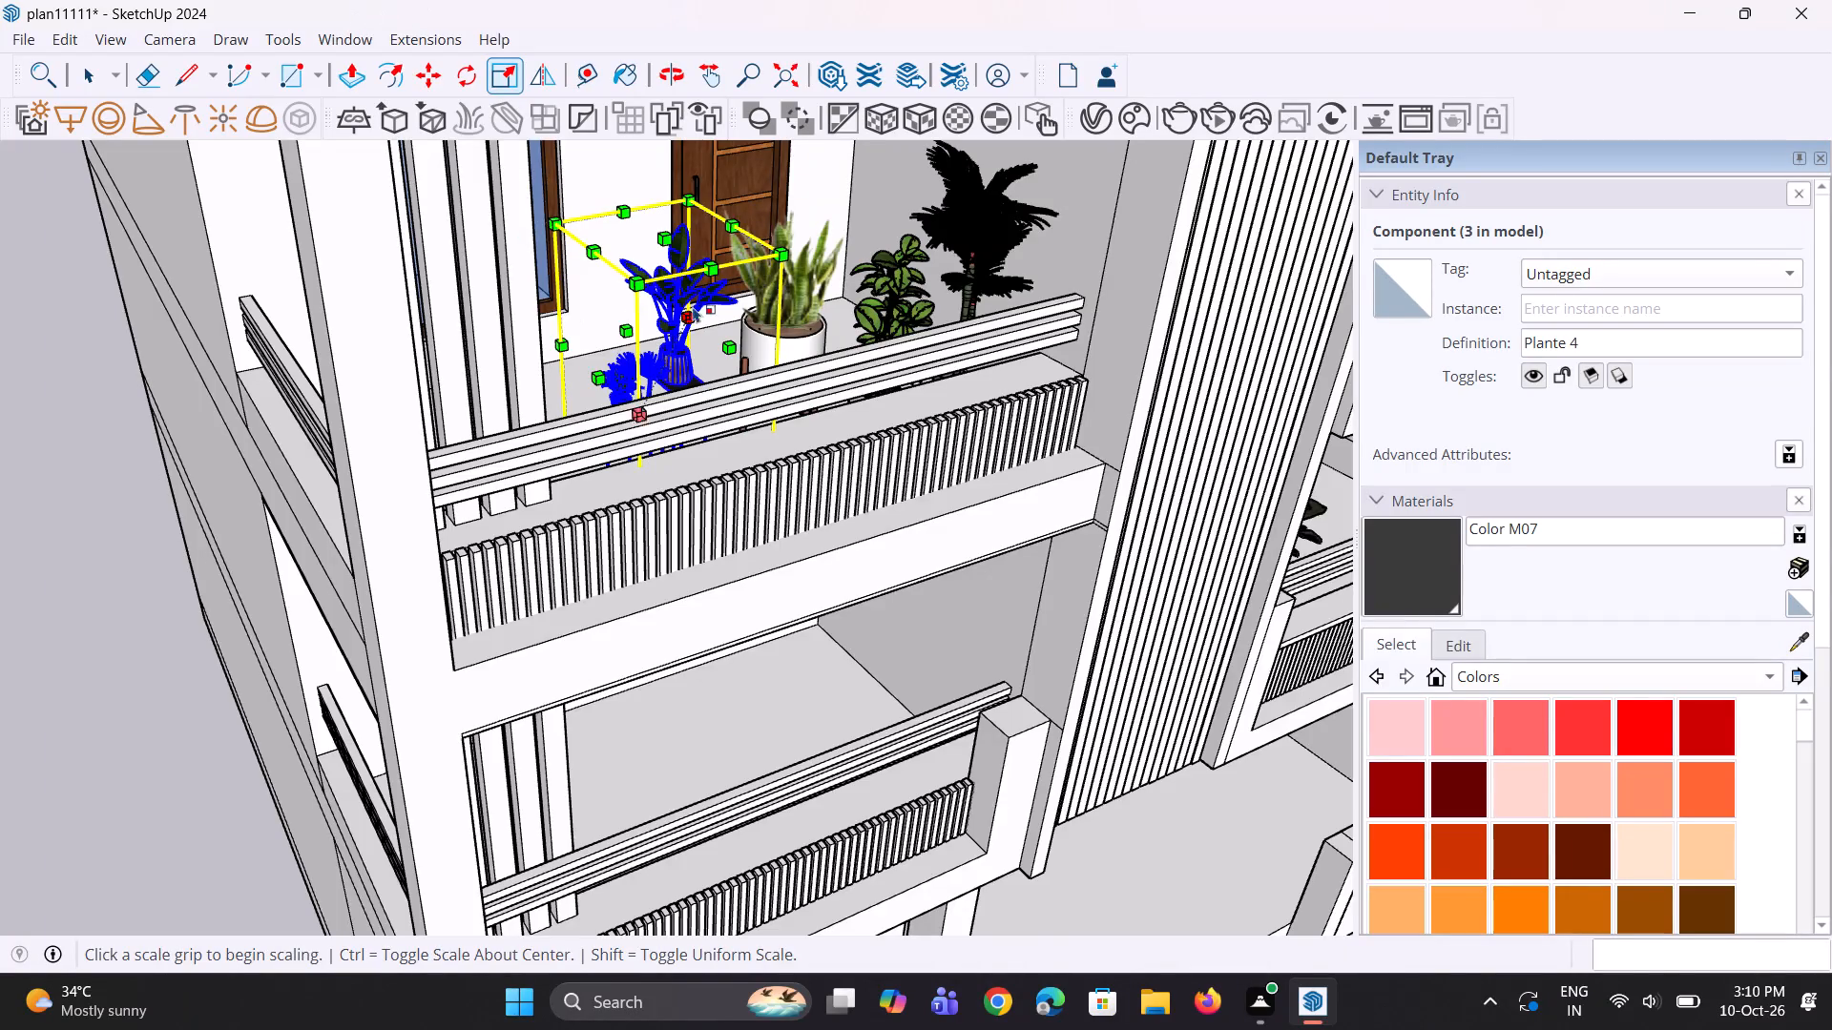
Scale the Plante 4 copy on the balcony uniformly by about 1.03 and clear the selection.
scroll(716, 171, "up", 2)
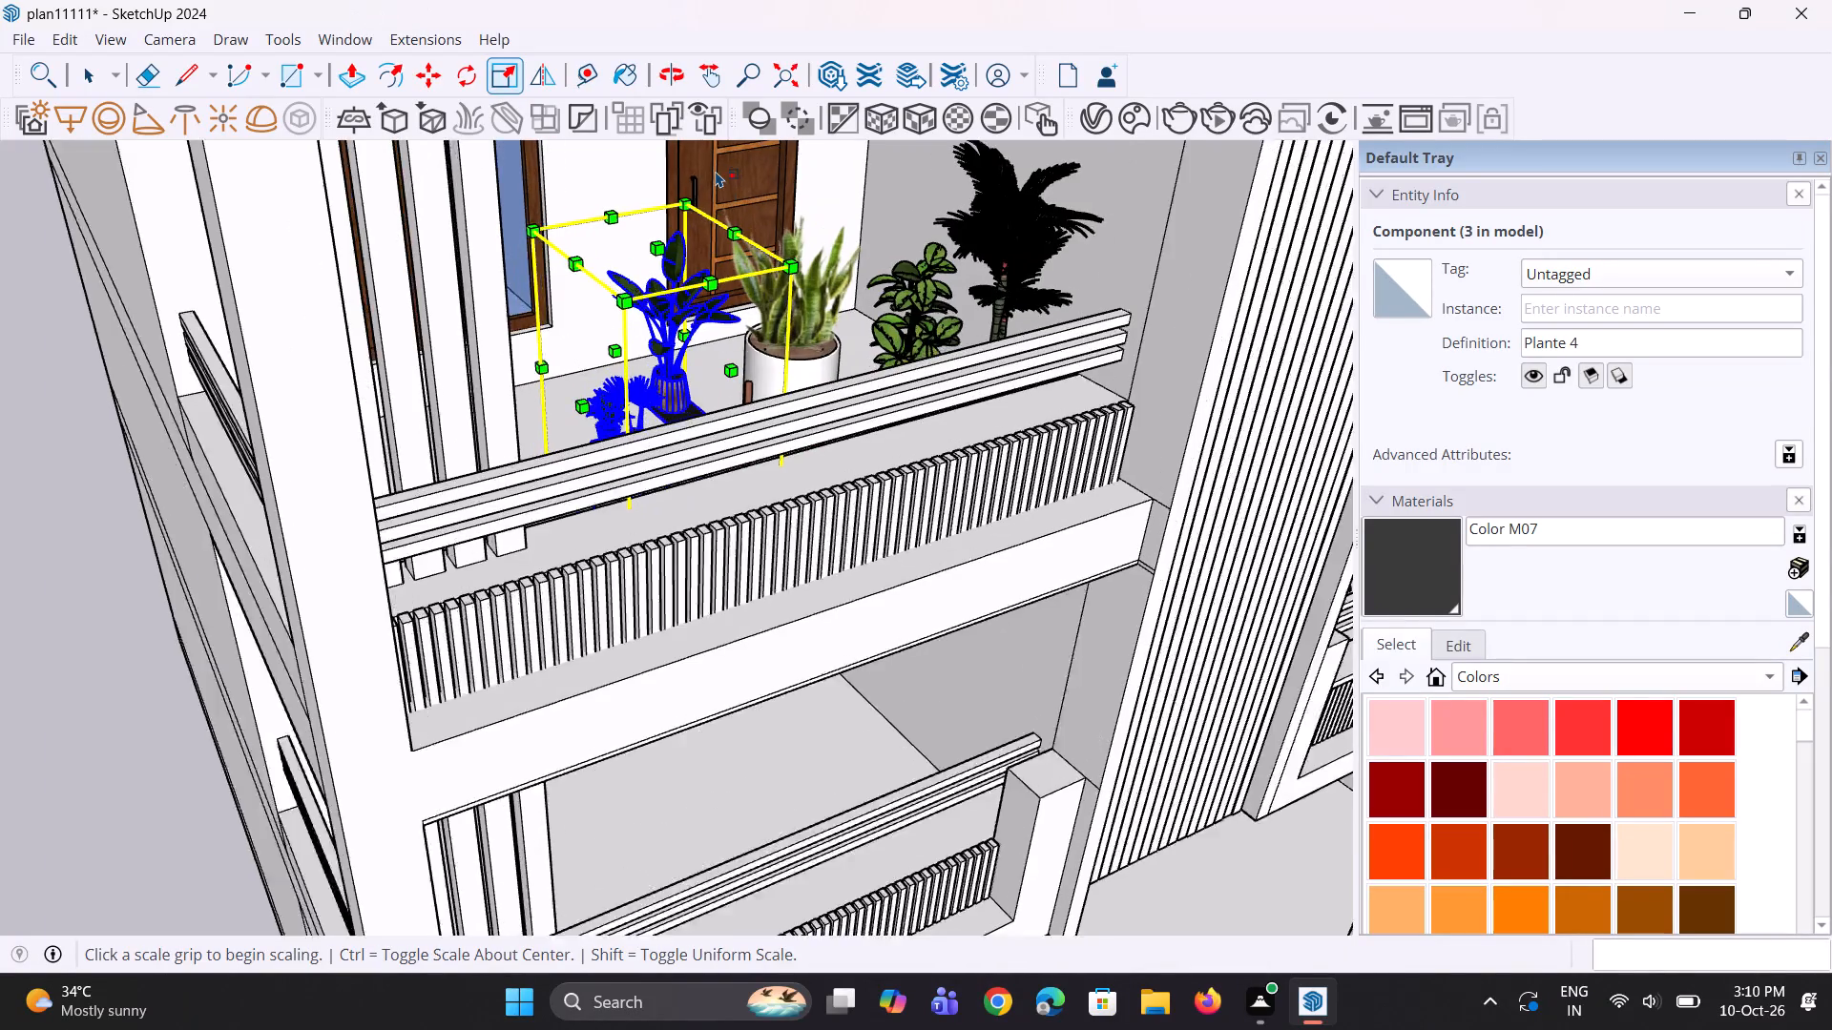
scroll(711, 178, "up", 3)
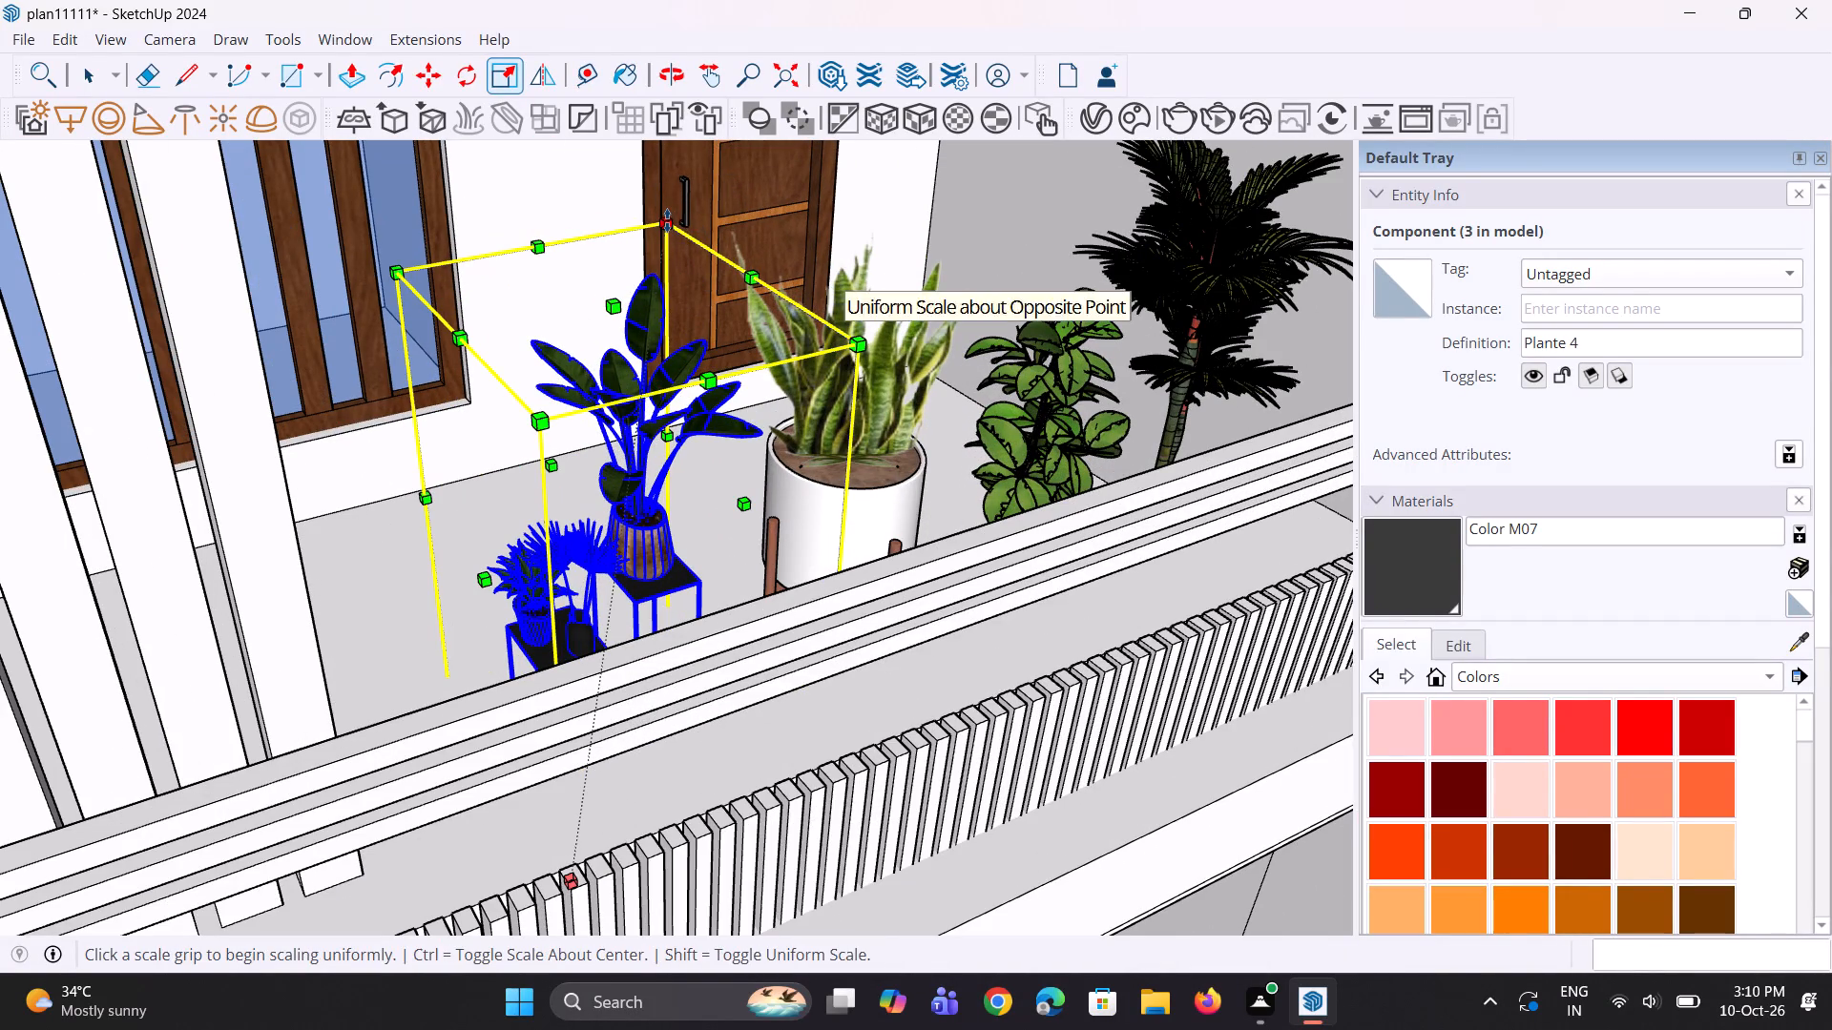
left_click(667, 220)
left_click(695, 208)
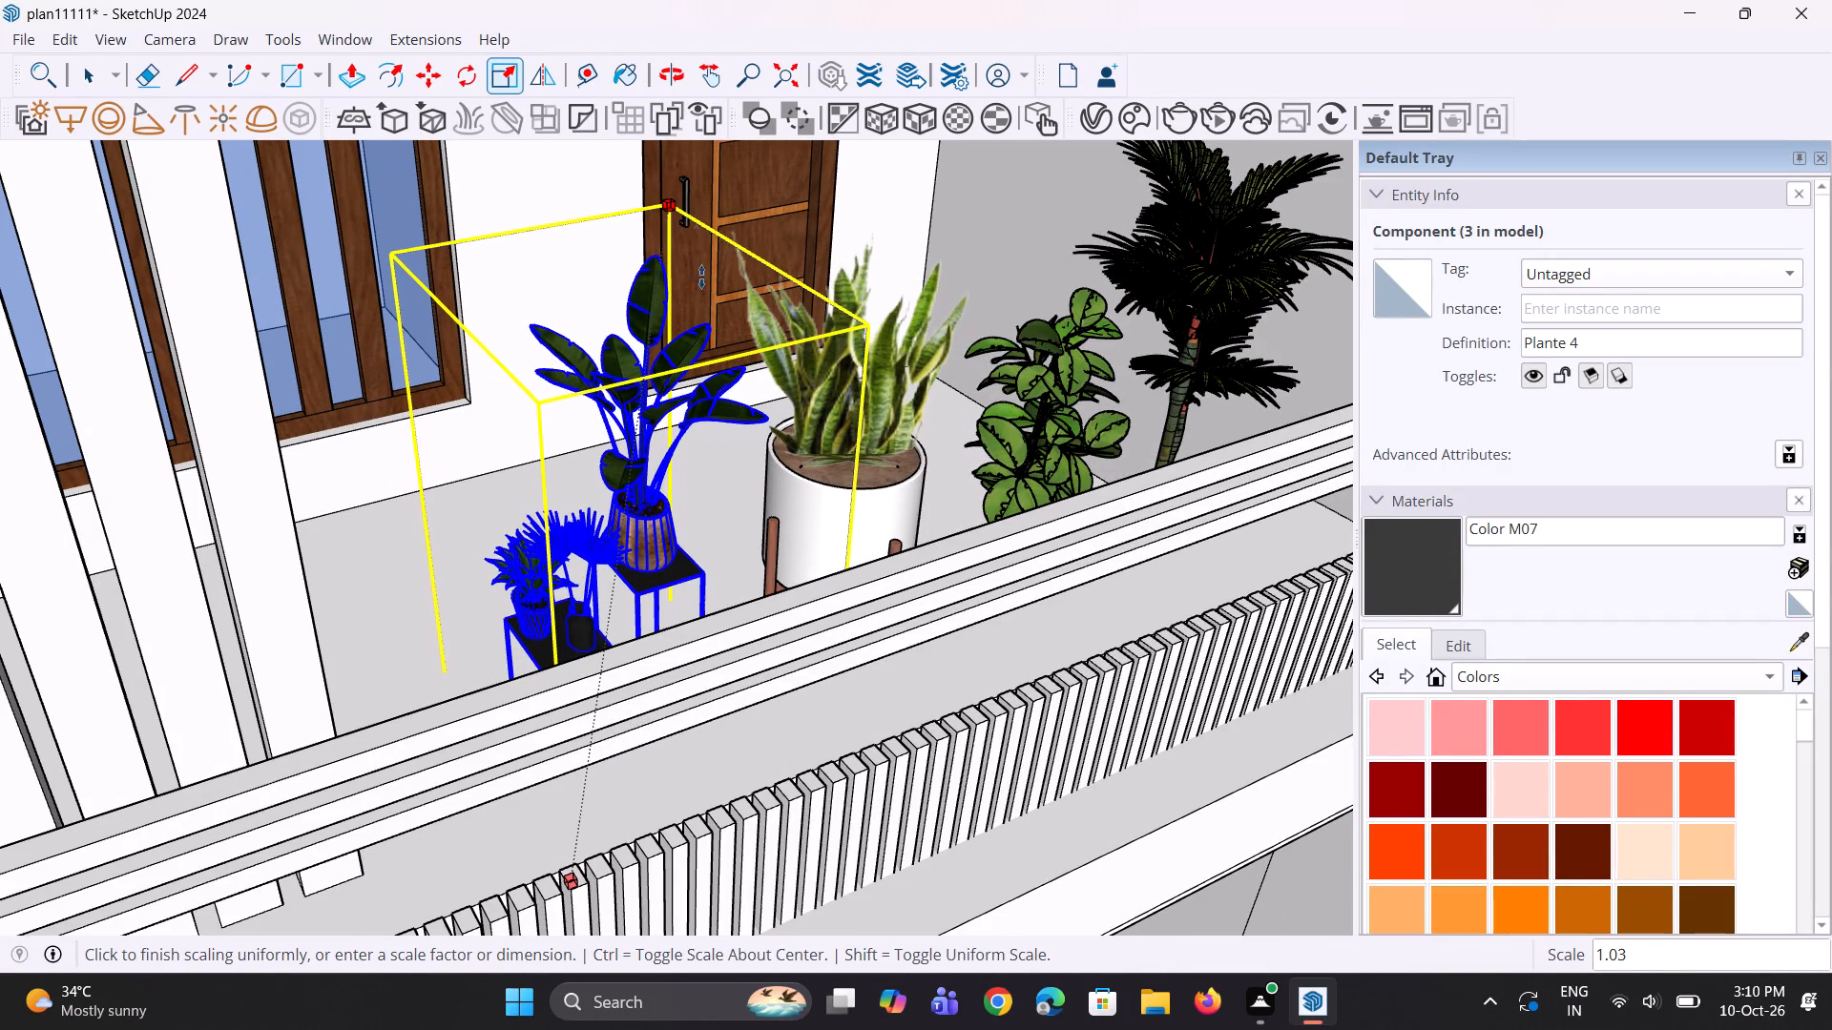
middle_click_drag(707, 405, 593, 349)
scroll(615, 349, "down", 9)
middle_click_drag(652, 392, 642, 374)
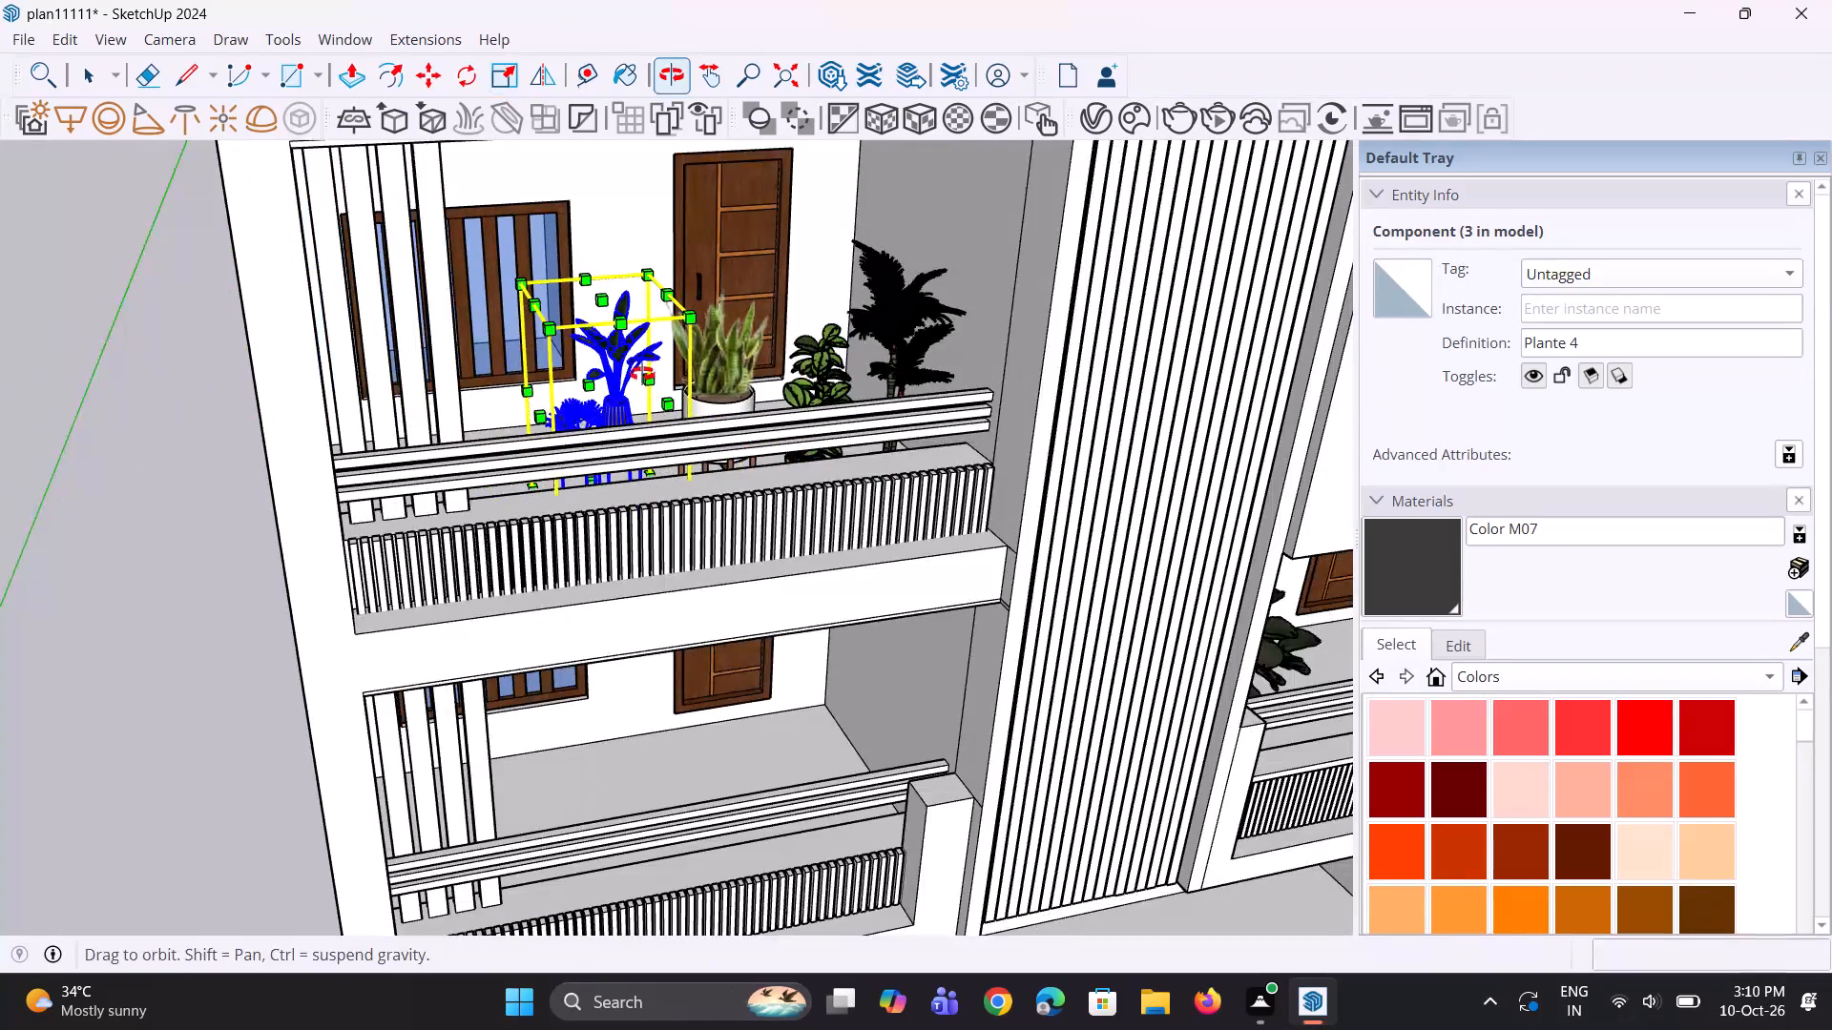
middle_click_drag(642, 374, 628, 351)
key("space")
key("space")
left_click(104, 576)
Examine the building's planted and empty balconies from the front and the side to judge where more plants are needed.
scroll(440, 502, "down", 4)
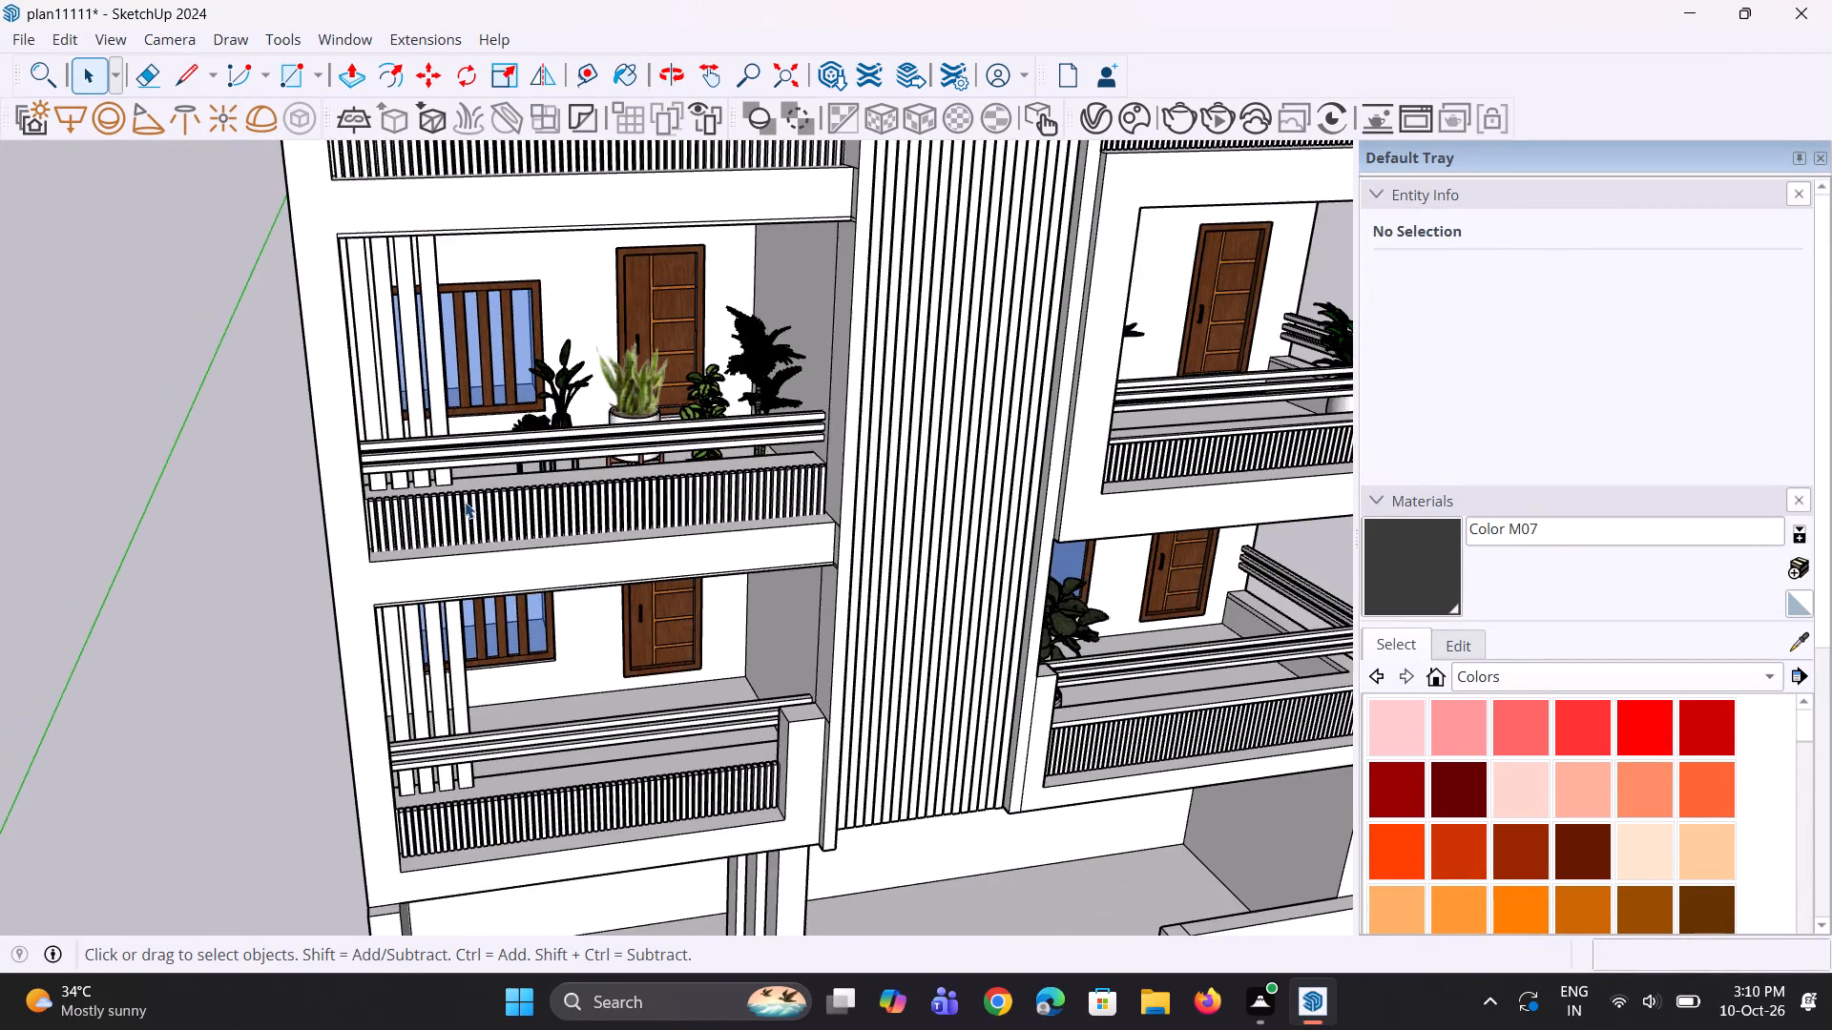
middle_click_drag(465, 502, 408, 492)
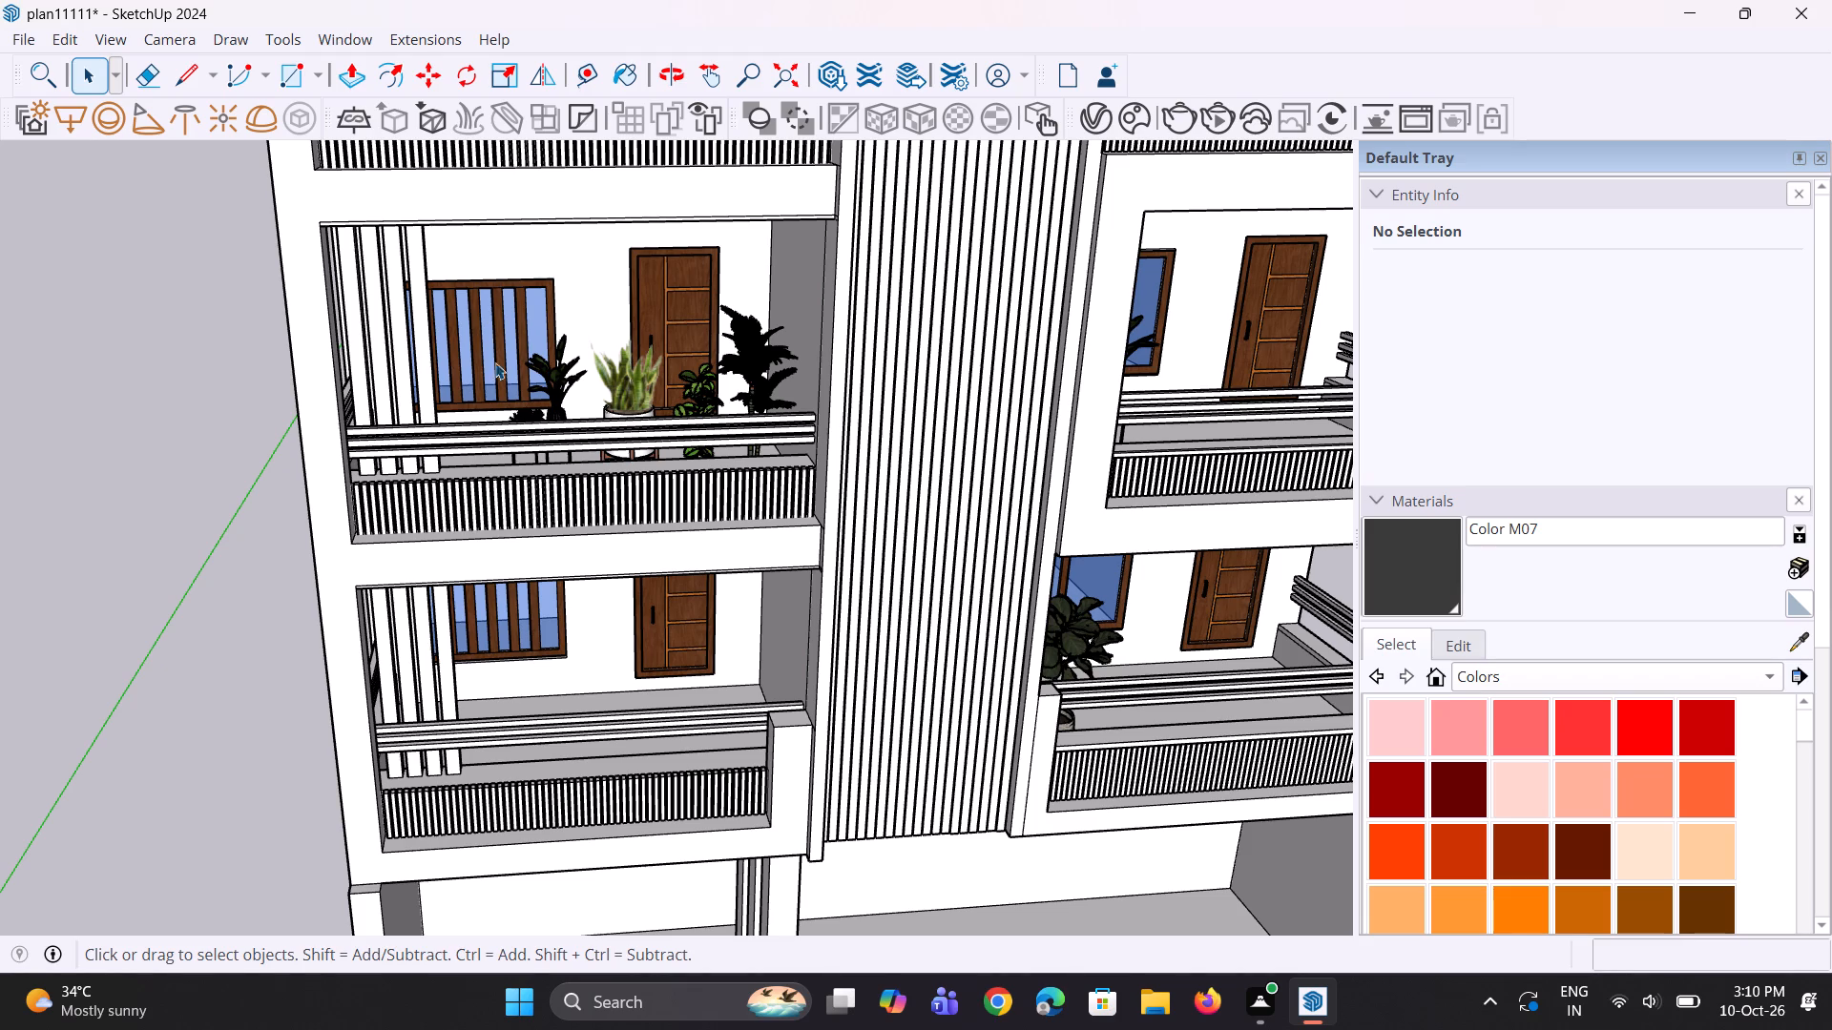
scroll(495, 427, "down", 2)
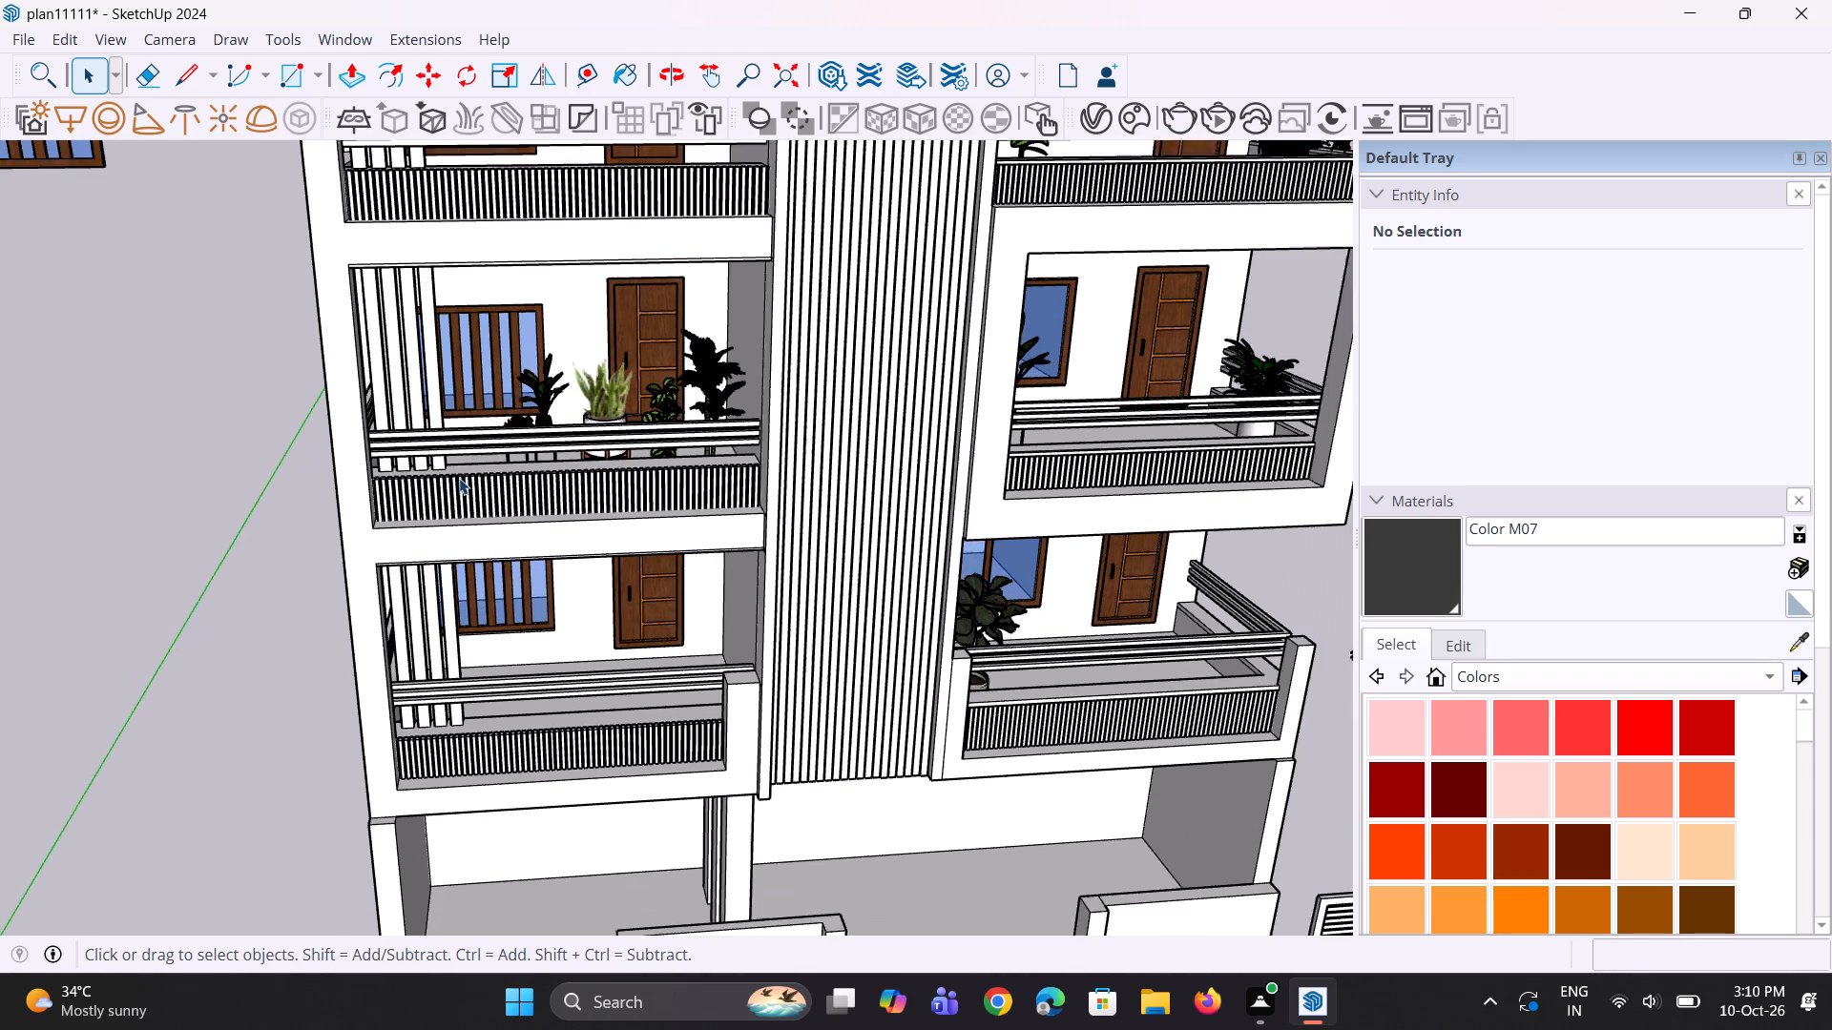
scroll(459, 478, "down", 3)
middle_click_drag(704, 515, 687, 497)
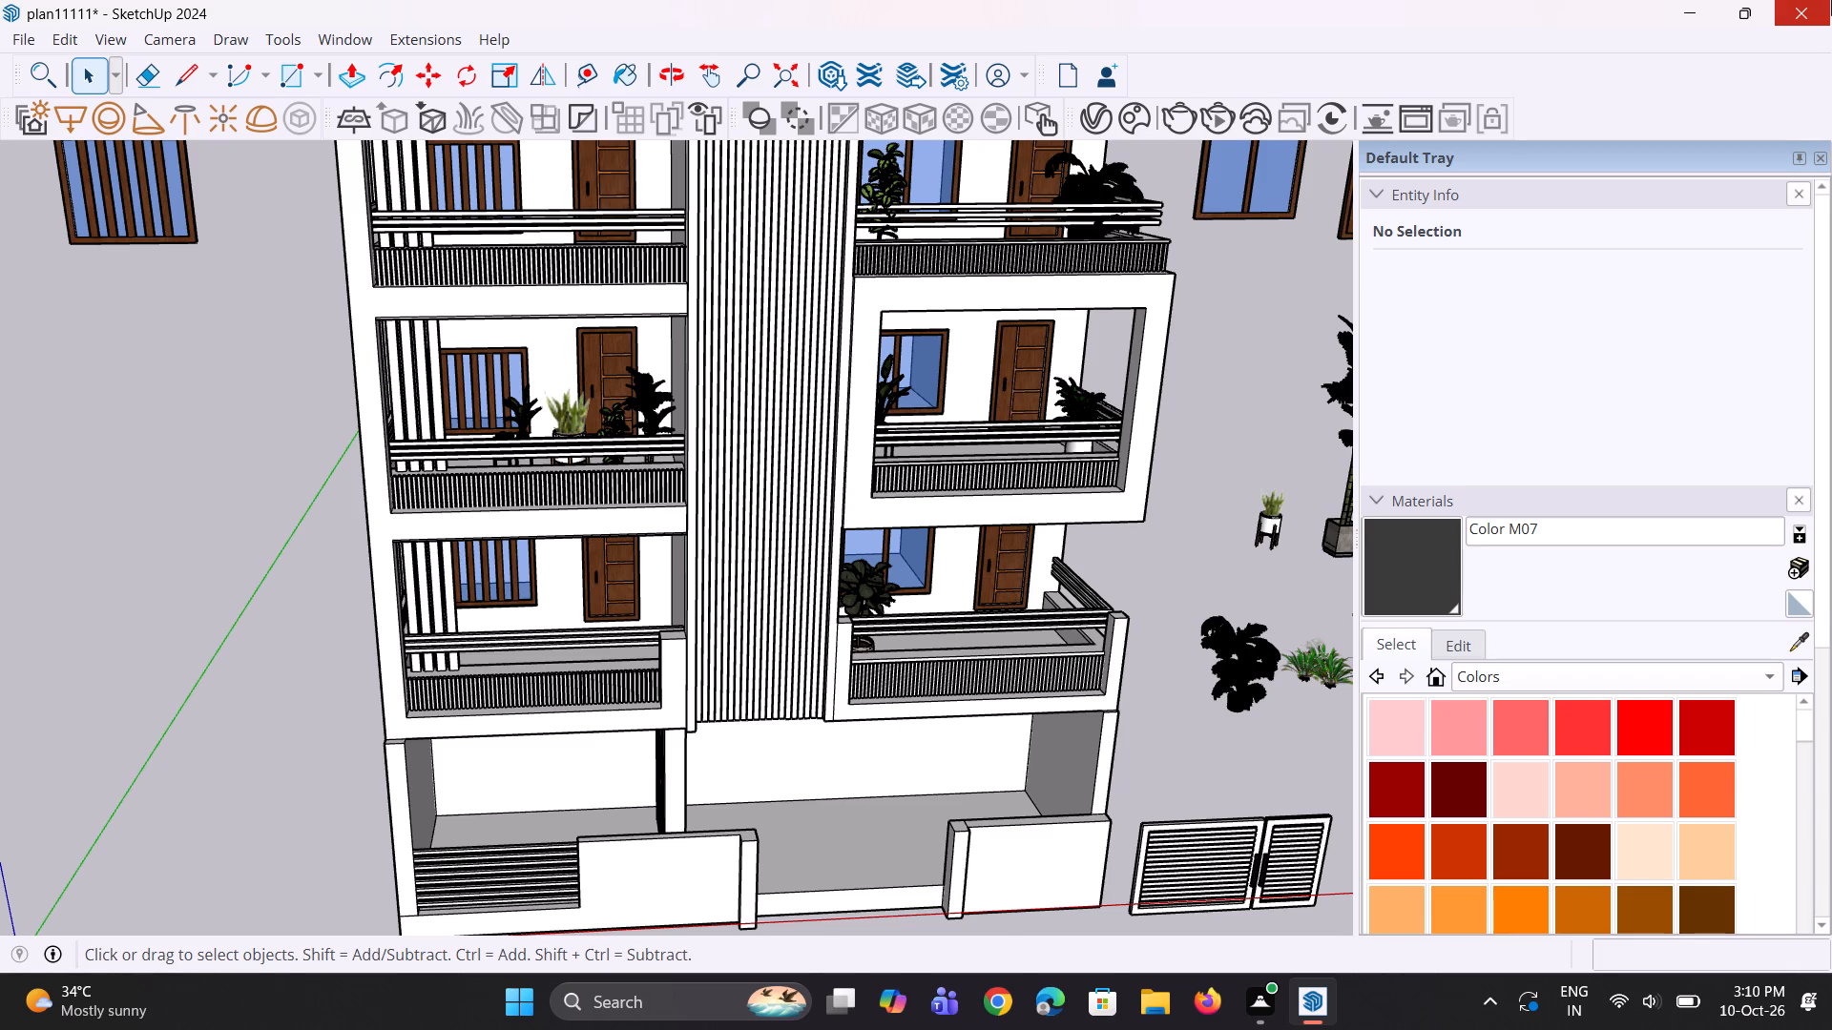
scroll(1739, 20, "down", 1)
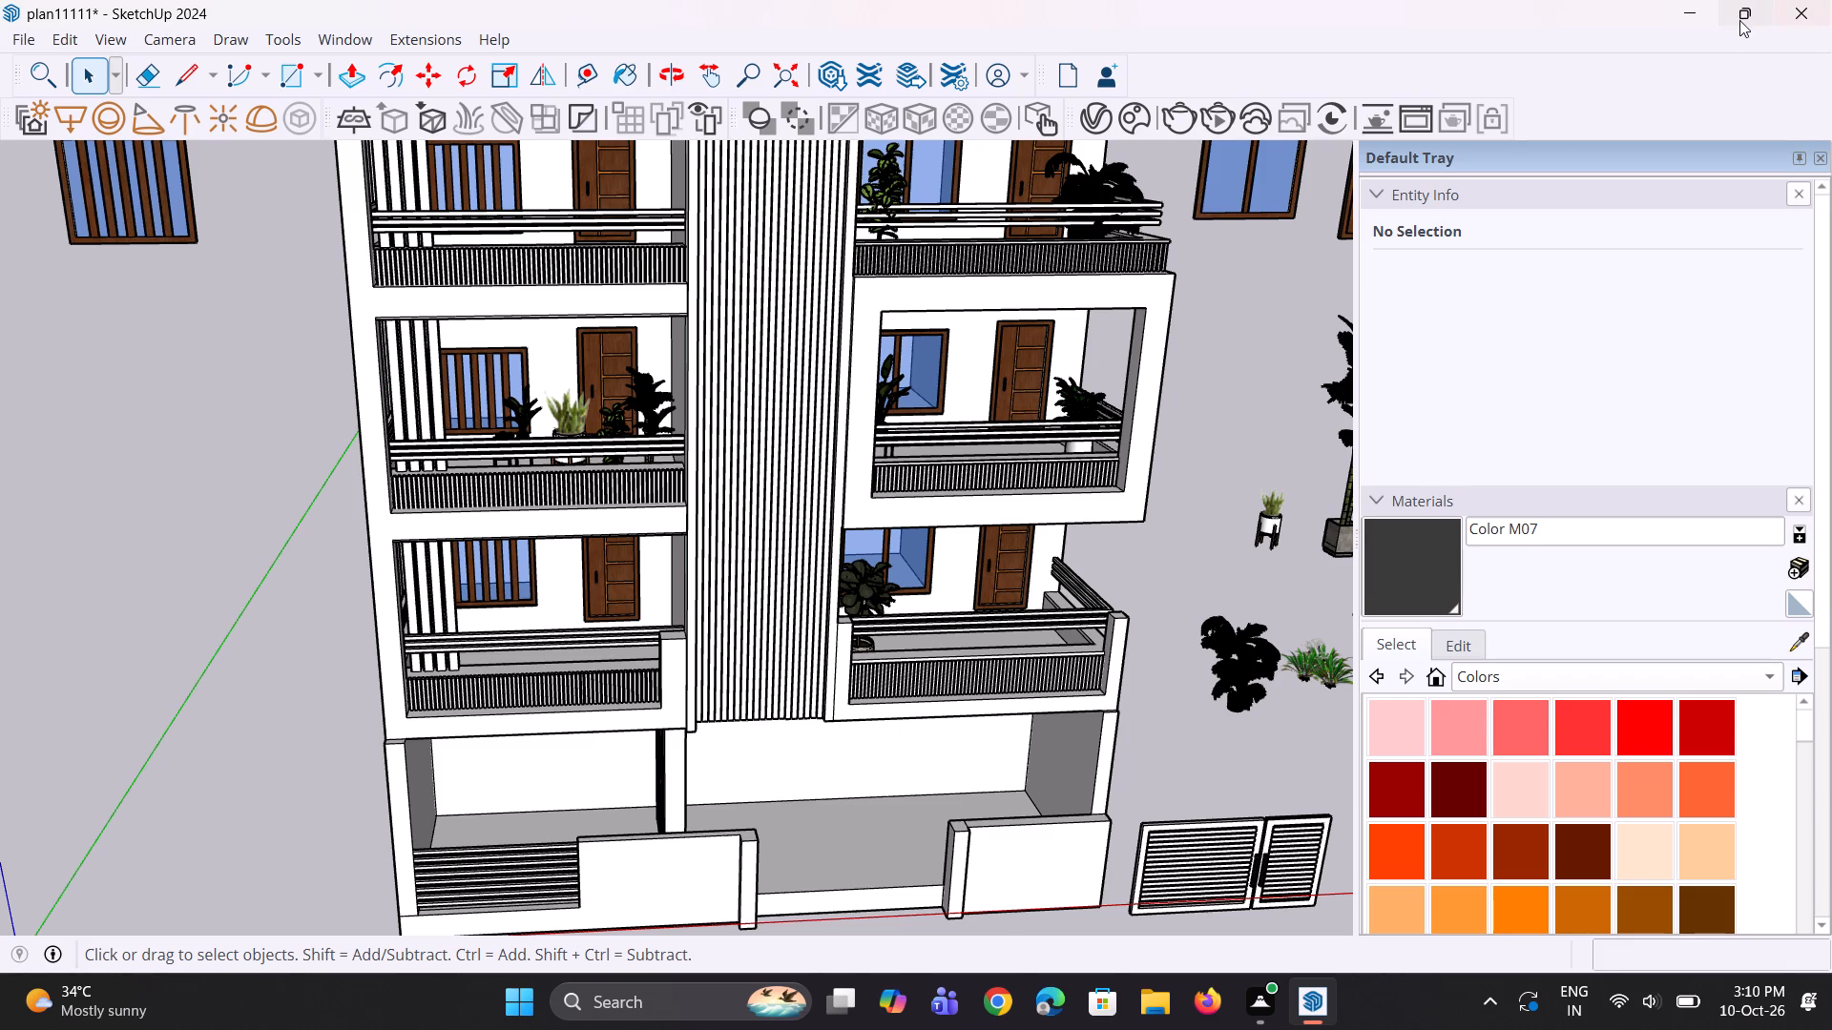
scroll(1739, 20, "down", 3)
scroll(911, 399, "down", 3)
middle_click_drag(833, 528, 740, 411)
scroll(963, 465, "up", 2)
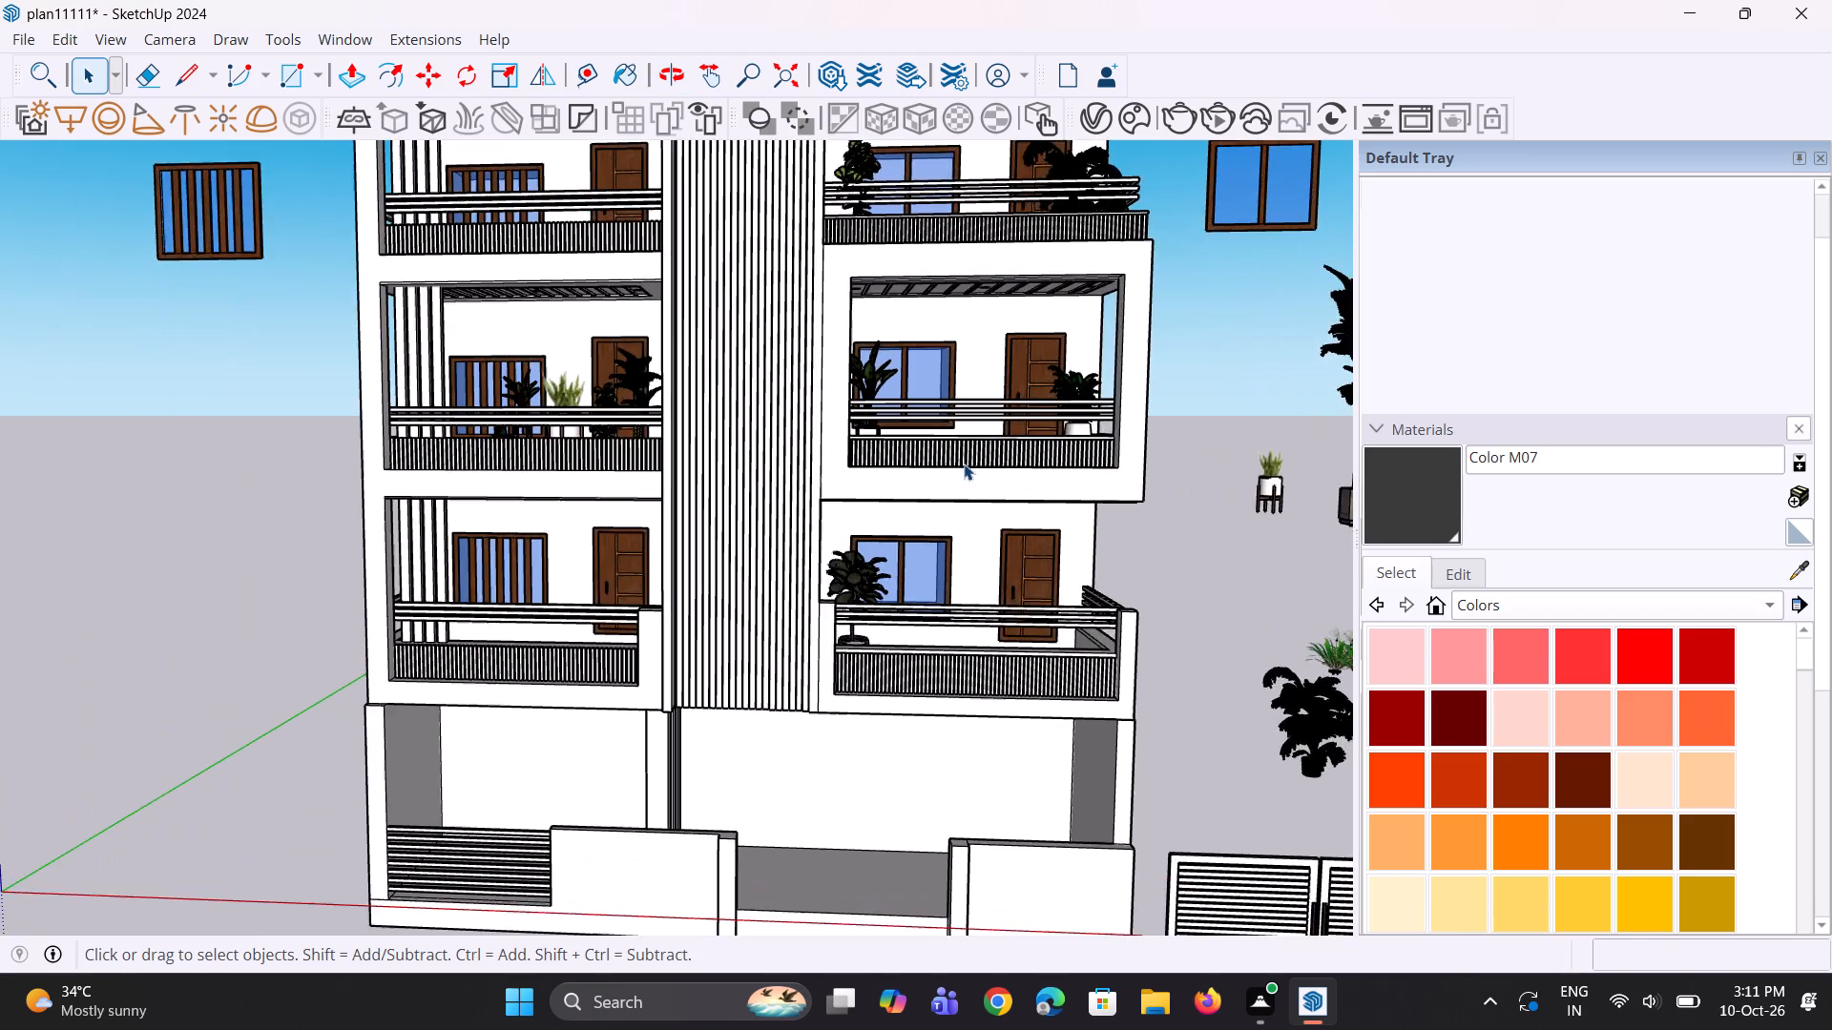
scroll(964, 463, "up", 3)
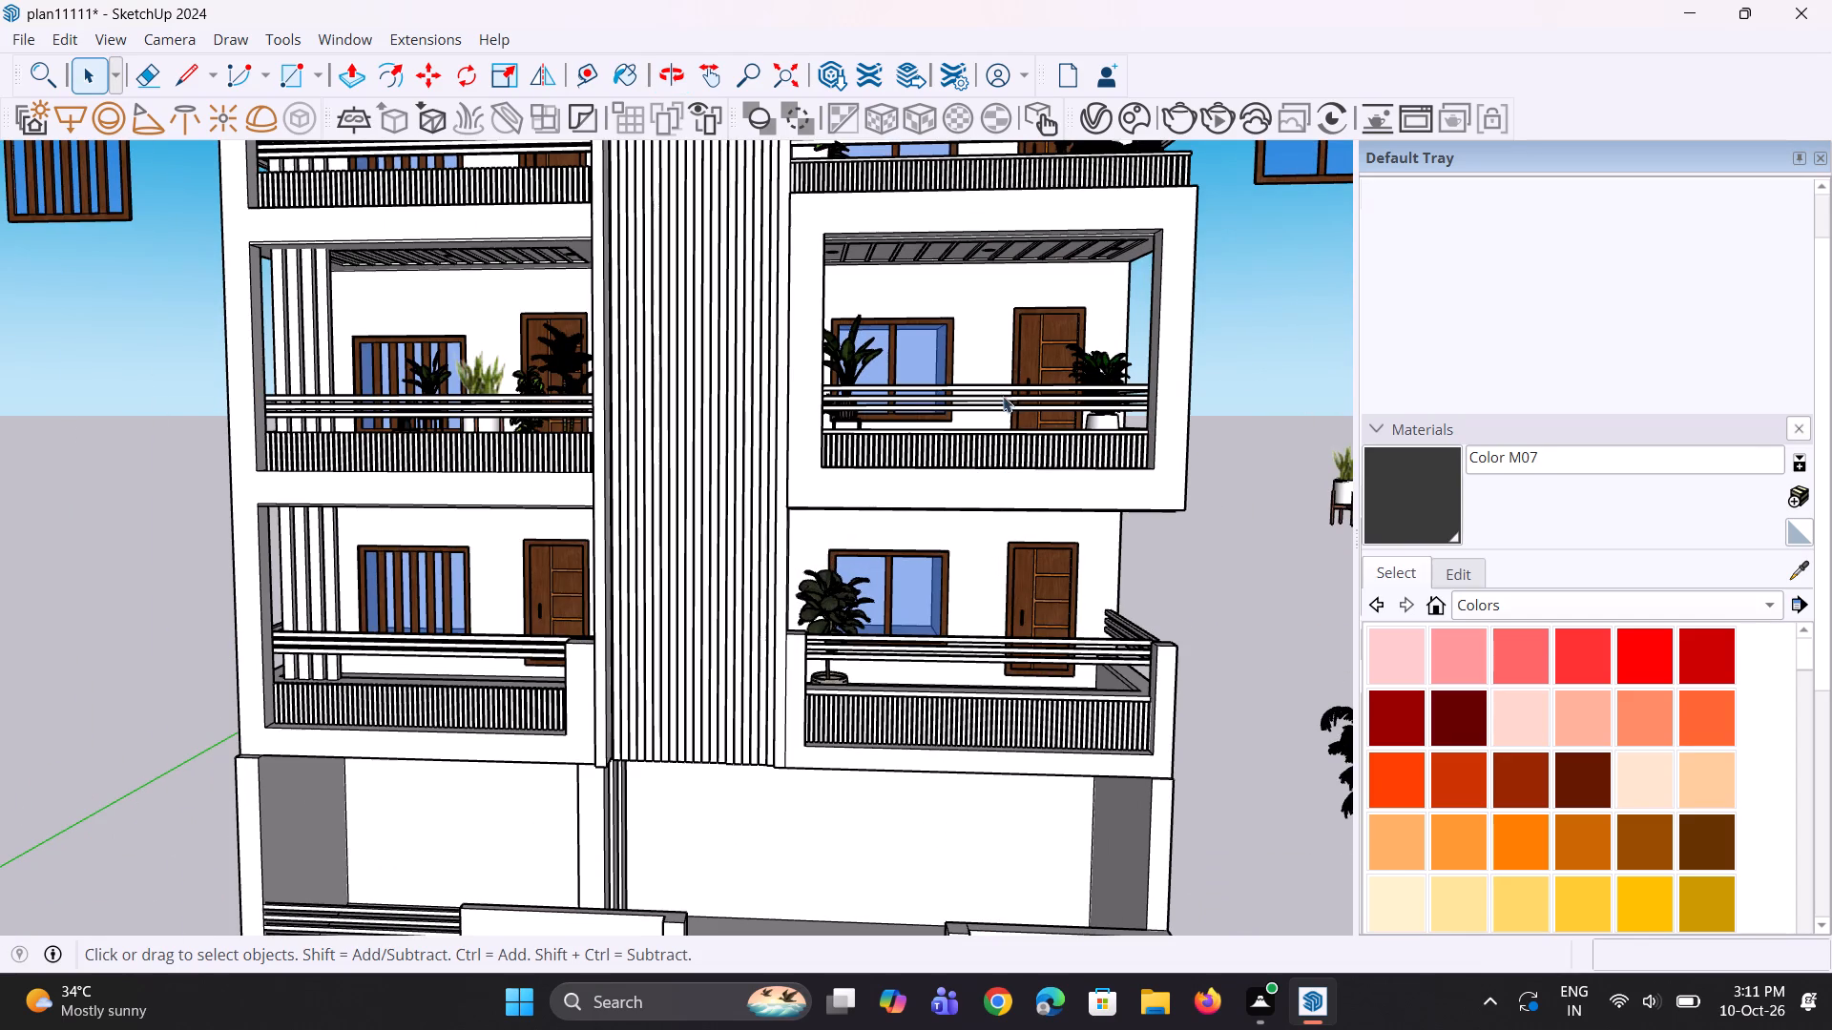
scroll(991, 389, "down", 3)
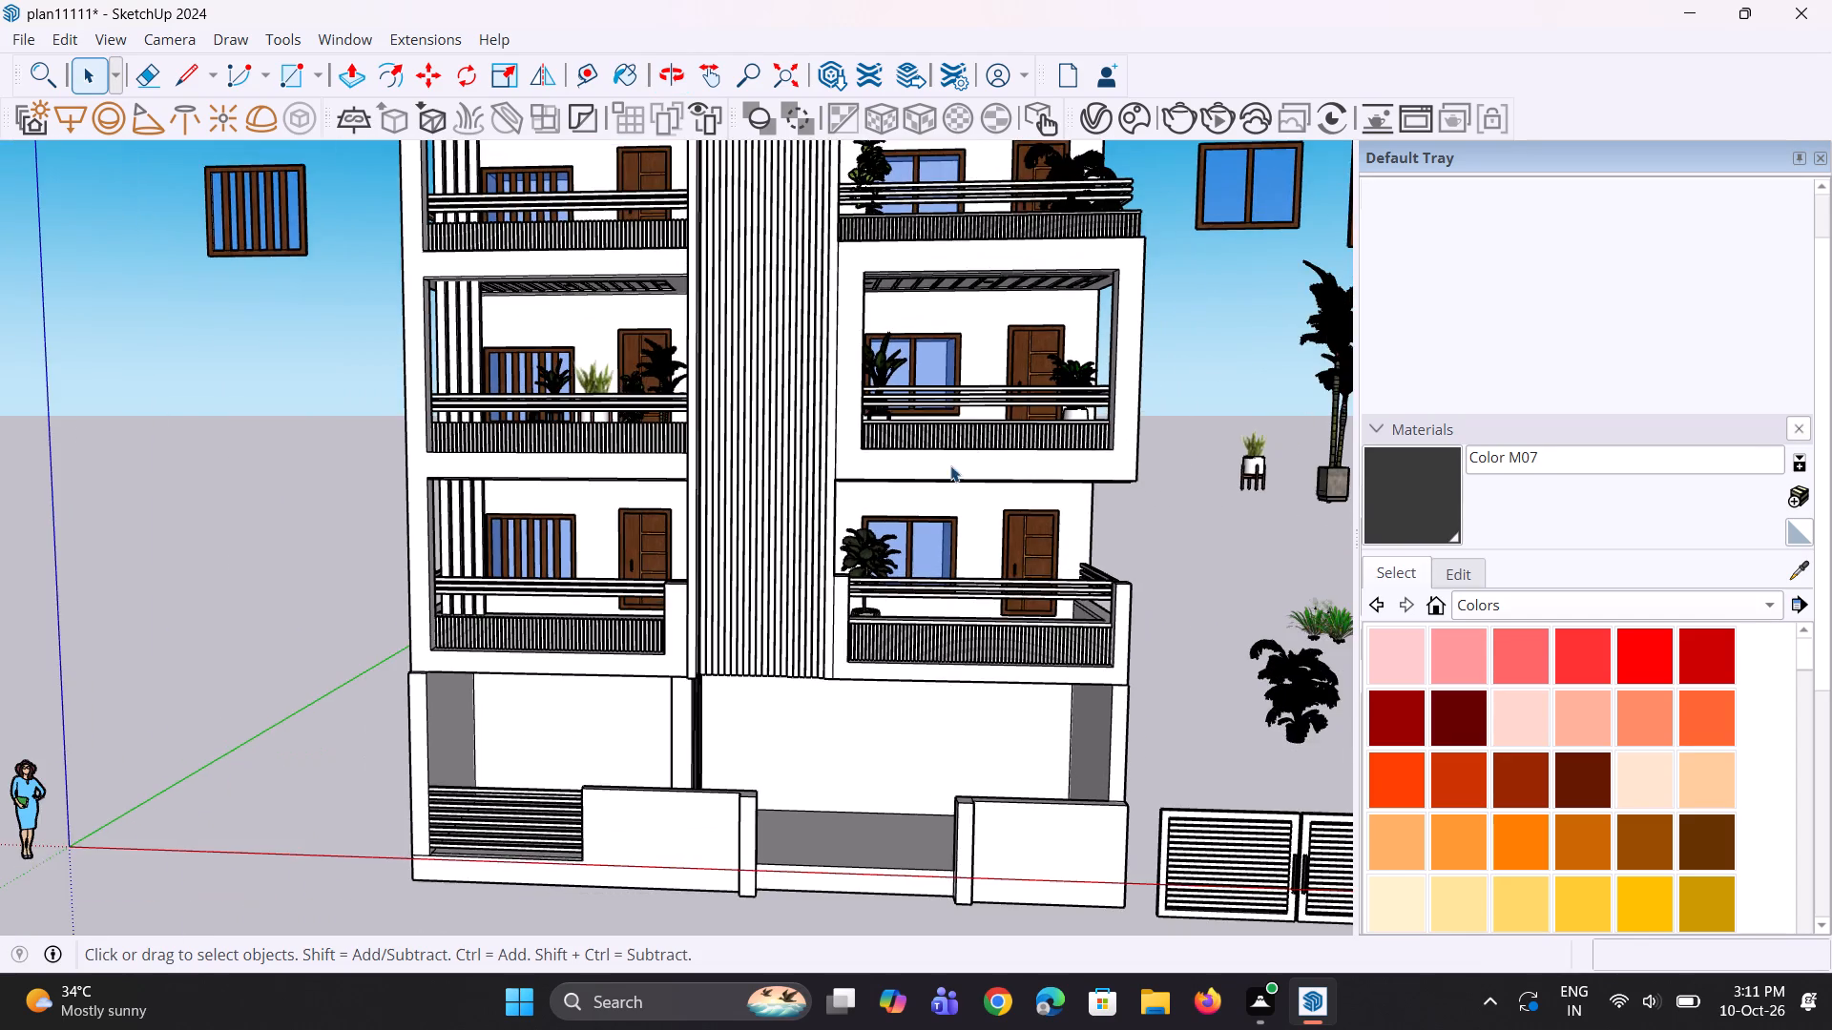
middle_click_drag(934, 485, 986, 532)
scroll(665, 546, "up", 6)
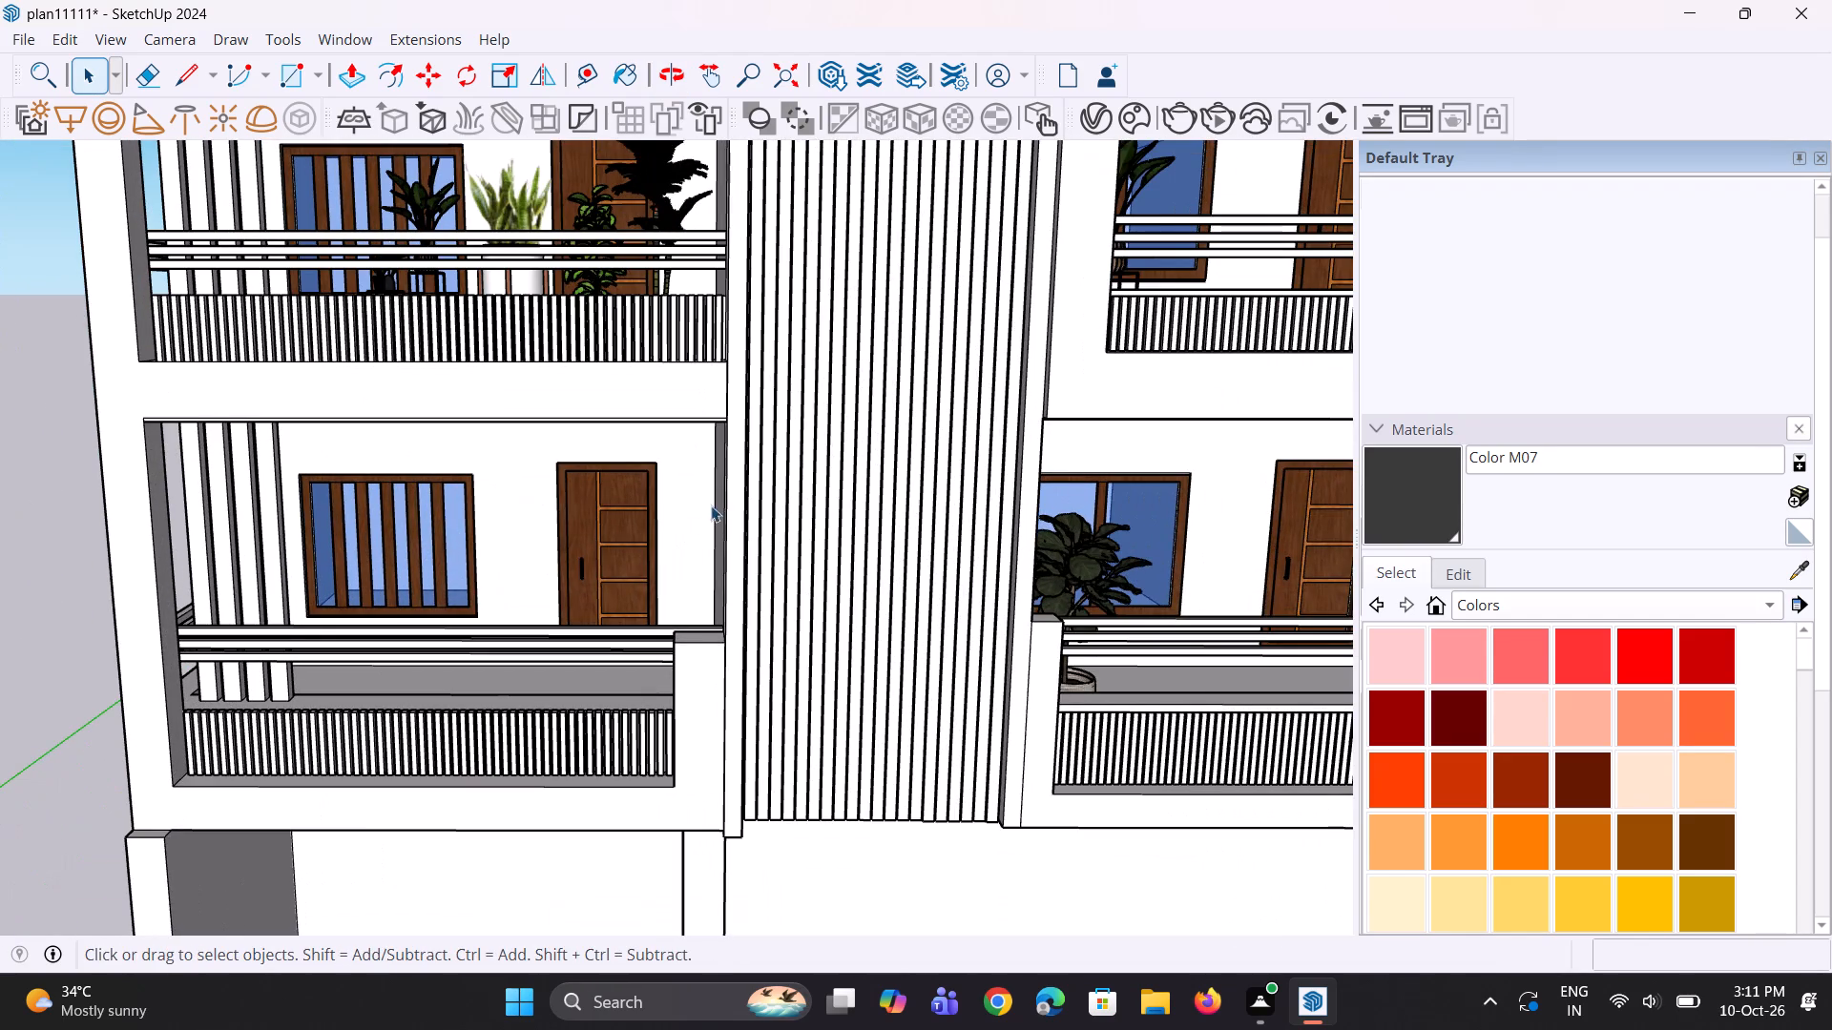
scroll(737, 494, "down", 3)
middle_click_drag(722, 525, 816, 526)
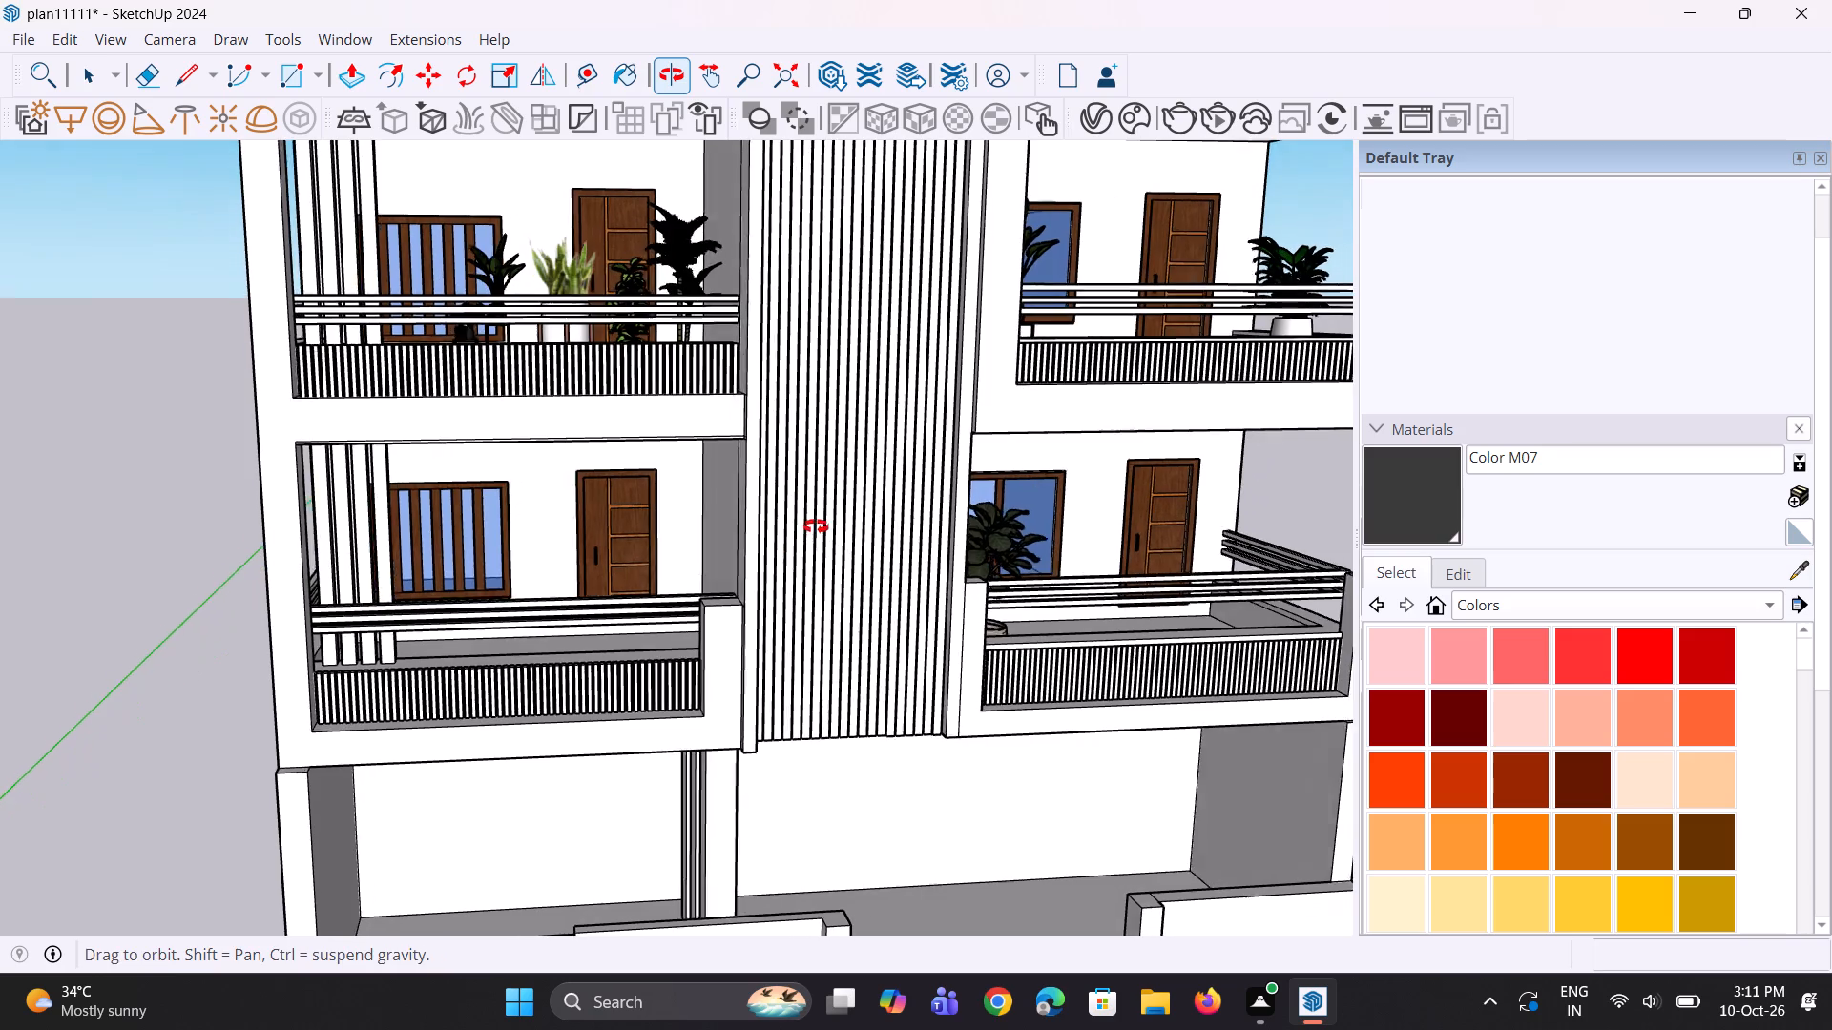
middle_click_drag(816, 526, 822, 526)
middle_click_drag(824, 531, 819, 514)
scroll(821, 518, "up", 1)
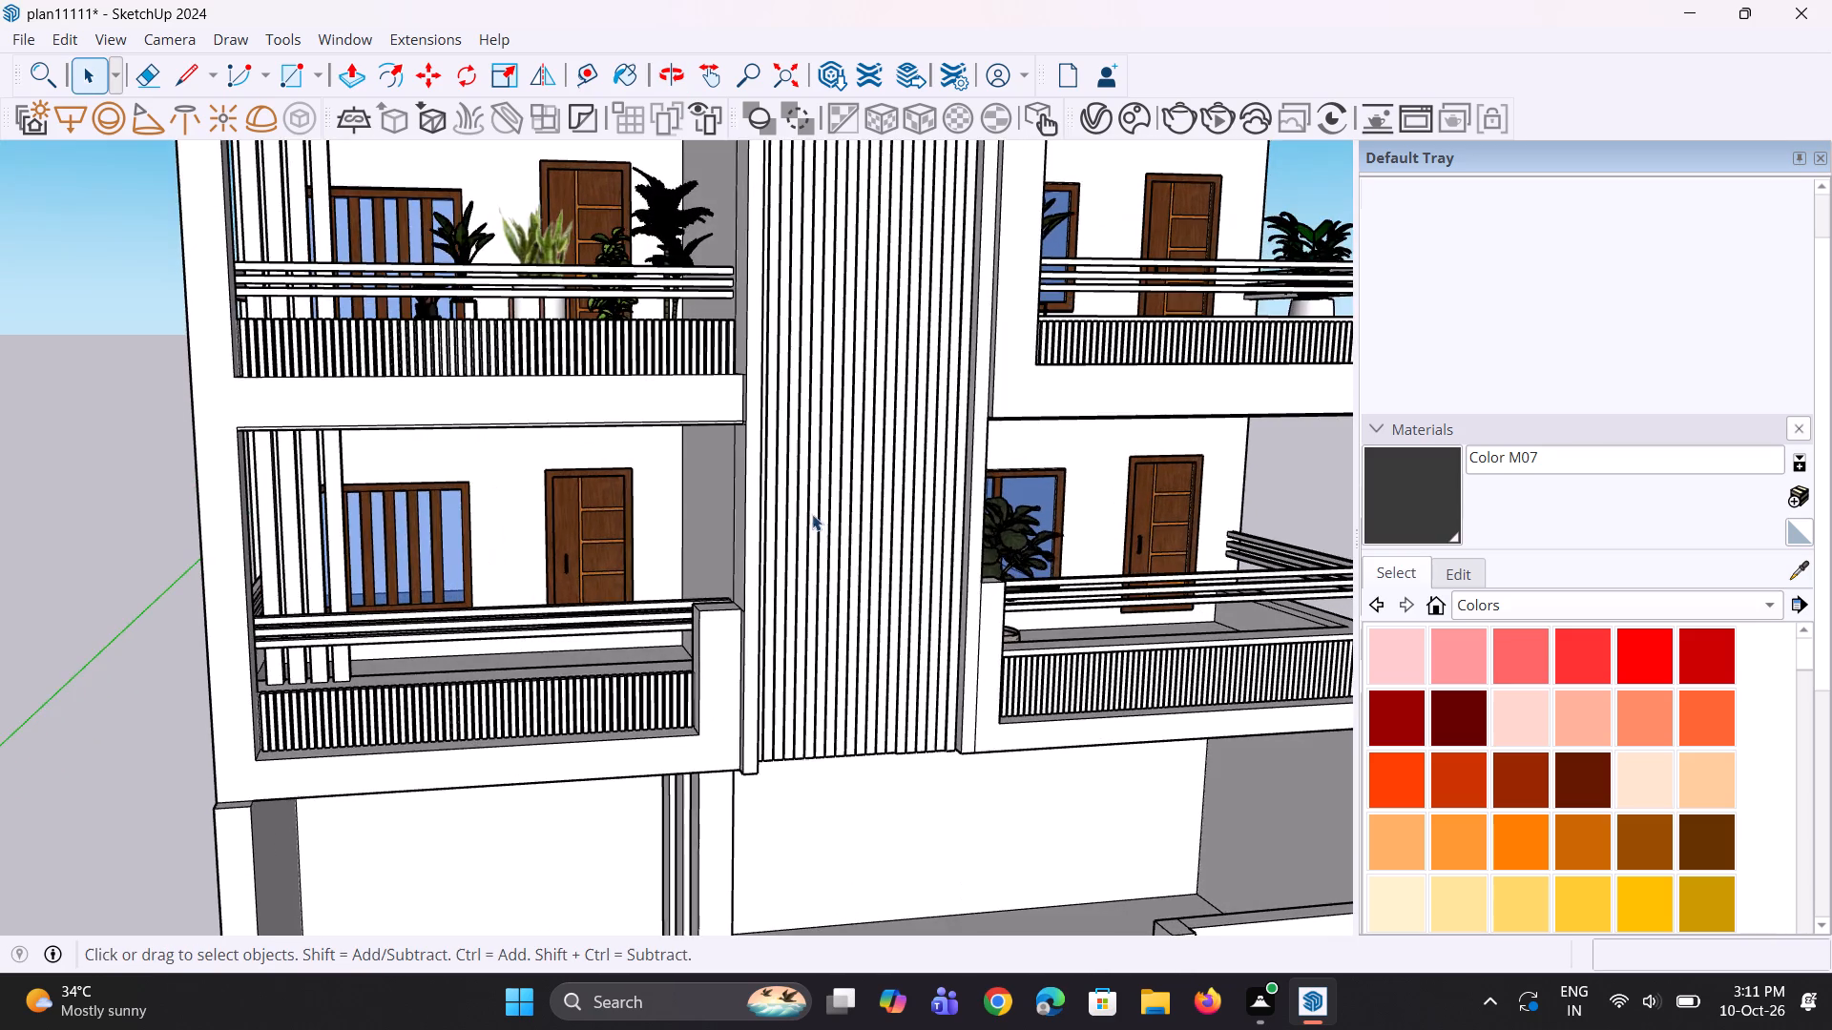
scroll(801, 528, "down", 5)
scroll(795, 545, "up", 1)
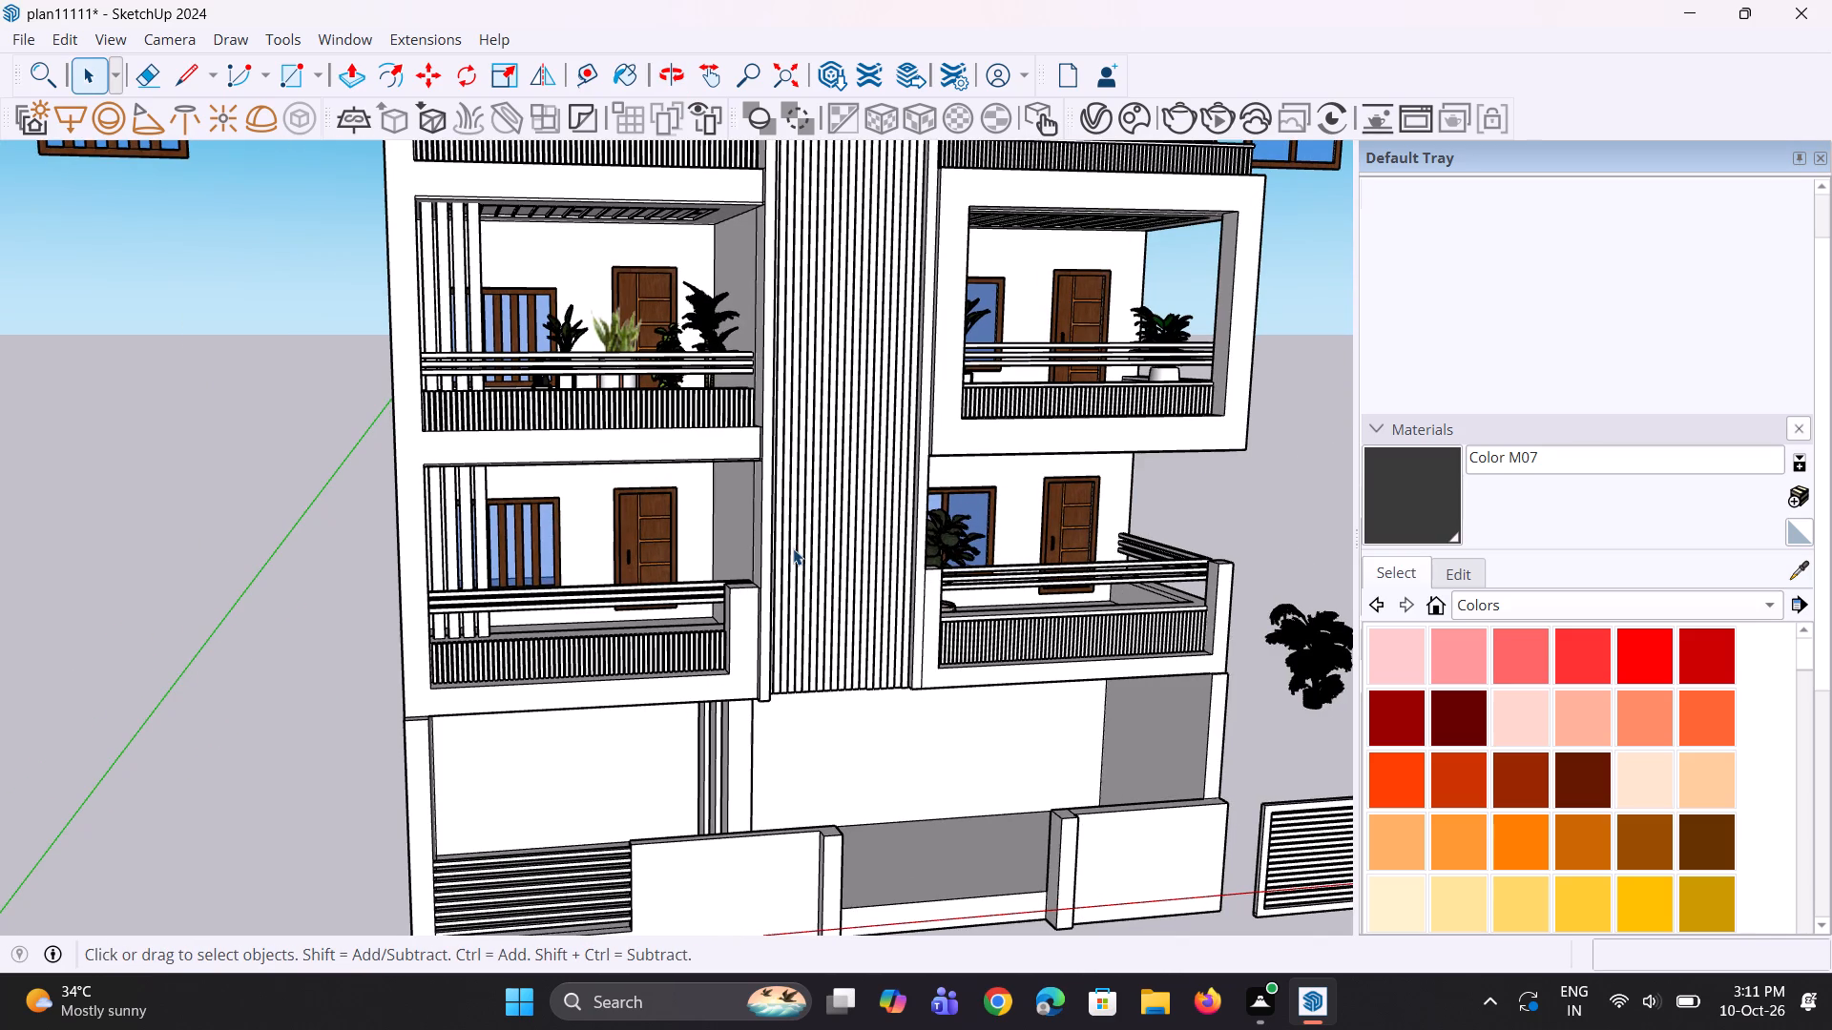
scroll(750, 568, "down", 2)
middle_click_drag(704, 634, 777, 690)
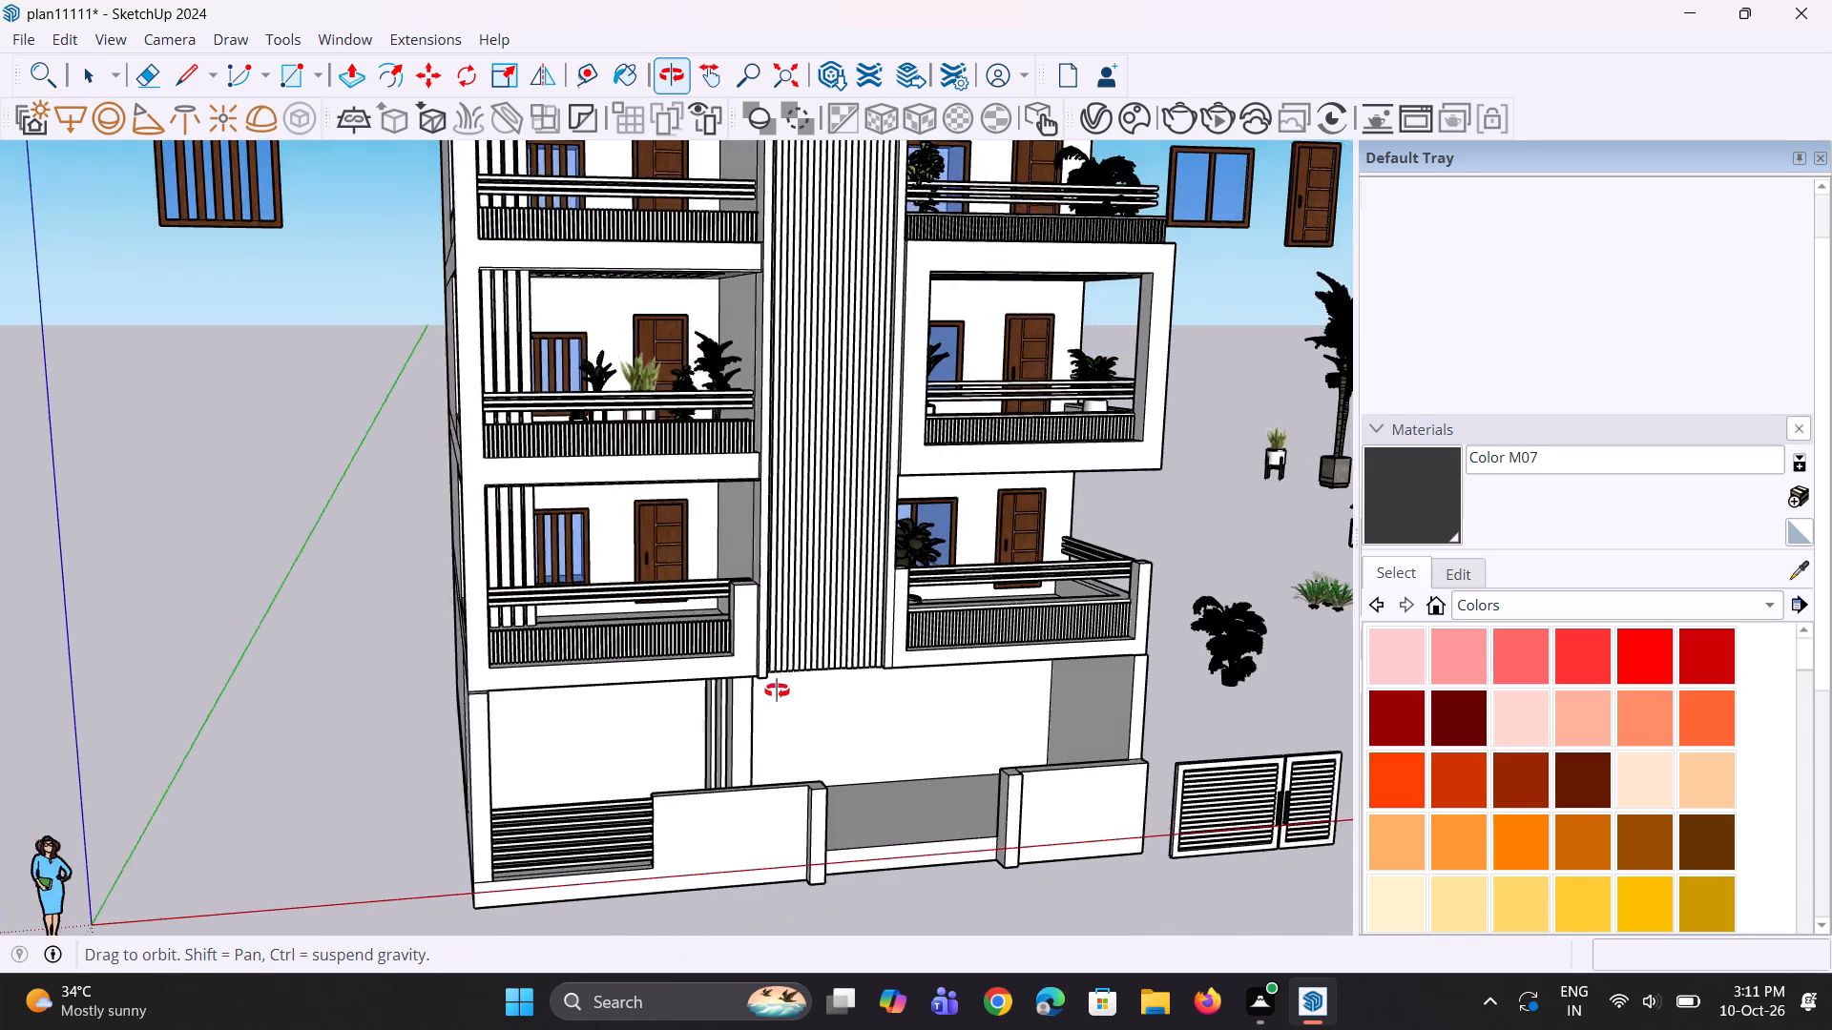
middle_click_drag(777, 690, 1451, 734)
scroll(768, 670, "up", 5)
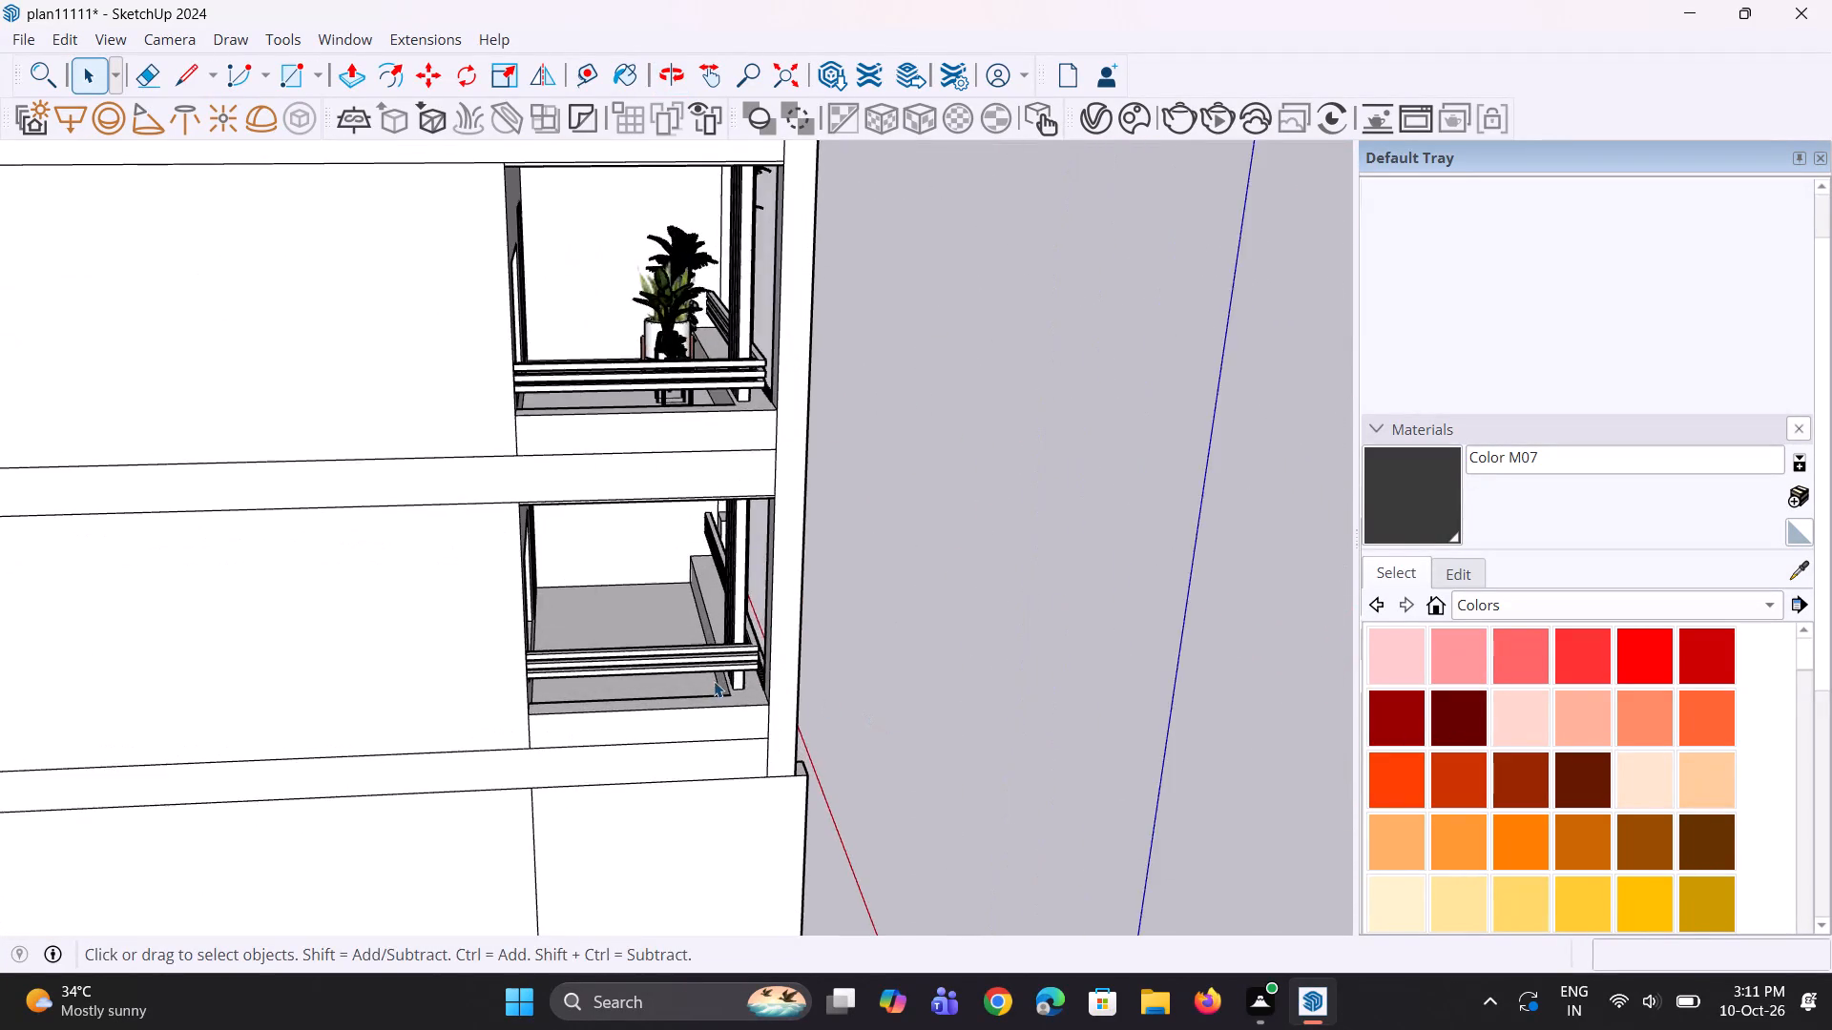
scroll(714, 681, "up", 2)
middle_click_drag(703, 694, 292, 692)
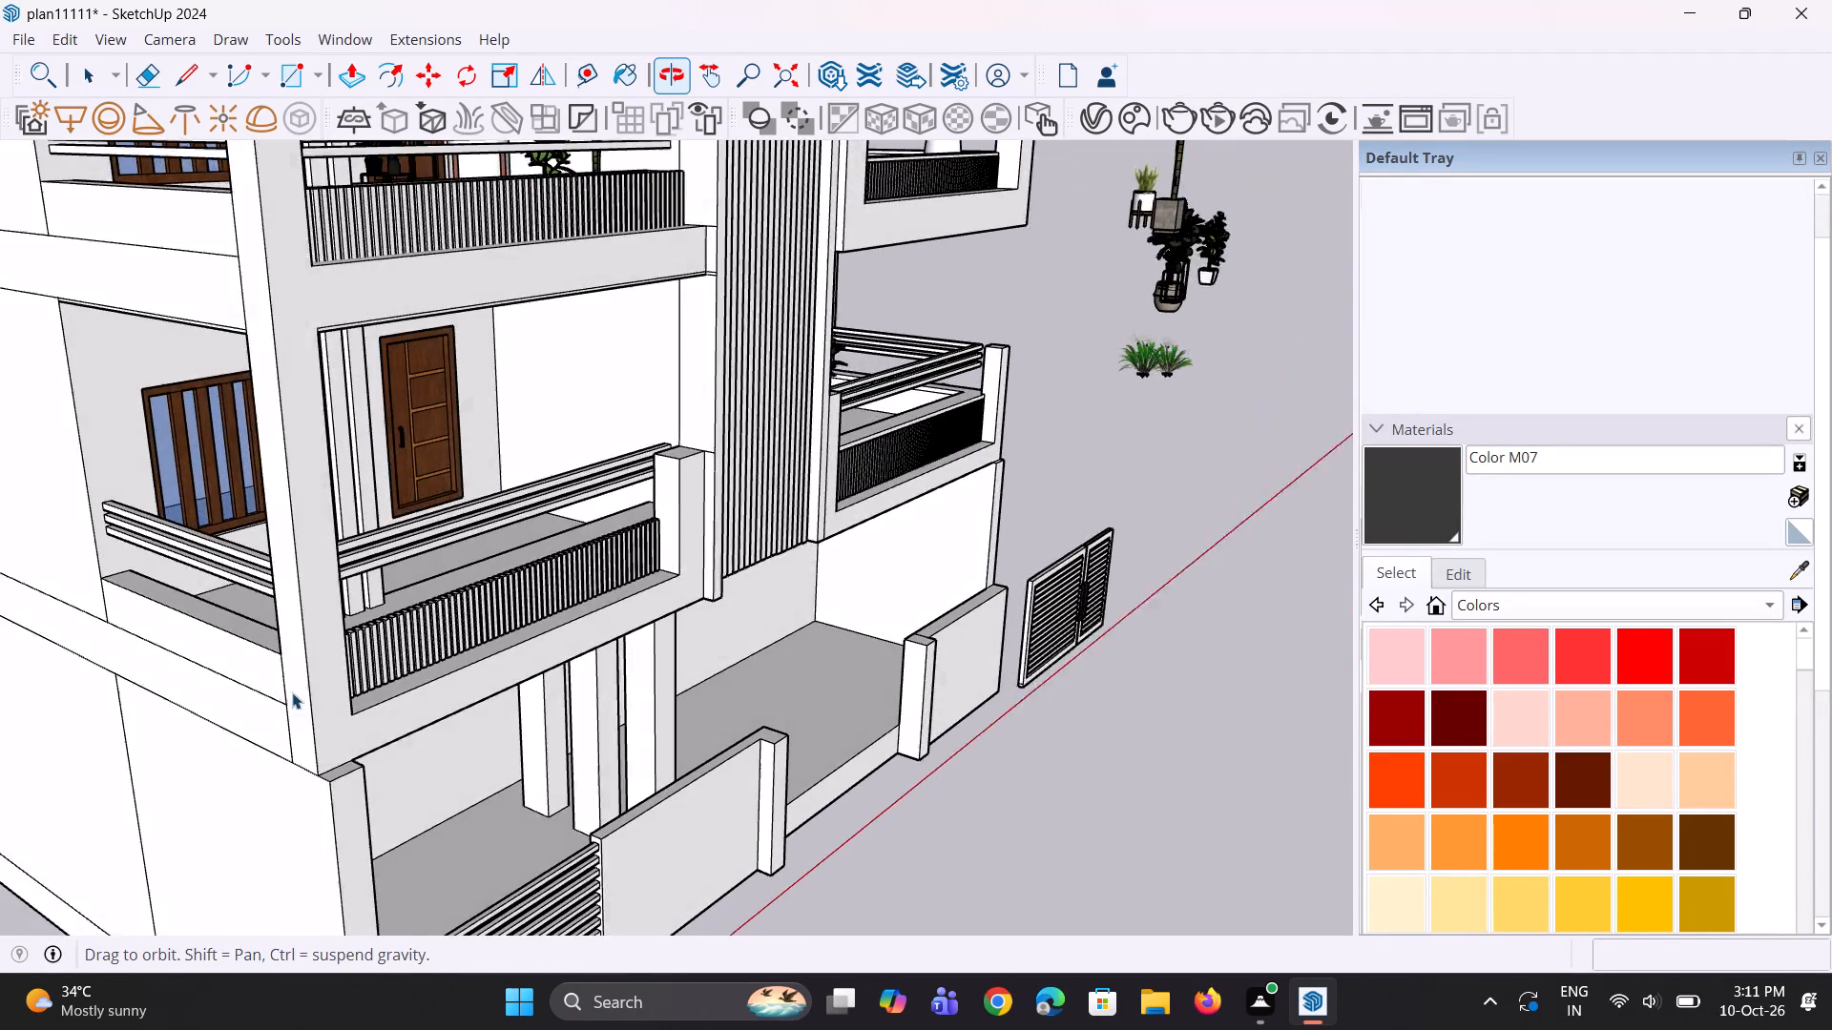
middle_click_drag(292, 692, 290, 692)
scroll(1023, 676, "down", 7)
middle_click_drag(865, 725, 700, 614)
scroll(700, 614, "up", 2)
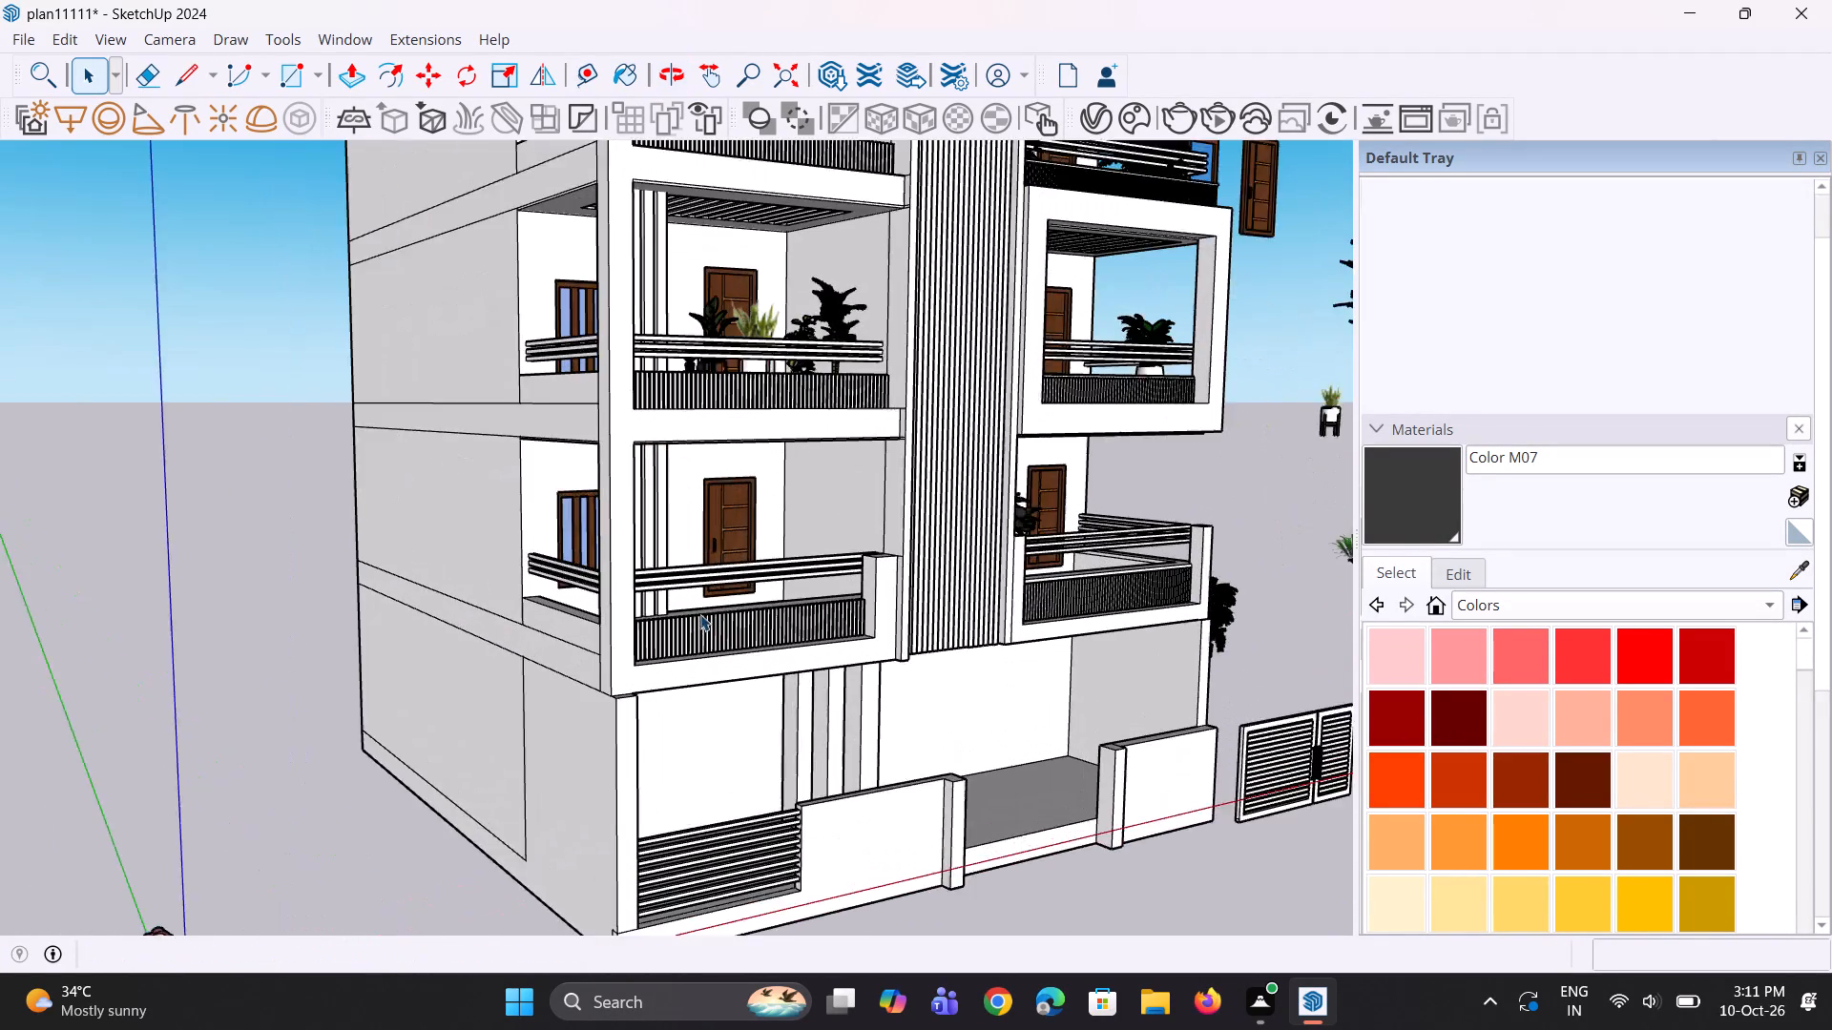
scroll(700, 614, "up", 2)
middle_click_drag(698, 616, 708, 622)
scroll(708, 622, "down", 3)
middle_click_drag(735, 639, 680, 652)
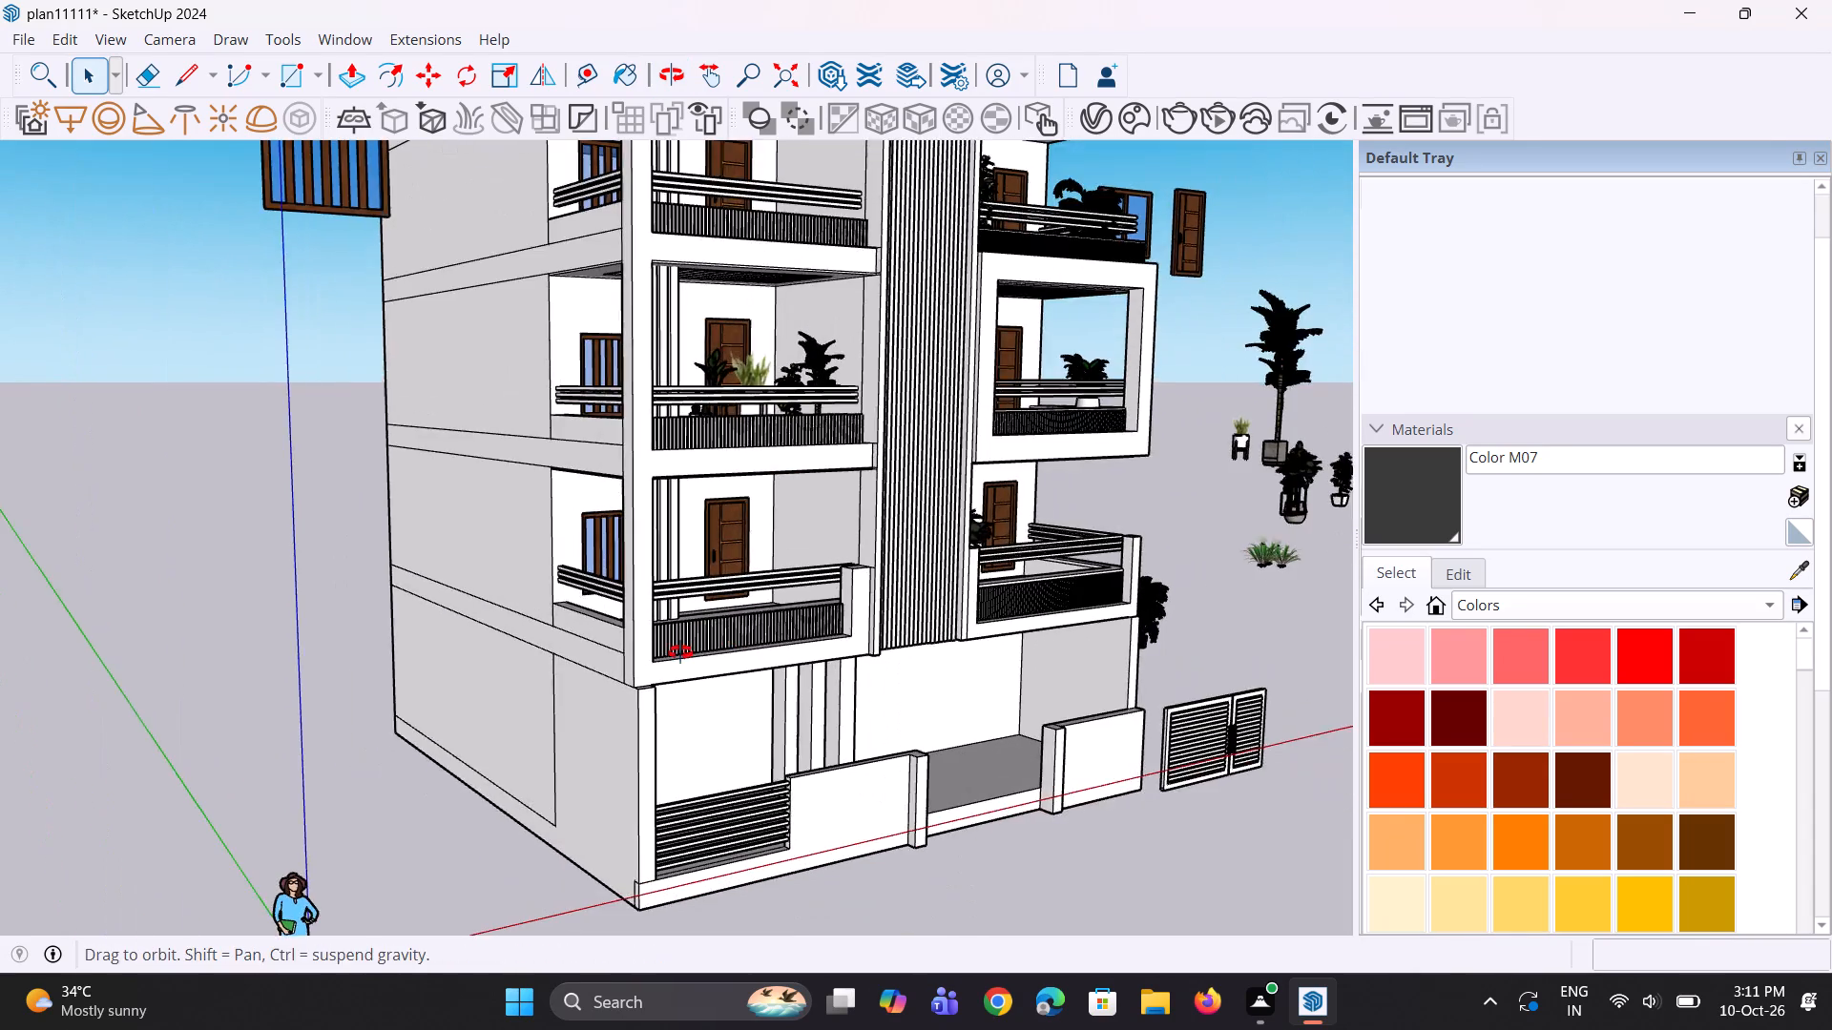
middle_click_drag(680, 652, 581, 663)
scroll(581, 663, "down", 5)
Move the original Plante 4 group beside the building clear of the overlapping potted Plant+2 (1) plant.
scroll(988, 618, "up", 2)
scroll(1132, 575, "up", 2)
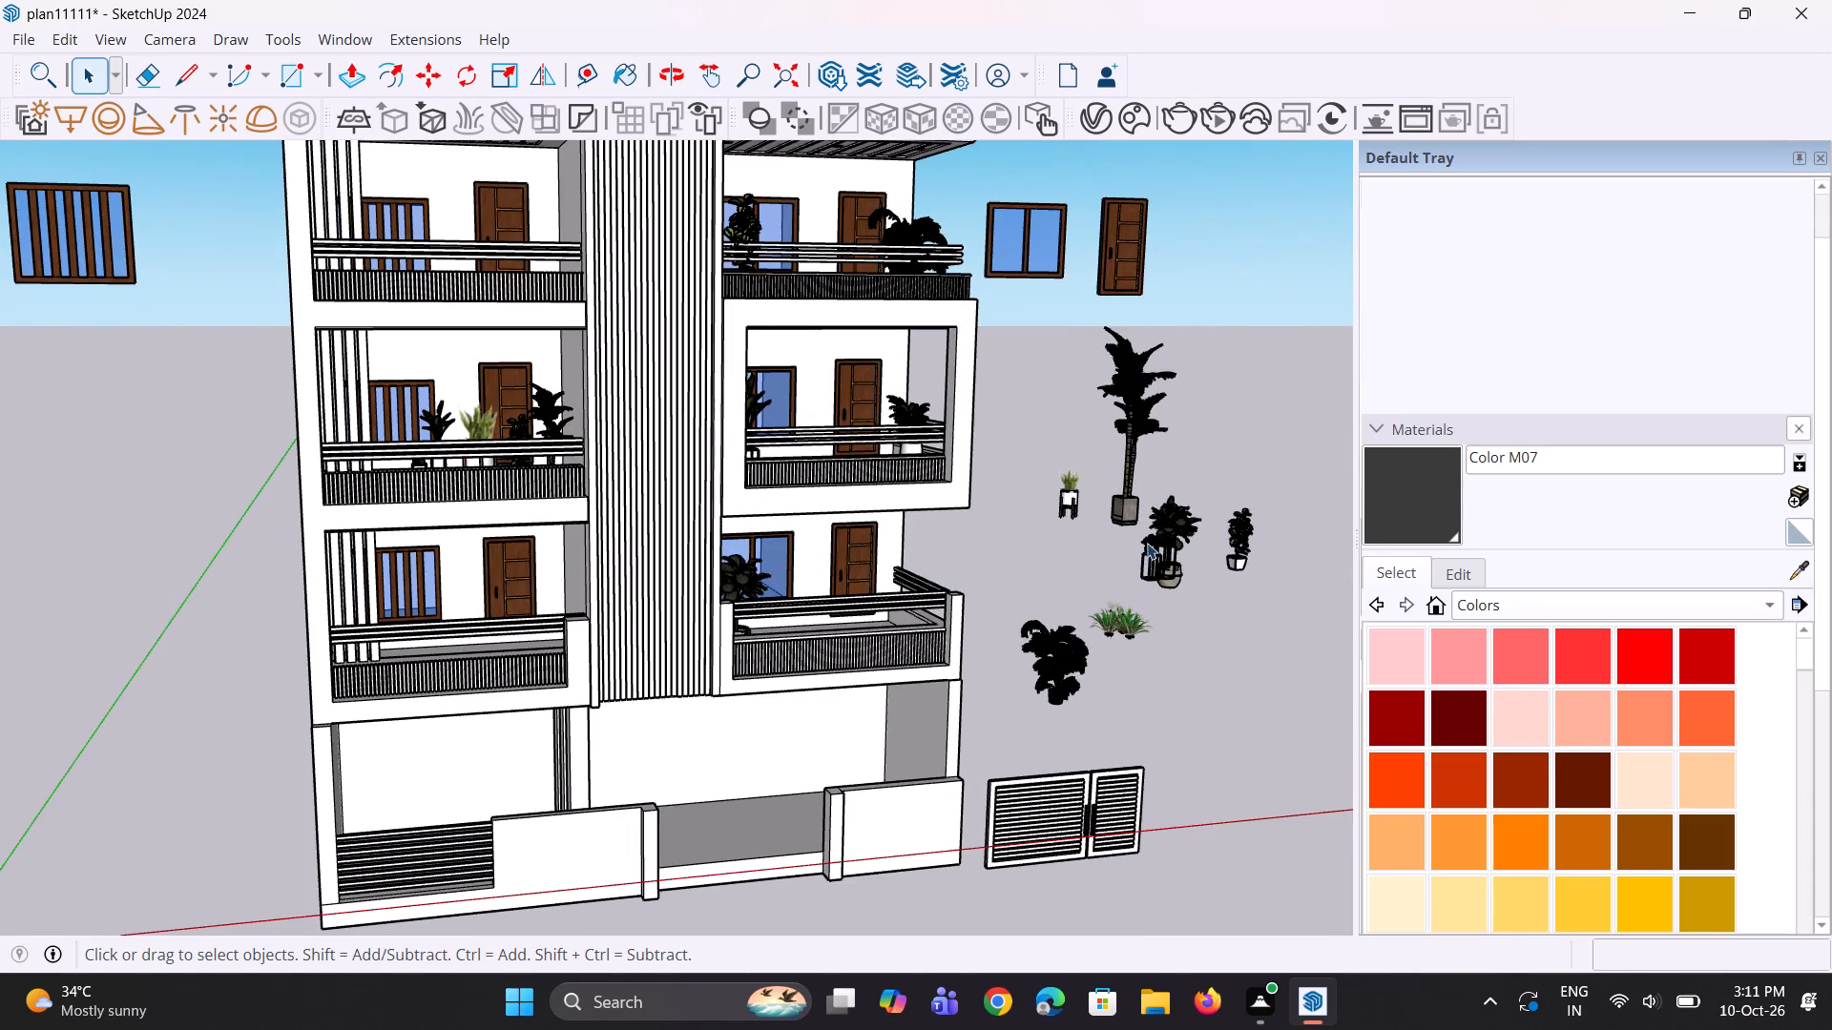
scroll(1150, 539, "up", 1)
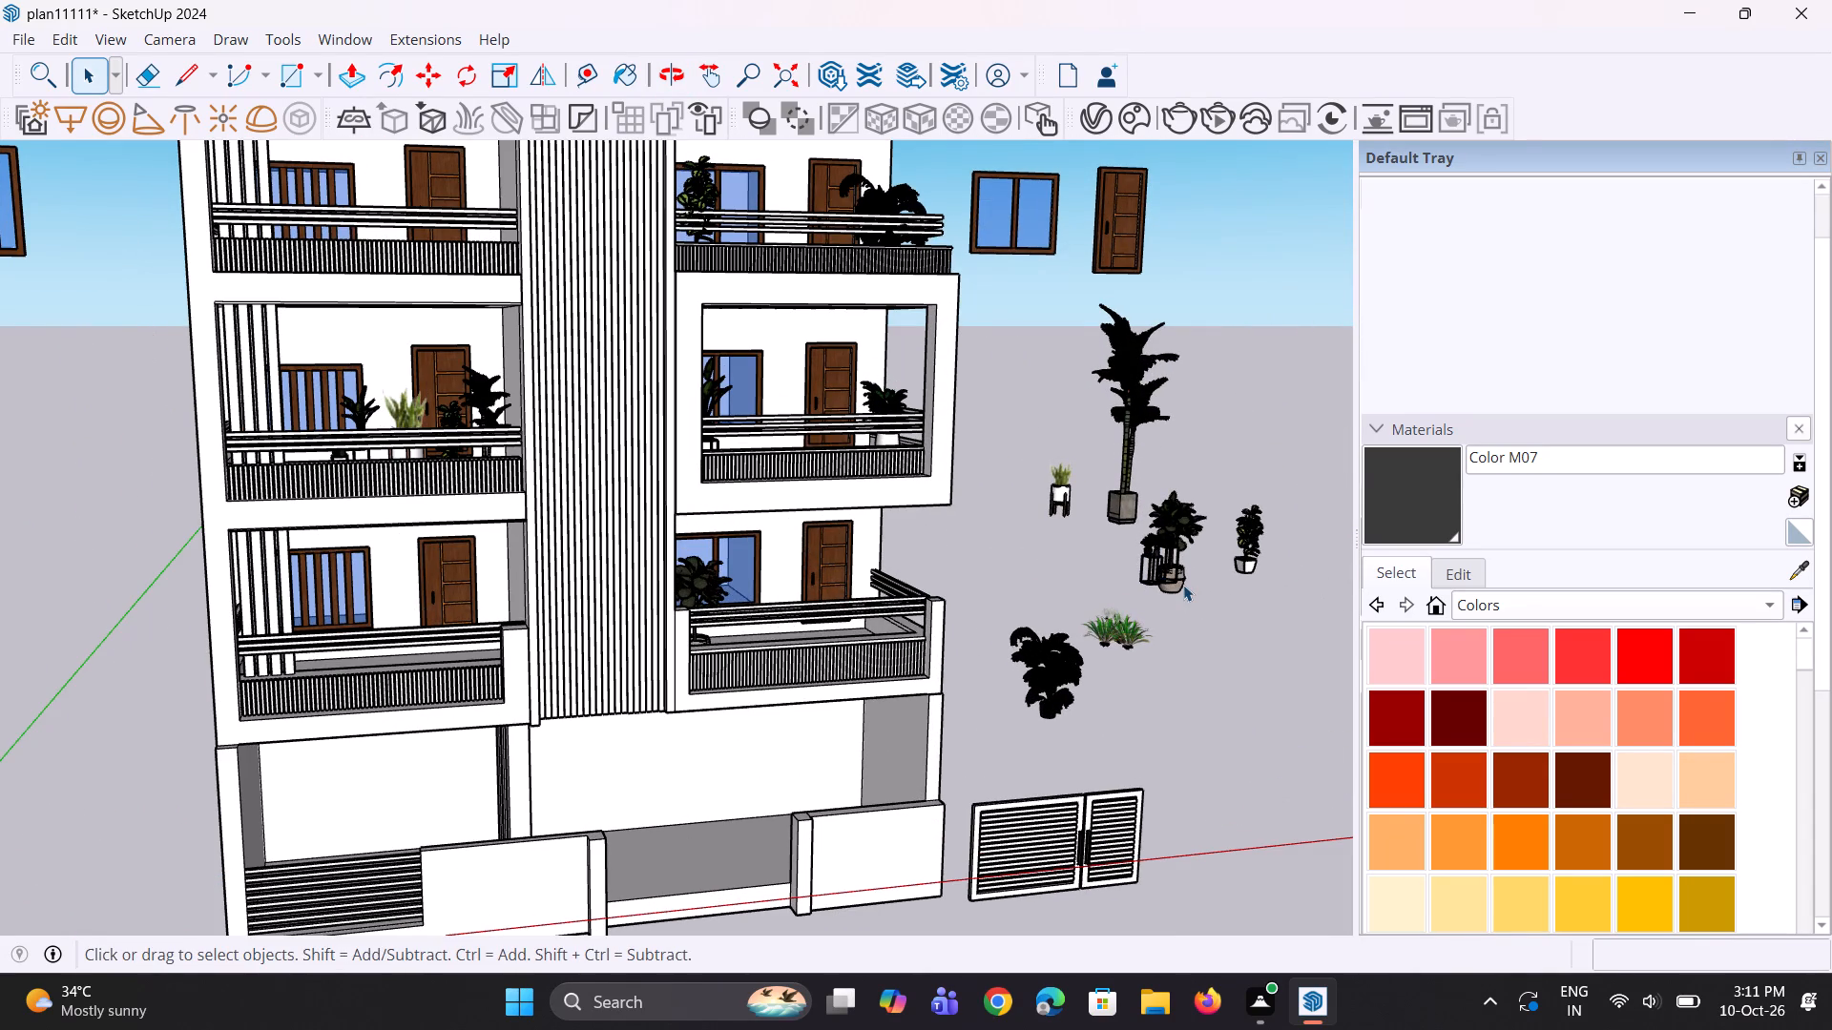
left_click(1176, 585)
scroll(1179, 614, "up", 6)
middle_click_drag(1155, 618, 953, 641)
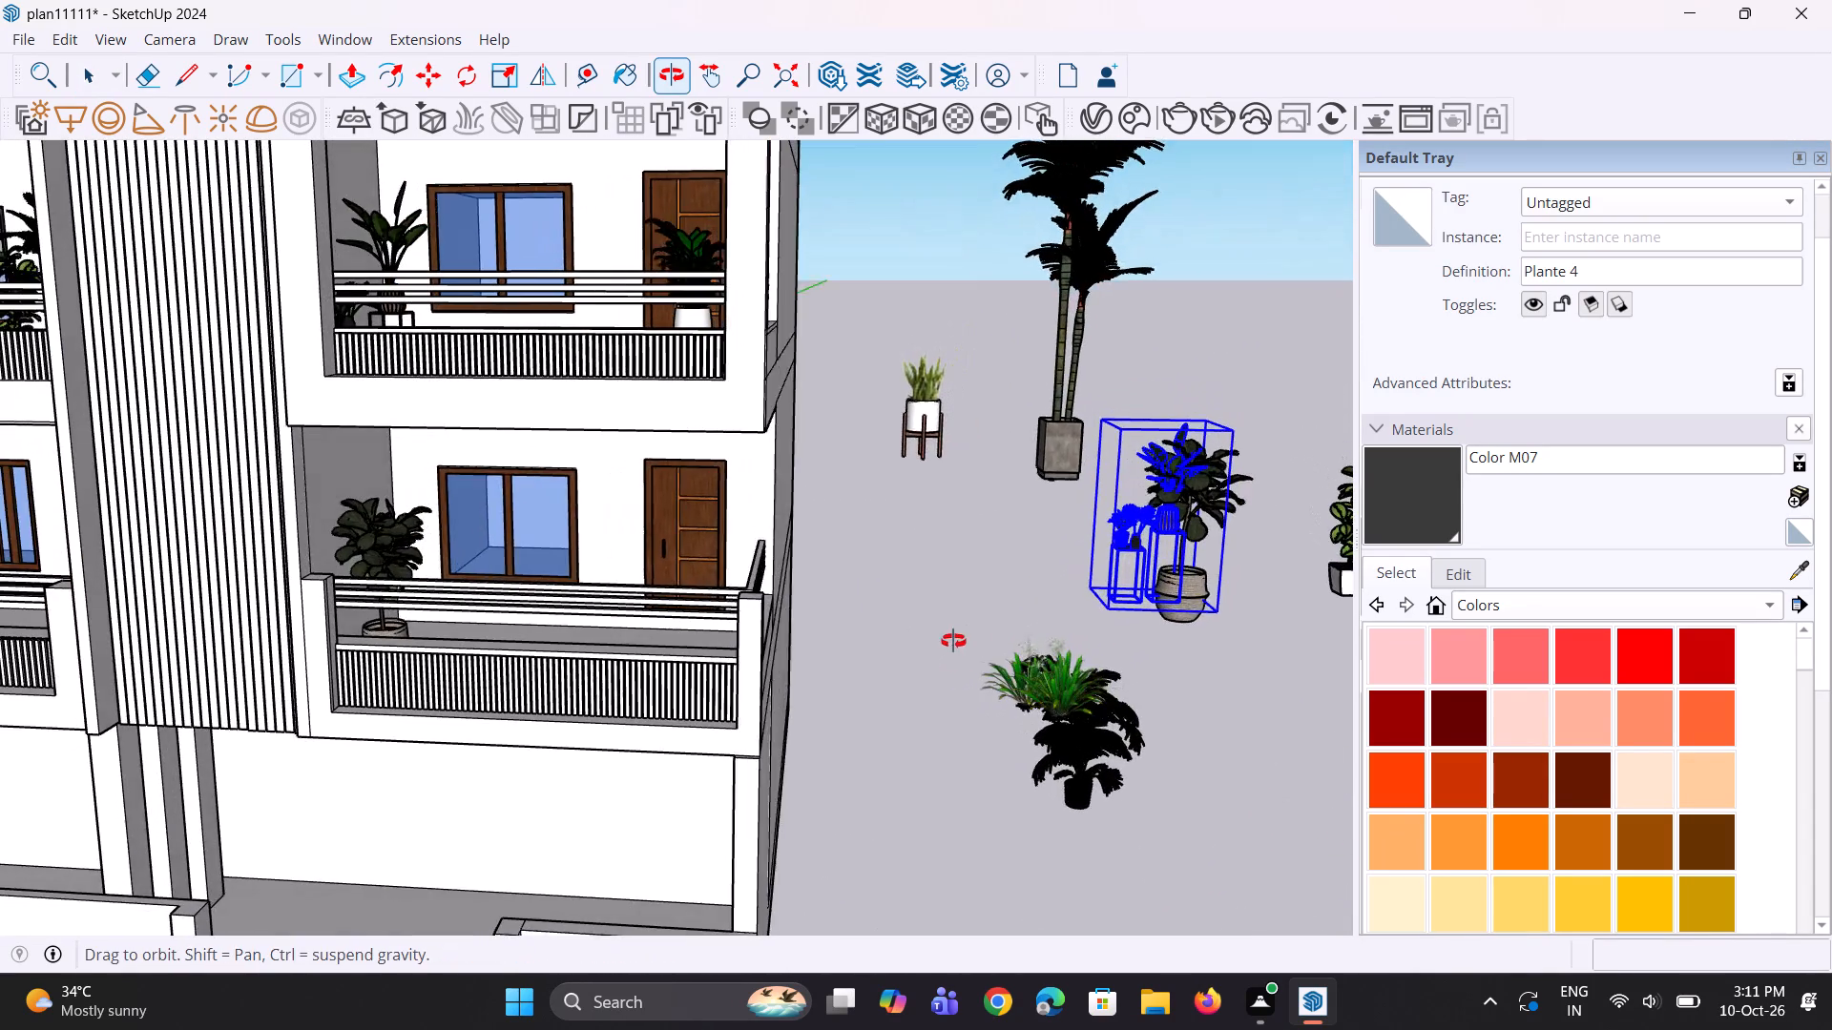
middle_click_drag(953, 641, 949, 644)
key("space")
key("space")
key("m")
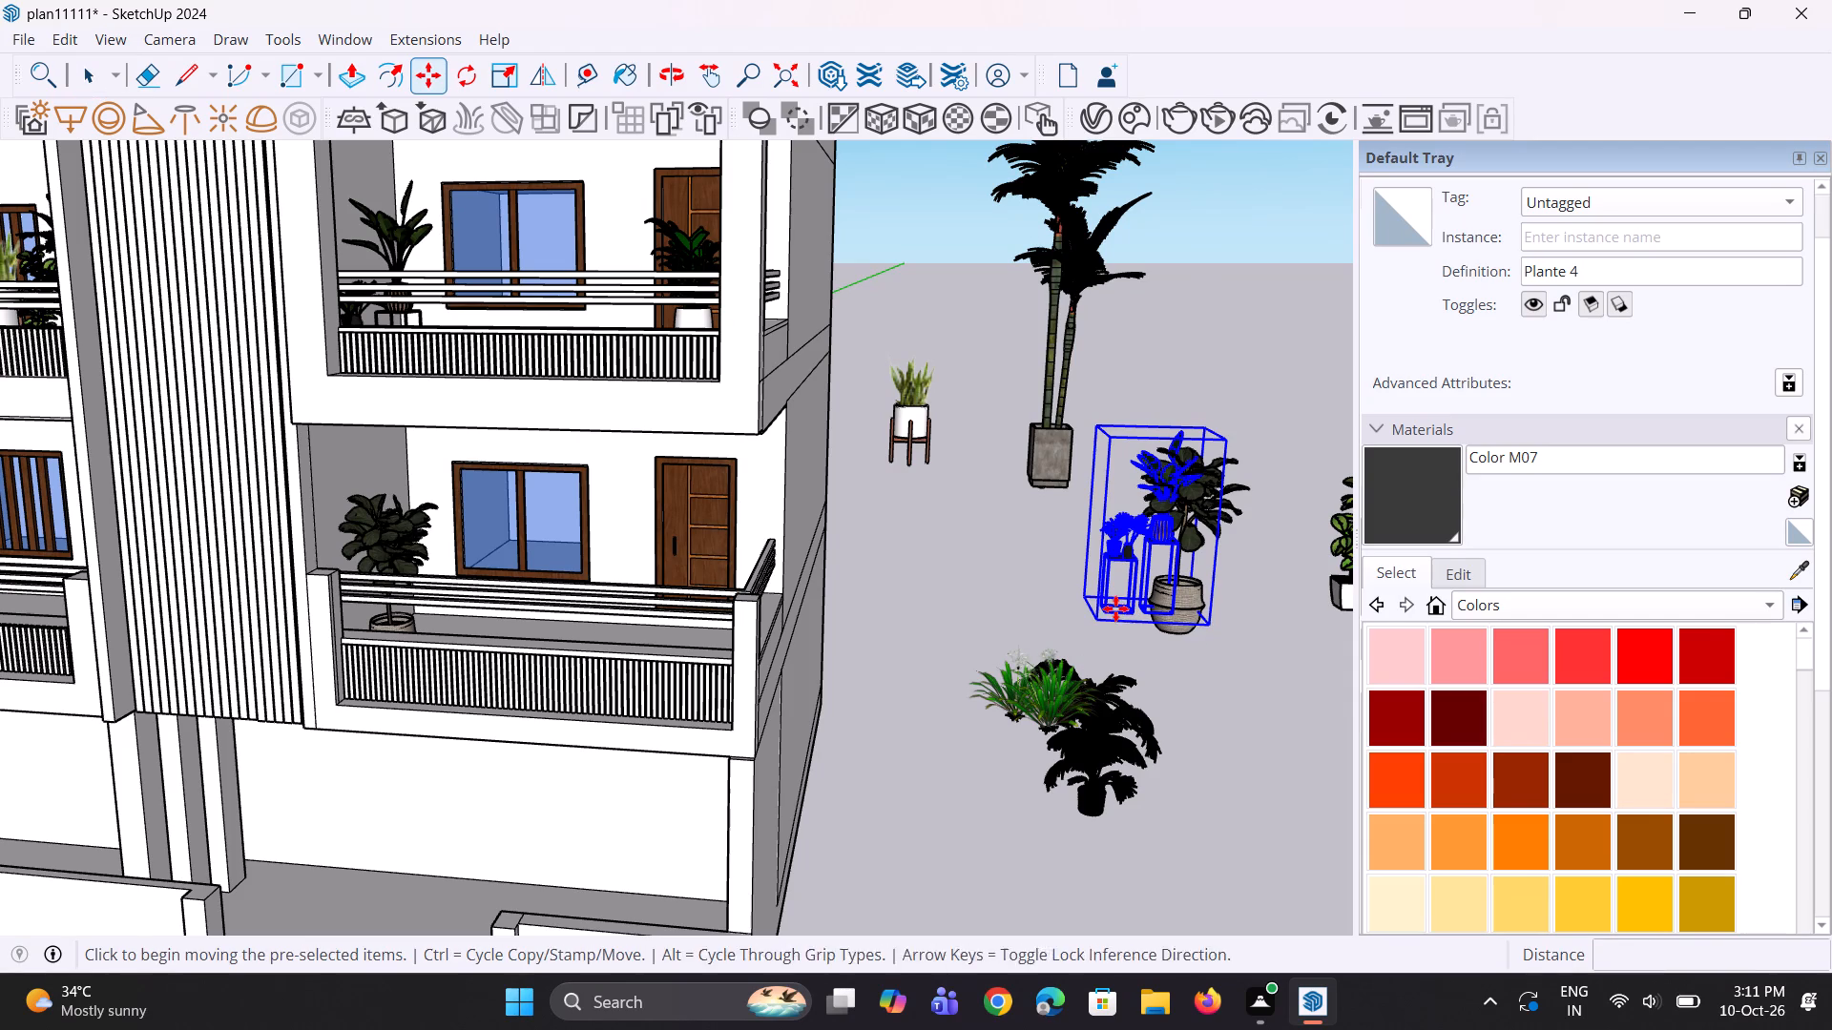
left_click(1096, 614)
left_click(1013, 616)
key("space")
key("space")
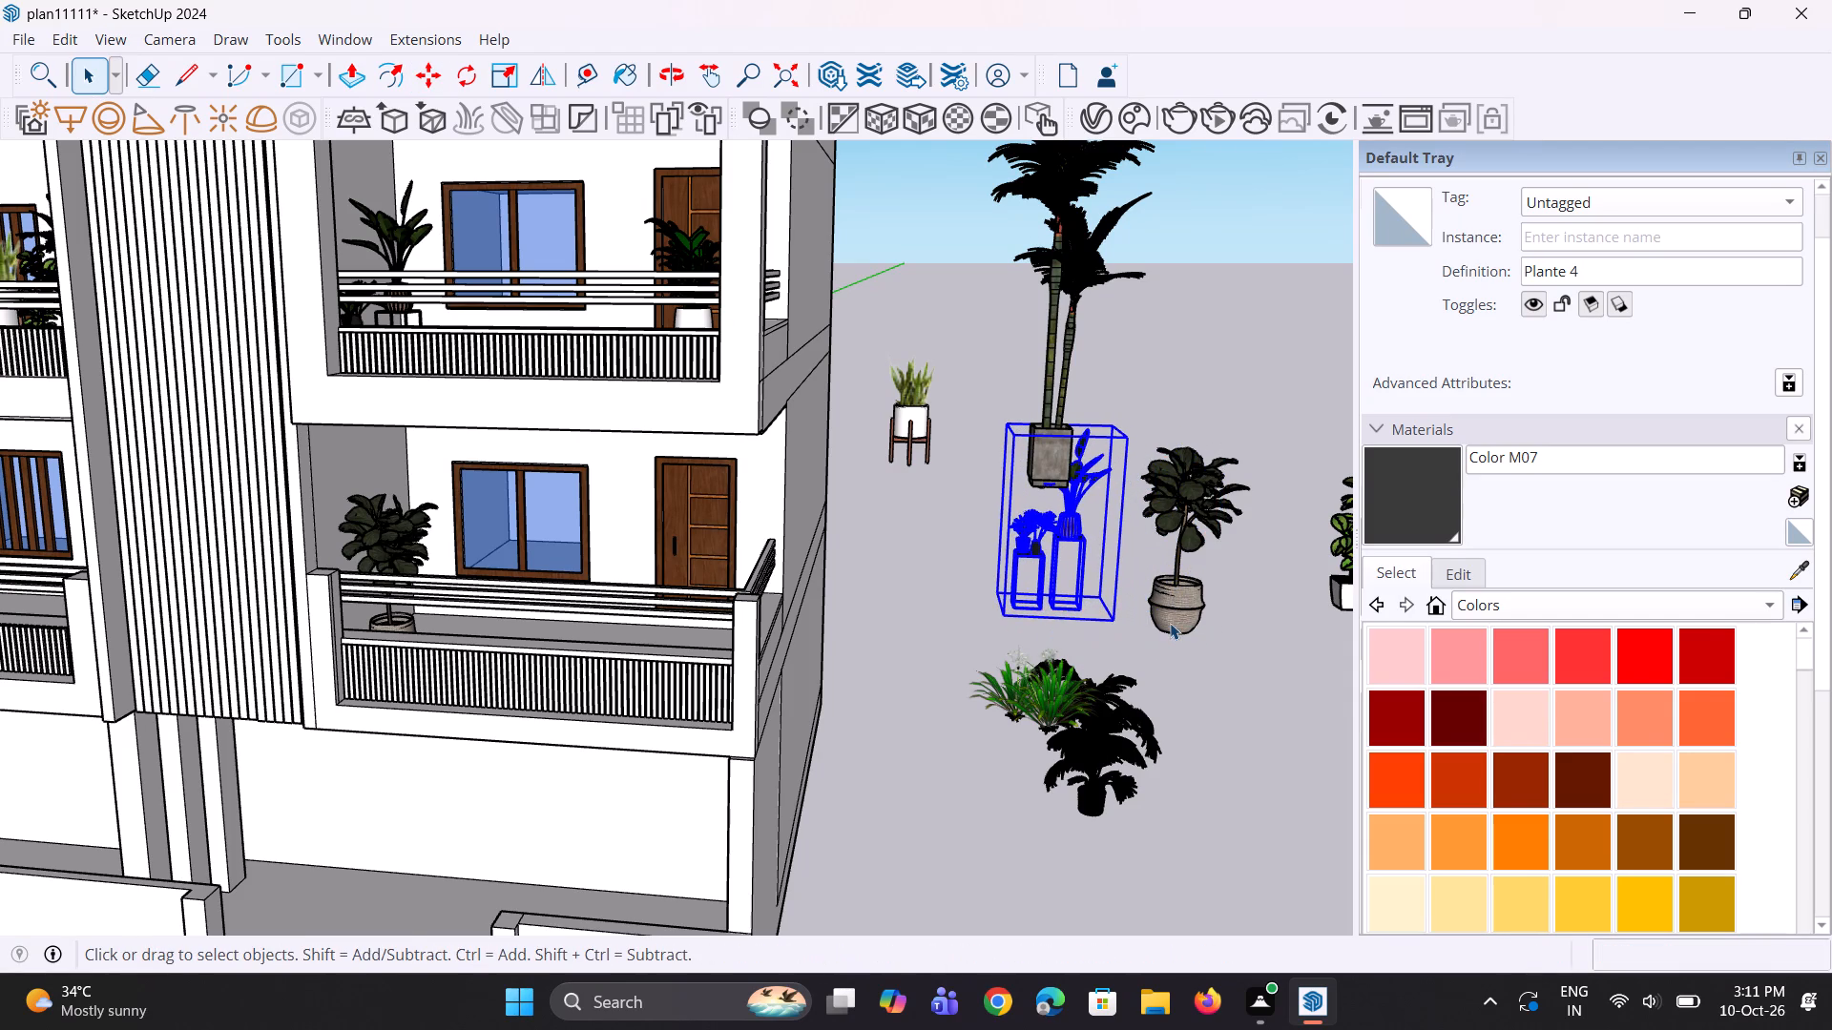
Copy the Plant+2 (1) potted plant about 52' to the front of the Plante 4 copy's balcony, by the vertical slats.
left_click(1170, 623)
scroll(1170, 625, "up", 2)
key("m")
left_click(1174, 633)
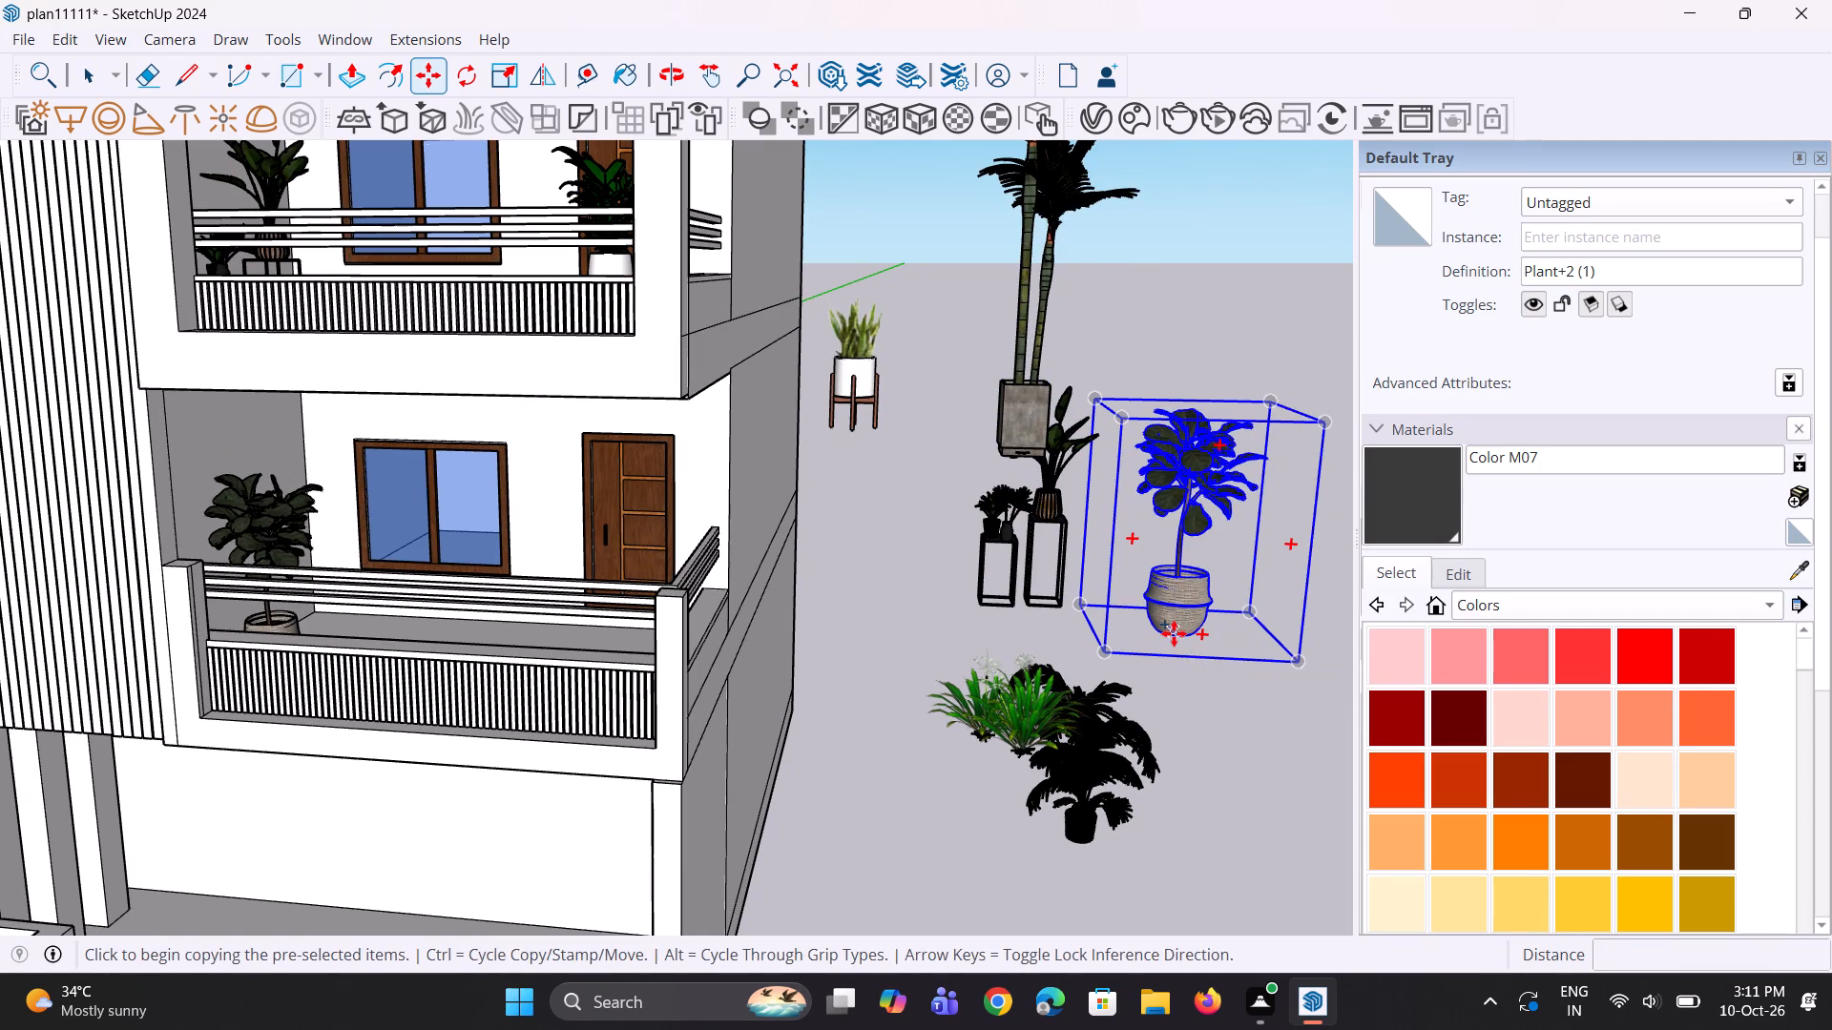
scroll(1204, 661, "down", 16)
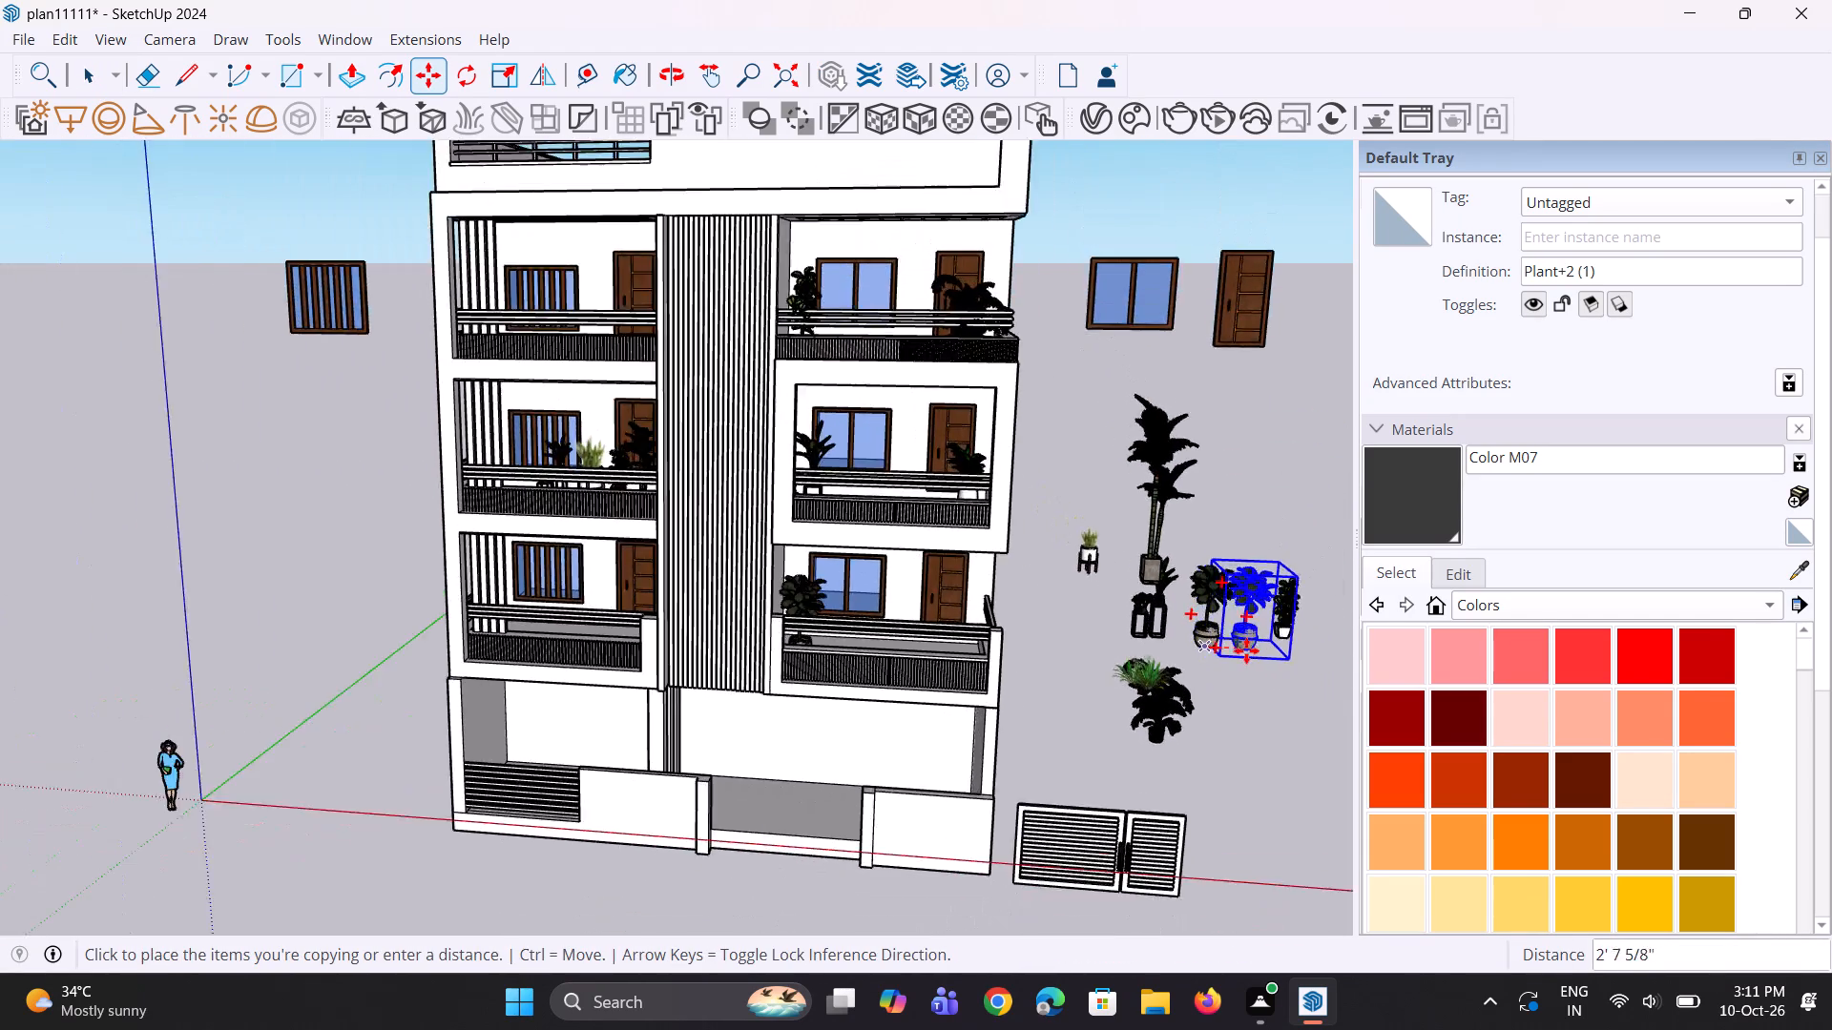
scroll(737, 559, "up", 11)
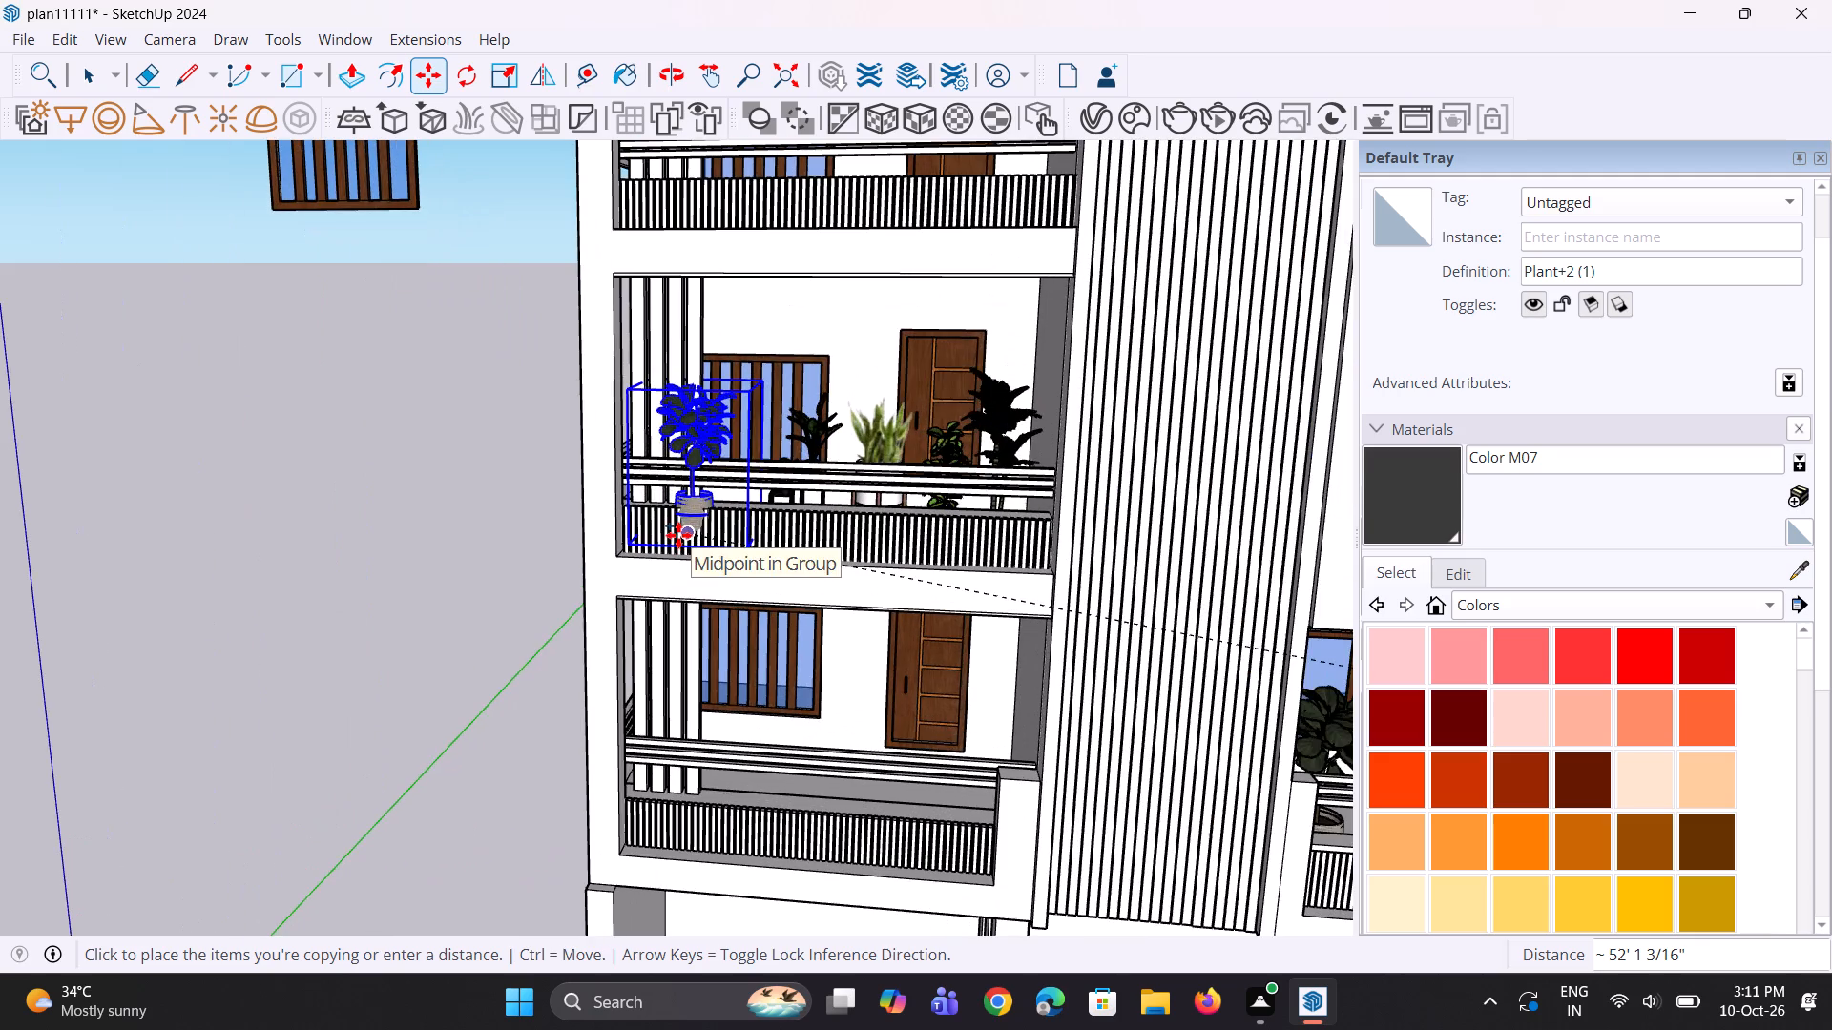
left_click(711, 540)
Move the Plant+2 (1) copy inward from the vertical slats so it sits within the balcony.
middle_click_drag(655, 607, 1059, 679)
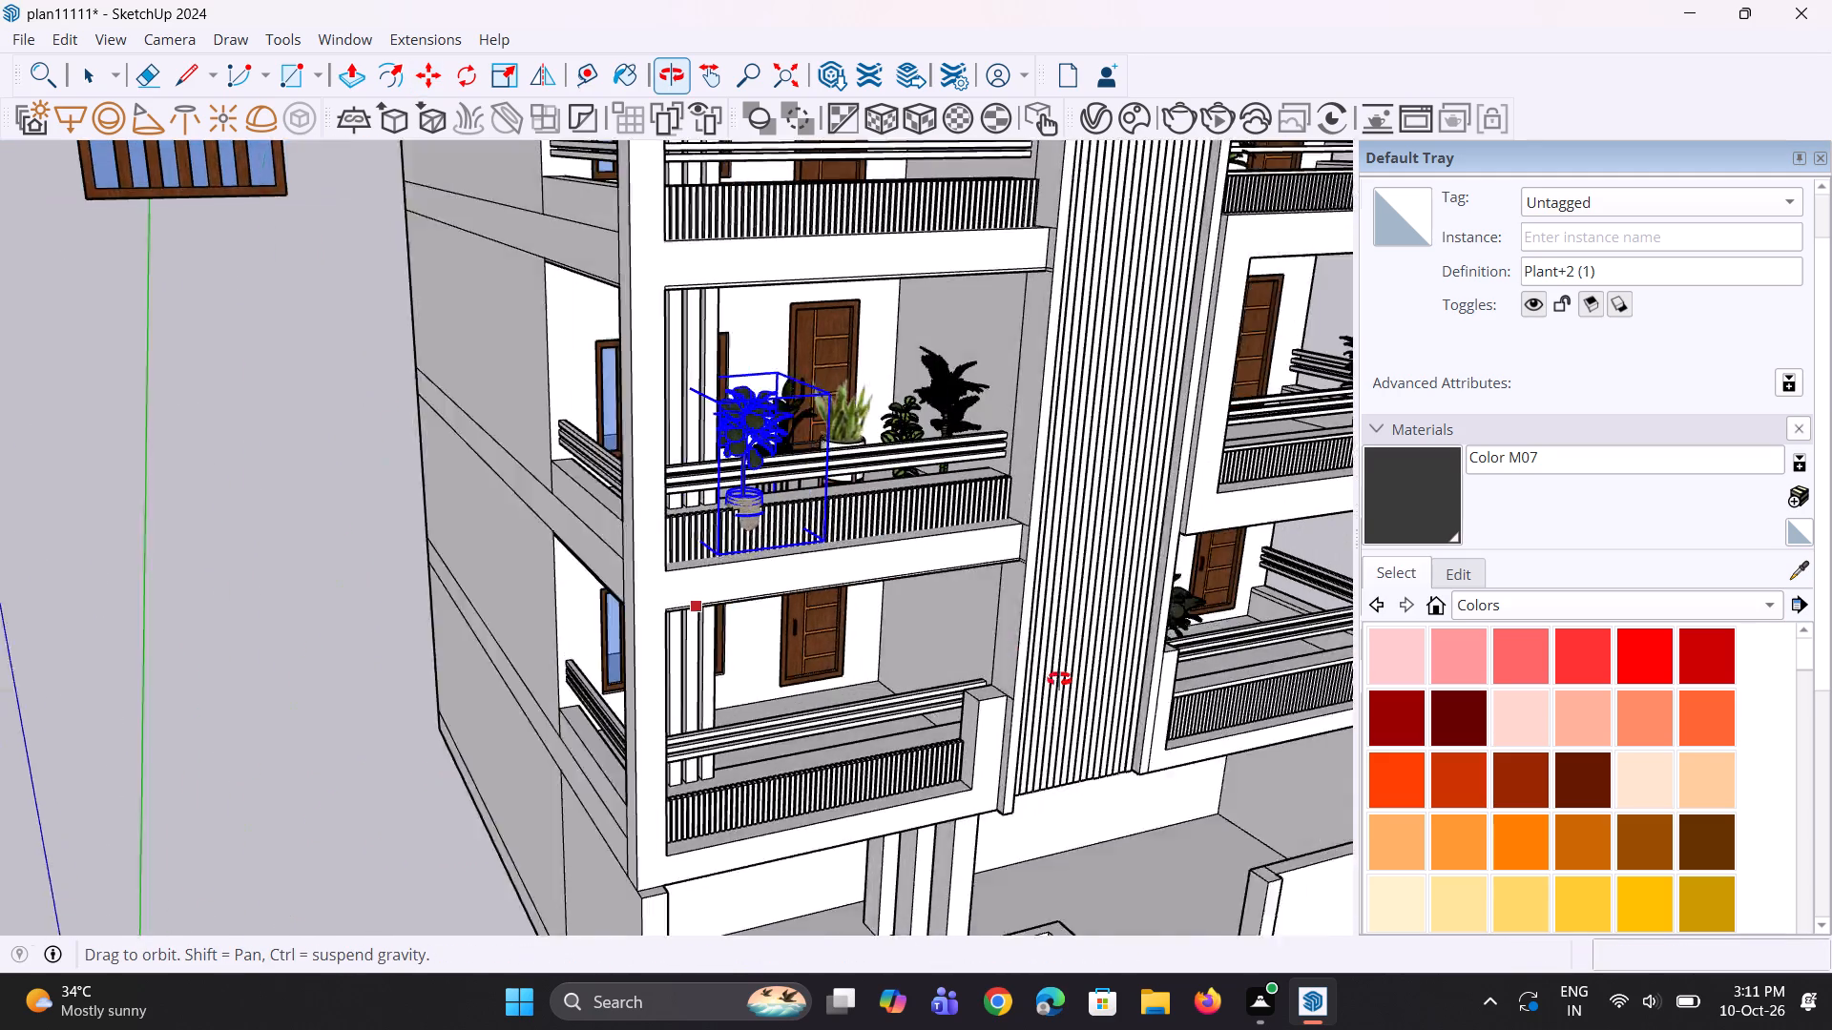
middle_click_drag(1059, 679, 1750, 756)
scroll(810, 607, "up", 7)
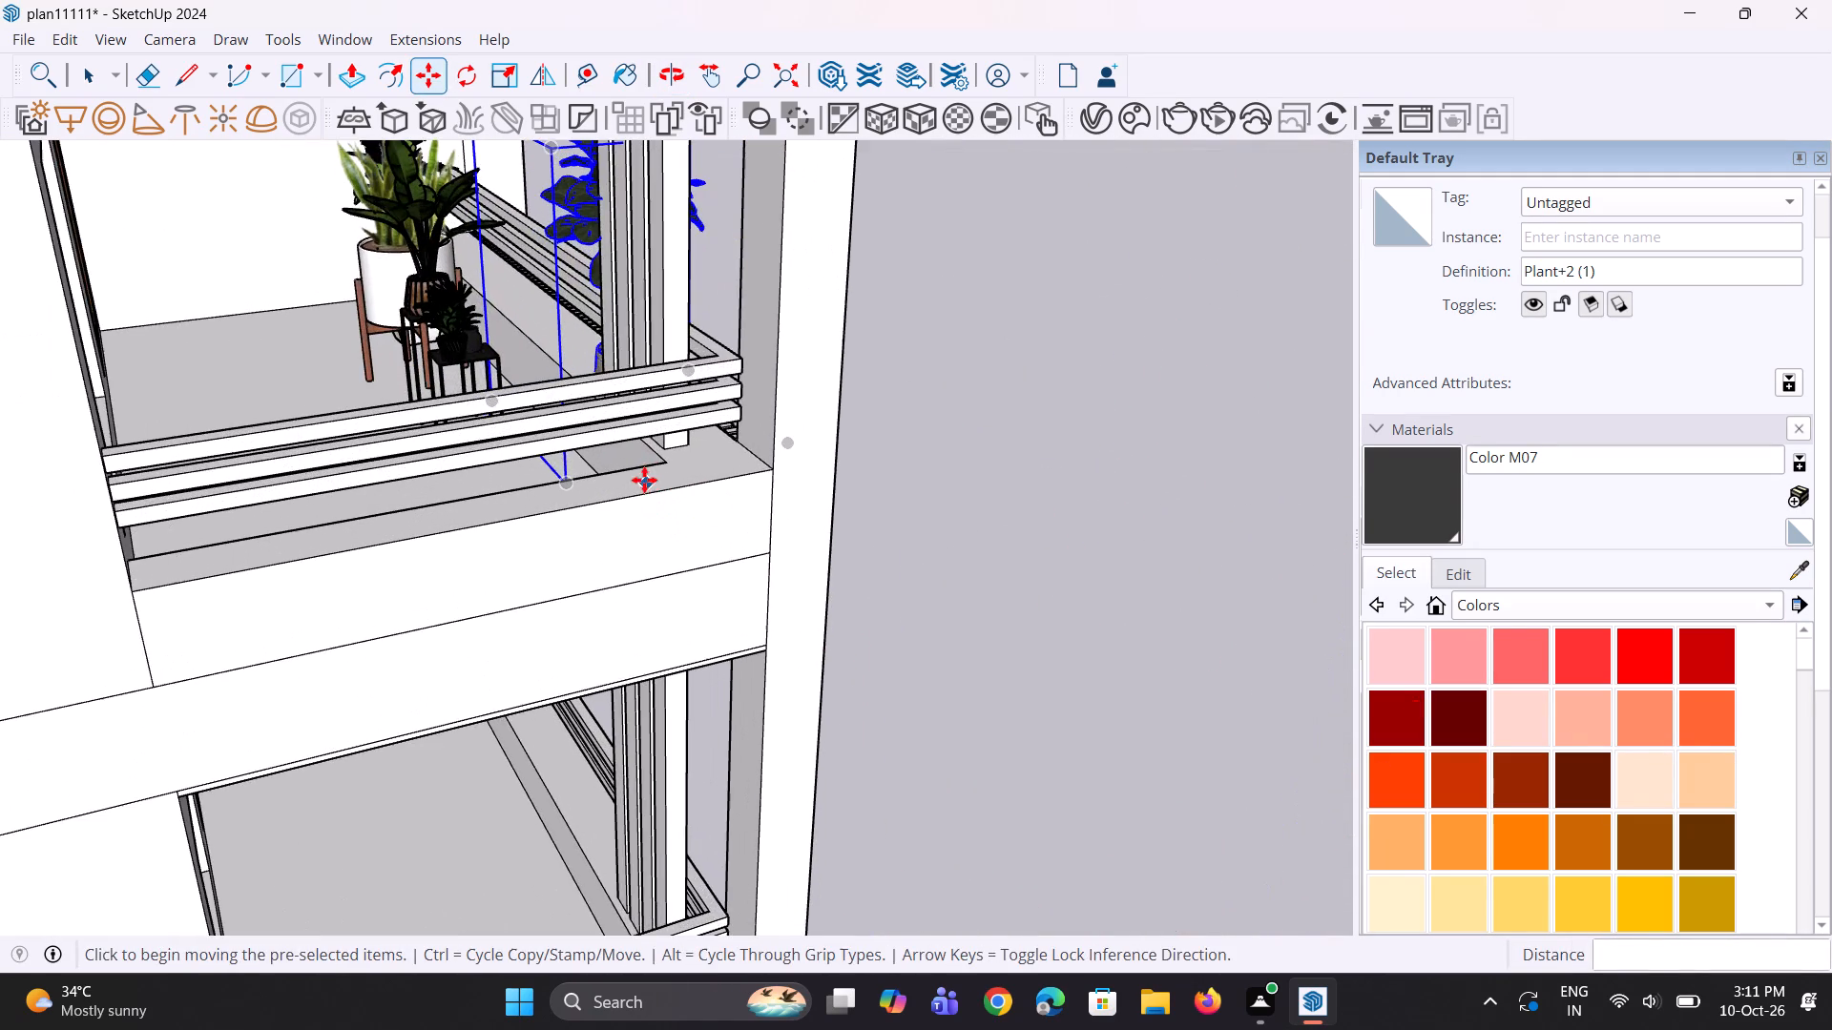
middle_click_drag(616, 483, 653, 570)
middle_click_drag(575, 551, 471, 431)
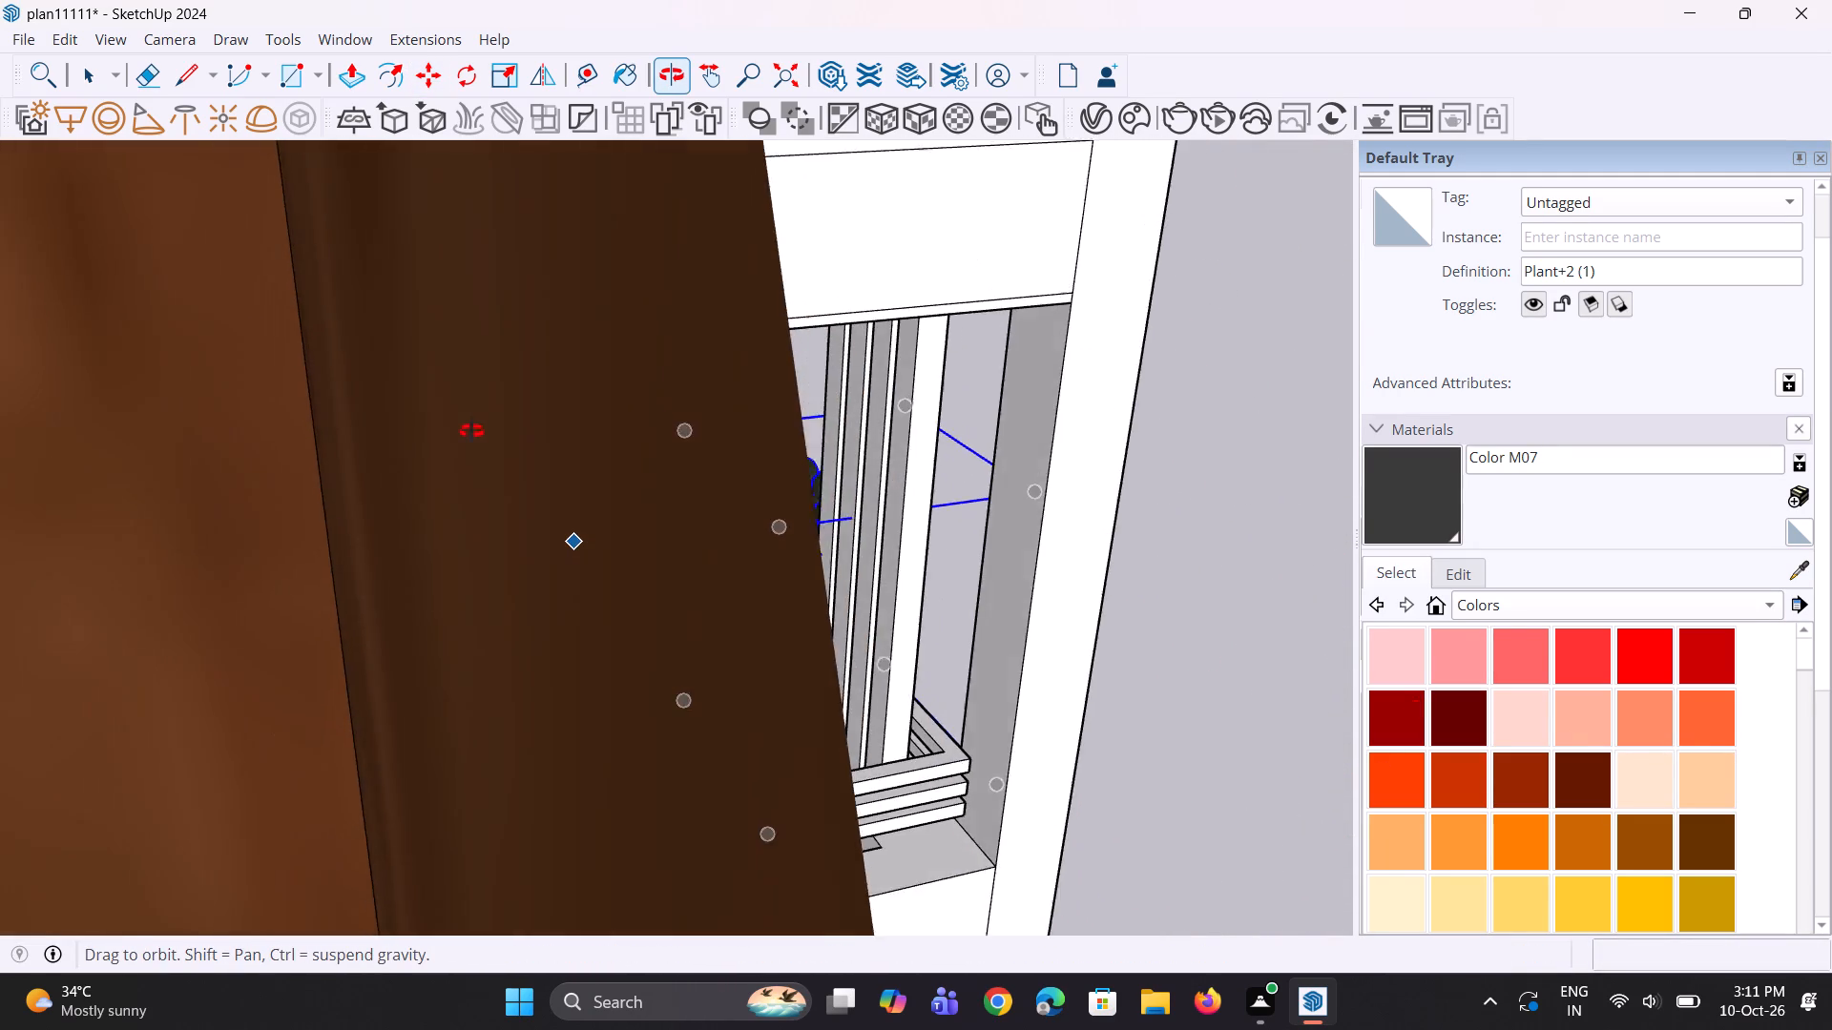
middle_click_drag(471, 431, 430, 366)
scroll(660, 601, "down", 8)
scroll(516, 449, "down", 2)
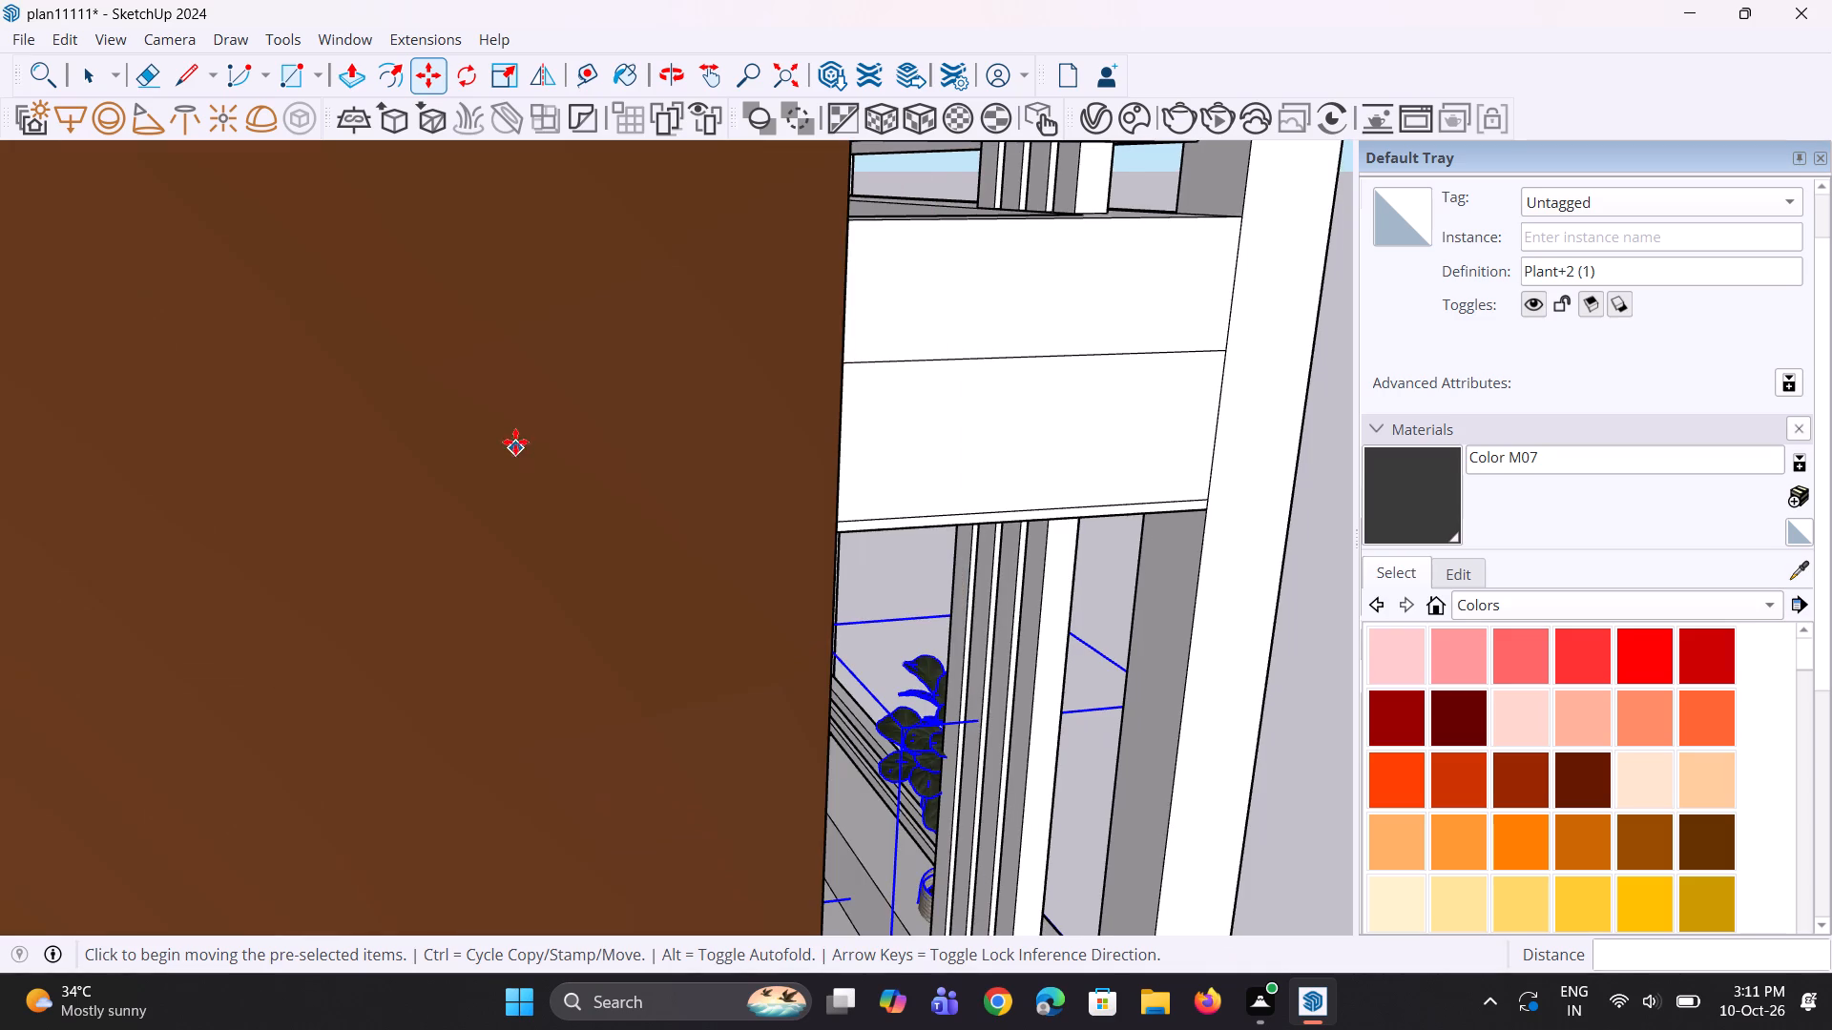
scroll(515, 419, "down", 16)
scroll(869, 649, "down", 5)
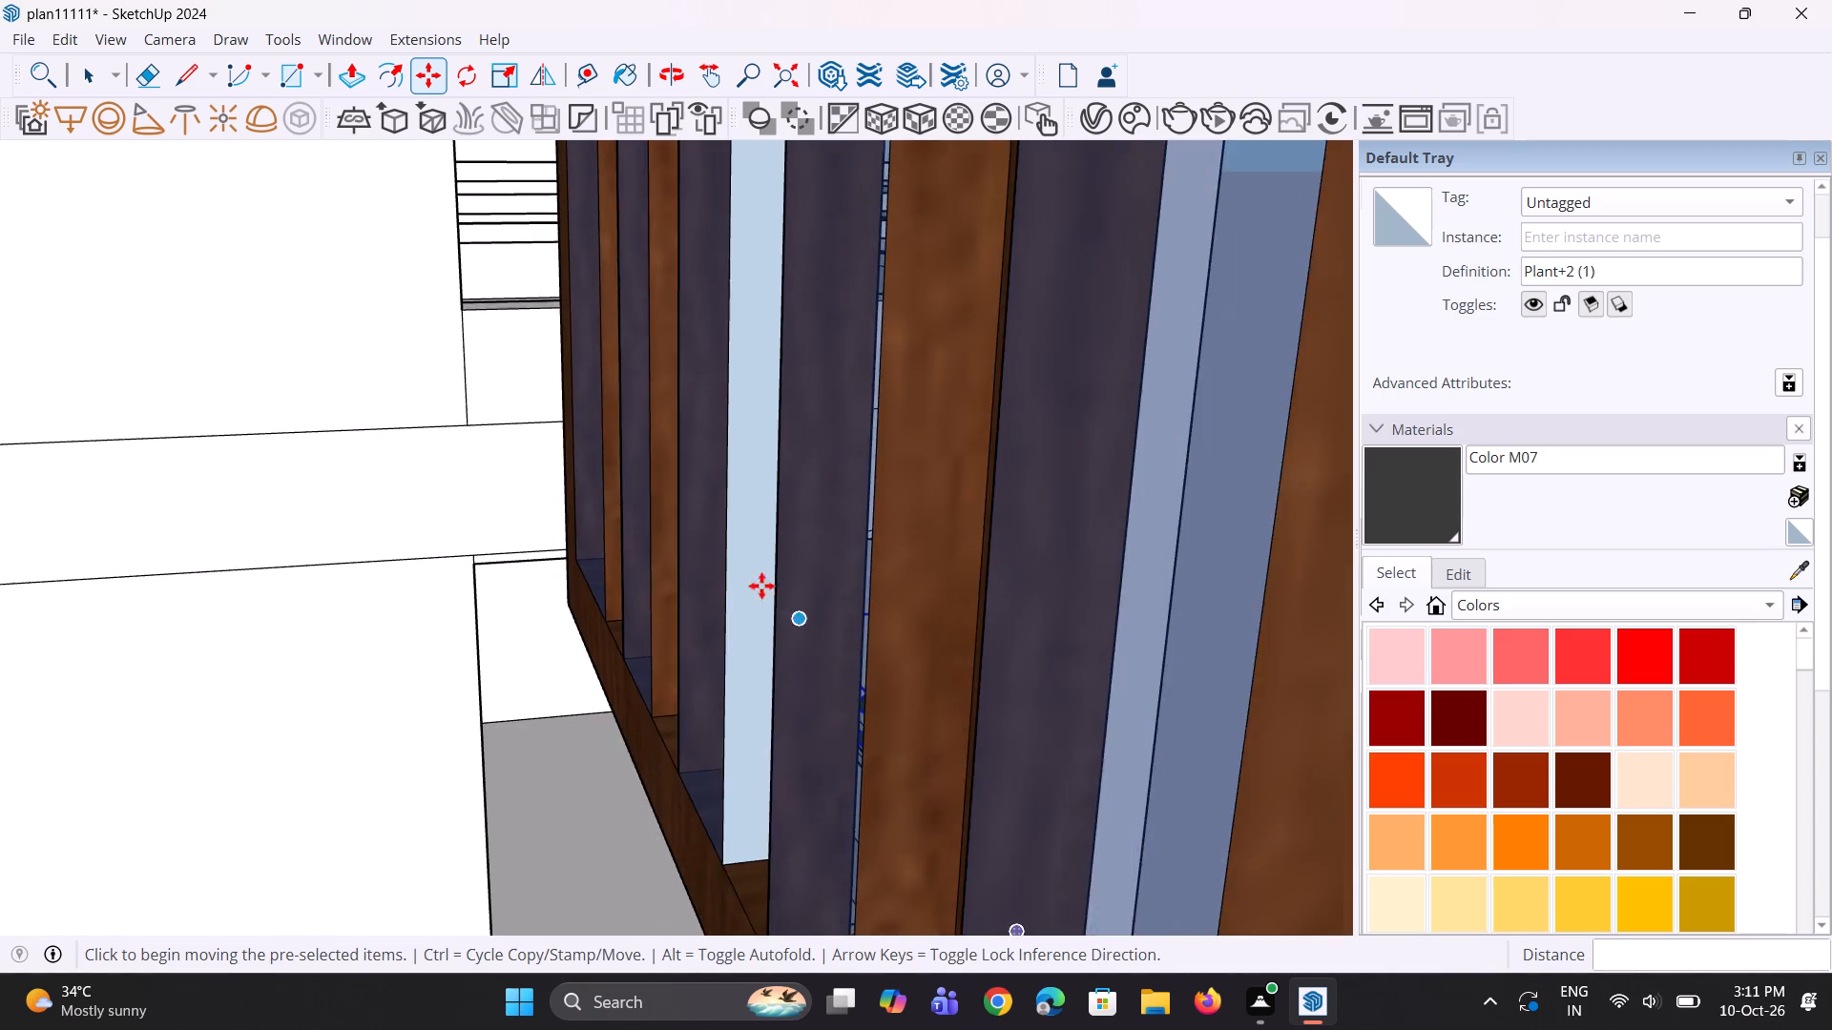
scroll(761, 586, "down", 3)
scroll(737, 493, "down", 1)
left_click(768, 72)
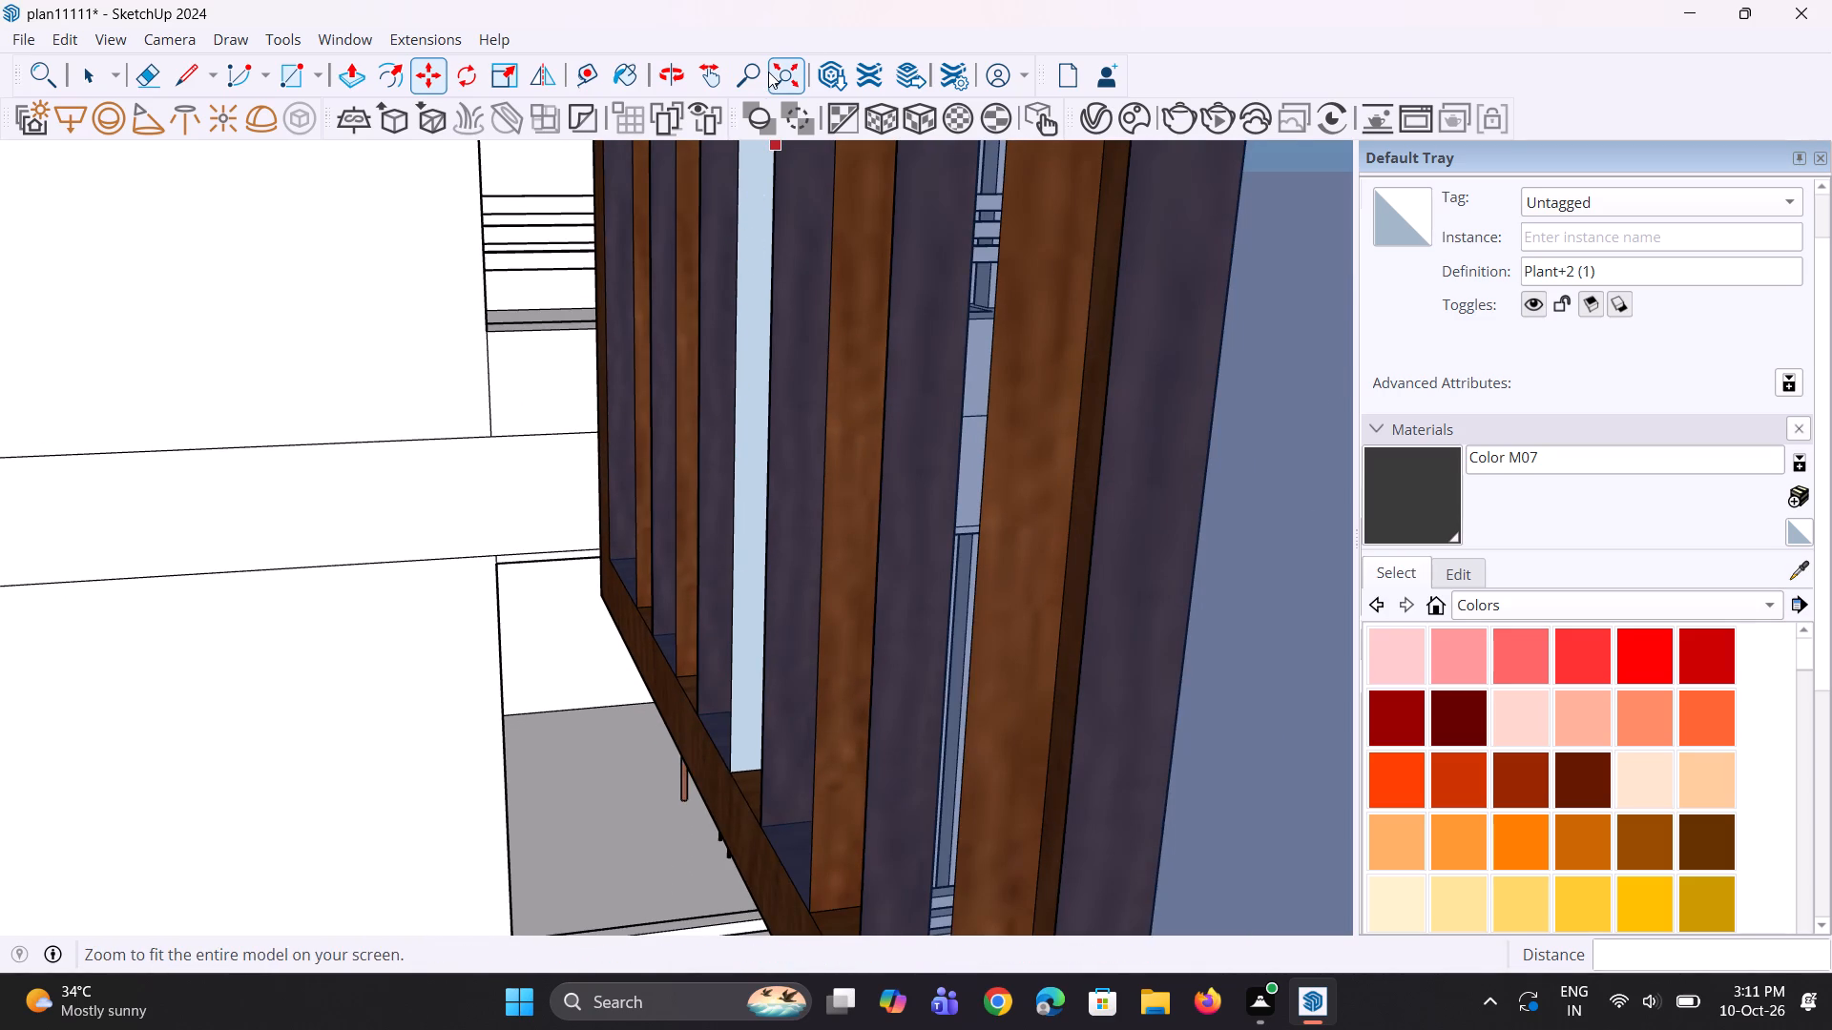
left_click(778, 75)
scroll(834, 550, "up", 1)
middle_click_drag(834, 551, 778, 604)
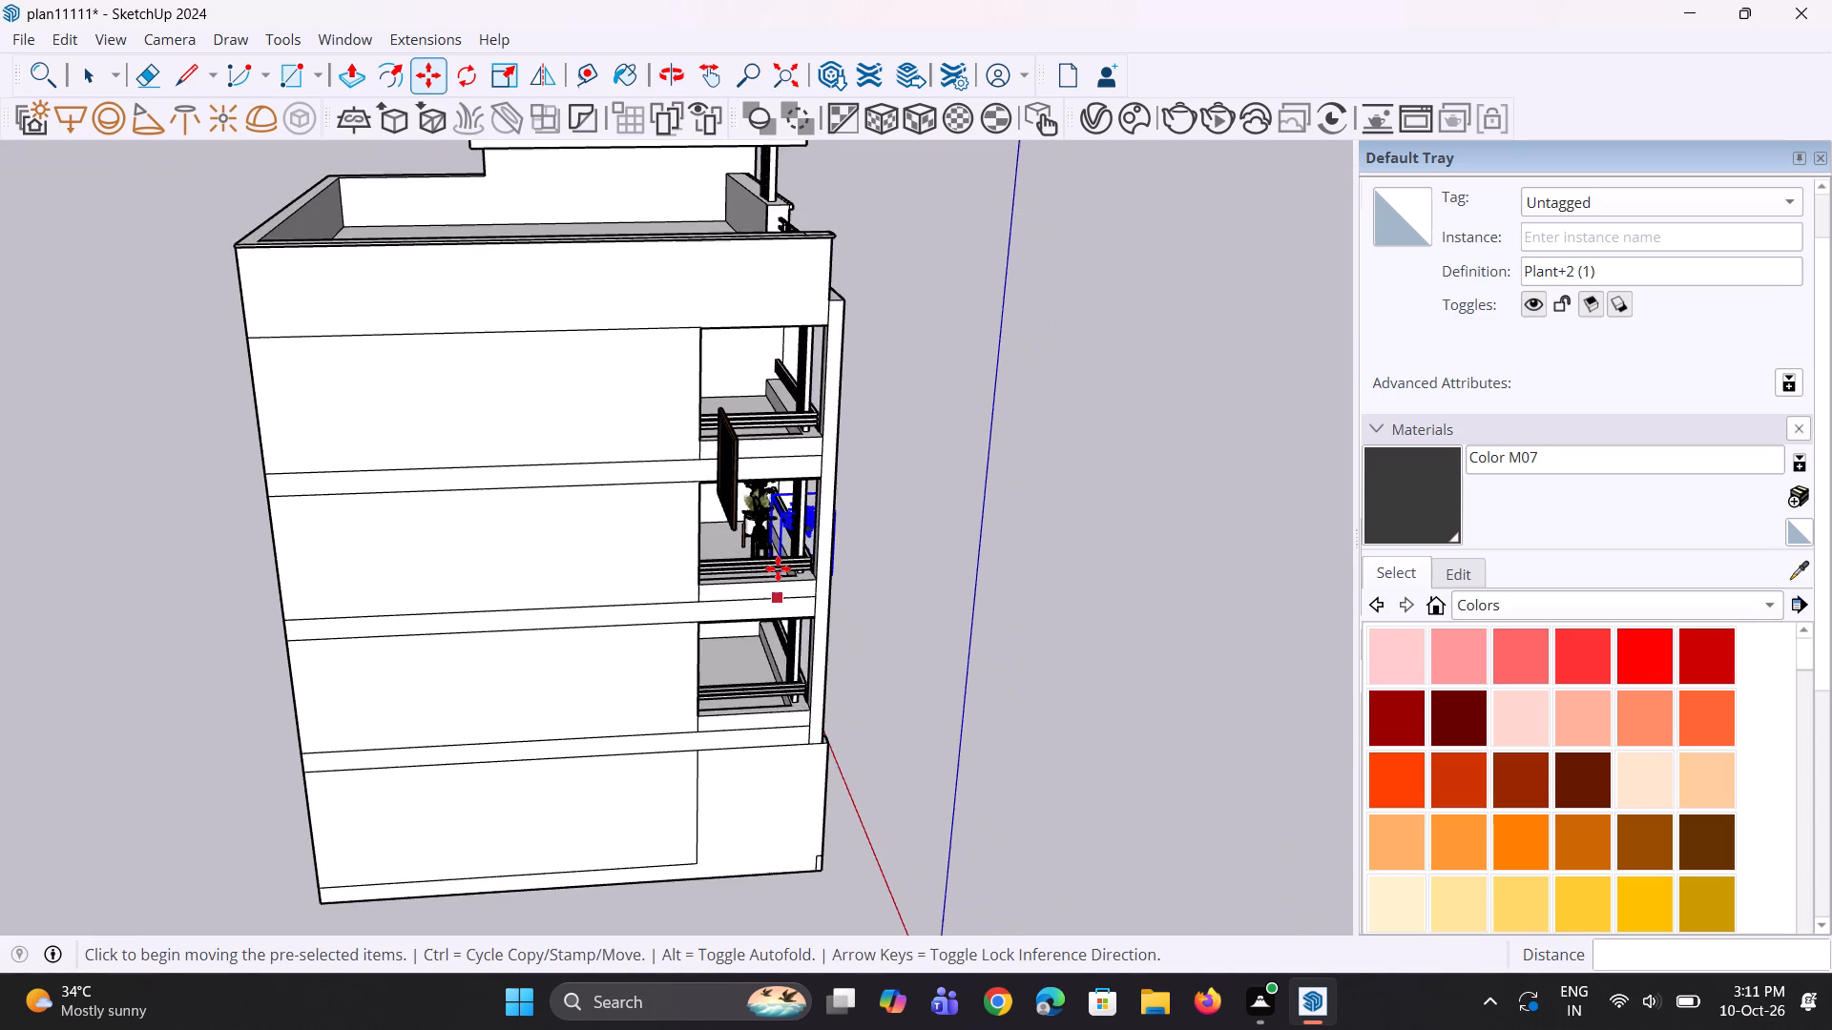
scroll(775, 549, "up", 20)
scroll(775, 549, "up", 1)
middle_click_drag(756, 588, 779, 690)
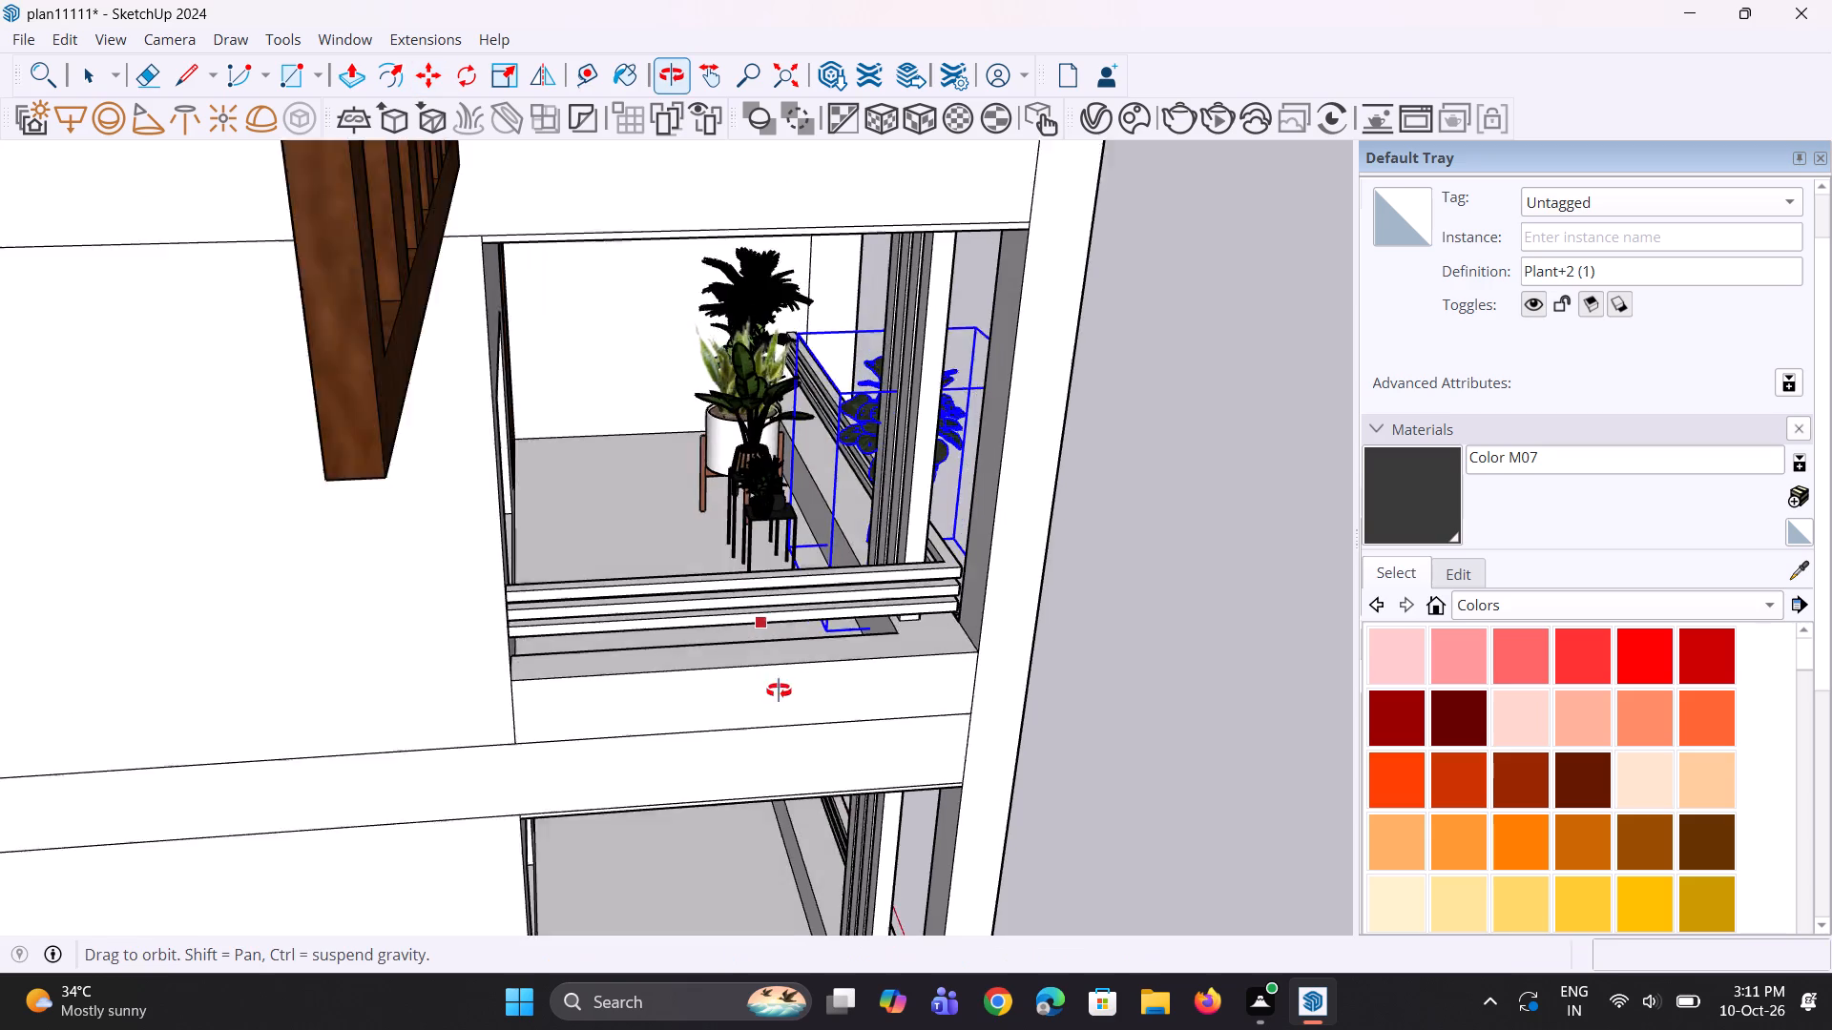
middle_click_drag(779, 690, 780, 693)
scroll(811, 673, "up", 8)
middle_click_drag(871, 656, 884, 728)
scroll(847, 704, "up", 2)
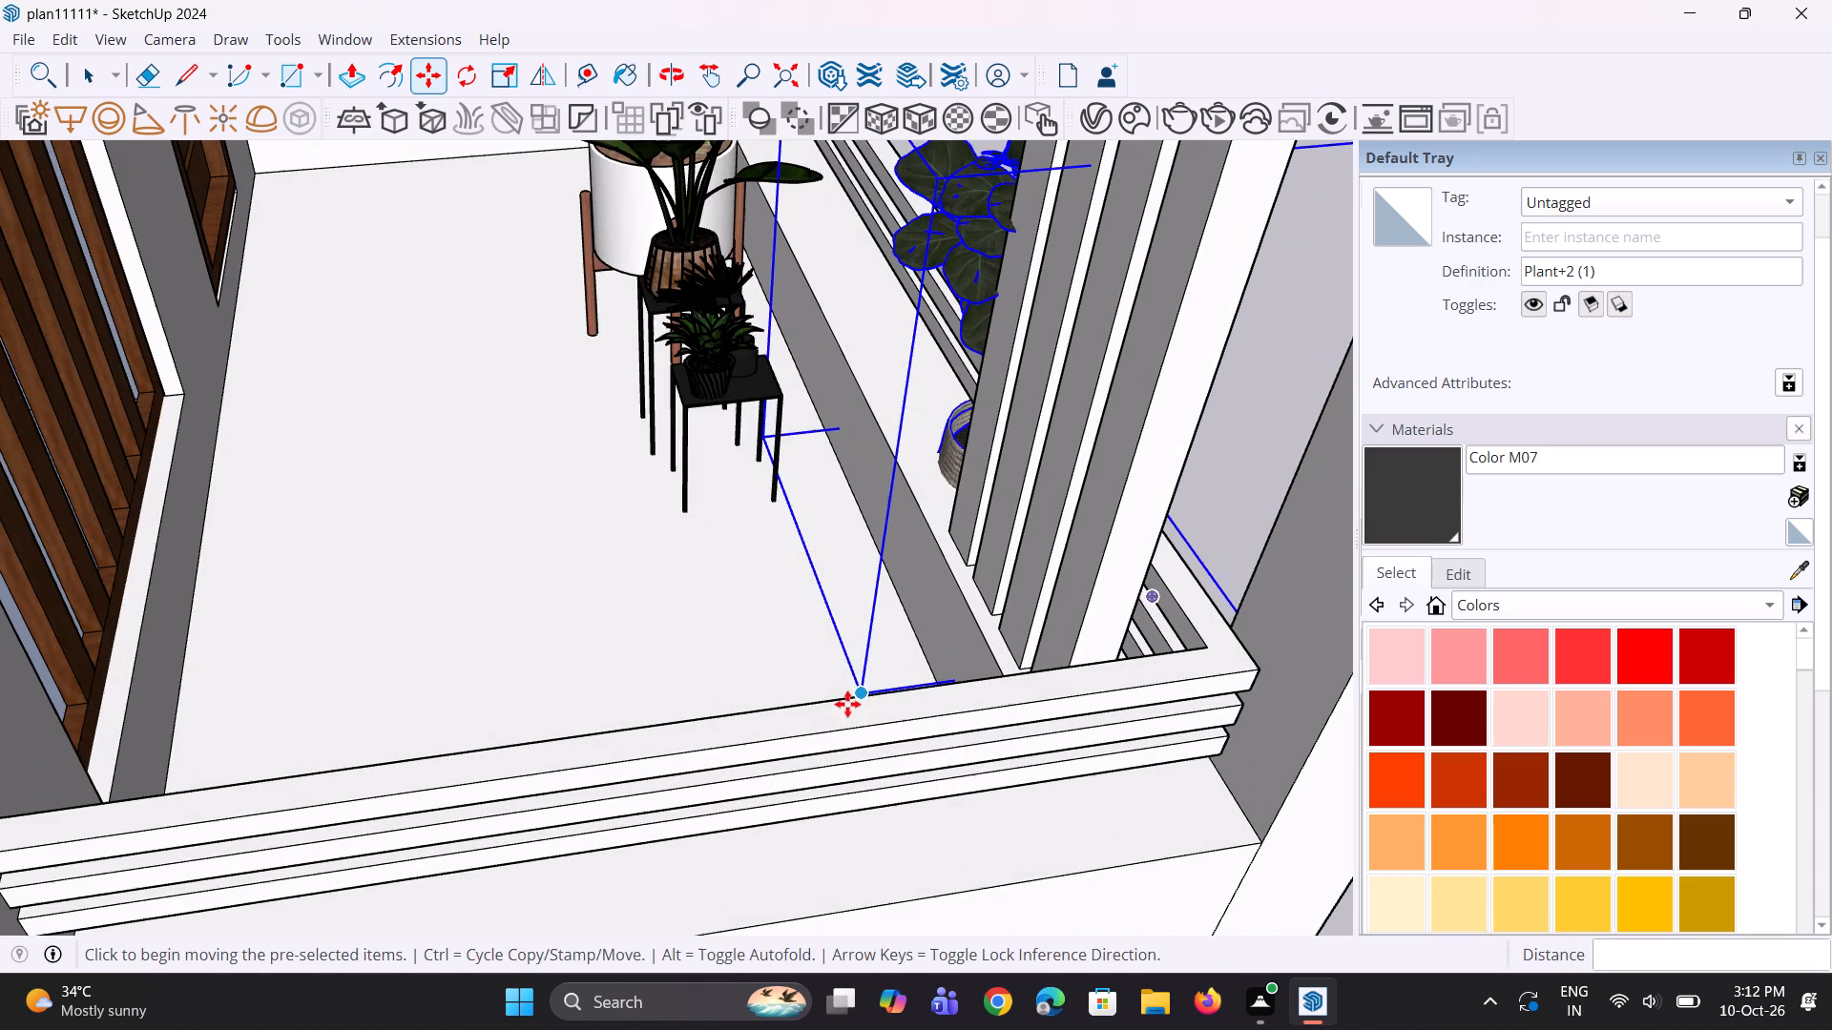
left_click(846, 699)
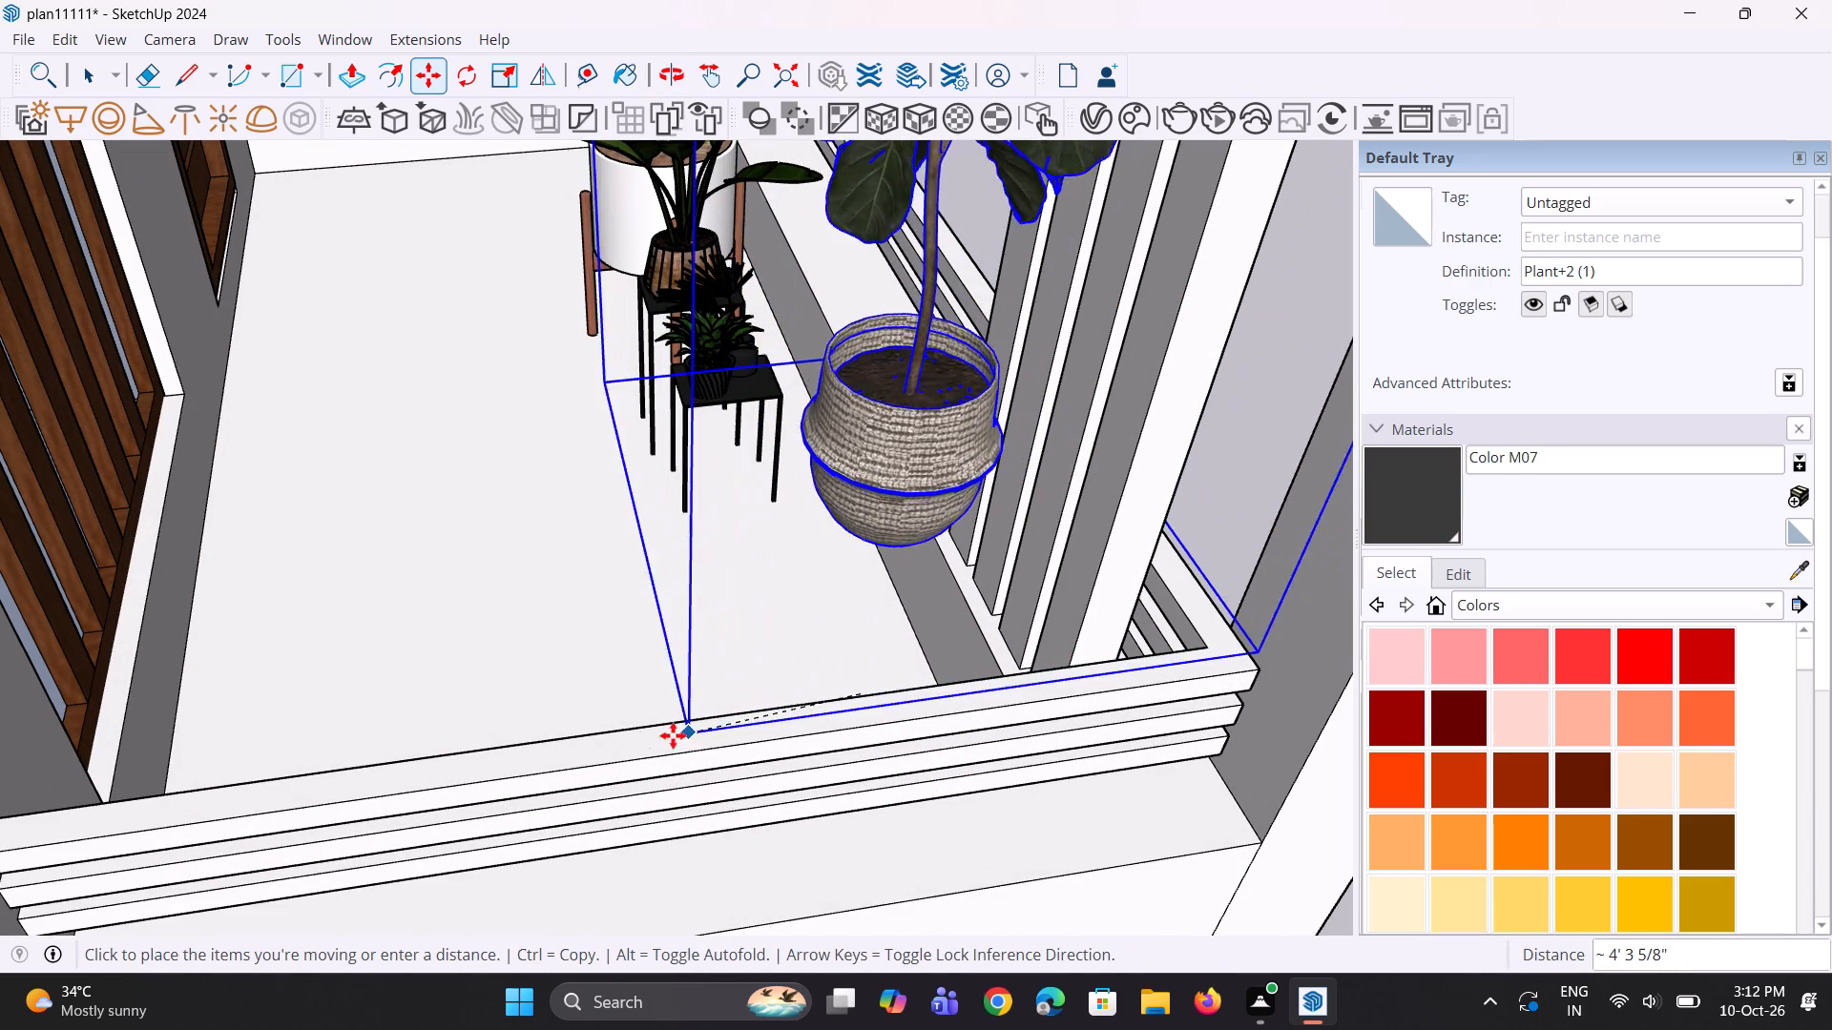
left_click(630, 734)
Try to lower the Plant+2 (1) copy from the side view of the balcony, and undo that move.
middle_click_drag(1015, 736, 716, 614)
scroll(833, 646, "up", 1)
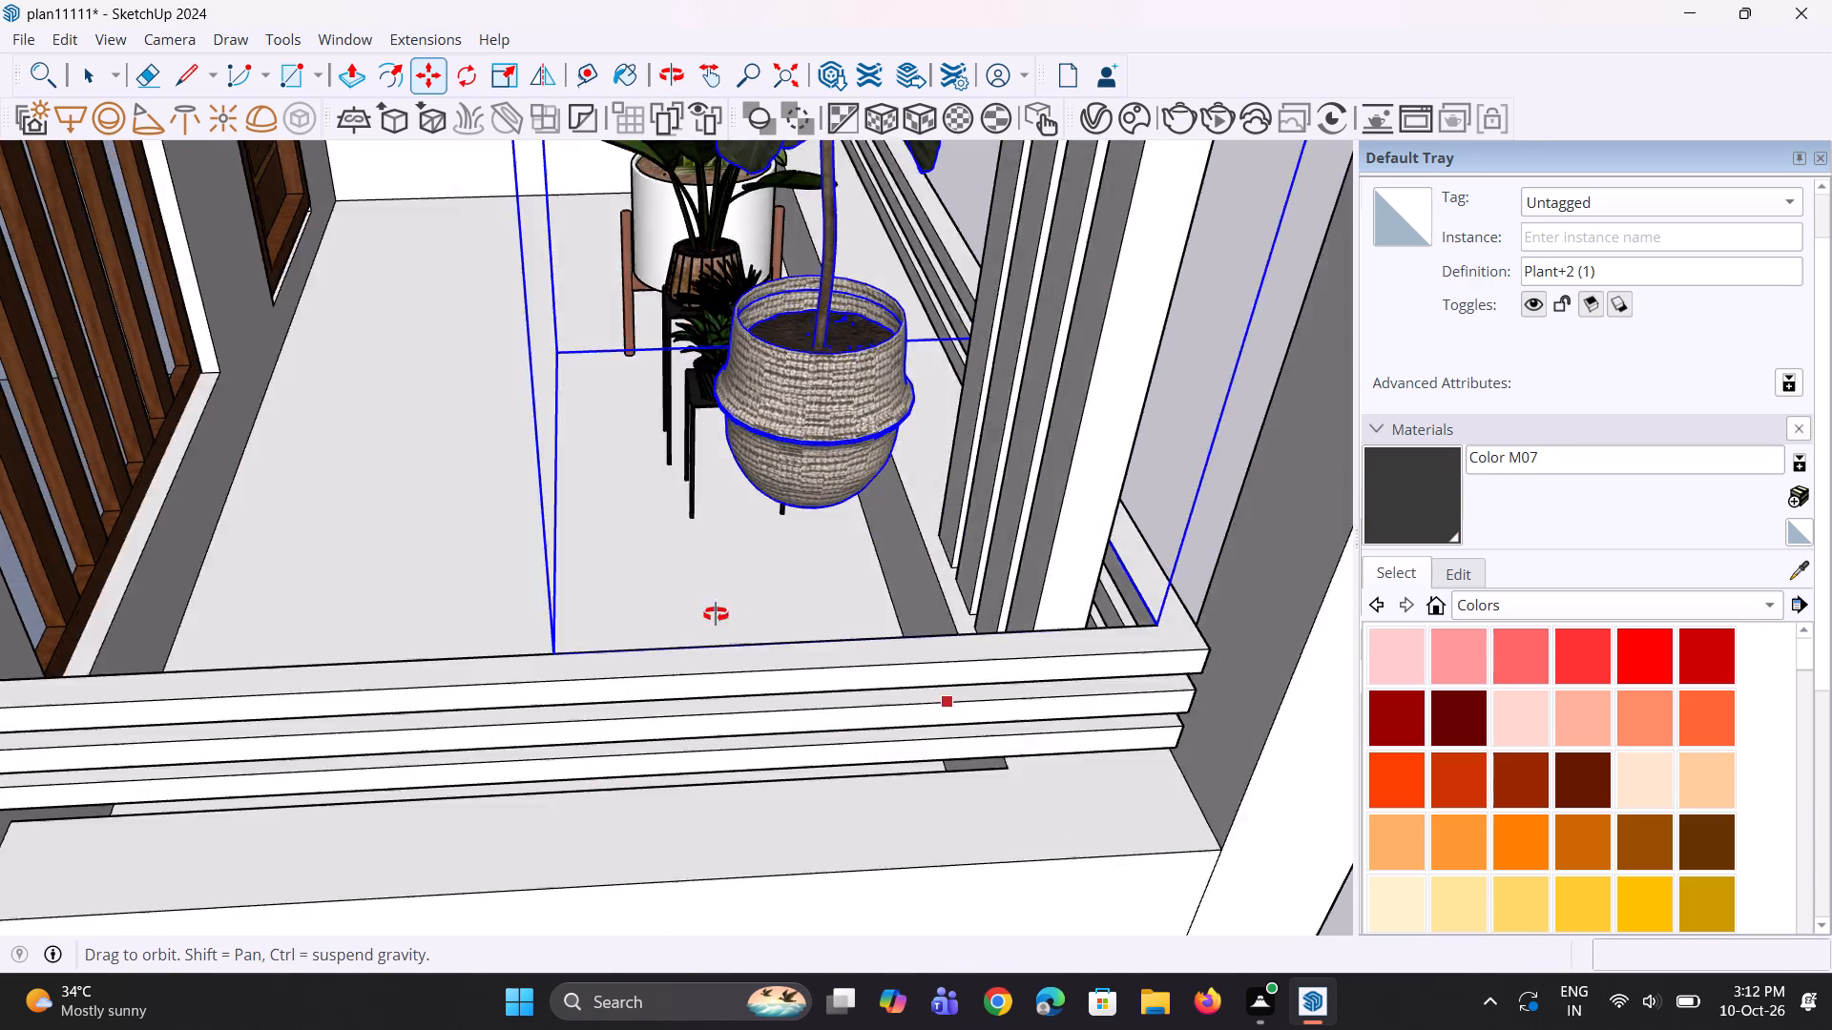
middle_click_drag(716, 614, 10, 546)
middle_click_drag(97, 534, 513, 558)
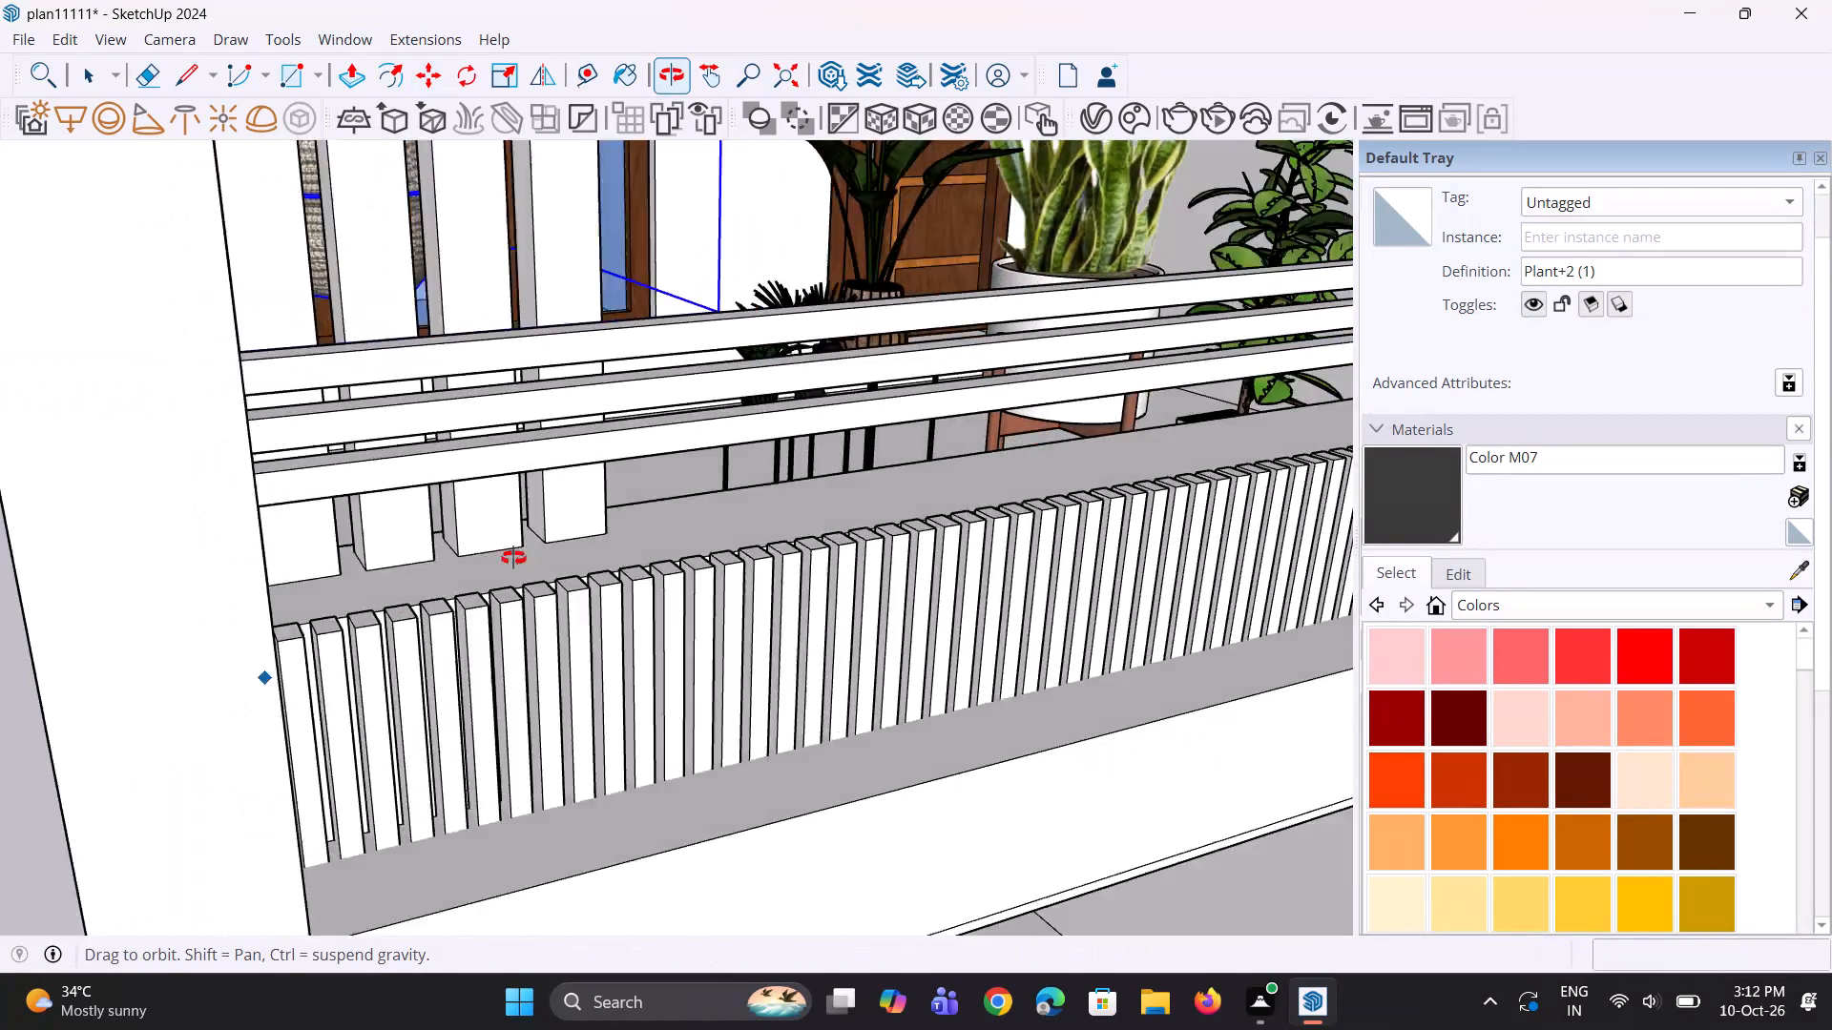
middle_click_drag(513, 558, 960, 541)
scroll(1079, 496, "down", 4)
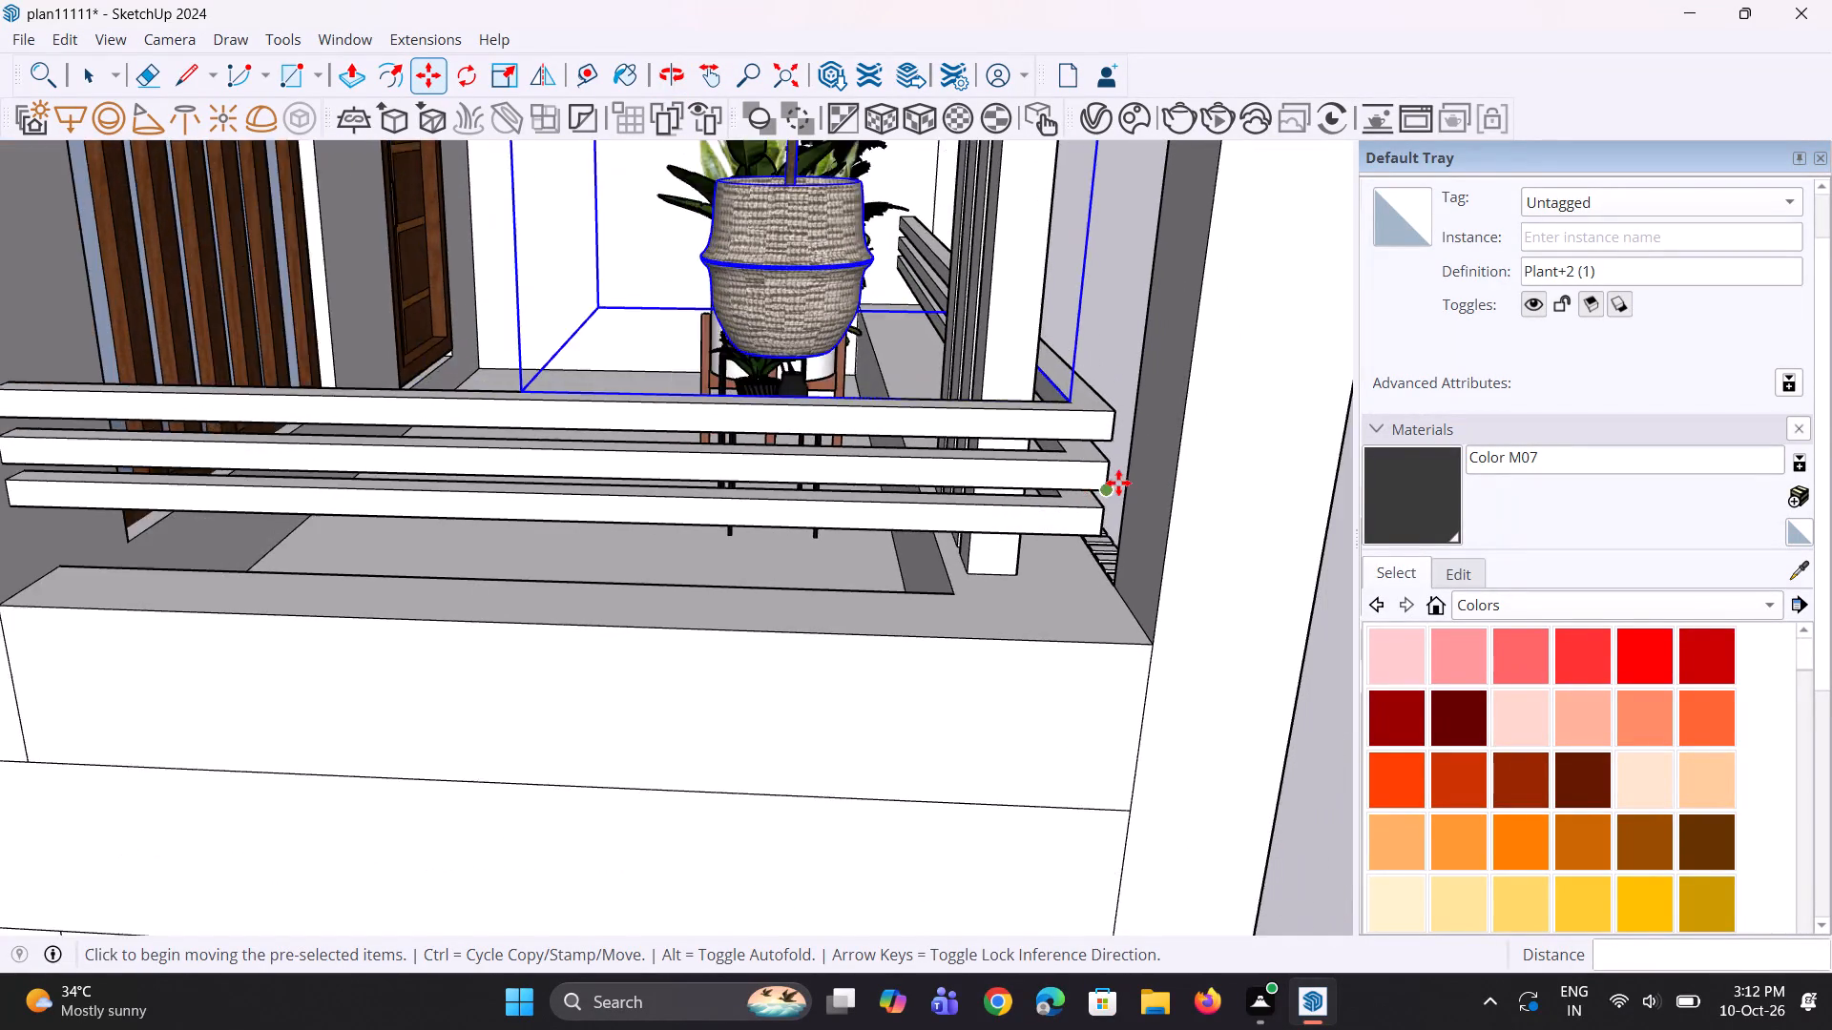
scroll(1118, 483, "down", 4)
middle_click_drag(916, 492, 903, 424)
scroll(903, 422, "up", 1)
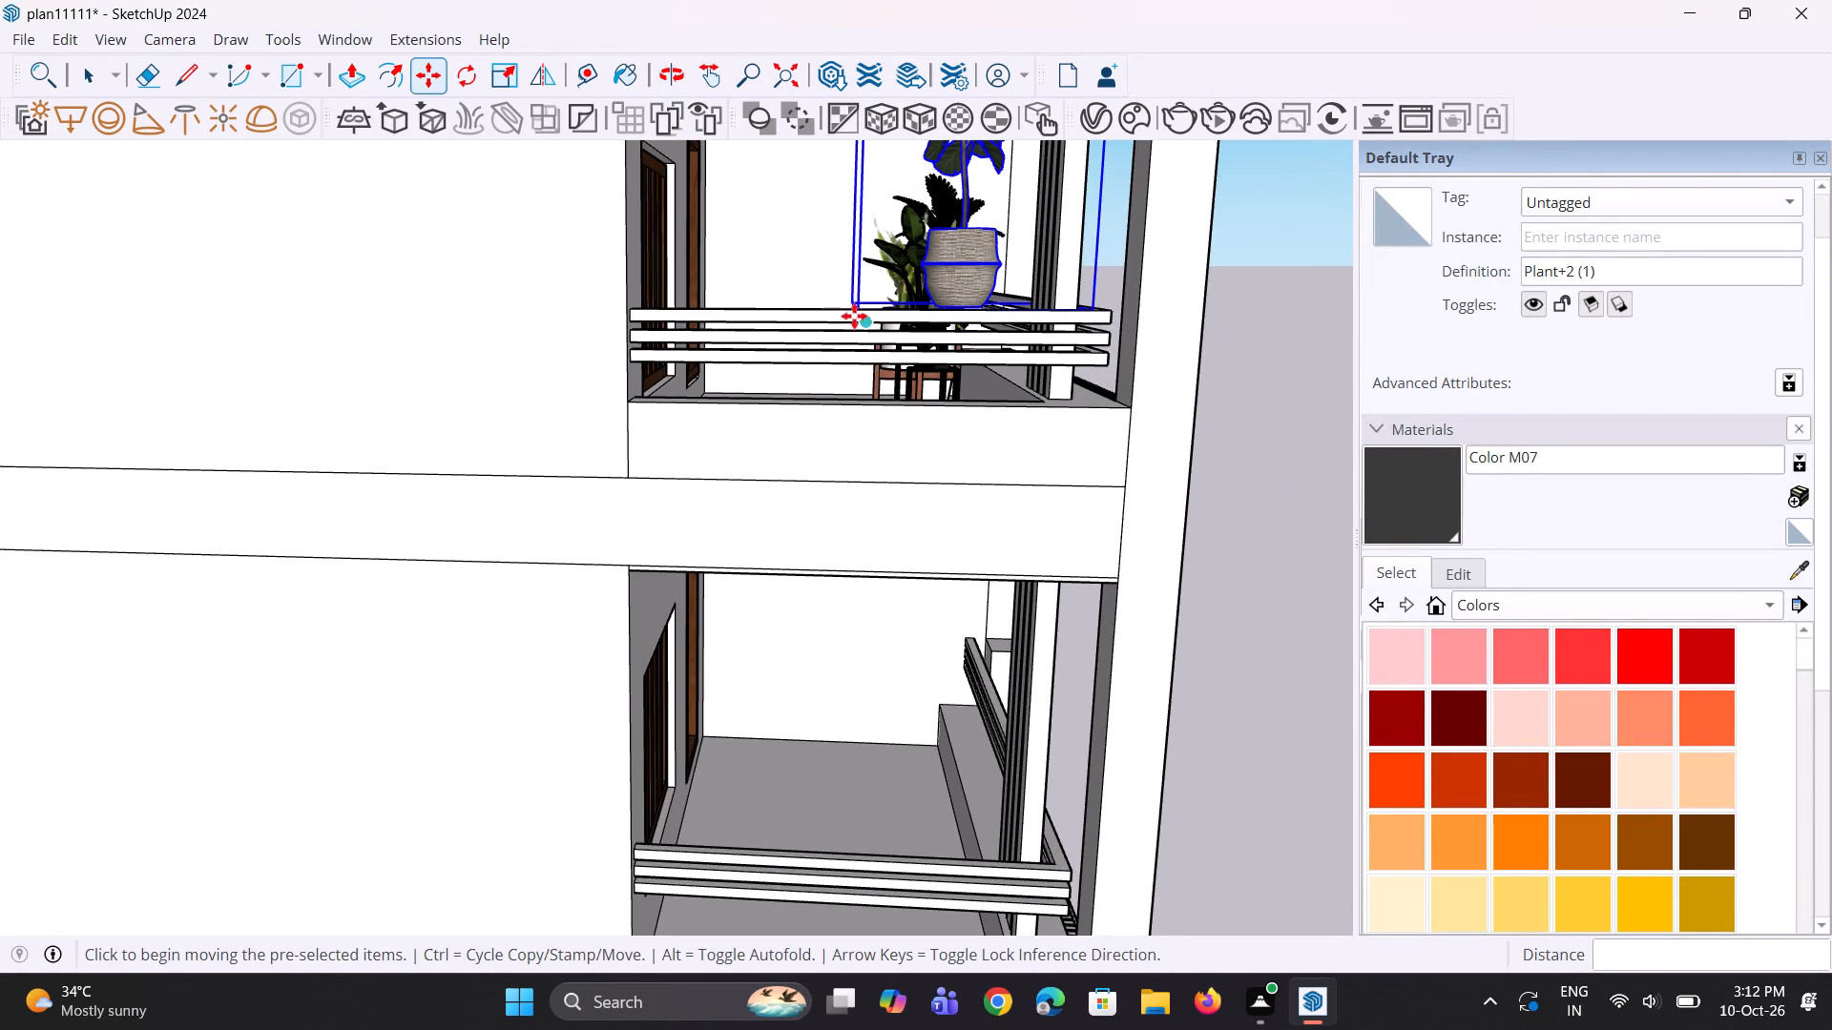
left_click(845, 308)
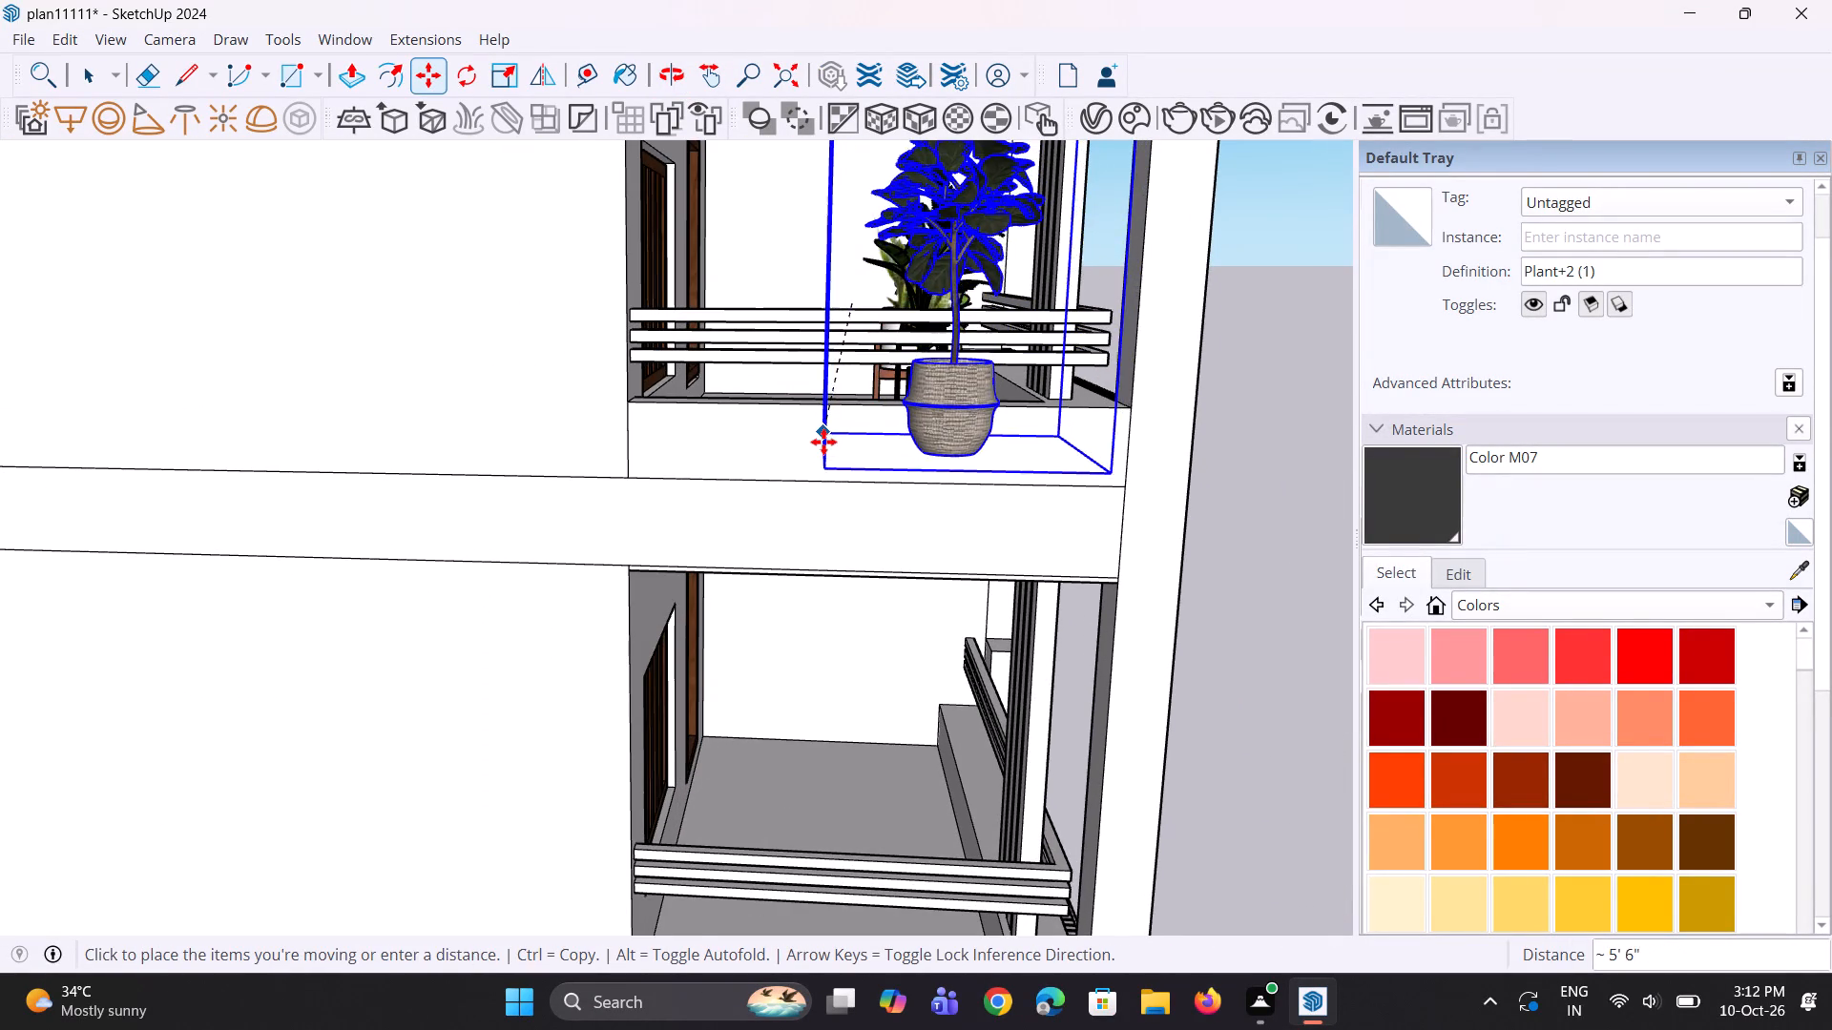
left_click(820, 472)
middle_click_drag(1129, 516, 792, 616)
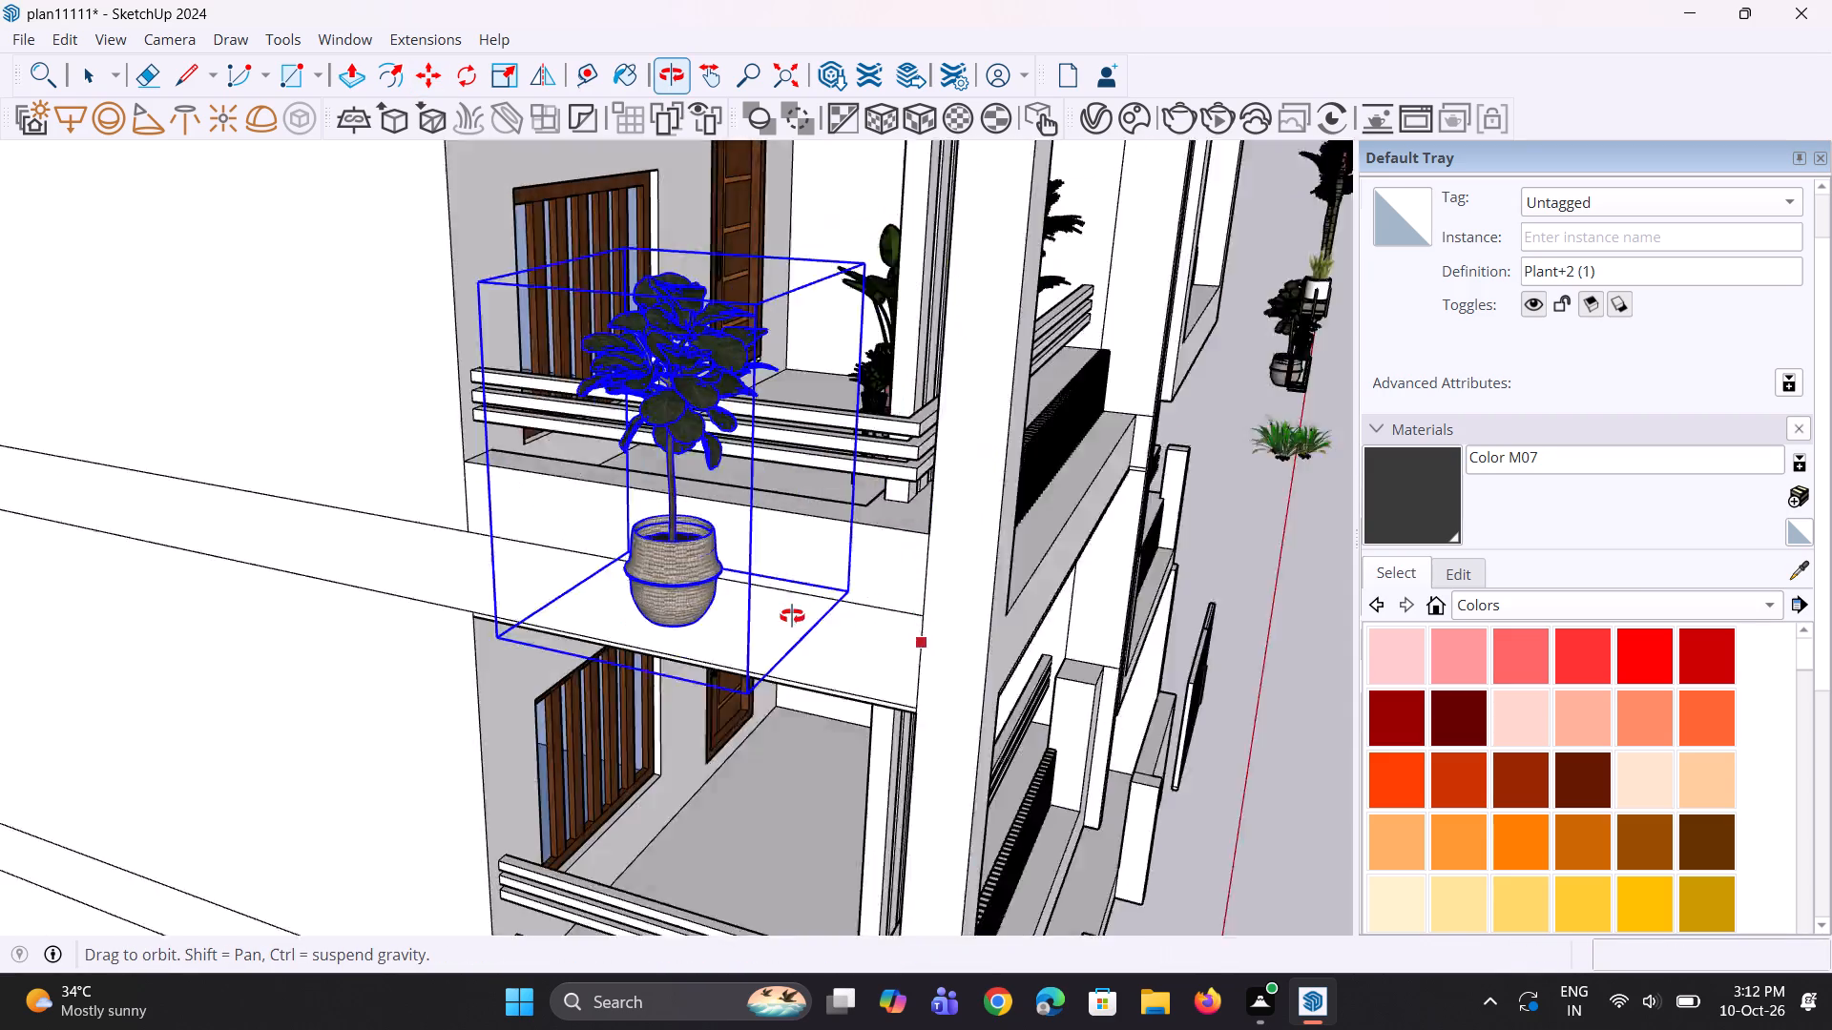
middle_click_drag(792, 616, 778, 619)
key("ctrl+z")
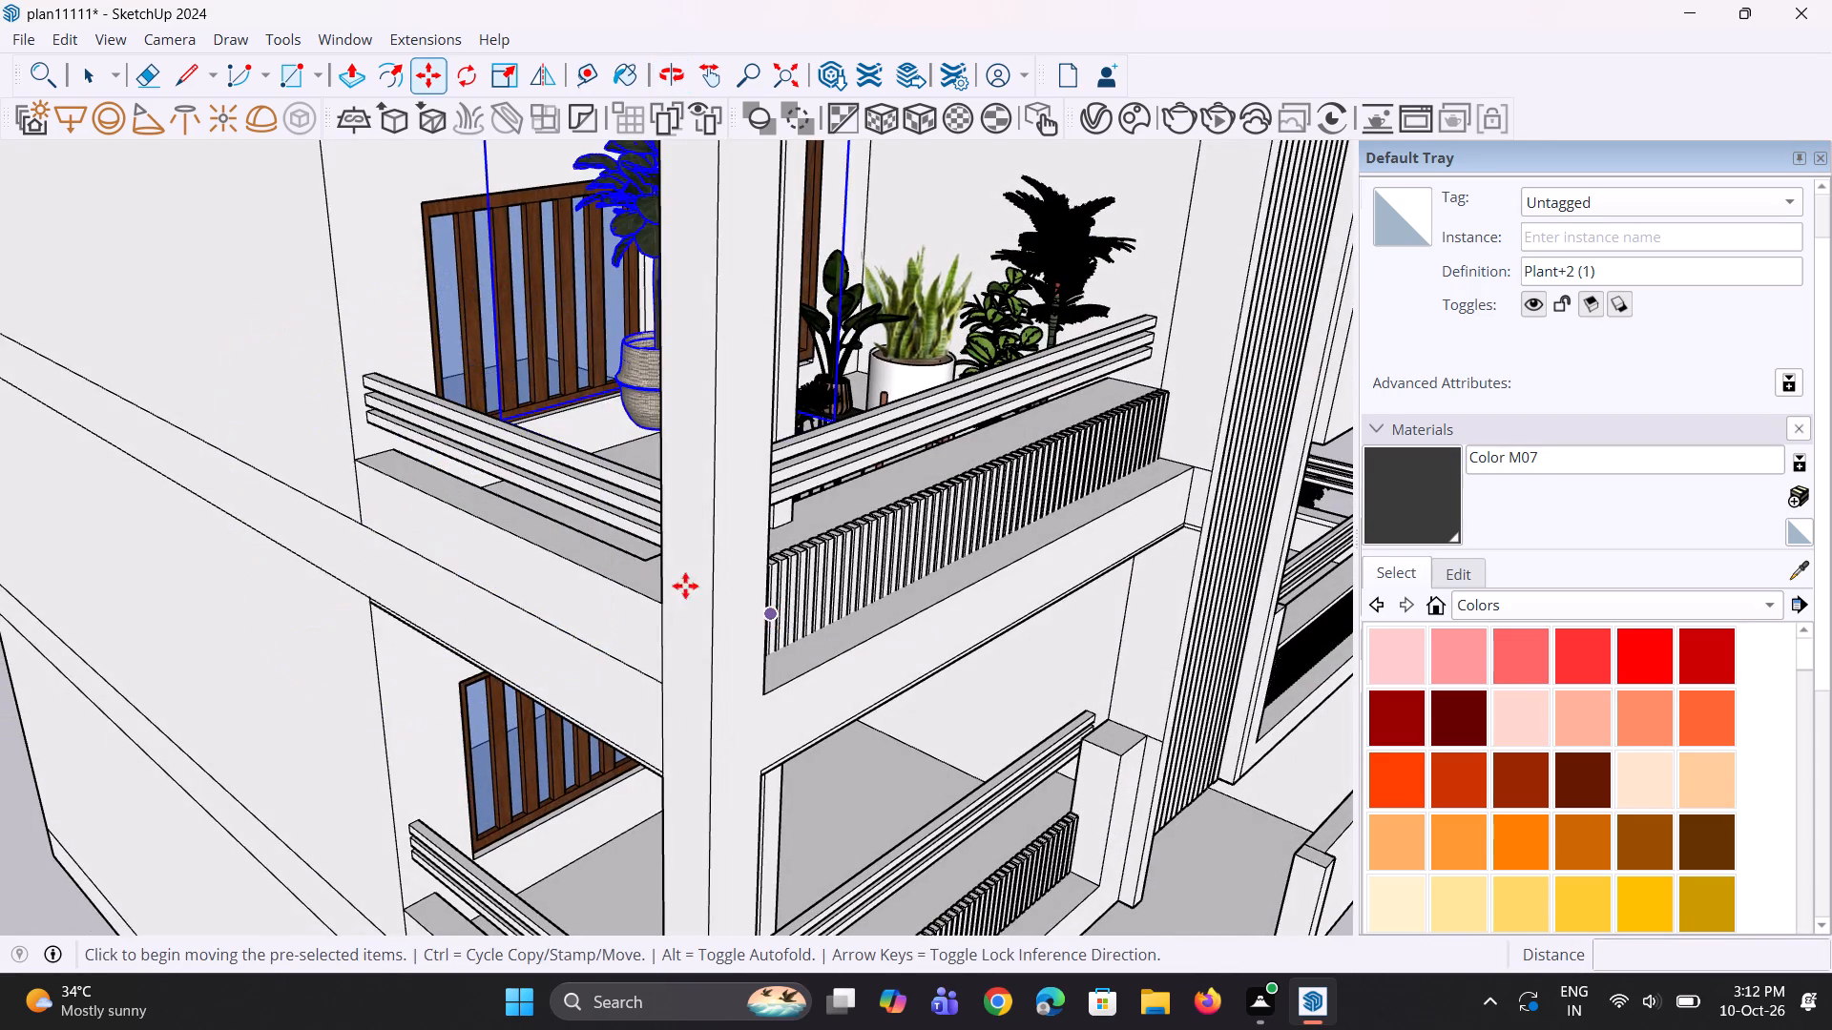
Move the Plant+2 (1) copy about 5' 5/8" down to the balcony floor, beside the black plant stands.
middle_click_drag(684, 585, 1247, 695)
scroll(913, 402, "up", 8)
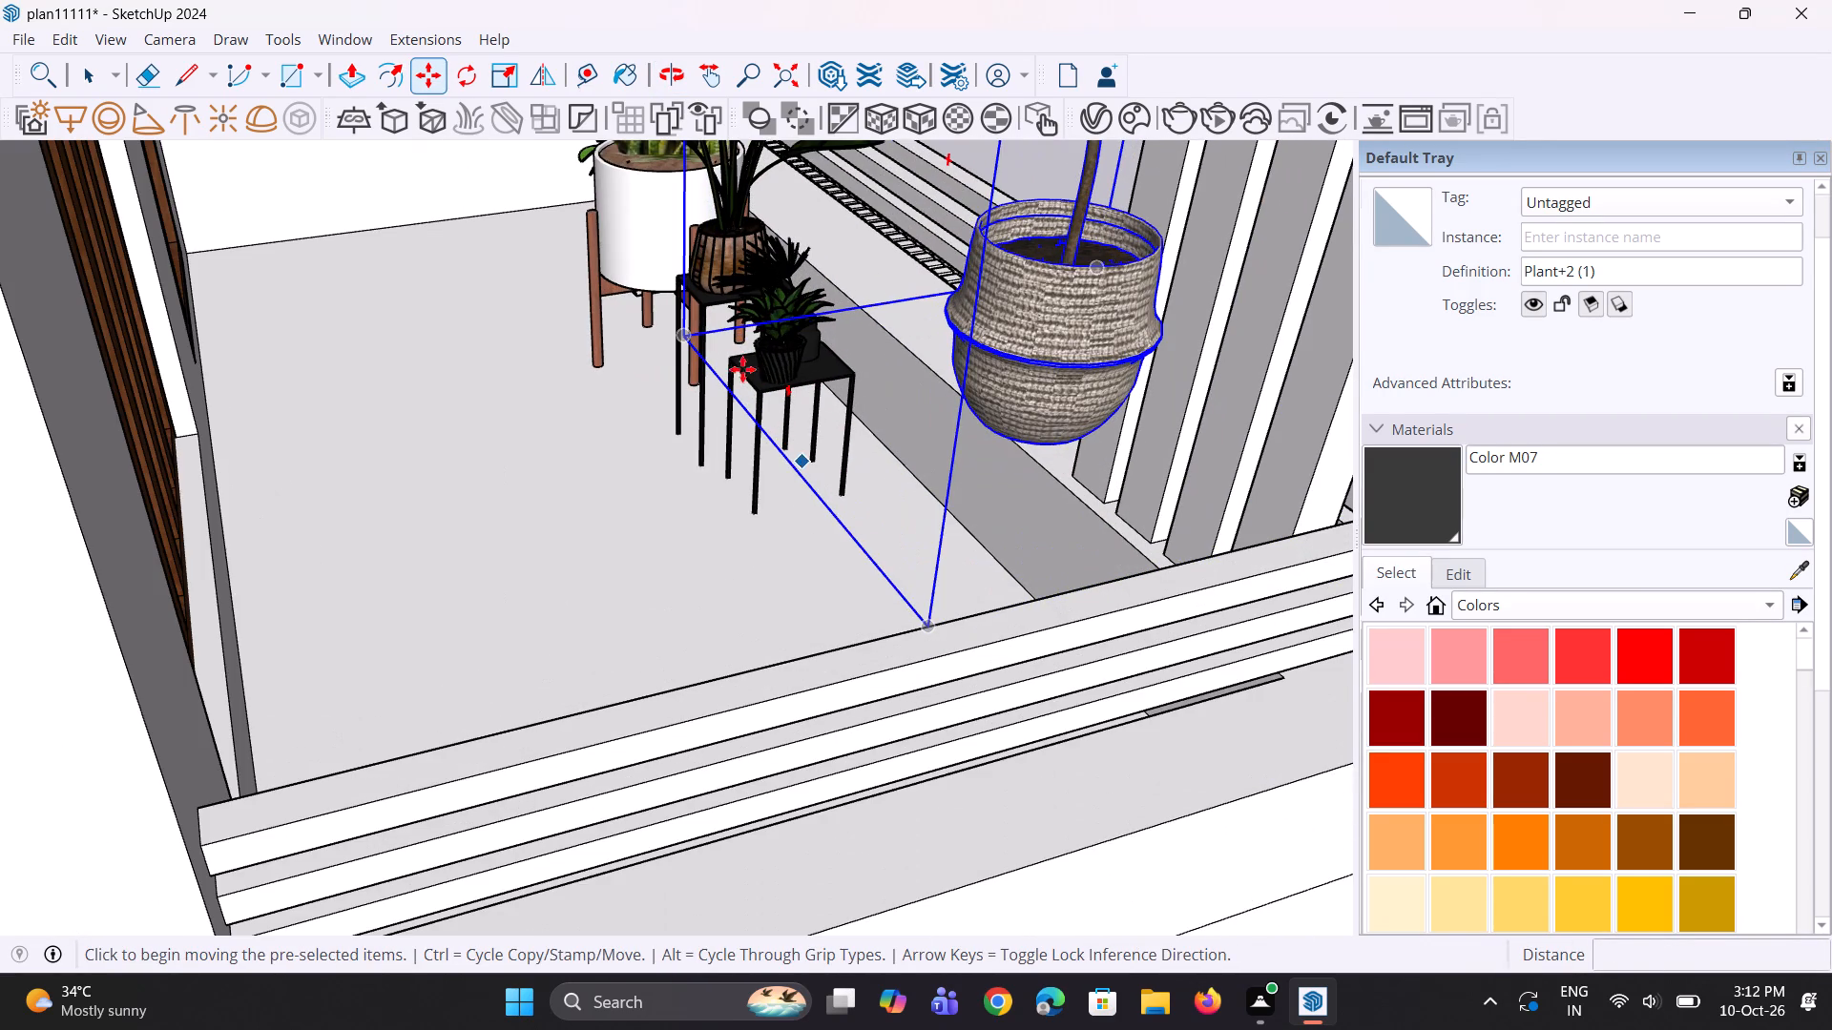
left_click(682, 340)
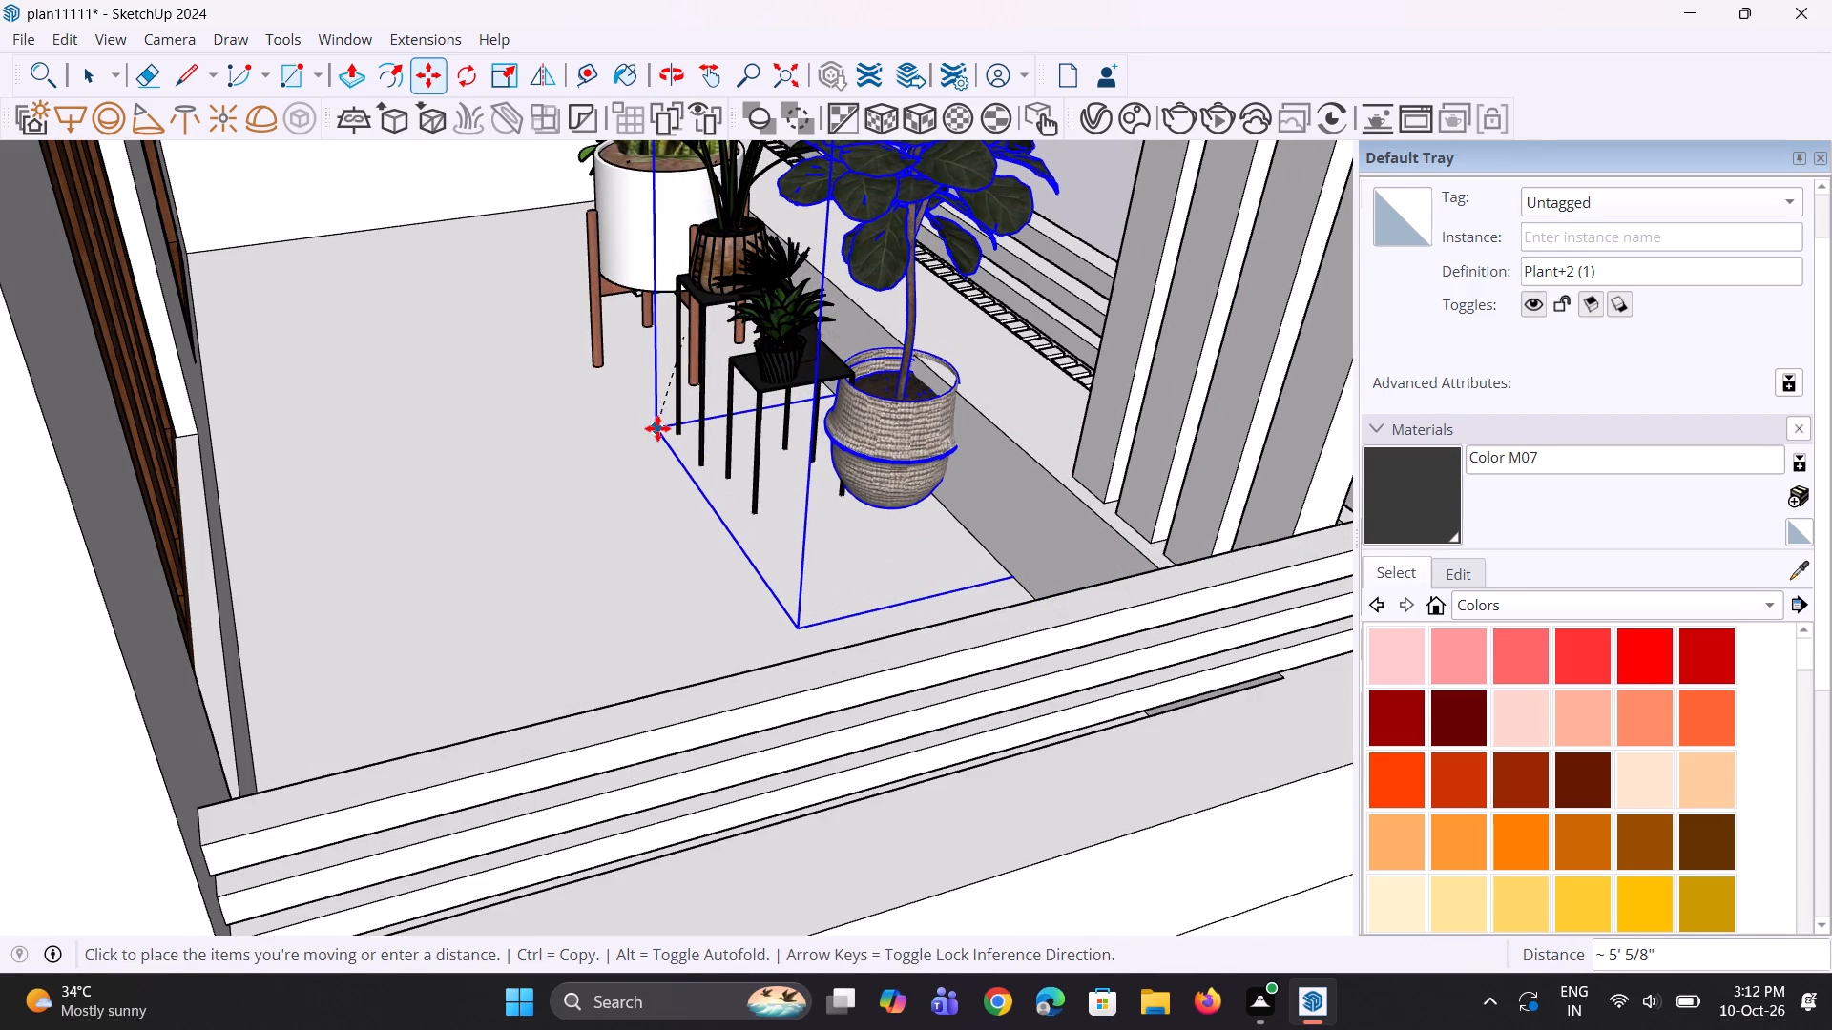
left_click(657, 428)
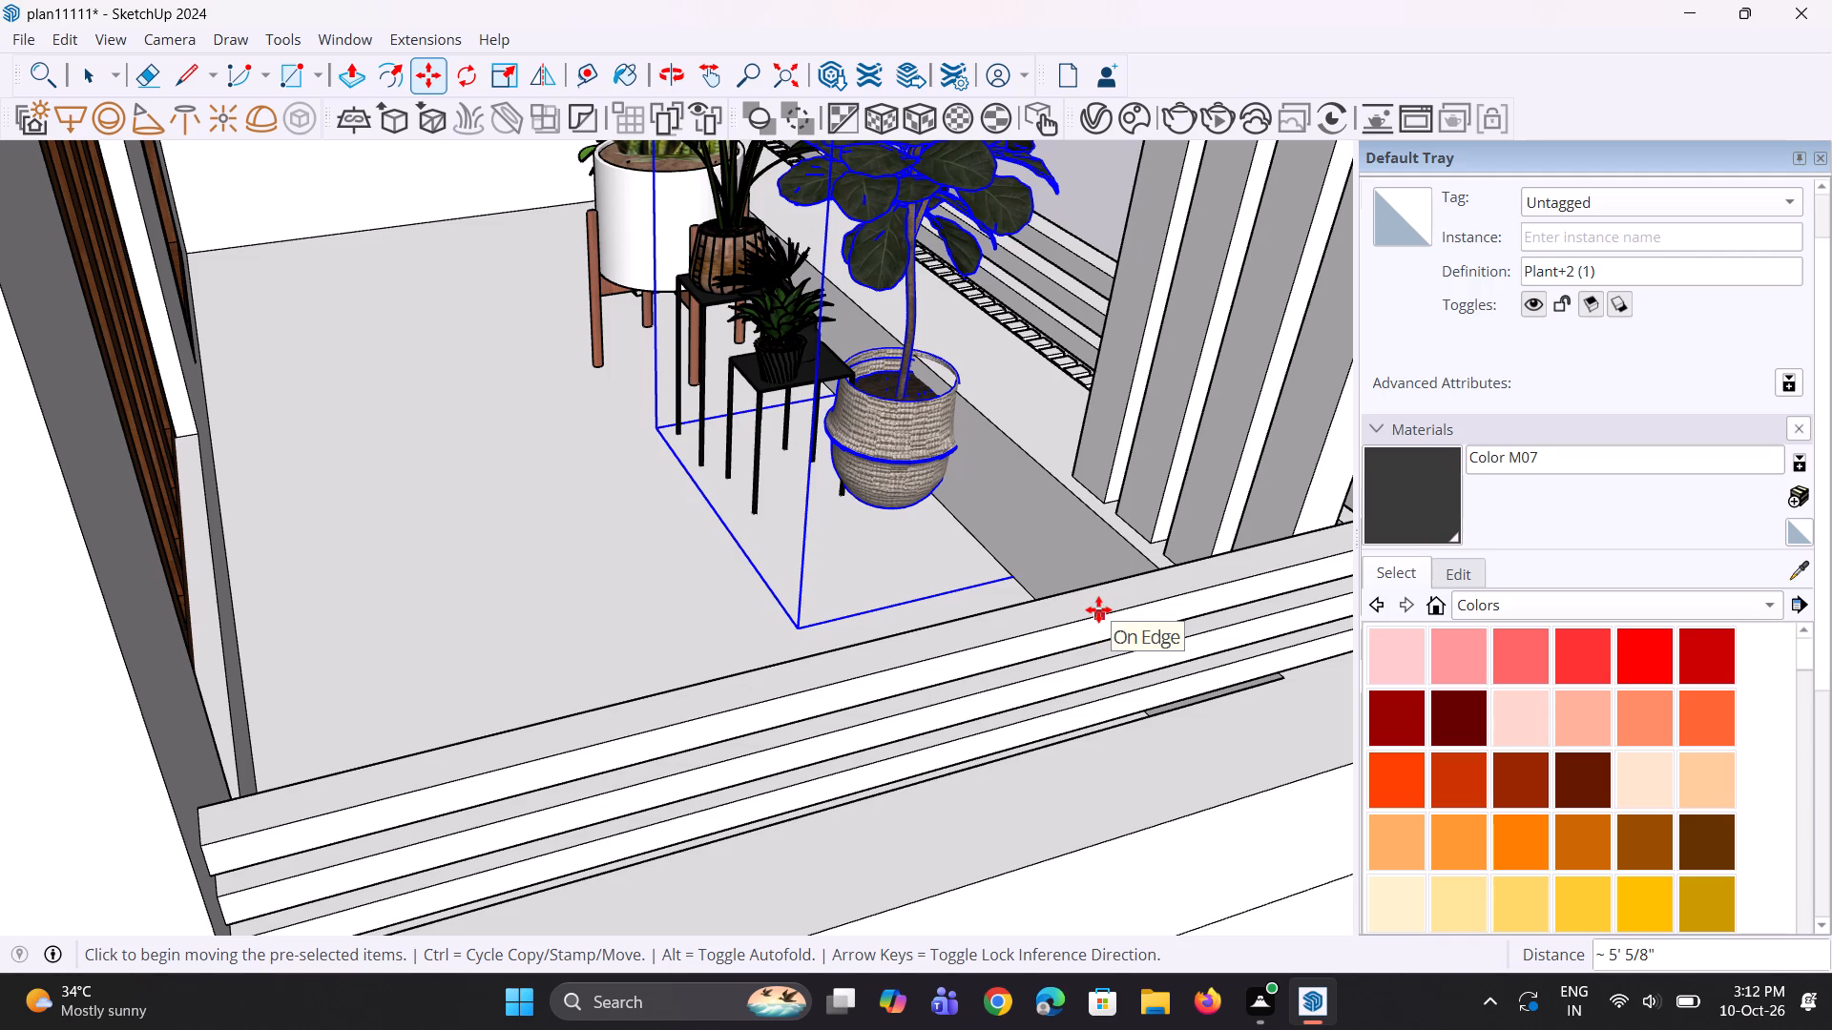
Shift the Plant+2 (1) copy about 8" across the balcony floor, away from the front railing.
scroll(1098, 609, "down", 3)
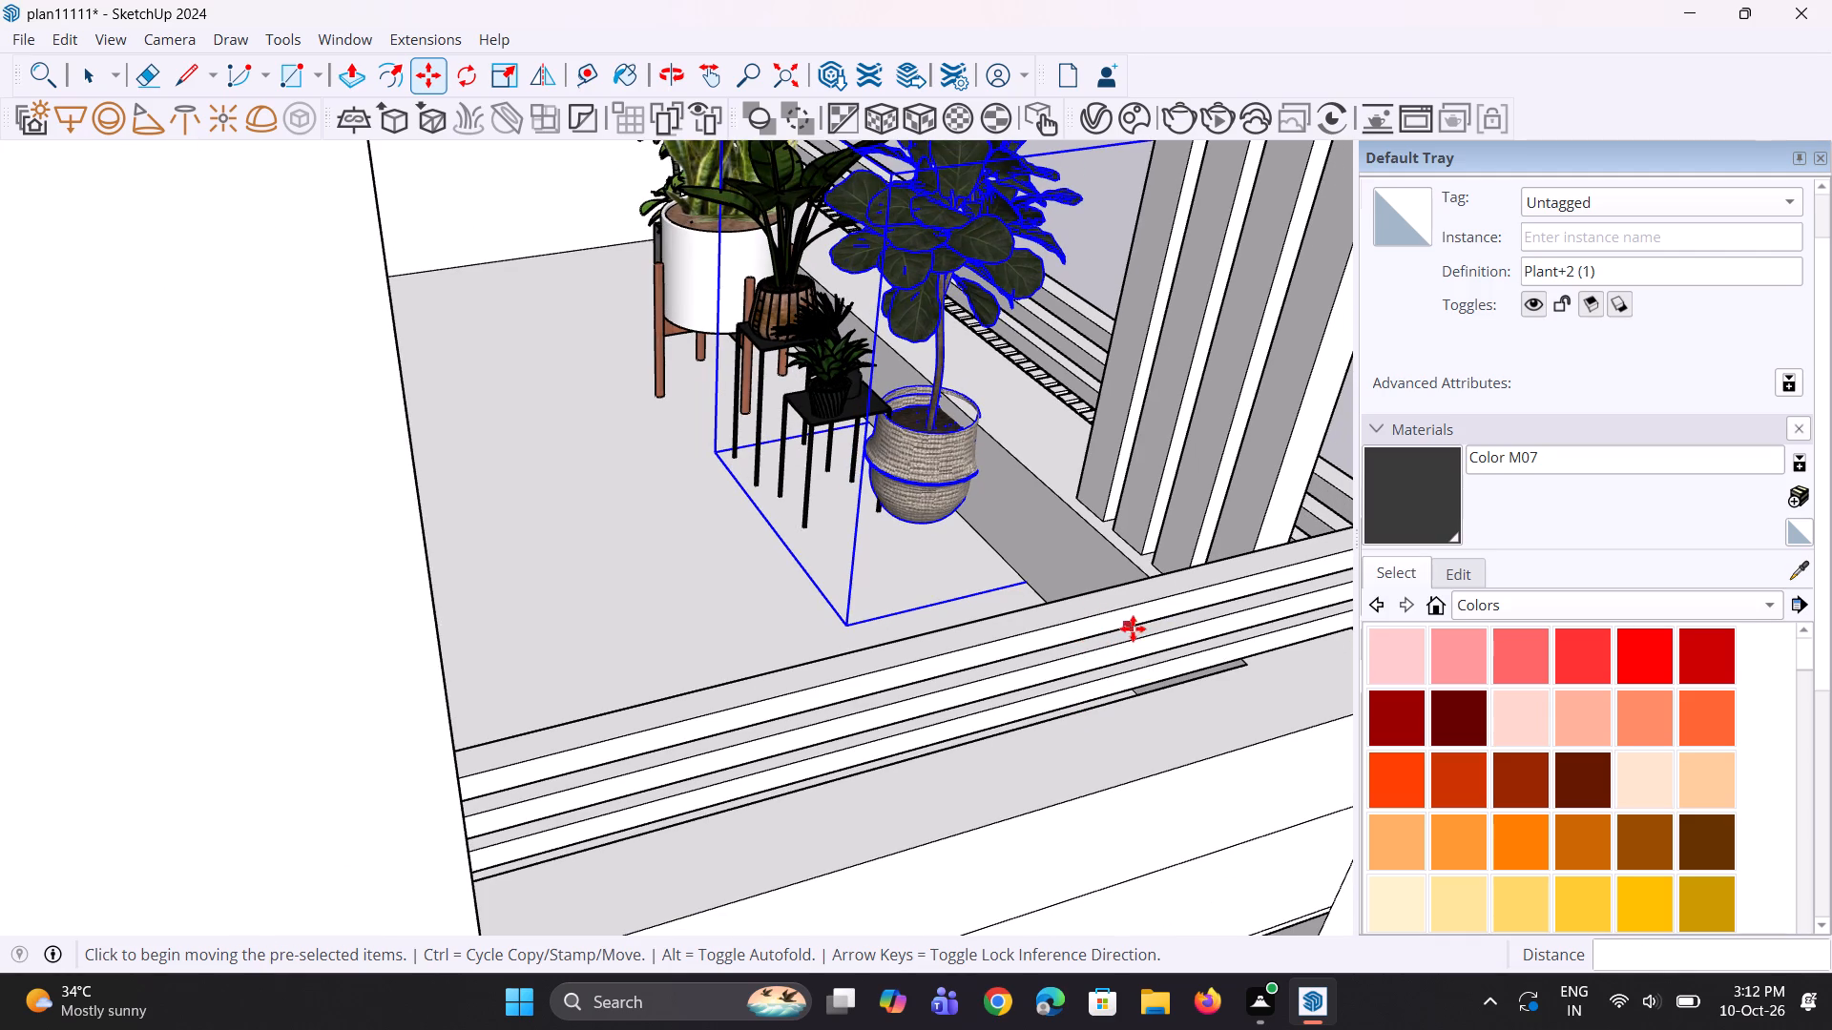
scroll(1136, 624, "down", 4)
middle_click_drag(1113, 645, 1119, 705)
scroll(976, 605, "up", 5)
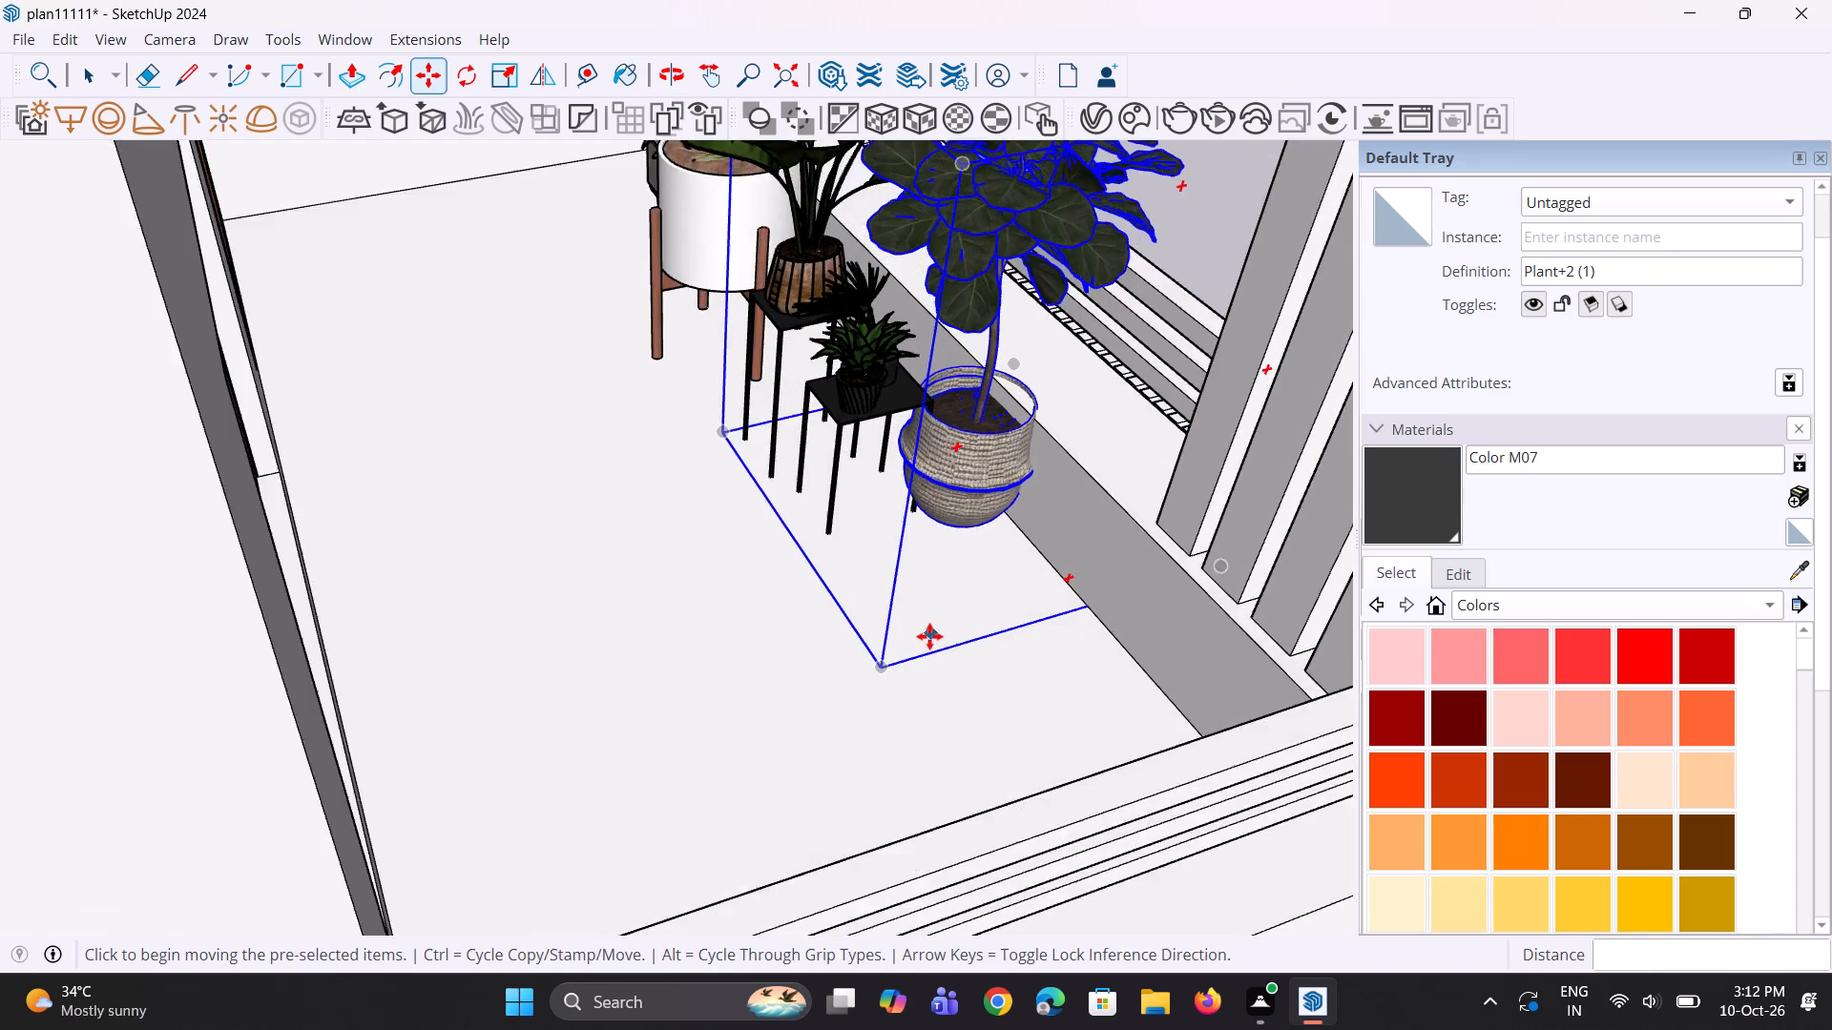
scroll(929, 636, "up", 3)
middle_click_drag(900, 673, 920, 632)
left_click(875, 626)
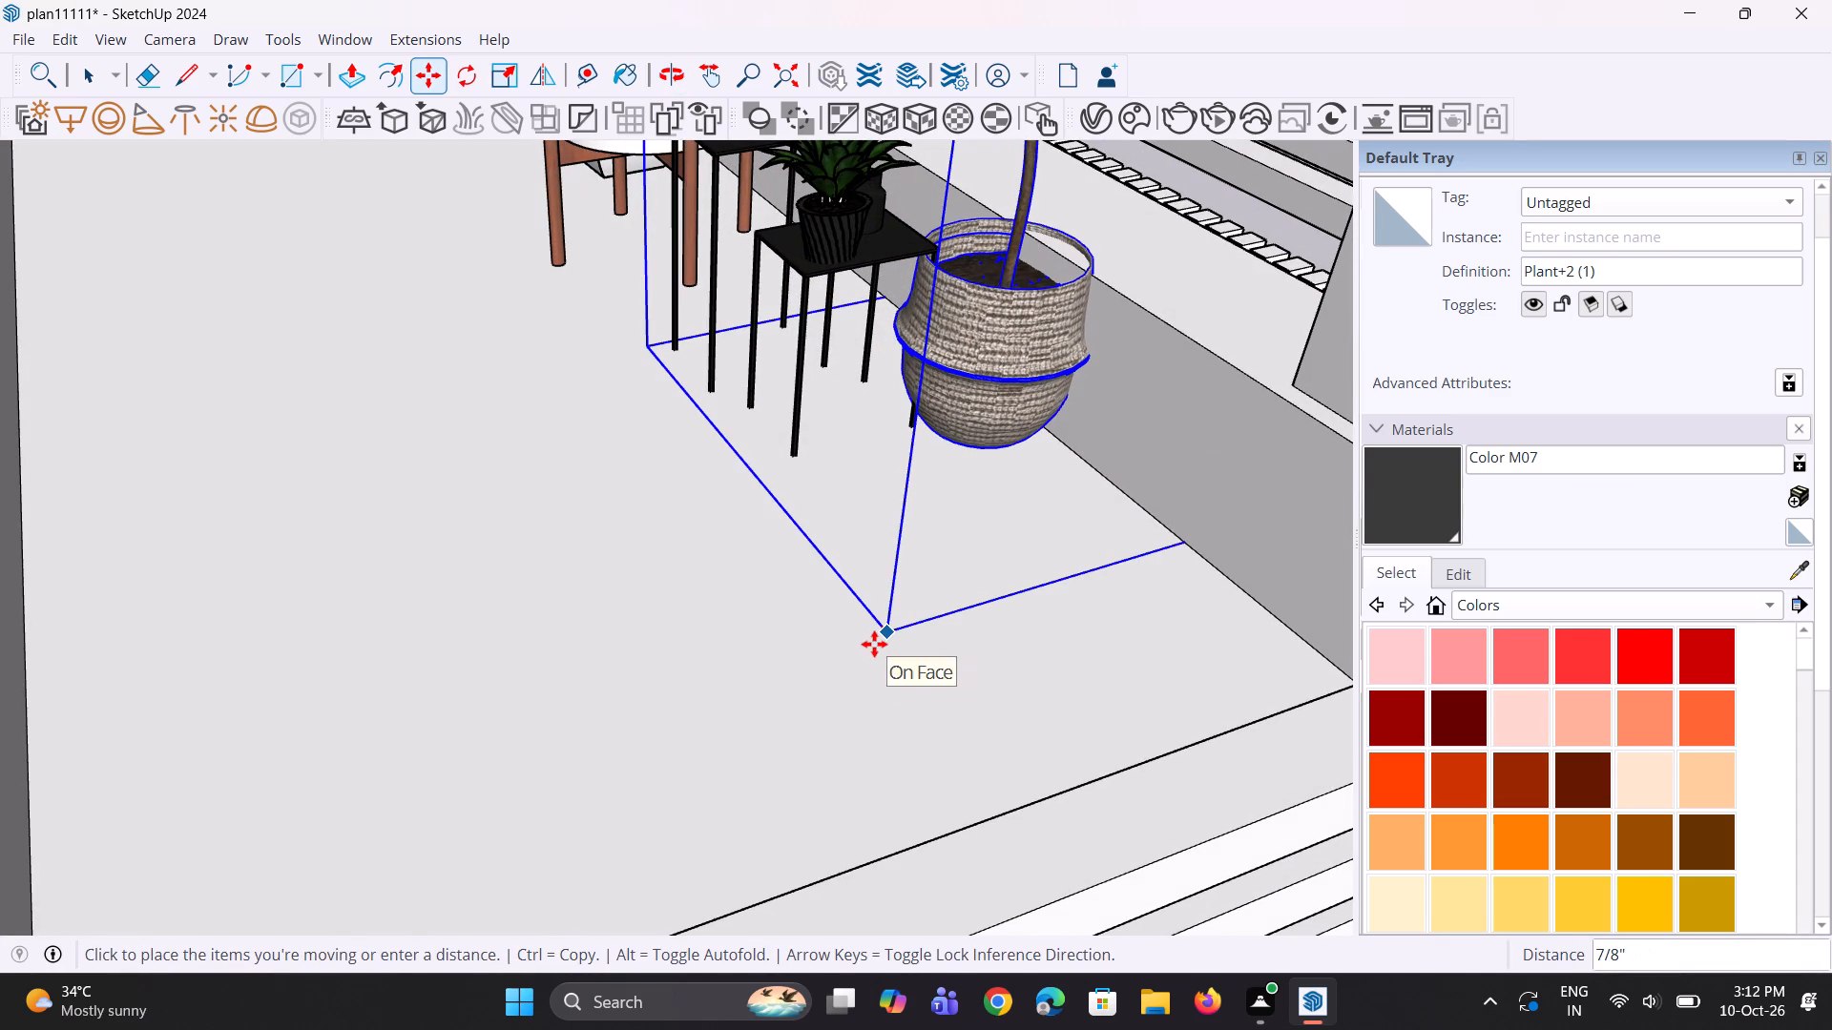
left_click(874, 644)
left_click(874, 644)
left_click(878, 636)
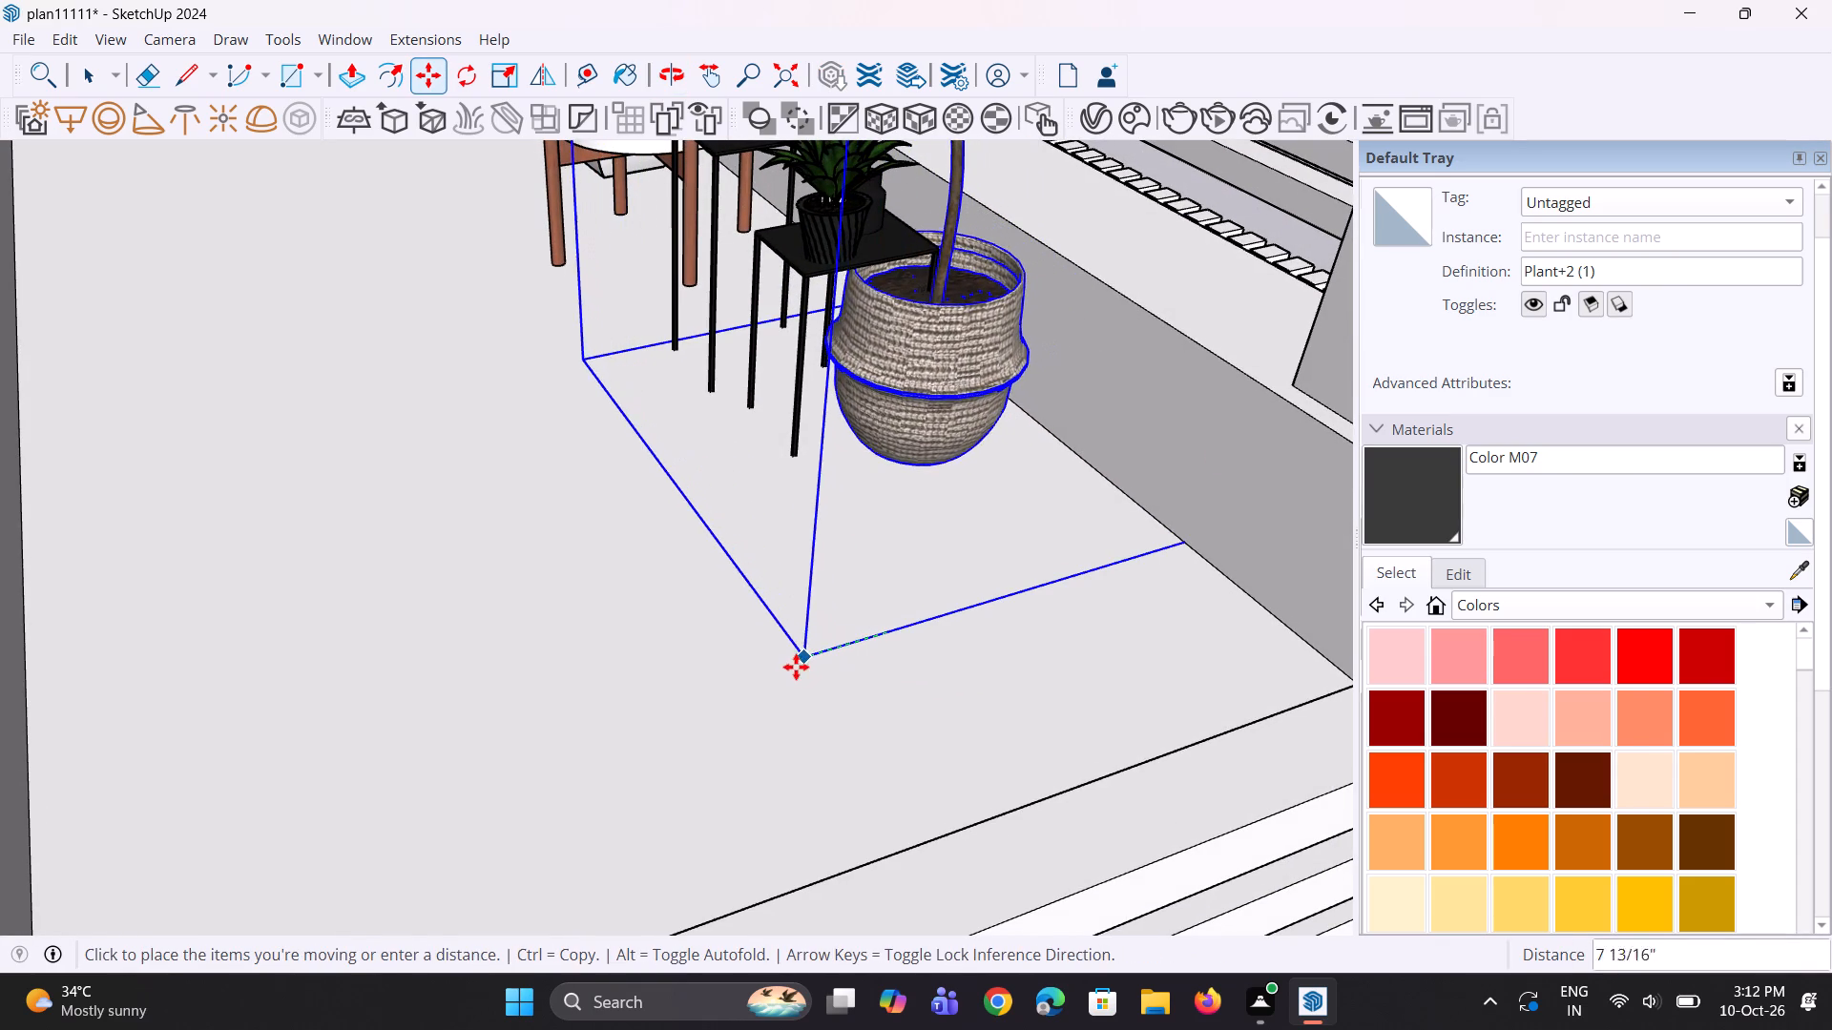
left_click(792, 667)
Move the Plant+2 (1) copy about 11" along the balcony floor toward the side railing, away from the black stands, and clear the selection.
middle_click_drag(860, 666, 992, 704)
middle_click_drag(984, 704, 882, 651)
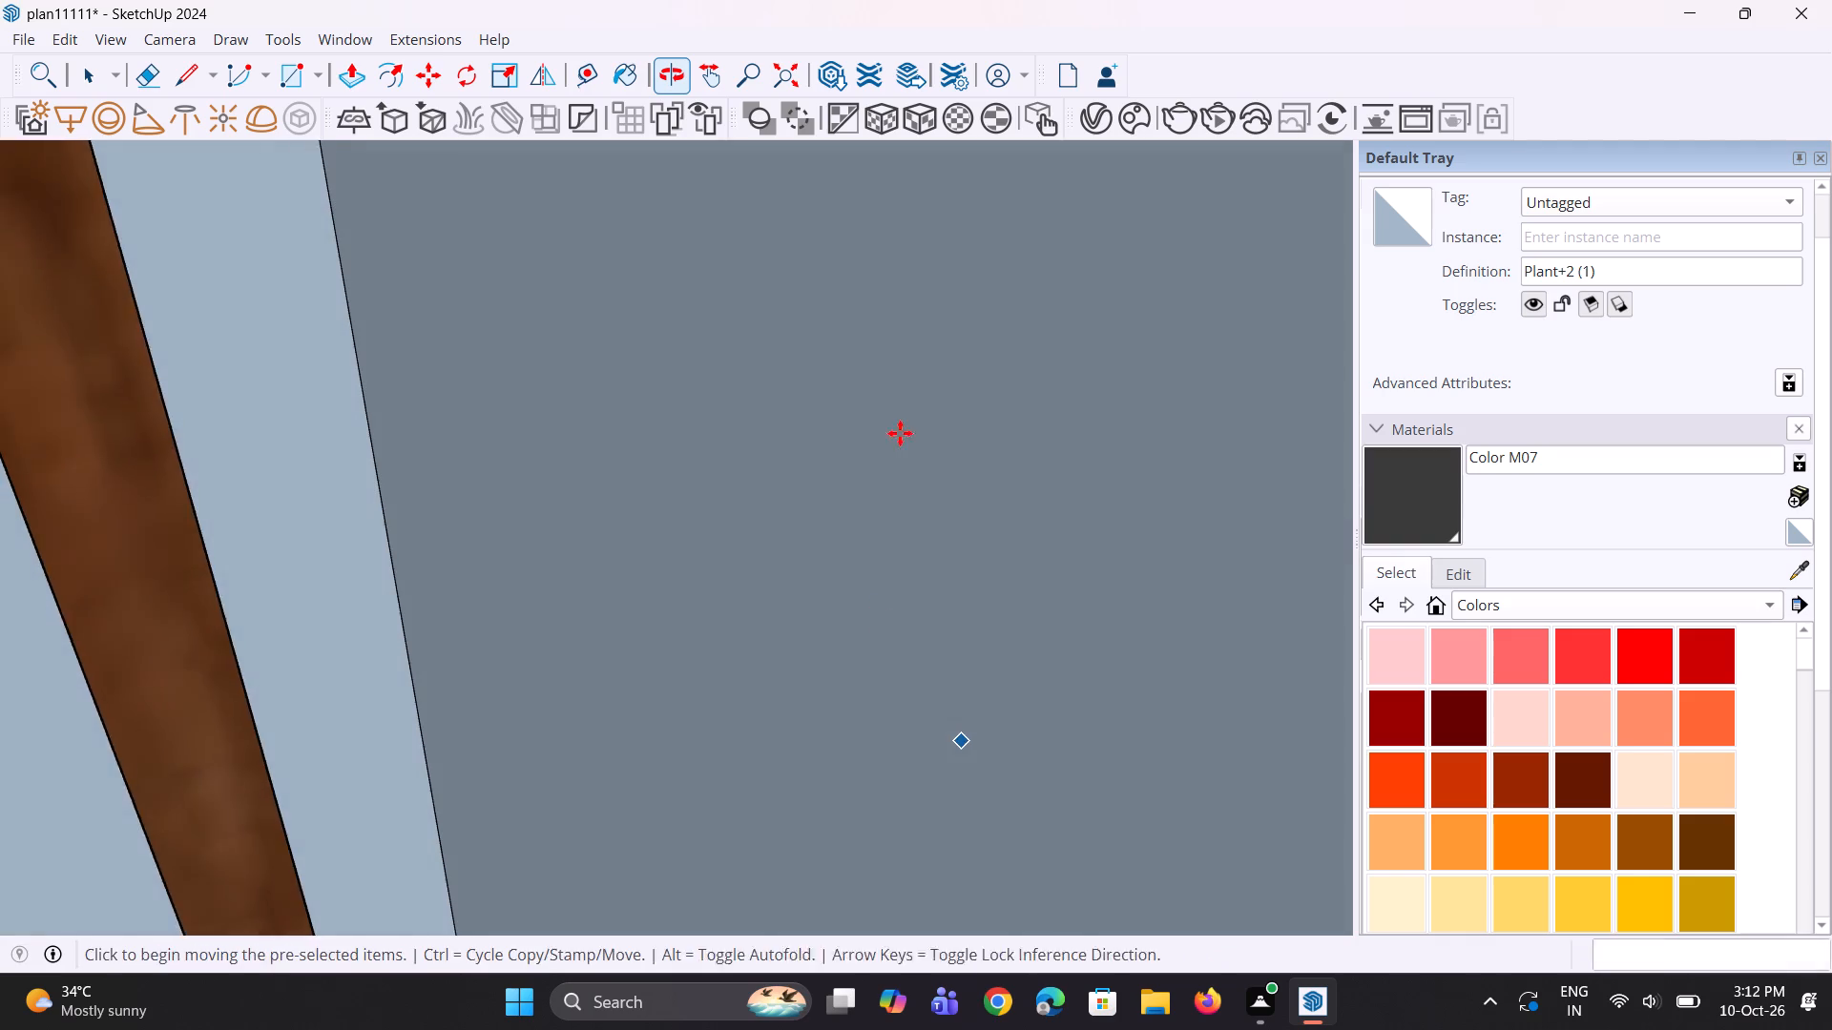
left_click(788, 82)
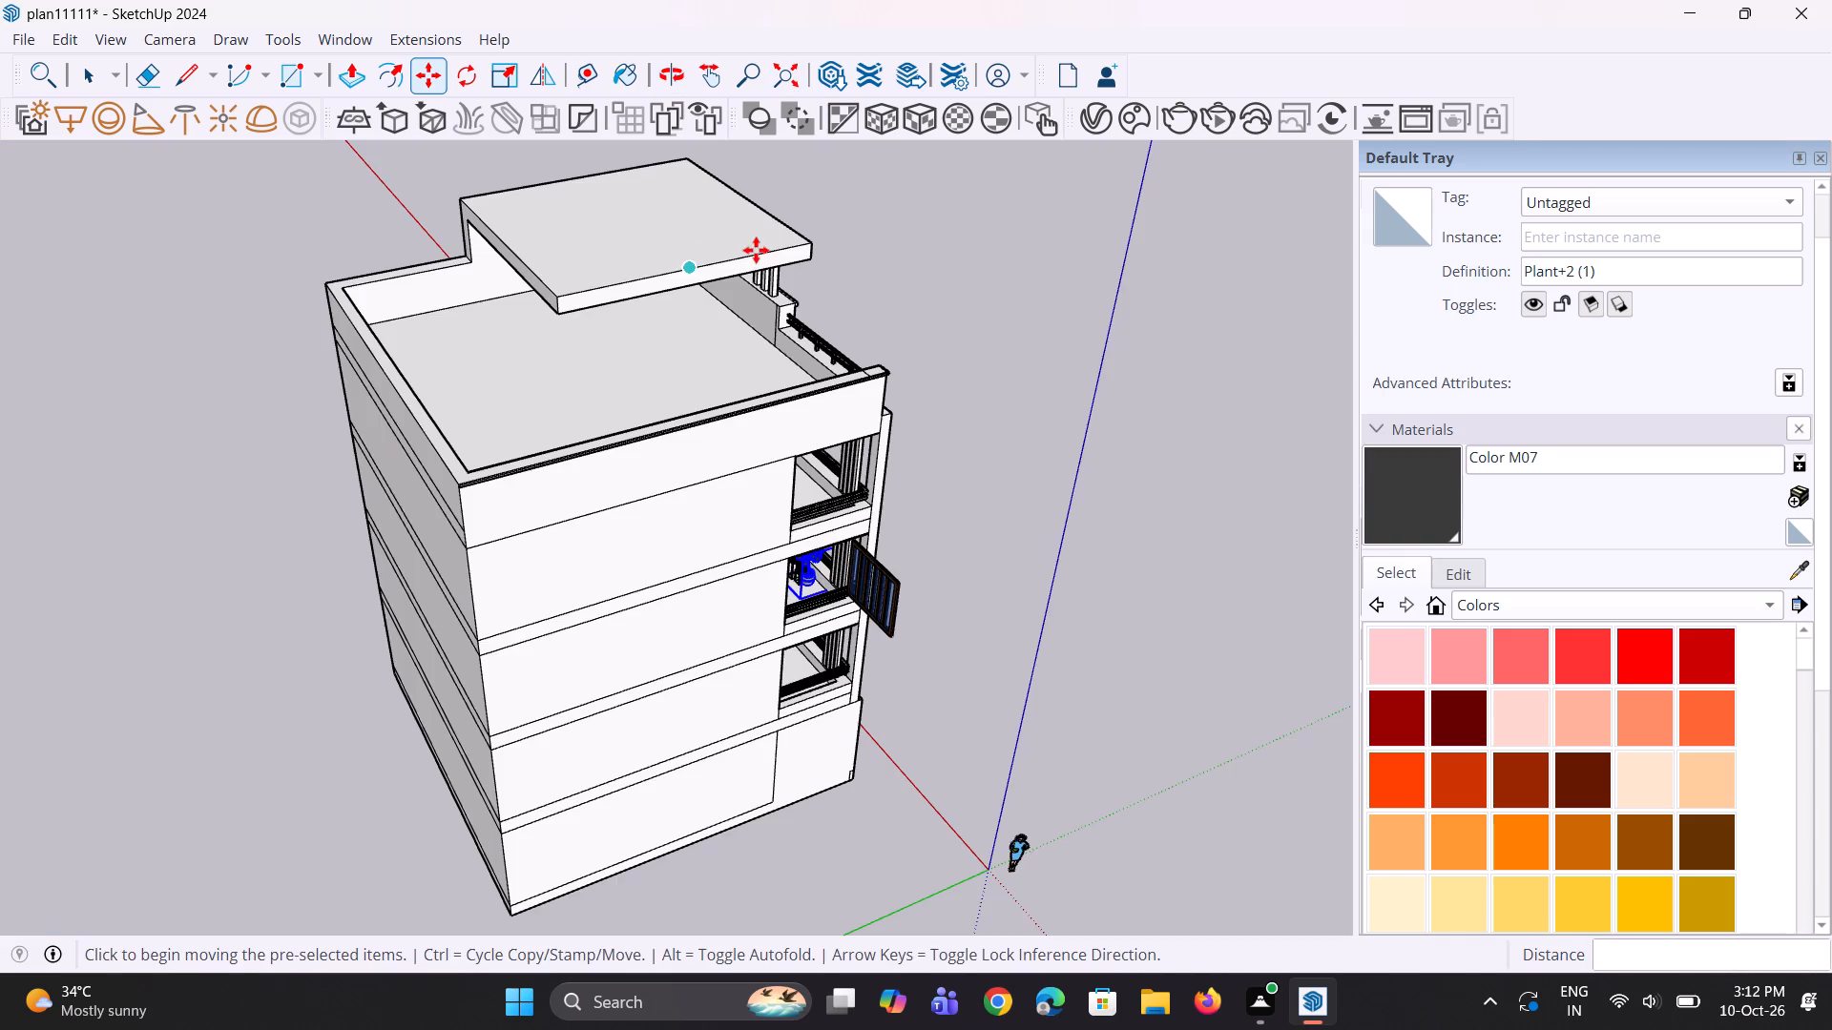
scroll(814, 542, "up", 20)
scroll(814, 542, "up", 1)
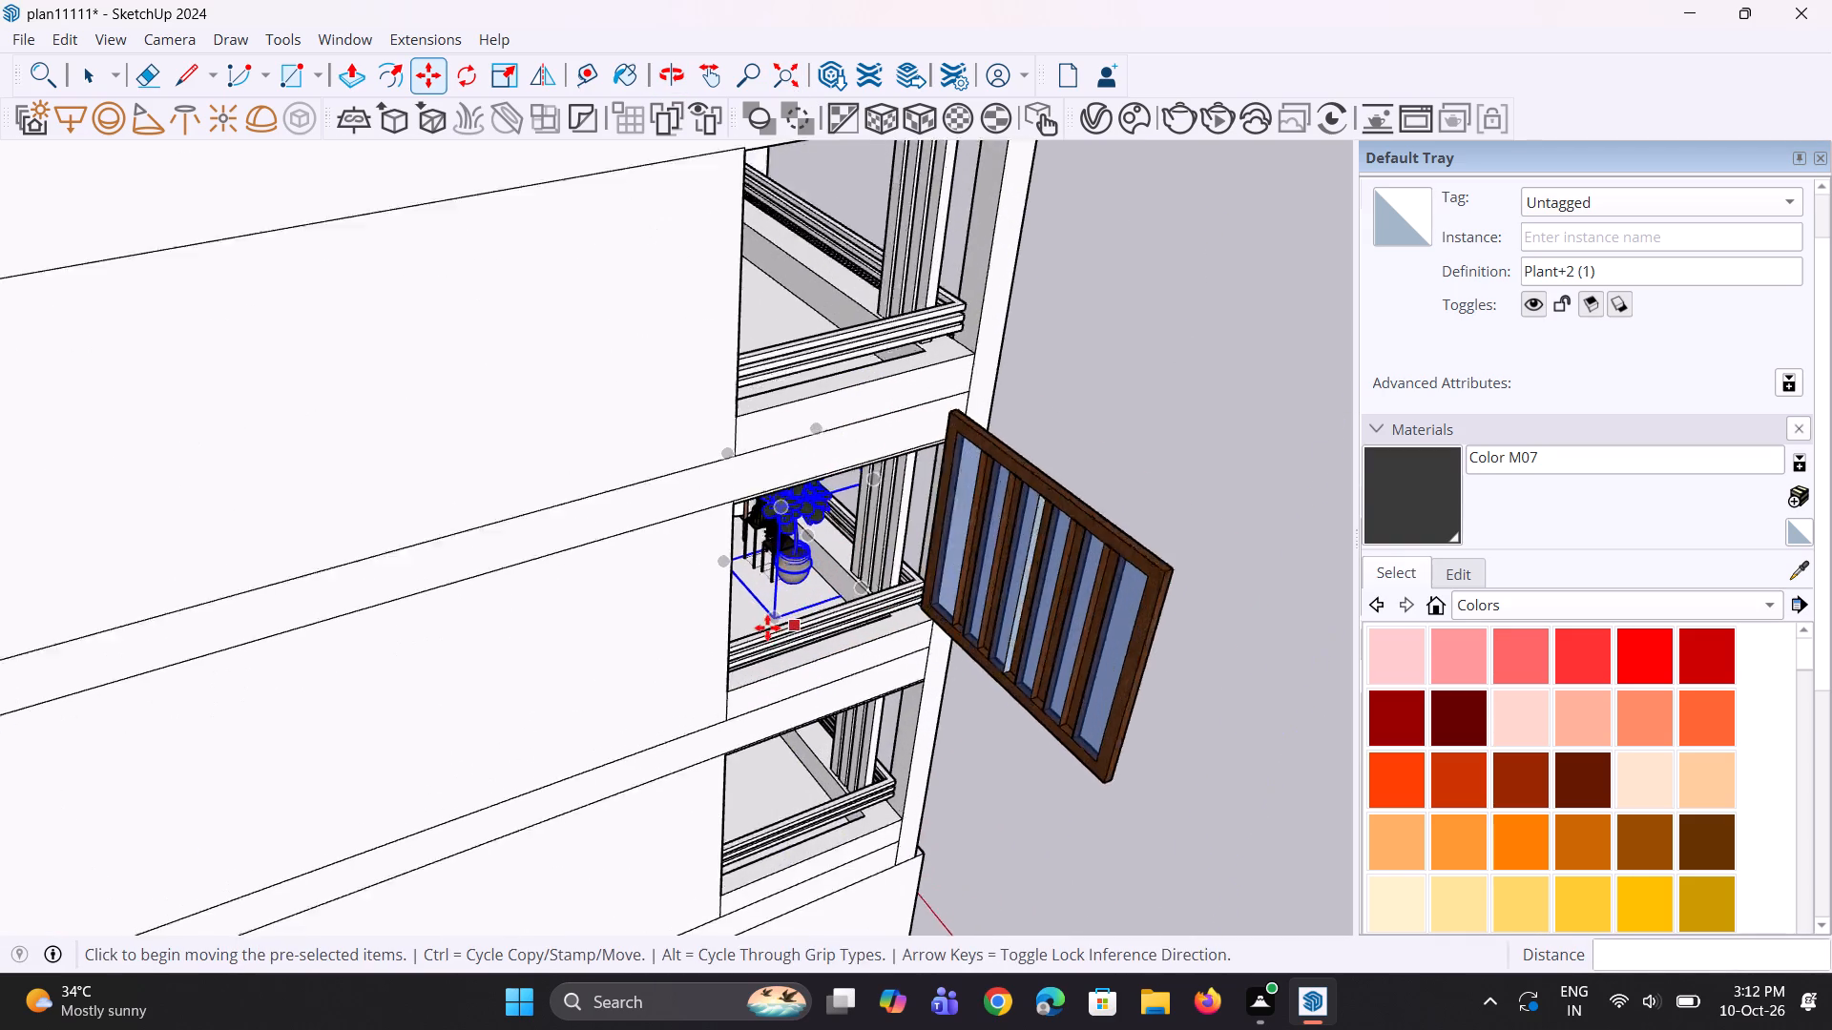
scroll(767, 628, "up", 12)
left_click(786, 589)
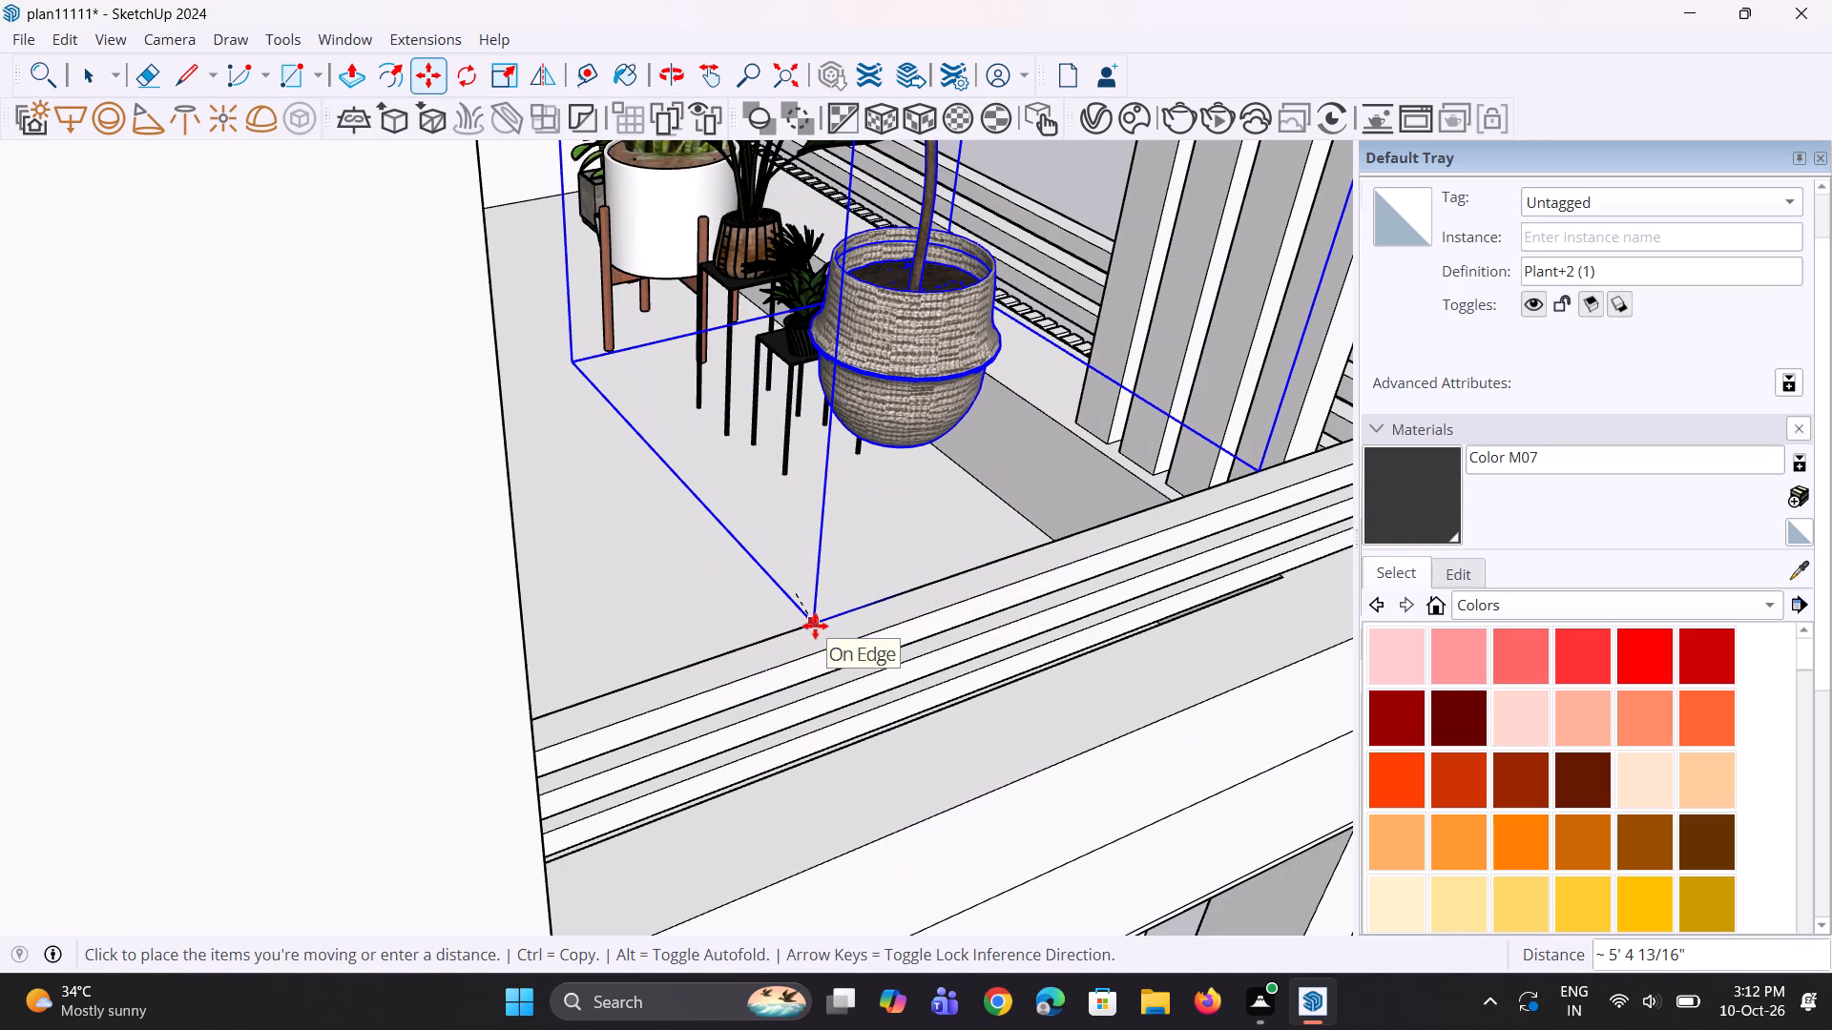
key("Escape")
scroll(804, 608, "up", 10)
left_click(789, 572)
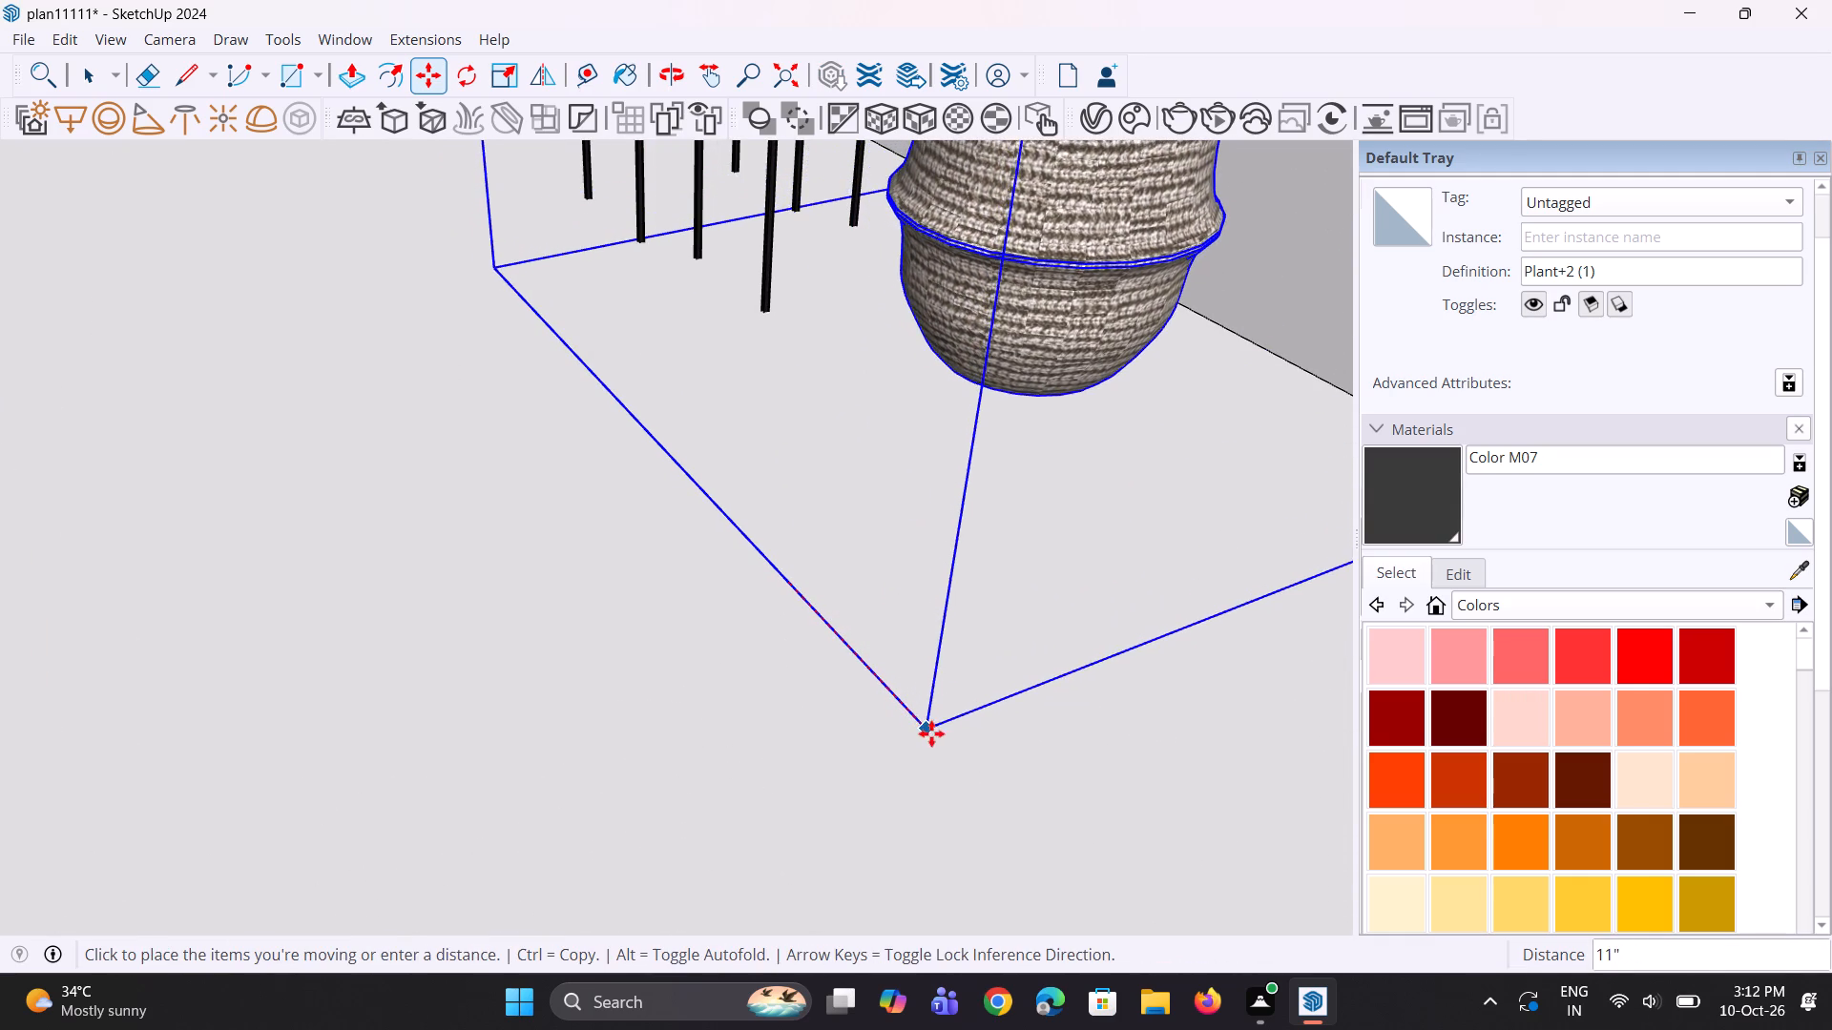
left_click(932, 736)
scroll(714, 710, "down", 11)
middle_click_drag(947, 654, 448, 587)
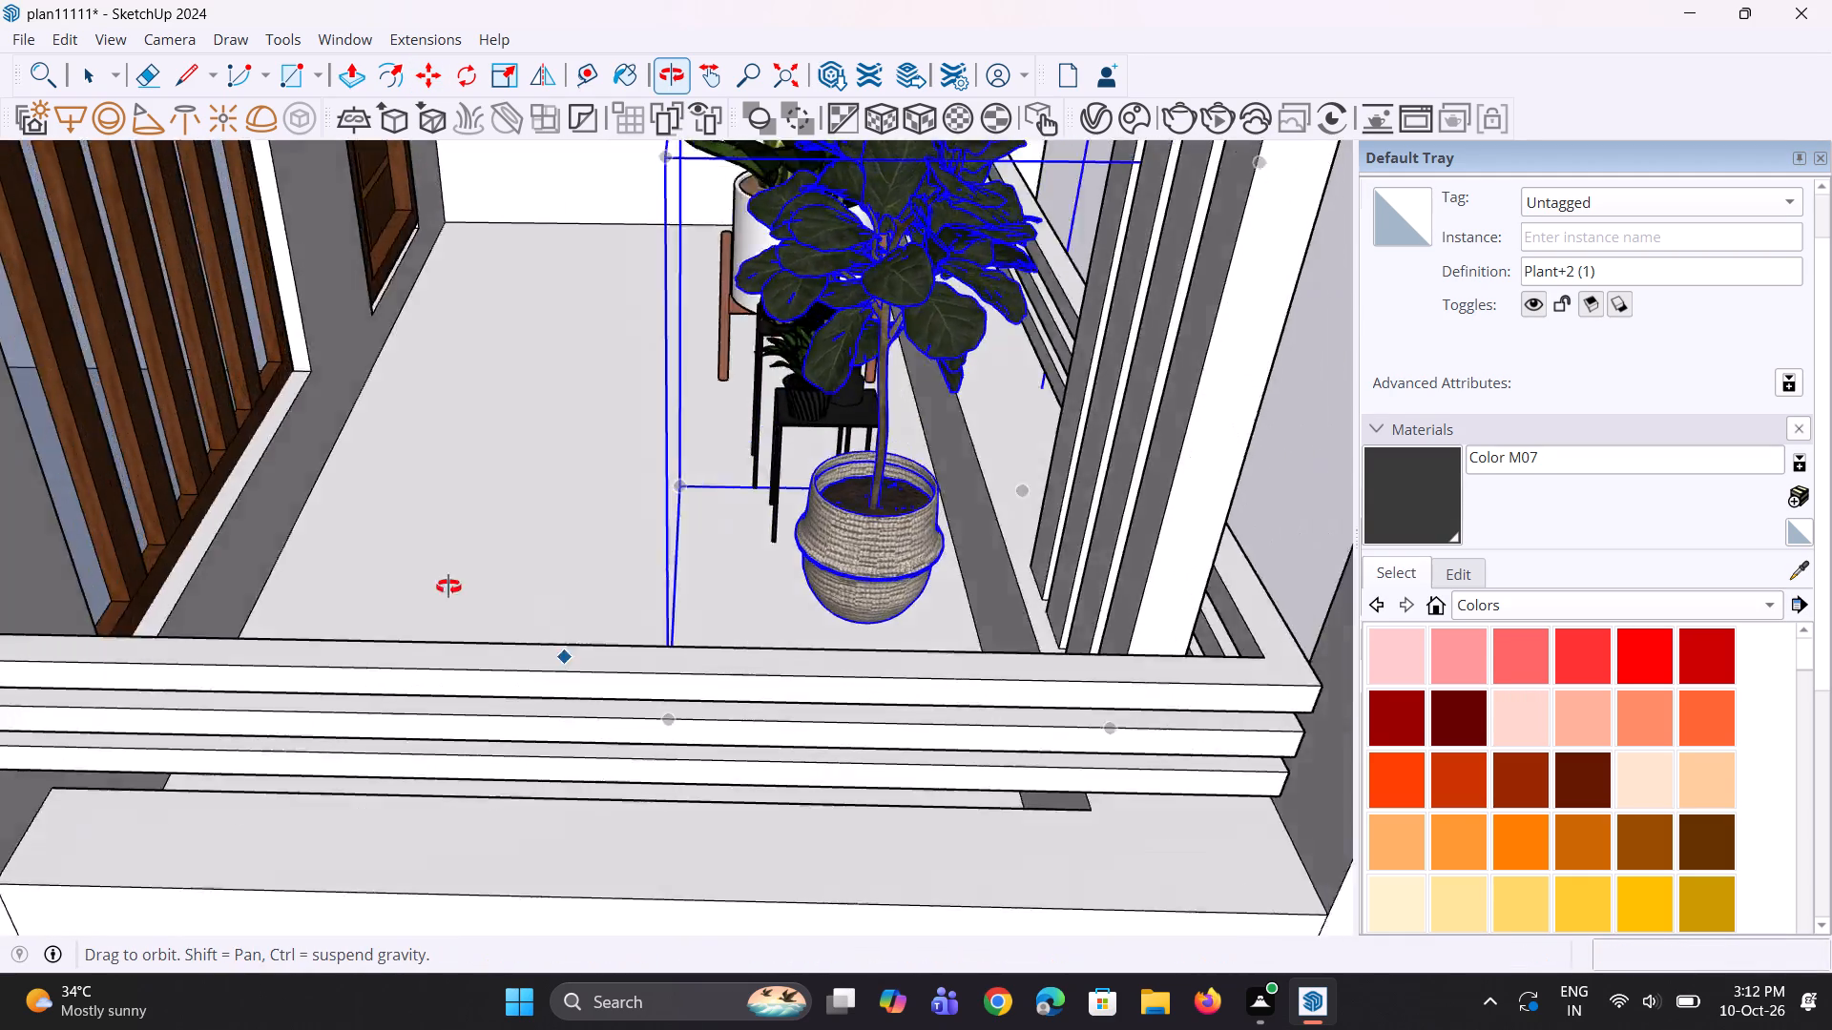
middle_click_drag(448, 587, 412, 571)
scroll(560, 562, "down", 5)
middle_click_drag(1030, 714, 561, 664)
key("space")
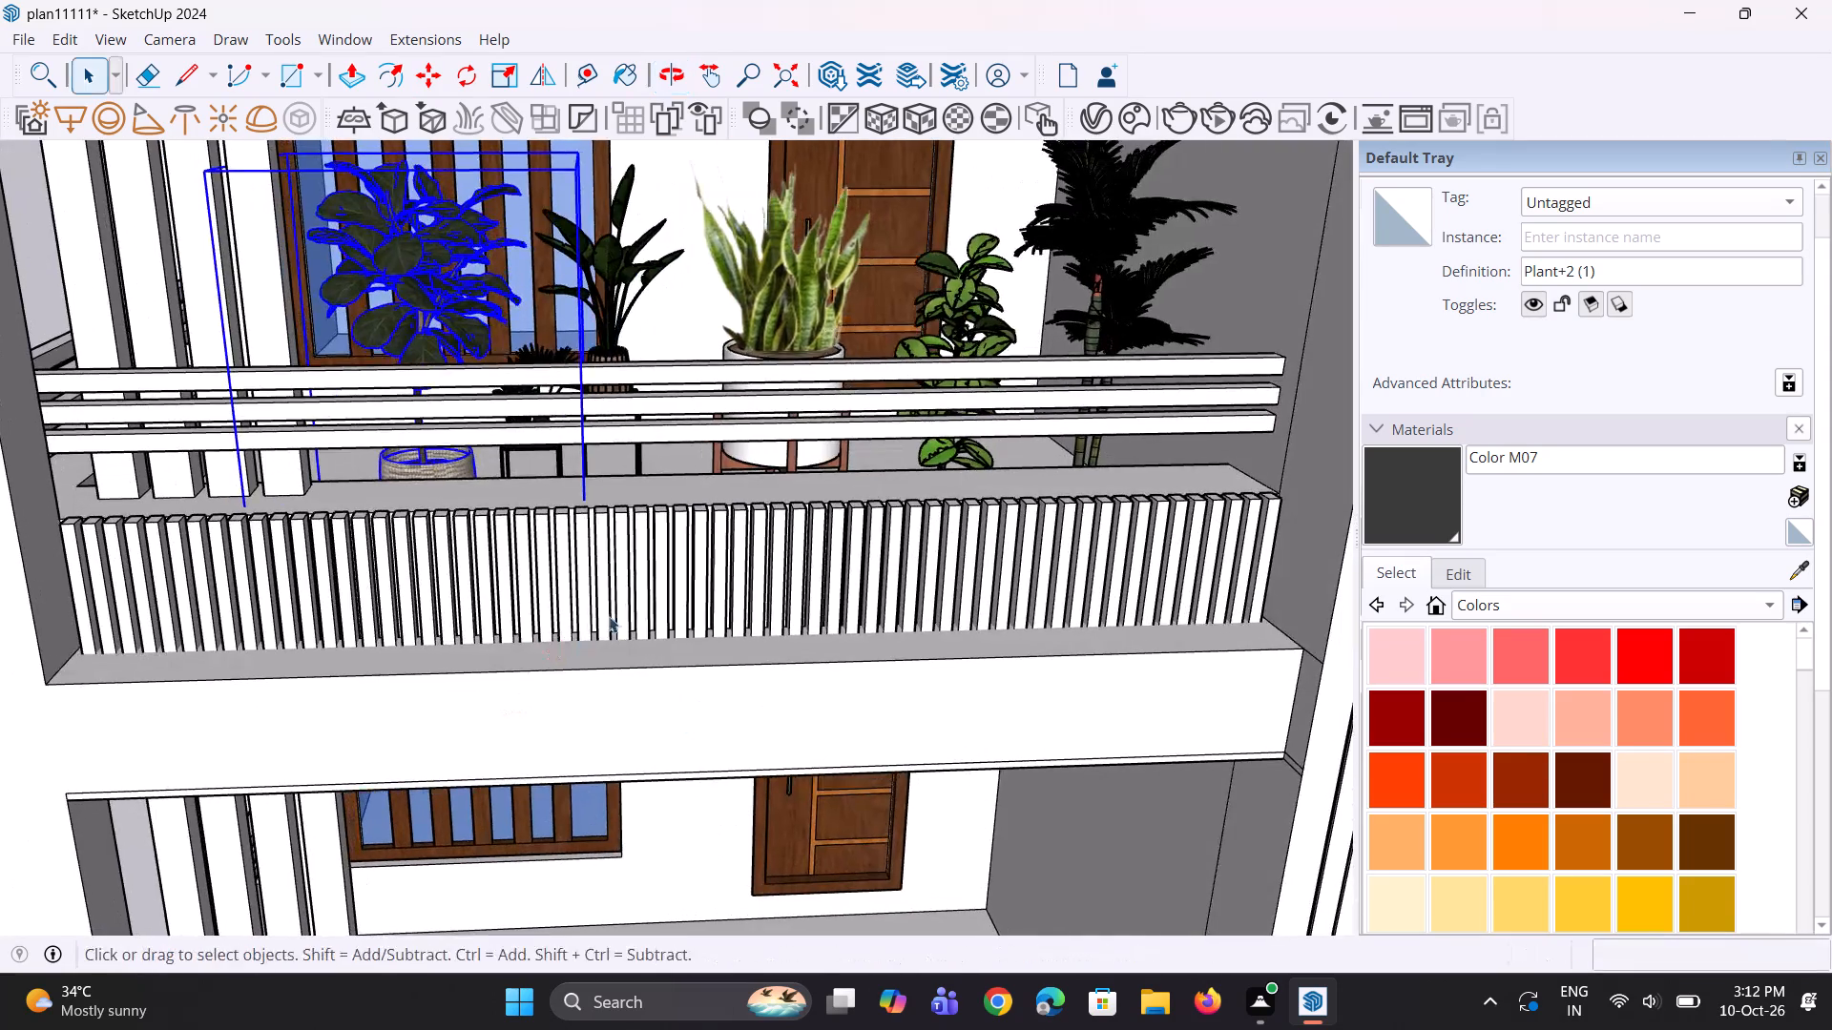
key("space")
scroll(945, 443, "down", 15)
key("space")
key("space")
key("space")
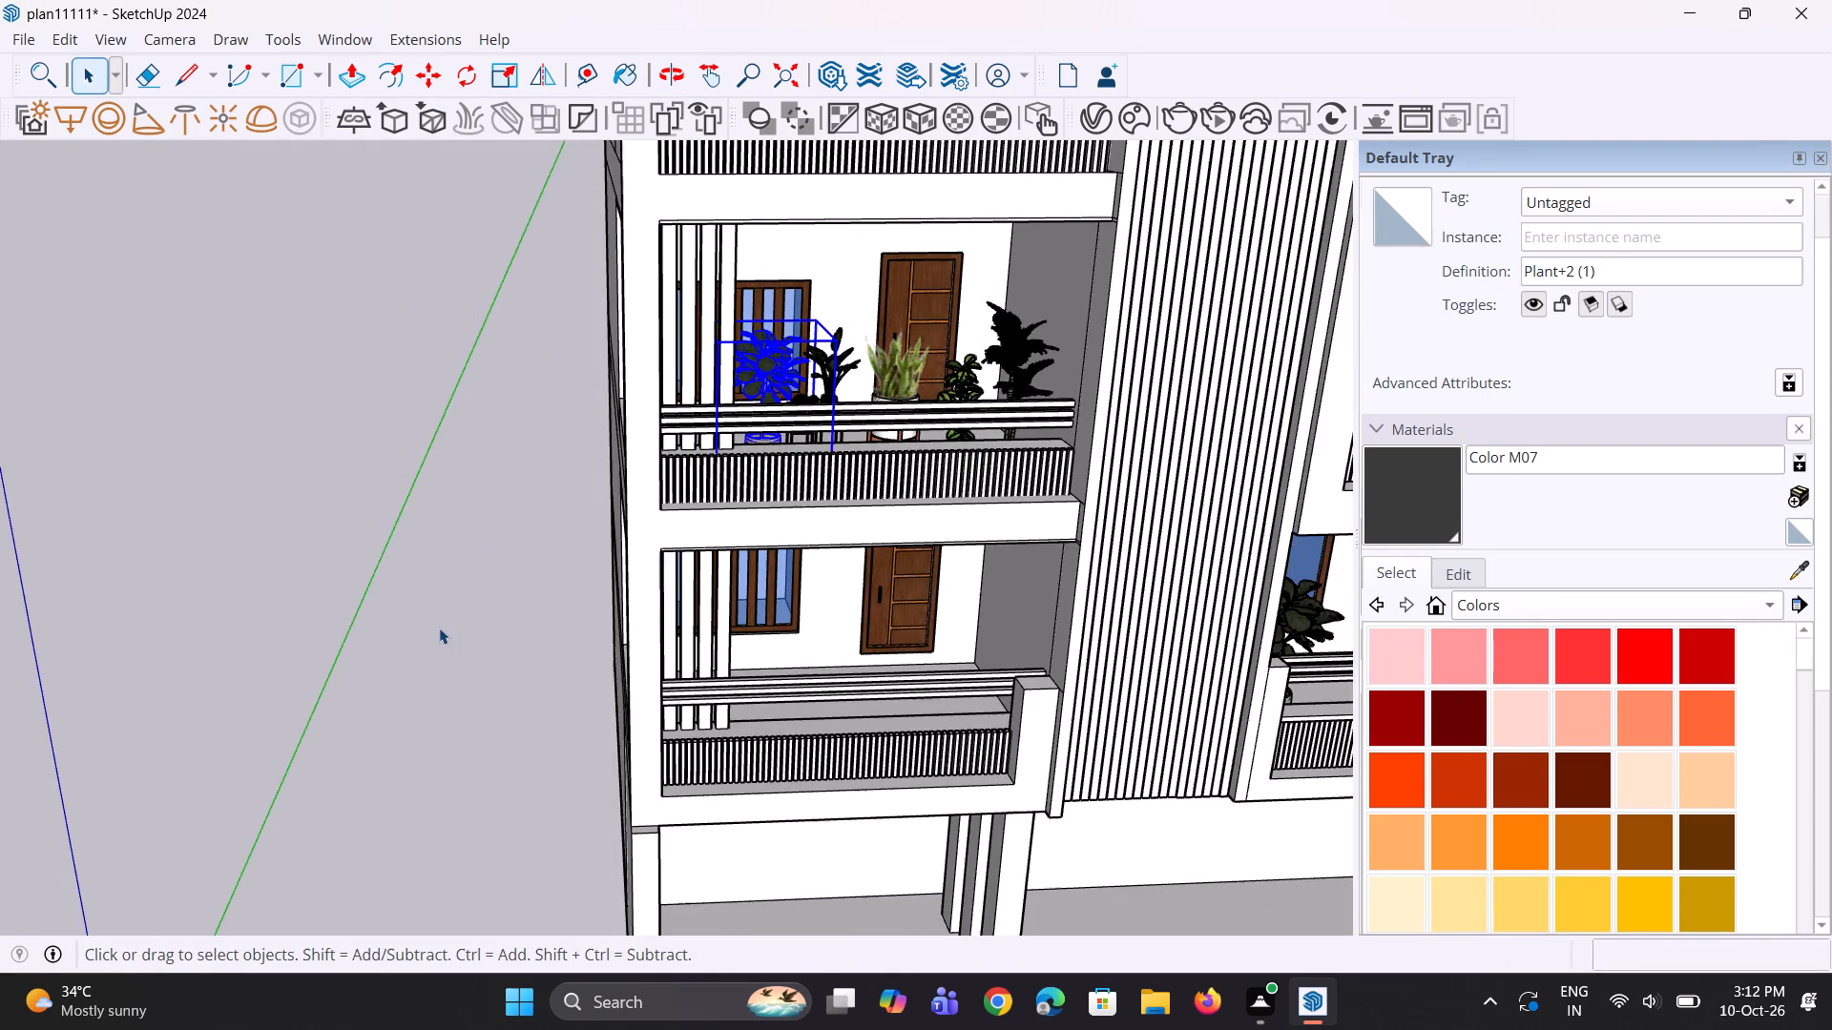
left_click(439, 628)
Examine the whole front facade to judge the planted balconies and find where plants are still missing.
scroll(874, 397, "down", 5)
middle_click_drag(882, 496, 856, 430)
scroll(853, 430, "up", 1)
scroll(845, 425, "down", 5)
middle_click_drag(845, 456, 838, 471)
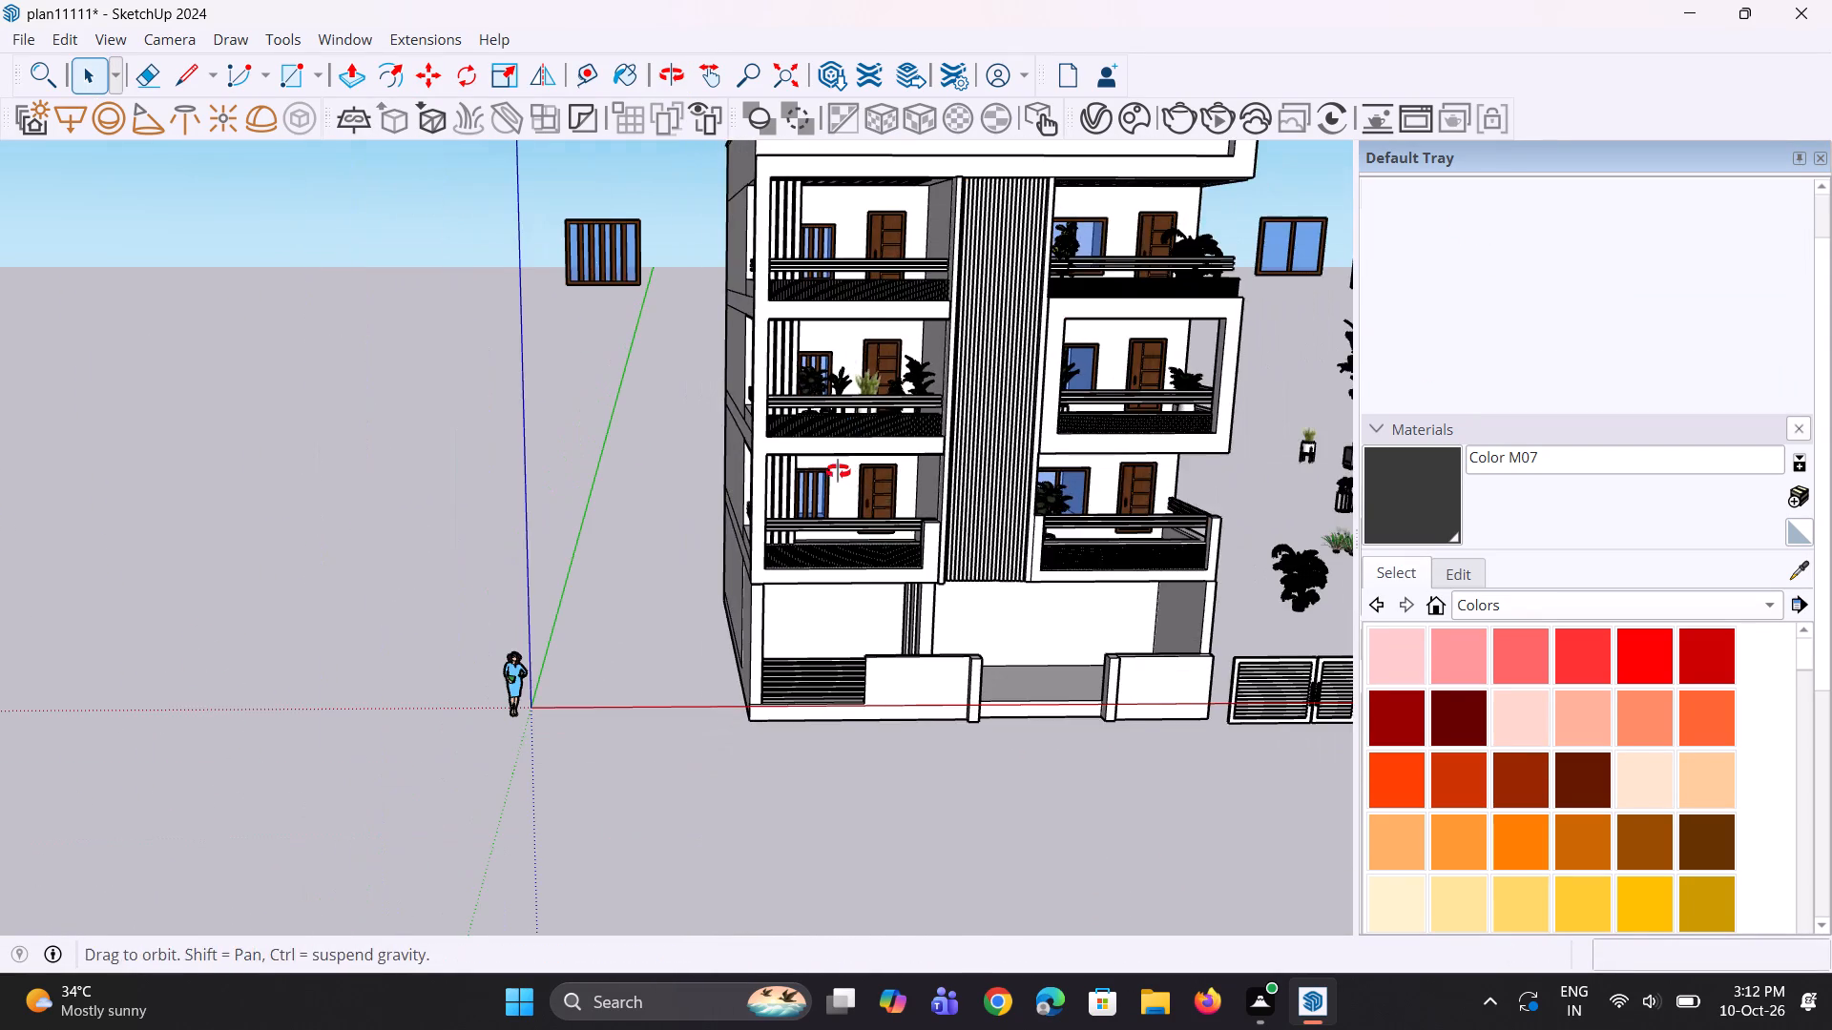
middle_click_drag(838, 471, 829, 481)
scroll(752, 431, "up", 4)
scroll(745, 427, "down", 5)
middle_click_drag(804, 469, 821, 469)
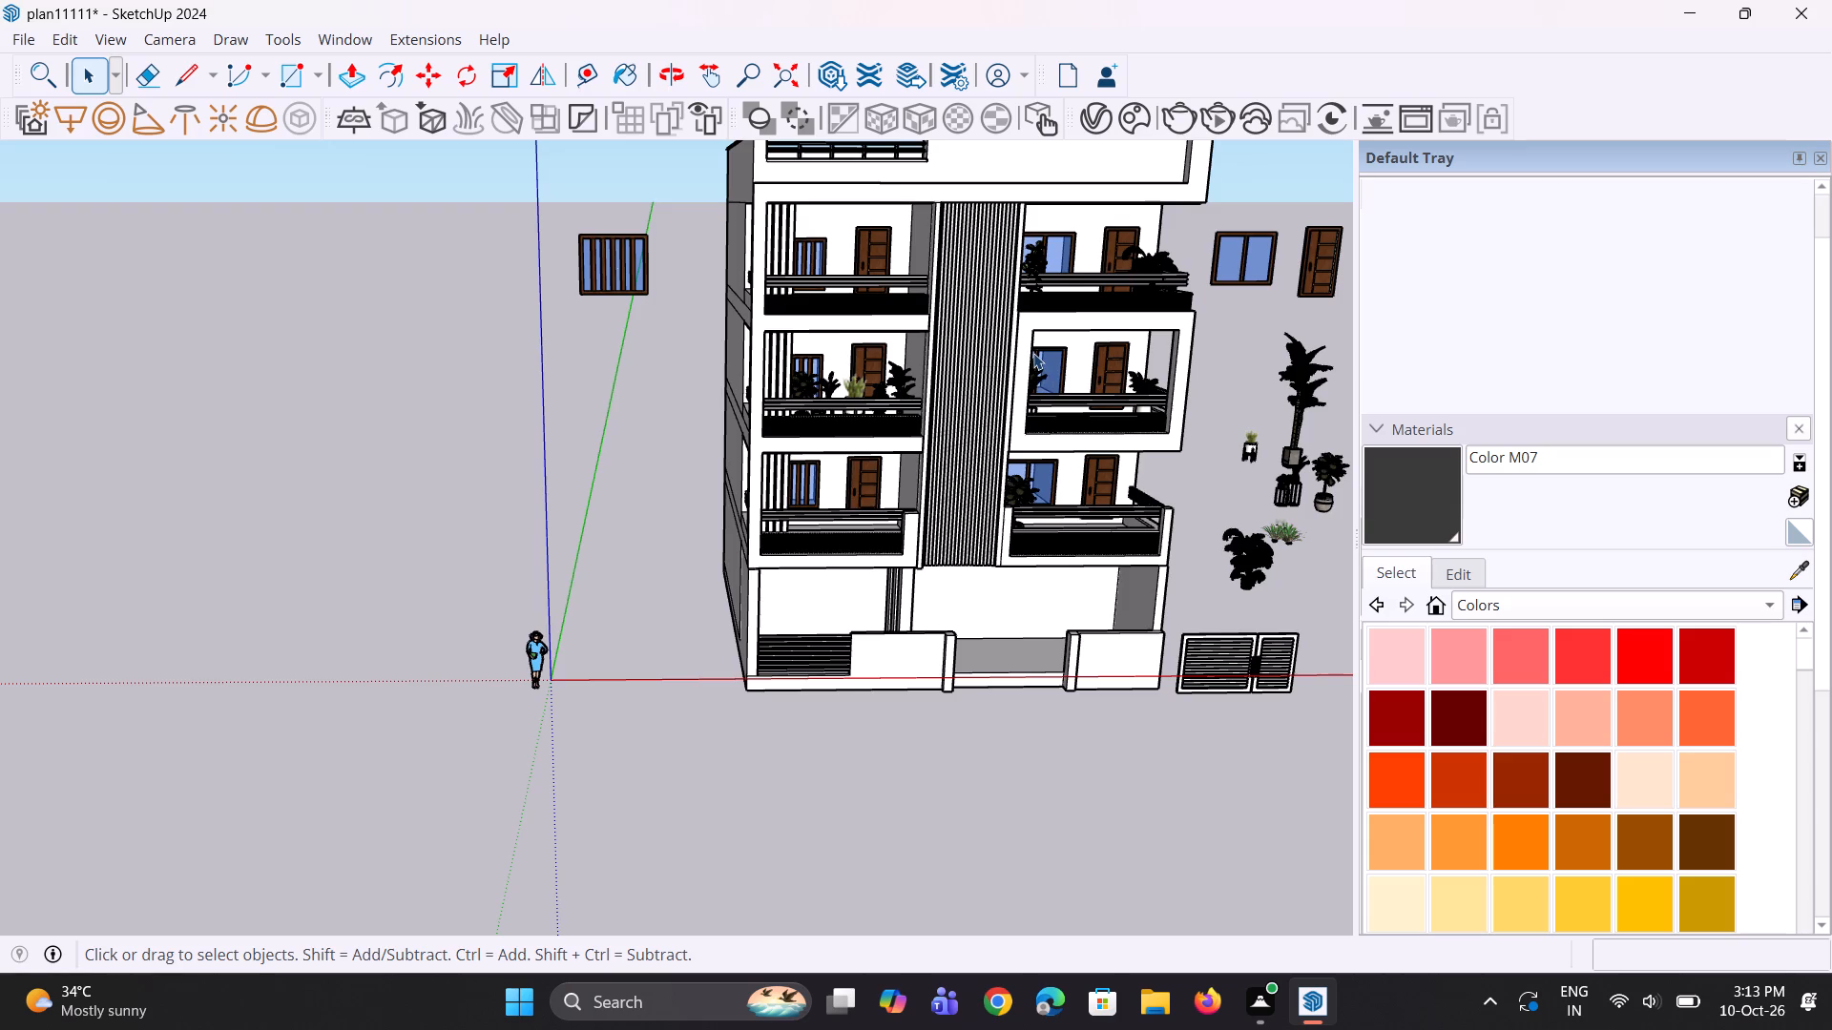
Copy the Flora+17 potted plant about 42' 10" from the spare plants beside the building to the lowest balcony with the slatted window.
scroll(1033, 353, "down", 5)
middle_click_drag(1033, 361, 1033, 484)
left_click_drag(1033, 484, 1122, 530)
scroll(1107, 536, "up", 7)
left_click_drag(1126, 523, 1171, 494)
left_click_drag(1171, 495, 1162, 538)
middle_click_drag(1171, 495, 1161, 540)
scroll(1161, 540, "up", 3)
scroll(1235, 381, "up", 2)
left_click(1242, 412)
scroll(1237, 419, "down", 4)
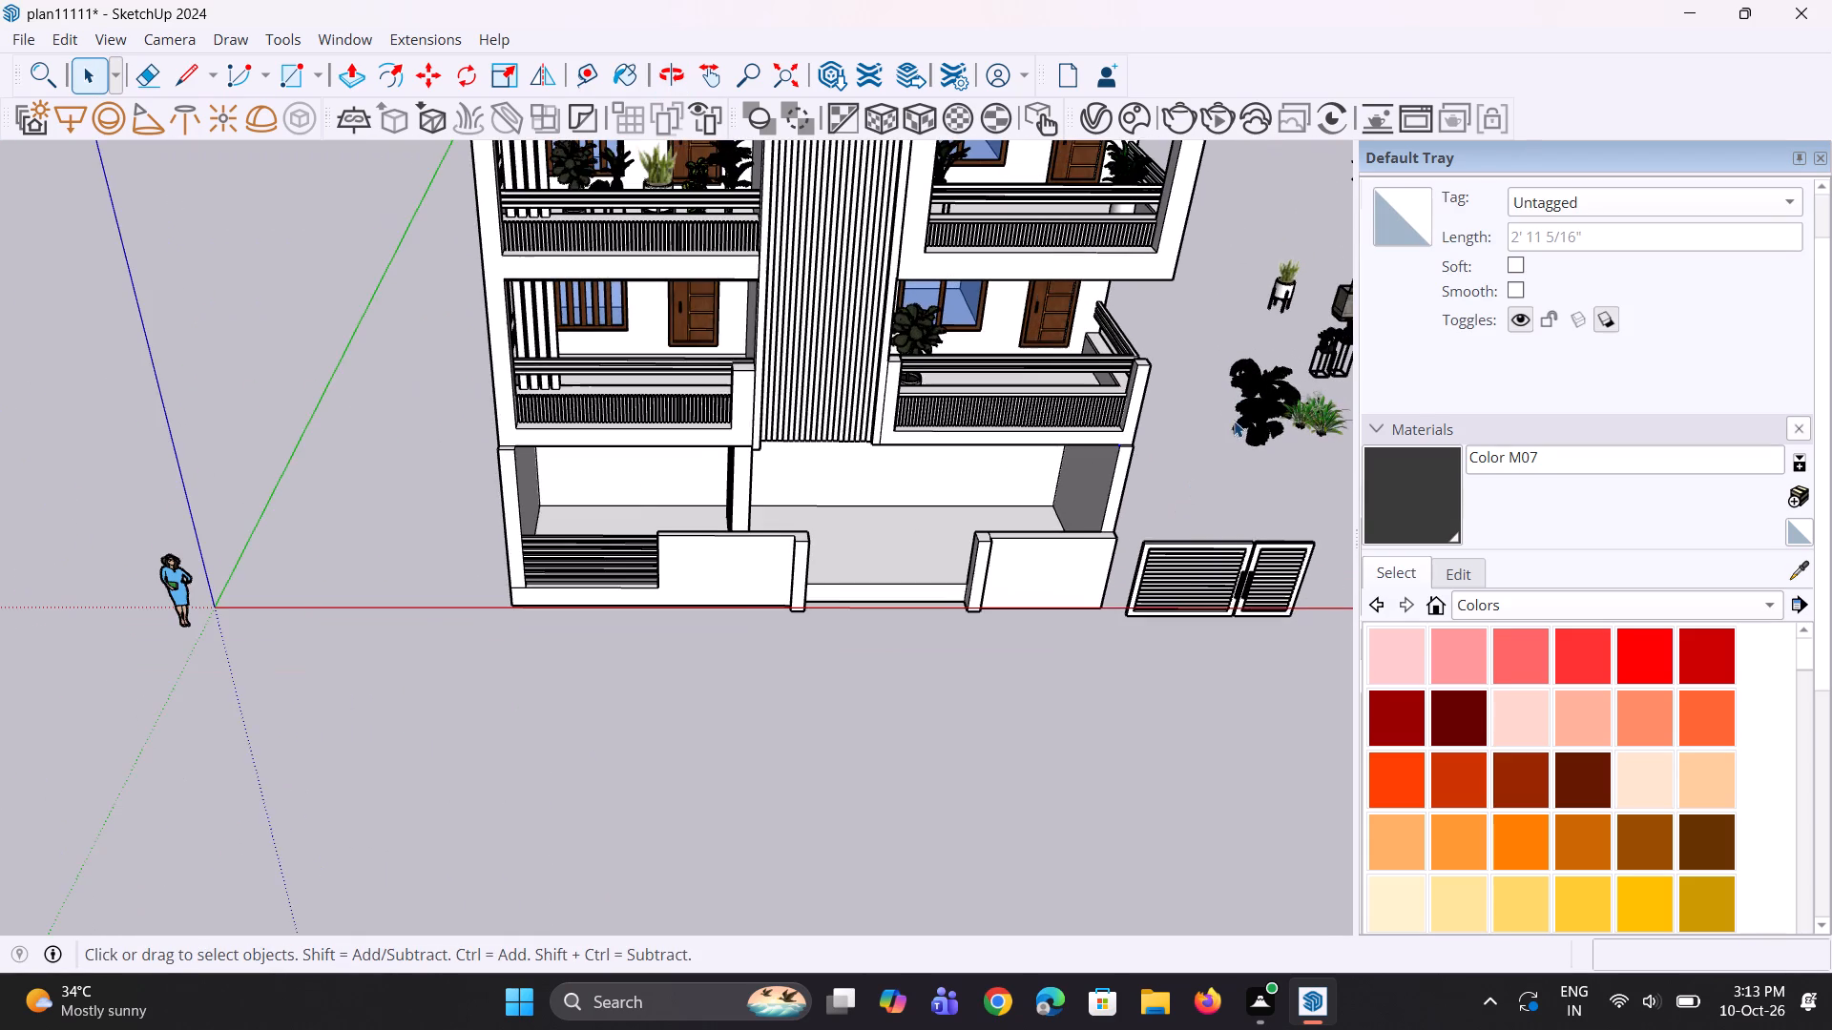
middle_click_drag(1233, 422, 1223, 396)
left_click_drag(1223, 396, 1243, 412)
double_click(1261, 440)
scroll(1262, 443, "up", 3)
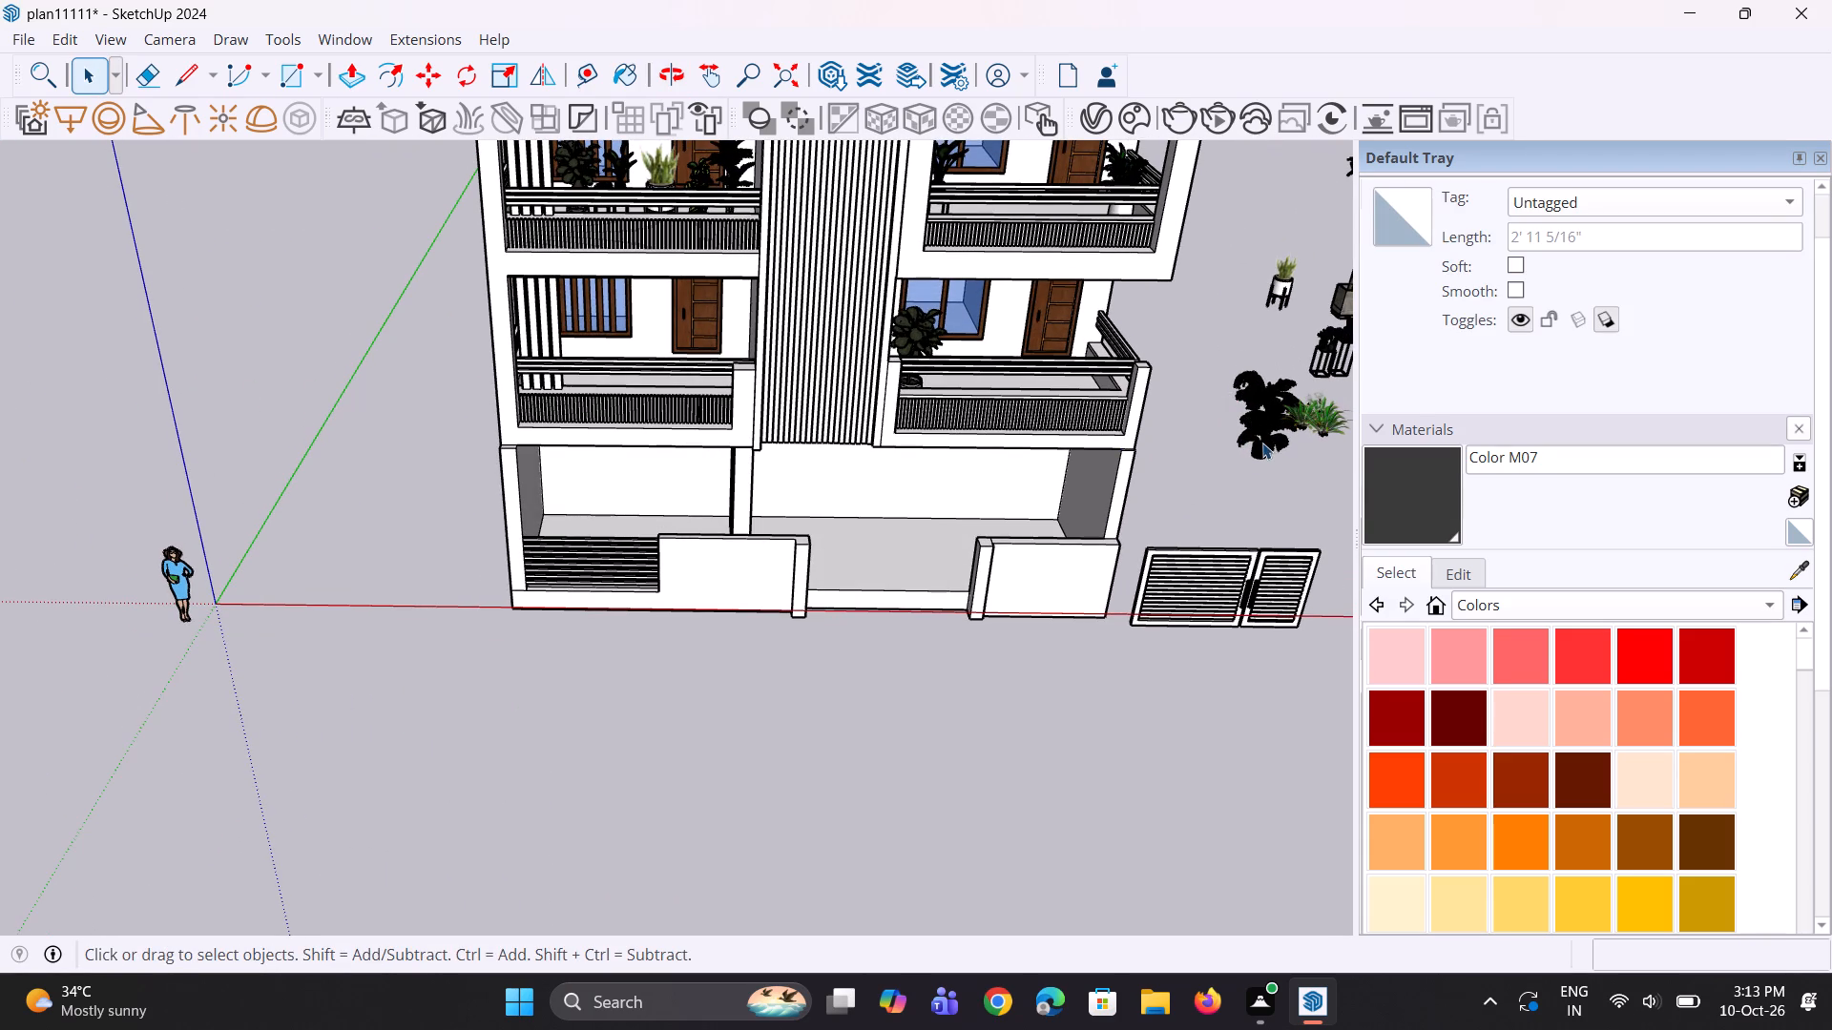
key("space")
key("space")
double_click(1086, 738)
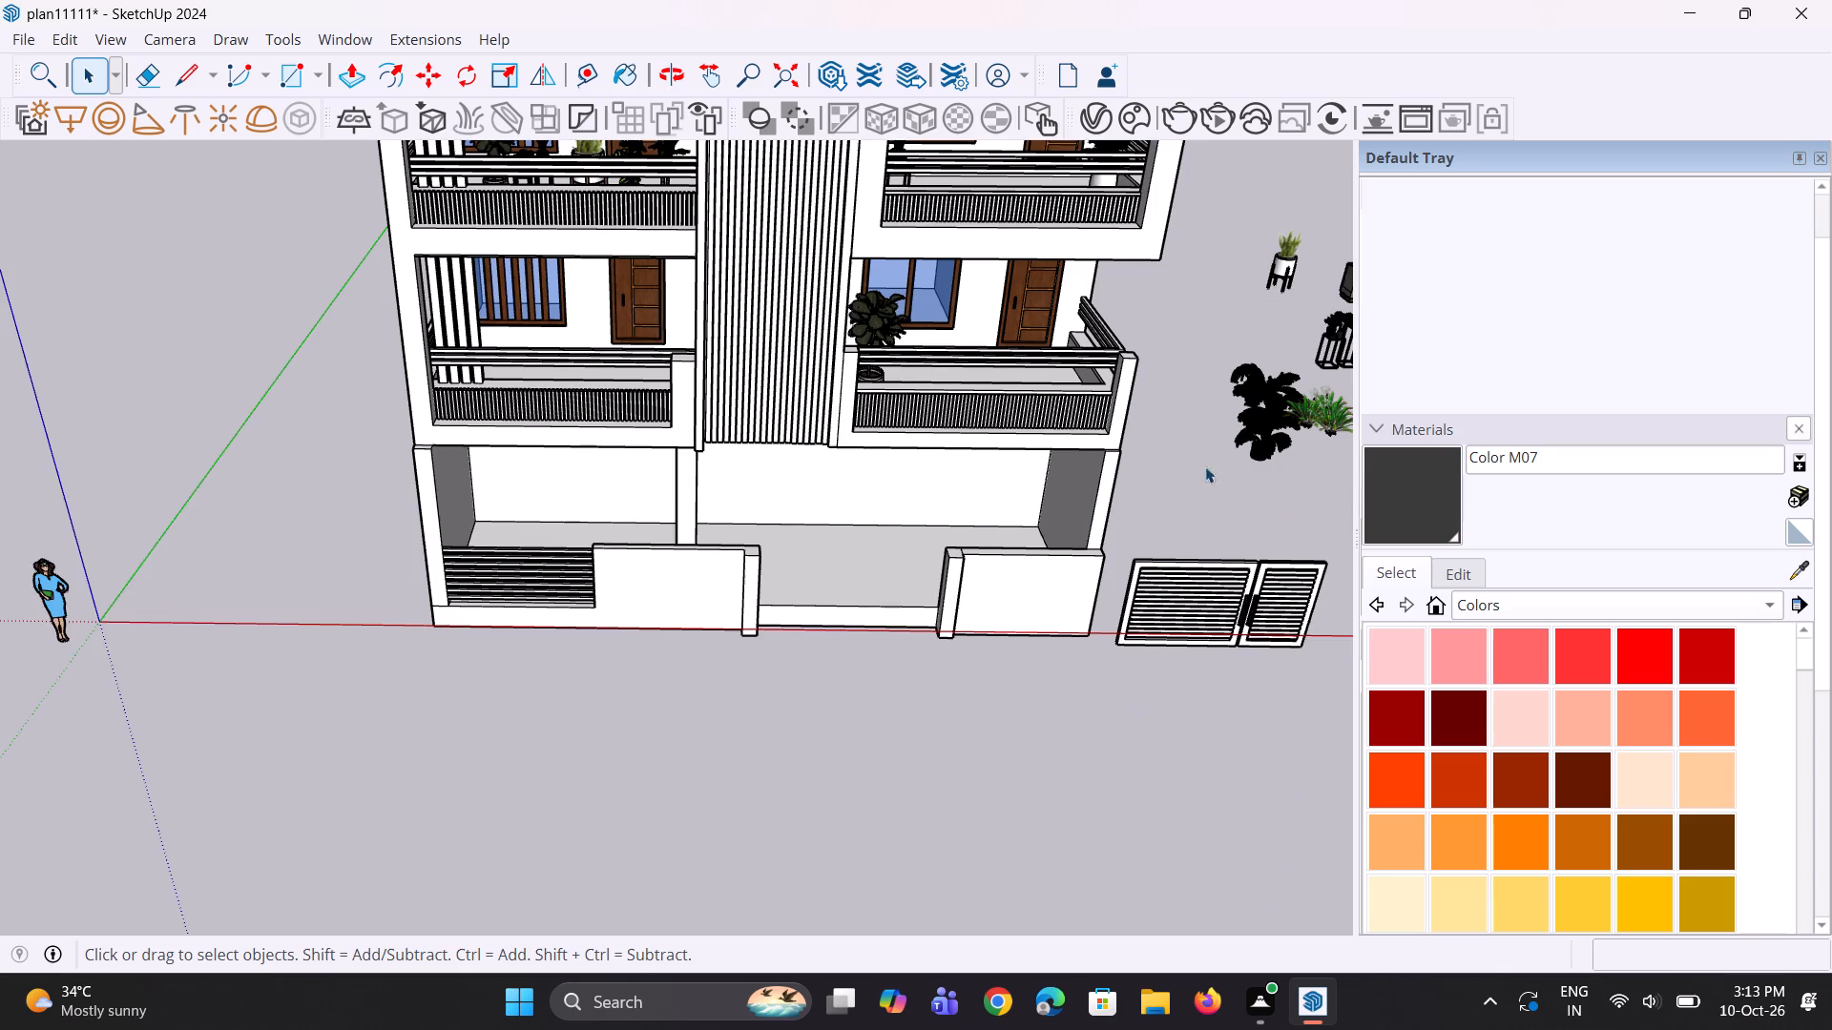
scroll(1207, 440, "up", 1)
left_click(1269, 437)
scroll(1263, 489, "up", 2)
key("m")
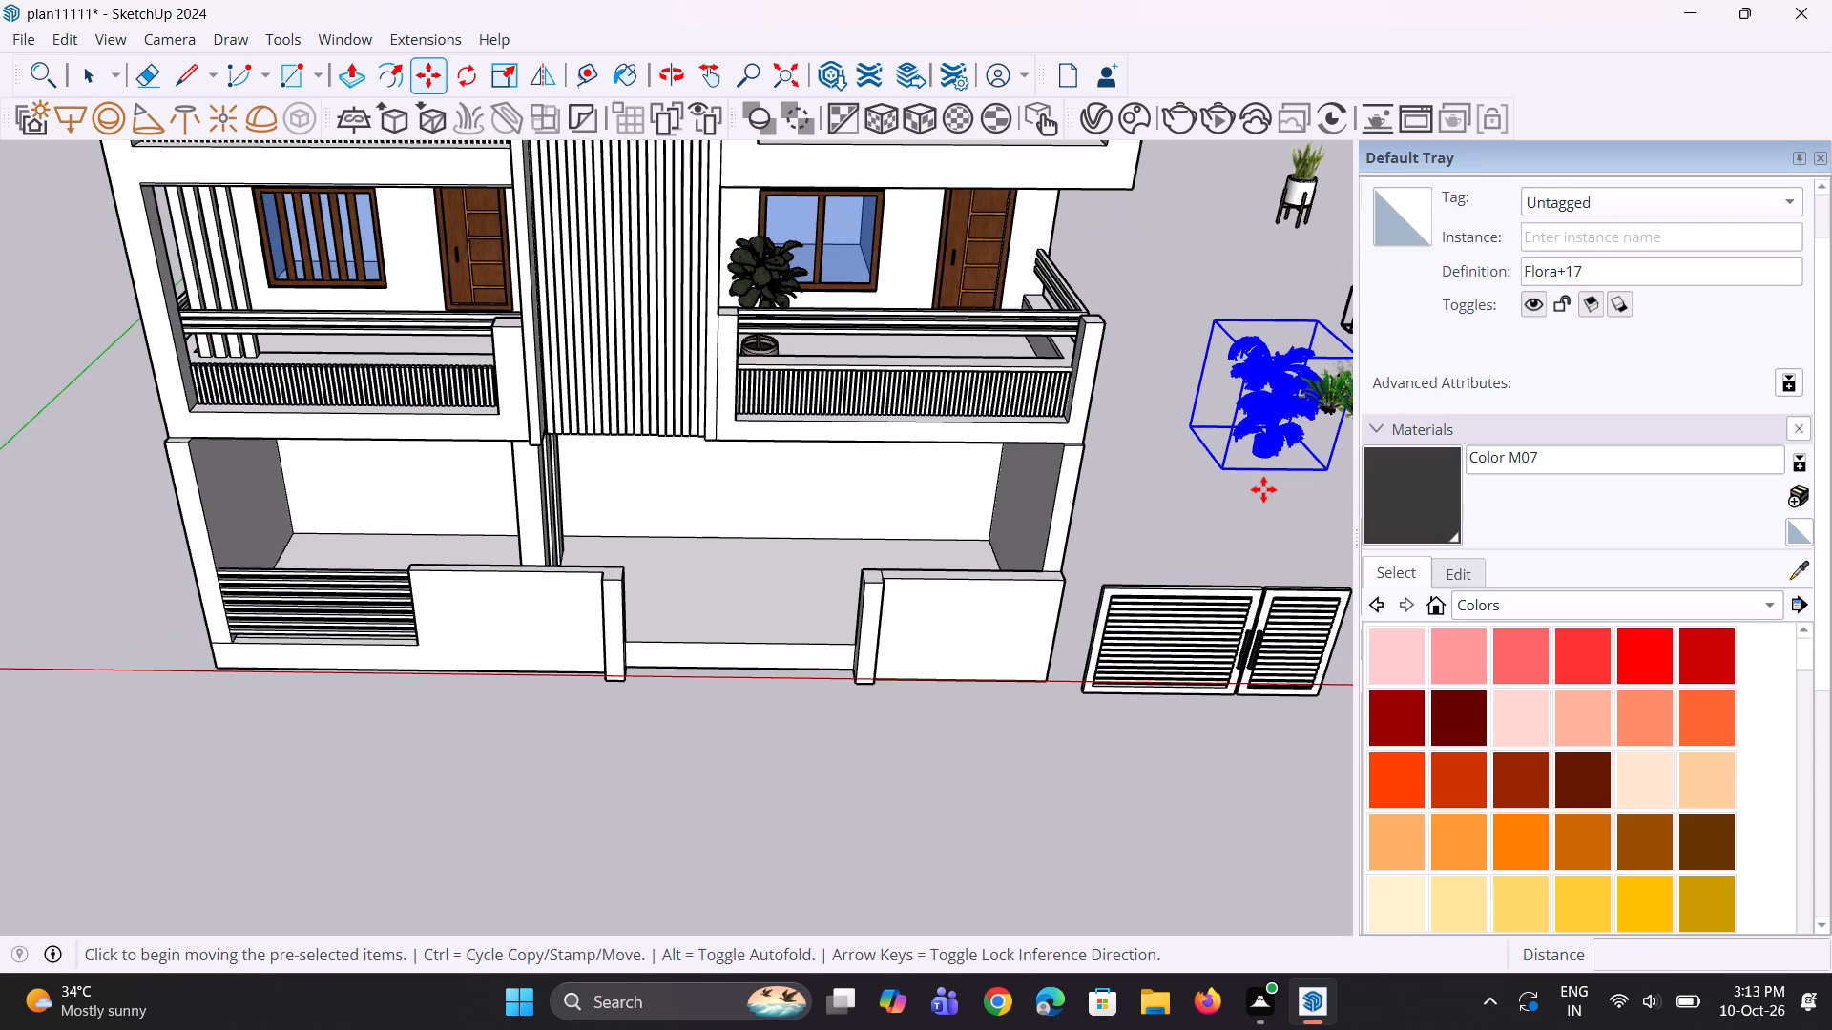
left_click(1221, 463)
scroll(1271, 510, "down", 3)
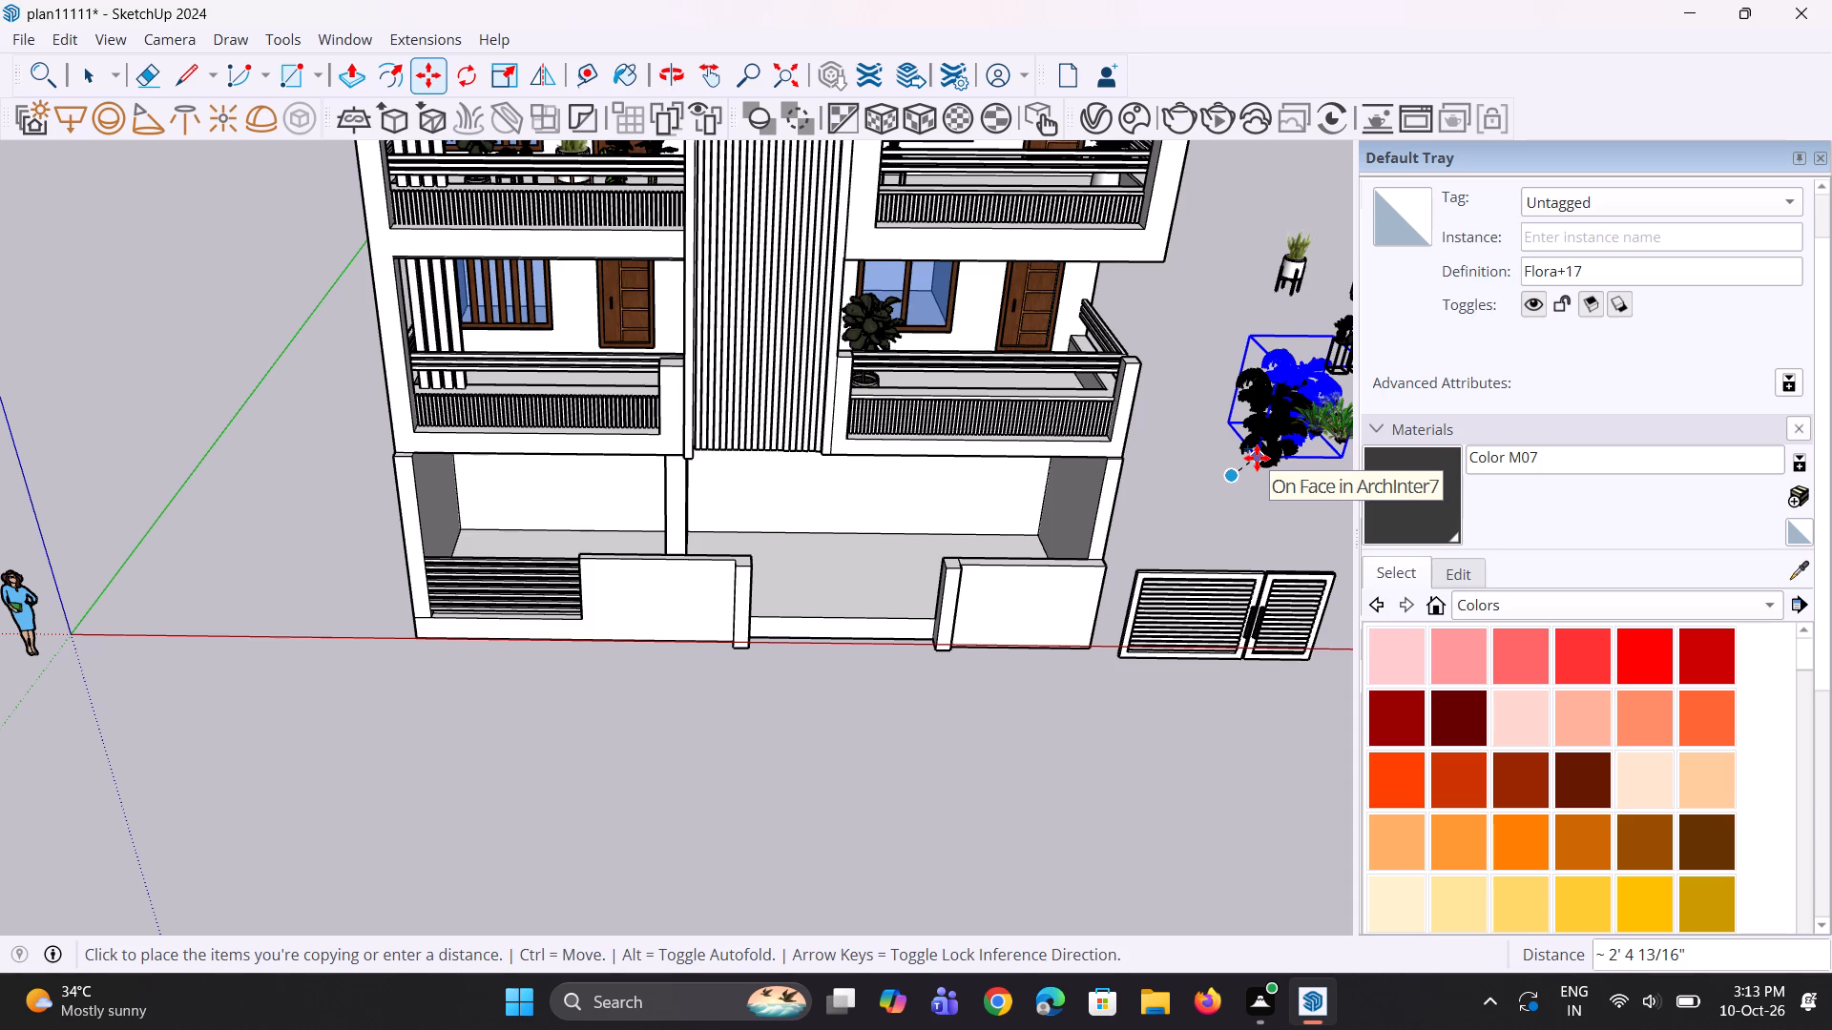
scroll(647, 431, "up", 1)
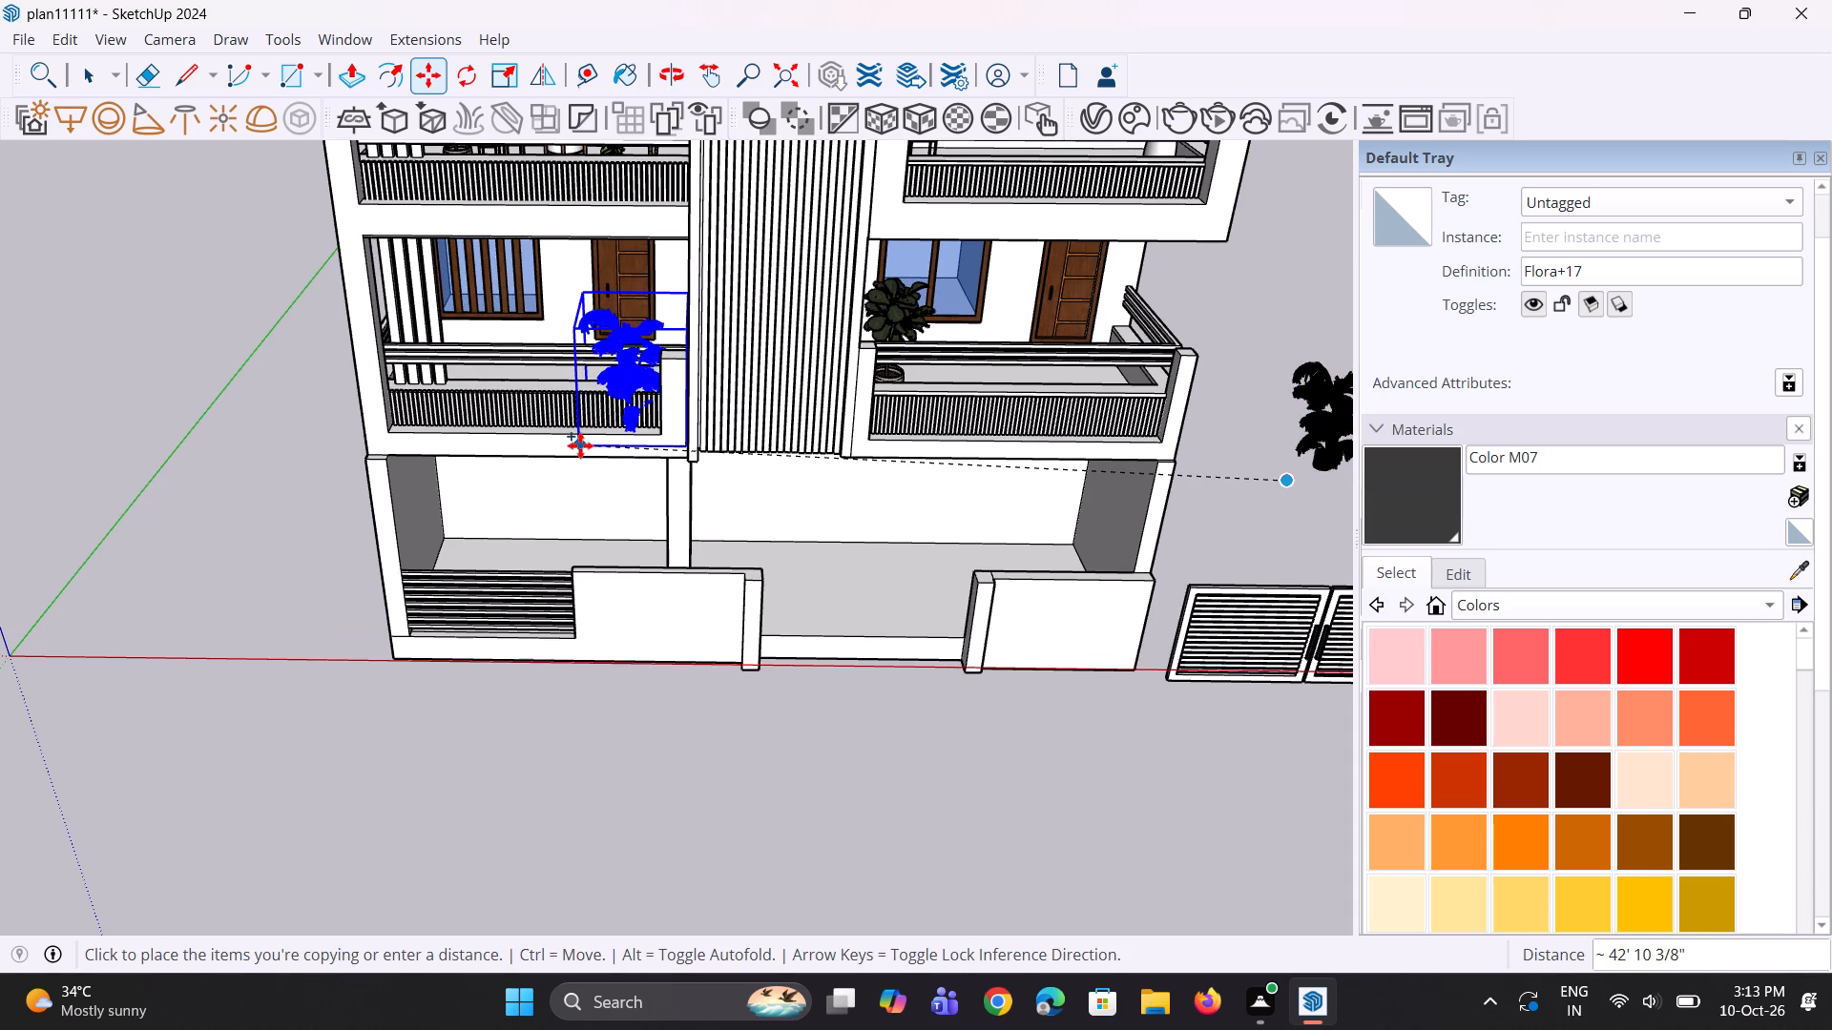
left_click(580, 445)
Move the Flora+17 copy about 4' 4" inward from the facade so it sits inside the lowest balcony, behind the front railing.
middle_click_drag(639, 461, 1217, 526)
middle_click_drag(605, 604, 1473, 608)
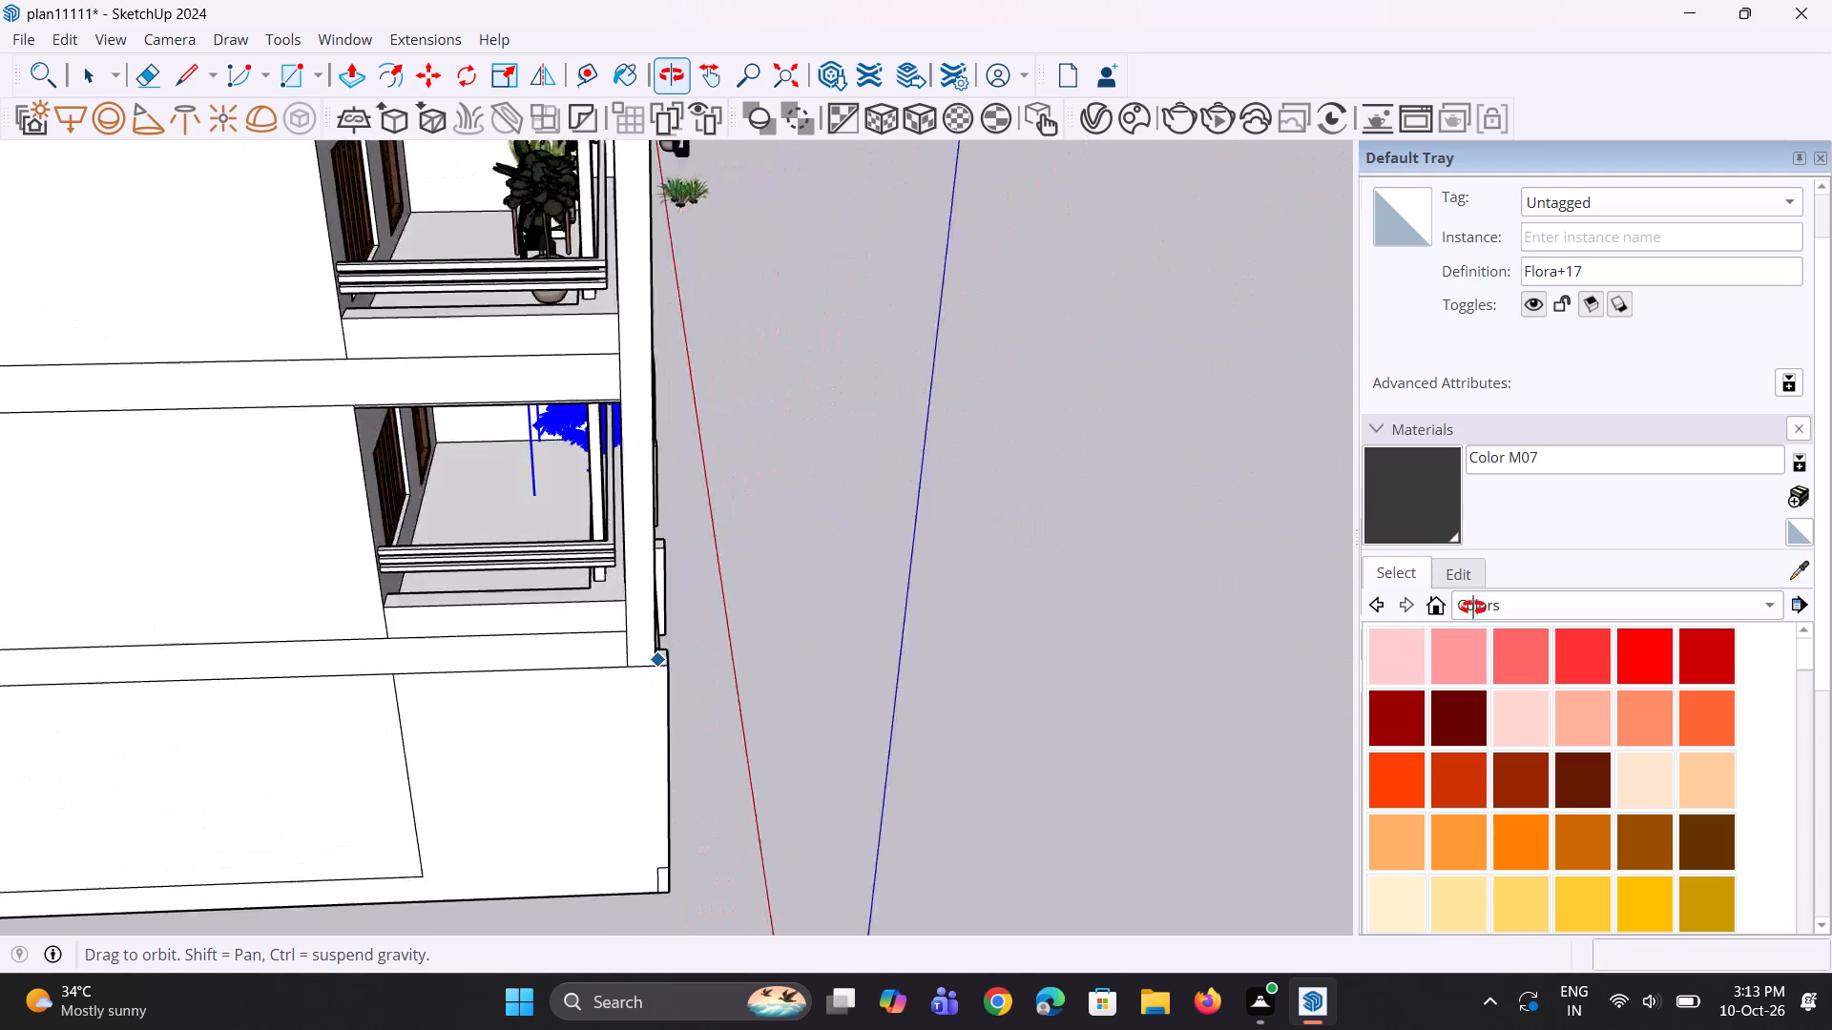
middle_click_drag(1473, 608, 1511, 626)
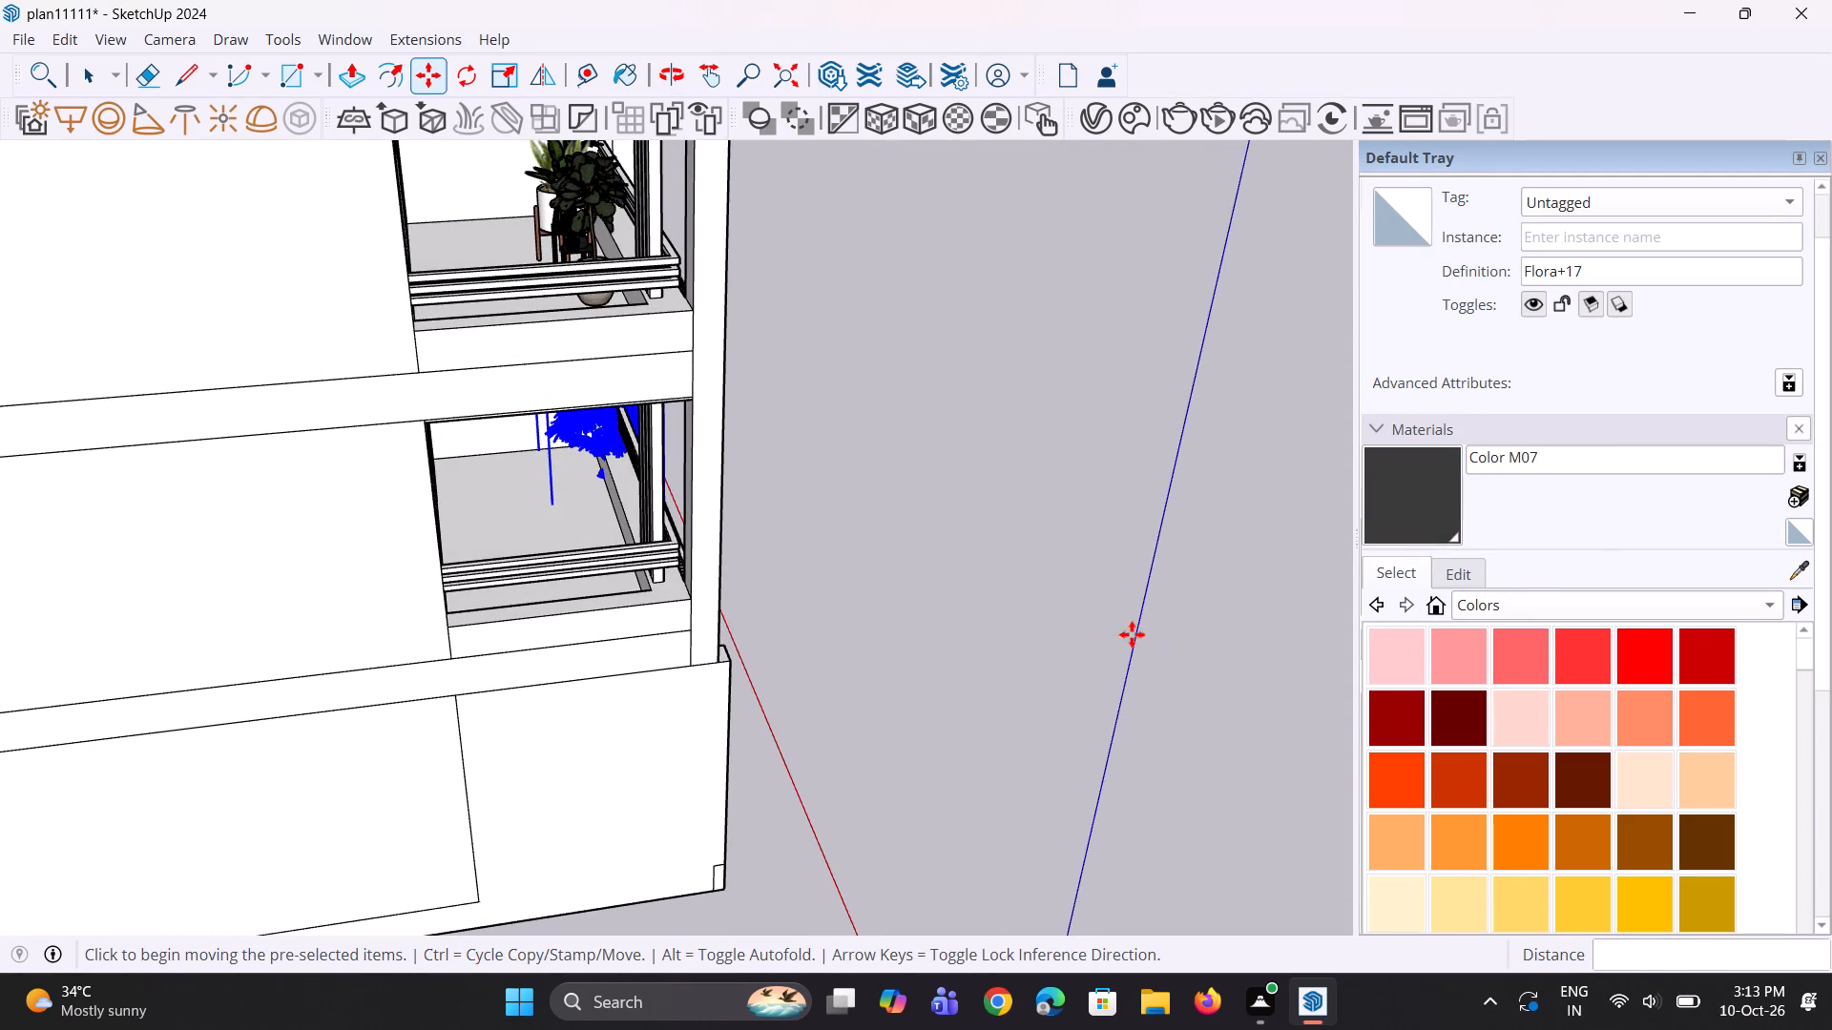
scroll(998, 586, "up", 3)
scroll(1118, 552, "down", 4)
scroll(1209, 527, "down", 1)
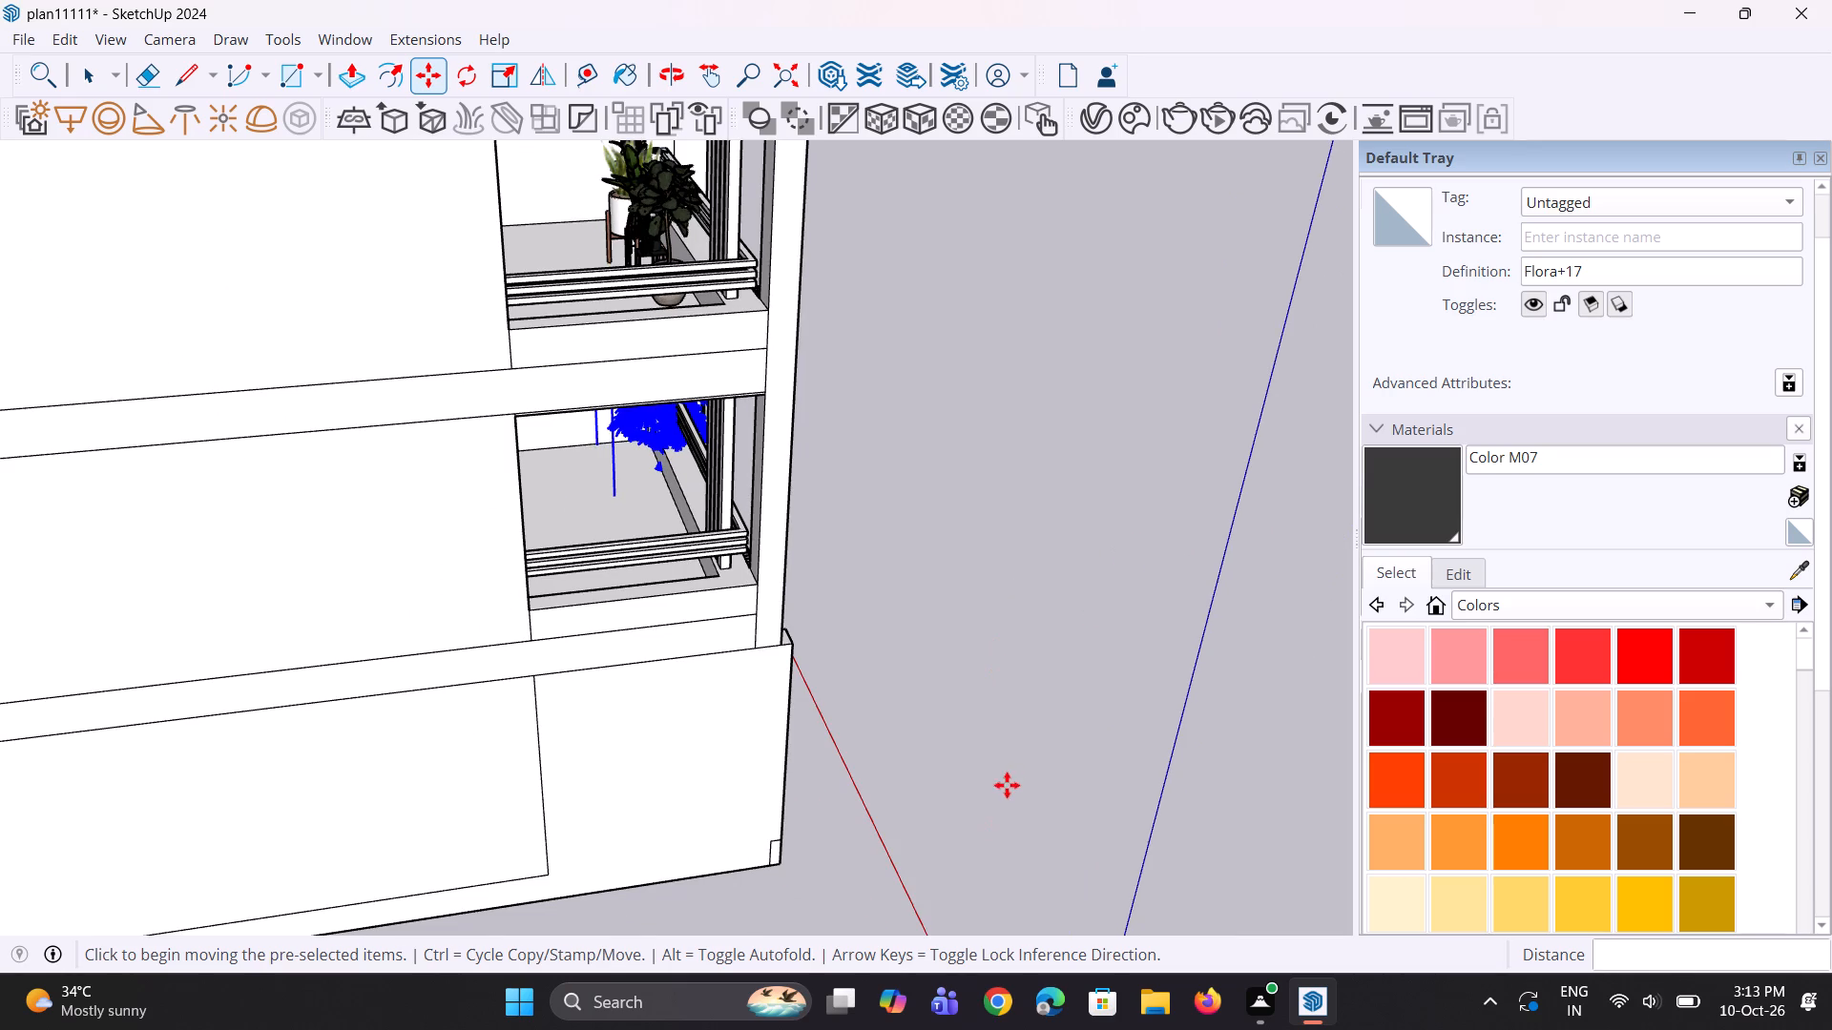
scroll(626, 436, "up", 2)
scroll(602, 534, "up", 2)
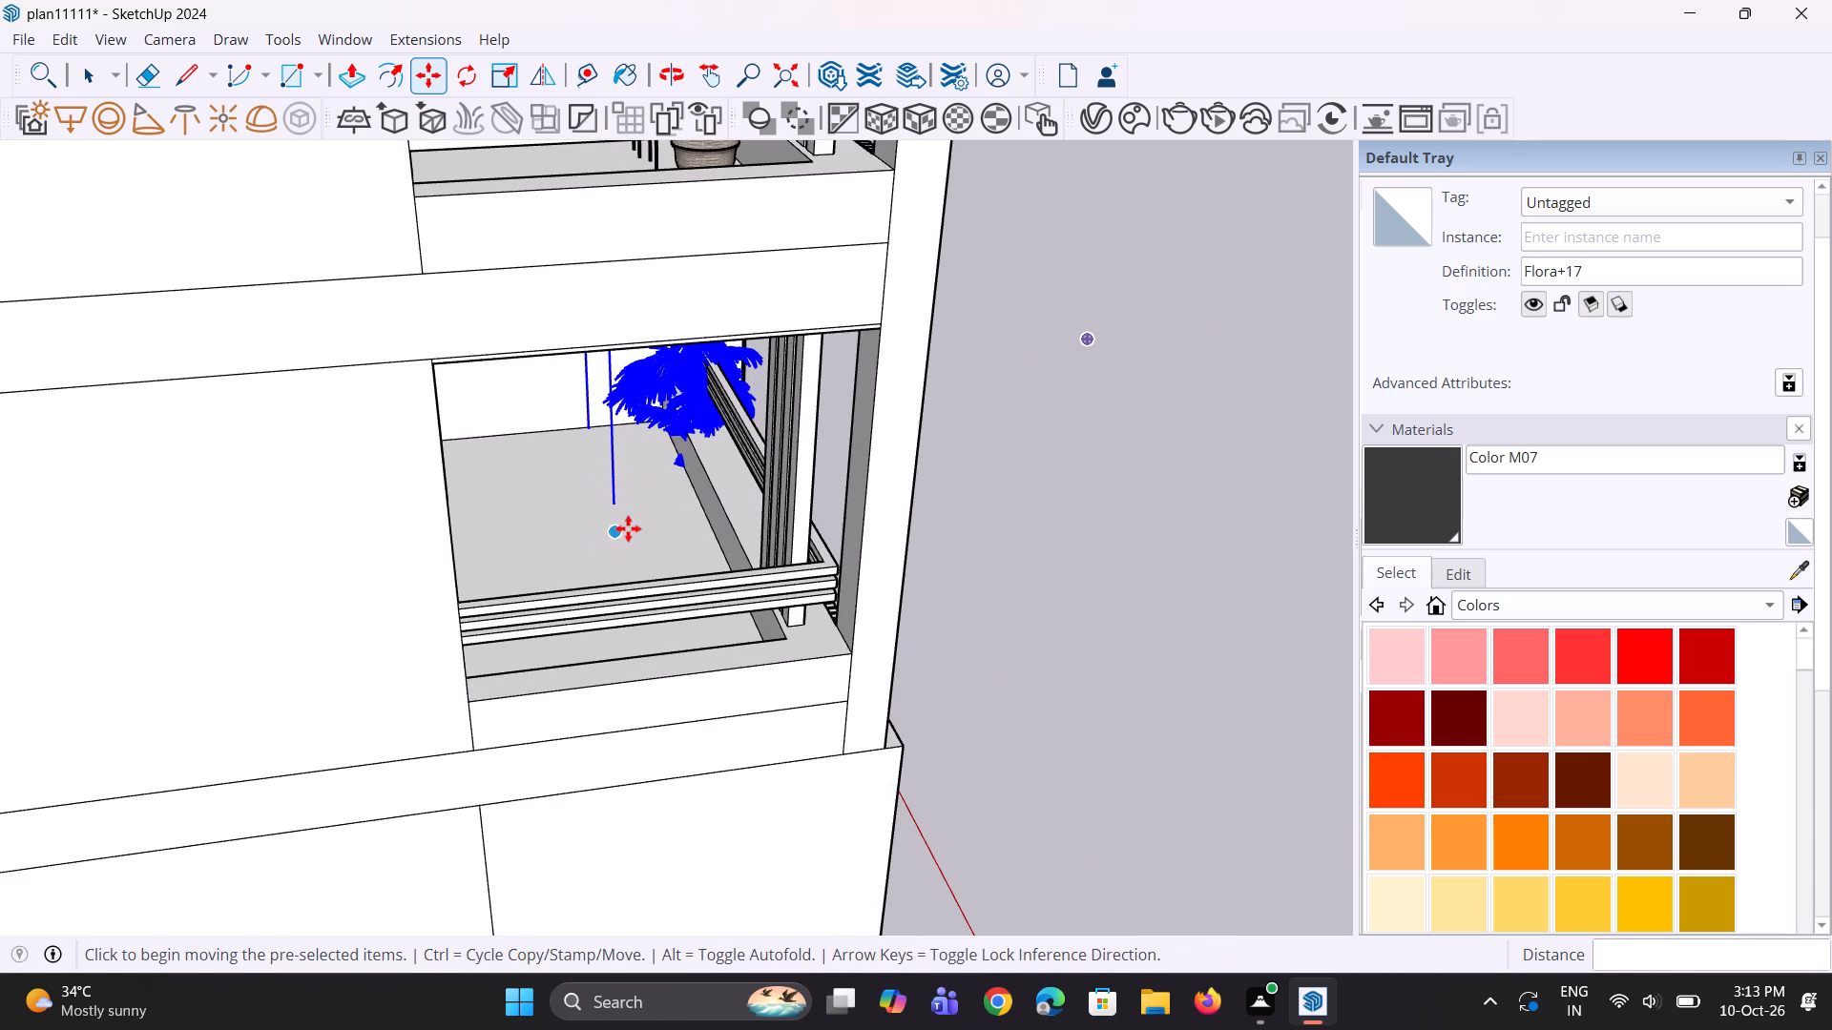
left_click(614, 535)
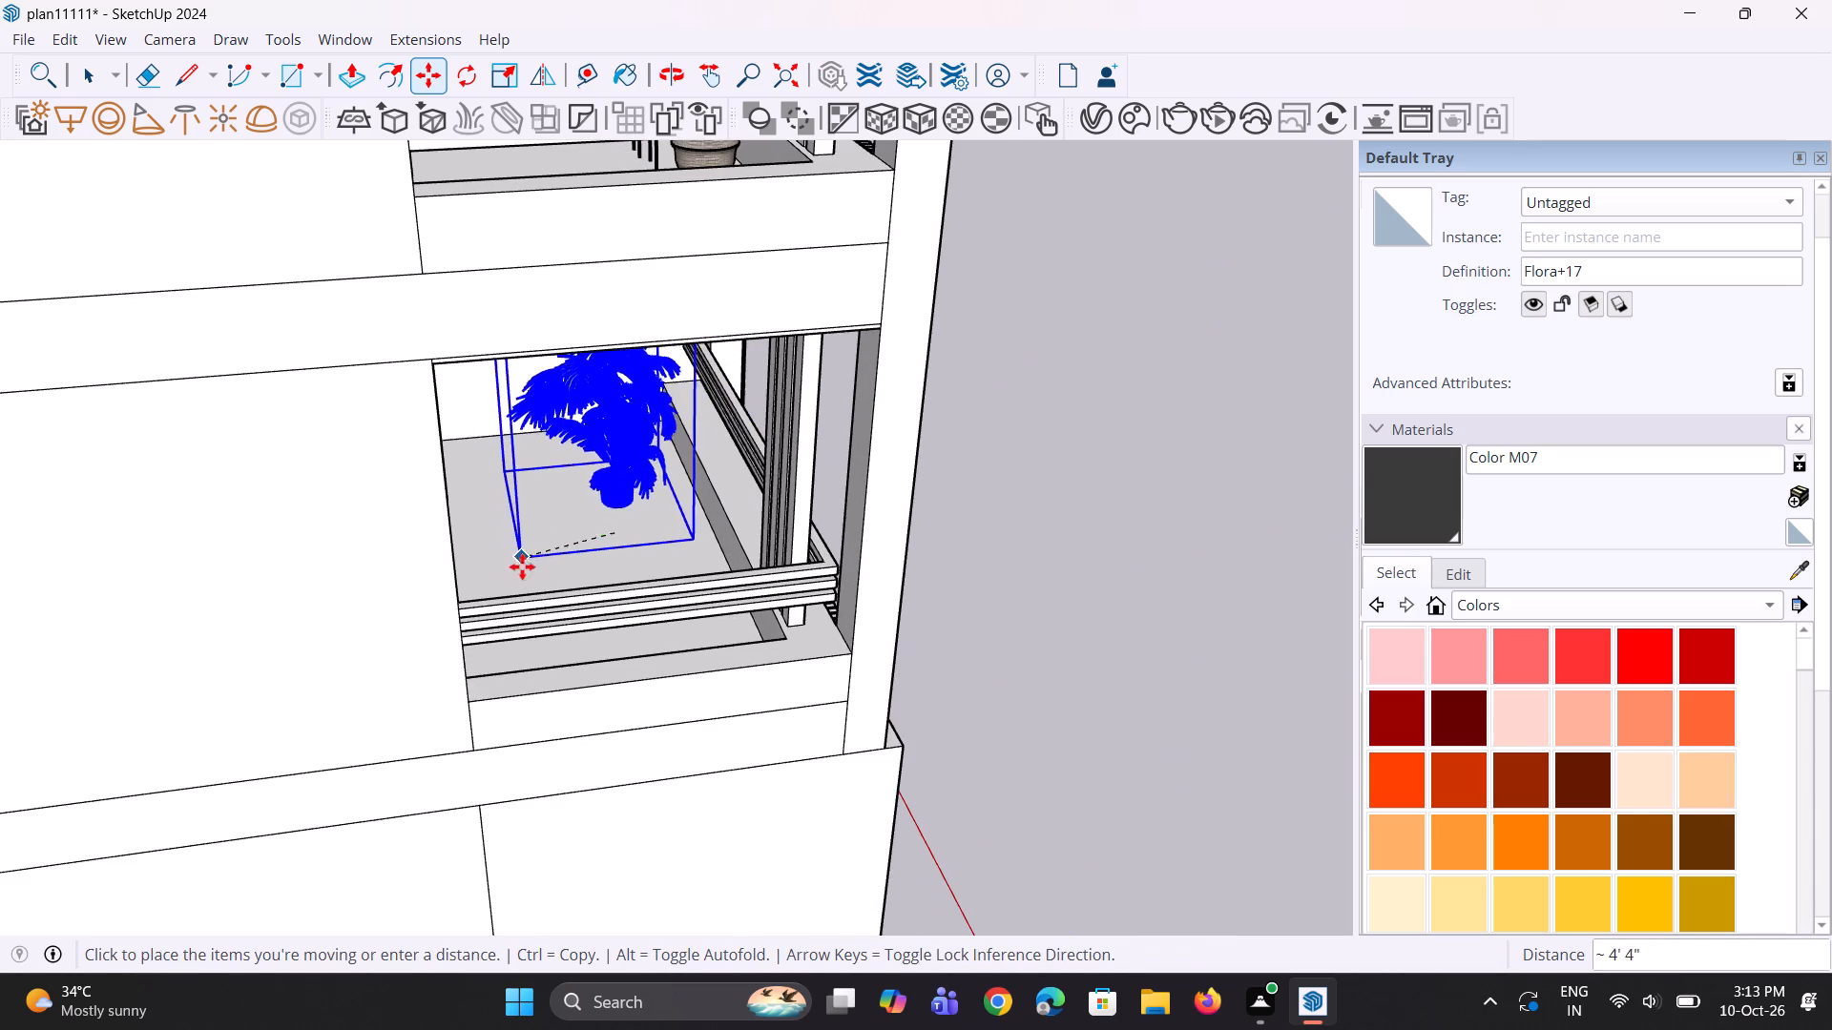
left_click(529, 574)
Raise the Flora+17 copy about 1' 9" to the balcony floor level.
middle_click_drag(664, 571, 585, 560)
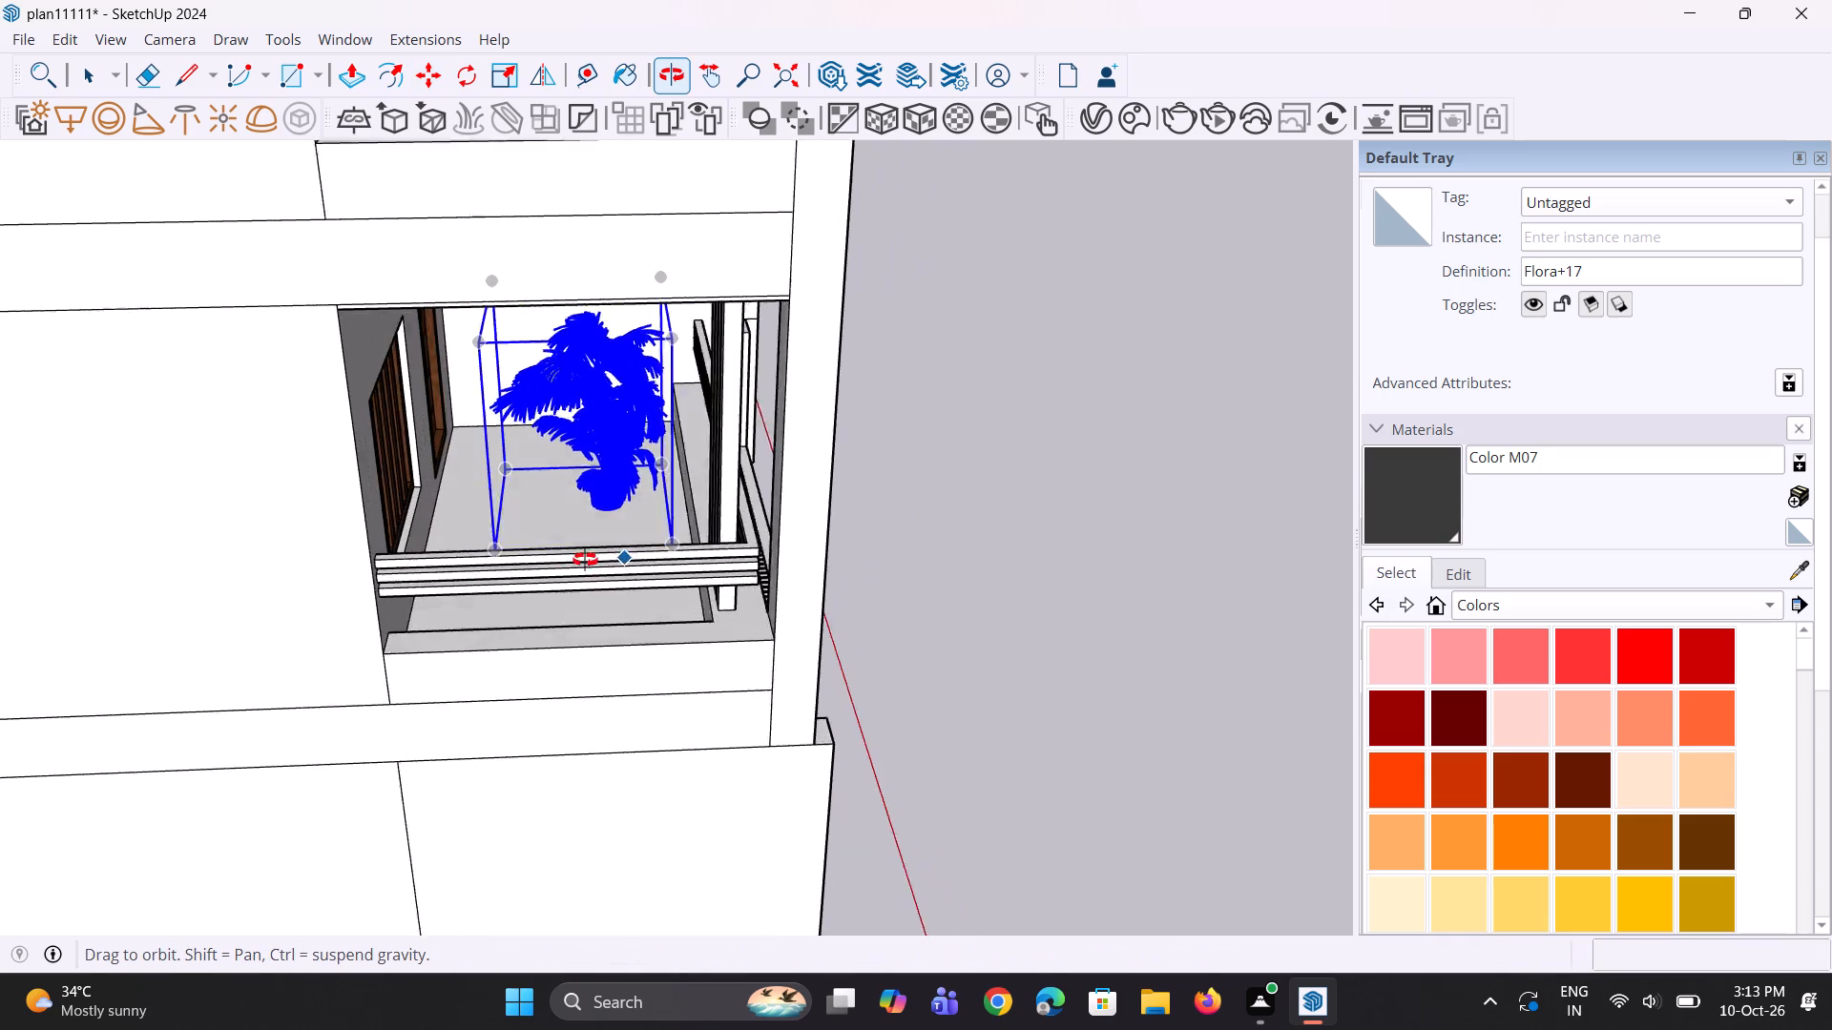
middle_click_drag(585, 560, 577, 573)
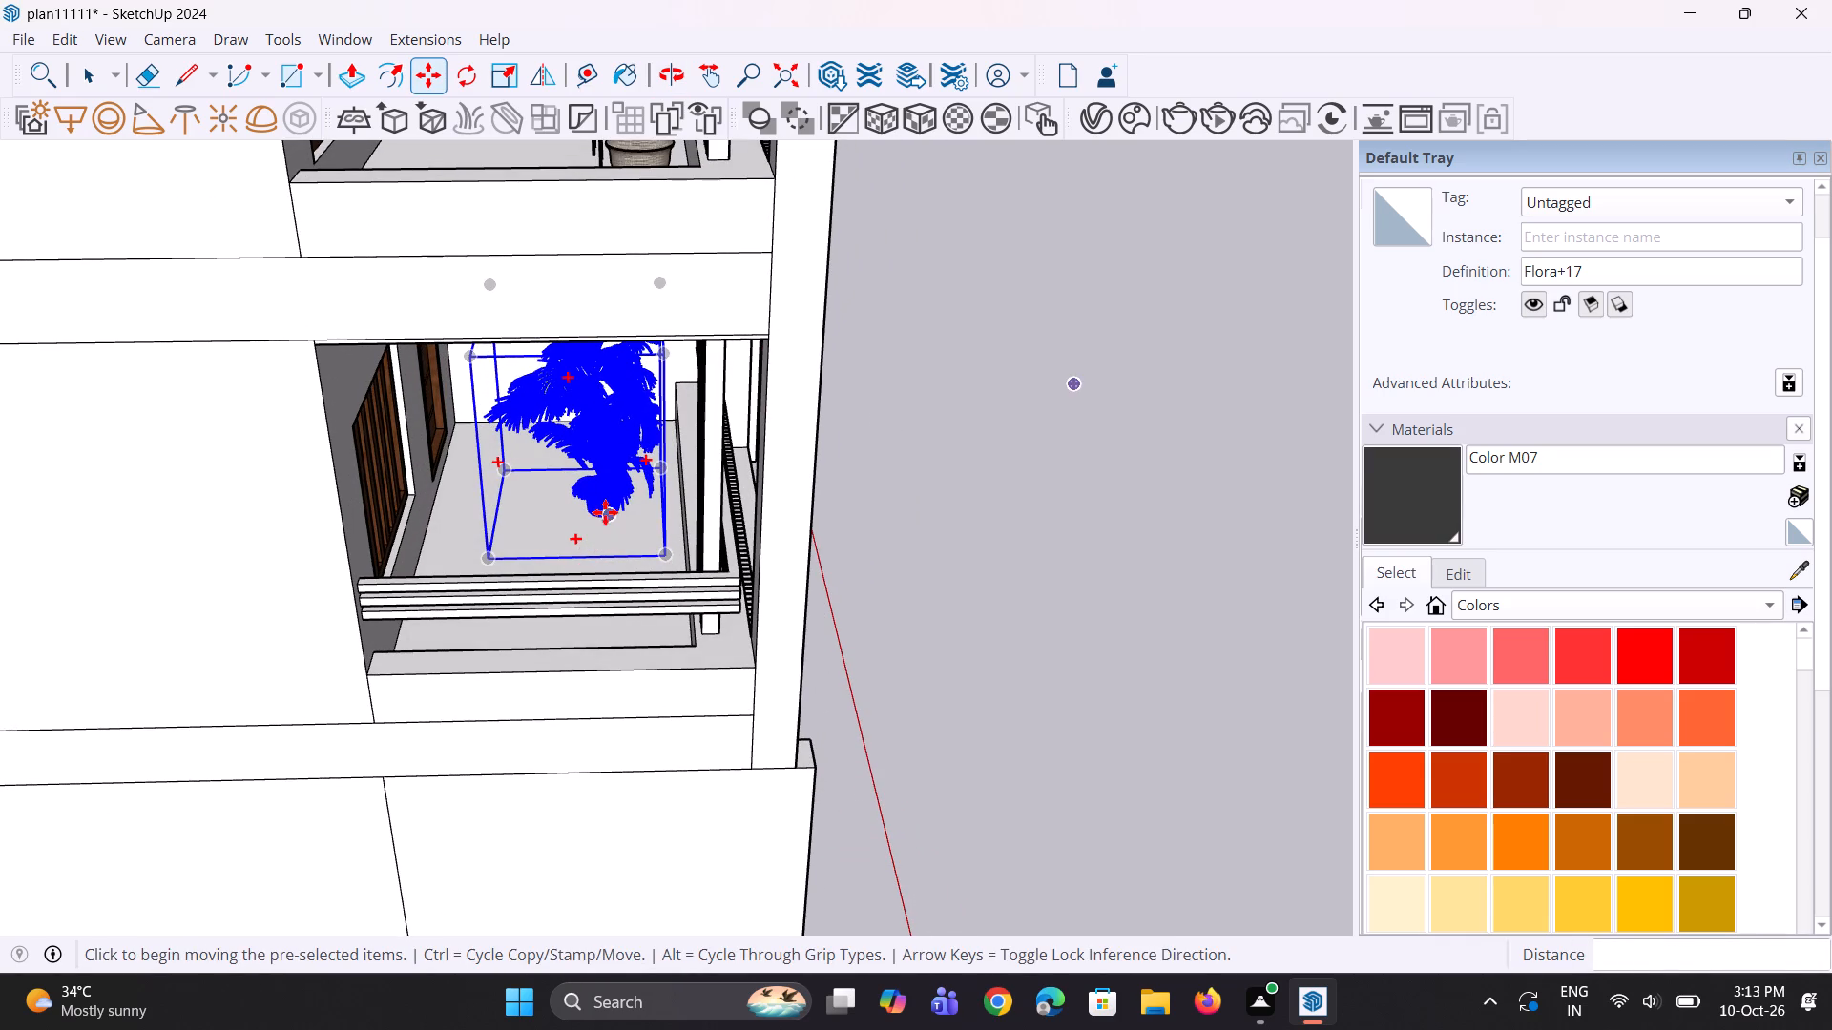
scroll(605, 506, "up", 1)
middle_click_drag(605, 506, 664, 520)
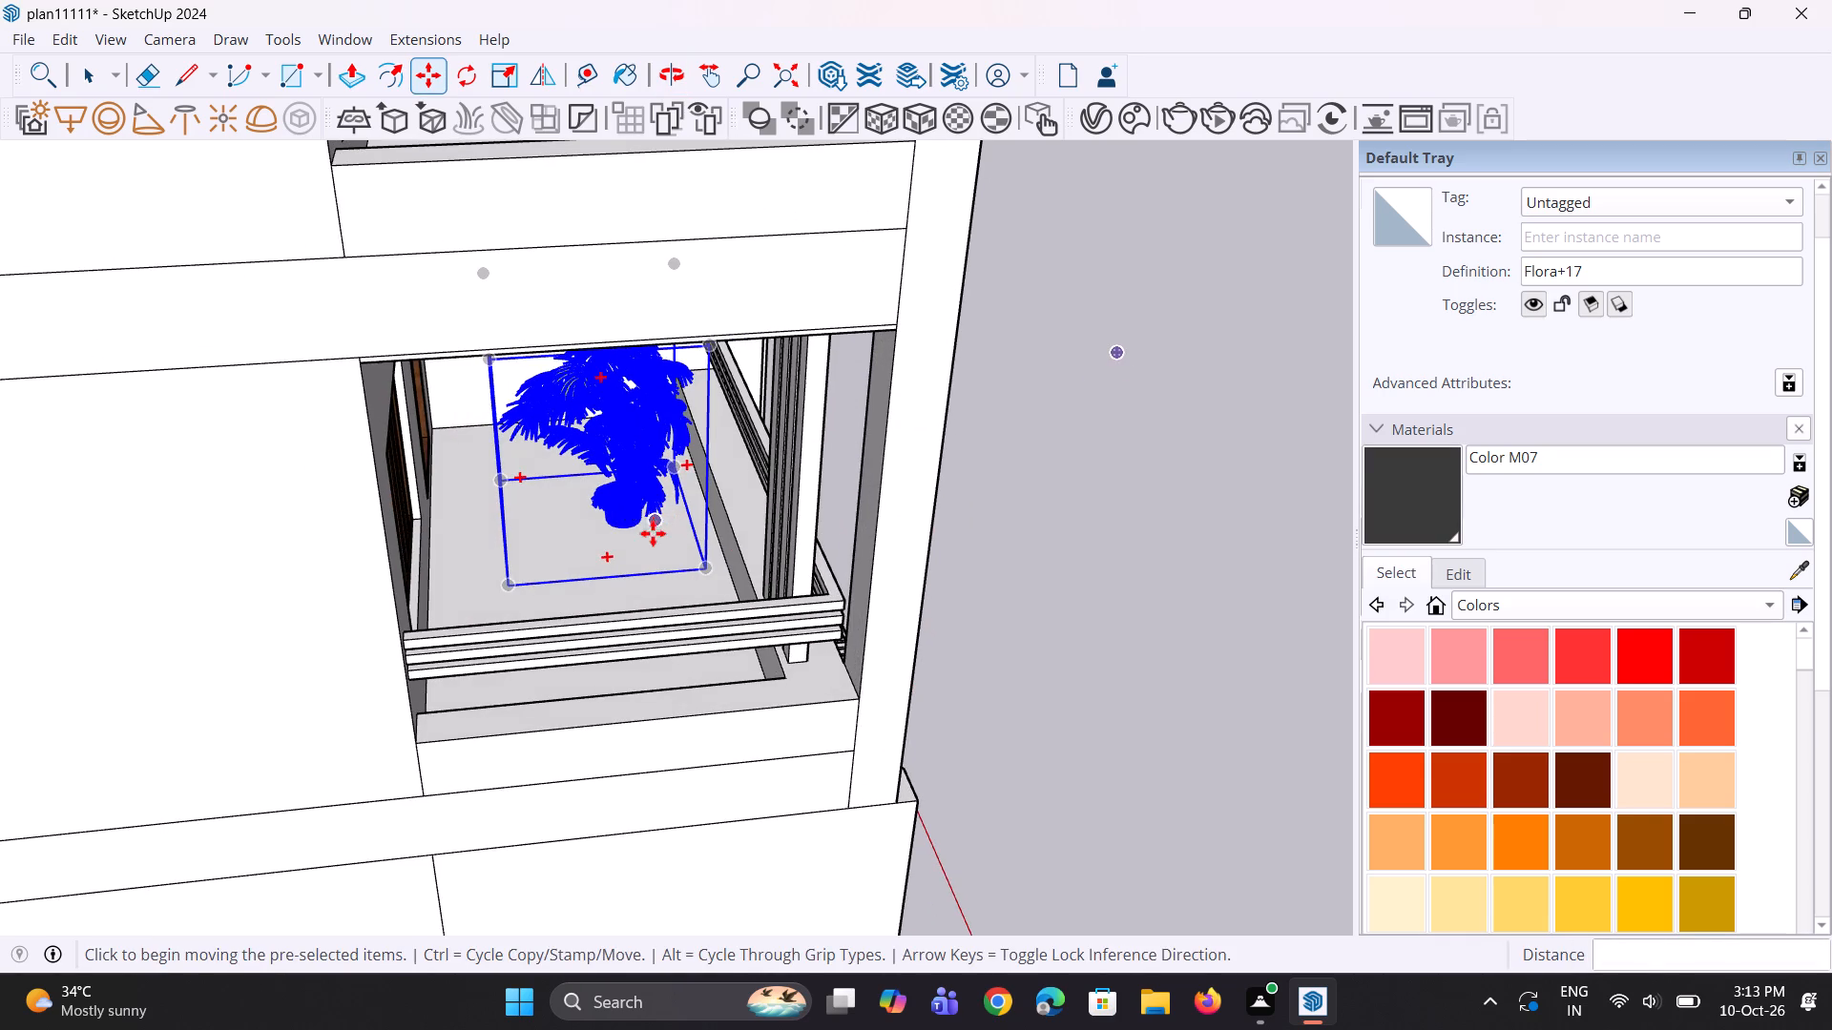
scroll(781, 525, "down", 3)
scroll(718, 546, "up", 5)
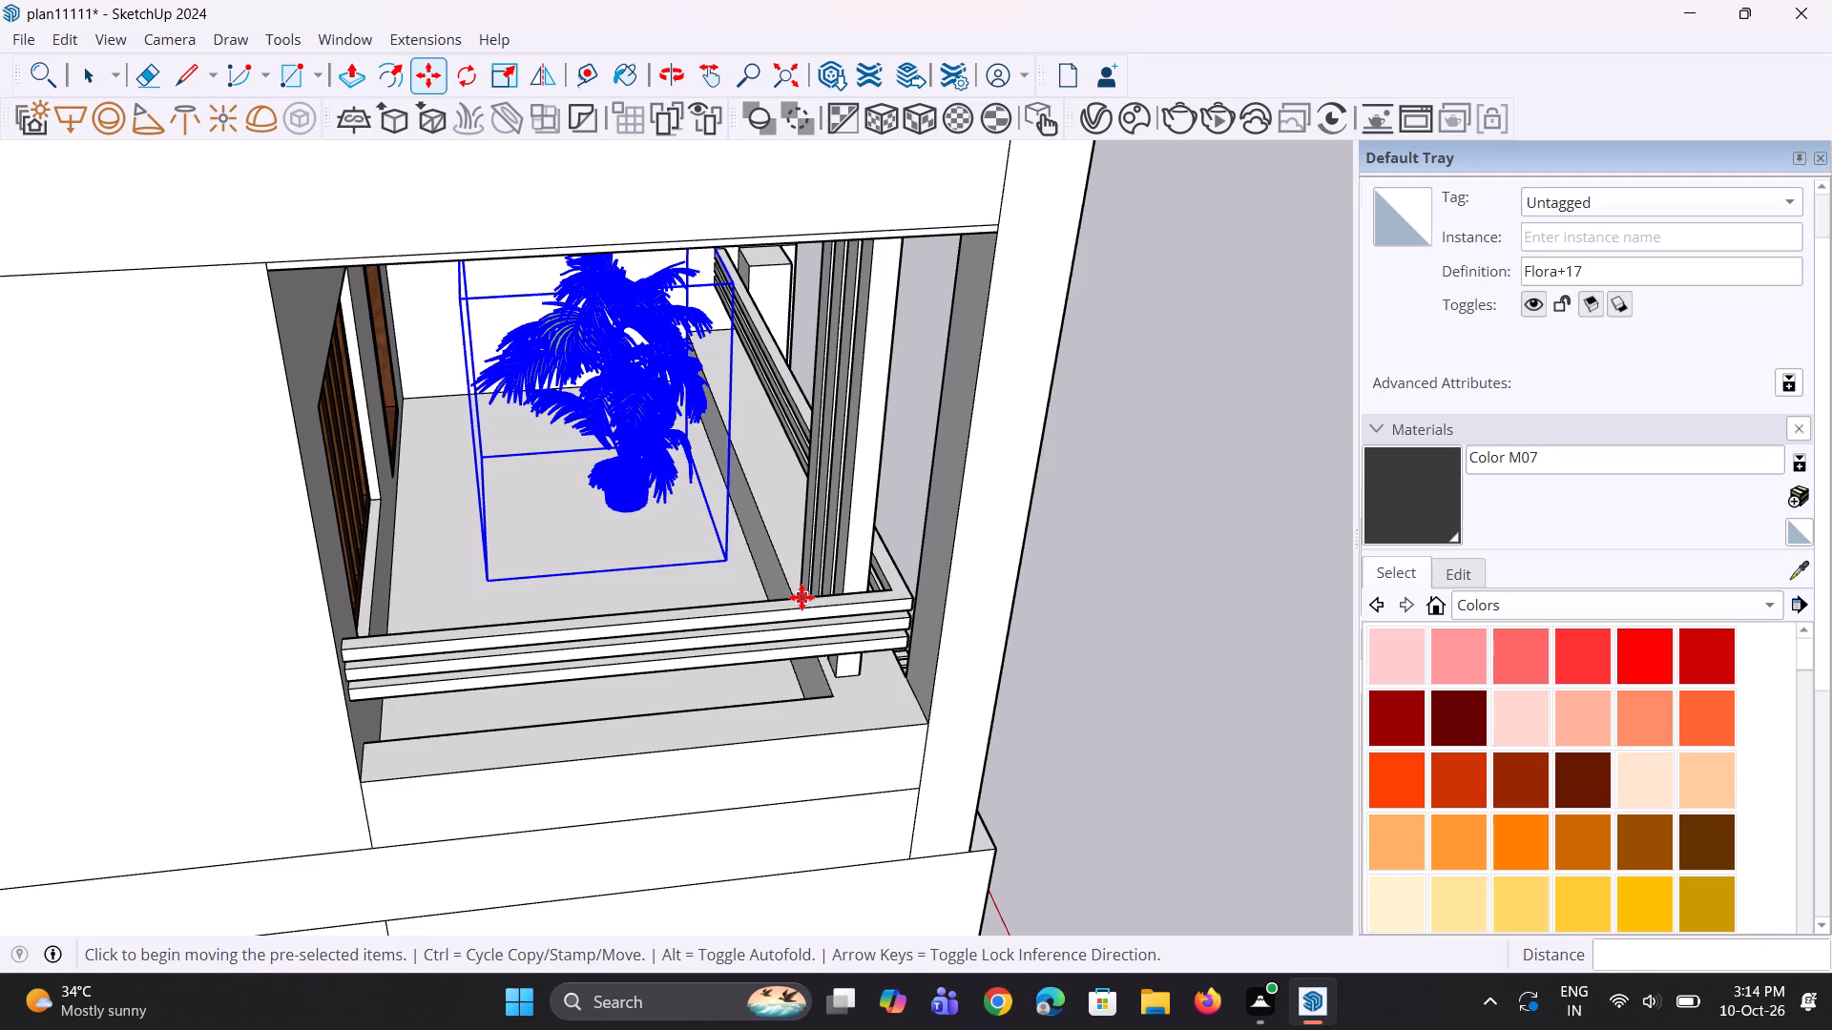
middle_click_drag(725, 550, 693, 579)
scroll(725, 550, "down", 1)
scroll(693, 579, "up", 4)
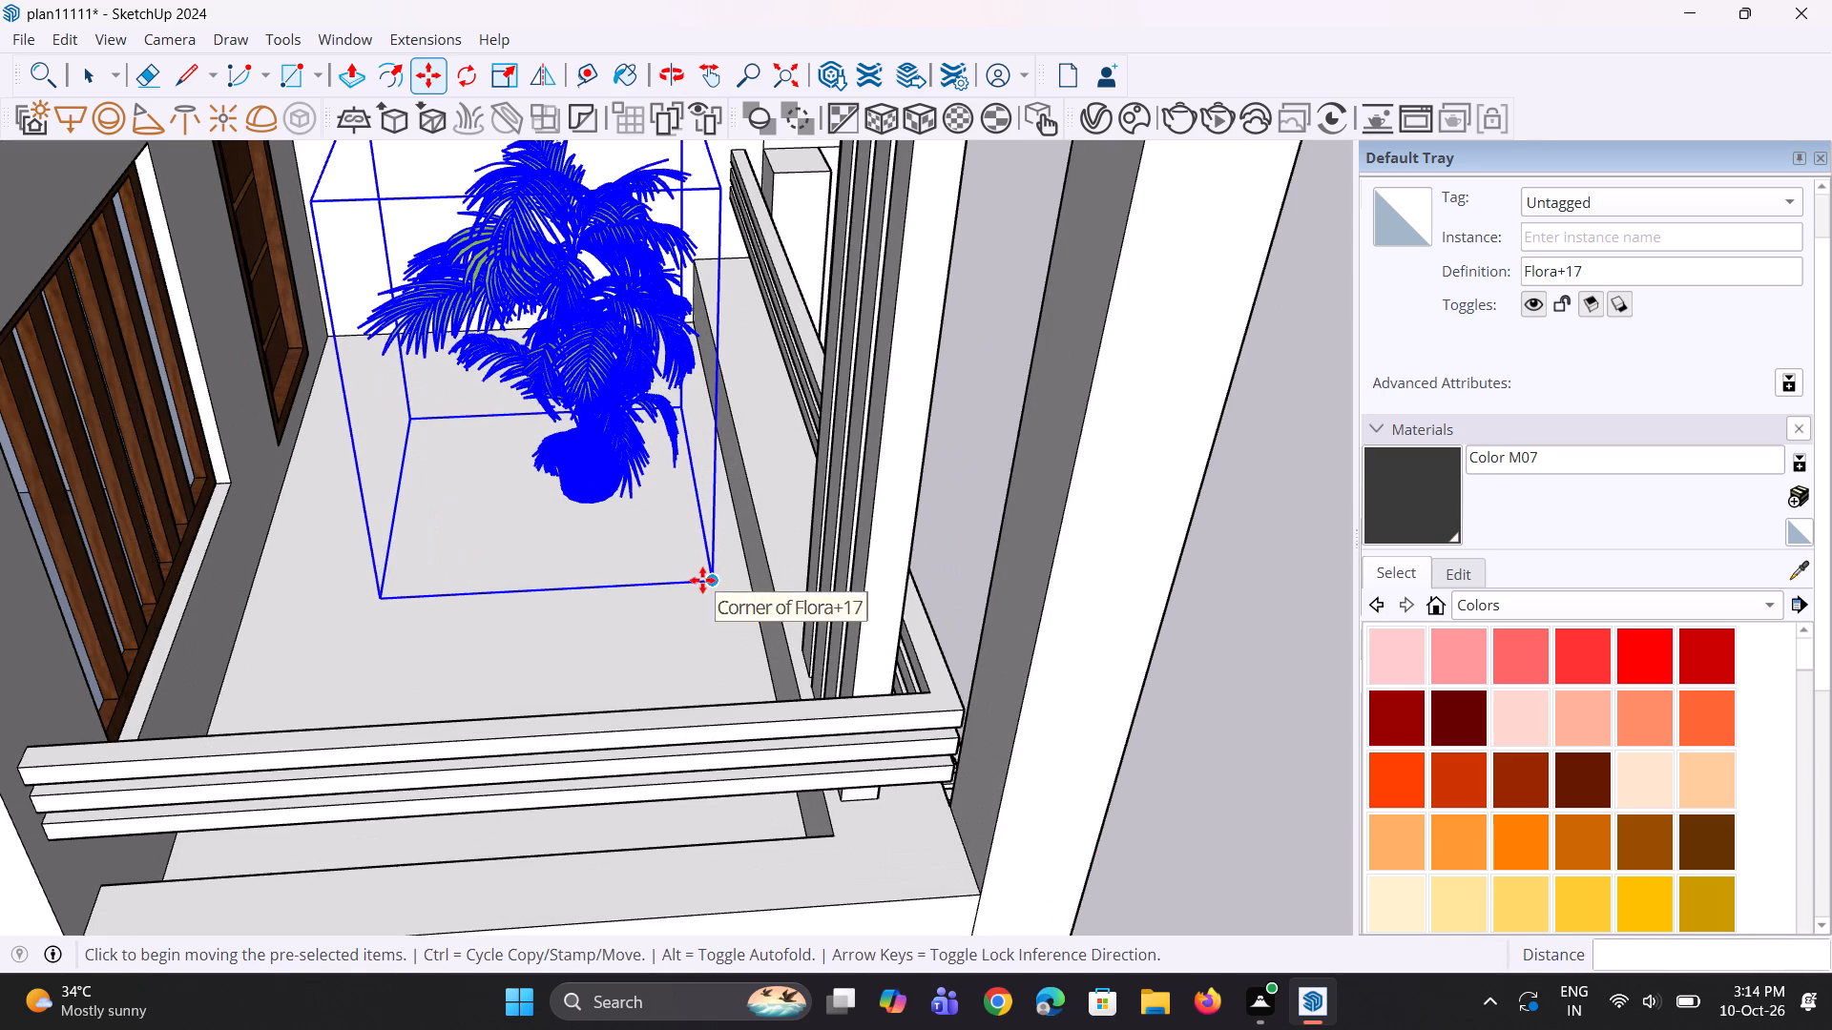
left_click(712, 577)
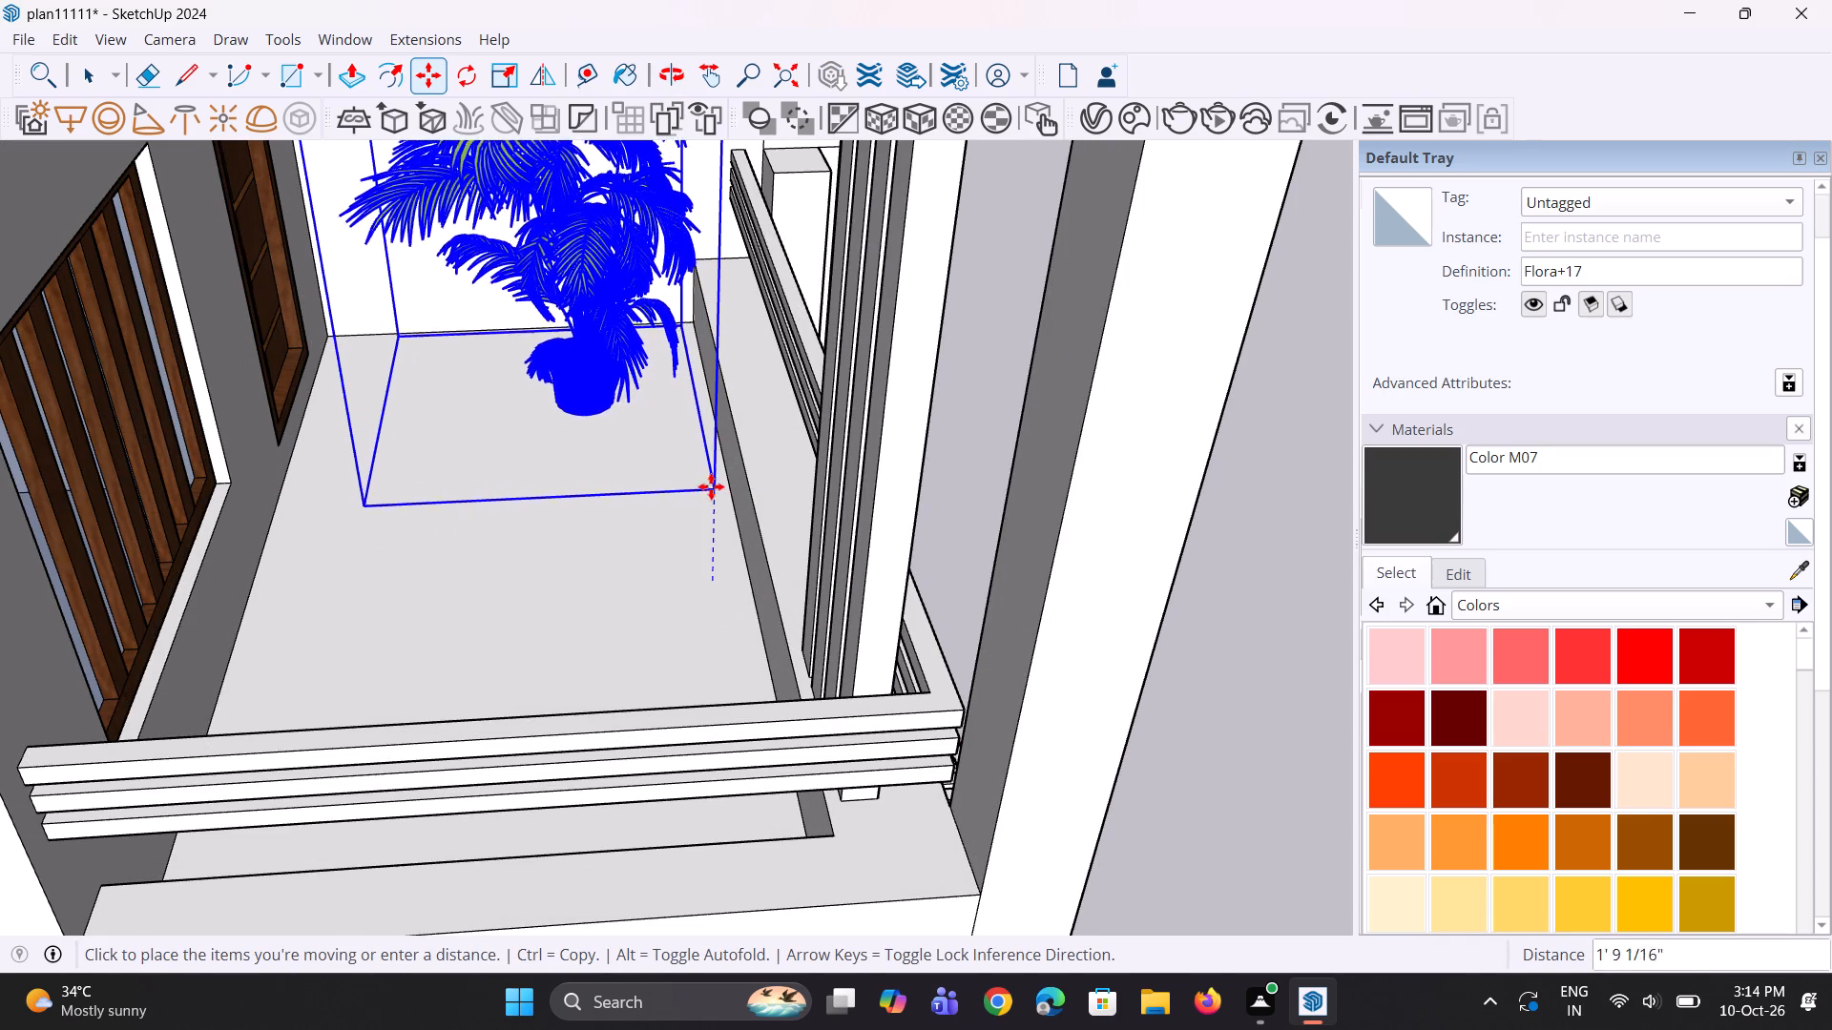
left_click(689, 499)
Shift the Flora+17 copy about 5 3/4" parallel to the front railing, toward the central slatted column.
middle_click_drag(793, 590, 319, 564)
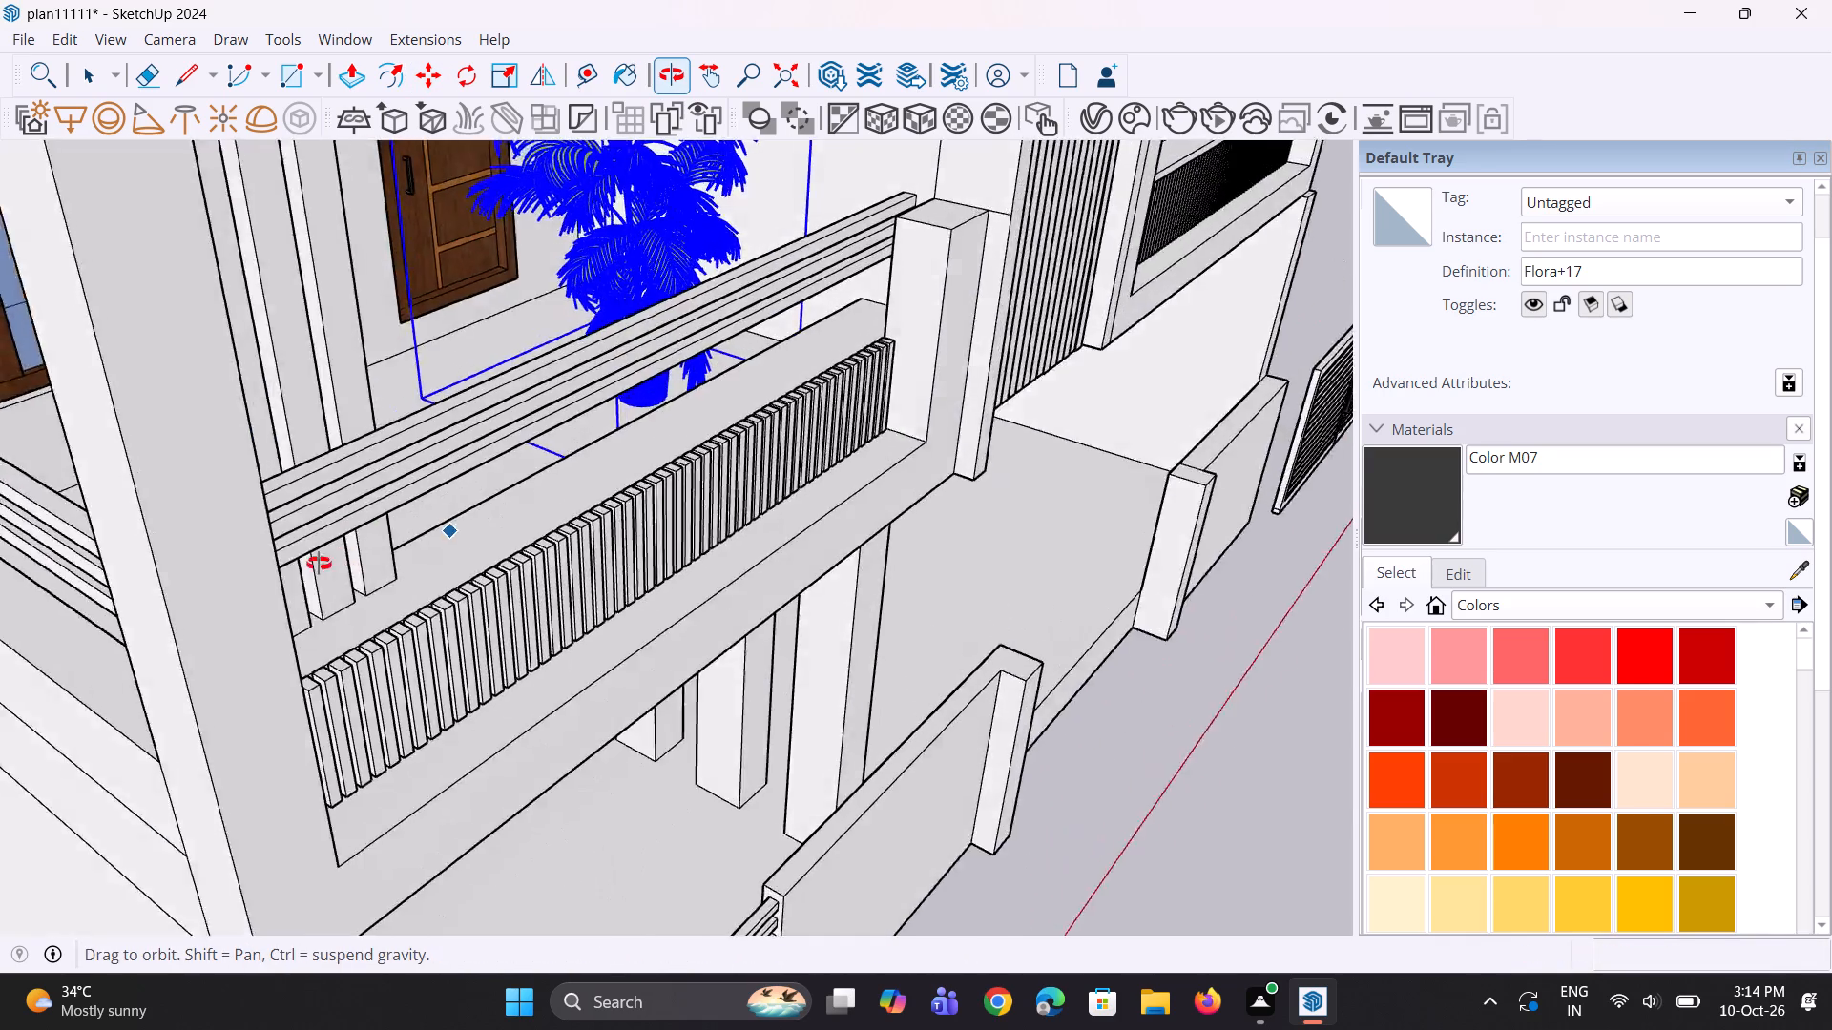
middle_click_drag(319, 564, 260, 568)
scroll(607, 496, "up", 4)
middle_click_drag(736, 442, 632, 609)
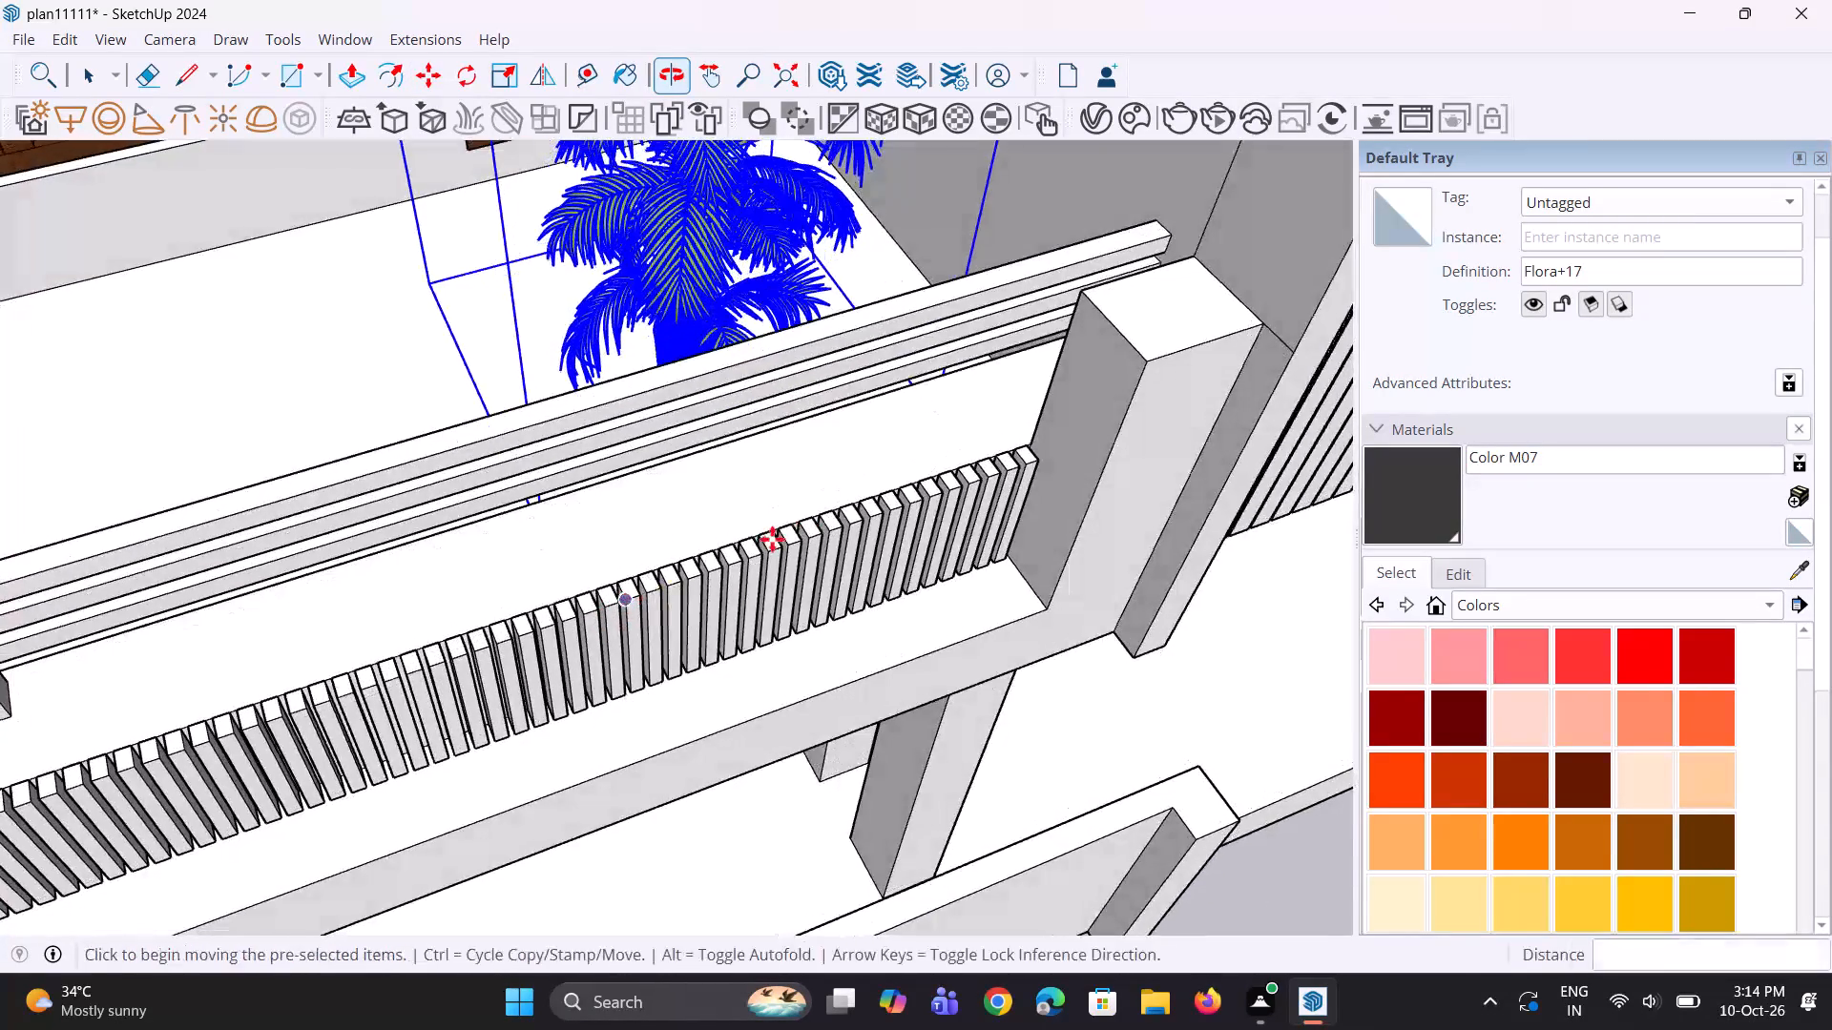
middle_click_drag(885, 469, 869, 609)
scroll(869, 578, "up", 3)
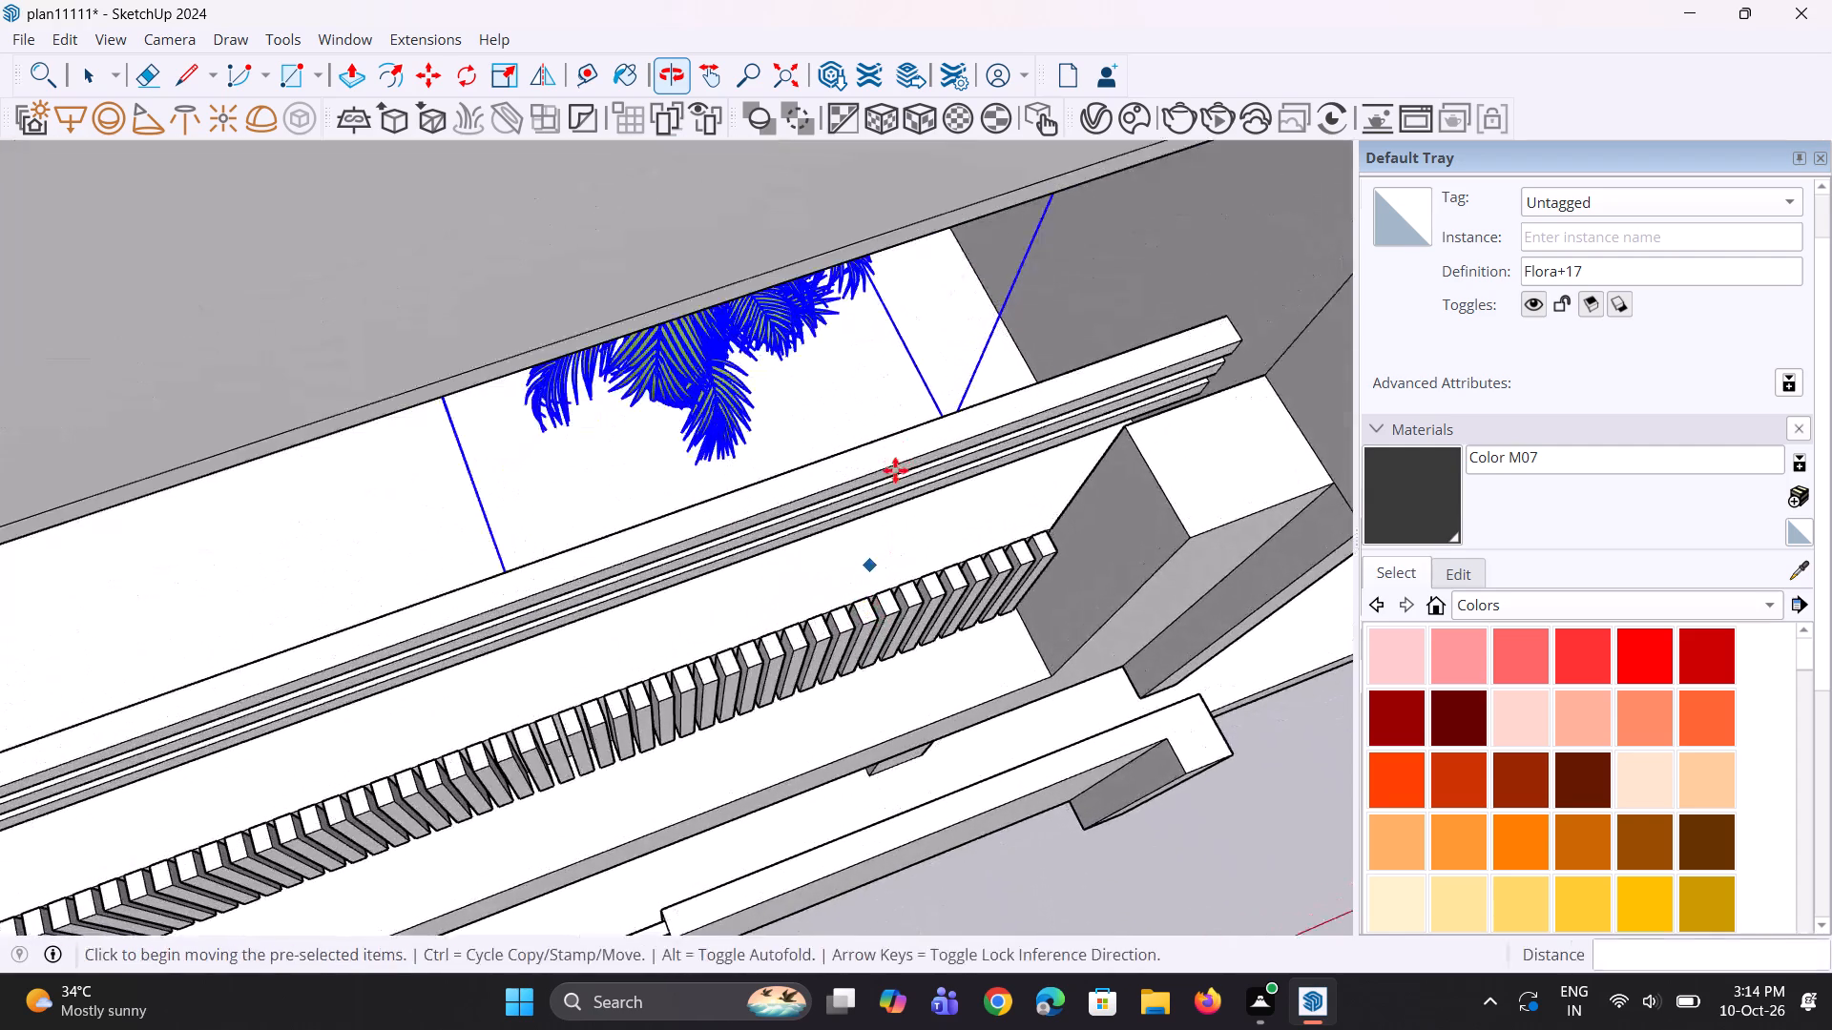
scroll(895, 470, "up", 10)
middle_click_drag(903, 431, 908, 485)
scroll(949, 426, "up", 3)
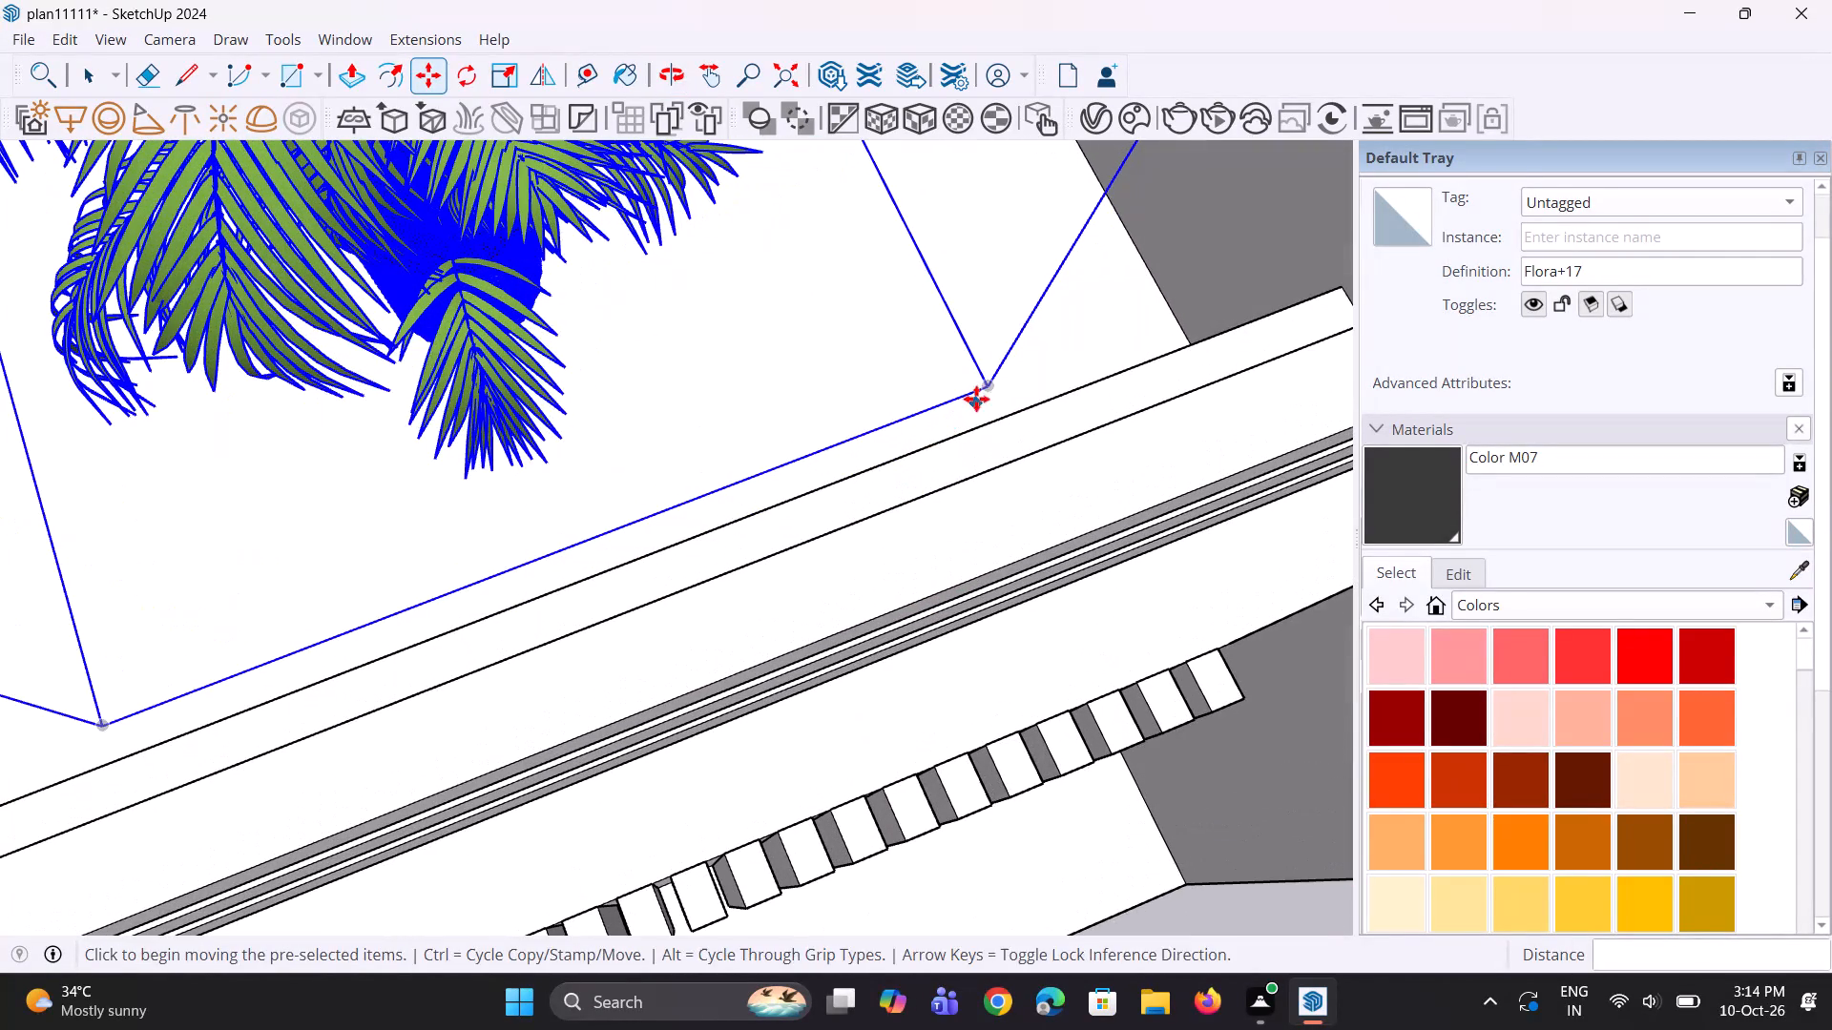
left_click(978, 393)
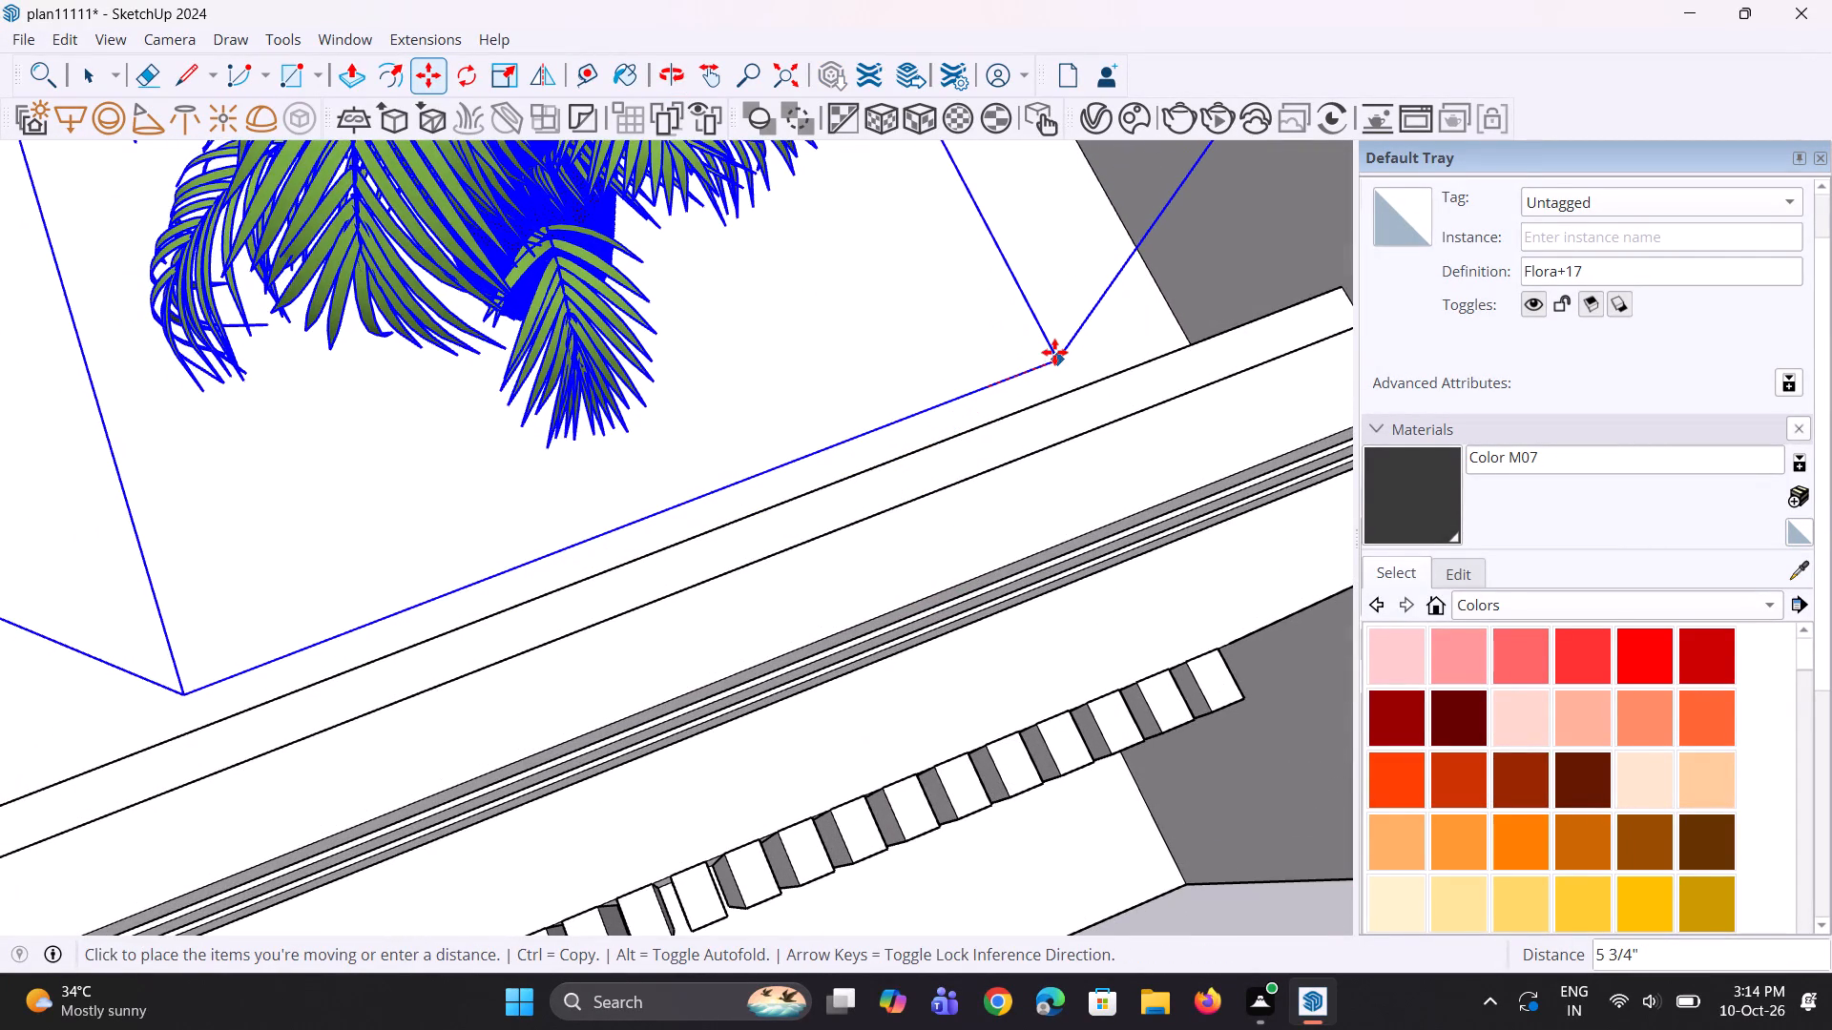
left_click(1054, 352)
Move the Flora+17 copy about 1' 3/16" across the balcony floor toward the front railing ledge.
scroll(1070, 360, "down", 13)
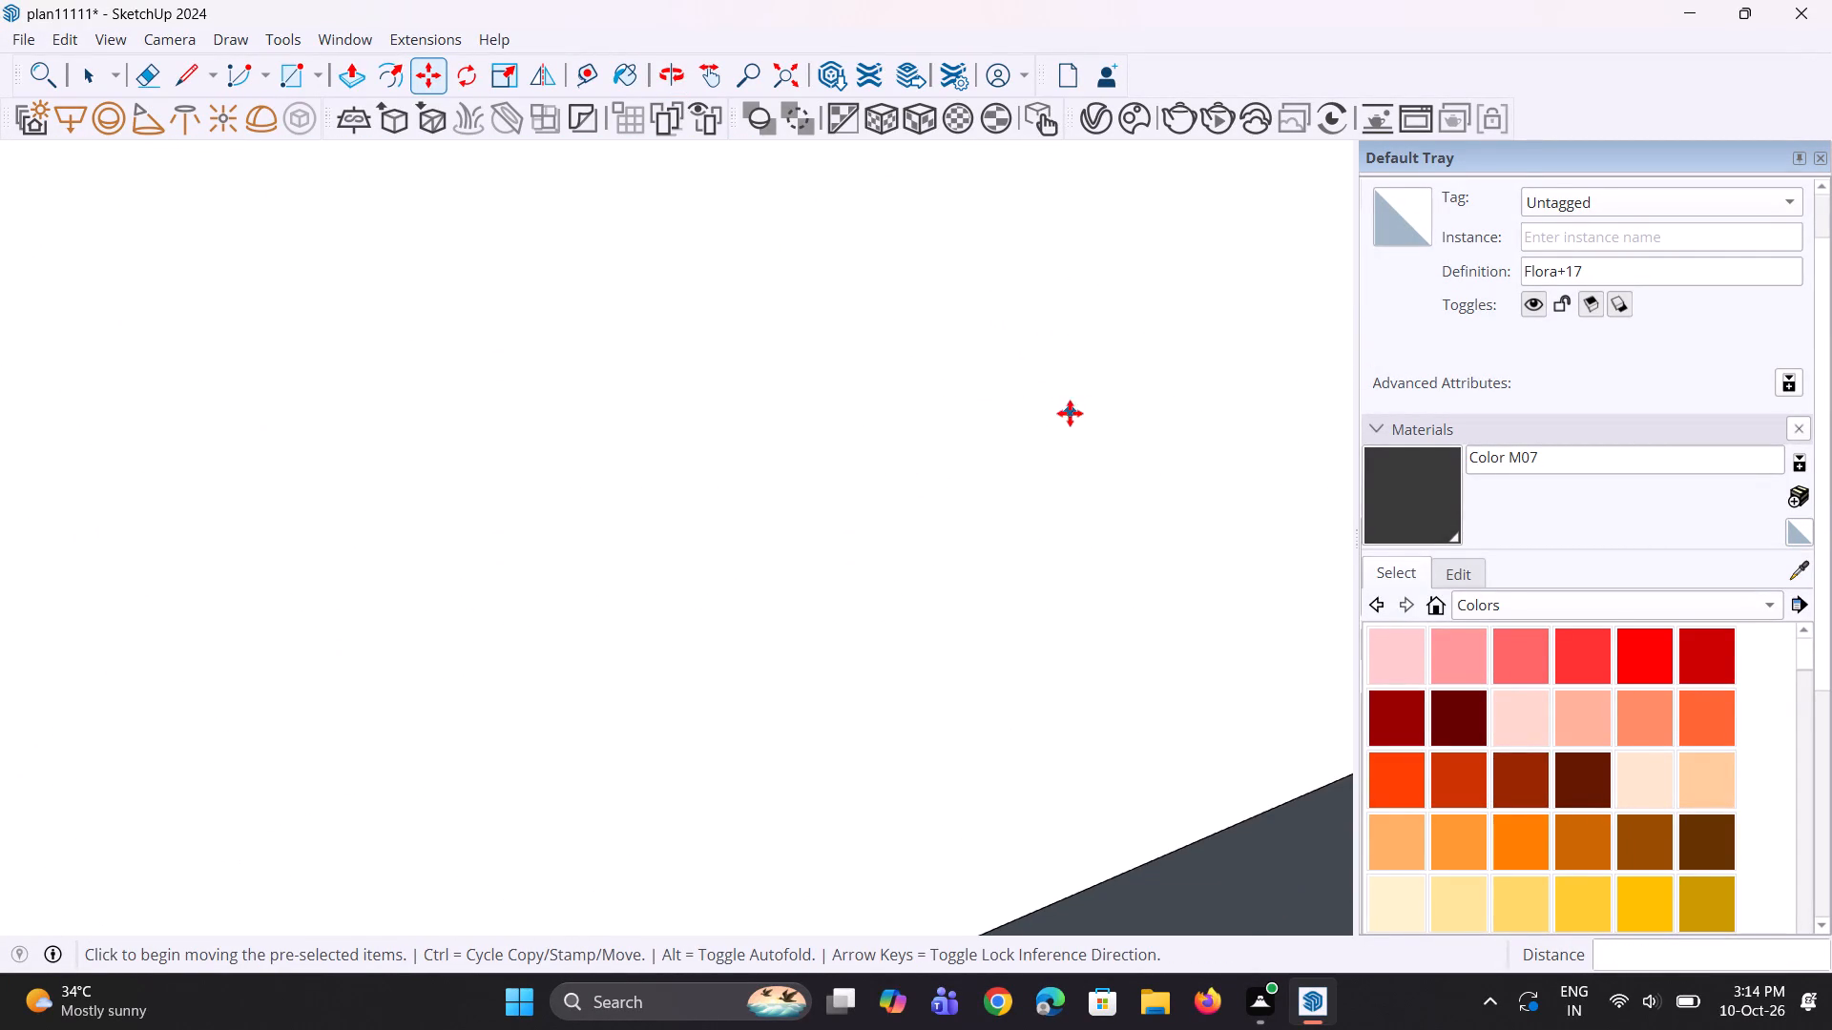
scroll(1070, 413, "down", 2)
middle_click_drag(1018, 547, 1115, 463)
left_click(786, 76)
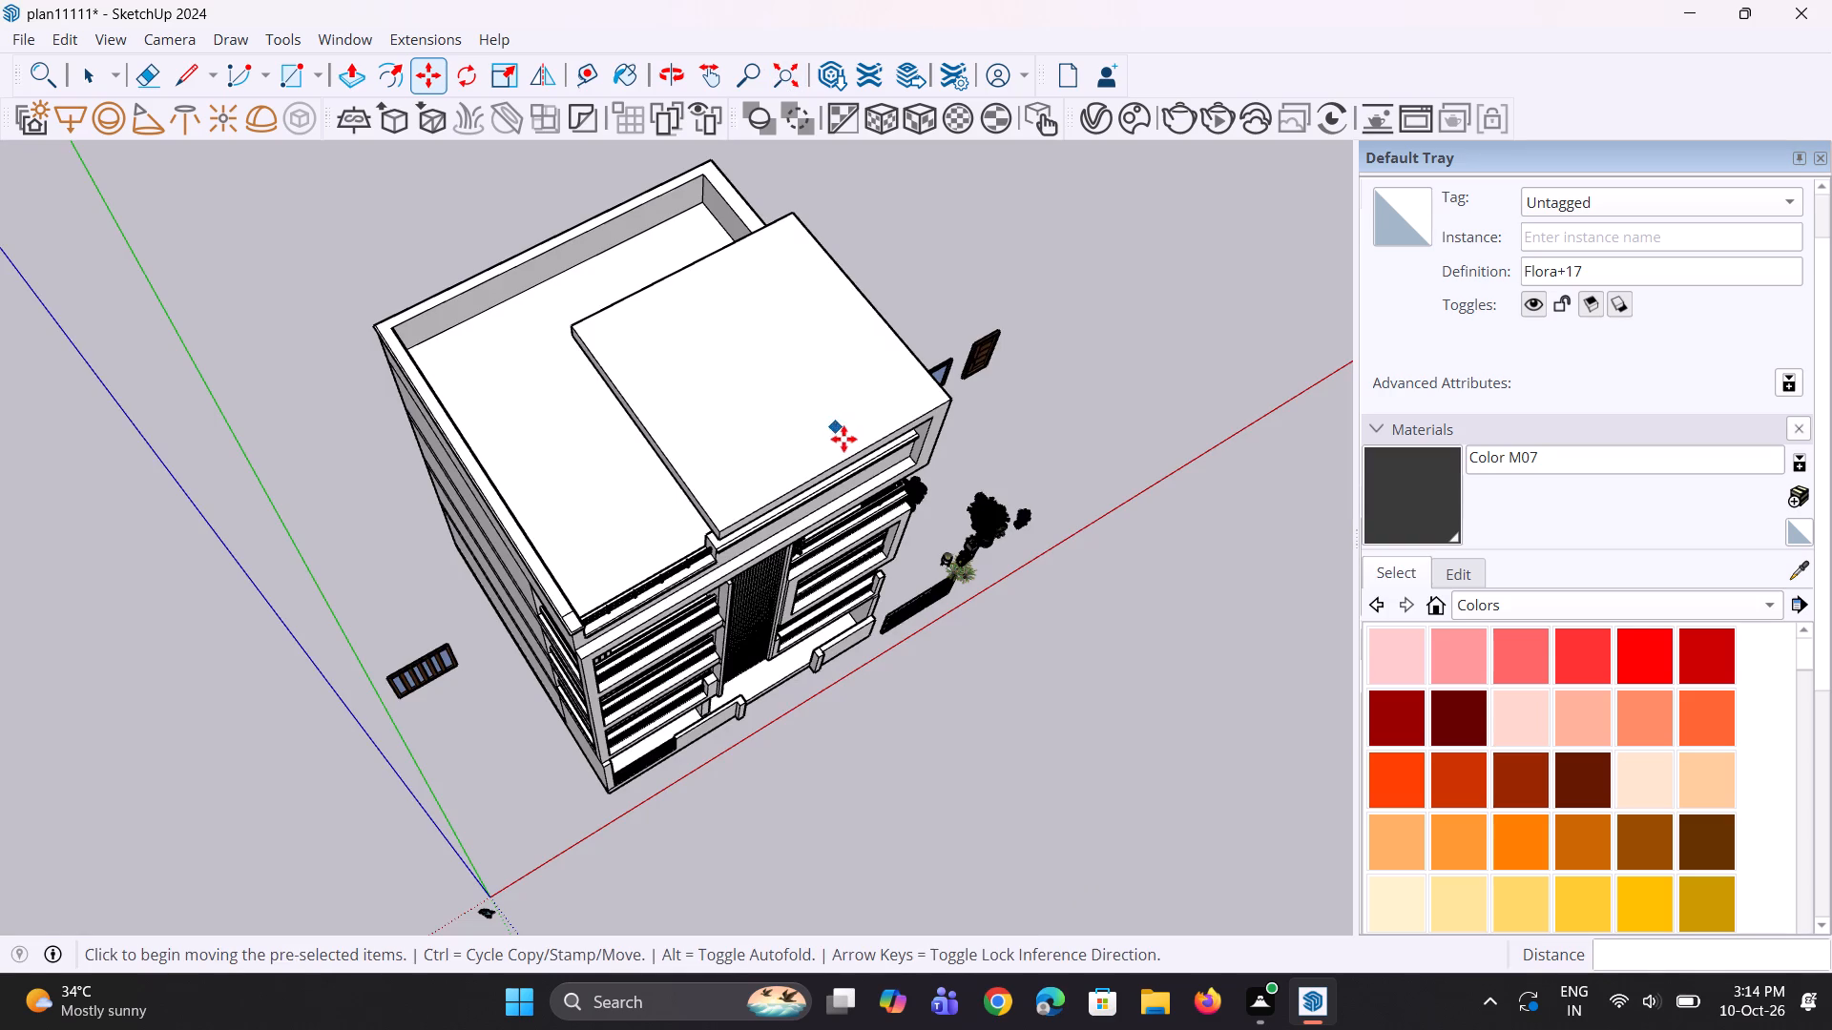
middle_click_drag(810, 615, 1077, 119)
scroll(773, 567, "up", 3)
scroll(724, 680, "up", 3)
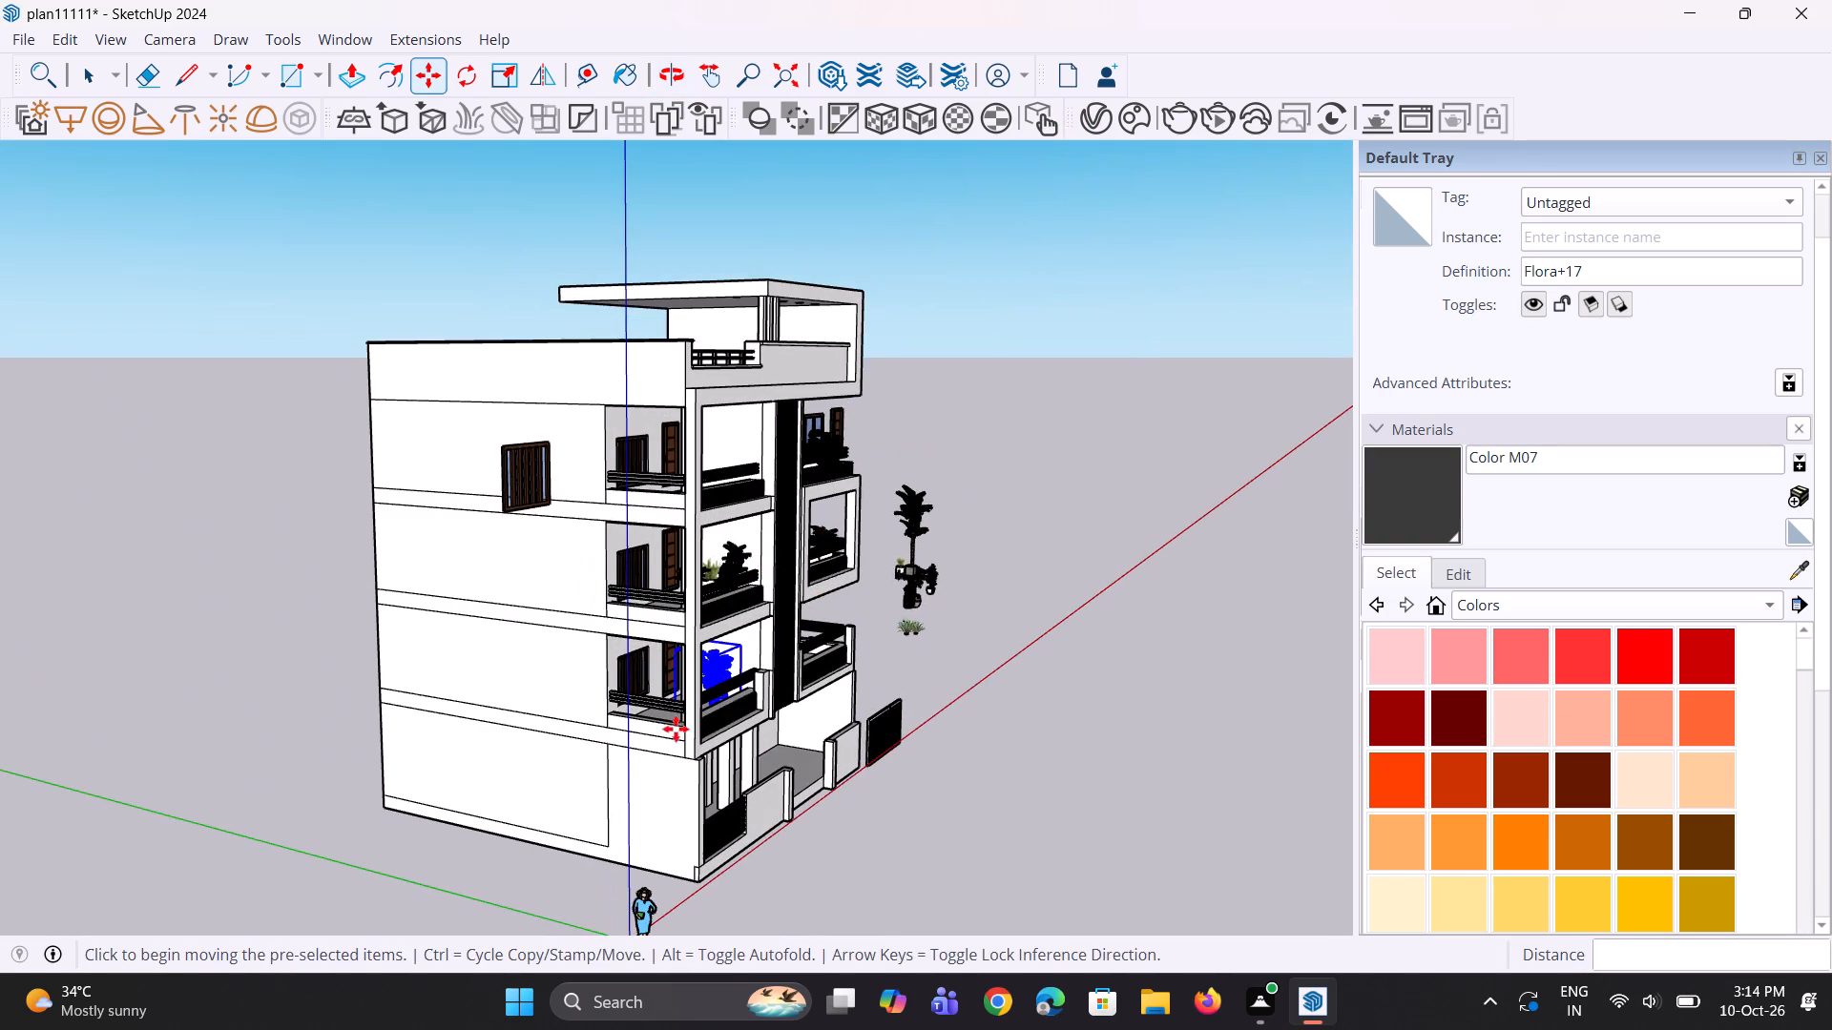
scroll(676, 729, "up", 4)
scroll(696, 669, "down", 4)
middle_click_drag(687, 680, 805, 705)
scroll(802, 708, "up", 8)
scroll(794, 695, "down", 3)
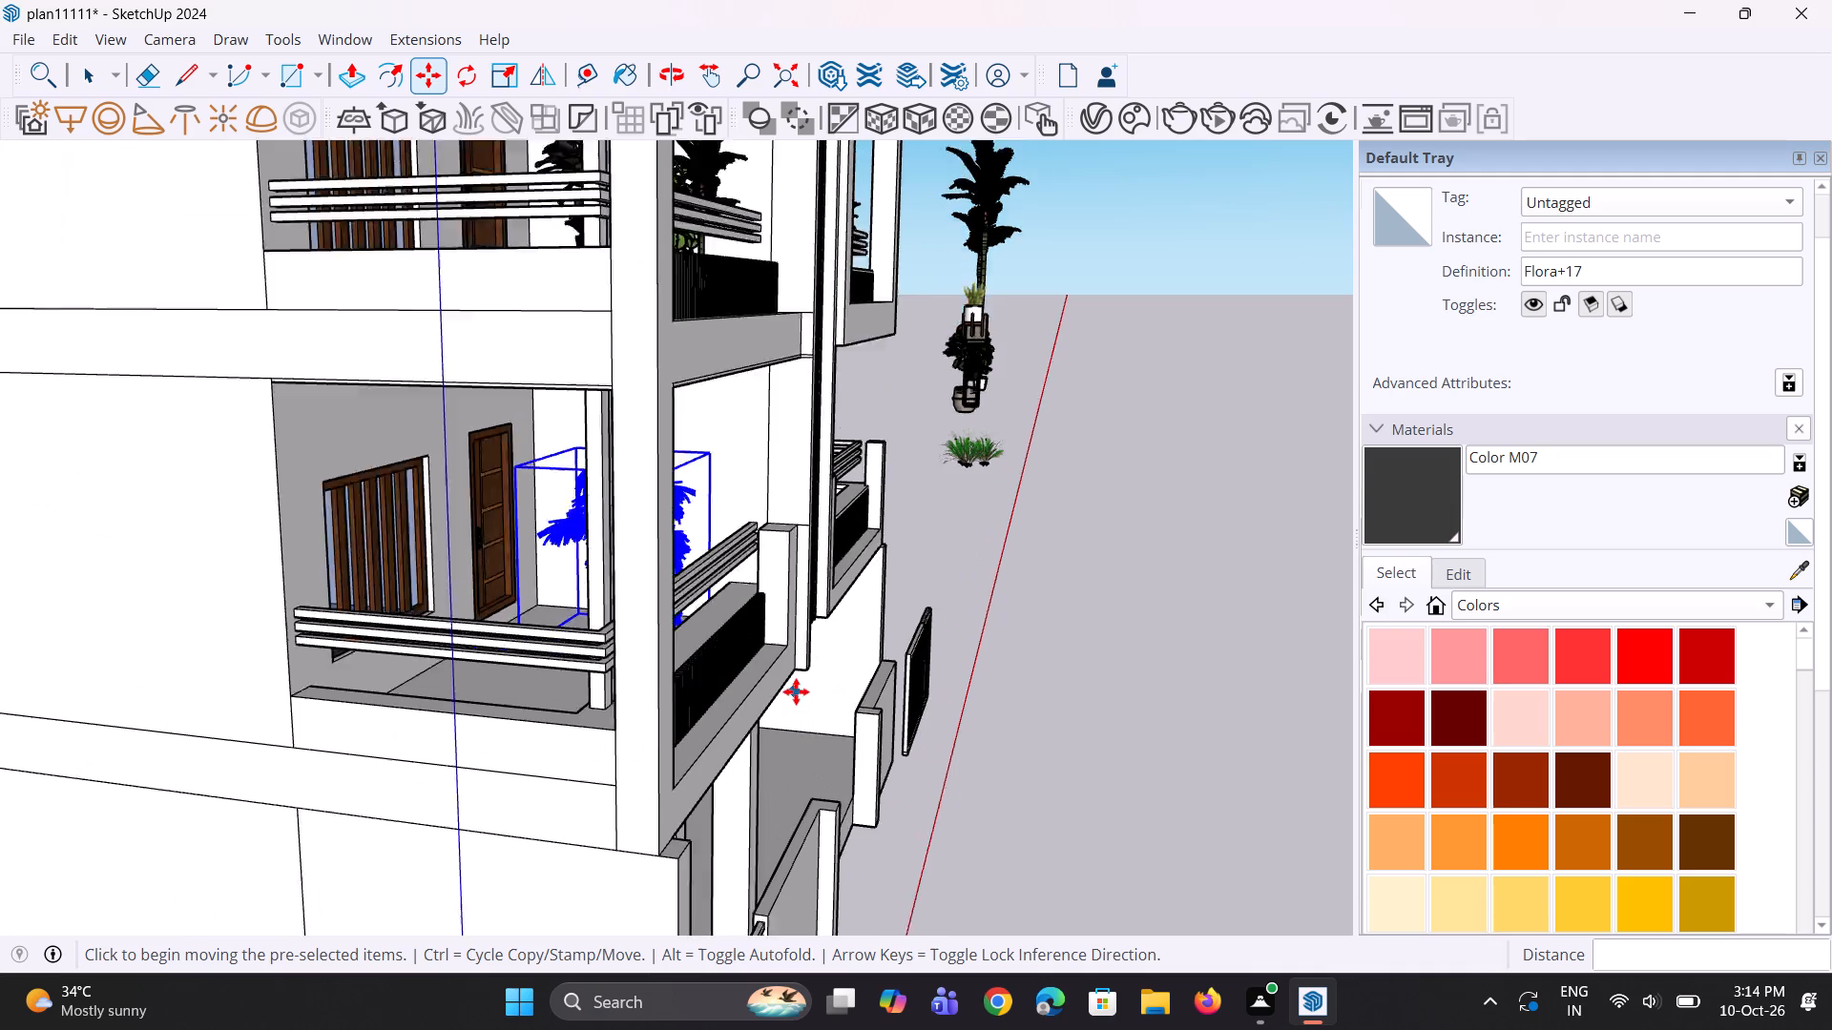
scroll(796, 691, "down", 5)
middle_click_drag(799, 684, 821, 722)
scroll(809, 726, "up", 4)
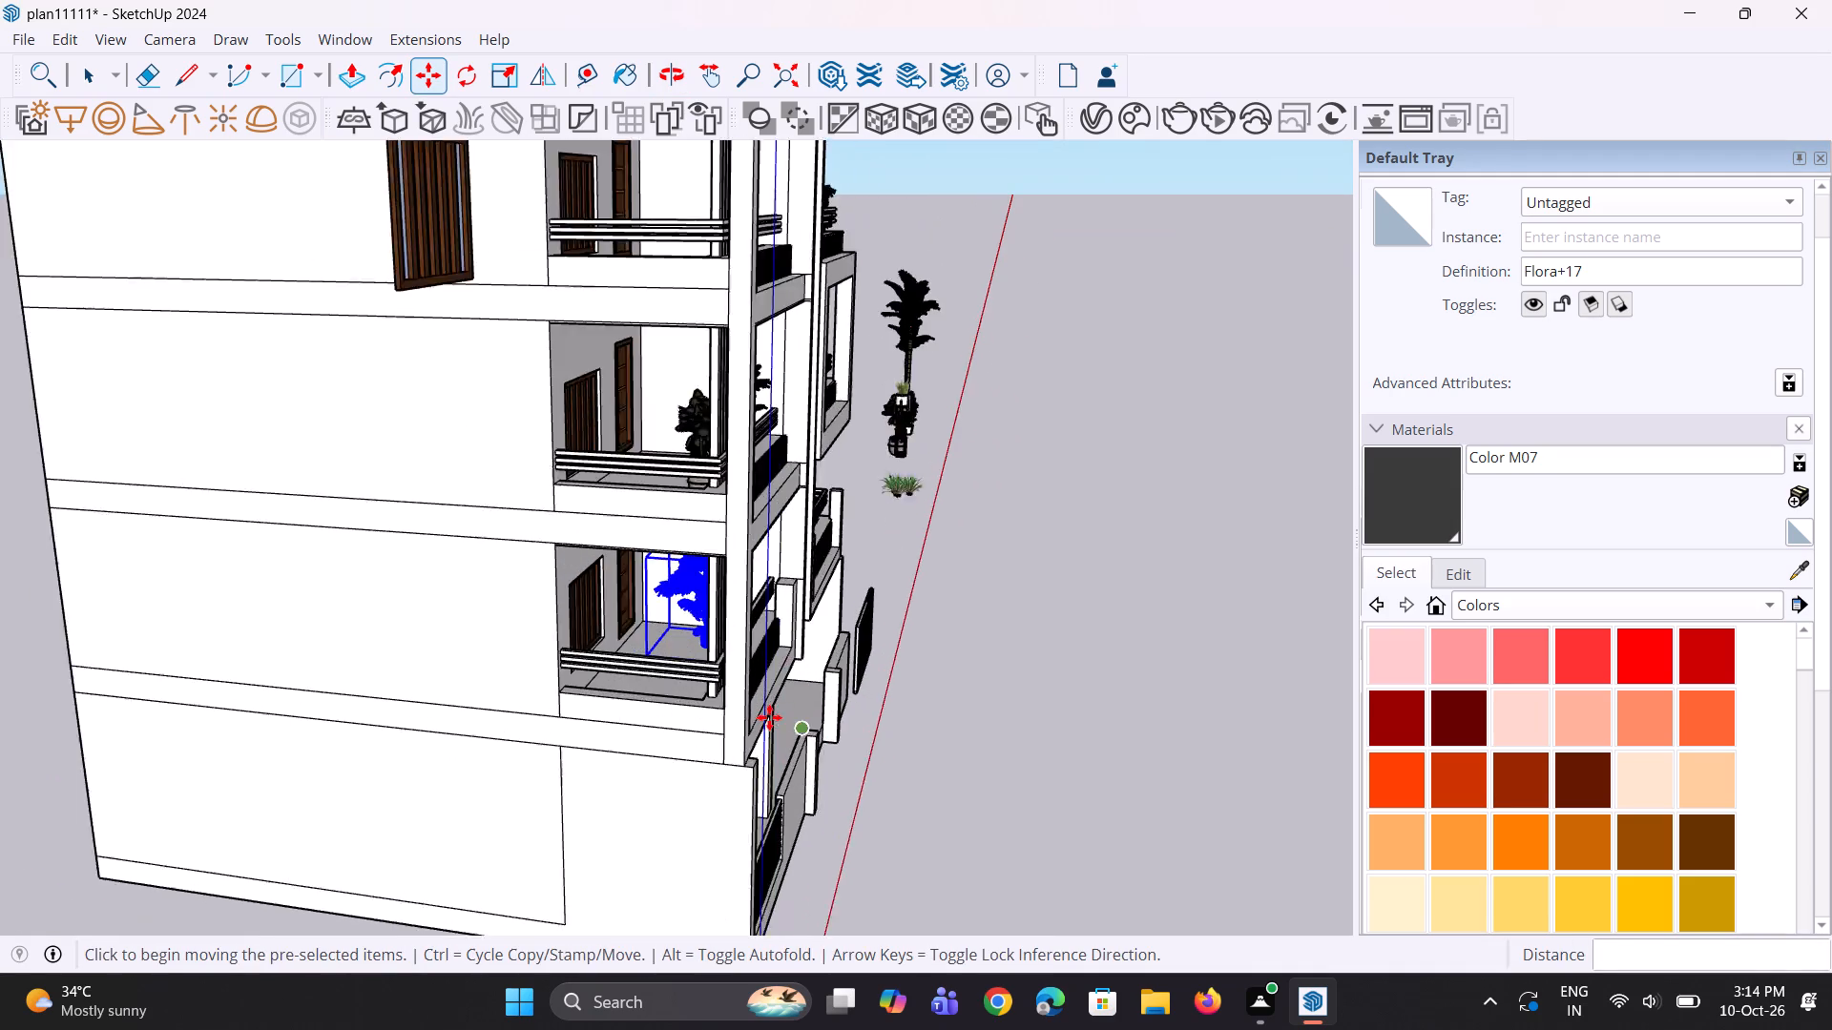
scroll(769, 717, "up", 7)
middle_click_drag(652, 665, 794, 702)
scroll(827, 639, "up", 5)
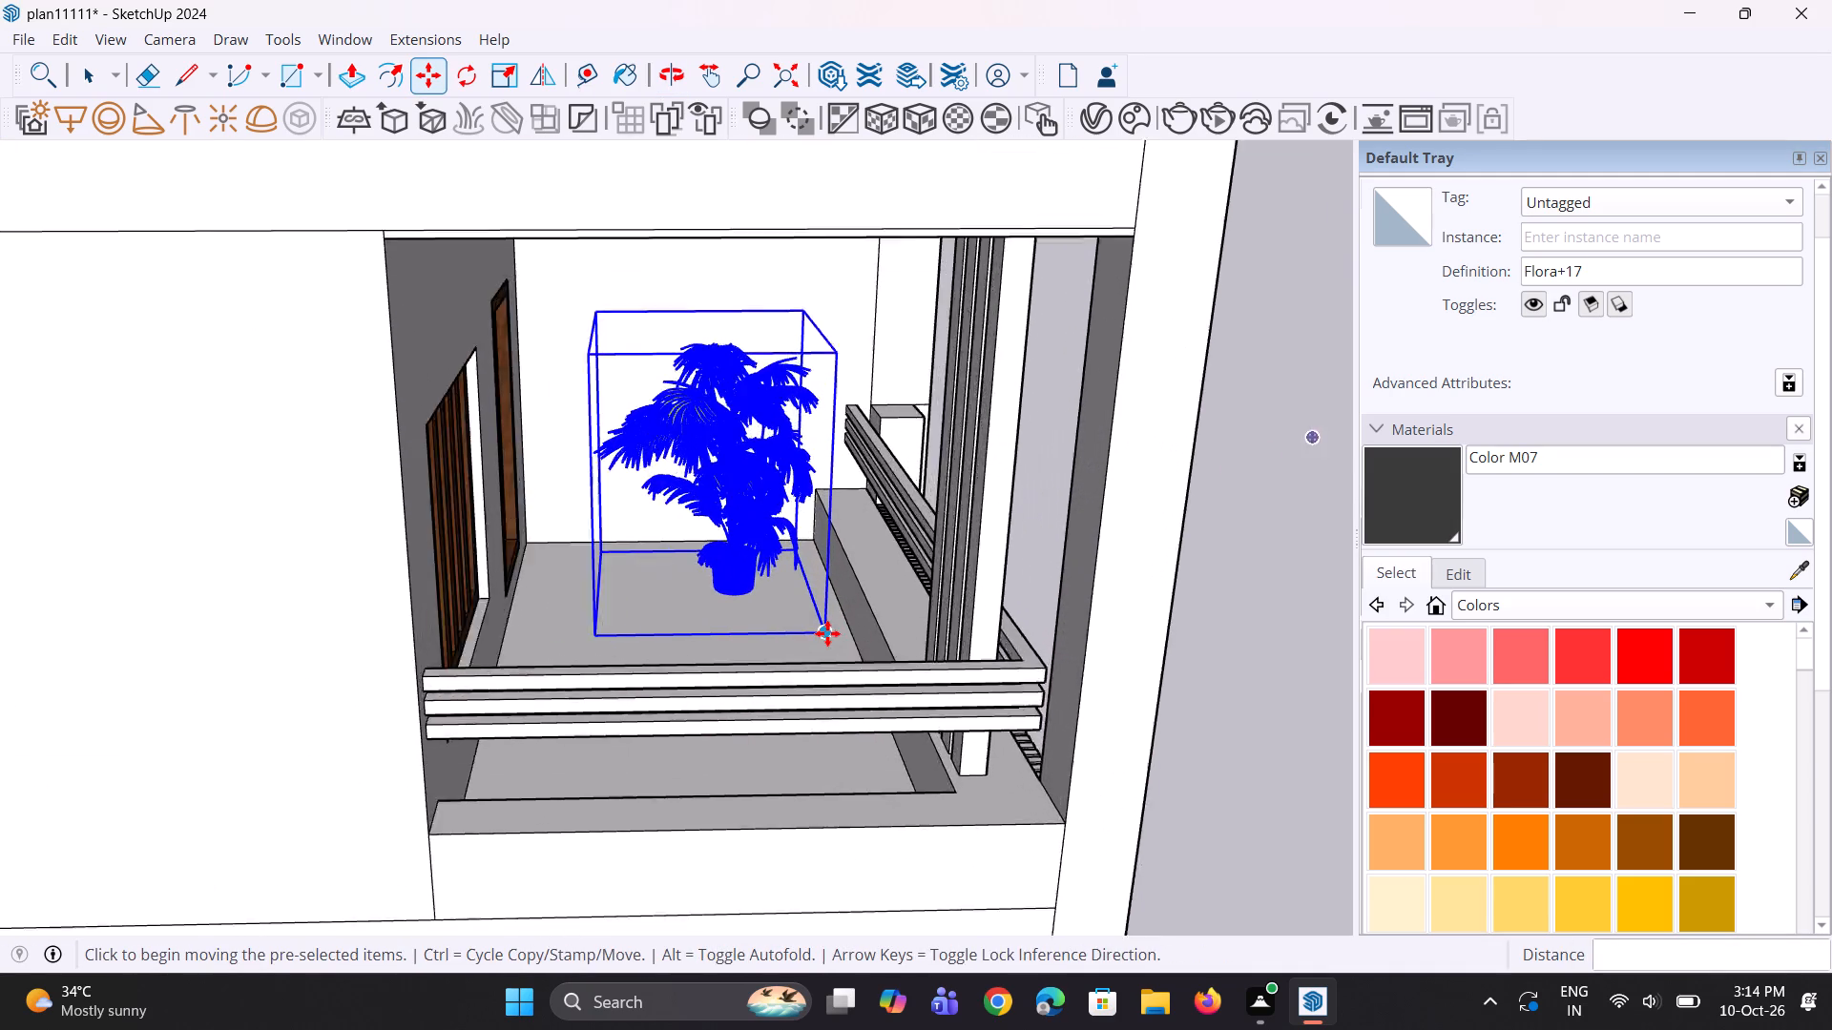
scroll(827, 633, "up", 2)
left_click(827, 633)
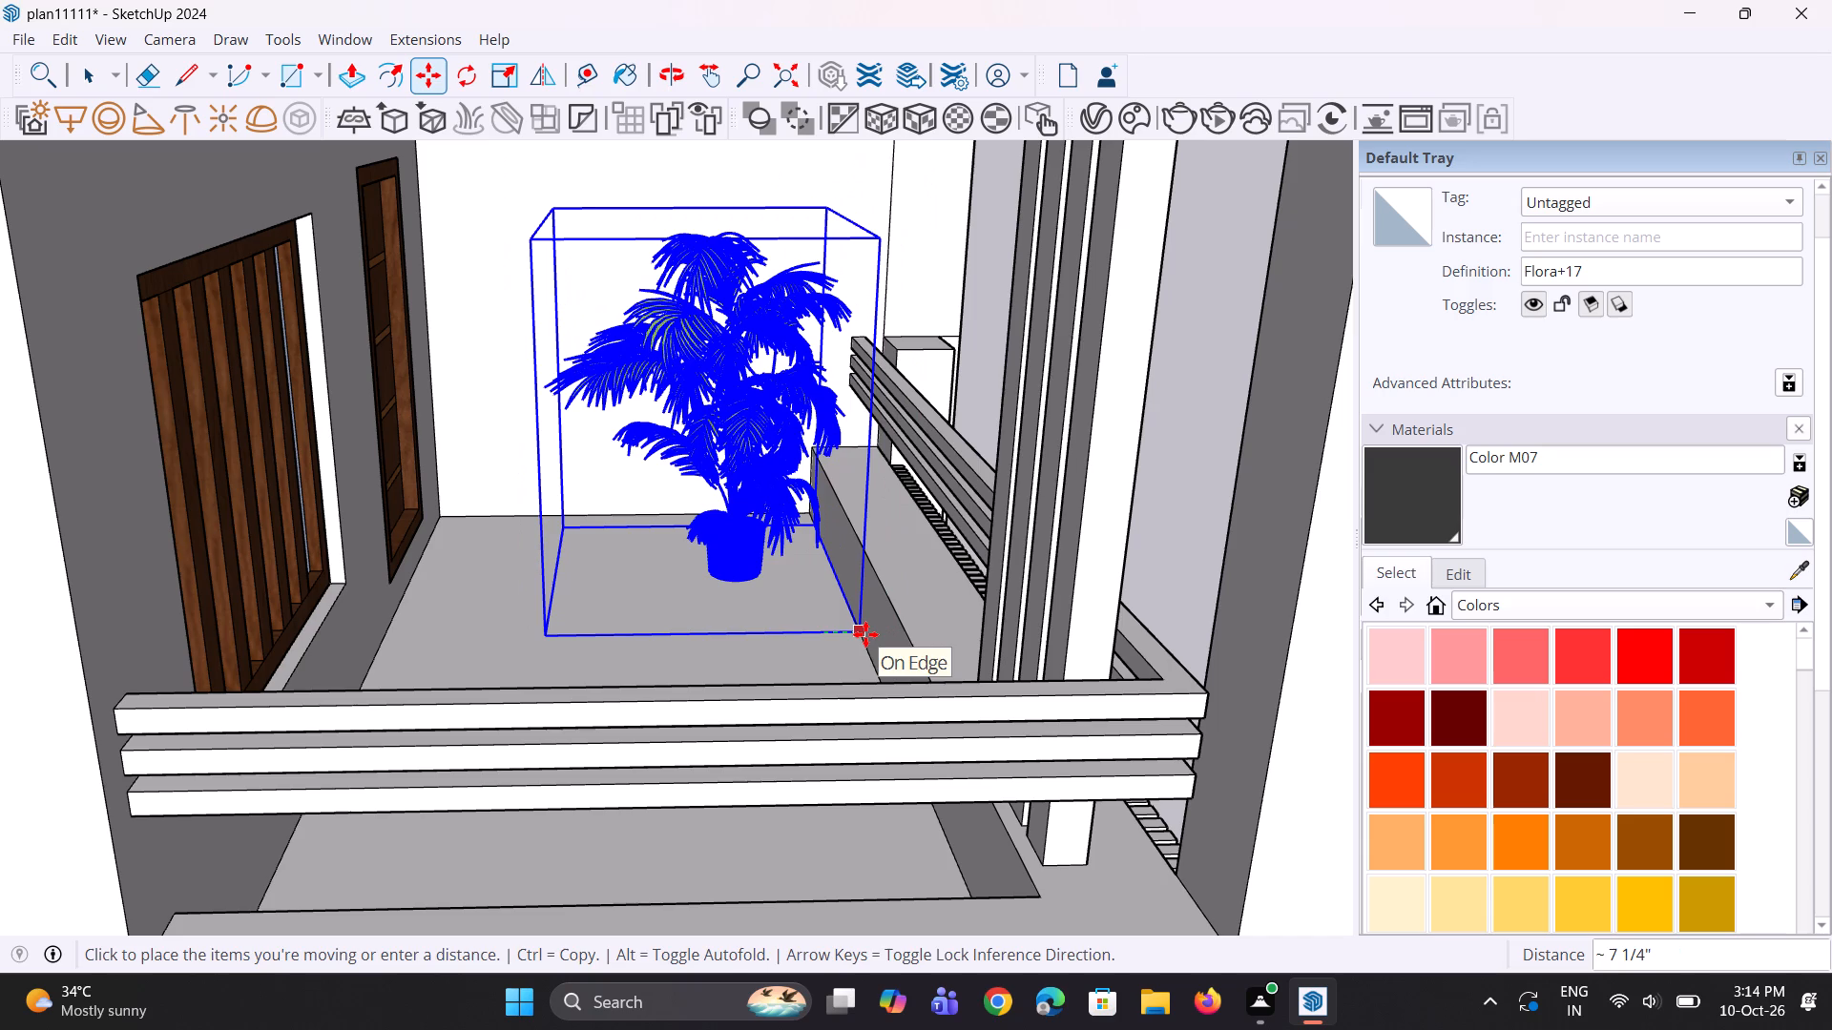
key("Escape")
scroll(801, 556, "down", 2)
middle_click_drag(800, 567, 815, 624)
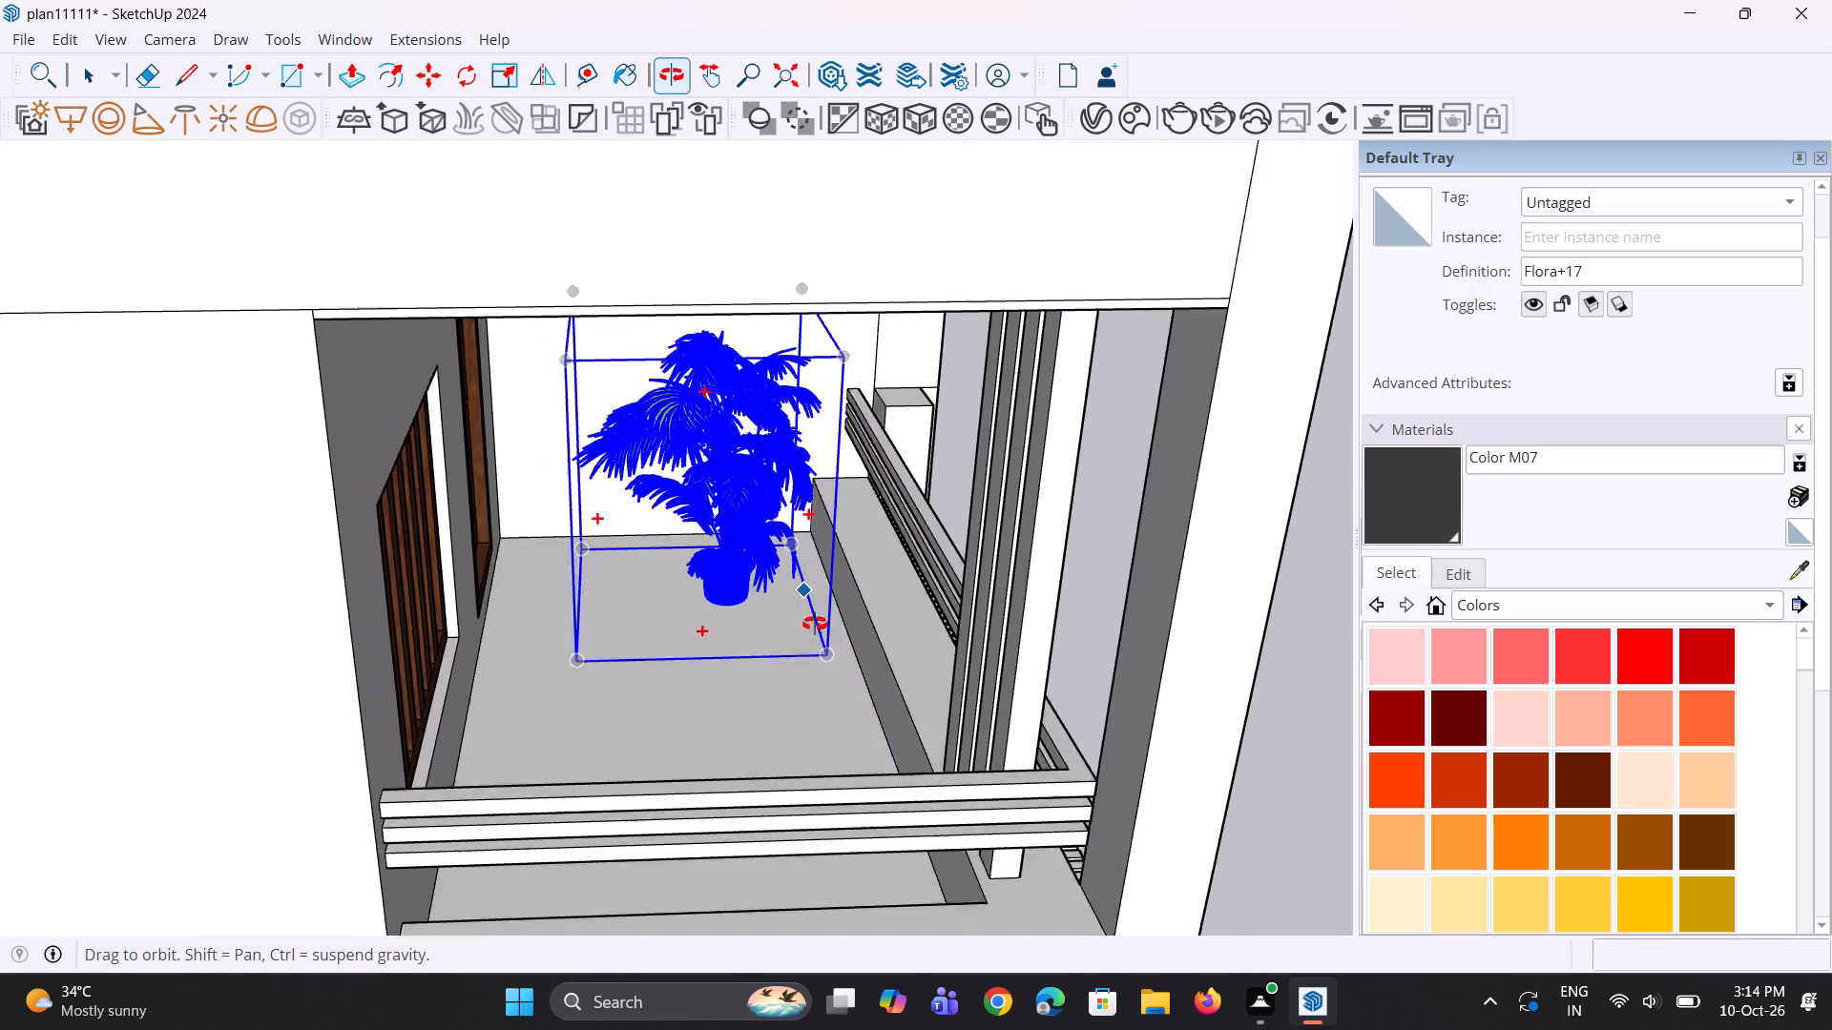
middle_click_drag(815, 624, 829, 644)
scroll(822, 642, "up", 12)
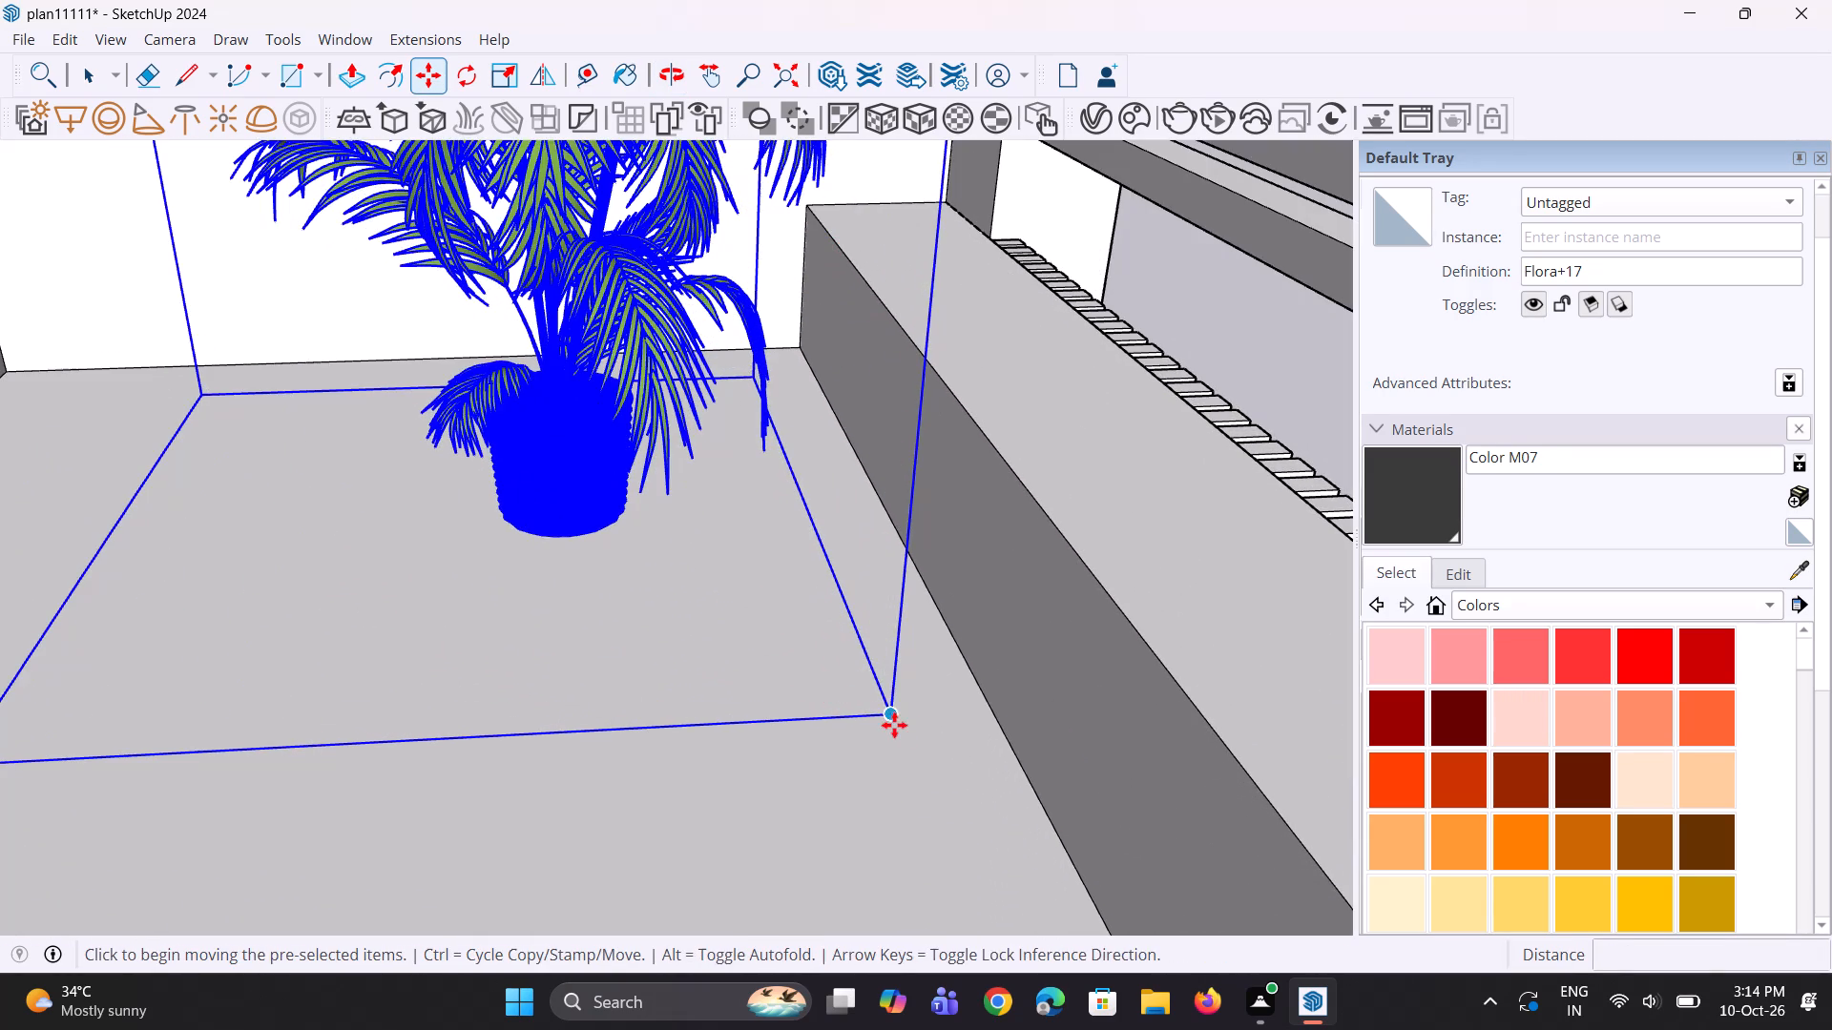
left_click(887, 721)
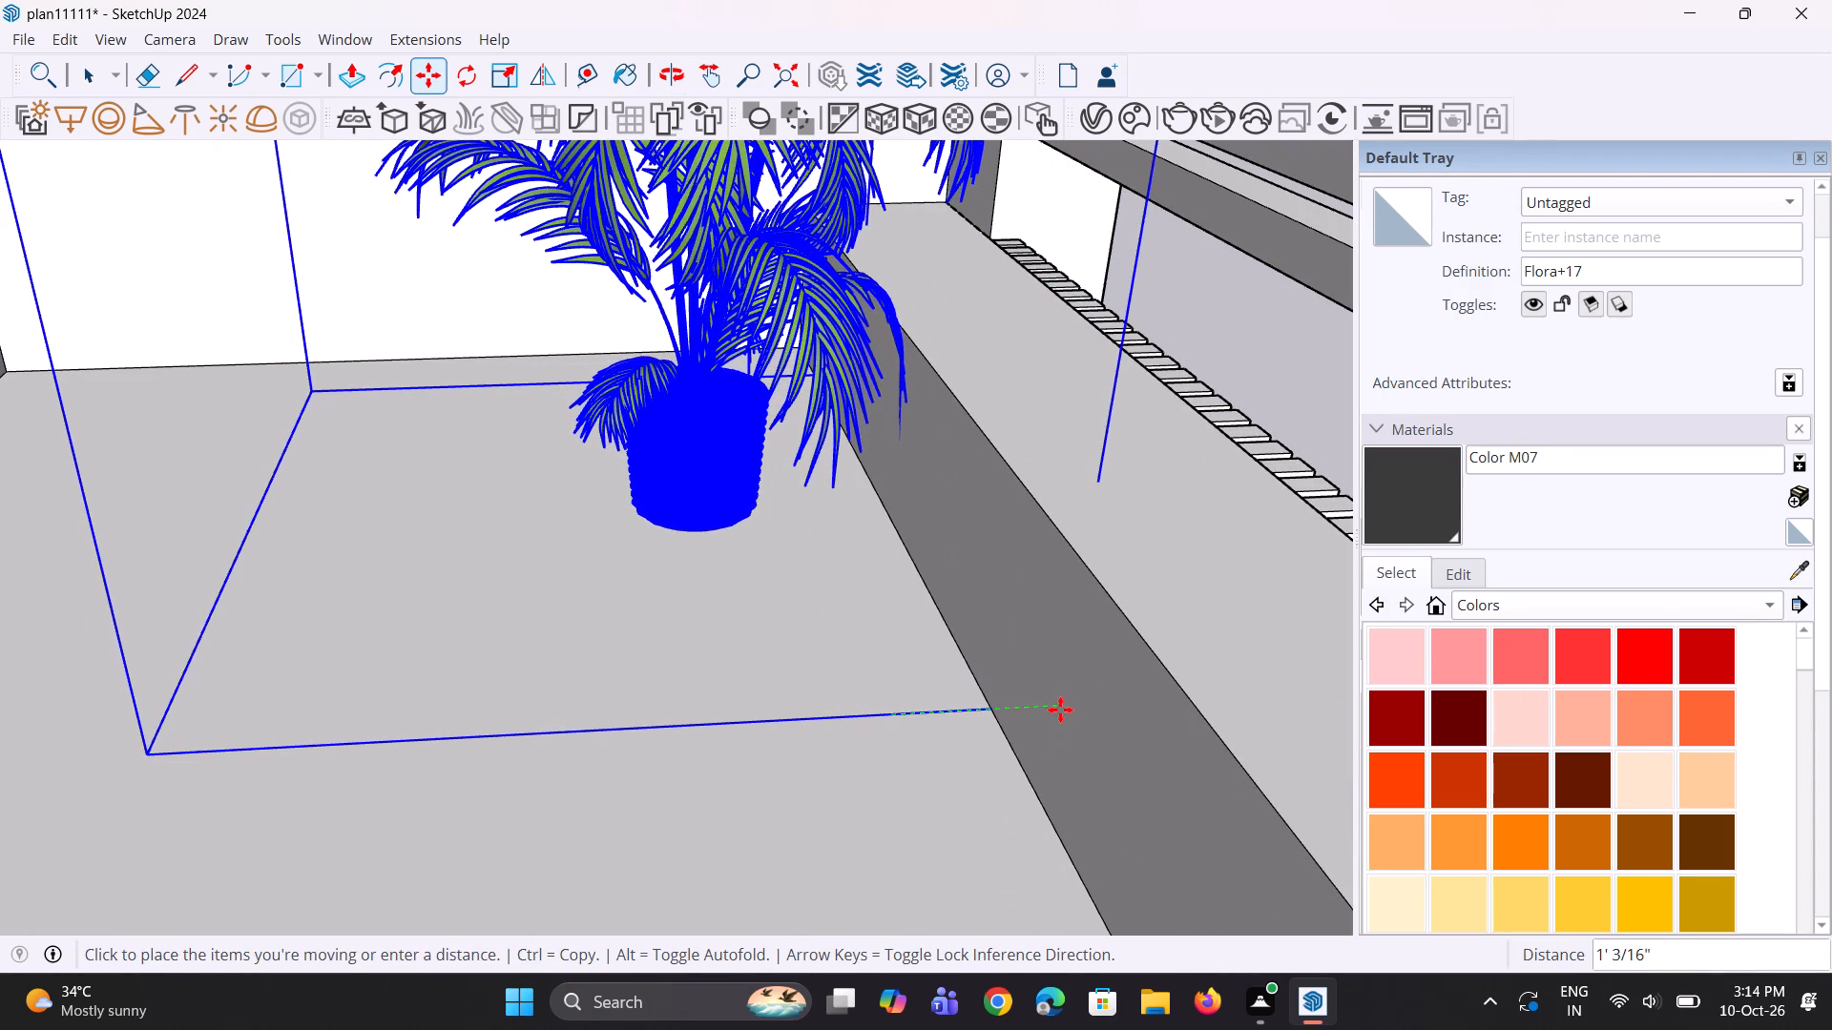
left_click(1062, 710)
middle_click_drag(1136, 744, 1043, 729)
scroll(1060, 689, "down", 8)
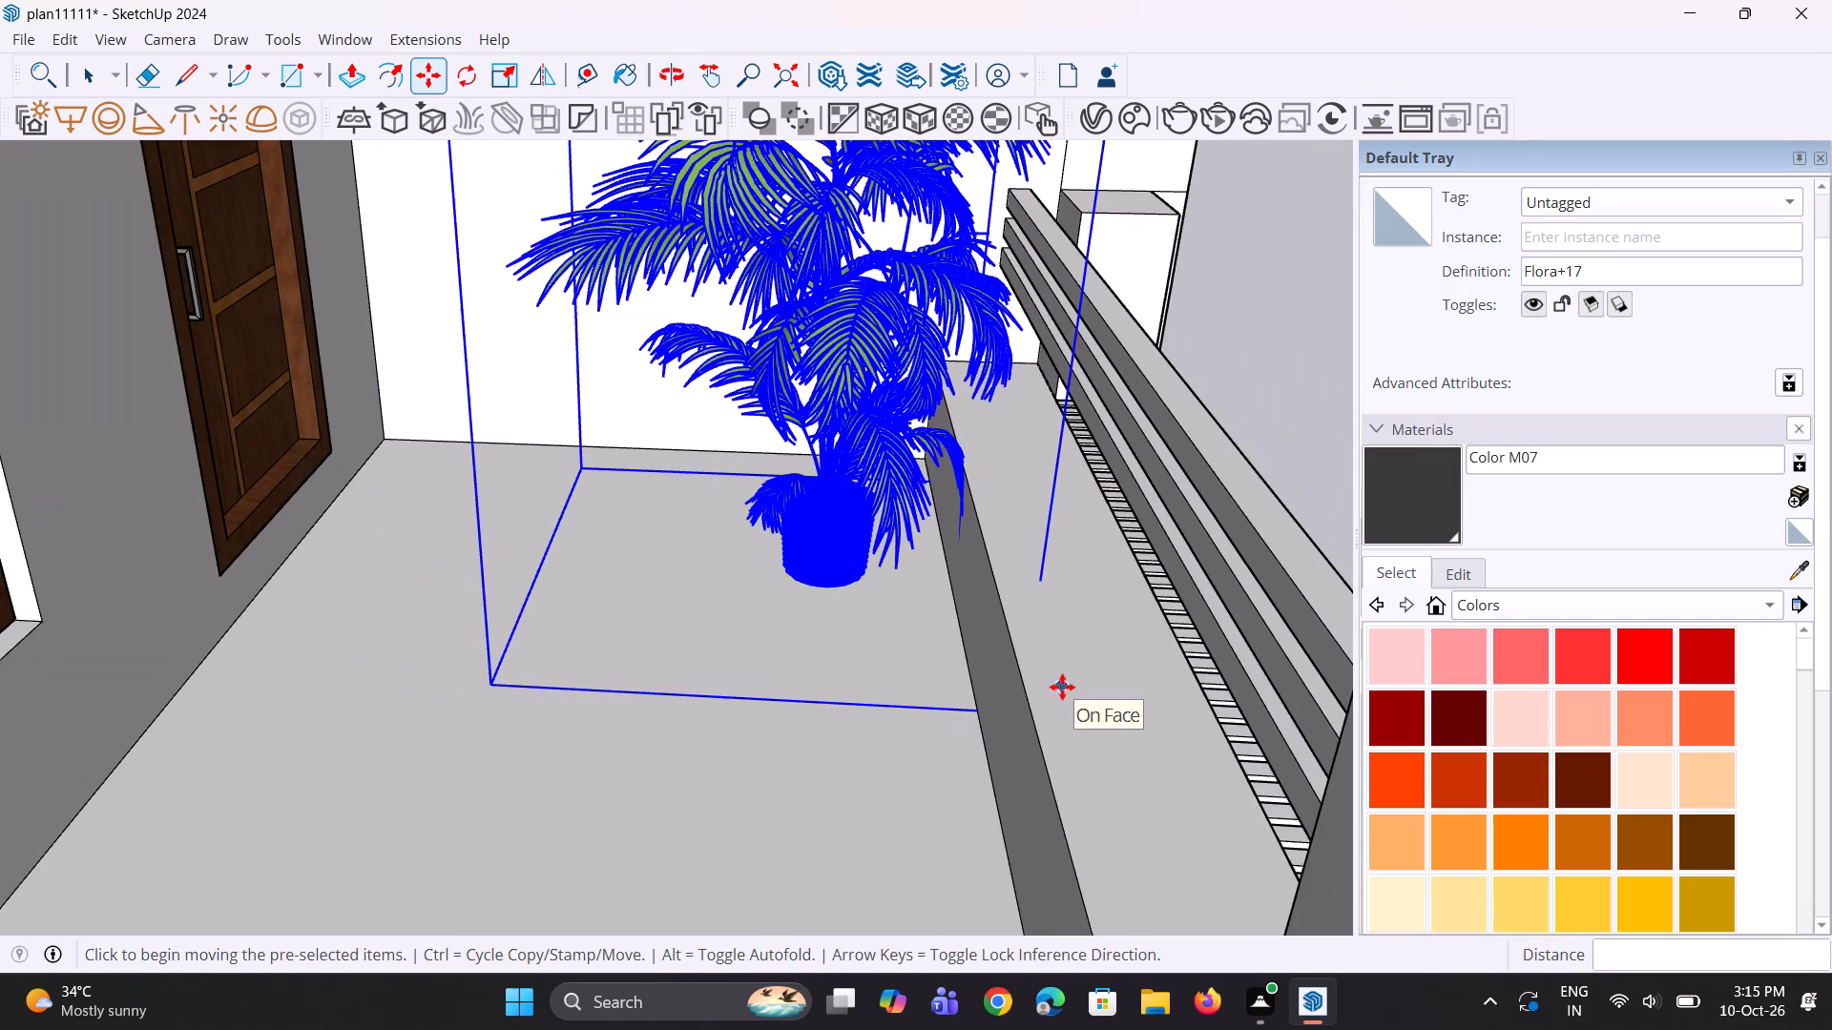
middle_click_drag(1093, 721, 1004, 685)
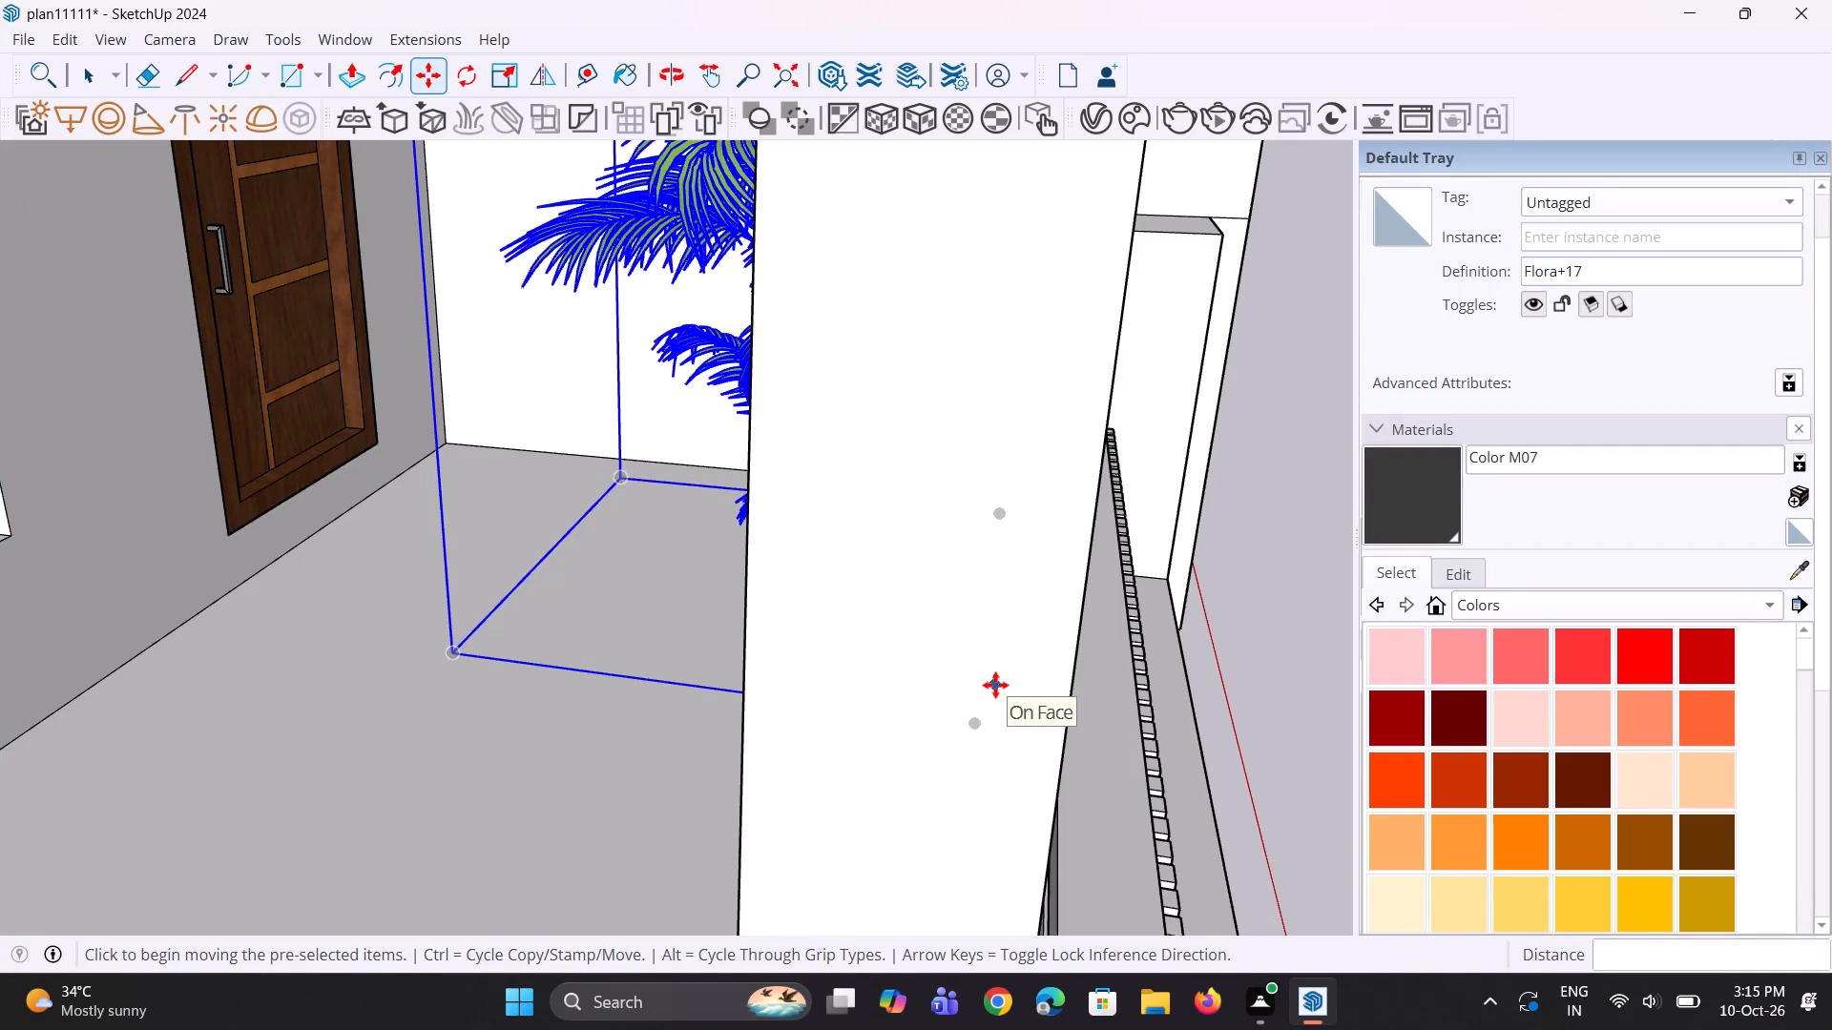
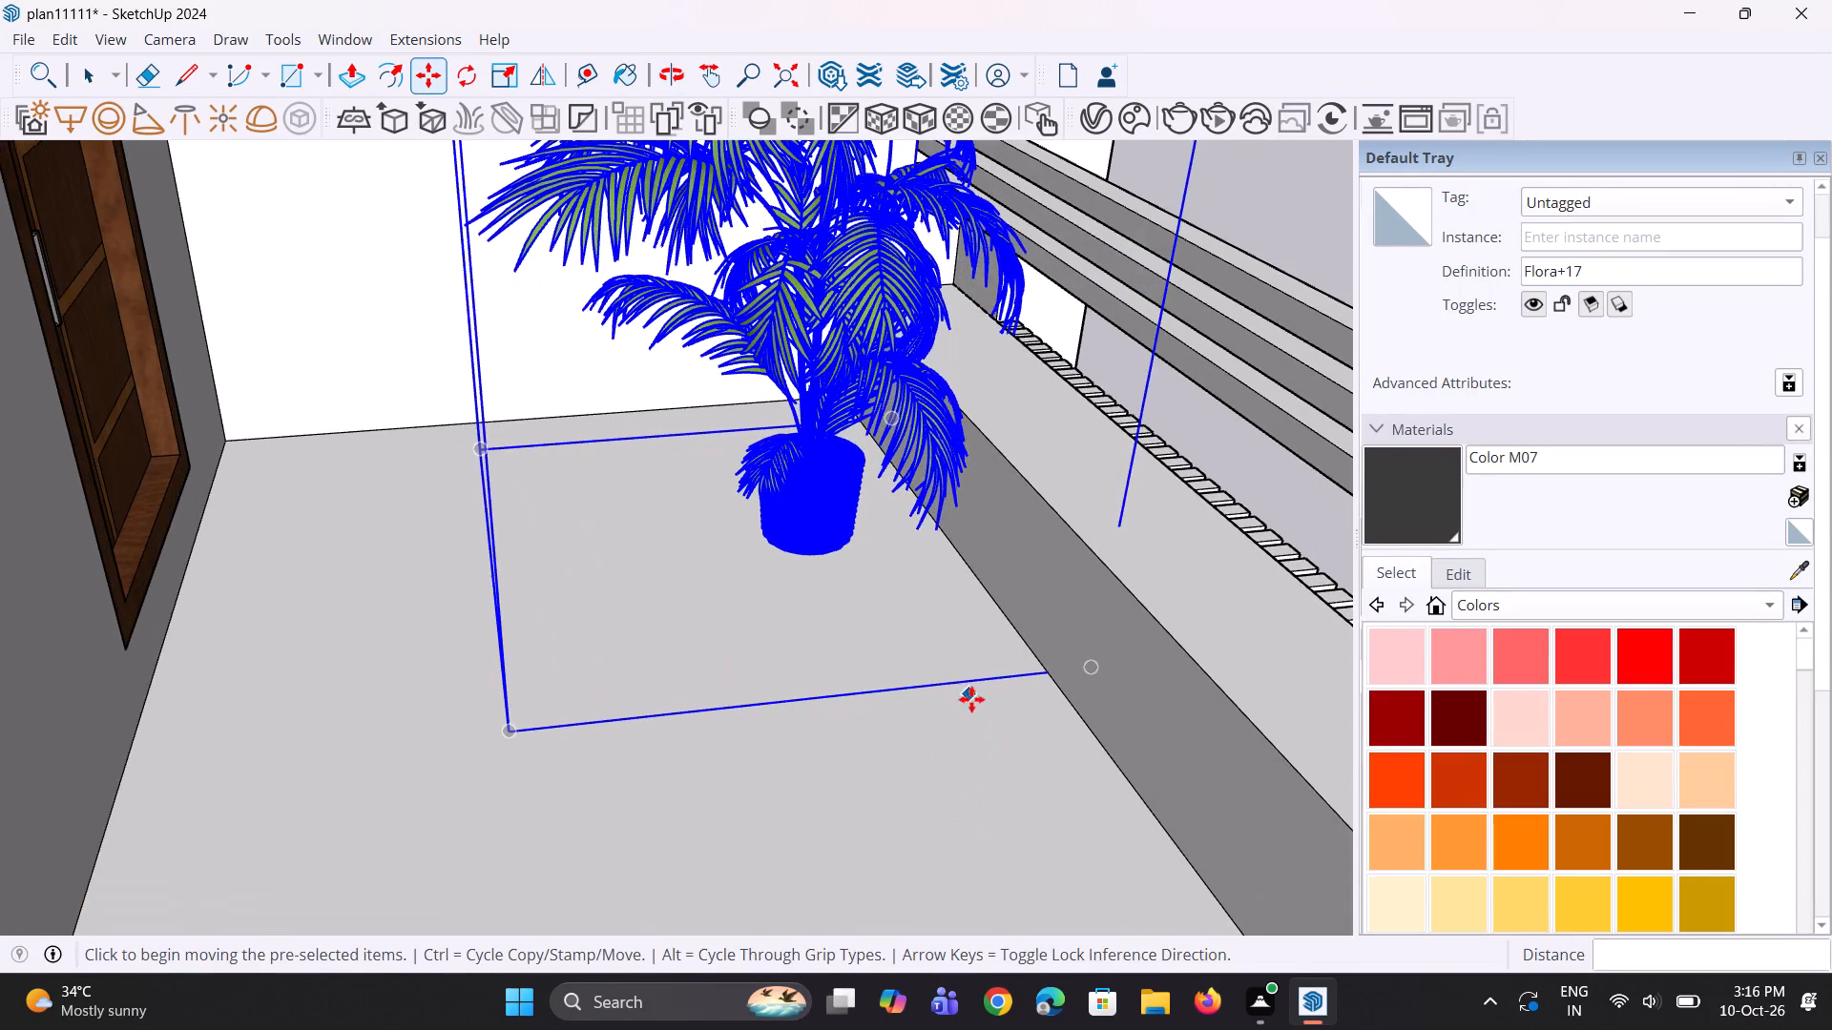
Move the Flora+17 copy about 1' 8" along the lowest balcony, parallel to the front railing, toward the central slatted column.
middle_click_drag(971, 699, 1035, 747)
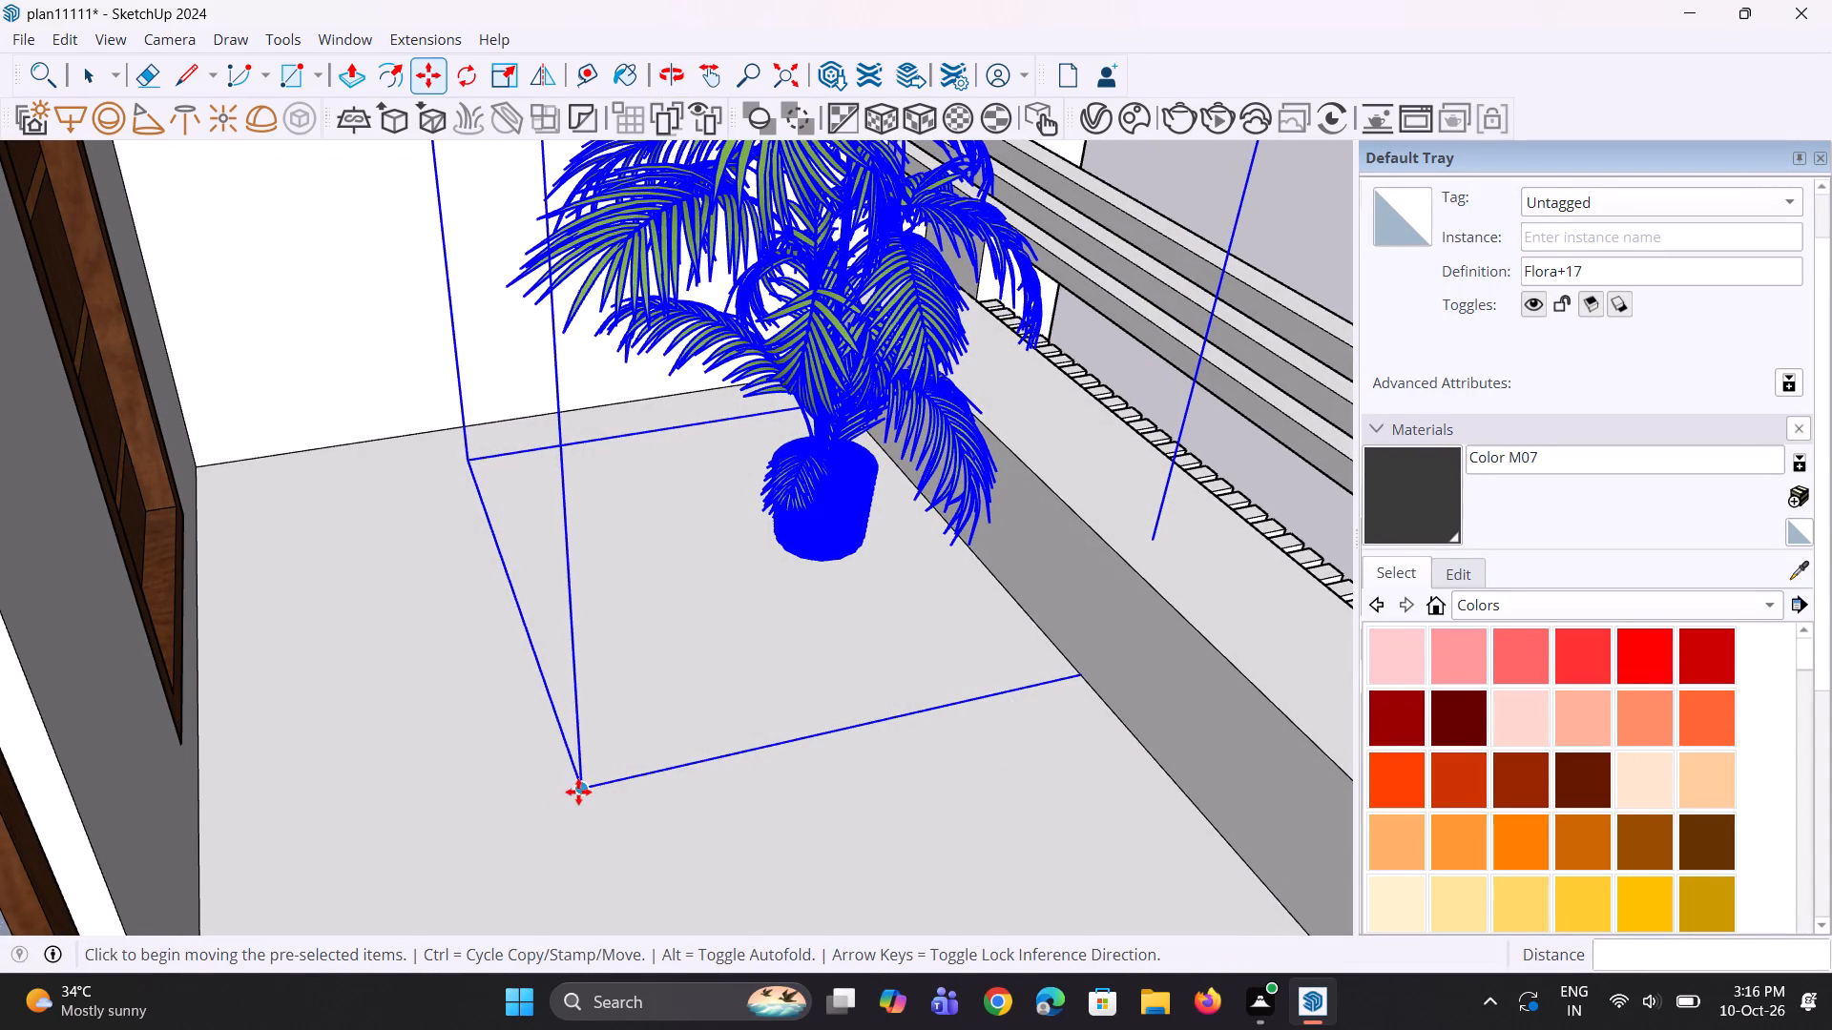
left_click(578, 792)
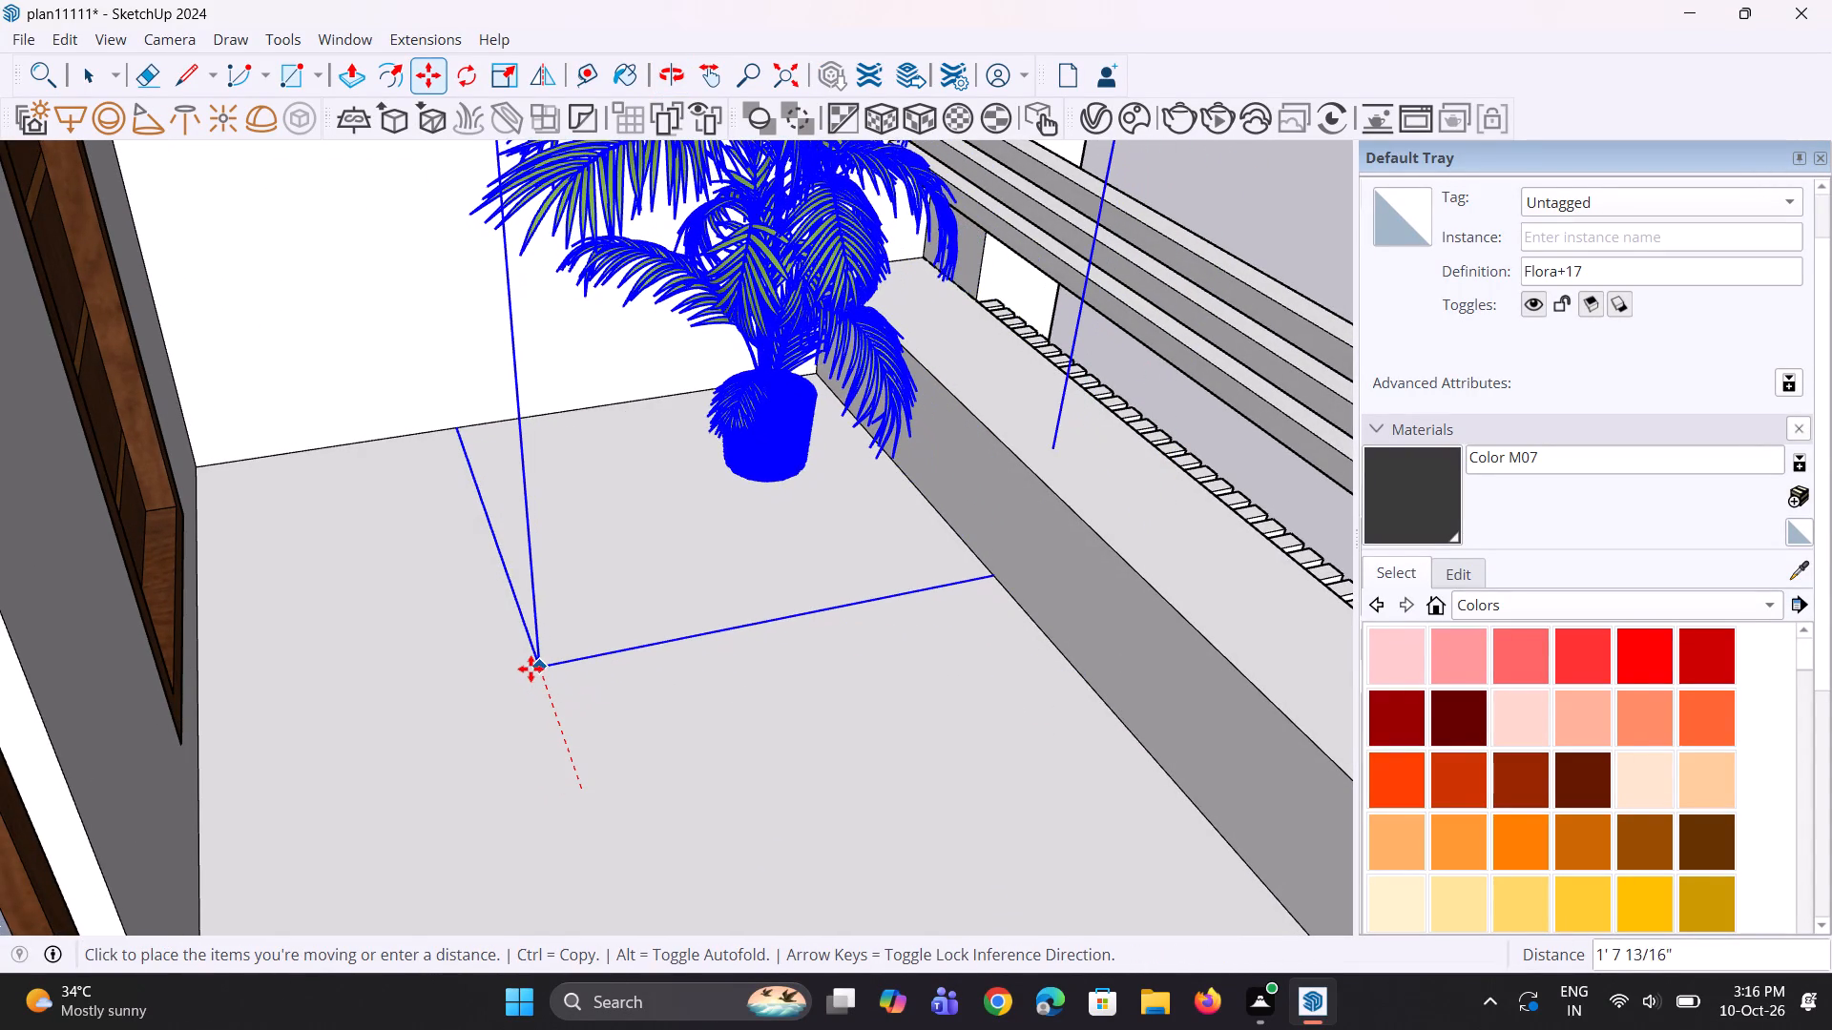
left_click(531, 669)
Examine the Flora+17 copy's placement on the lowest balcony from outside the building, with nothing left selected.
scroll(739, 807, "down", 4)
middle_click_drag(755, 800, 636, 749)
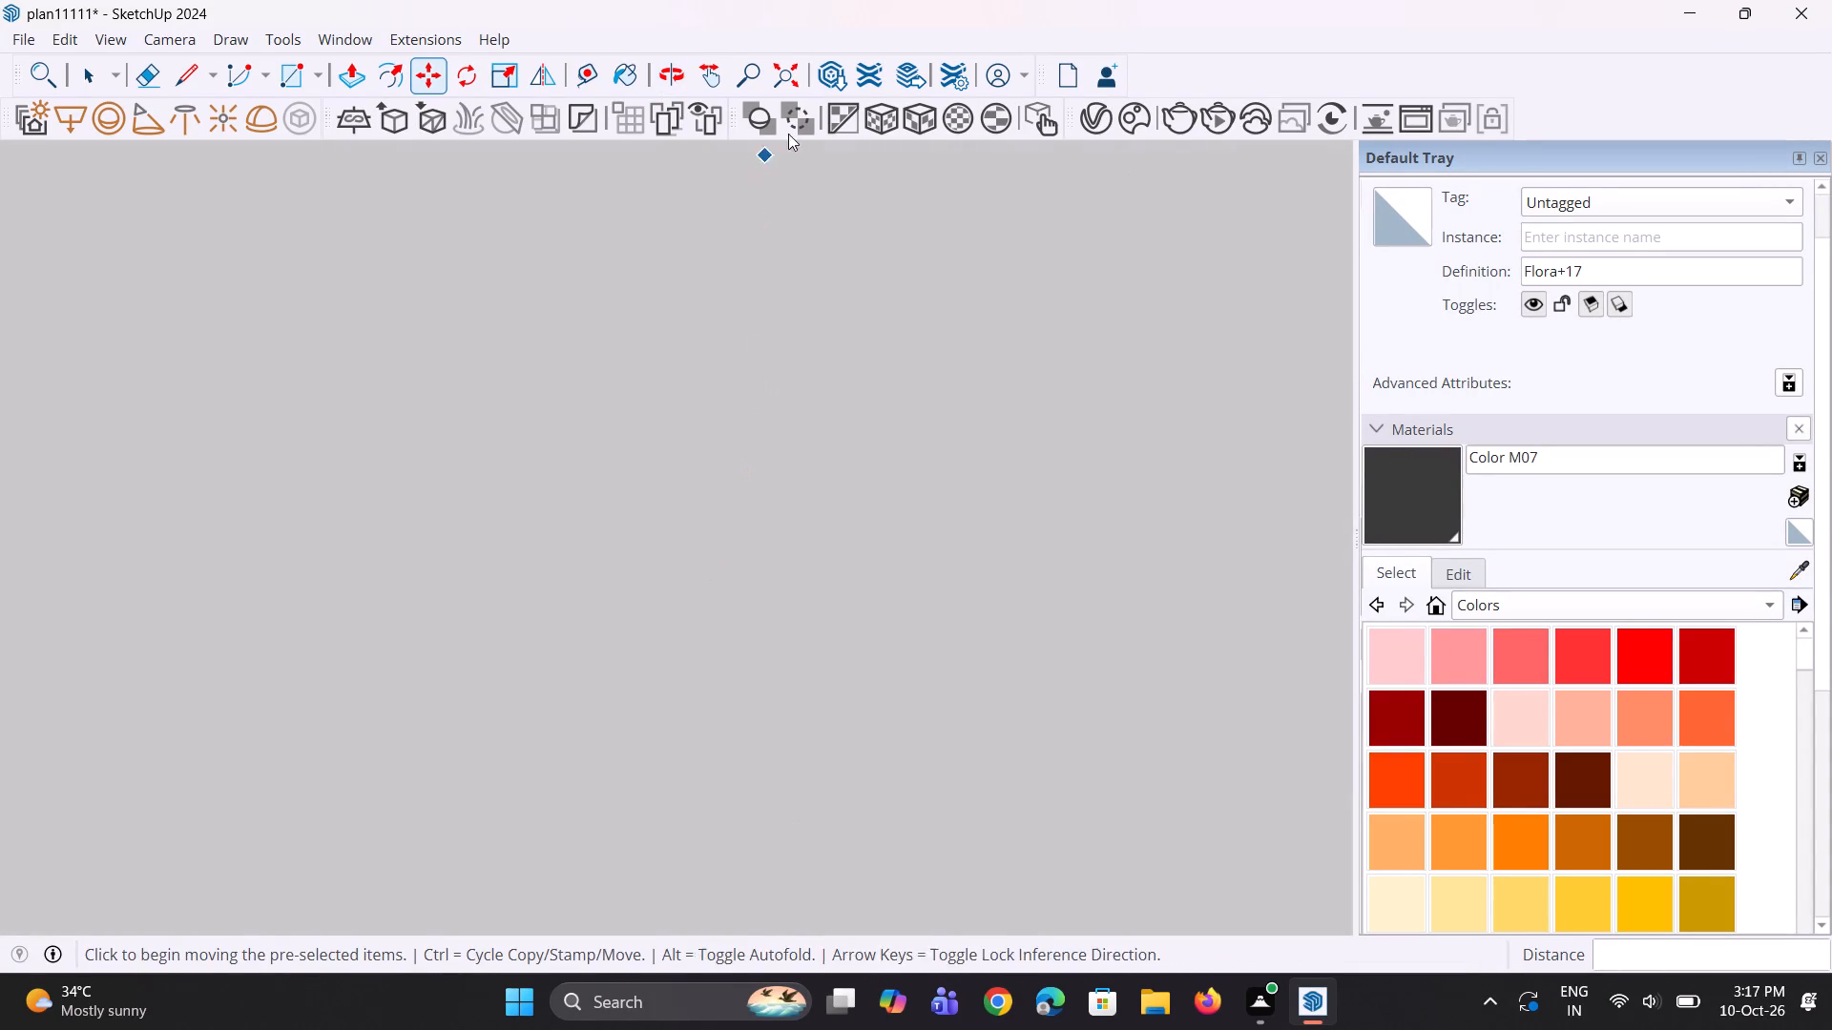
left_click(781, 91)
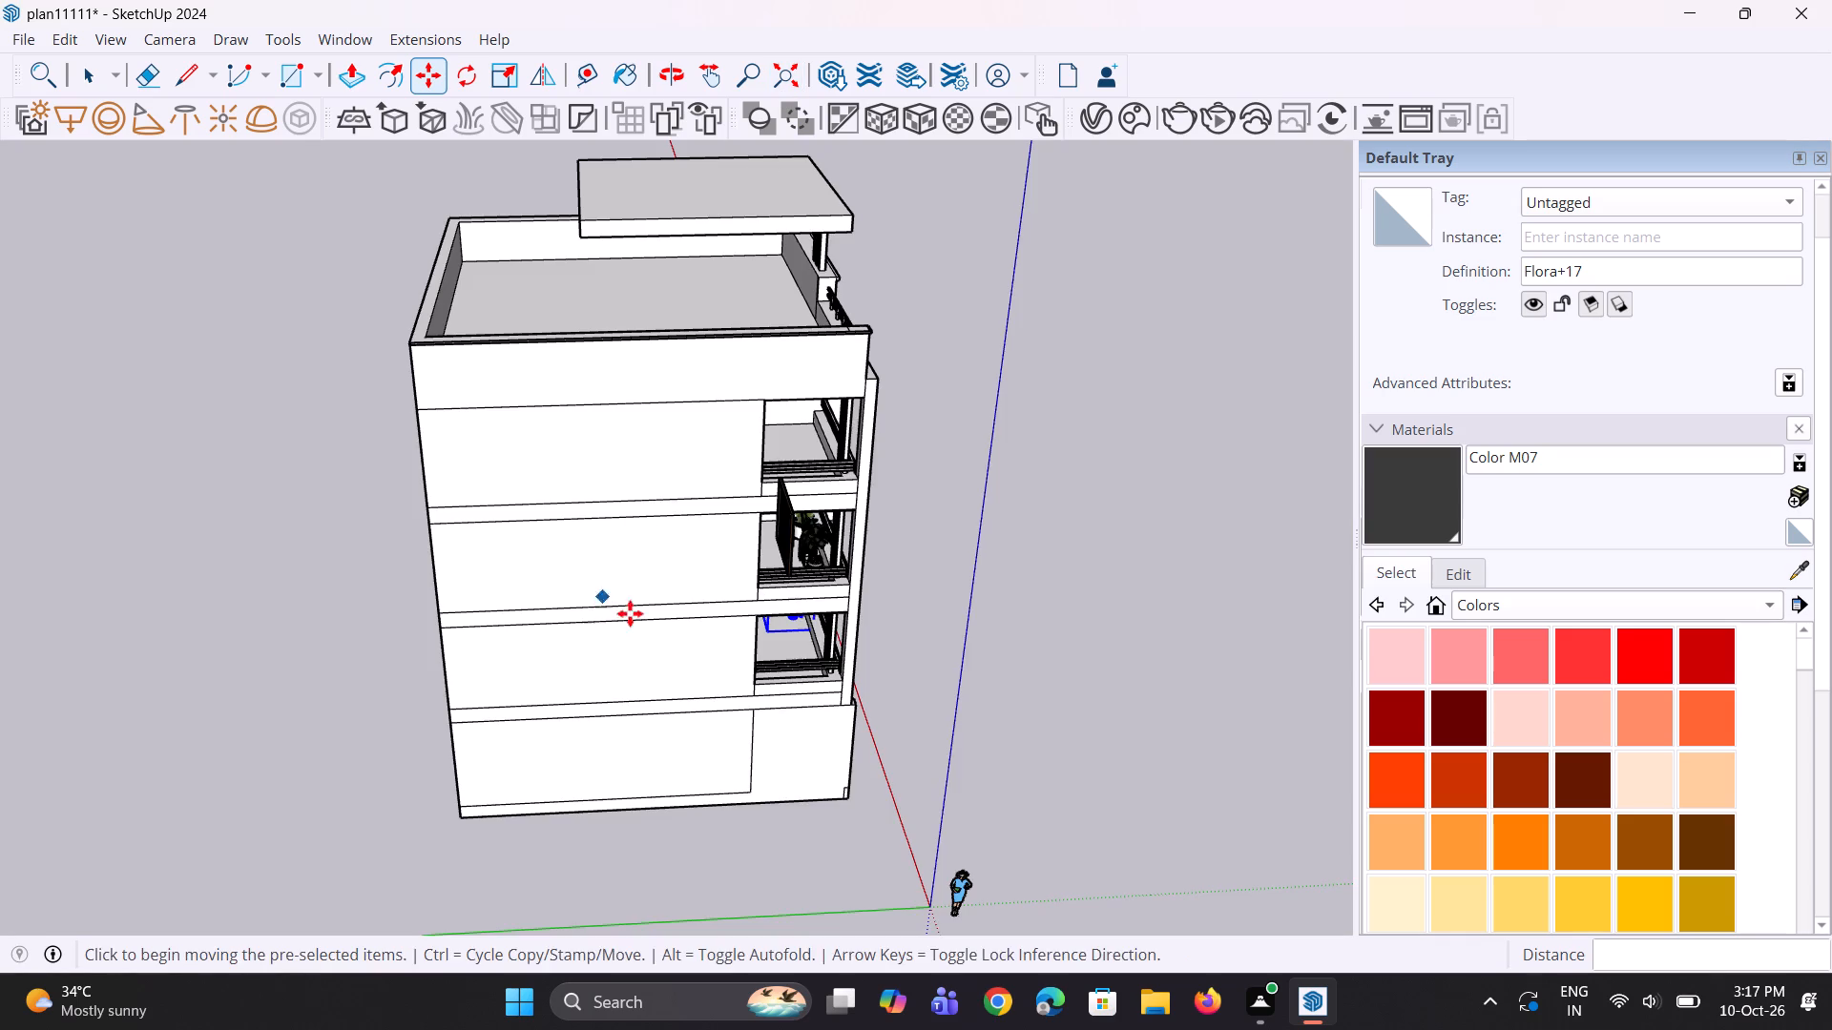
middle_click_drag(716, 678, 677, 642)
scroll(700, 663, "up", 12)
middle_click_drag(820, 652, 745, 584)
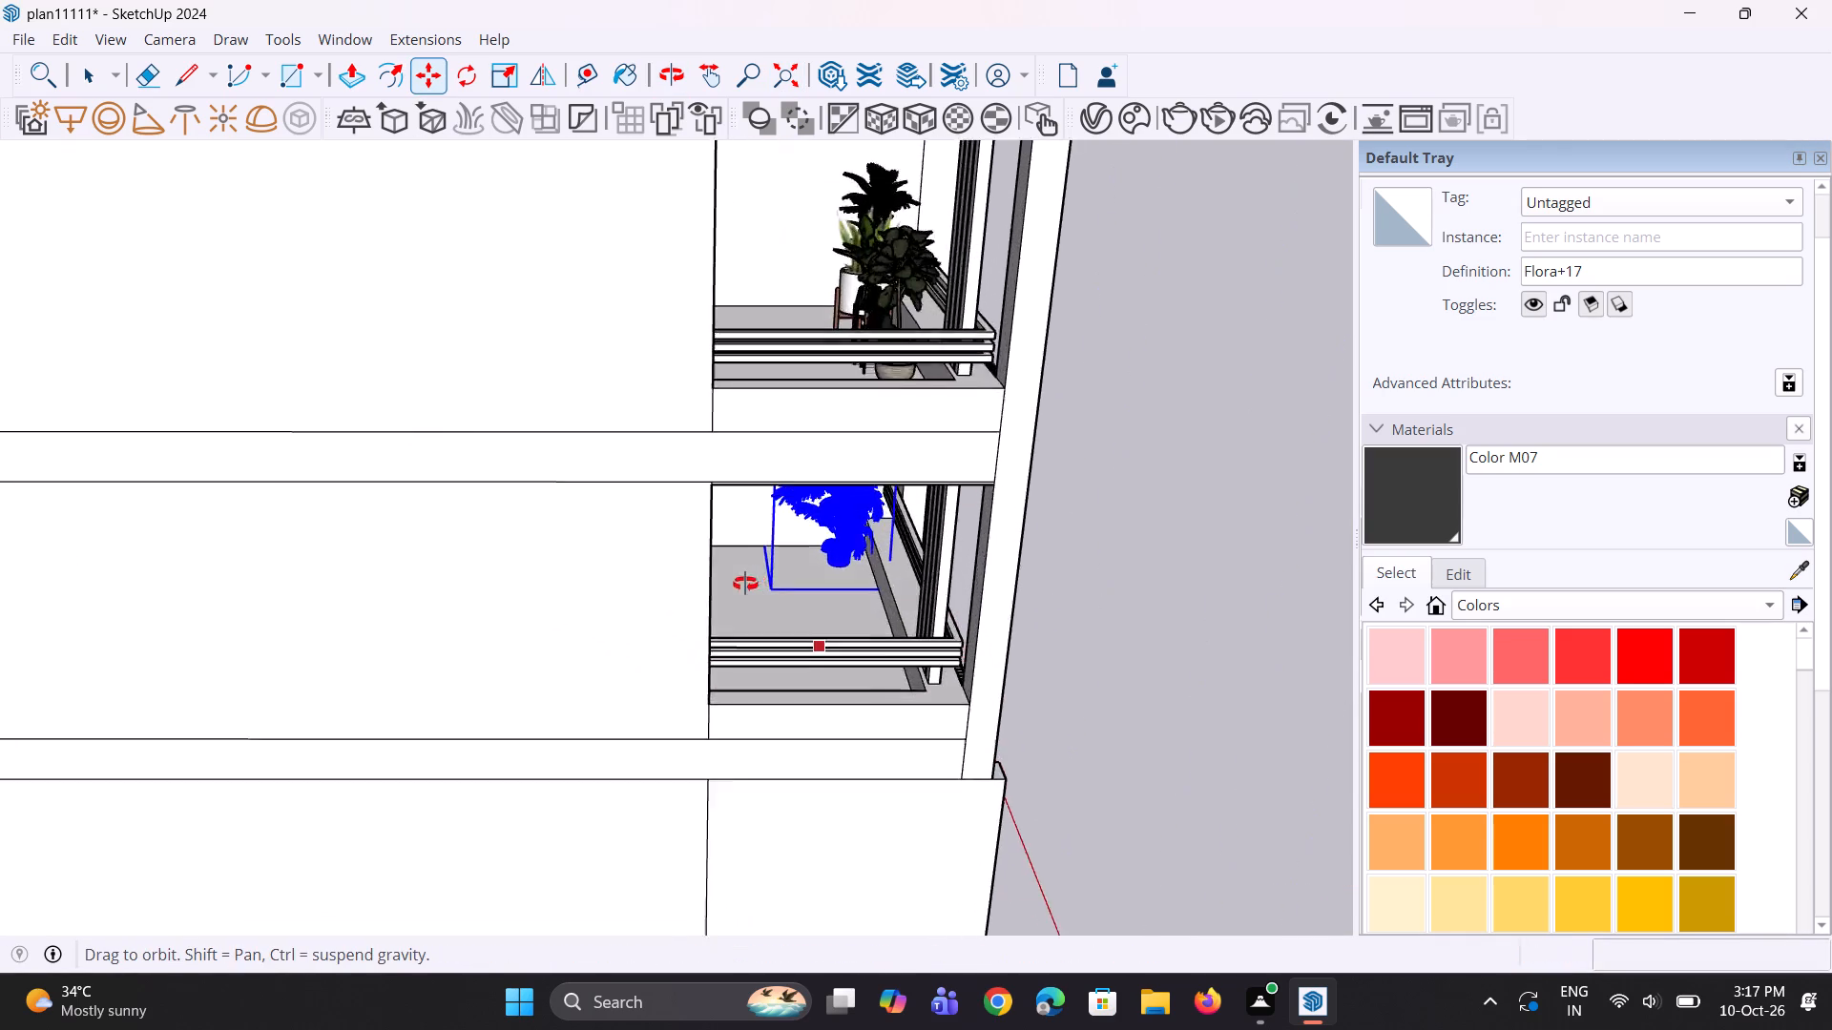
middle_click_drag(745, 584, 452, 667)
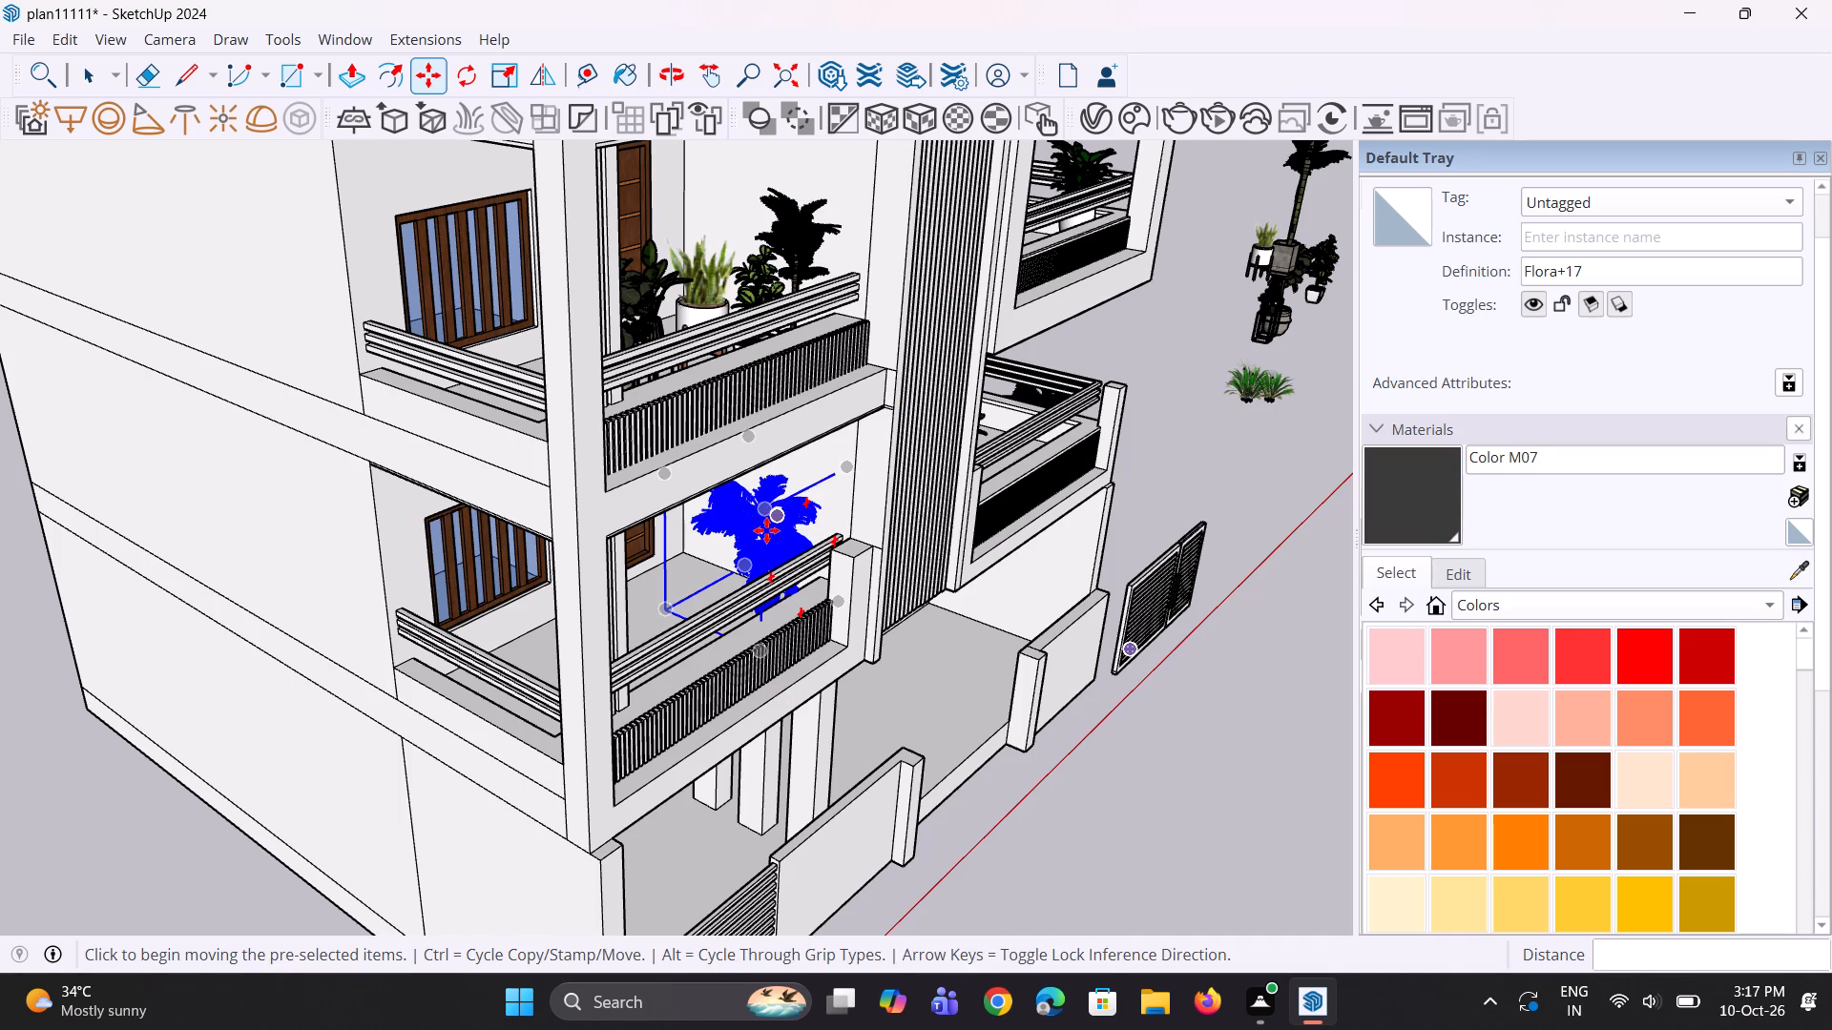
scroll(748, 583, "down", 1)
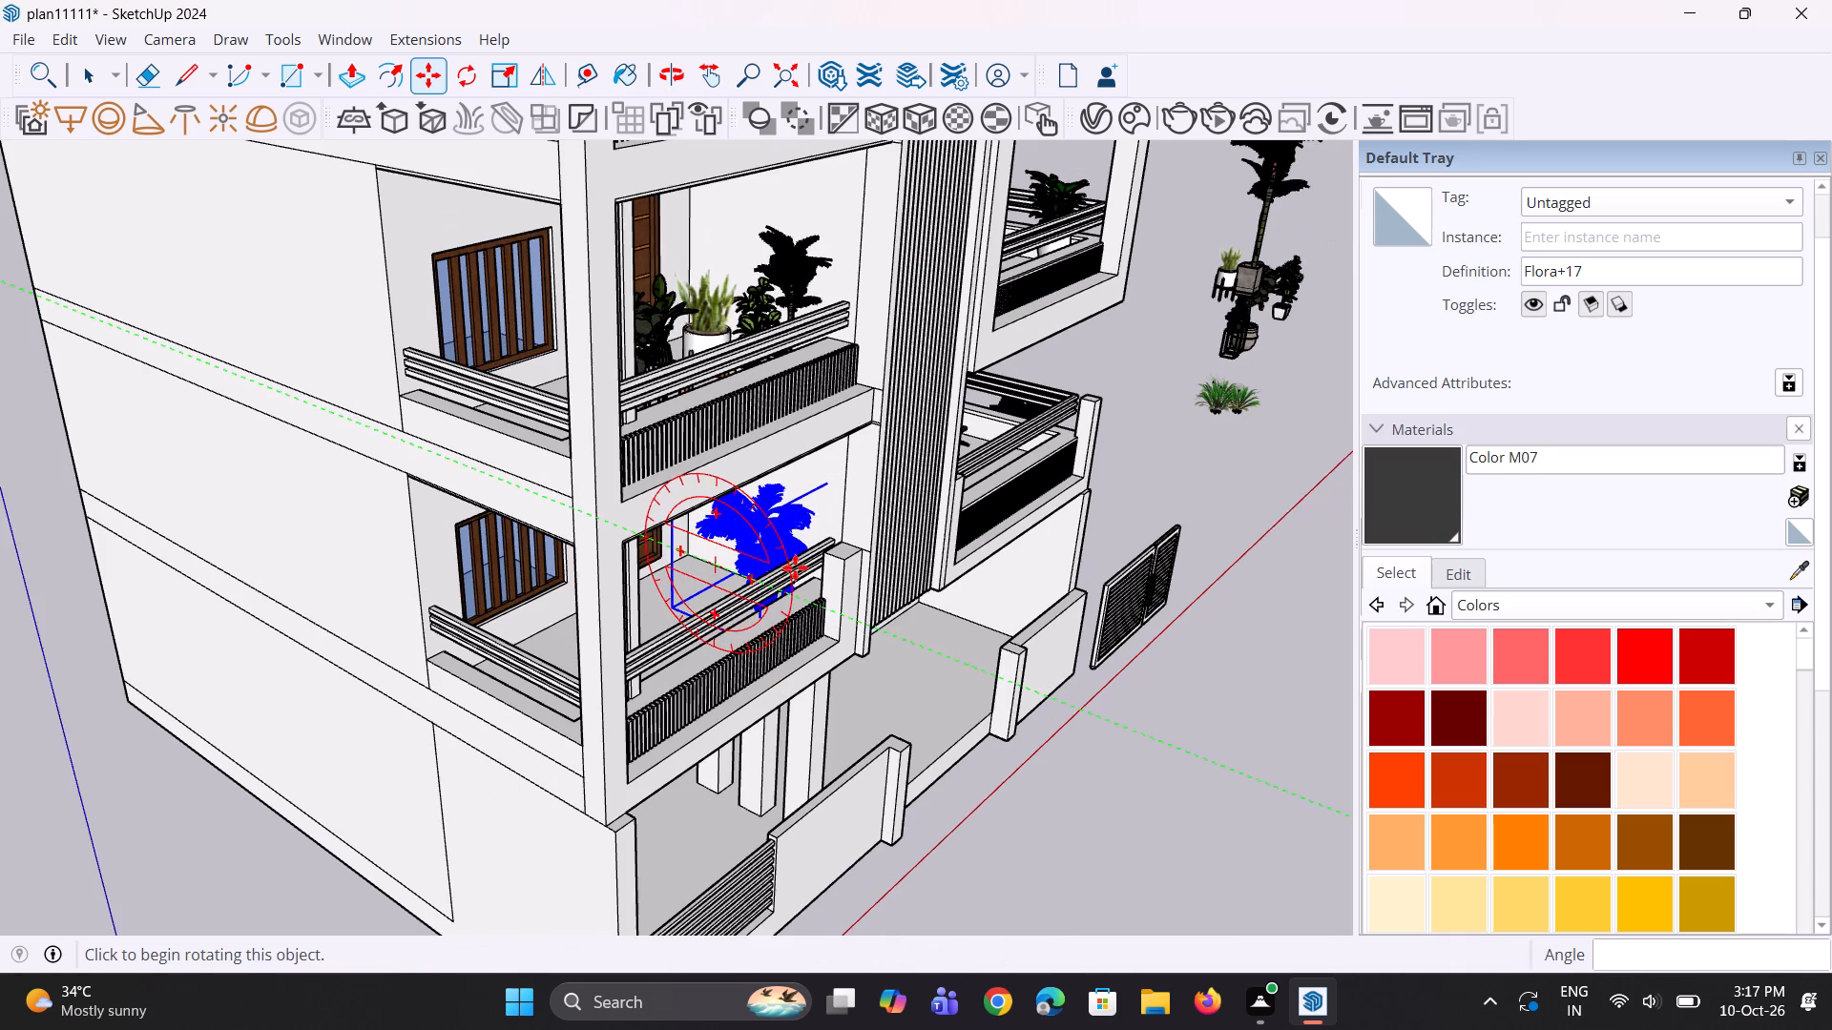
middle_click_drag(795, 567, 776, 528)
key("space")
scroll(759, 587, "up", 2)
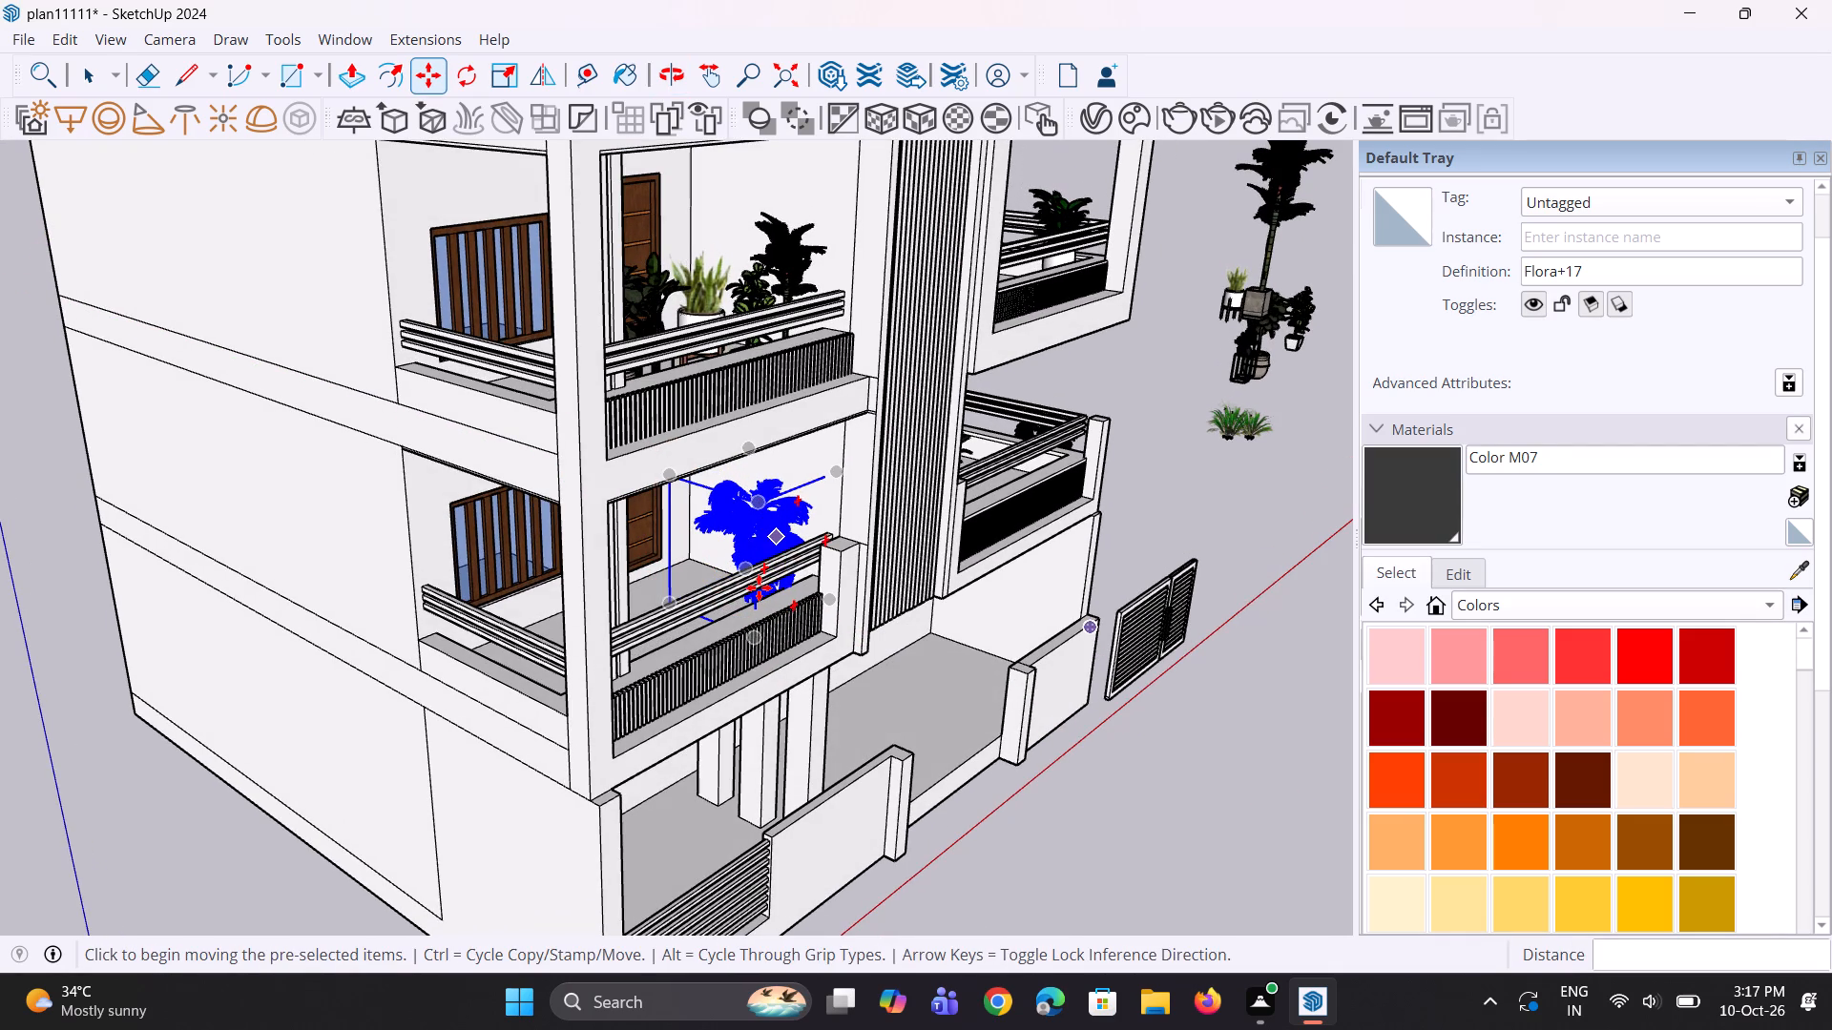
key("space")
key("space")
key("space")
key("space")
left_click(1110, 764)
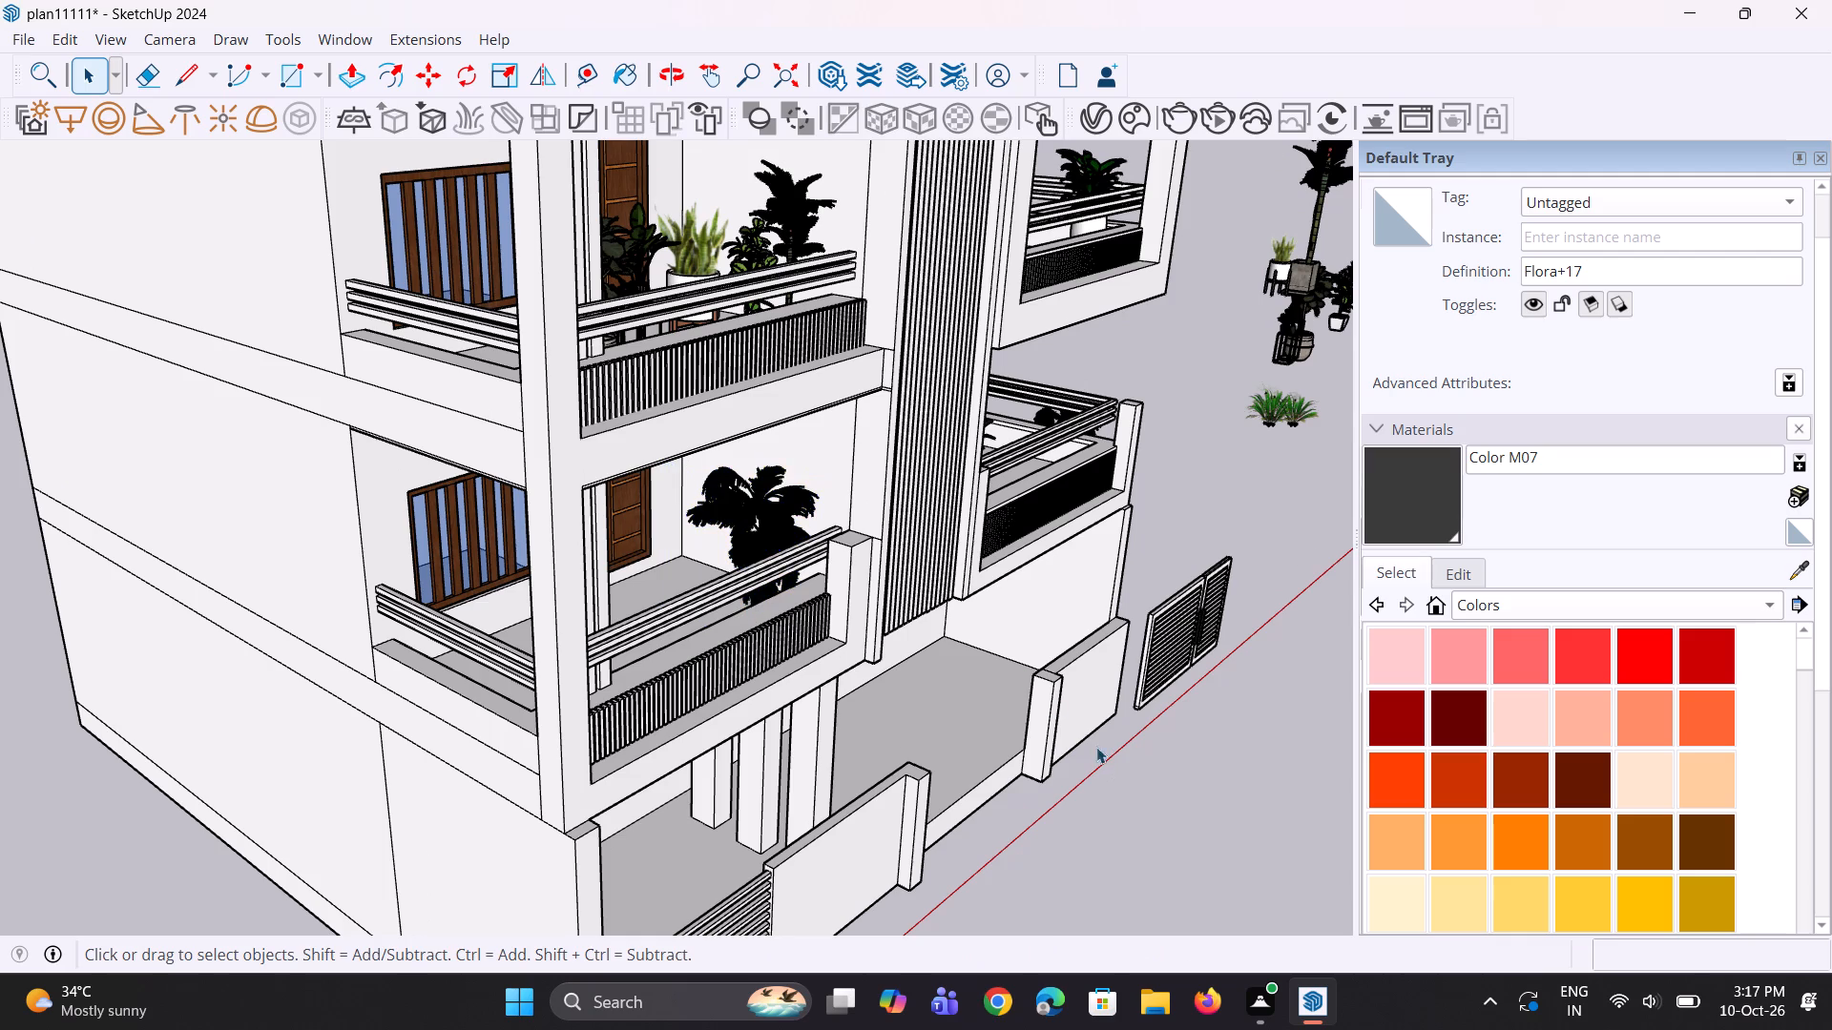
Scale the Flora+17 copy on the lowest balcony up slightly and uniformly from its upper corner, leaving nothing selected.
scroll(842, 580, "up", 2)
middle_click_drag(792, 525, 825, 578)
scroll(825, 577, "up", 1)
left_click(713, 545)
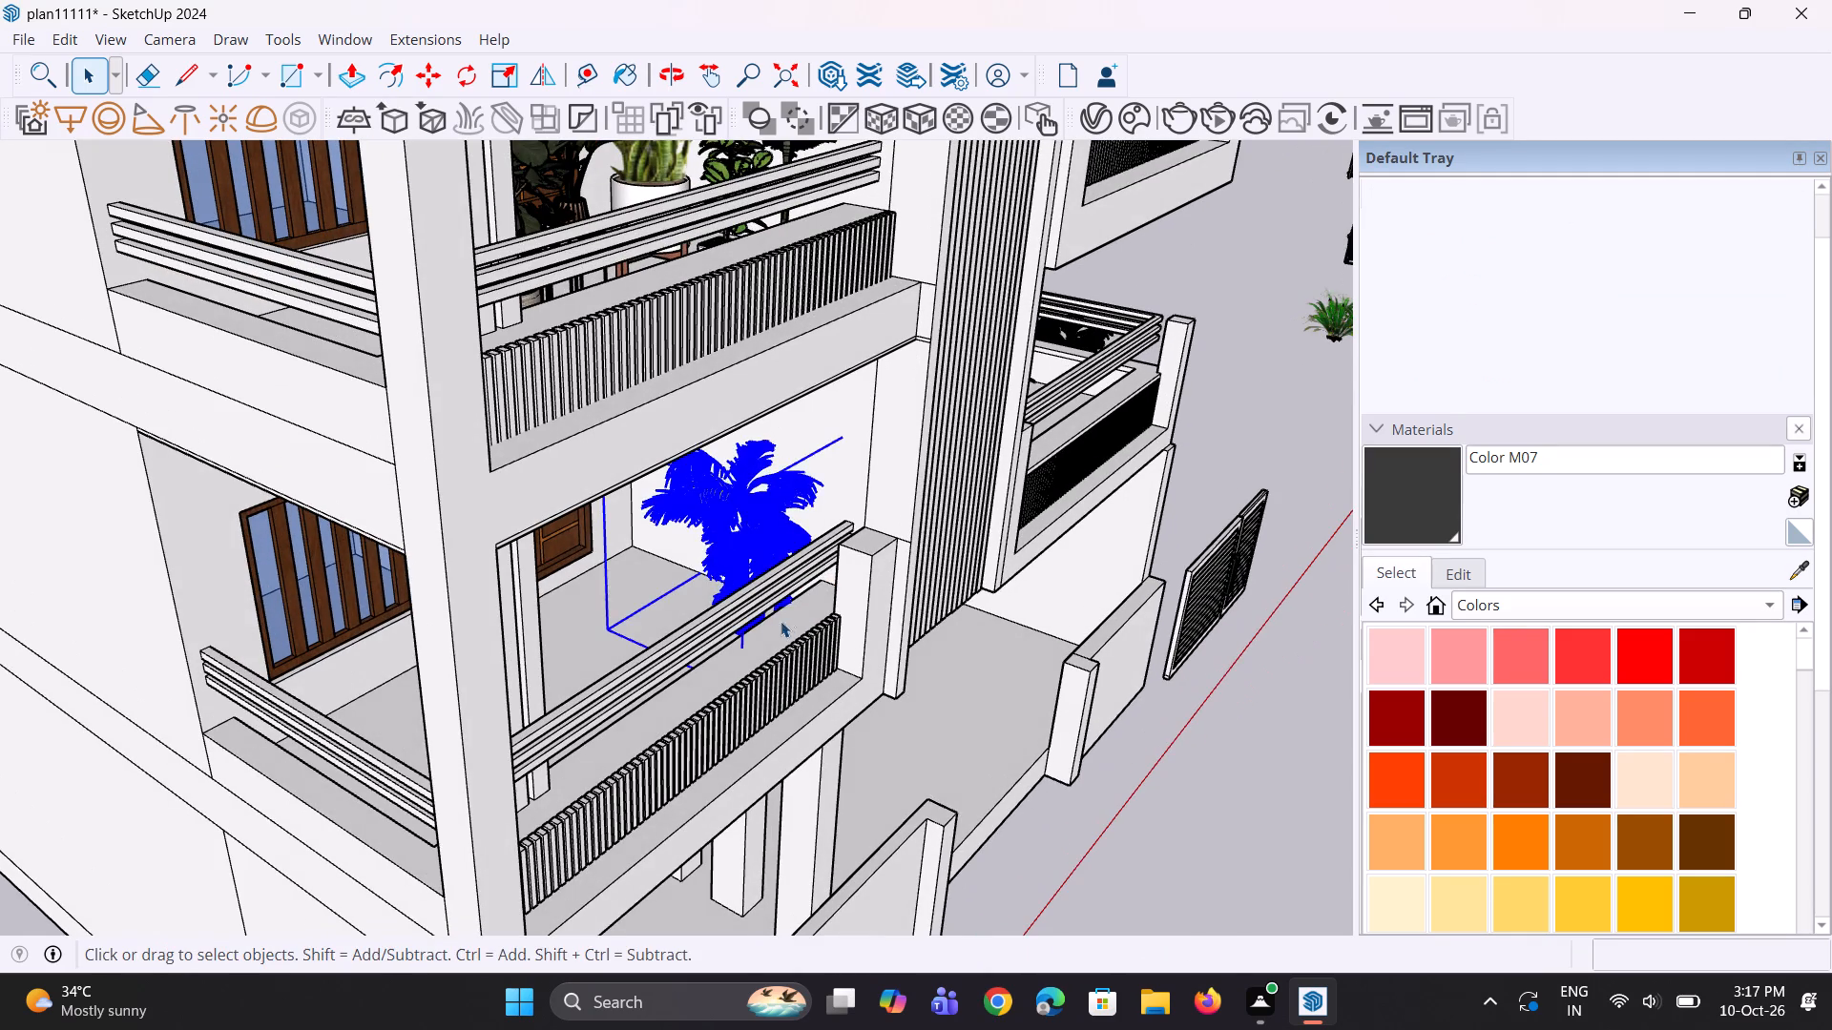
middle_click_drag(770, 631, 701, 517)
scroll(630, 498, "up", 2)
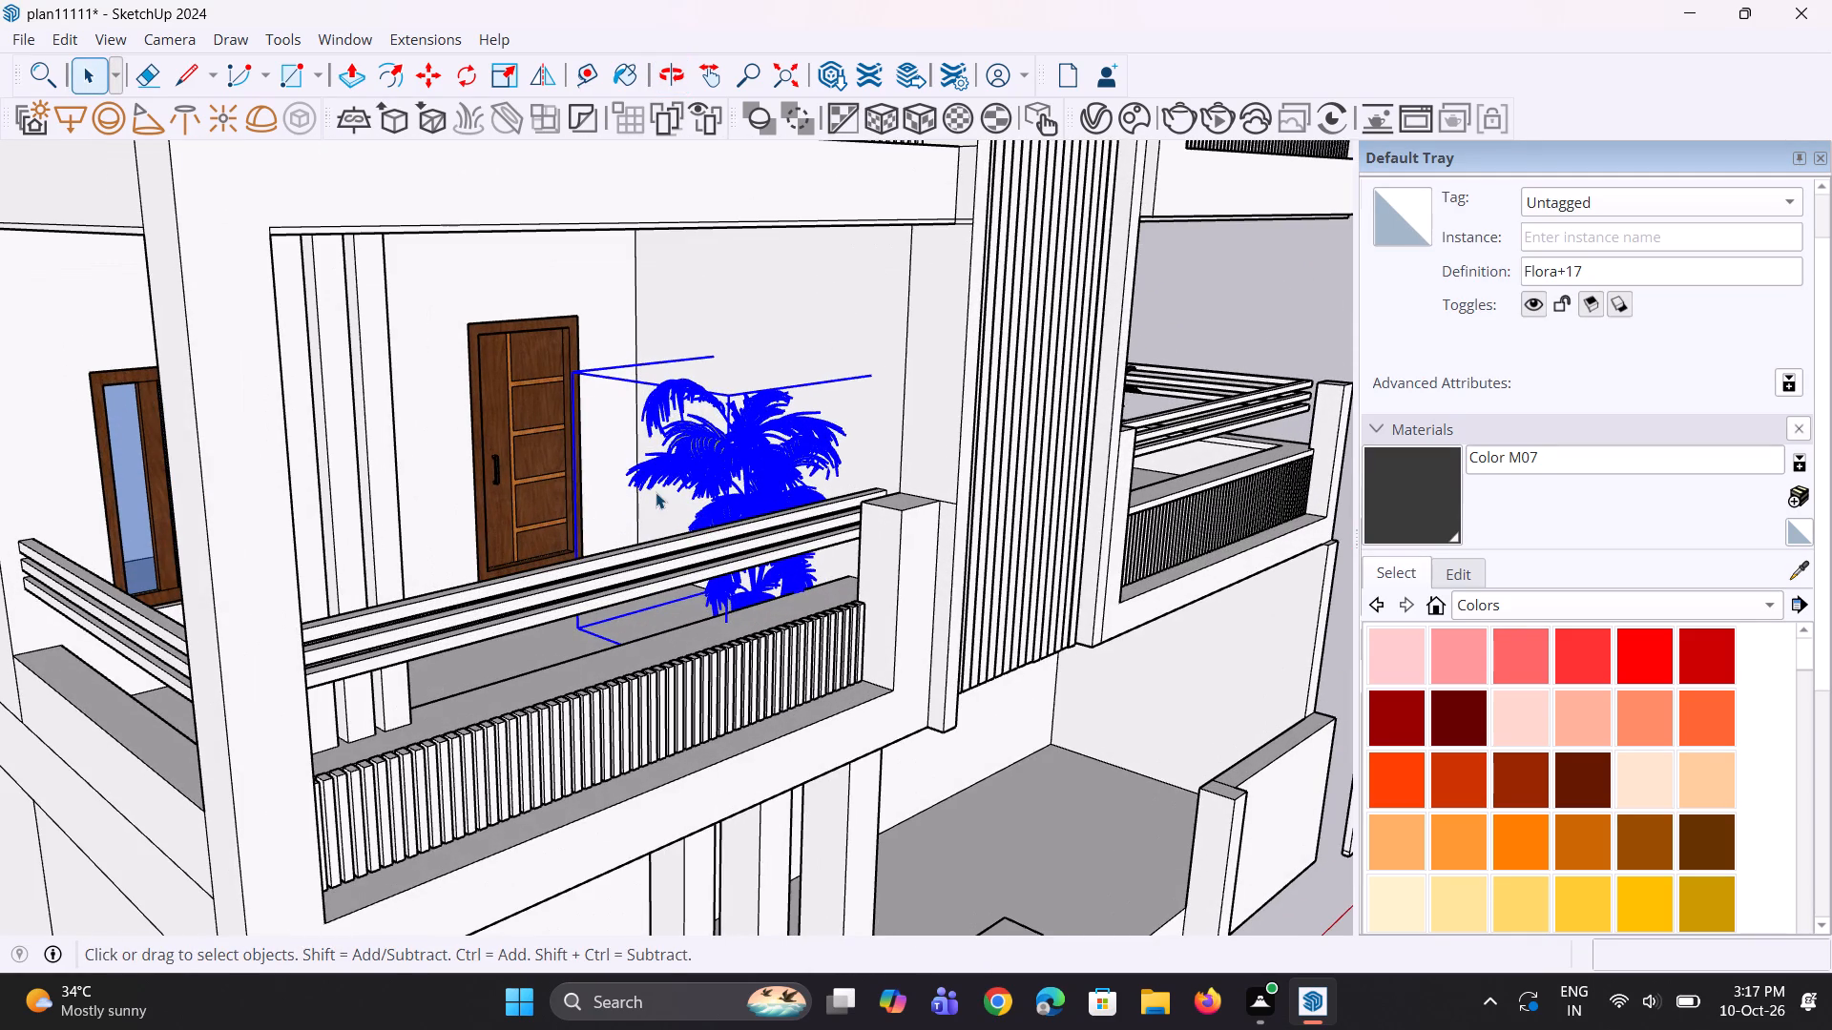
key("s")
left_click(573, 381)
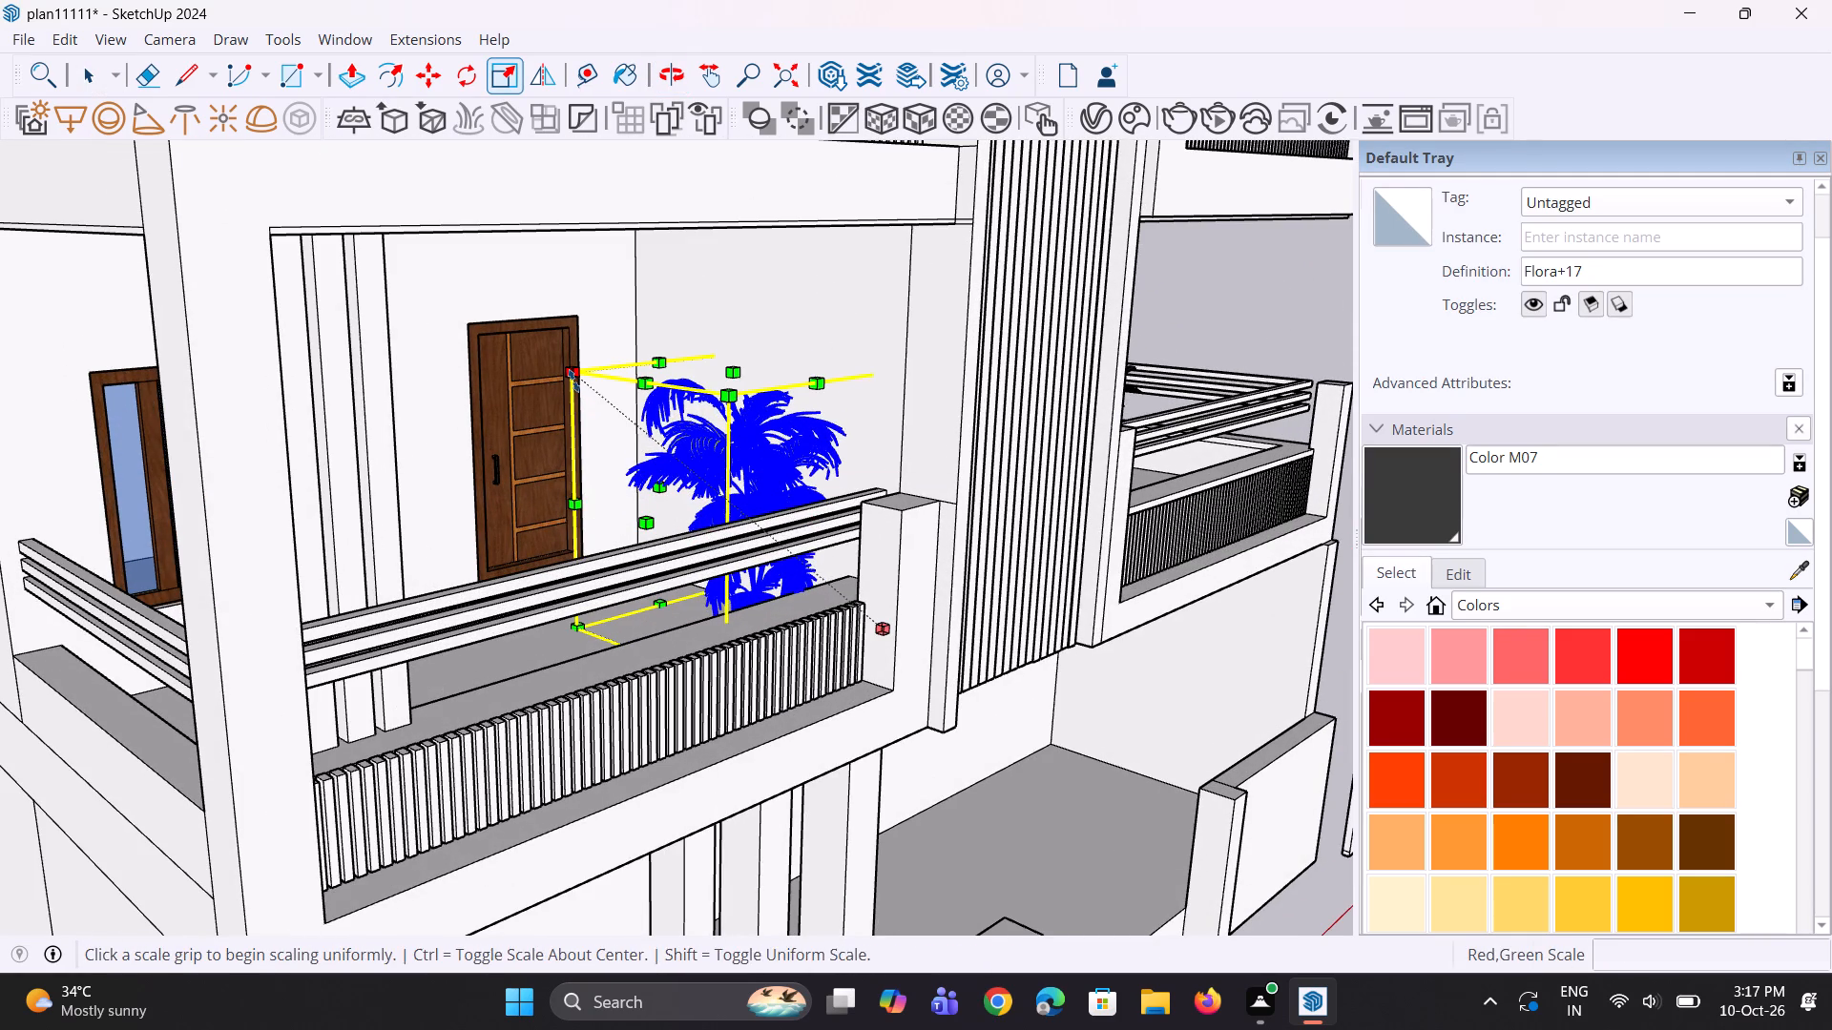
left_click(549, 367)
middle_click_drag(668, 462, 723, 483)
key("space")
key("space")
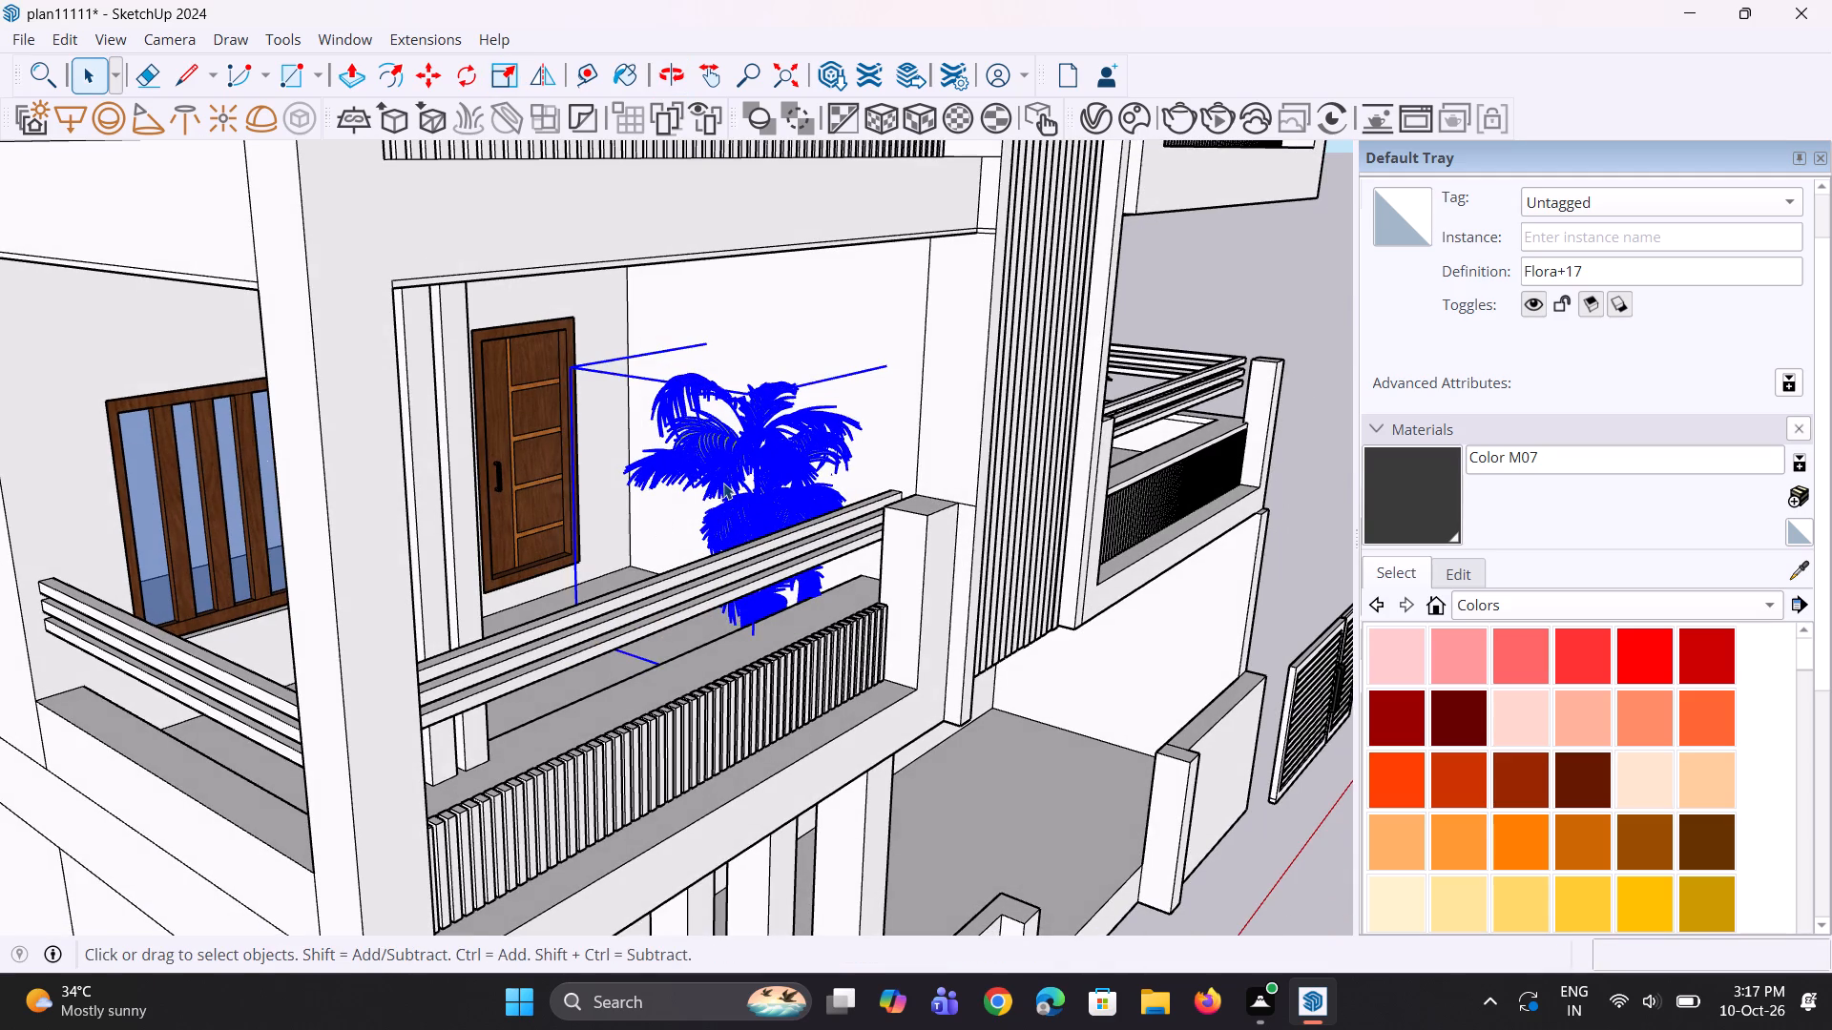
key("space")
left_click(1245, 848)
Copy the Plant+2 (1) potted plant from the plant group beside the building about 51' 6" to the outer corner of the lowest balcony's front railing.
scroll(1044, 646, "down", 4)
middle_click(1041, 637)
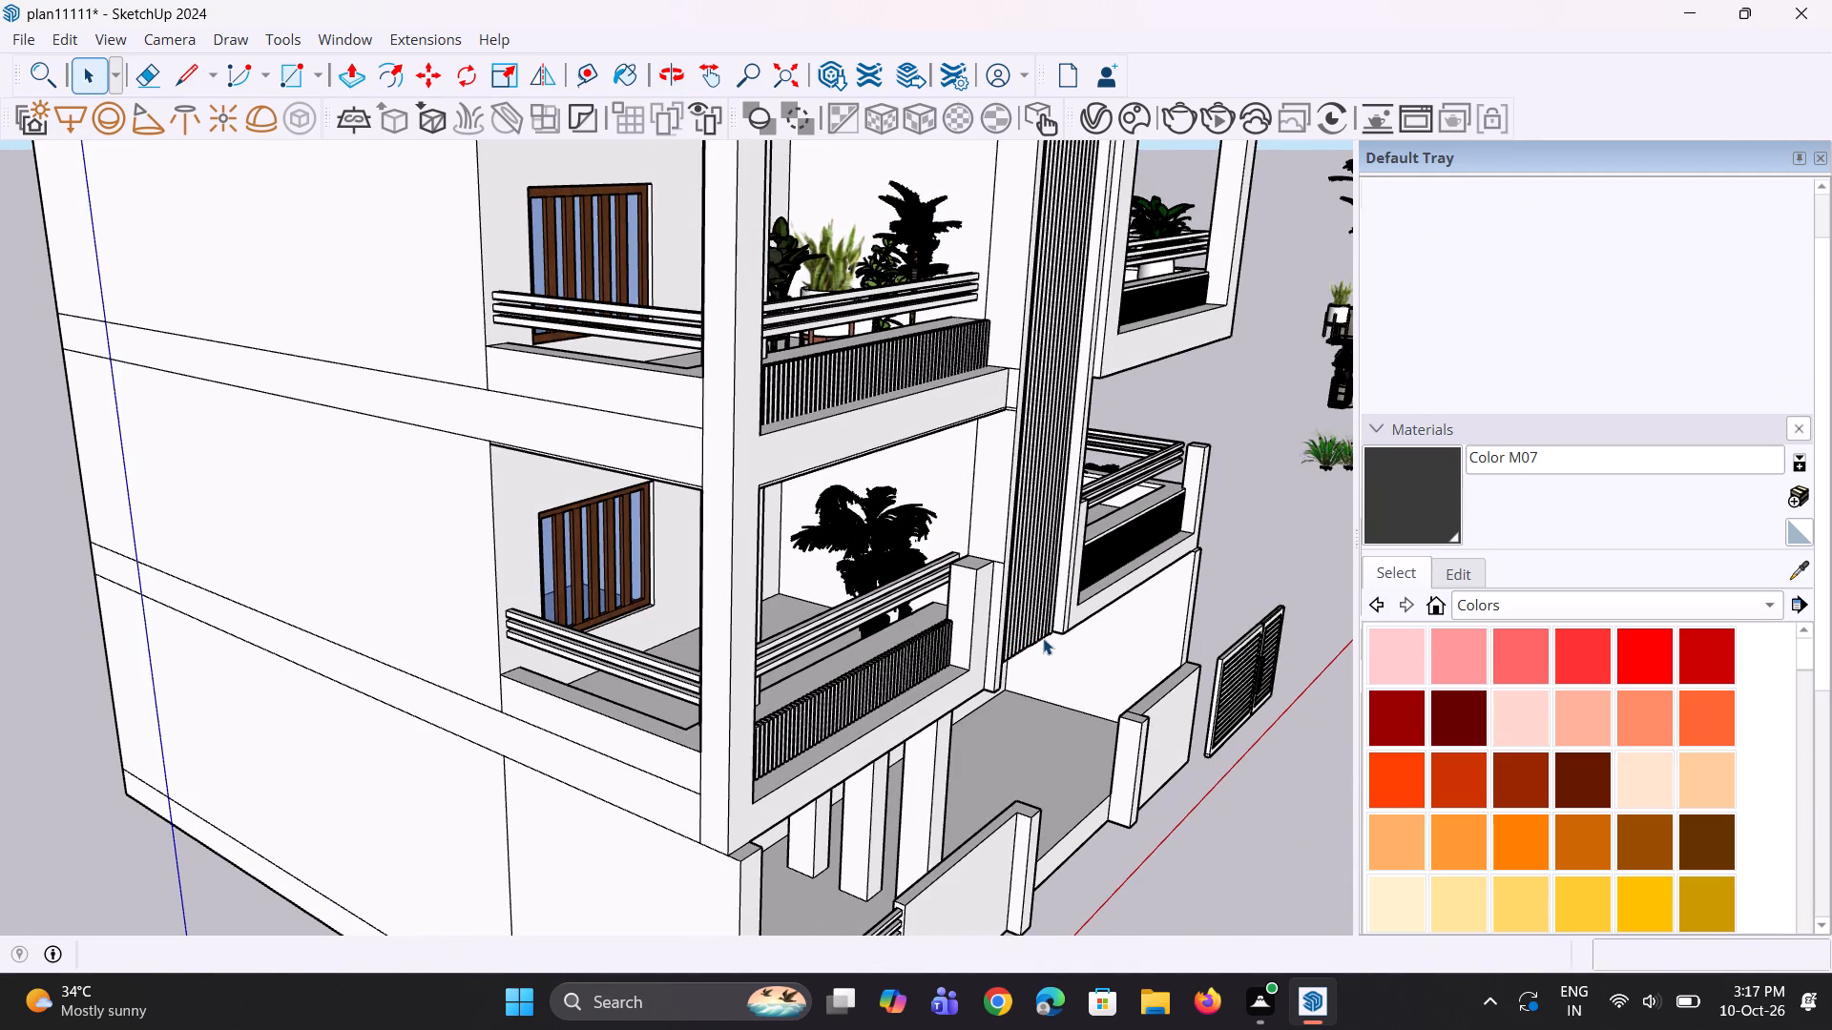
middle_click_drag(781, 650, 765, 734)
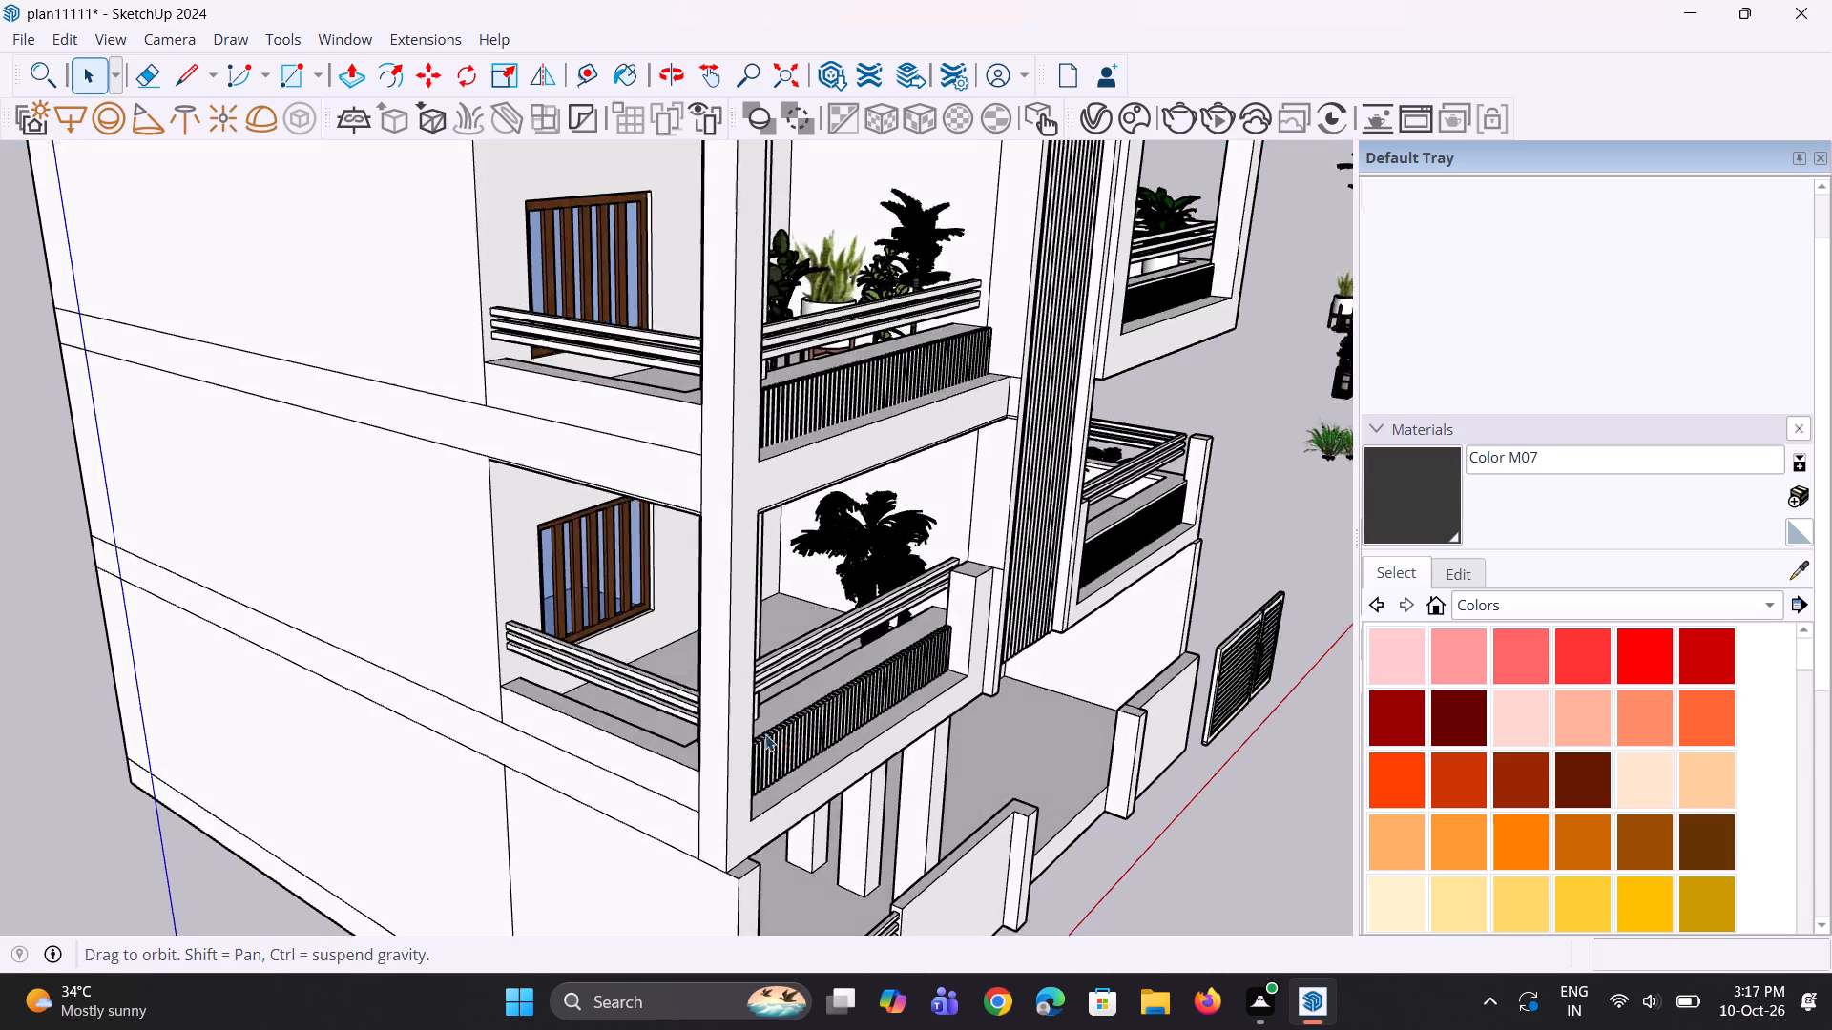
middle_click_drag(765, 734, 777, 744)
scroll(674, 640, "down", 8)
middle_click_drag(895, 691, 732, 580)
scroll(1191, 642, "up", 2)
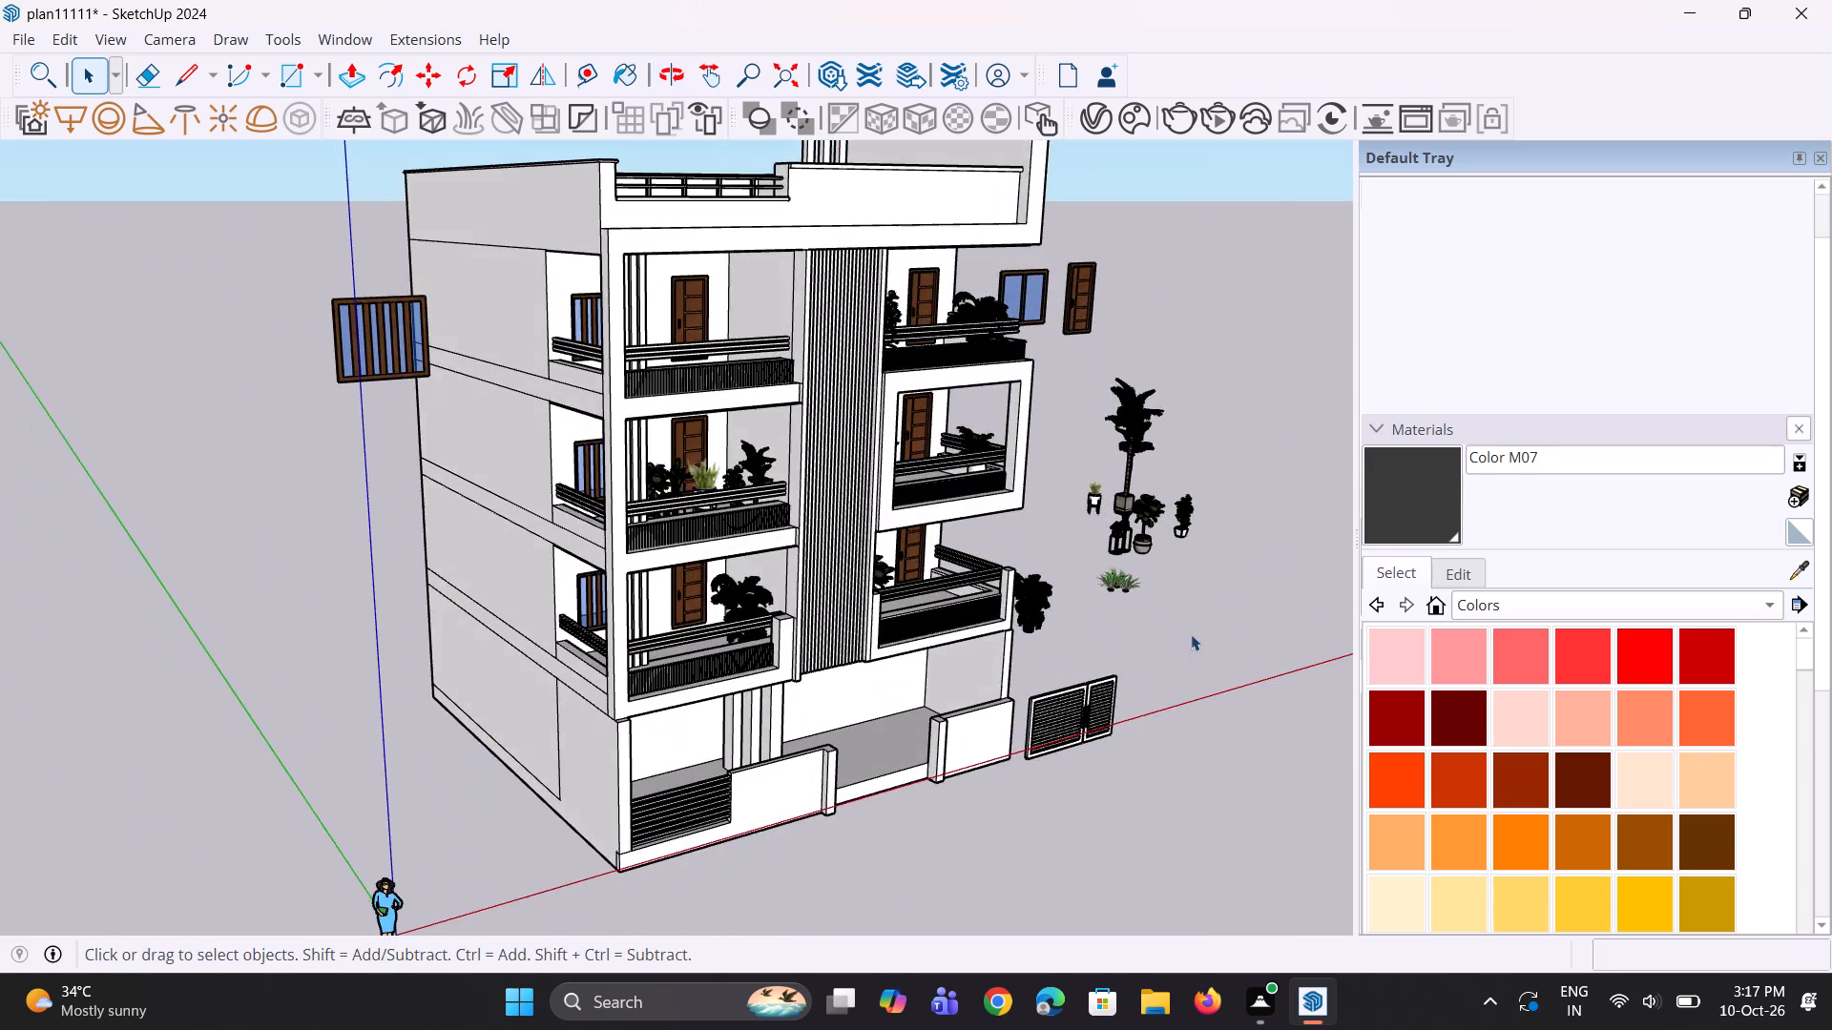
scroll(1191, 634, "up", 5)
left_click(1117, 498)
scroll(1124, 536, "up", 3)
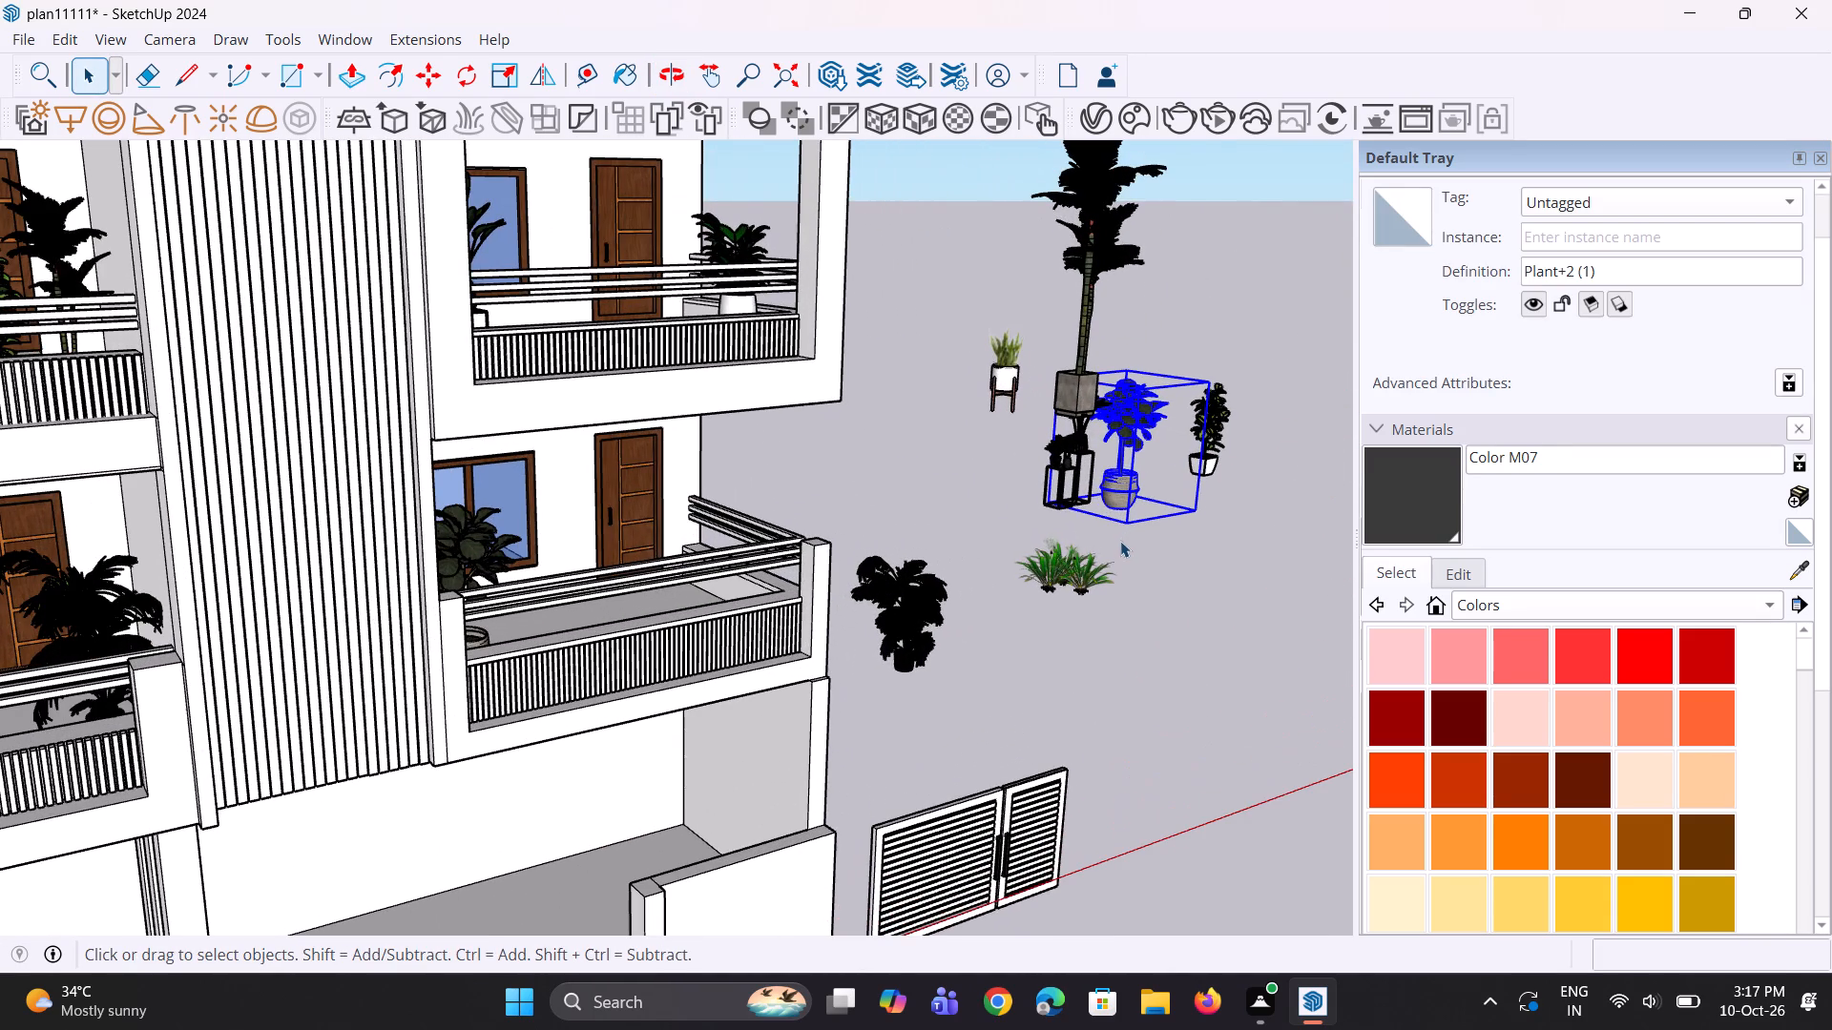
key("m")
left_click(1128, 511)
scroll(1202, 578, "down", 3)
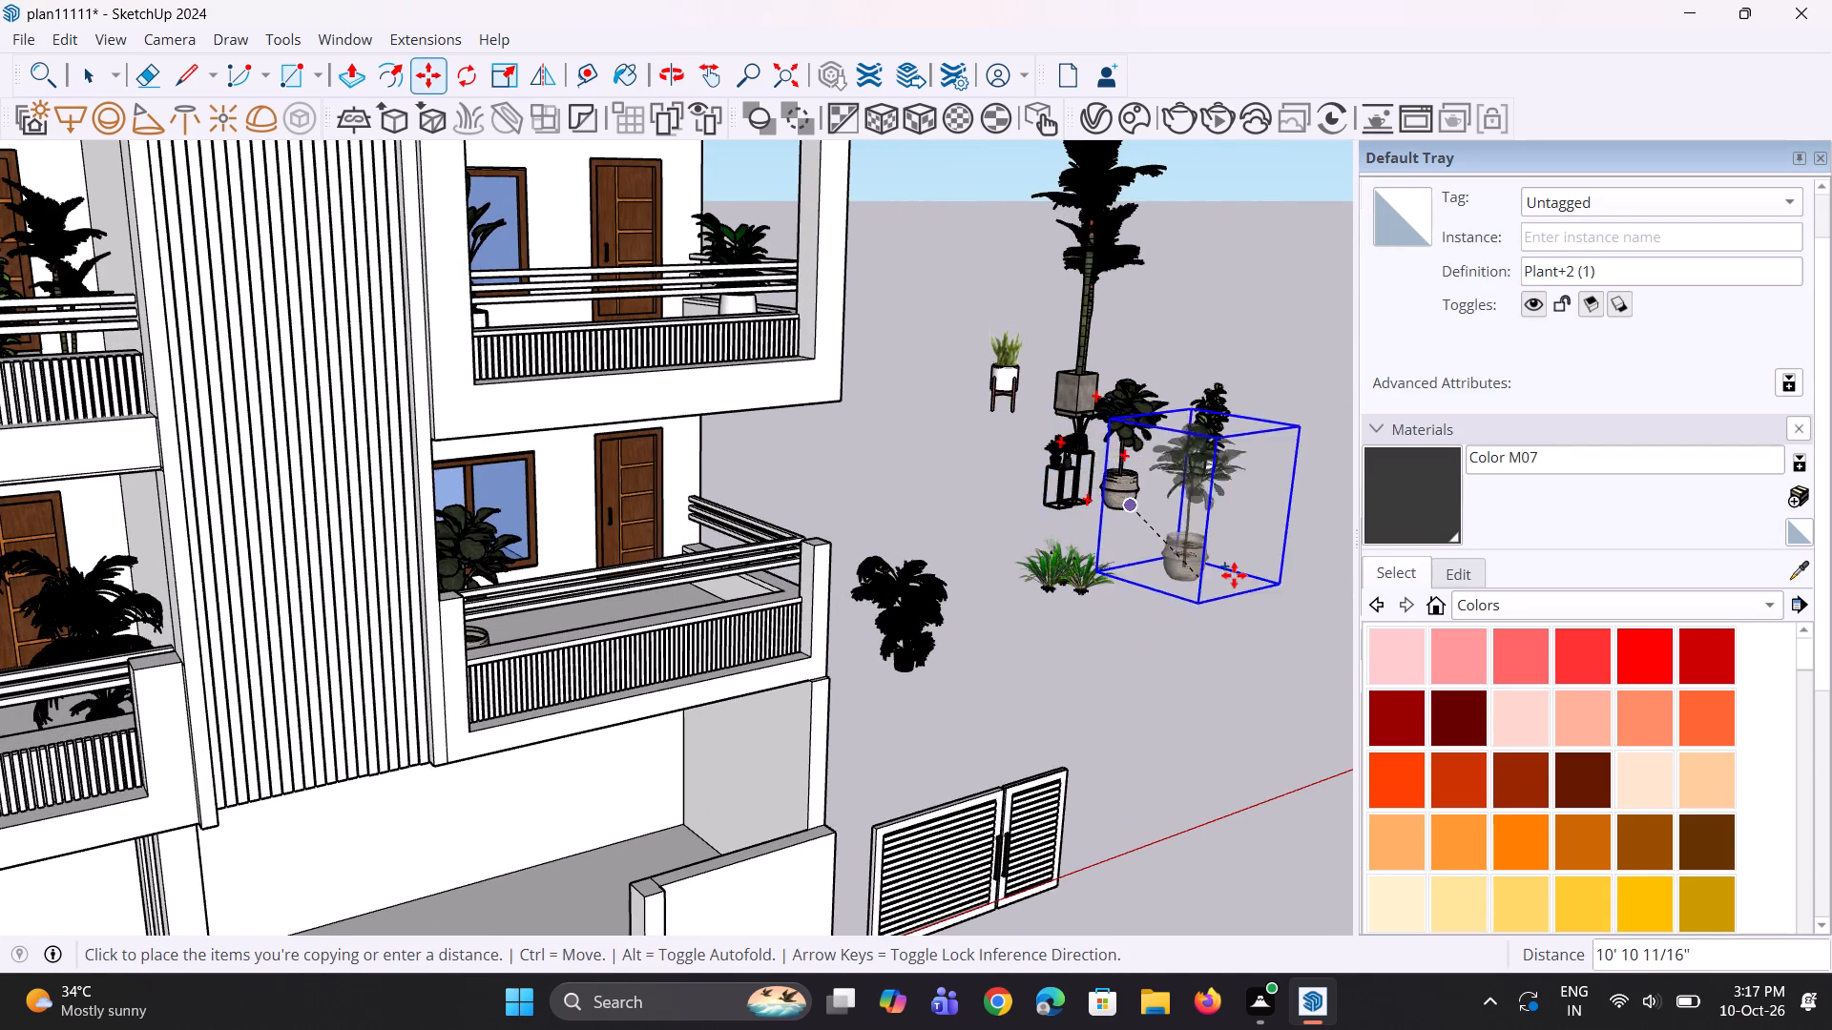
scroll(1234, 575, "down", 8)
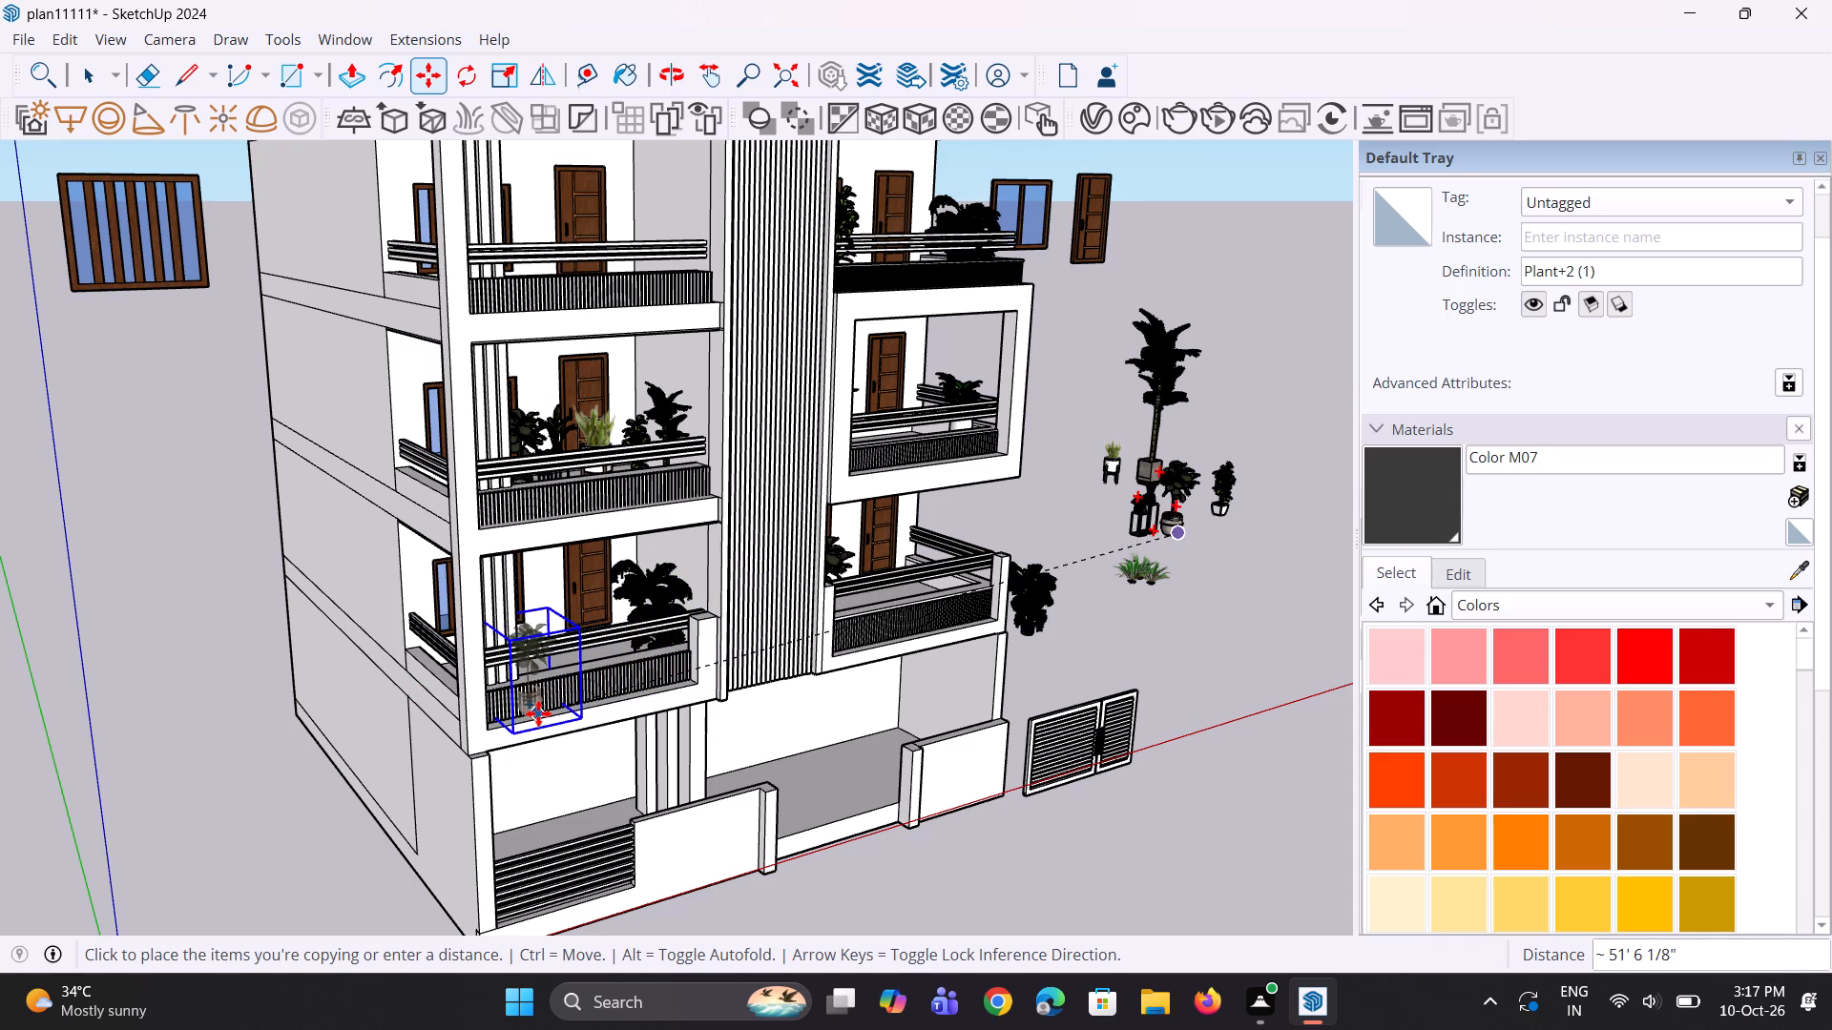
left_click(538, 713)
Move the Plant+2 (1) copy inward from the facade so it sits inside the lowest balcony, behind the front railing.
middle_click_drag(481, 779, 1236, 824)
scroll(972, 756, "up", 5)
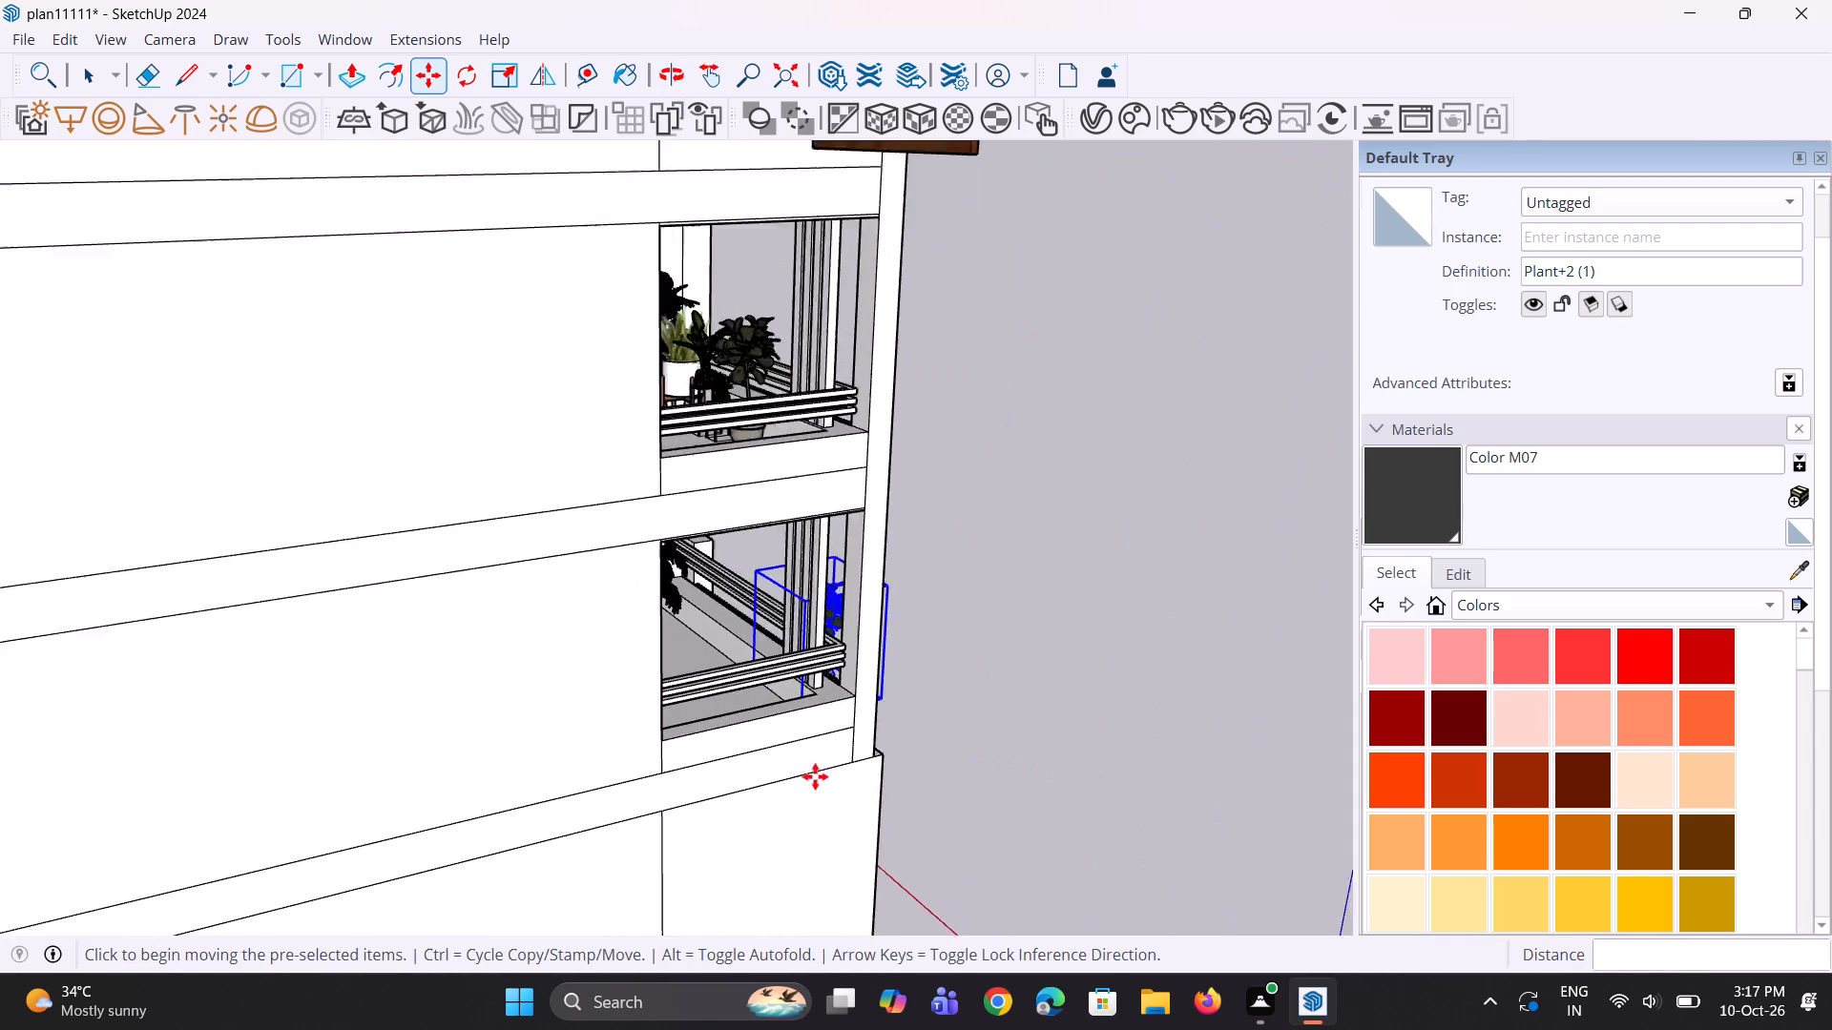
scroll(815, 776, "up", 6)
middle_click_drag(756, 704, 730, 820)
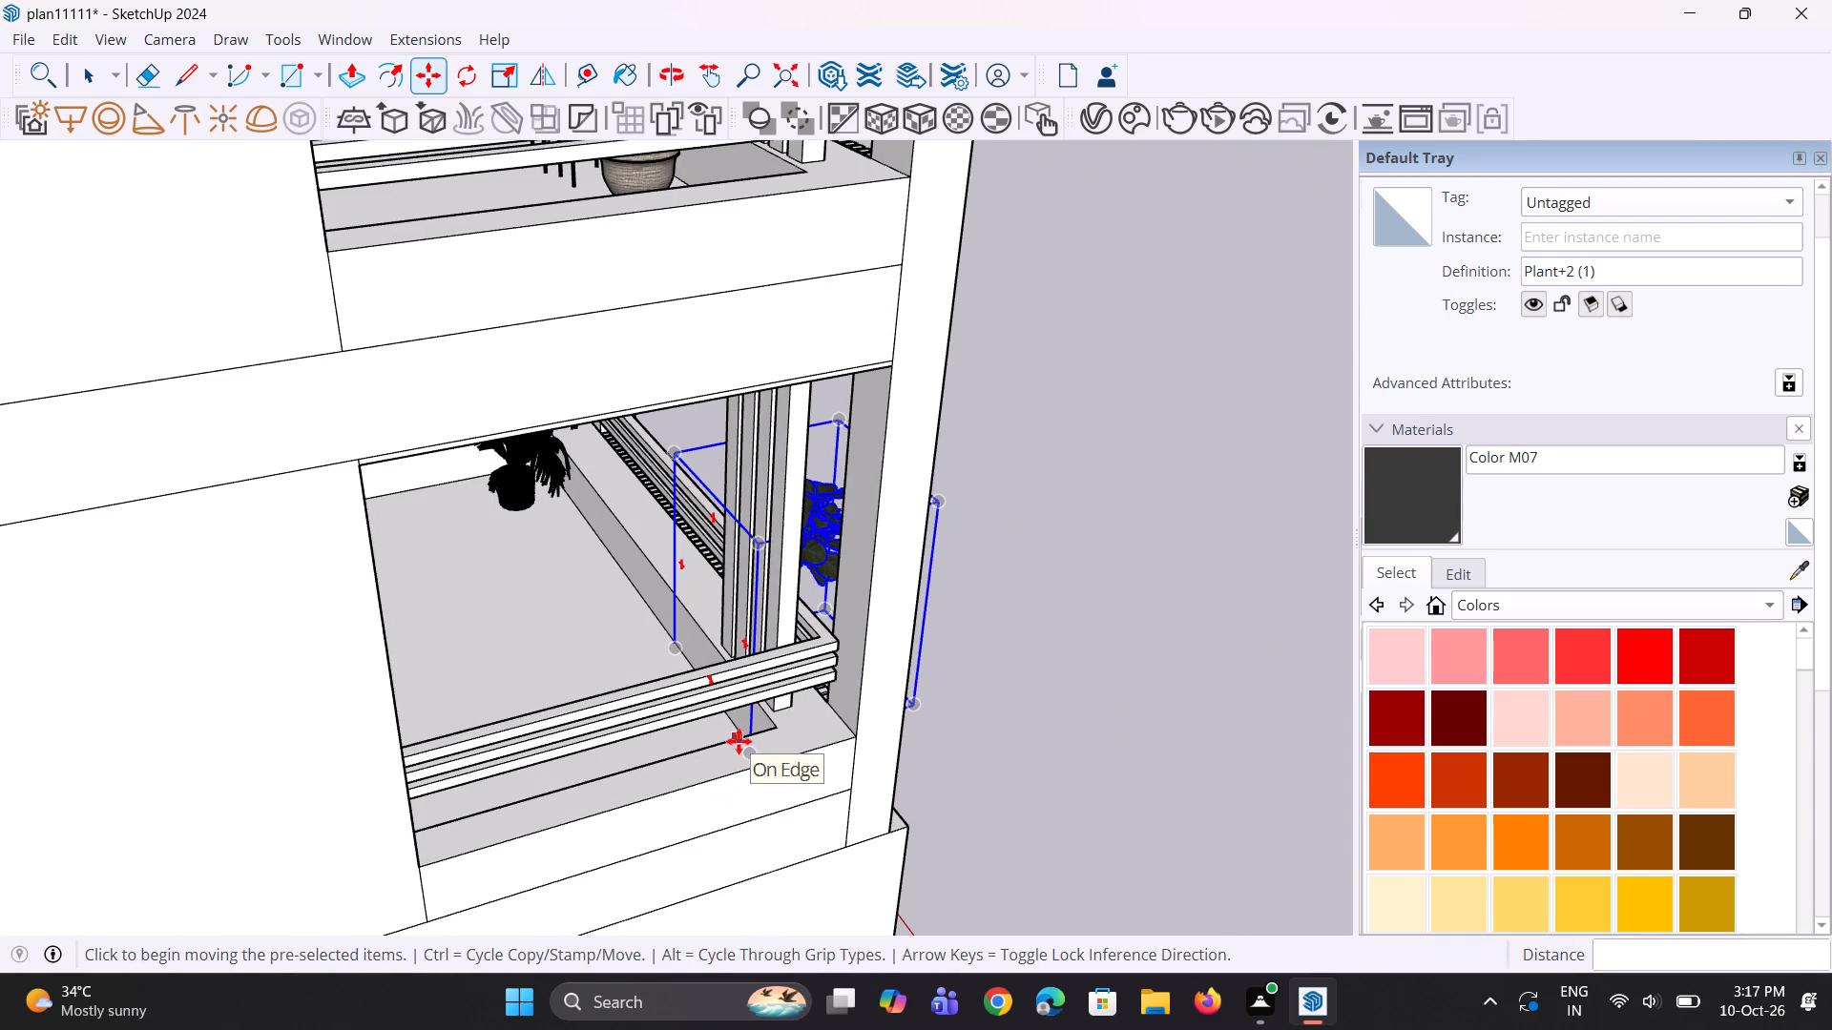
left_click(744, 754)
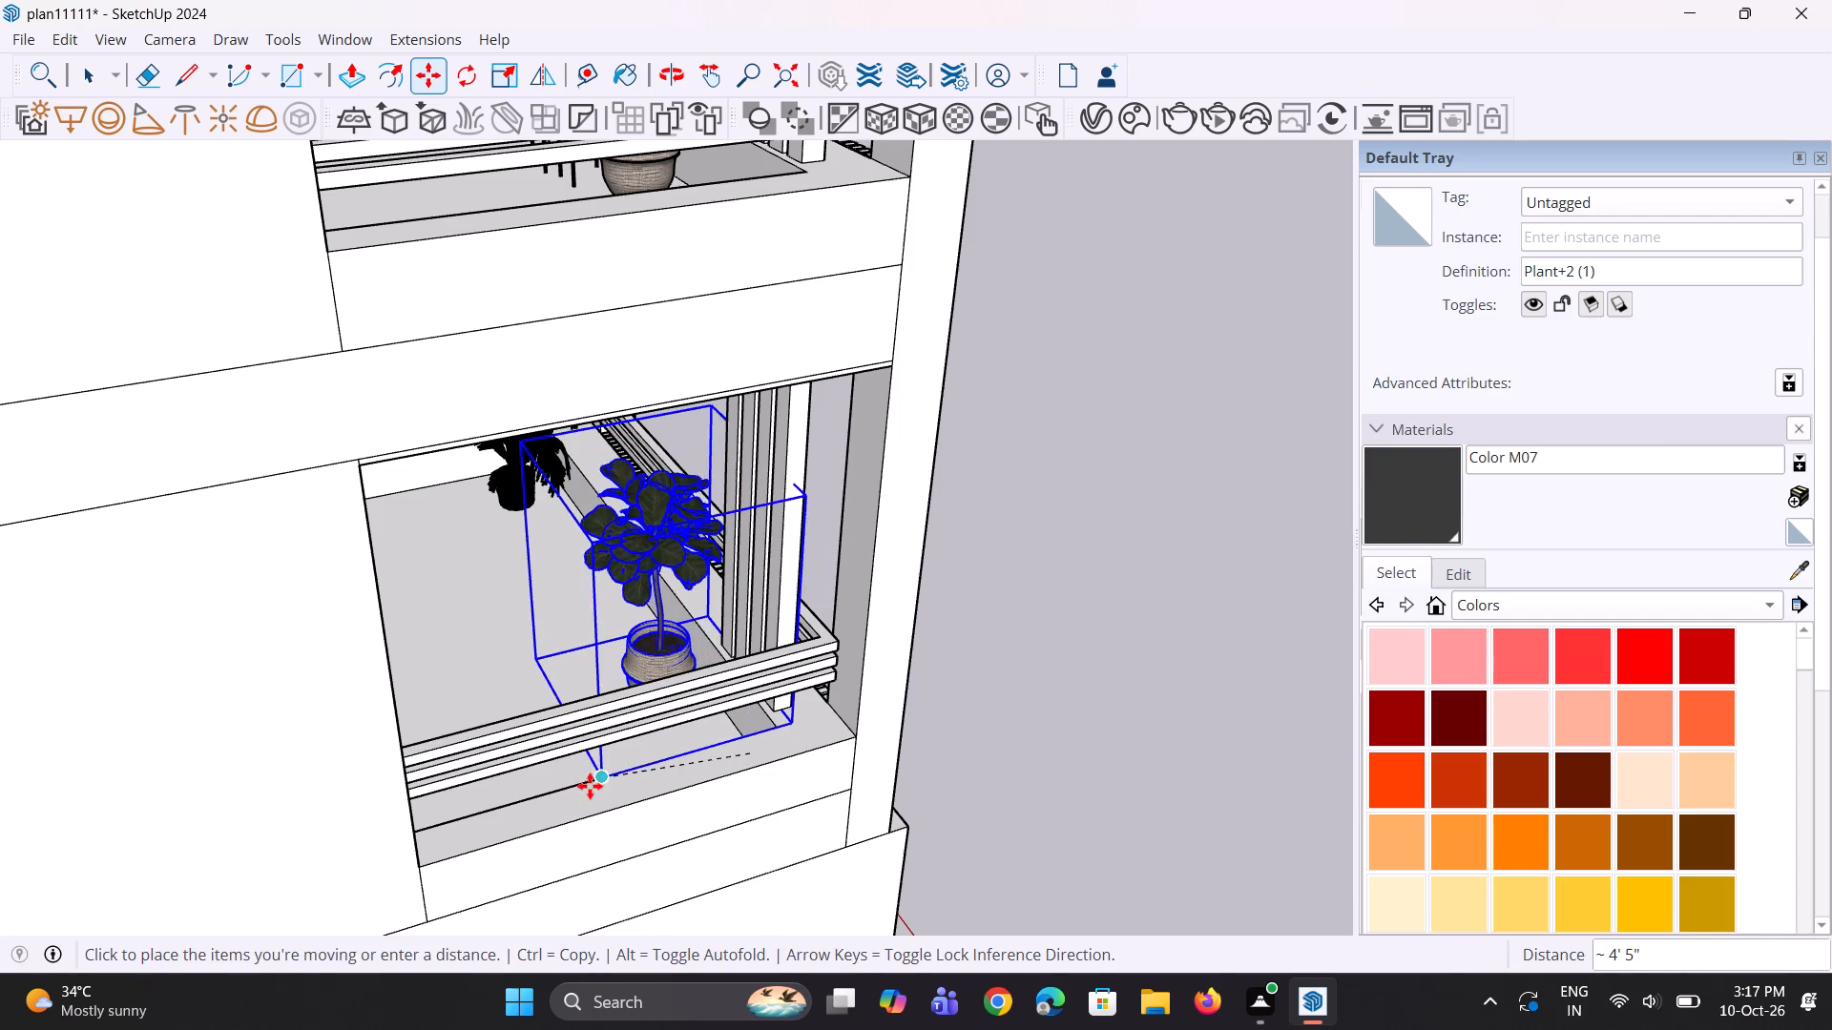
left_click(564, 808)
Move the Plant+2 (1) copy about 4' 2" along the lowest balcony, away from the side railing toward the Flora+17 palm.
middle_click_drag(788, 781, 729, 774)
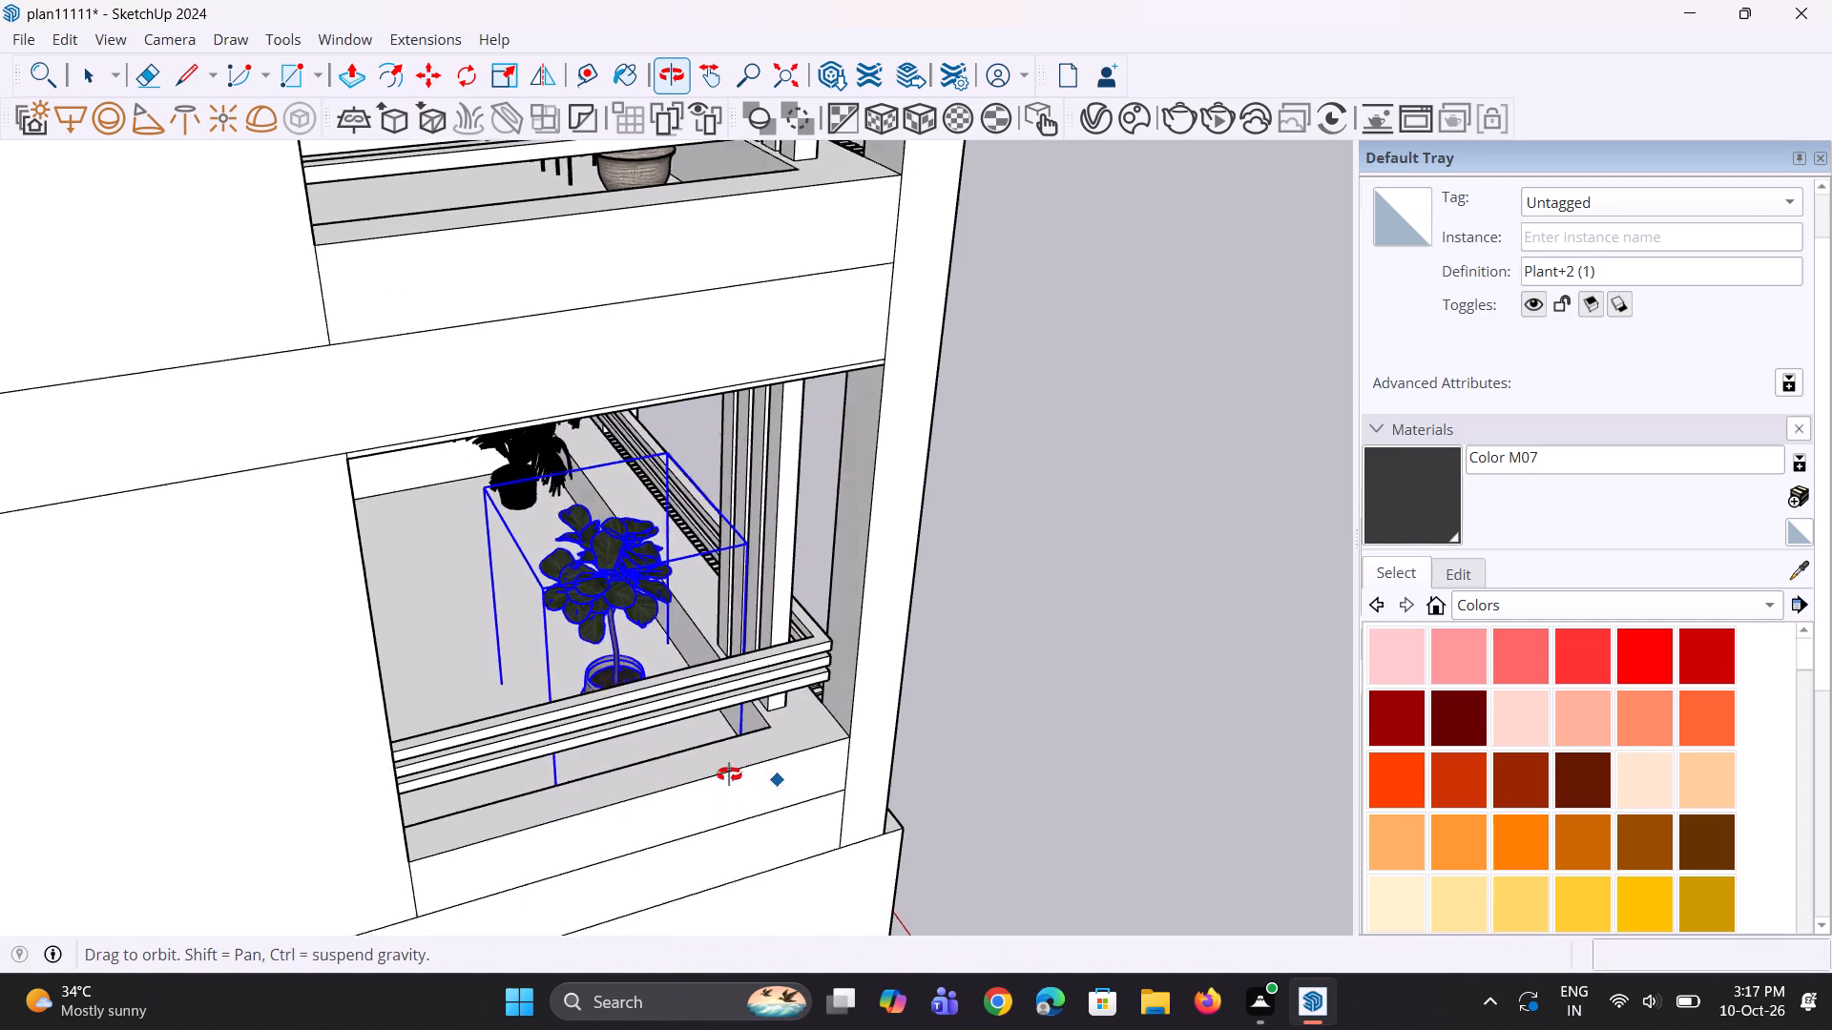
middle_click_drag(729, 774, 586, 768)
scroll(664, 810, "down", 4)
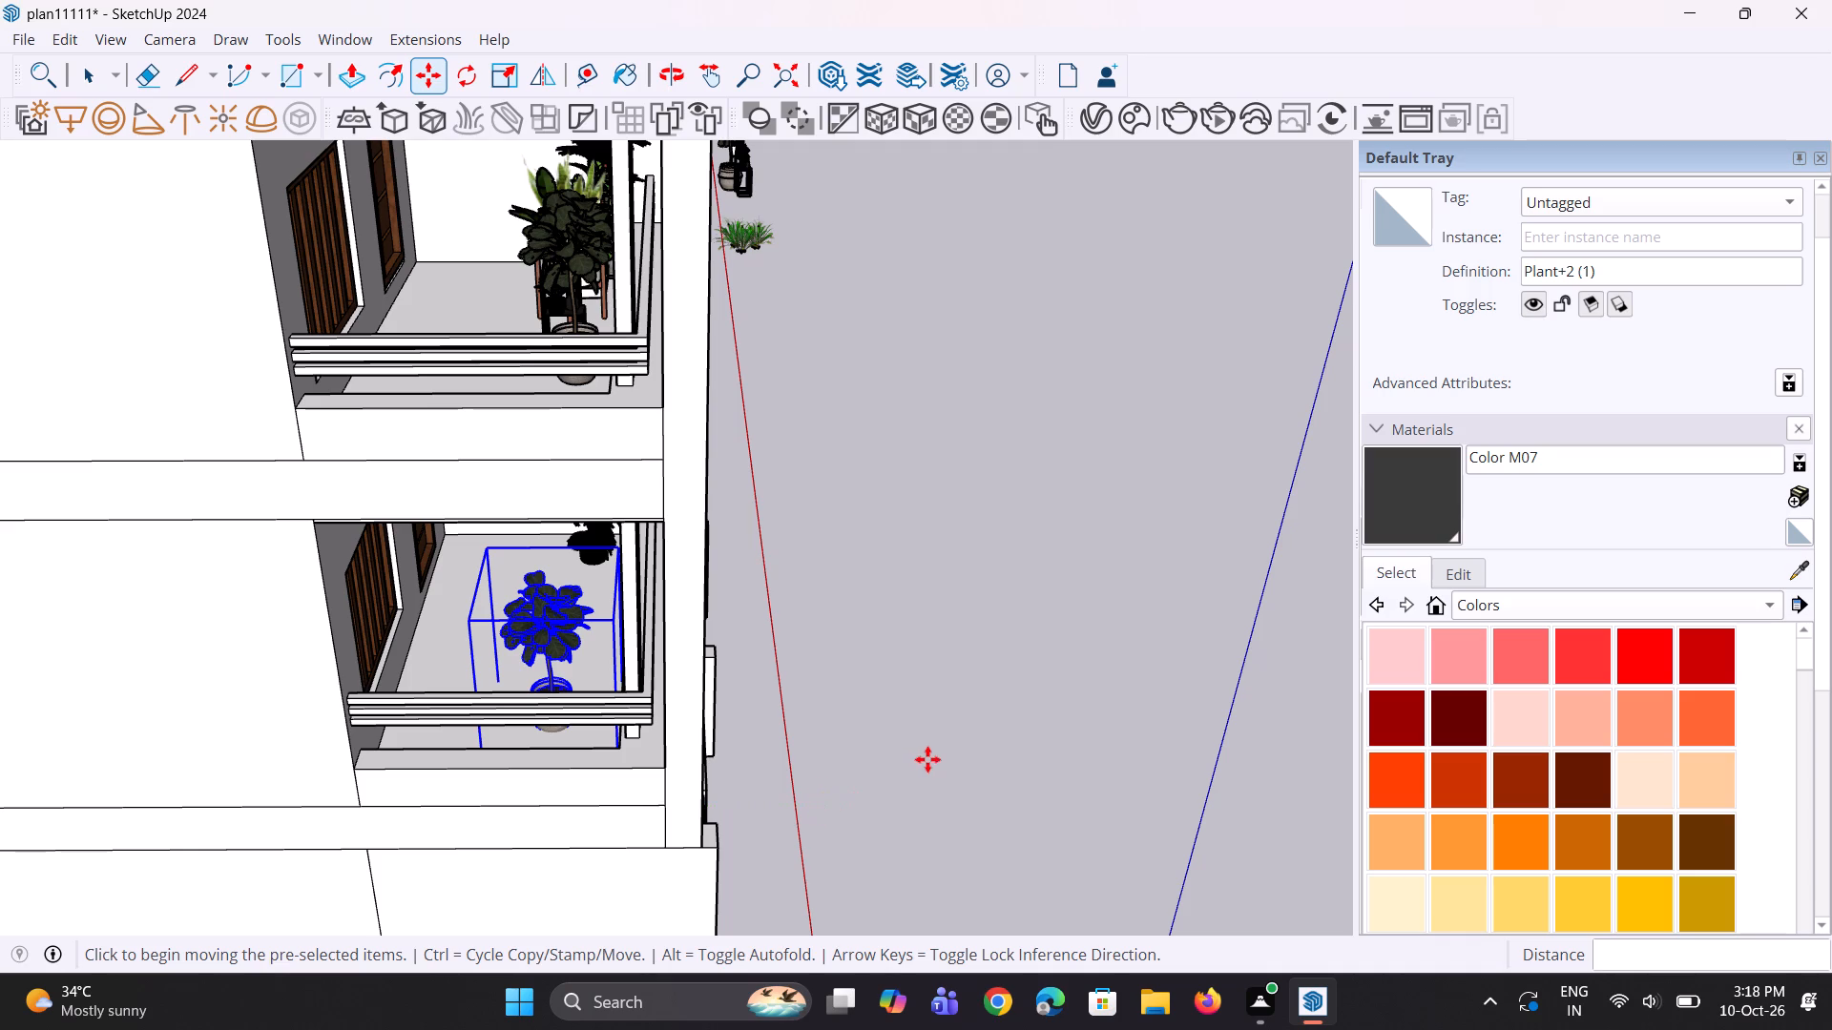
scroll(906, 671, "down", 4)
middle_click_drag(711, 706, 238, 809)
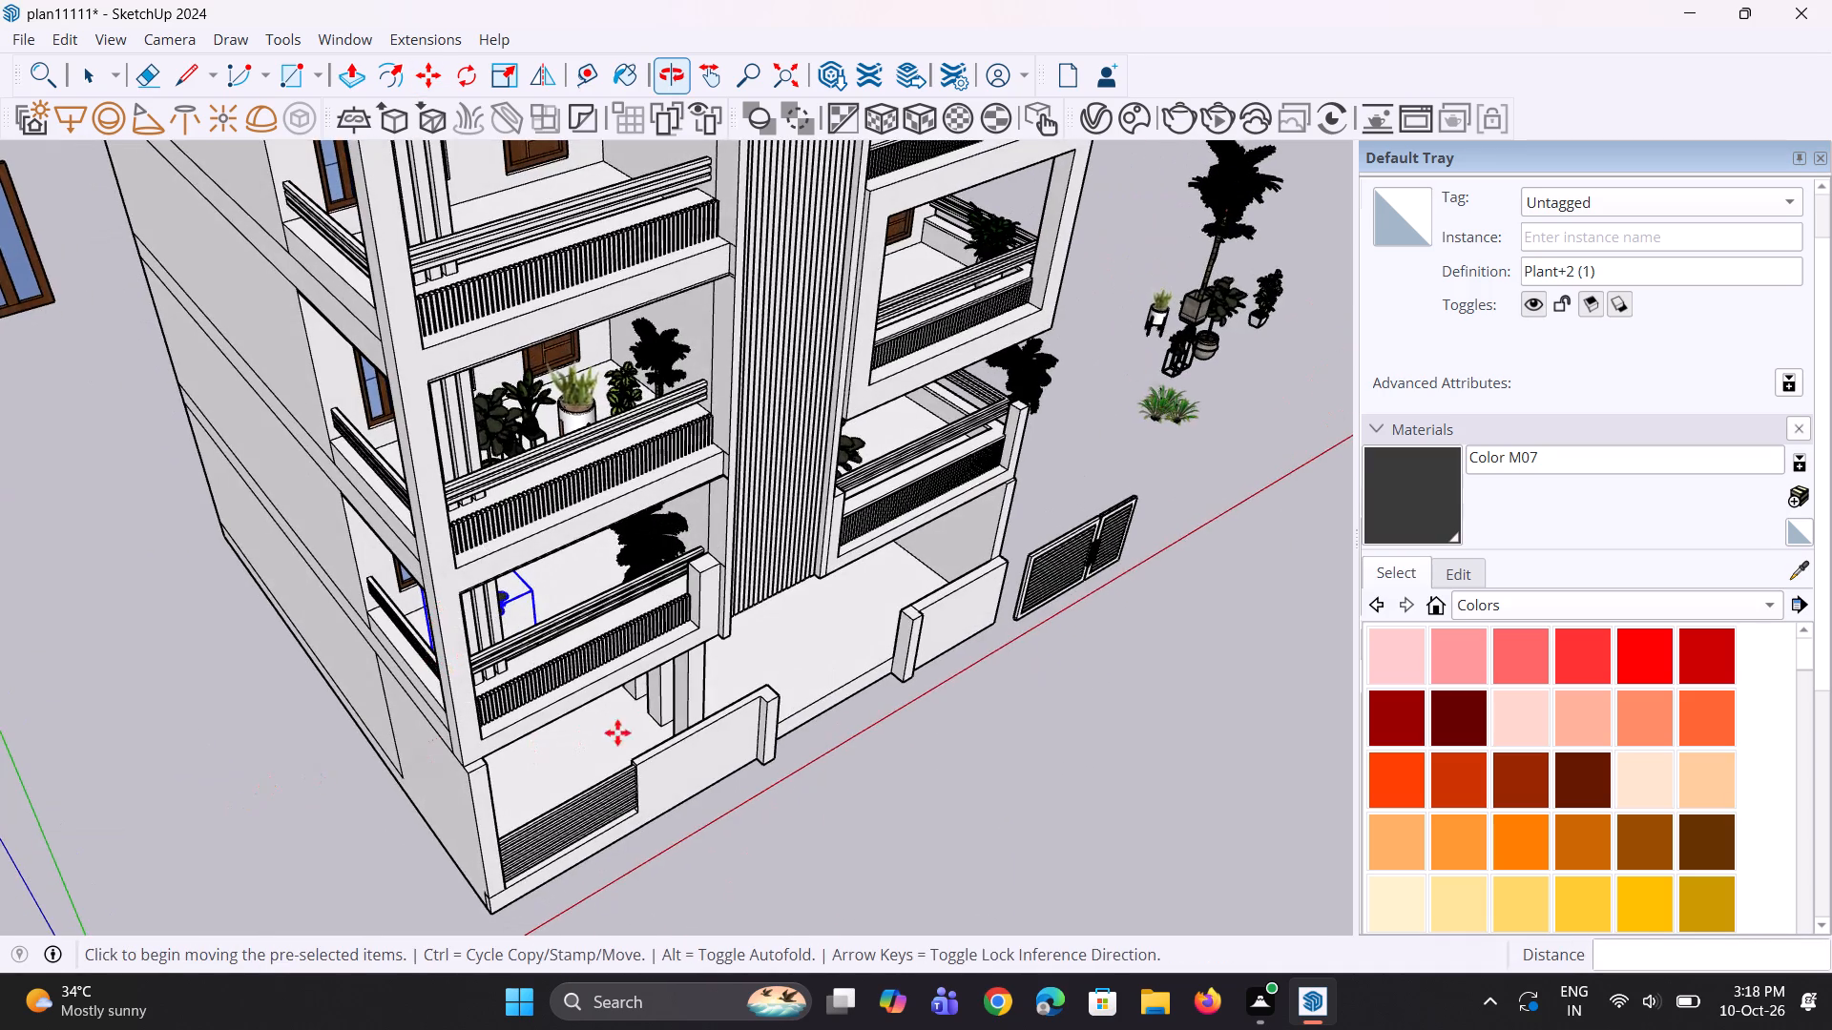
scroll(671, 683, "up", 3)
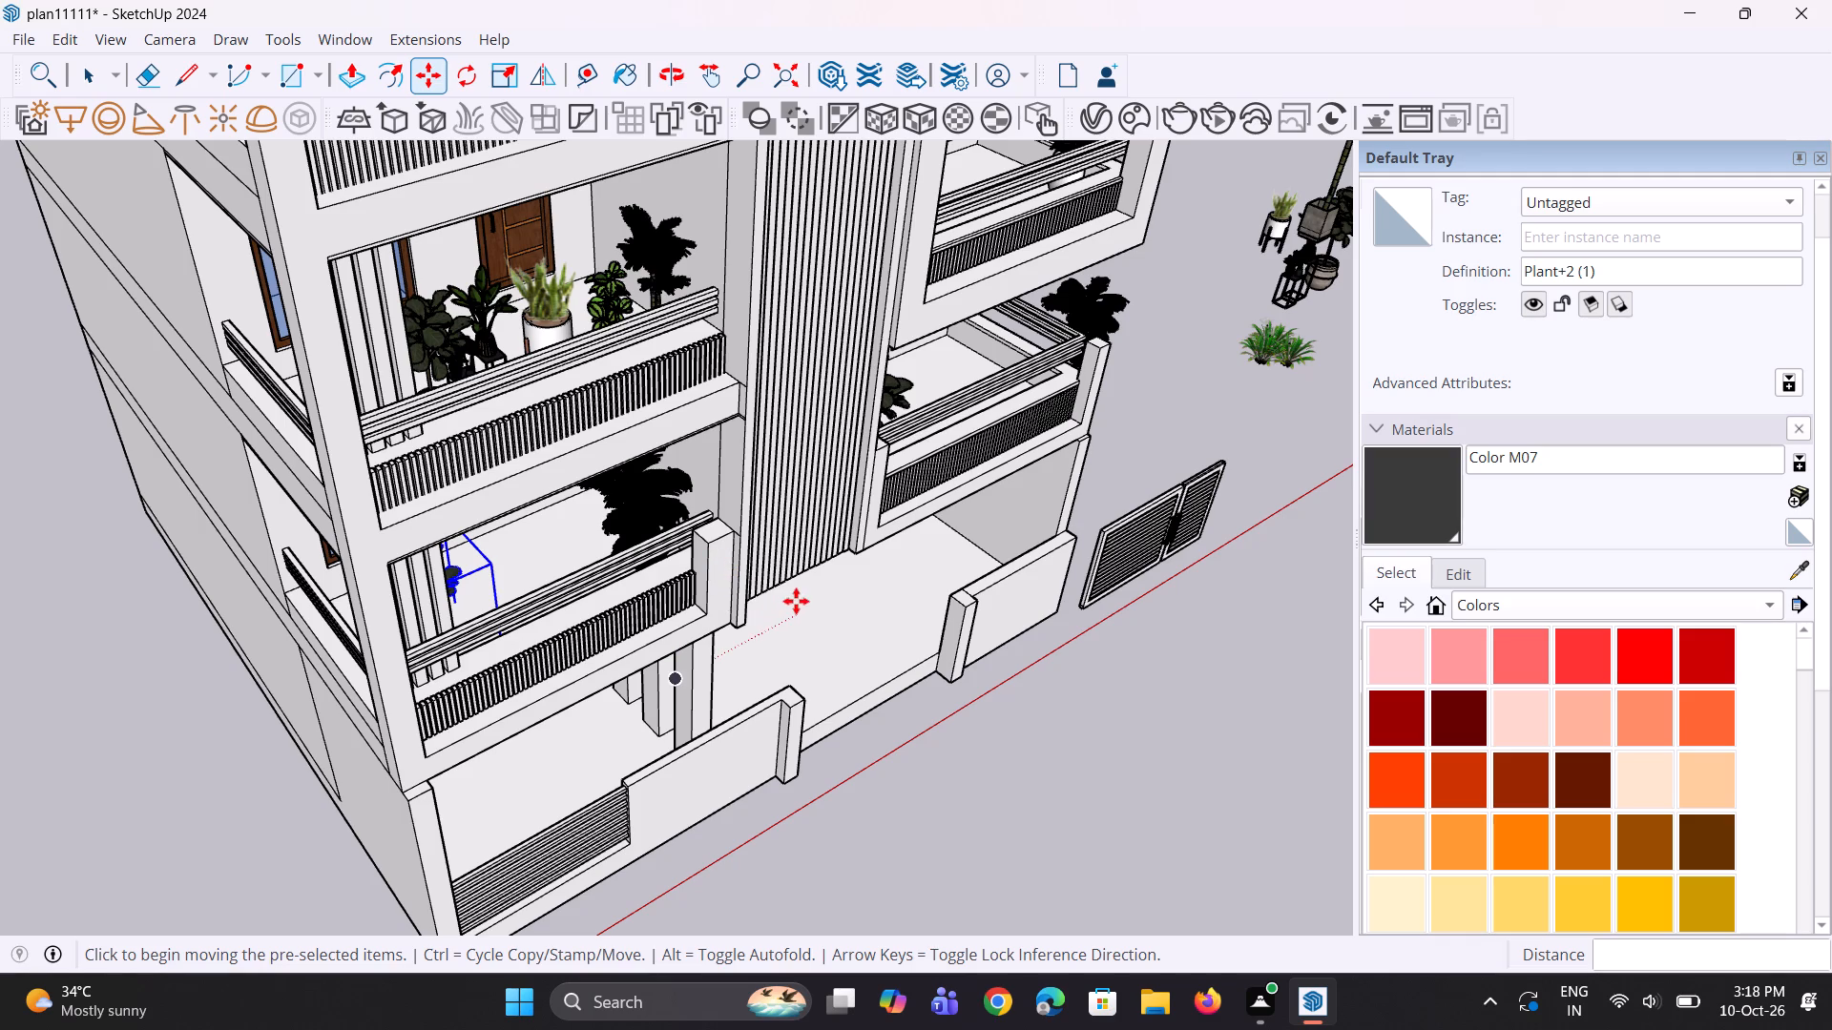
scroll(804, 567, "down", 3)
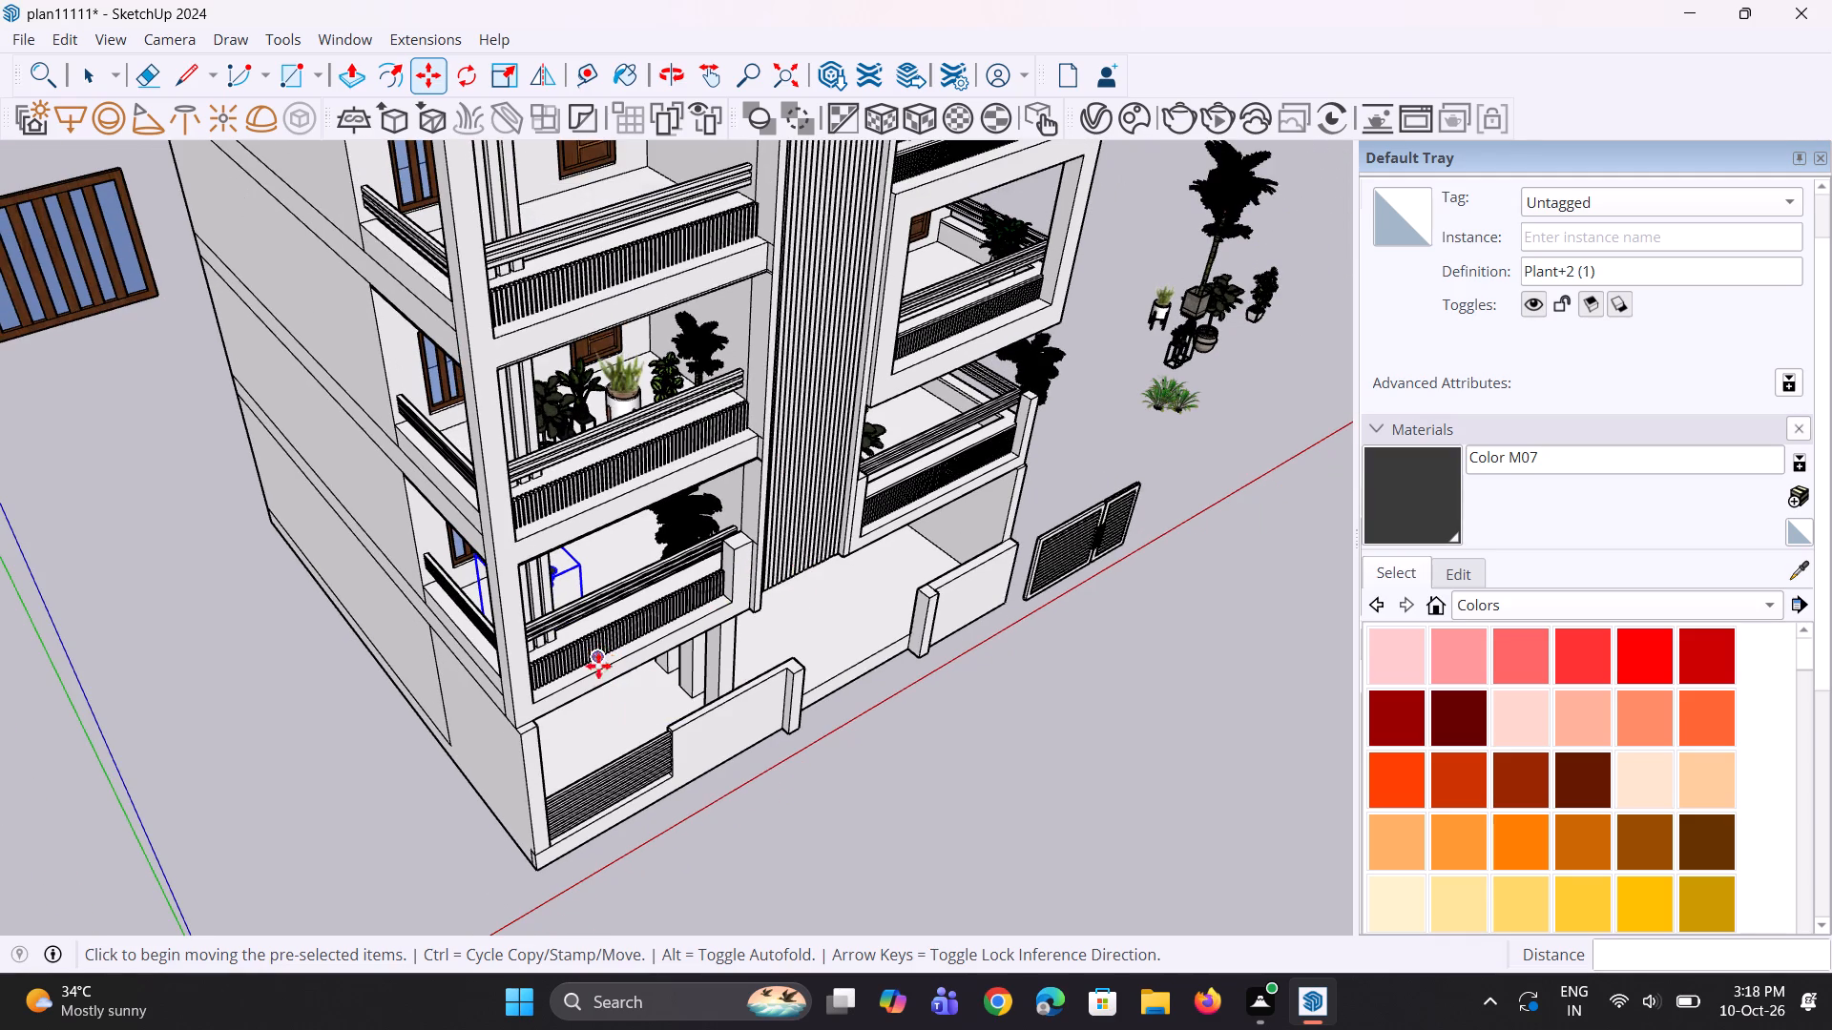
middle_click_drag(752, 575, 1186, 577)
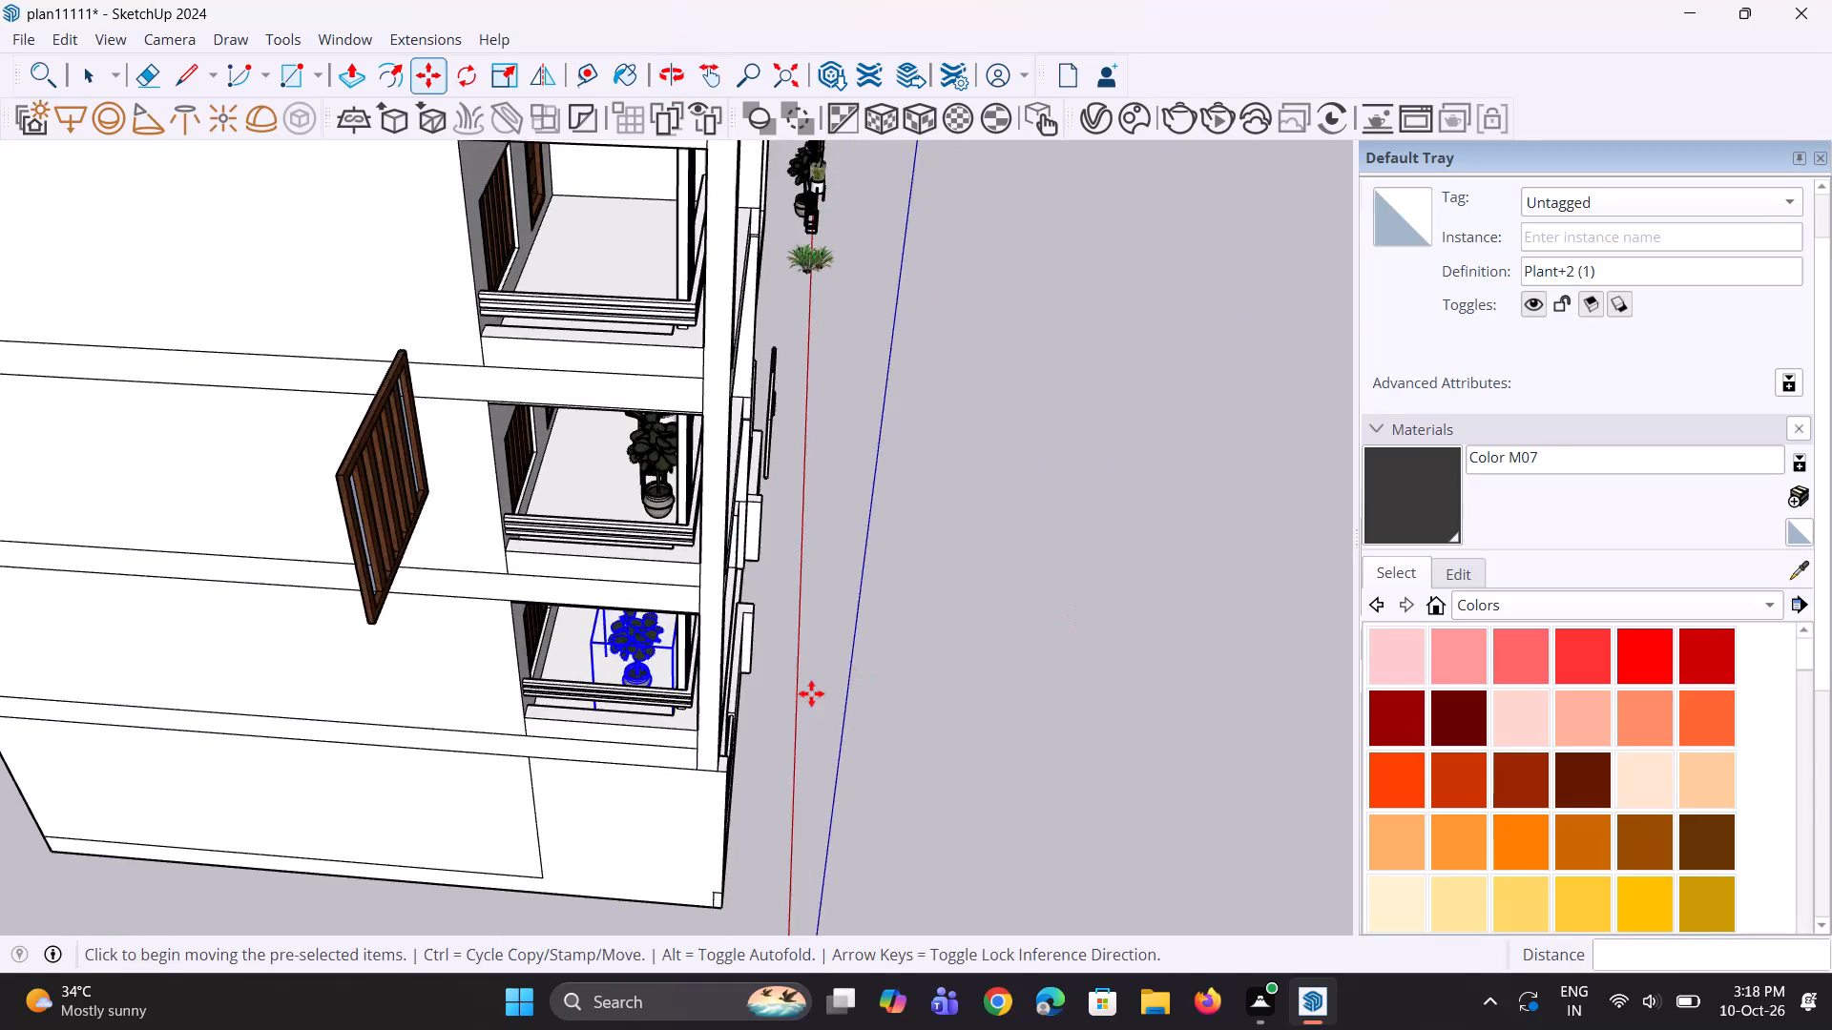
scroll(772, 708, "up", 3)
scroll(694, 729, "up", 6)
middle_click_drag(544, 736, 777, 782)
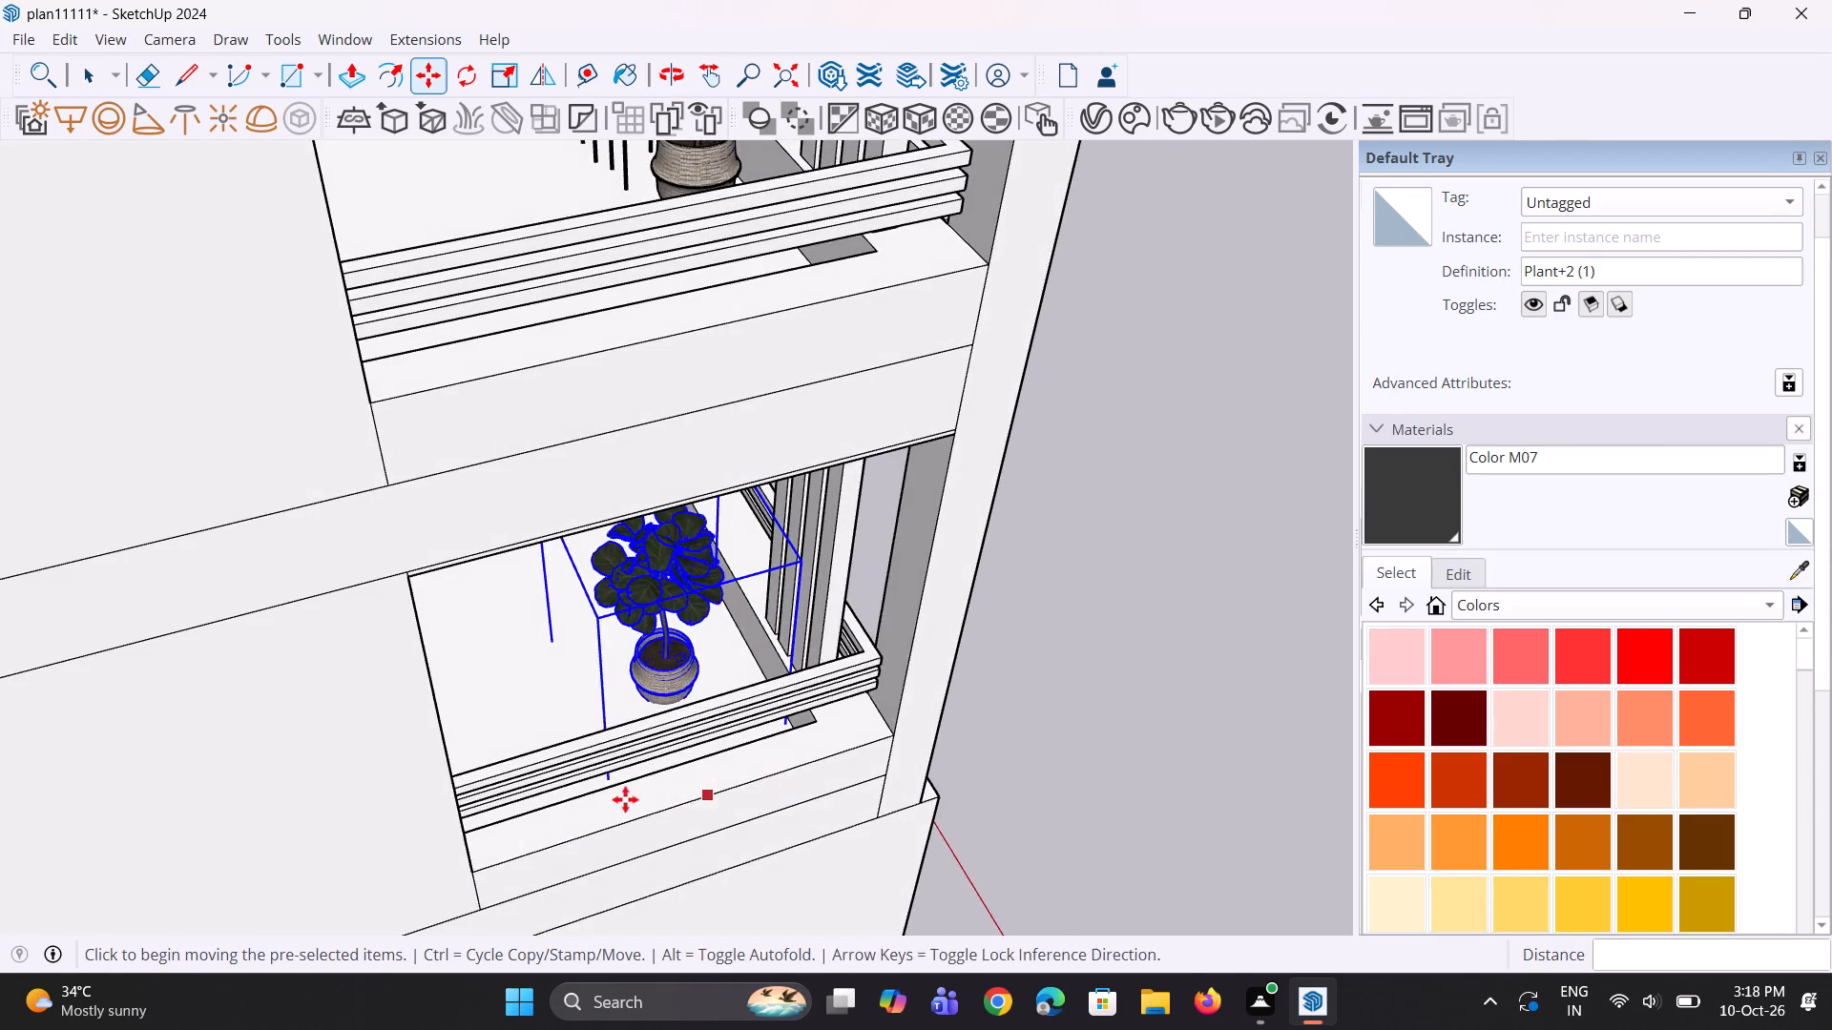
scroll(617, 799, "up", 3)
left_click(601, 785)
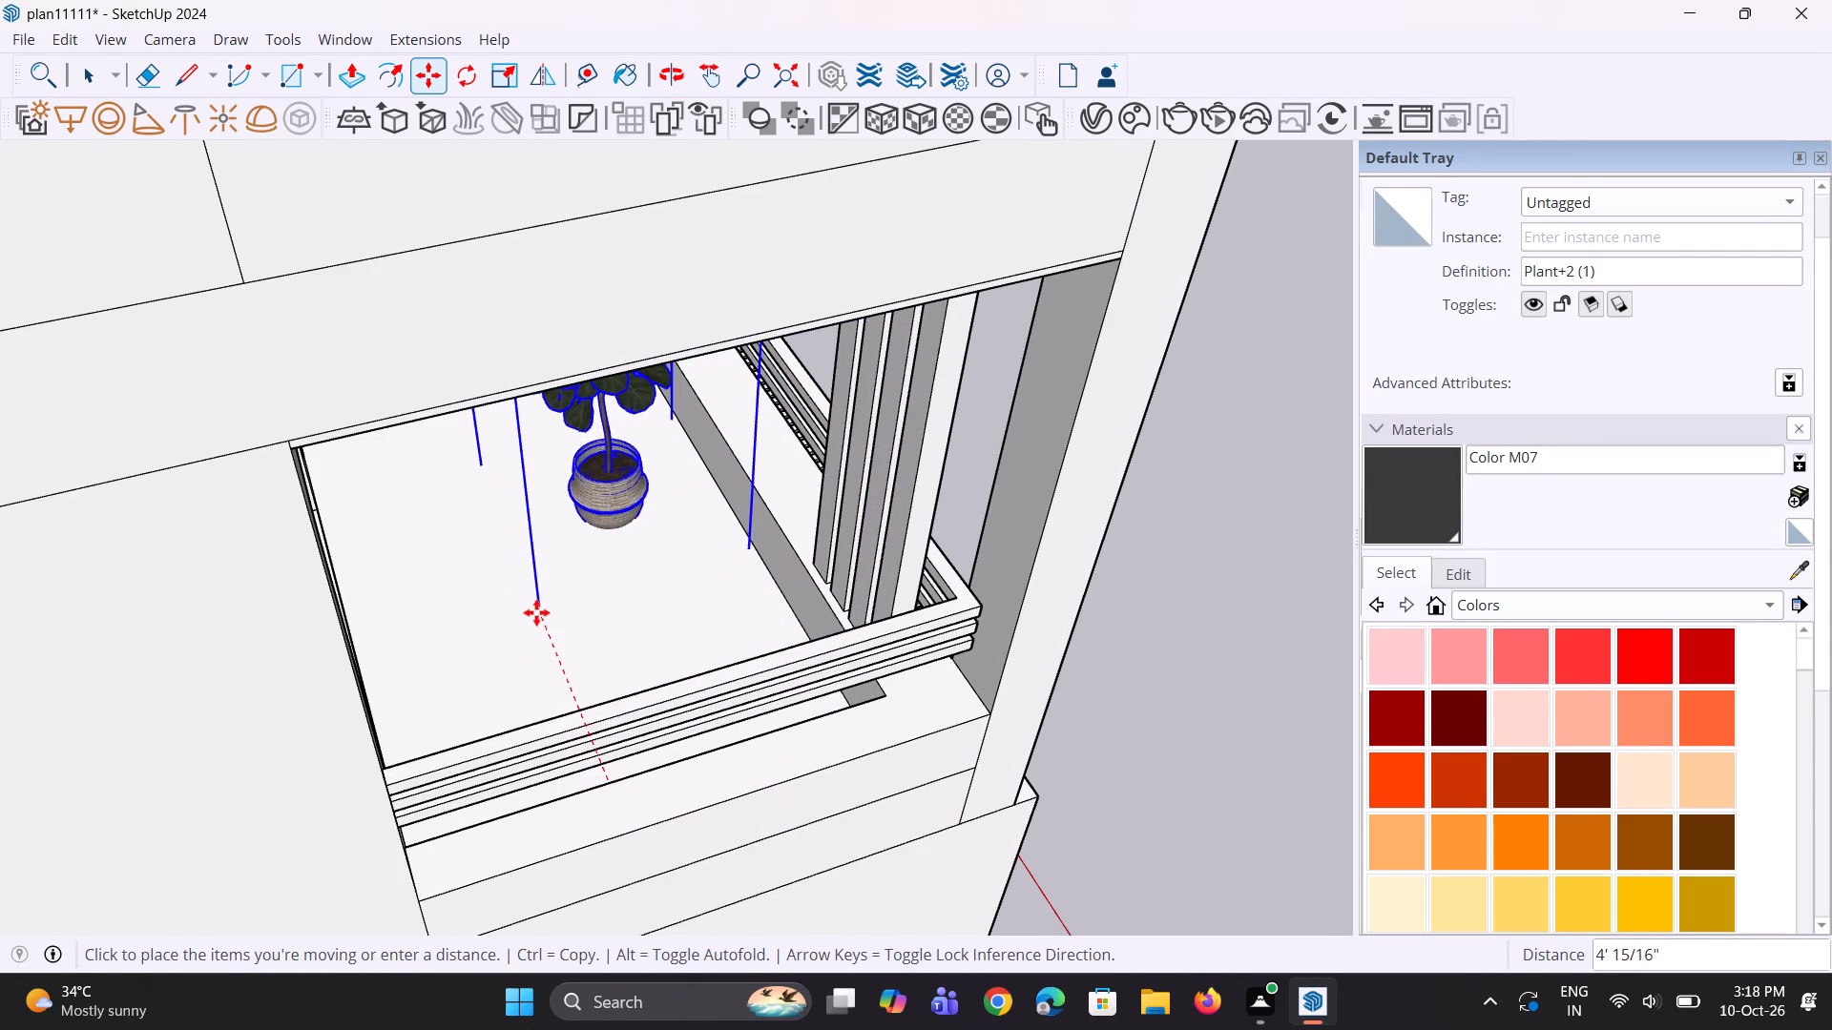
left_click(536, 609)
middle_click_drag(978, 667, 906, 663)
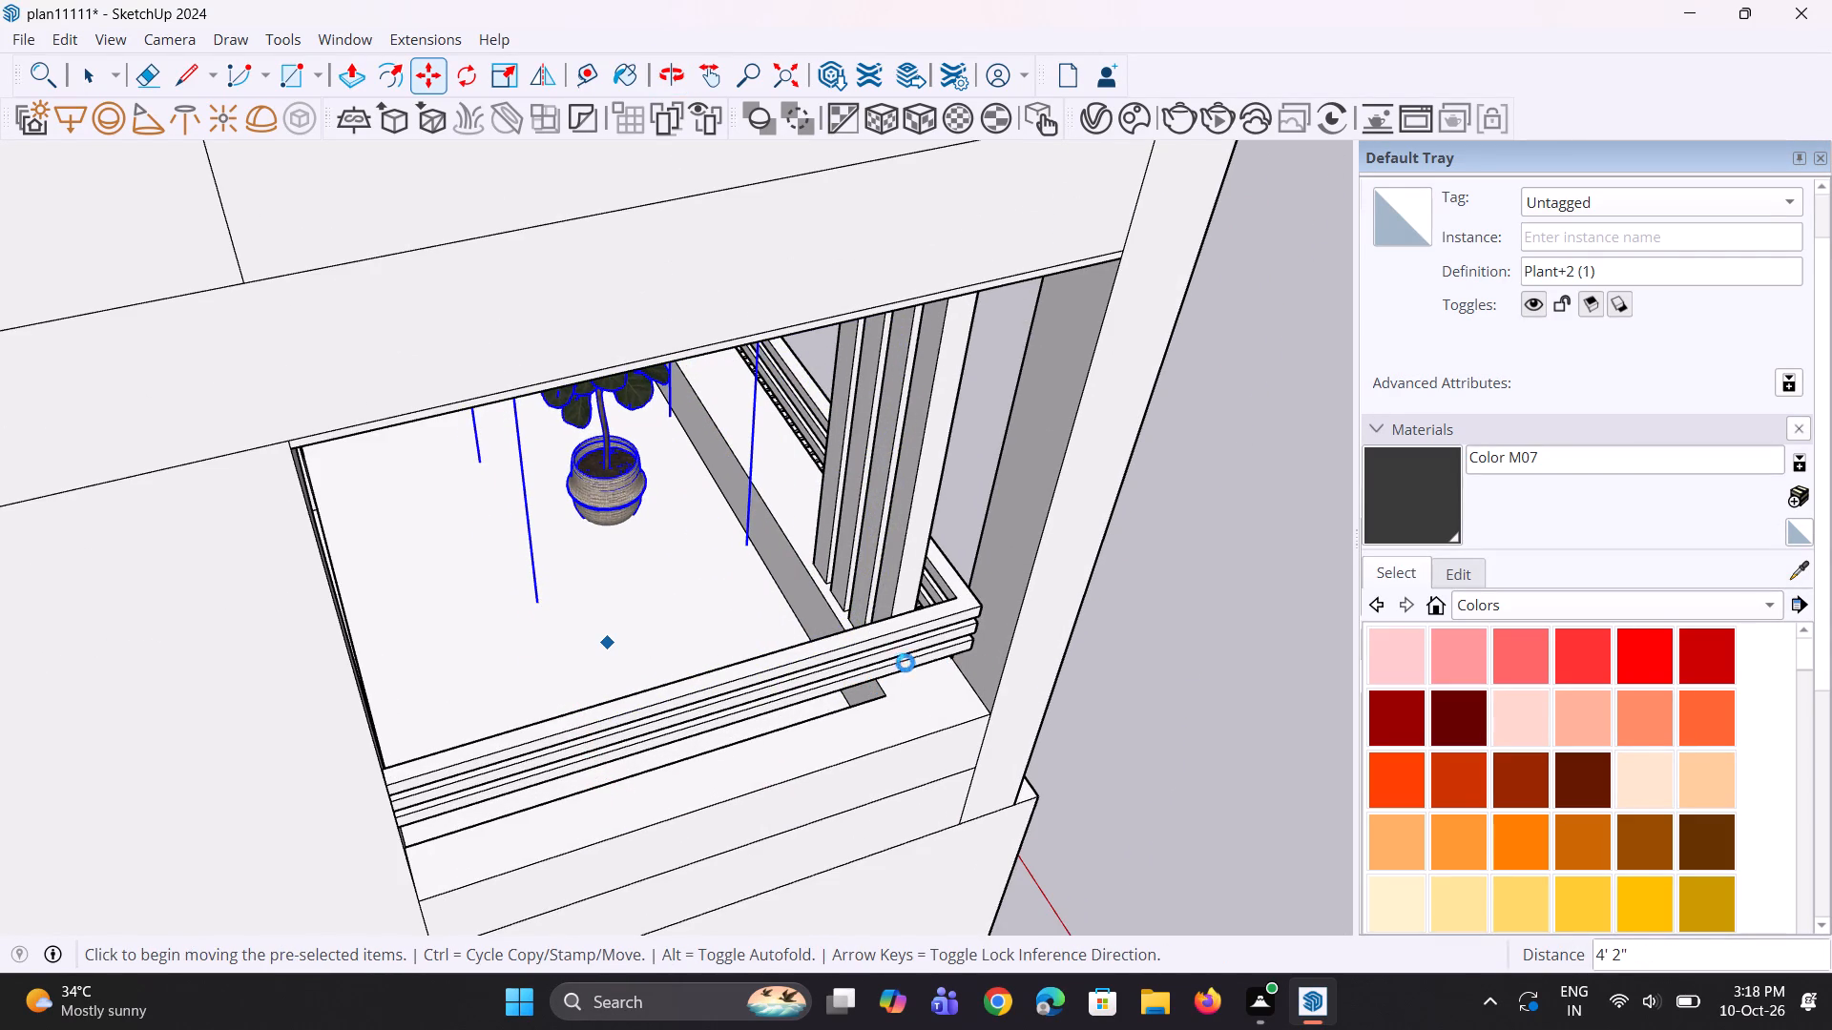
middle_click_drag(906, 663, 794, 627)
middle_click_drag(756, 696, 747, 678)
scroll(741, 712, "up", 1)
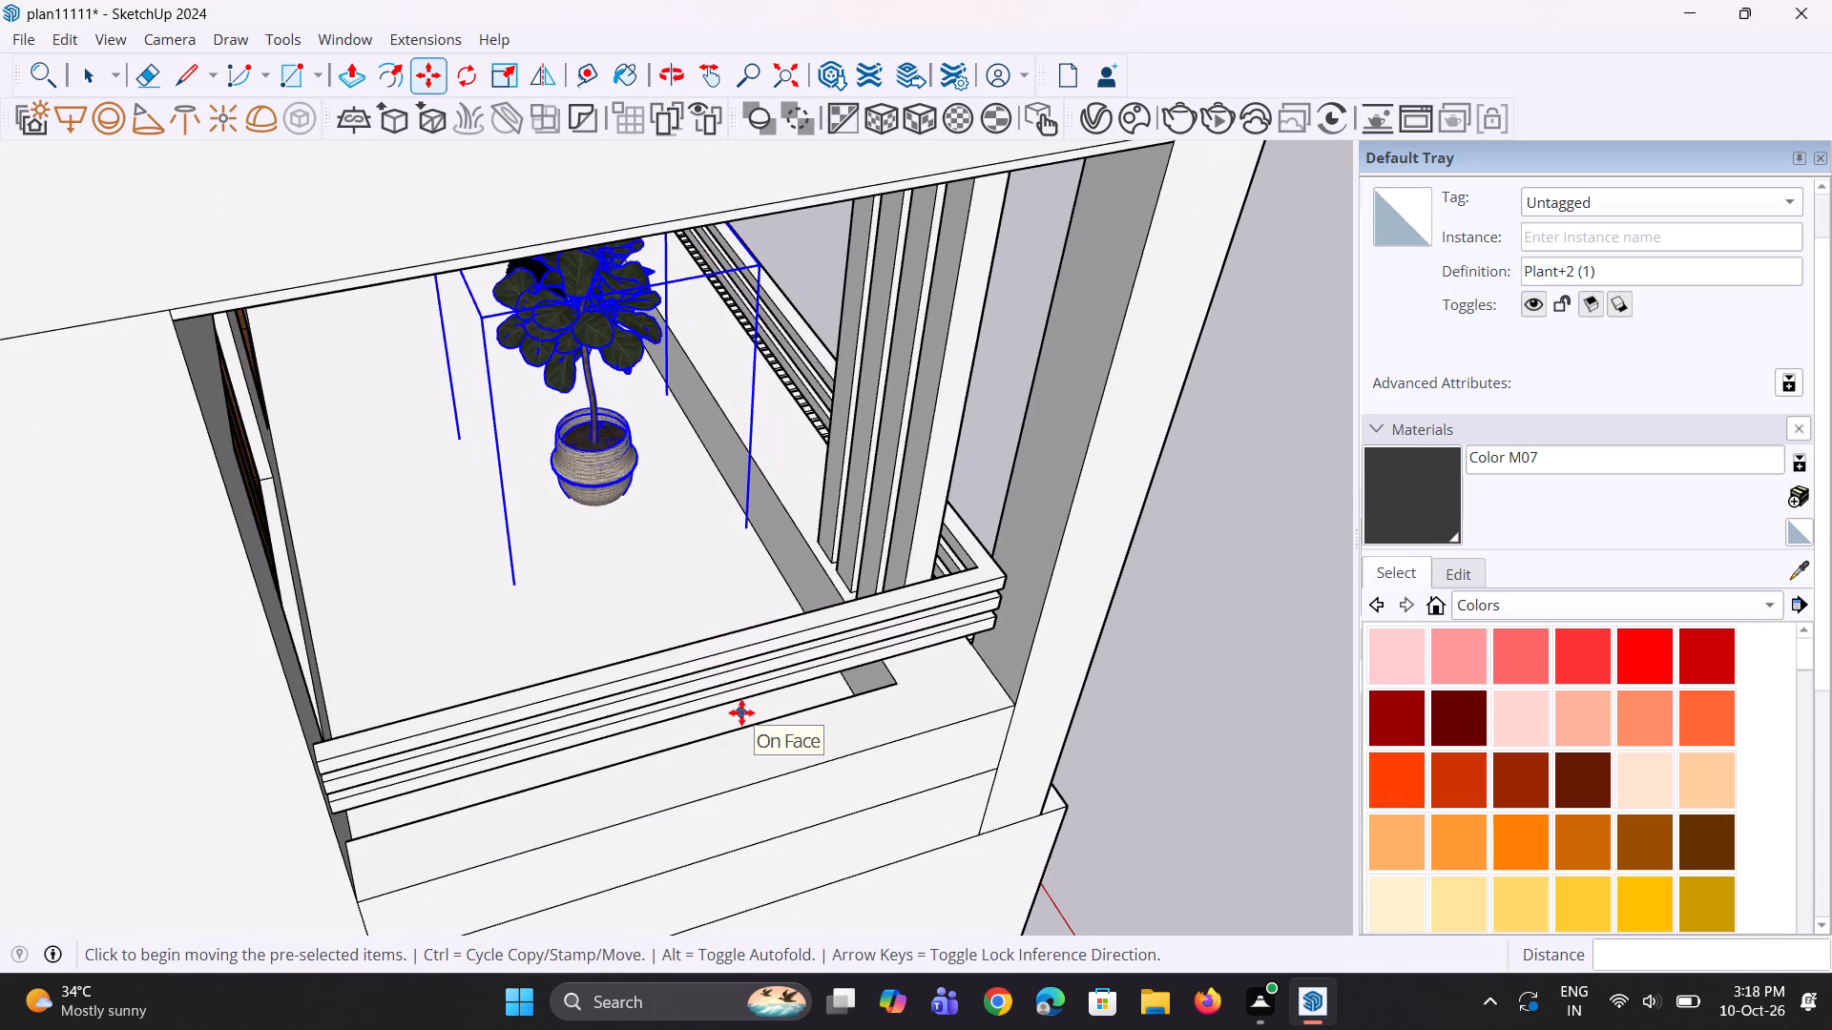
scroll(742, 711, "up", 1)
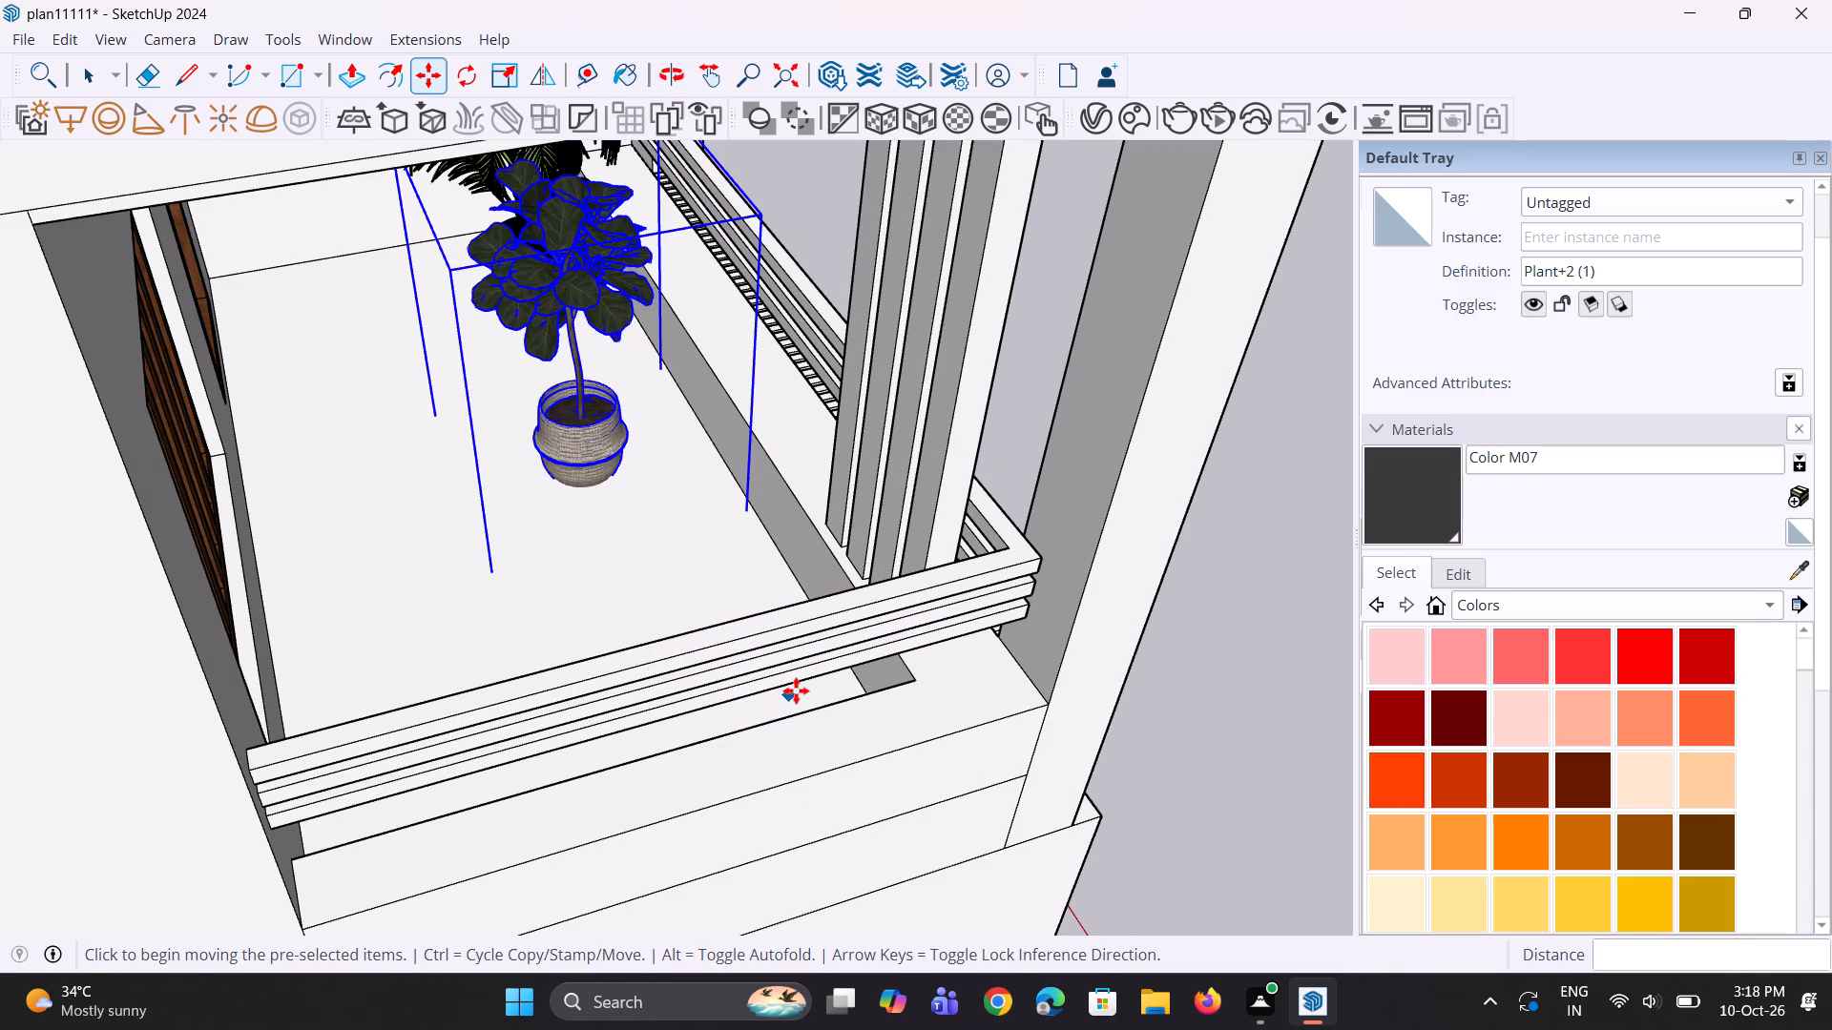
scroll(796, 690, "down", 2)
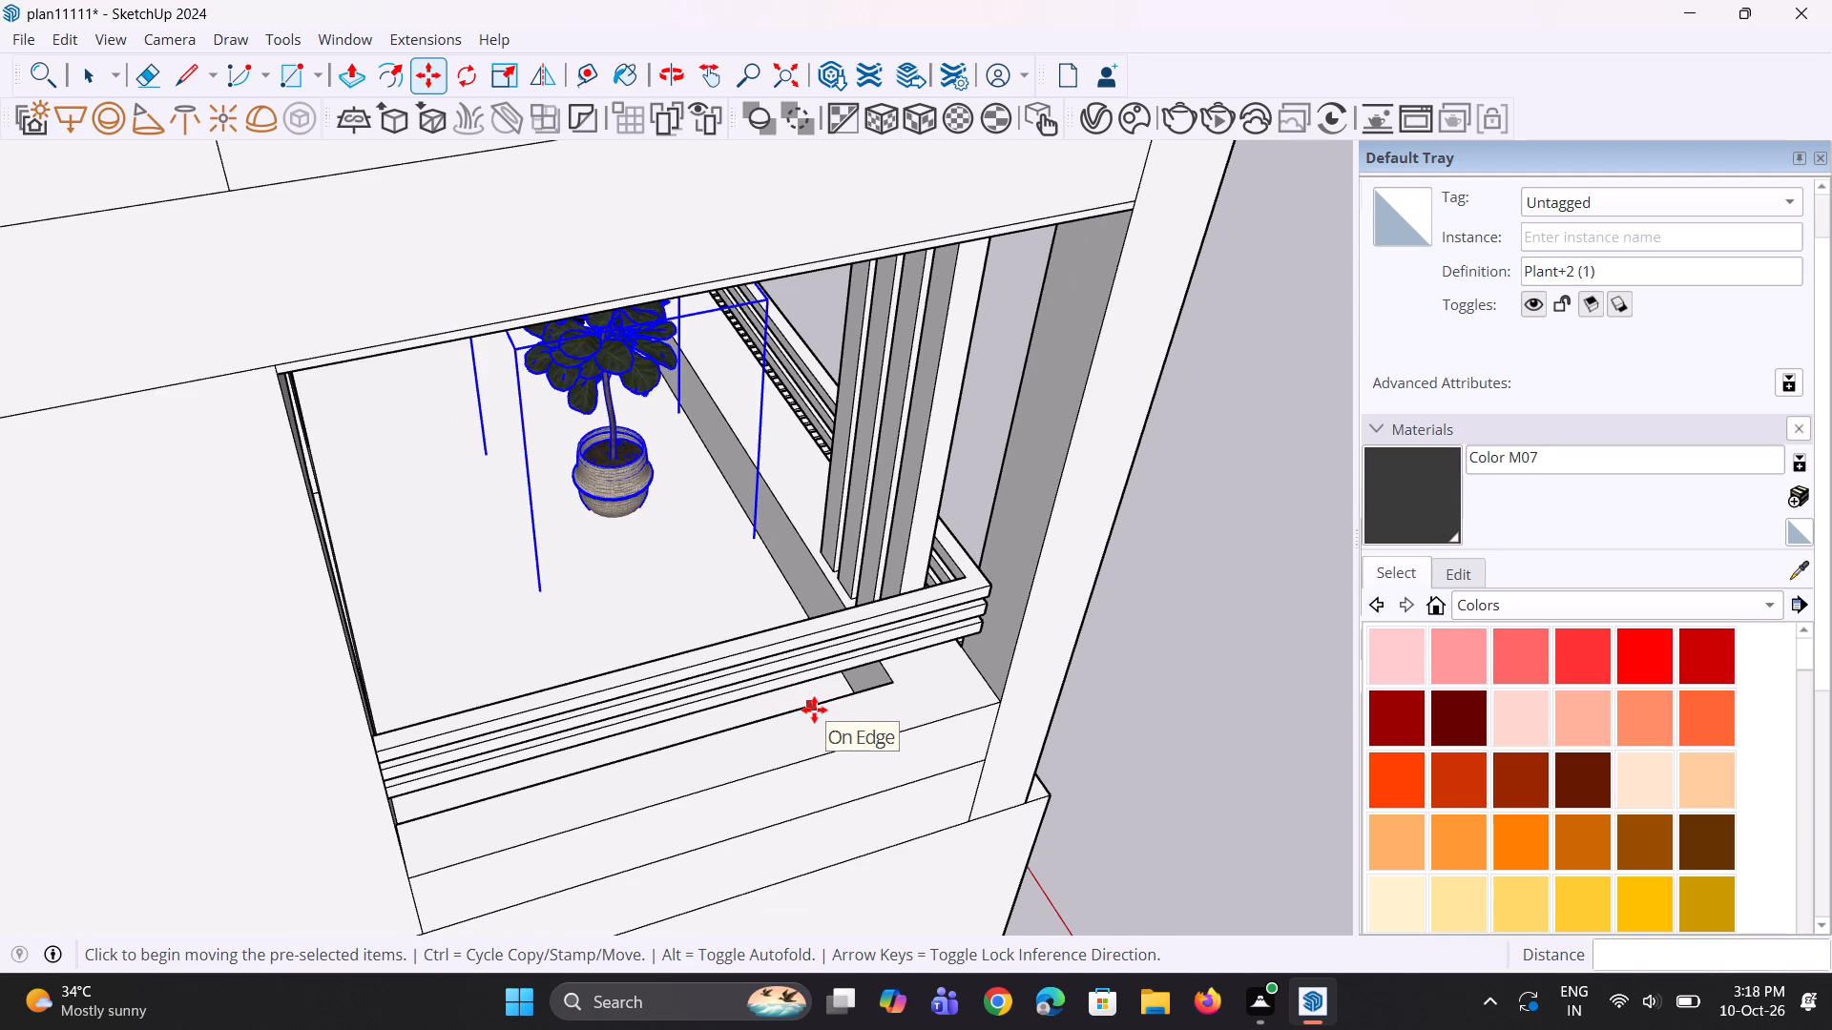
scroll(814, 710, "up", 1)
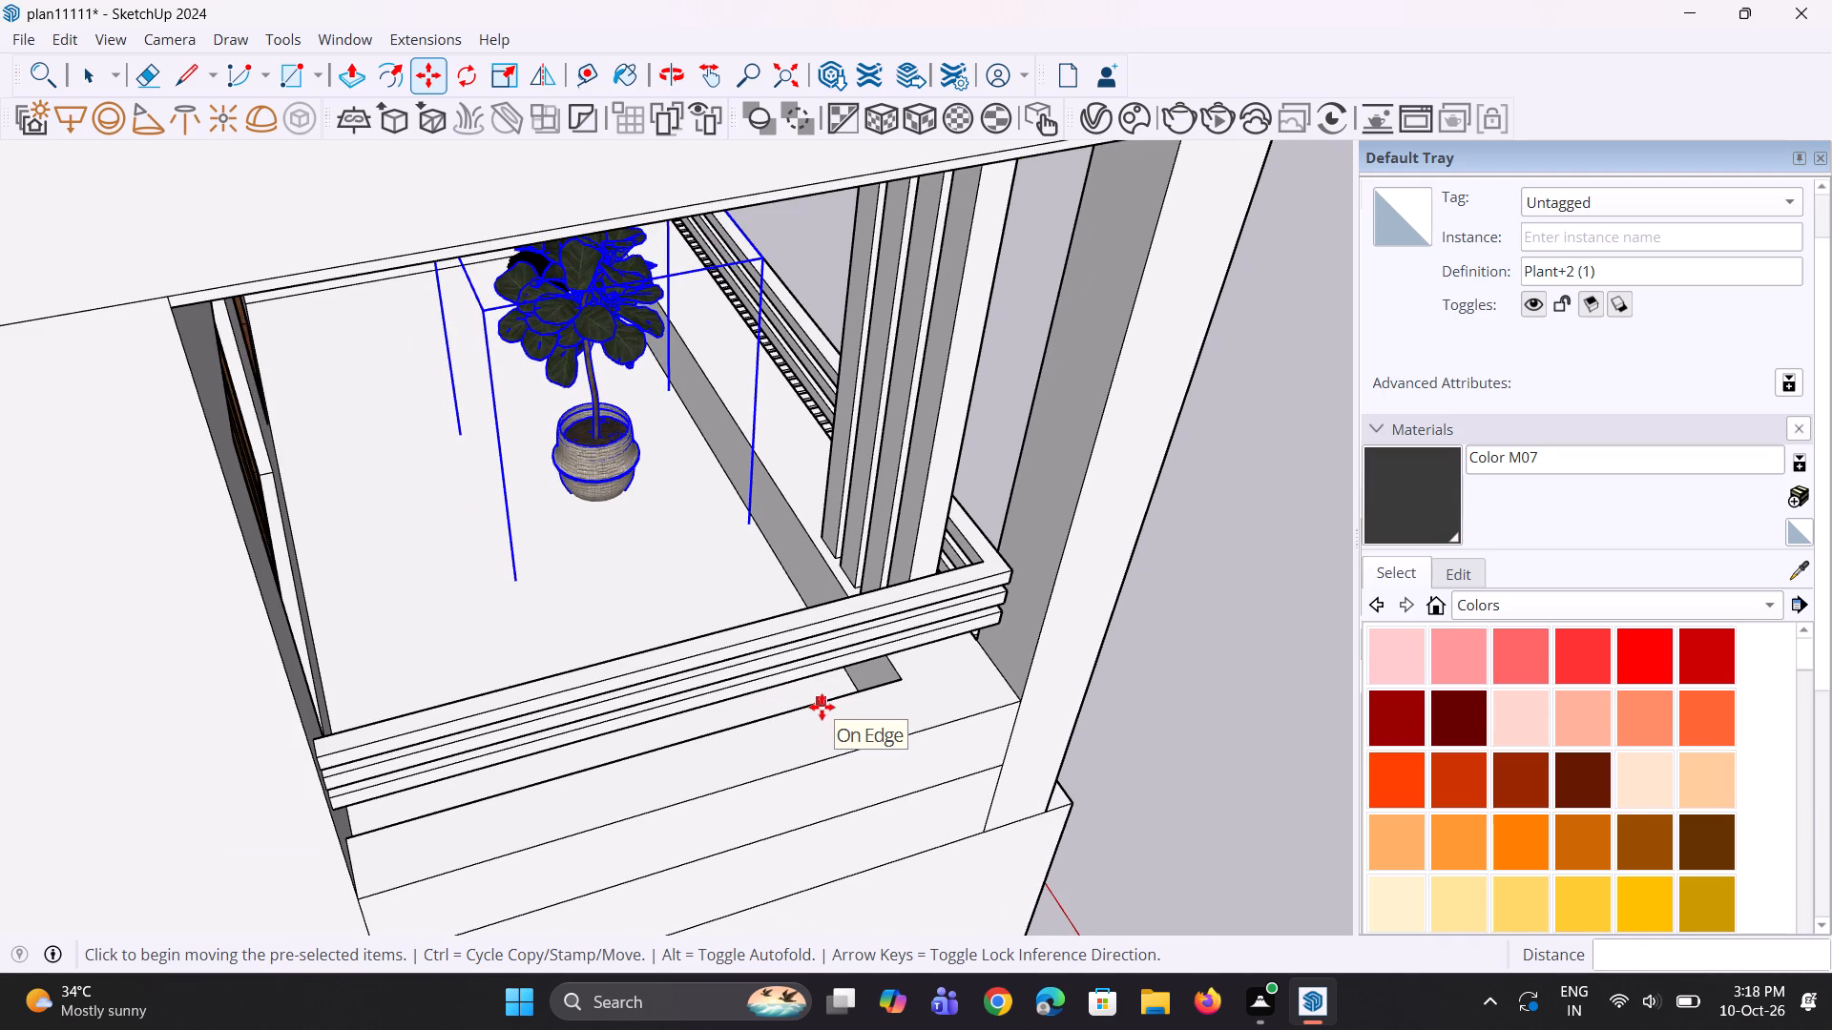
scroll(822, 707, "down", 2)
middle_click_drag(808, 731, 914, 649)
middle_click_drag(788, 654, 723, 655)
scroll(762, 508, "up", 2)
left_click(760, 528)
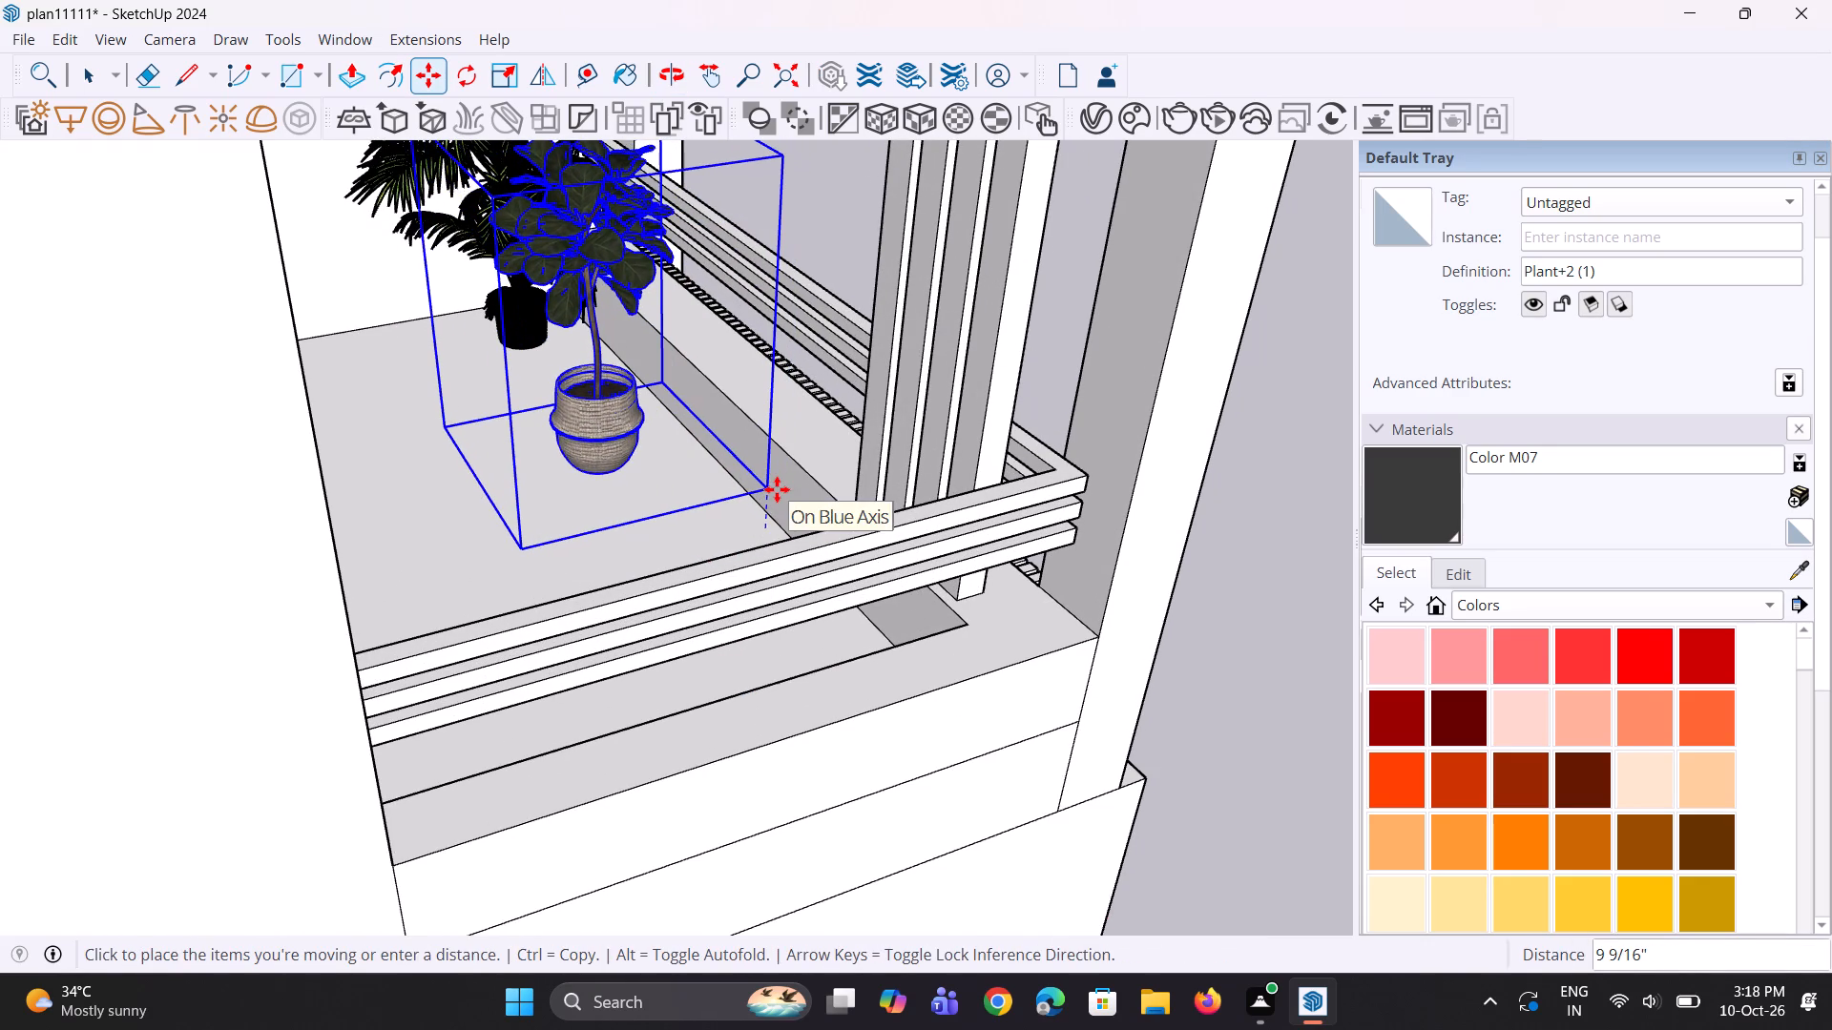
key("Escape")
Move the Plant+2 (1) copy about 2' 8" along the lowest balcony, away from the palm toward the vertical slats at the outer corner.
scroll(783, 613, "down", 2)
middle_click_drag(785, 622, 787, 629)
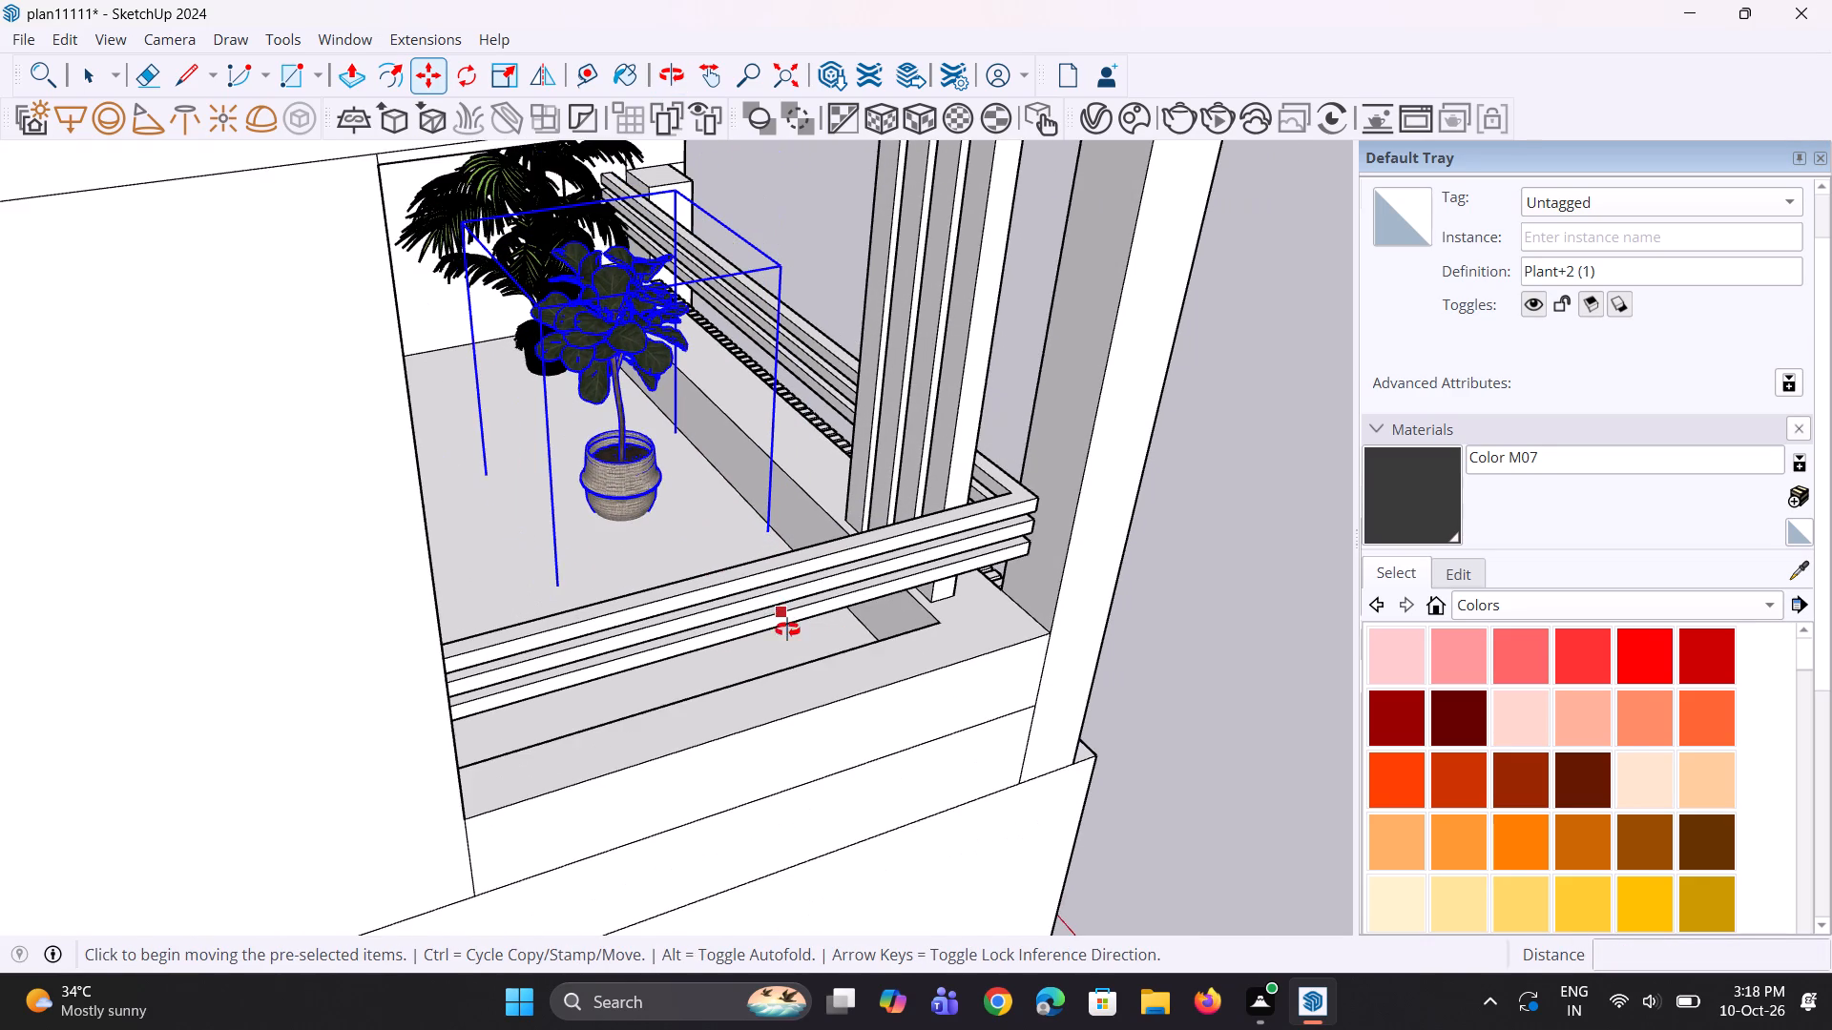
middle_click_drag(787, 629, 737, 680)
scroll(737, 680, "down", 3)
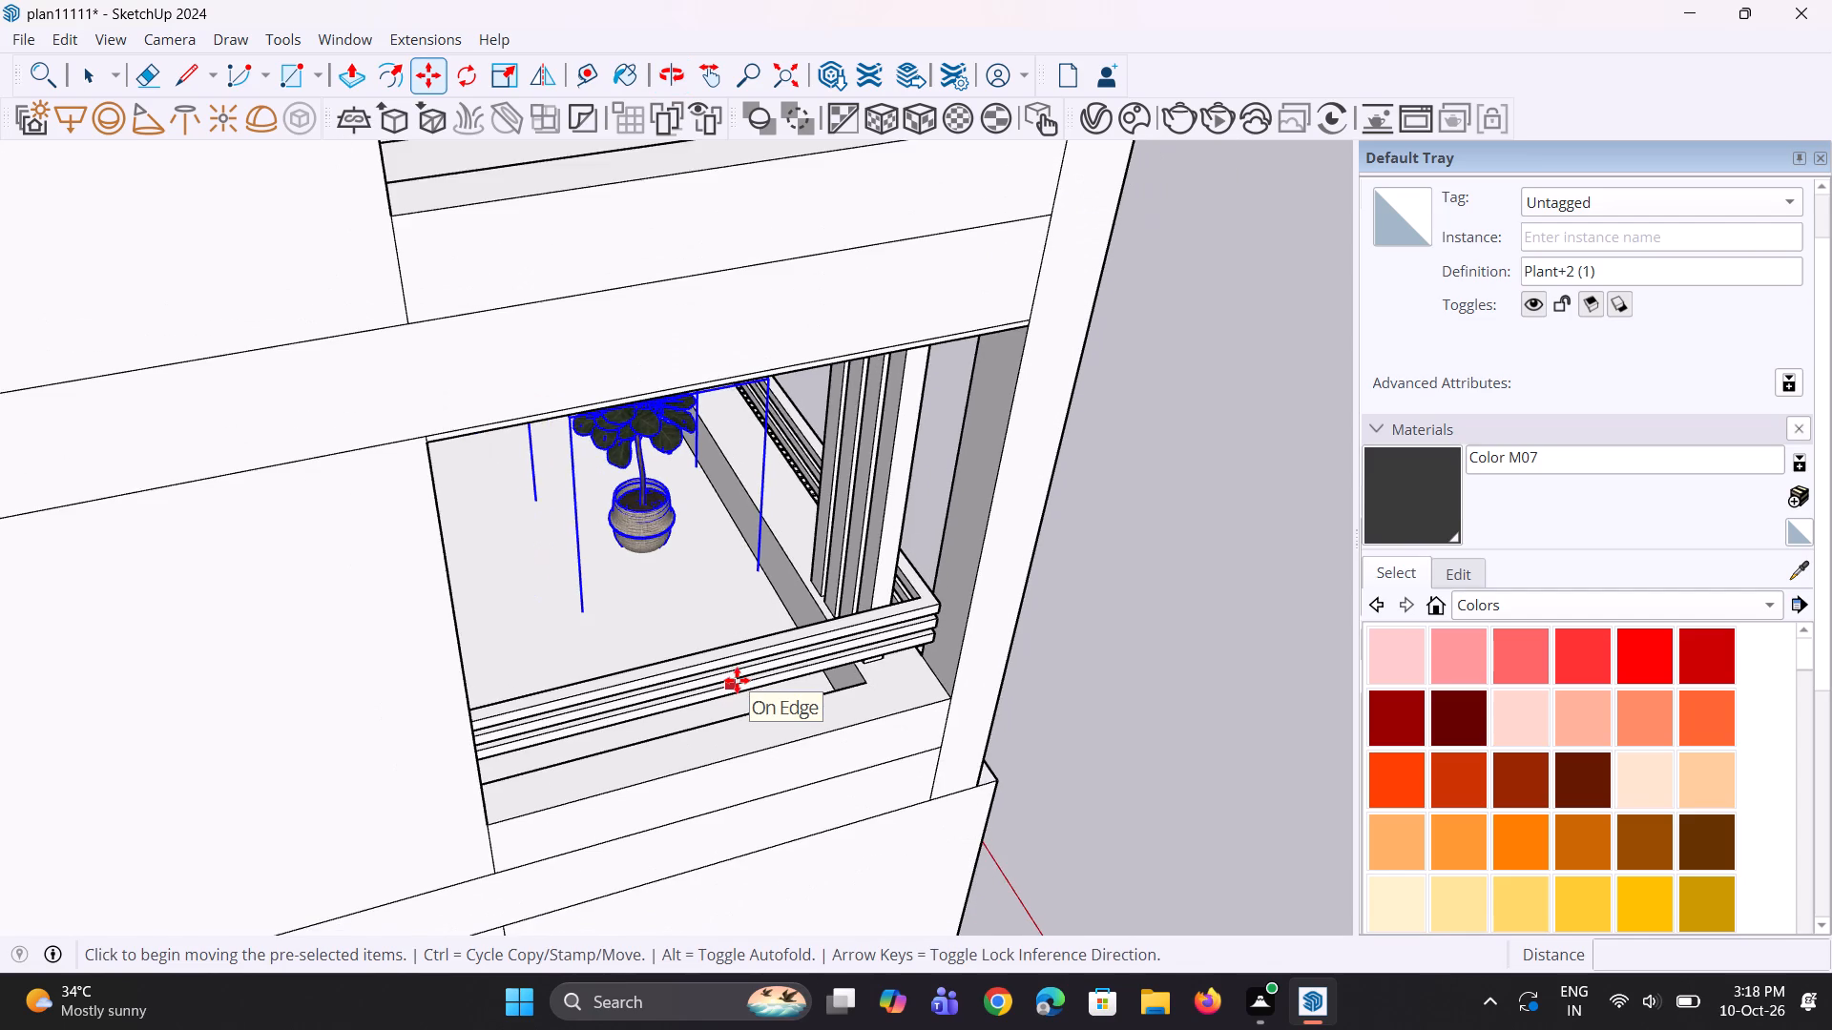
scroll(737, 680, "down", 8)
middle_click_drag(799, 673, 657, 624)
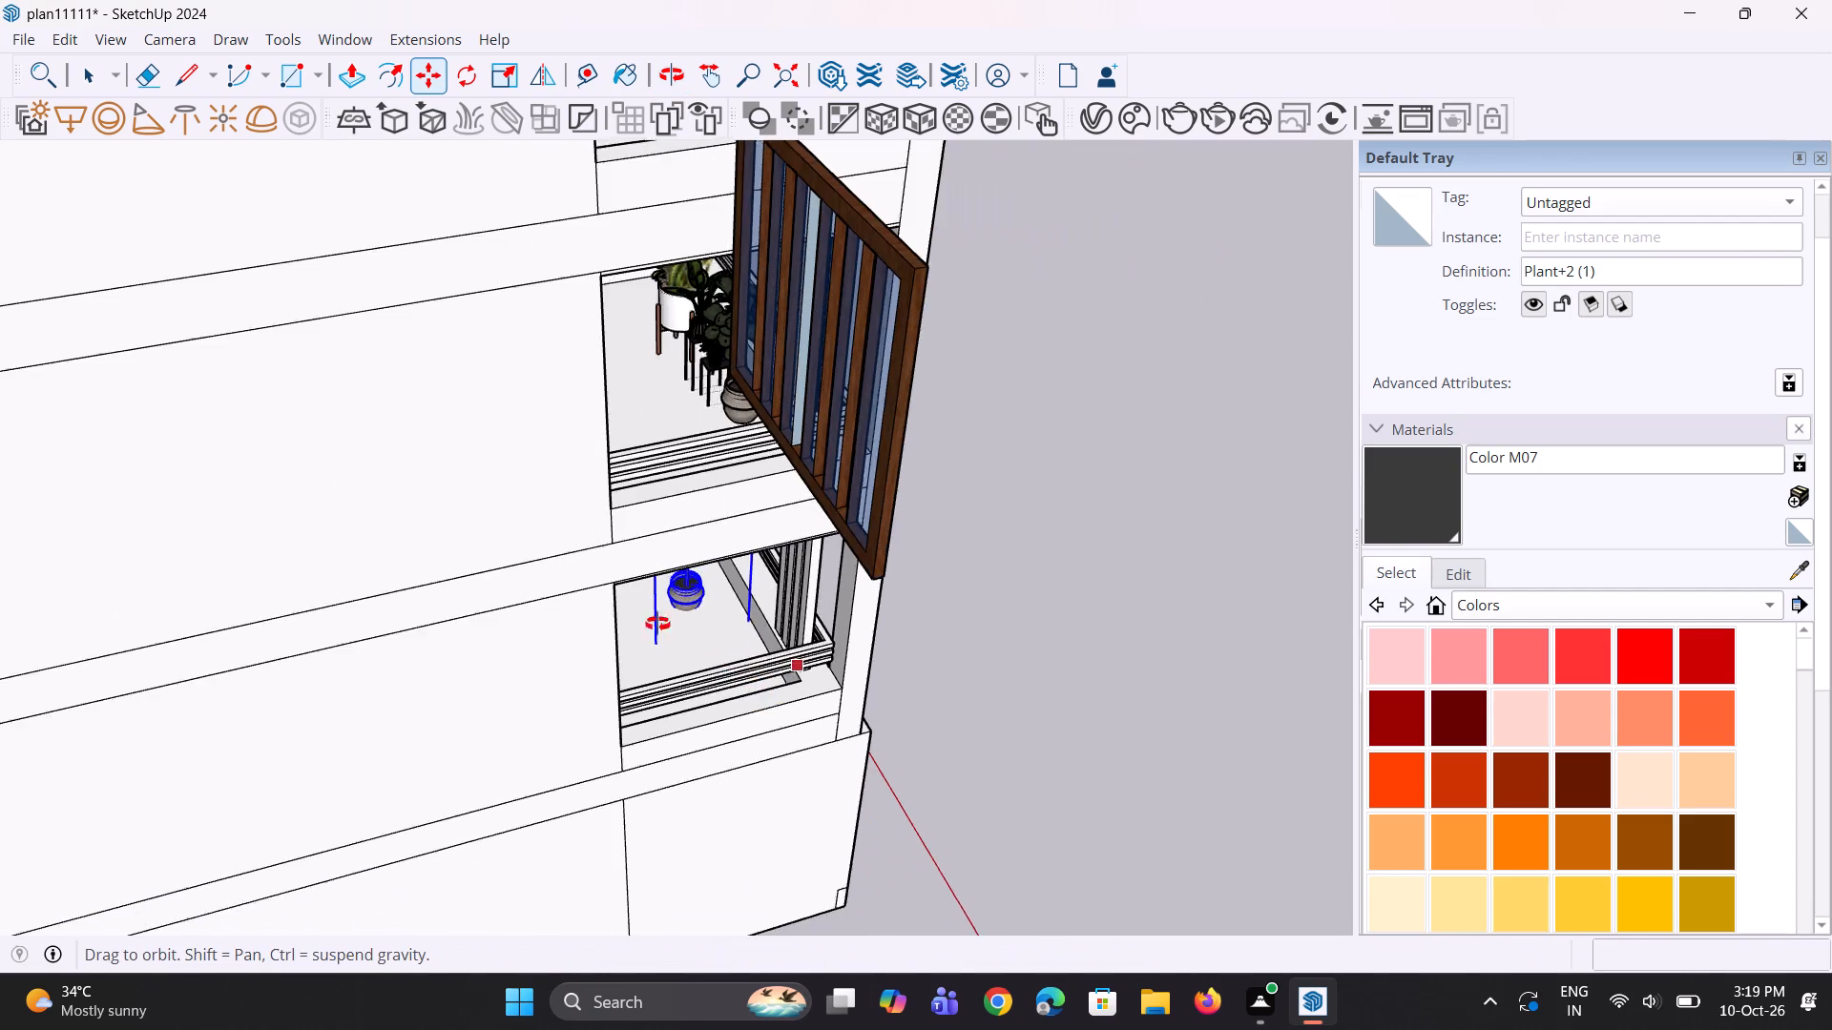
middle_click_drag(657, 624, 133, 627)
scroll(421, 524, "up", 9)
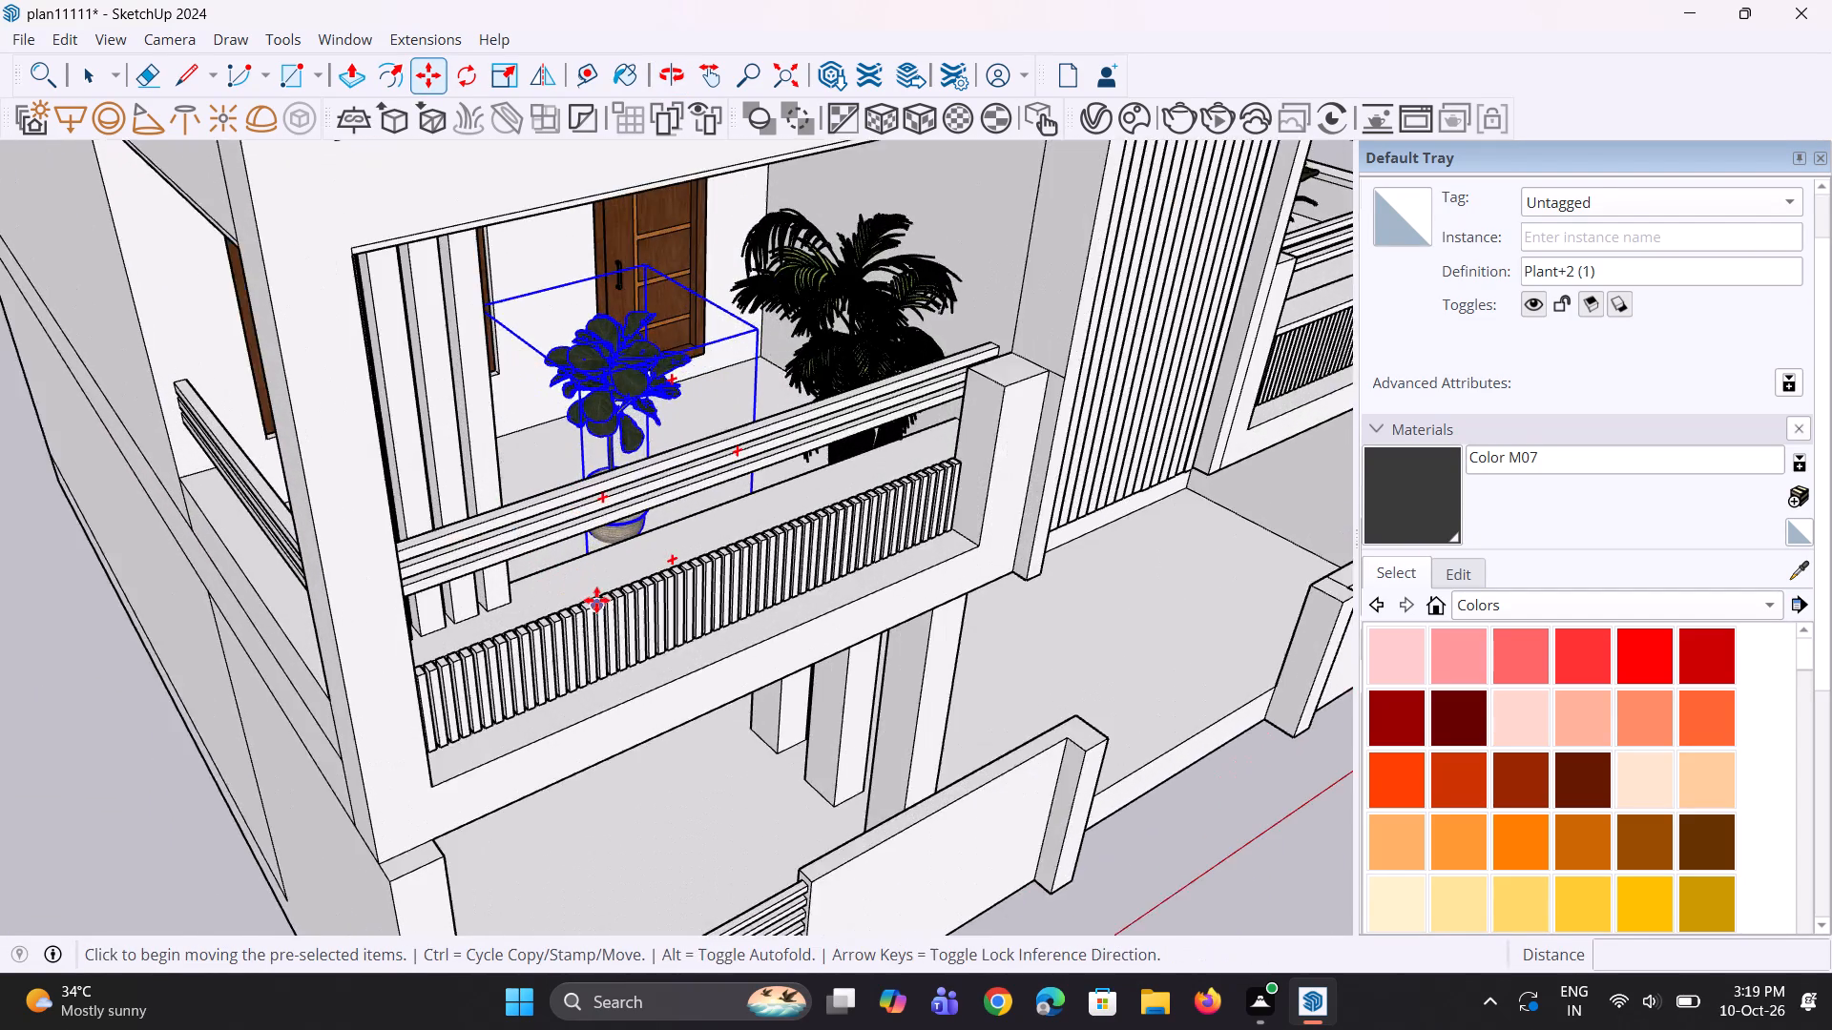
scroll(596, 600, "up", 3)
left_click(614, 610)
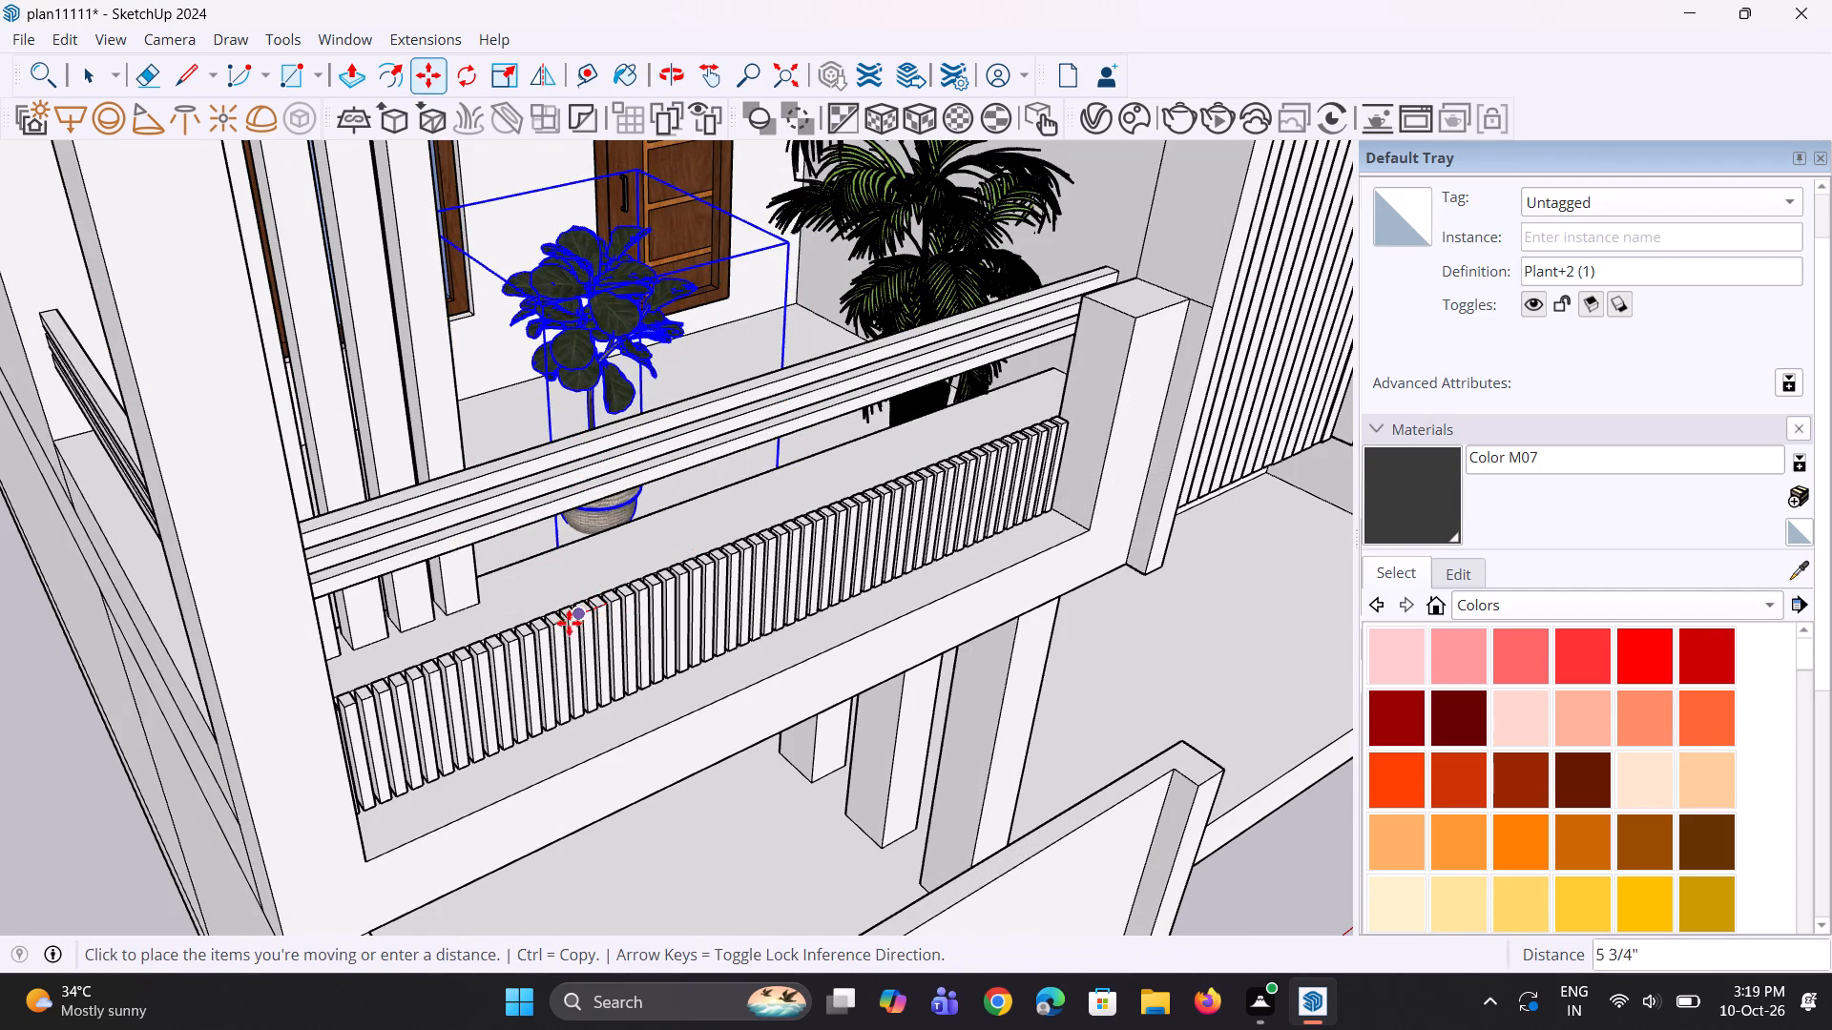
left_click(442, 673)
Move the Plant+2 (1) copy about 11" across the lowest balcony toward the front railing, leaving nothing selected.
middle_click_drag(533, 689, 676, 684)
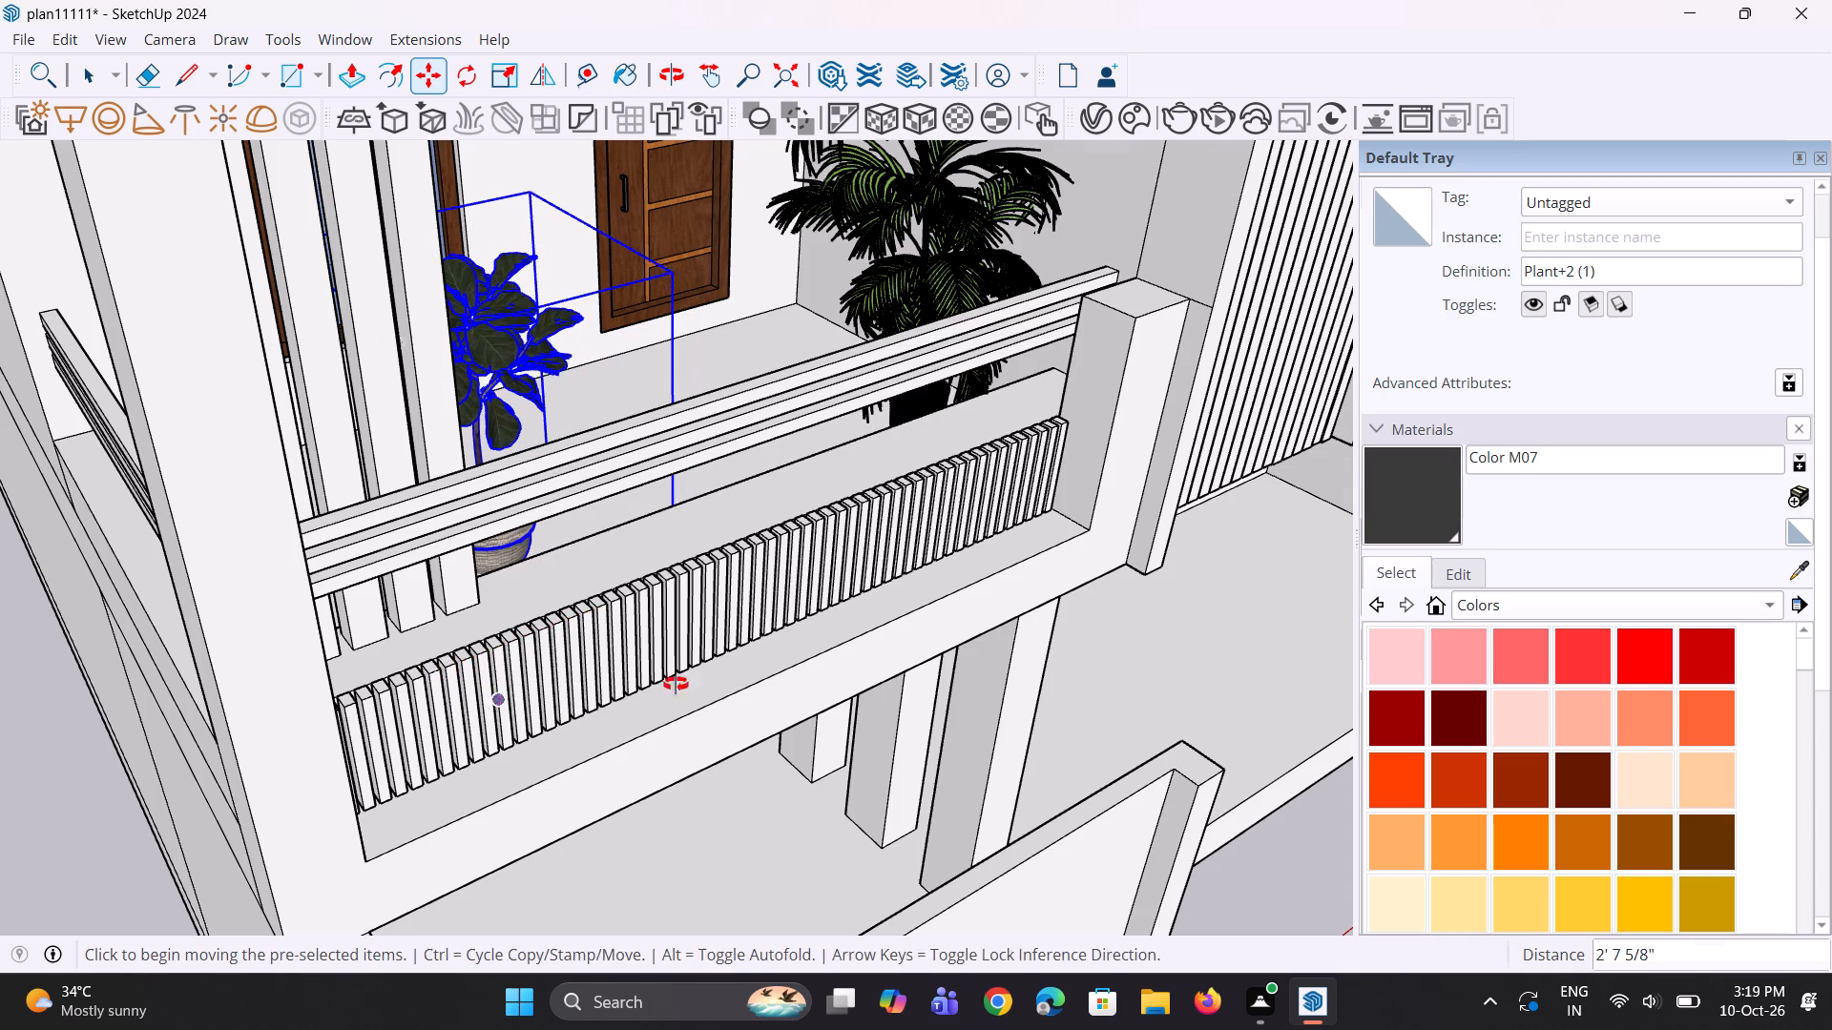
middle_click_drag(676, 684, 1147, 690)
scroll(966, 677, "up", 6)
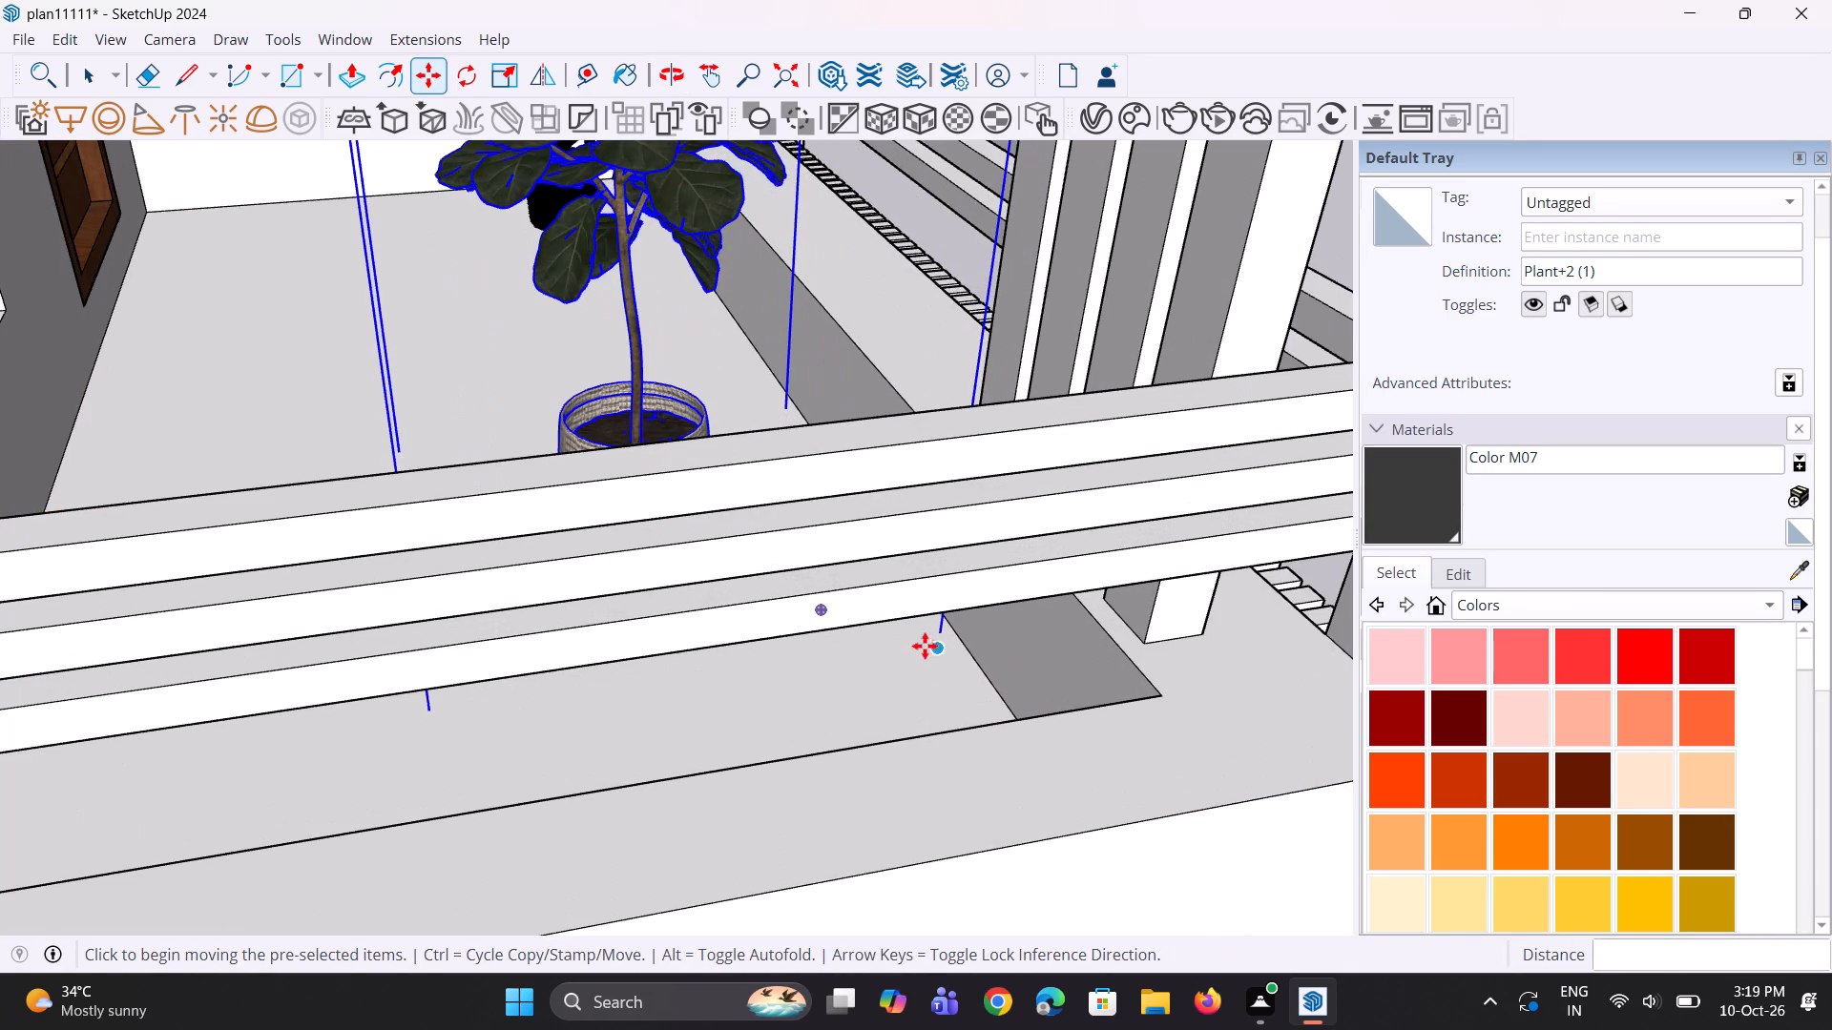
left_click(926, 649)
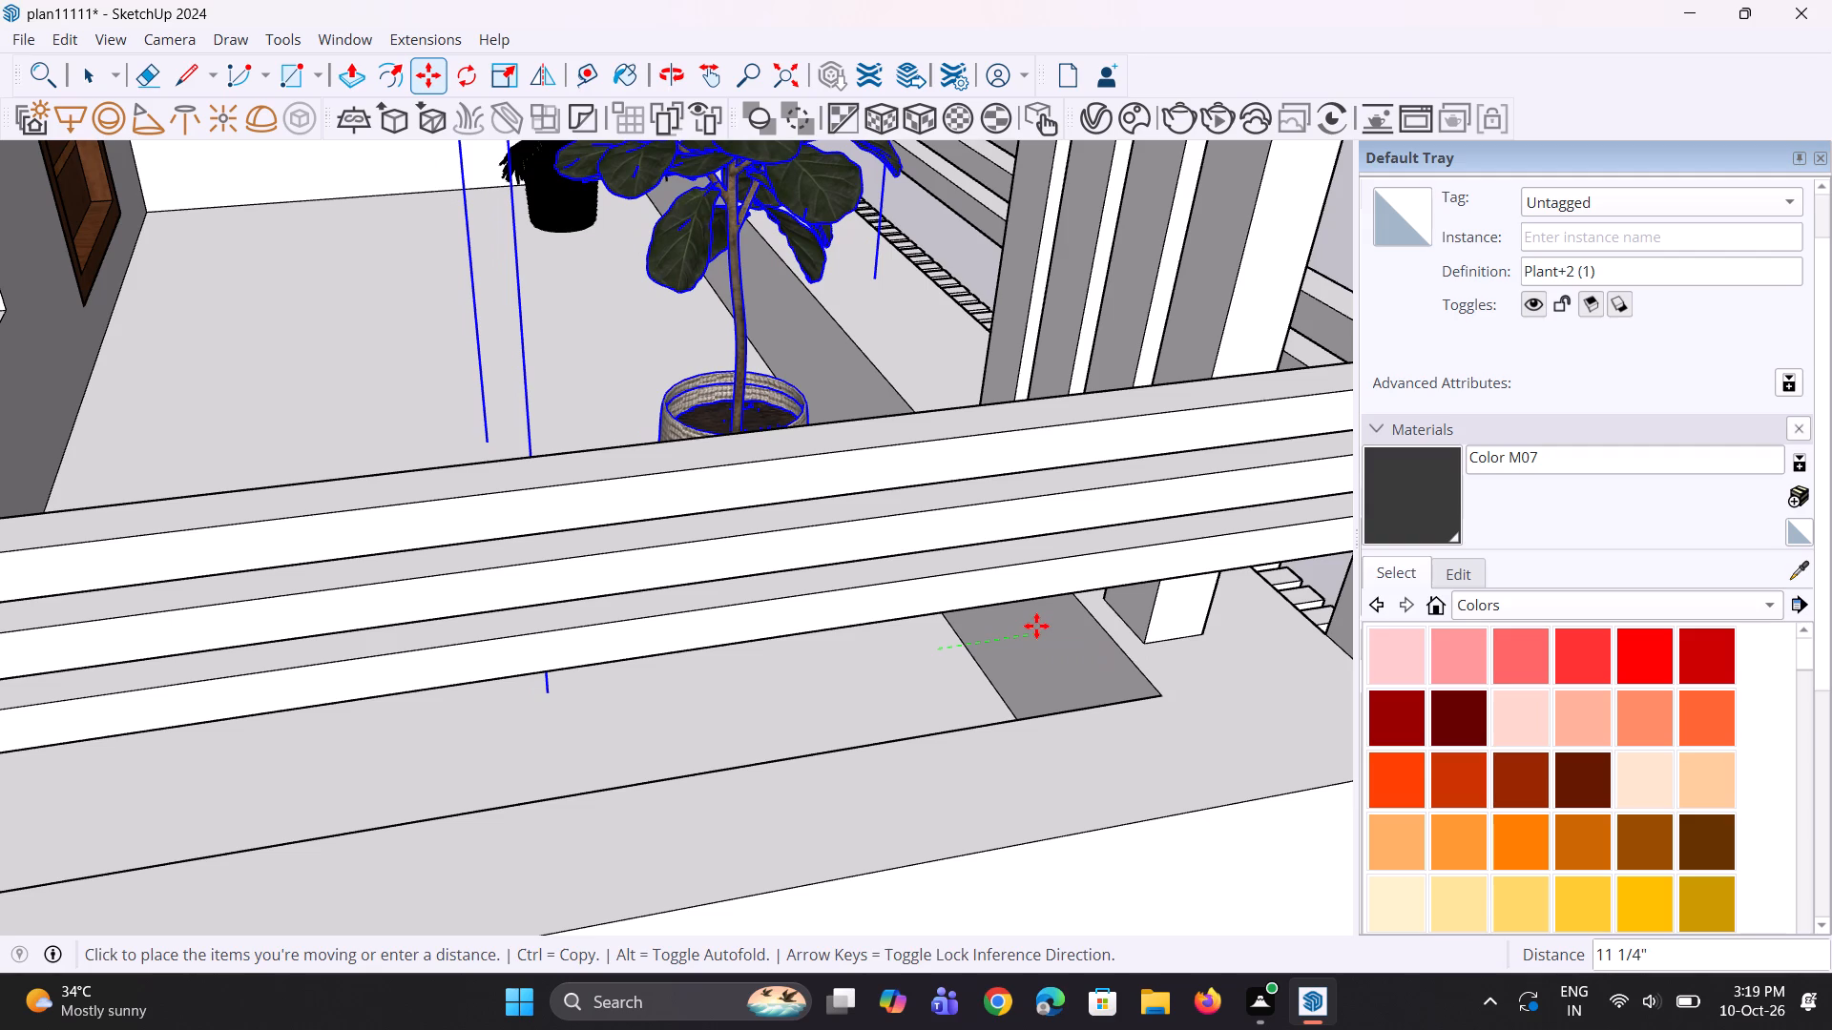
left_click(1036, 626)
scroll(1122, 648, "down", 4)
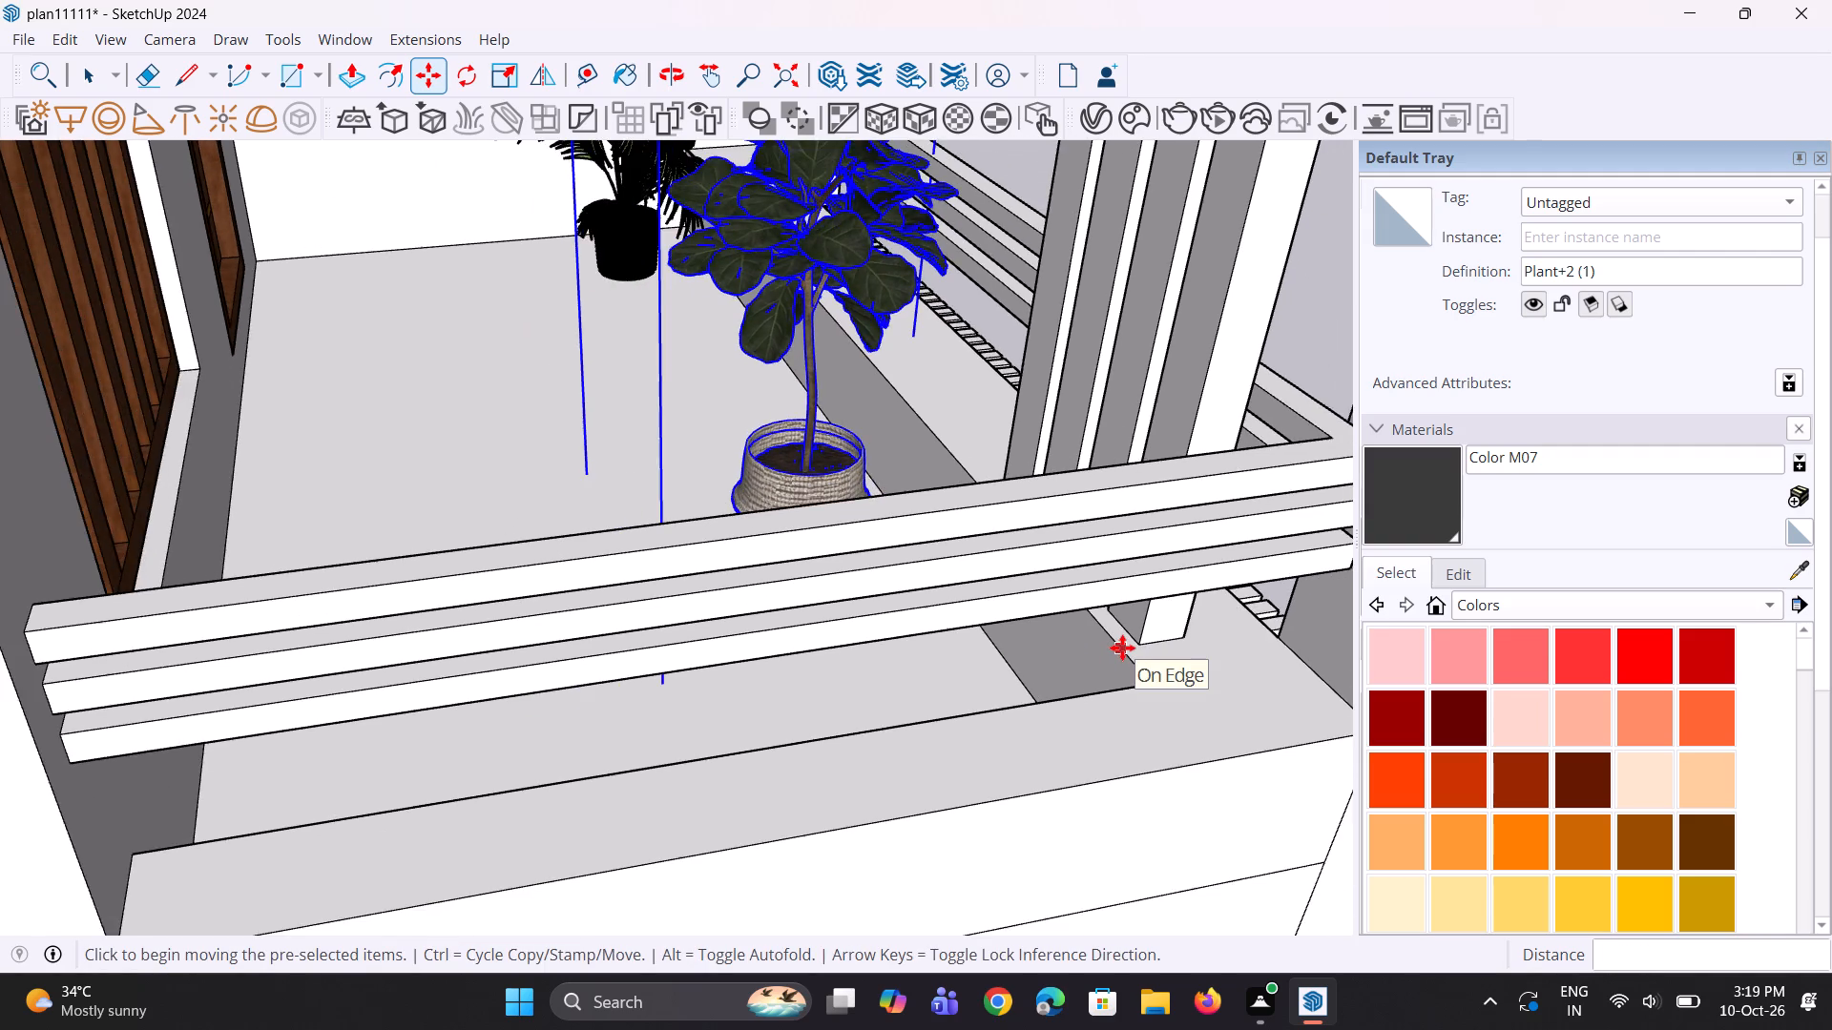
scroll(1122, 648, "down", 7)
middle_click_drag(1191, 642, 992, 642)
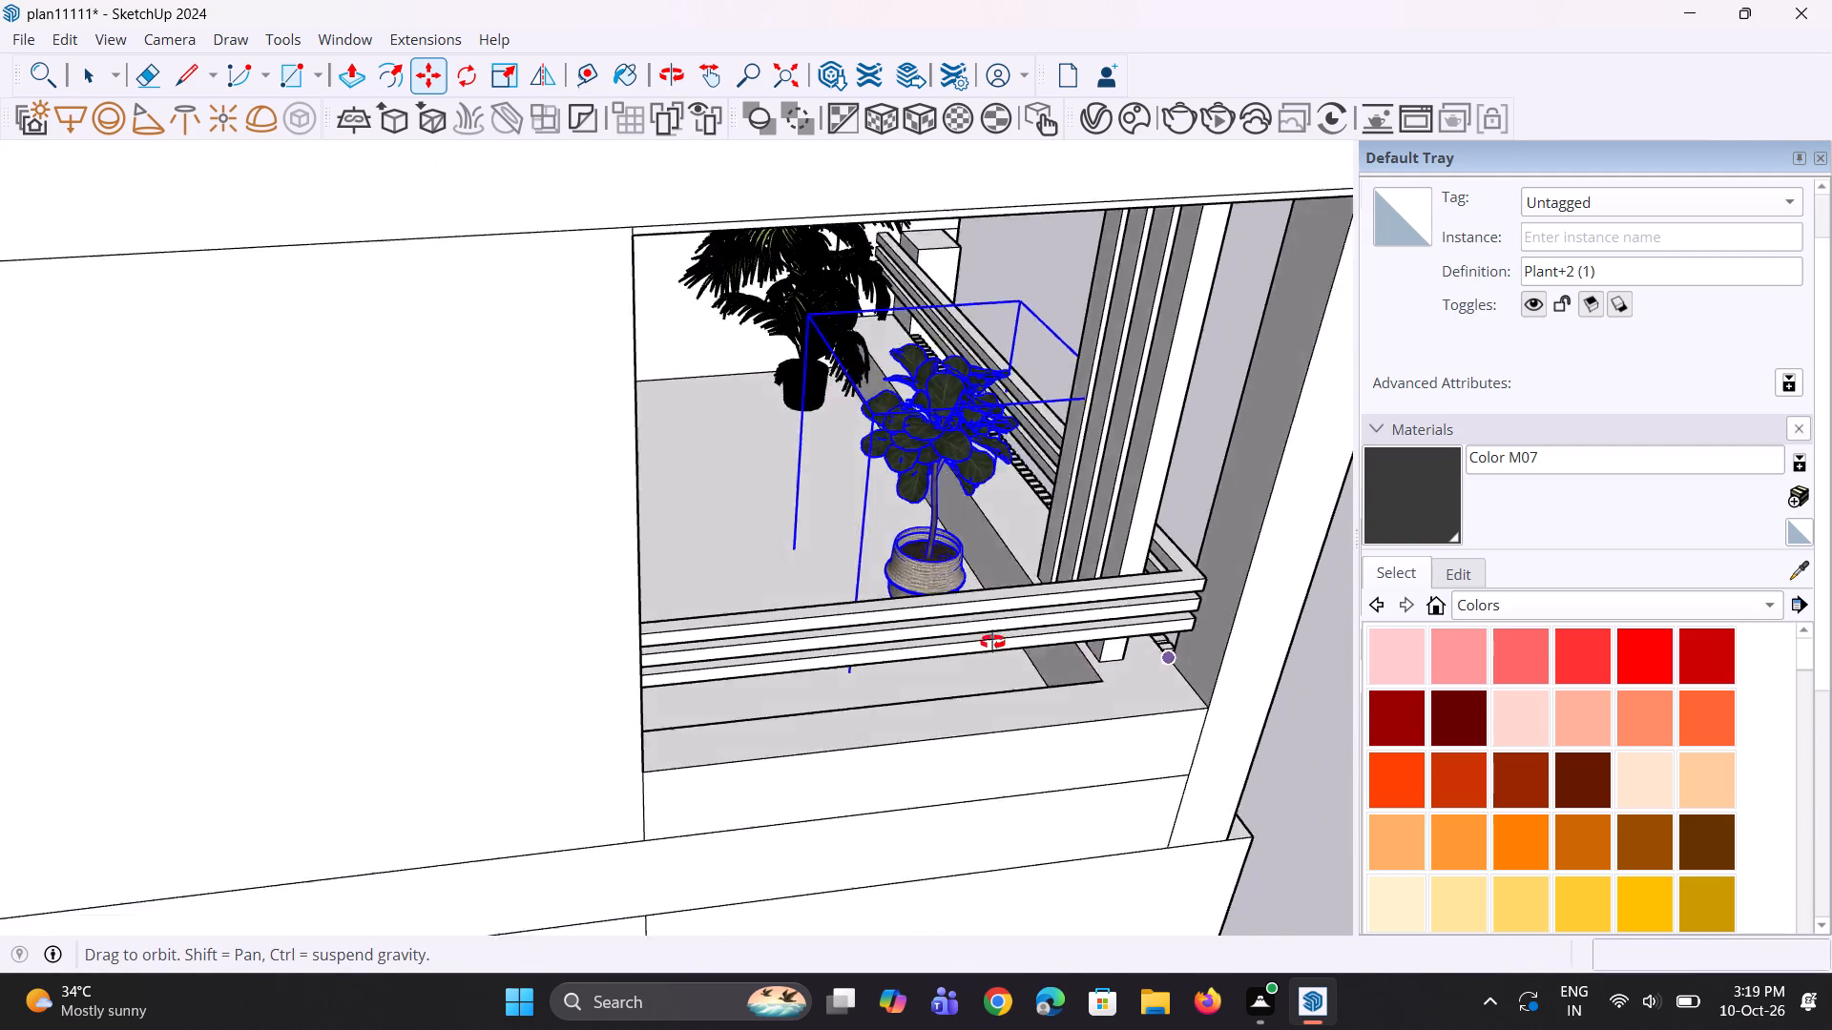
middle_click_drag(992, 642, 500, 652)
key("space")
key("space")
scroll(814, 370, "down", 2)
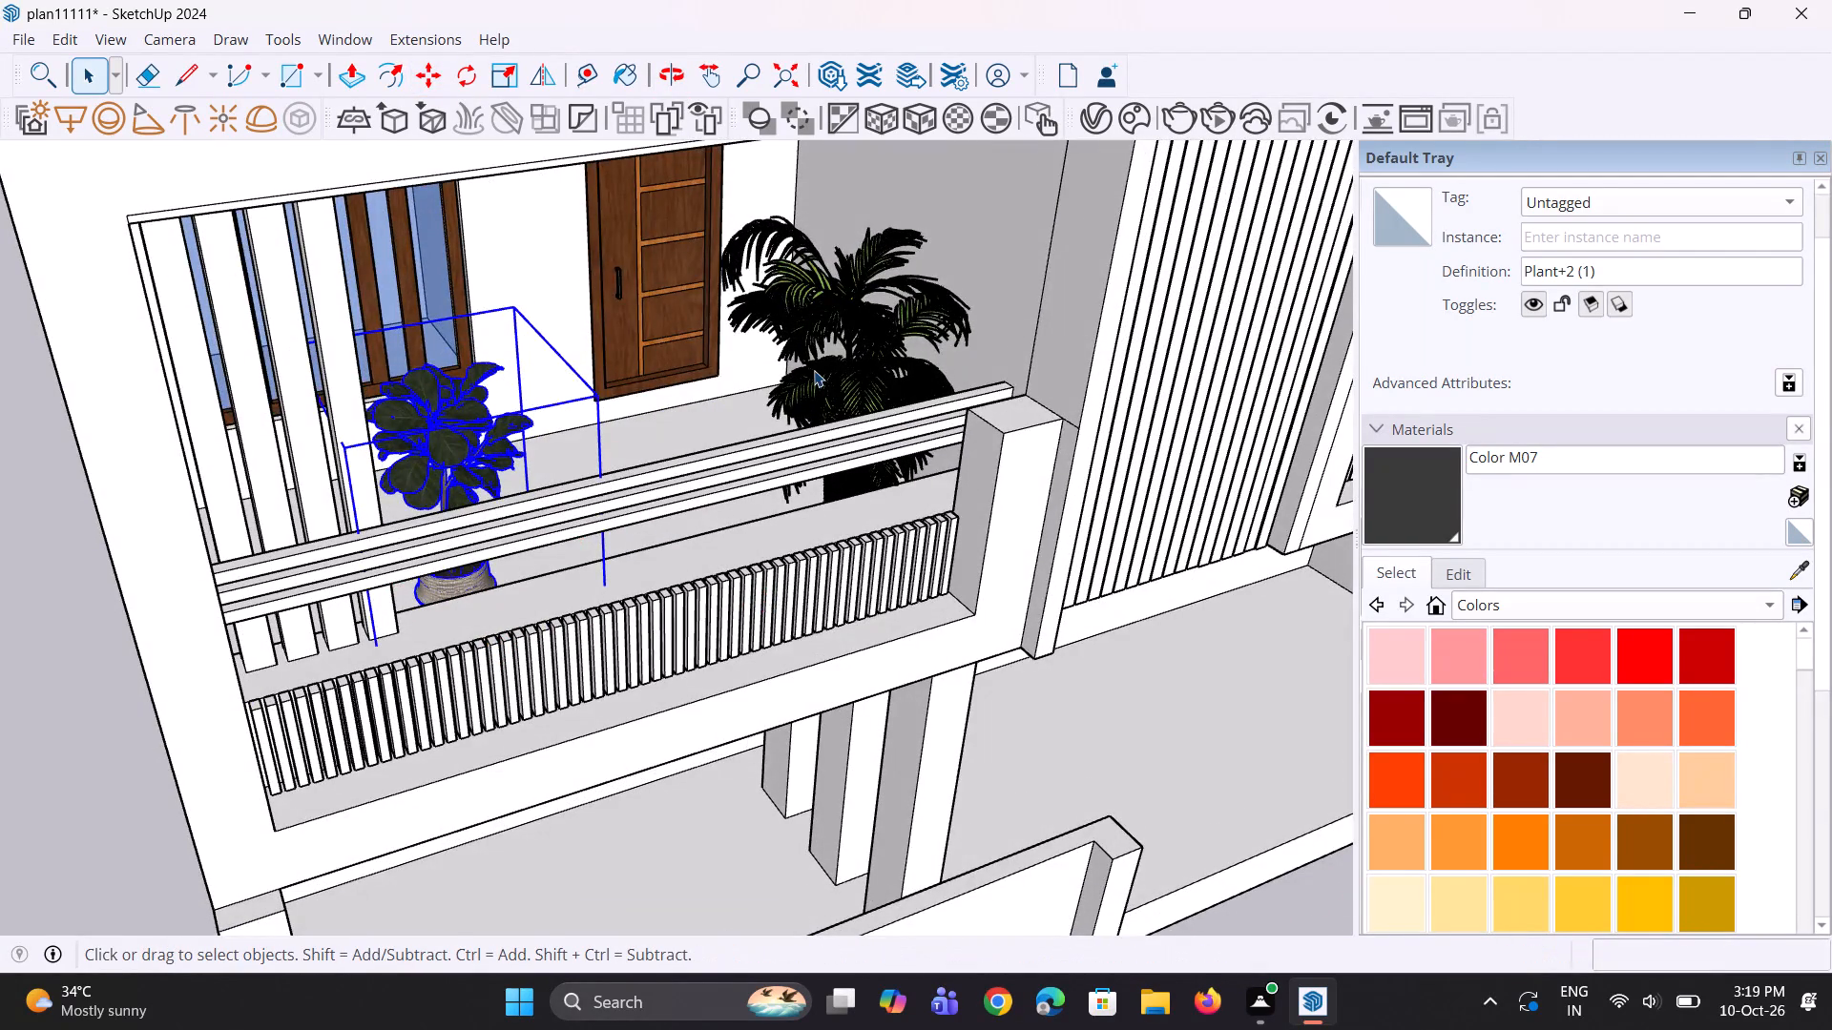
scroll(814, 370, "down", 6)
left_click(1016, 805)
Raise the Plant+2 (1) copy slightly so its base sits on the lowest balcony's floor.
middle_click_drag(597, 247, 516, 449)
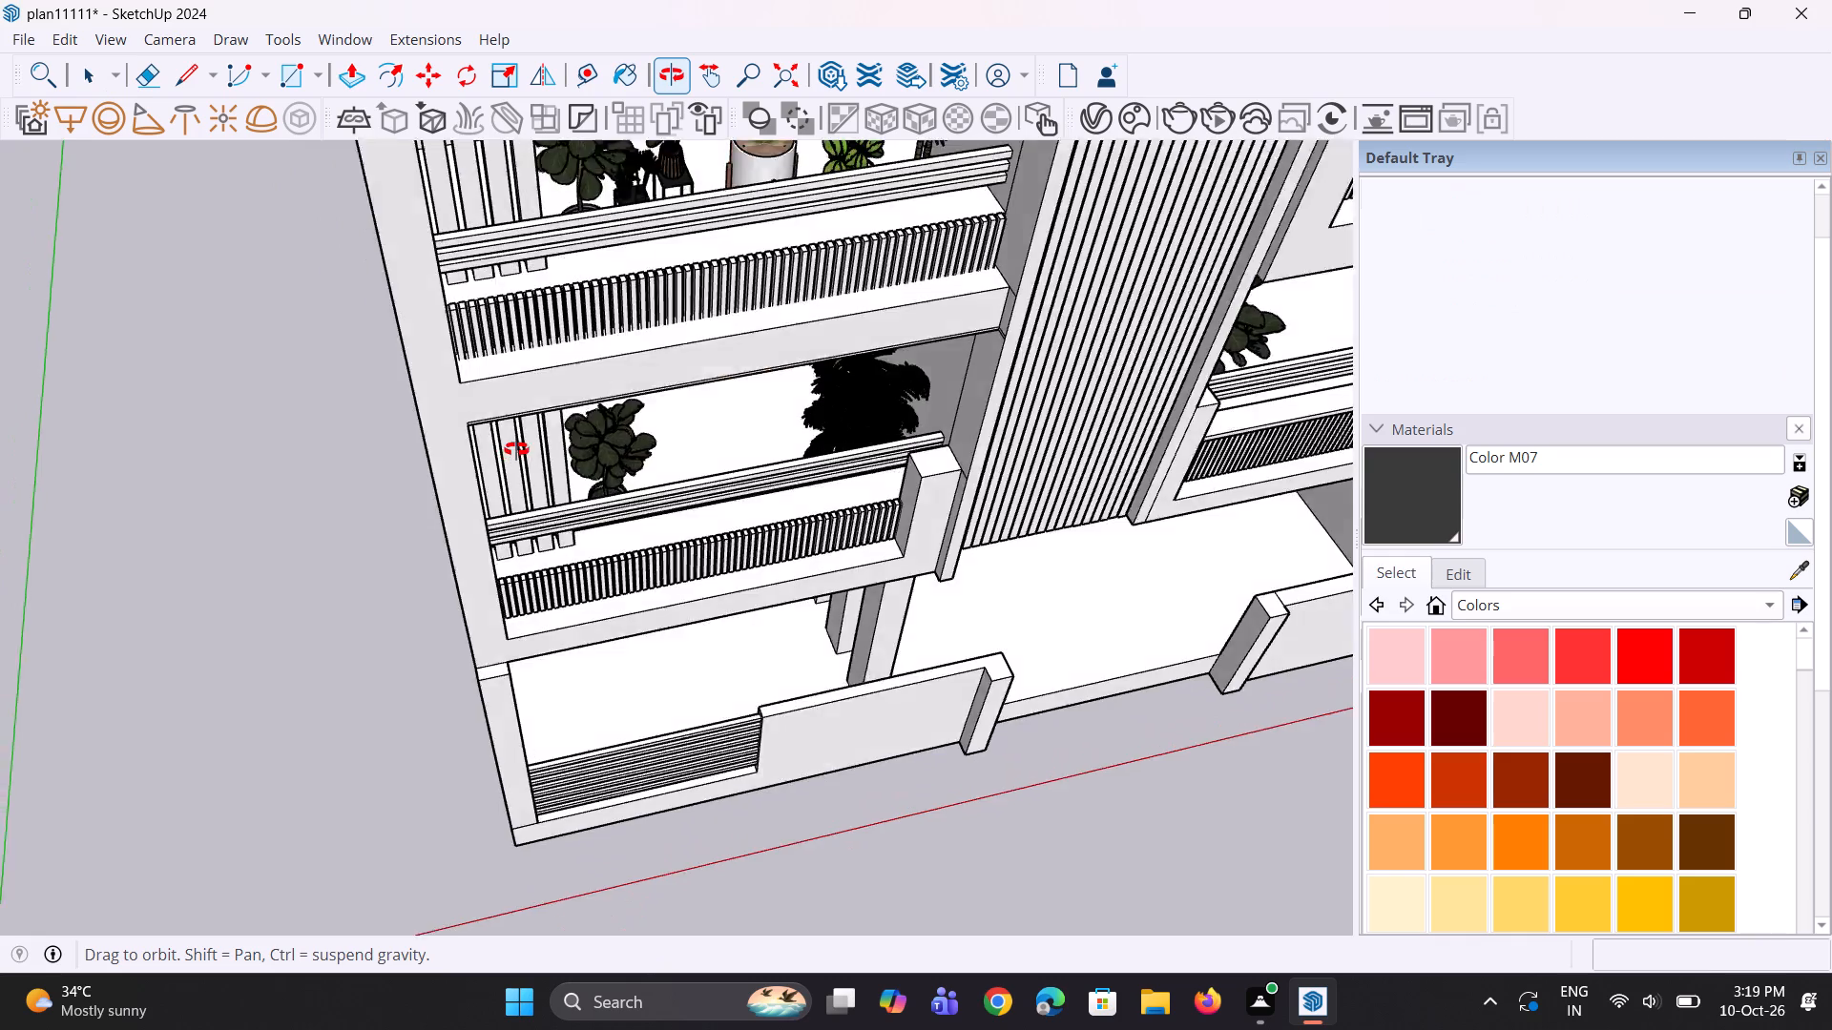
middle_click_drag(516, 449, 1345, 393)
scroll(859, 463, "up", 5)
middle_click_drag(686, 569, 685, 524)
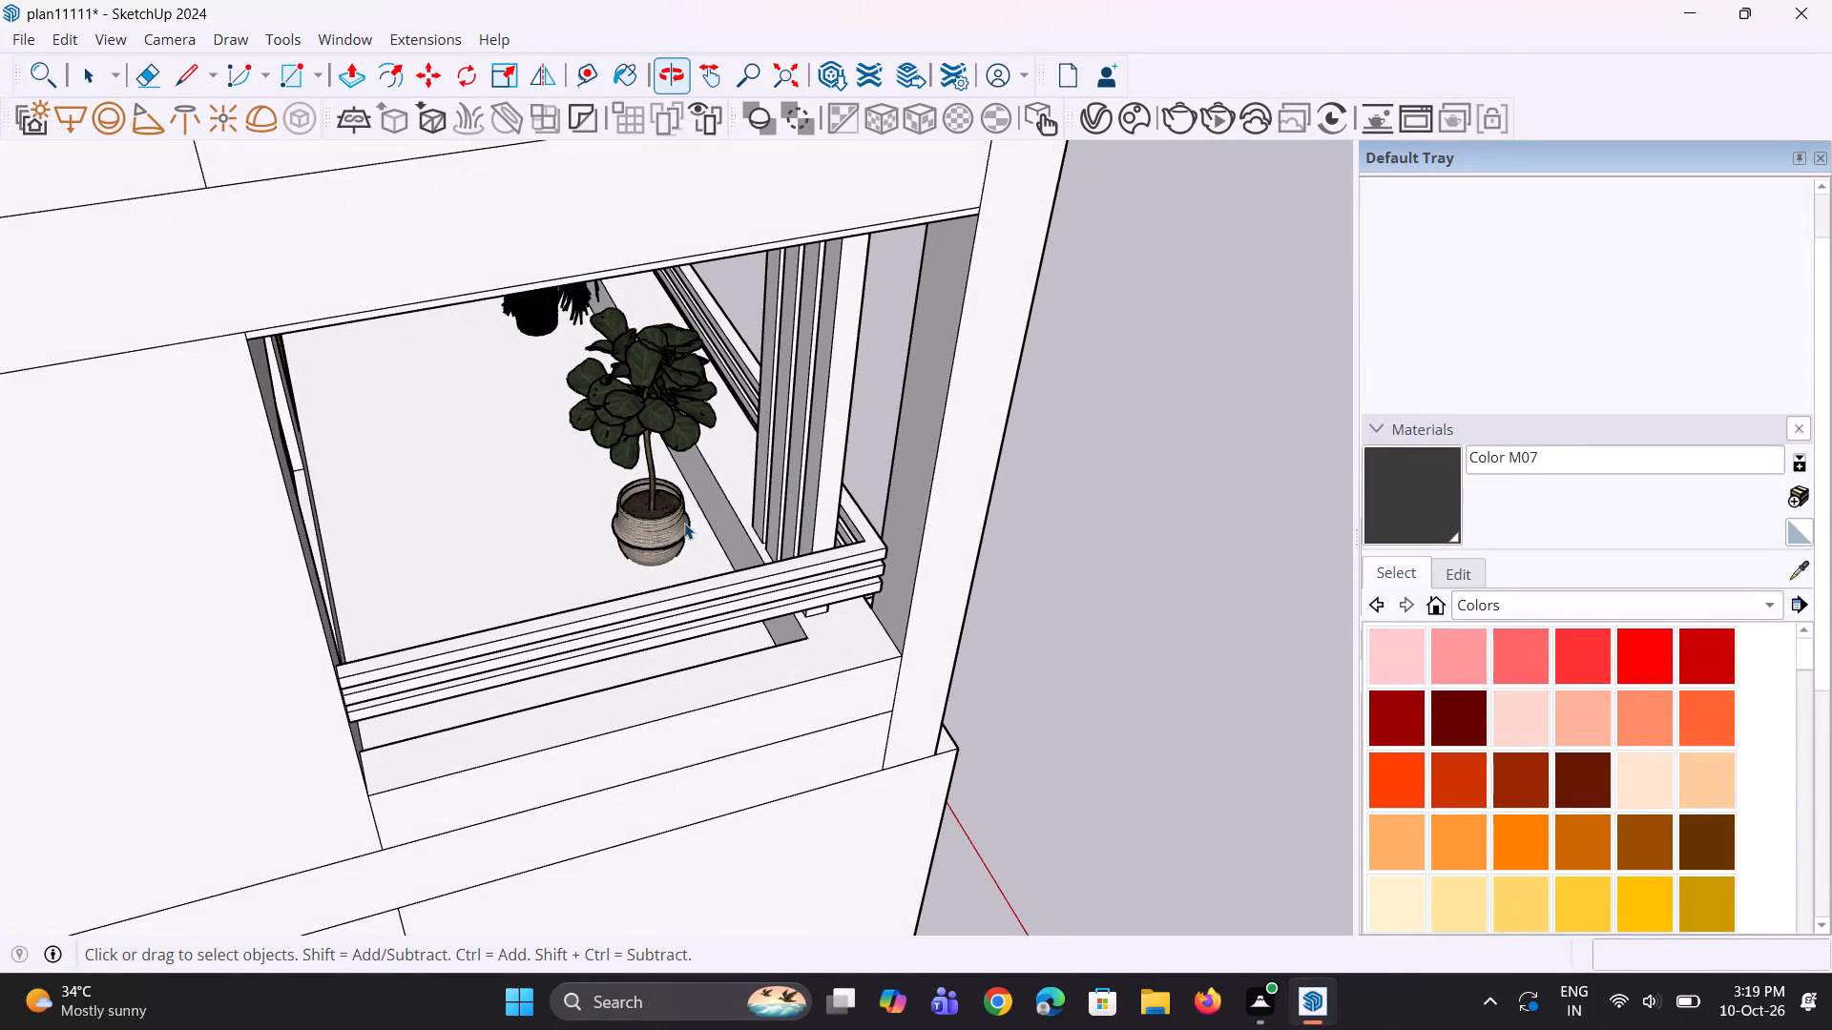
left_click(665, 544)
scroll(646, 598, "up", 7)
middle_click_drag(639, 589, 702, 609)
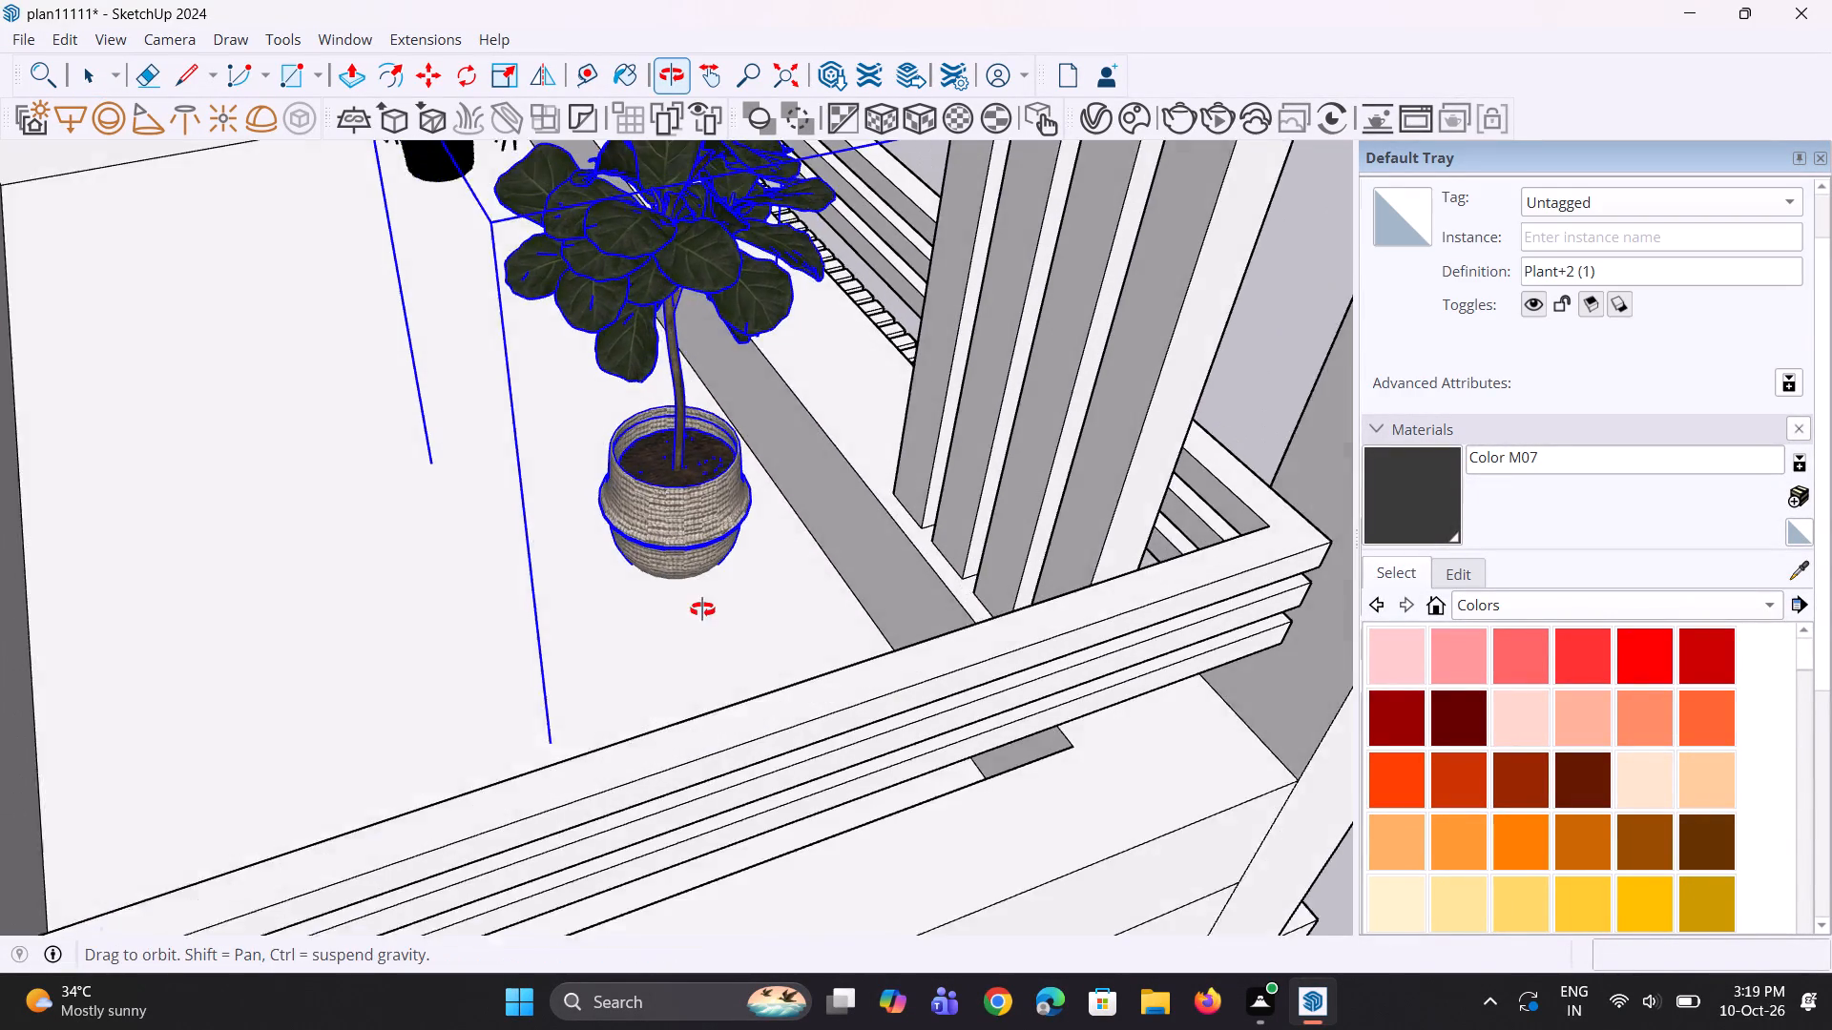
middle_click_drag(702, 609, 715, 609)
key("m")
scroll(606, 733, "up", 1)
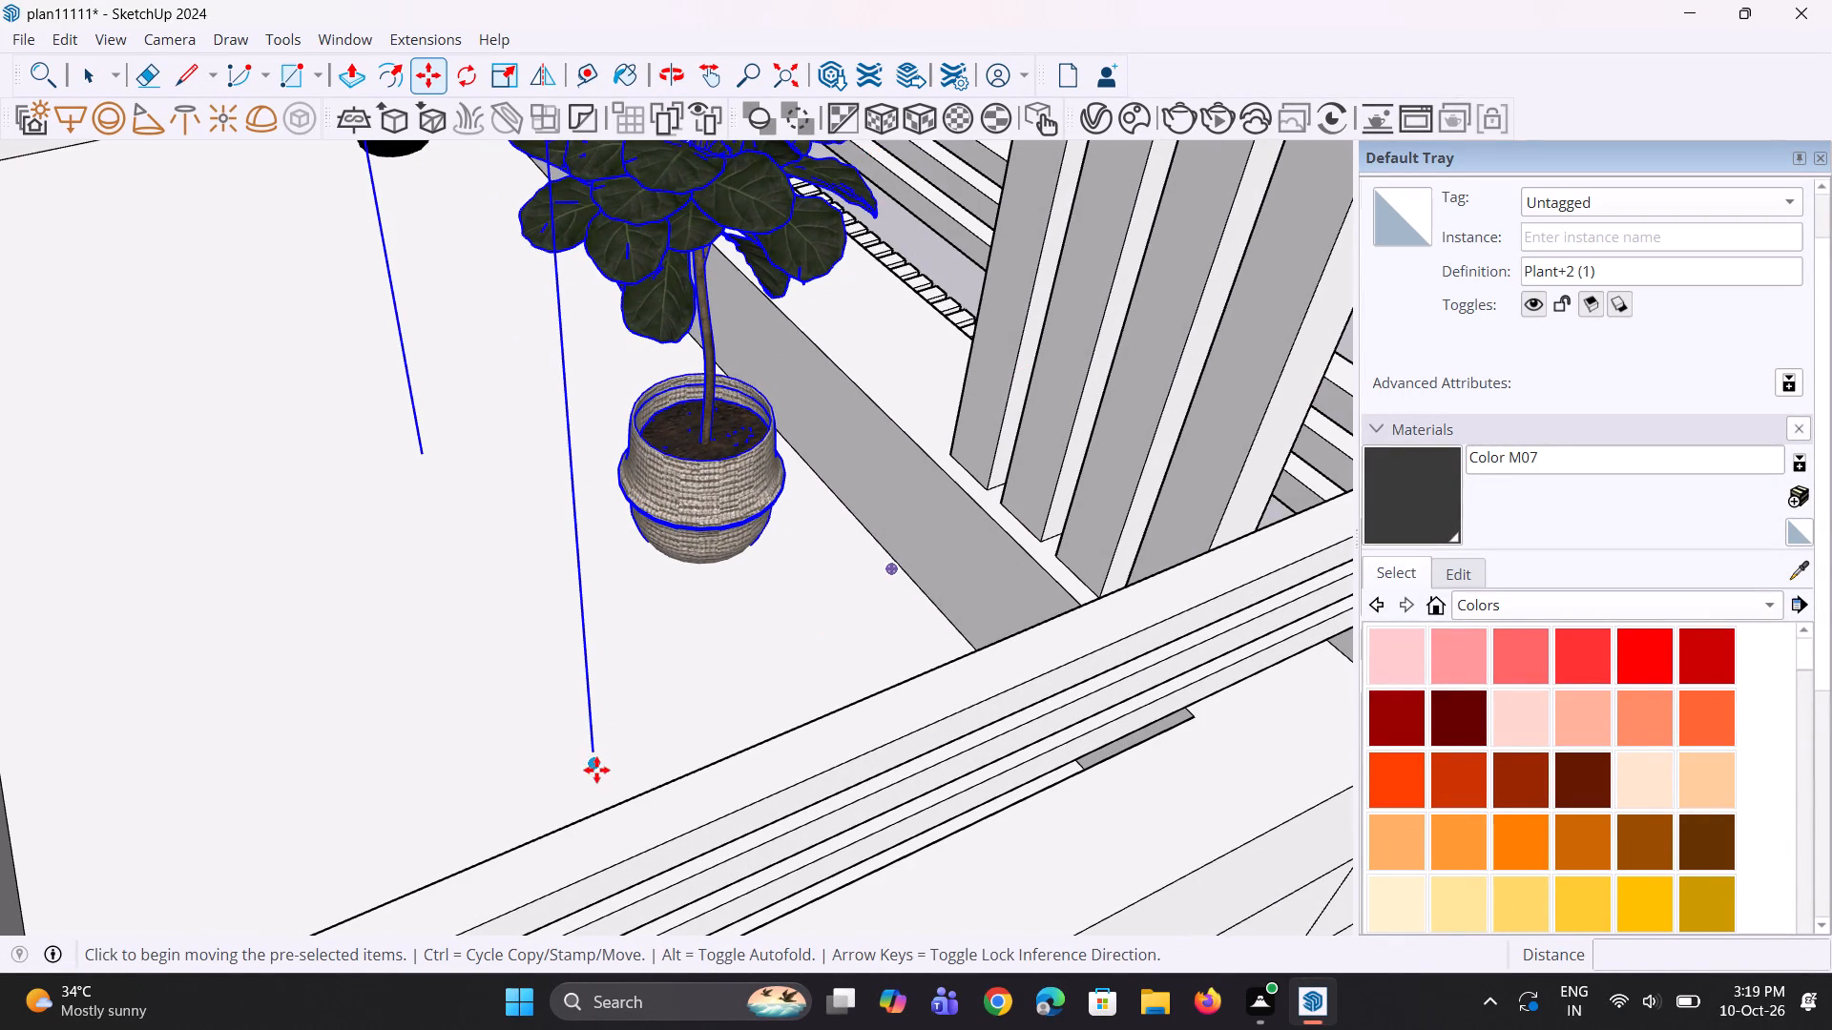
left_click(596, 770)
left_click(598, 744)
Move the Plant+2 (1) copy about 11" along the lowest balcony, away from the side railing toward the palm.
middle_click_drag(727, 677, 657, 701)
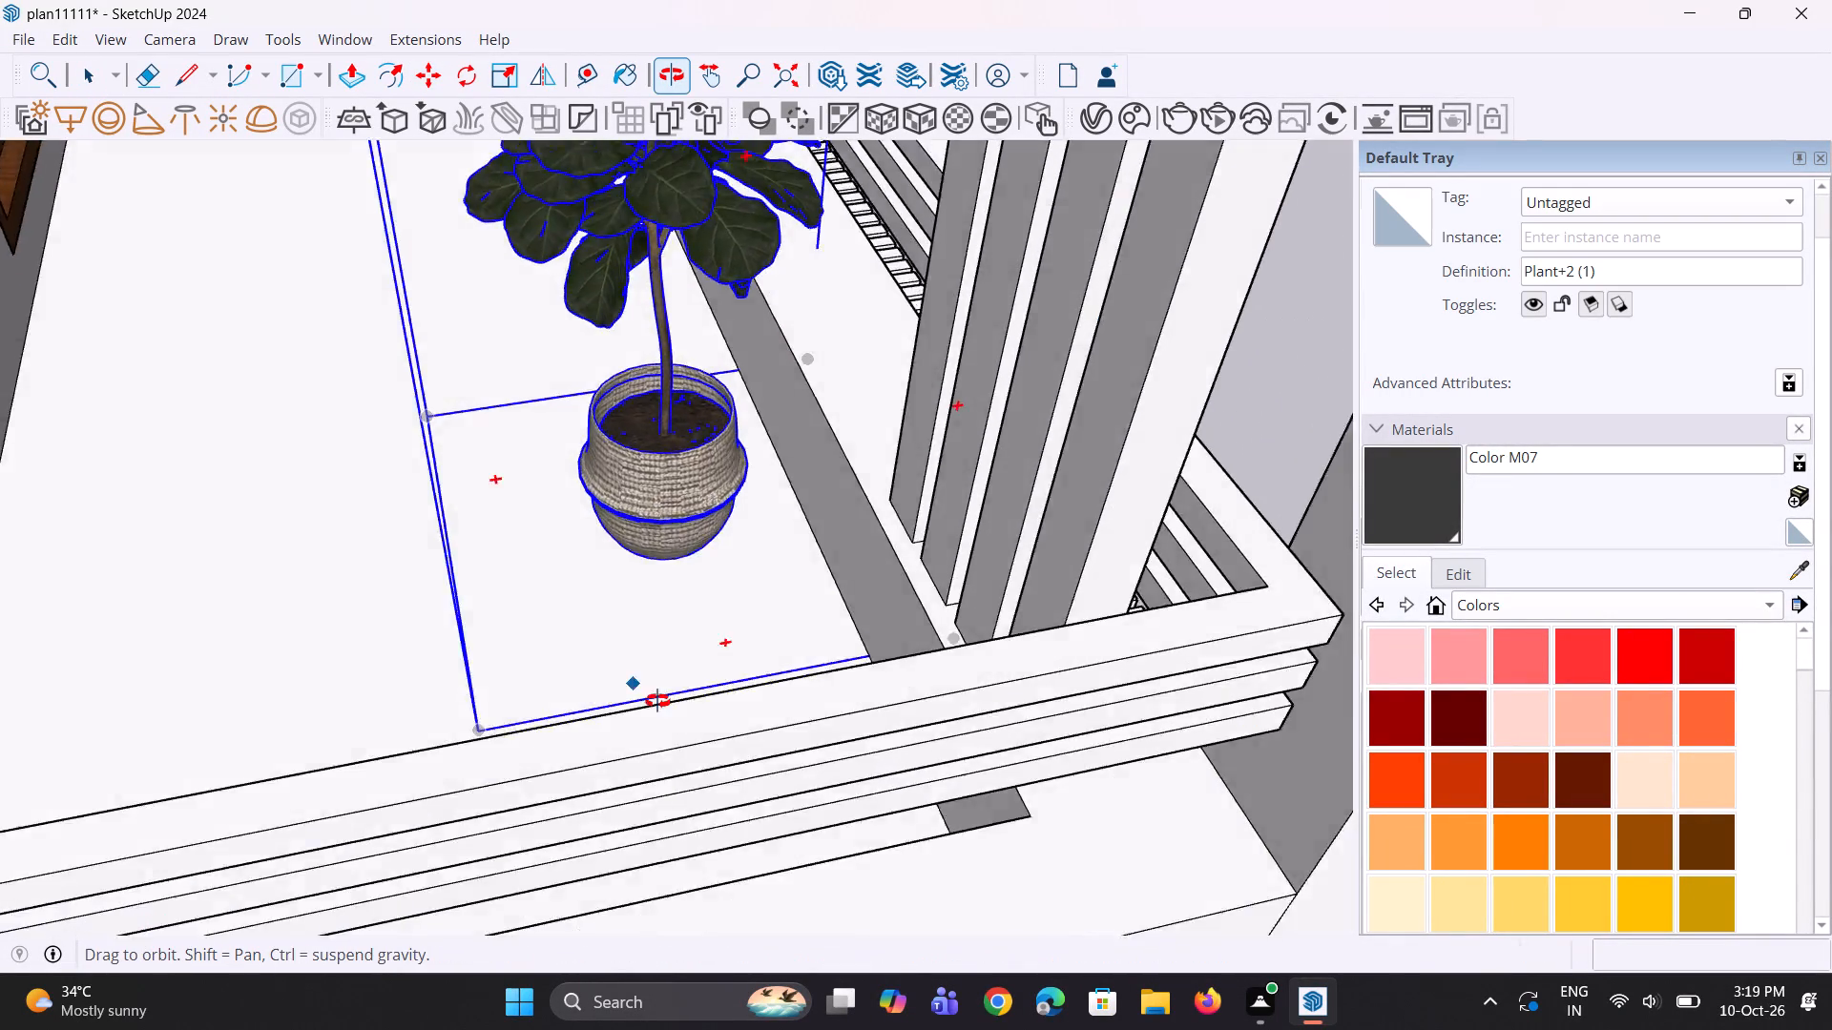
middle_click_drag(657, 701, 910, 693)
middle_click_drag(904, 697, 620, 683)
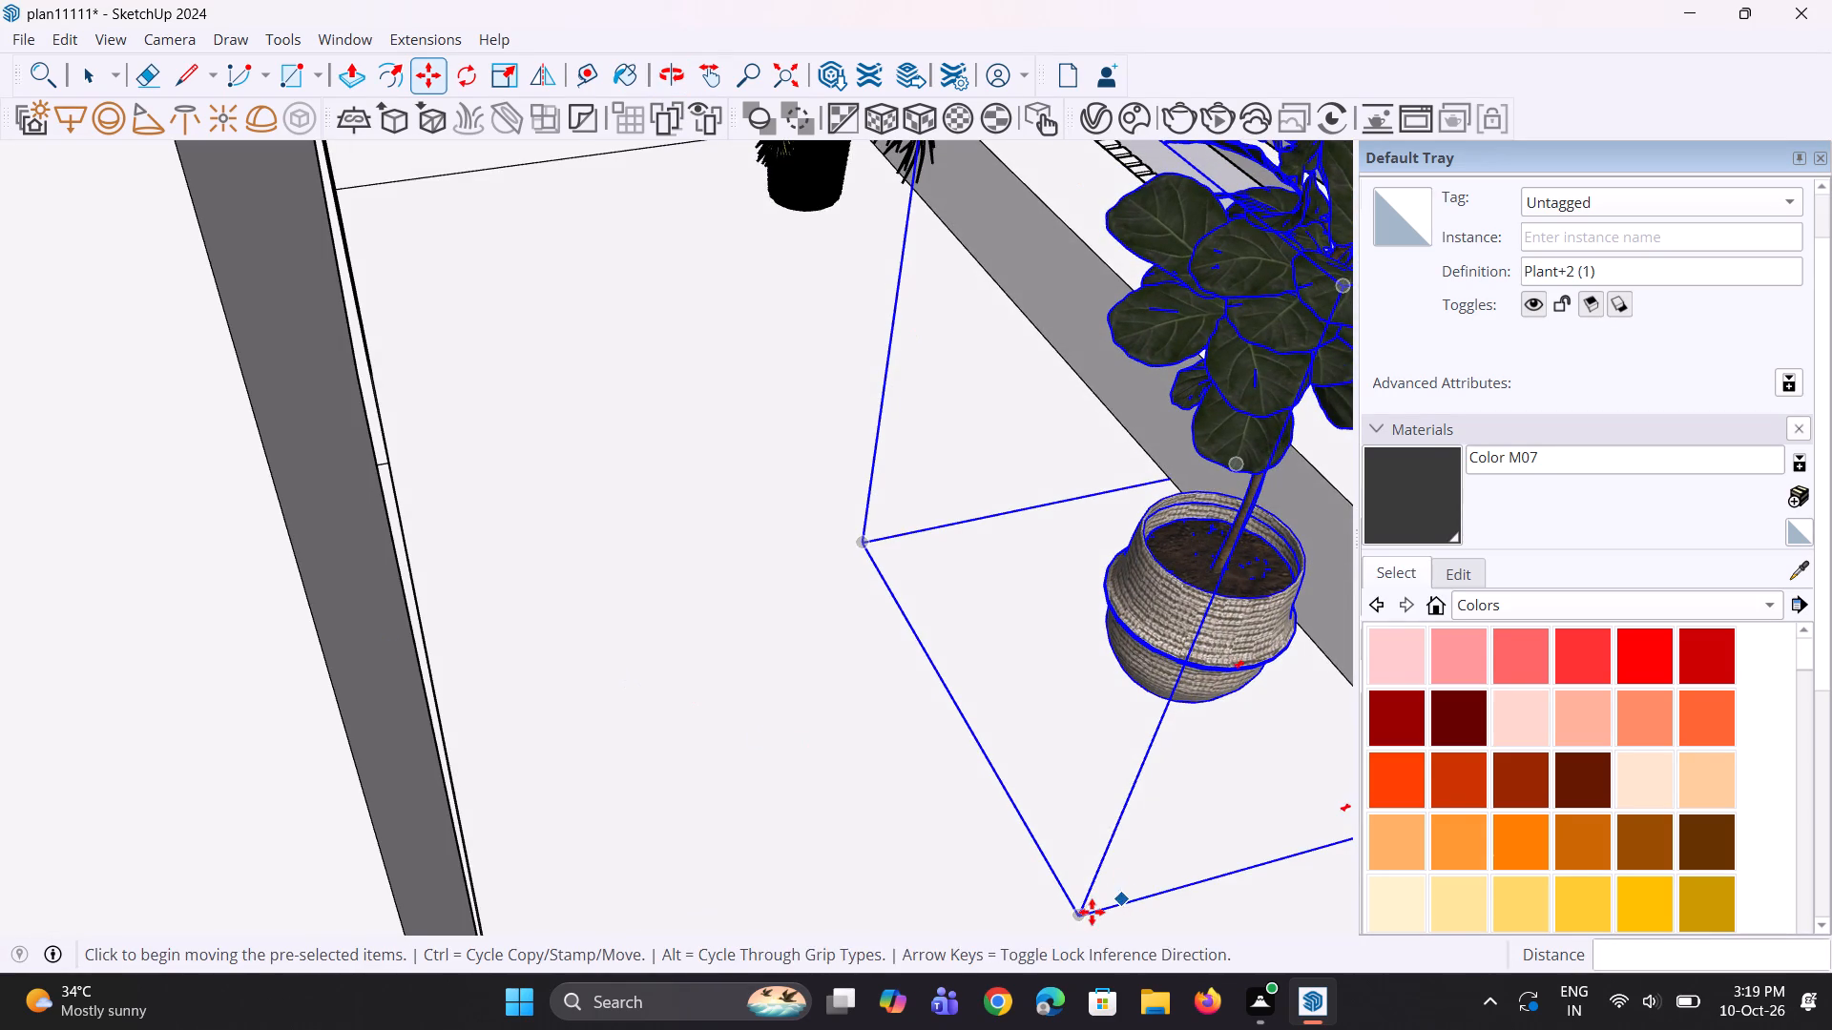
left_click(1076, 922)
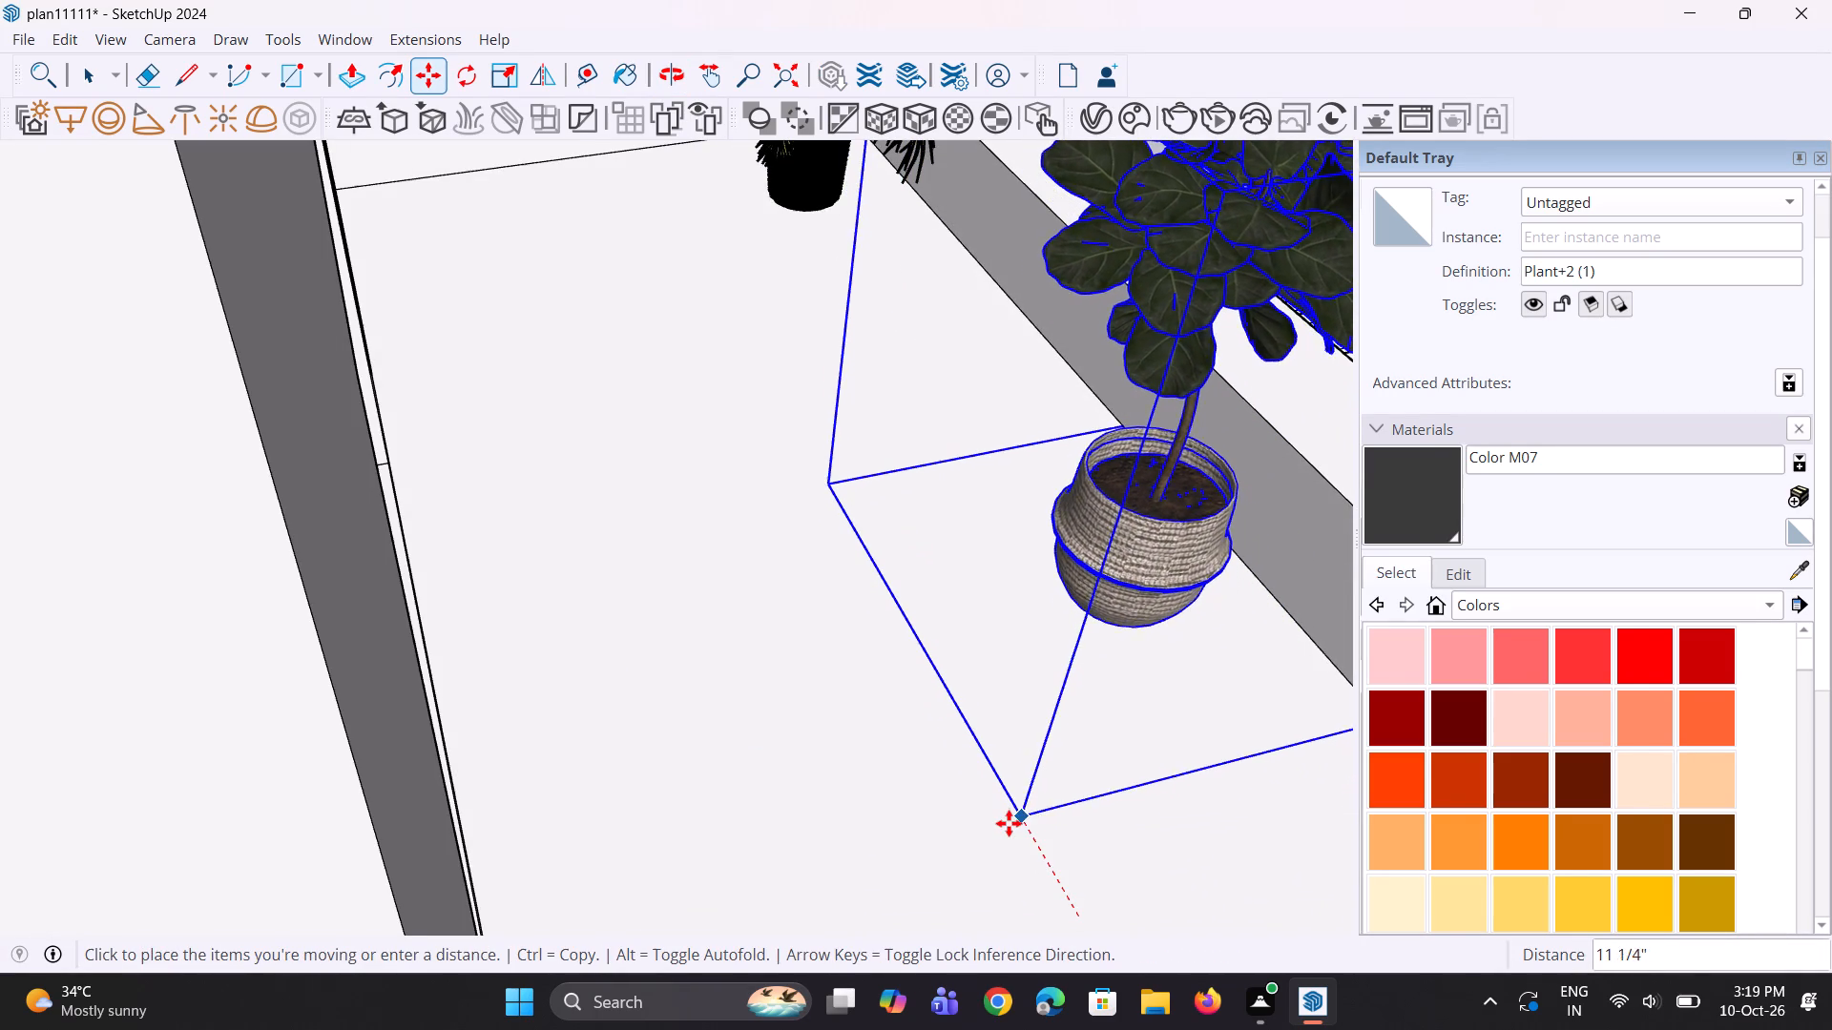
left_click(1008, 819)
Copy the Plant+2 (1) potted plant about 2' along the lowest balcony toward the outer corner's vertical slats, leaving nothing selected.
scroll(548, 733, "down", 5)
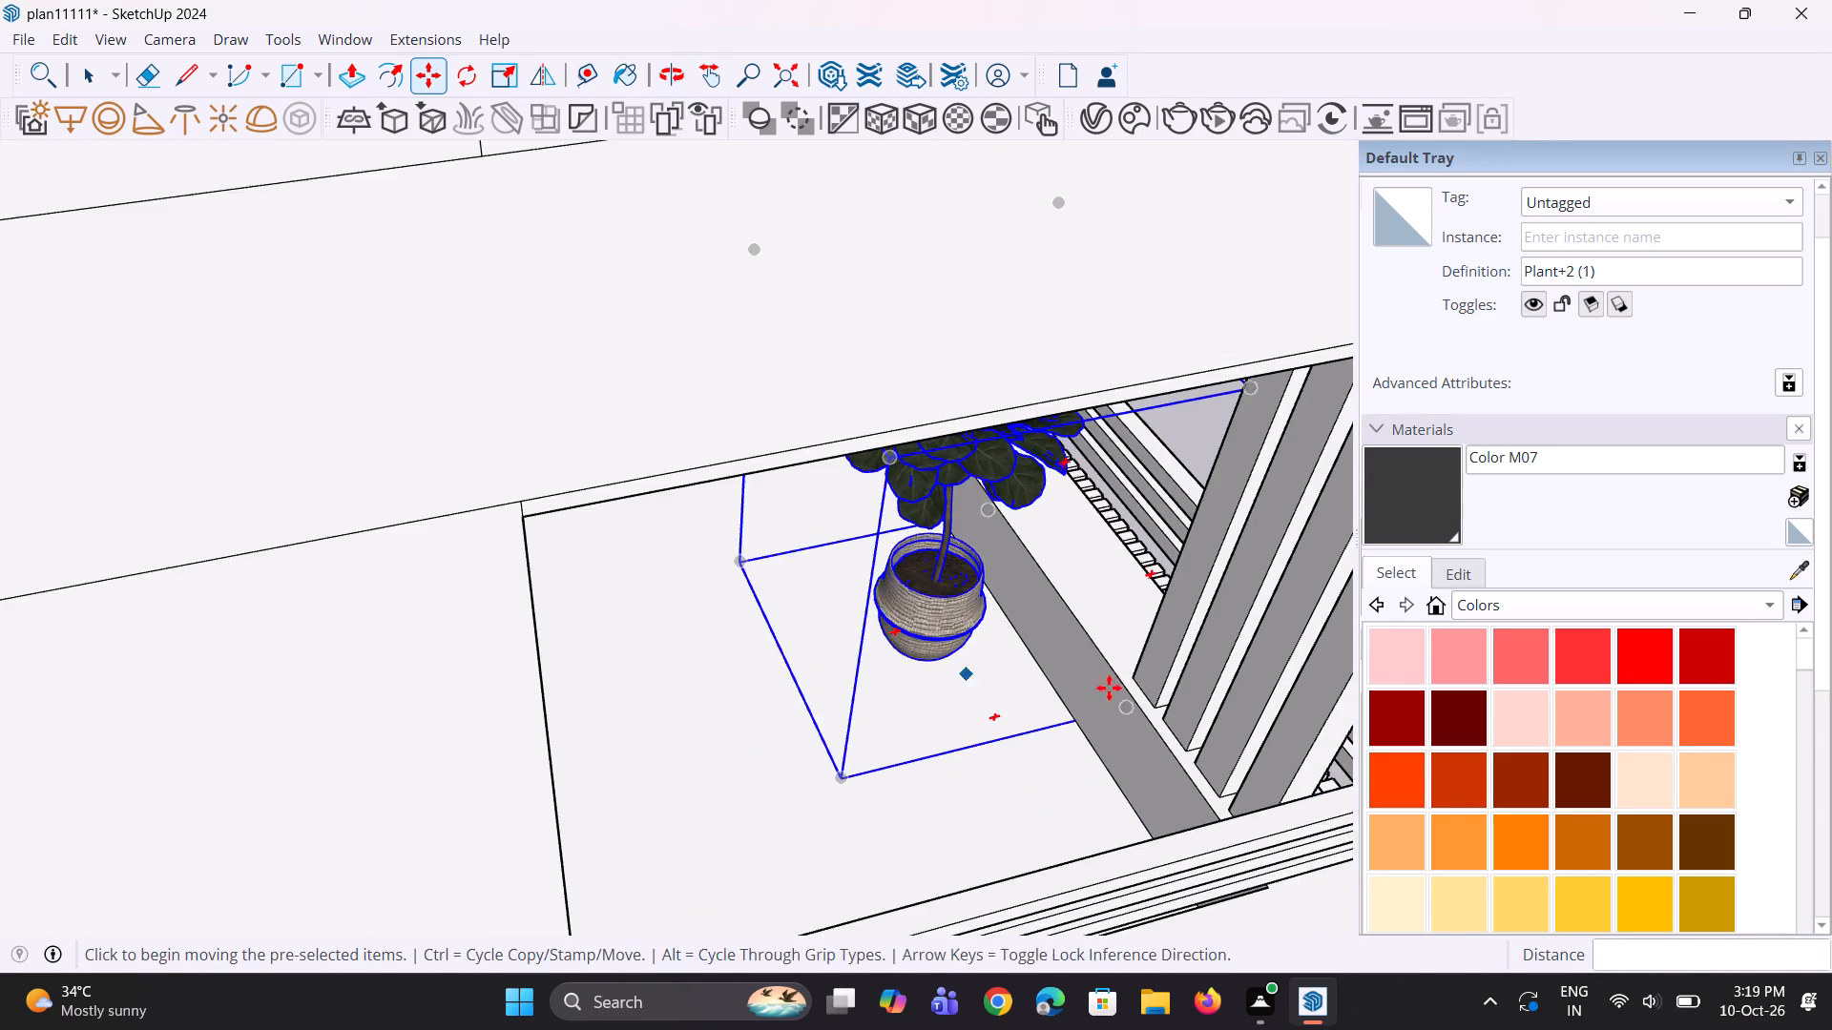
middle_click_drag(1109, 688, 494, 560)
scroll(582, 478, "down", 9)
middle_click_drag(570, 491, 519, 477)
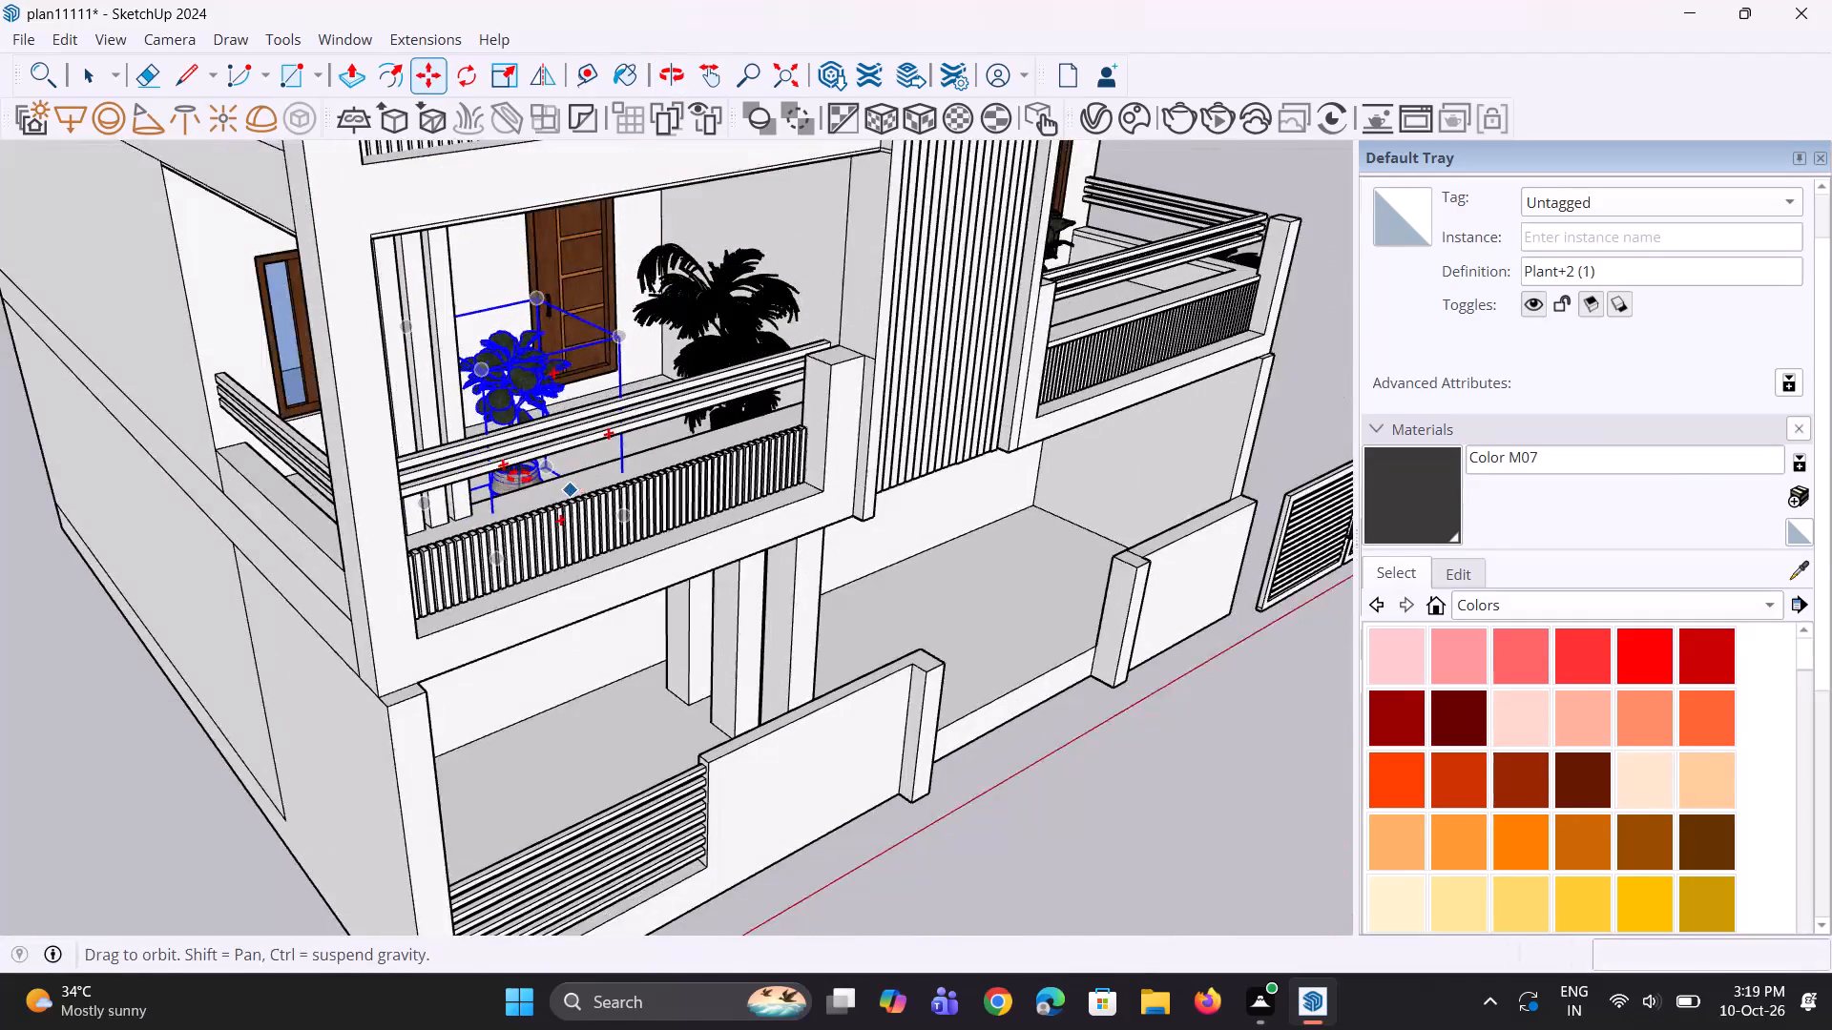
middle_click_drag(519, 477, 430, 424)
scroll(474, 471, "up", 3)
left_click(424, 504)
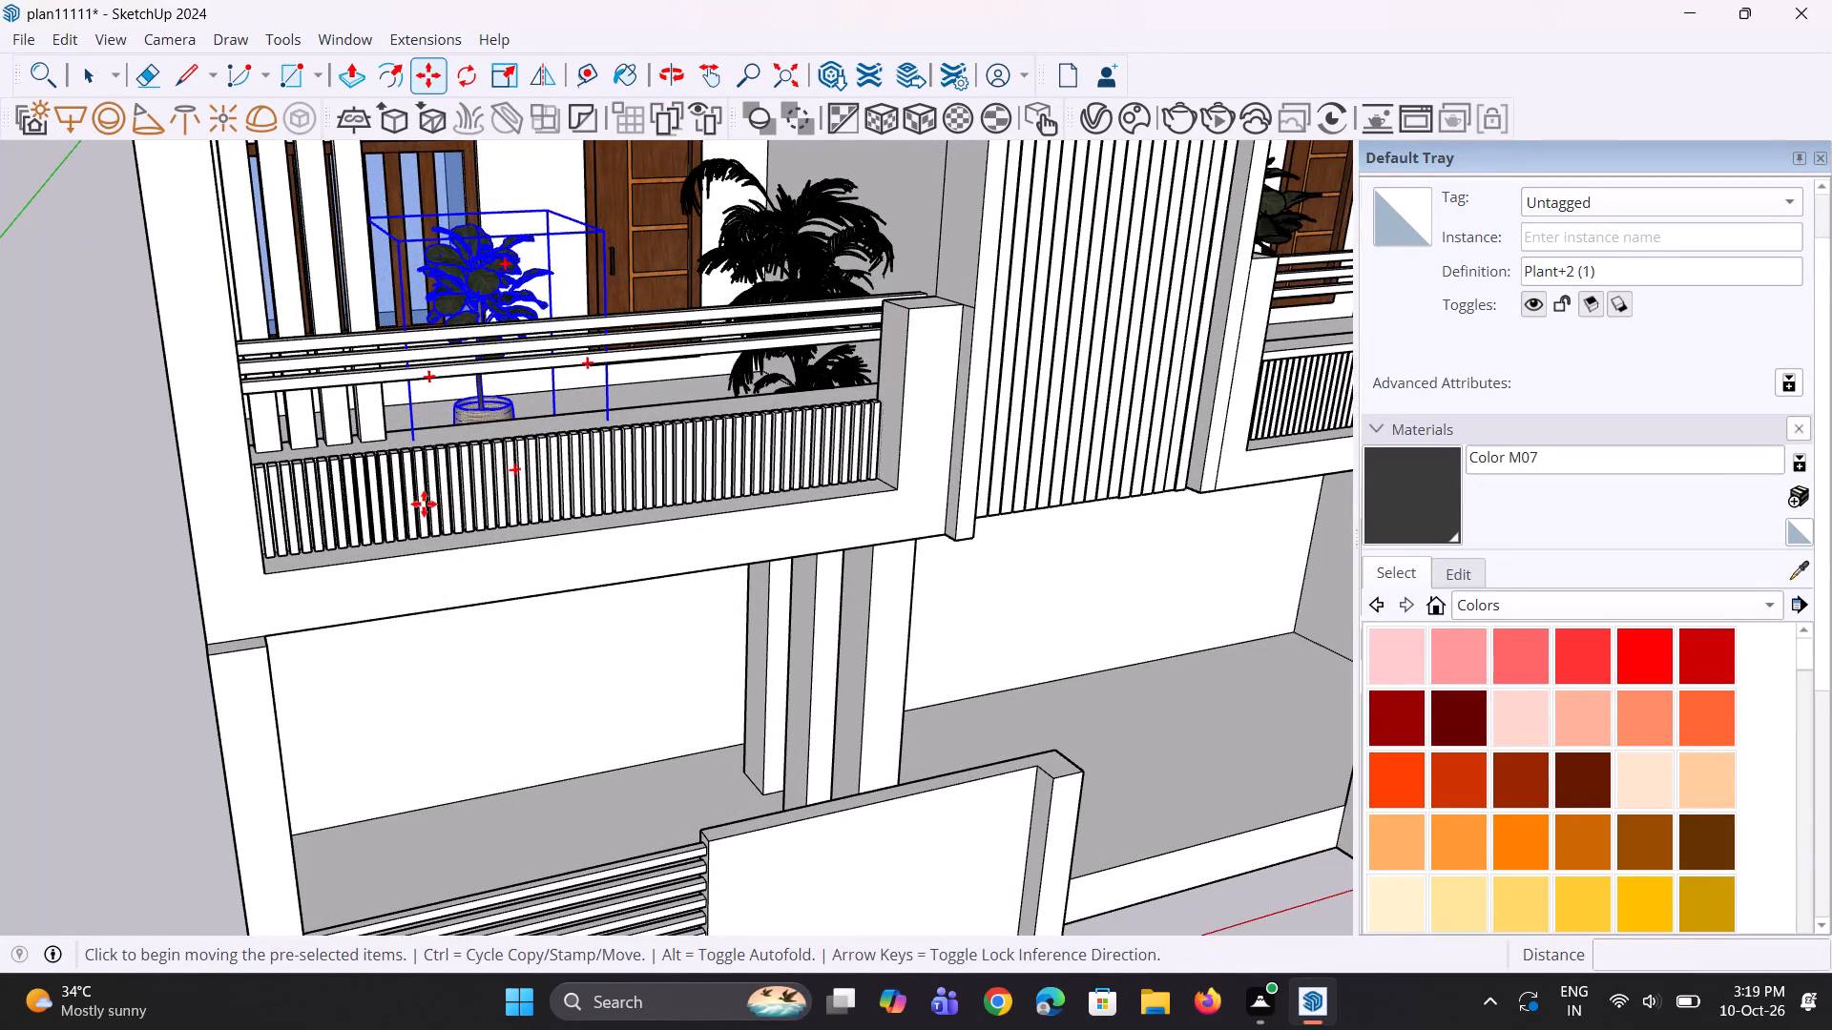
key("m")
left_click(423, 503)
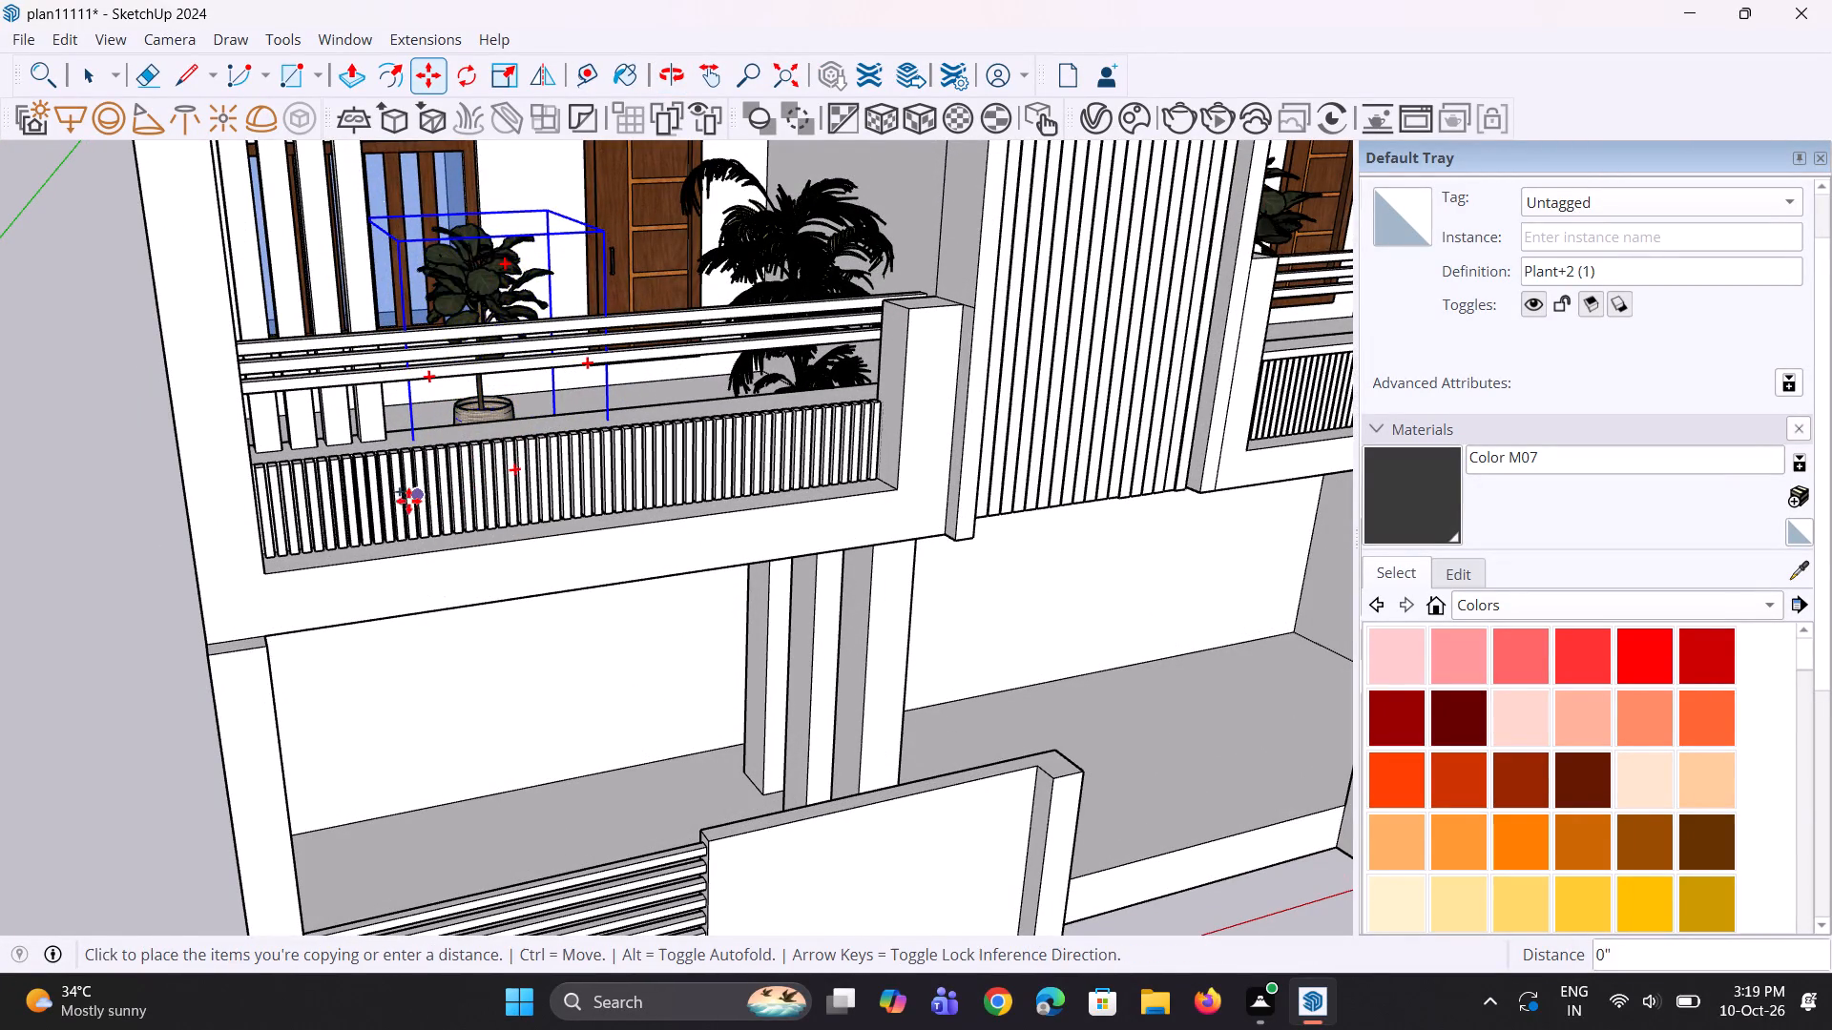
left_click(323, 513)
middle_click_drag(574, 491, 537, 499)
key("space")
key("space")
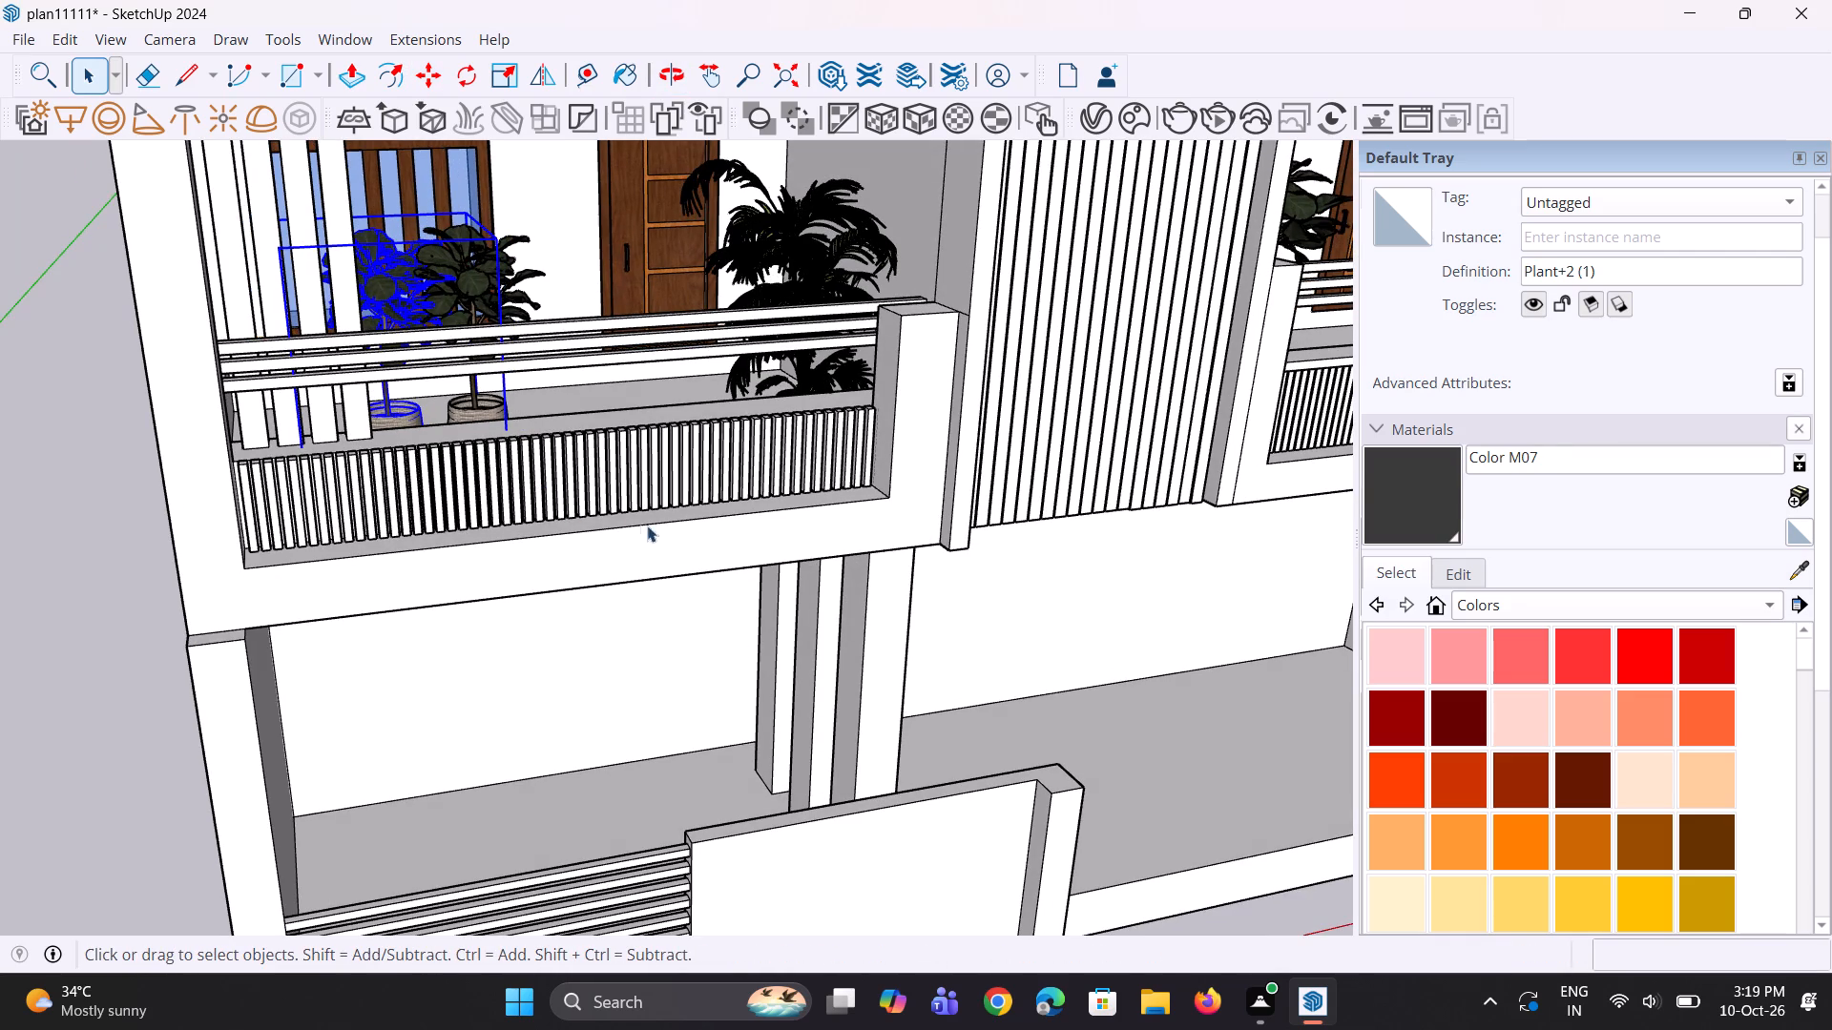
key("space")
scroll(796, 506, "down", 3)
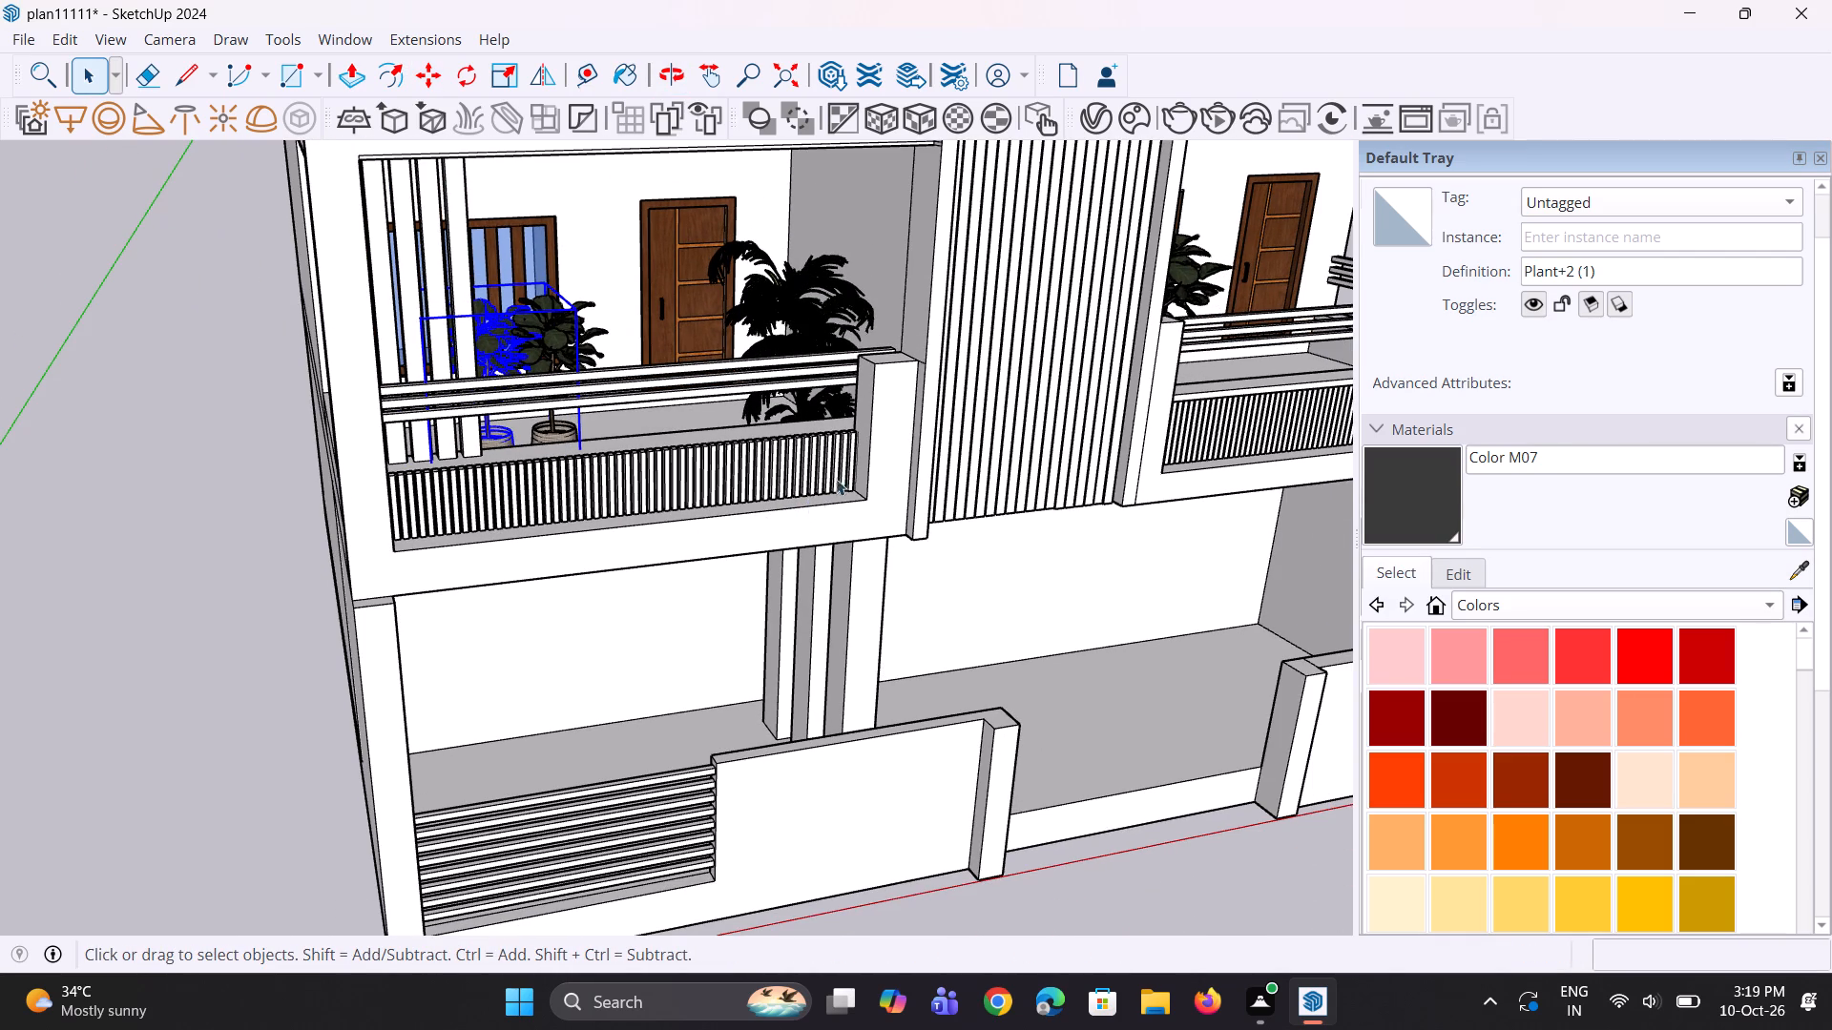
scroll(837, 479, "down", 8)
middle_click_drag(840, 473, 790, 464)
key("space")
key("space")
key("space")
left_click(491, 613)
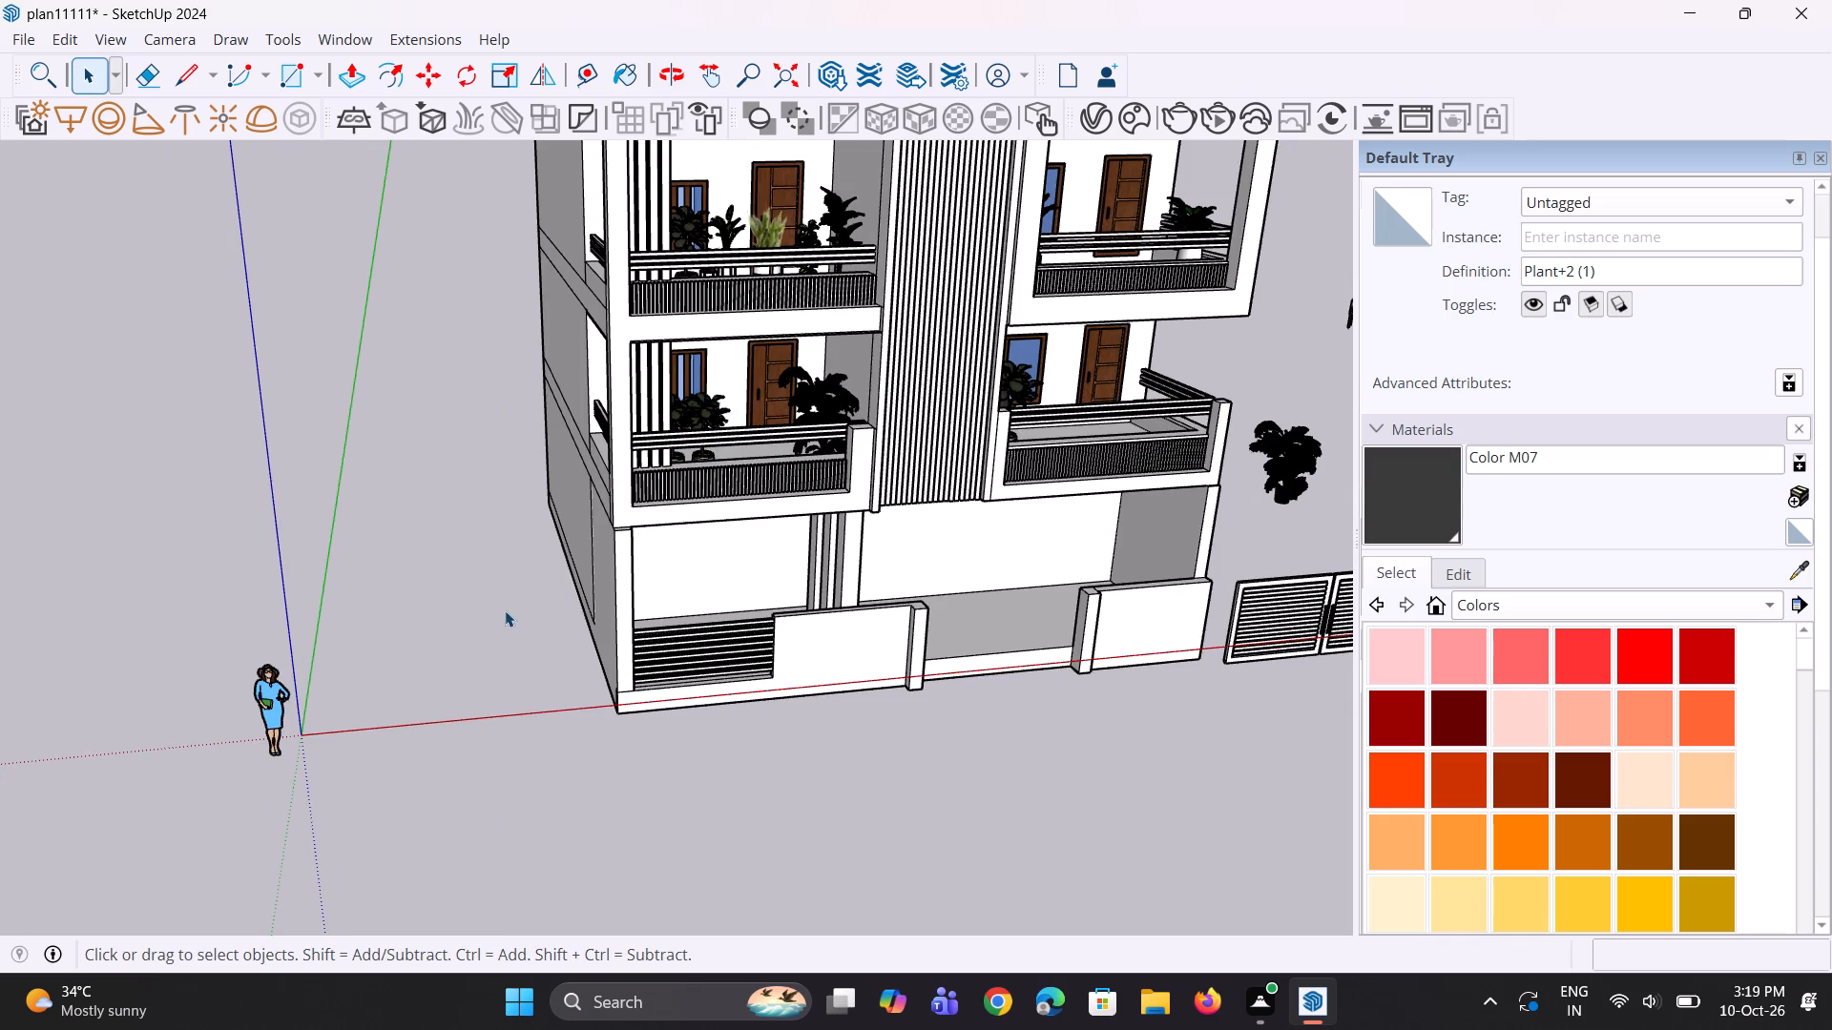
Examine the planted balconies and ground floor across the front facade, as well as the plant group beside the building.
scroll(760, 555, "down", 3)
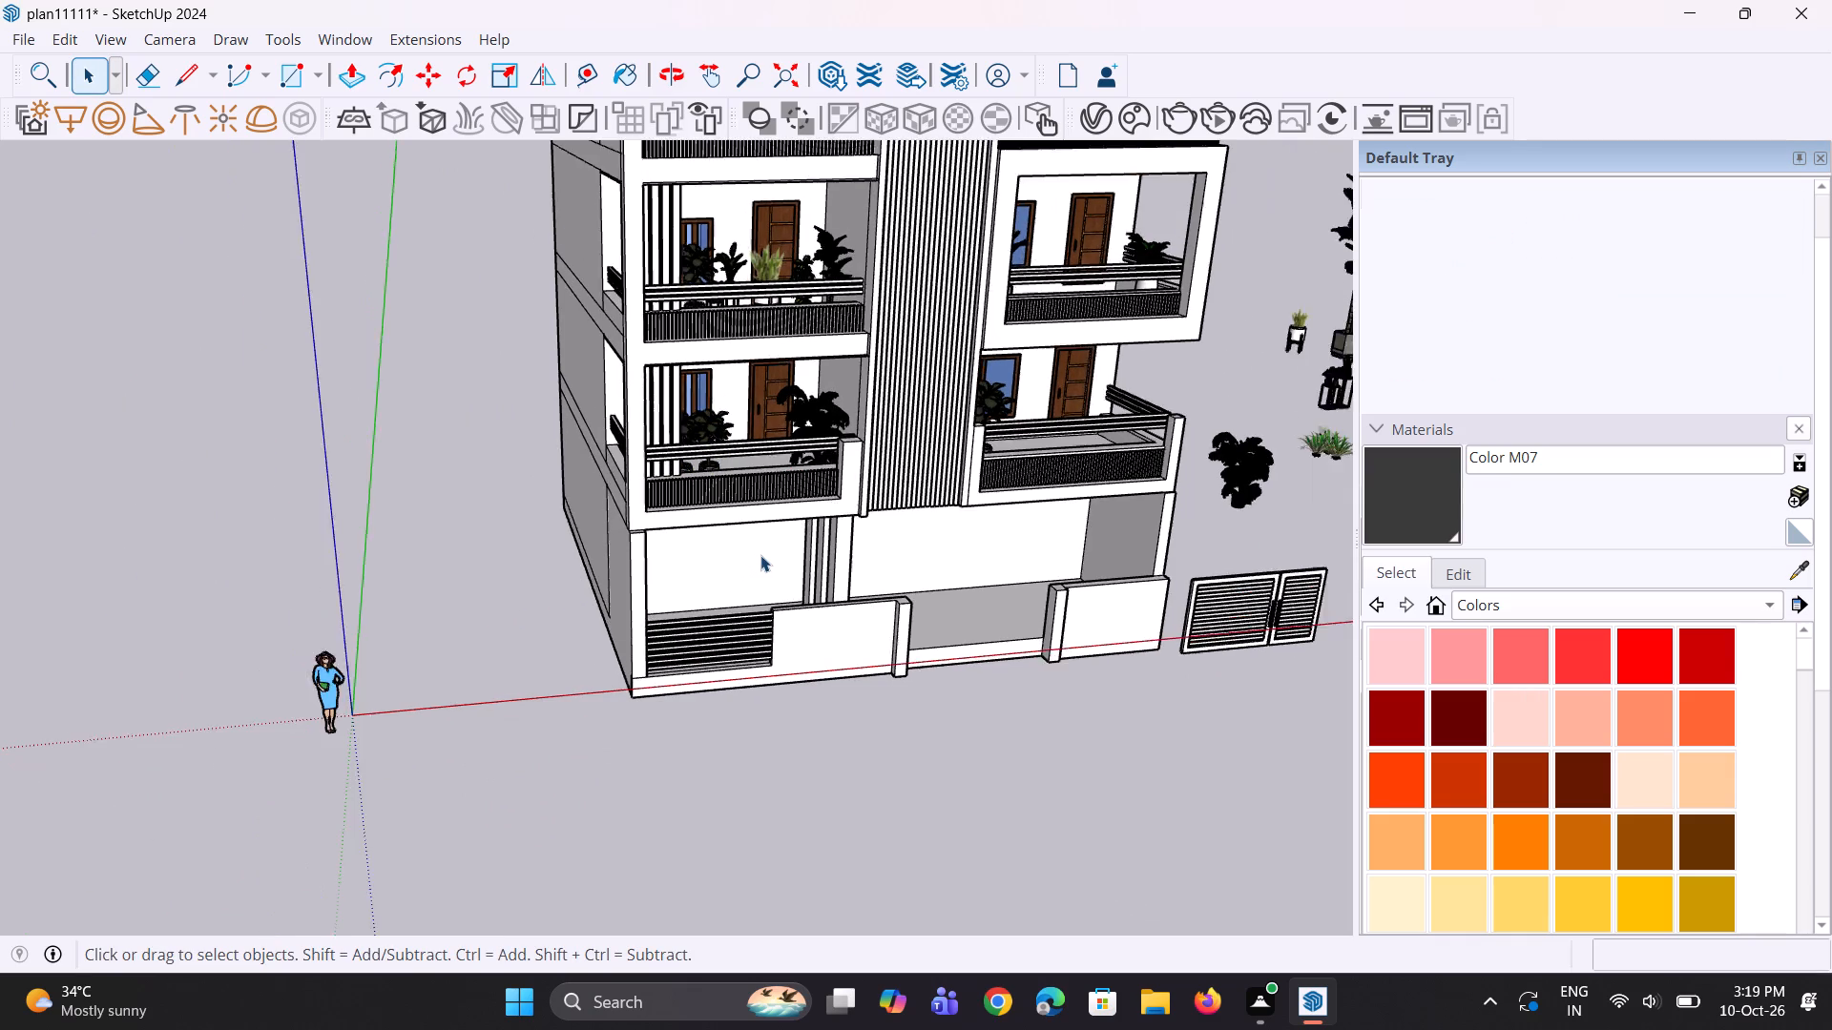
middle_click_drag(892, 557, 694, 631)
scroll(691, 634, "up", 5)
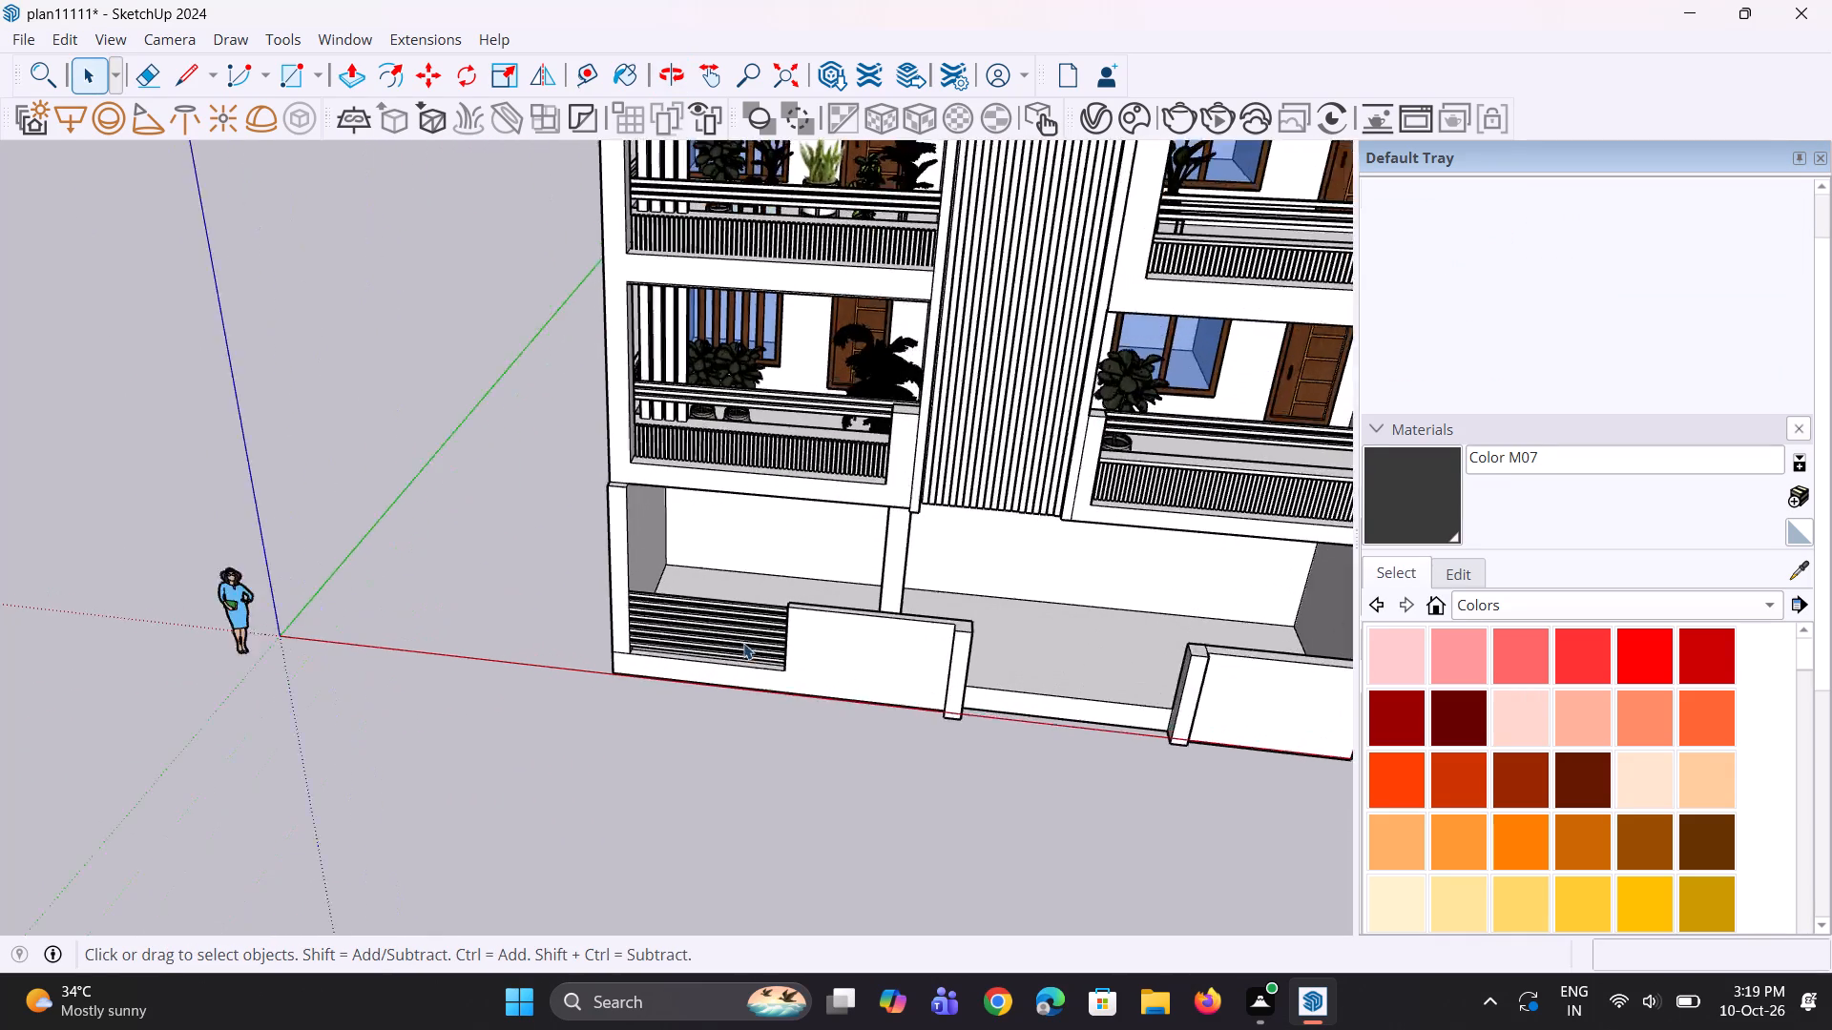
scroll(743, 643, "up", 1)
middle_click_drag(786, 636, 1593, 543)
middle_click_drag(613, 603, 0, 531)
scroll(371, 556, "down", 2)
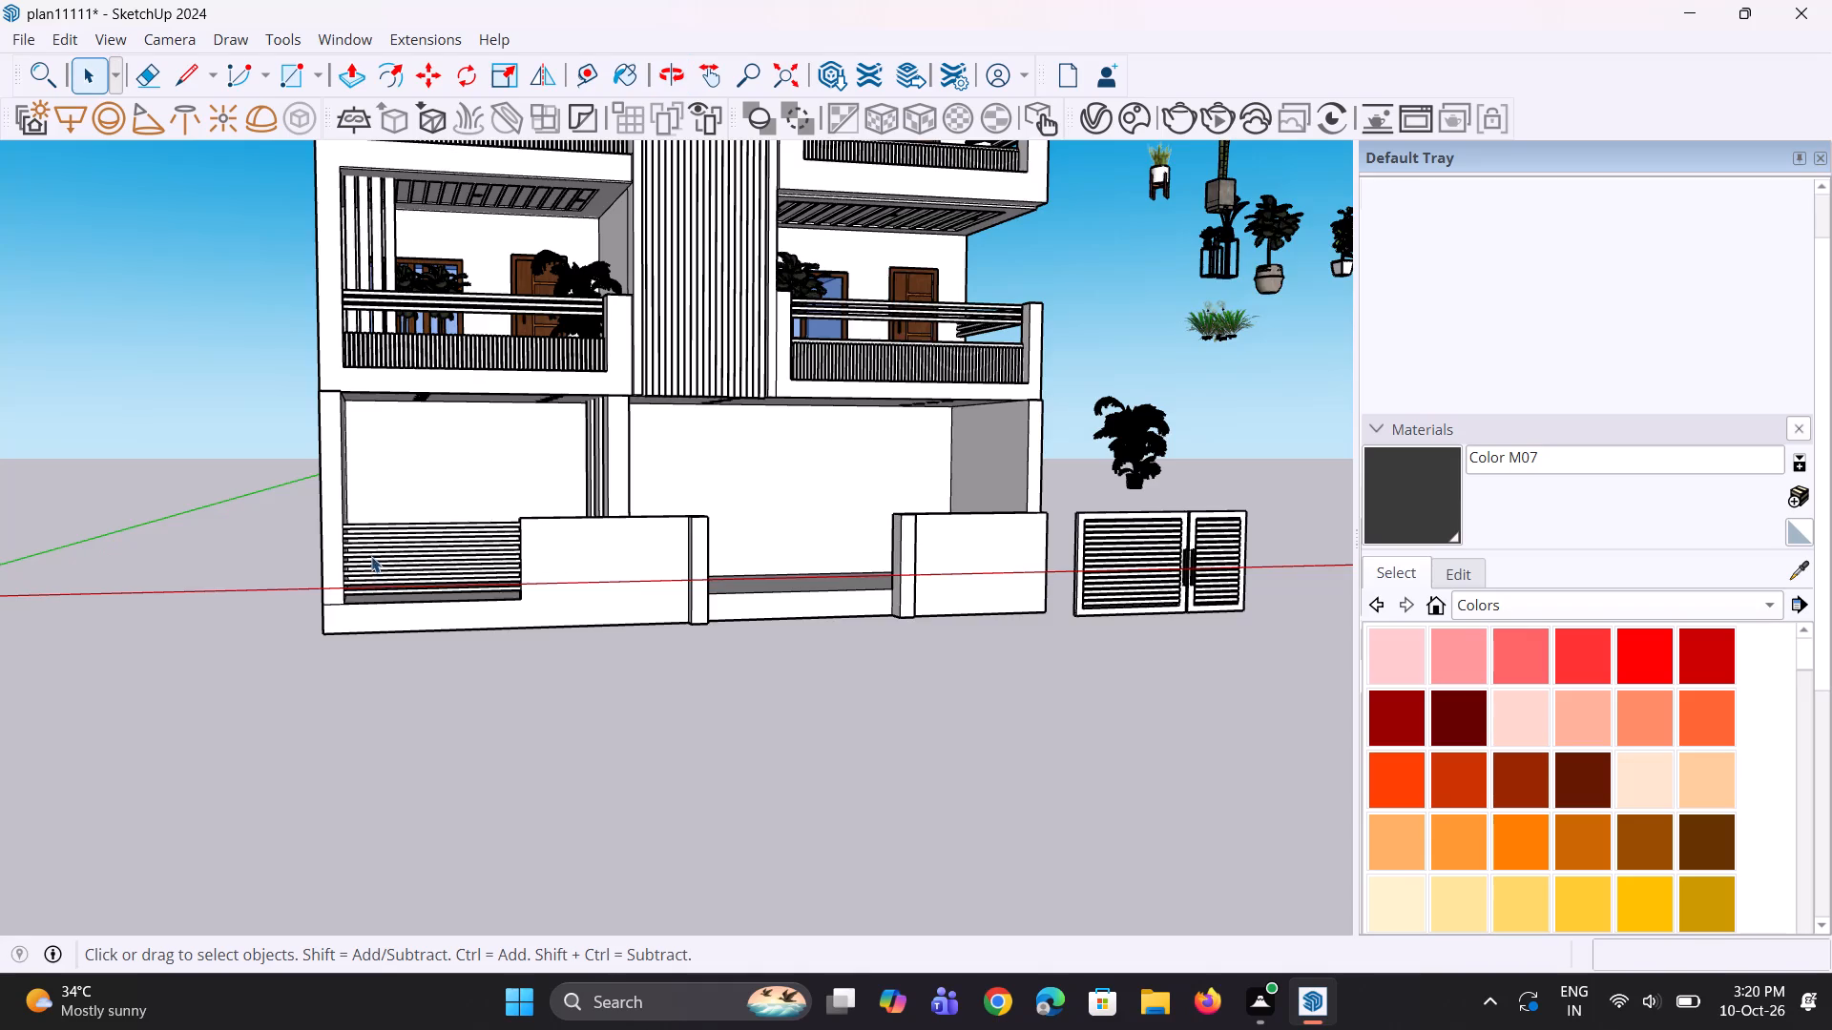
scroll(371, 556, "down", 2)
middle_click_drag(570, 587, 510, 657)
scroll(569, 667, "down", 3)
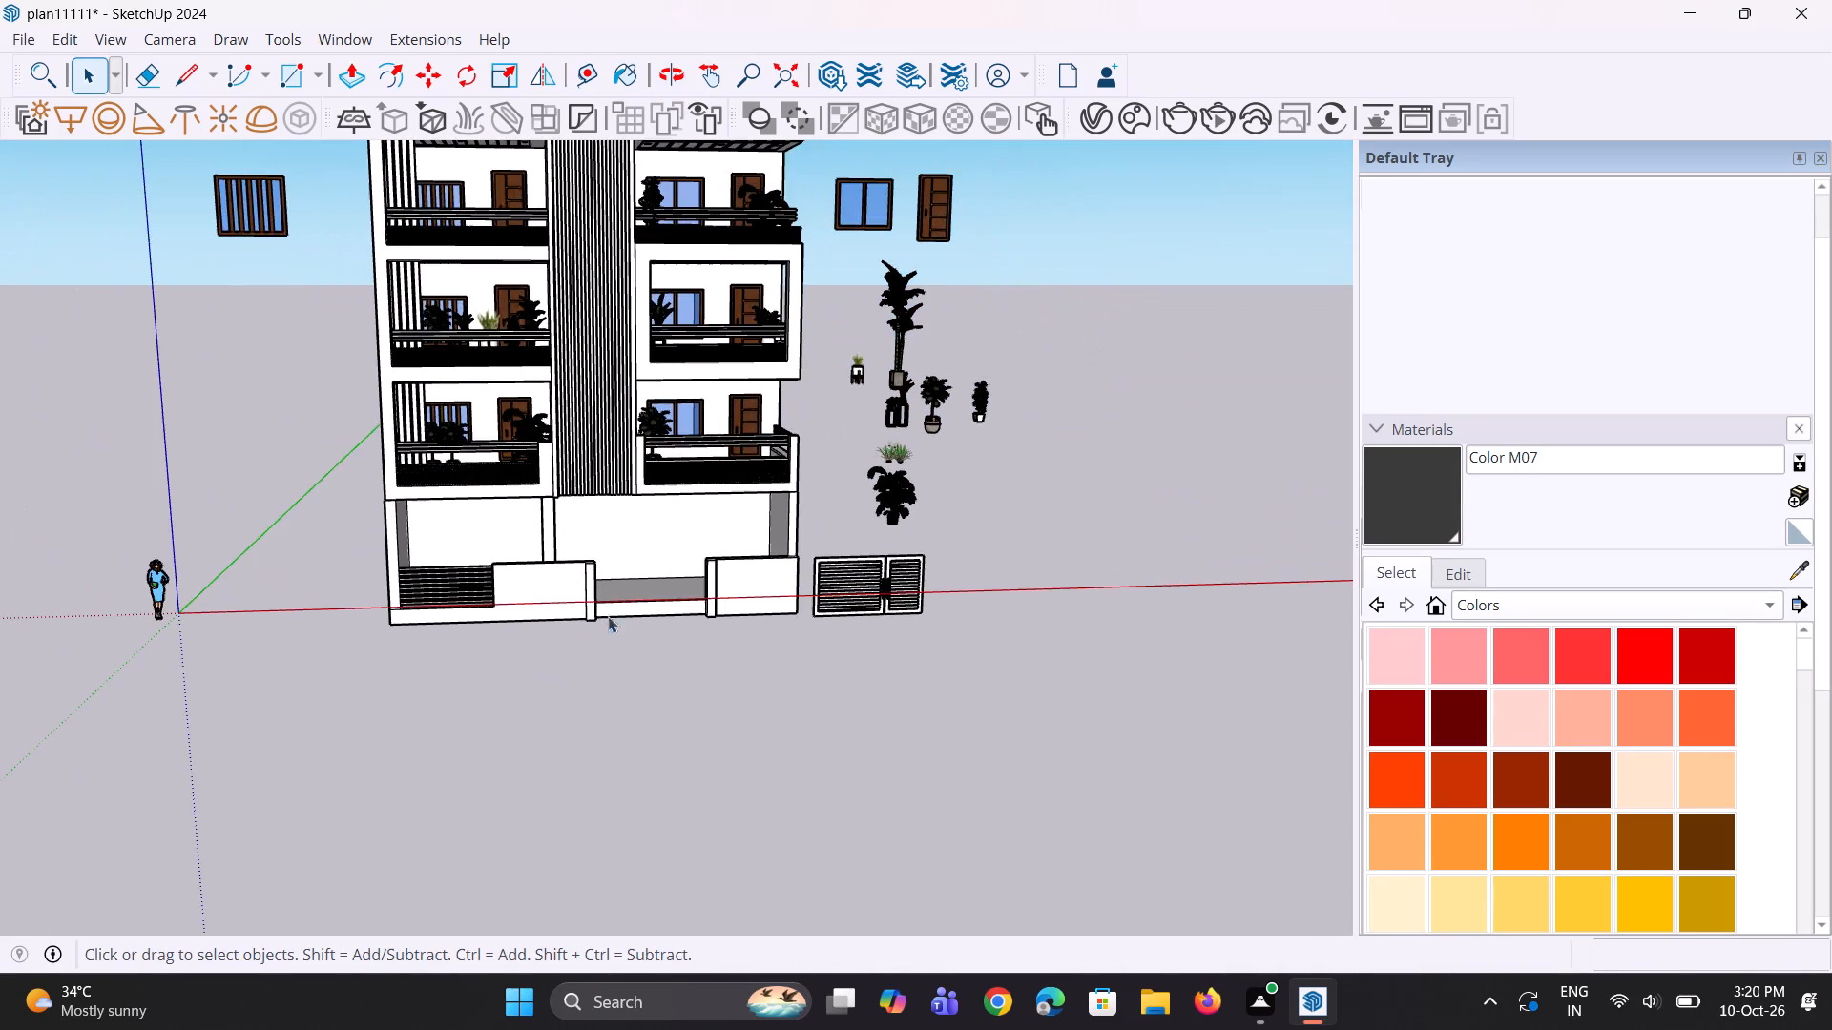
scroll(697, 347, "up", 2)
middle_click_drag(696, 341, 682, 271)
scroll(688, 329, "up", 4)
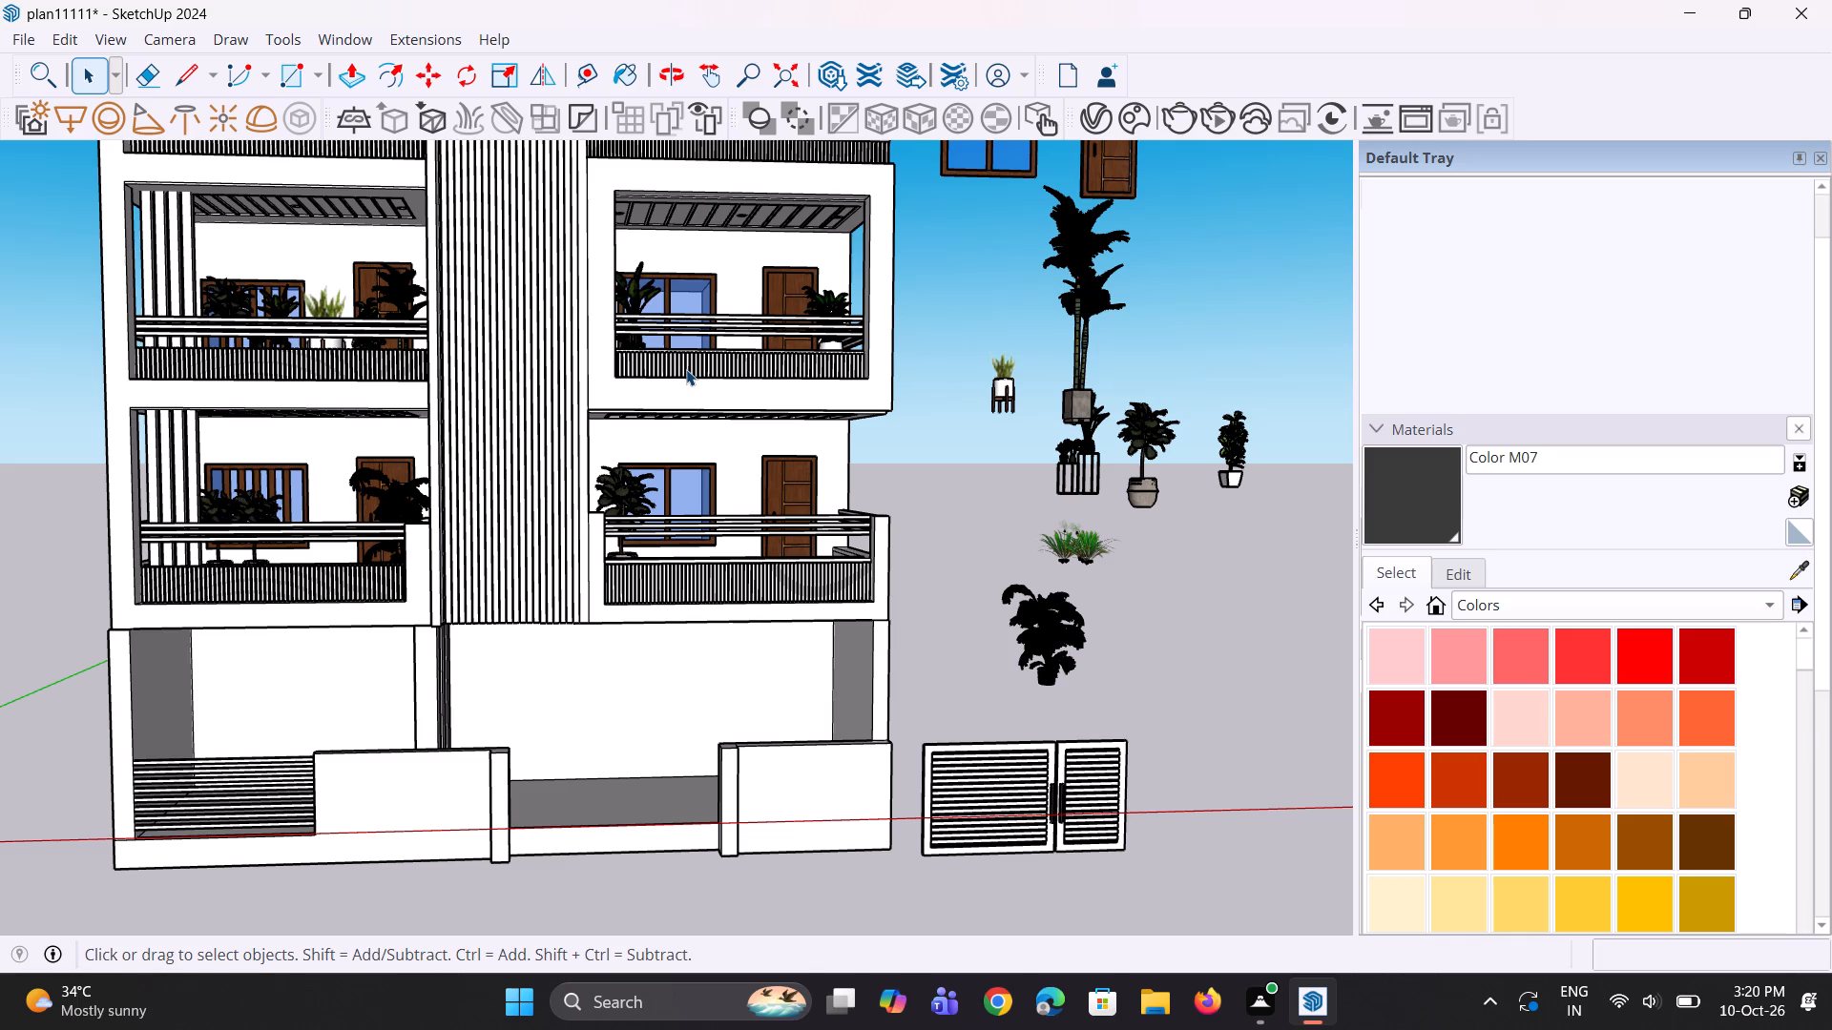
scroll(699, 481, "down", 3)
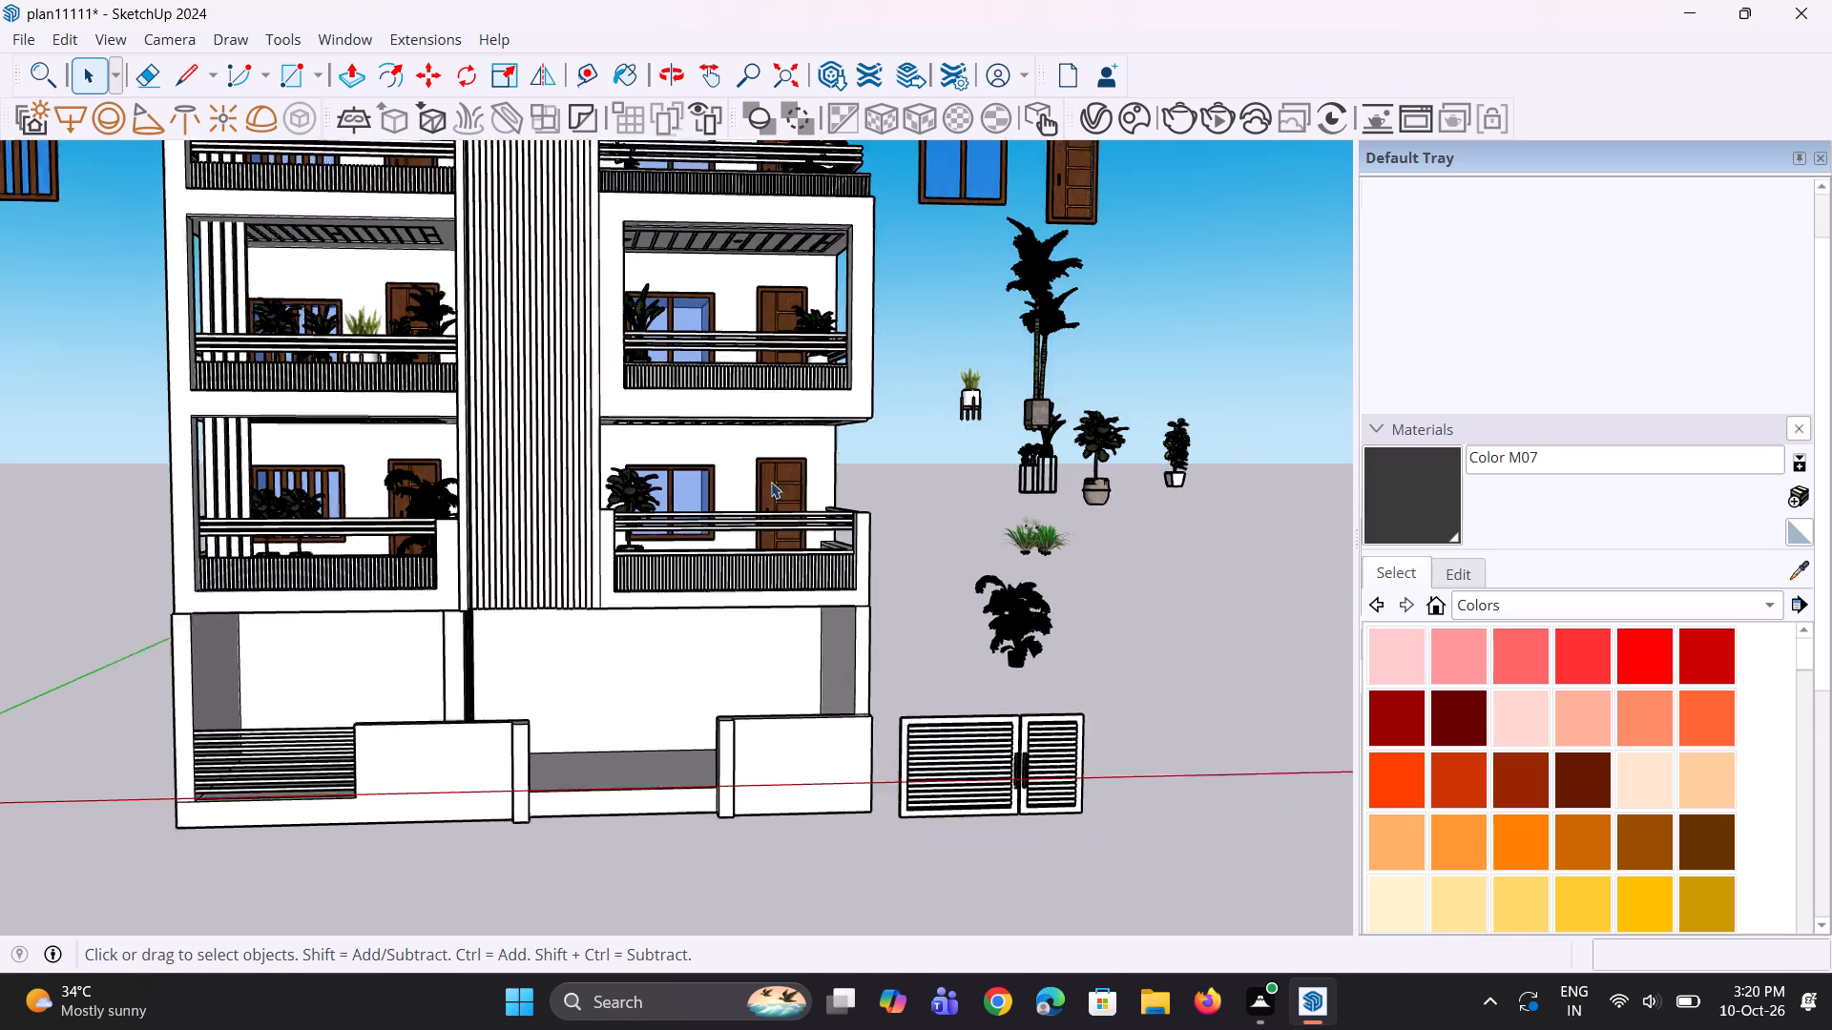
scroll(771, 482, "down", 1)
middle_click_drag(759, 501, 690, 675)
scroll(963, 492, "up", 6)
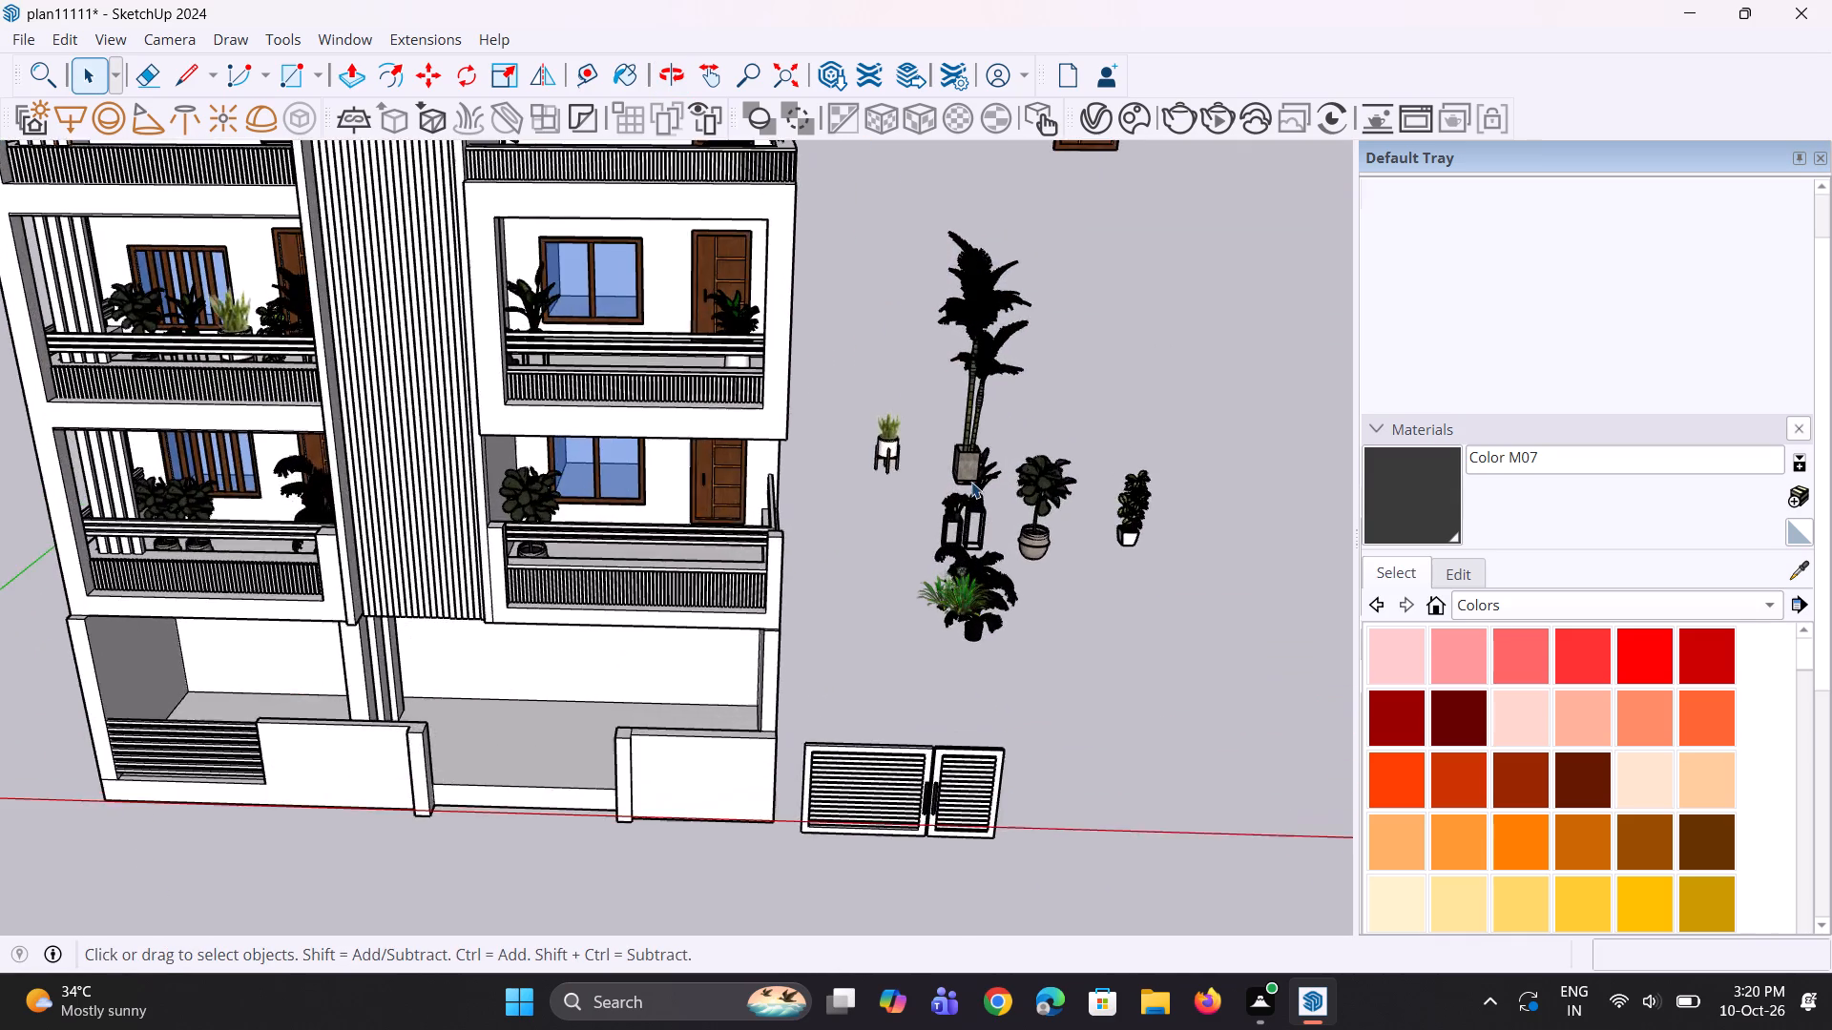
scroll(971, 482, "up", 2)
middle_click_drag(948, 503, 1022, 489)
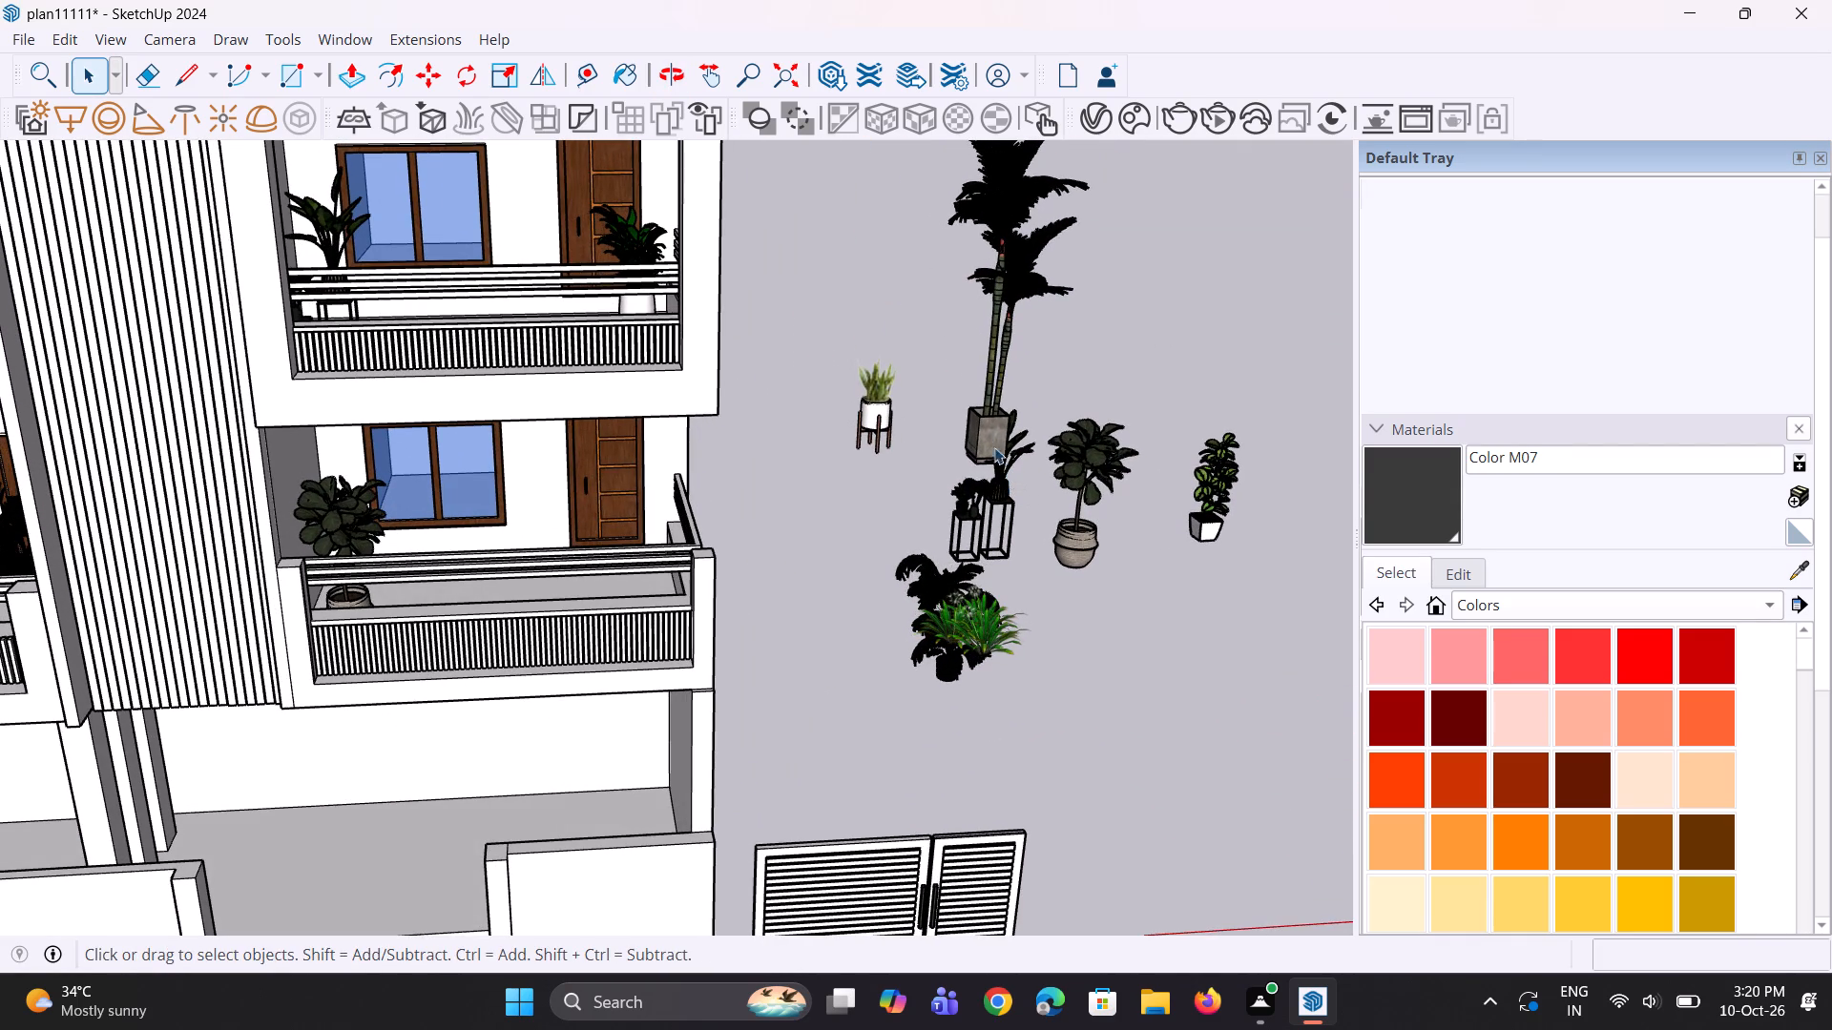
Copy the tall double-trunk palm from the plant group beside the building onto the nearest lowest balcony, near its door.
left_click_drag(982, 426, 981, 435)
left_click(1009, 296)
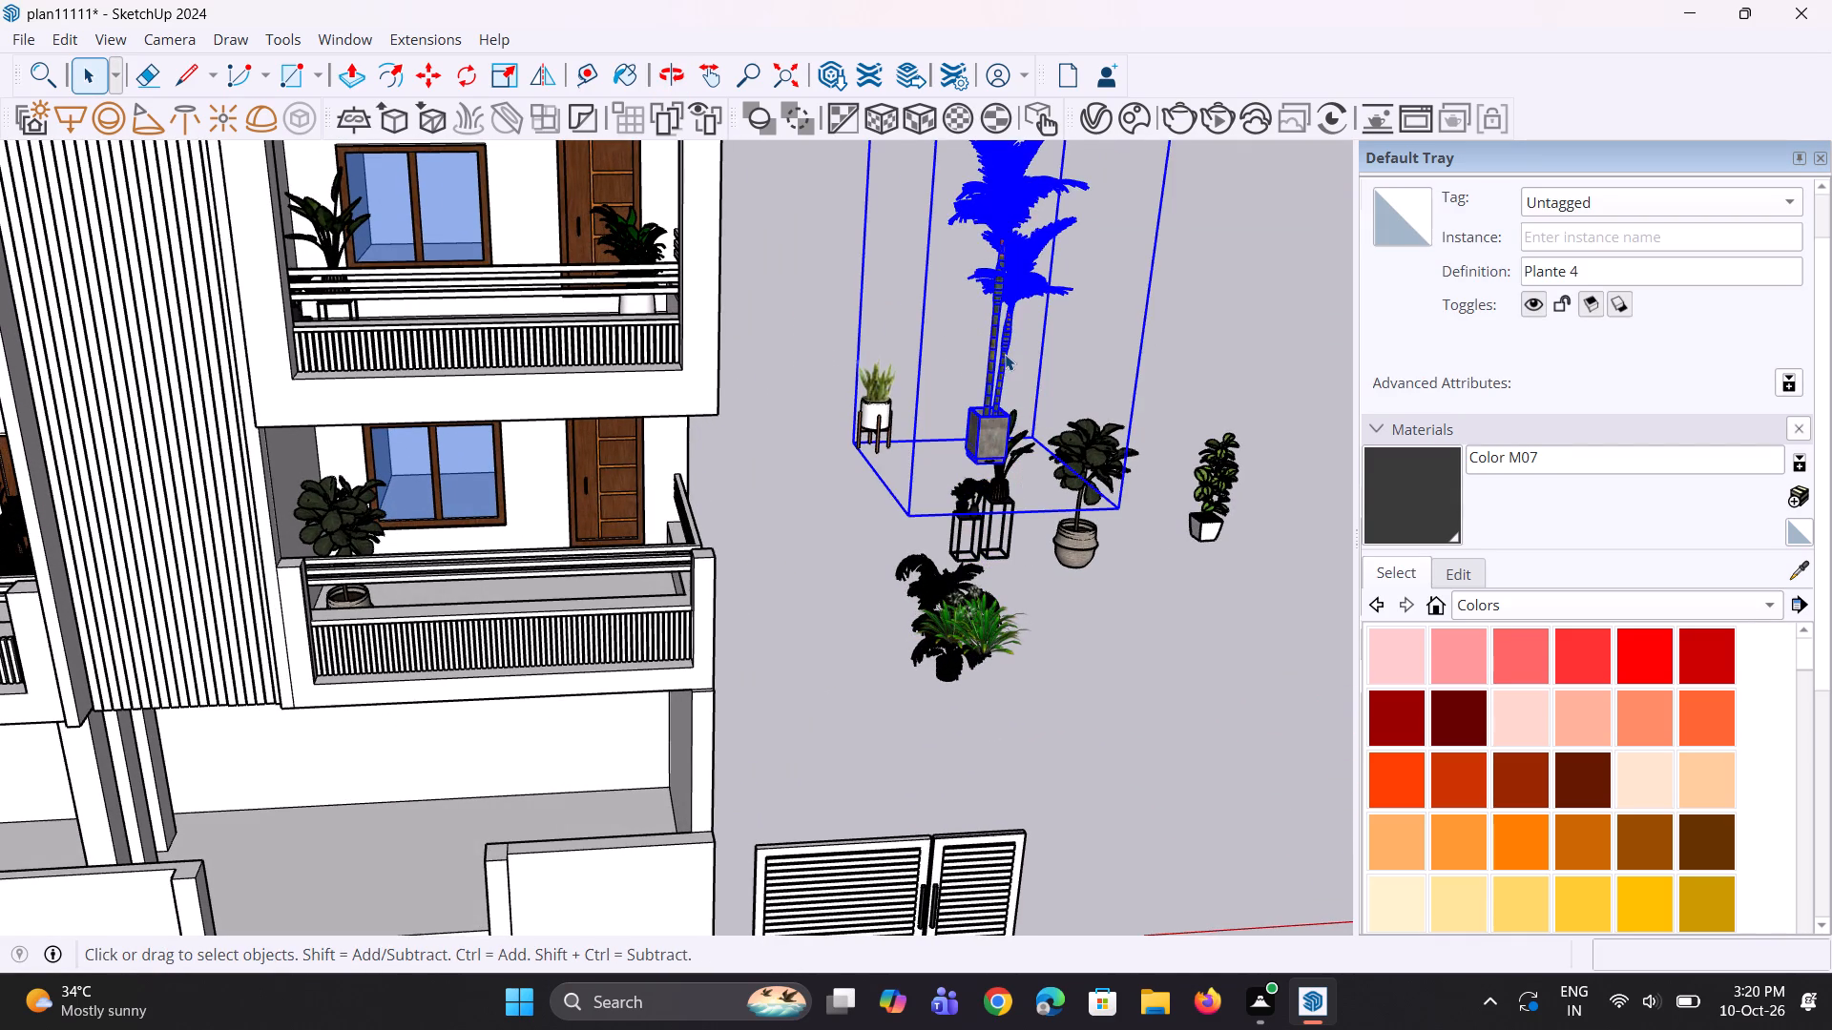
scroll(1005, 354, "up", 1)
key("m")
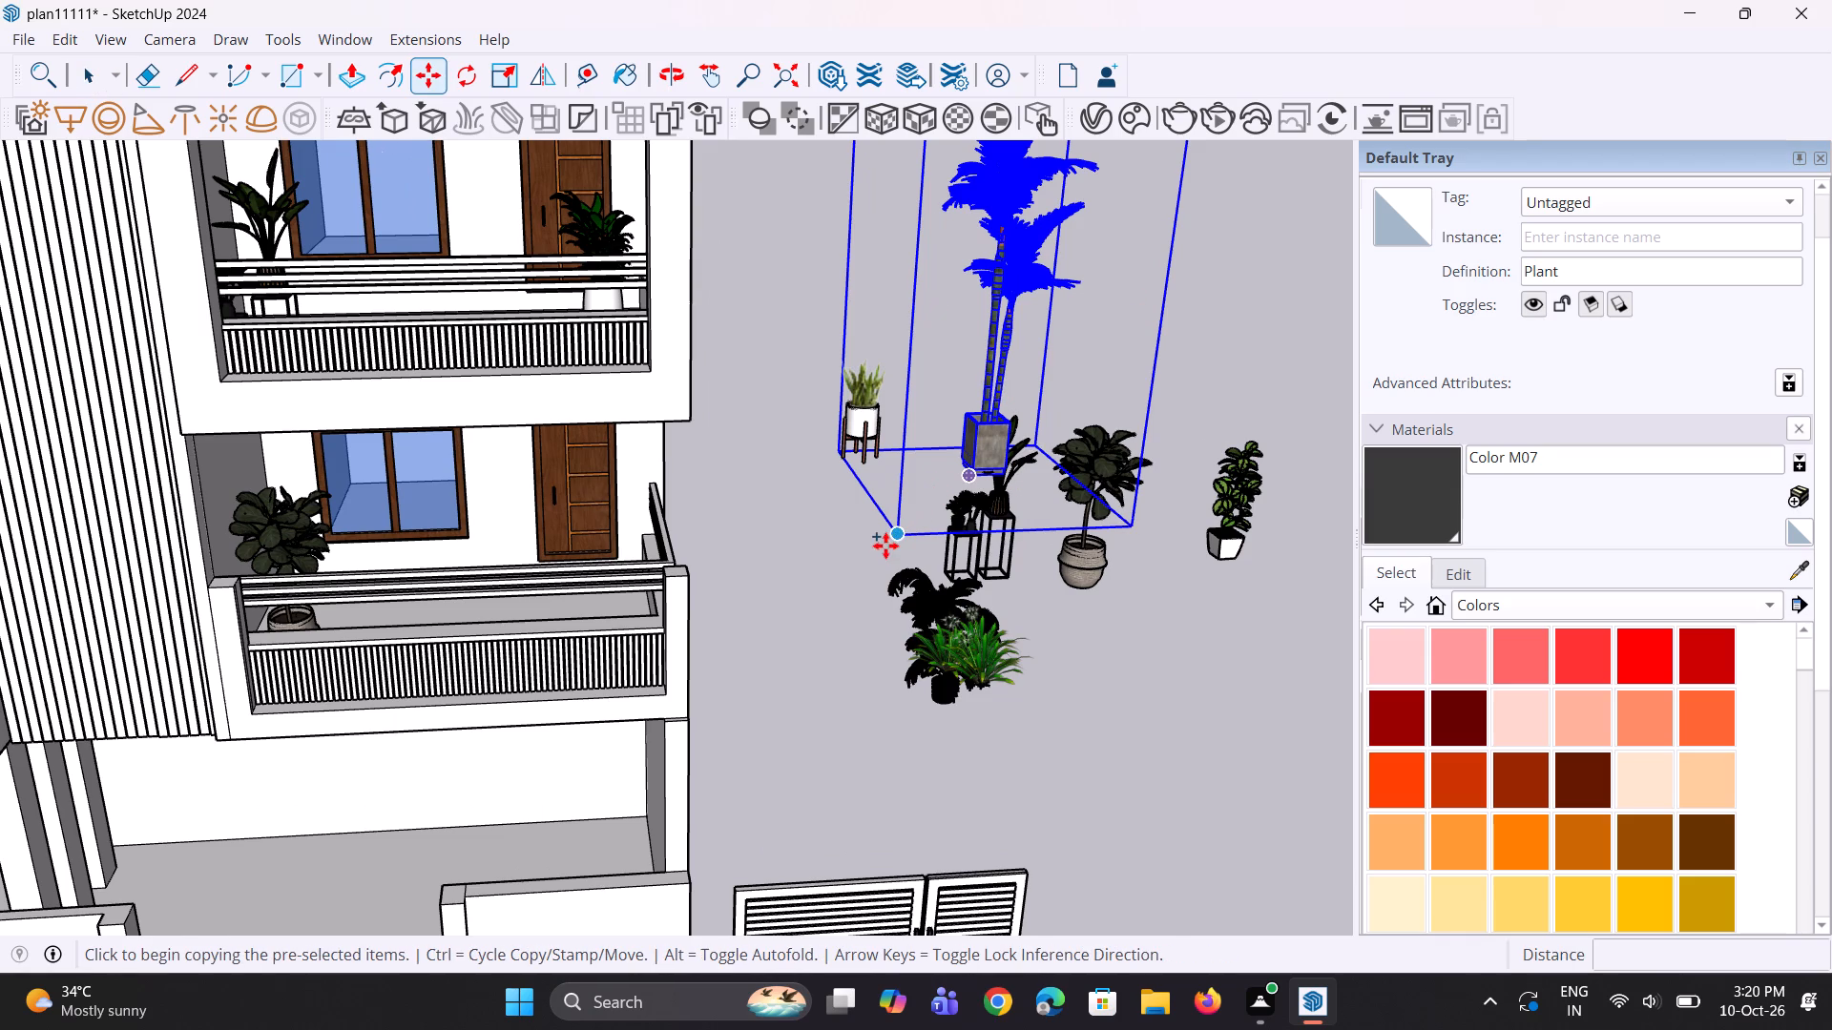
left_click(896, 536)
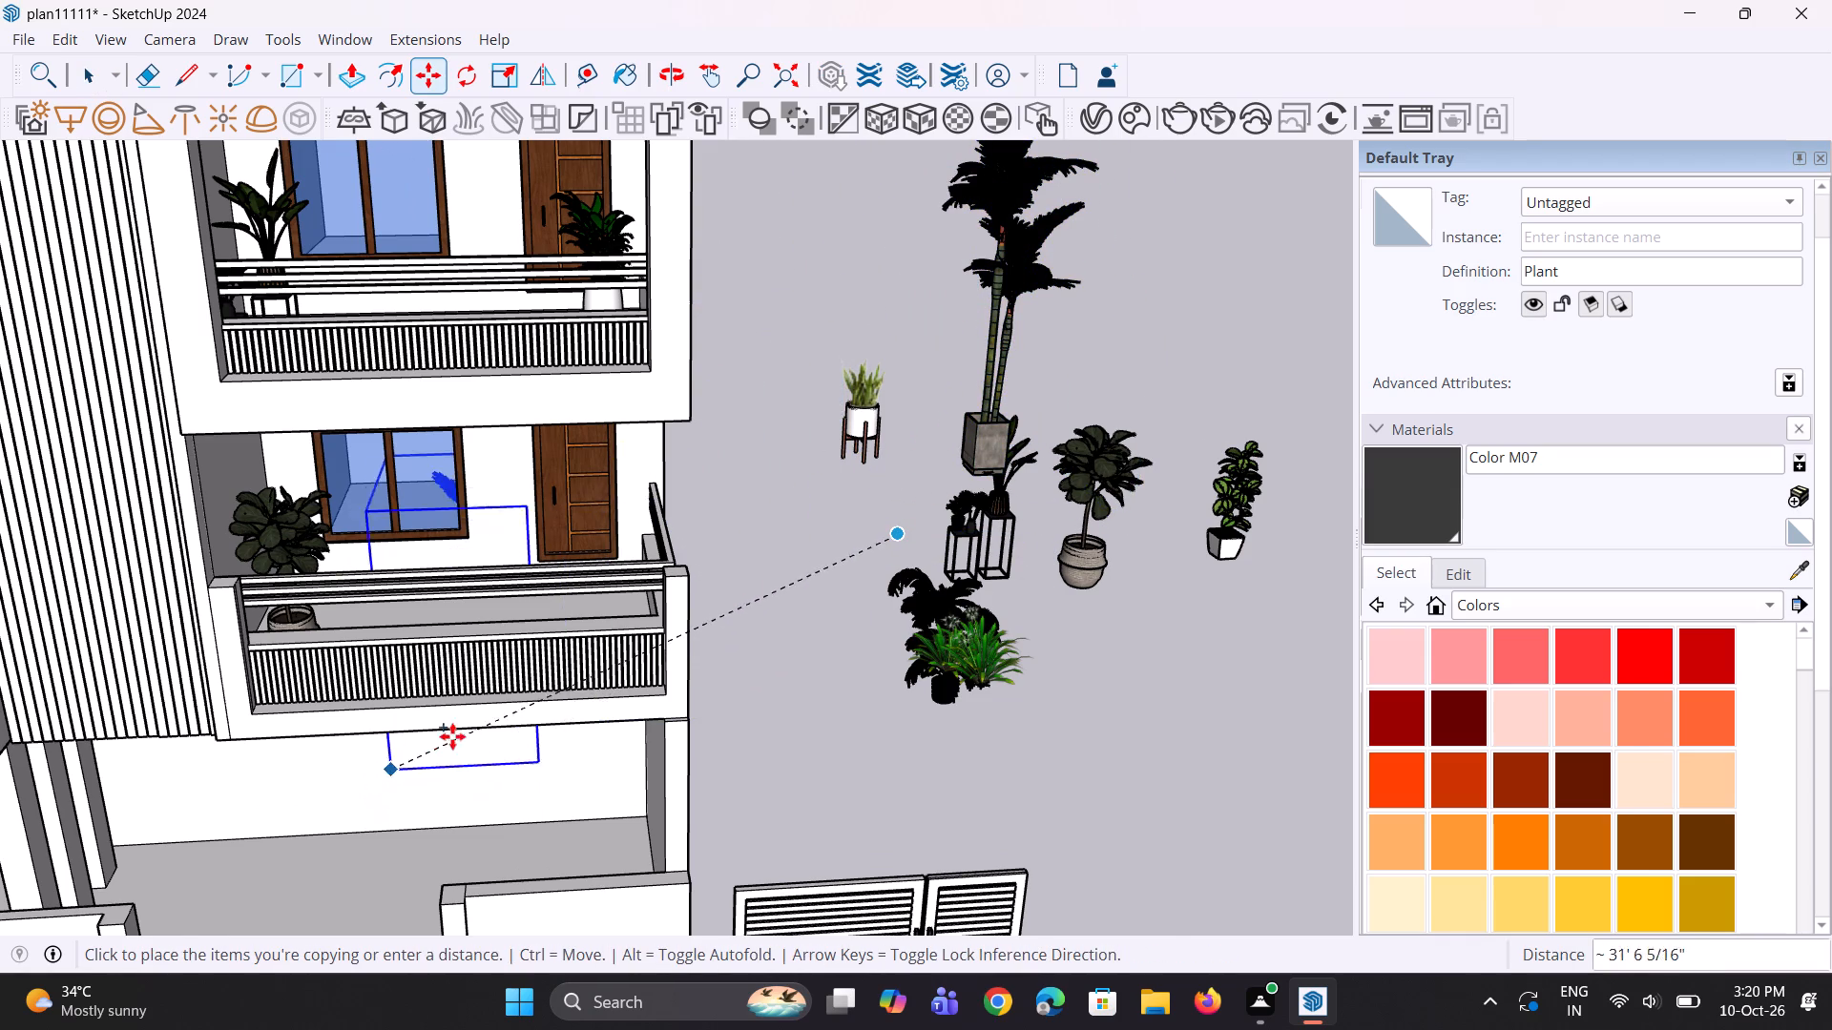
left_click(509, 690)
Raise the palm copy about 1' 2" so its pot stands at the lowest balcony's floor level.
middle_click_drag(761, 715, 582, 719)
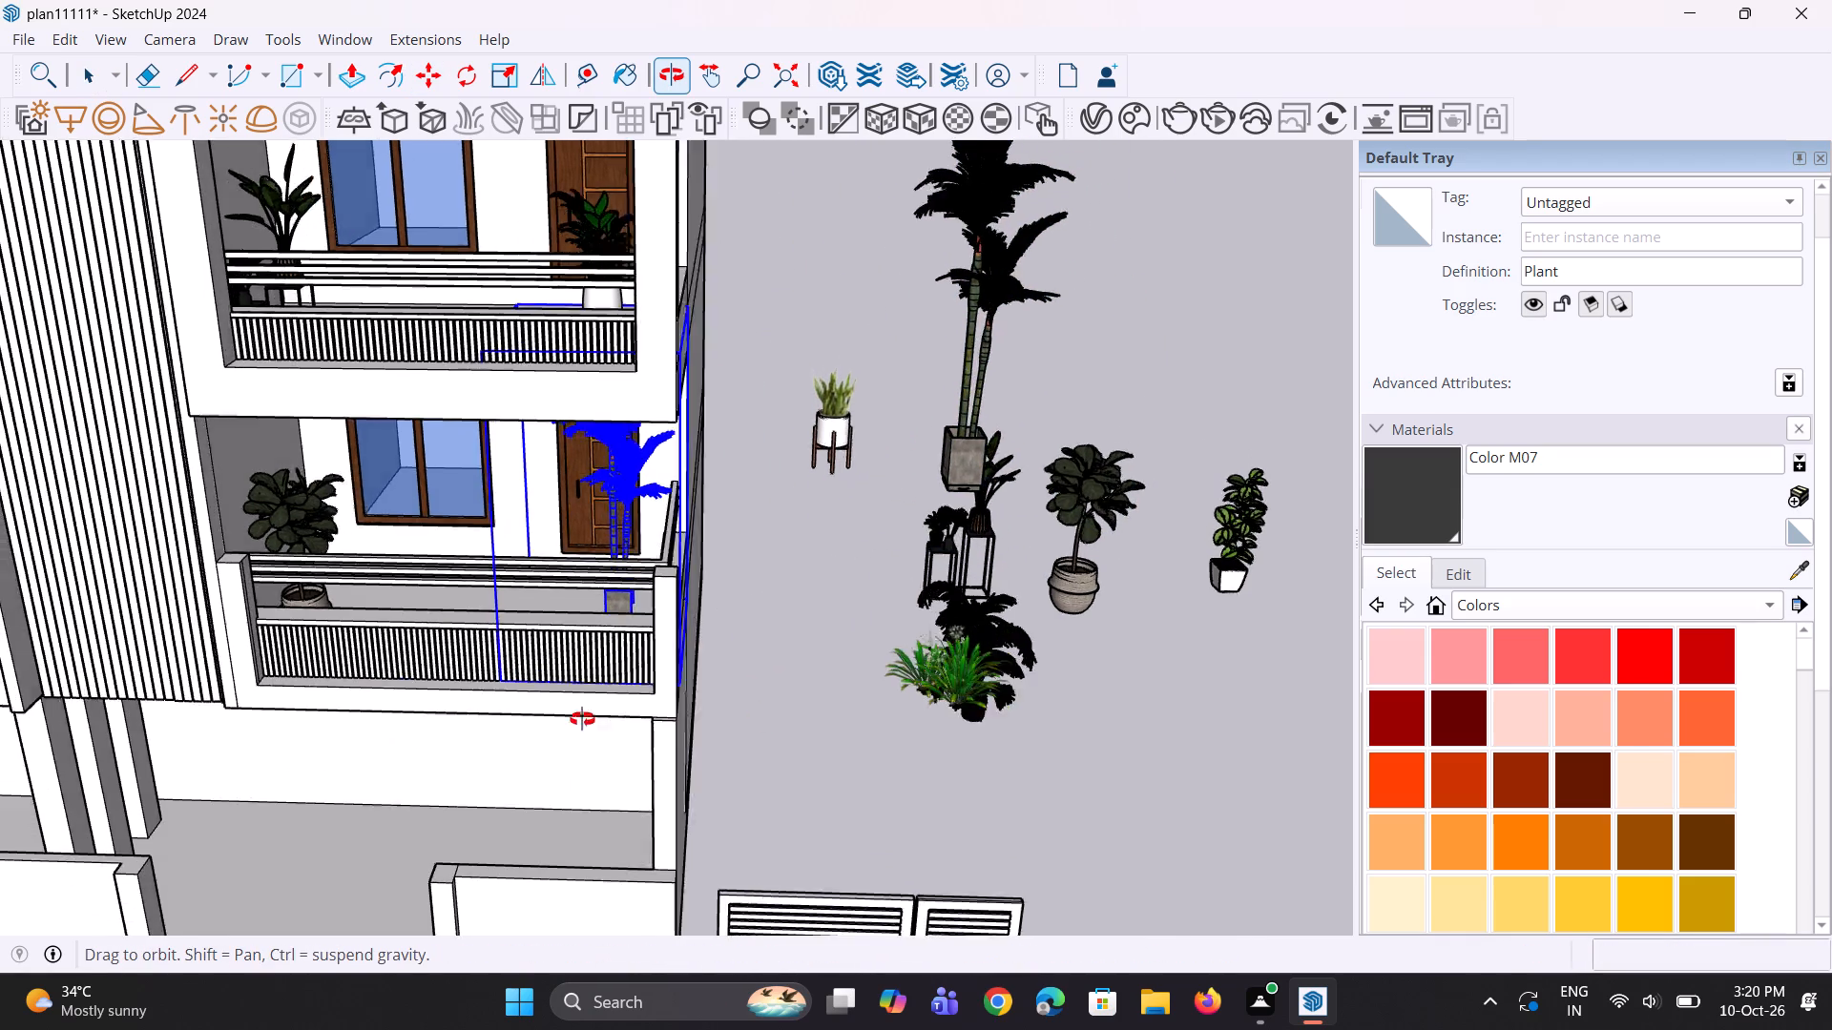
middle_click_drag(582, 719, 64, 722)
scroll(635, 594, "up", 9)
middle_click_drag(695, 645, 704, 712)
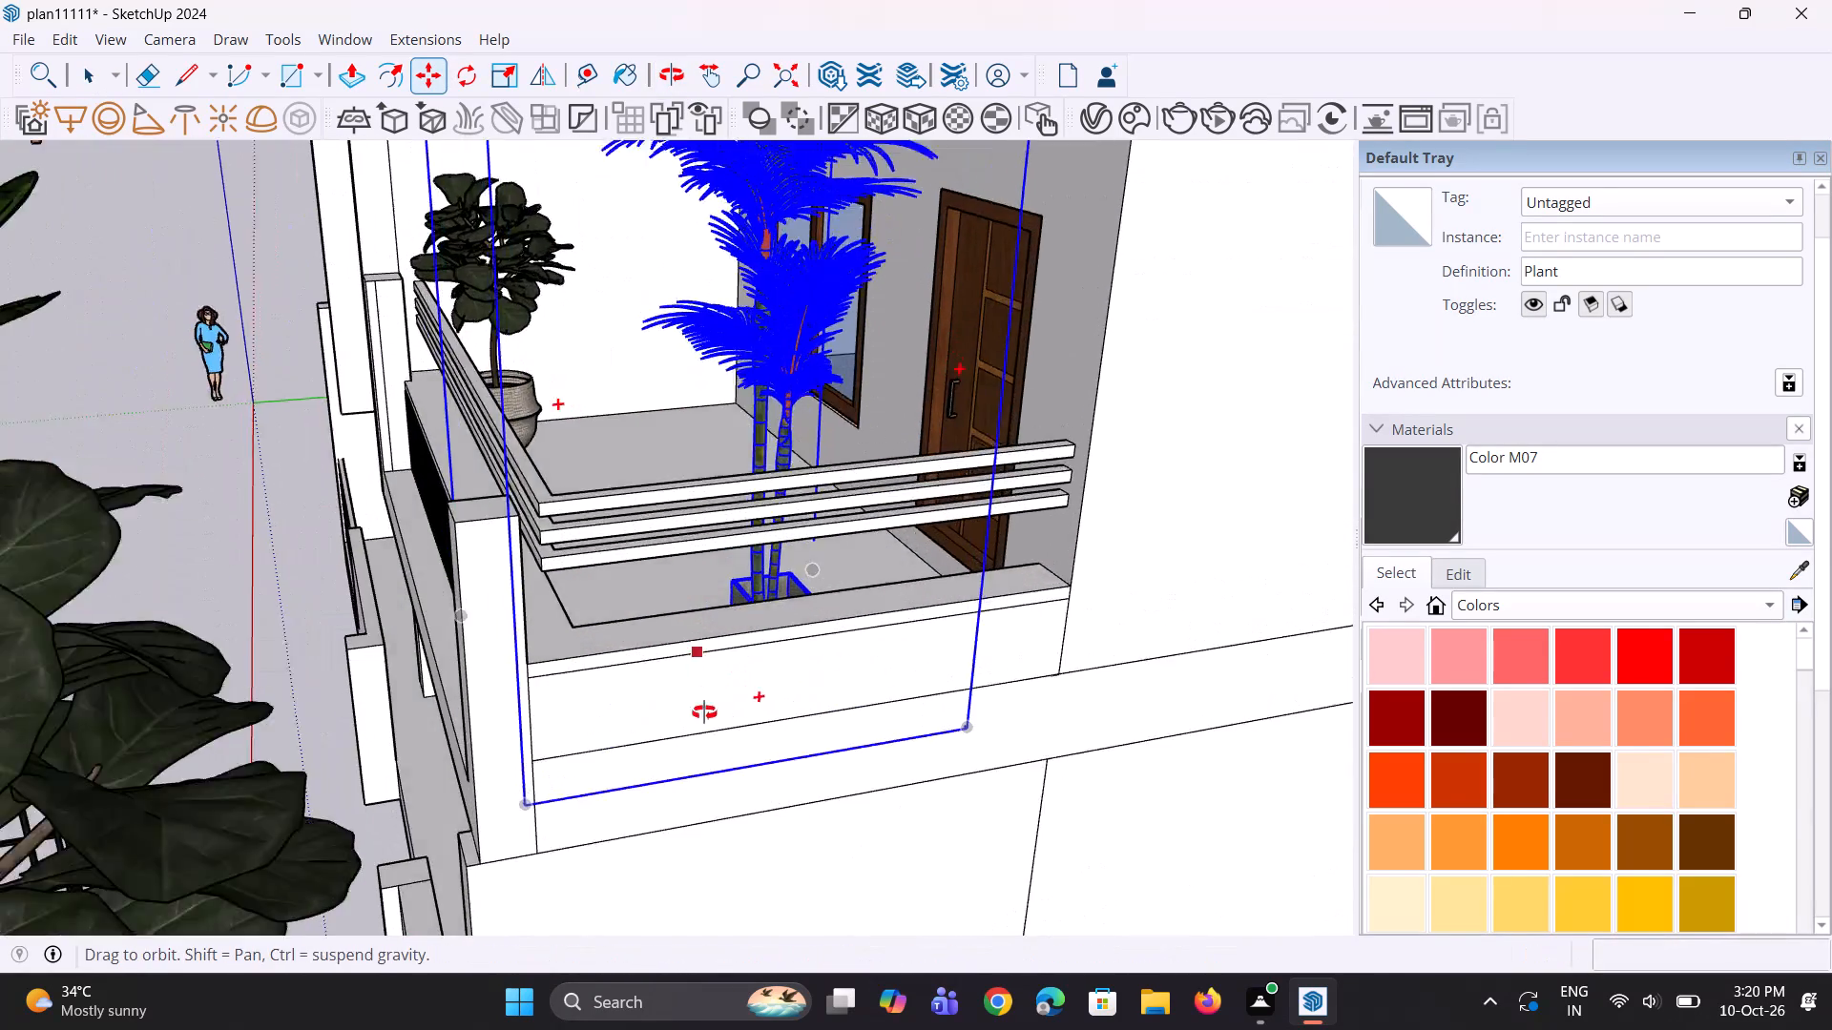
middle_click_drag(704, 712, 713, 769)
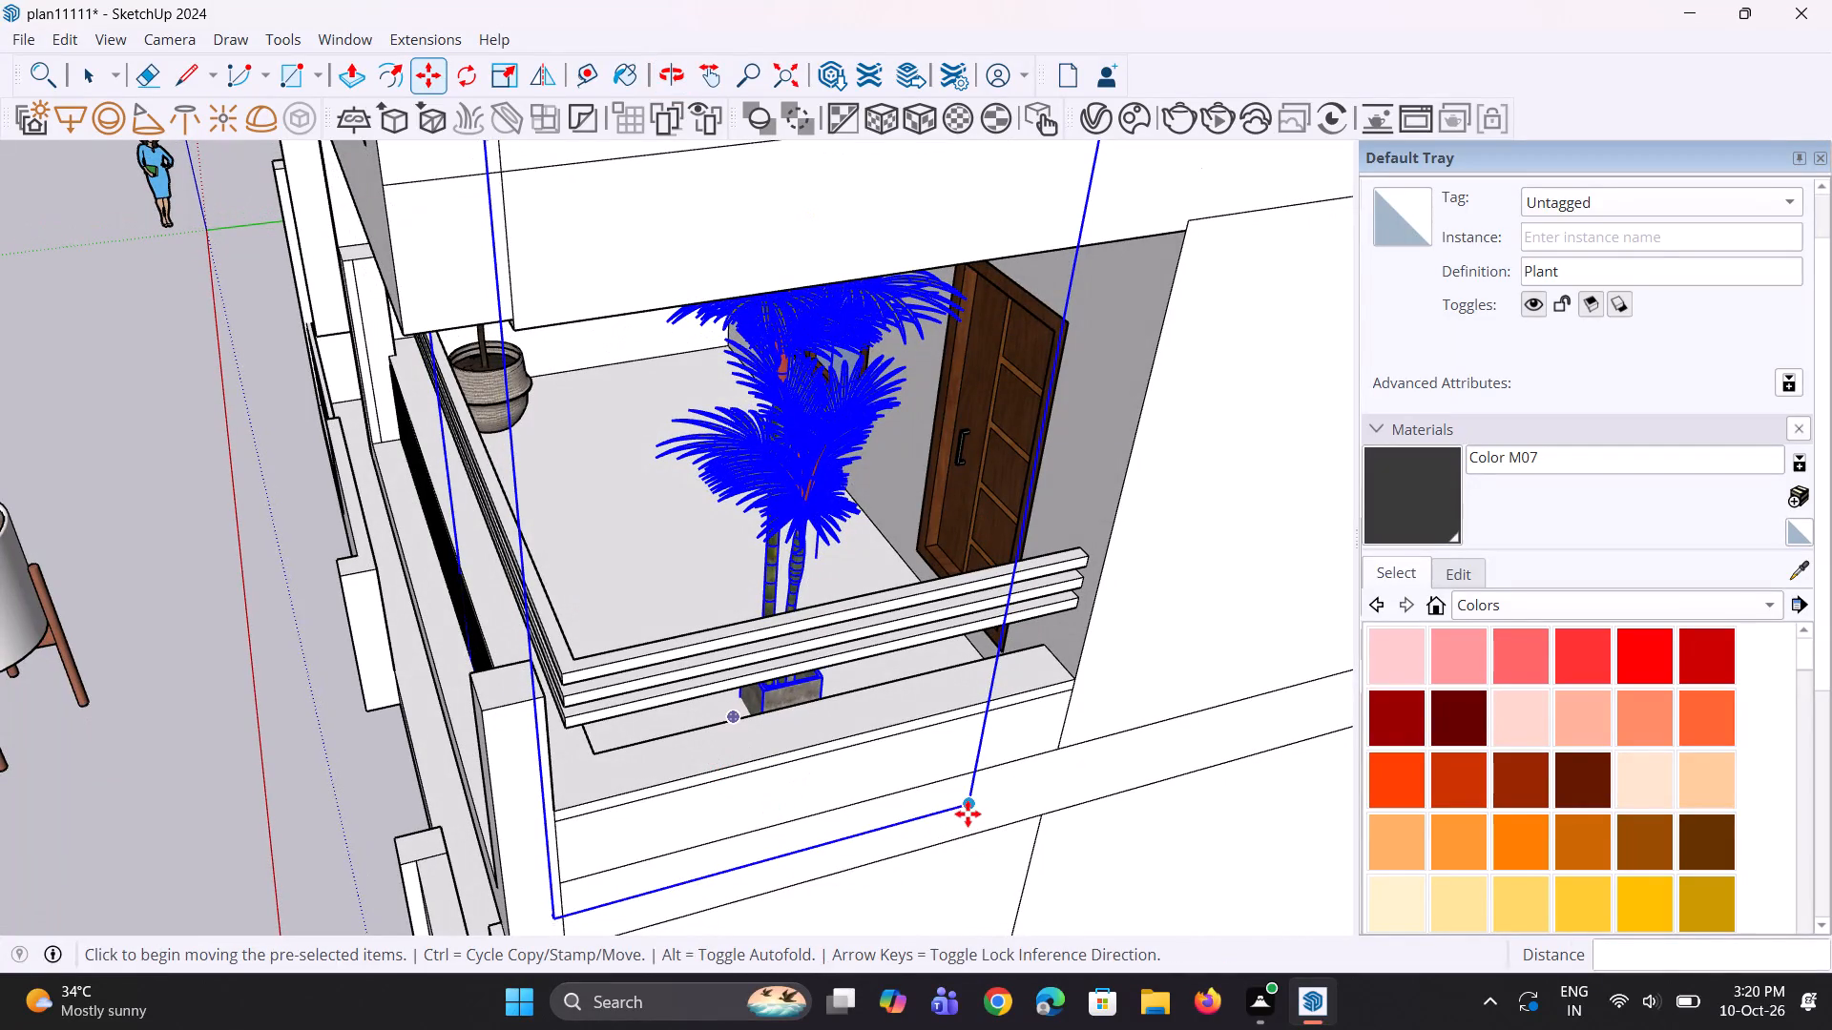
left_click(968, 813)
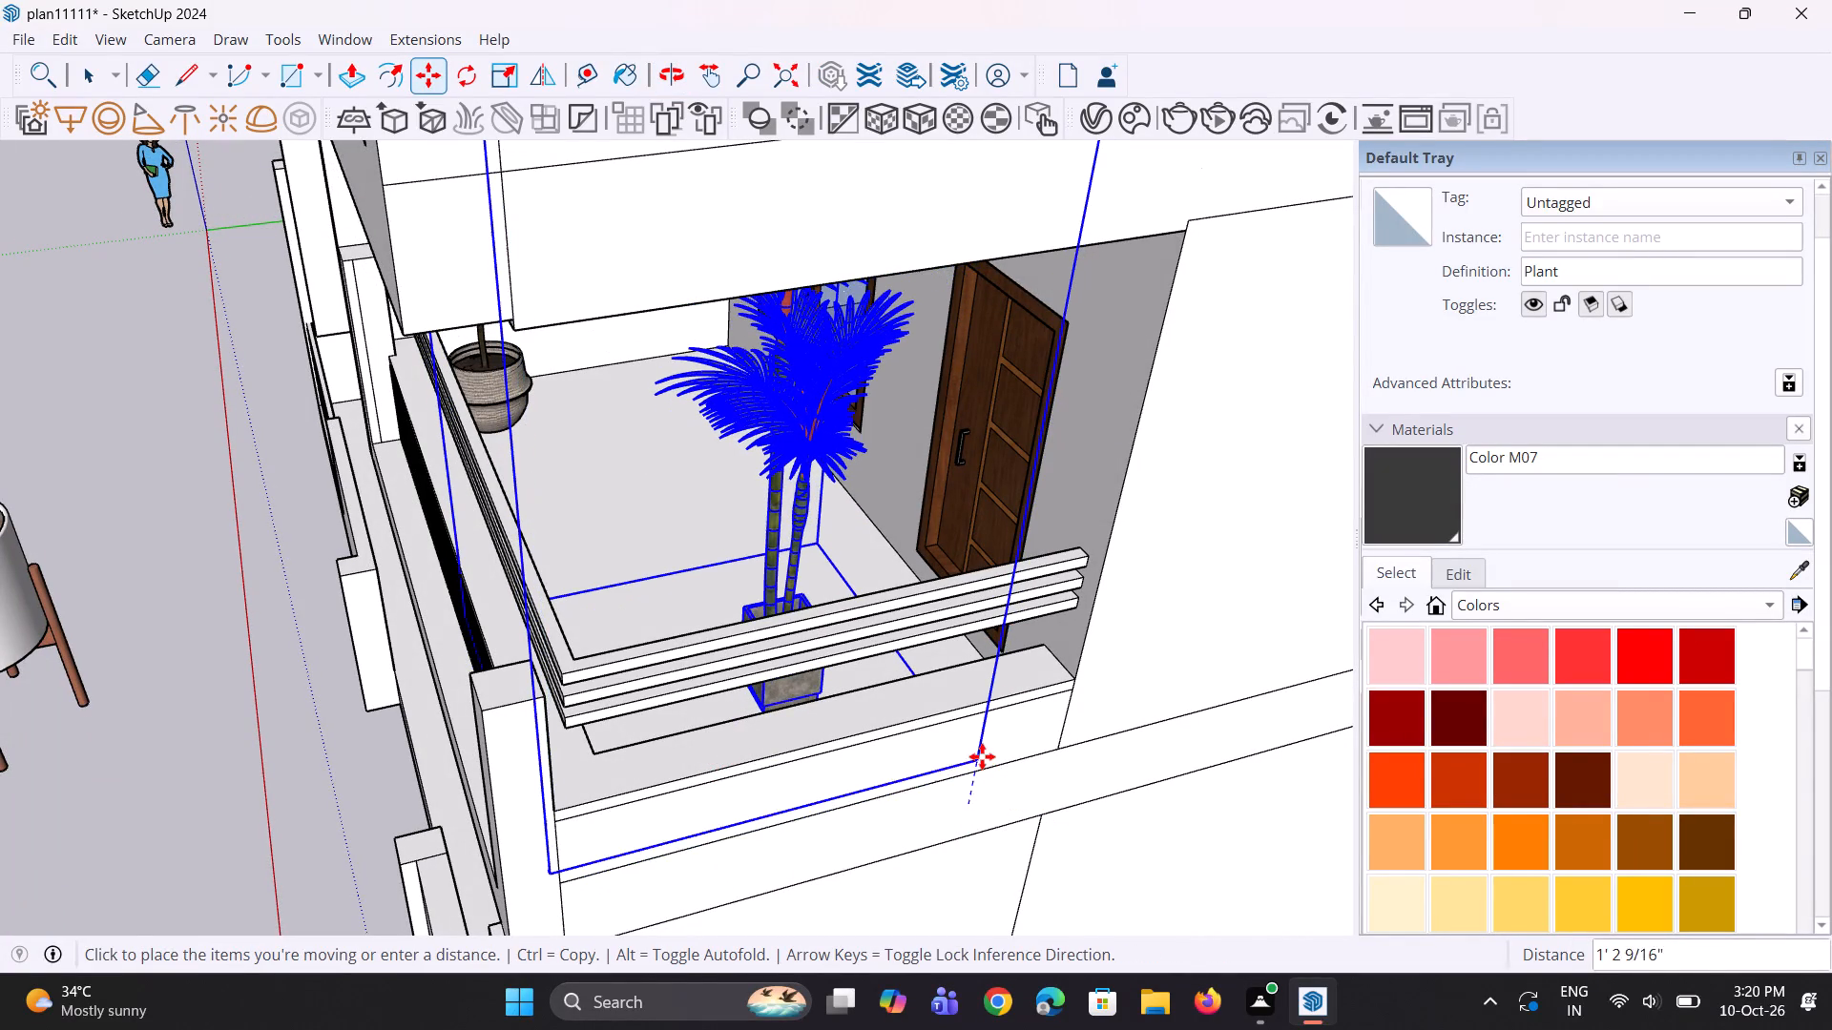
left_click(978, 759)
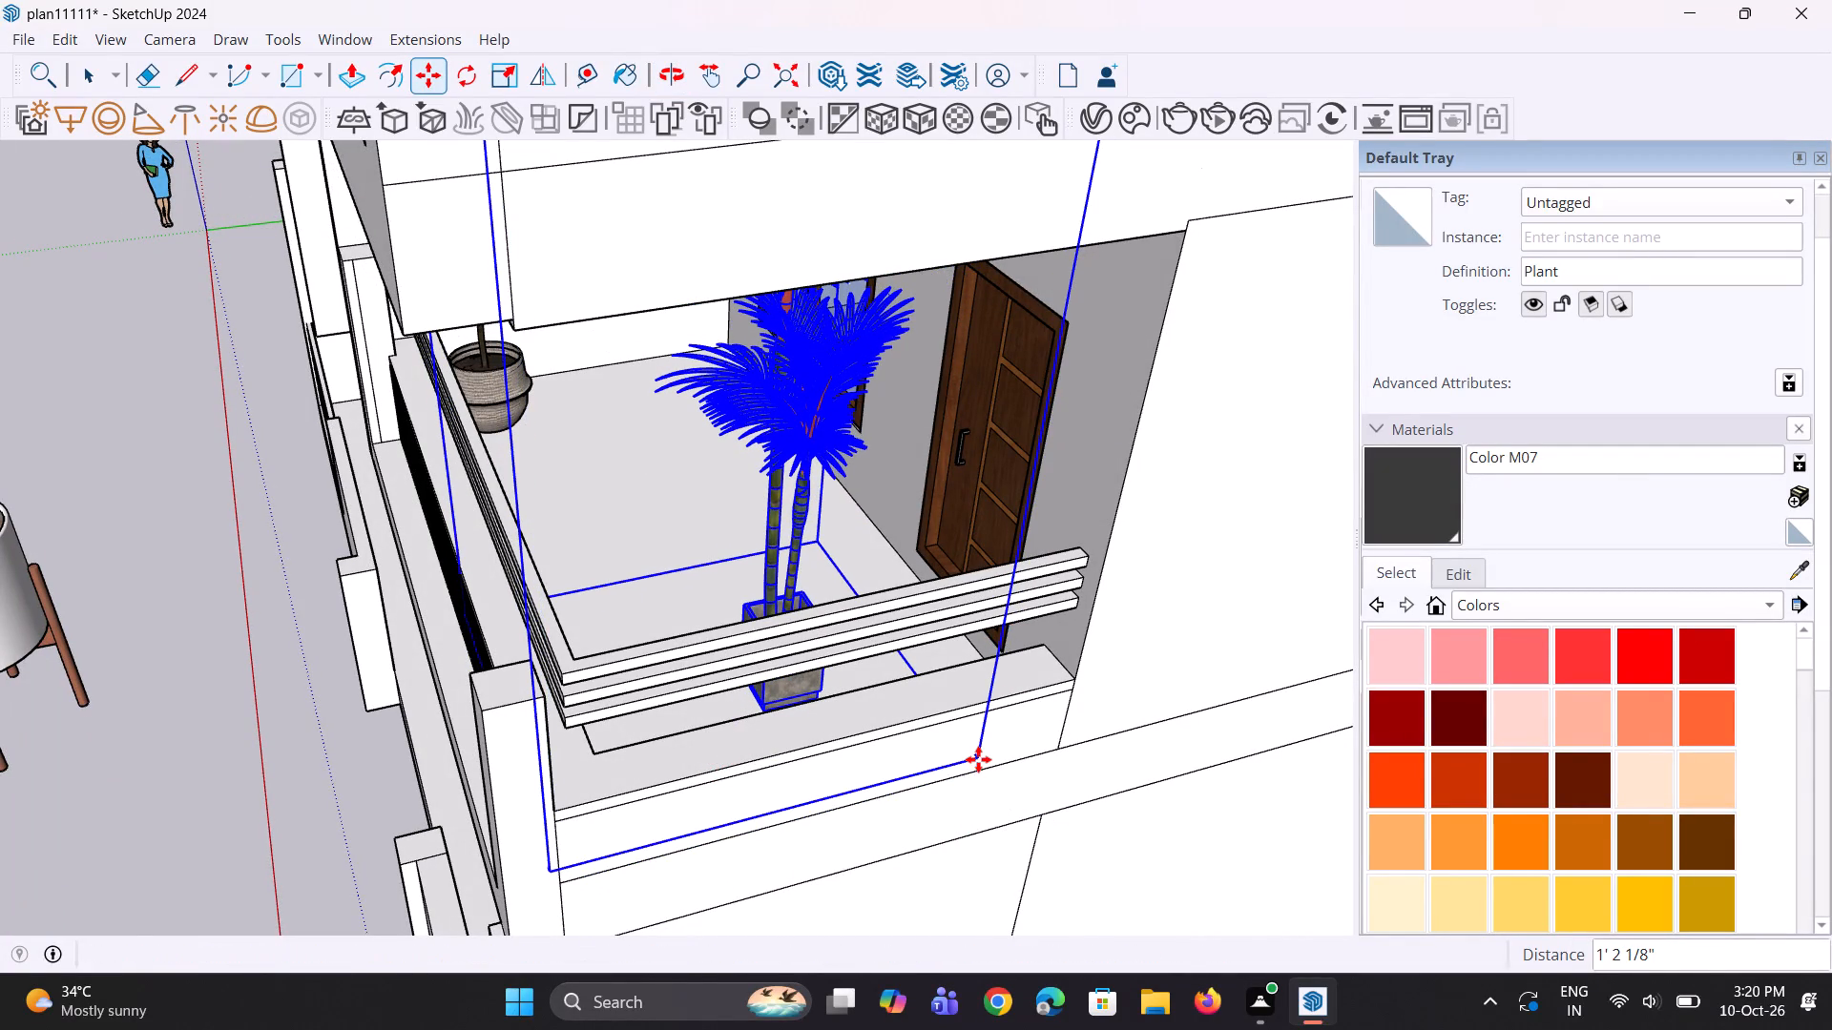
Move the palm copy about 3' 8" across the balcony toward its front railing.
left_click(978, 759)
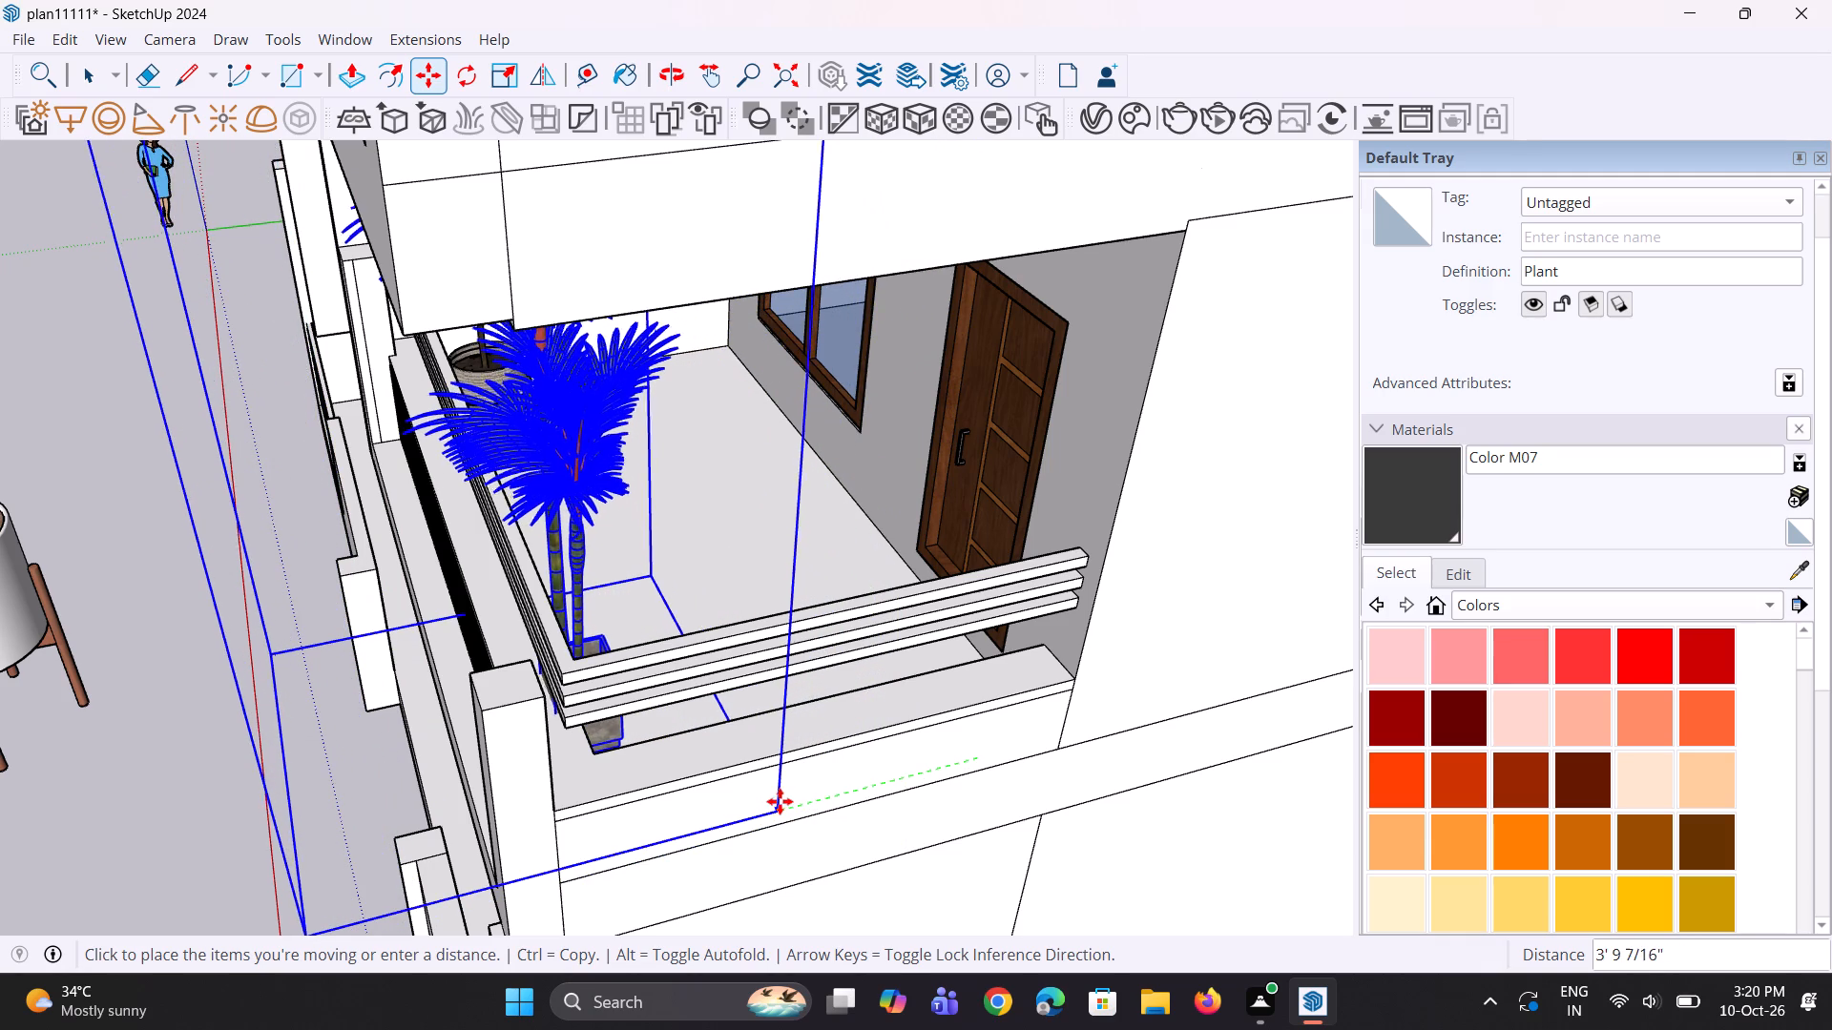
left_click(781, 800)
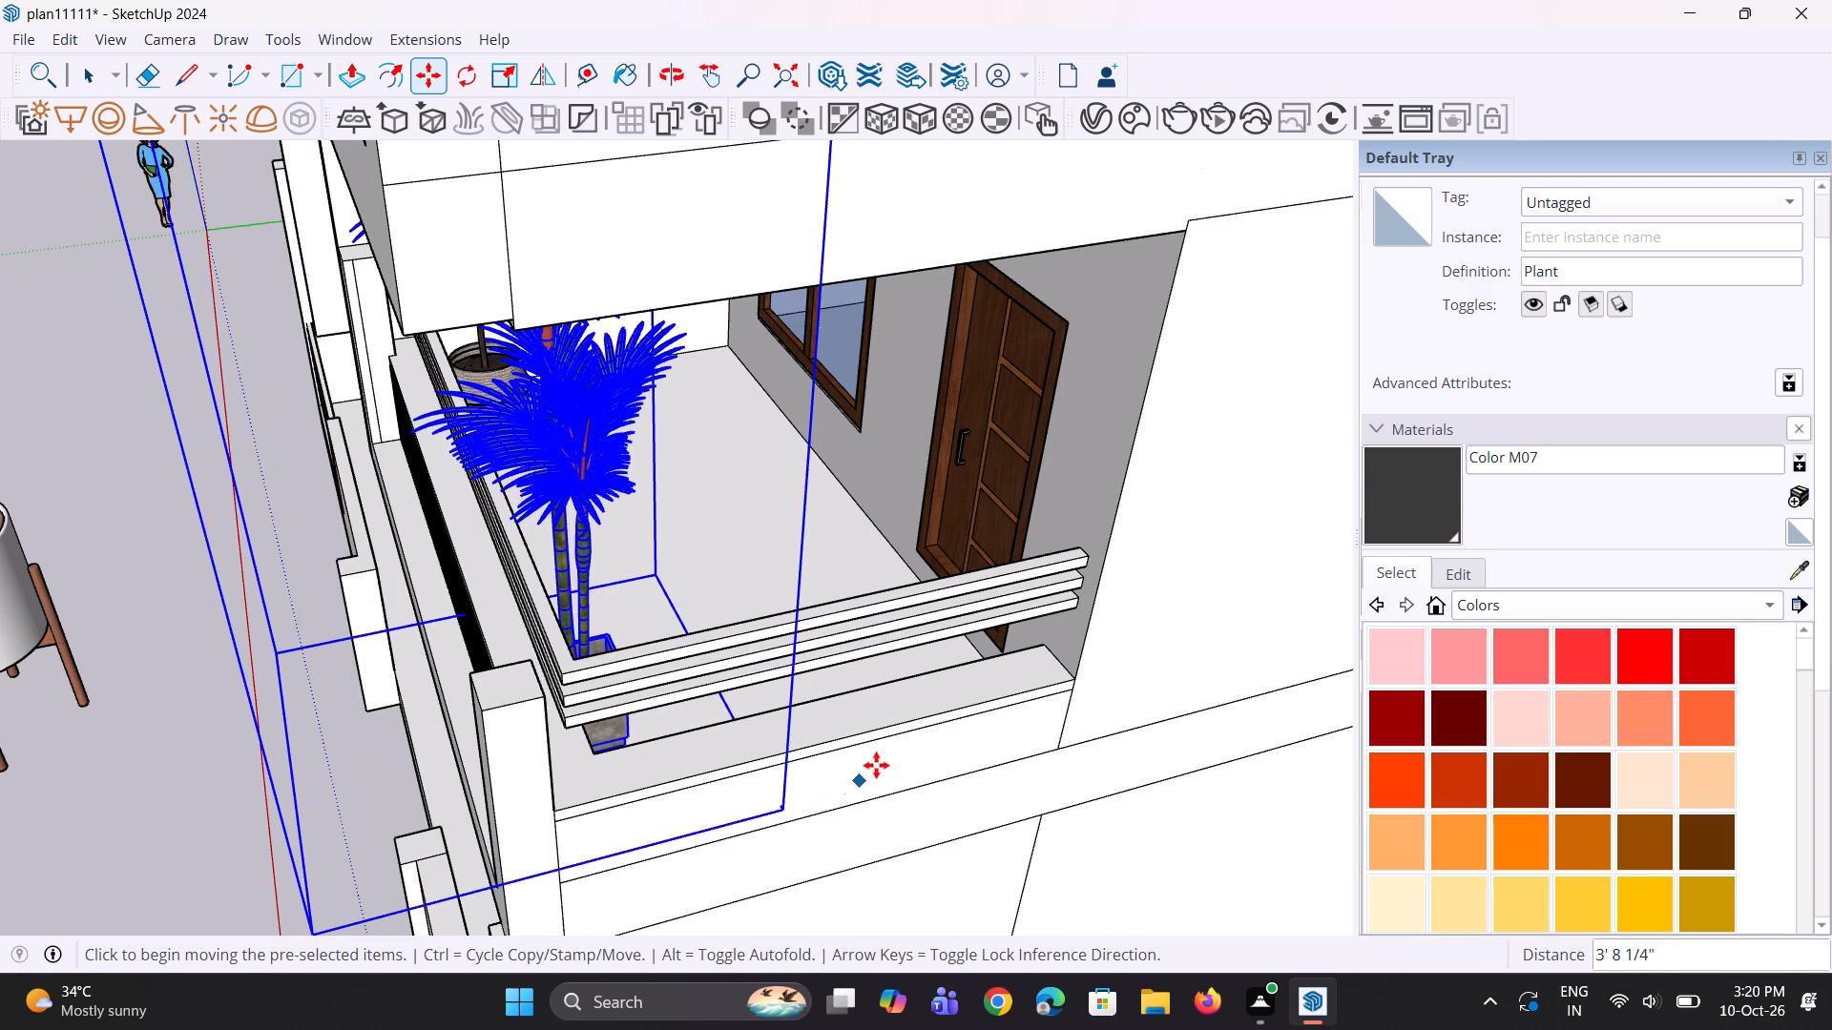
Move the palm copy about 8" back from the front railing toward the door wall.
scroll(871, 747, "down", 3)
middle_click_drag(739, 797, 756, 798)
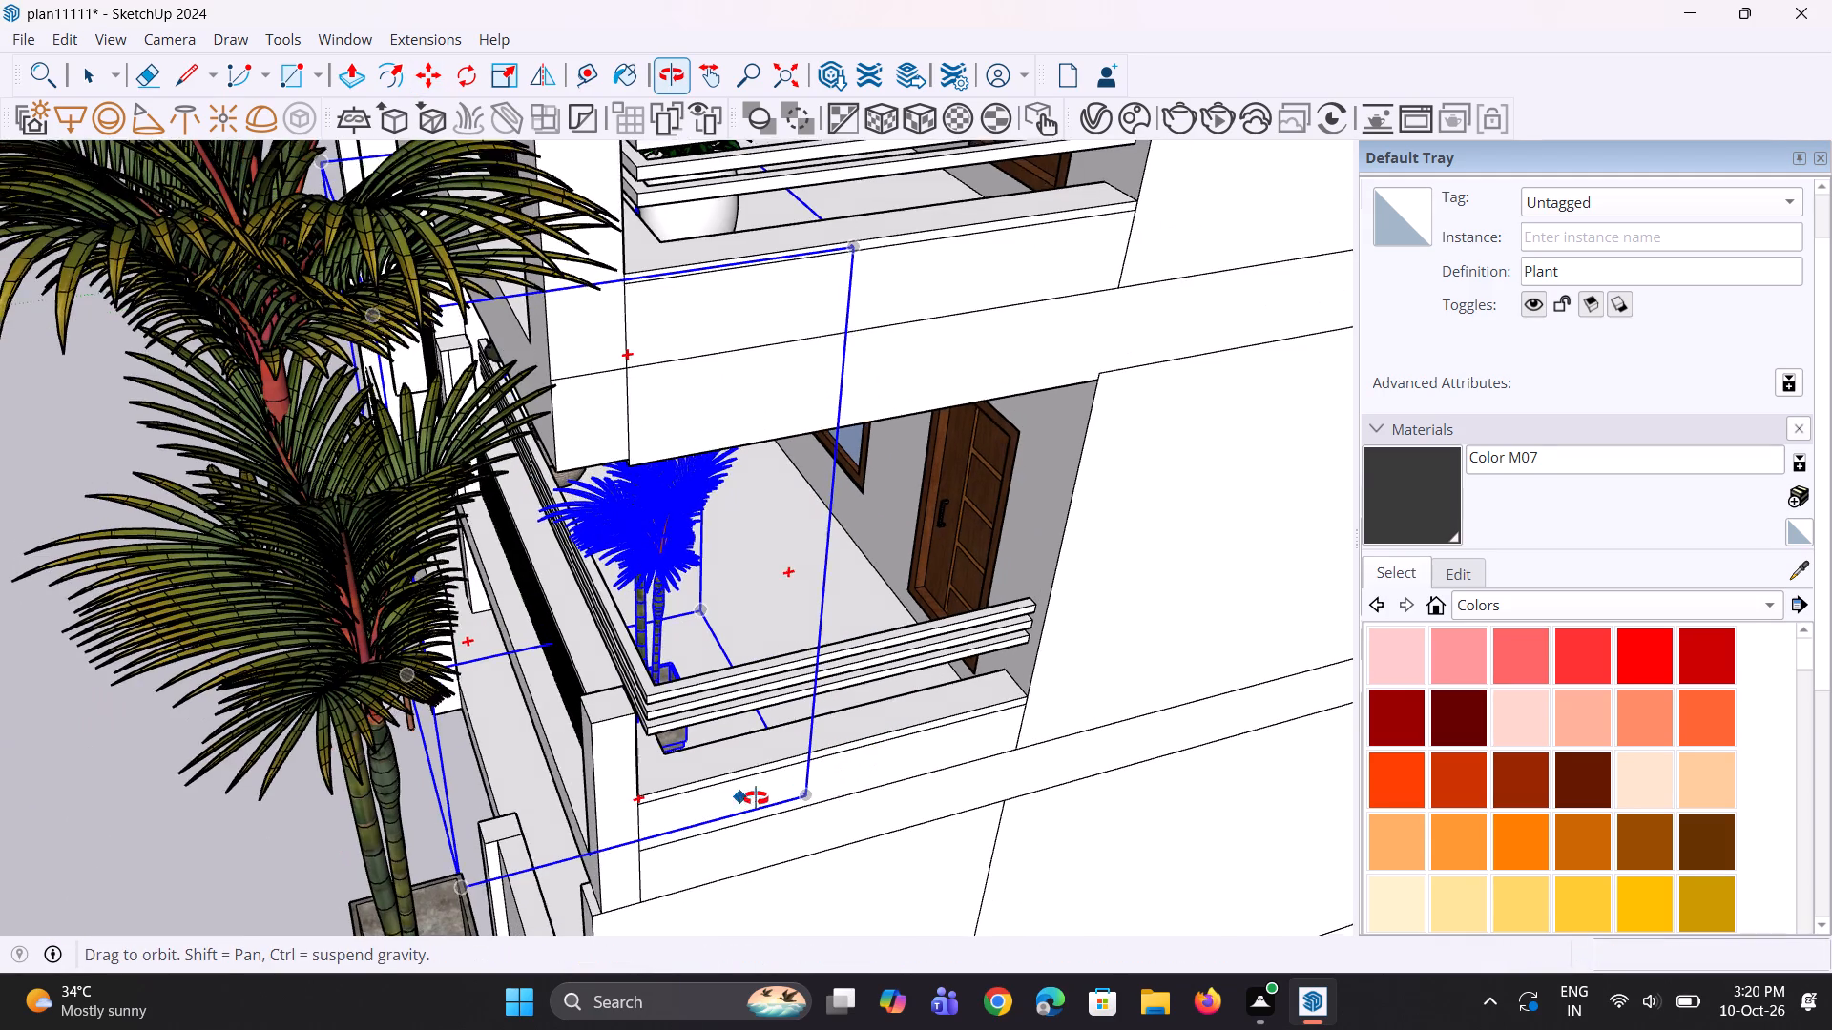
middle_click_drag(756, 798, 926, 797)
scroll(929, 795, "up", 6)
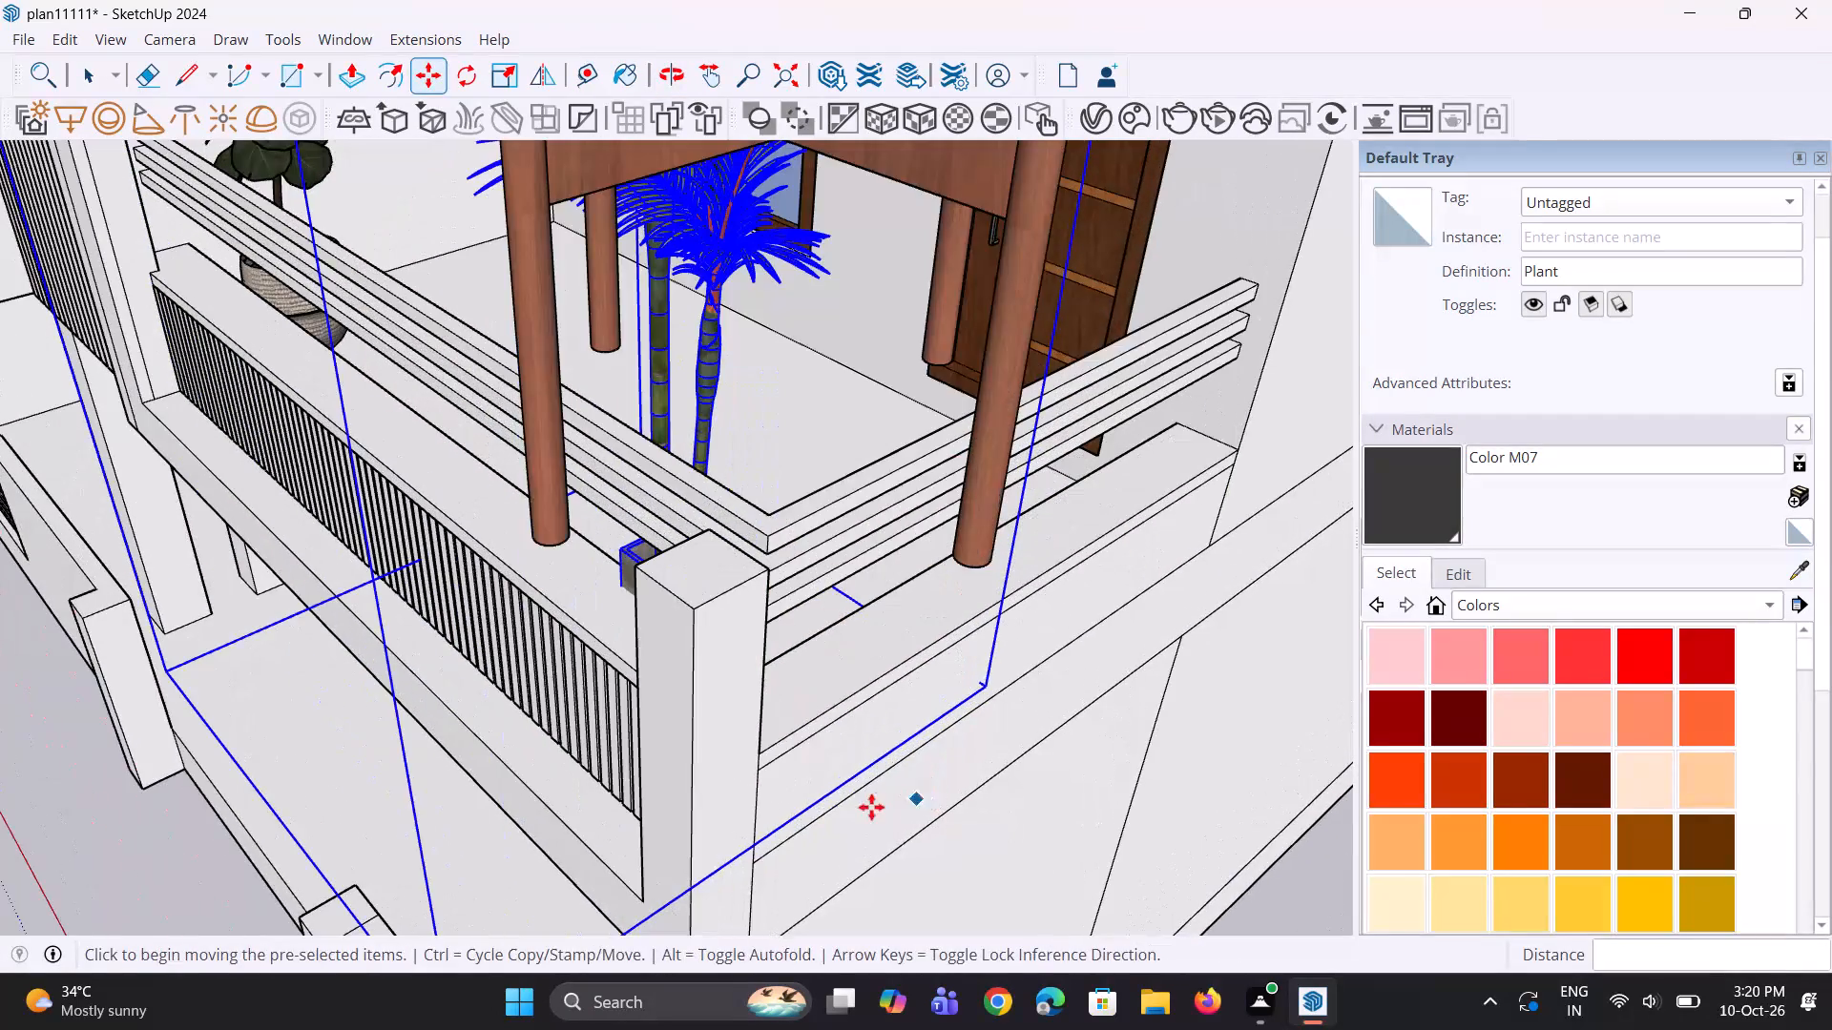
middle_click_drag(878, 807, 830, 782)
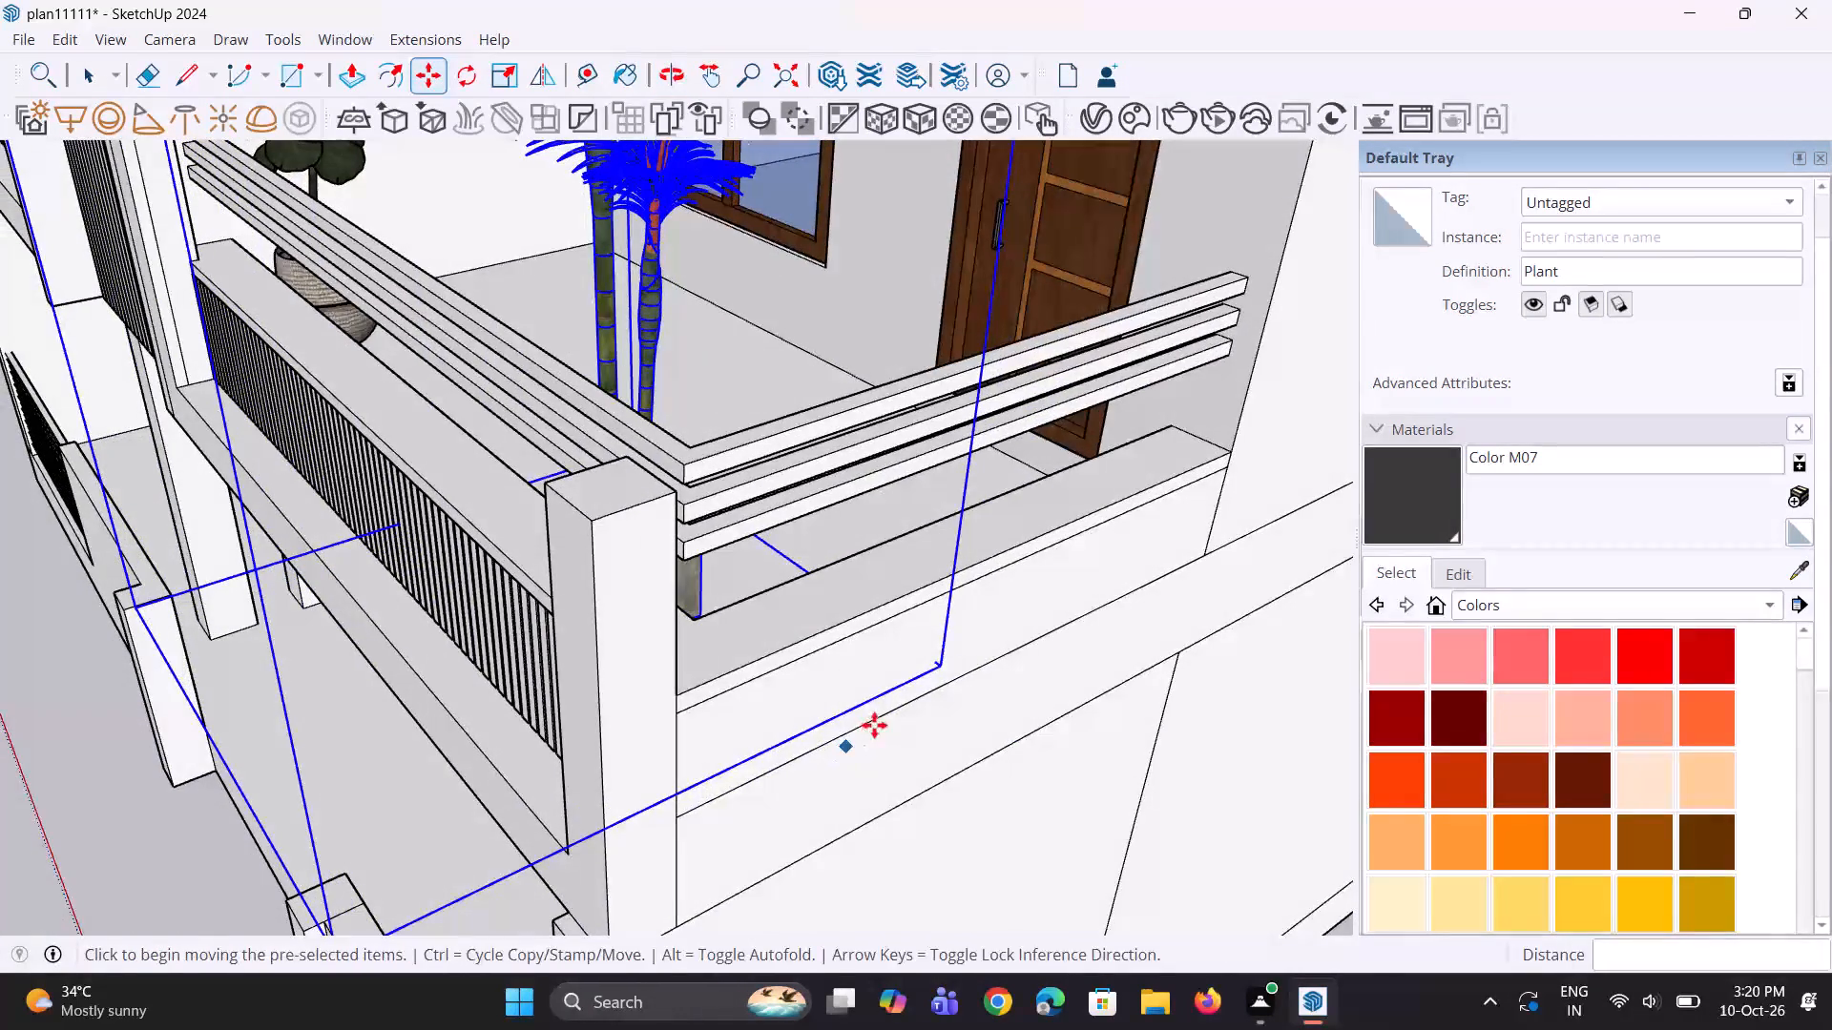
left_click(944, 672)
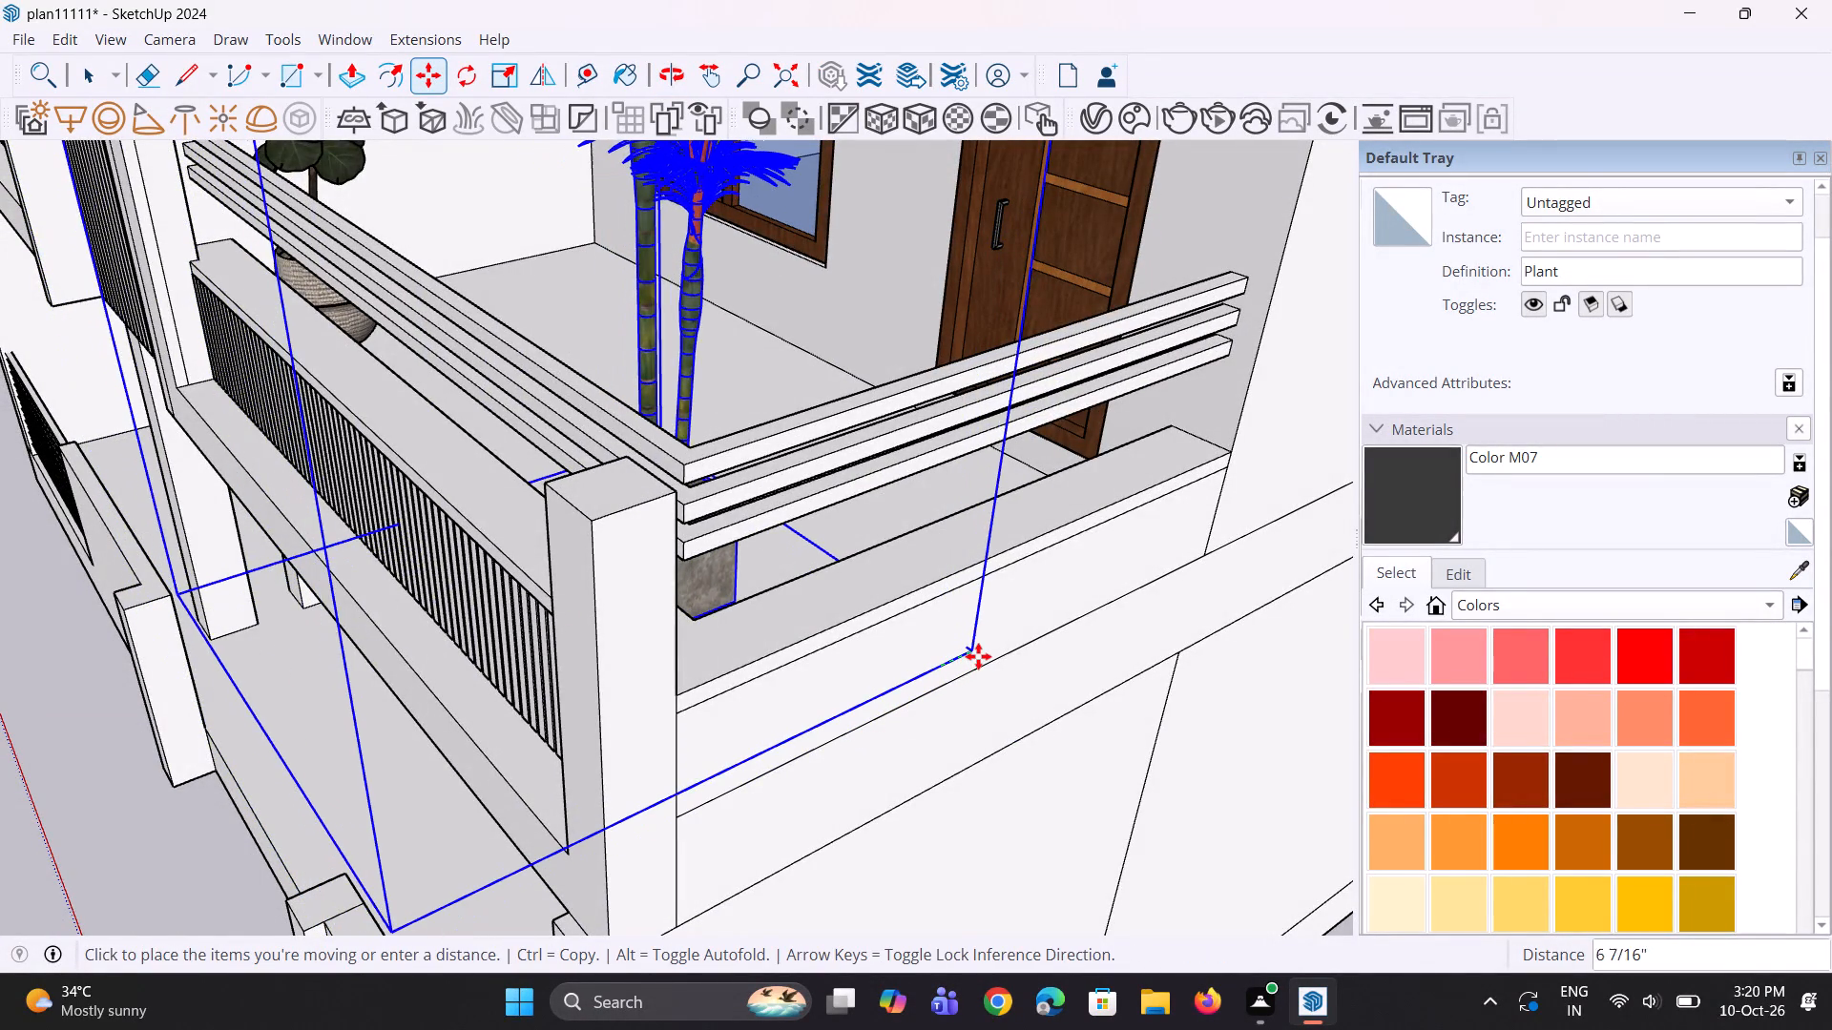
left_click(983, 654)
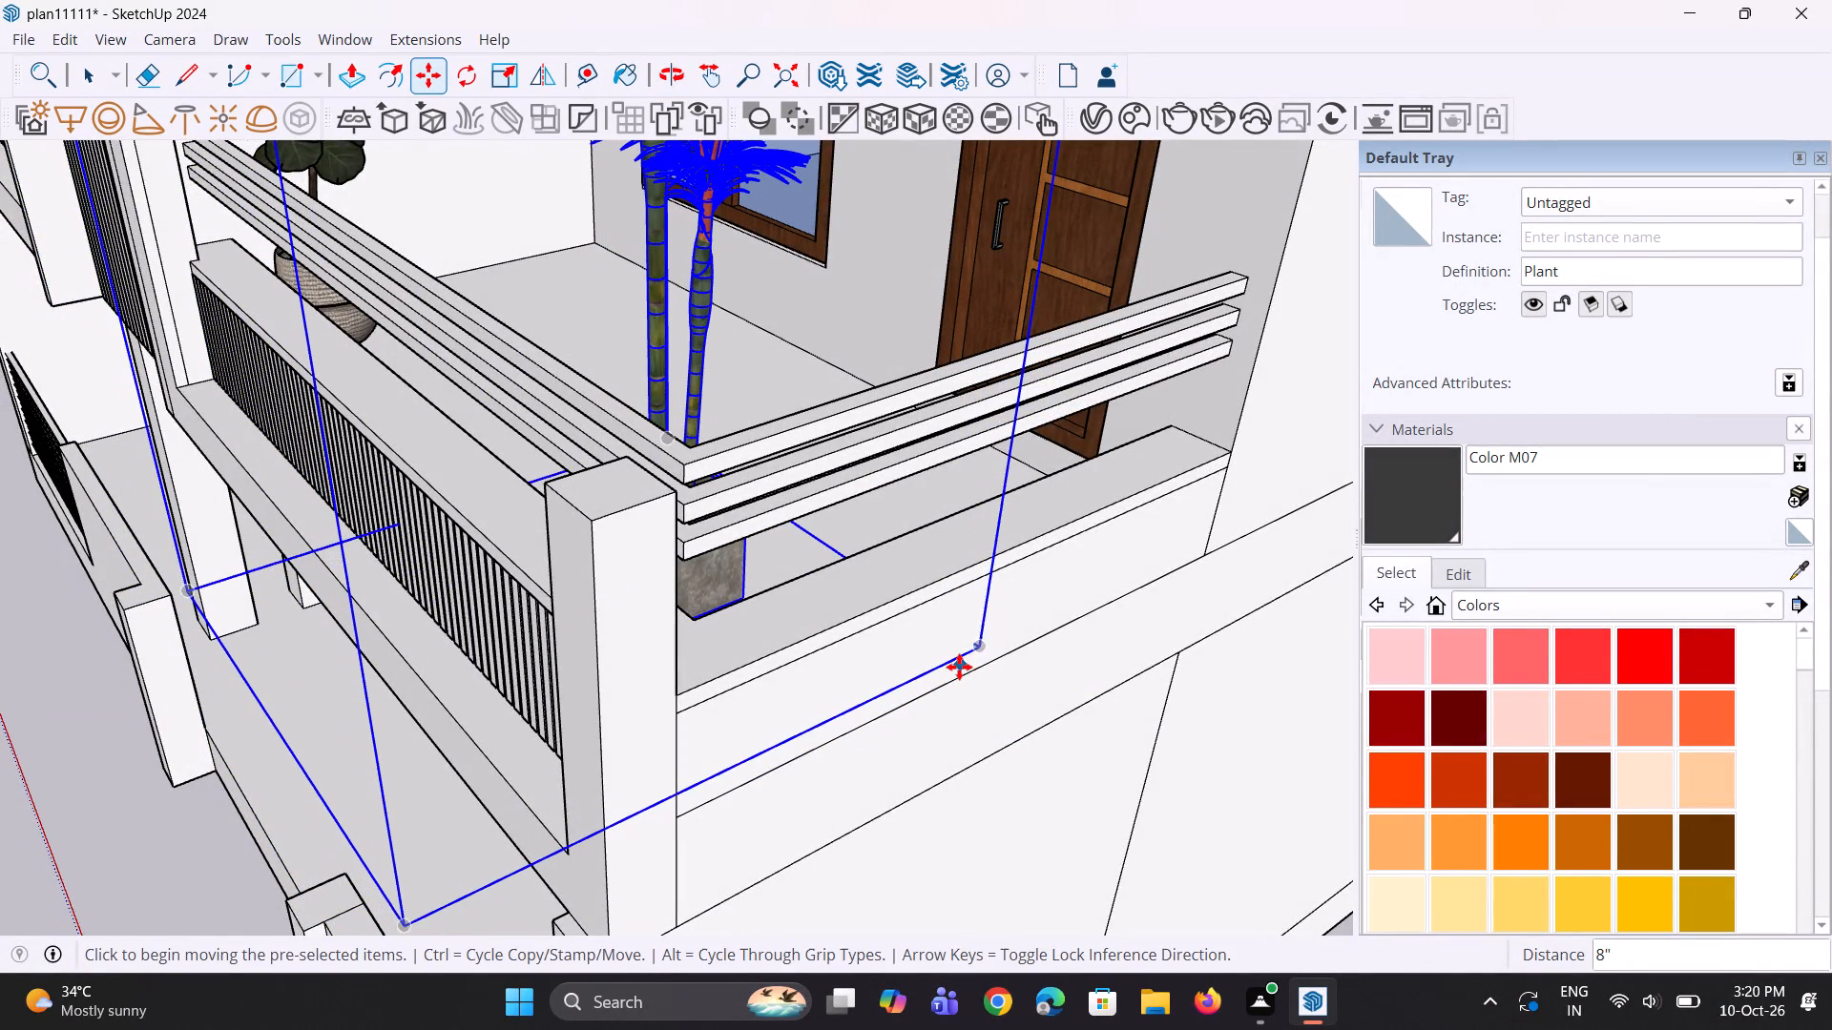
Scale the palm copy down uniformly to about 0.65 so it fits beneath the balcony ceiling.
scroll(959, 667, "down", 5)
middle_click_drag(827, 788, 1150, 786)
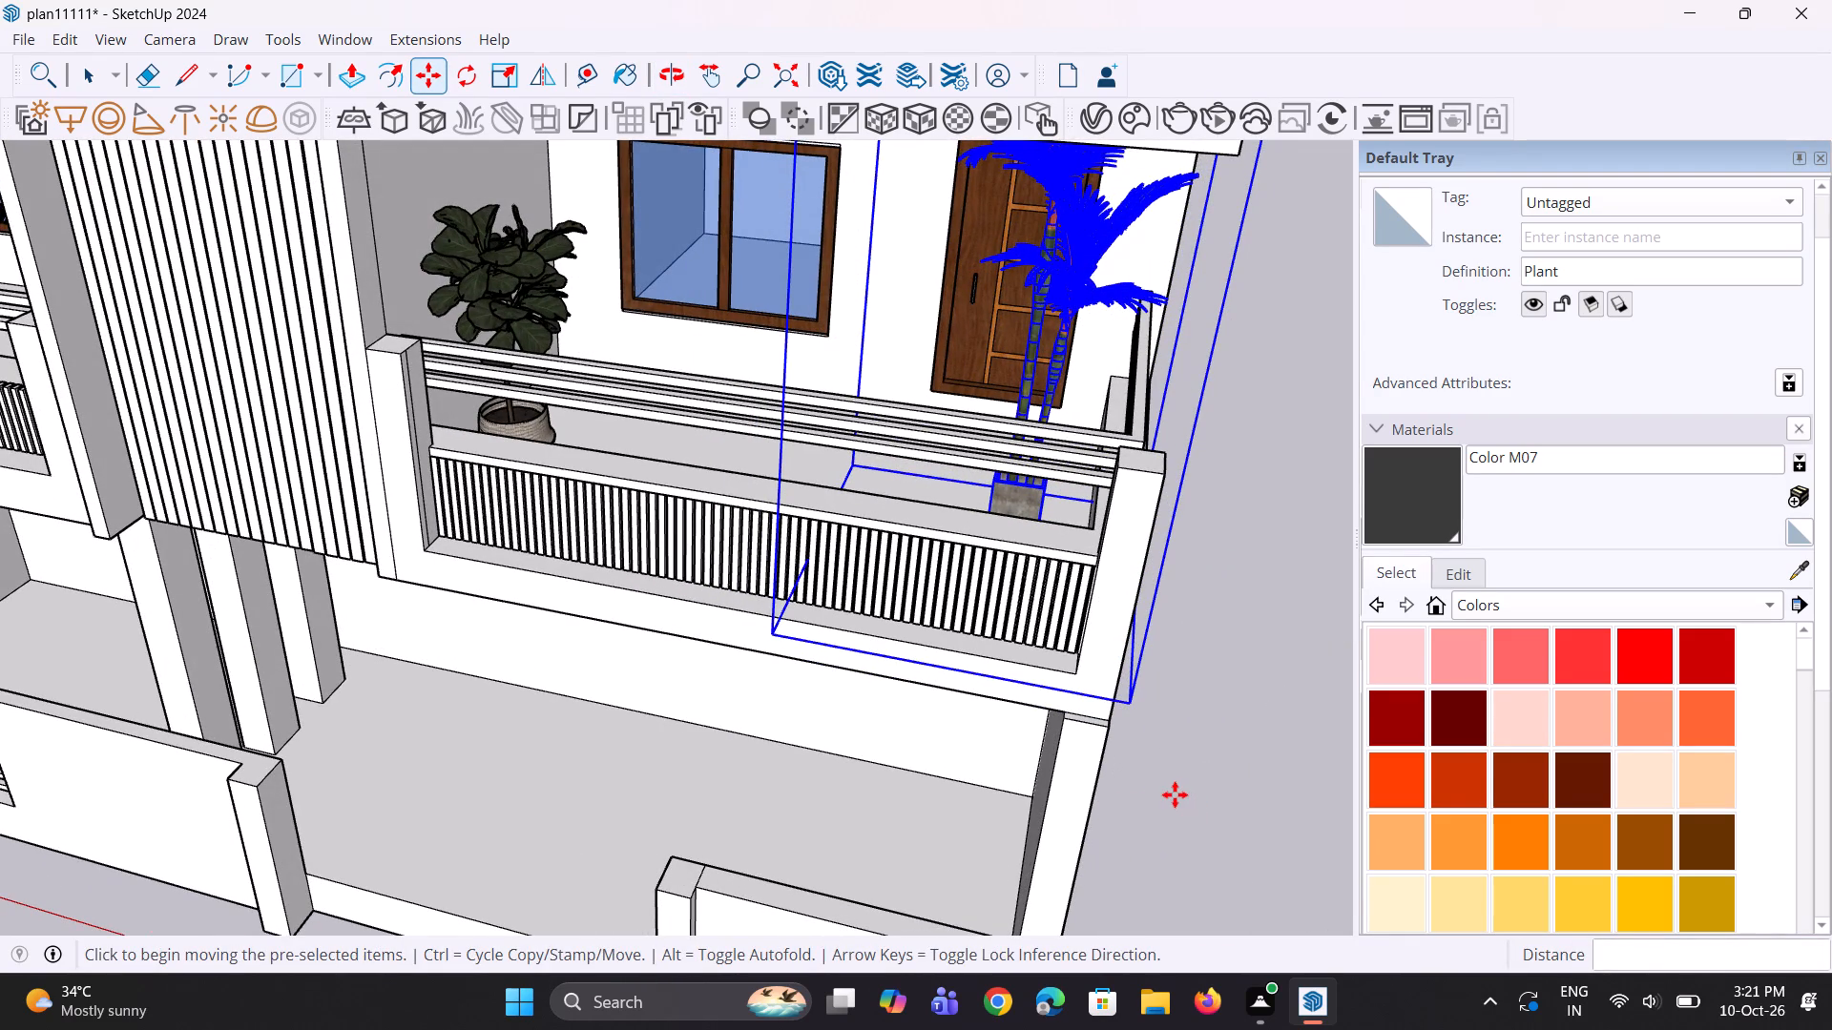
middle_click_drag(1173, 793, 1174, 775)
scroll(1174, 770, "up", 1)
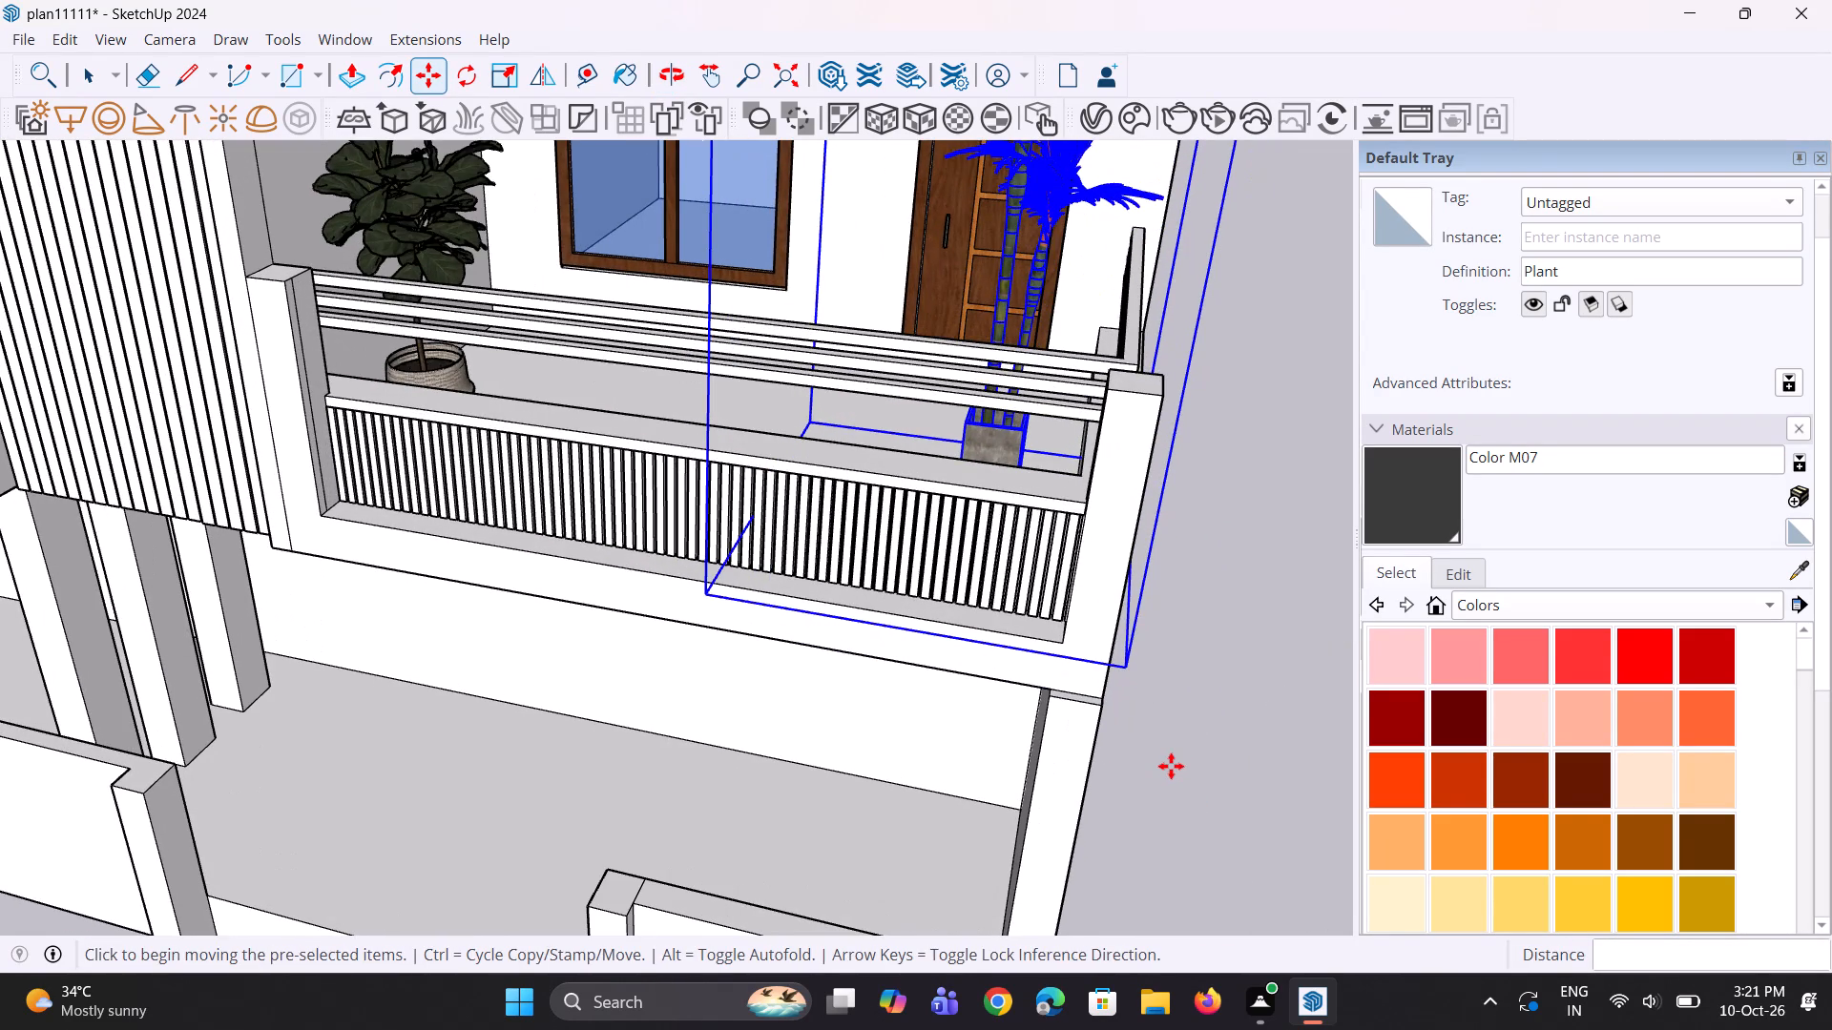
scroll(1166, 767, "down", 3)
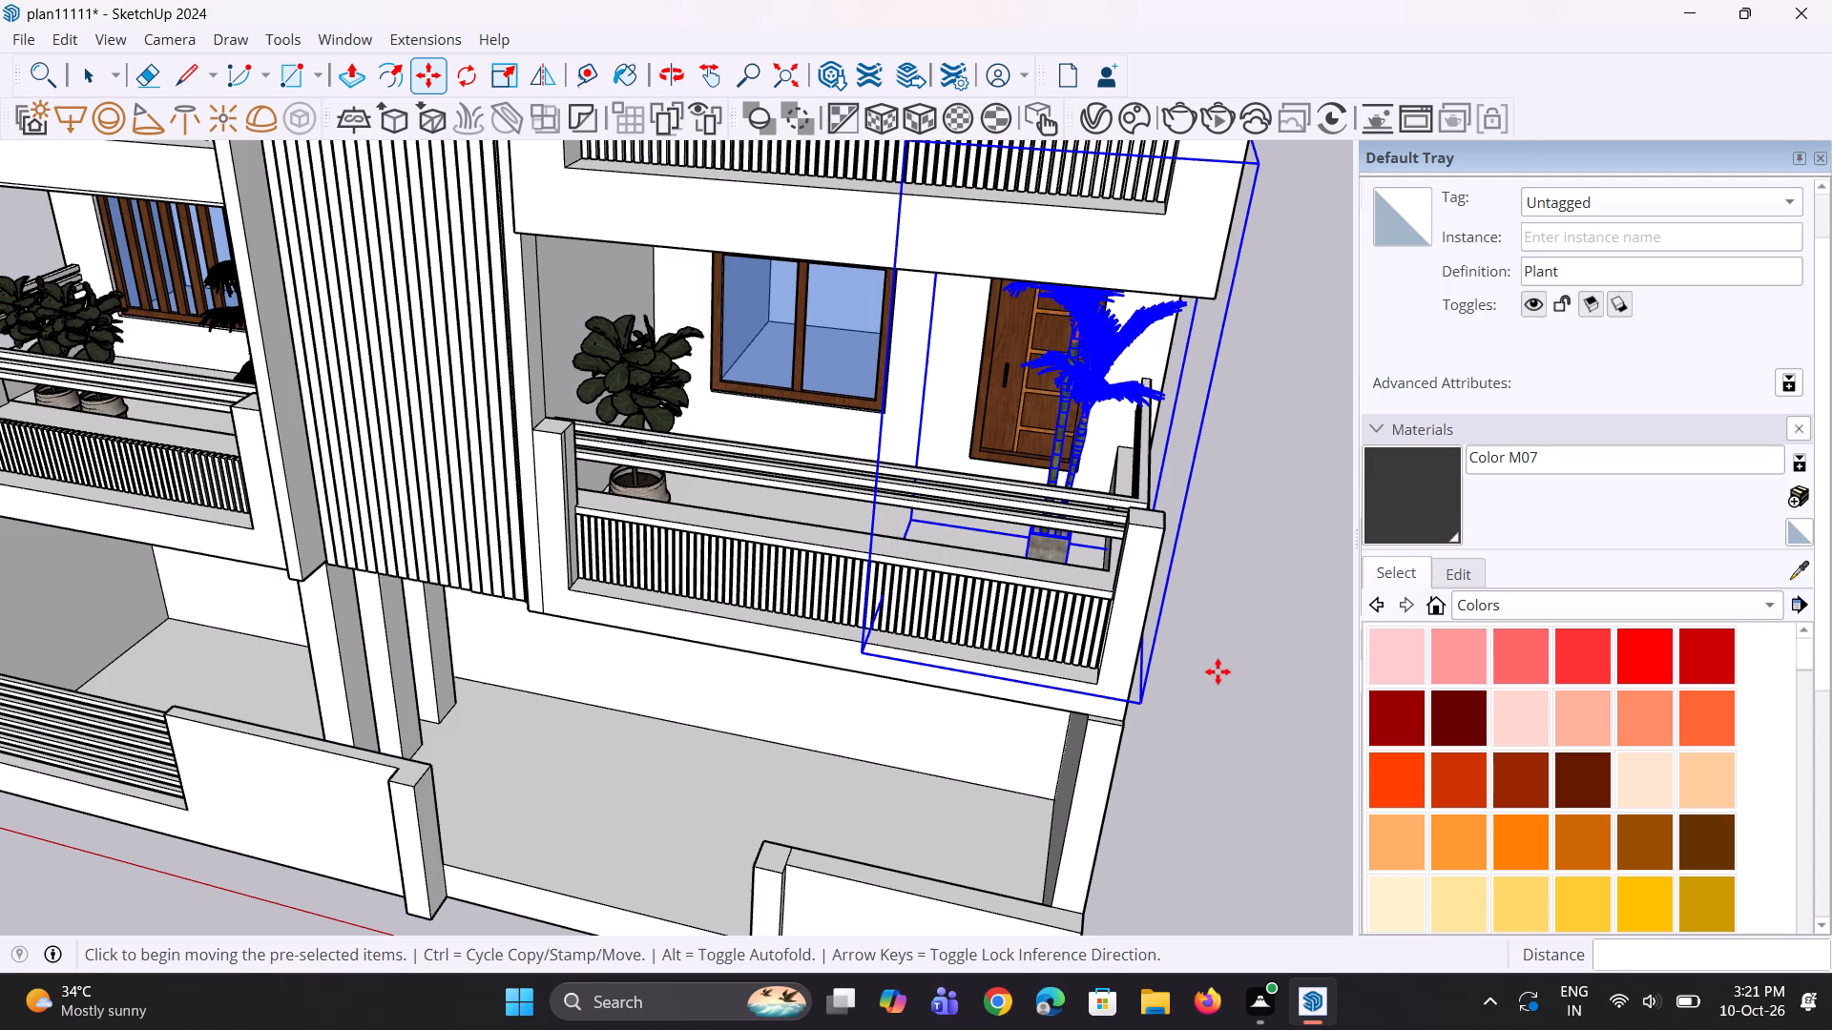
scroll(923, 451, "down", 5)
middle_click_drag(927, 525, 942, 318)
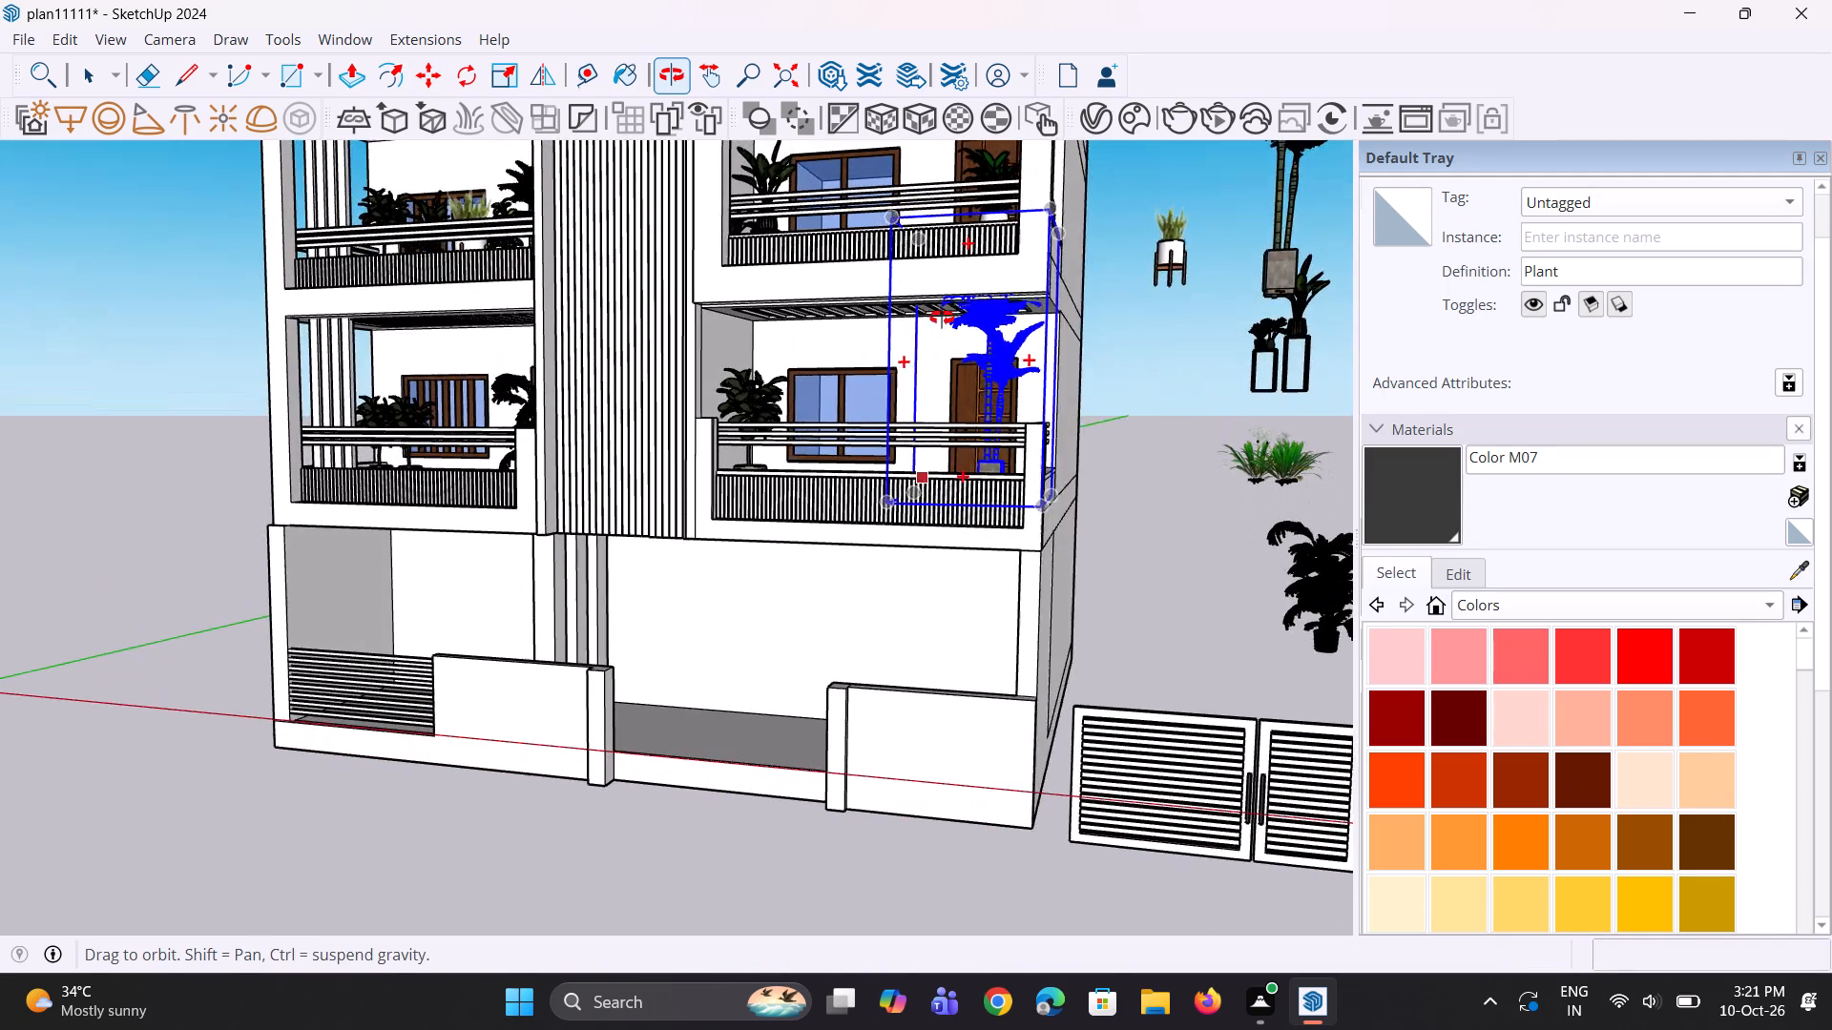
middle_click_drag(942, 318, 951, 318)
key("s")
scroll(1096, 238, "up", 4)
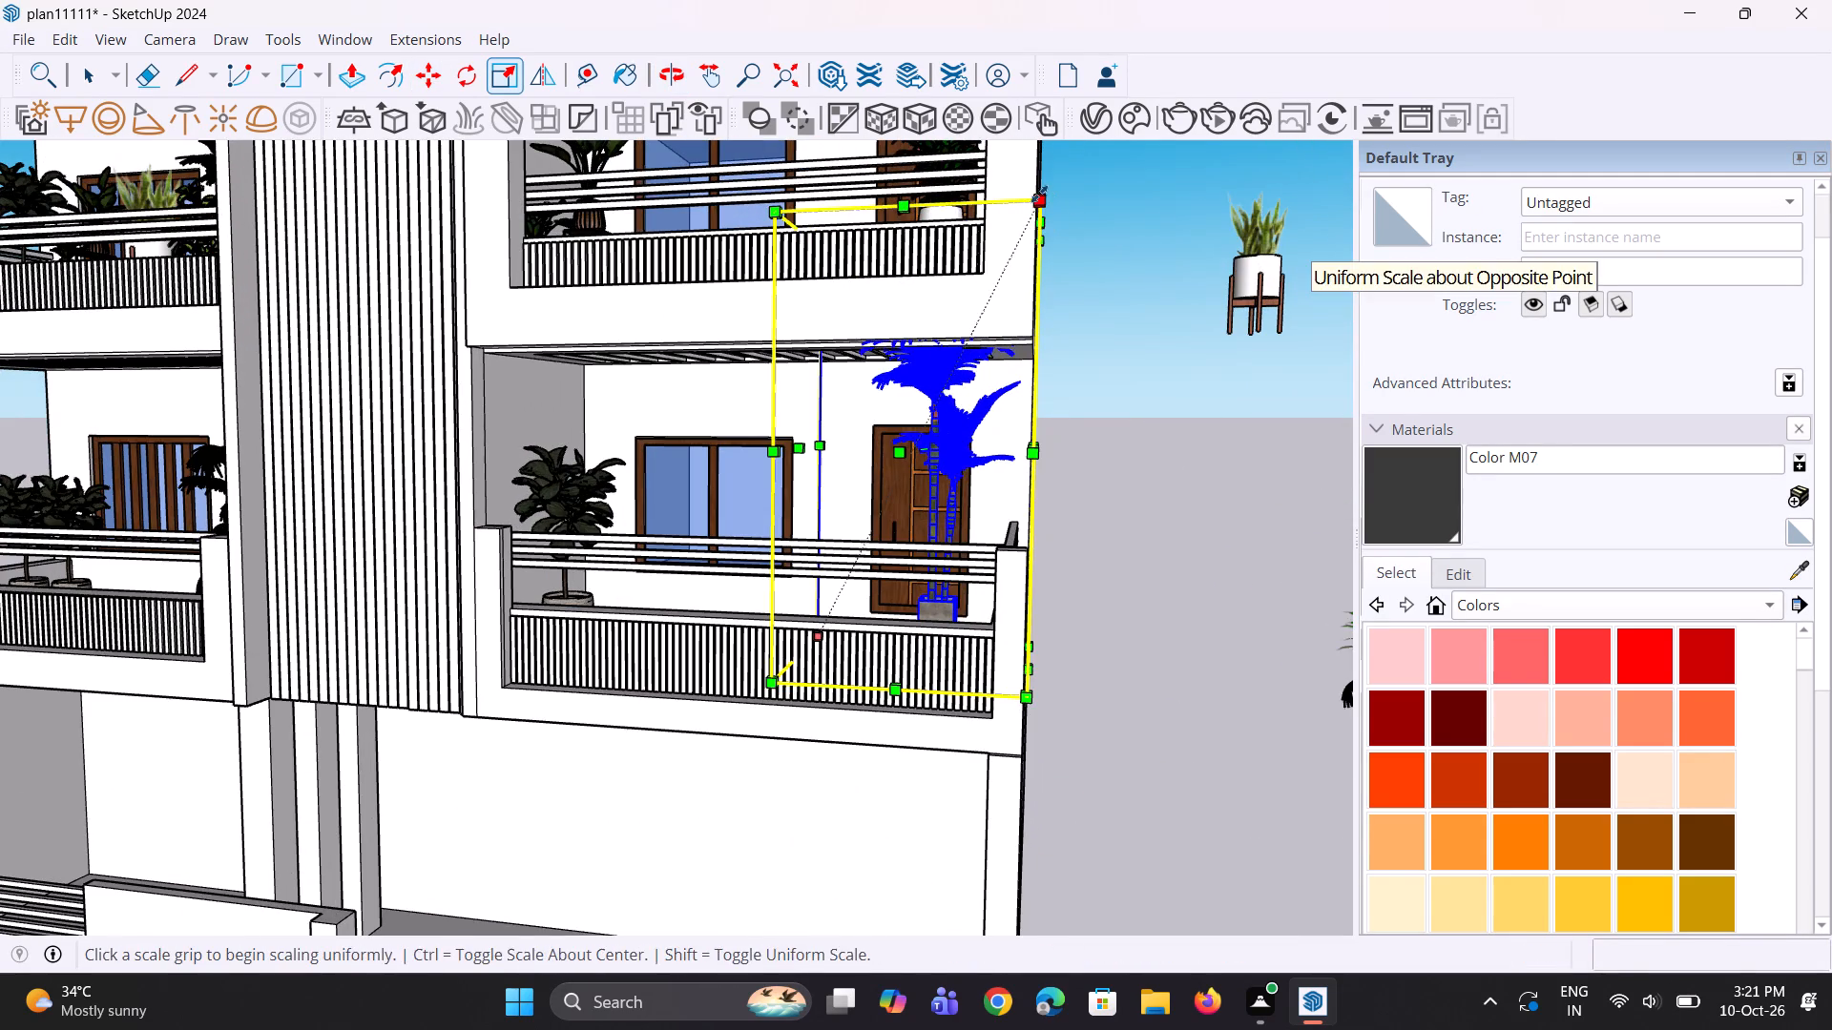
left_click(1039, 194)
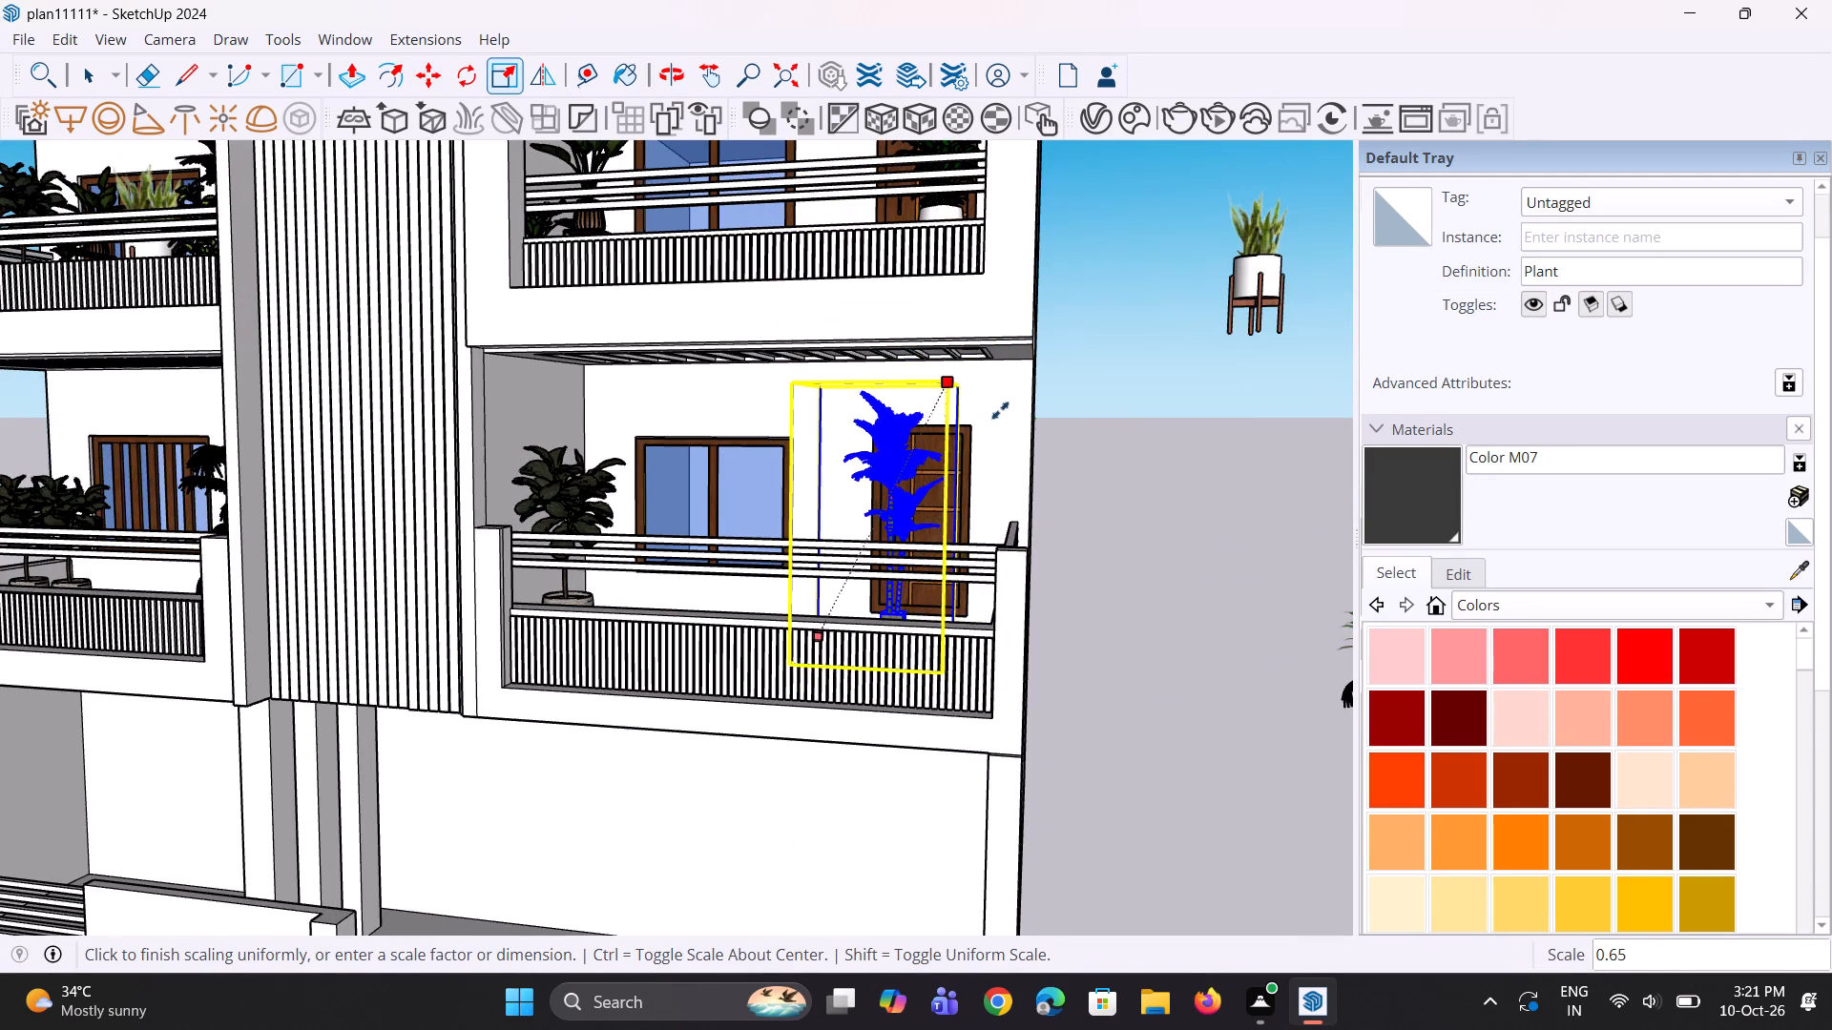
left_click(1001, 410)
Lower the scaled palm copy vertically so its pot rests on the lowest balcony's floor.
middle_click_drag(982, 456, 697, 779)
scroll(781, 740, "up", 8)
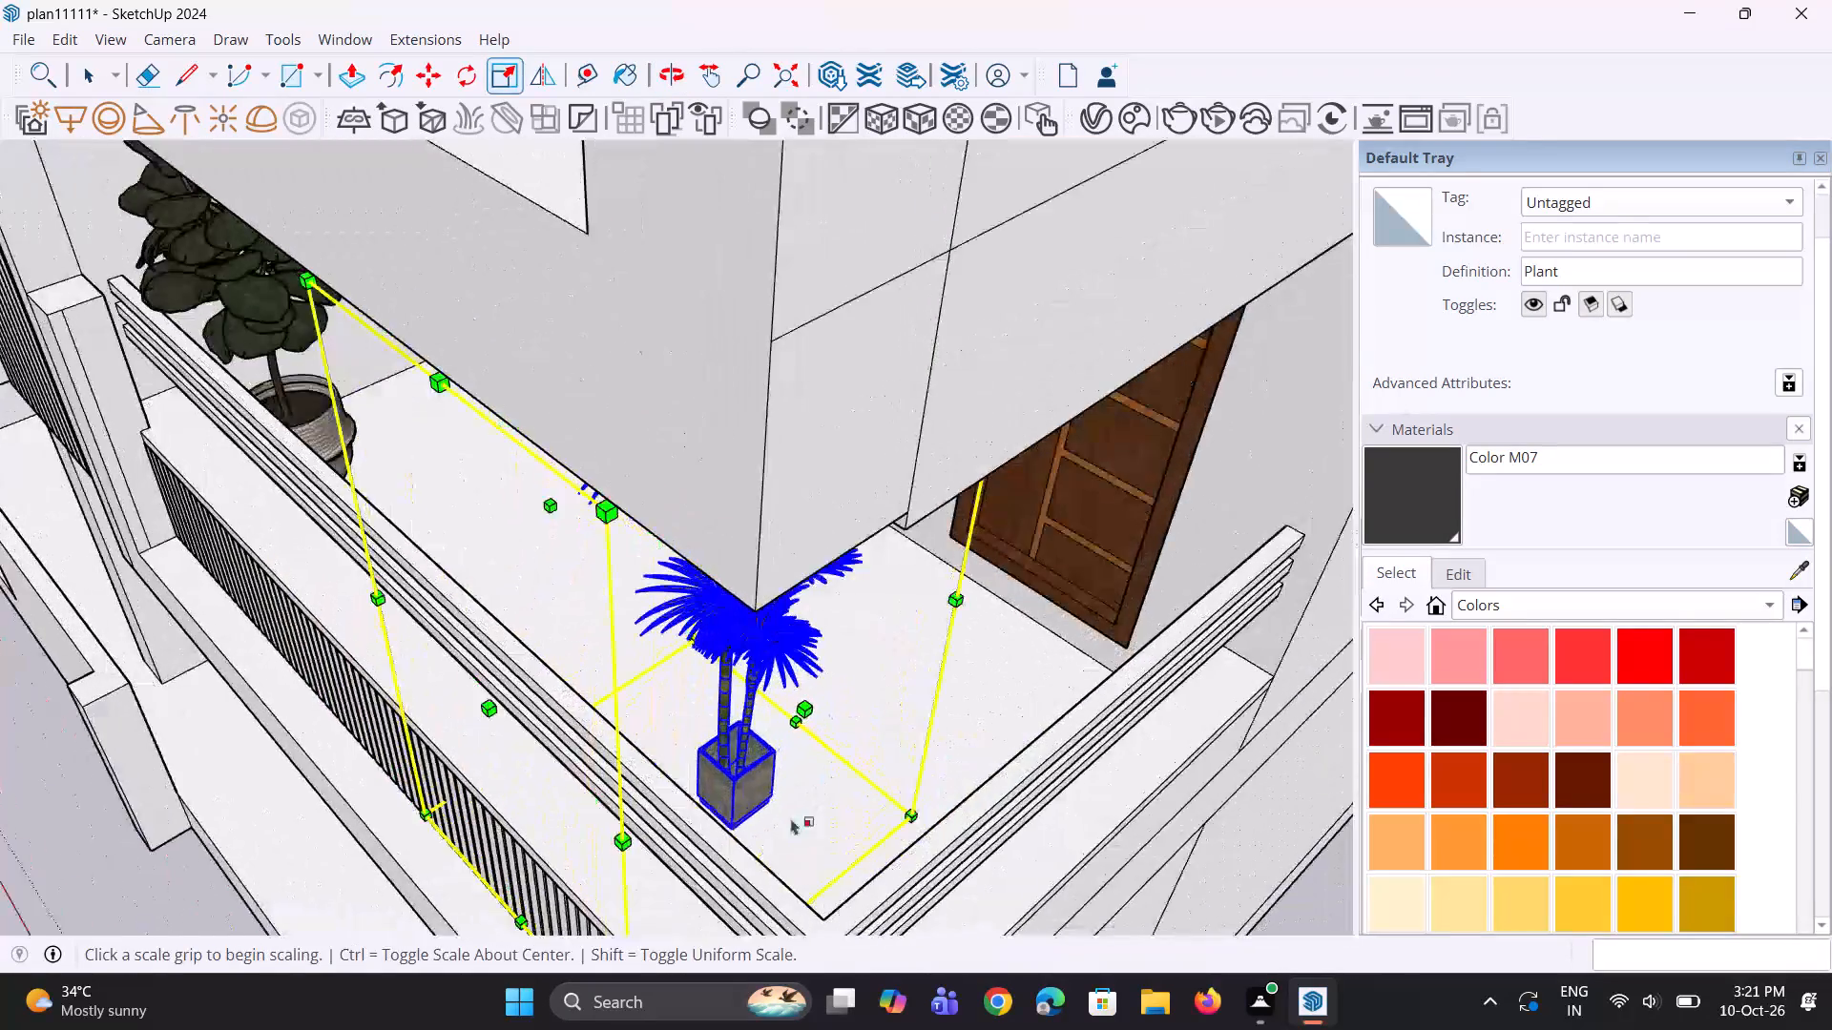
middle_click_drag(789, 819, 710, 782)
scroll(710, 782, "up", 1)
key("m")
scroll(799, 789, "up", 3)
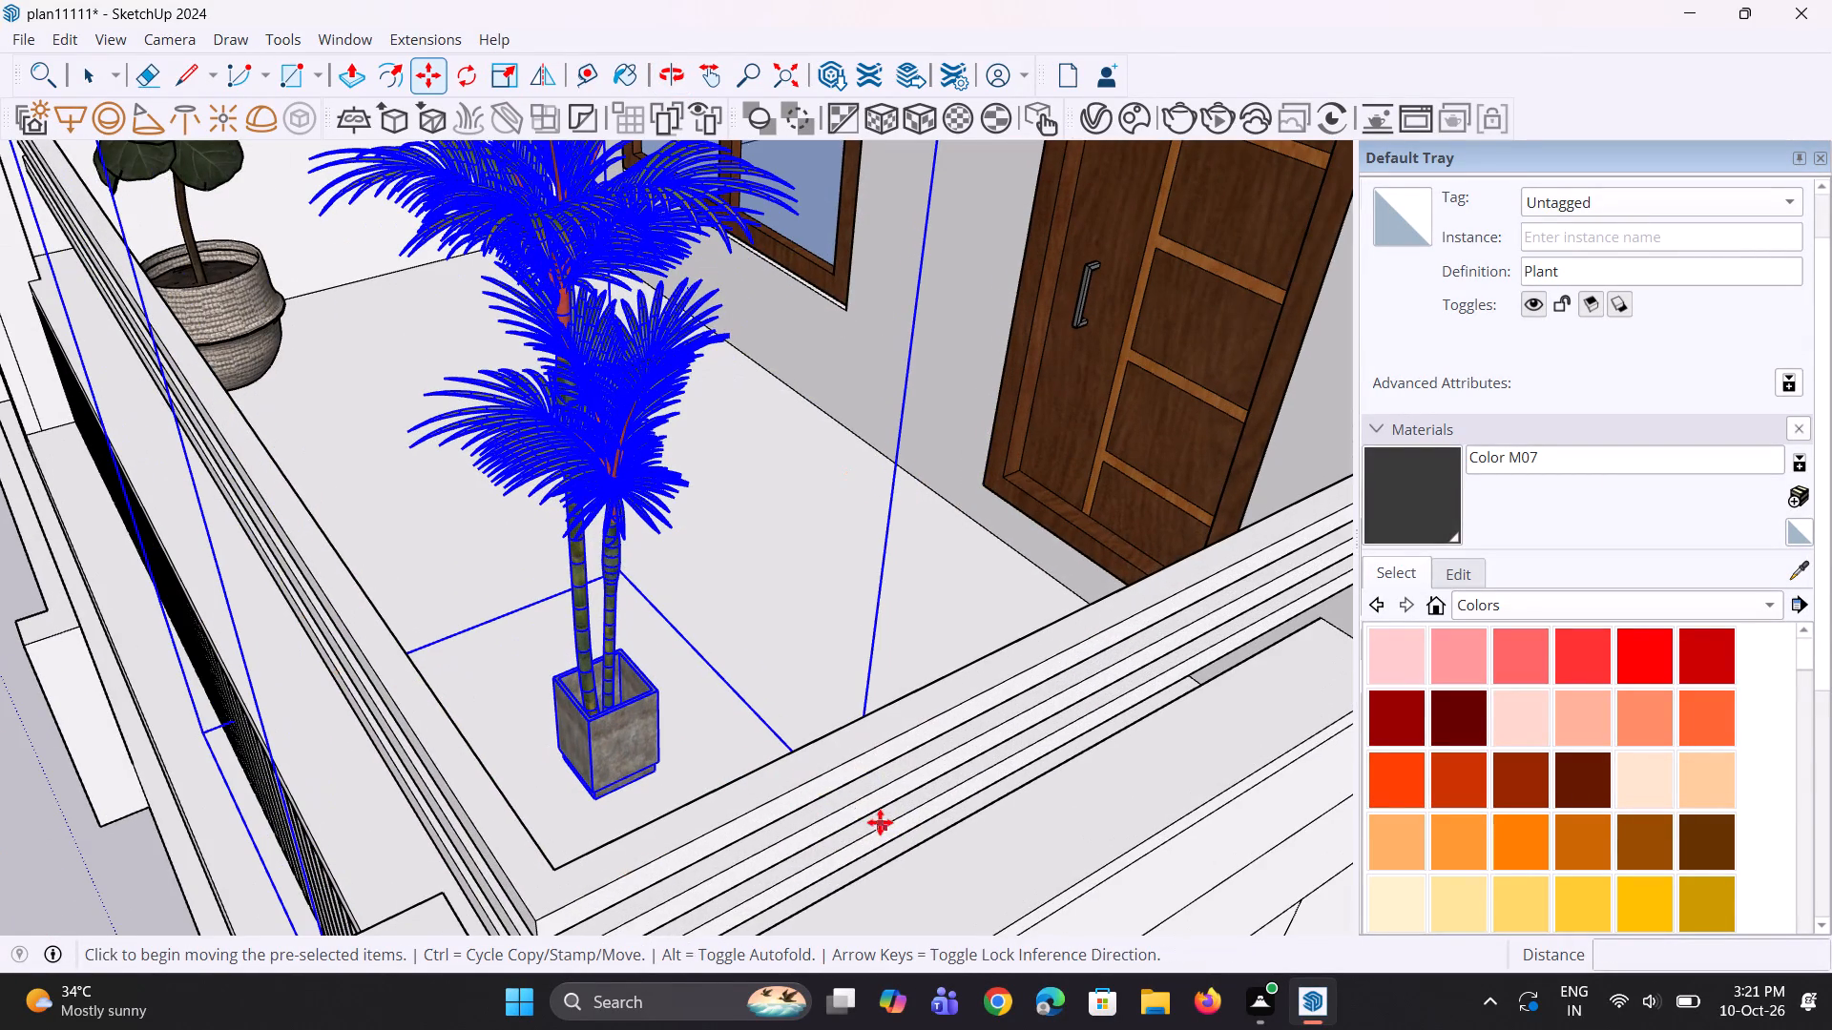
left_click(860, 817)
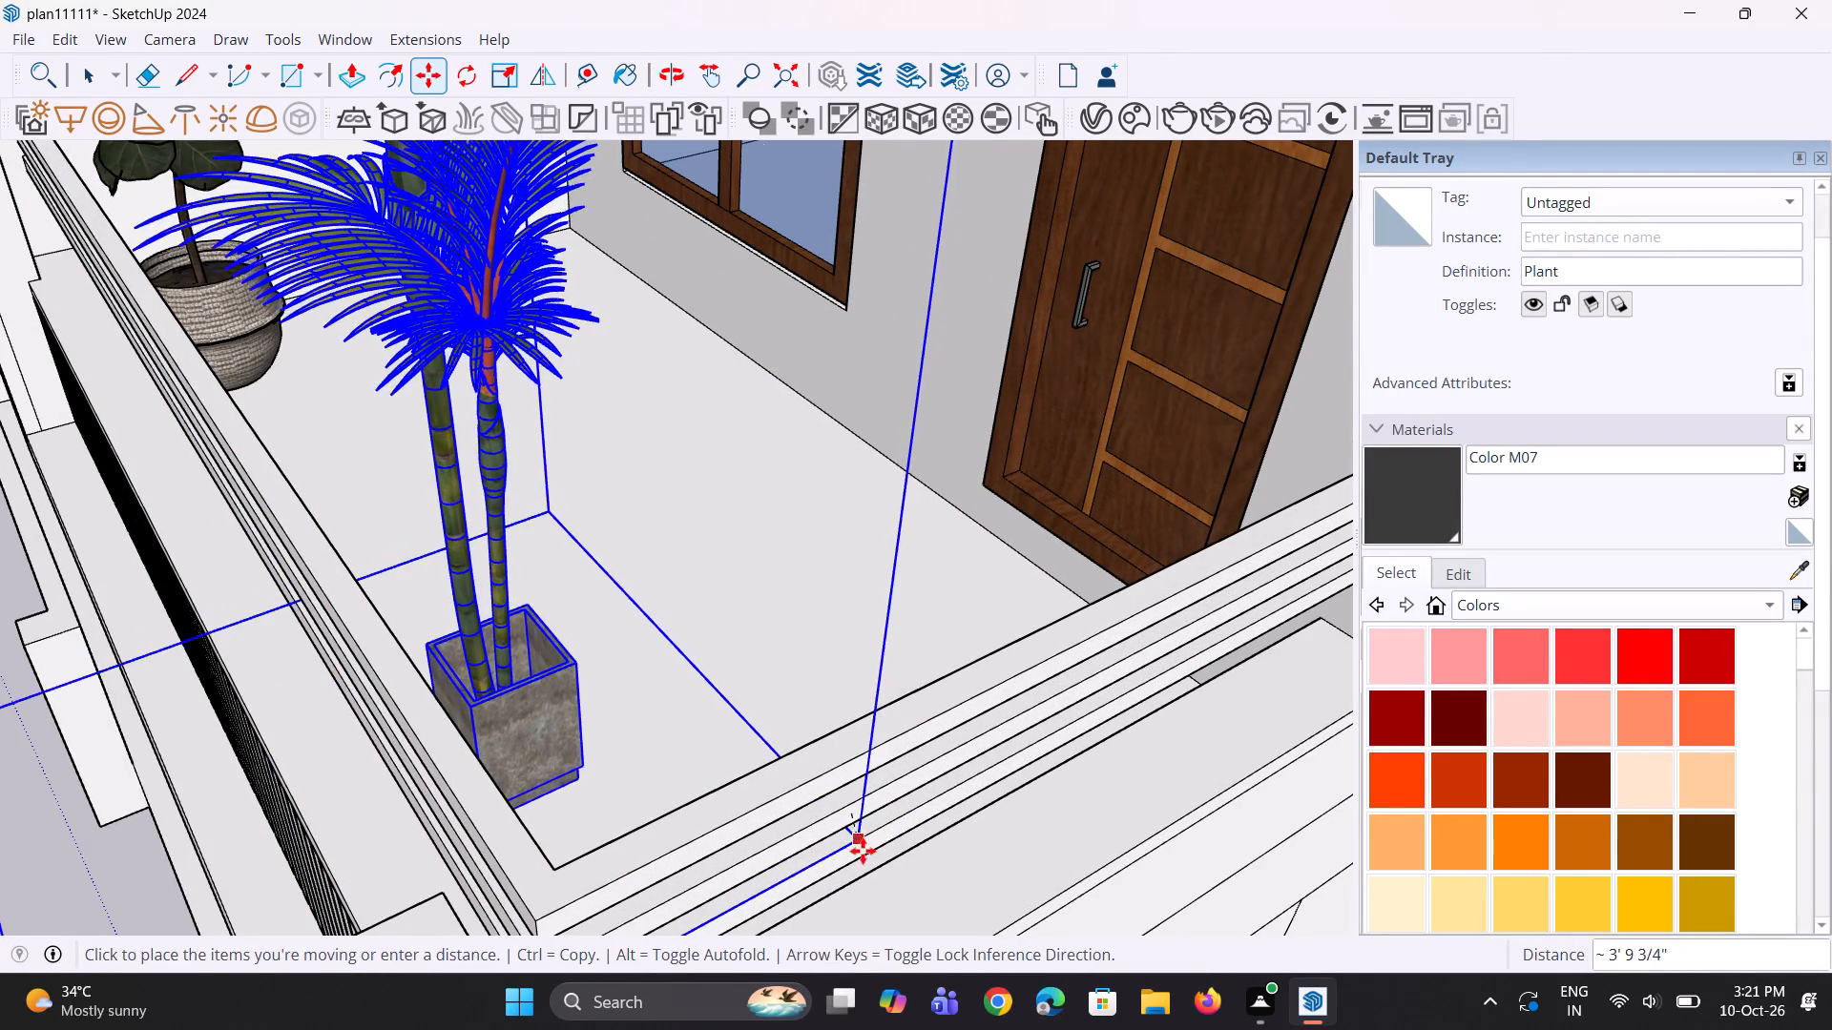
key("Escape")
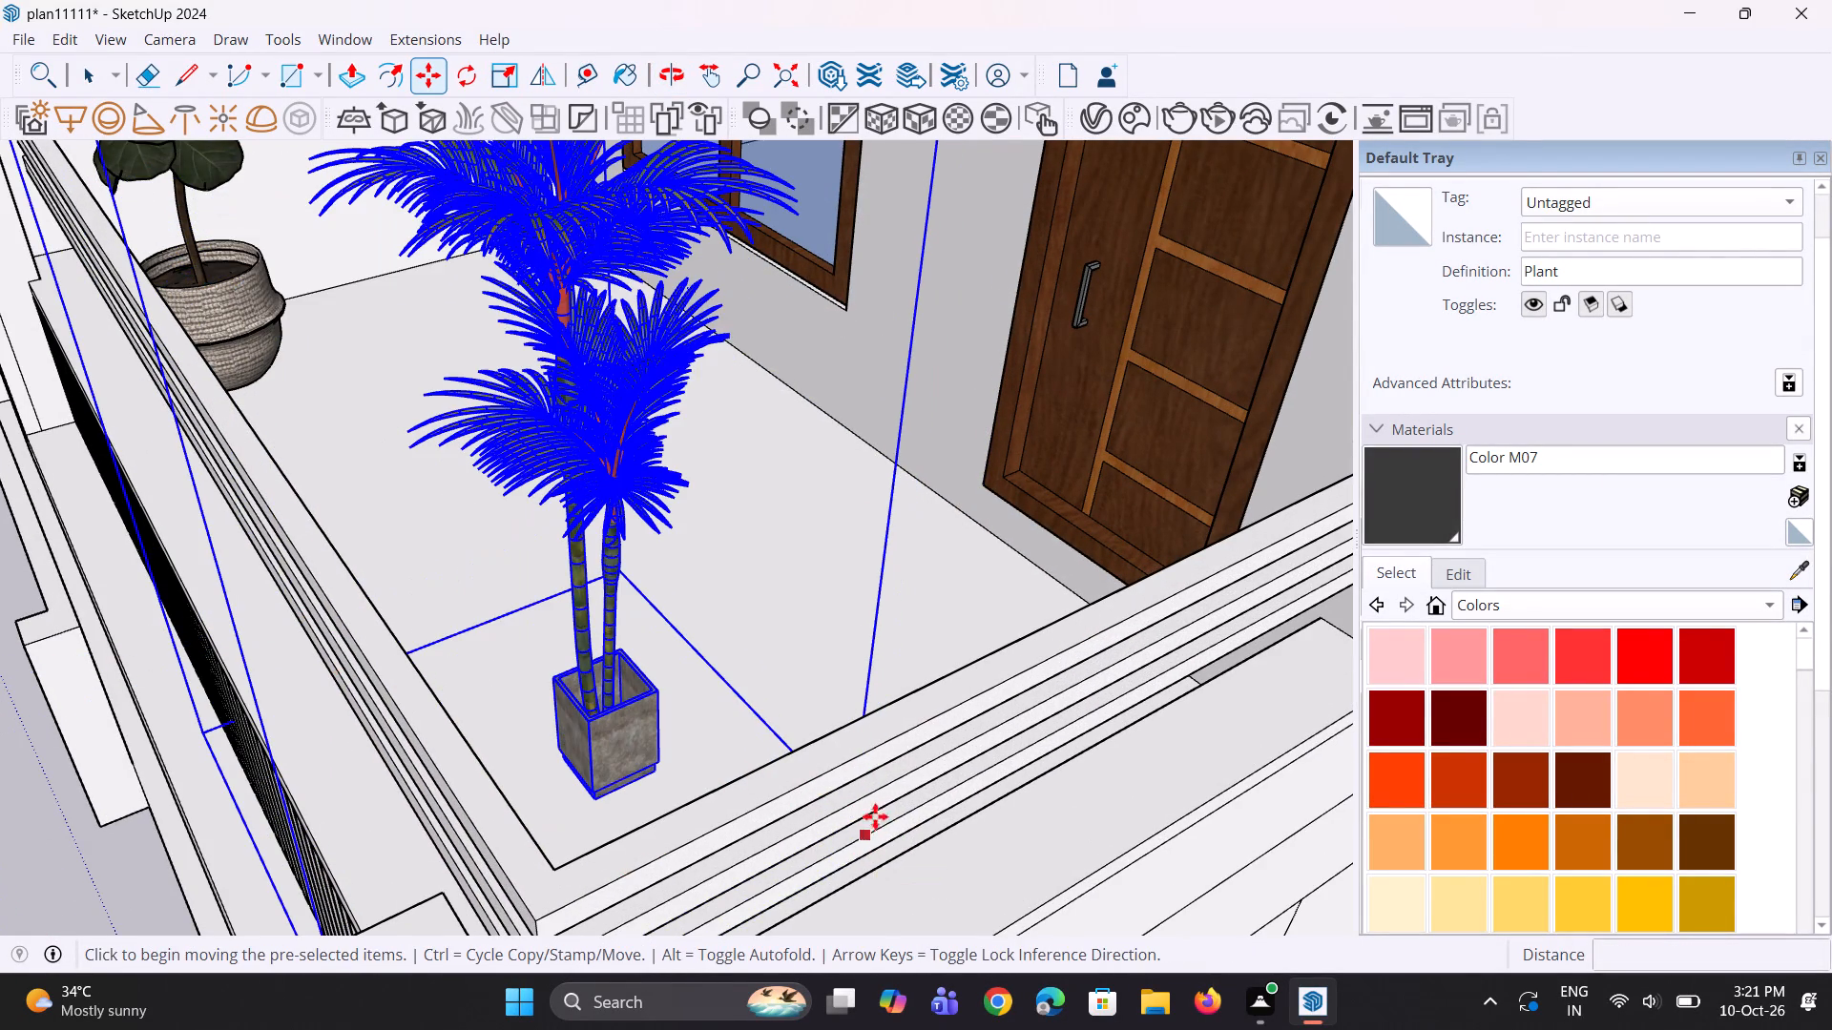
scroll(886, 792, "down", 5)
scroll(897, 777, "up", 1)
middle_click_drag(923, 769, 1379, 442)
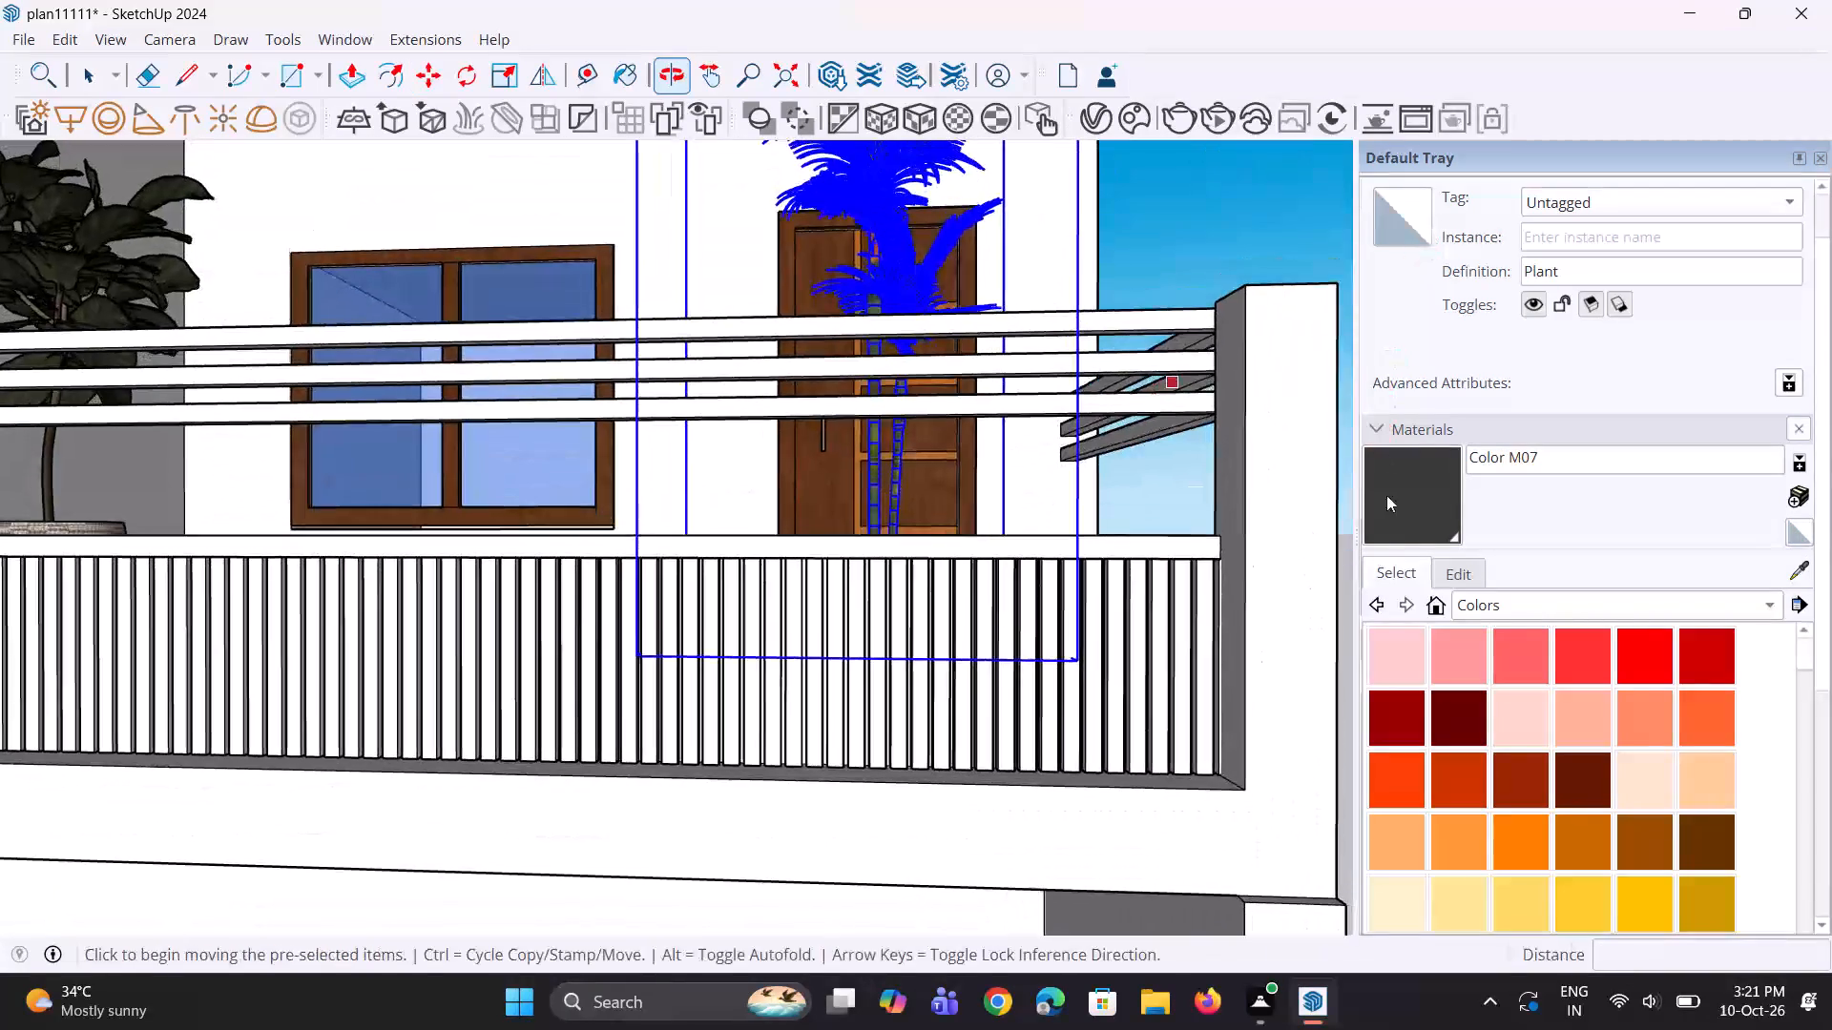
left_click(1079, 663)
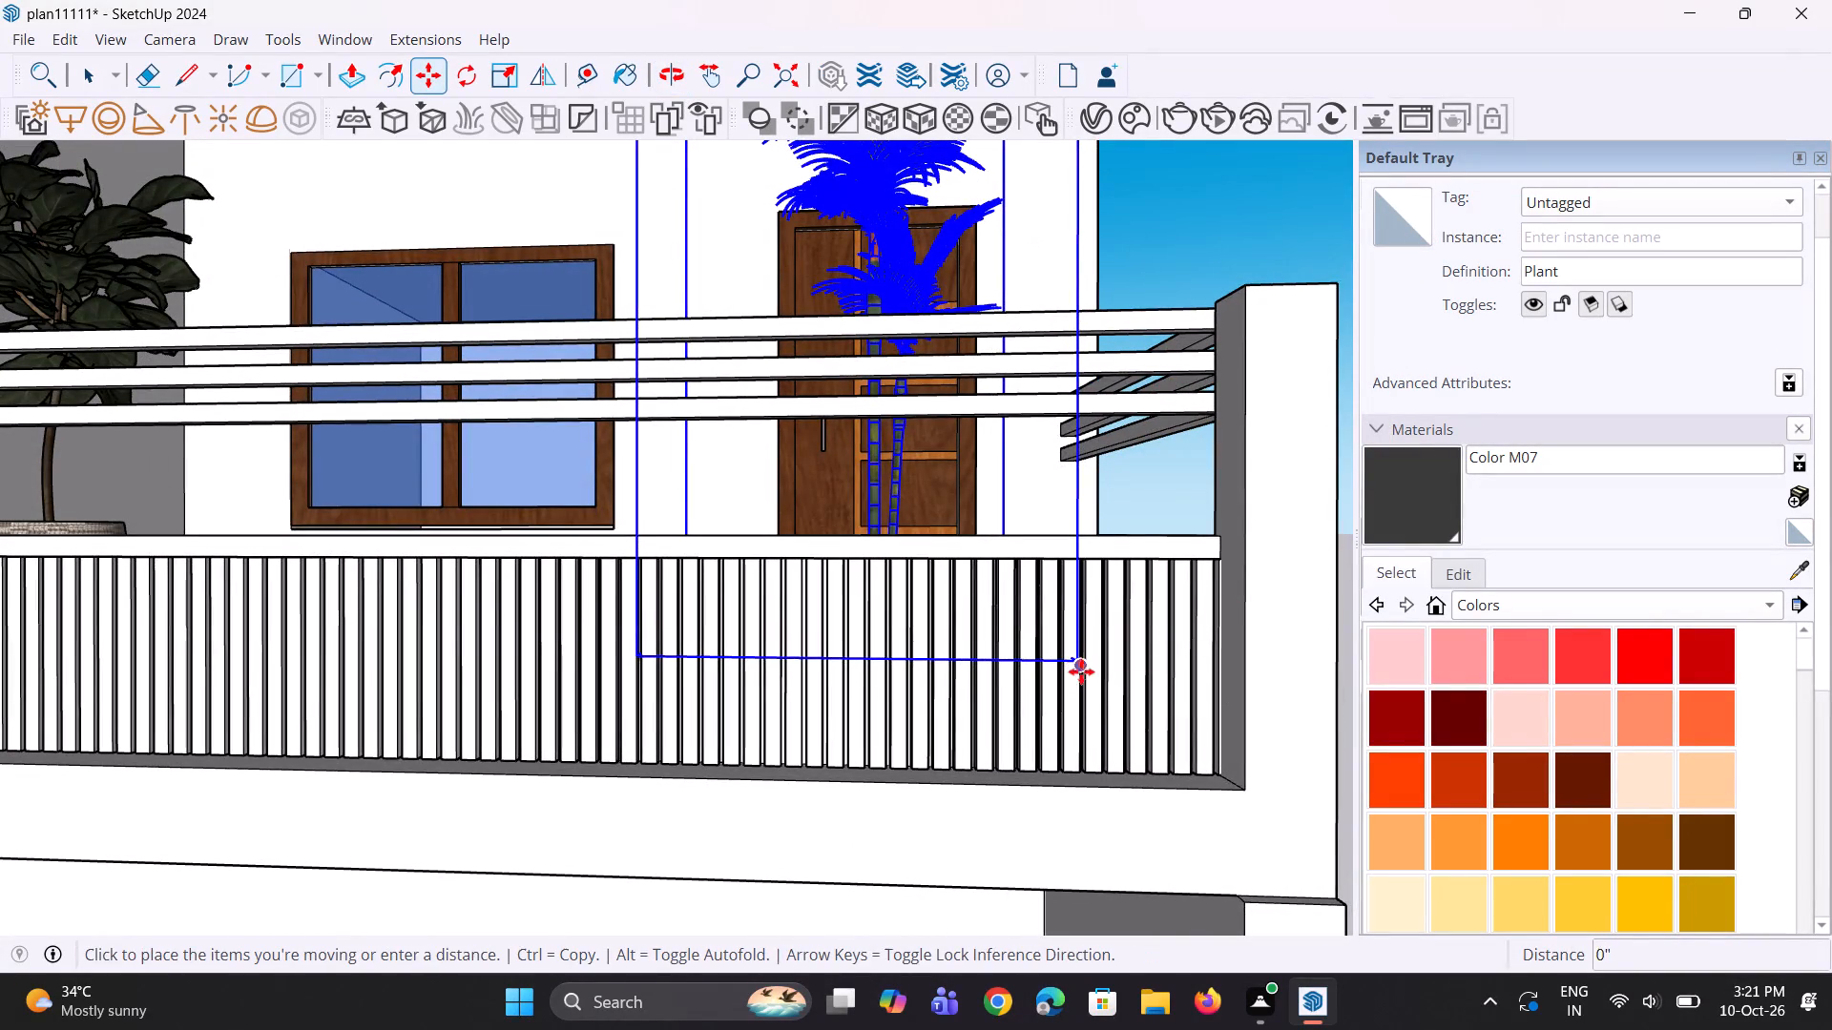
left_click(1080, 711)
Reduce only the palm copy's height by scaling it along the blue axis, keeping its base in place.
scroll(1079, 424, "down", 1)
middle_click_drag(1069, 434, 1011, 661)
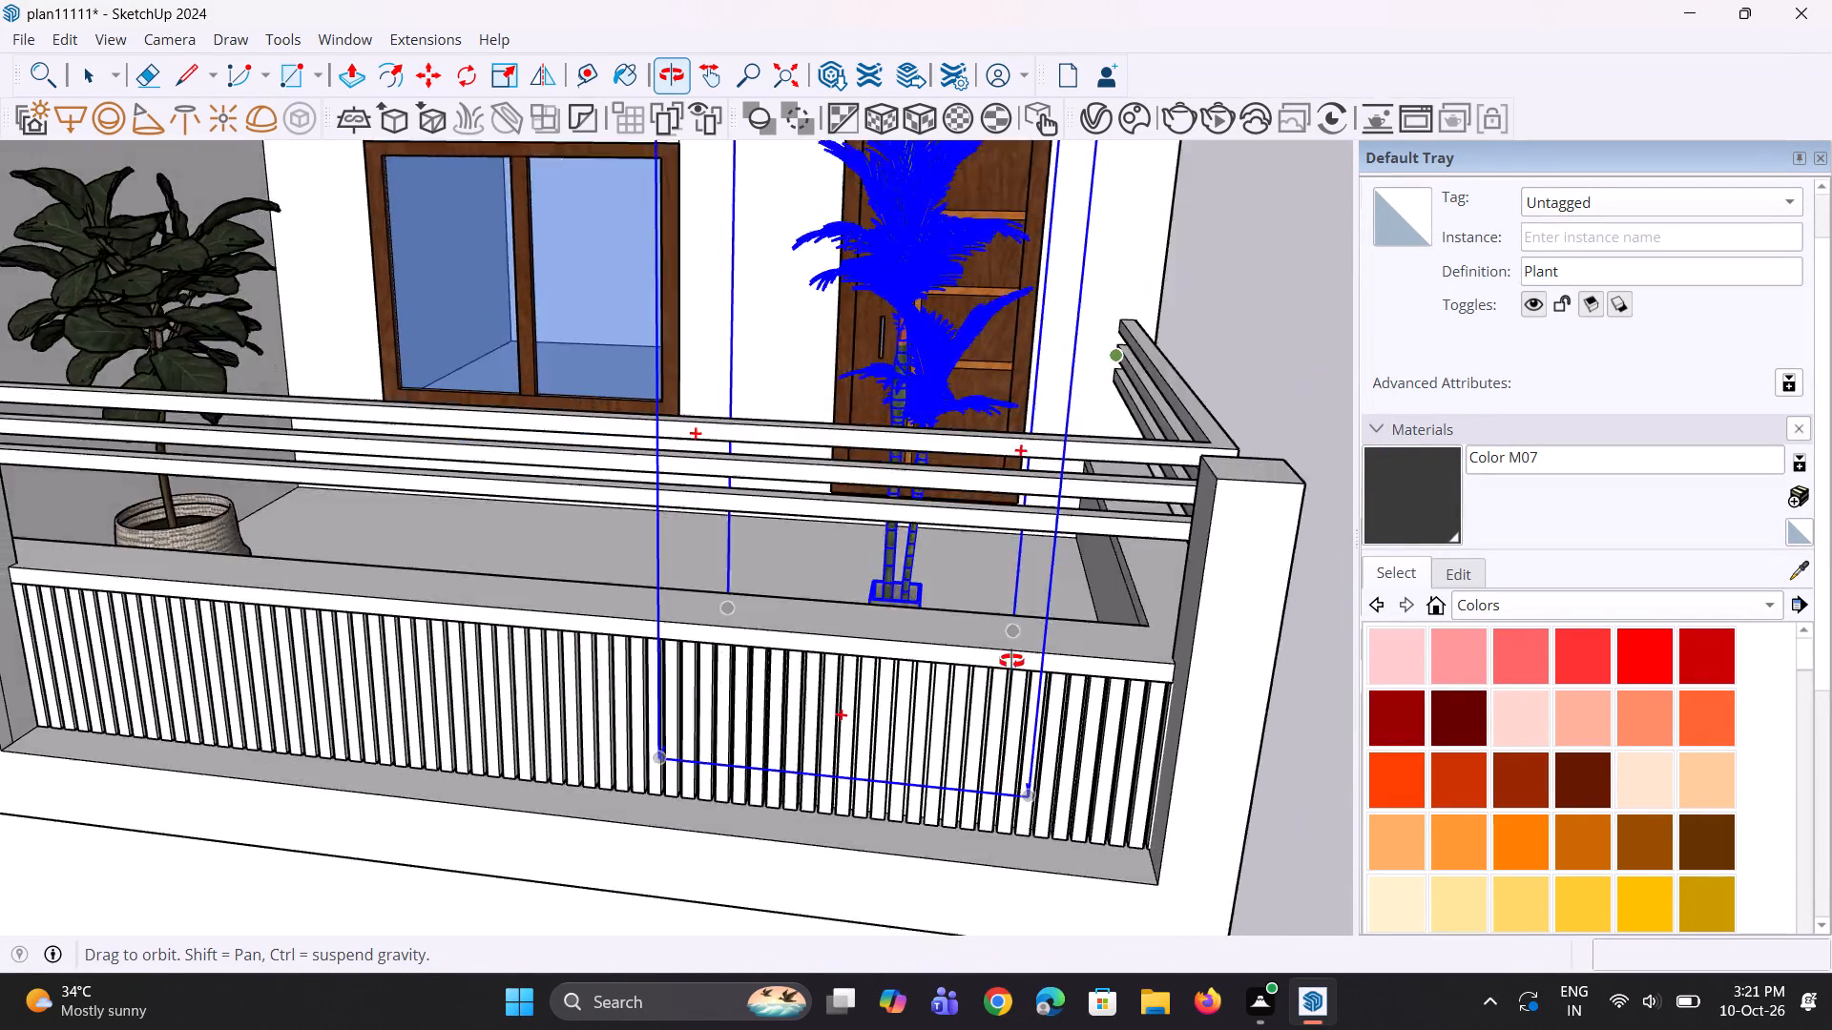
middle_click_drag(1011, 661, 1035, 677)
scroll(966, 641, "down", 6)
middle_click_drag(968, 630, 978, 466)
key("s")
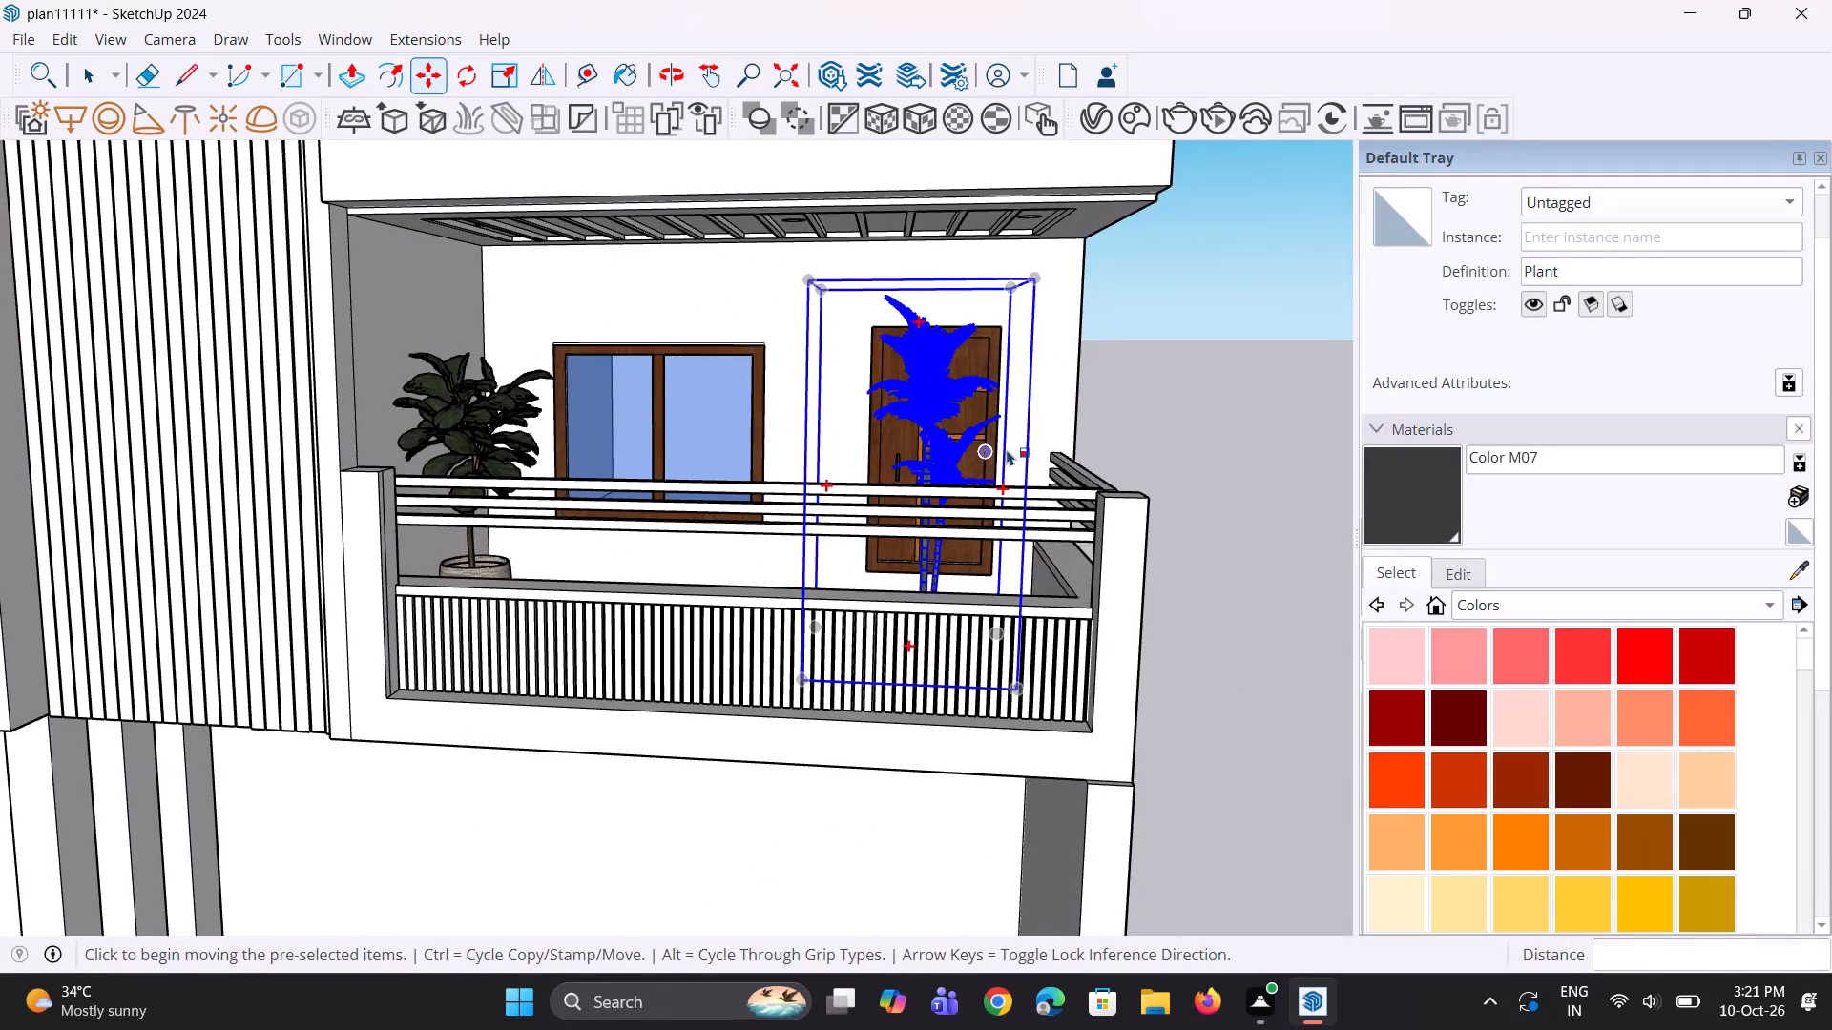
scroll(941, 310, "up", 2)
middle_click_drag(901, 334, 981, 375)
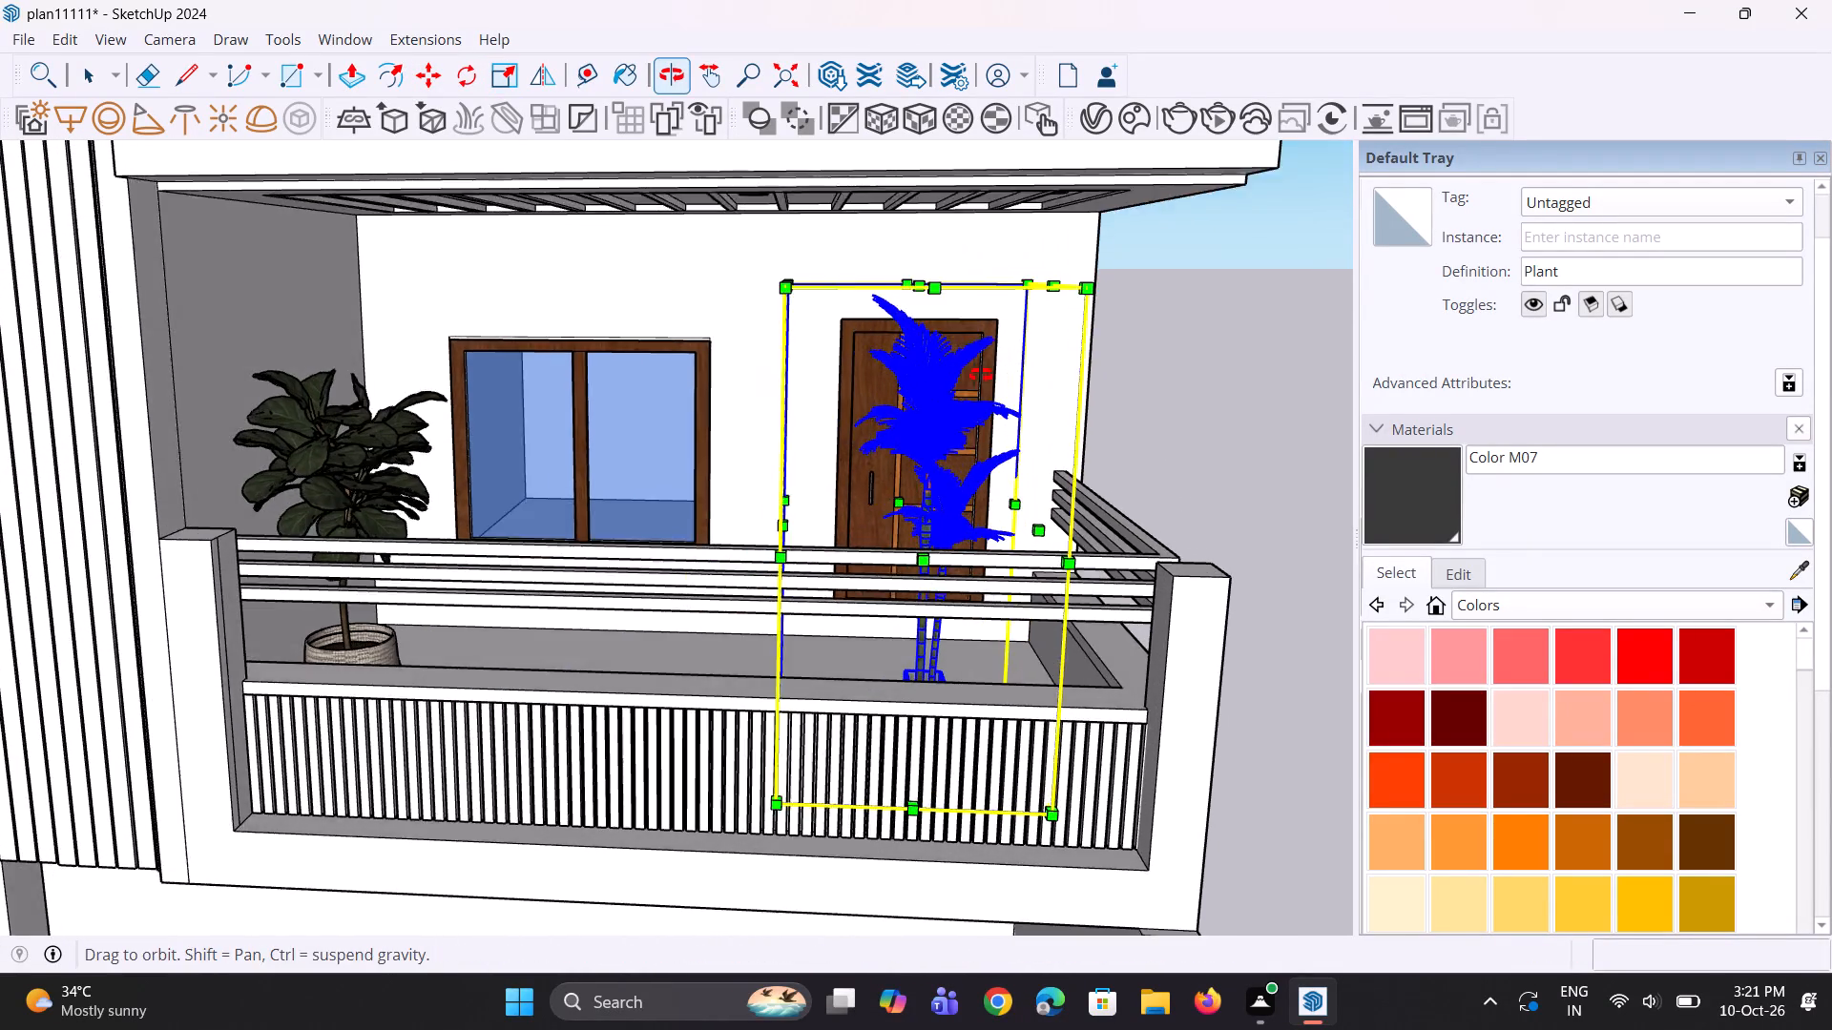
middle_click_drag(981, 375, 1000, 379)
left_click(929, 295)
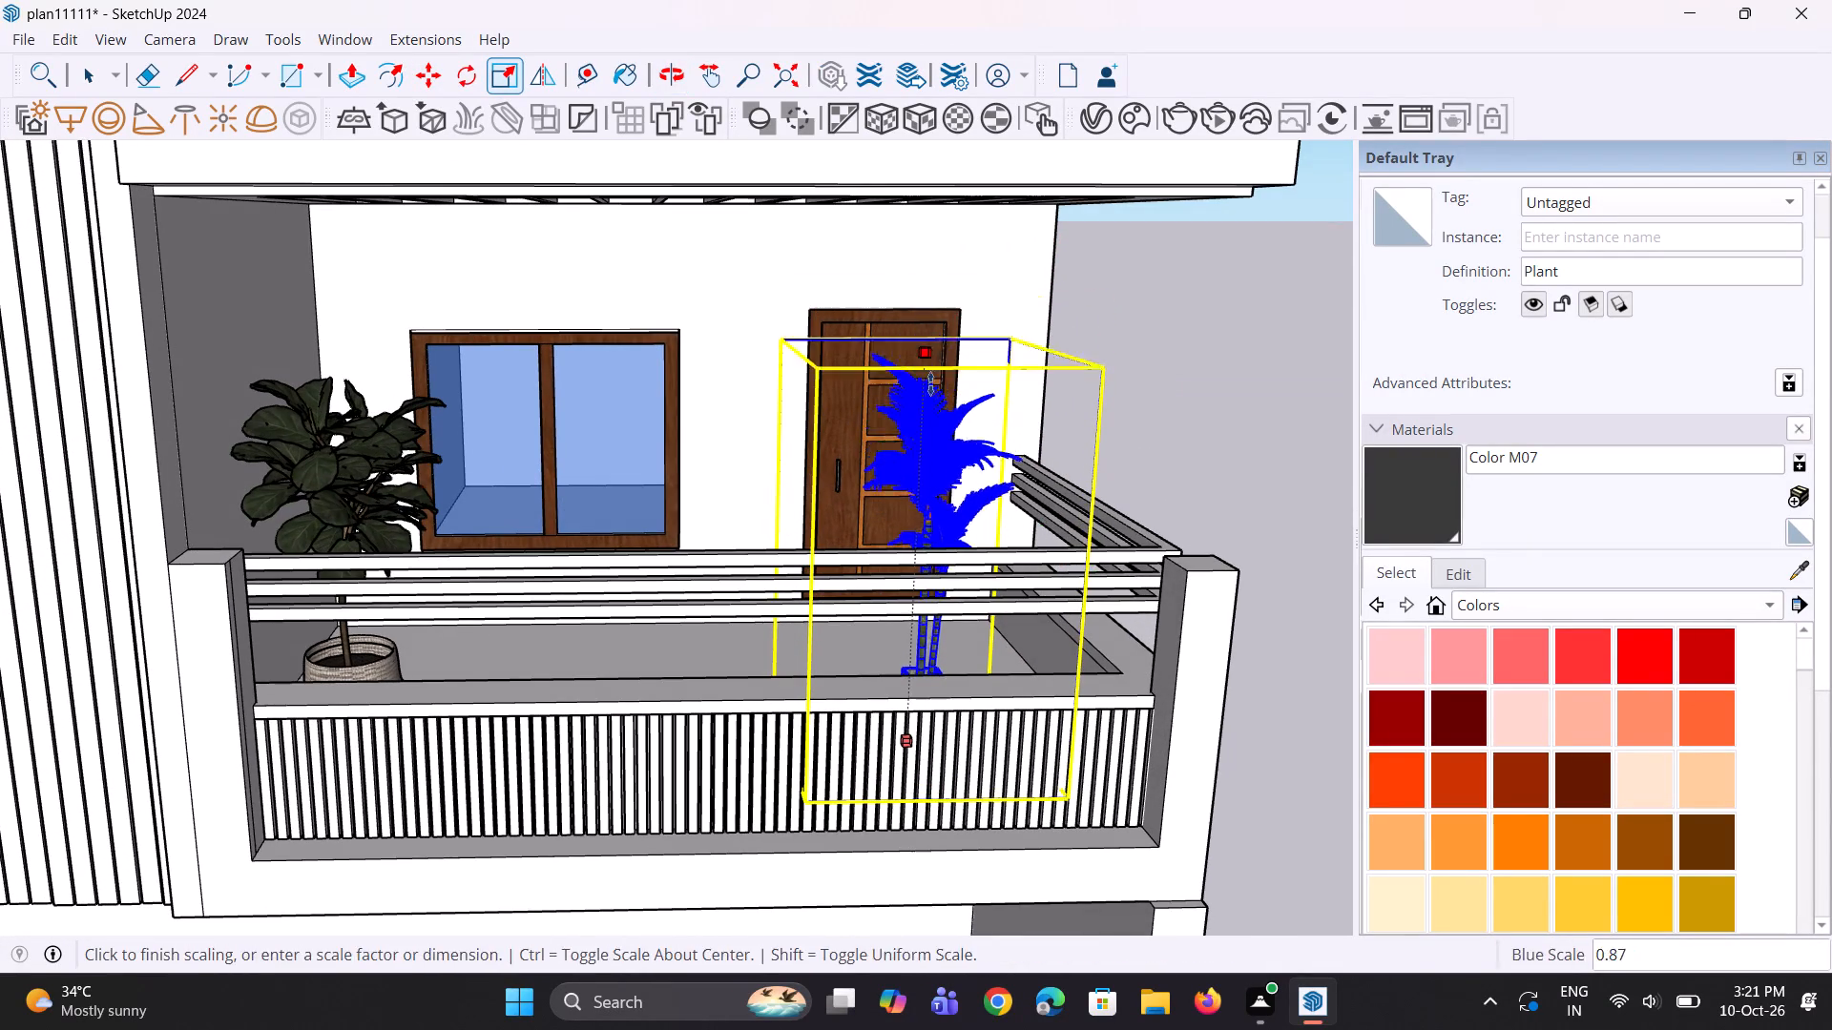
left_click(935, 409)
Move the shortened palm about 1' 5" along the lowest balcony toward the side railing at its outer corner.
middle_click_drag(1114, 596, 939, 510)
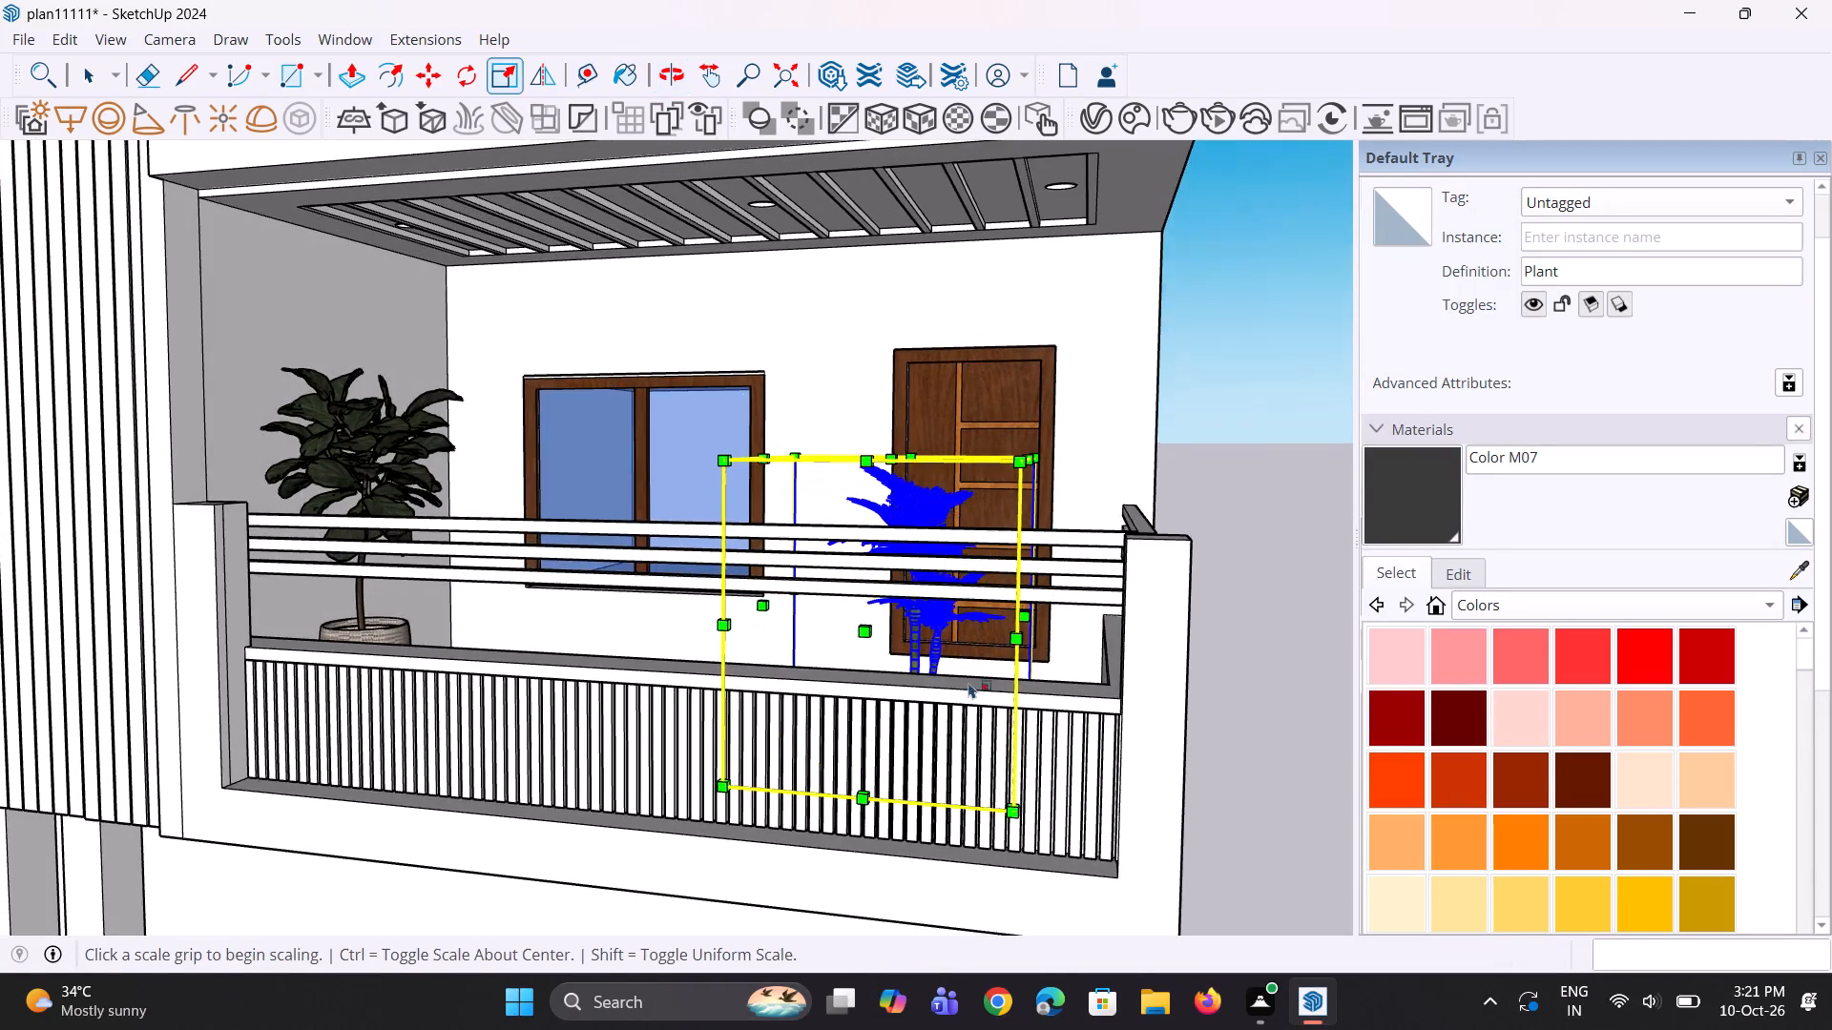
scroll(992, 758, "up", 3)
key("m")
left_click(1017, 821)
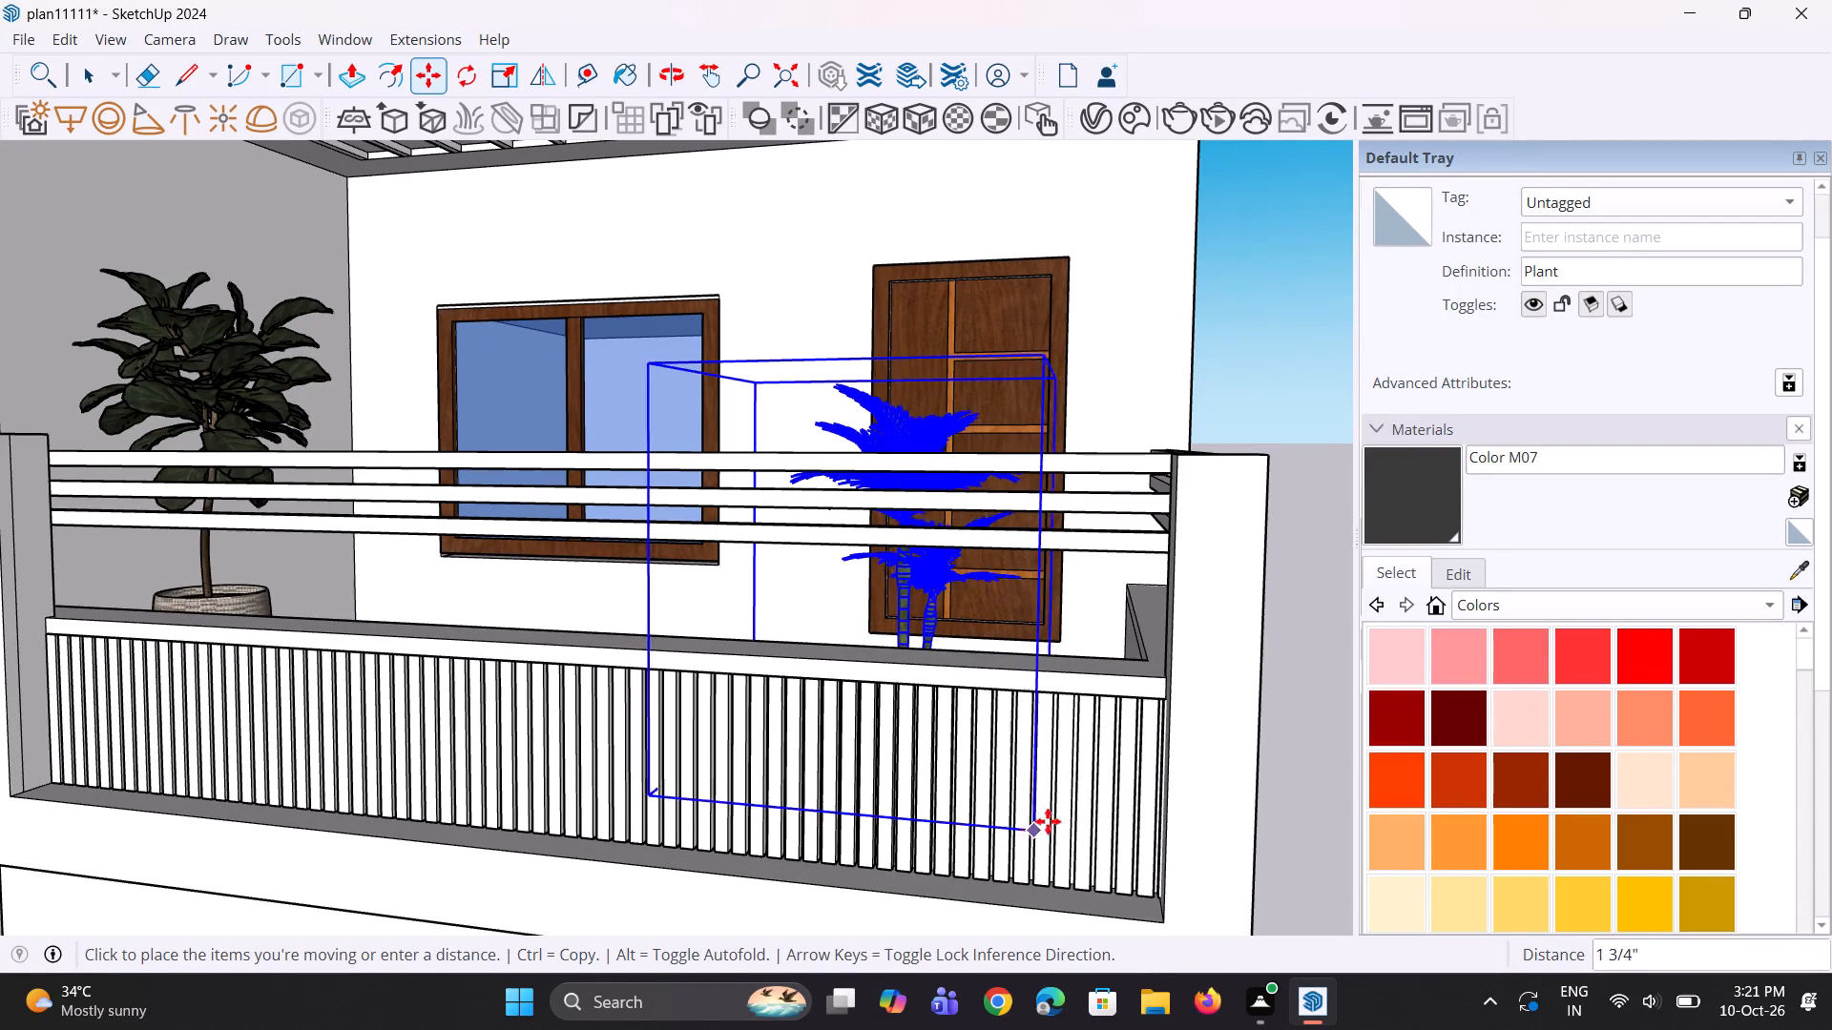
left_click(1153, 841)
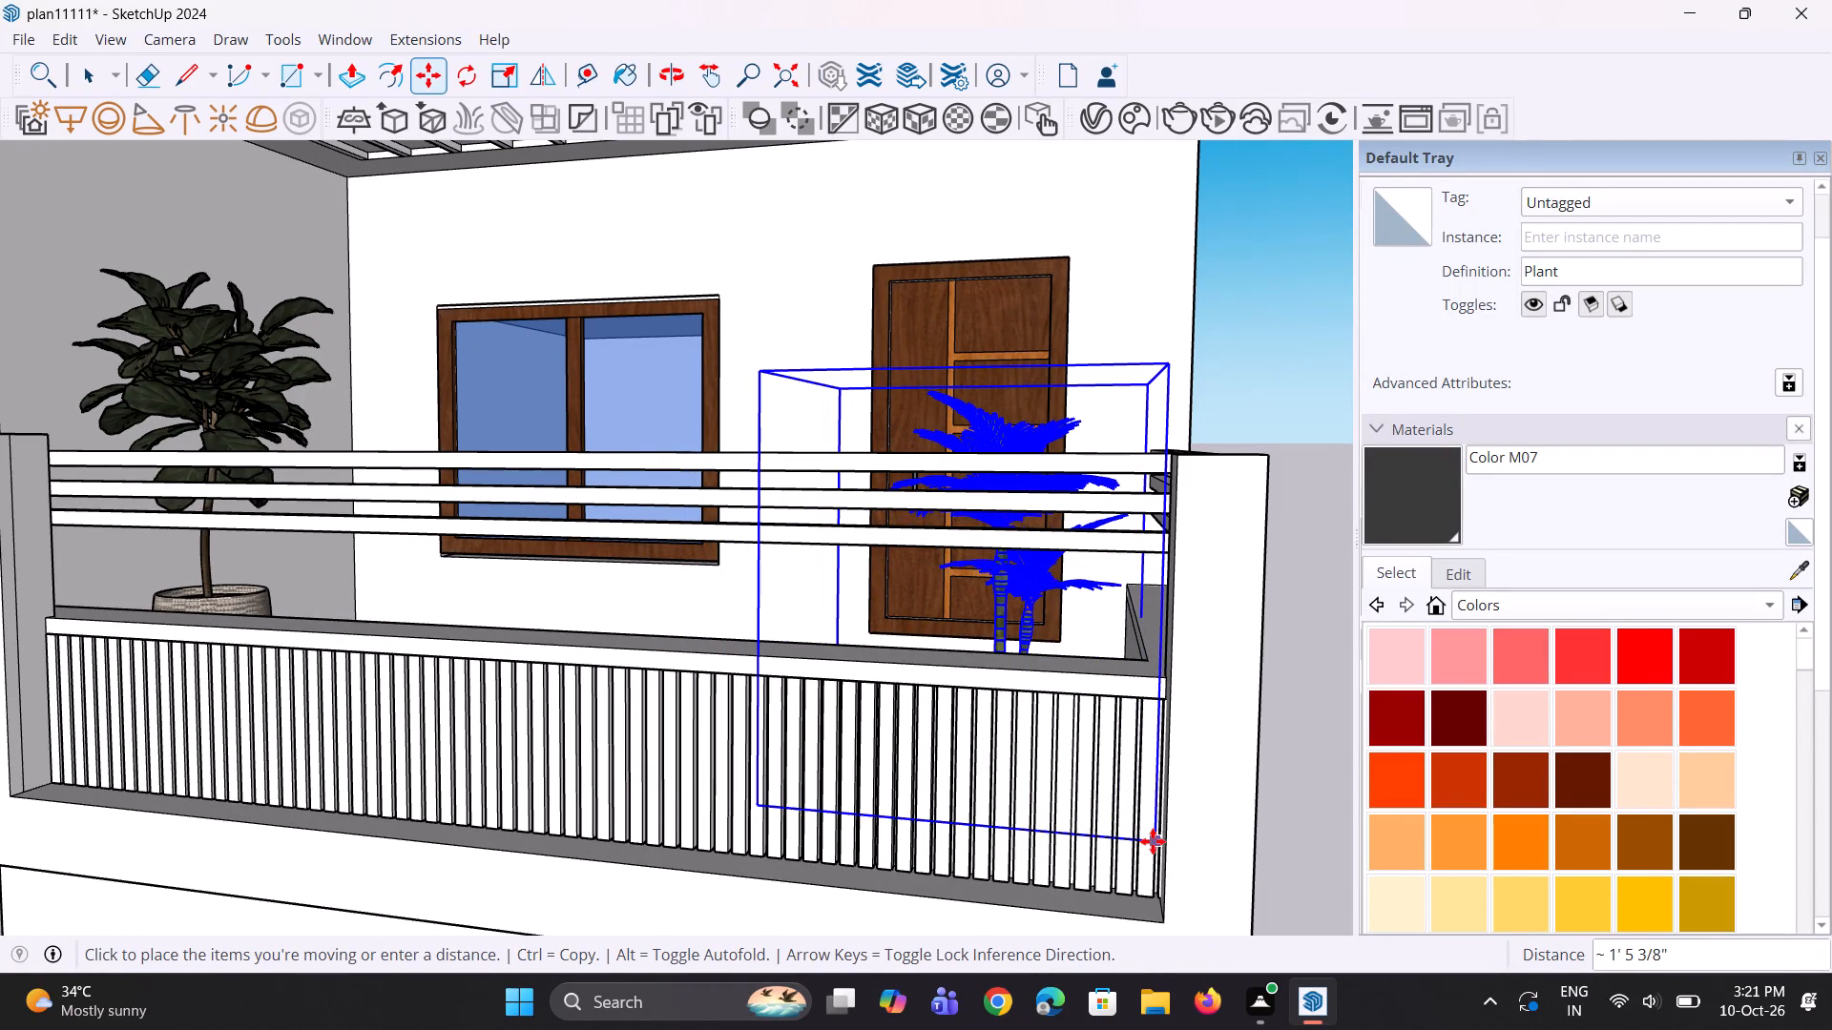
Scale the balcony palm up uniformly to about 1.13, leaving nothing selected.
middle_click_drag(1086, 819, 1145, 819)
key("s")
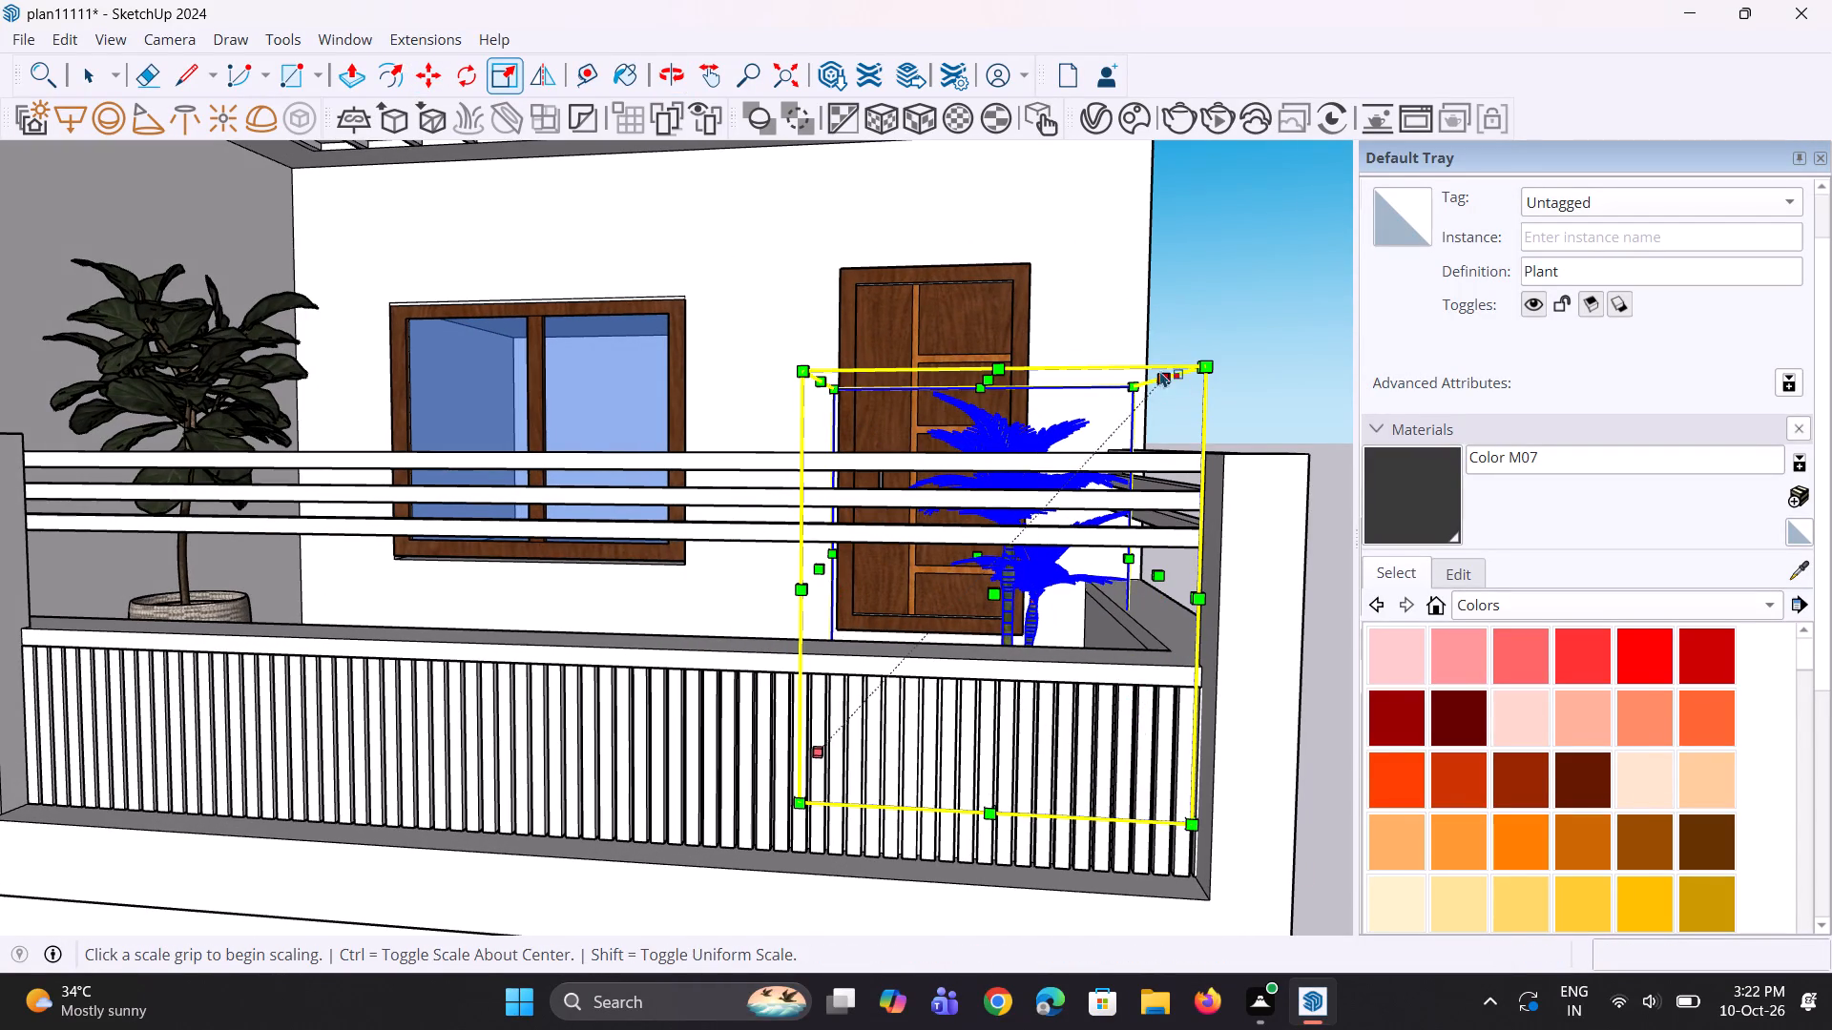
left_click(1134, 386)
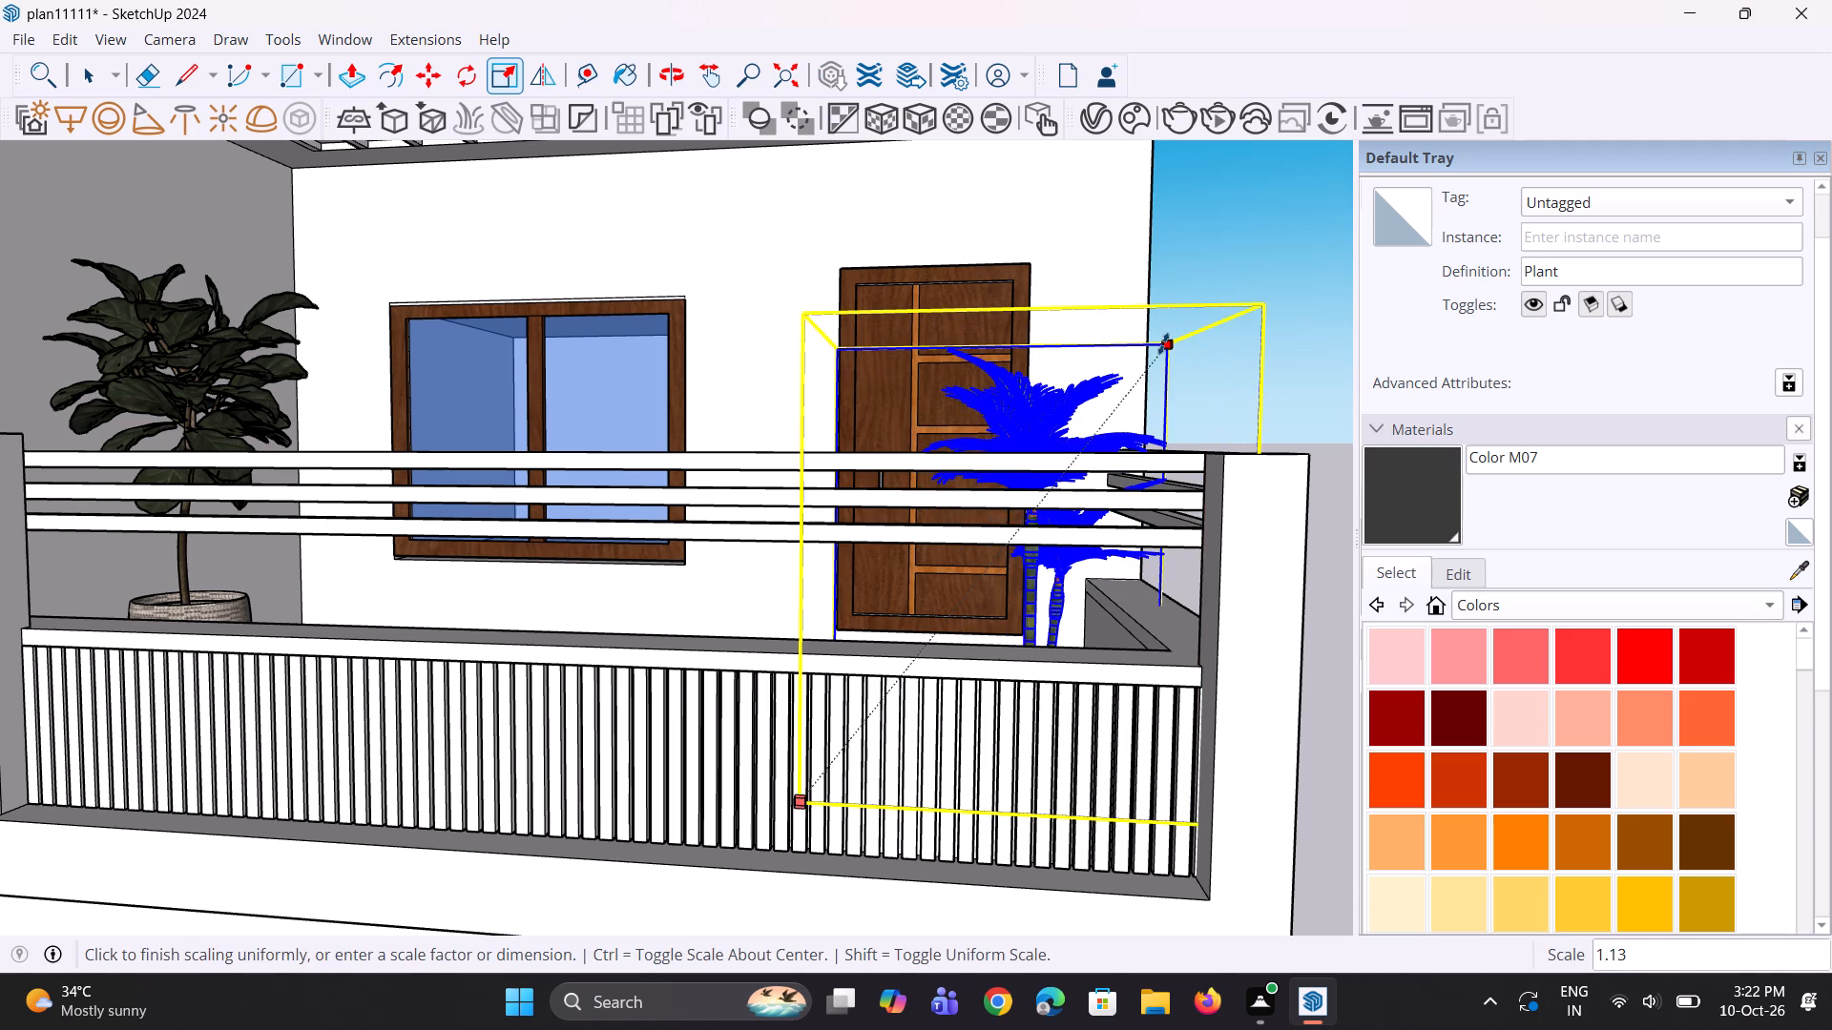
left_click(1168, 340)
key("space")
key("space")
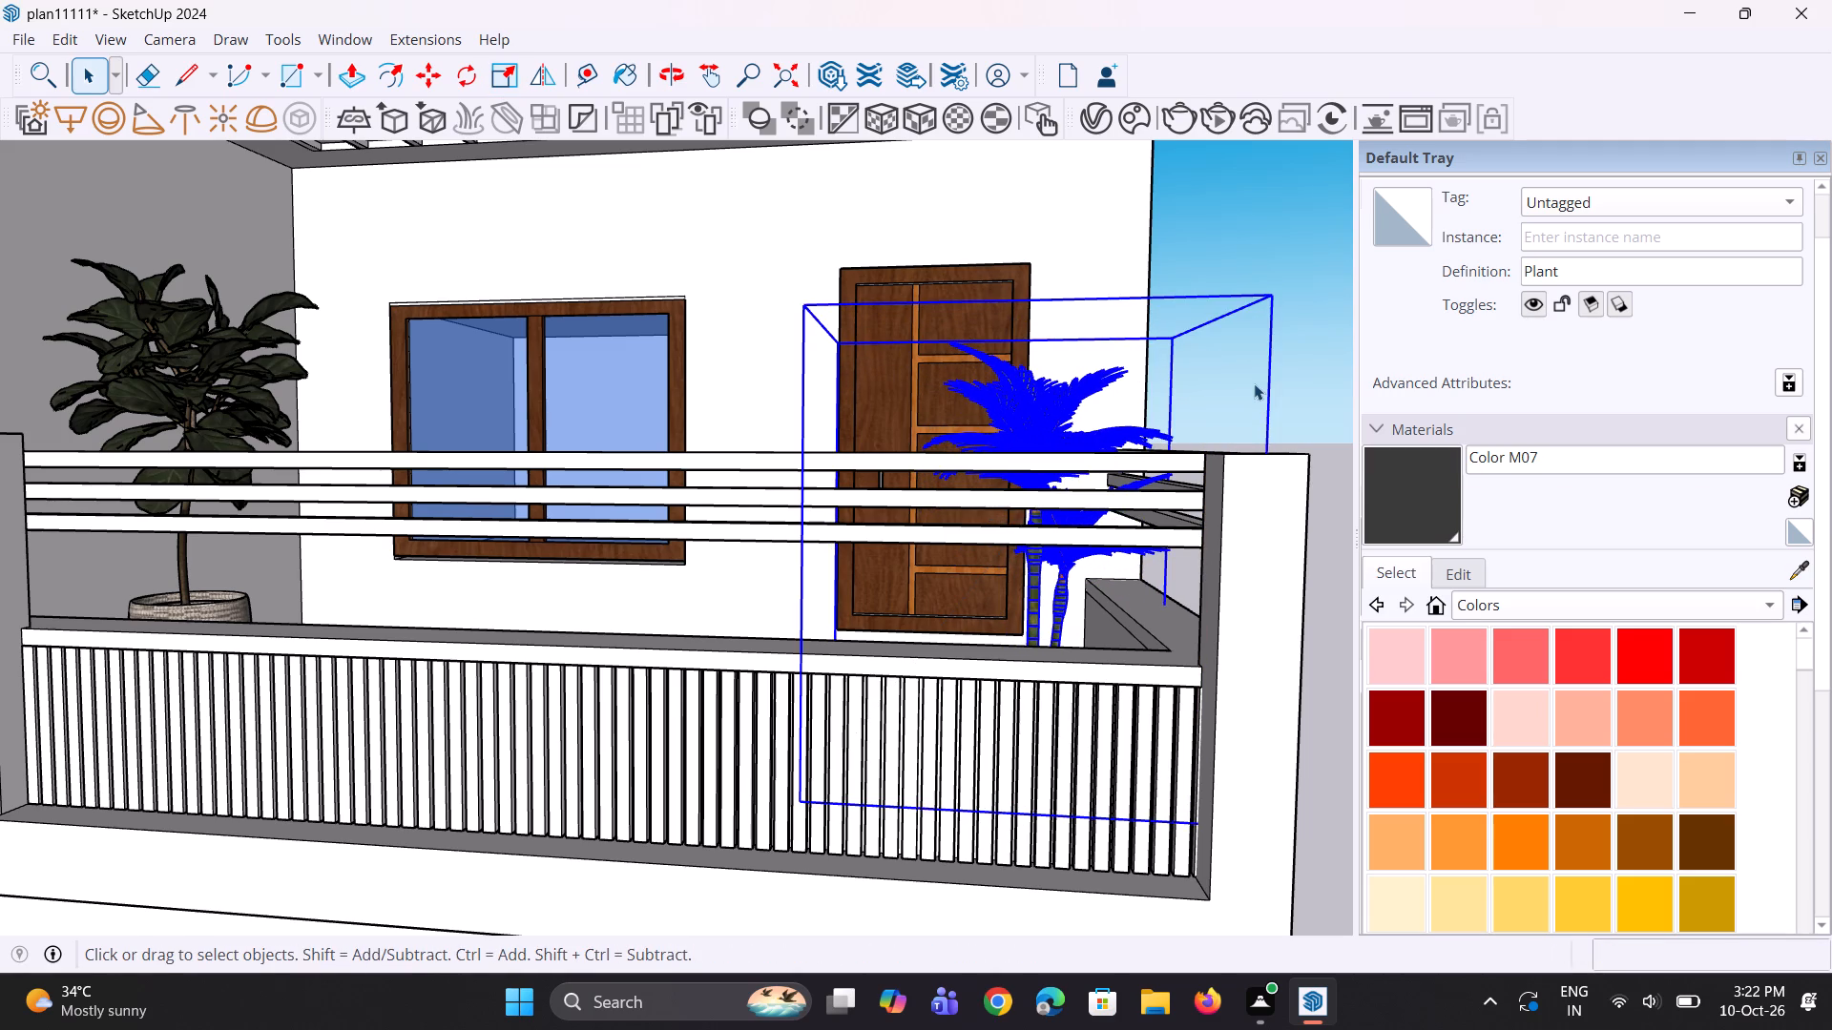
left_click(1268, 402)
Examine the planted balconies and ground floor across the front facade.
scroll(1165, 422, "down", 4)
middle_click_drag(1082, 545, 1143, 634)
scroll(942, 505, "down", 10)
middle_click_drag(926, 444, 954, 326)
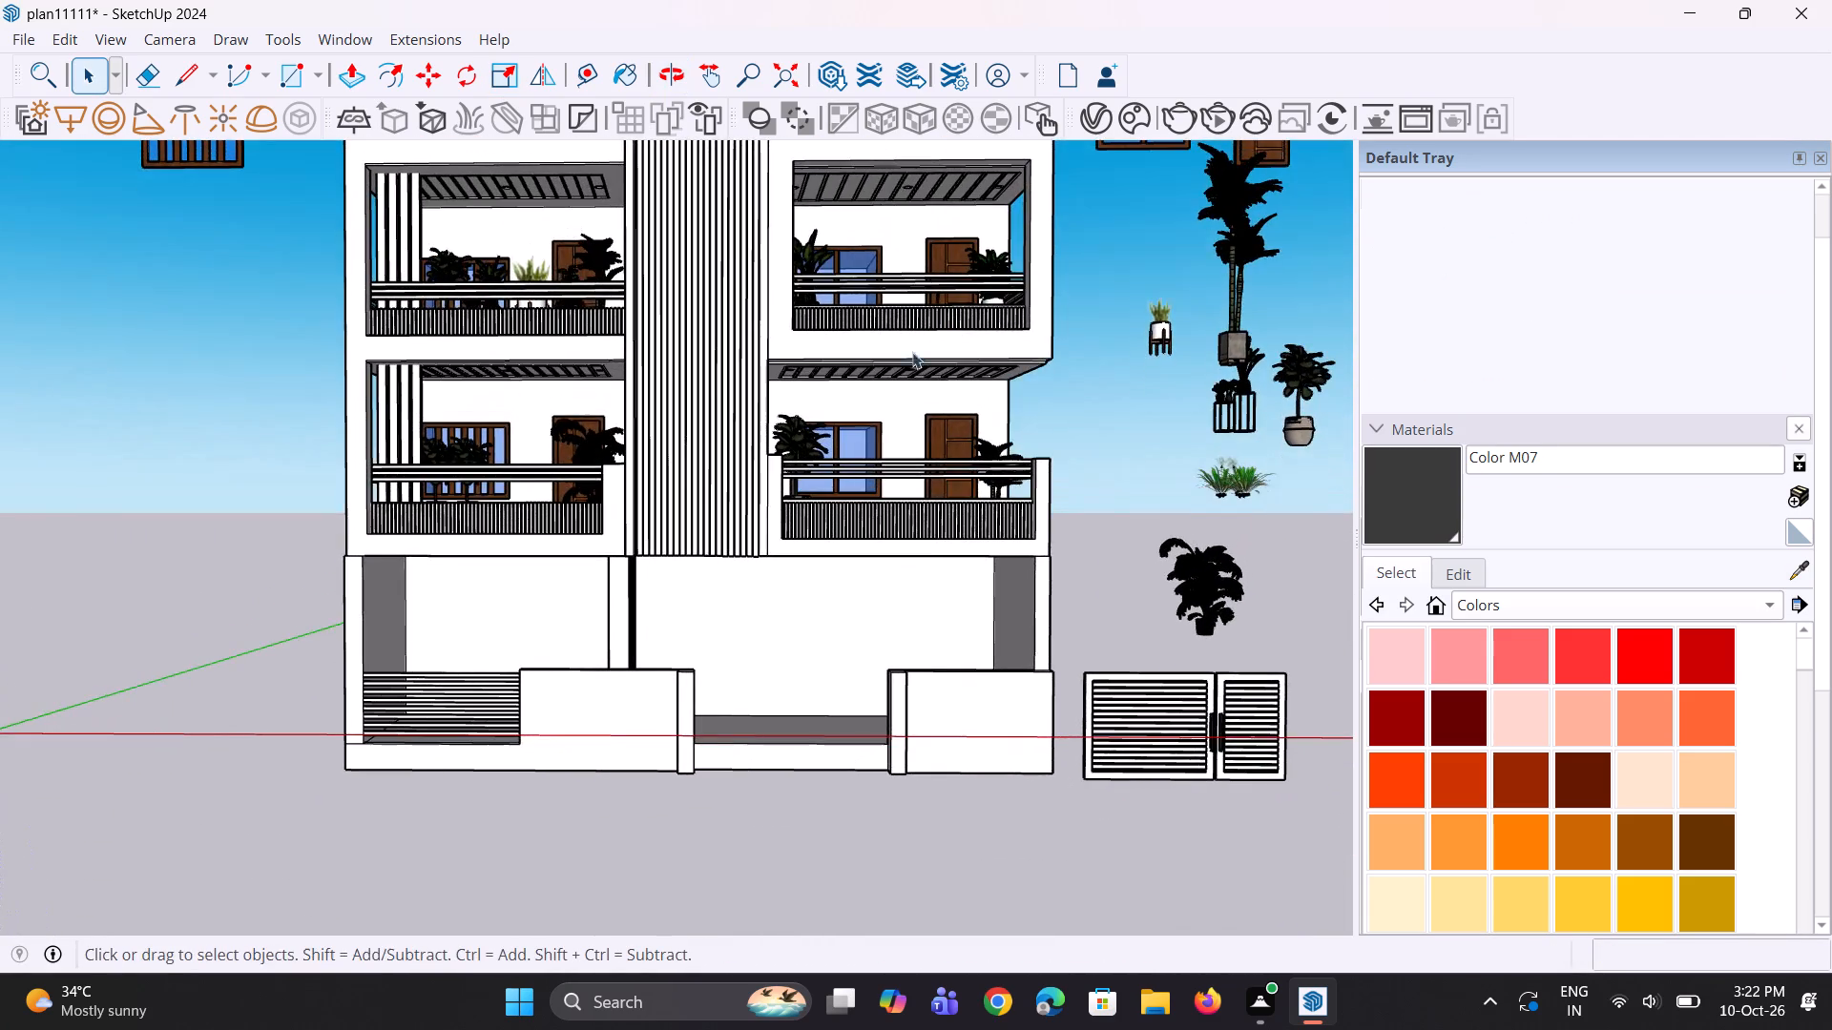
scroll(815, 403, "down", 4)
middle_click_drag(798, 437, 853, 477)
scroll(836, 442, "up", 2)
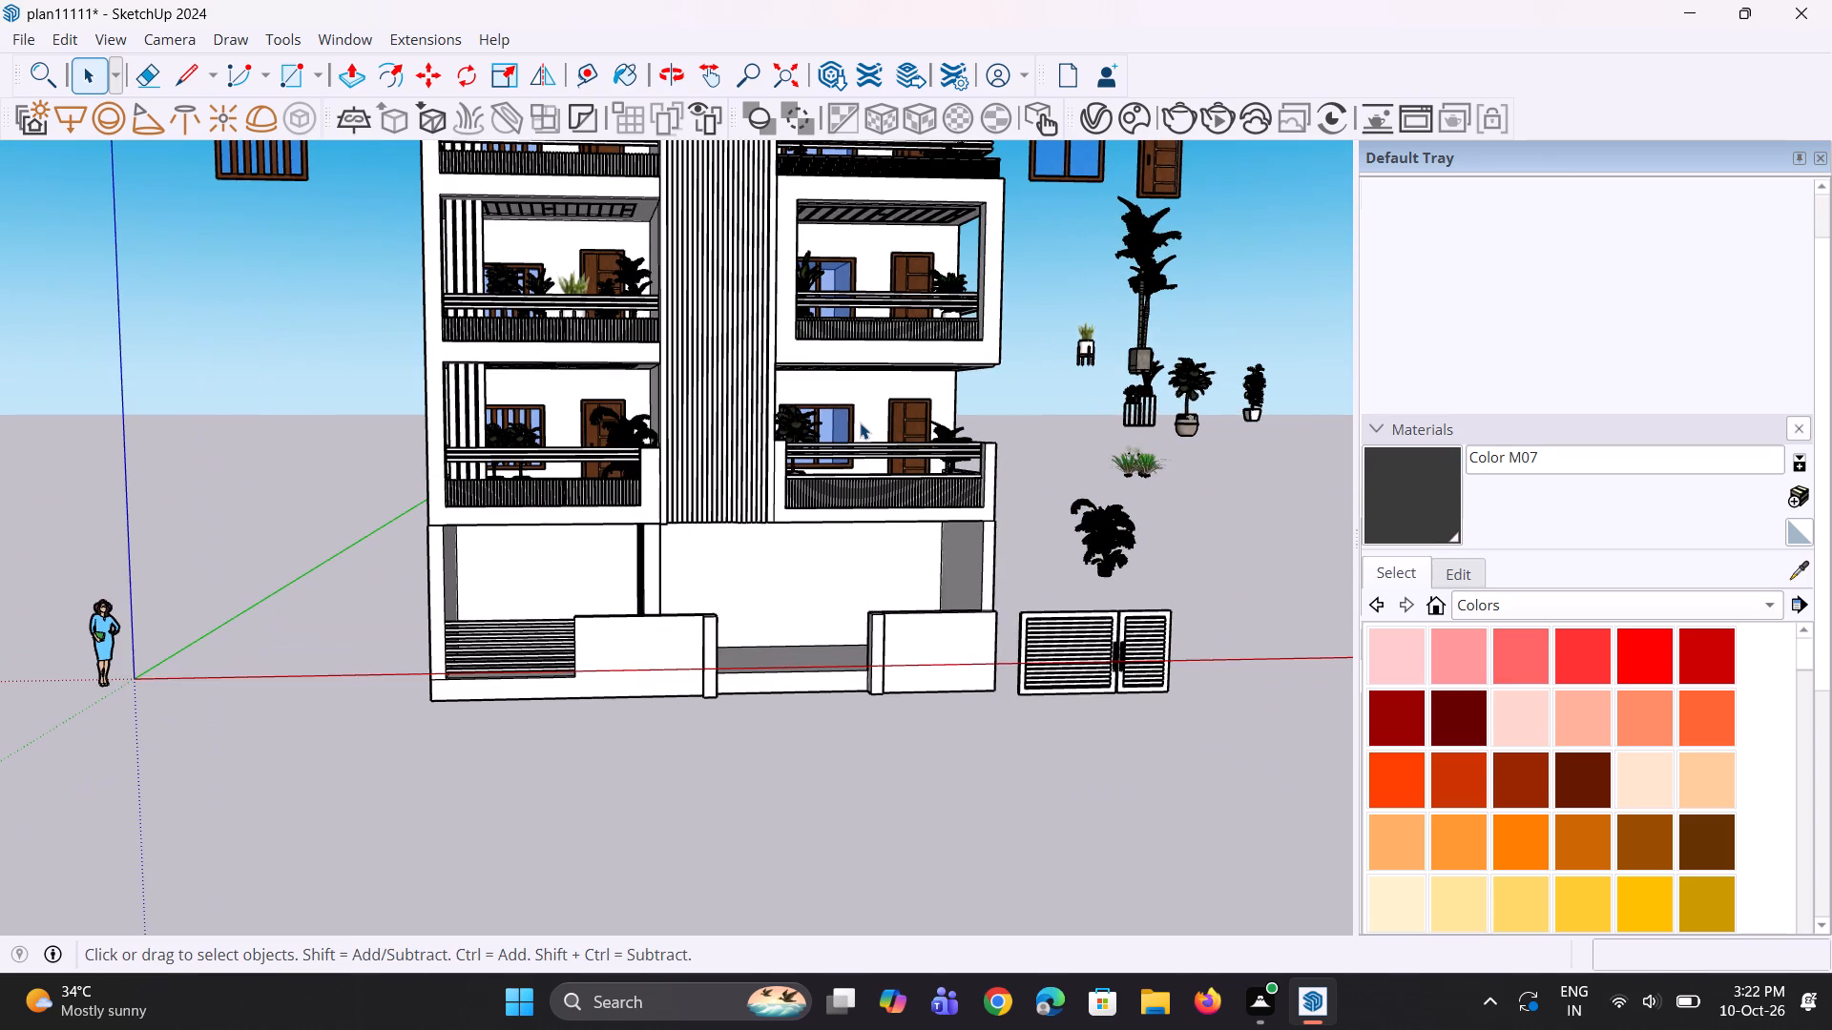
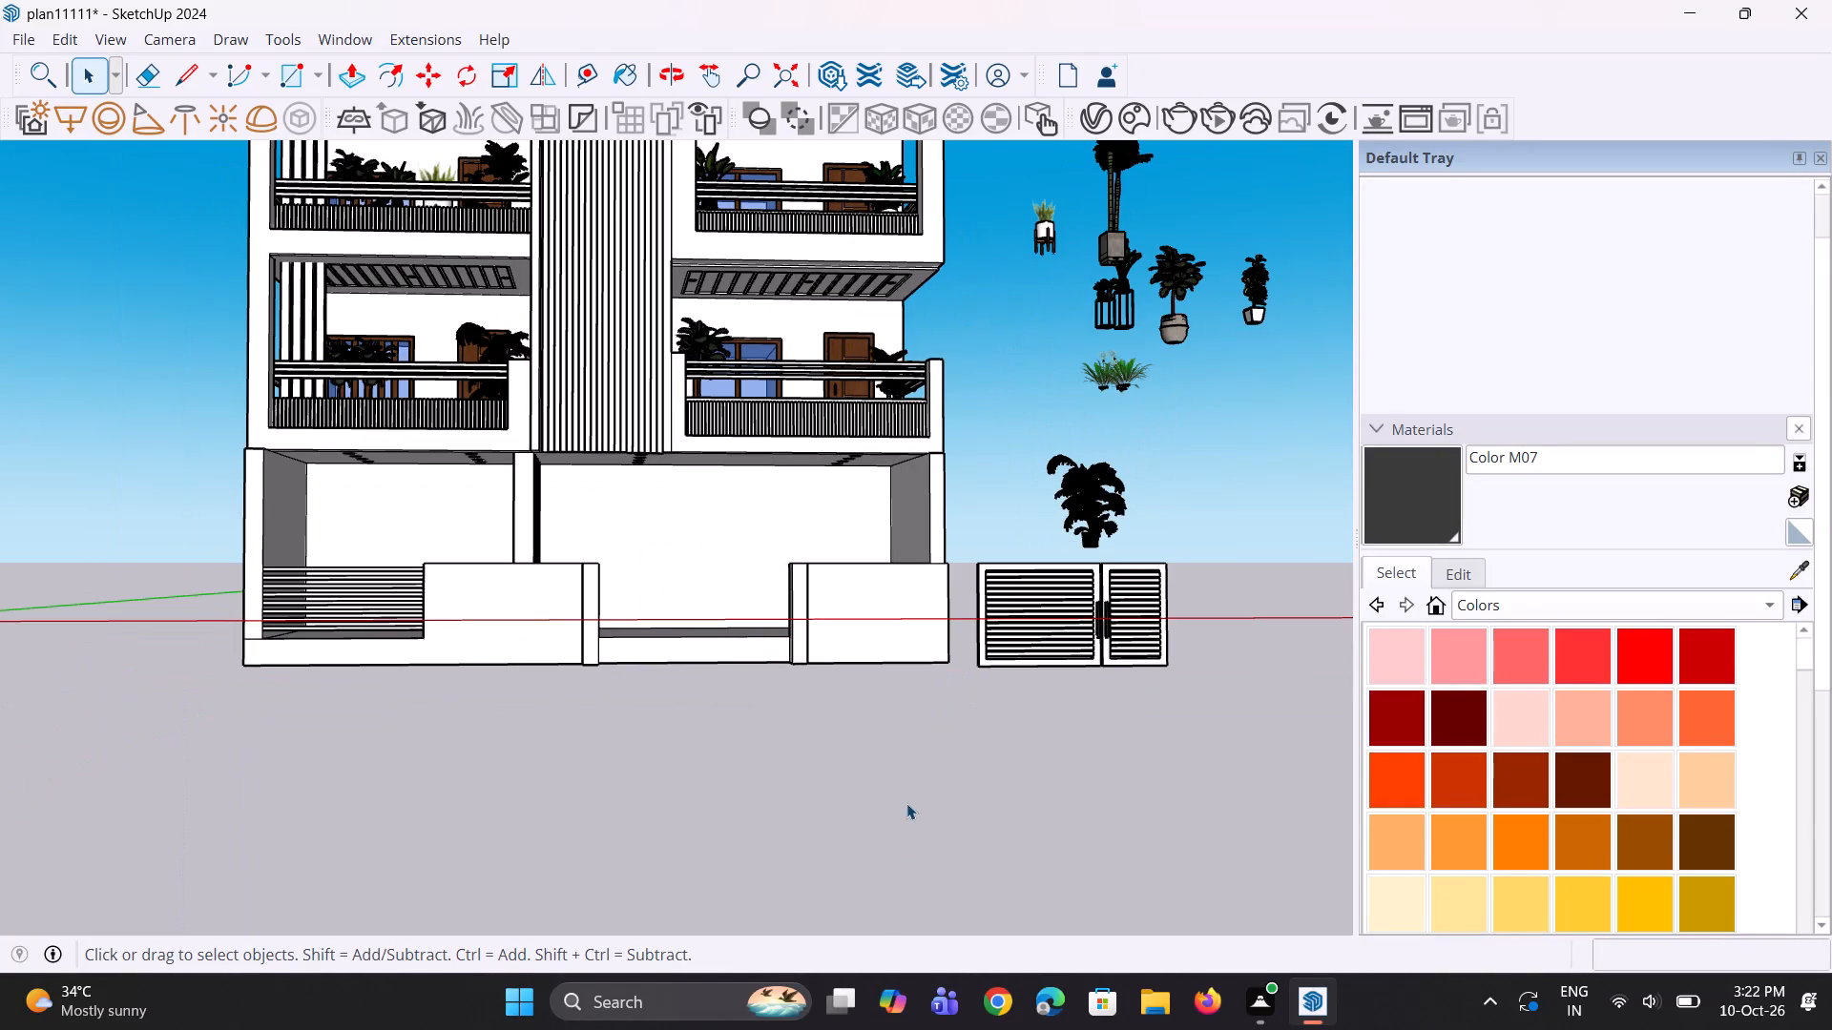
Examine the front facade, its lower planted balconies and the ground-floor boundary wall.
middle_click_drag(1003, 844, 980, 865)
scroll(1009, 792, "down", 3)
middle_click_drag(963, 794, 952, 886)
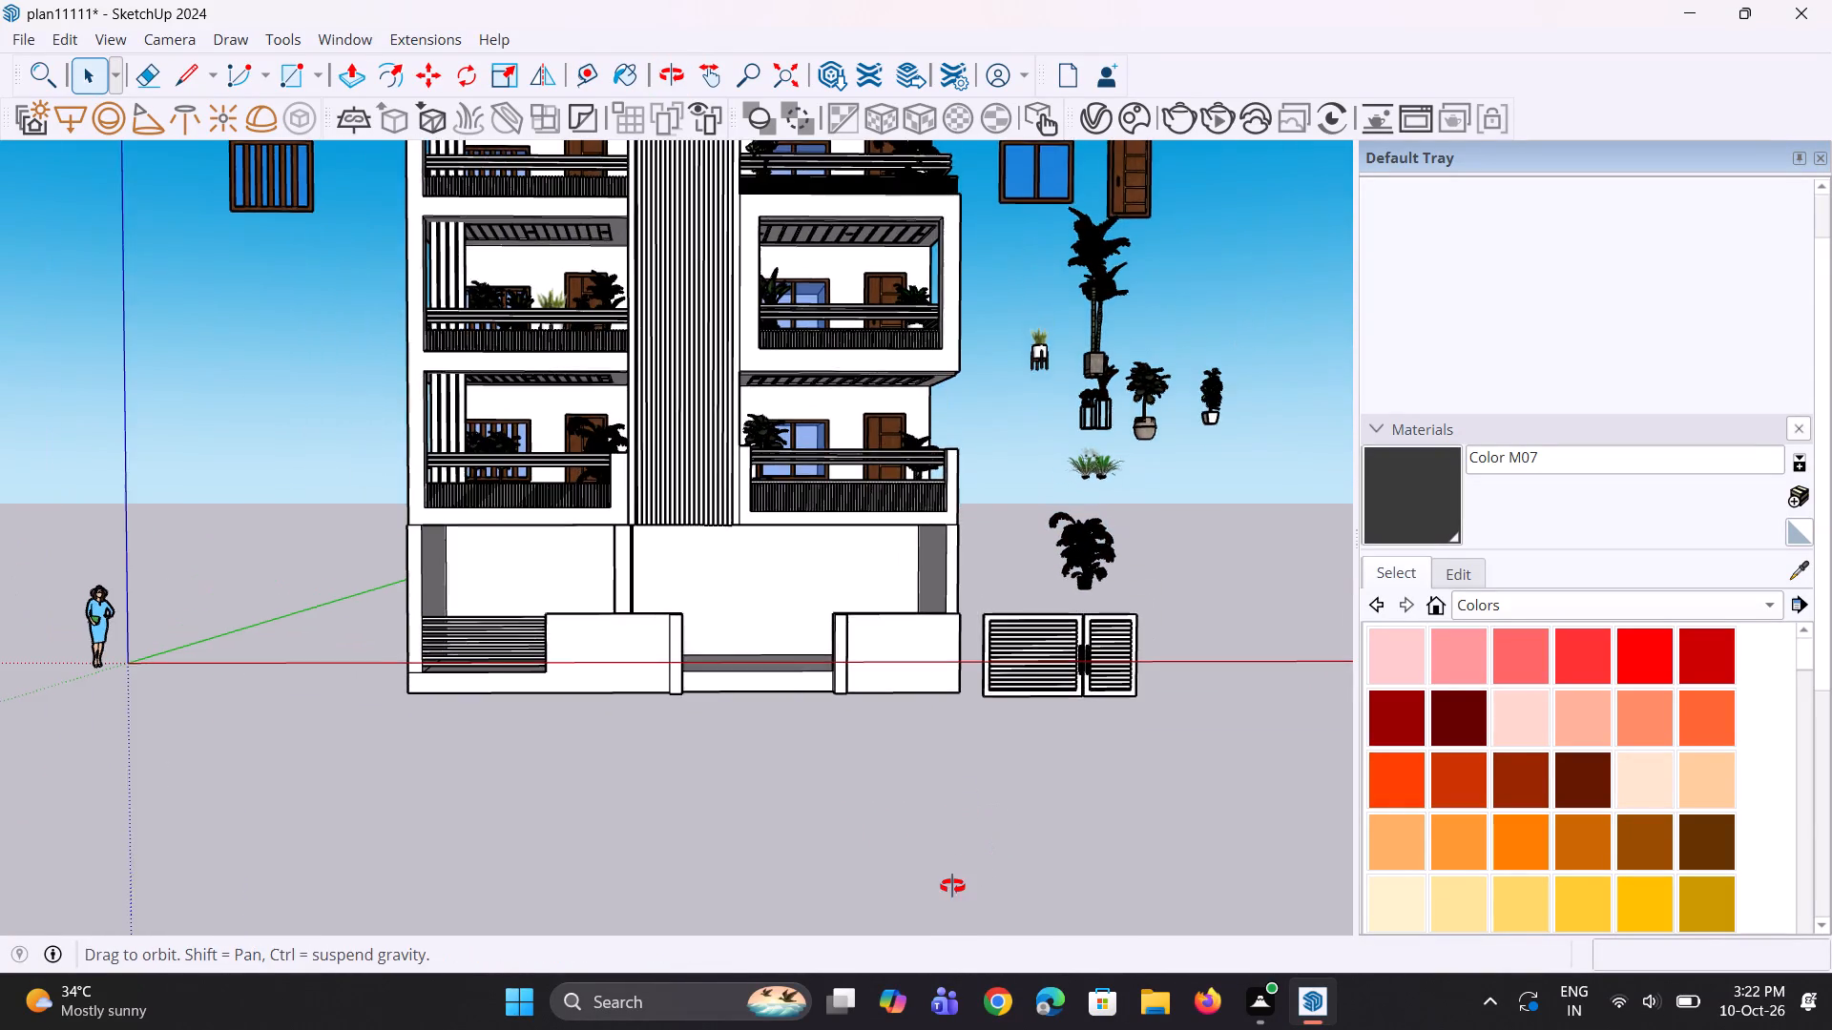
middle_click_drag(952, 886, 947, 897)
scroll(705, 650, "down", 2)
middle_click_drag(569, 578, 572, 611)
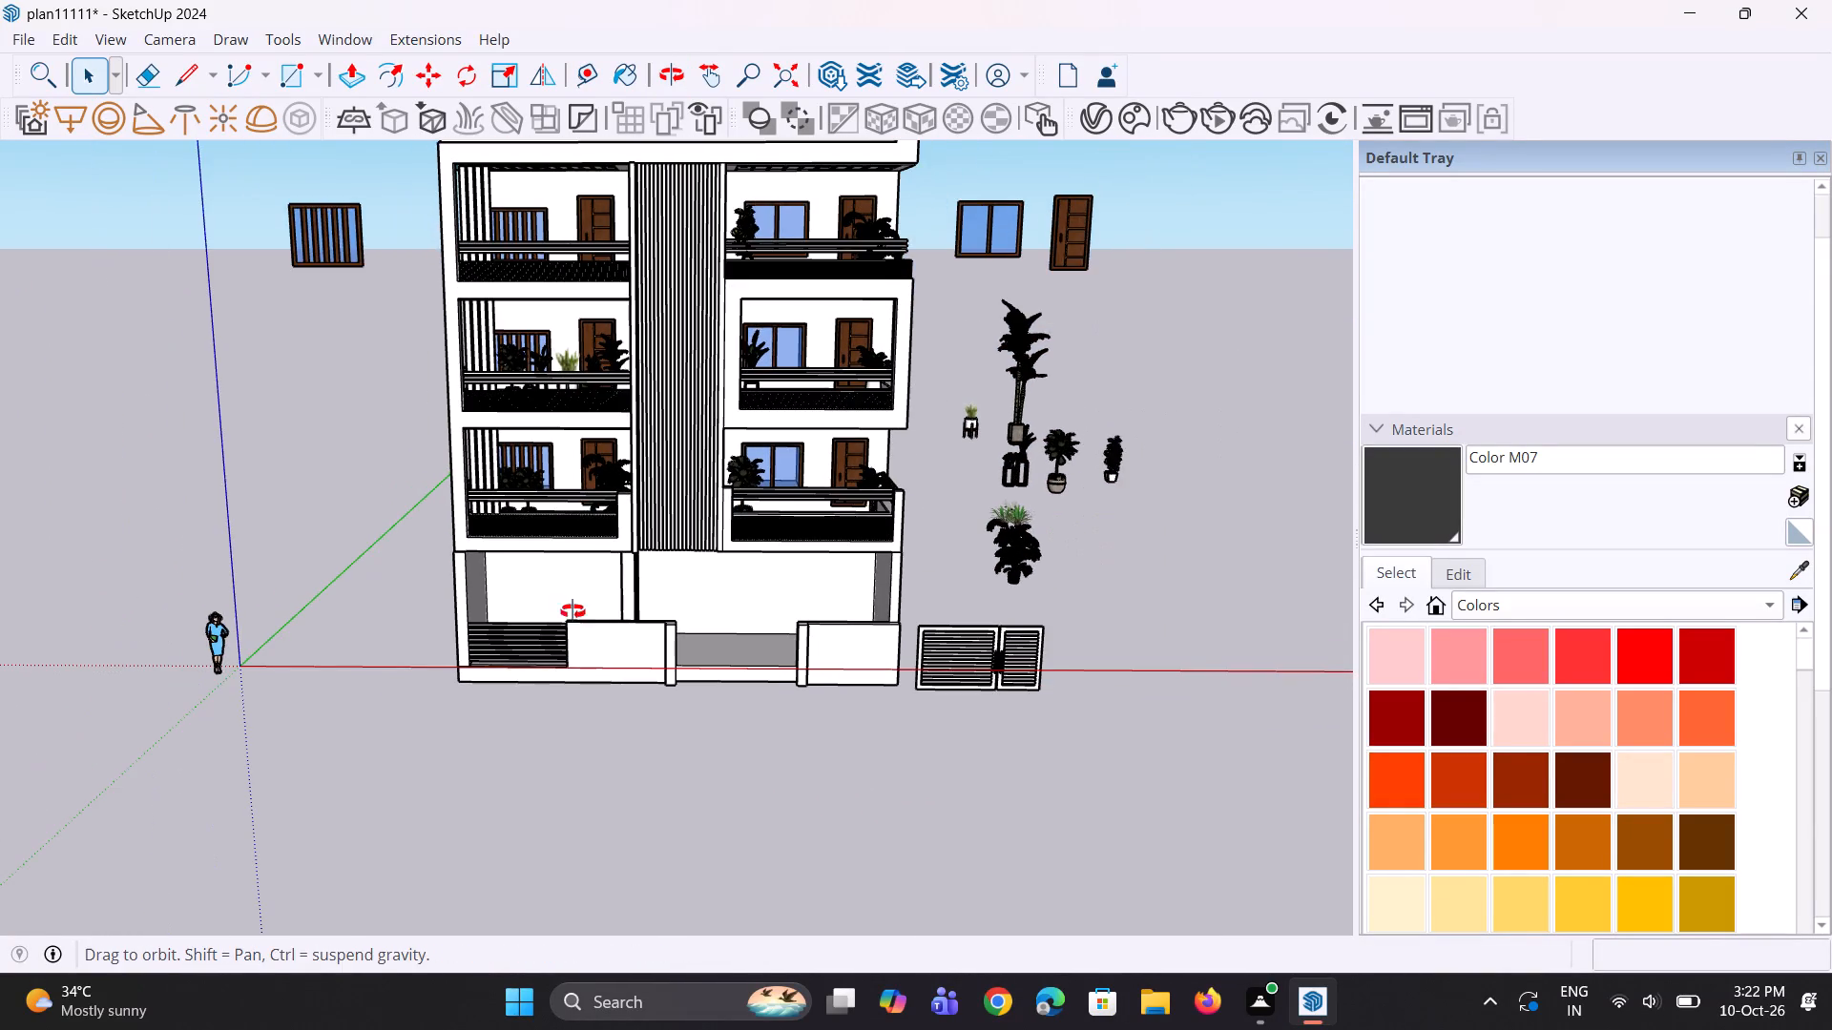
middle_click_drag(572, 611, 590, 715)
scroll(710, 460, "up", 6)
middle_click_drag(870, 535, 816, 476)
scroll(870, 535, "up", 1)
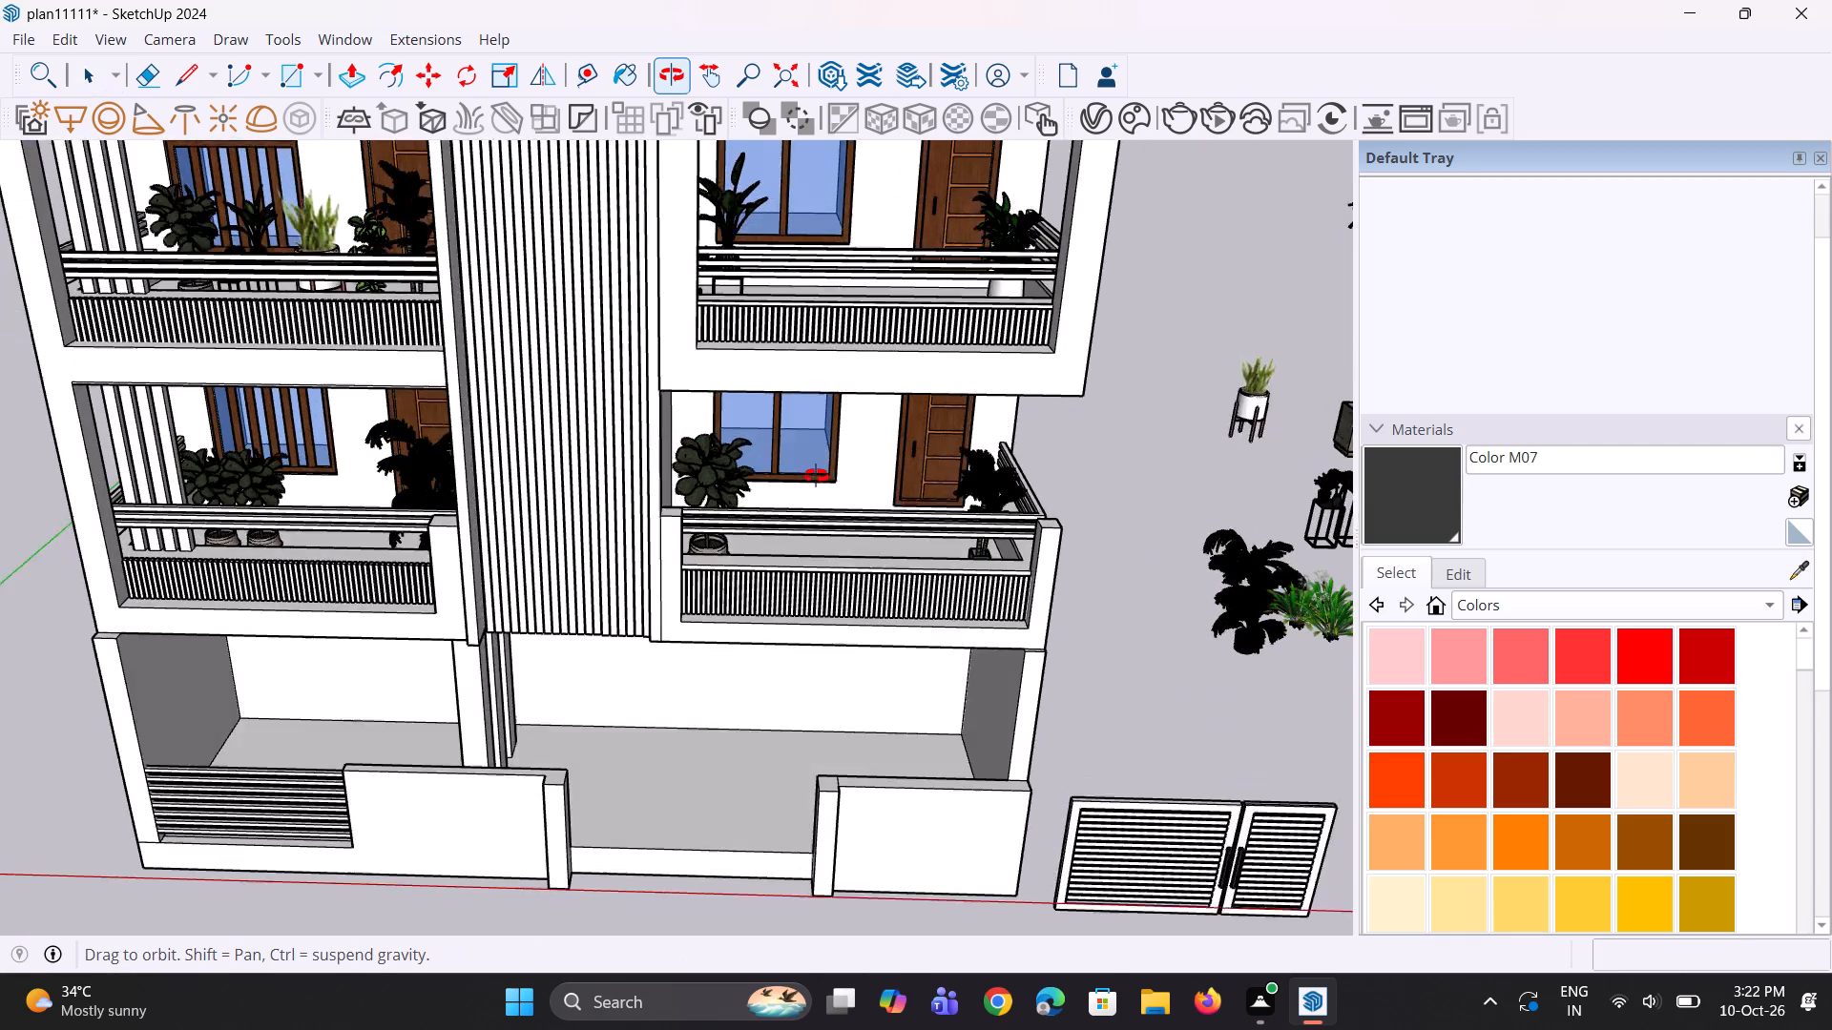
Copy the lengthwise edge on the inner face of the lowest balcony's front parapet, beside the palm, about 2 15/16" downward.
middle_click_drag(816, 476, 80, 581)
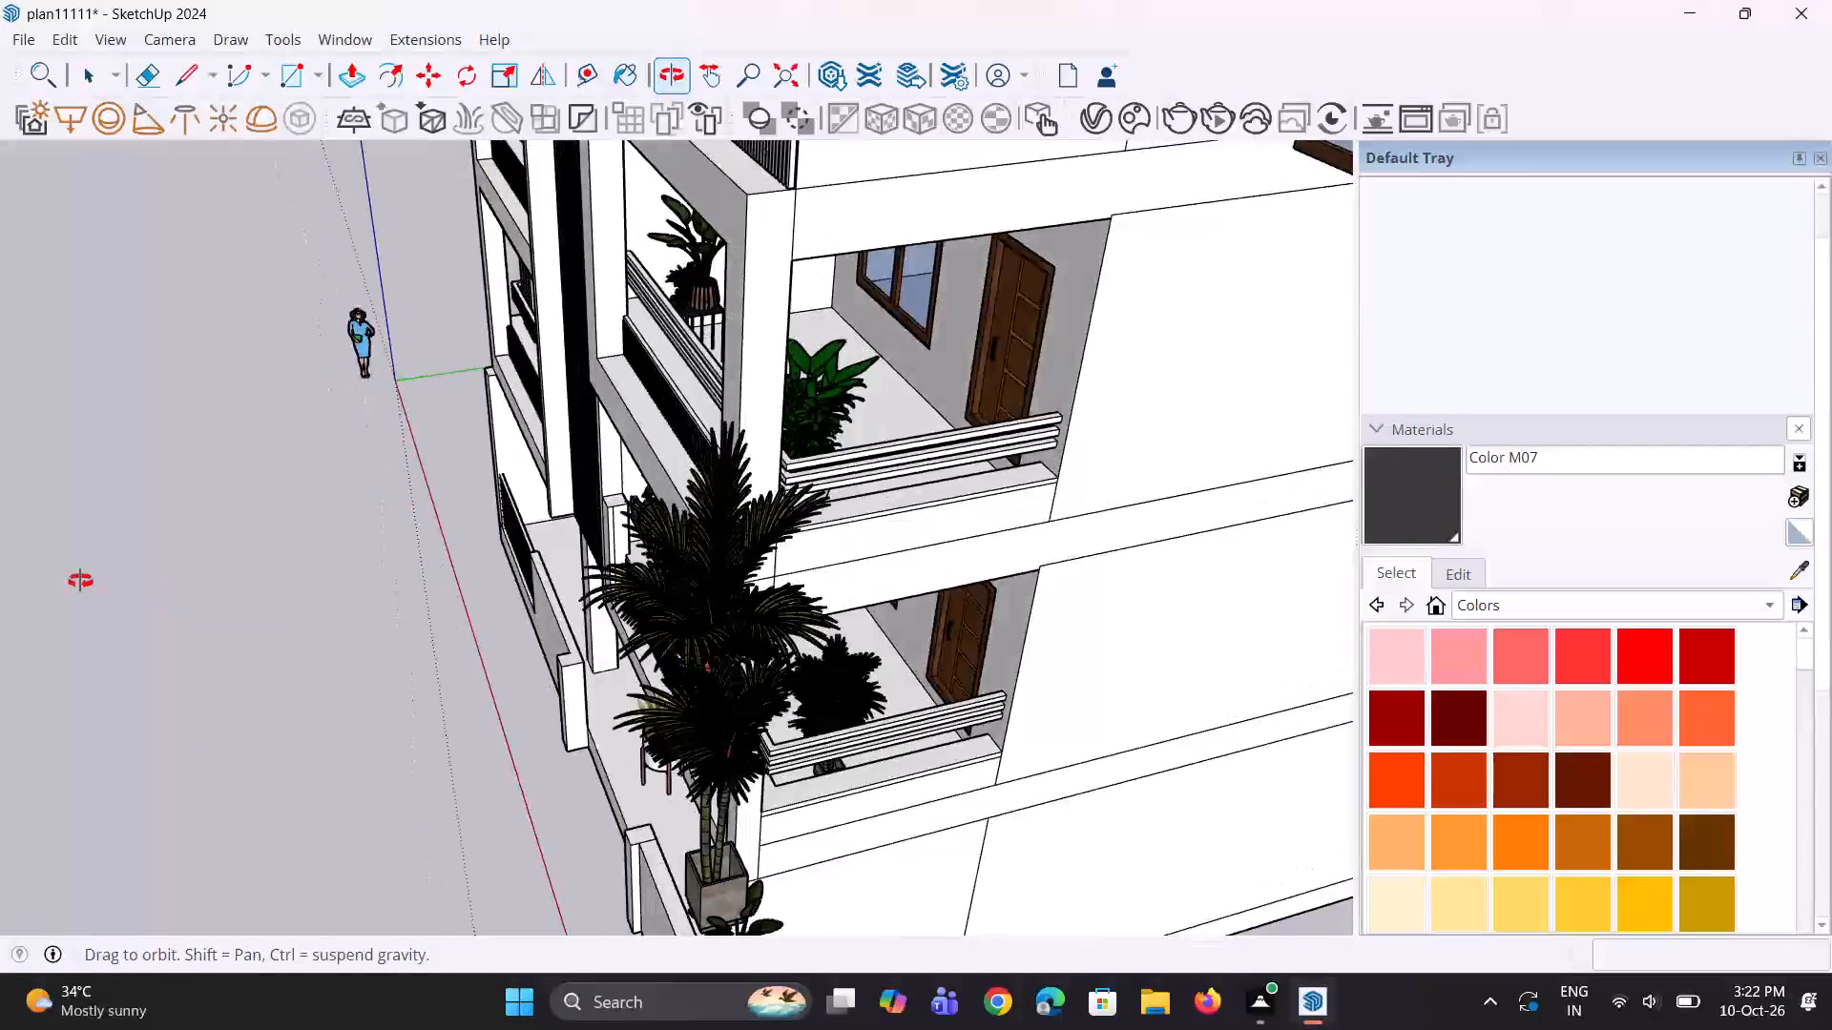
middle_click_drag(80, 581, 0, 525)
scroll(852, 655, "up", 3)
scroll(536, 558, "up", 3)
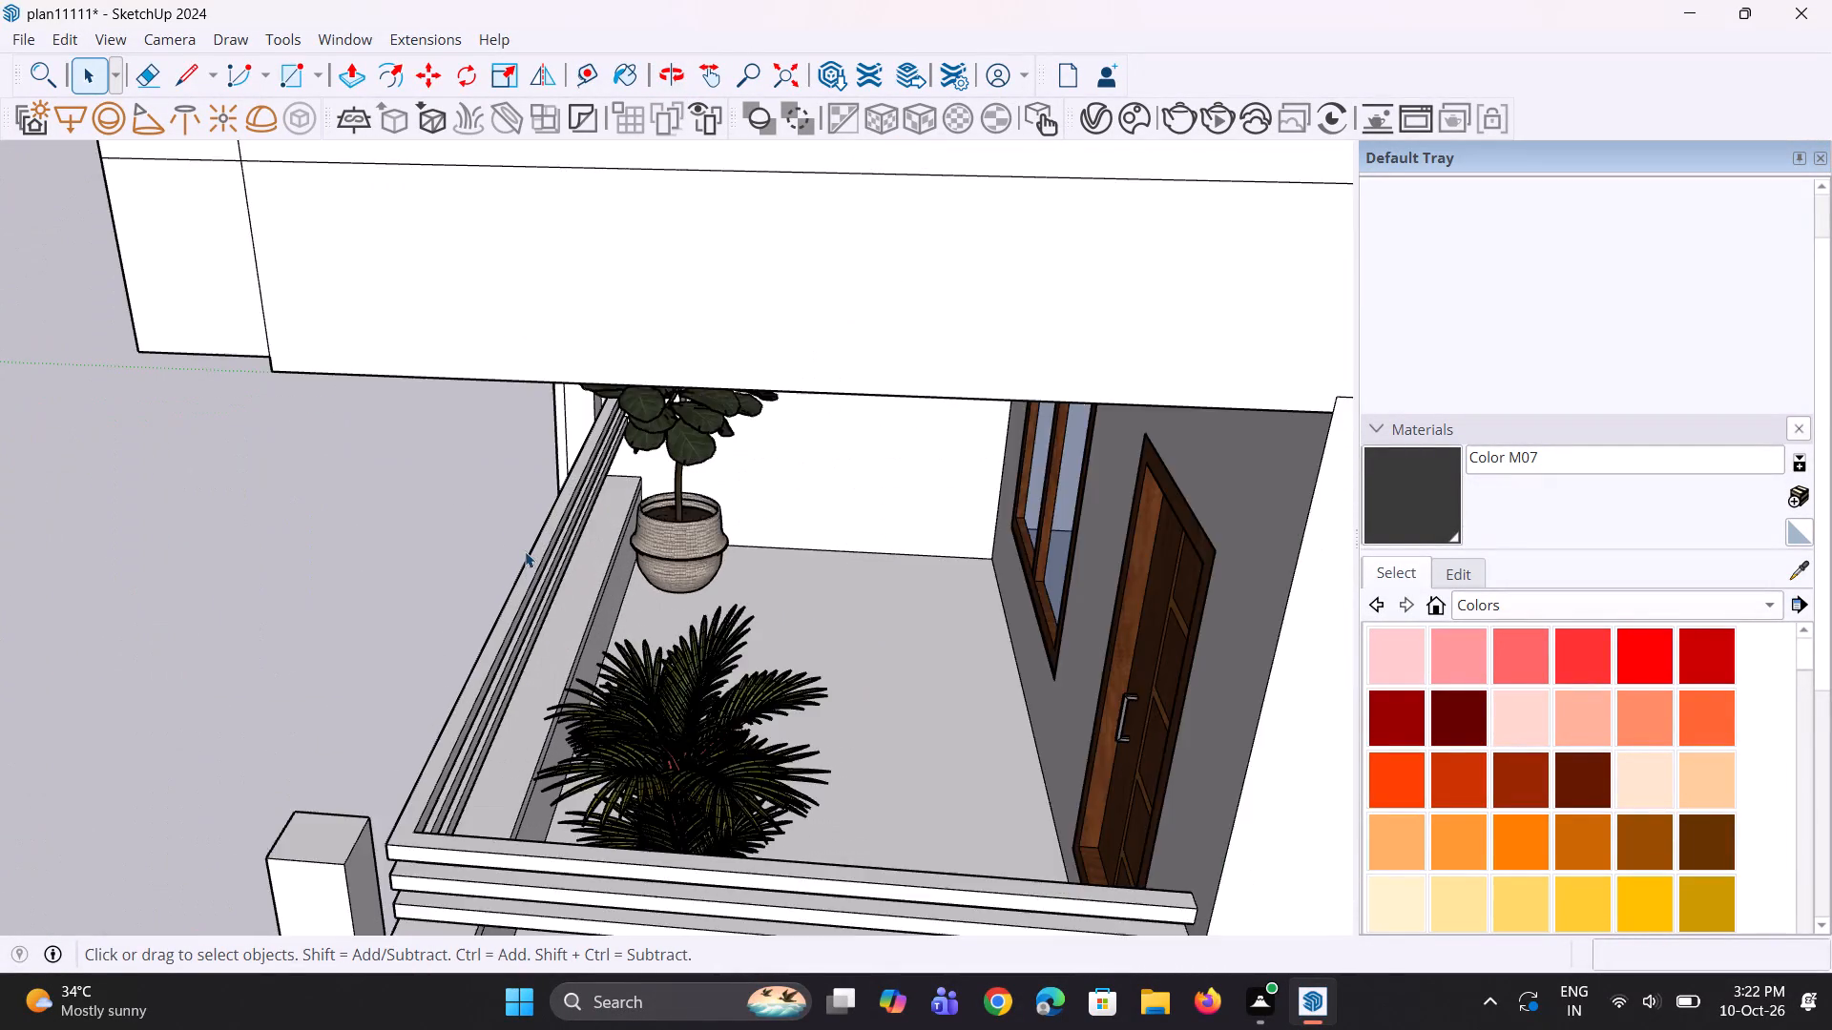
scroll(525, 551, "up", 6)
middle_click_drag(552, 628, 507, 593)
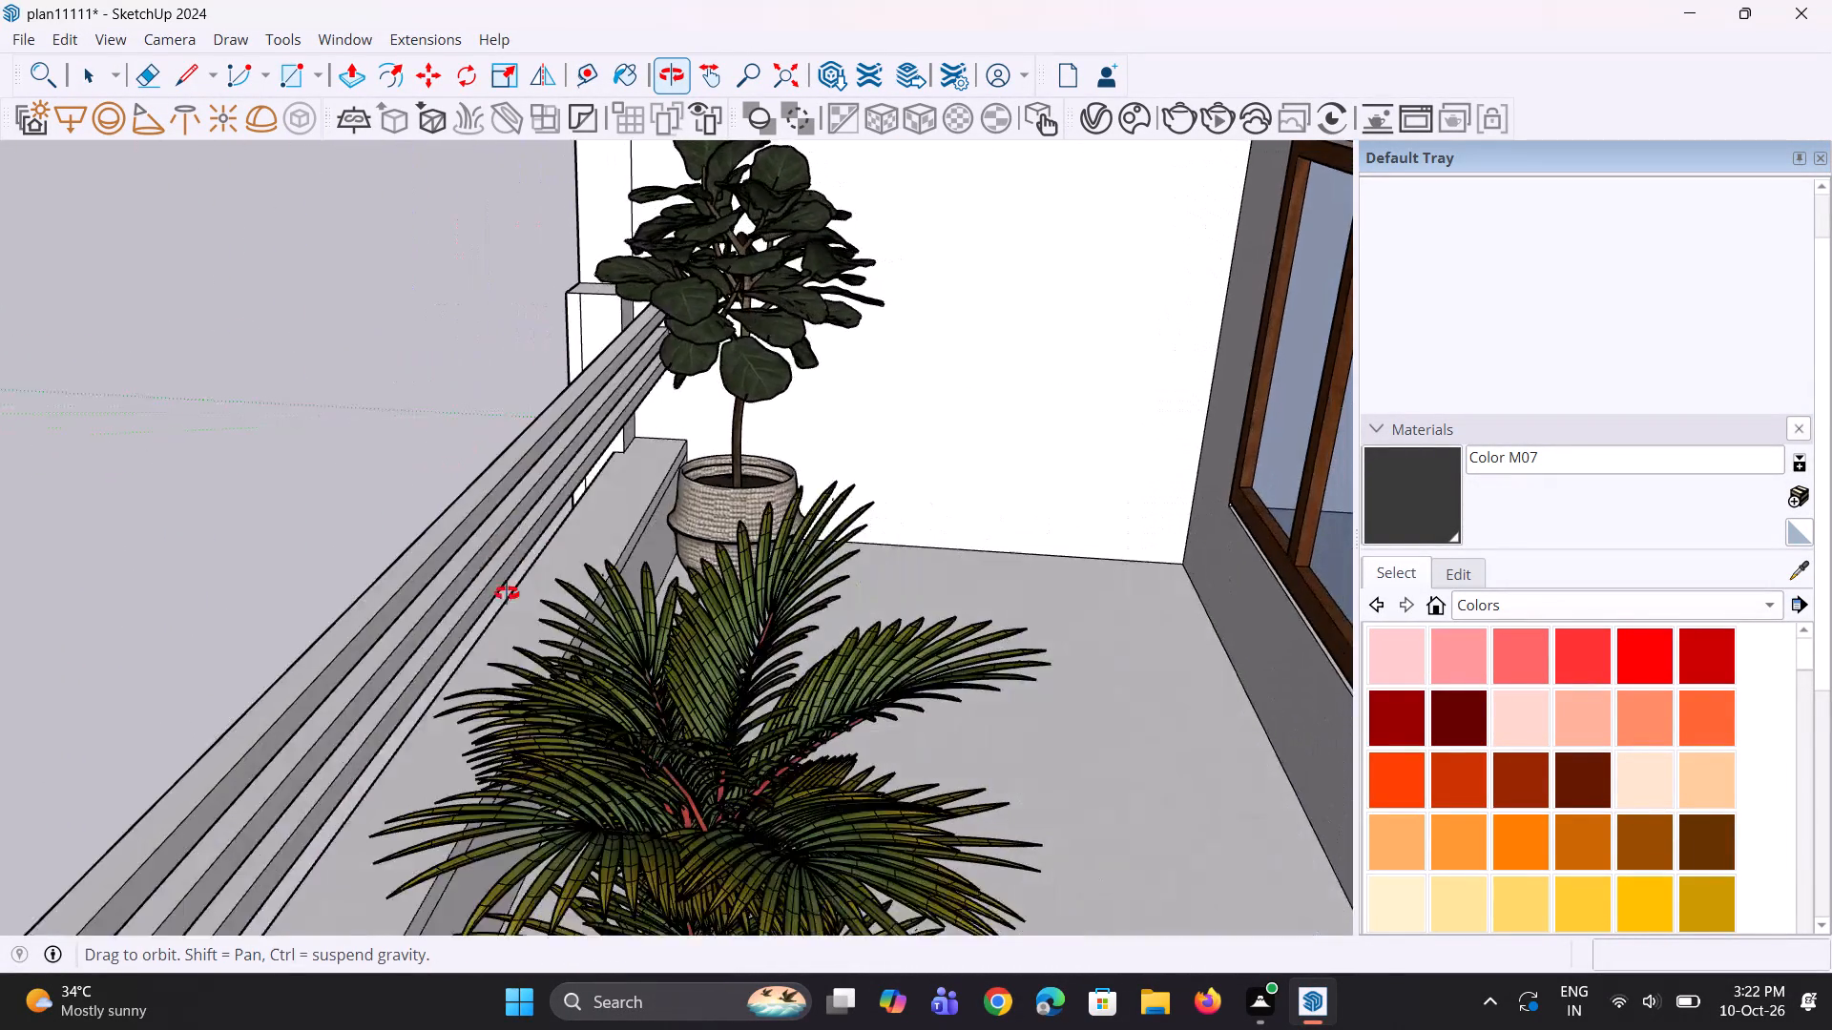
middle_click_drag(507, 593, 501, 593)
scroll(545, 605, "up", 6)
middle_click_drag(579, 567, 536, 703)
scroll(517, 676, "up", 3)
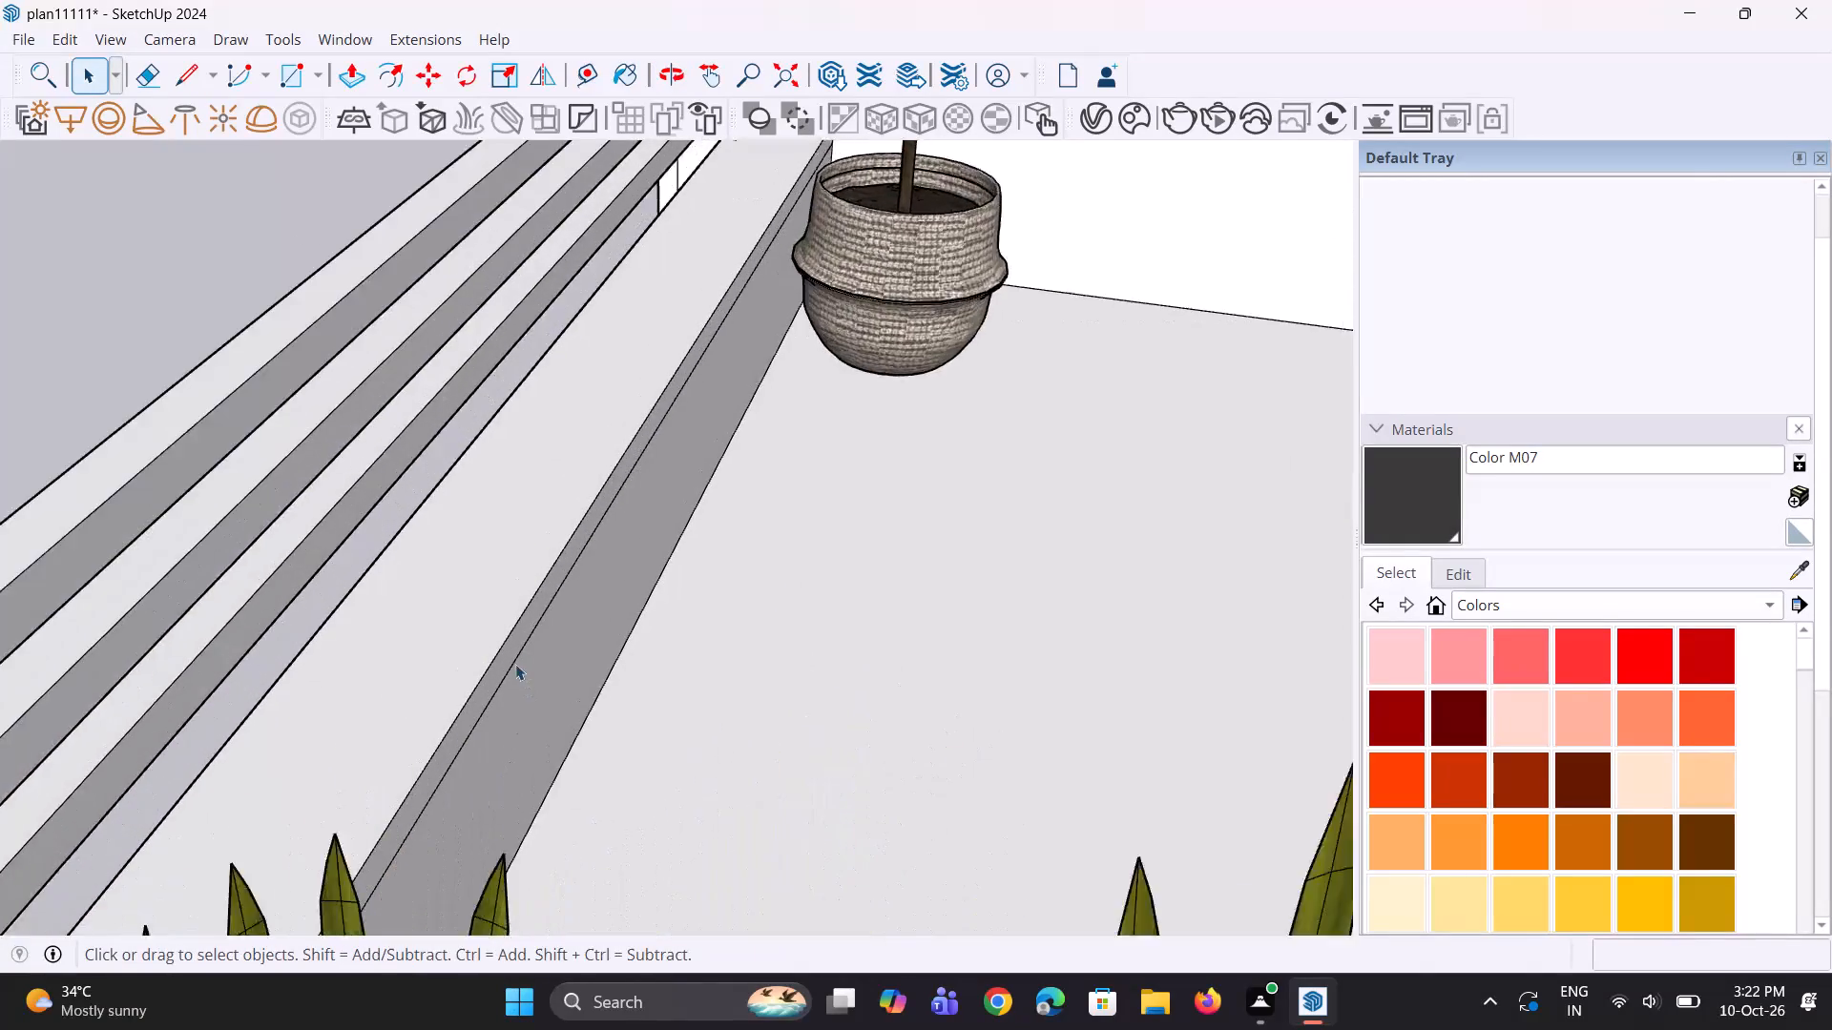
scroll(515, 664, "up", 5)
left_click(506, 683)
scroll(494, 740, "up", 2)
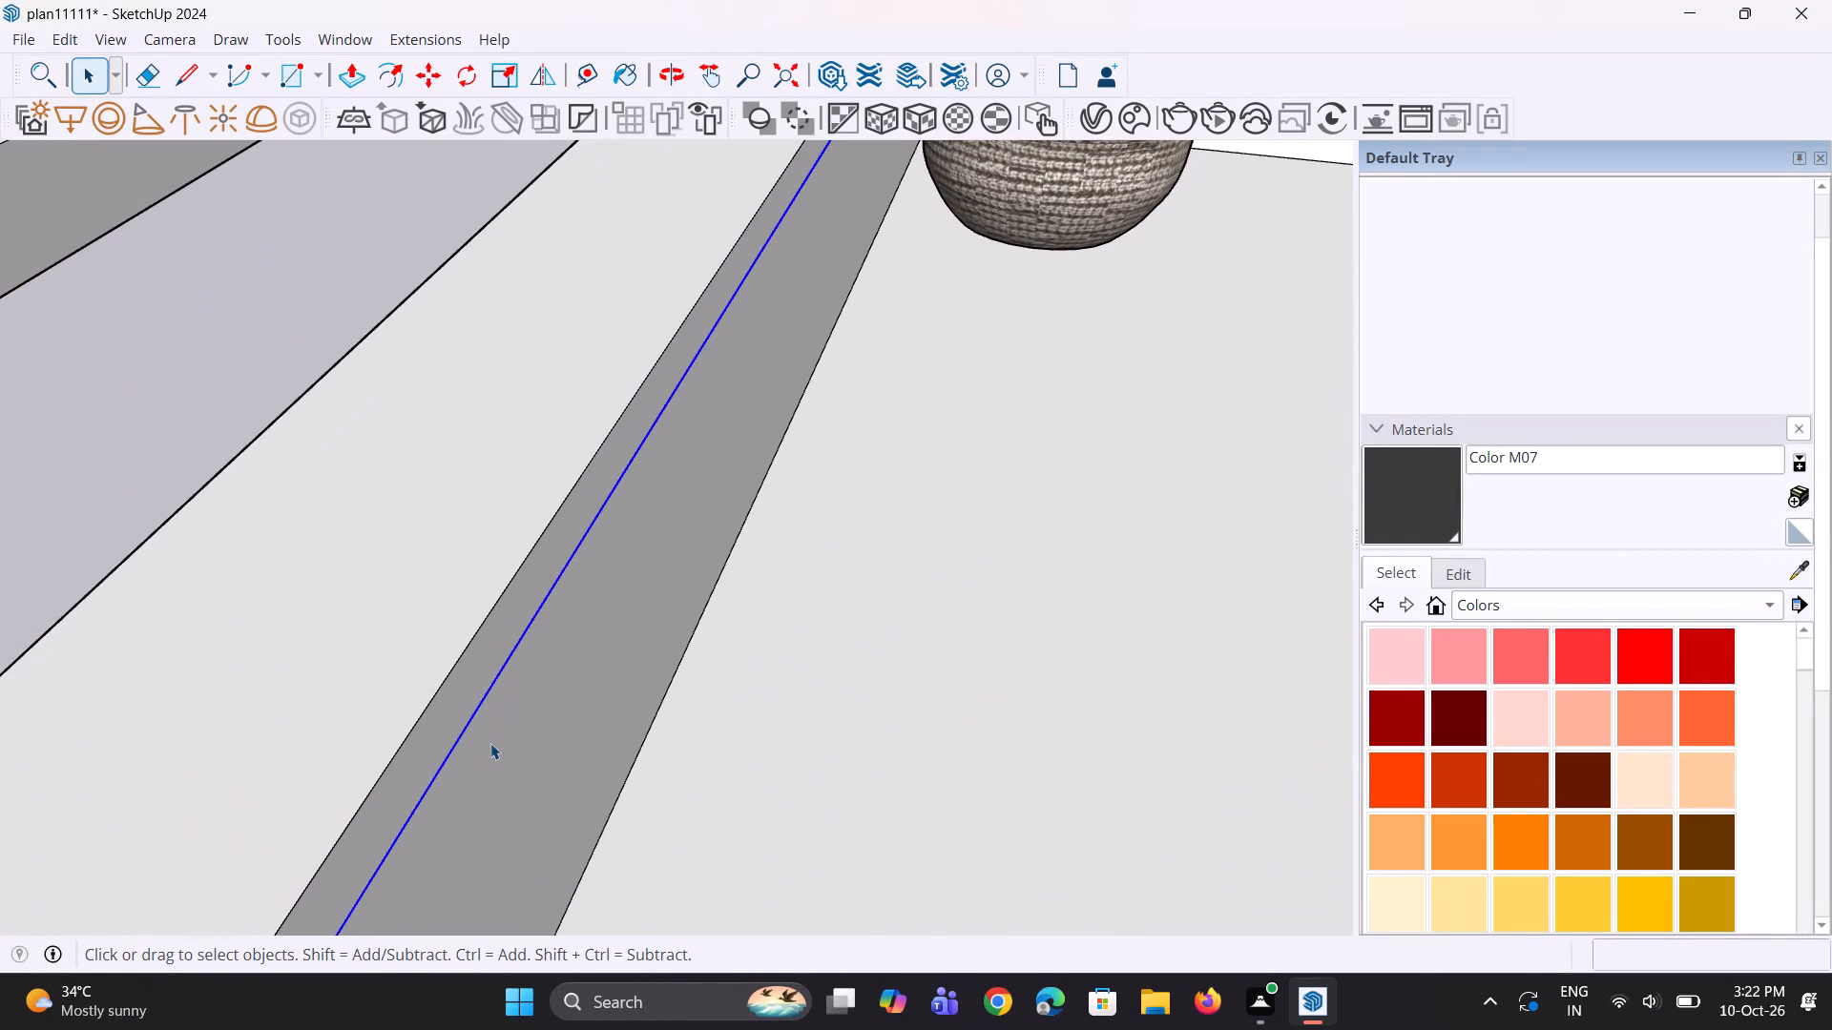
key("m")
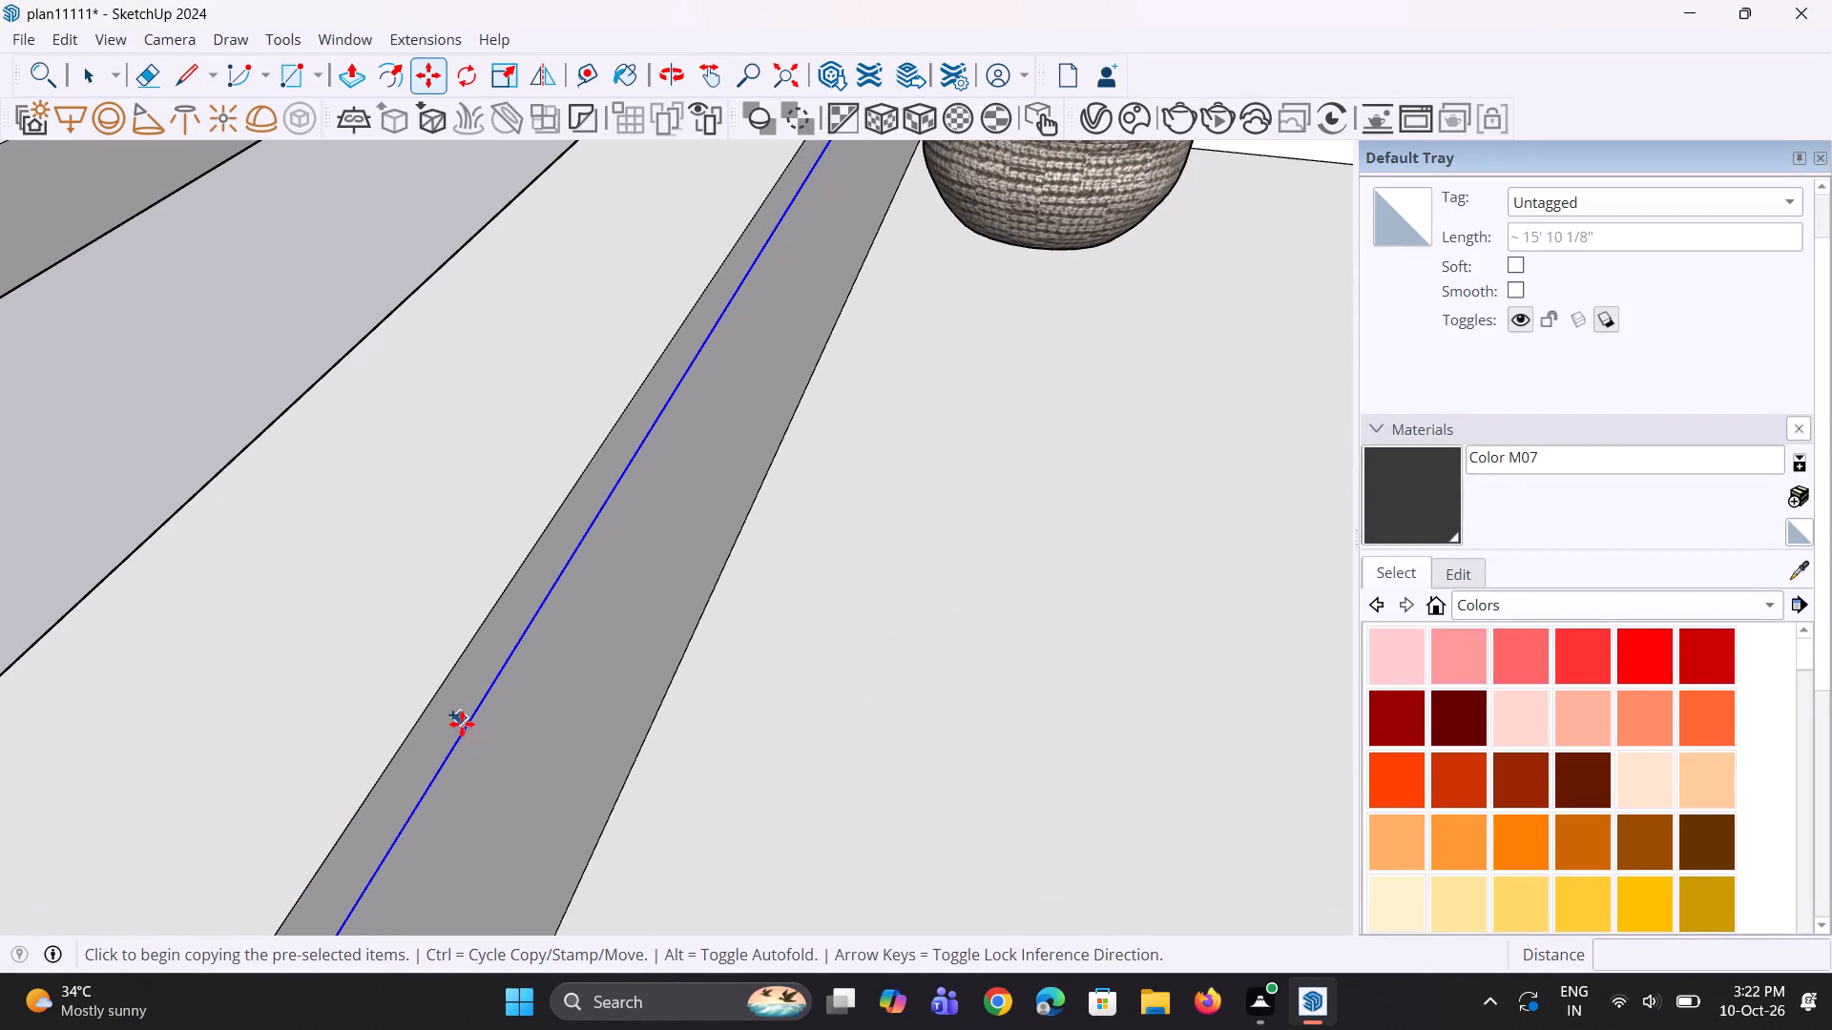
left_click(463, 727)
left_click(476, 792)
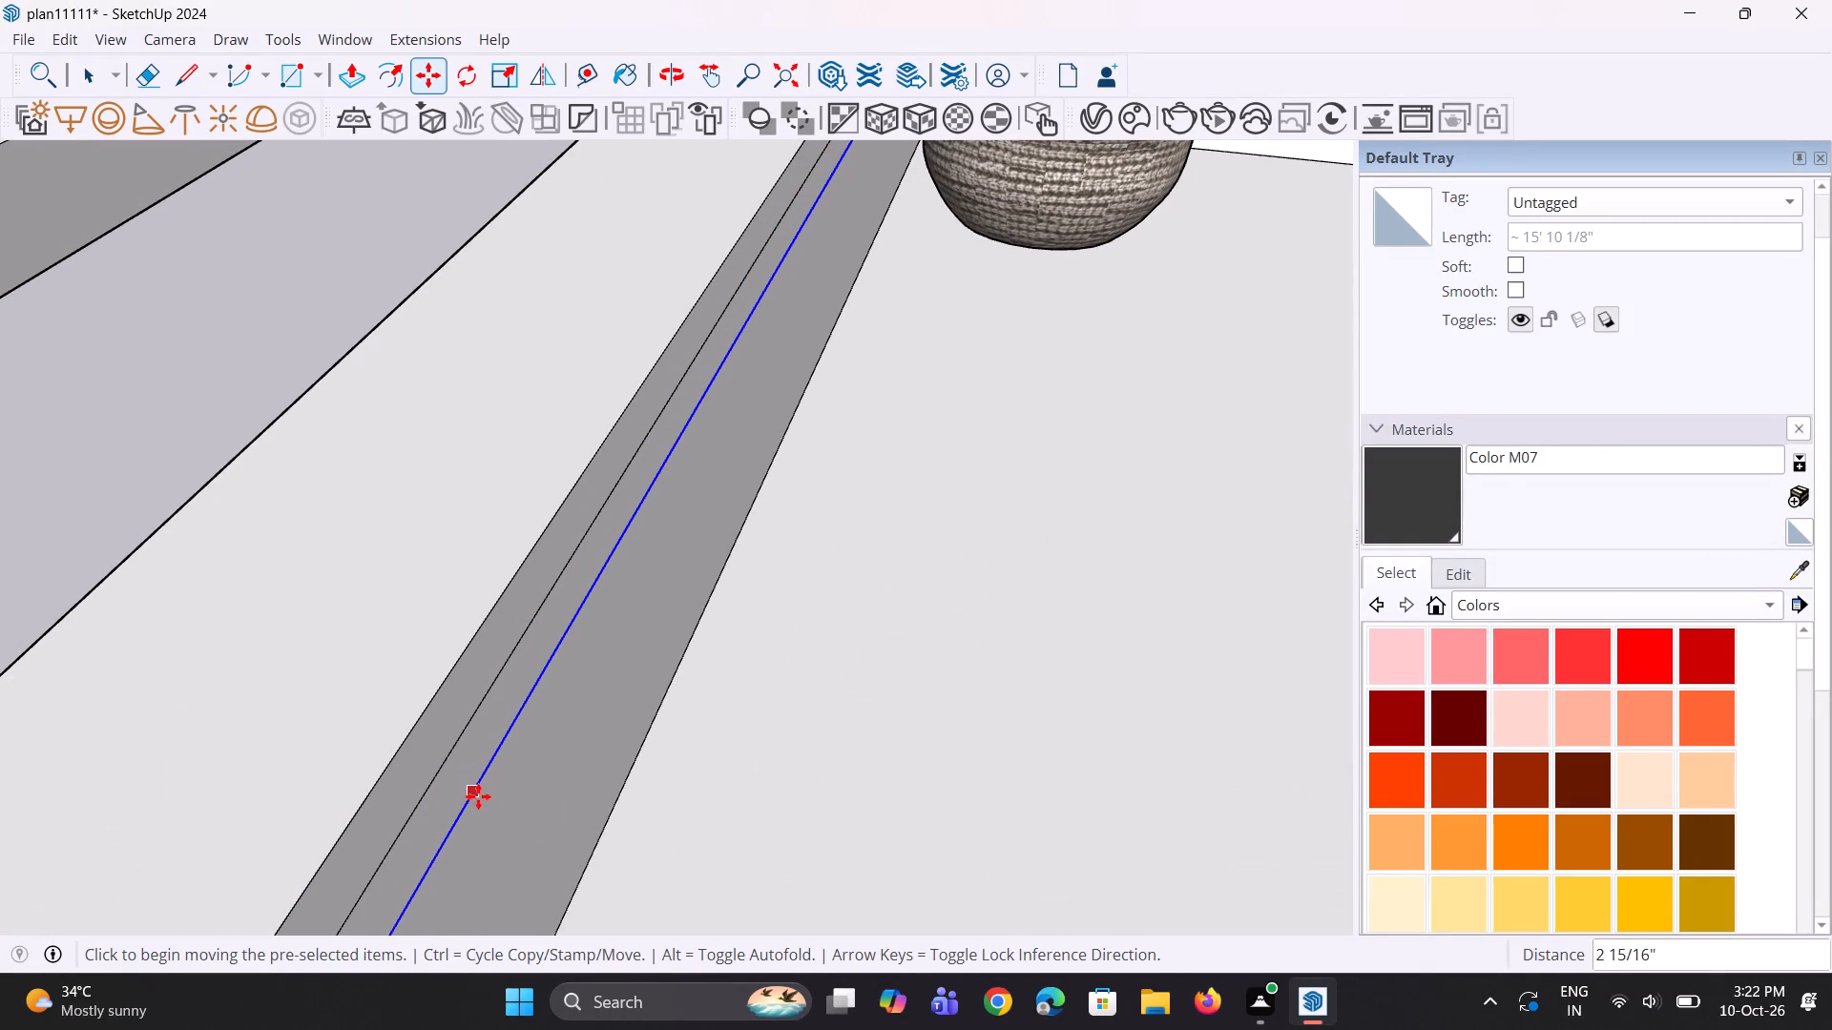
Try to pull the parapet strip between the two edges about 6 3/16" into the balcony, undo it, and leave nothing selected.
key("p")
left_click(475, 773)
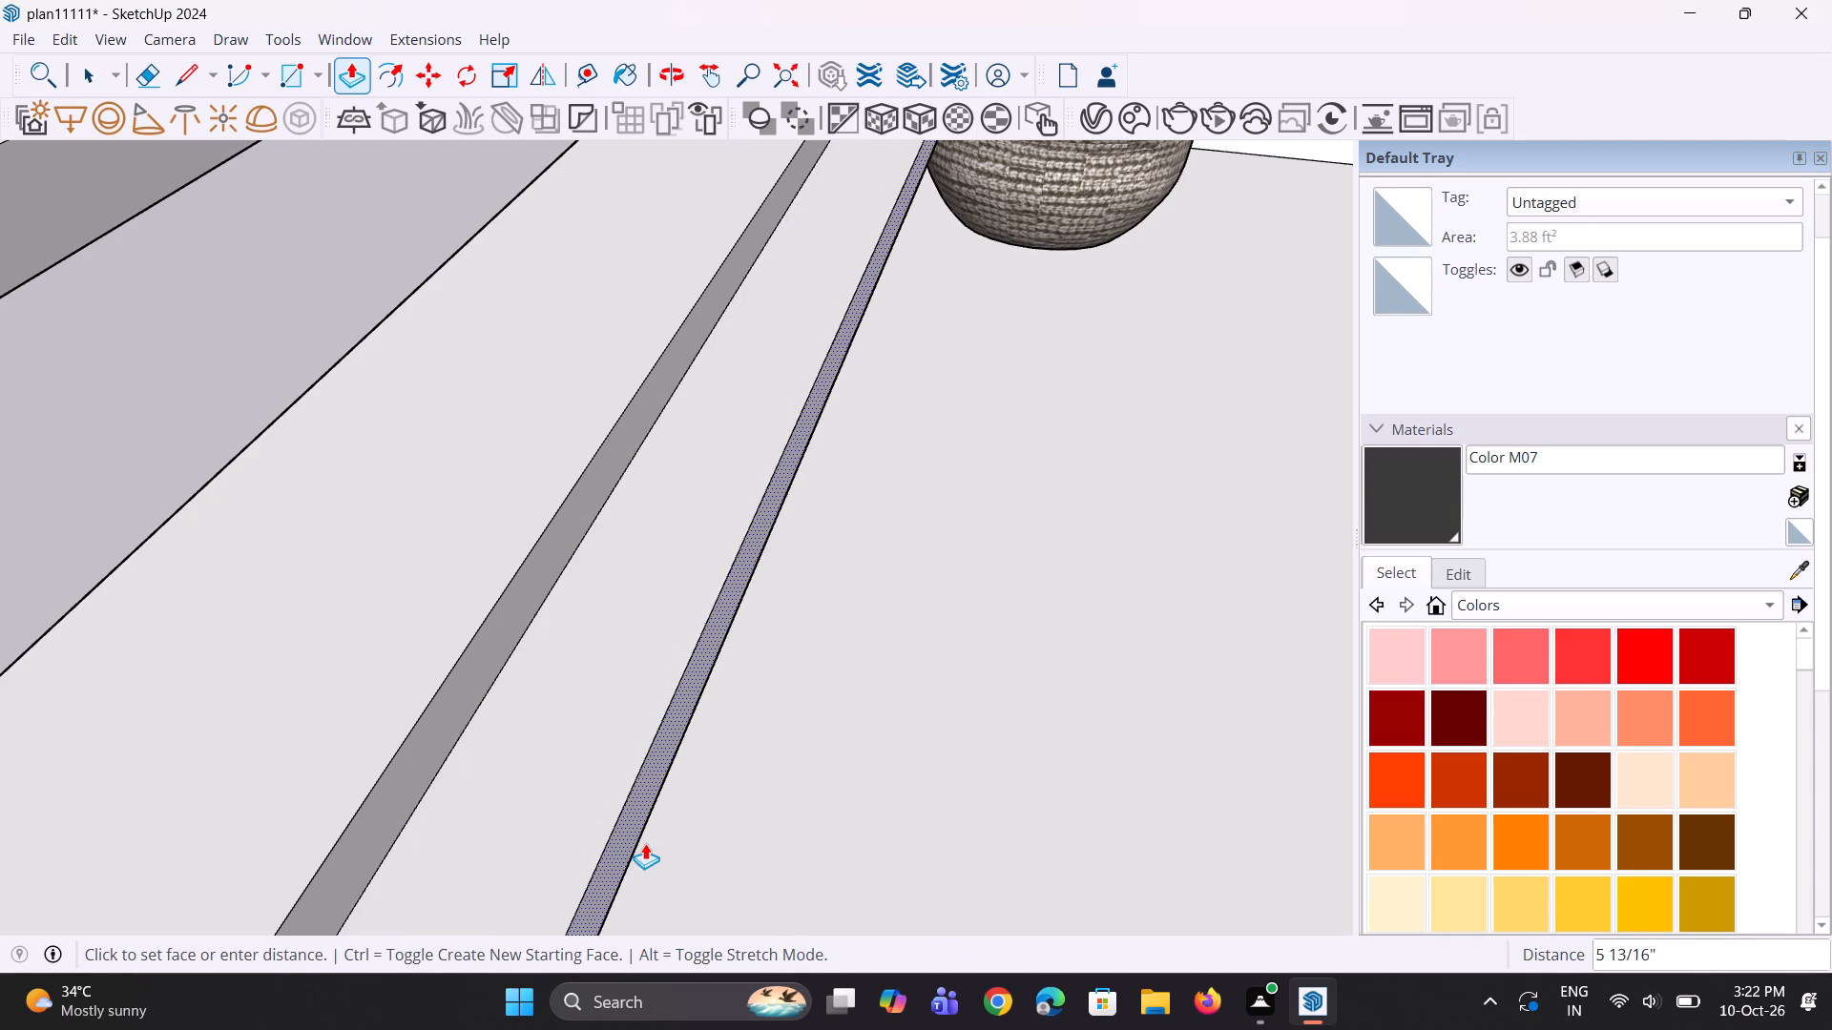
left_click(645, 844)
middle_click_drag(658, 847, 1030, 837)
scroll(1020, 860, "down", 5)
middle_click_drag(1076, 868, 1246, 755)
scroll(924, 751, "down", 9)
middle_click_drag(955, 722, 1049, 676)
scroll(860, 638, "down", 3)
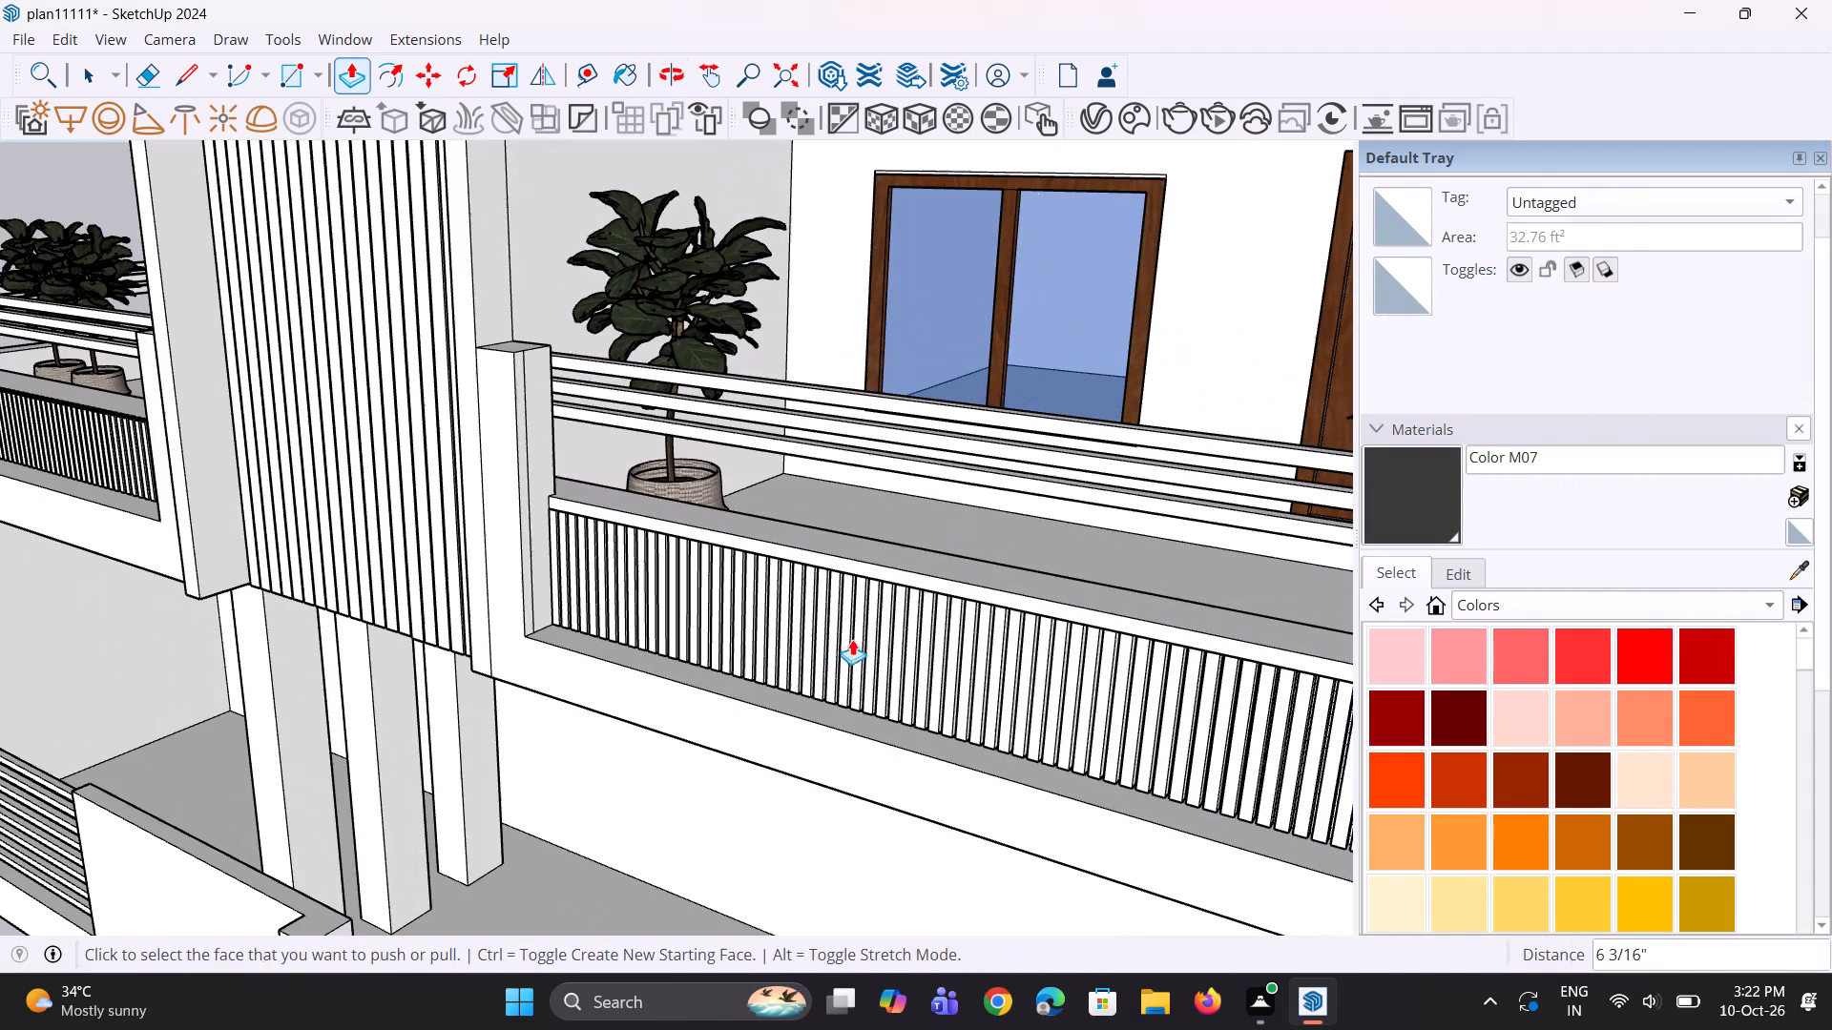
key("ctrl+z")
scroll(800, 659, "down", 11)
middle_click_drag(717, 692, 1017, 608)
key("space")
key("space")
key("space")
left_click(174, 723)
Examine the whole front facade and ground floor from above and below eye level.
scroll(507, 667, "down", 4)
middle_click_drag(717, 647, 698, 676)
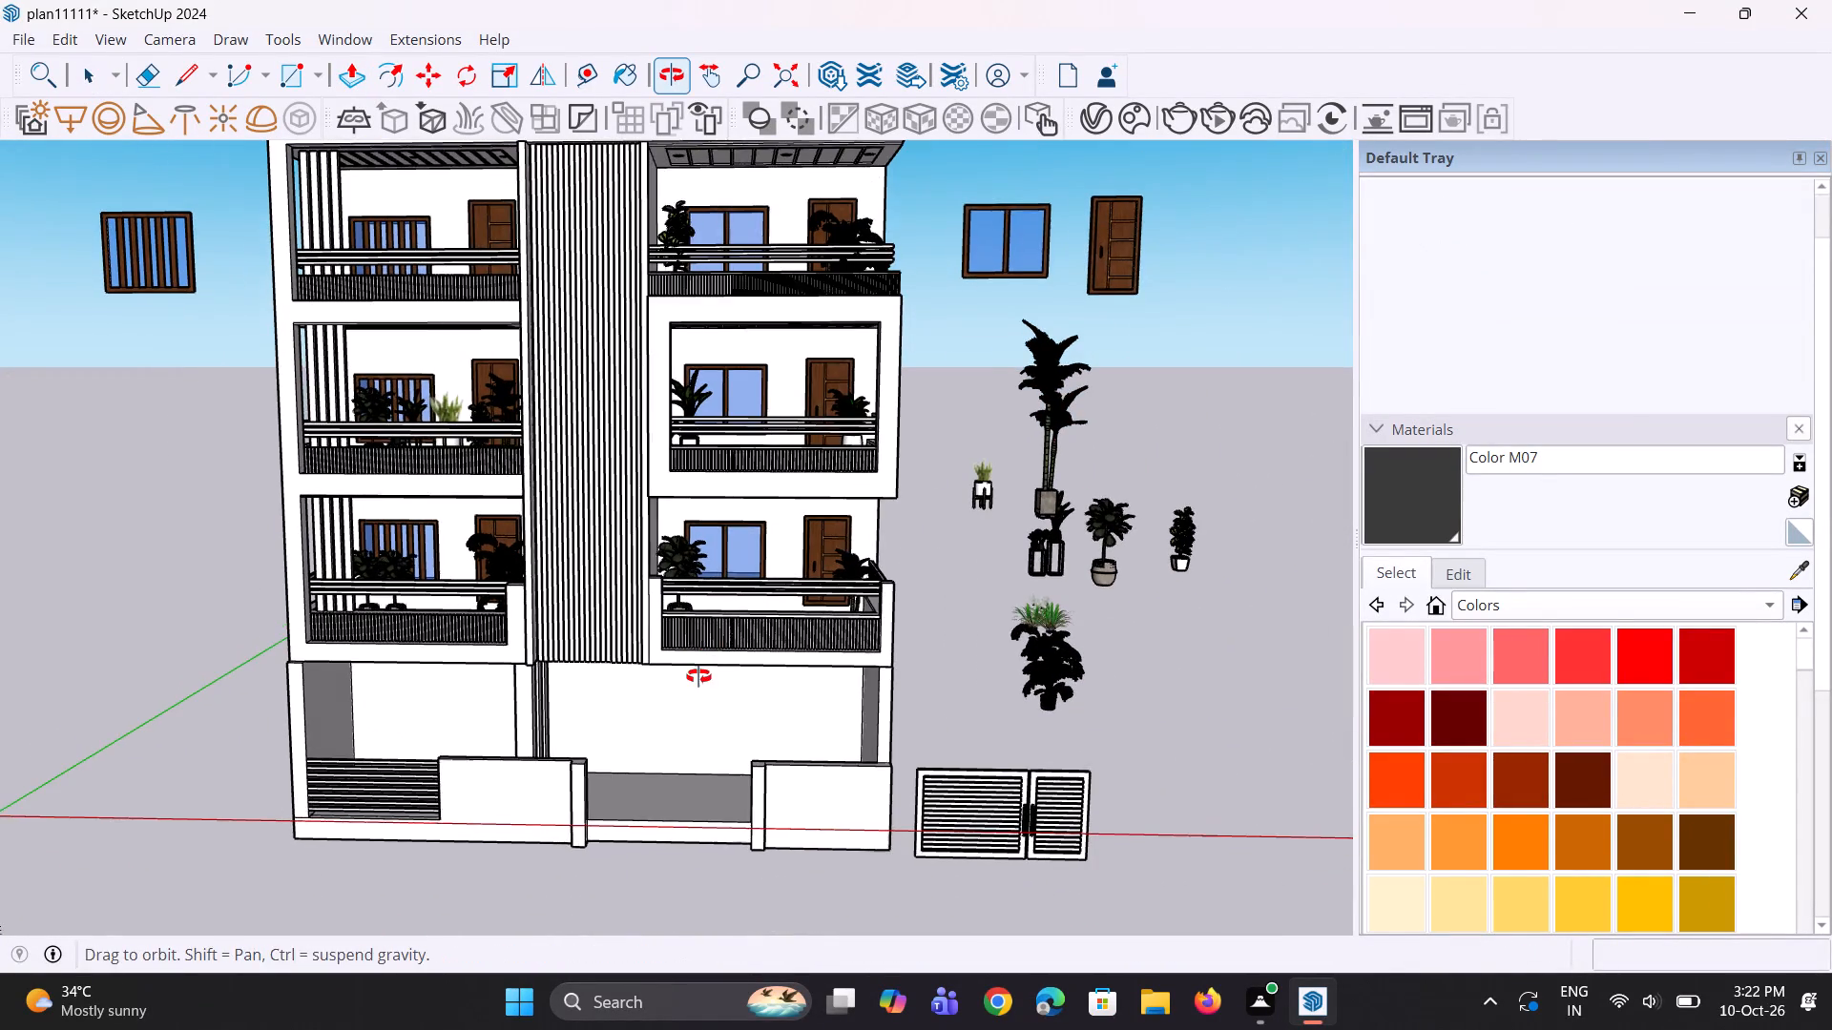
middle_click_drag(698, 676, 697, 677)
scroll(687, 764, "up", 2)
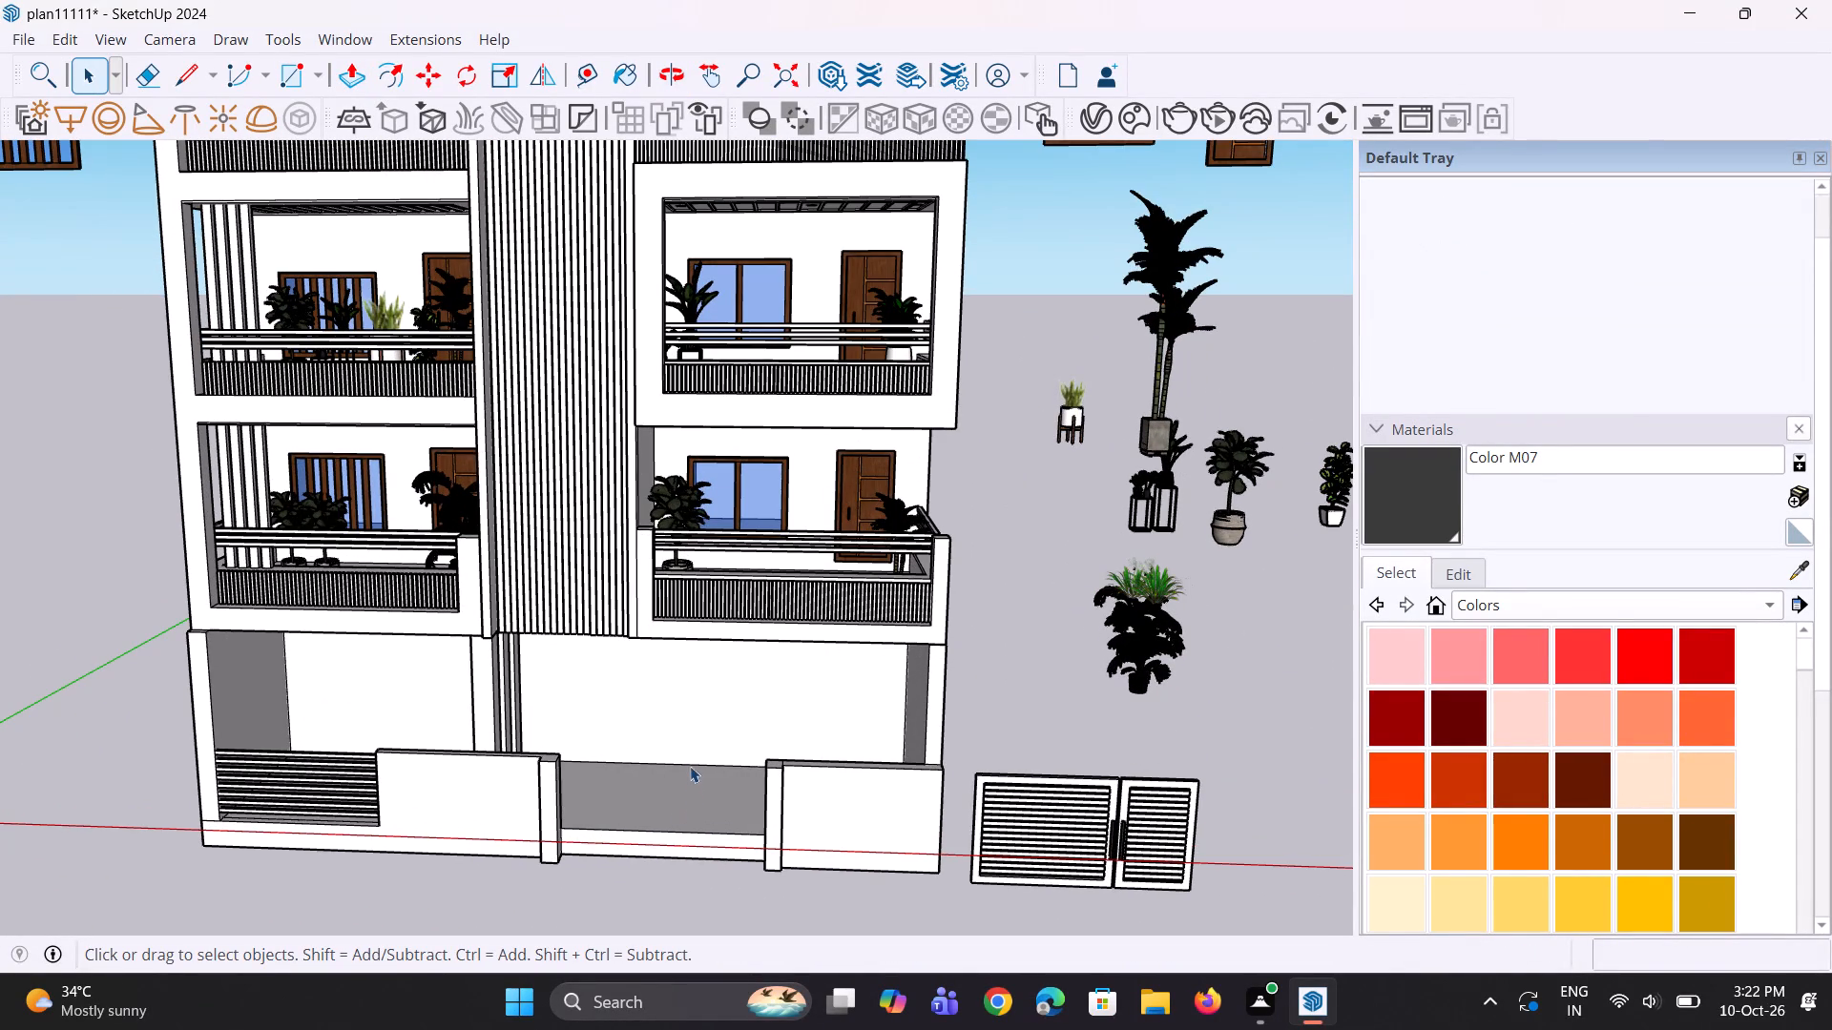
scroll(668, 684, "down", 7)
middle_click_drag(658, 718, 662, 675)
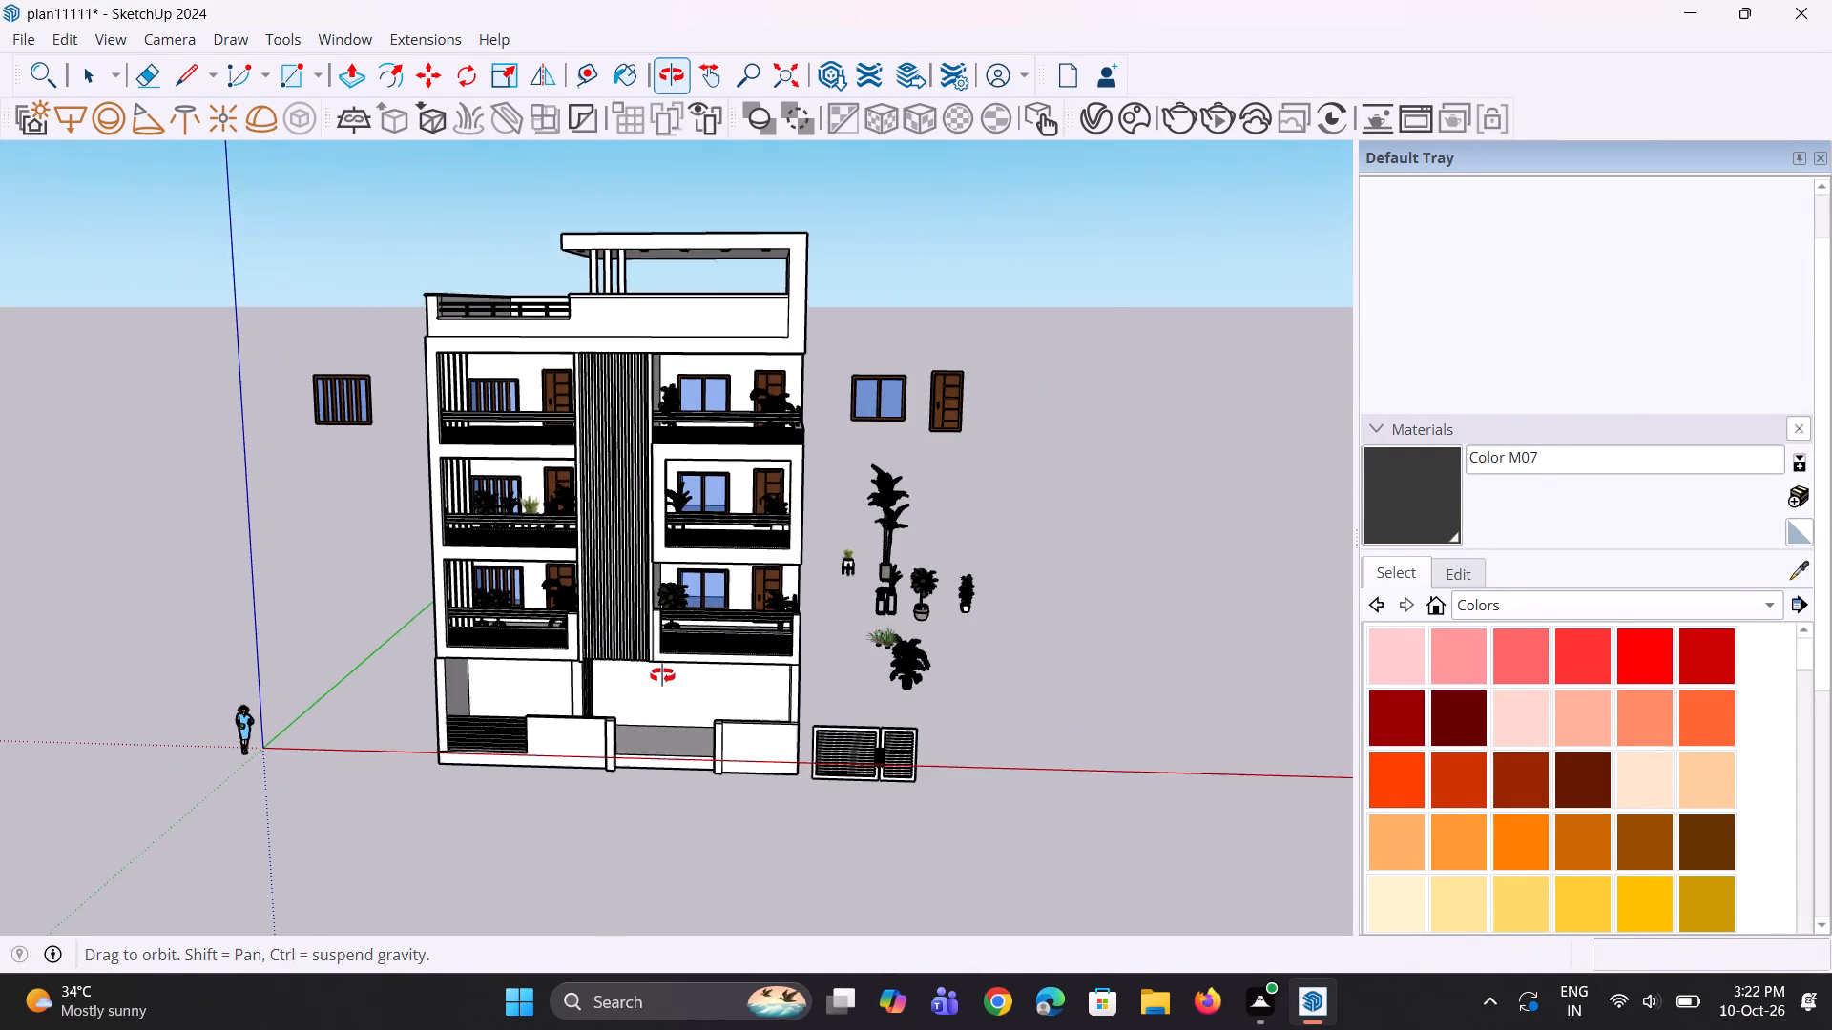
middle_click_drag(662, 675, 663, 672)
scroll(663, 709, "up", 2)
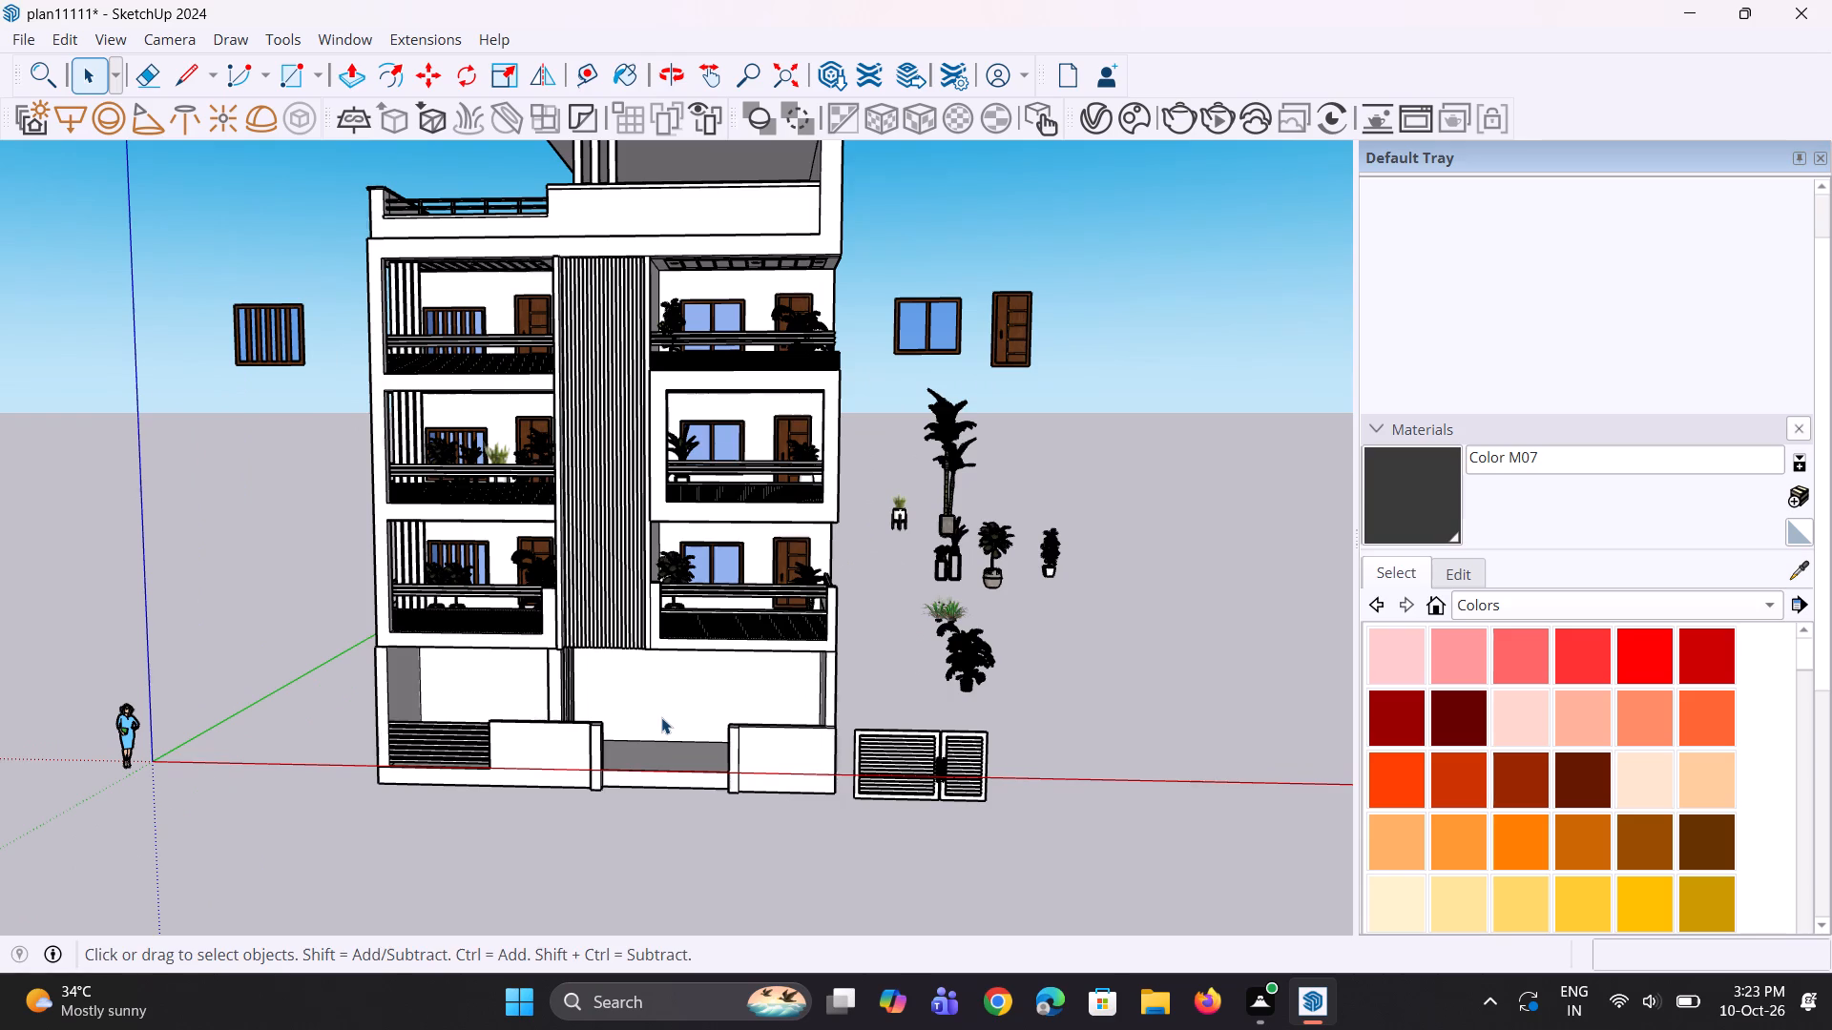
middle_click_drag(664, 718, 658, 690)
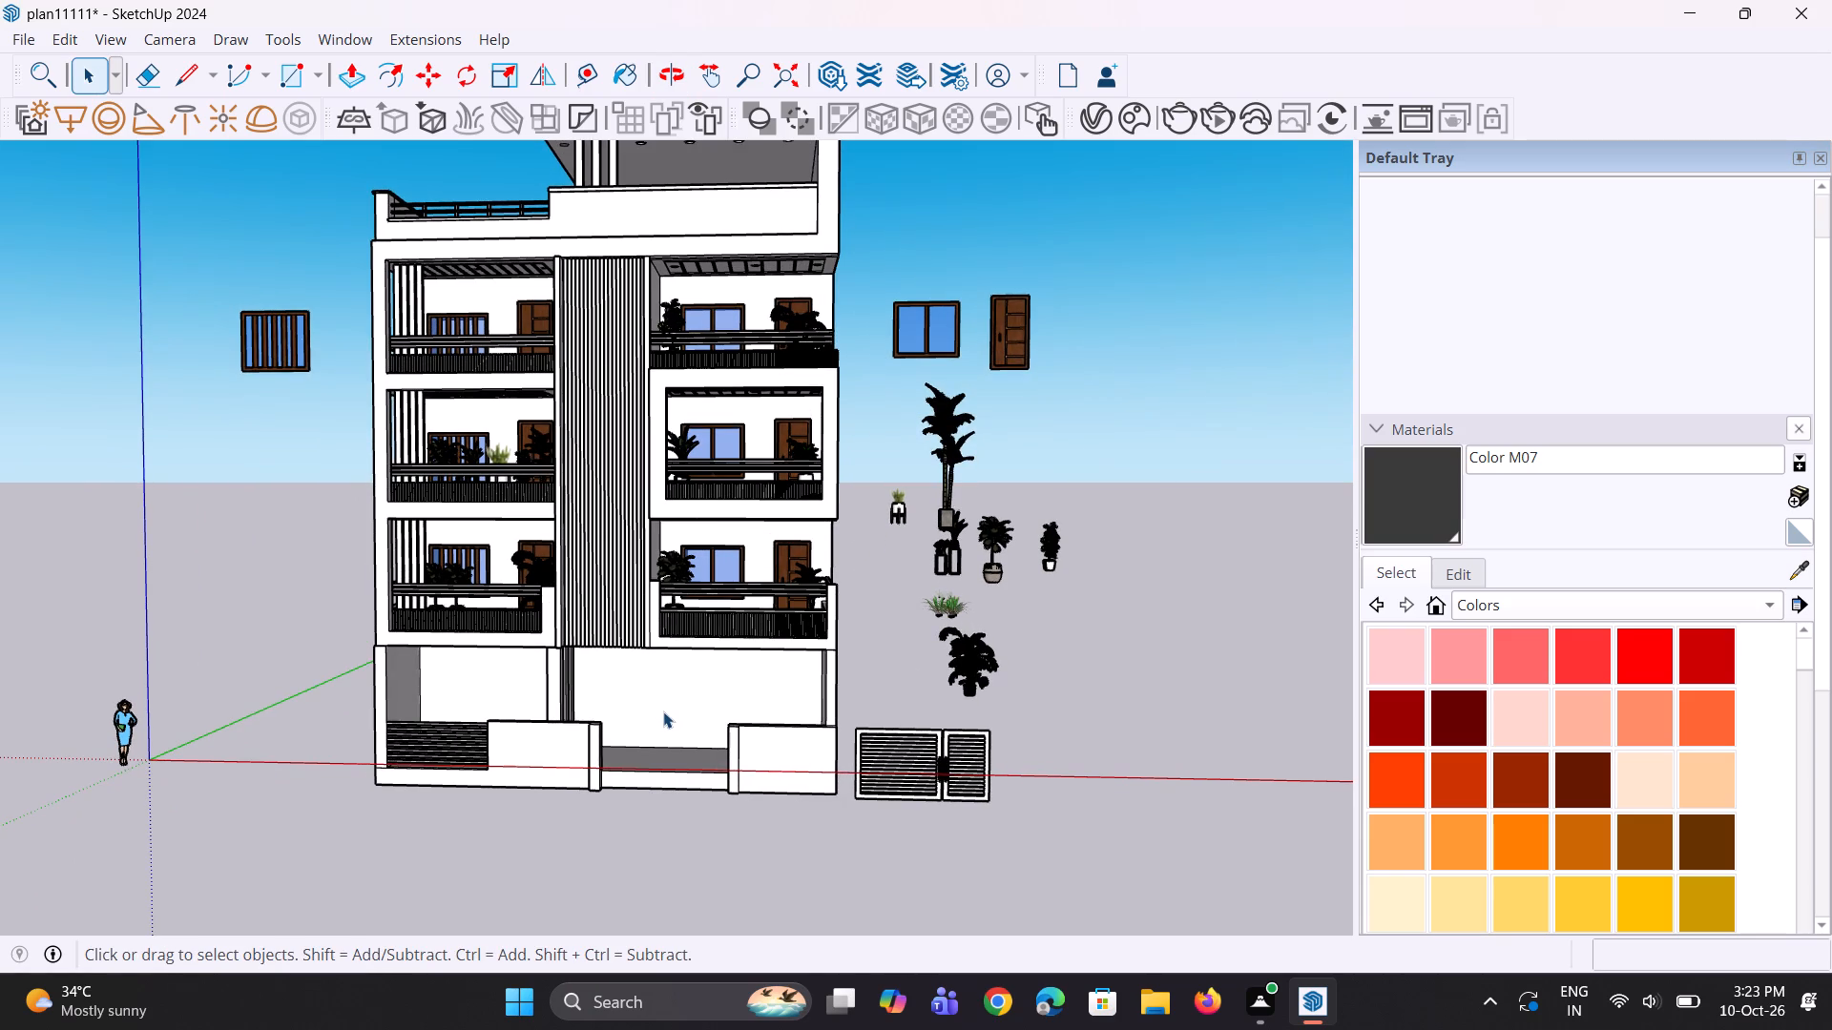
scroll(663, 711, "down", 3)
middle_click_drag(663, 712, 684, 646)
scroll(651, 666, "up", 1)
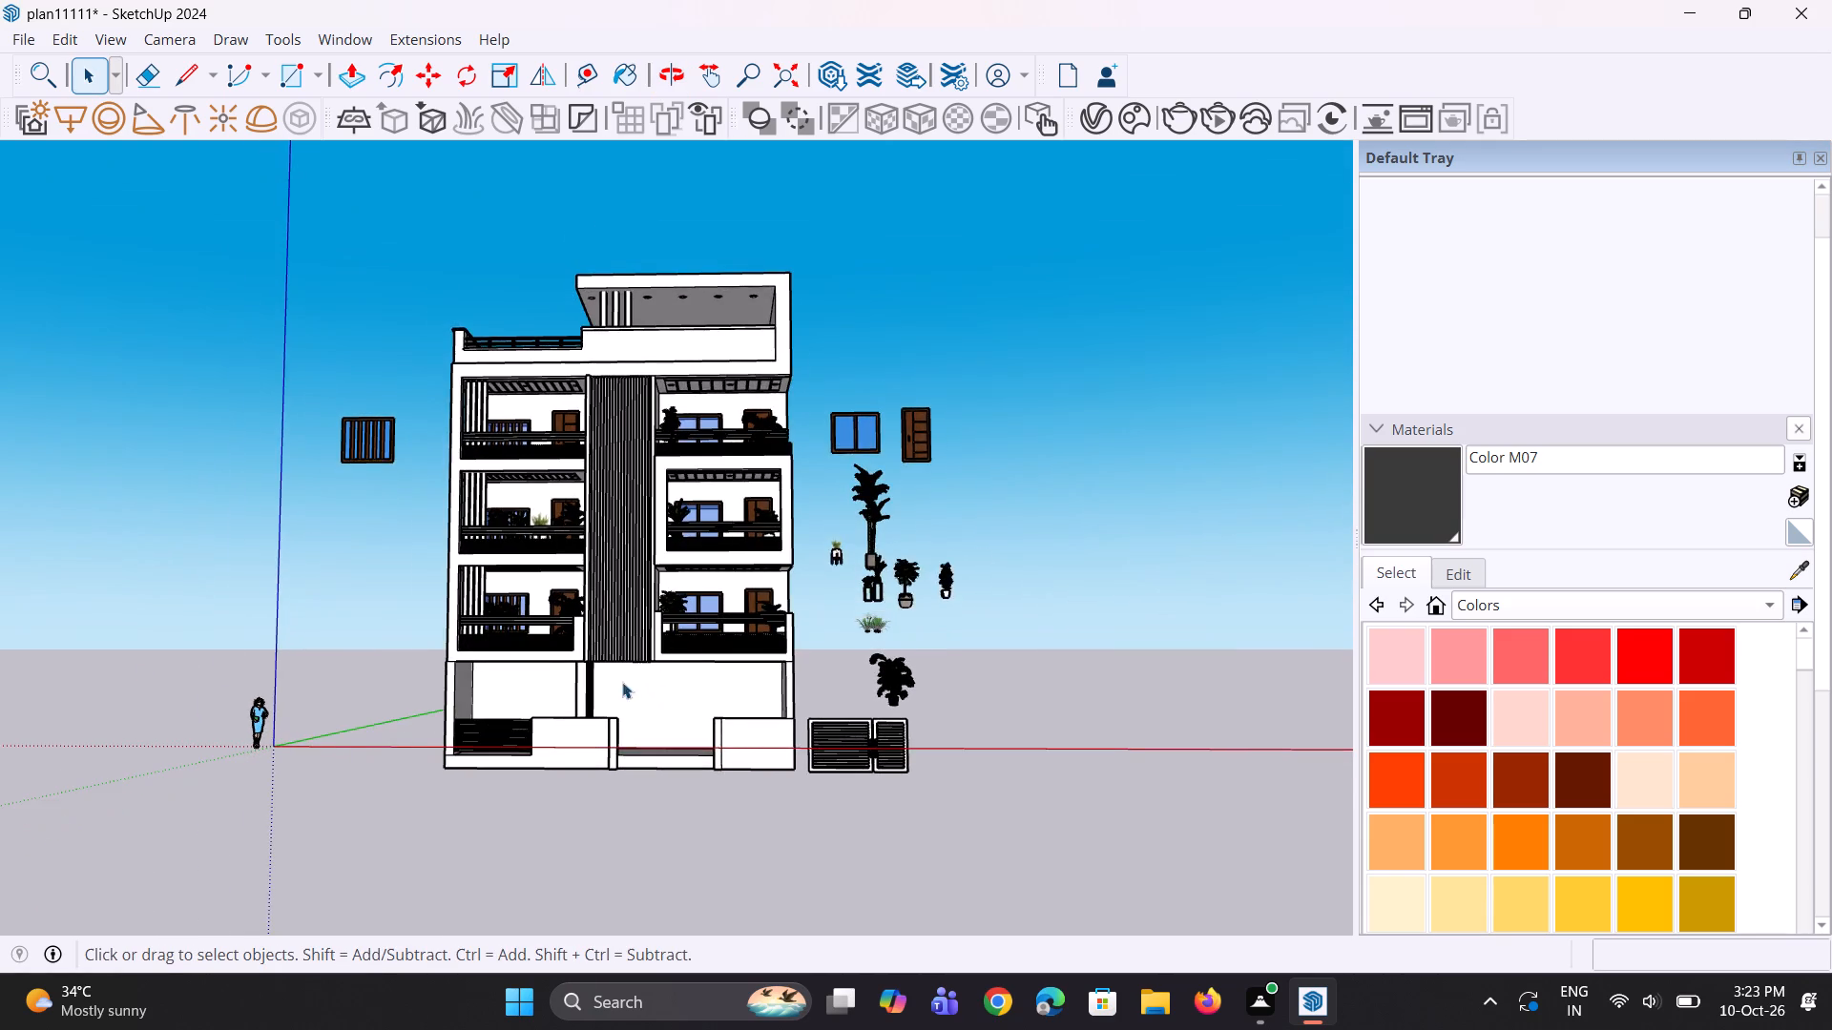
scroll(622, 682, "up", 9)
scroll(589, 678, "down", 2)
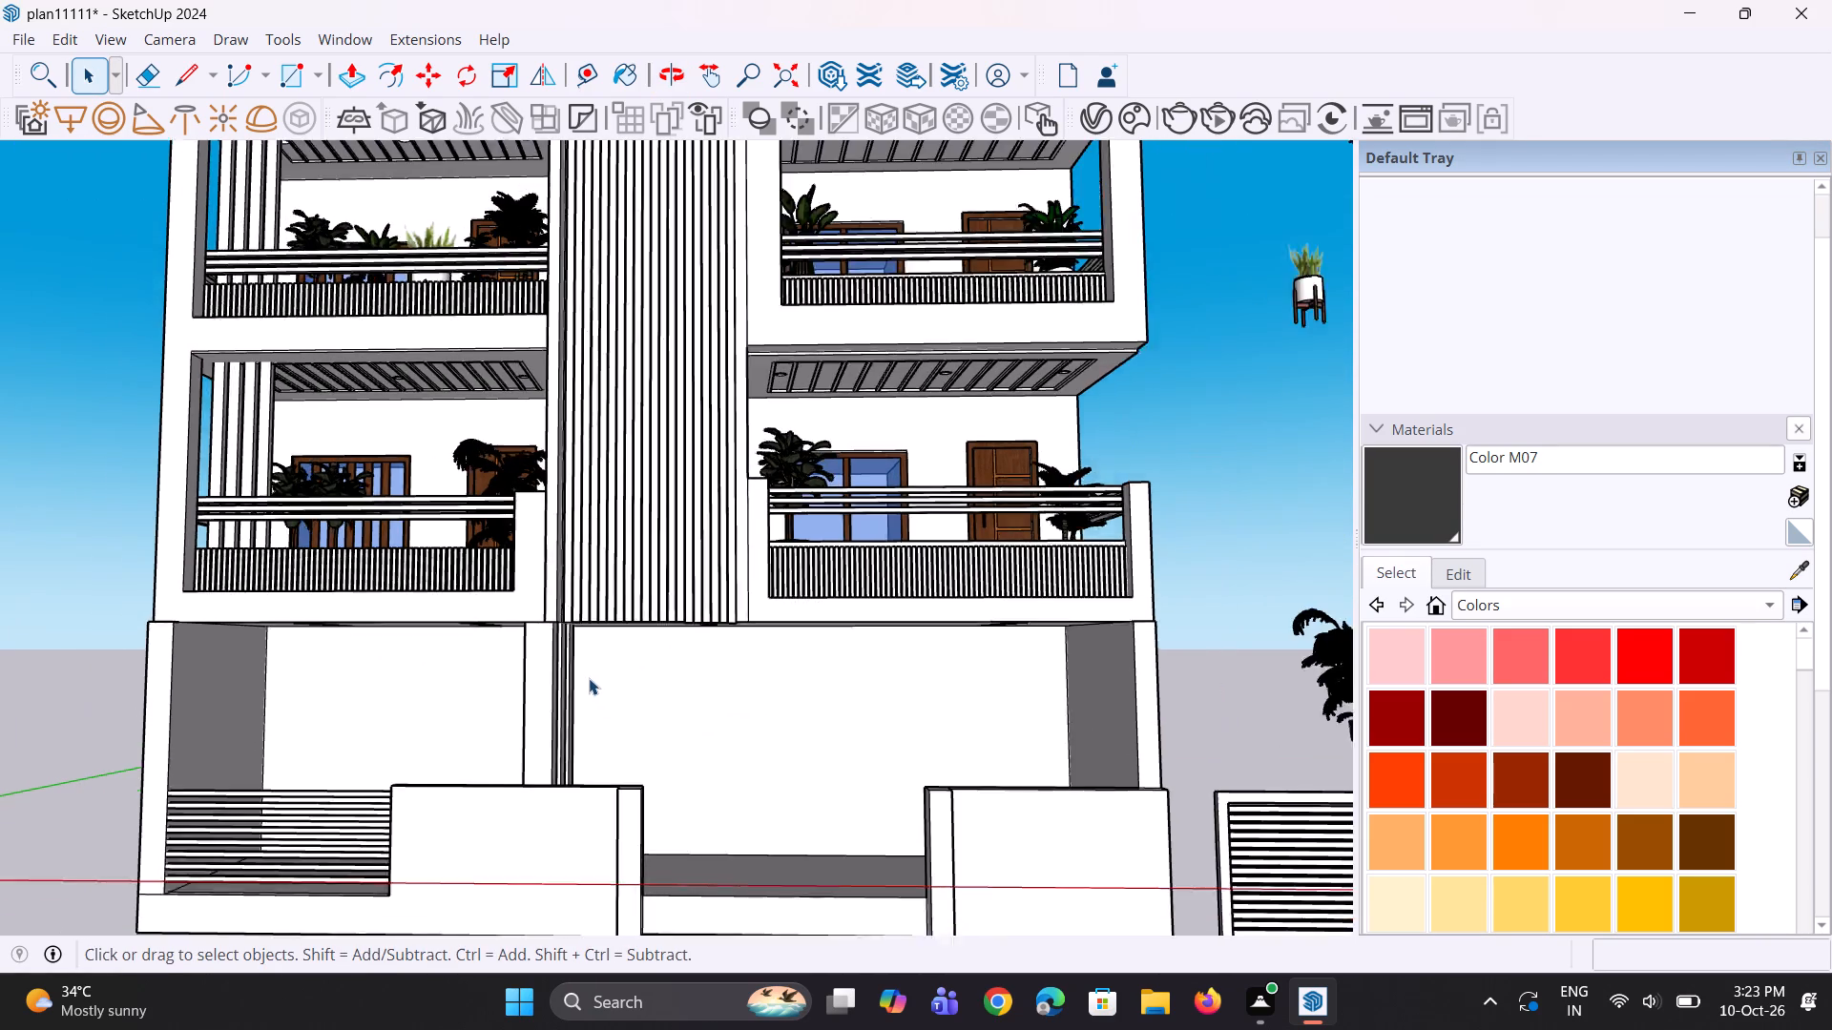
middle_click_drag(581, 639, 618, 797)
scroll(625, 793, "down", 5)
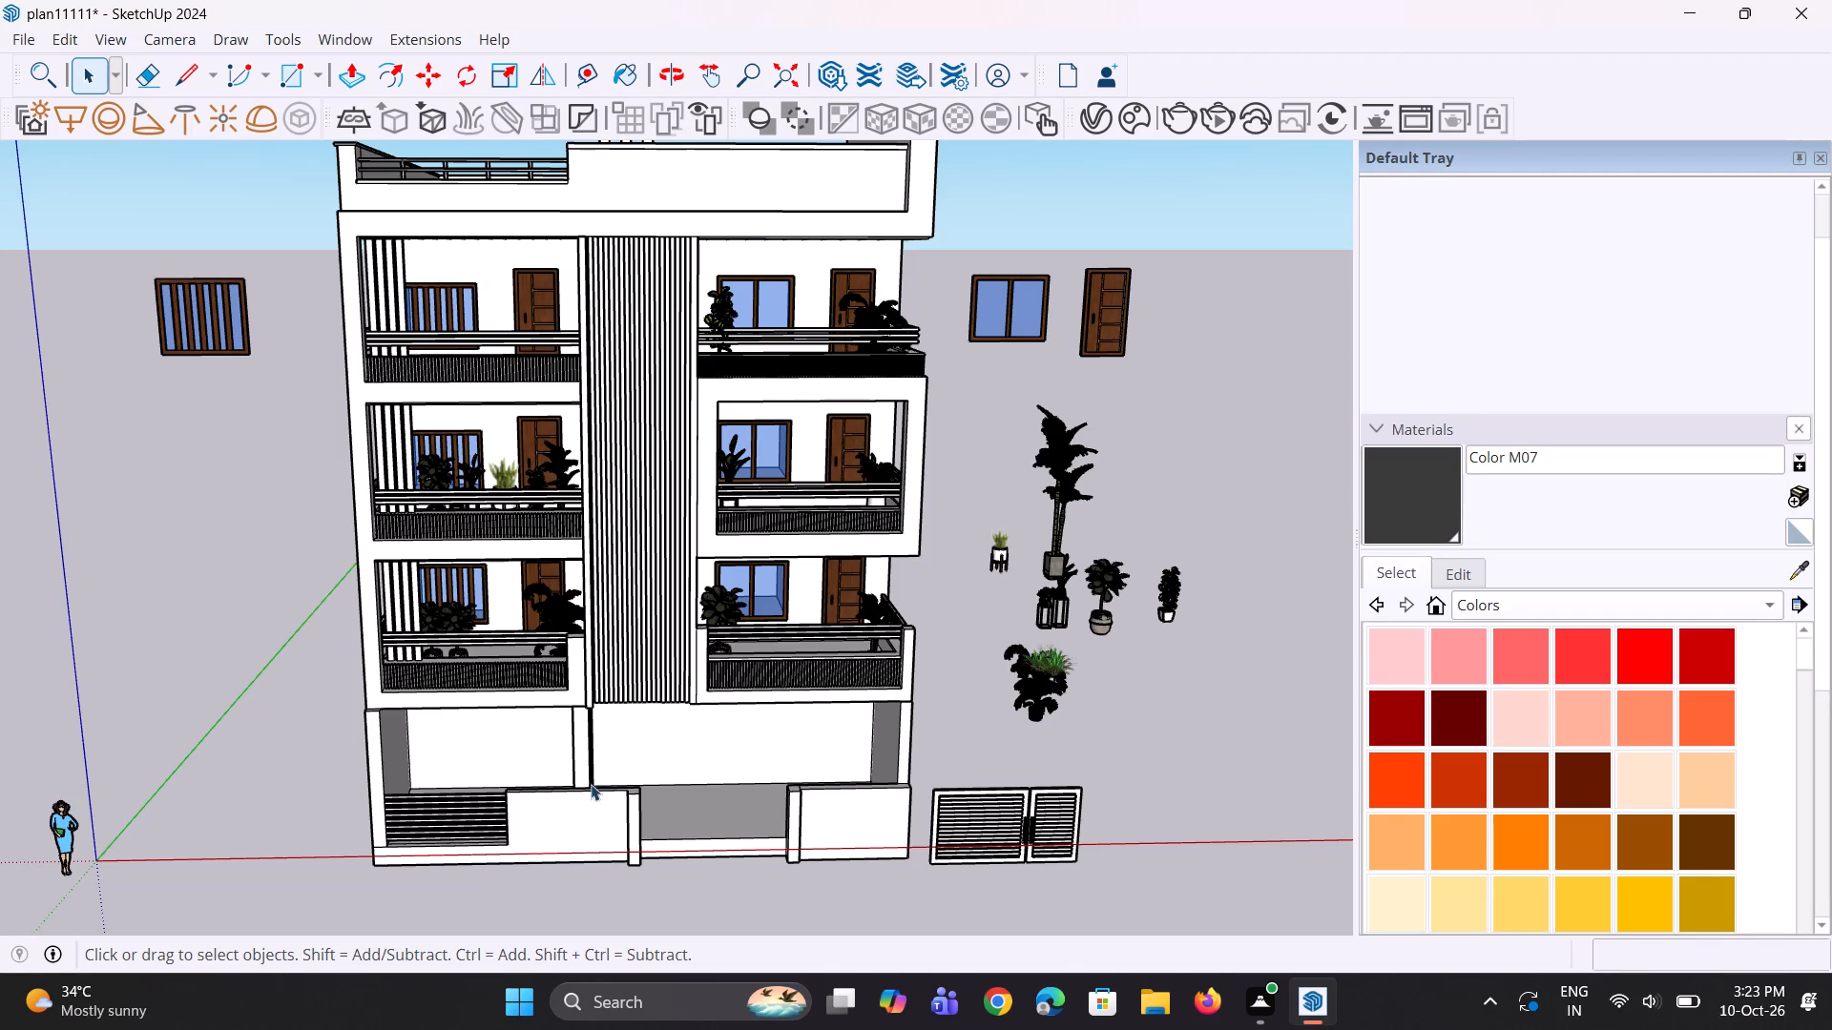
scroll(472, 659, "down", 7)
scroll(470, 353, "up", 2)
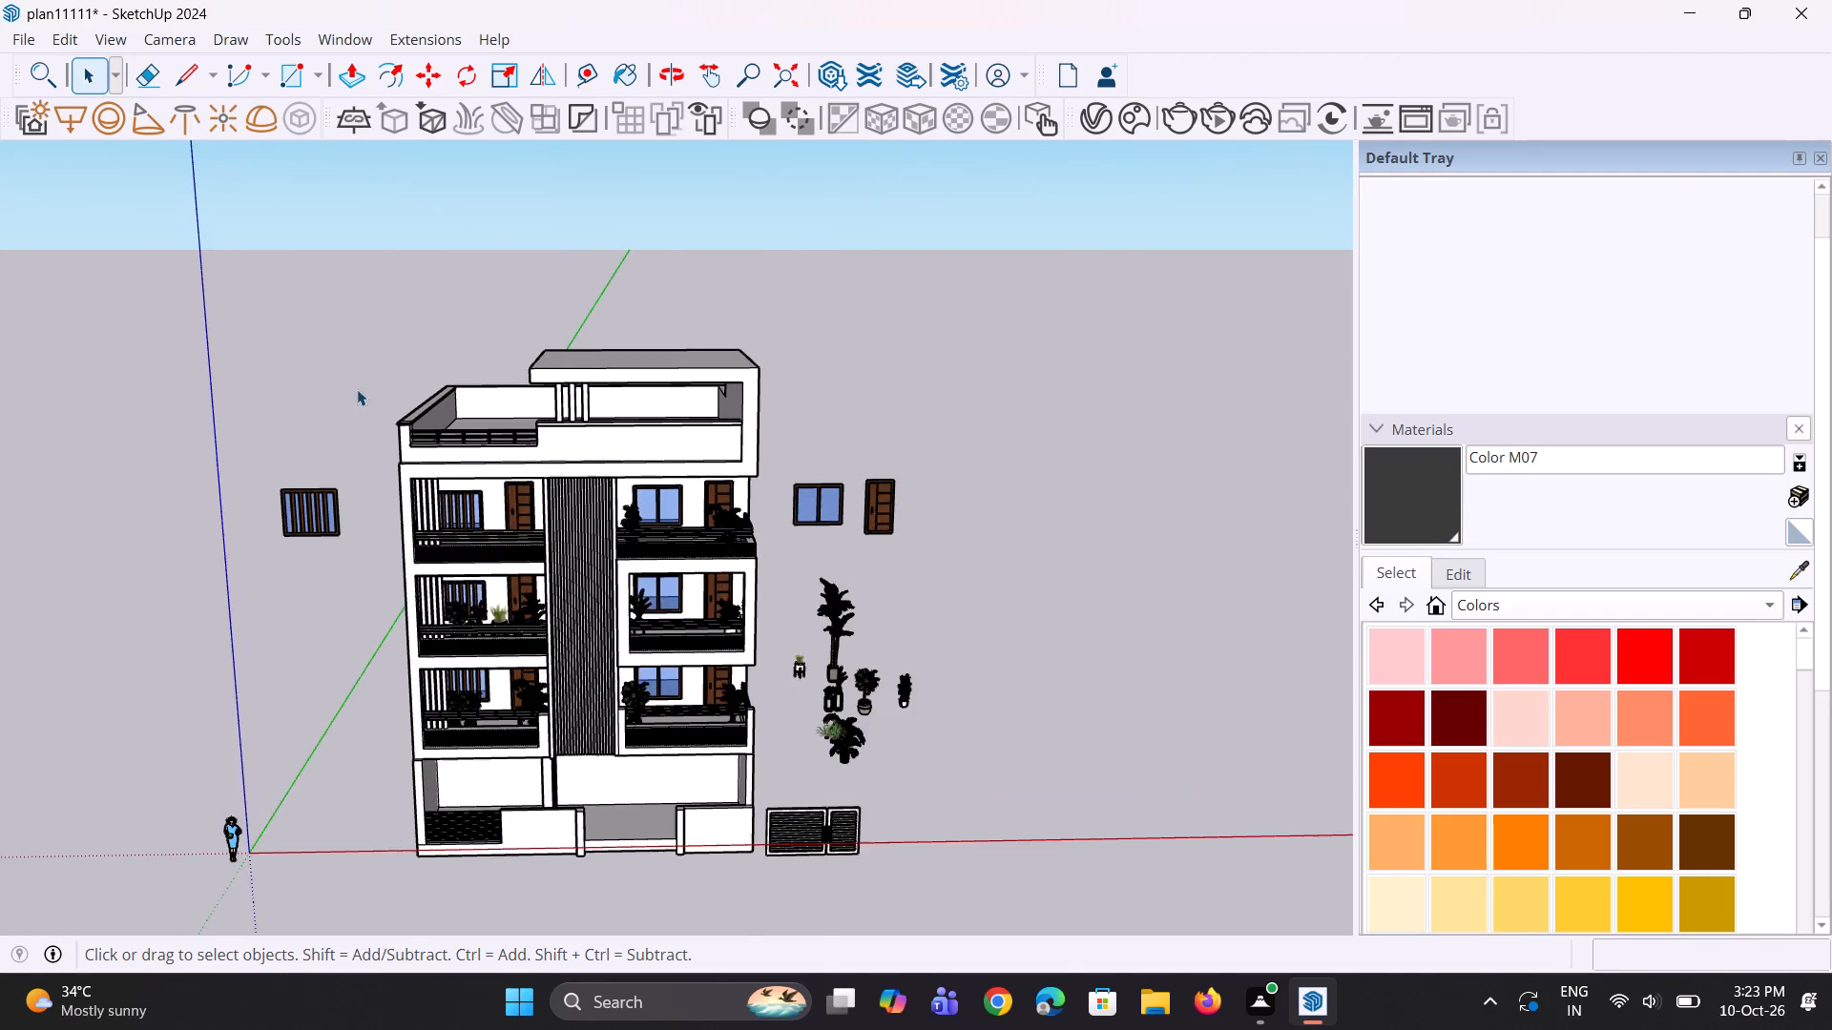
Examine the roof terrace, its parapets and its front railing from several sides.
scroll(357, 395, "up", 12)
middle_click_drag(449, 487, 918, 779)
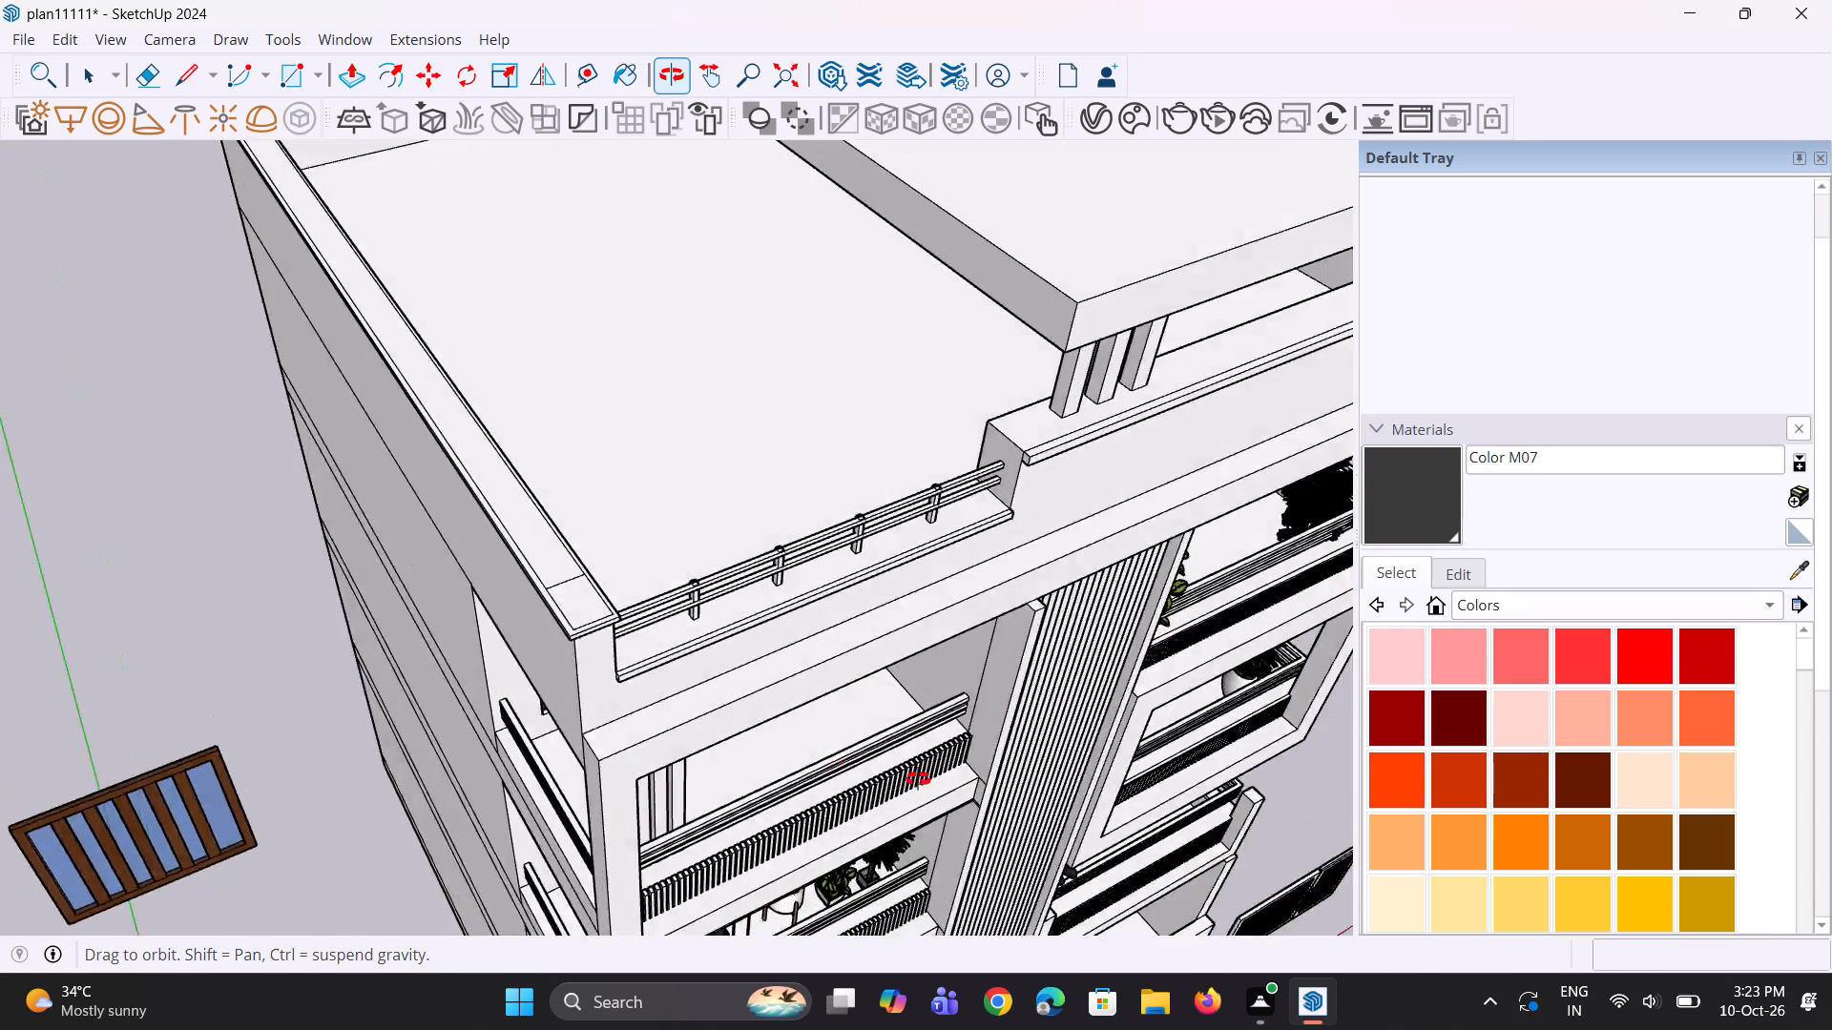
middle_click_drag(918, 779, 1305, 695)
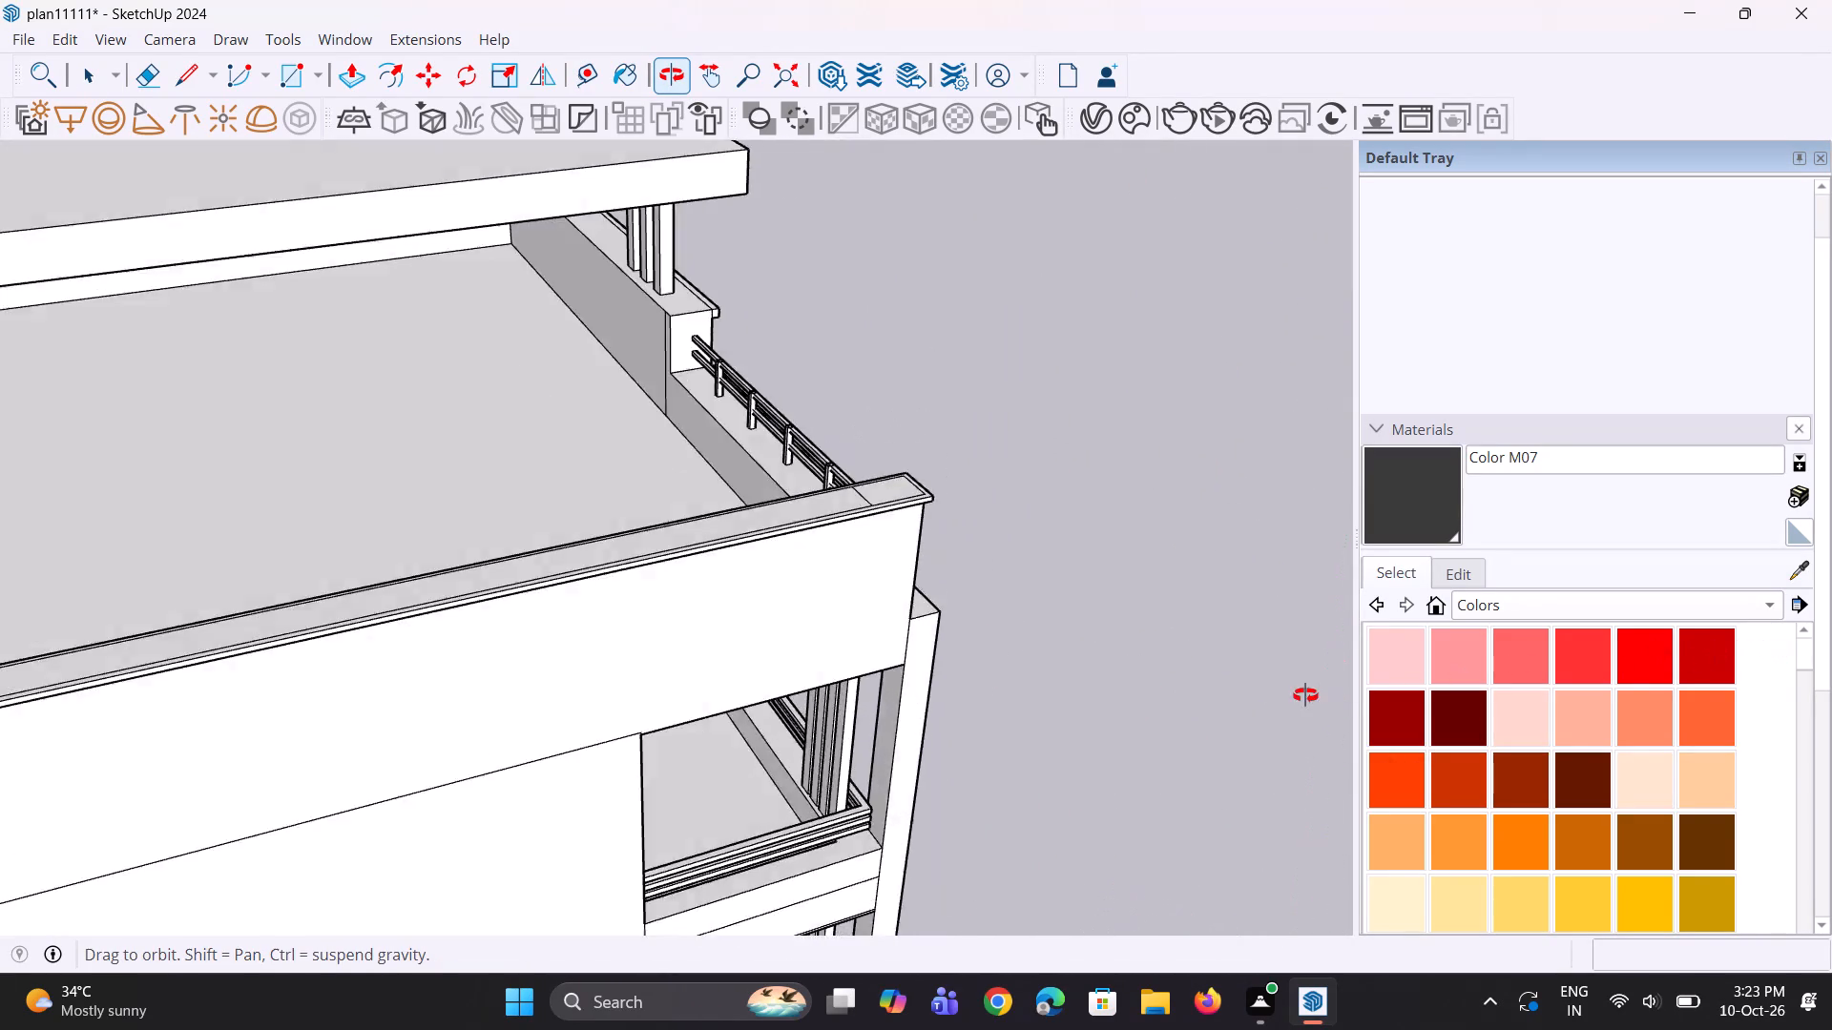
middle_click_drag(1305, 695, 567, 750)
scroll(593, 673, "down", 4)
middle_click_drag(582, 673, 524, 495)
scroll(588, 661, "down", 1)
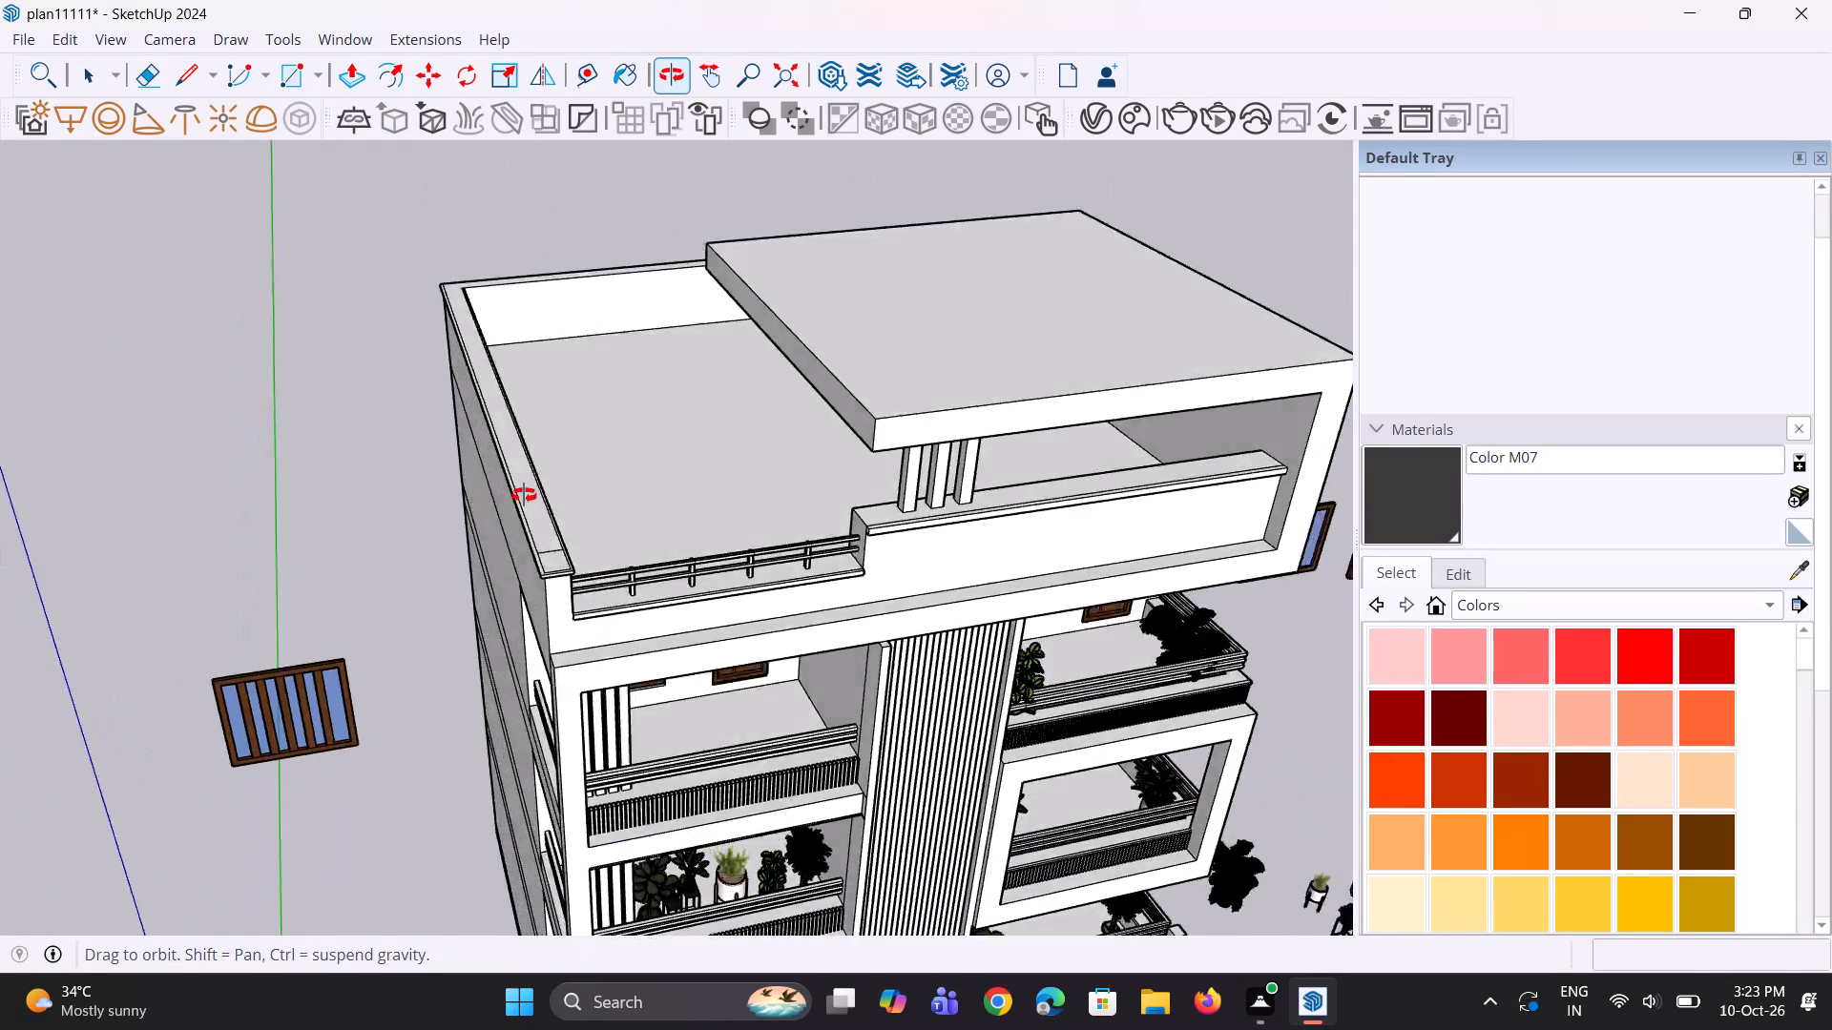
middle_click_drag(524, 495, 462, 470)
scroll(496, 548, "down", 2)
scroll(498, 558, "up", 1)
scroll(490, 552, "down", 4)
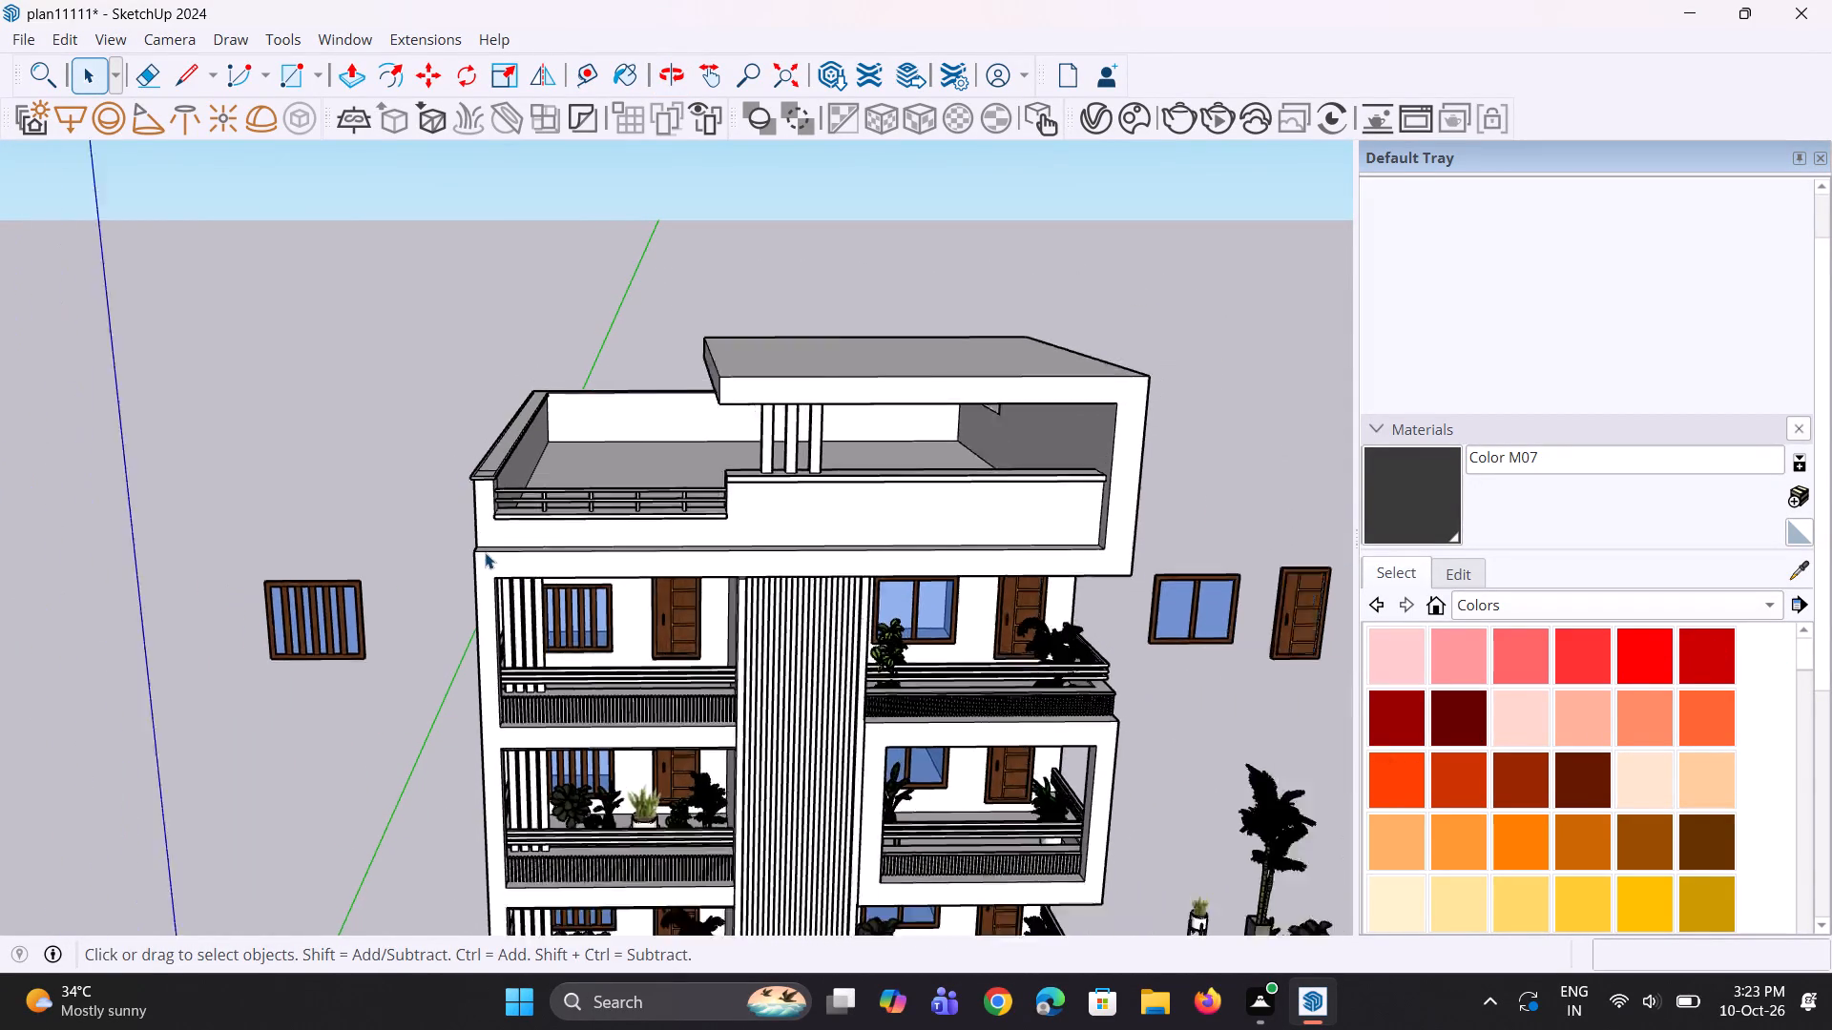
Copy the broad-leaved plant in the round pot about 61' 8" onto the roof terrace's open front corner, by the railing.
scroll(485, 552, "down", 3)
scroll(776, 771, "up", 2)
scroll(1052, 841, "up", 5)
left_click(1072, 855)
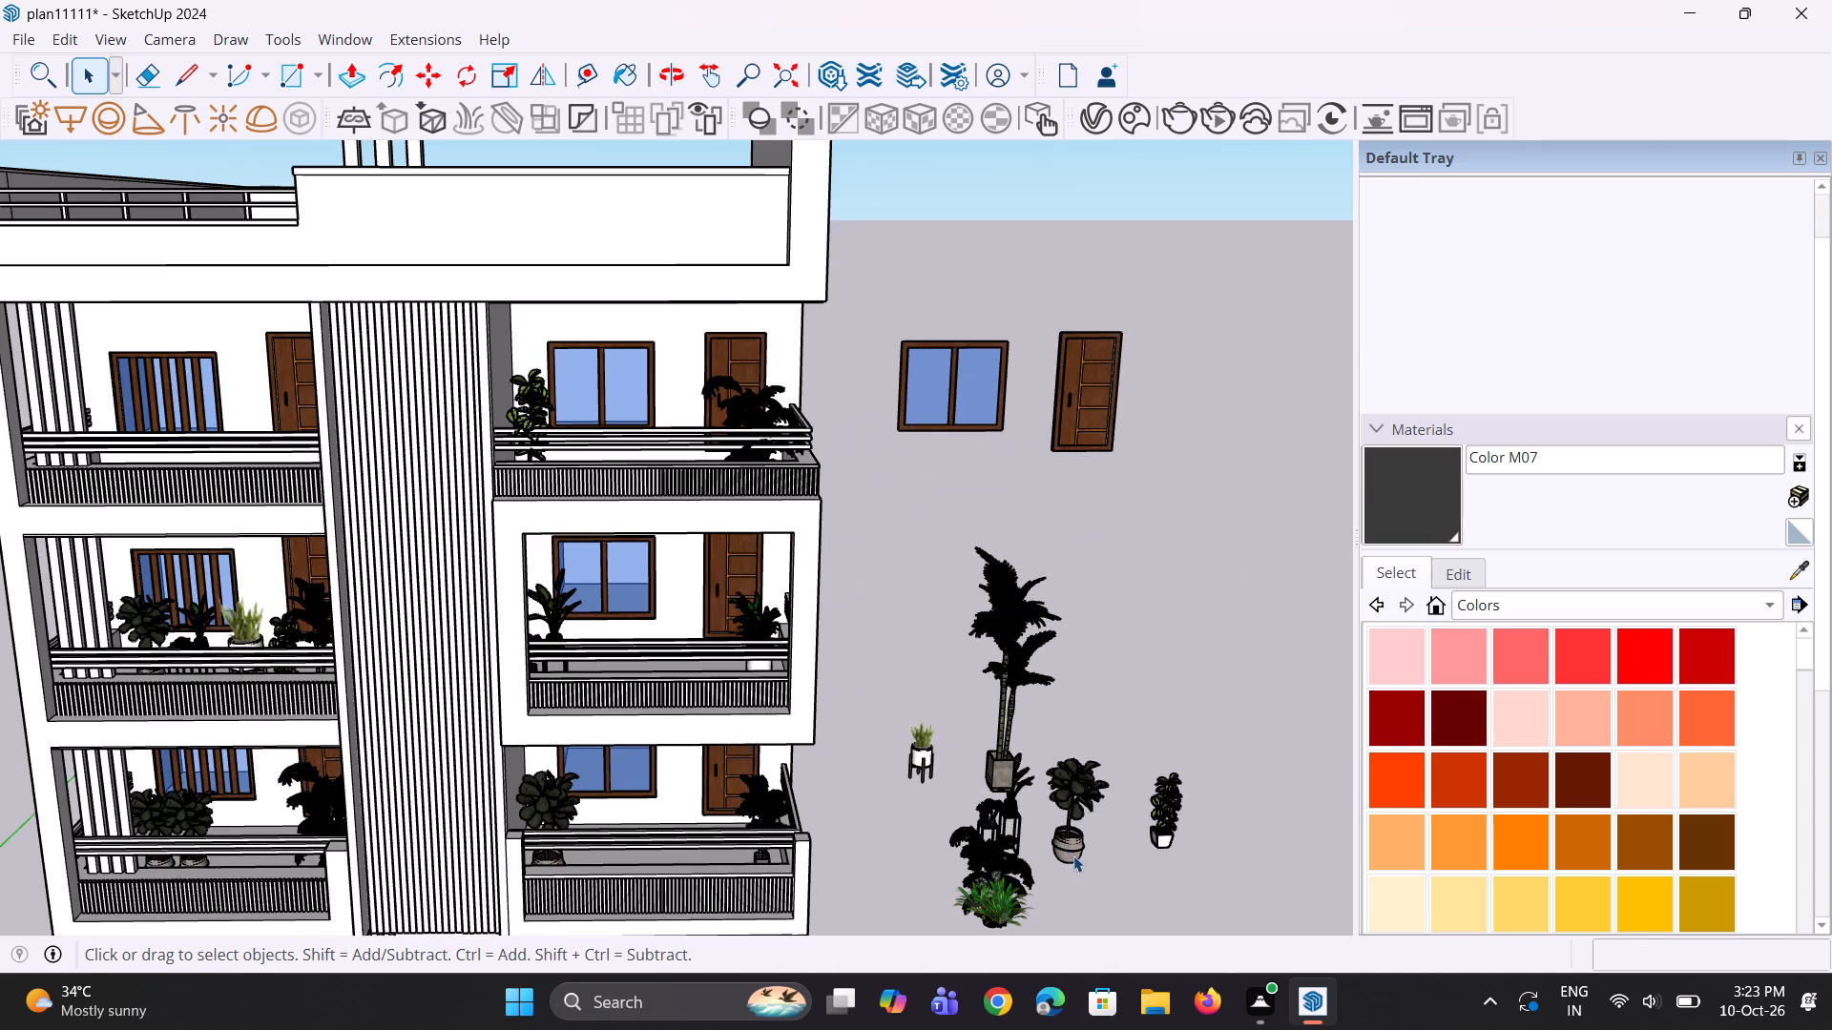
scroll(1073, 855, "up", 3)
key("m")
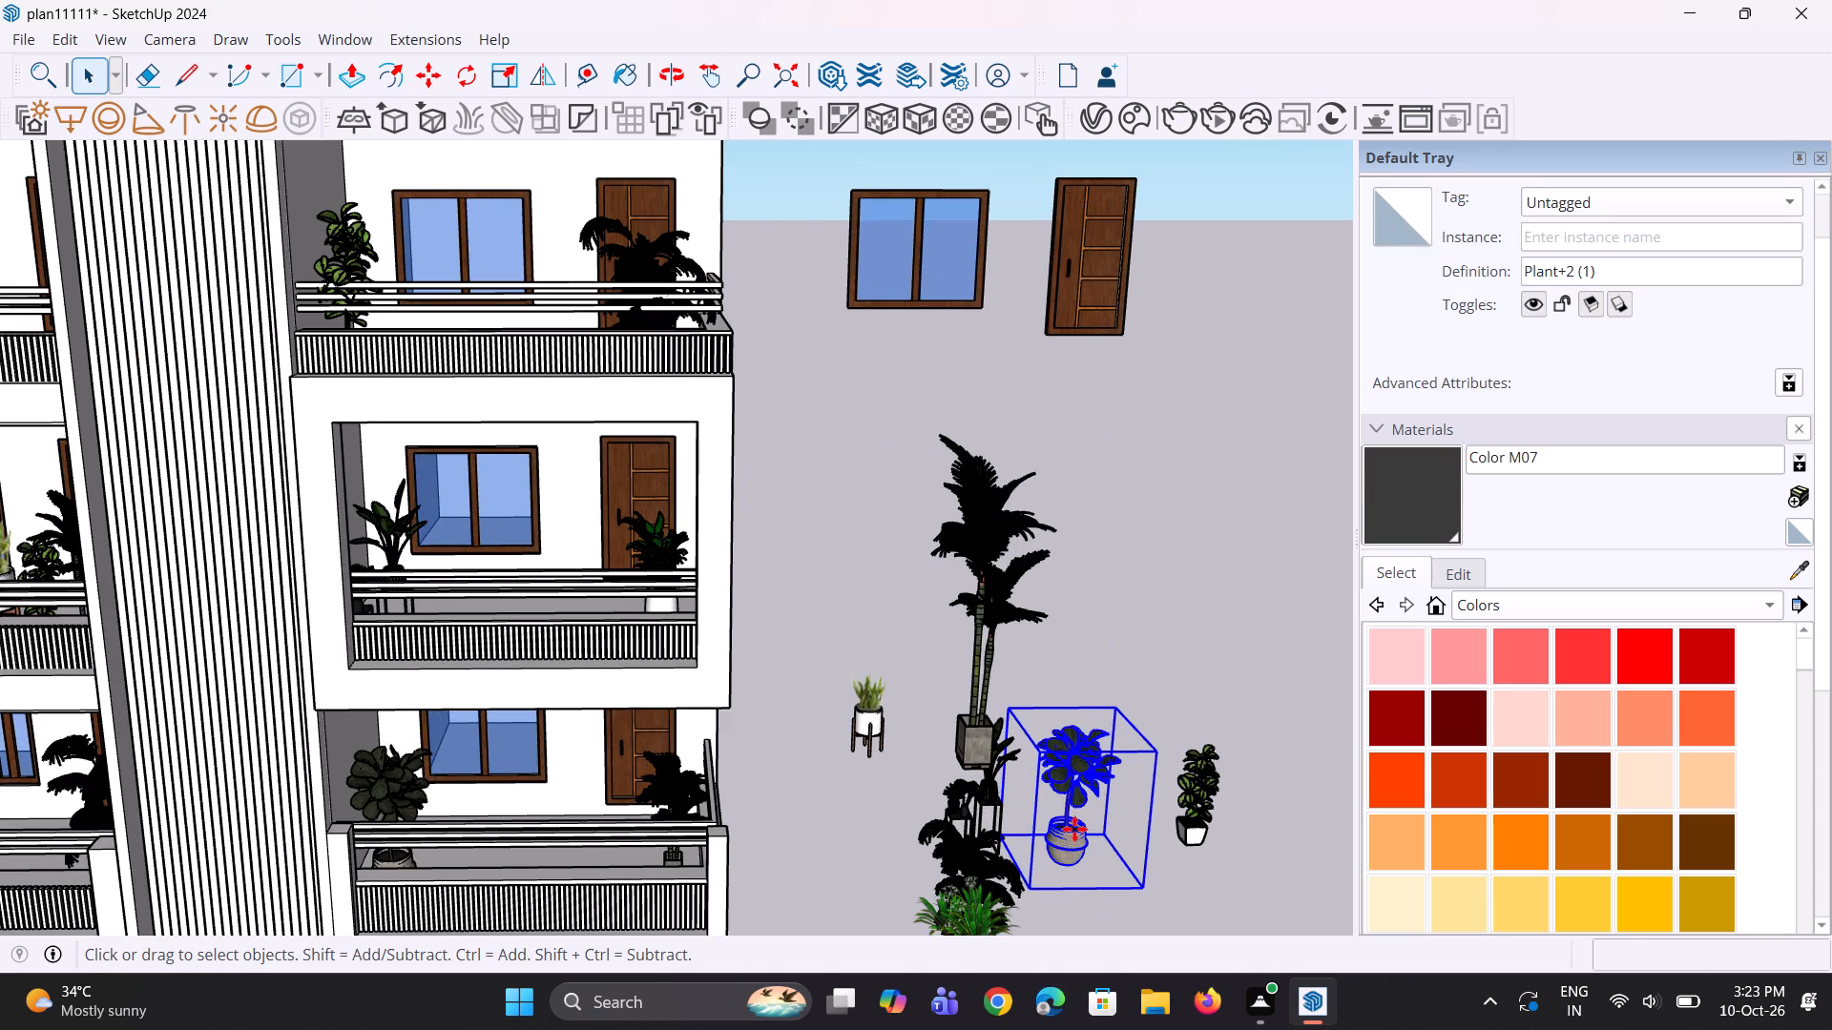
left_click(1078, 829)
scroll(1123, 819, "down", 4)
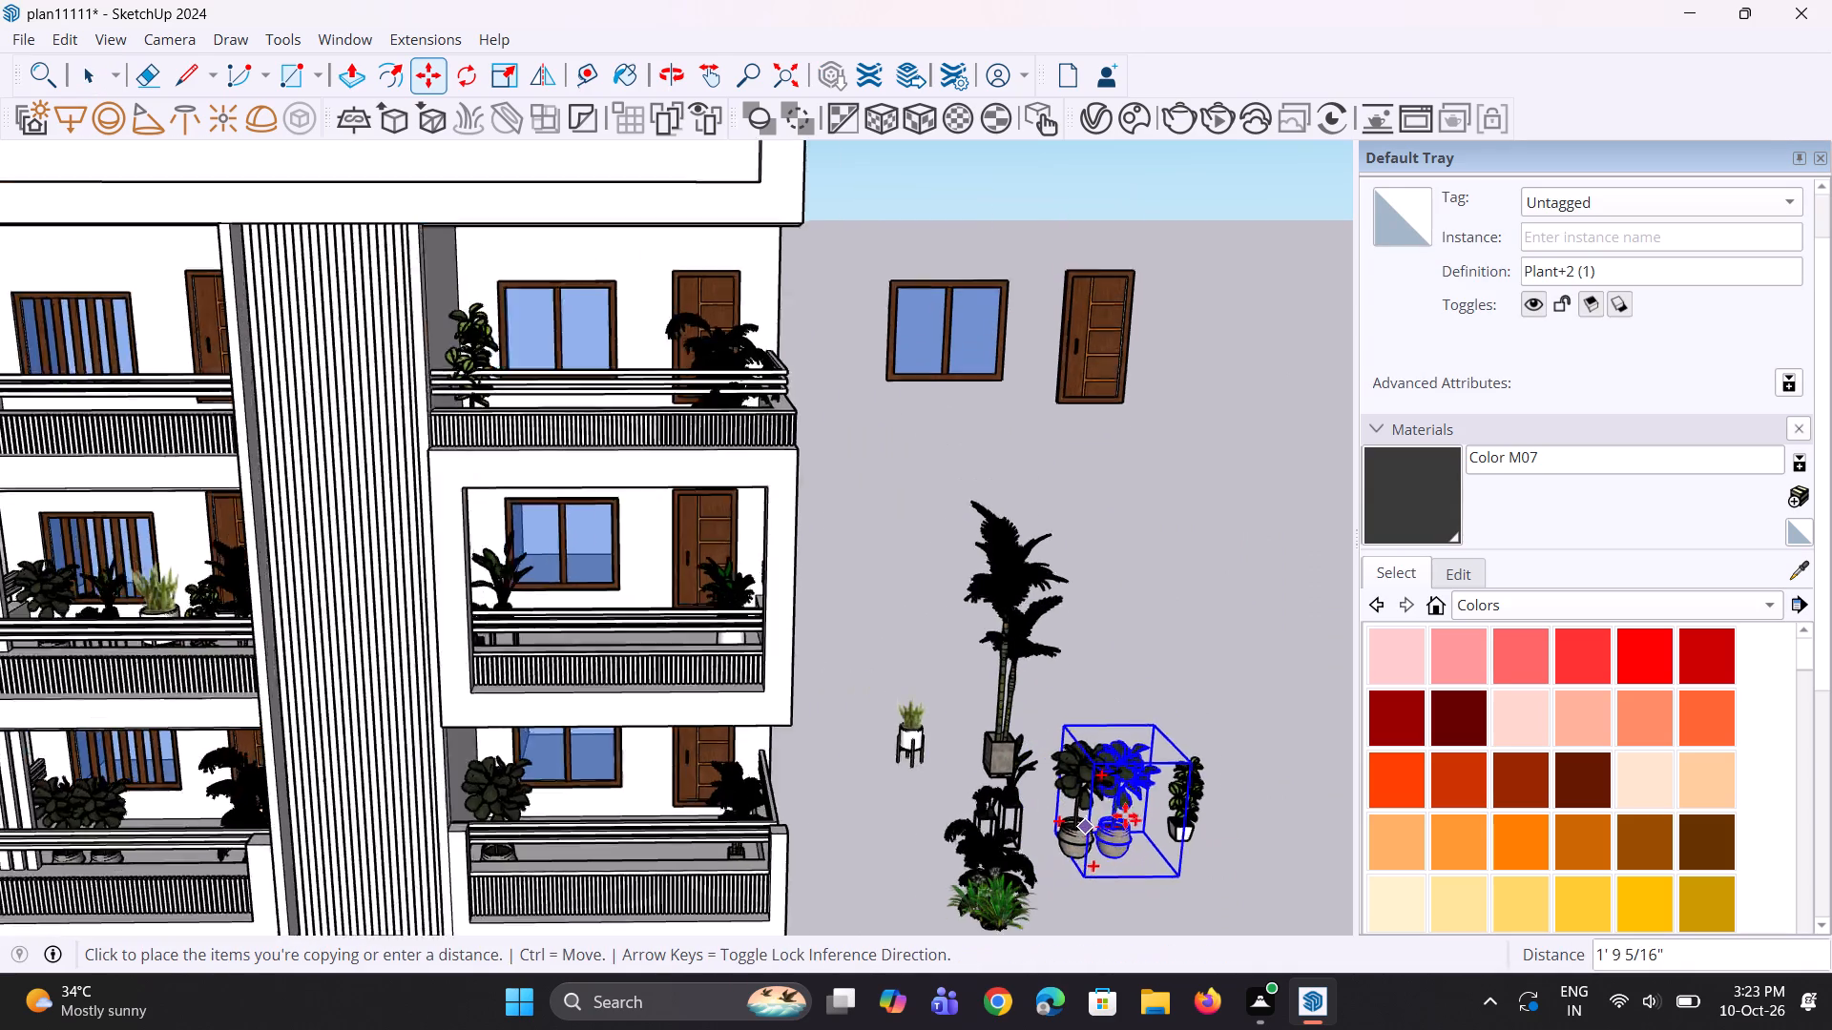
scroll(1125, 815, "down", 7)
scroll(601, 481, "up", 2)
scroll(505, 422, "up", 2)
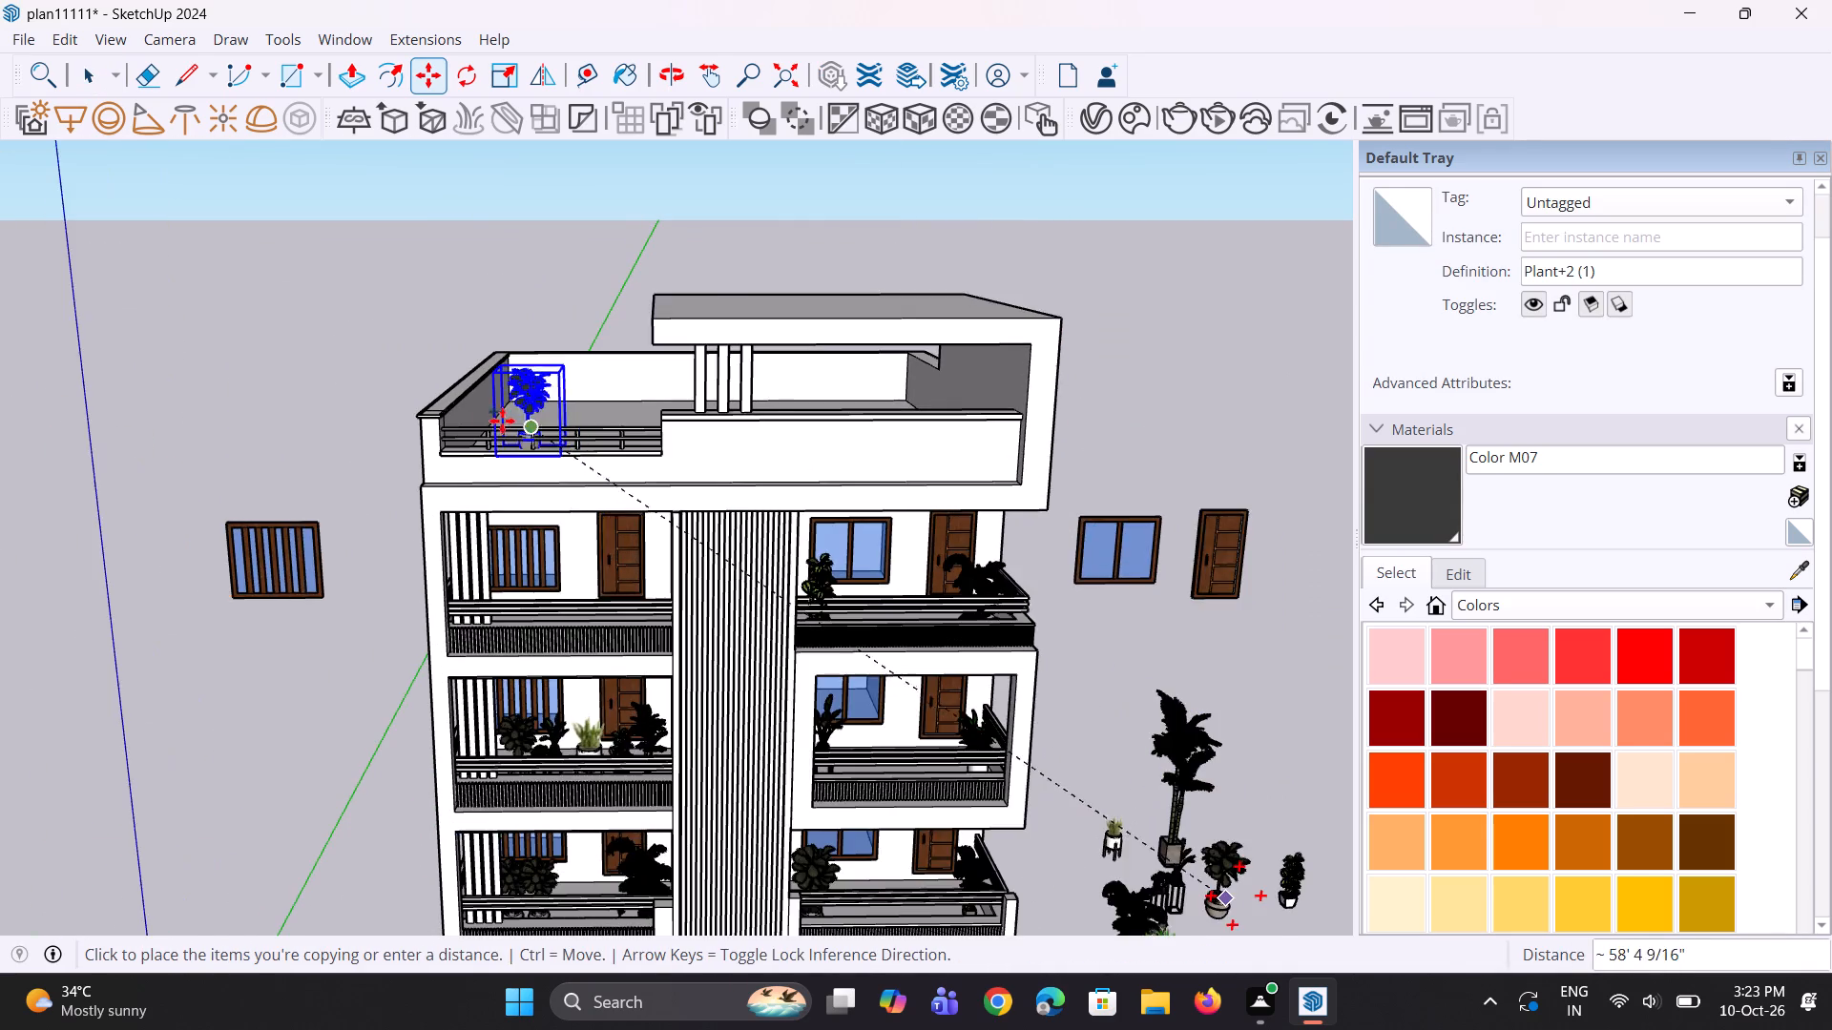
scroll(502, 421, "up", 2)
left_click(452, 451)
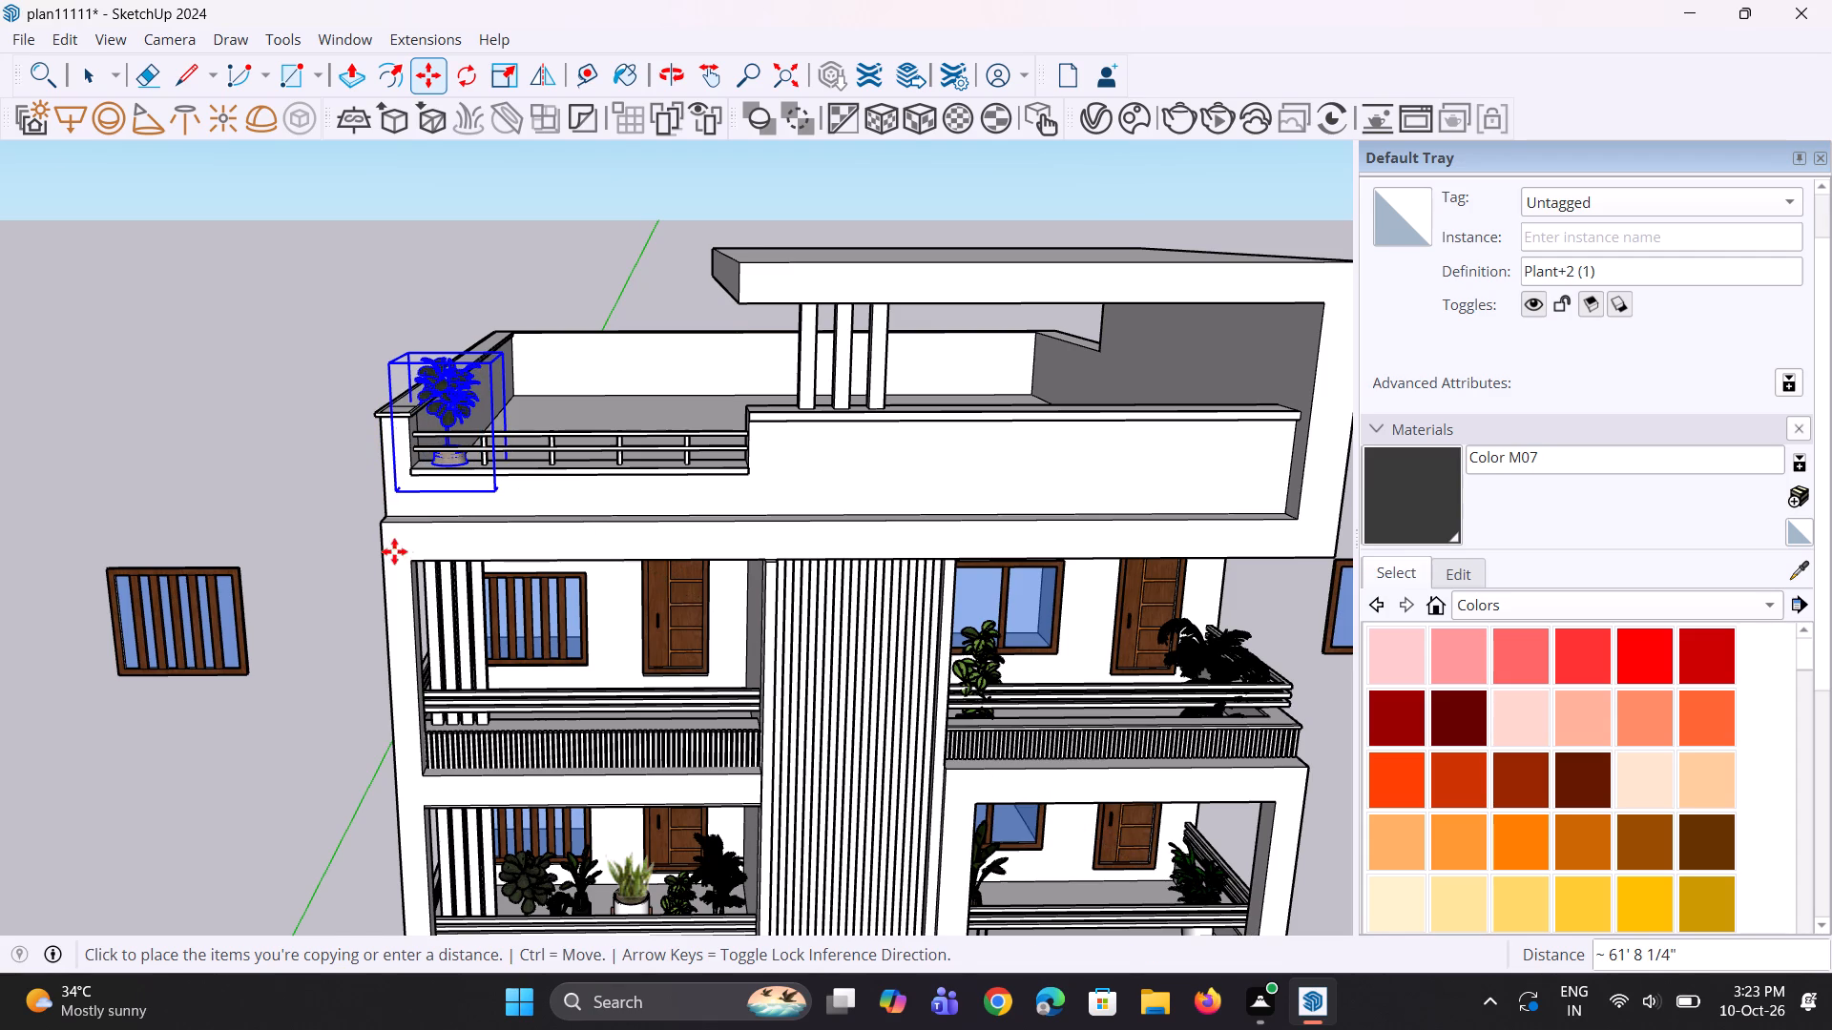
Move the broad-leaved potted plant inward from the roof terrace's front corner, away from the side parapet and the front railing.
middle_click_drag(409, 553, 887, 706)
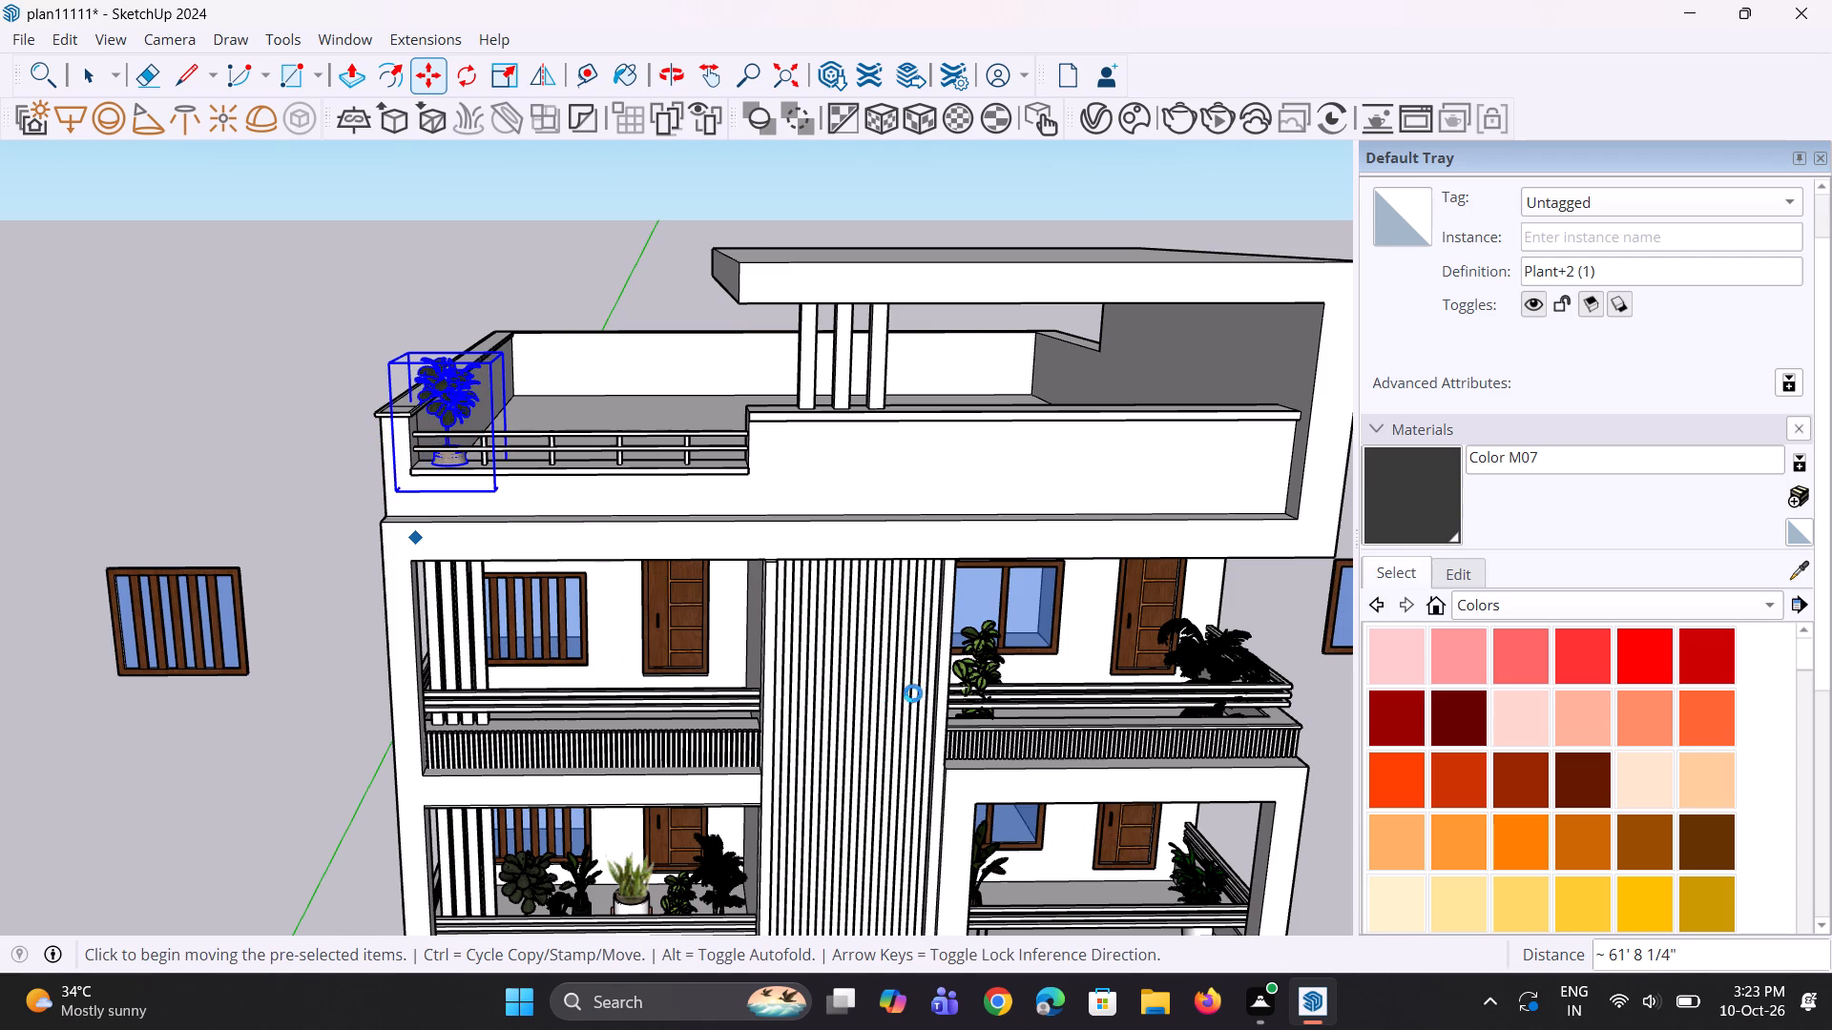
scroll(724, 579, "down", 2)
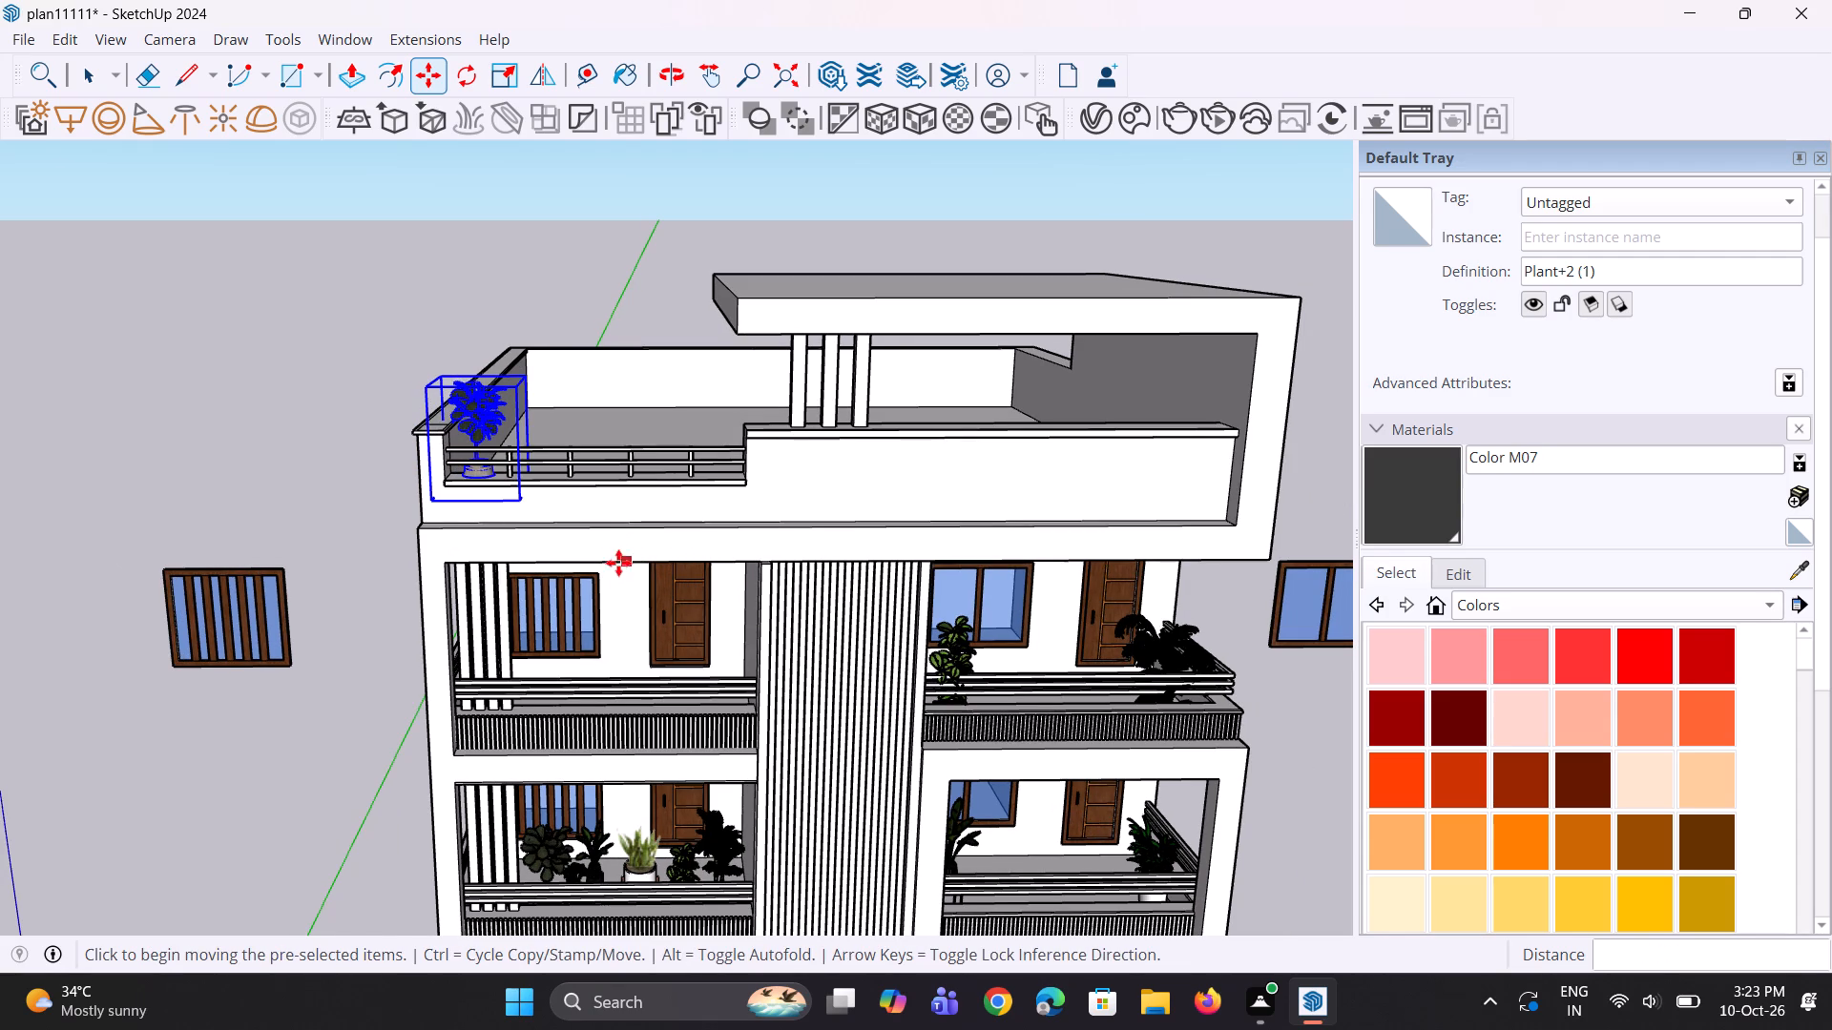
middle_click_drag(511, 574, 544, 585)
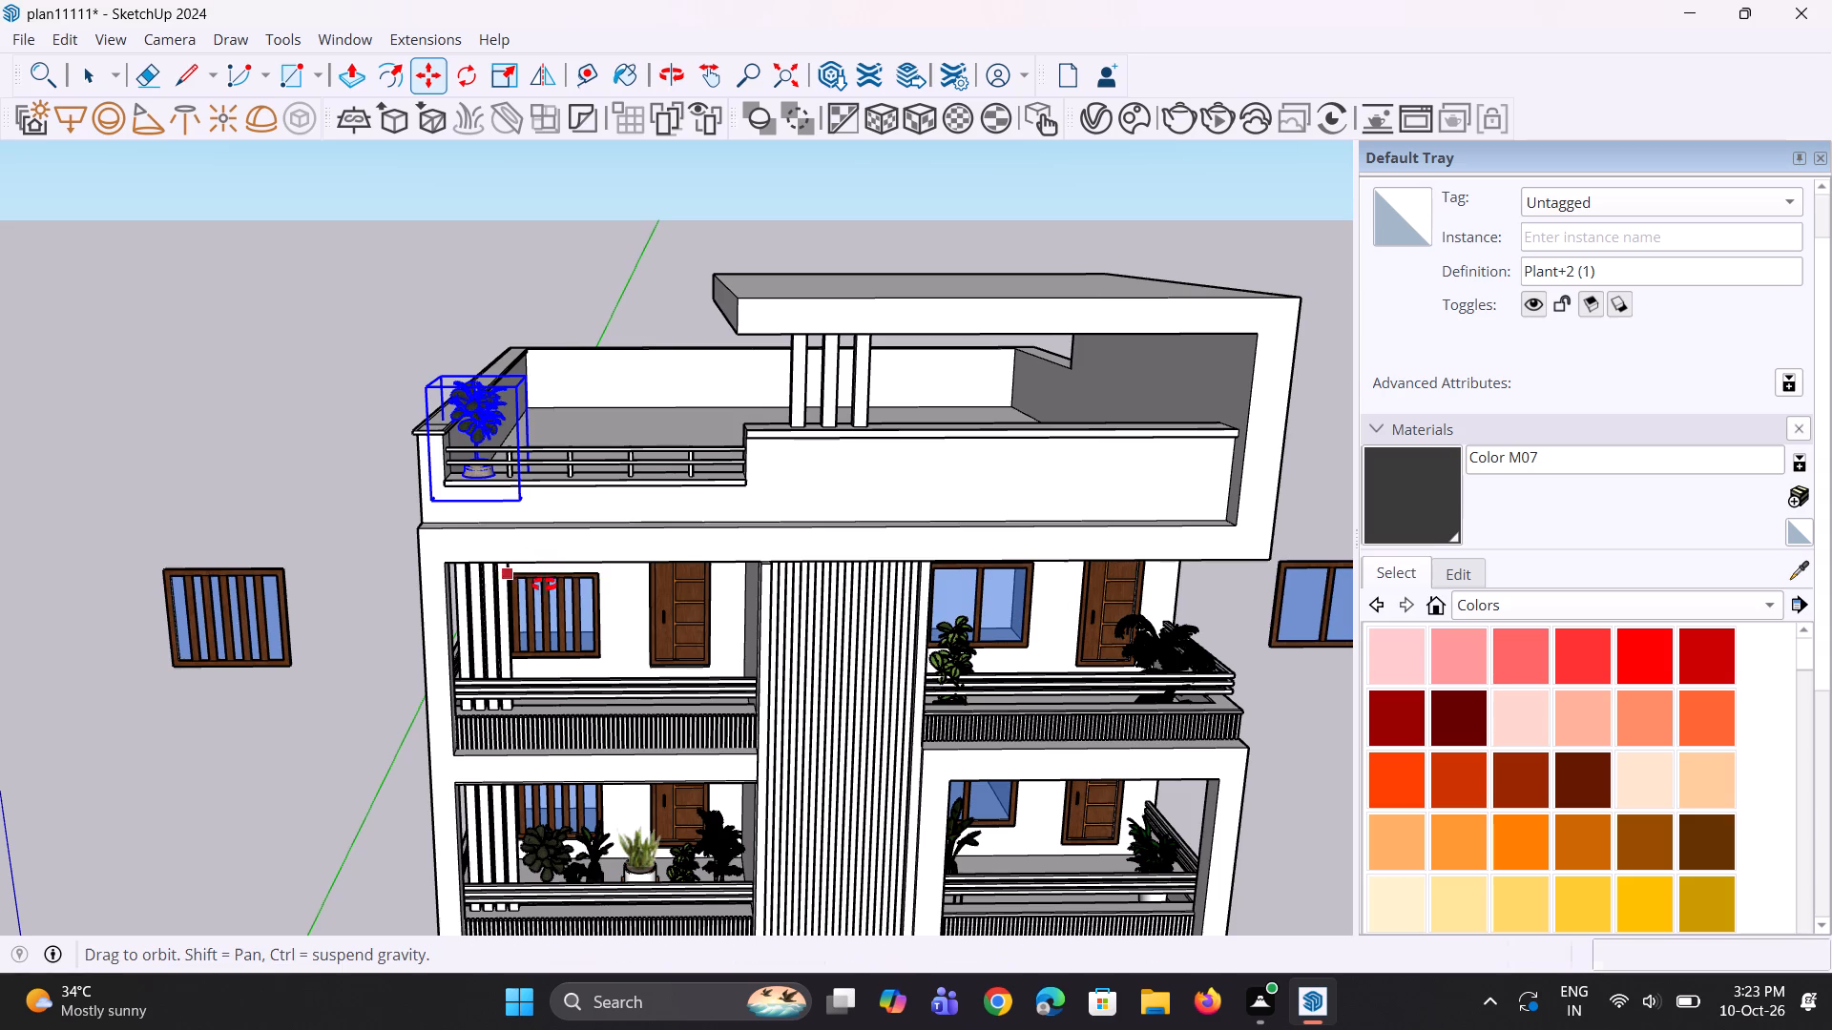
middle_click_drag(544, 585, 1447, 754)
middle_click_drag(801, 588, 1087, 798)
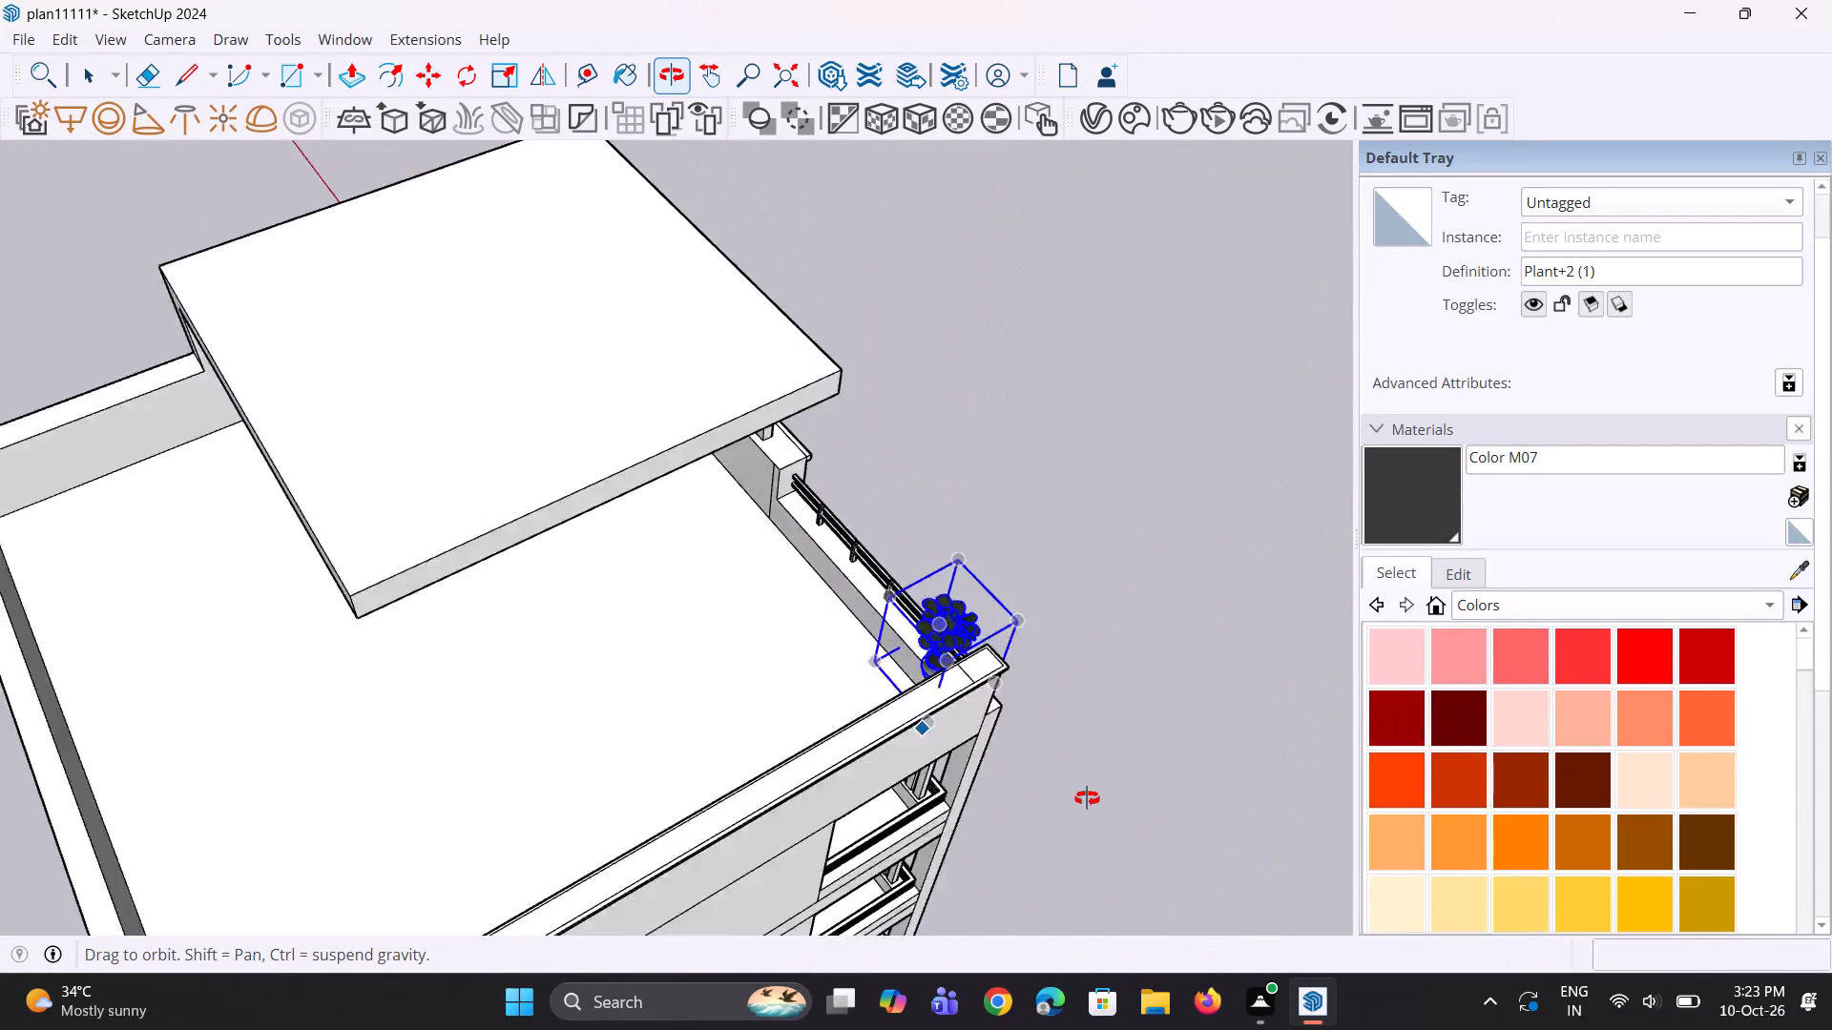
middle_click_drag(1087, 798, 1071, 784)
scroll(992, 692, "up", 6)
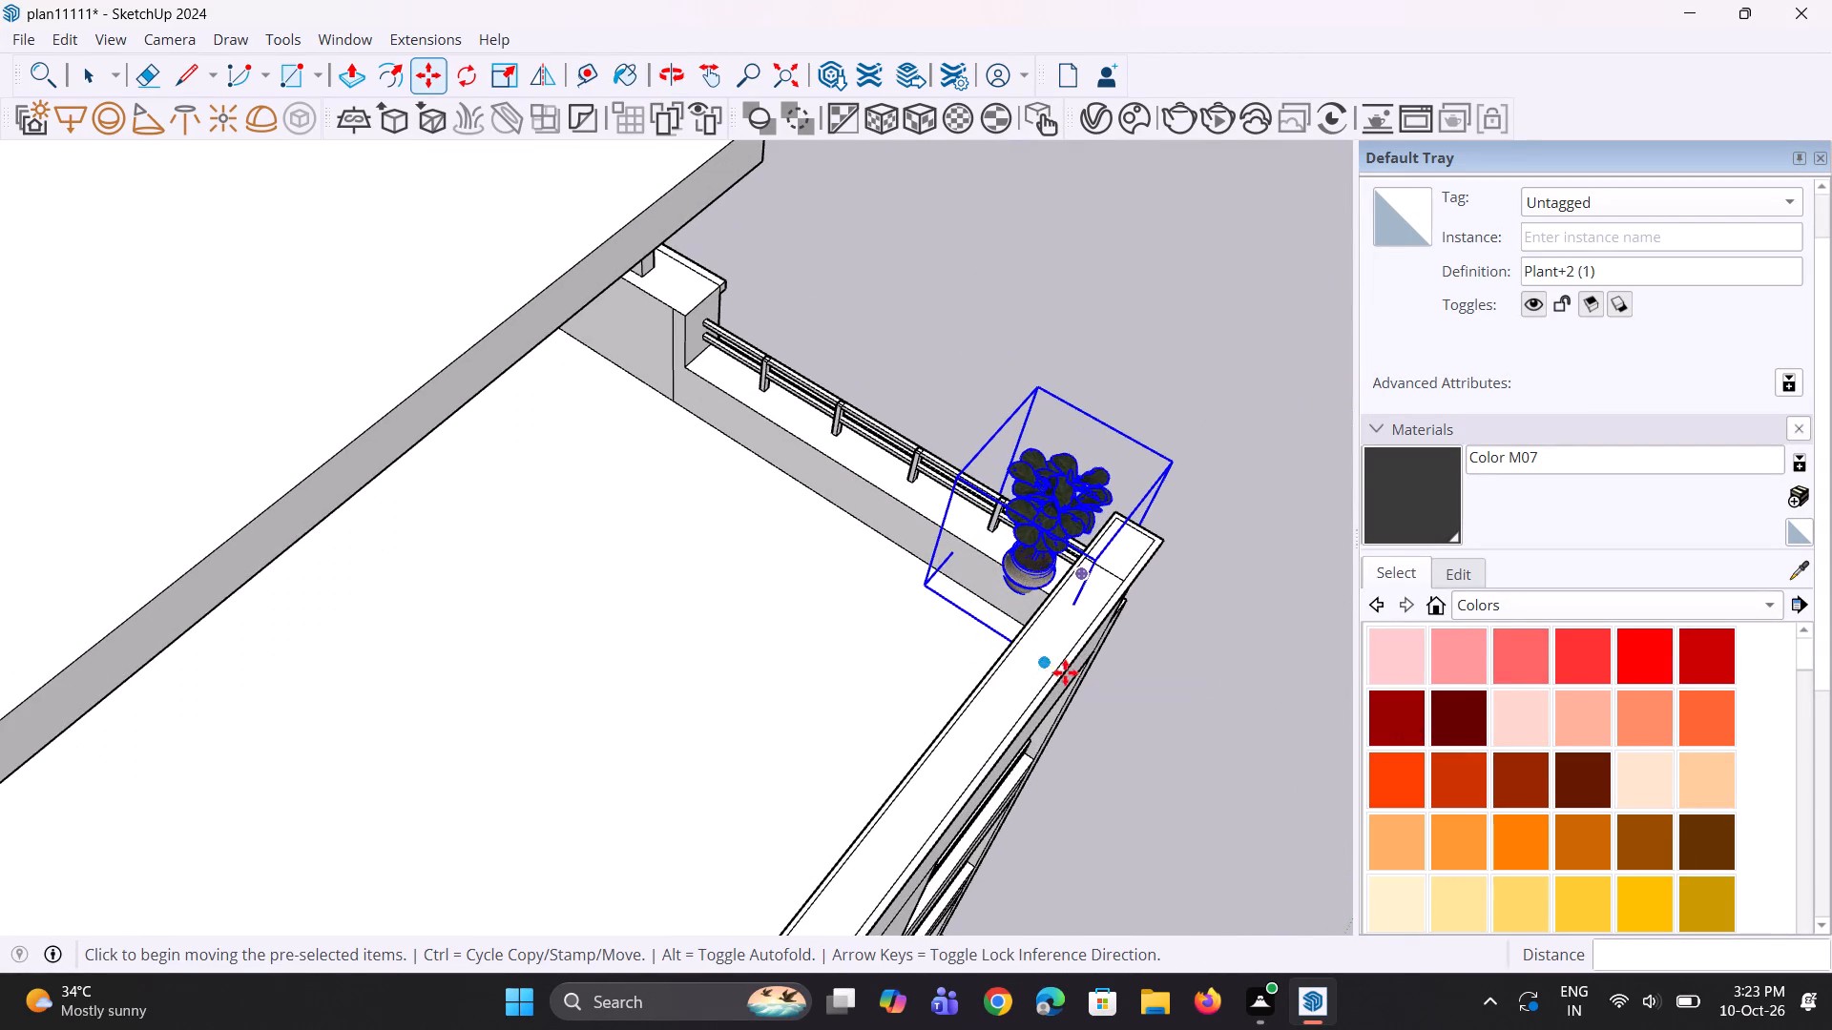
left_click(922, 588)
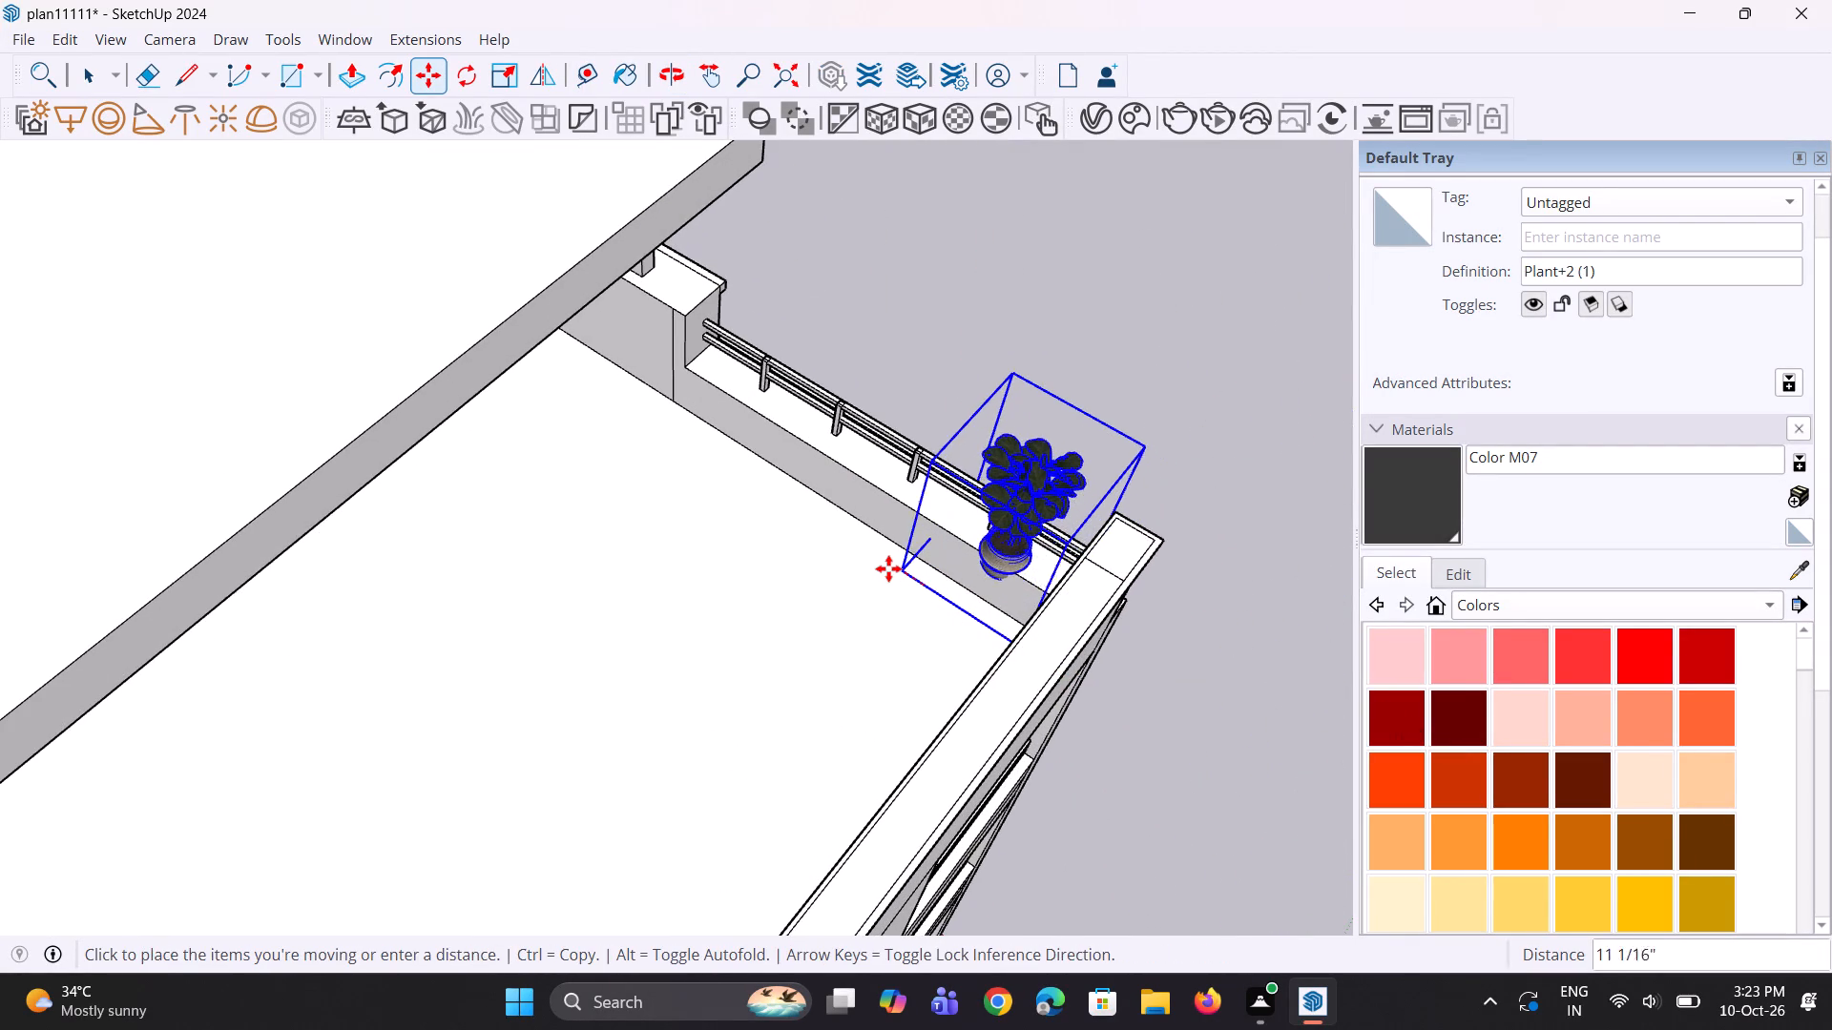
left_click(878, 564)
left_click(1000, 630)
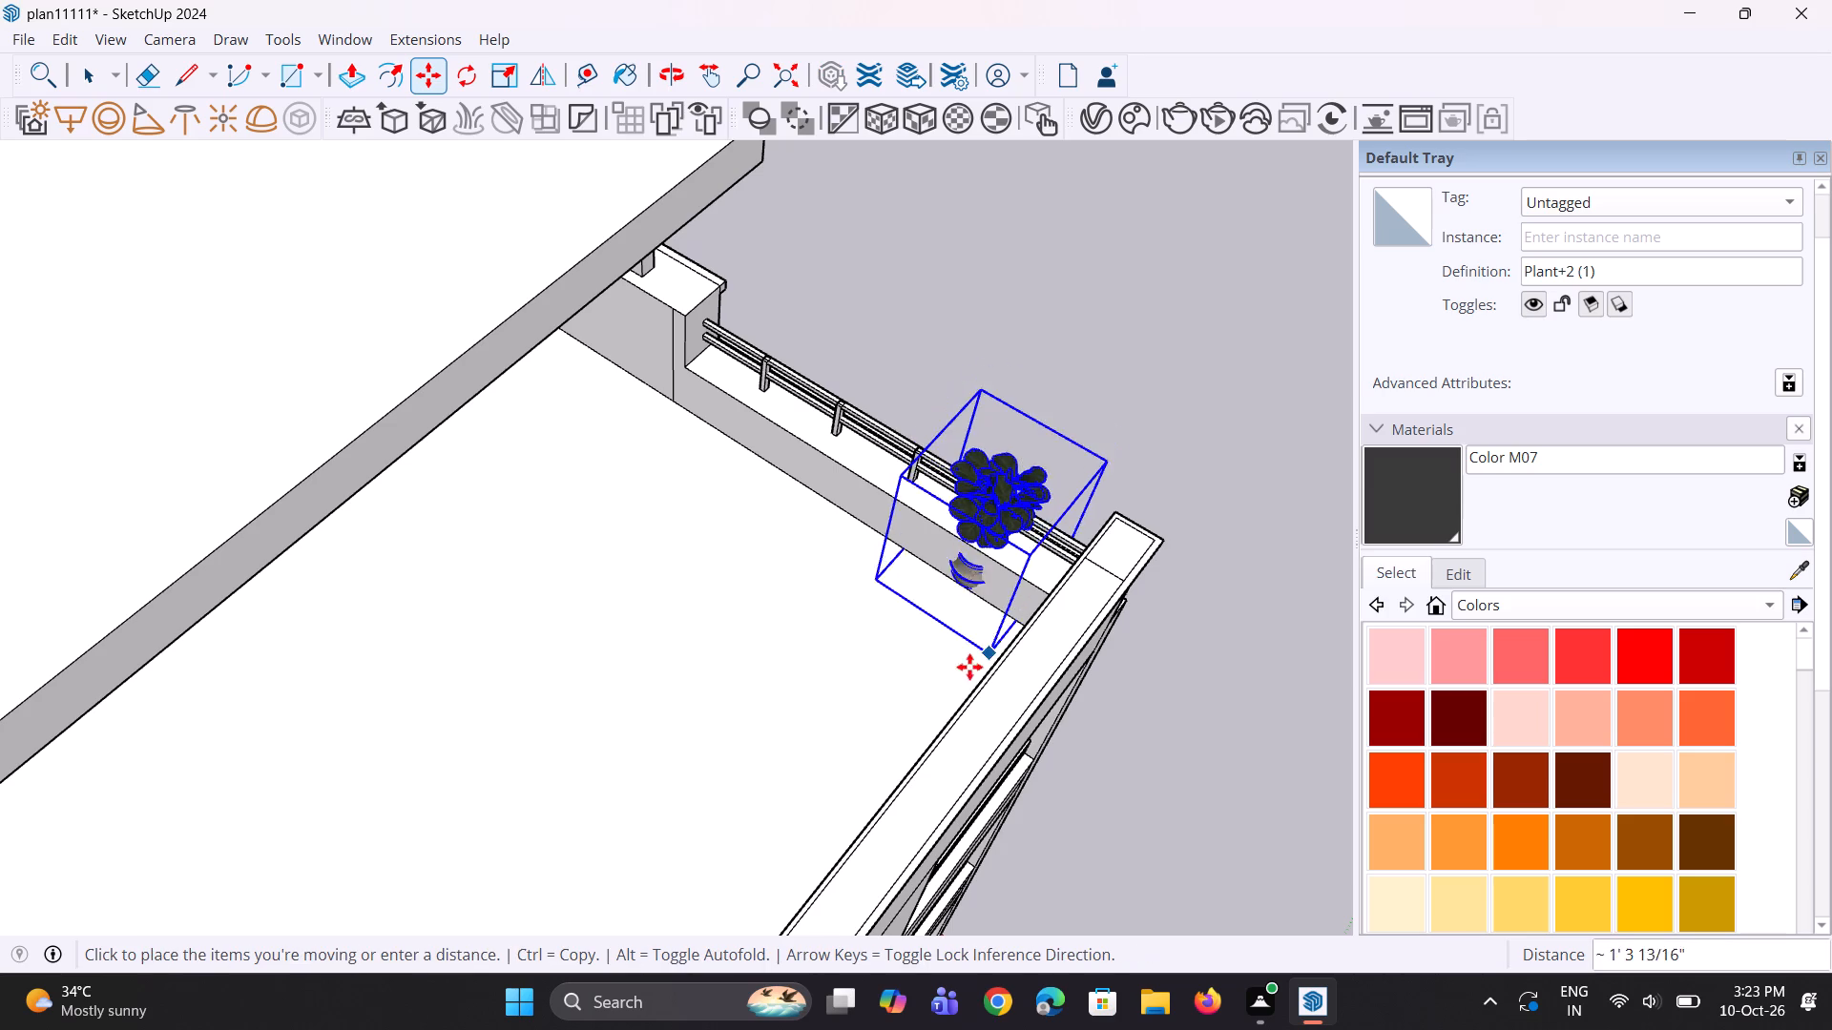
left_click(943, 702)
Move the plant about 1' 10" so its bounding box corner meets the inner base edge of the terrace's side parapet.
middle_click_drag(882, 741, 1029, 729)
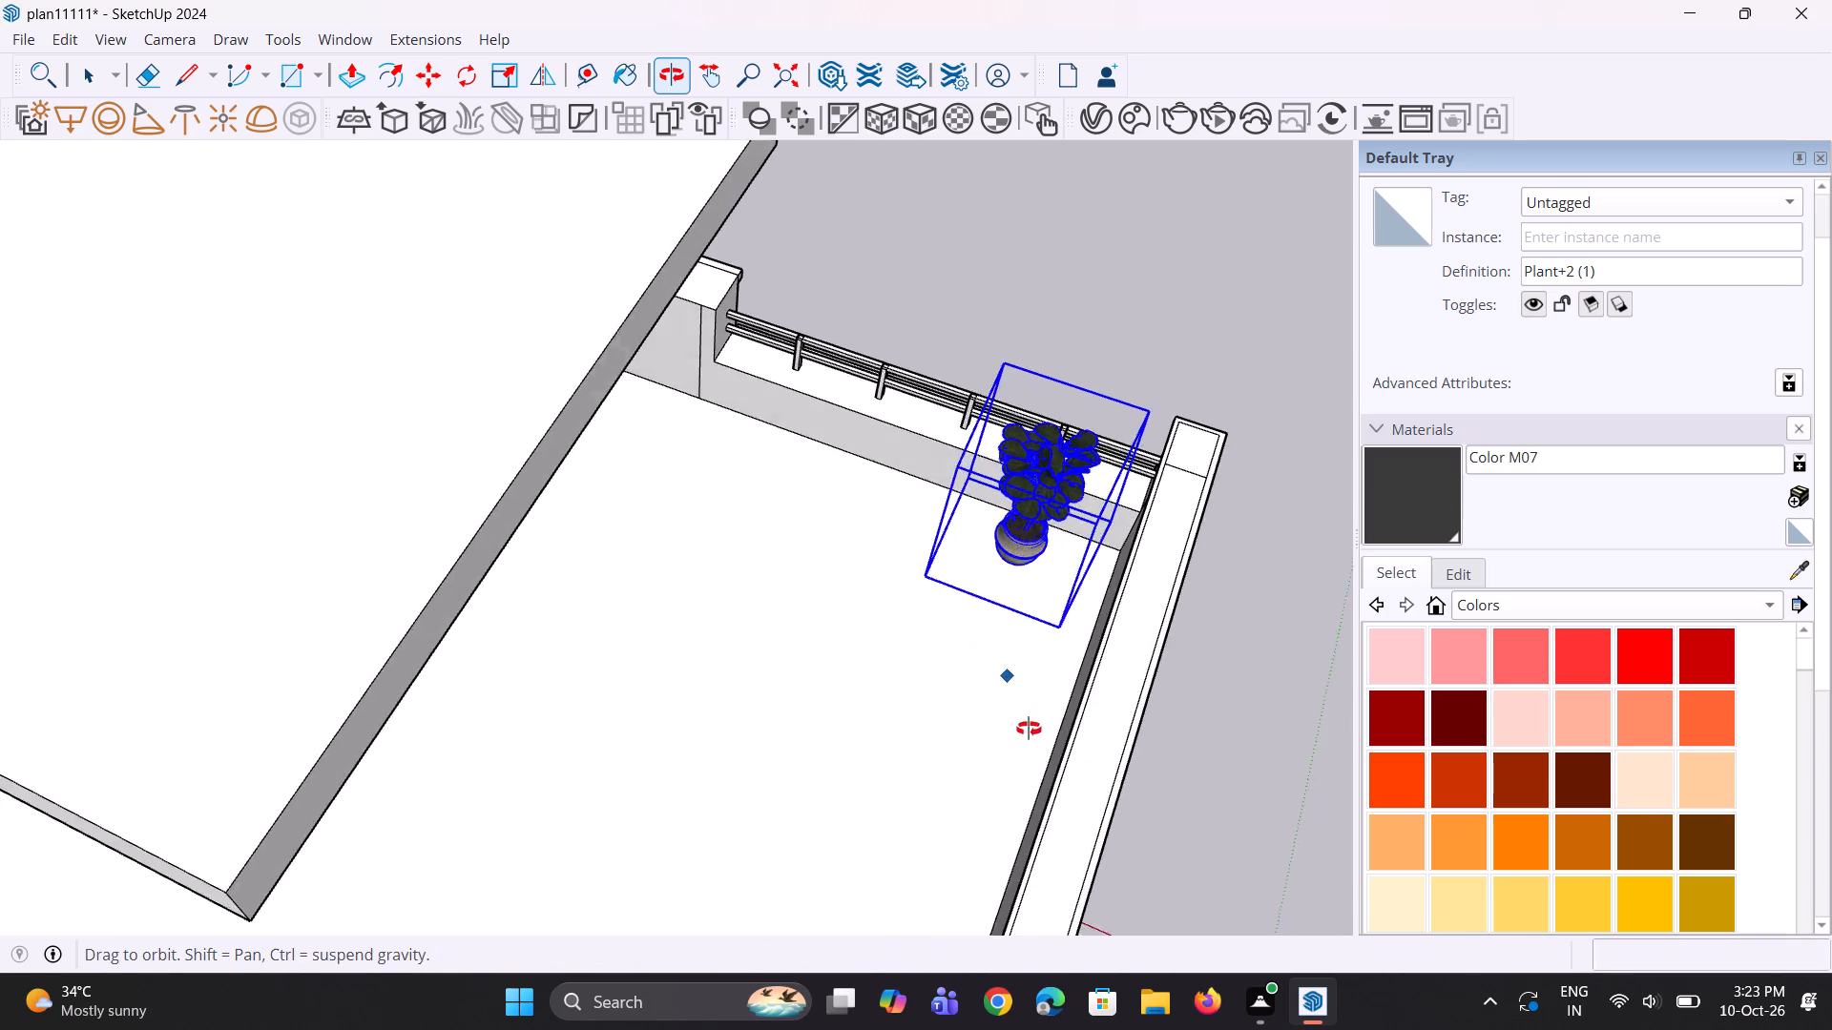
middle_click_drag(1029, 729, 1030, 724)
scroll(1037, 585, "up", 10)
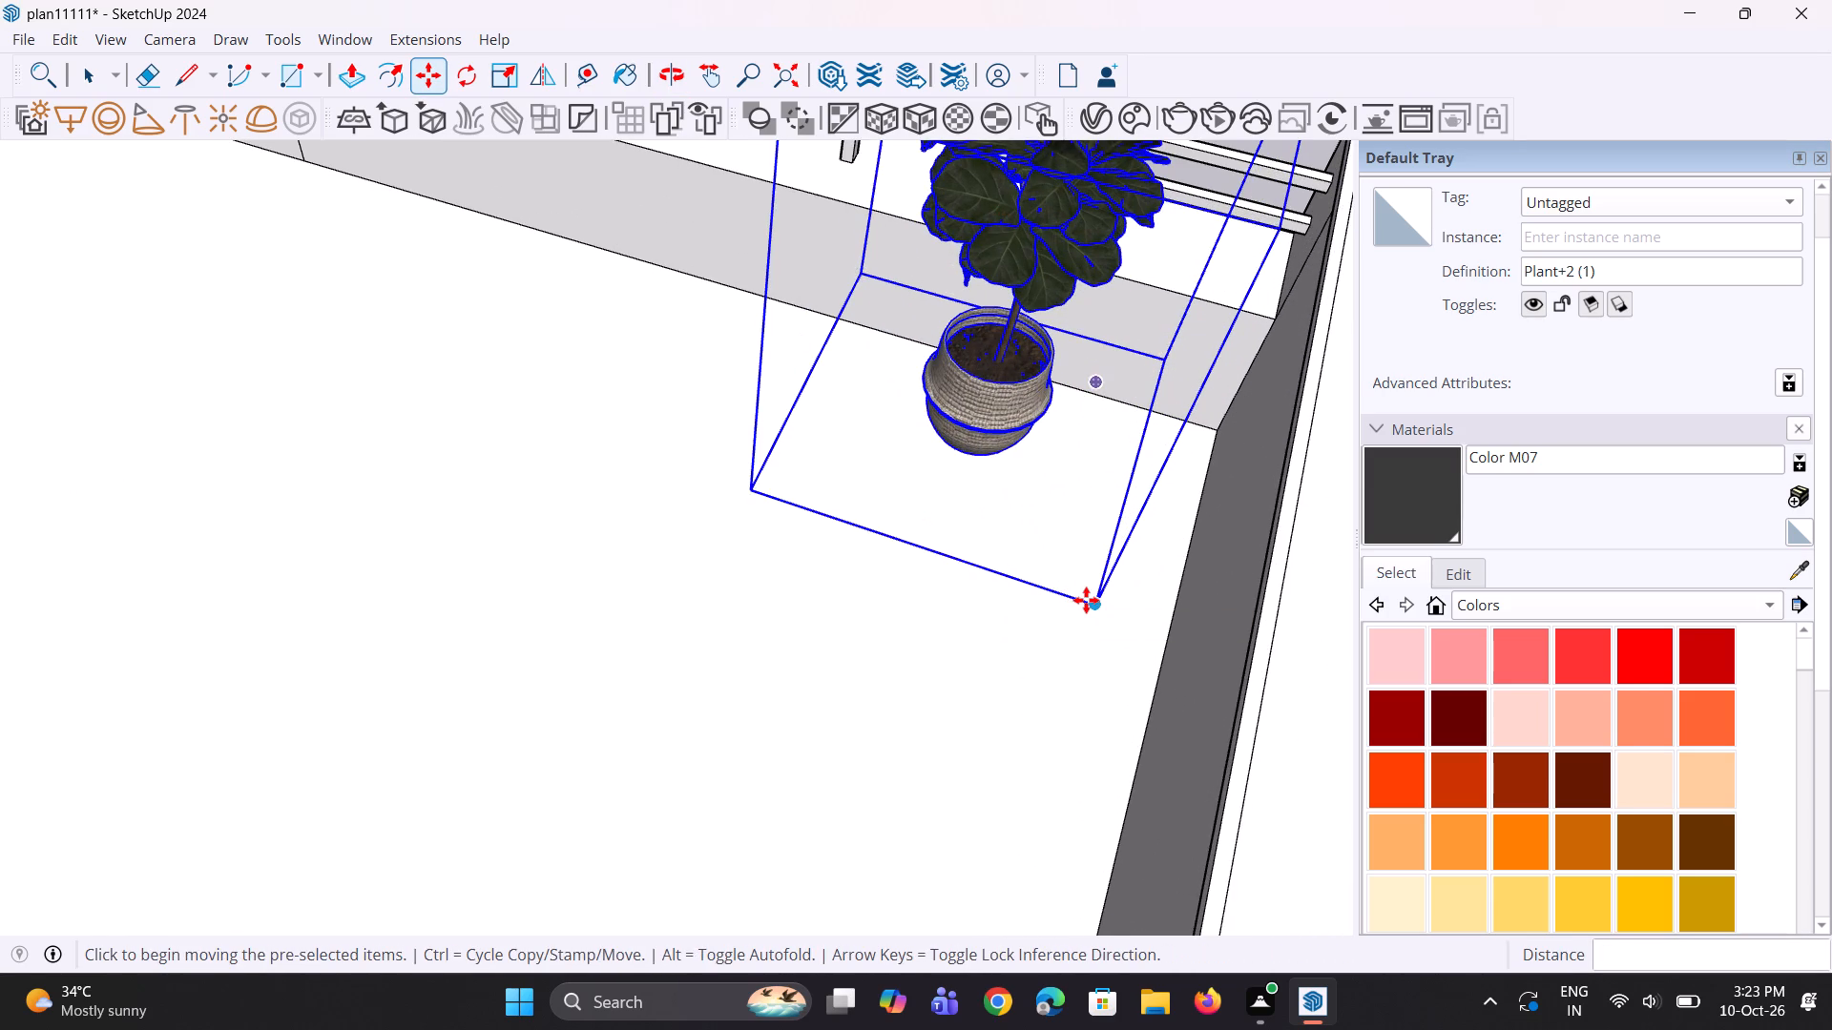
left_click(1086, 600)
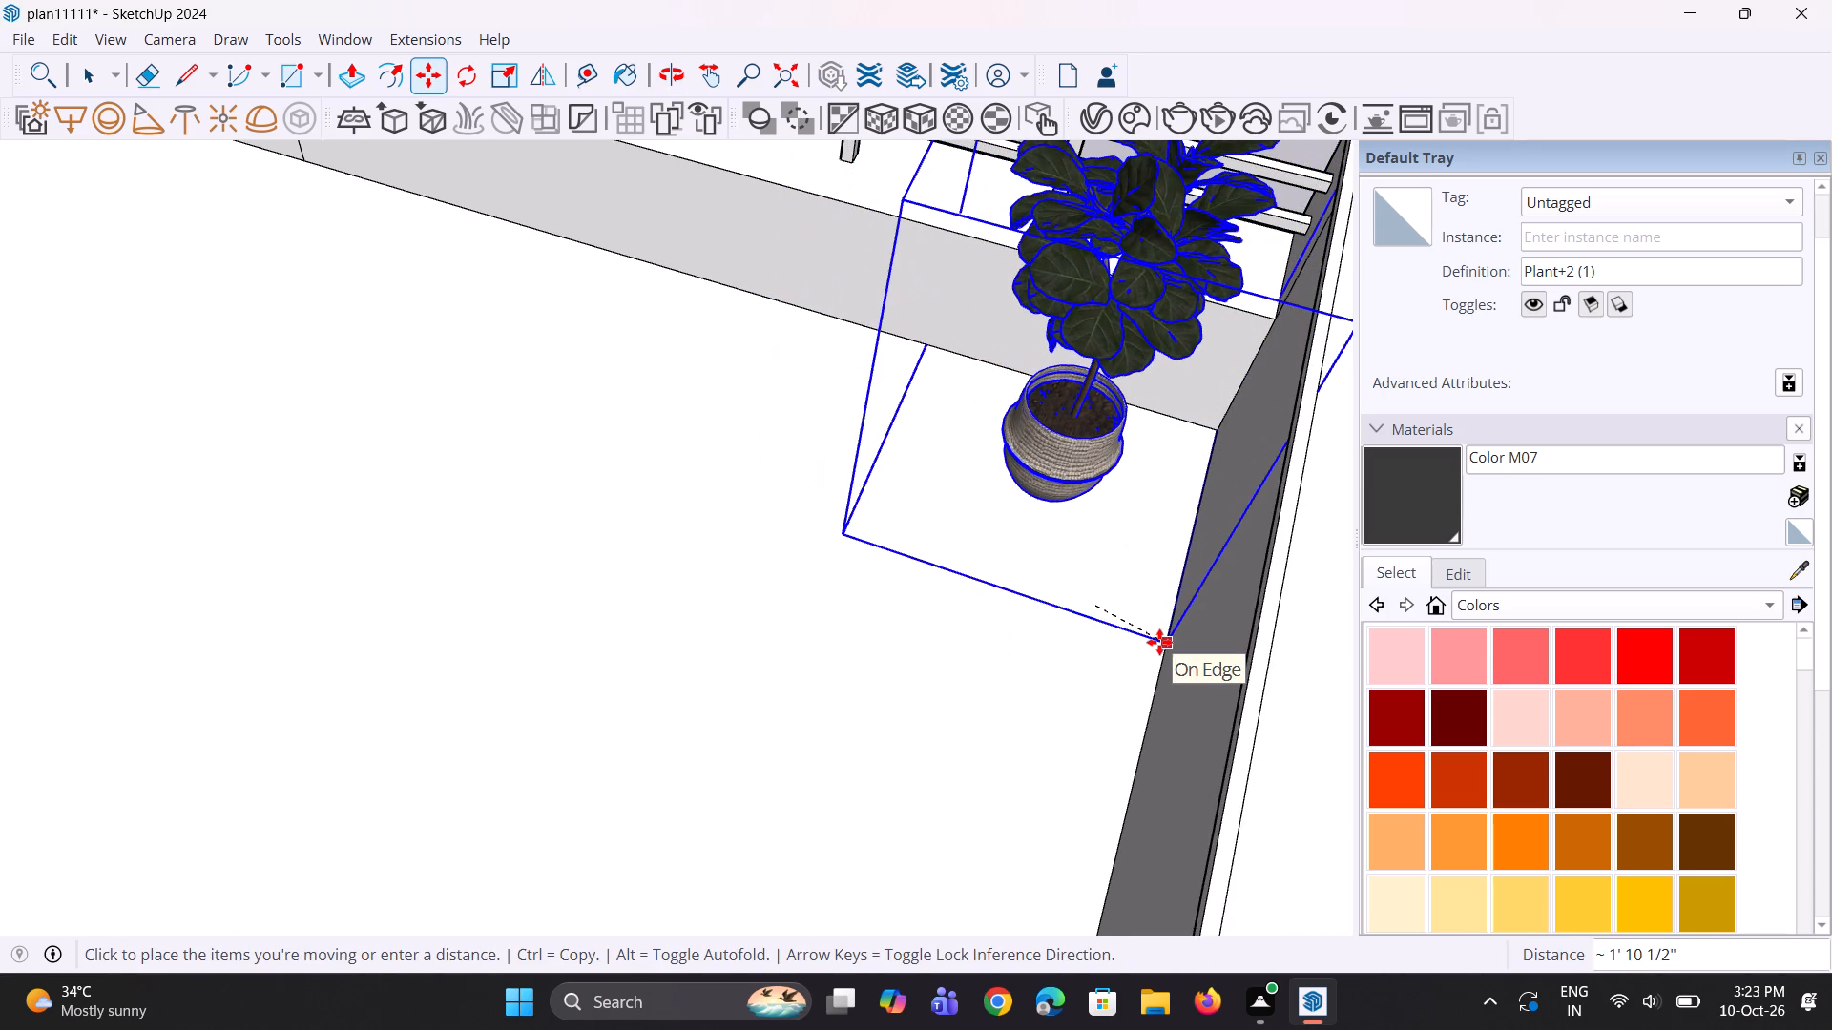
left_click(1162, 629)
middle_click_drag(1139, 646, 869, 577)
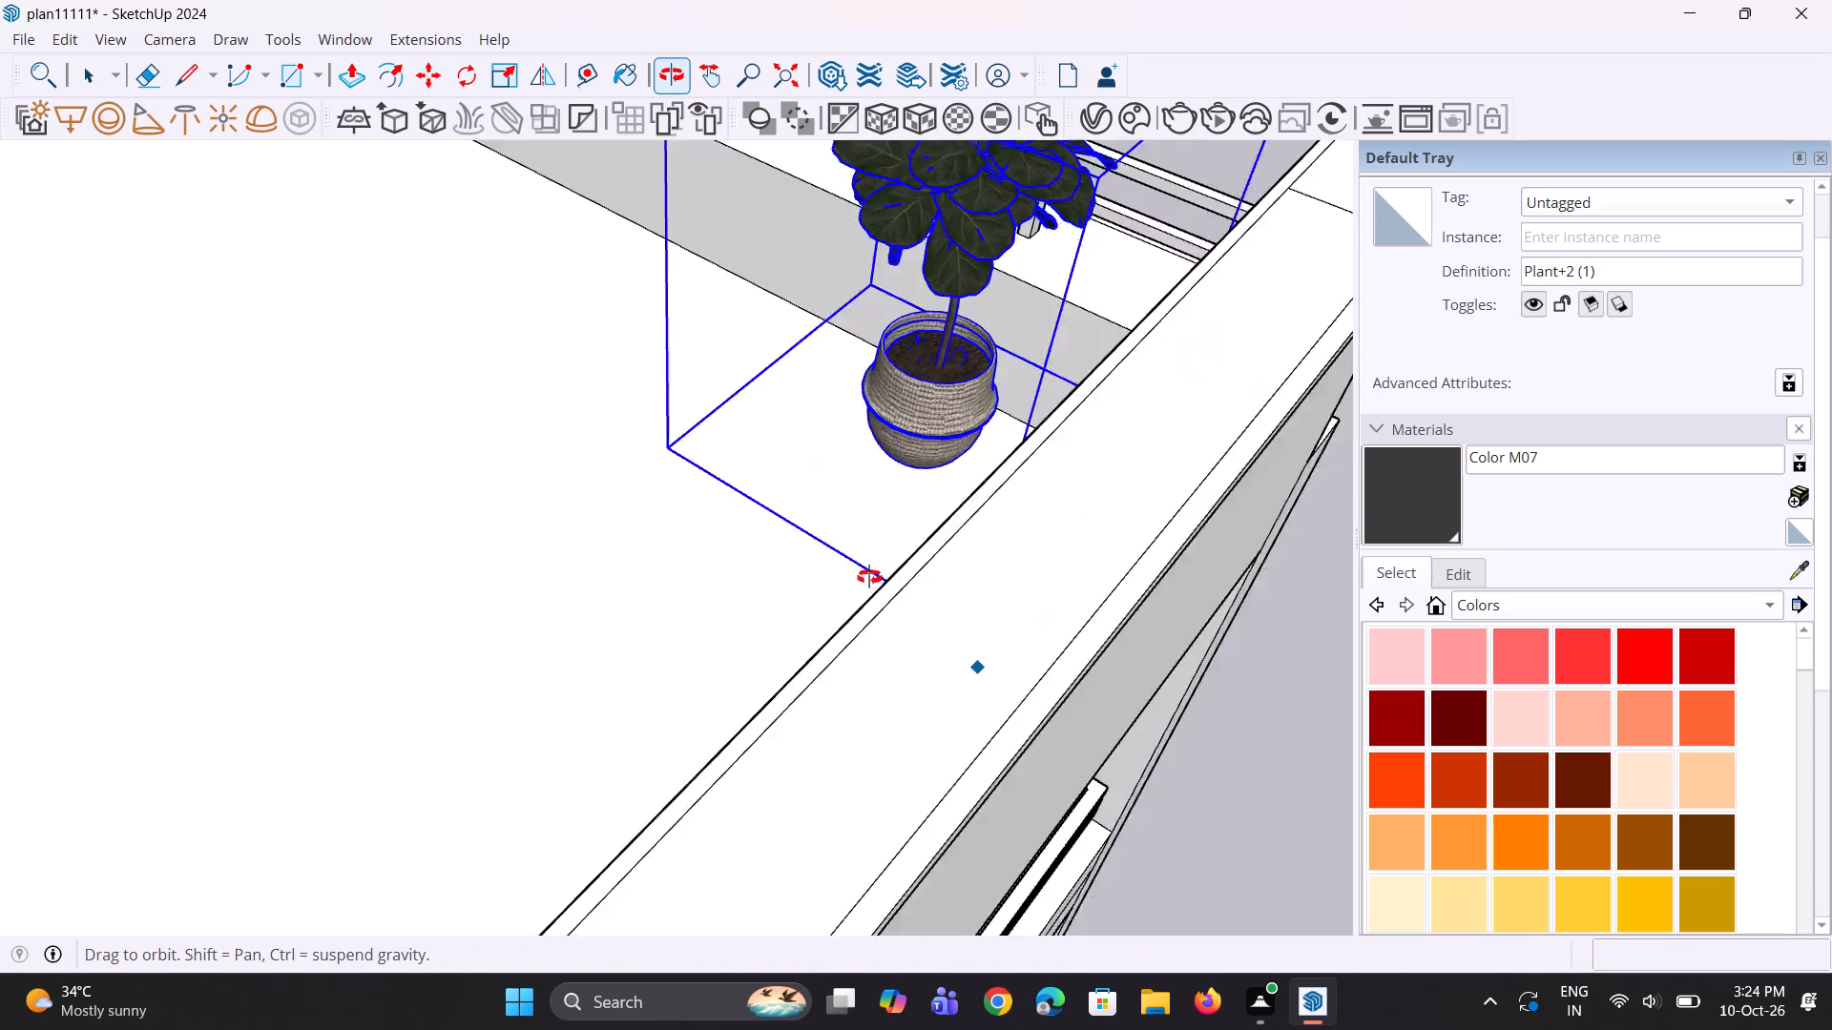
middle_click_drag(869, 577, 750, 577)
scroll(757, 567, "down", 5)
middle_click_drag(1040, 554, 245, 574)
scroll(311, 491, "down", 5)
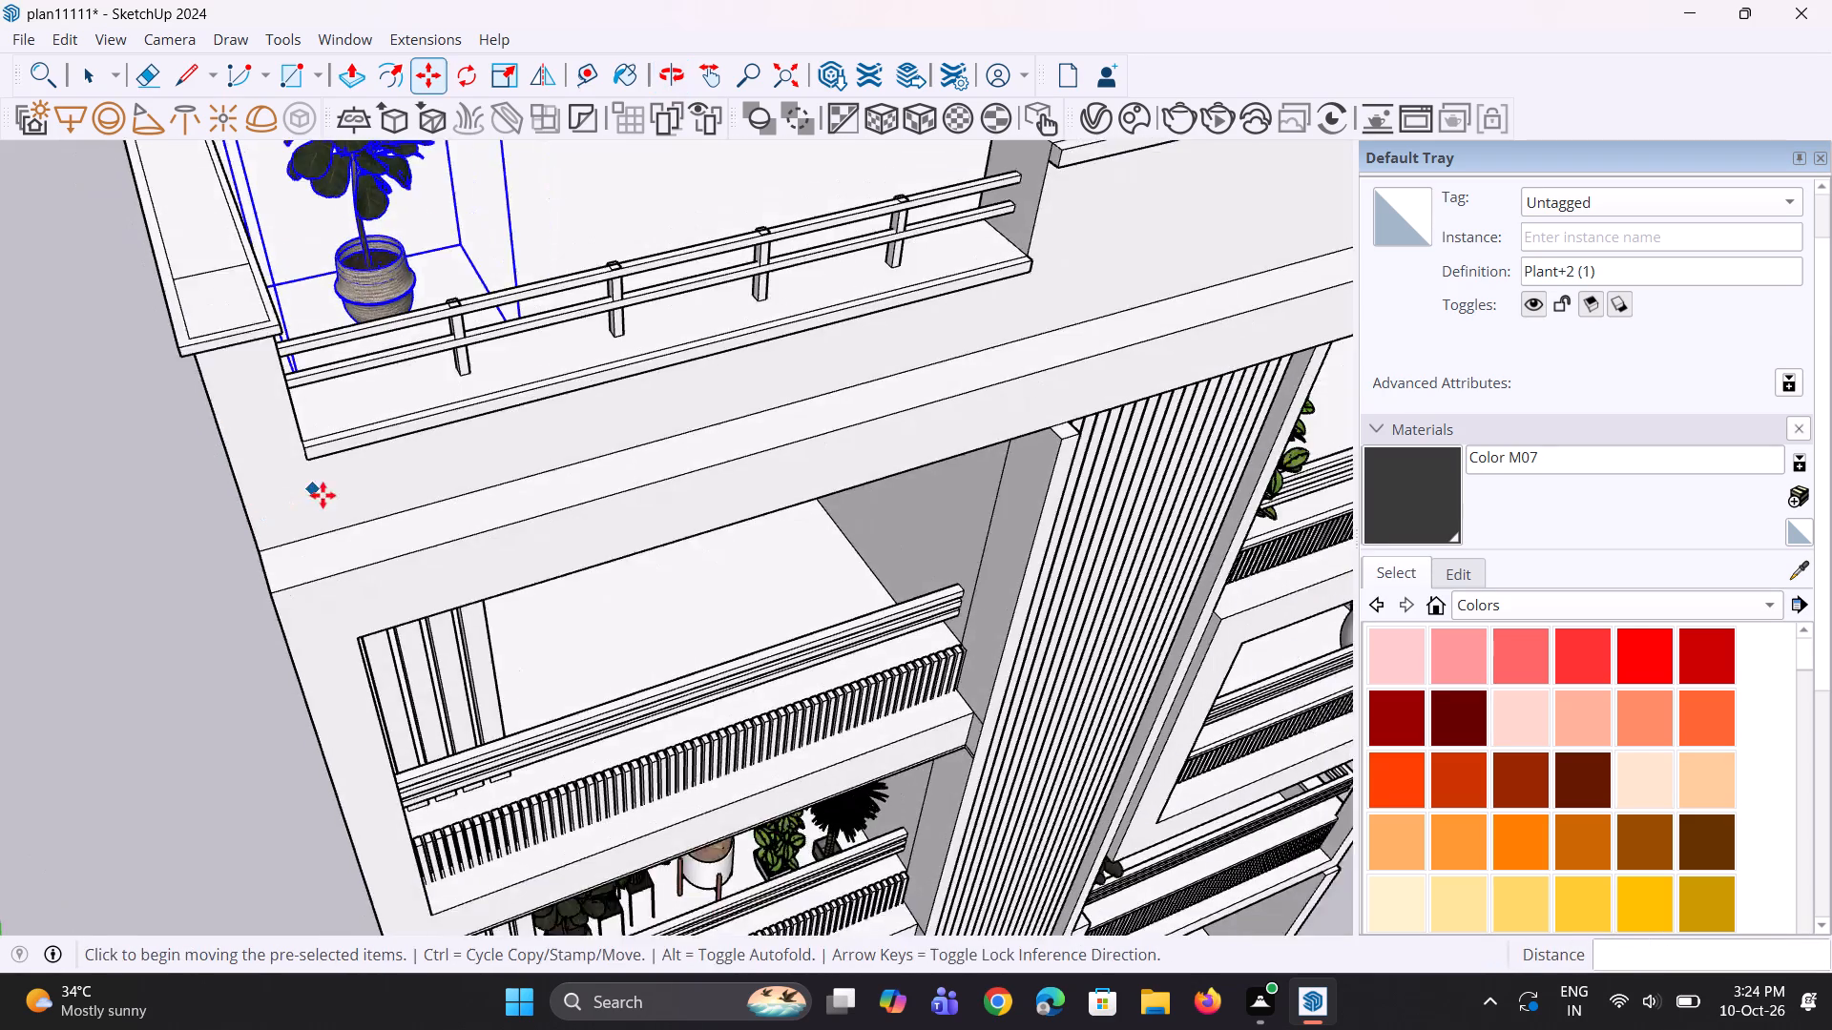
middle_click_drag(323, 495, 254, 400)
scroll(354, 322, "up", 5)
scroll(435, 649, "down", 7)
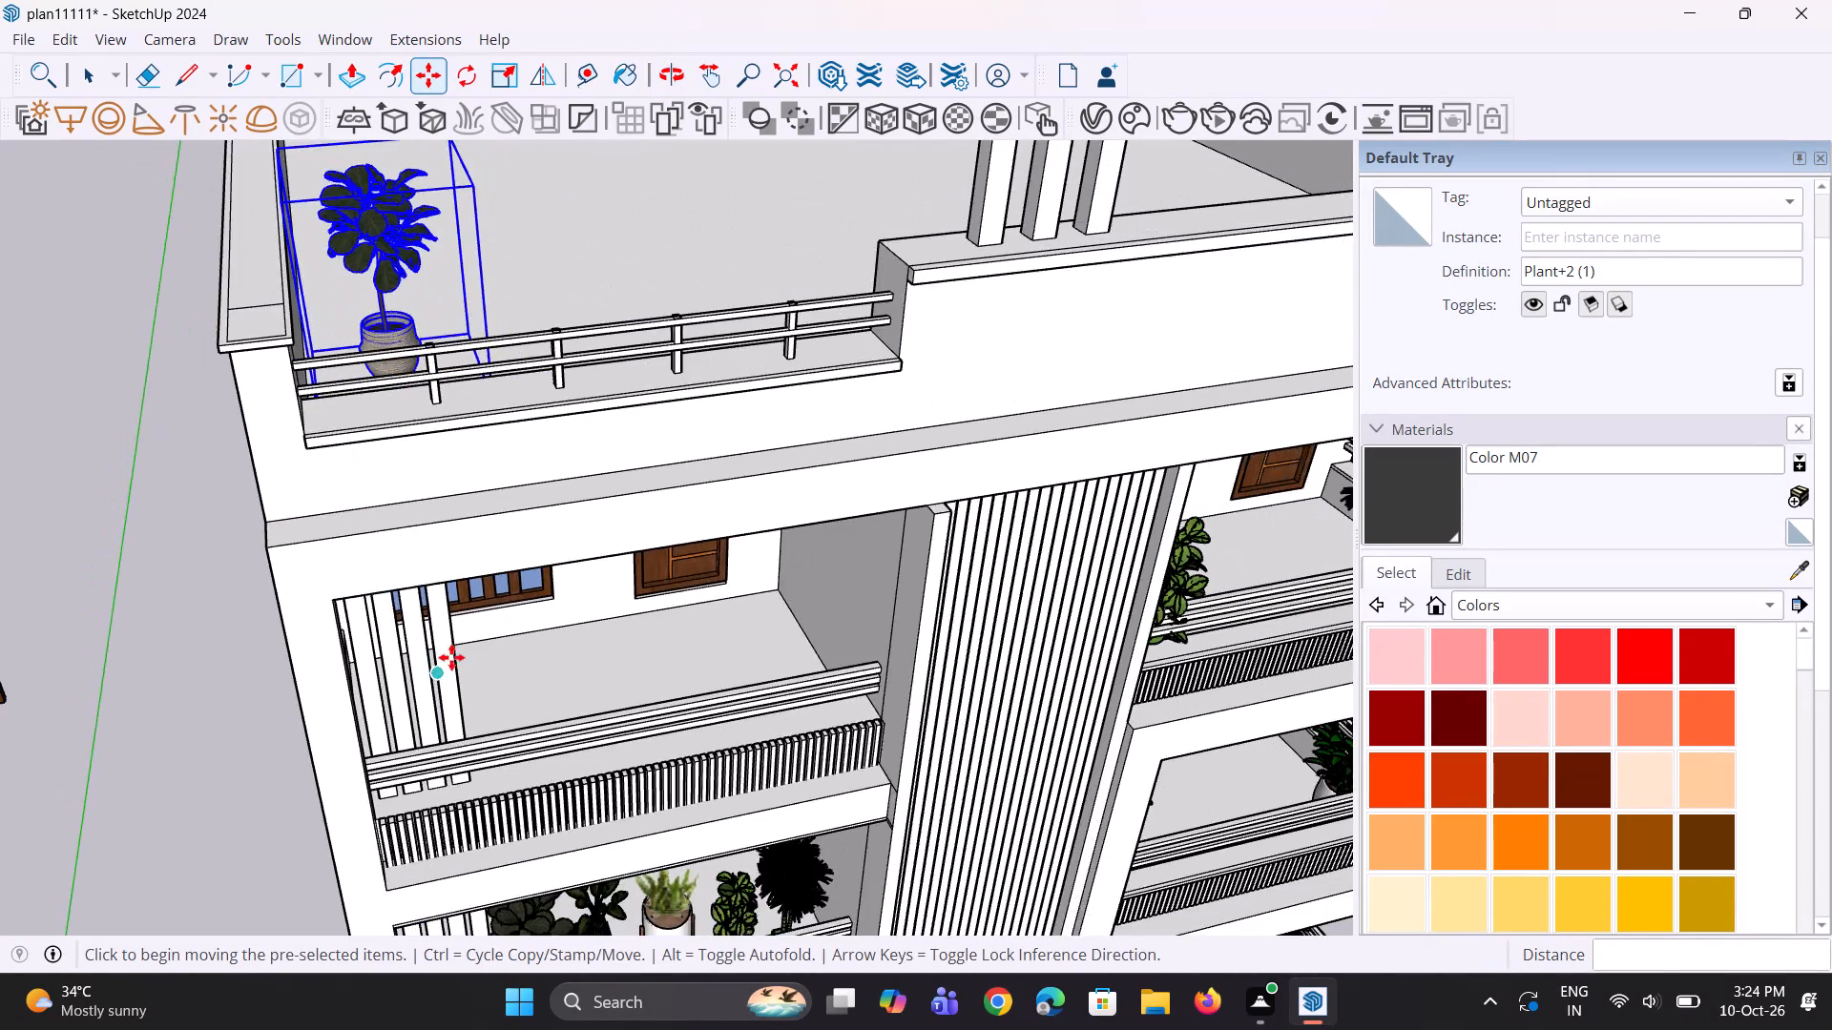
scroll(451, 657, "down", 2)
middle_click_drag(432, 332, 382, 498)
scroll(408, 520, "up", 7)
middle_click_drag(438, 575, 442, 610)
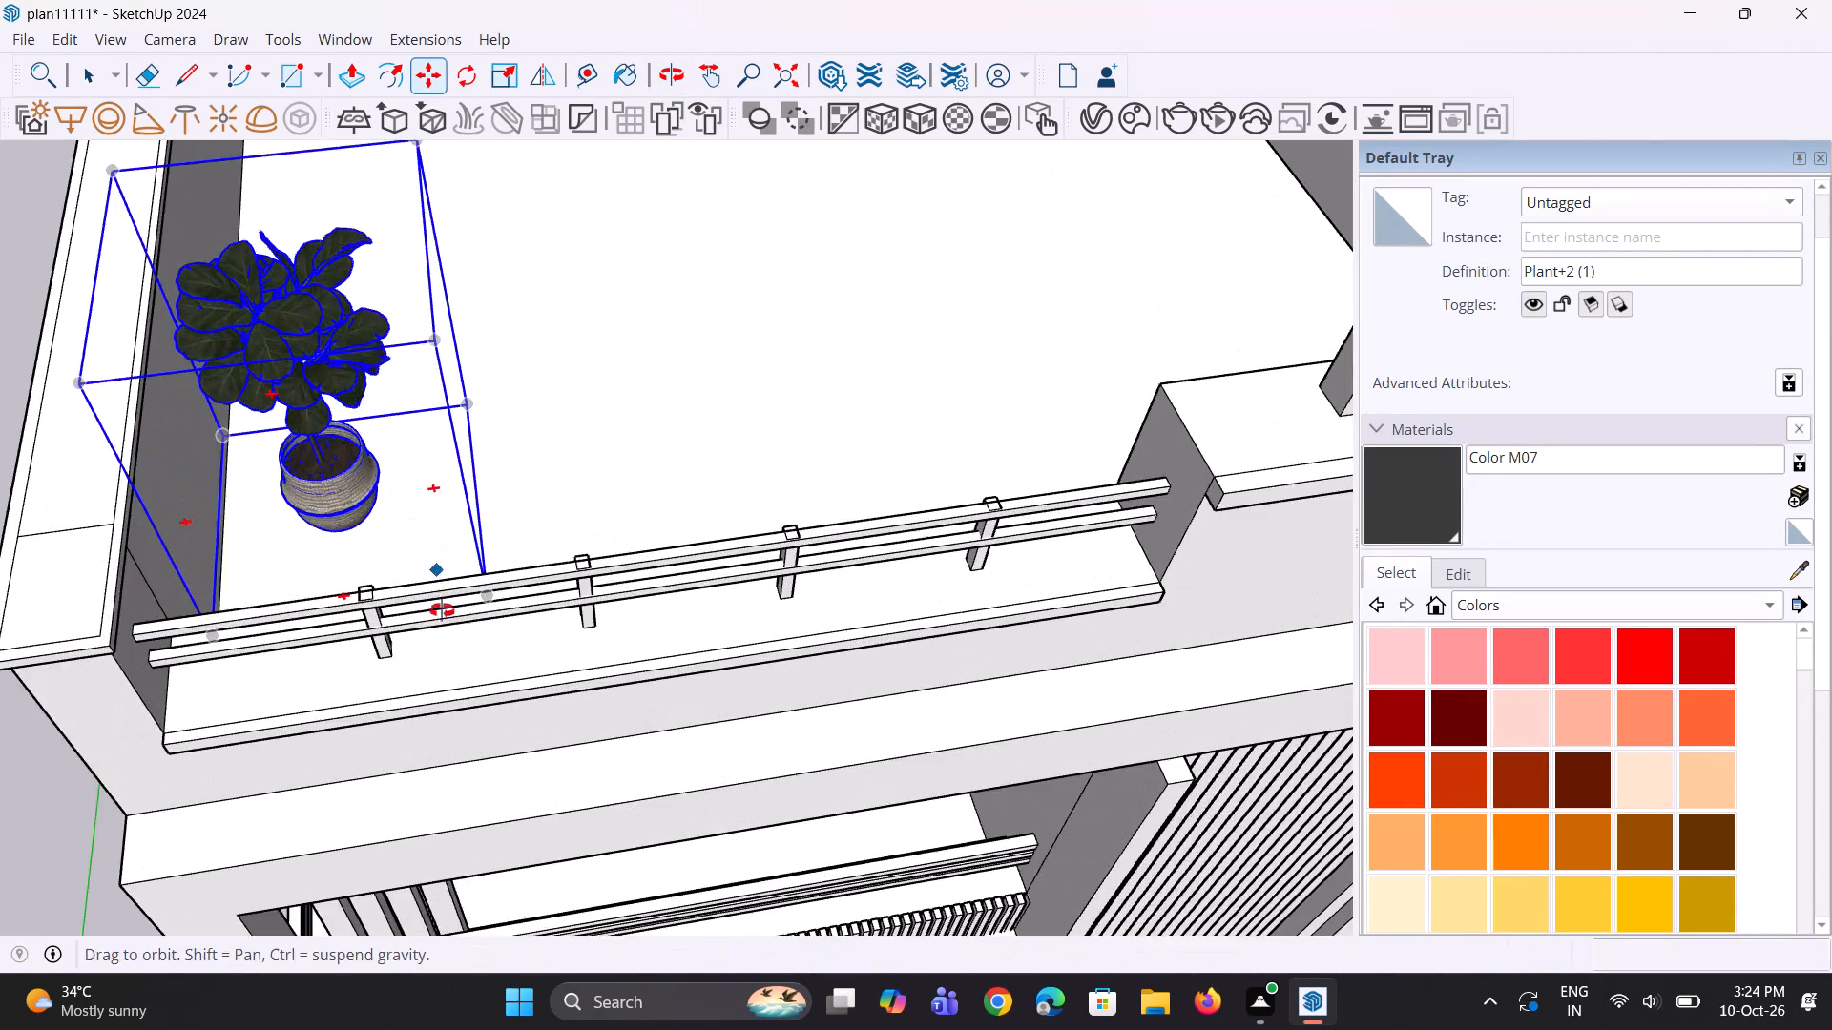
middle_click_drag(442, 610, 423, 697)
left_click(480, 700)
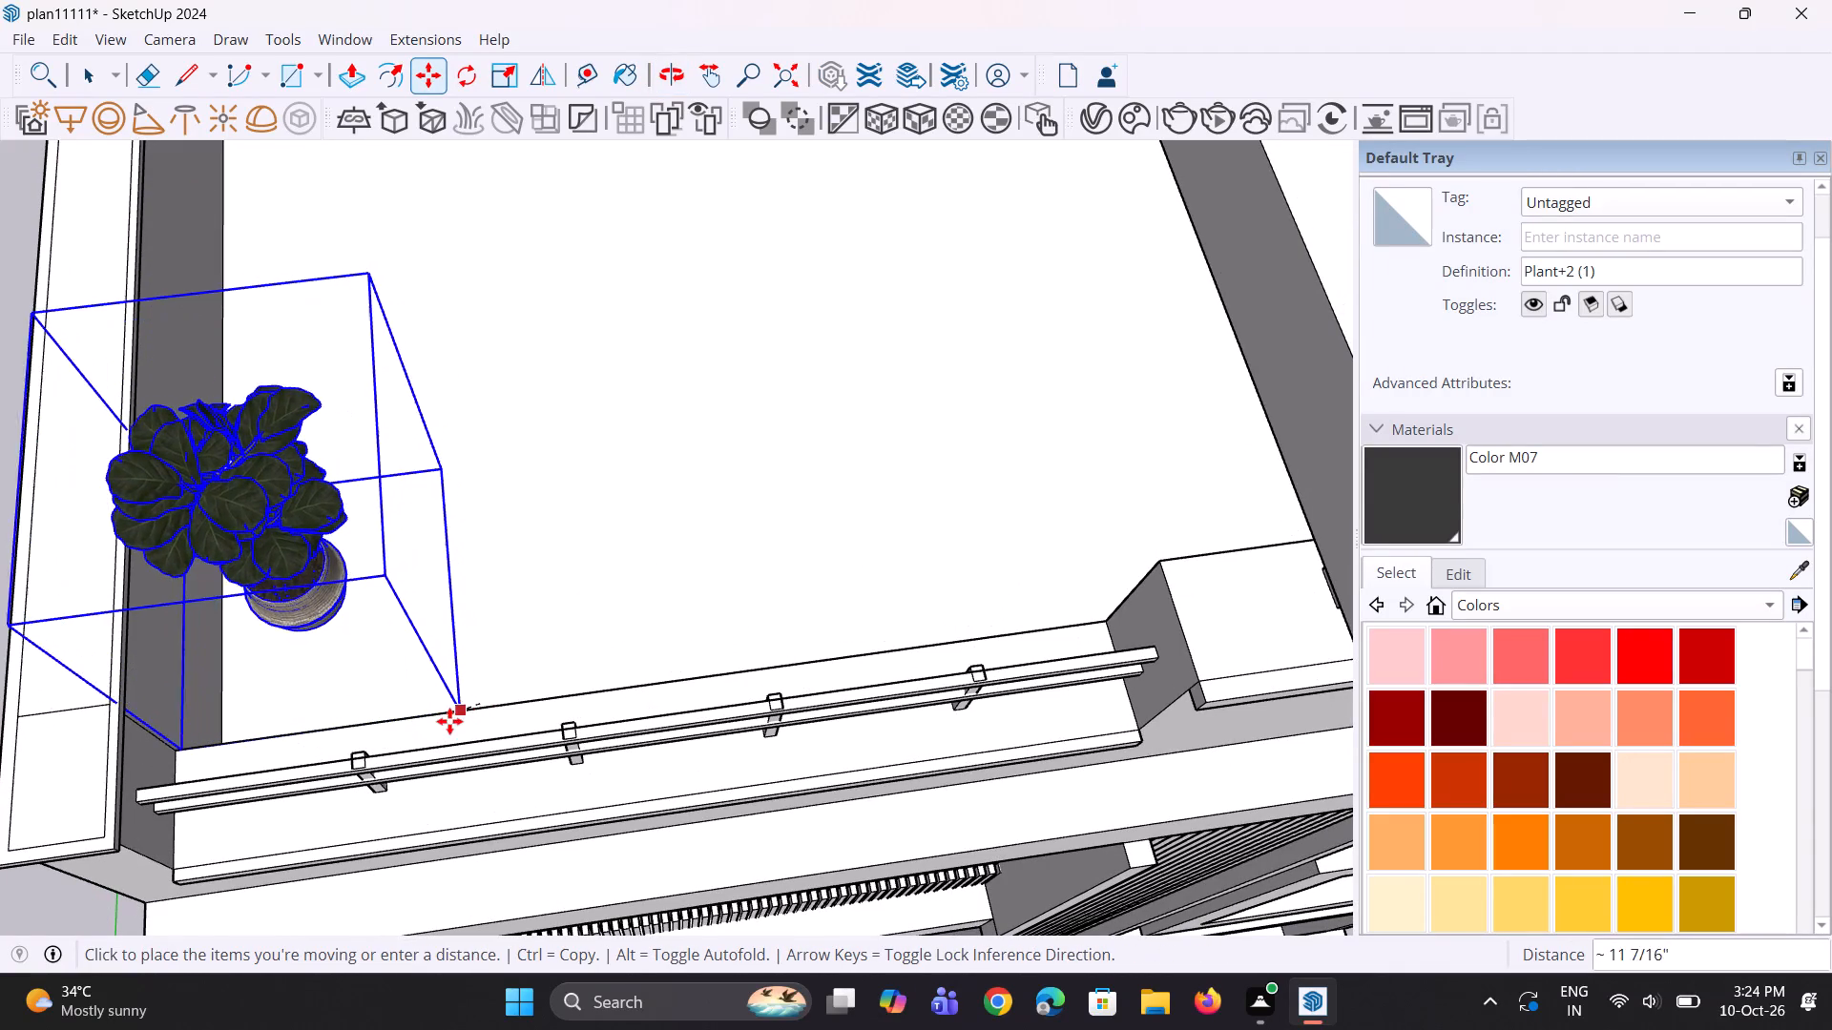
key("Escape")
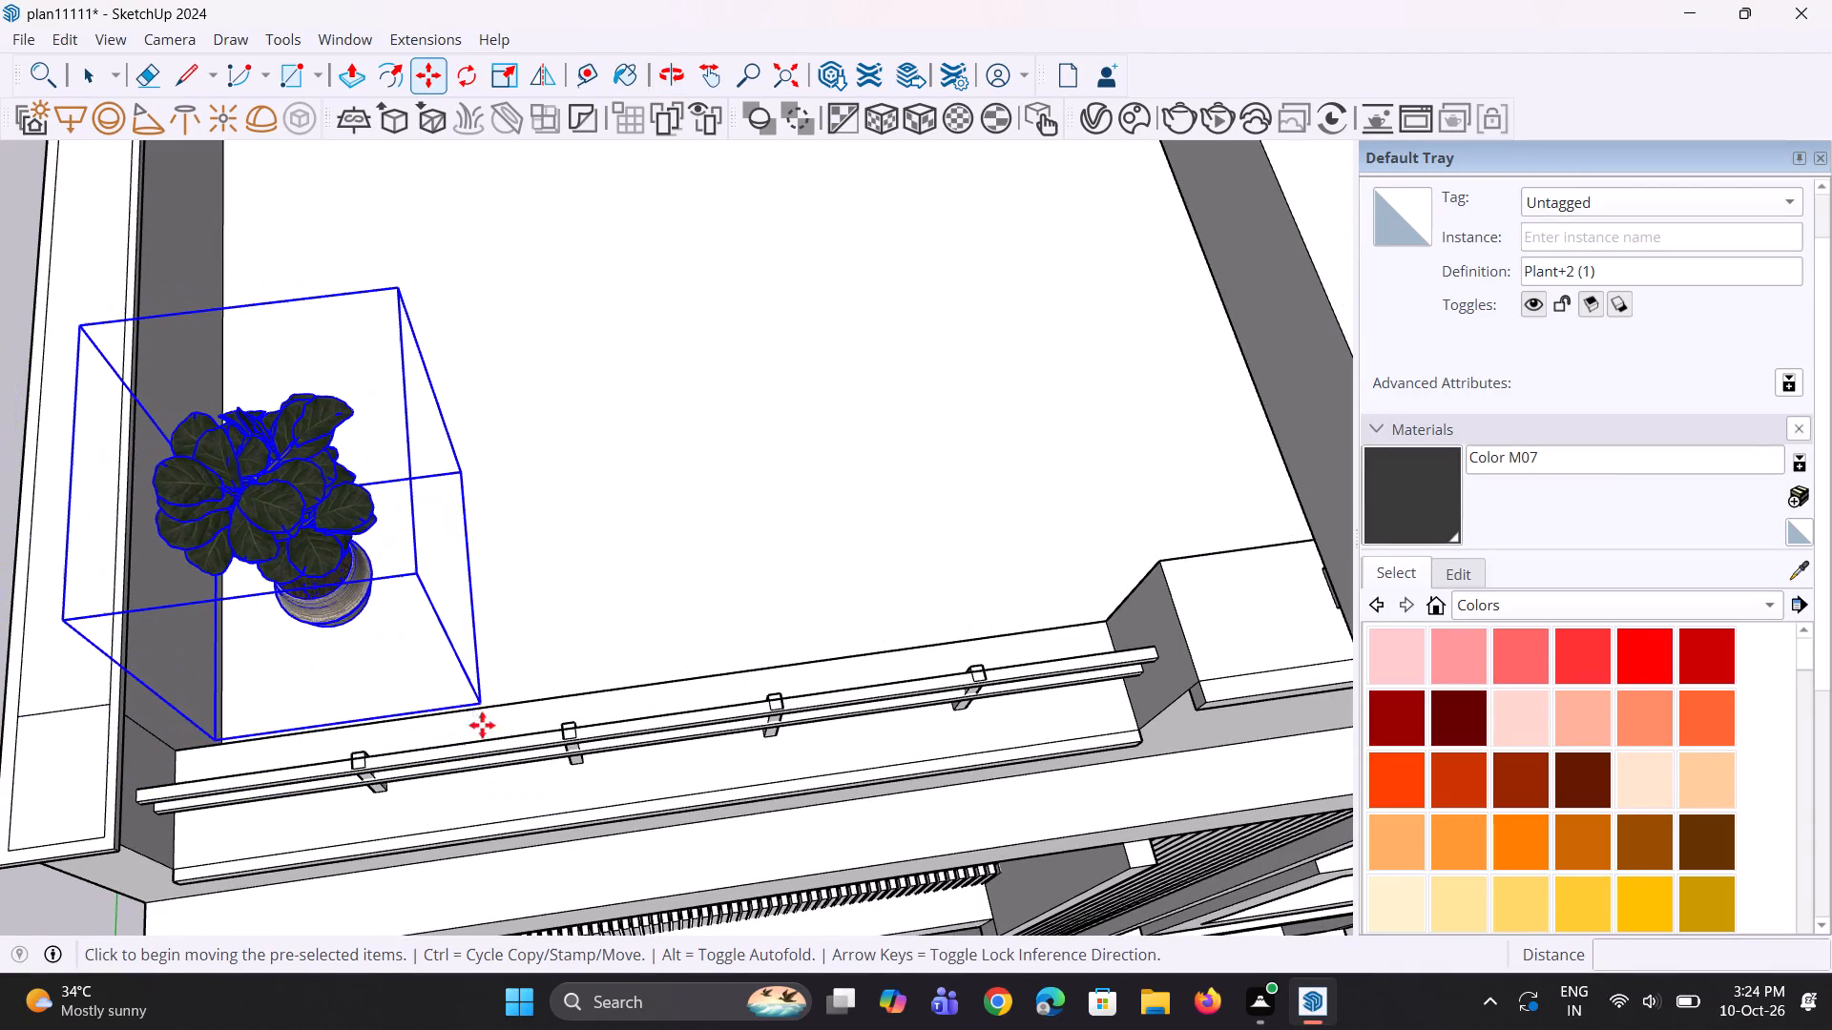
Move the terrace plant about 1' 4" along the green axis towards the front railing.
middle_click_drag(624, 558, 293, 652)
scroll(364, 393, "up", 2)
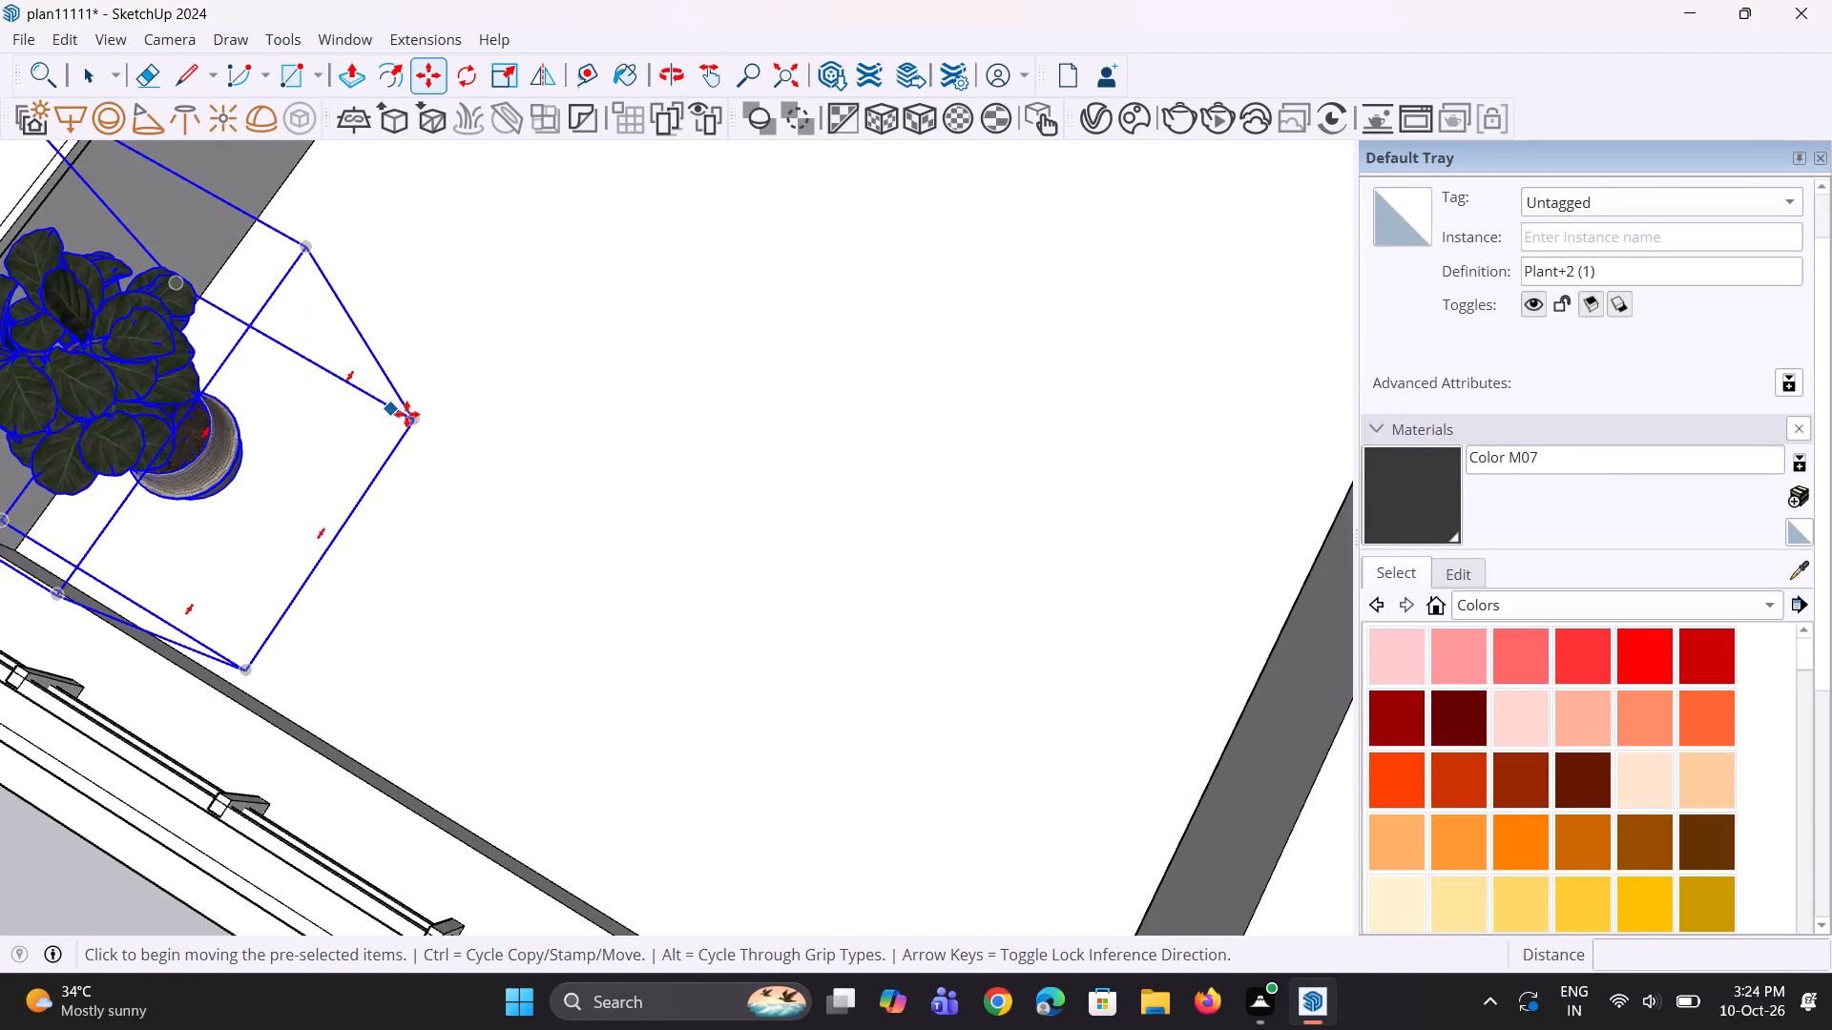
left_click(410, 423)
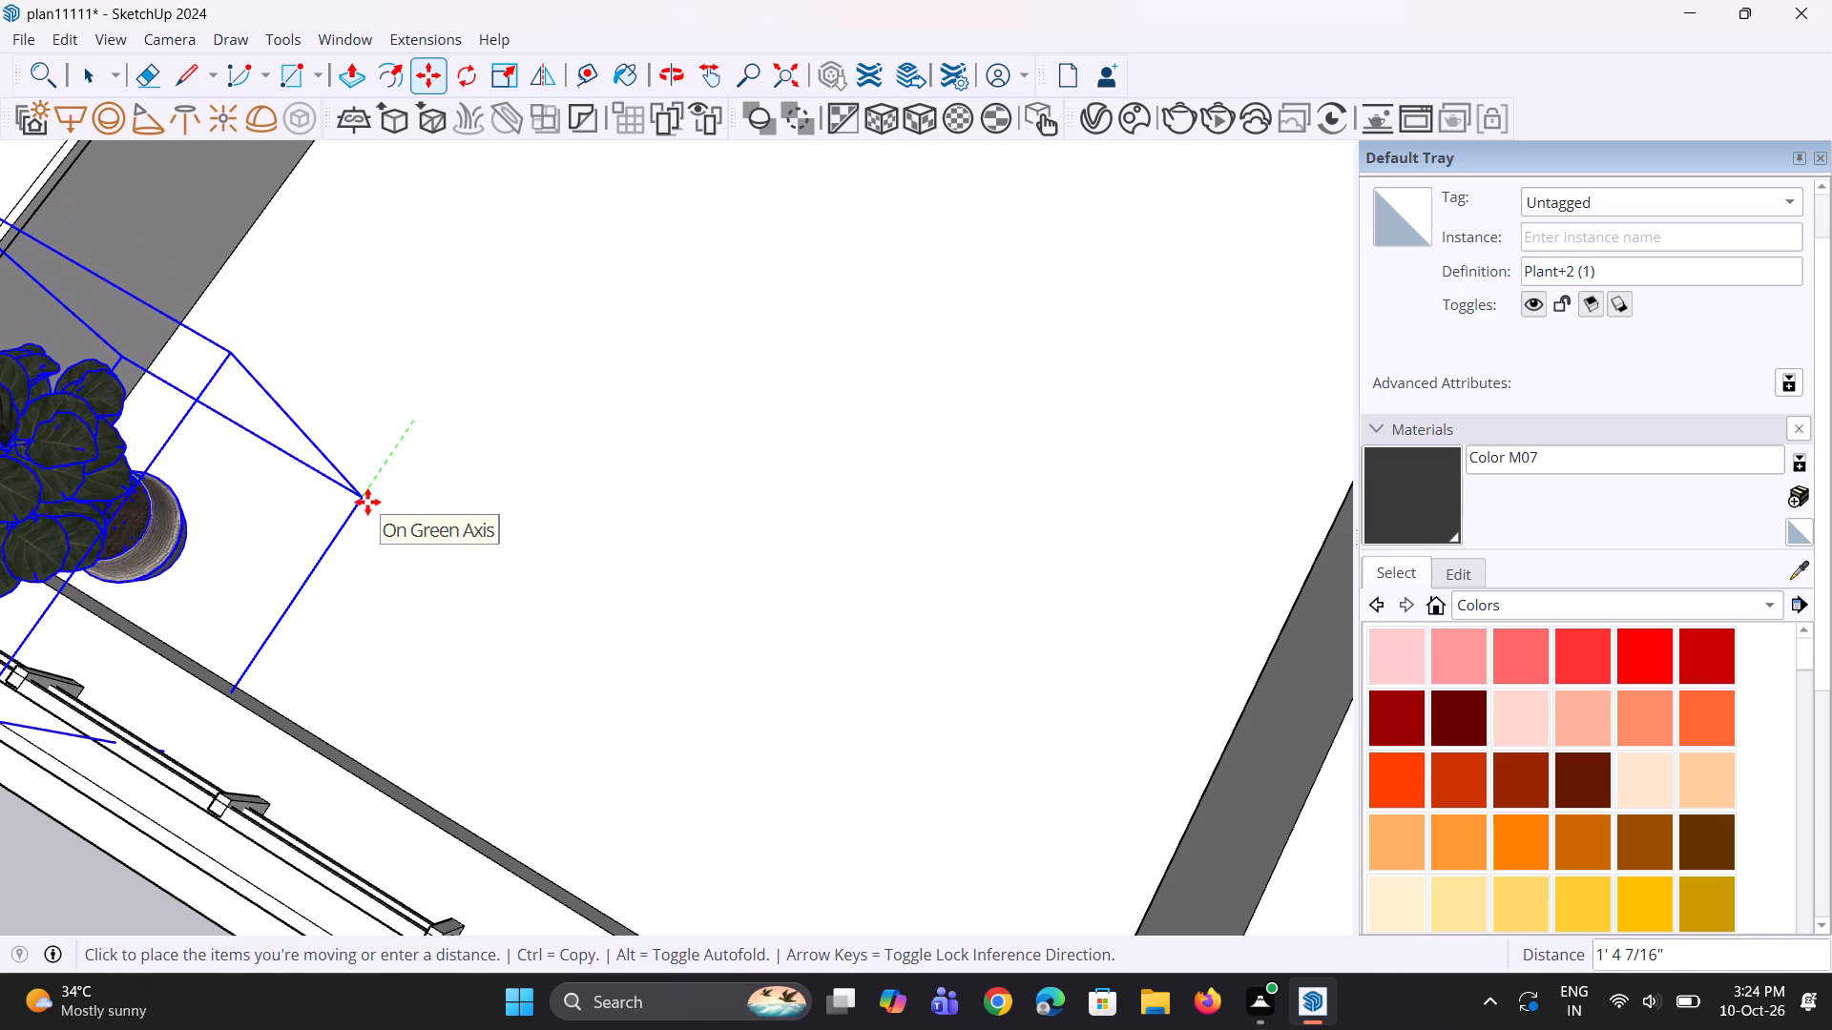
left_click(367, 502)
Move the terrace plant about 6 3/8" along the red axis towards the side parapet.
scroll(375, 575, "up", 1)
middle_click_drag(382, 573, 702, 415)
scroll(691, 418, "down", 5)
middle_click_drag(653, 464, 687, 348)
scroll(653, 451, "up", 1)
middle_click_drag(564, 303, 564, 465)
scroll(553, 388, "up", 1)
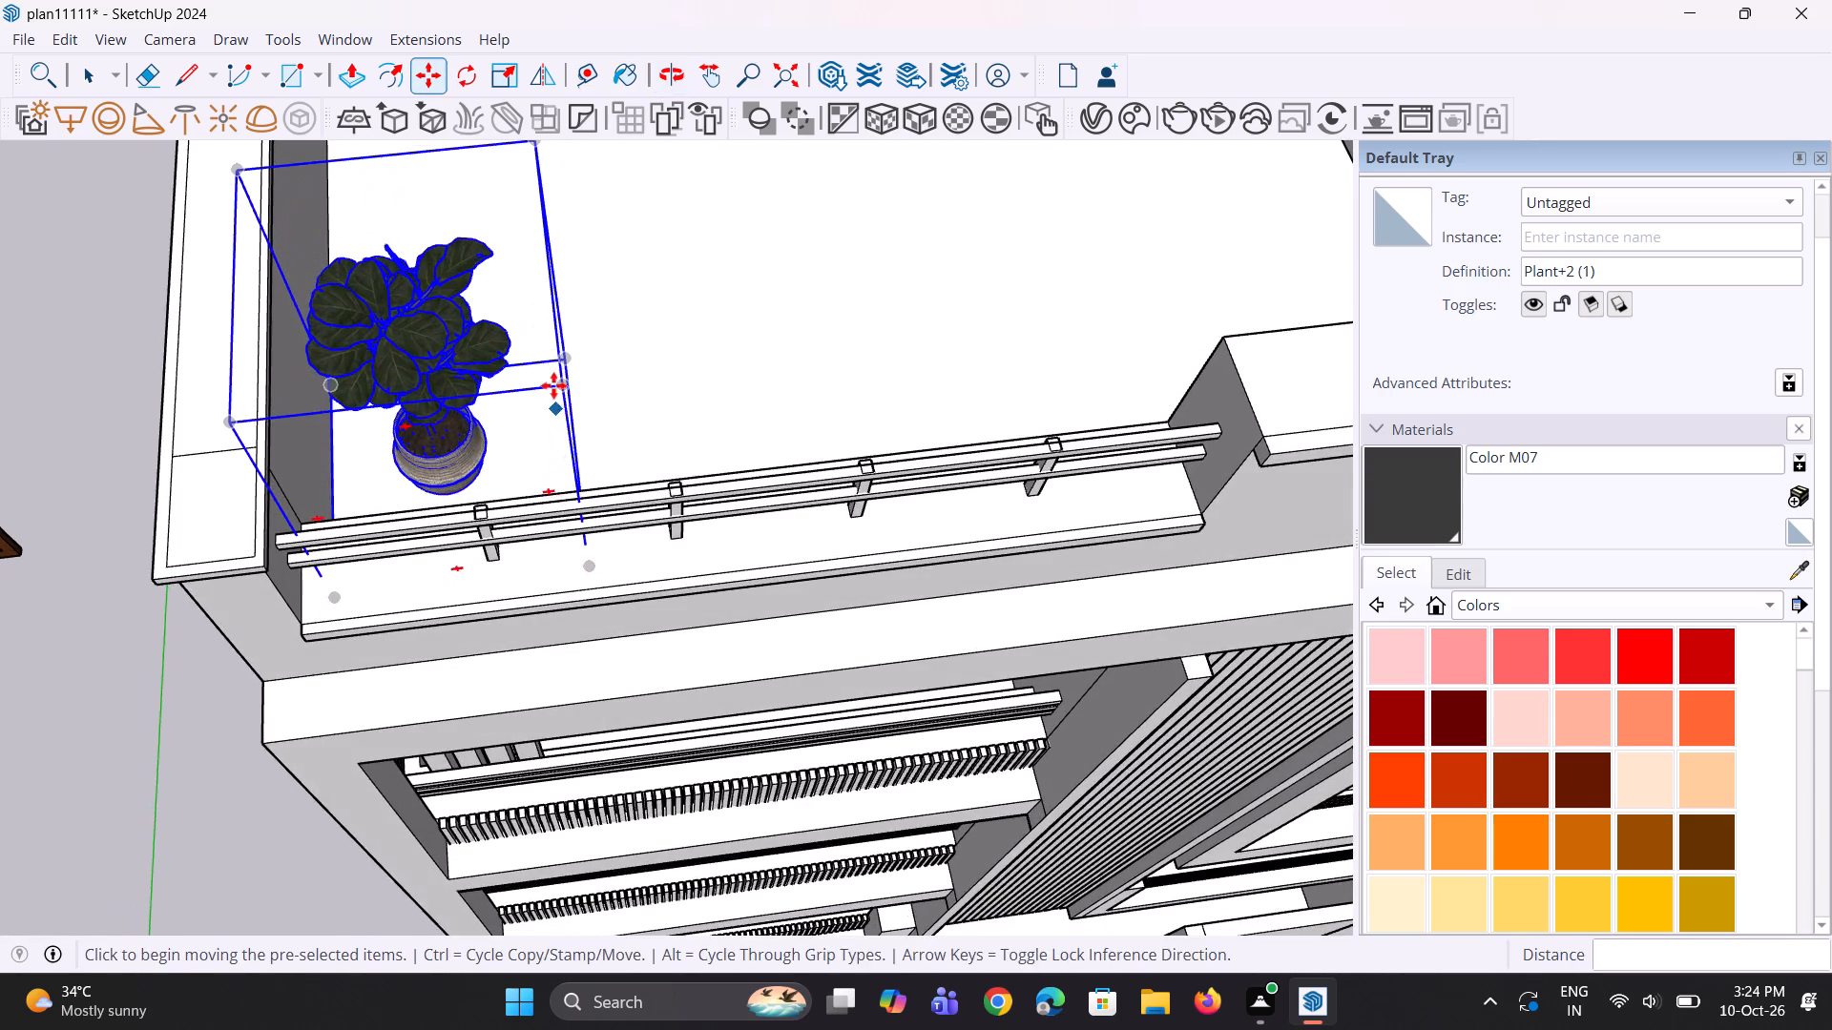
scroll(553, 385, "up", 4)
left_click(569, 355)
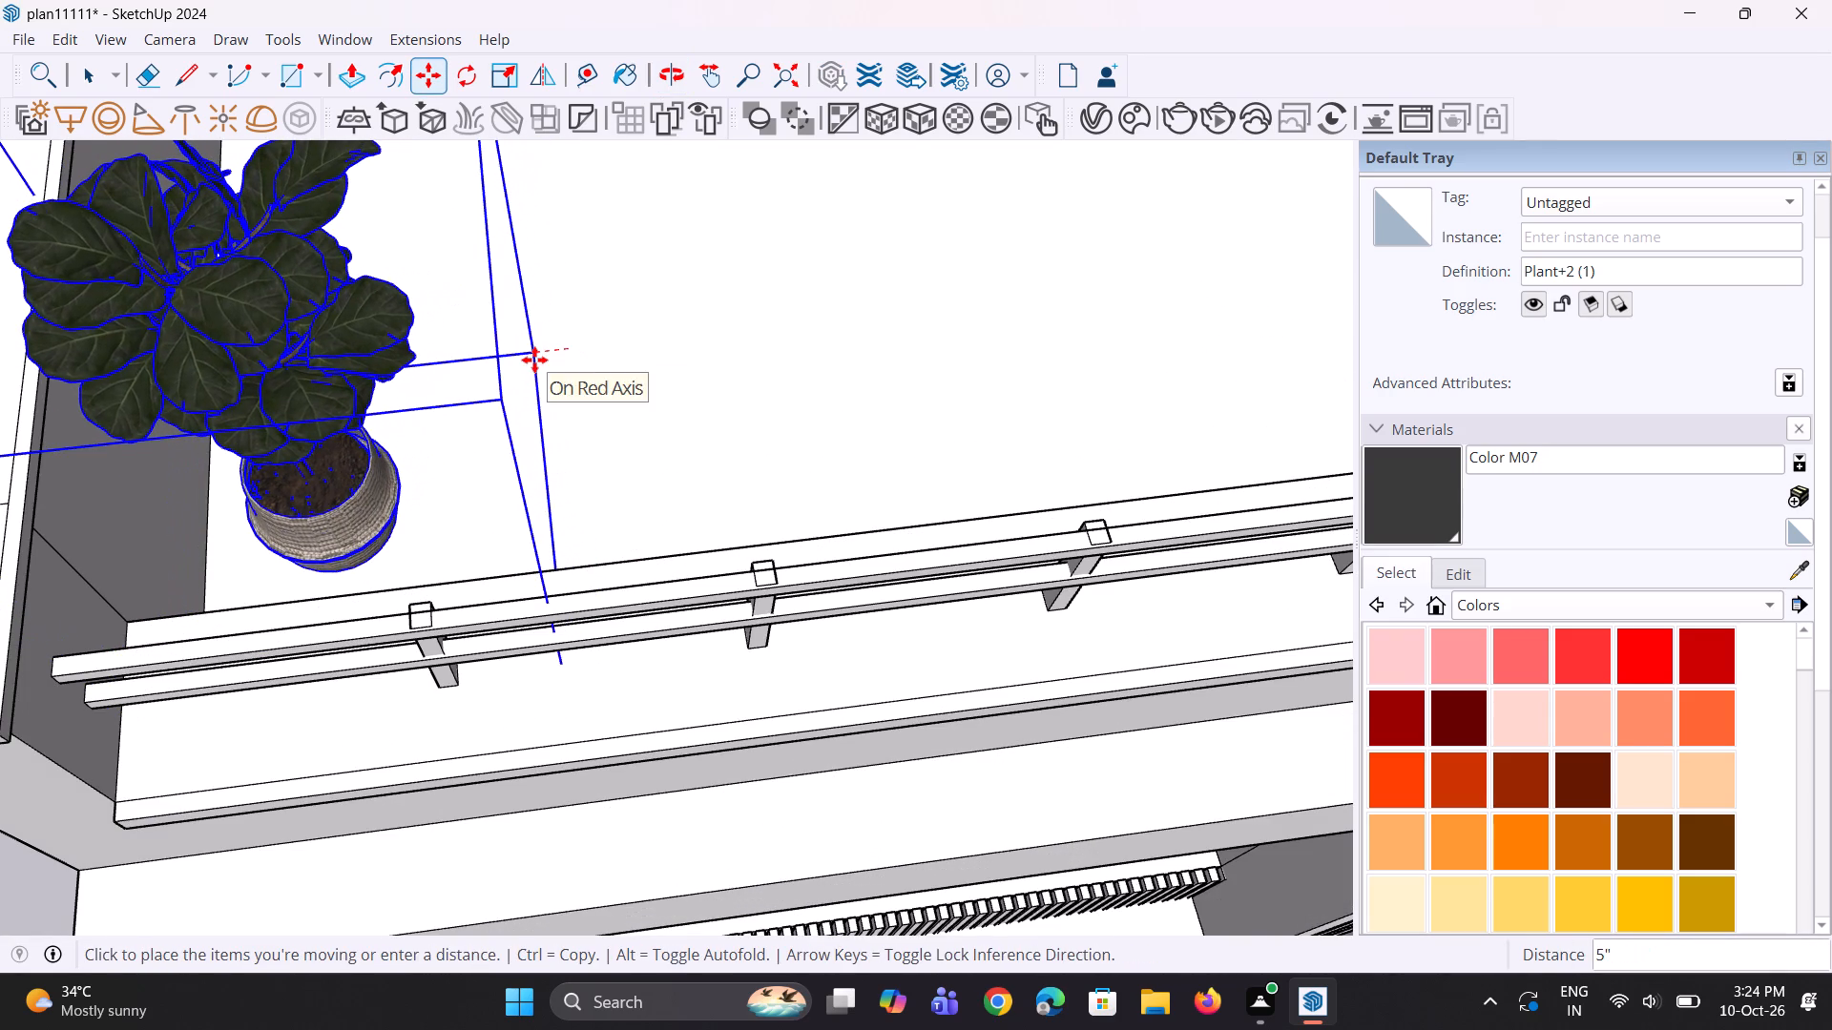
left_click(525, 362)
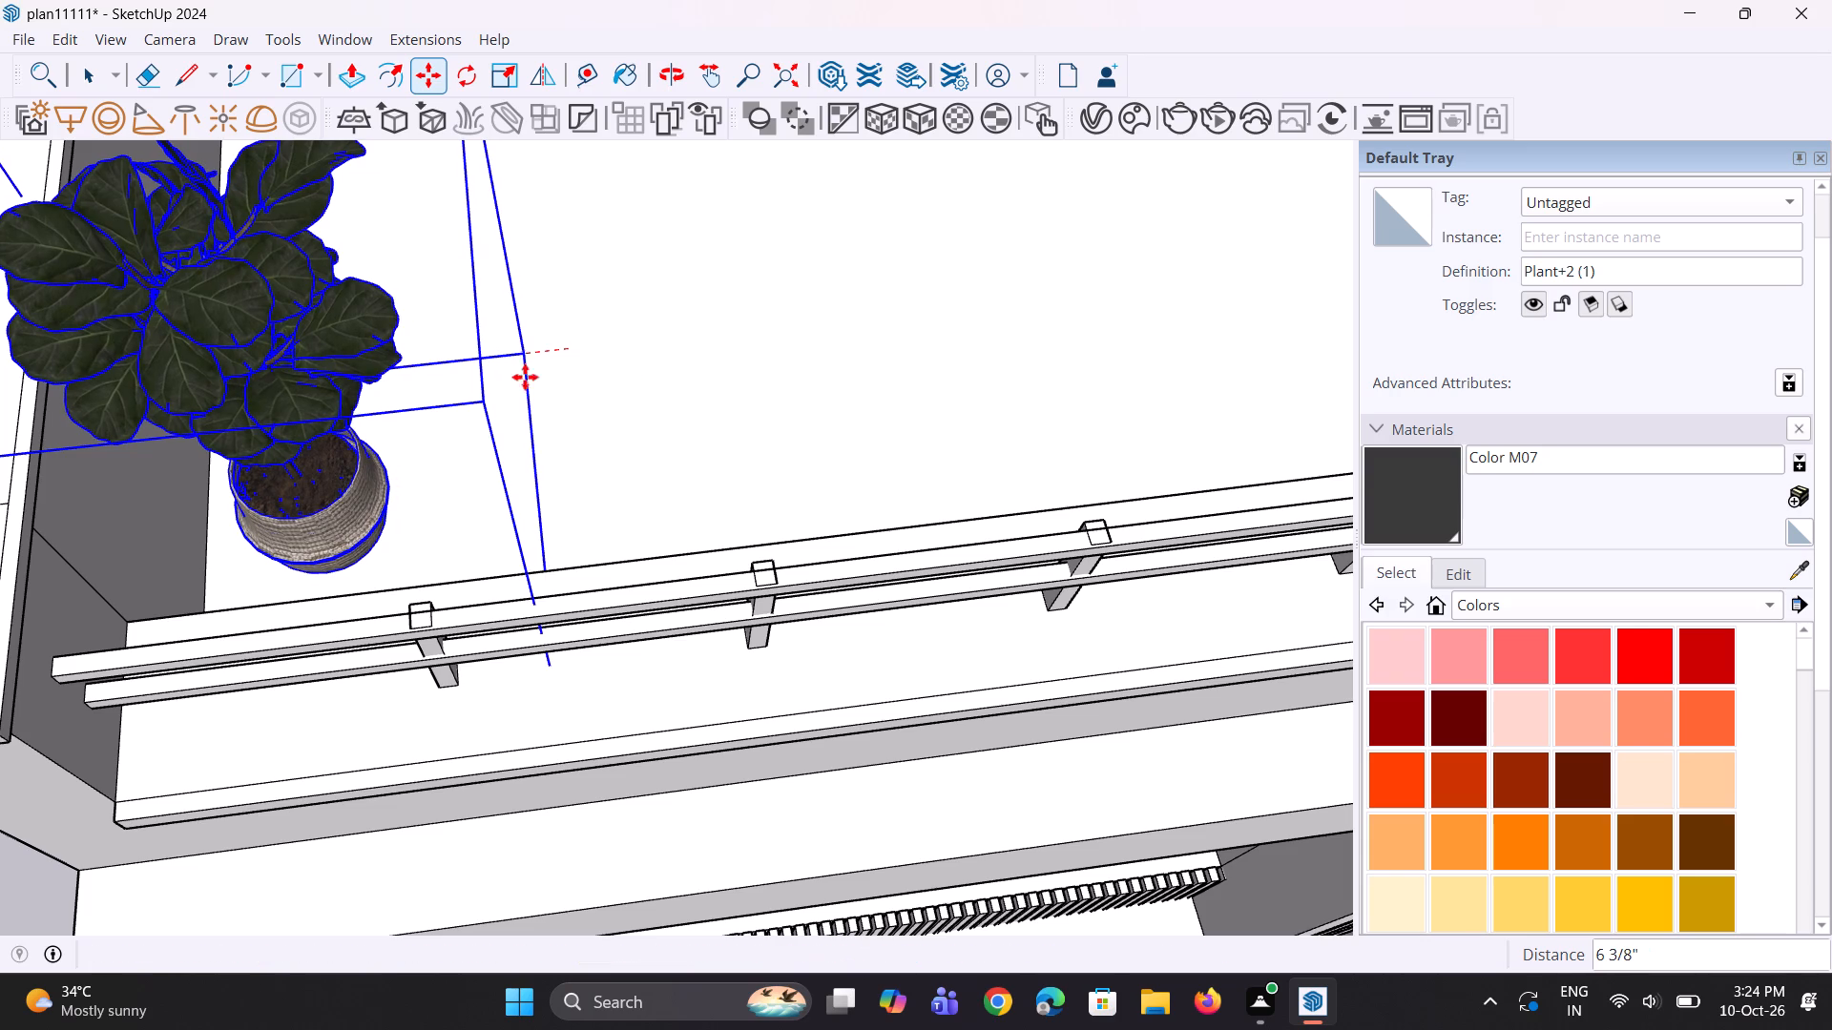
Nudge the terrace plant about 4 3/16" closer to the front railing and about 3 9/16" closer to the side parapet.
scroll(542, 400, "down", 5)
middle_click_drag(562, 421, 633, 357)
scroll(595, 402, "up", 1)
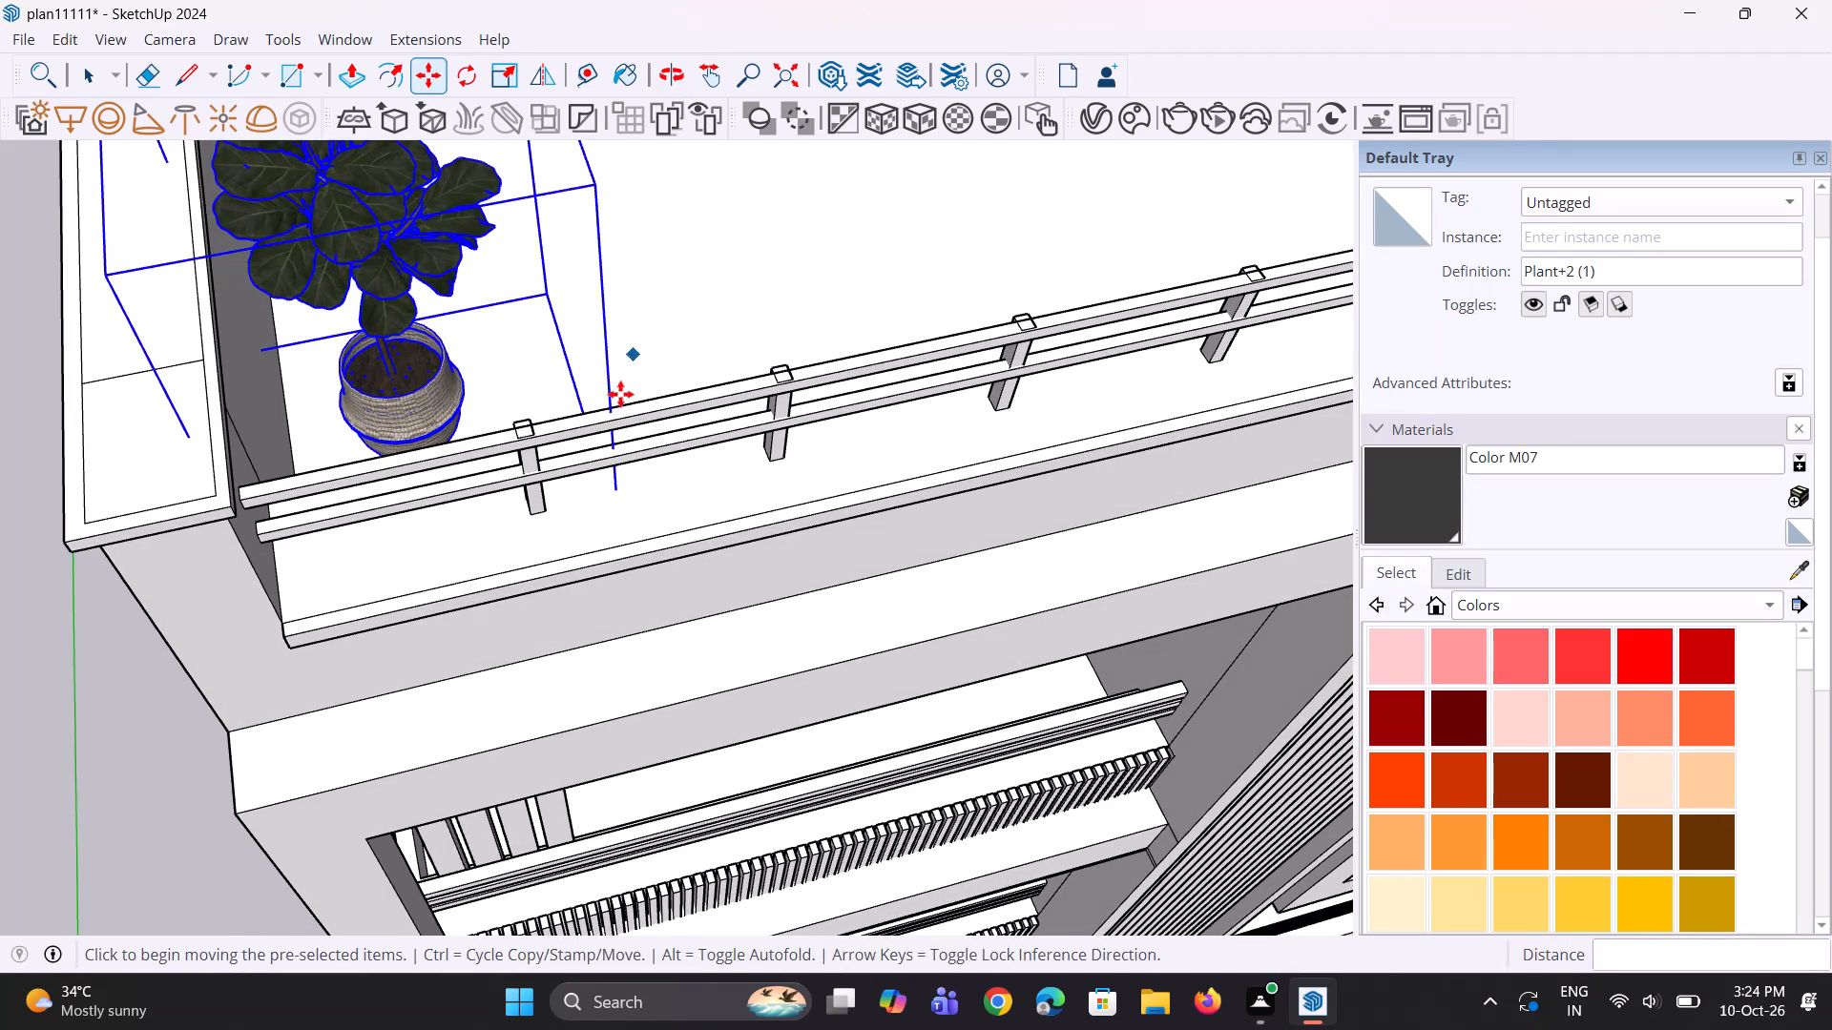
middle_click_drag(660, 471, 666, 431)
scroll(672, 434, "down", 3)
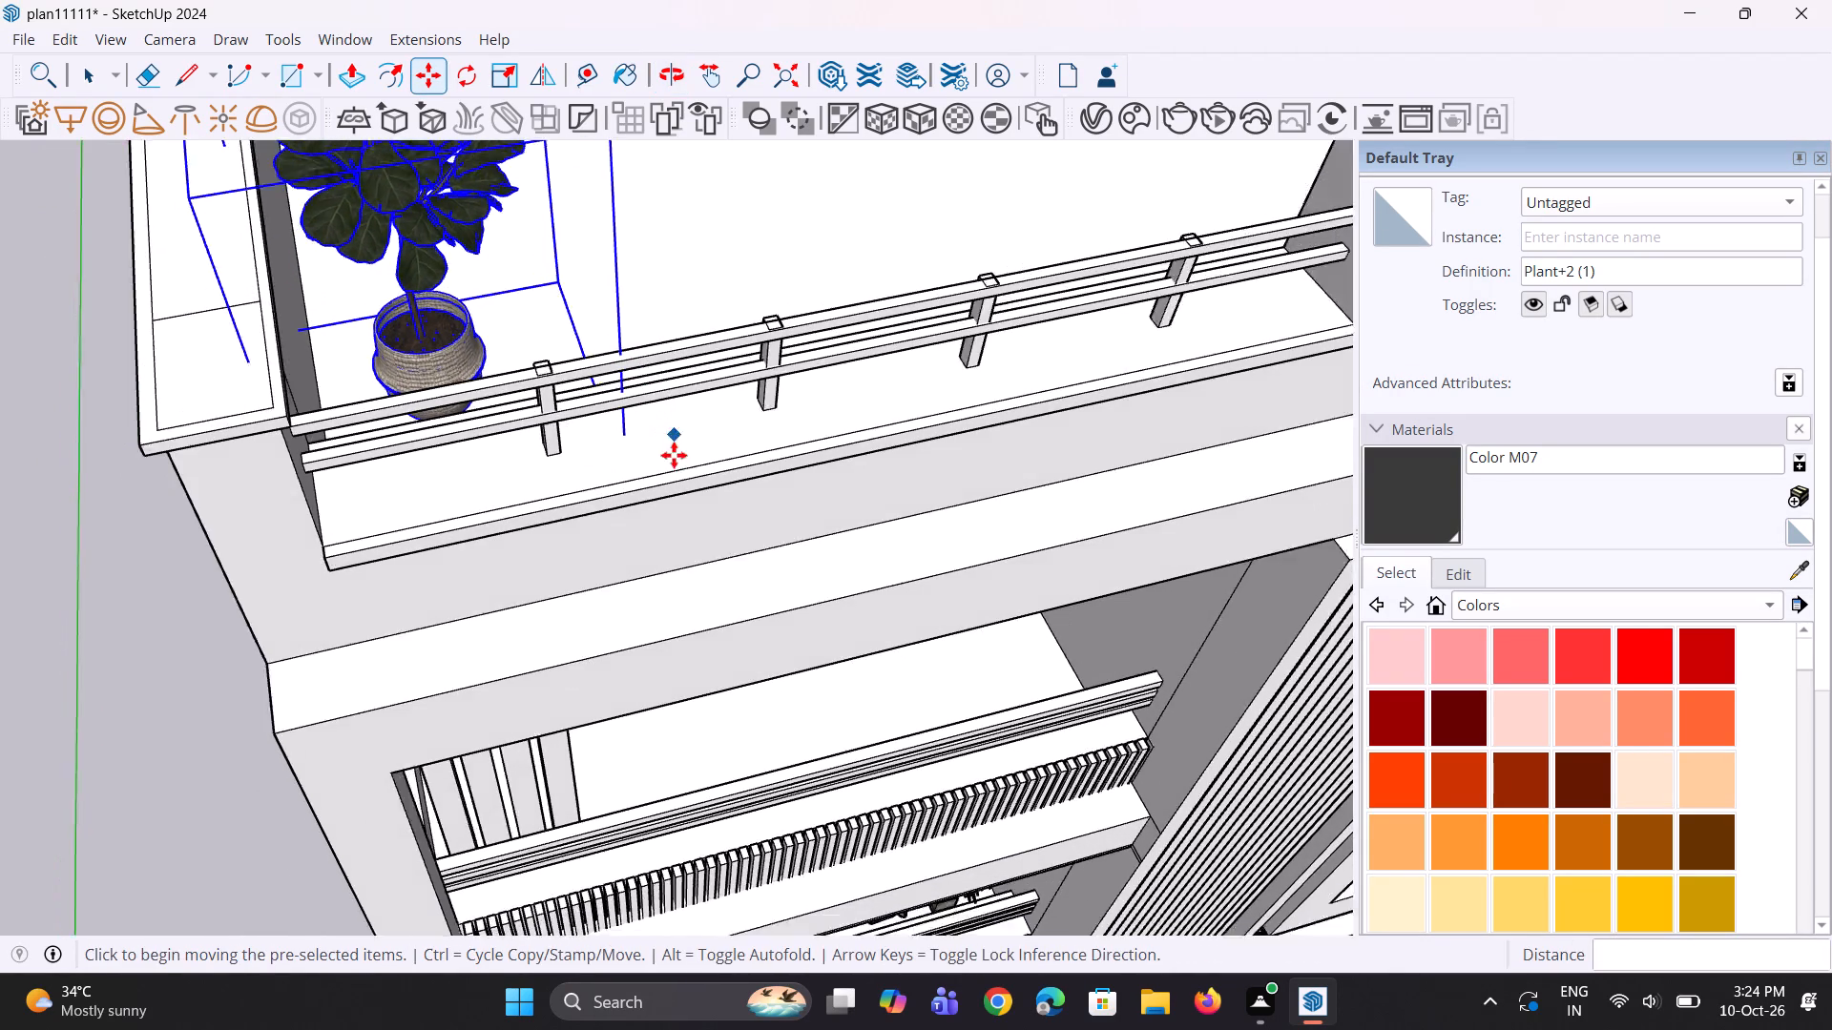
scroll(674, 455, "down", 1)
middle_click_drag(663, 470, 598, 442)
middle_click_drag(585, 446, 475, 635)
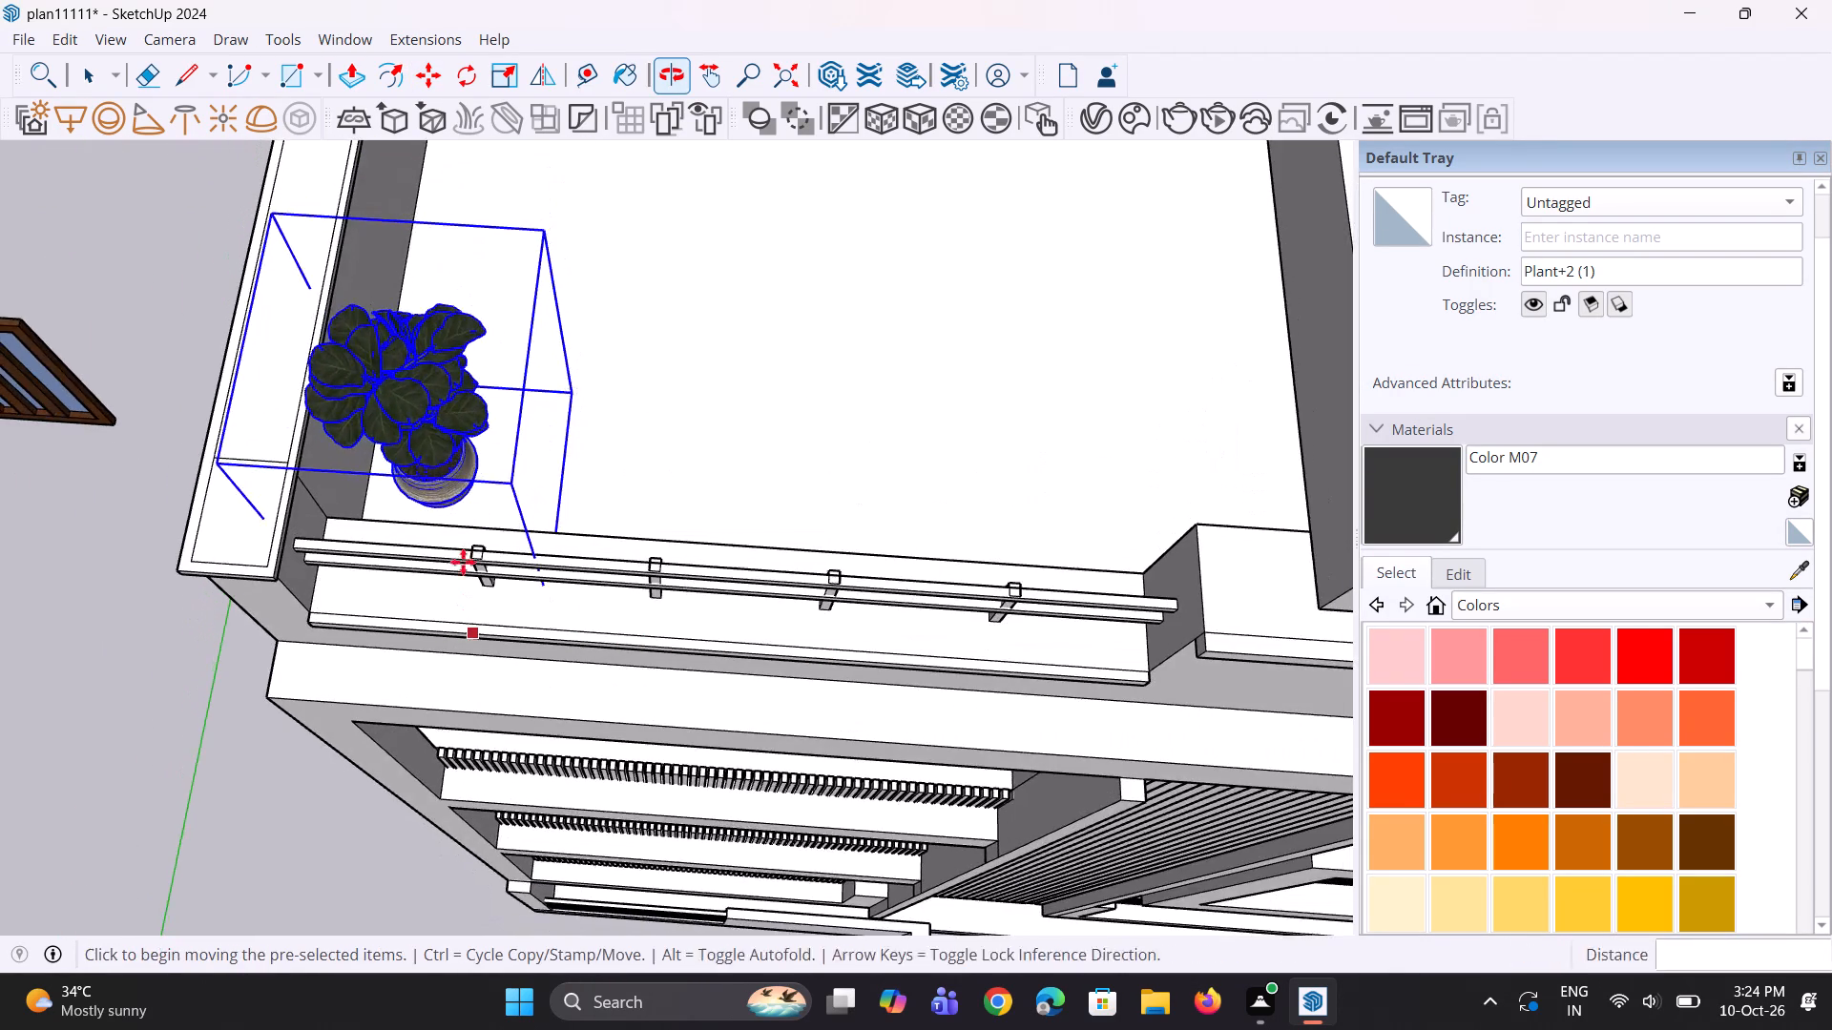
scroll(491, 469, "up", 3)
scroll(566, 428, "up", 3)
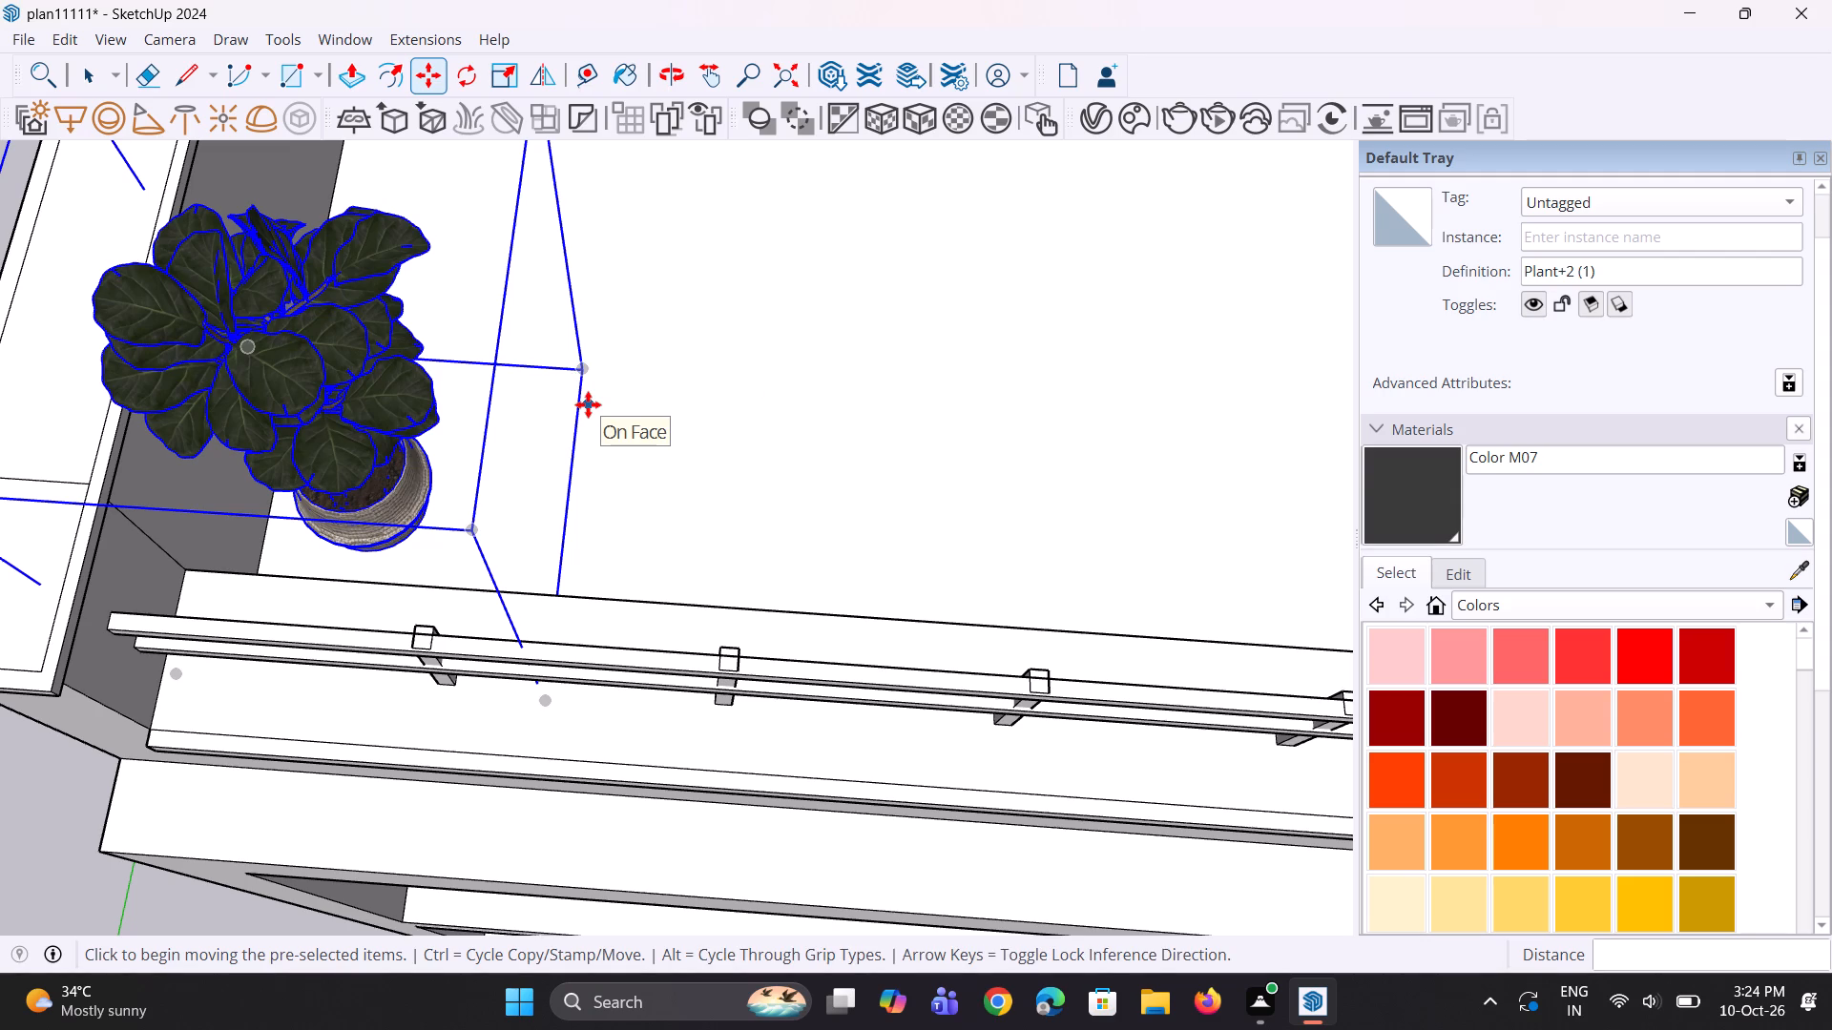
scroll(515, 385, "up", 2)
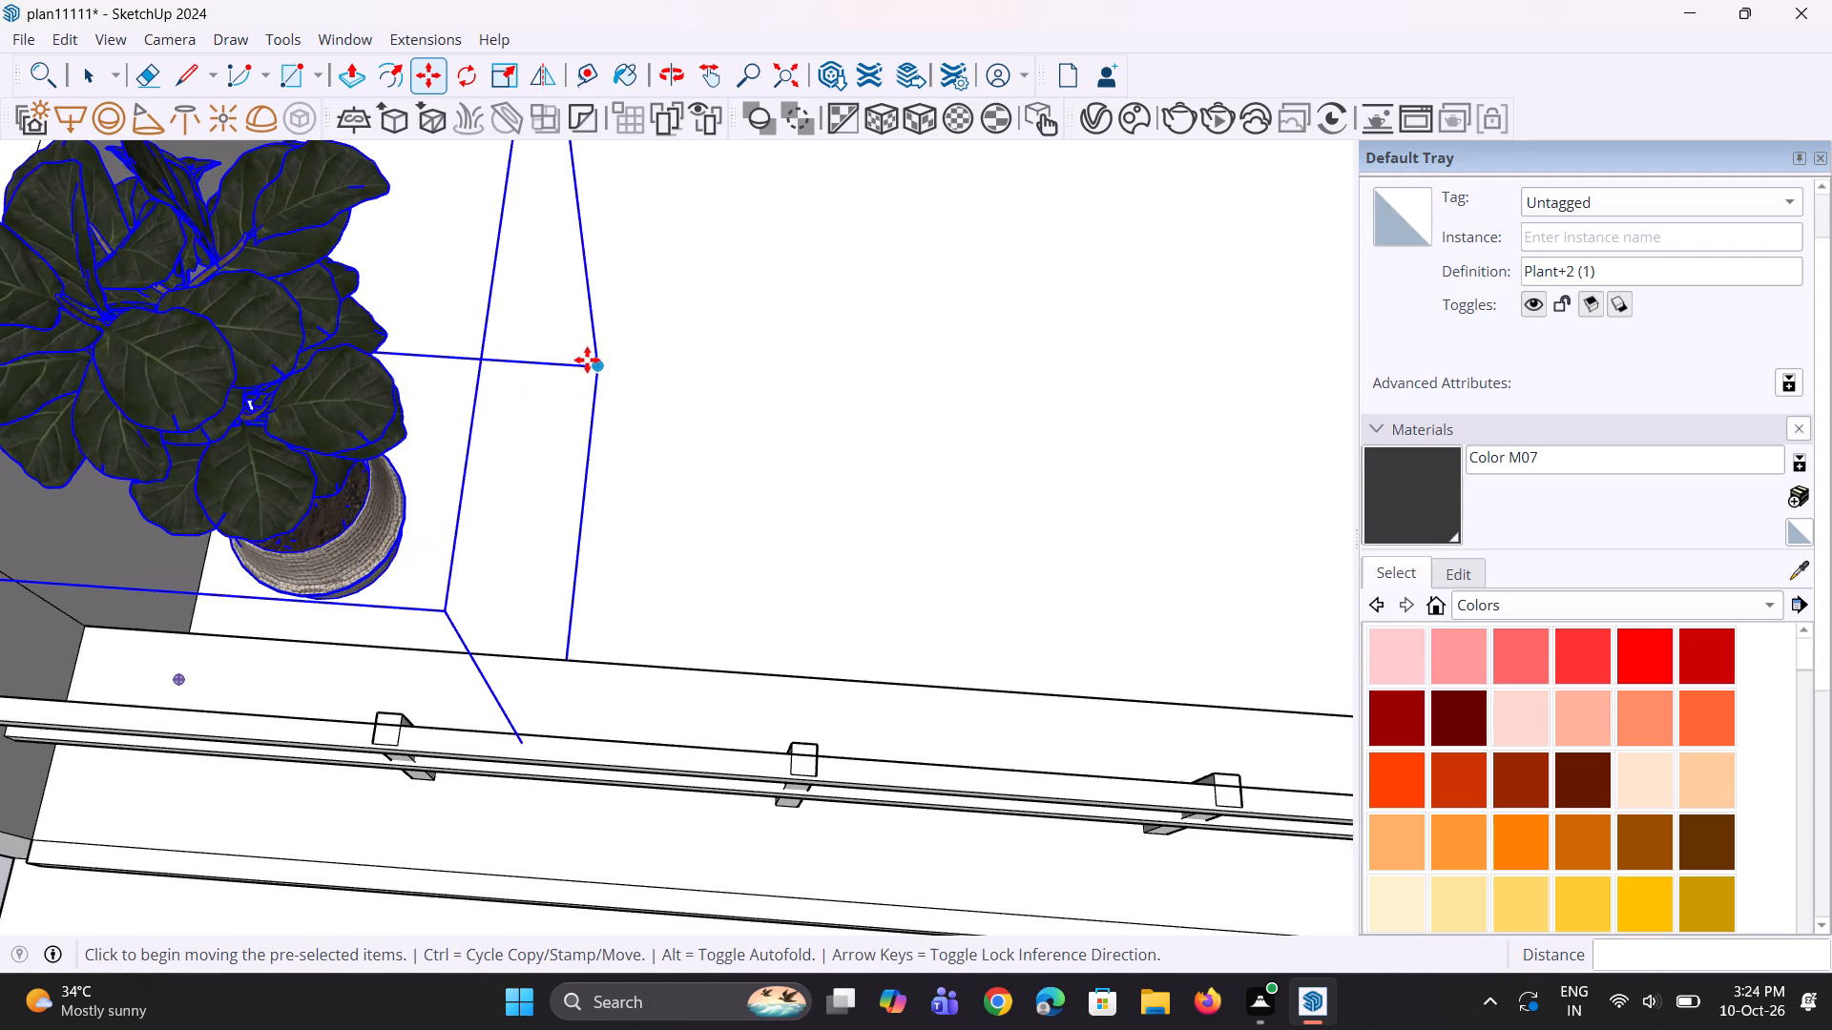
left_click(593, 359)
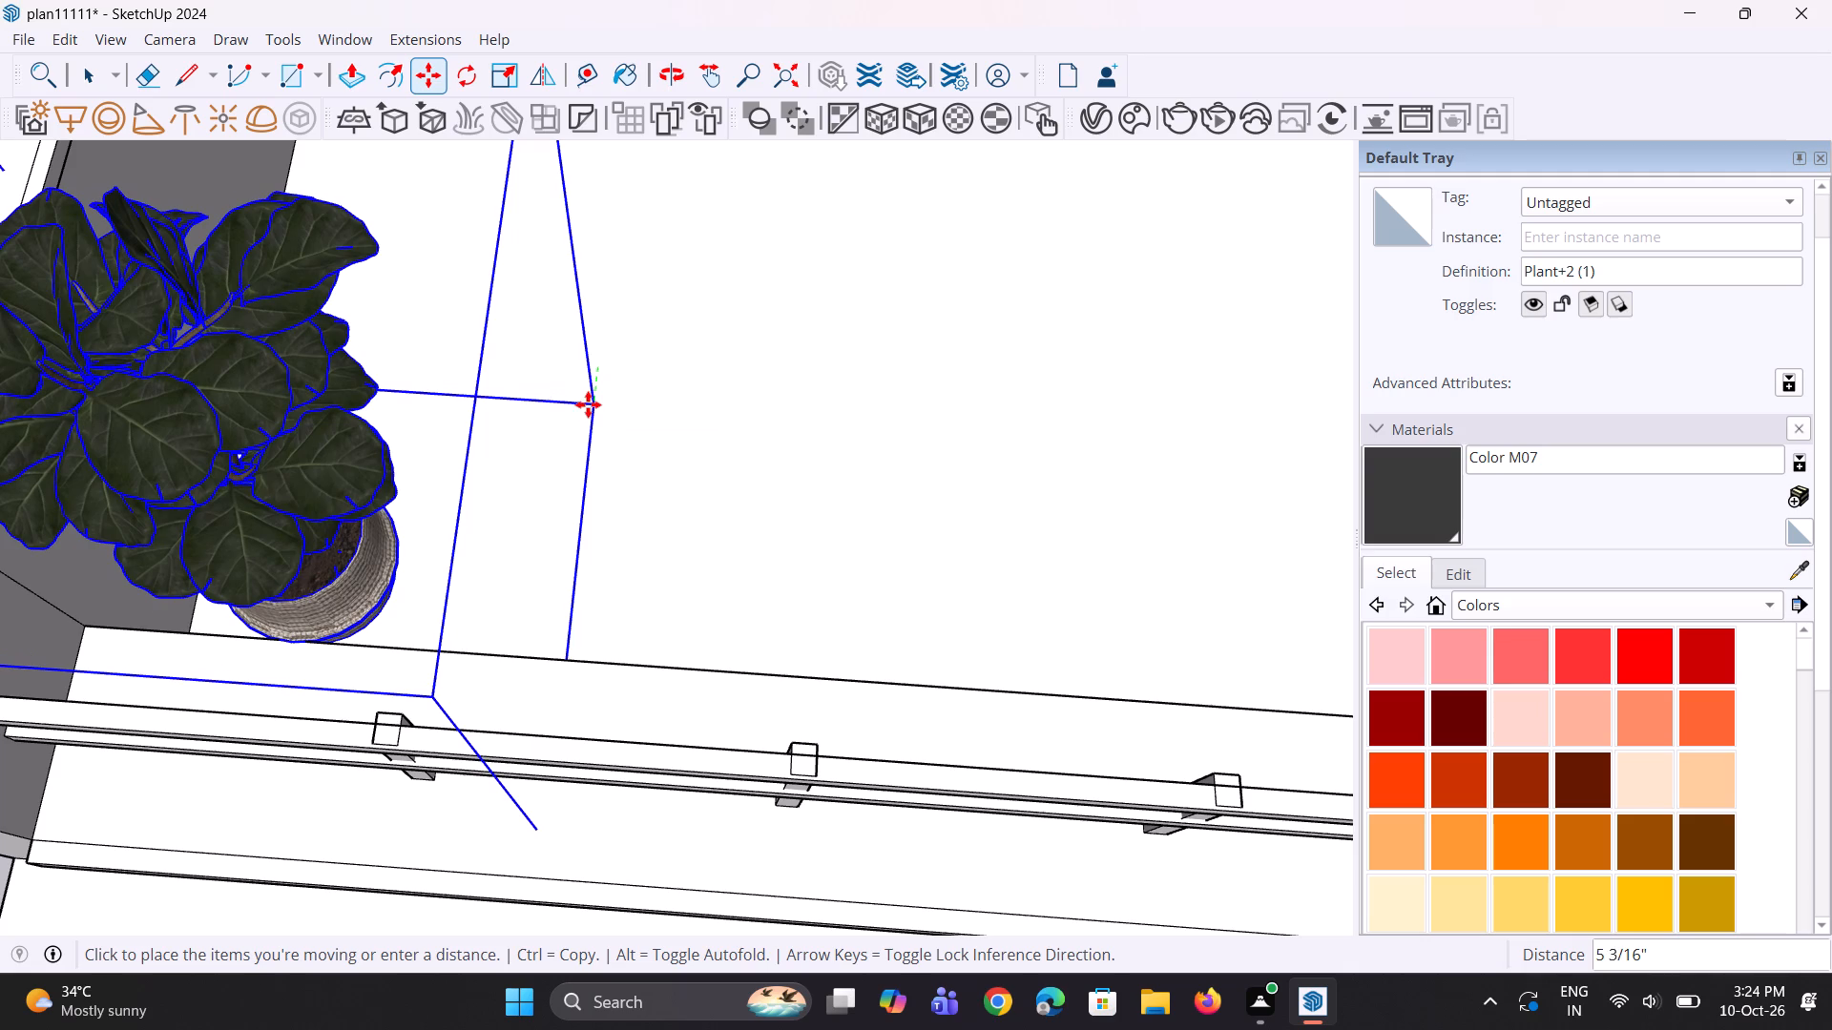
double_click(594, 398)
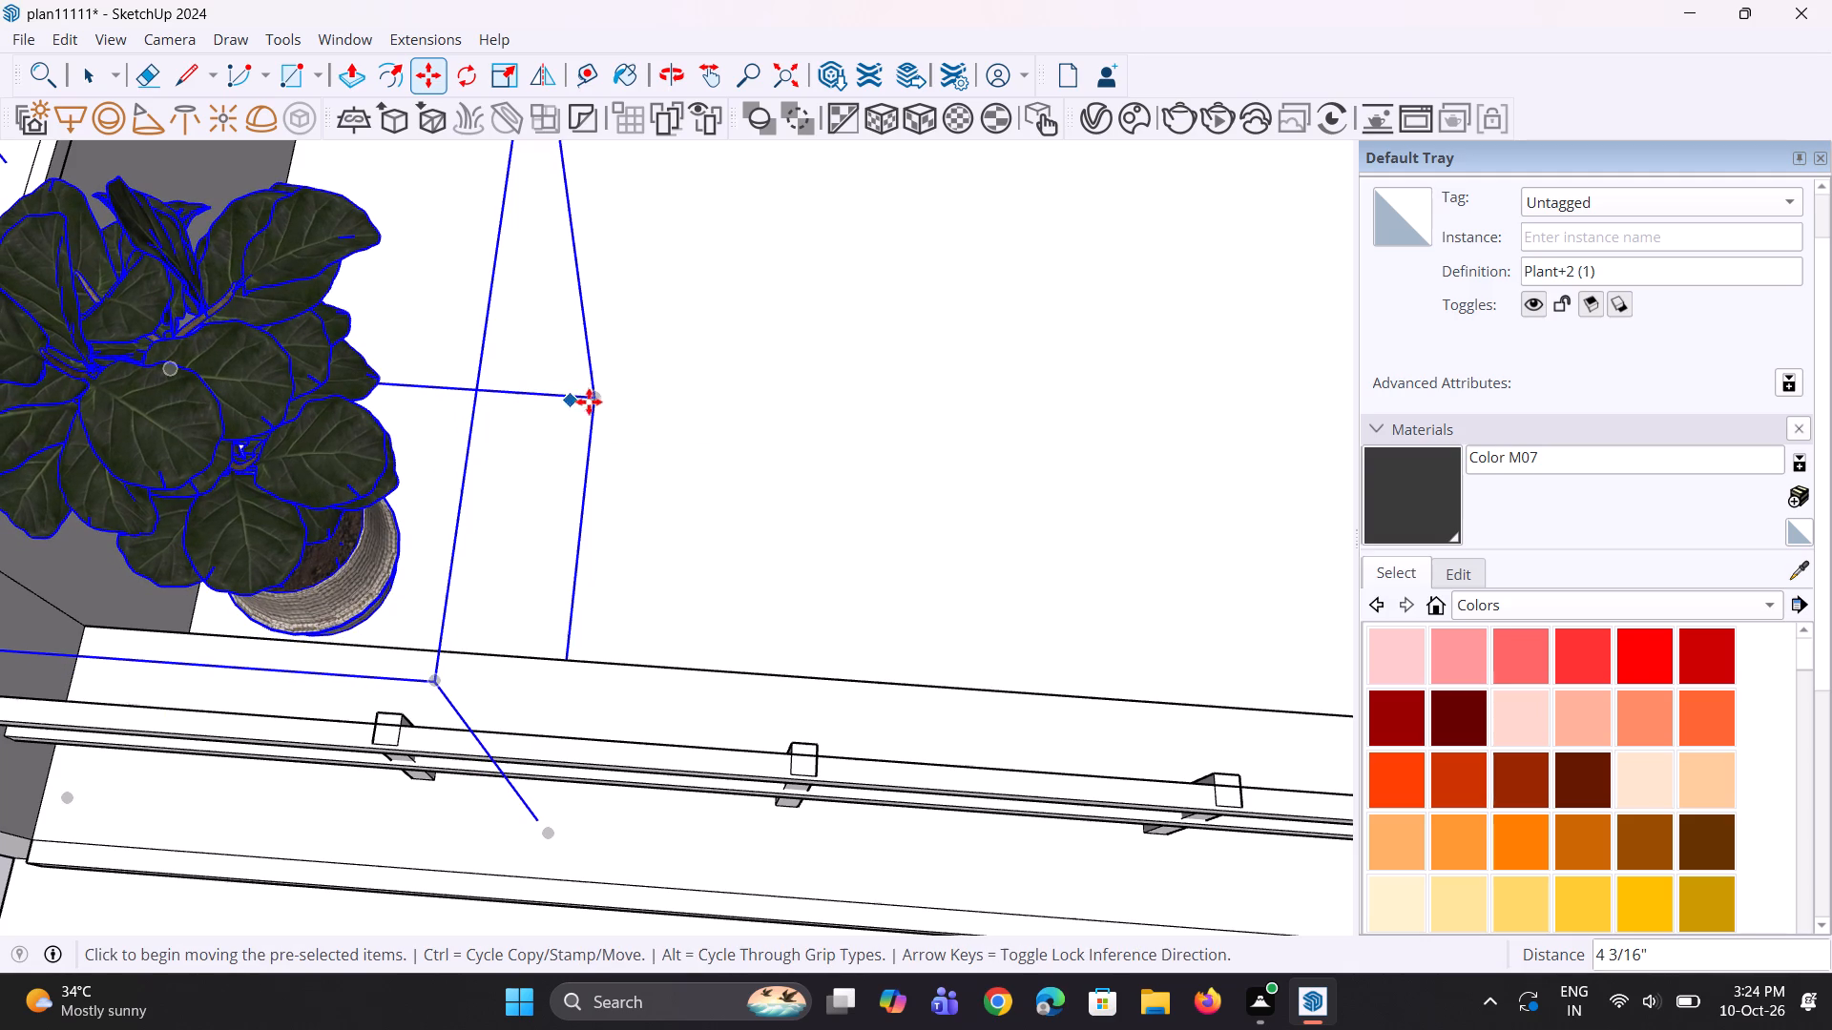
left_click(596, 400)
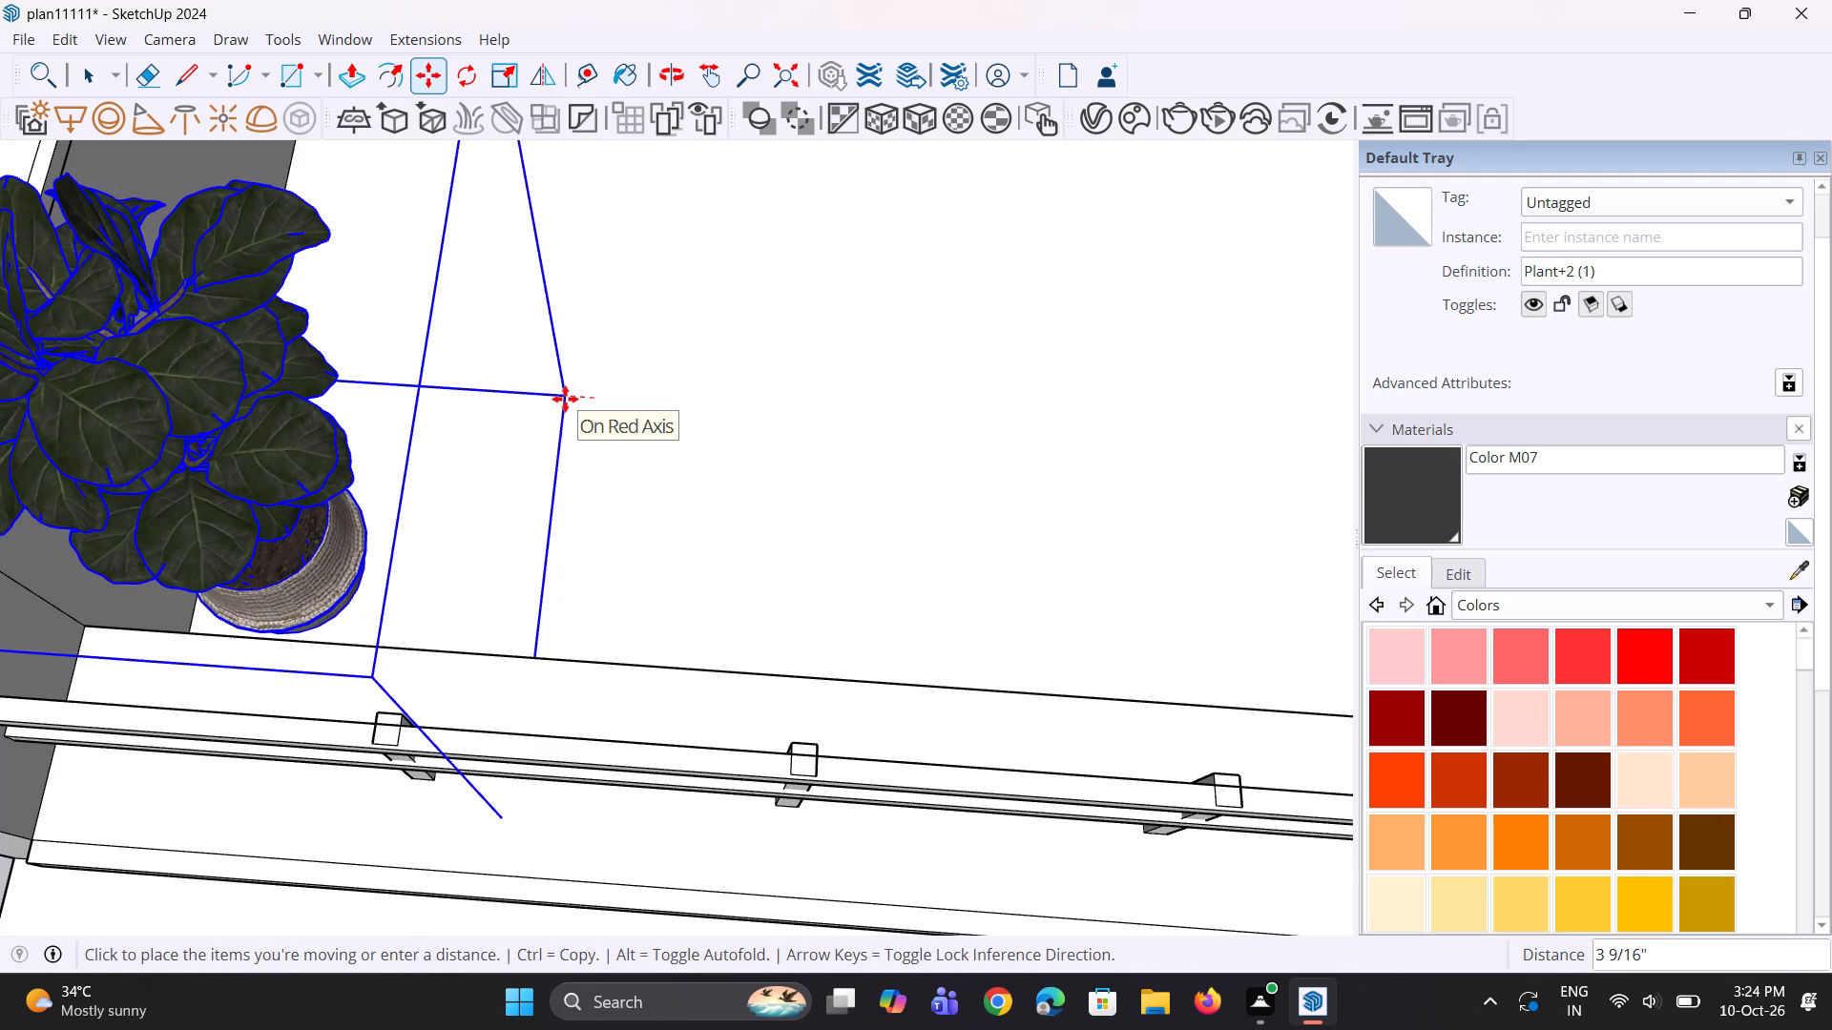
left_click(565, 399)
Copy the terrace plant about 1' 10" along the red axis, placing the second one beside it behind the front railing.
middle_click_drag(563, 515, 605, 492)
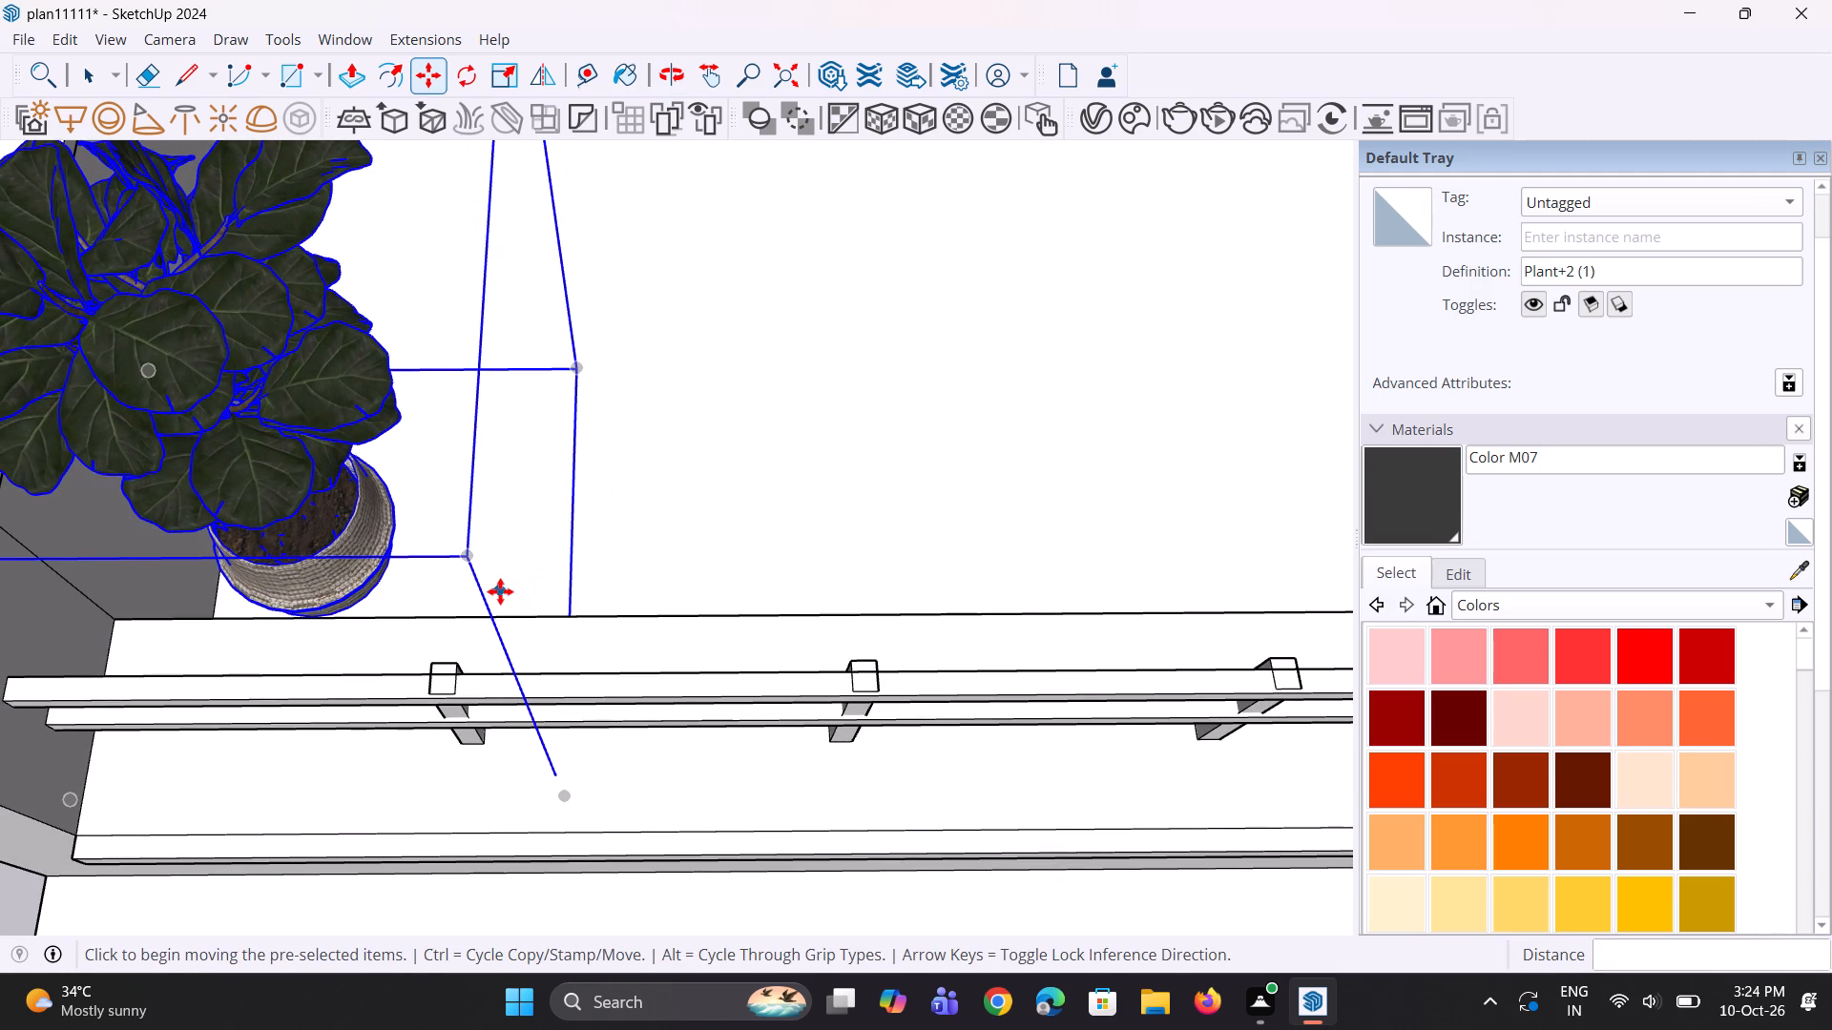
key("m")
left_click(385, 555)
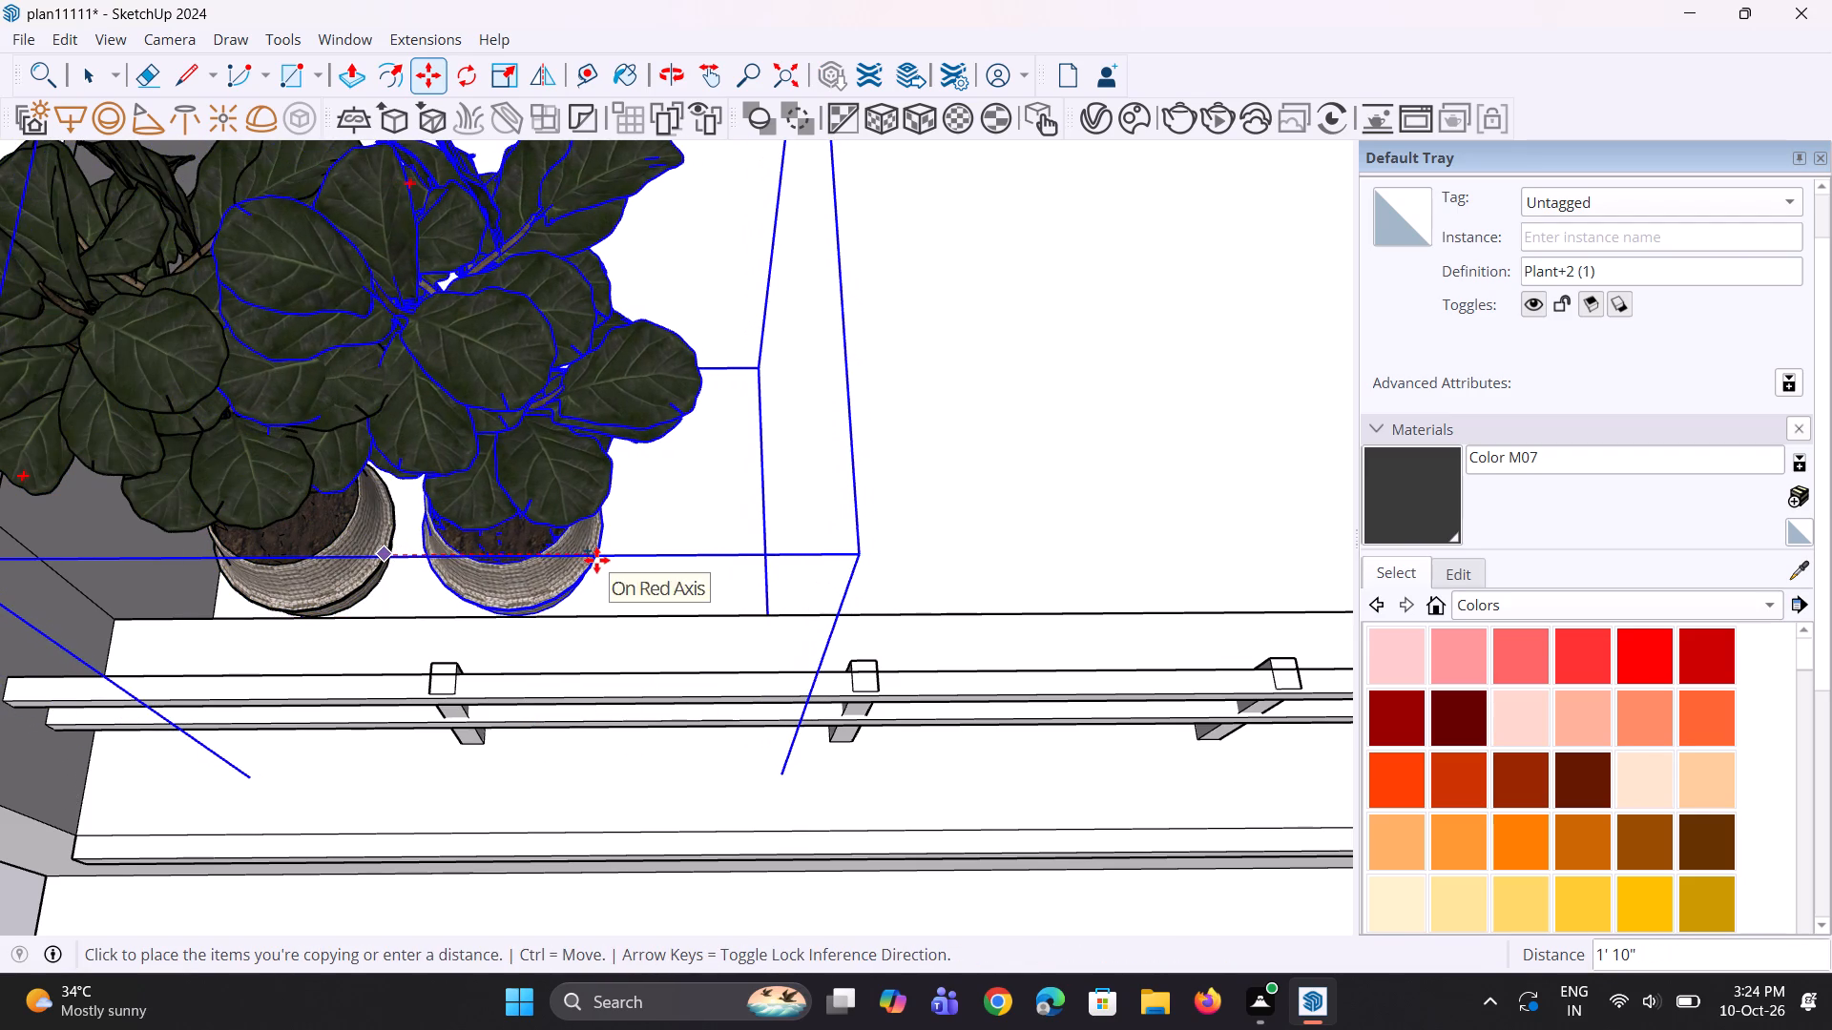
left_click(596, 560)
Examine the paired terrace plants and the whole front facade from above and the front, leaving nothing selected.
middle_click_drag(579, 554, 636, 406)
scroll(648, 459, "down", 9)
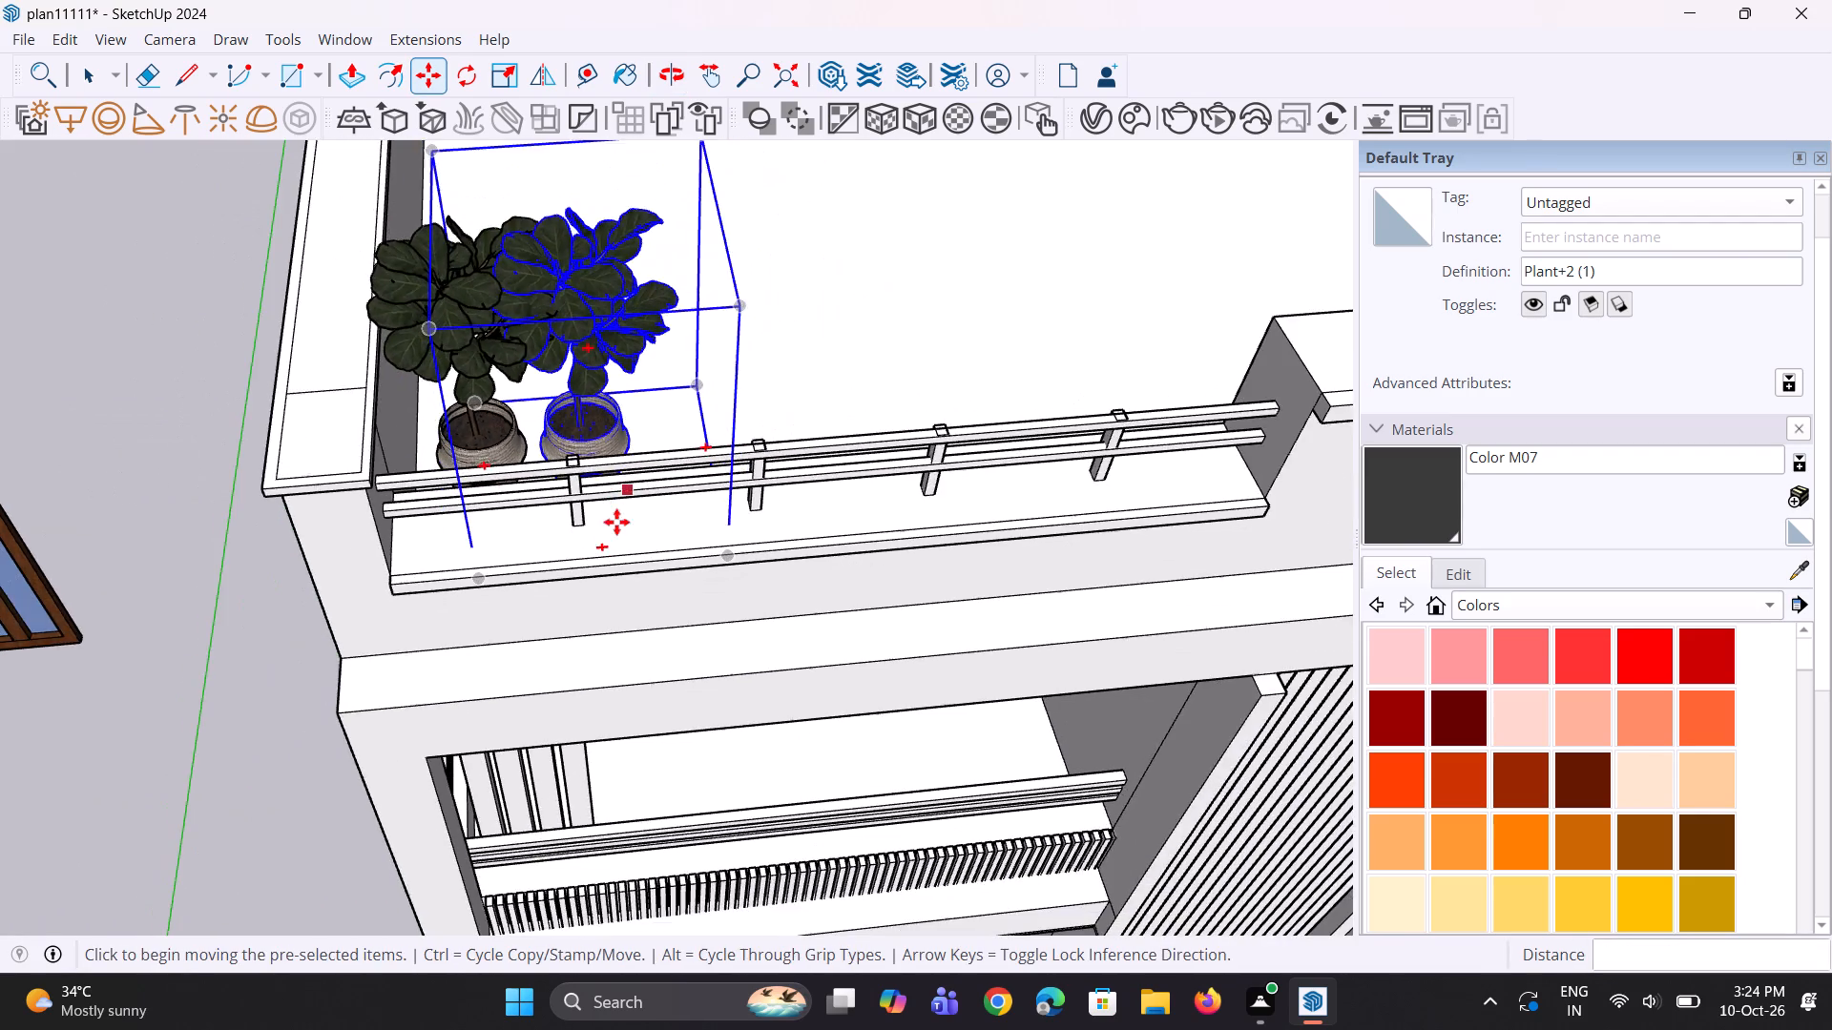
middle_click_drag(614, 527, 608, 379)
scroll(605, 384, "up", 1)
scroll(672, 519, "down", 11)
middle_click_drag(626, 503, 624, 386)
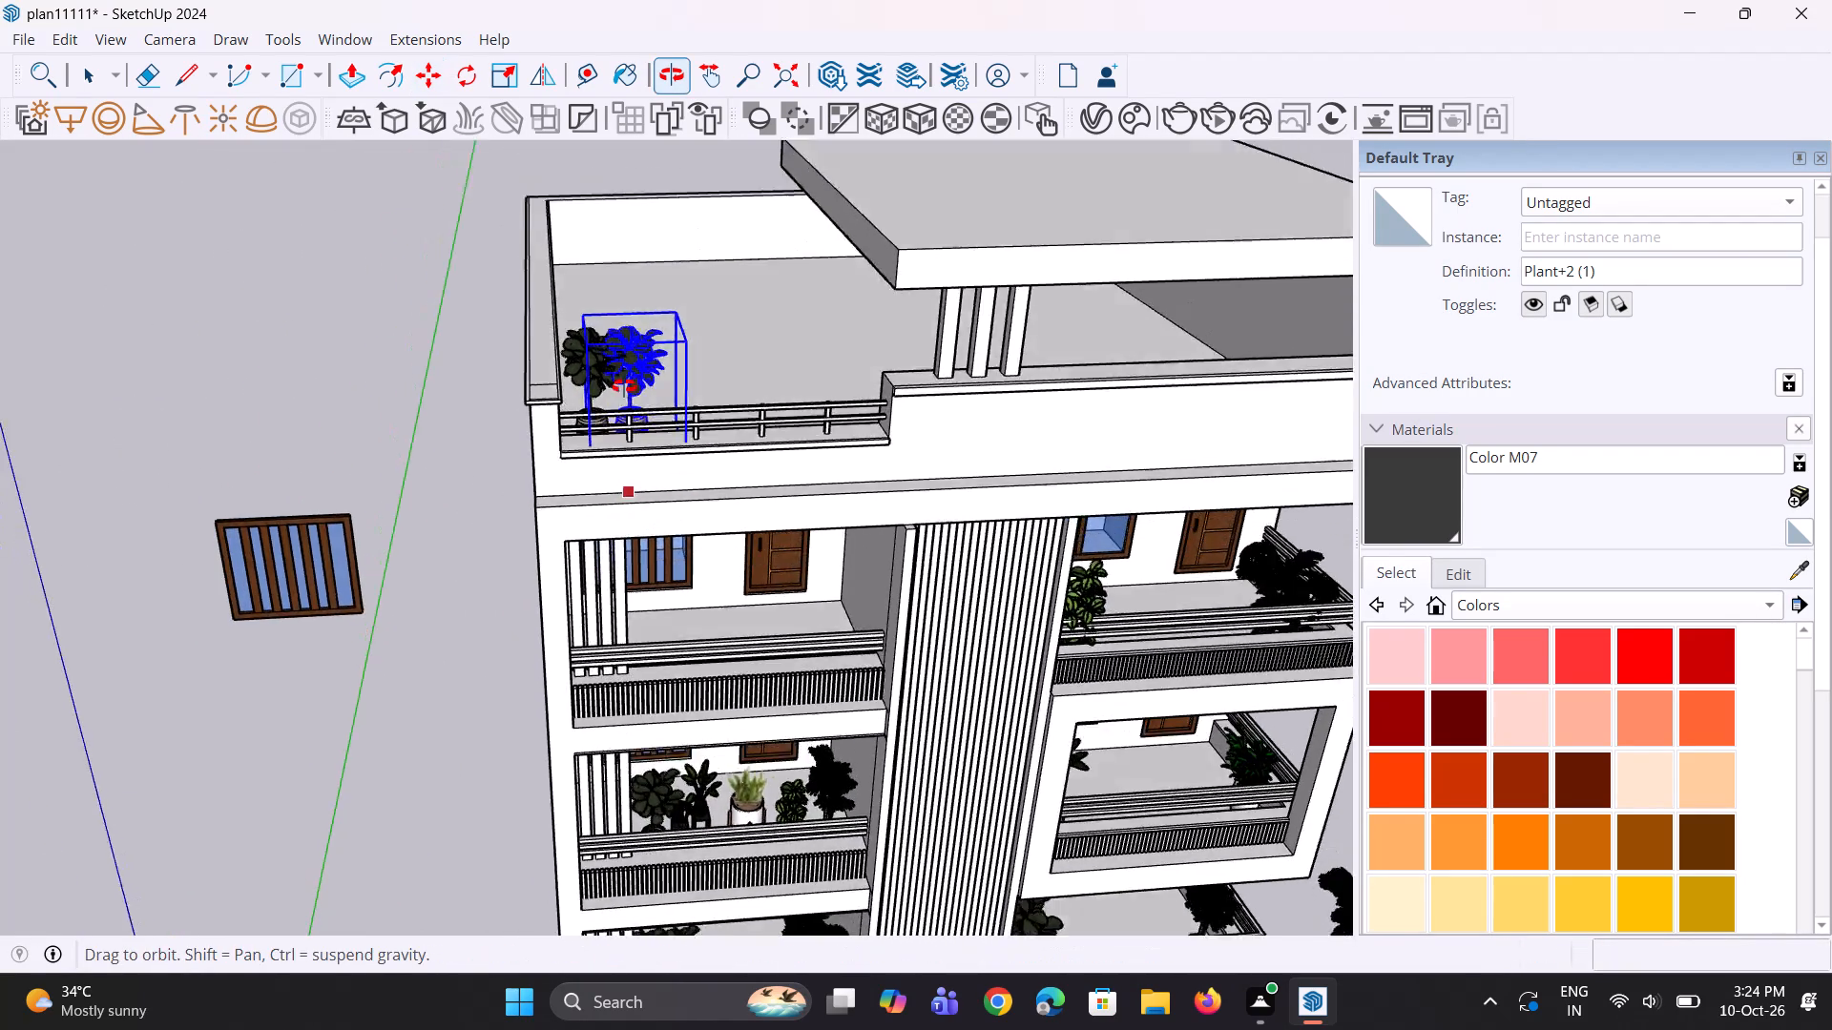
middle_click_drag(624, 386, 620, 345)
key("space")
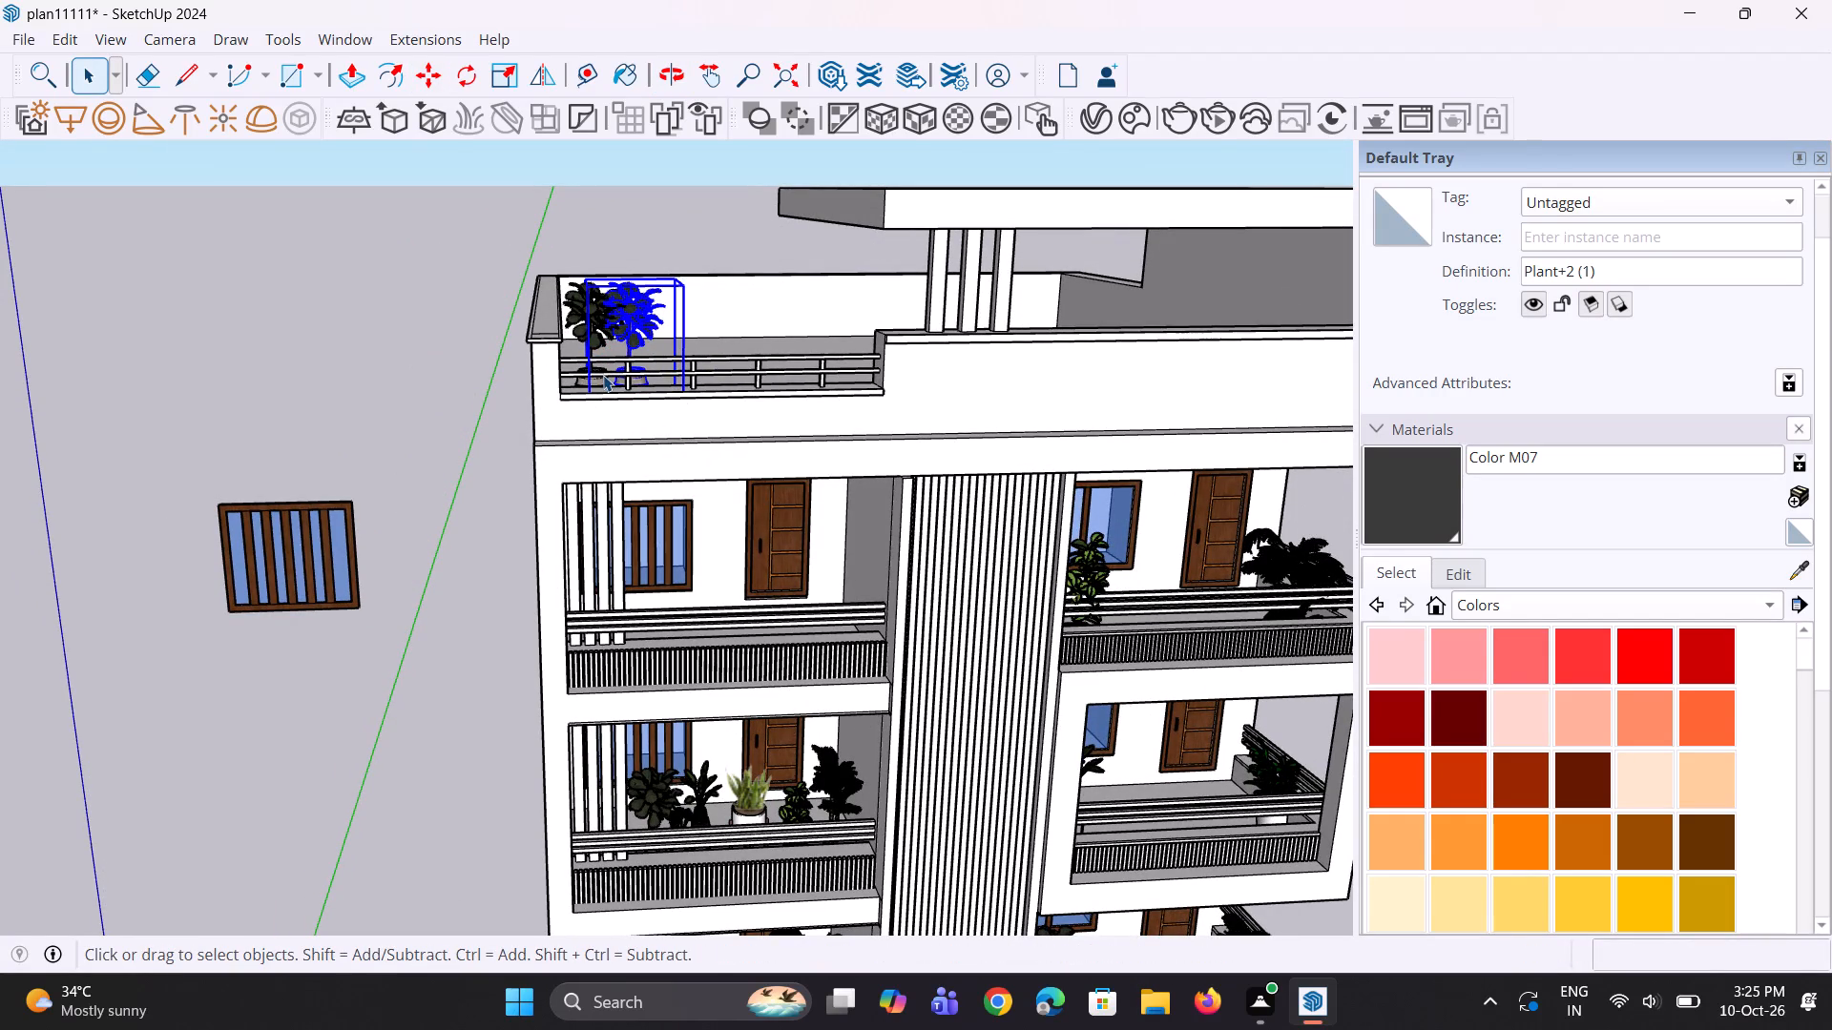
scroll(507, 418, "down", 8)
left_click(1090, 578)
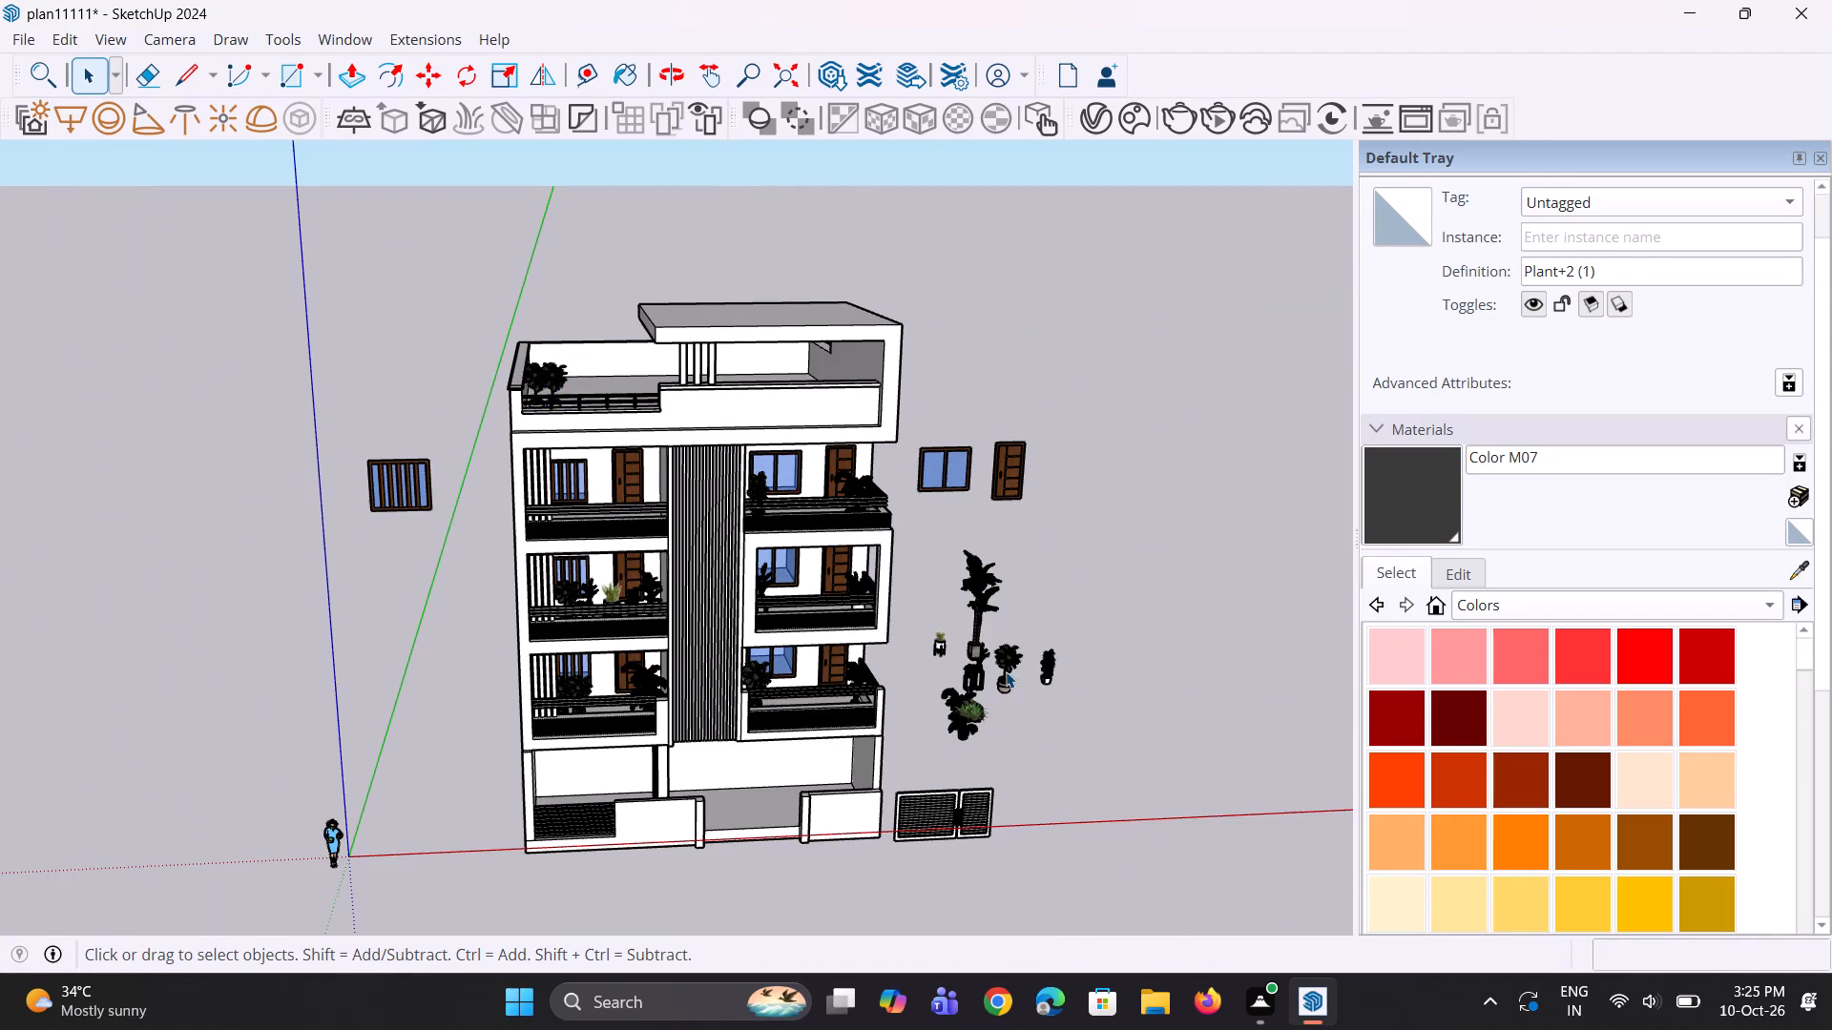
Copy the white-potted snake plant from beside the building onto the roof terrace, about 42' 7" away, behind the front railing.
scroll(1004, 671, "up", 13)
scroll(913, 787, "up", 5)
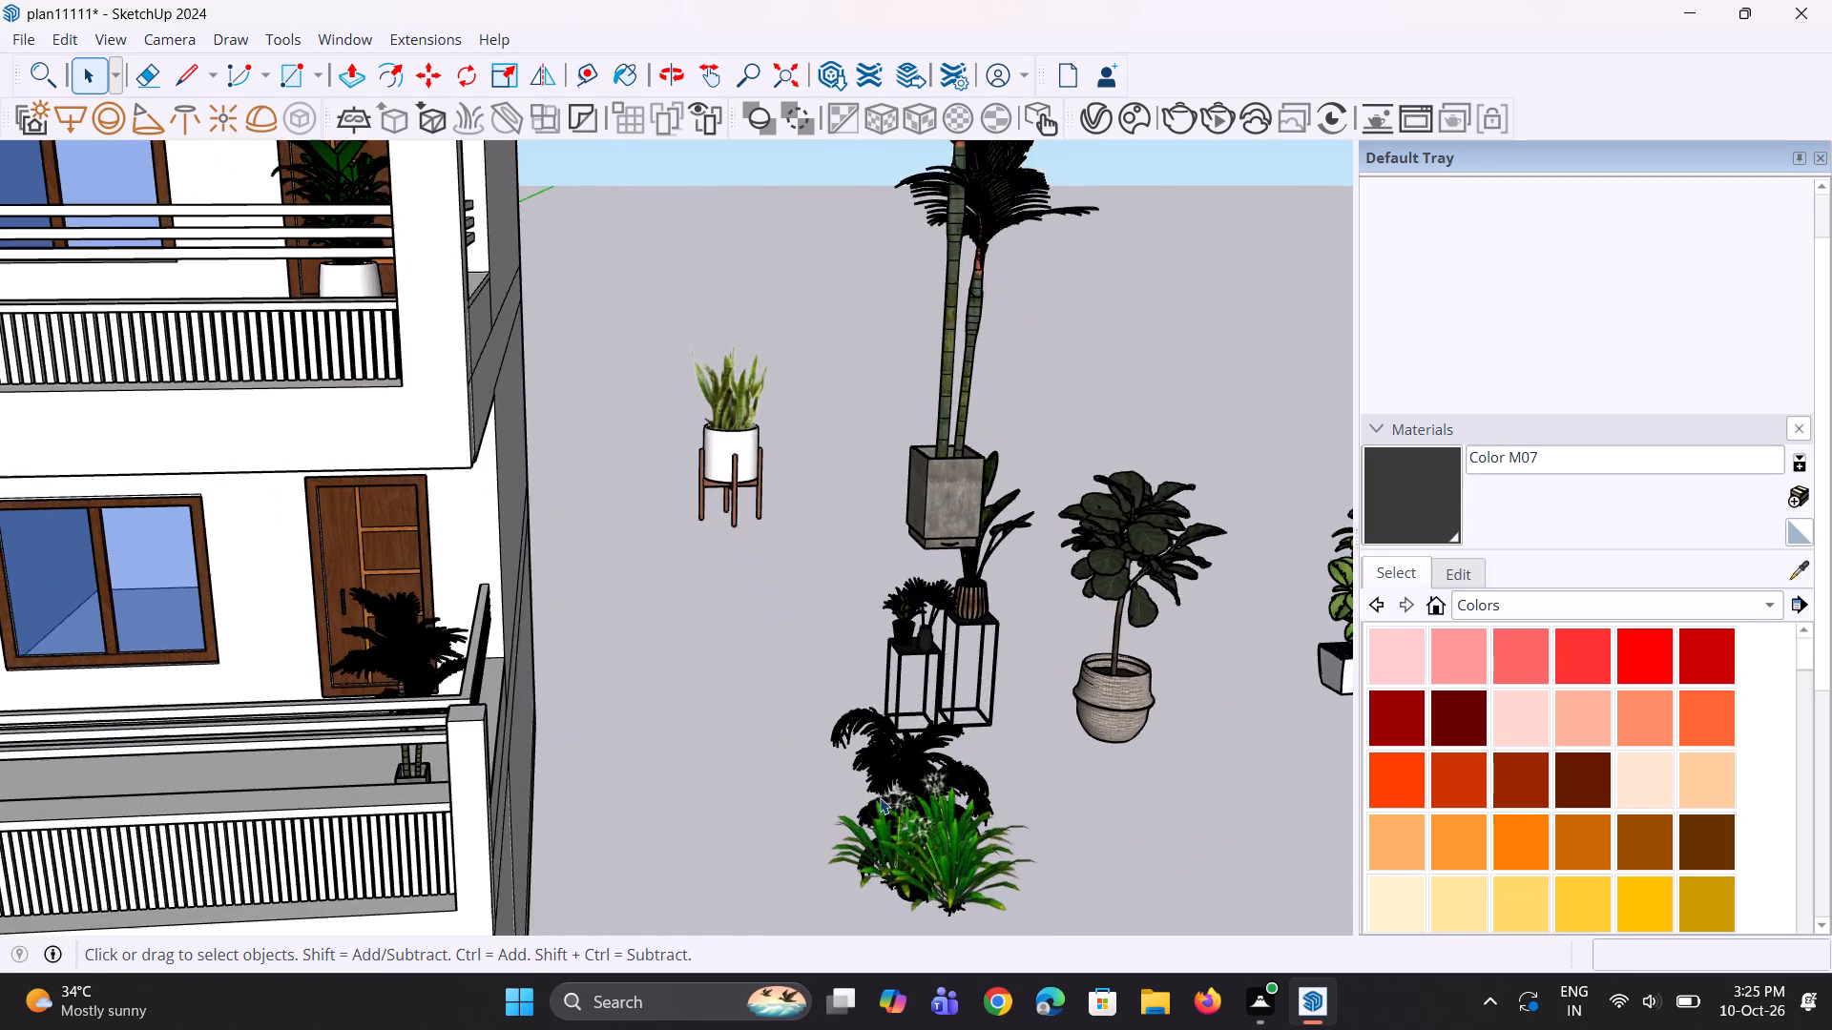
scroll(880, 797, "up", 6)
middle_click_drag(856, 826, 970, 842)
scroll(970, 842, "up", 1)
scroll(957, 840, "down", 6)
left_click(891, 555)
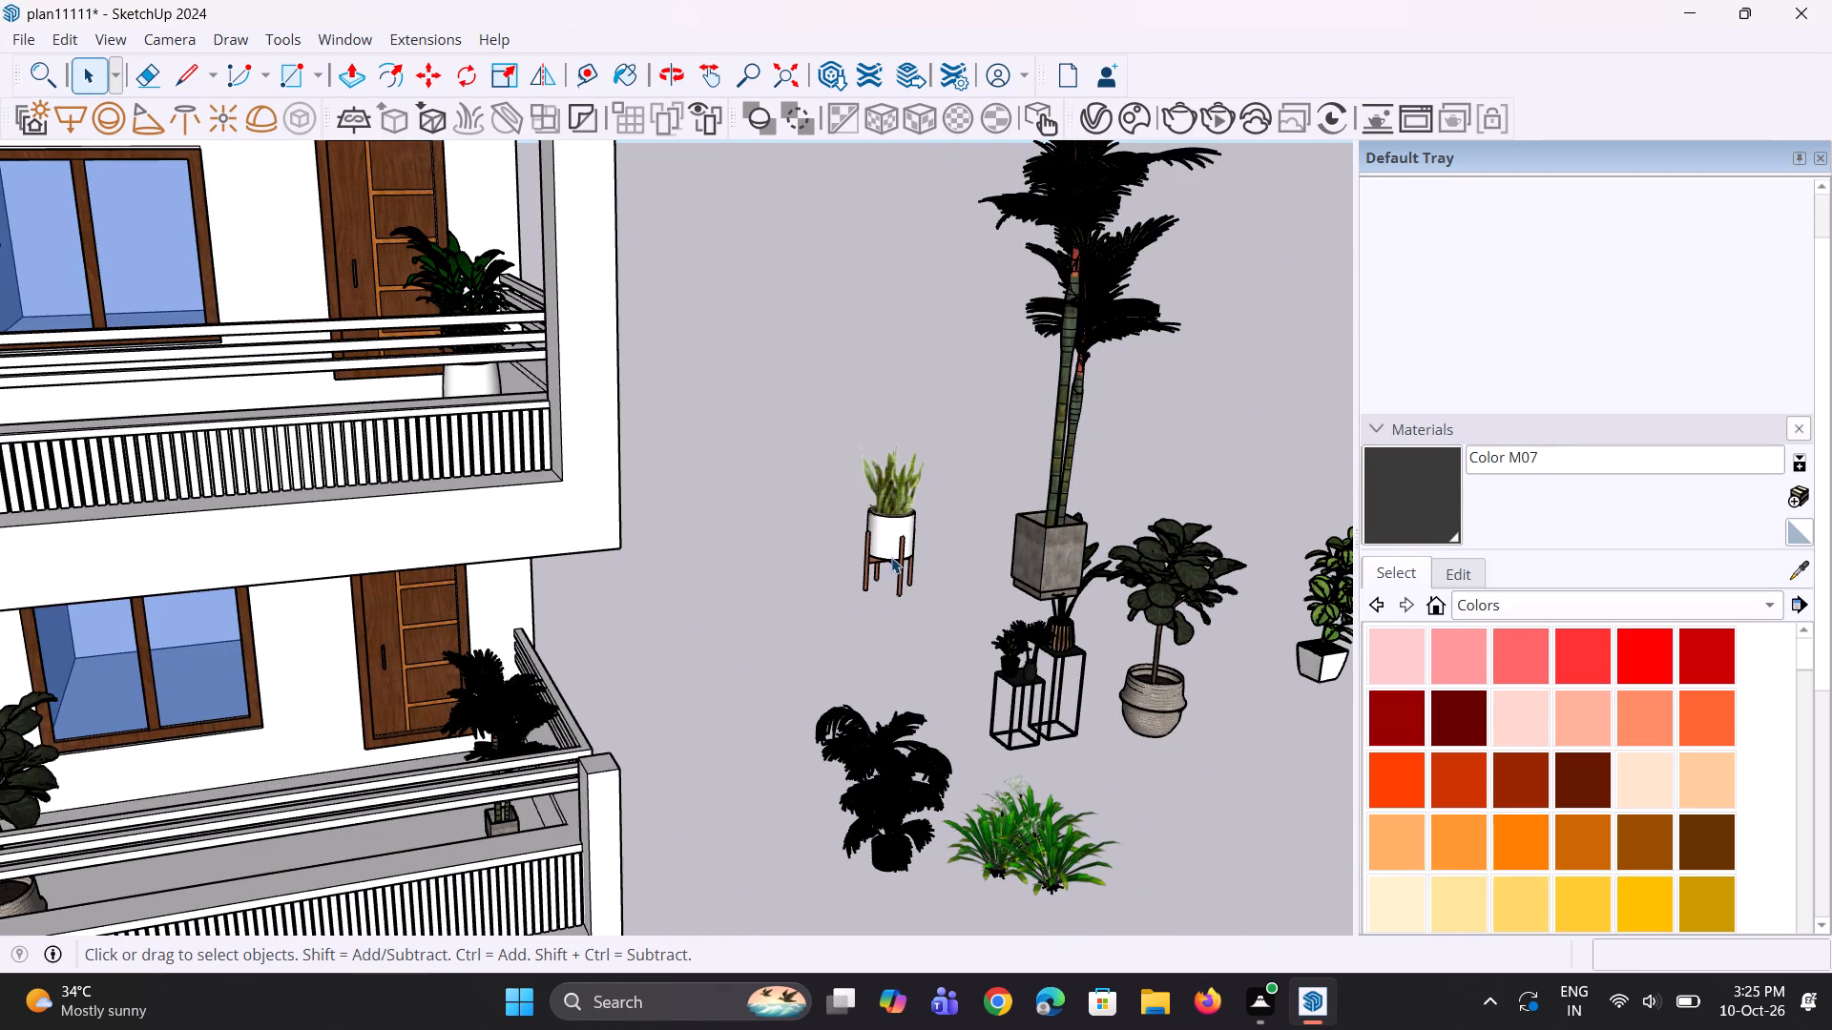
scroll(886, 588, "up", 2)
key("m")
left_click_drag(904, 582, 906, 609)
scroll(971, 705, "down", 8)
scroll(1051, 654, "down", 3)
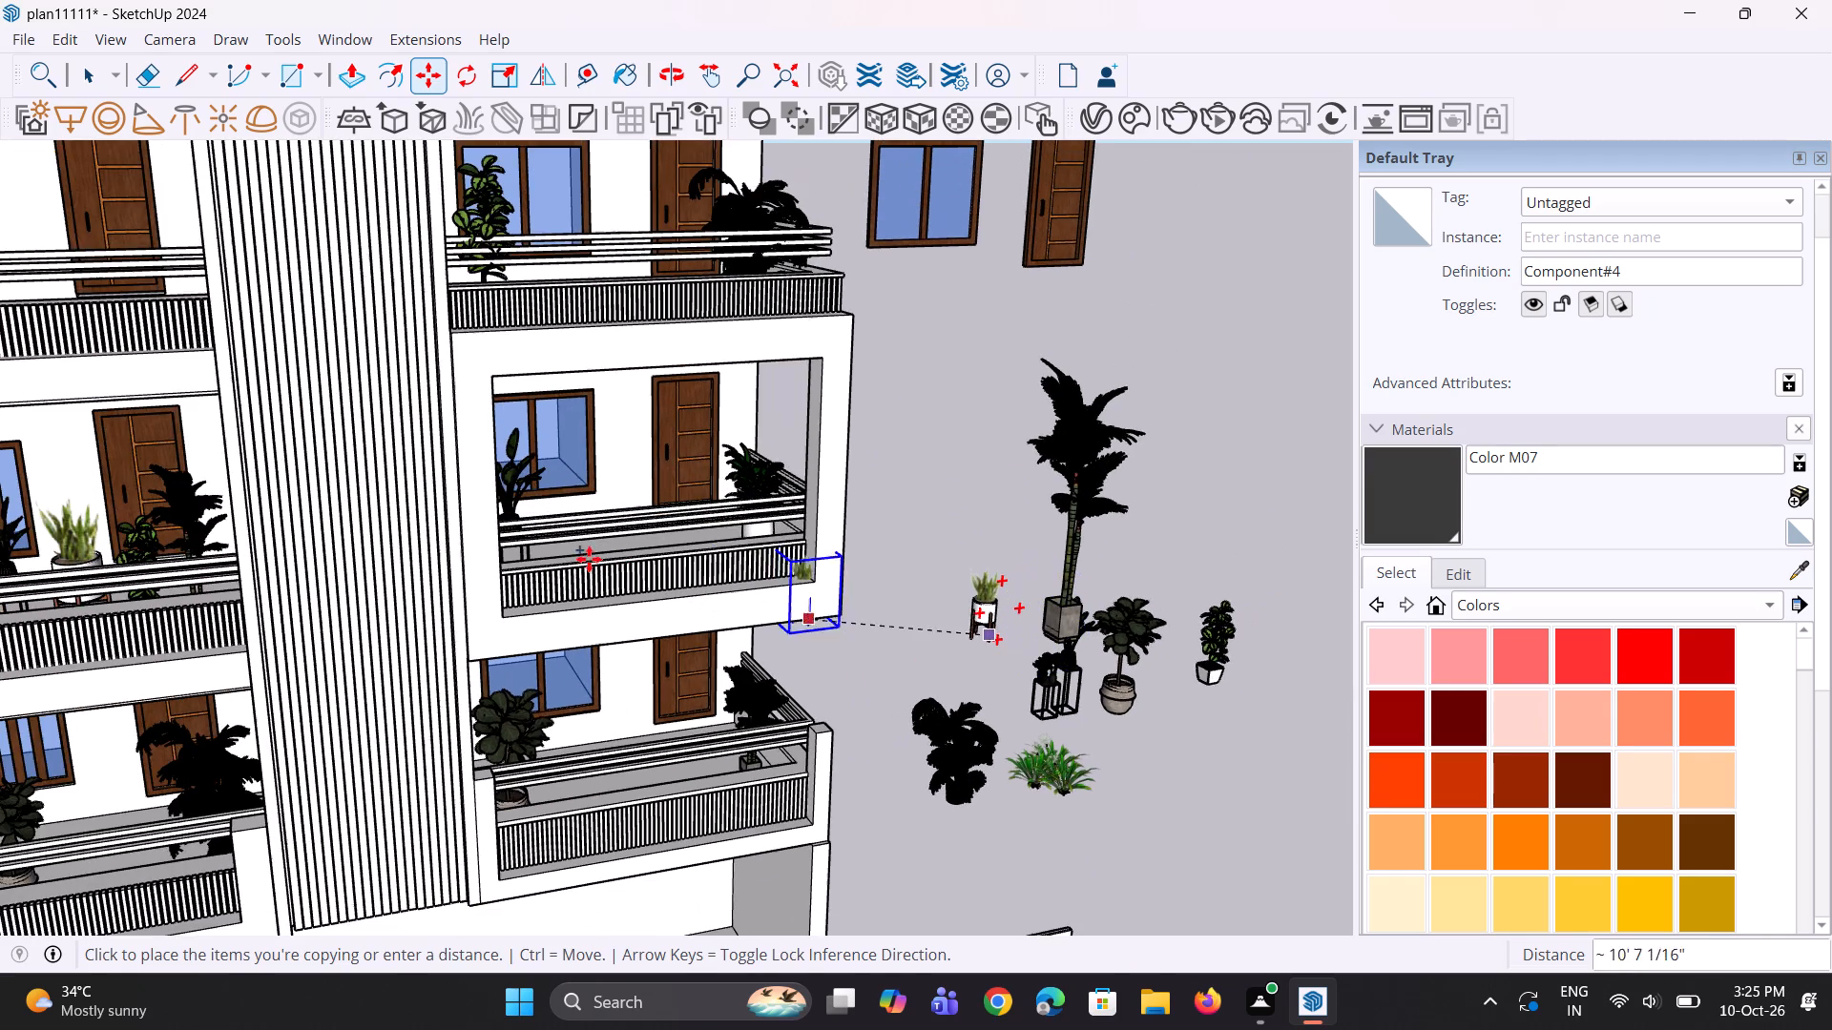
scroll(824, 574, "down", 7)
scroll(483, 304, "up", 2)
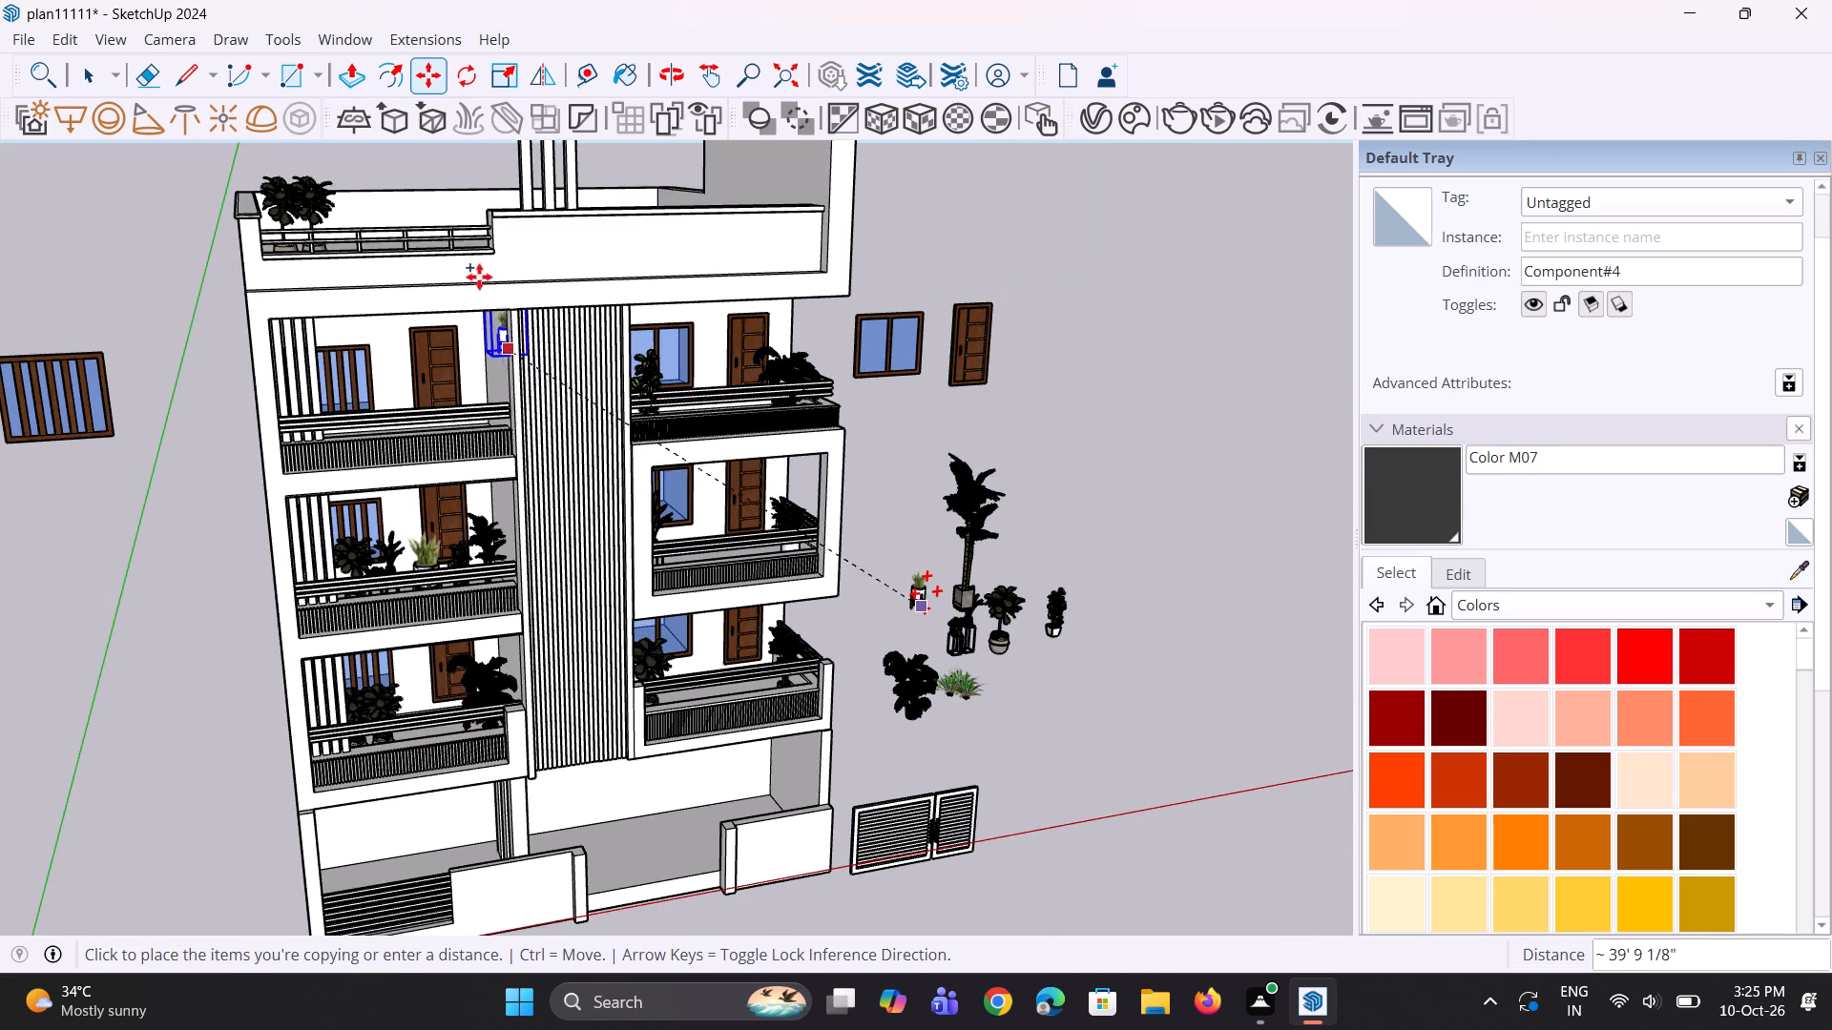
scroll(479, 277, "up", 8)
middle_click_drag(480, 285, 591, 490)
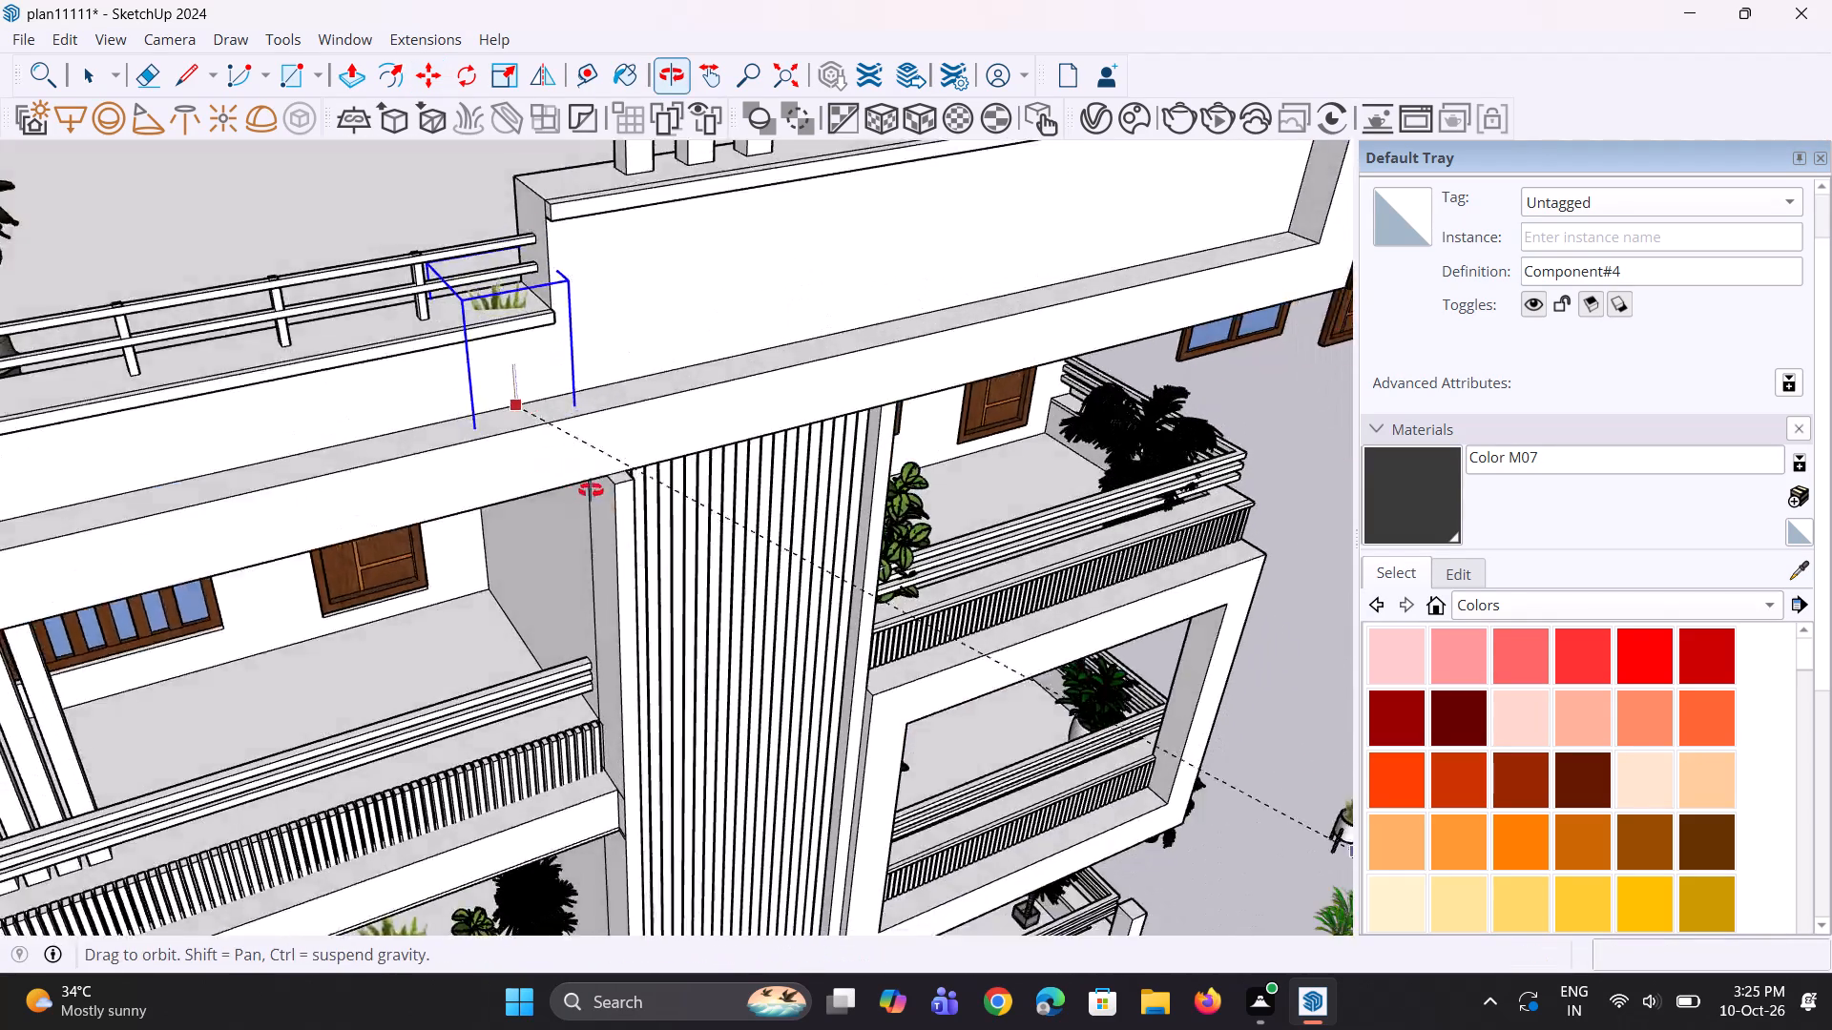
middle_click_drag(591, 490, 591, 493)
scroll(595, 493, "down", 4)
left_click_drag(469, 366, 473, 379)
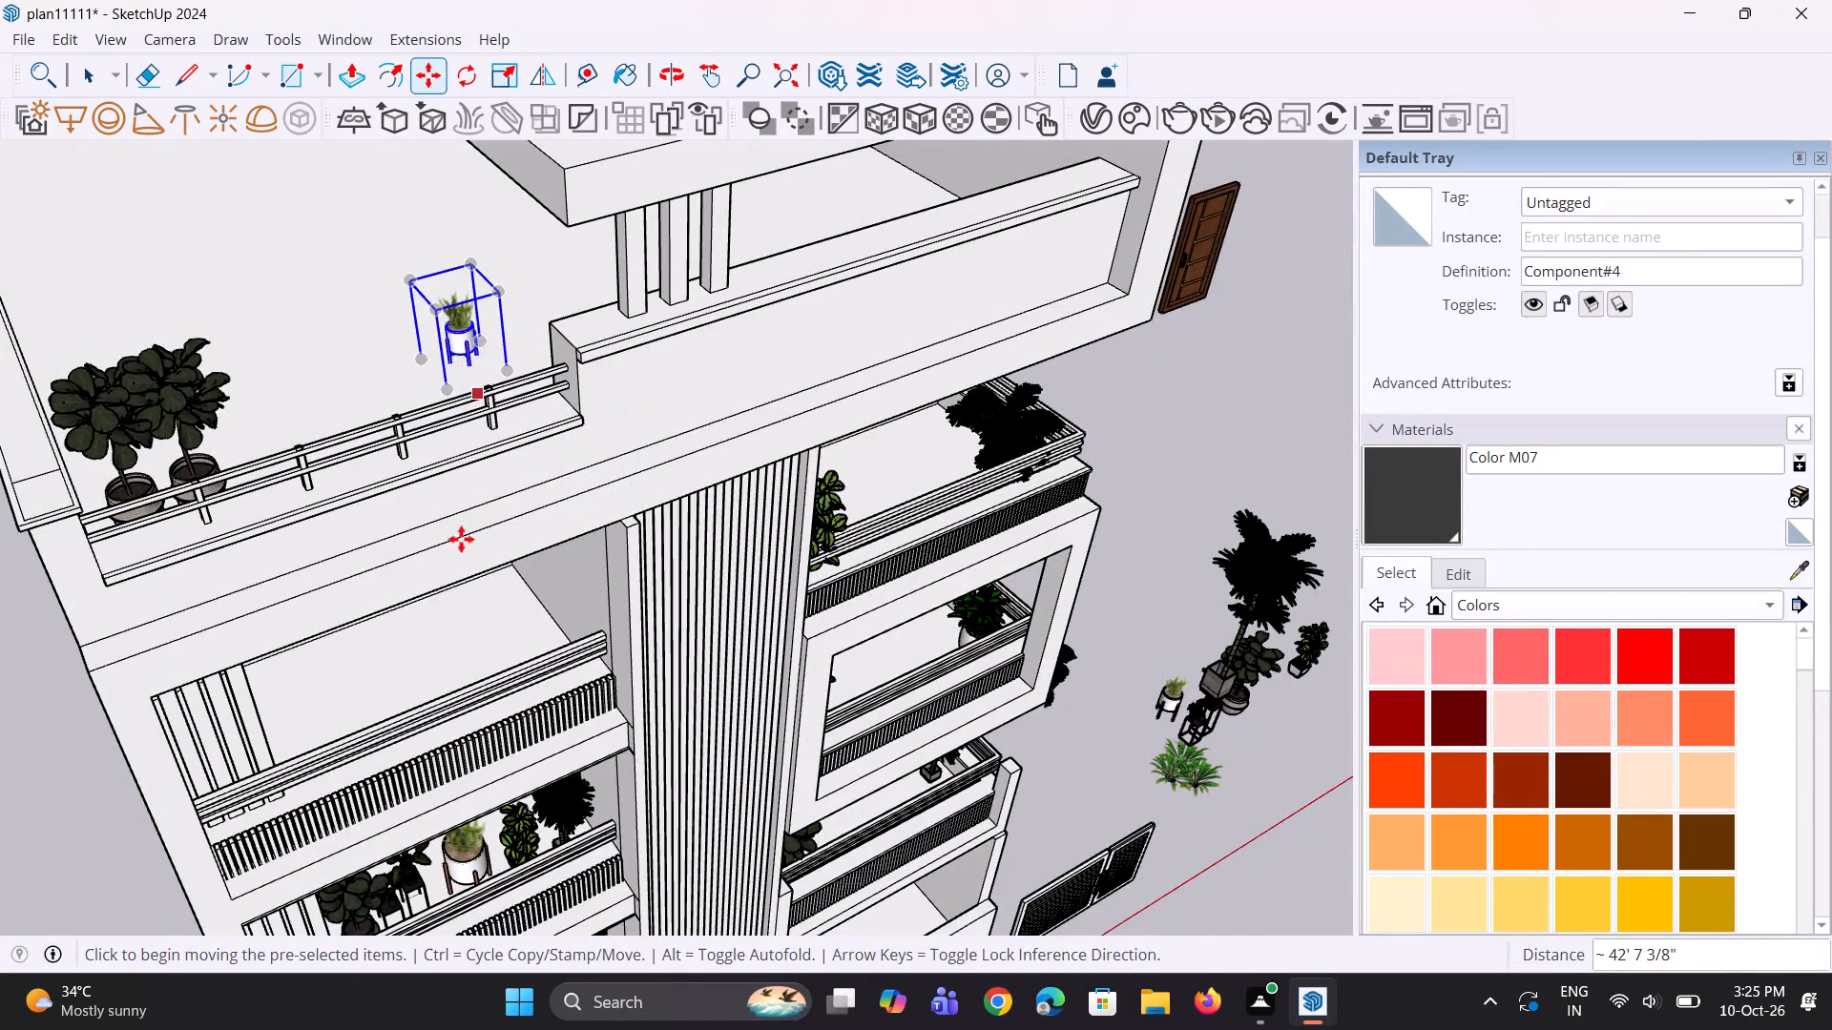
Move the terrace snake plant towards the front railing by about 4' 6", then by another 11".
middle_click_drag(460, 538, 926, 642)
scroll(676, 563, "up", 5)
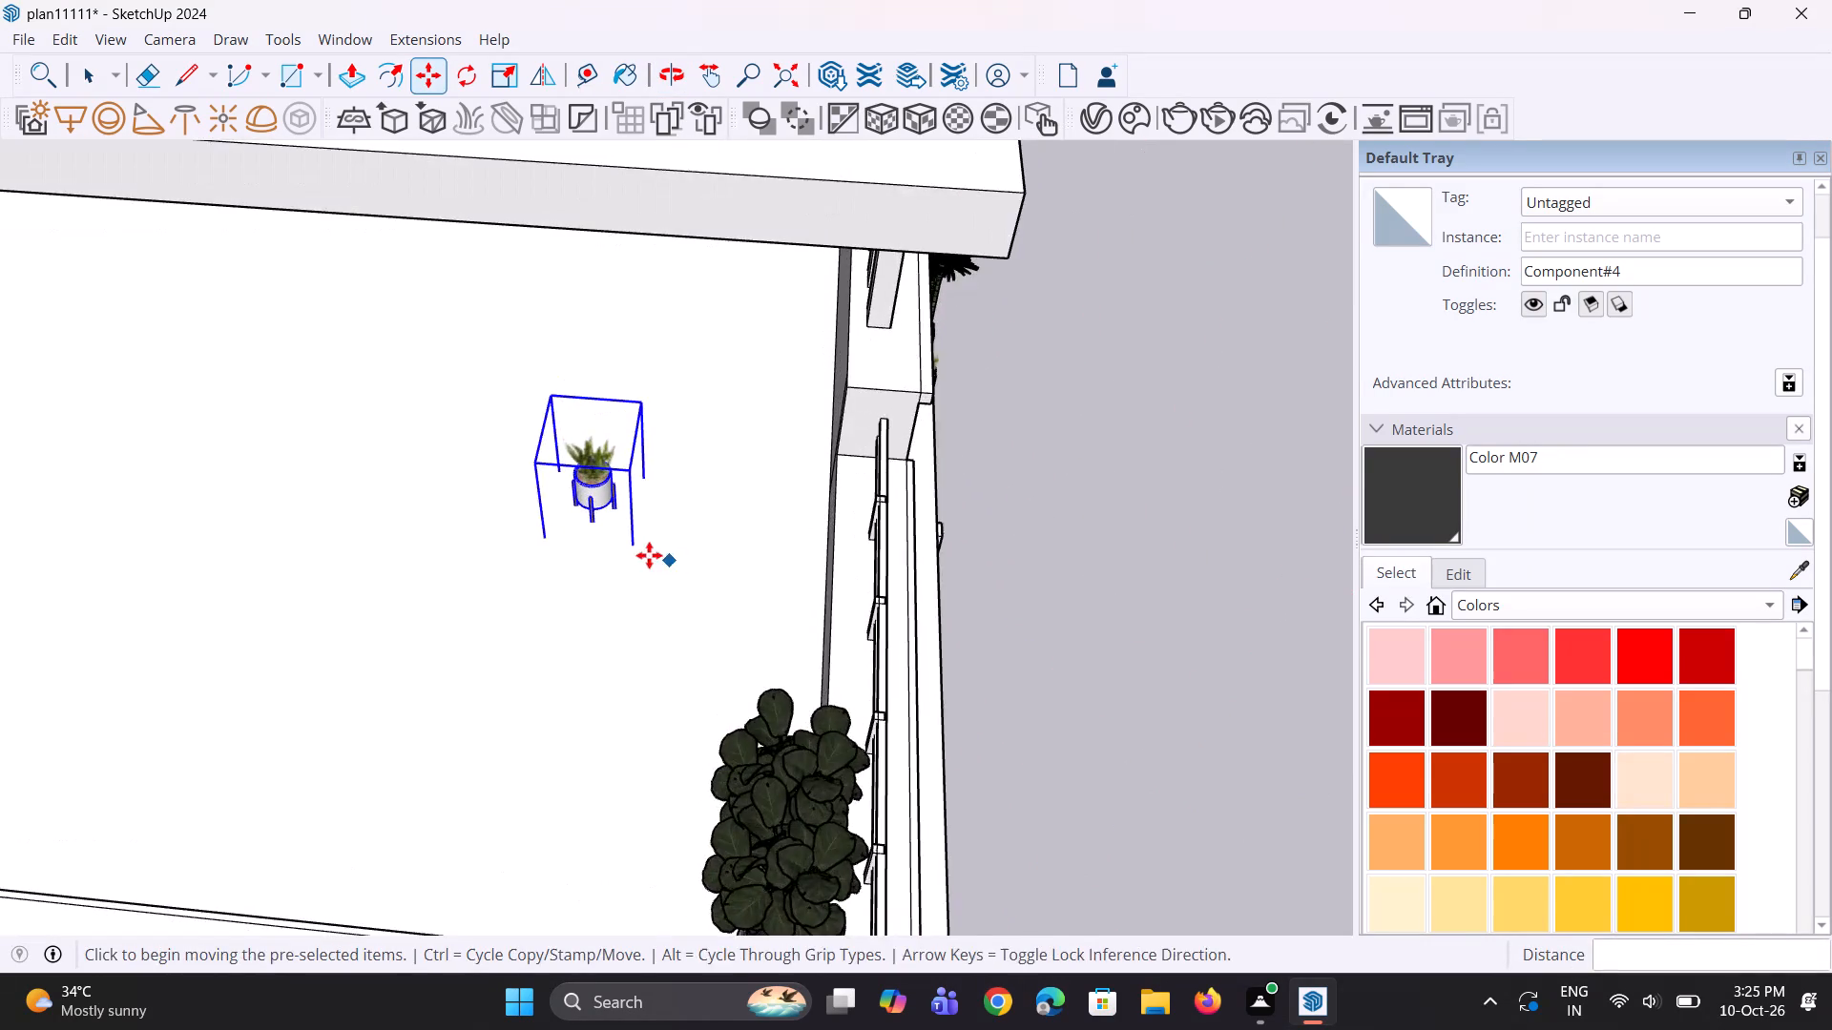
scroll(649, 555, "up", 1)
left_click(633, 546)
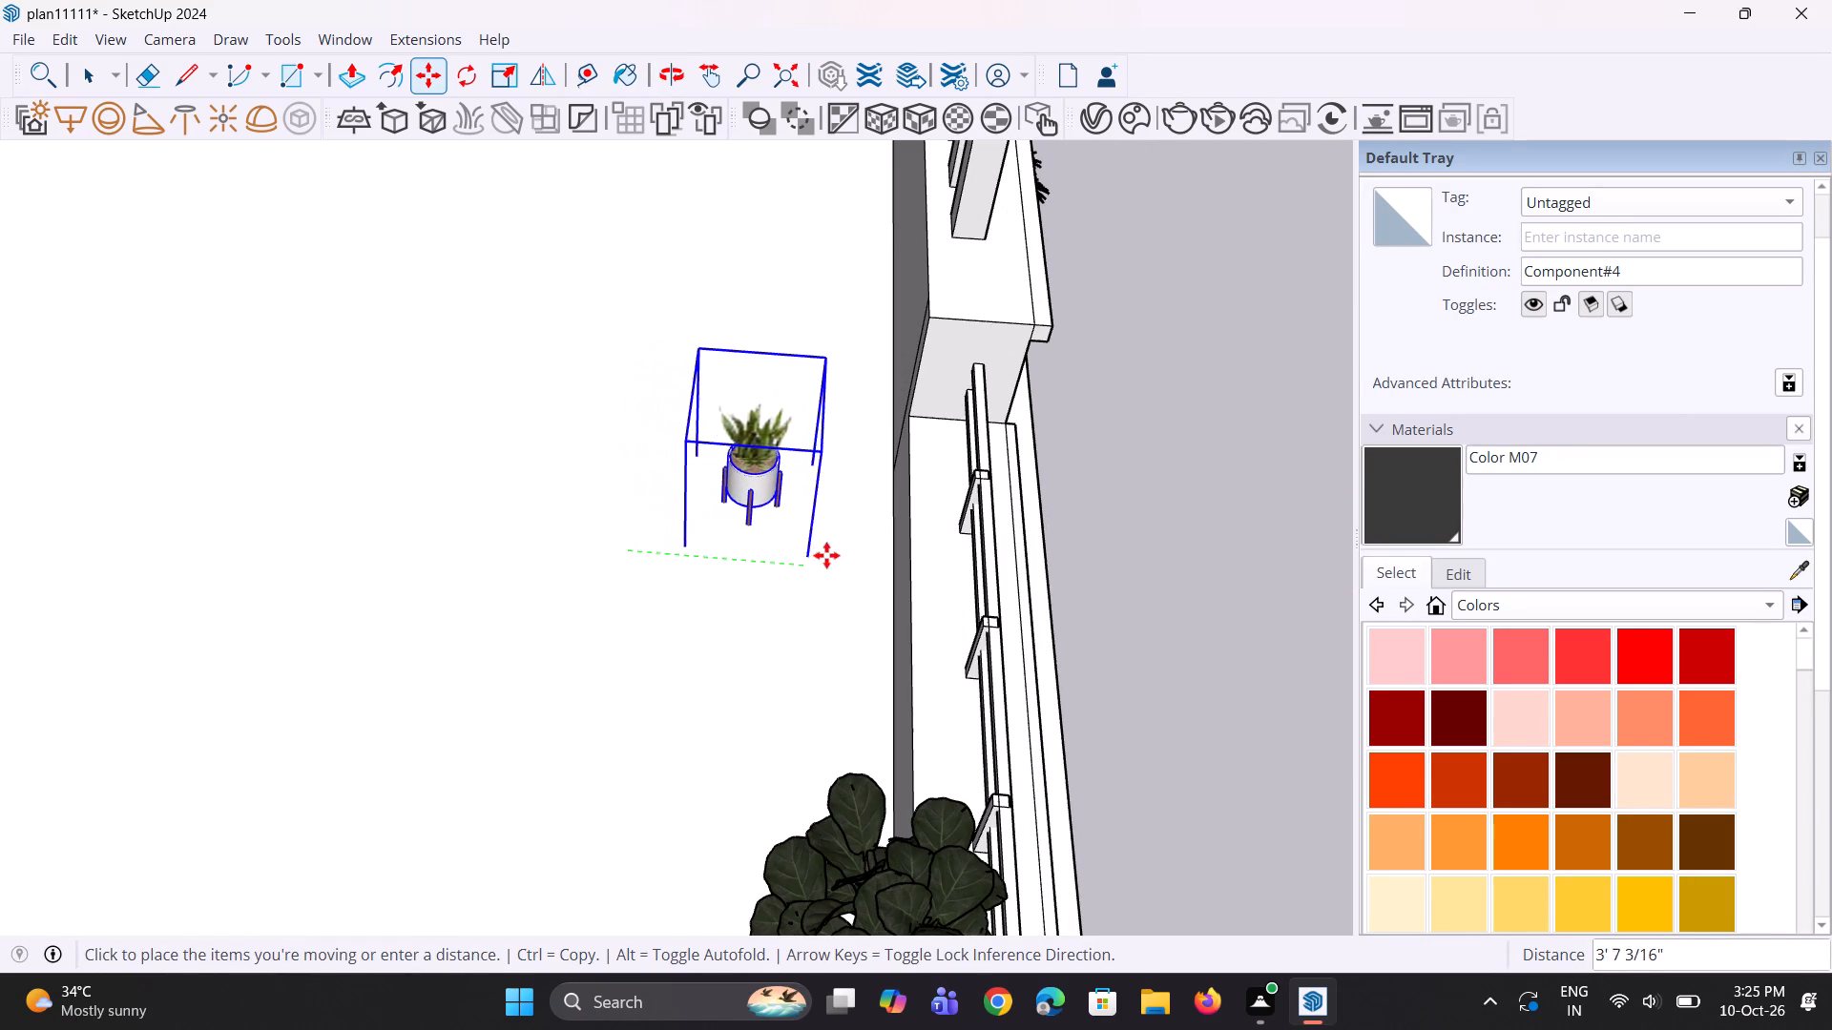
left_click(855, 556)
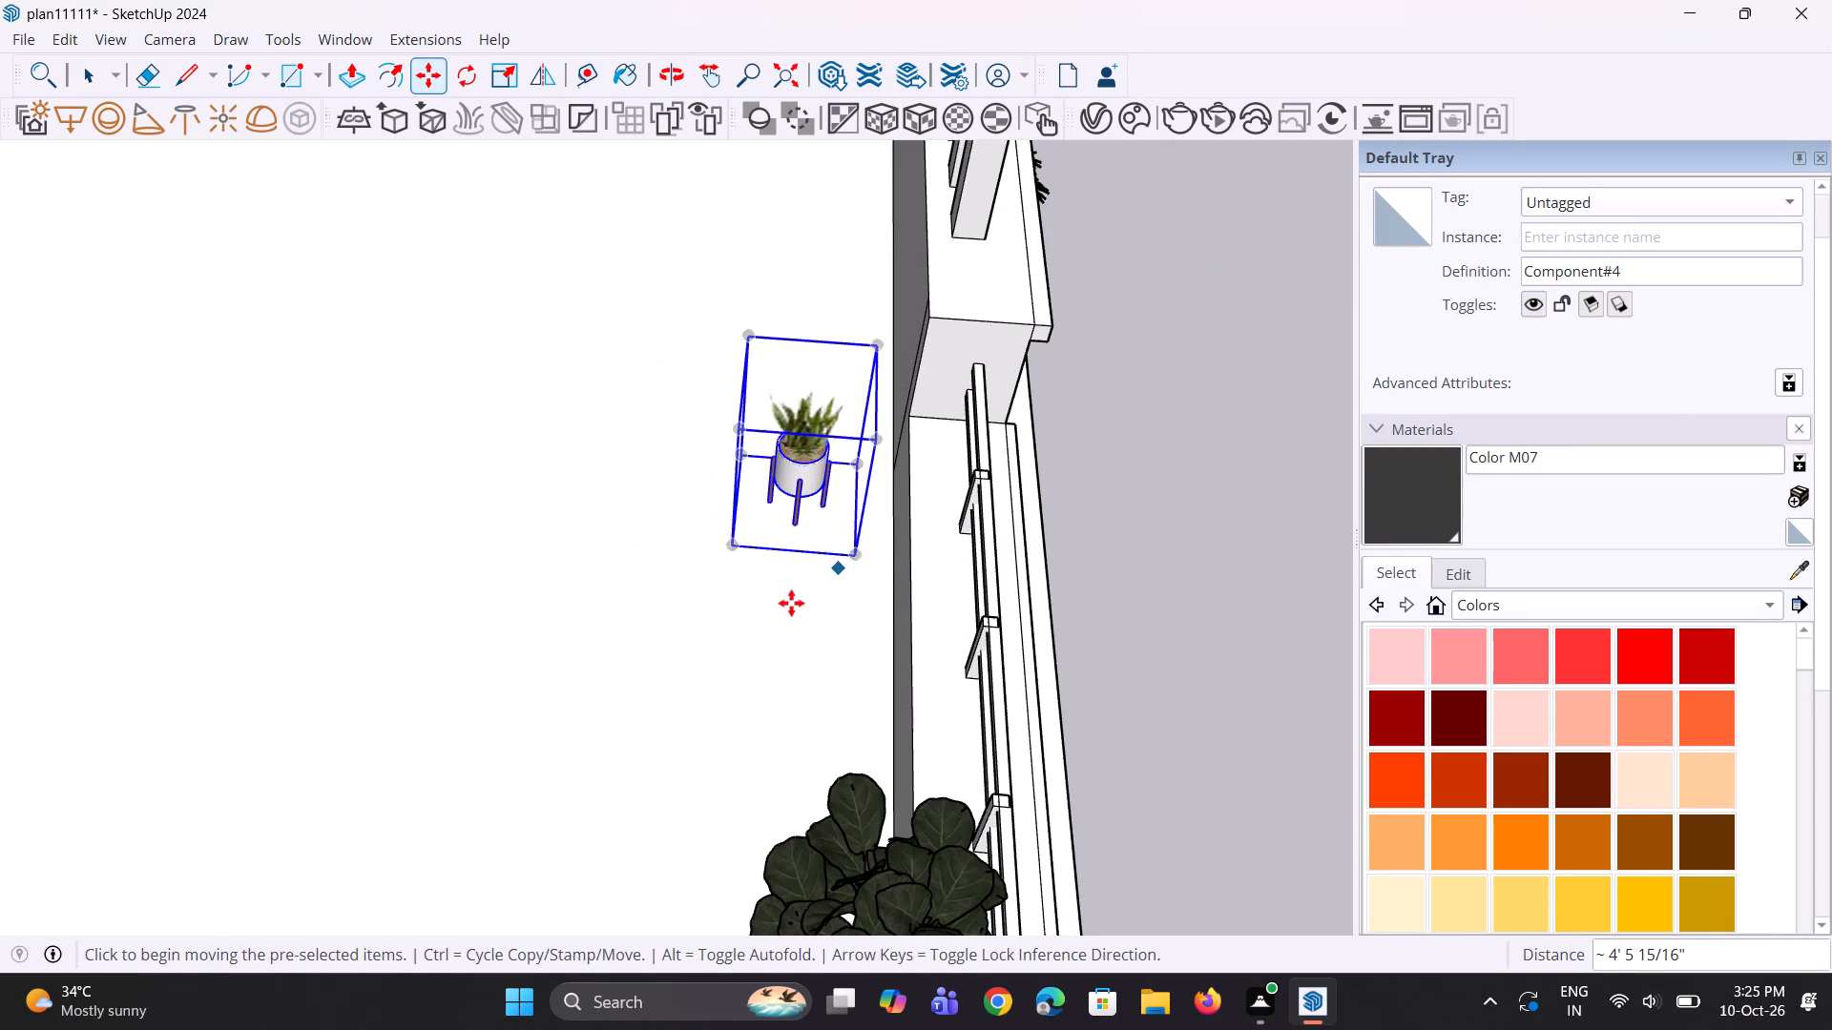
middle_click_drag(791, 606, 987, 626)
scroll(882, 527, "up", 5)
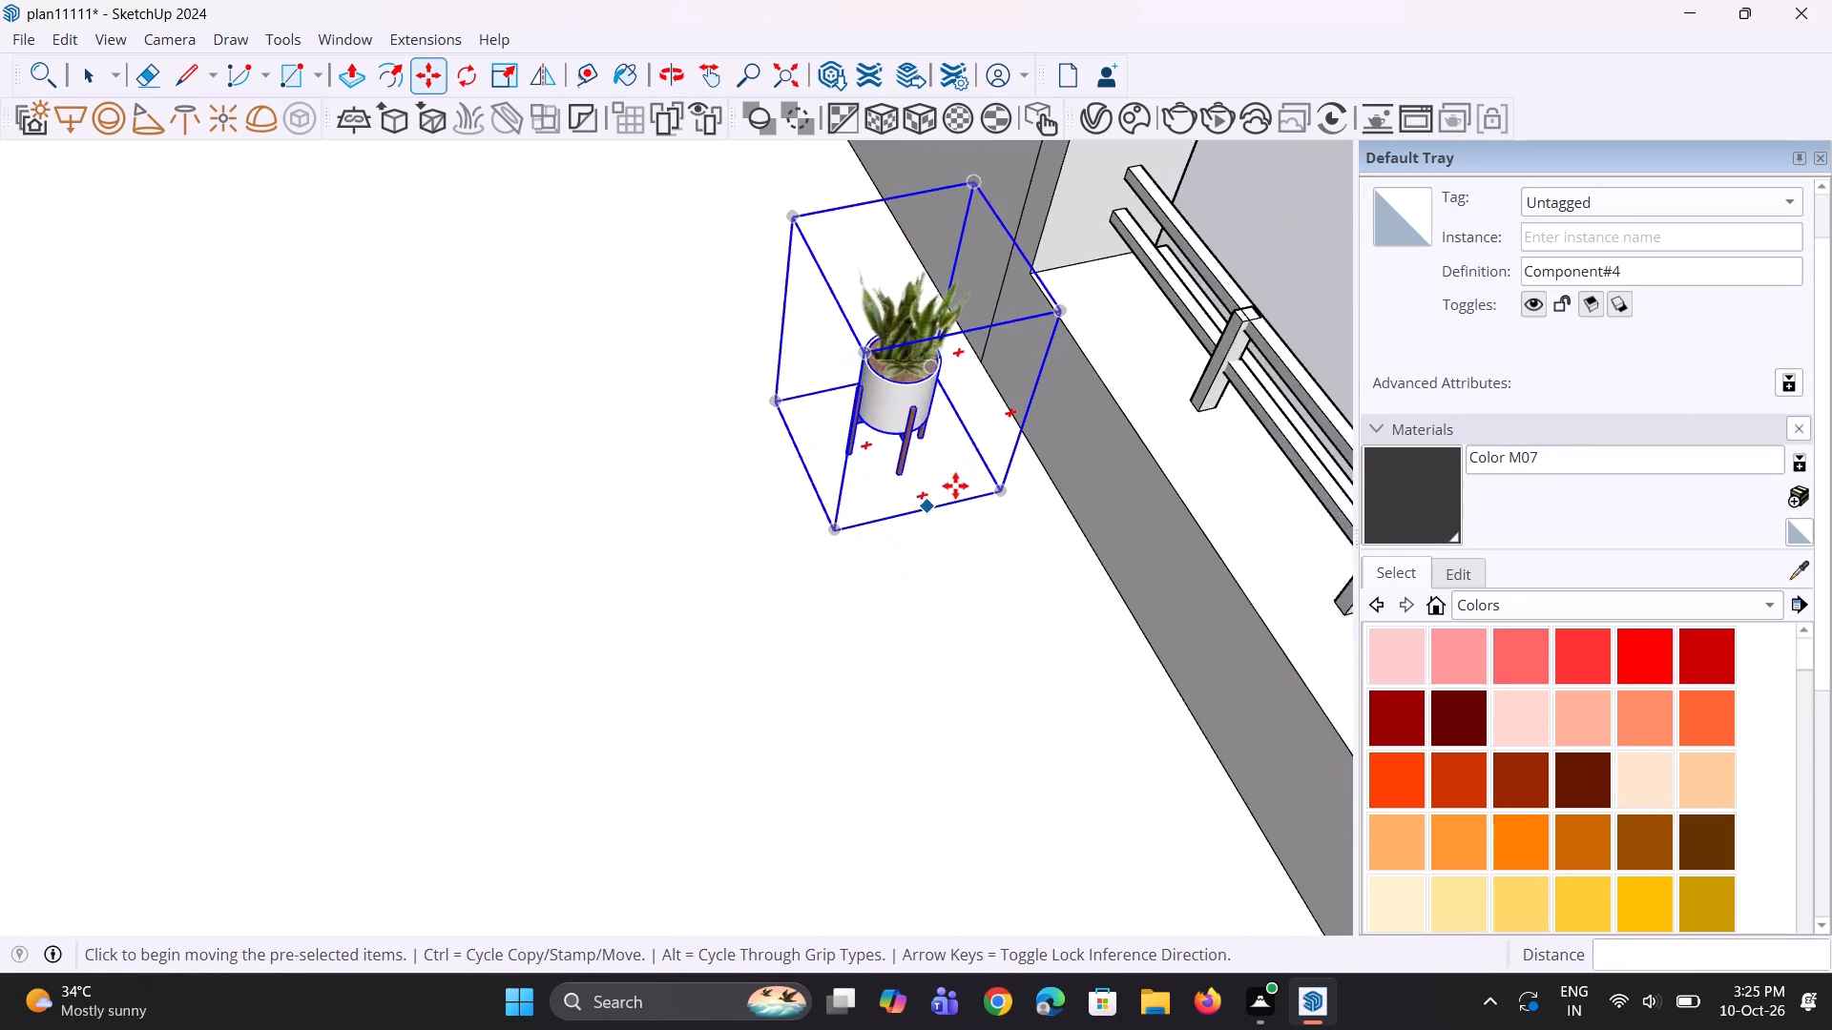
scroll(955, 485, "up", 2)
left_click(1014, 492)
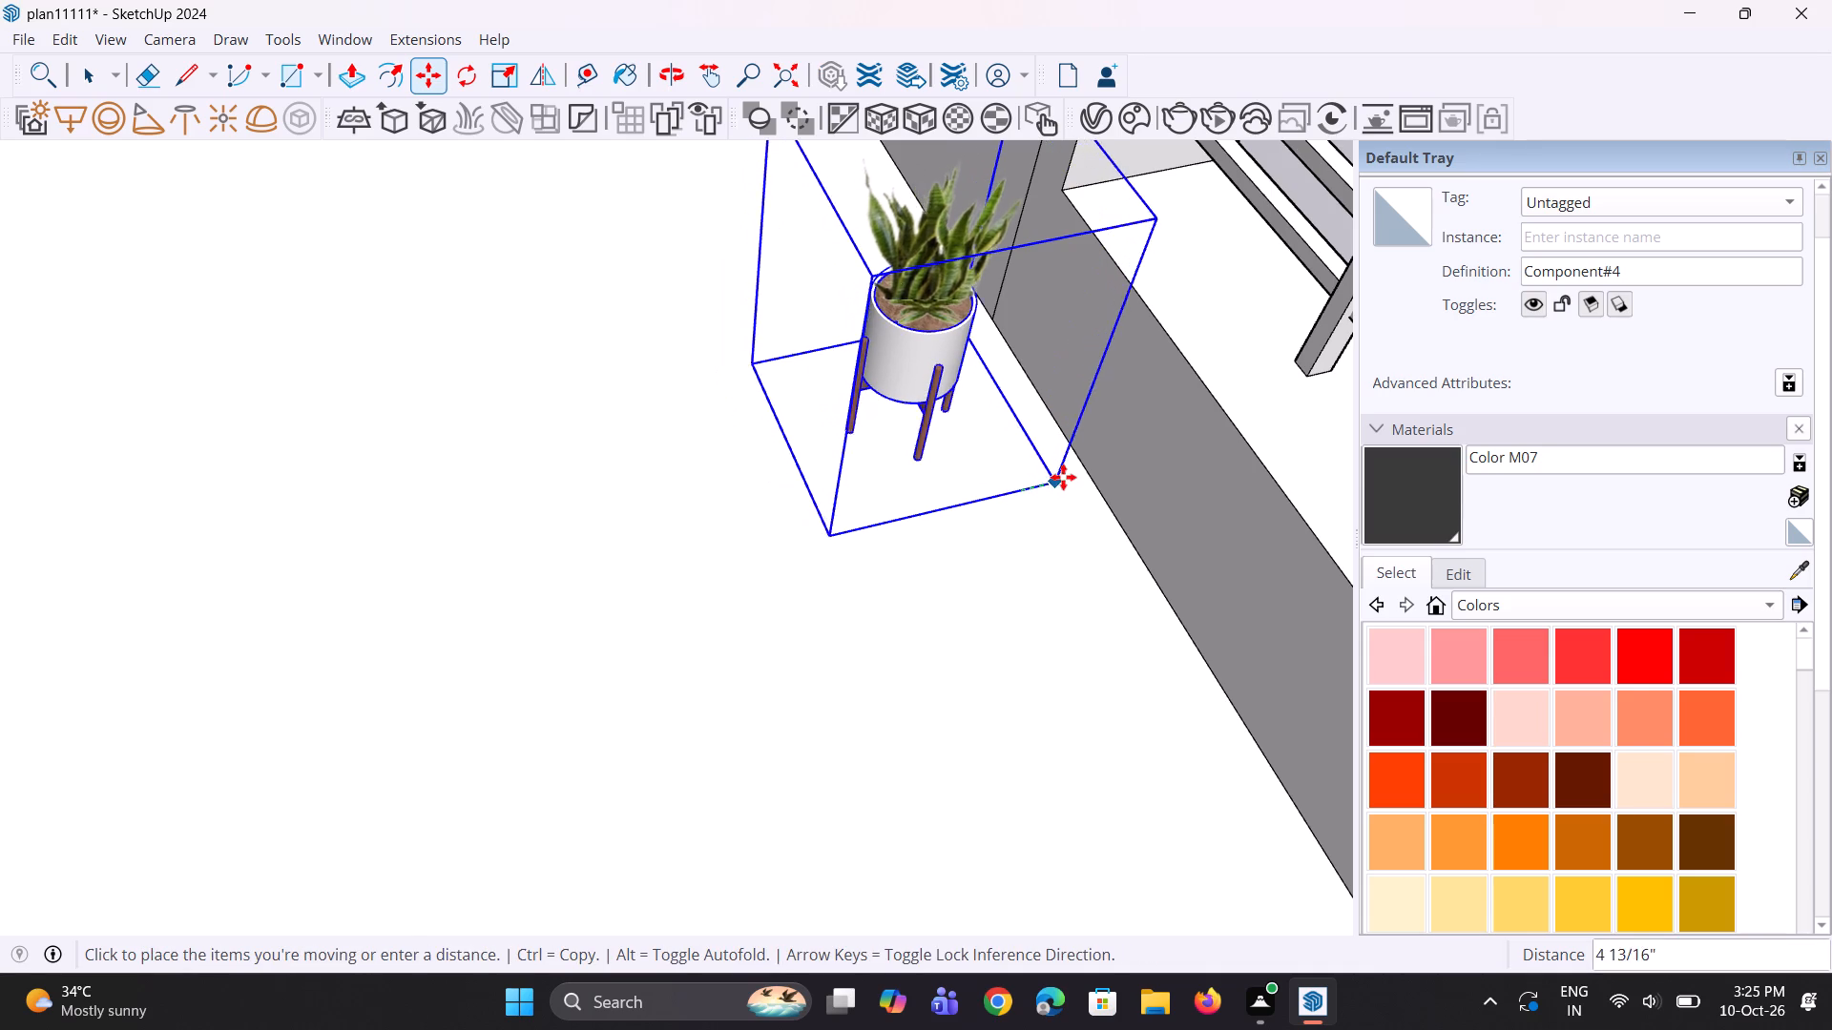
left_click(1103, 469)
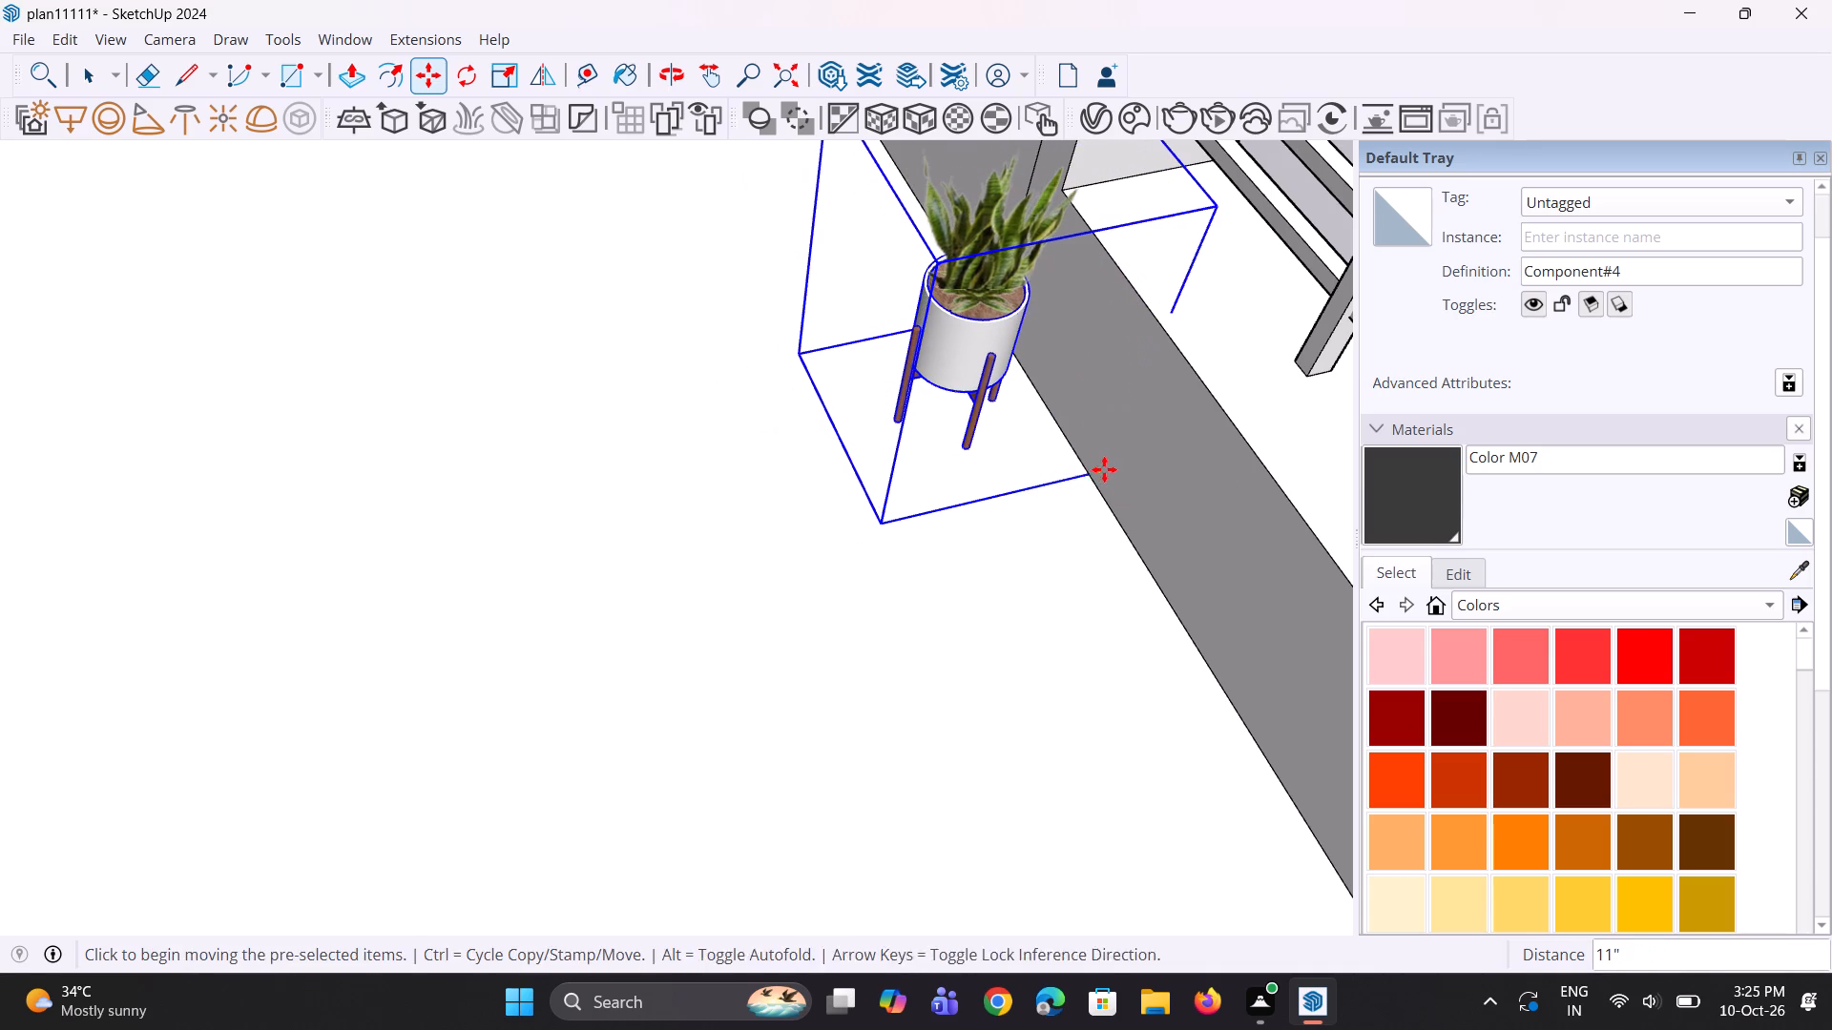
Move the terrace snake plant about 6 1/4" parallel to the front railing, away from the solid parapet end.
middle_click_drag(909, 544, 1071, 557)
scroll(770, 528, "down", 8)
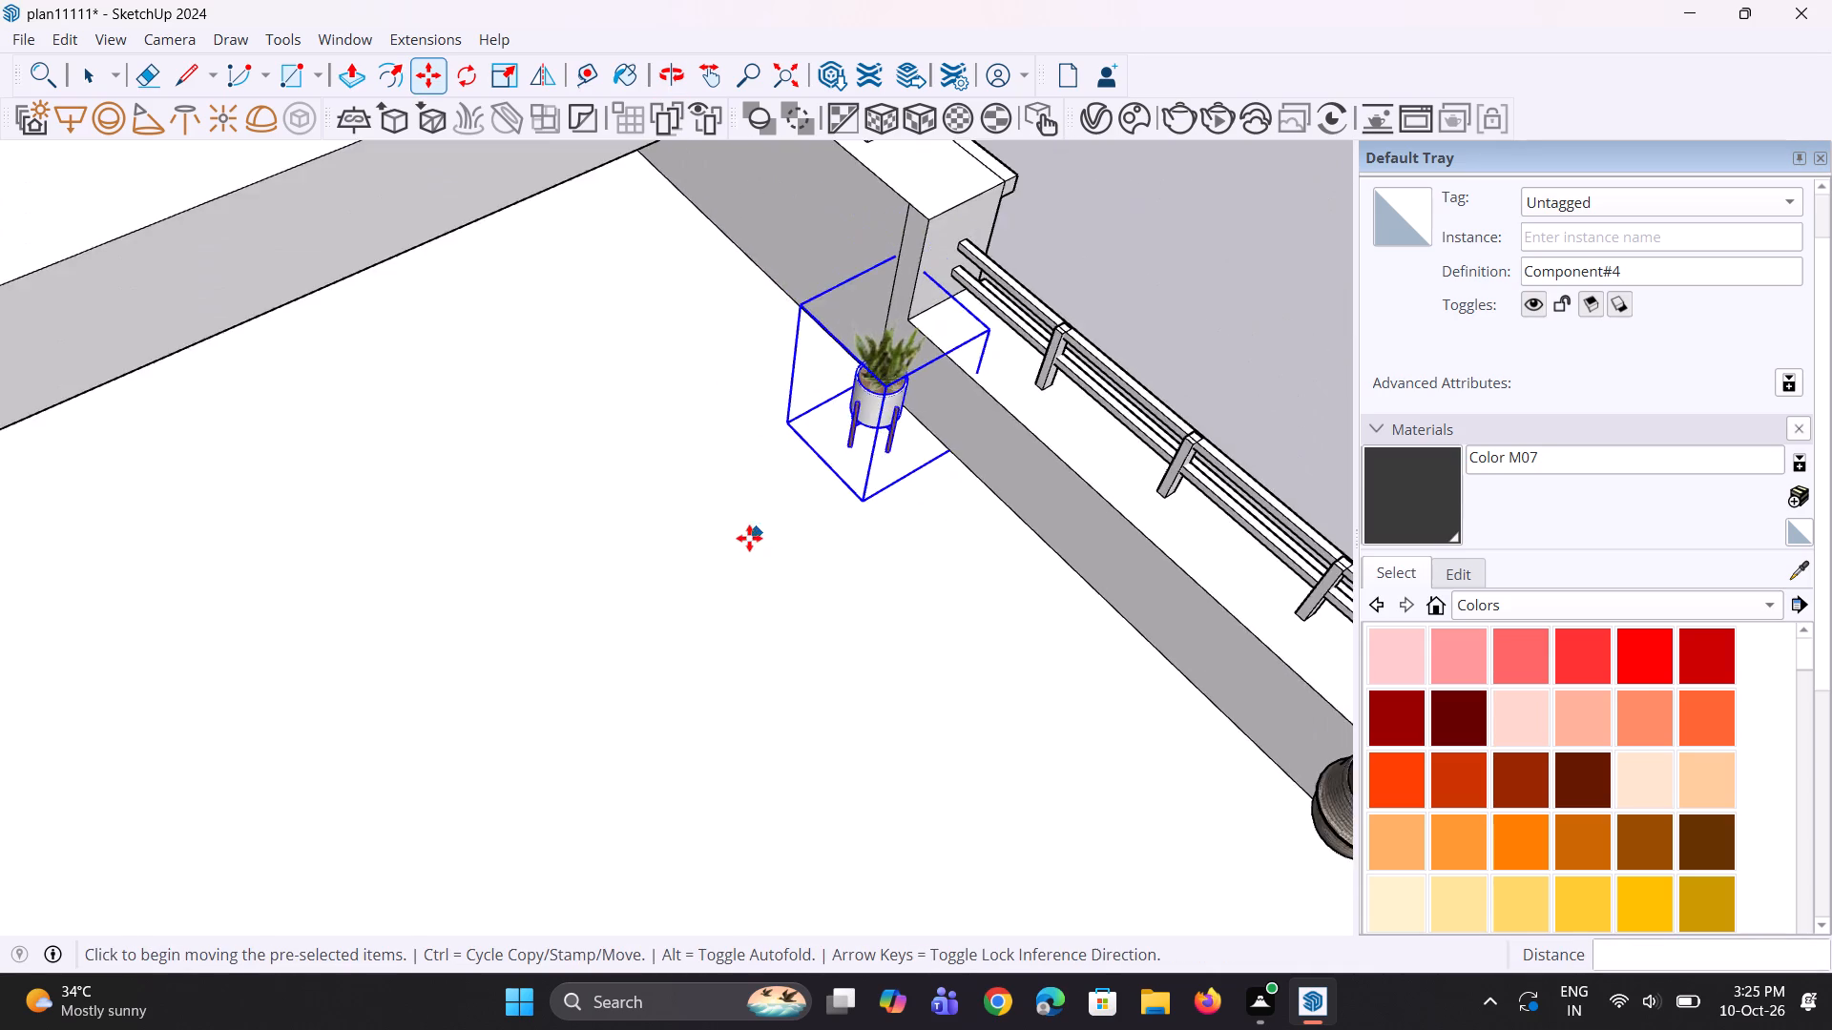
scroll(749, 538, "down", 4)
middle_click_drag(782, 567, 911, 563)
scroll(889, 496, "up", 8)
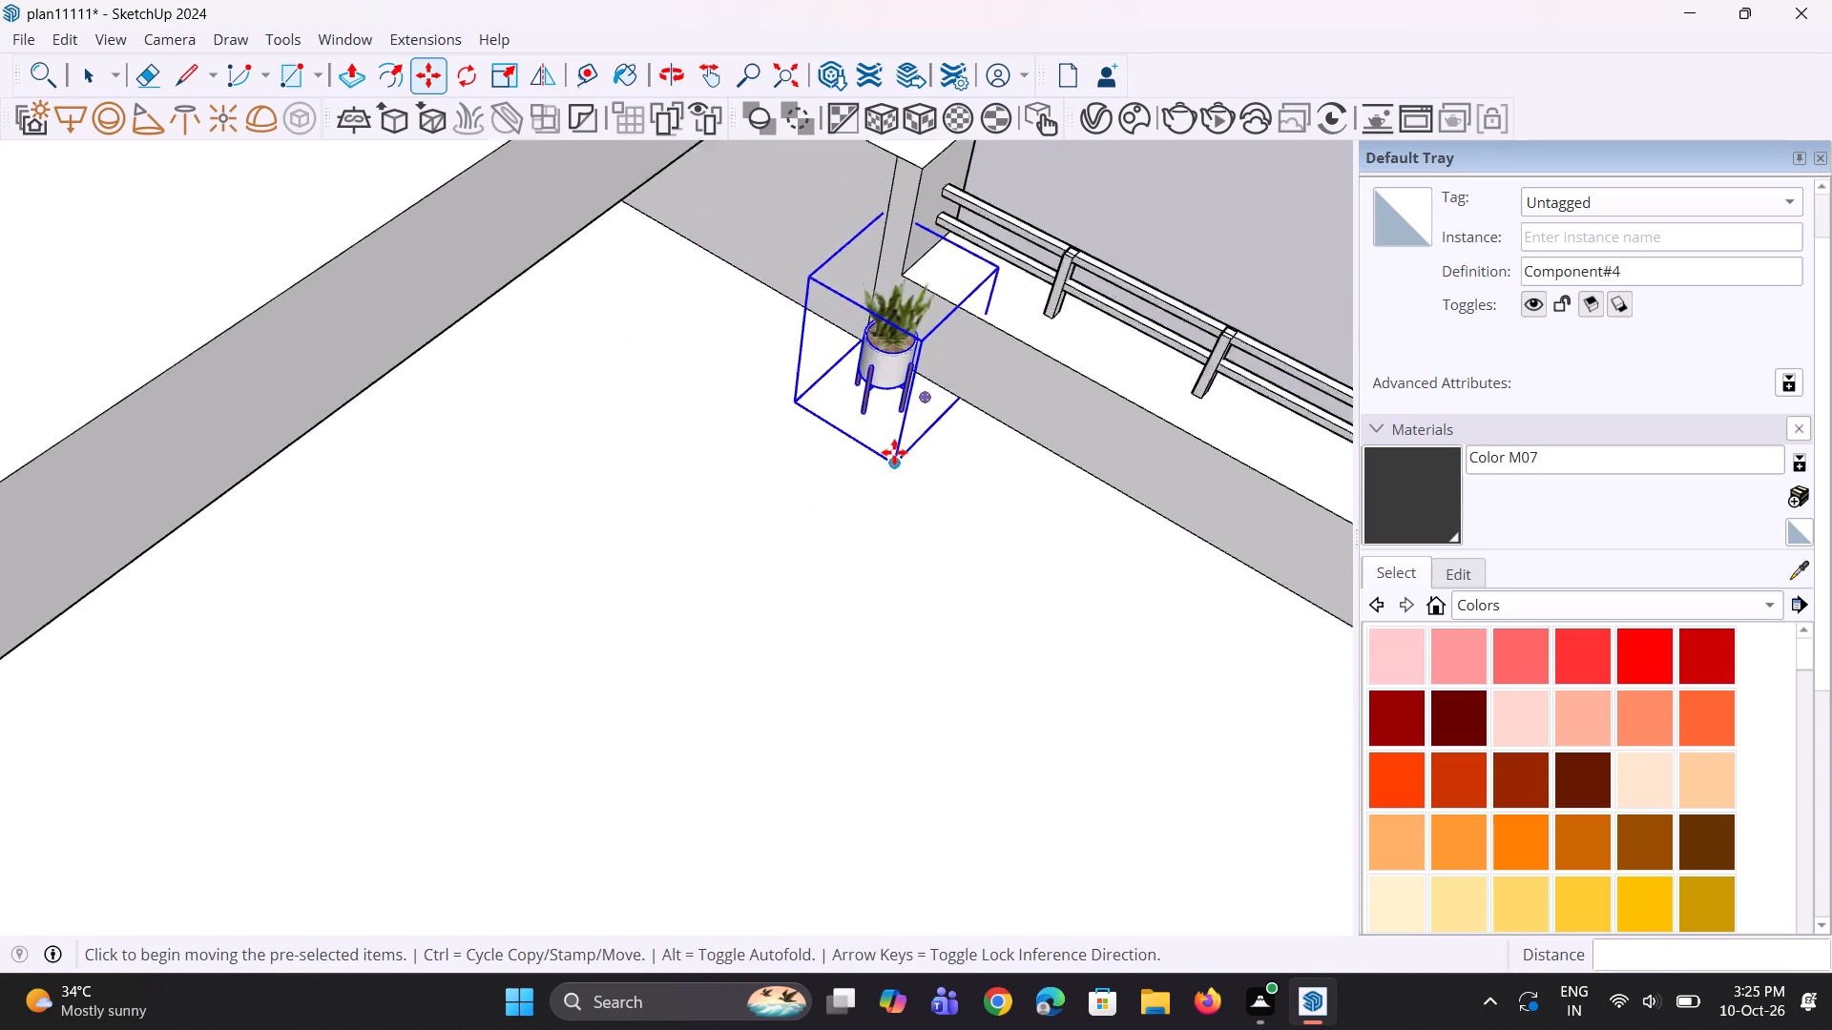
scroll(894, 452, "up", 3)
left_click(891, 472)
left_click(933, 495)
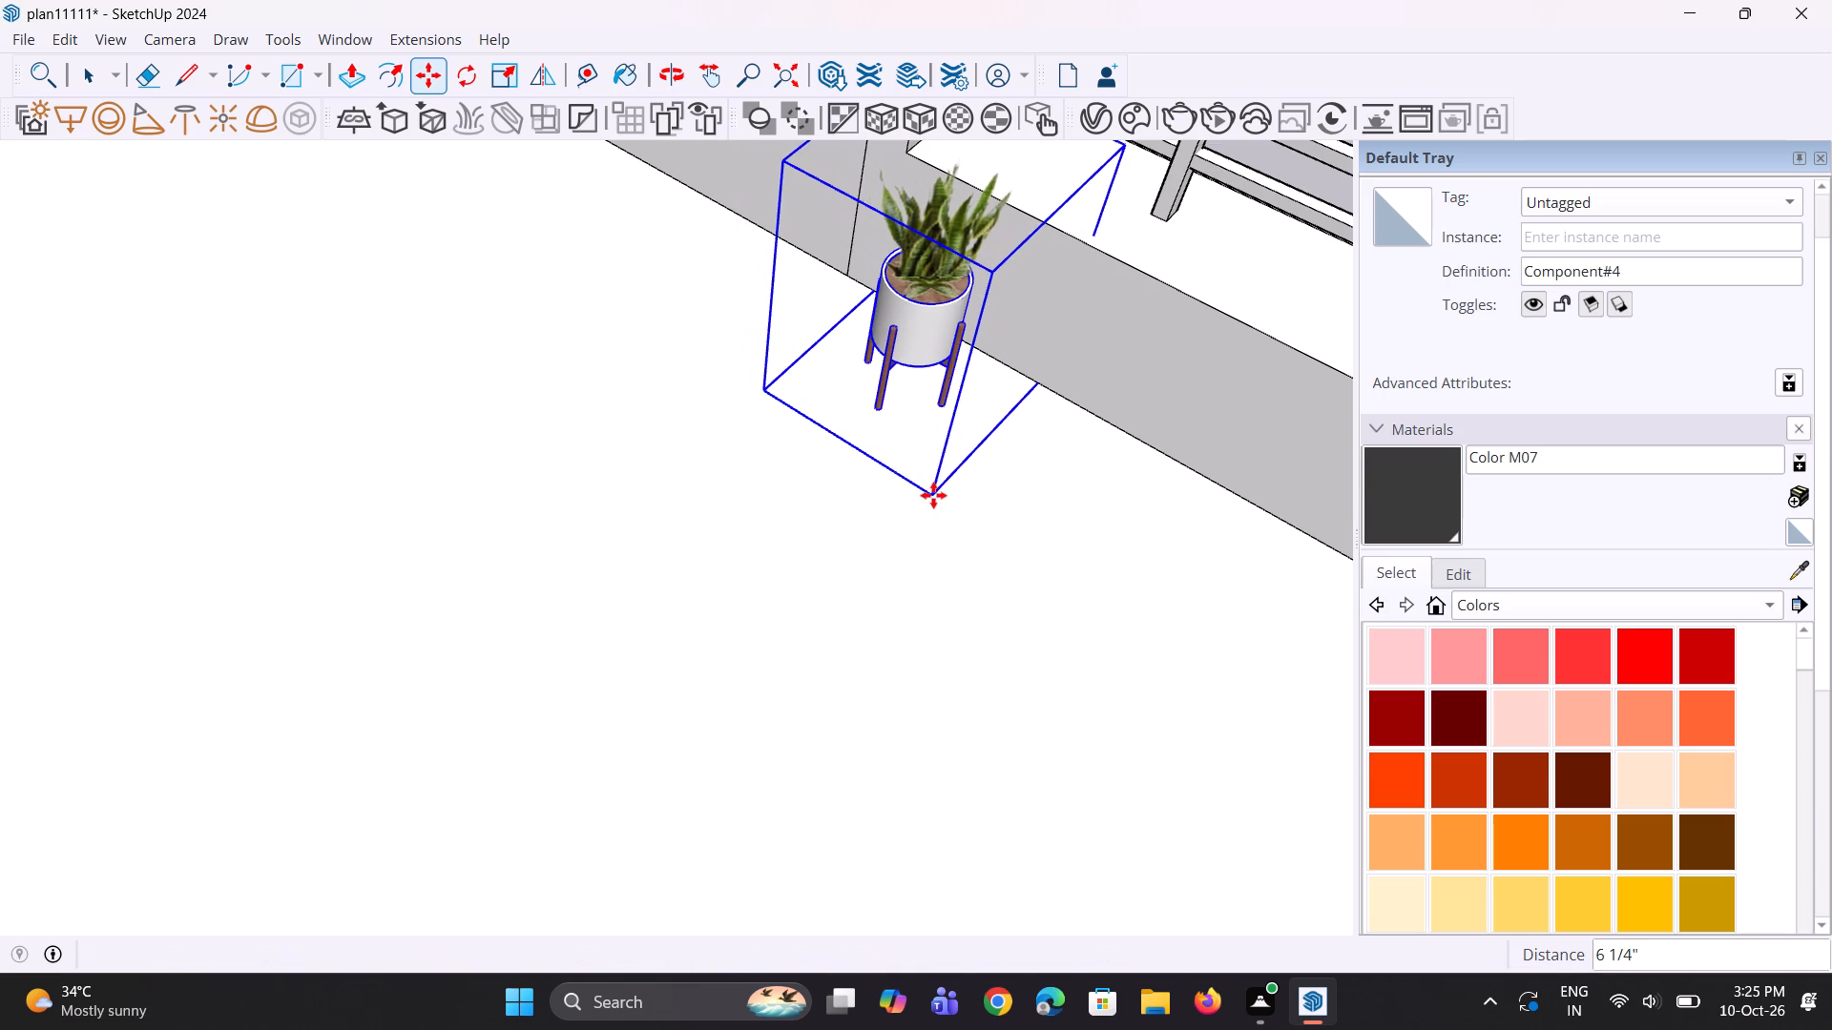
Scale the terrace snake plant up uniformly by a factor of about 1.3.
key("s")
middle_click_drag(939, 549, 553, 615)
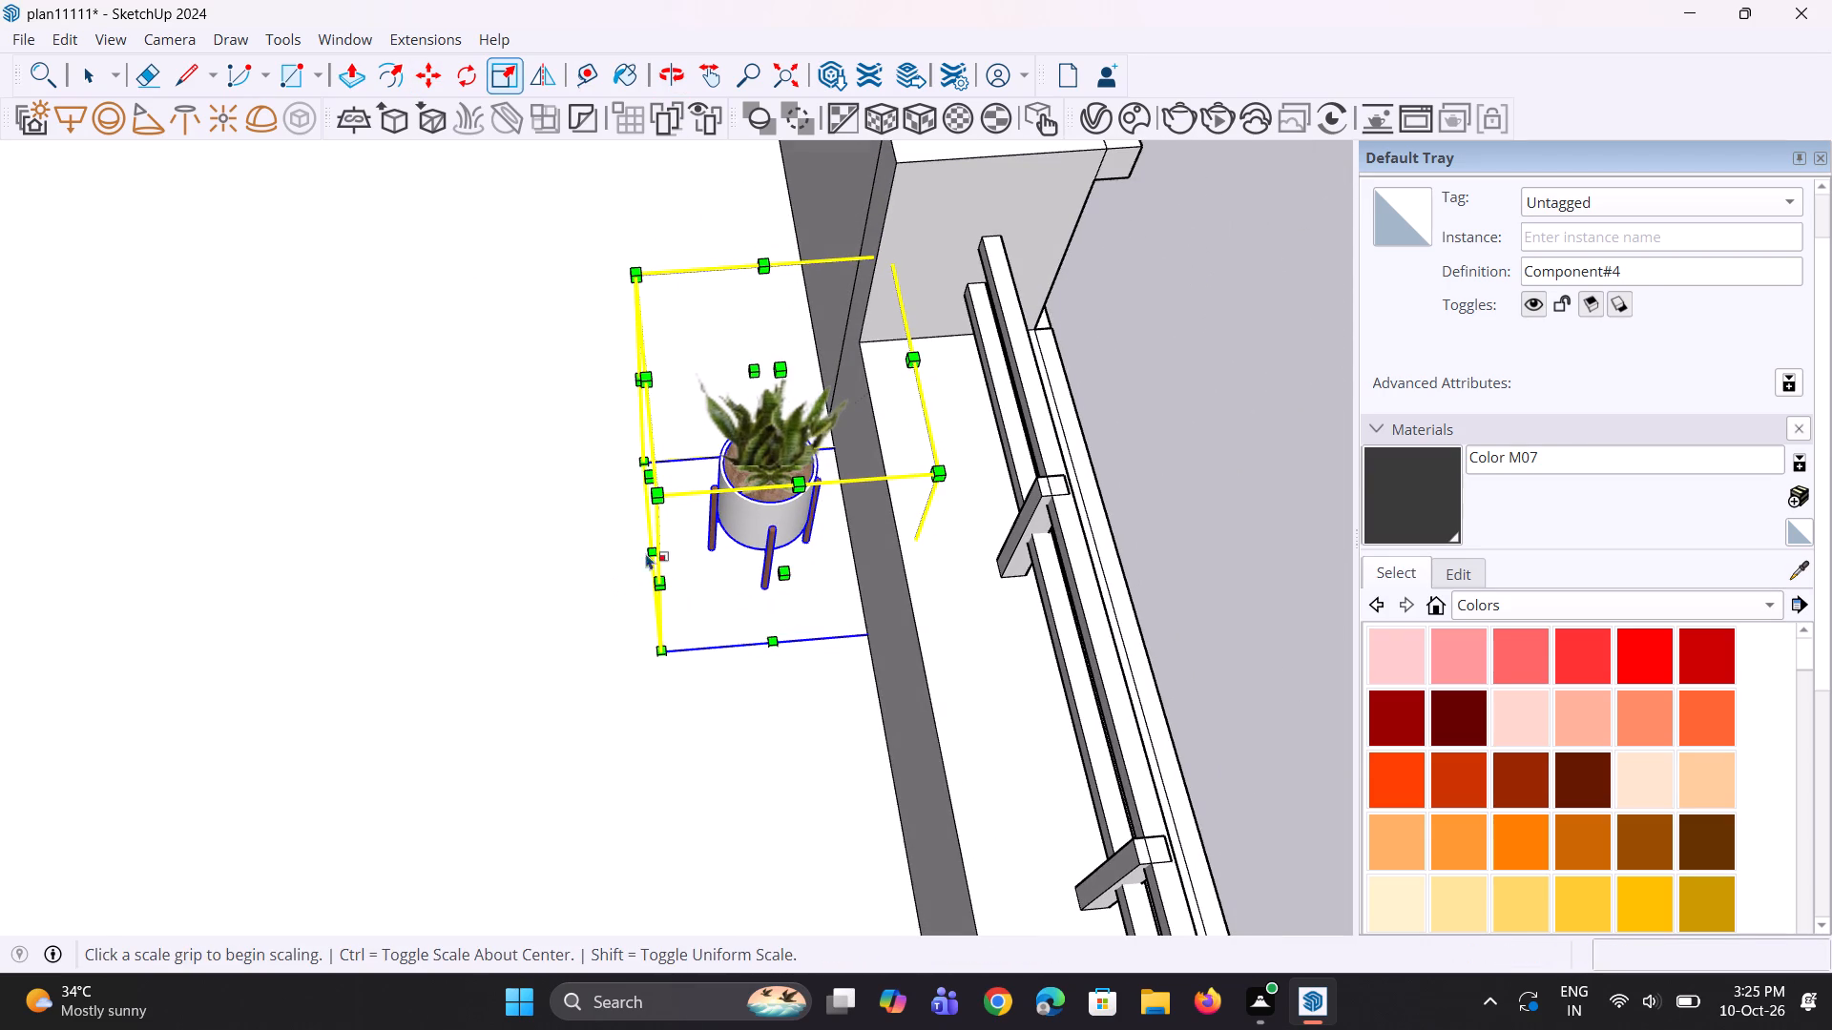
left_click(636, 280)
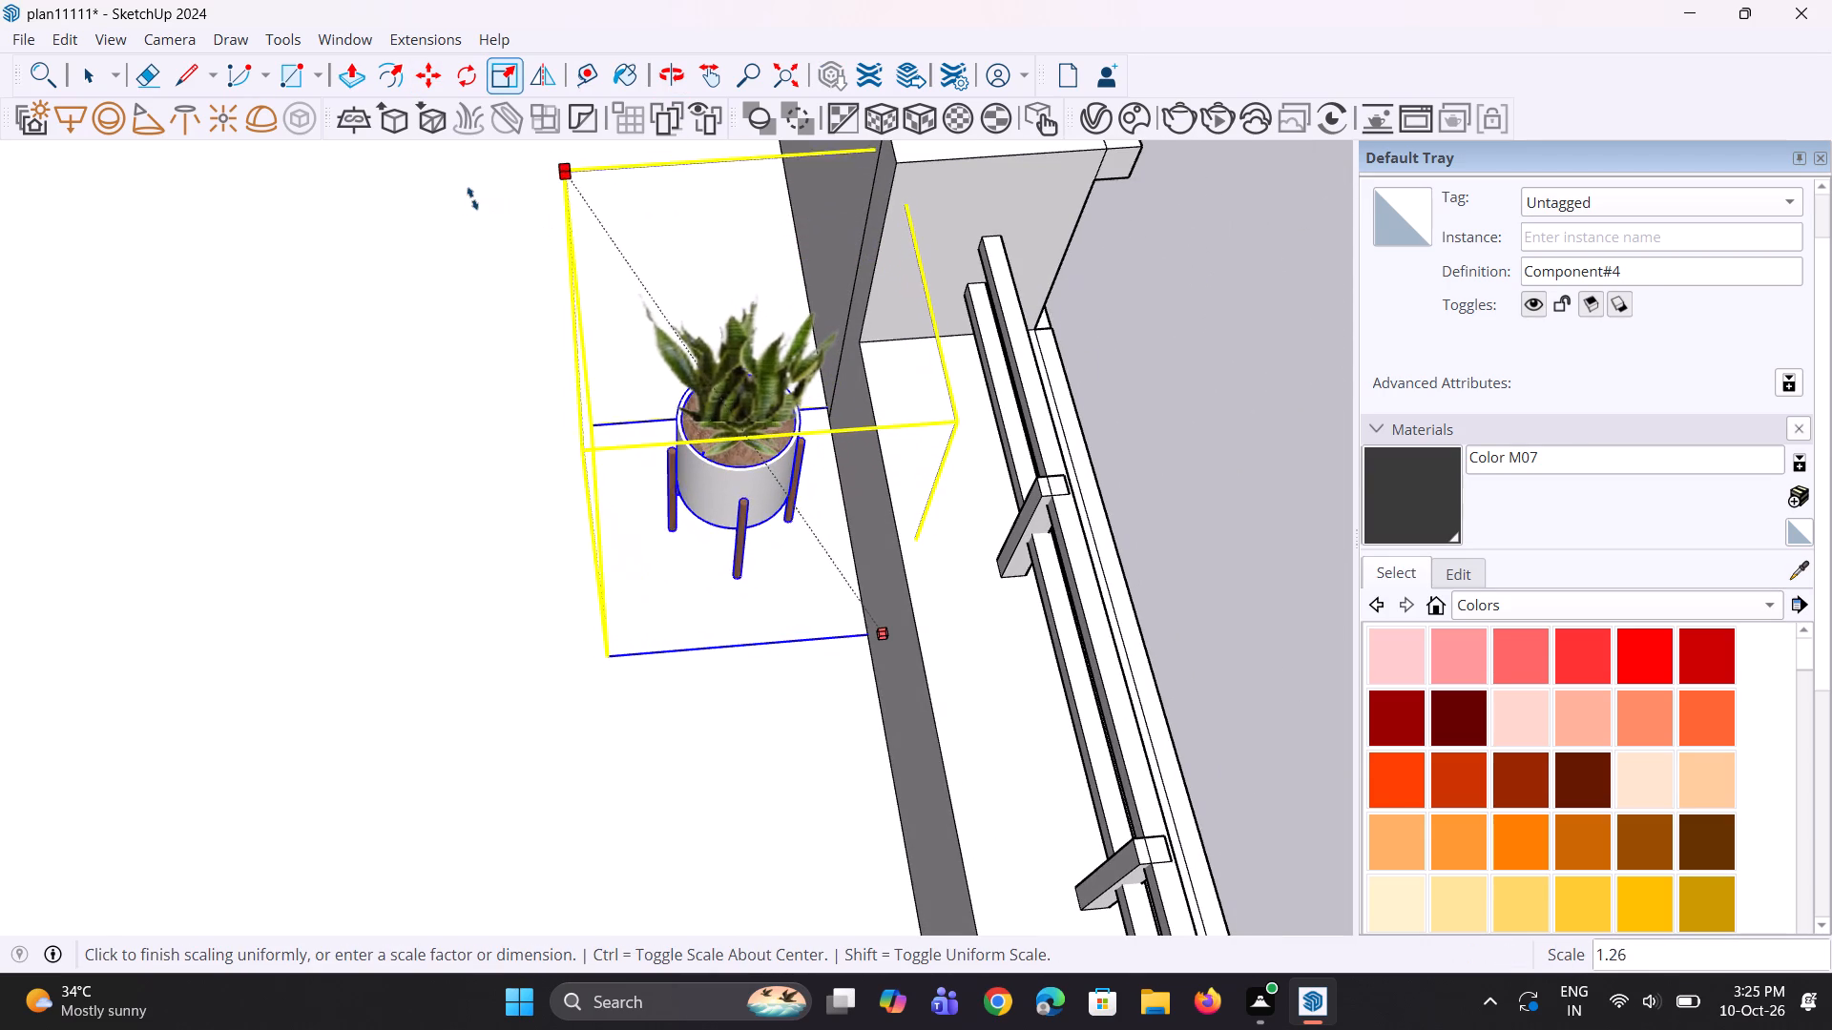
left_click(443, 199)
Move the enlarged snake plant about 7" closer to the front railing.
middle_click_drag(680, 572, 553, 503)
scroll(594, 508, "up", 3)
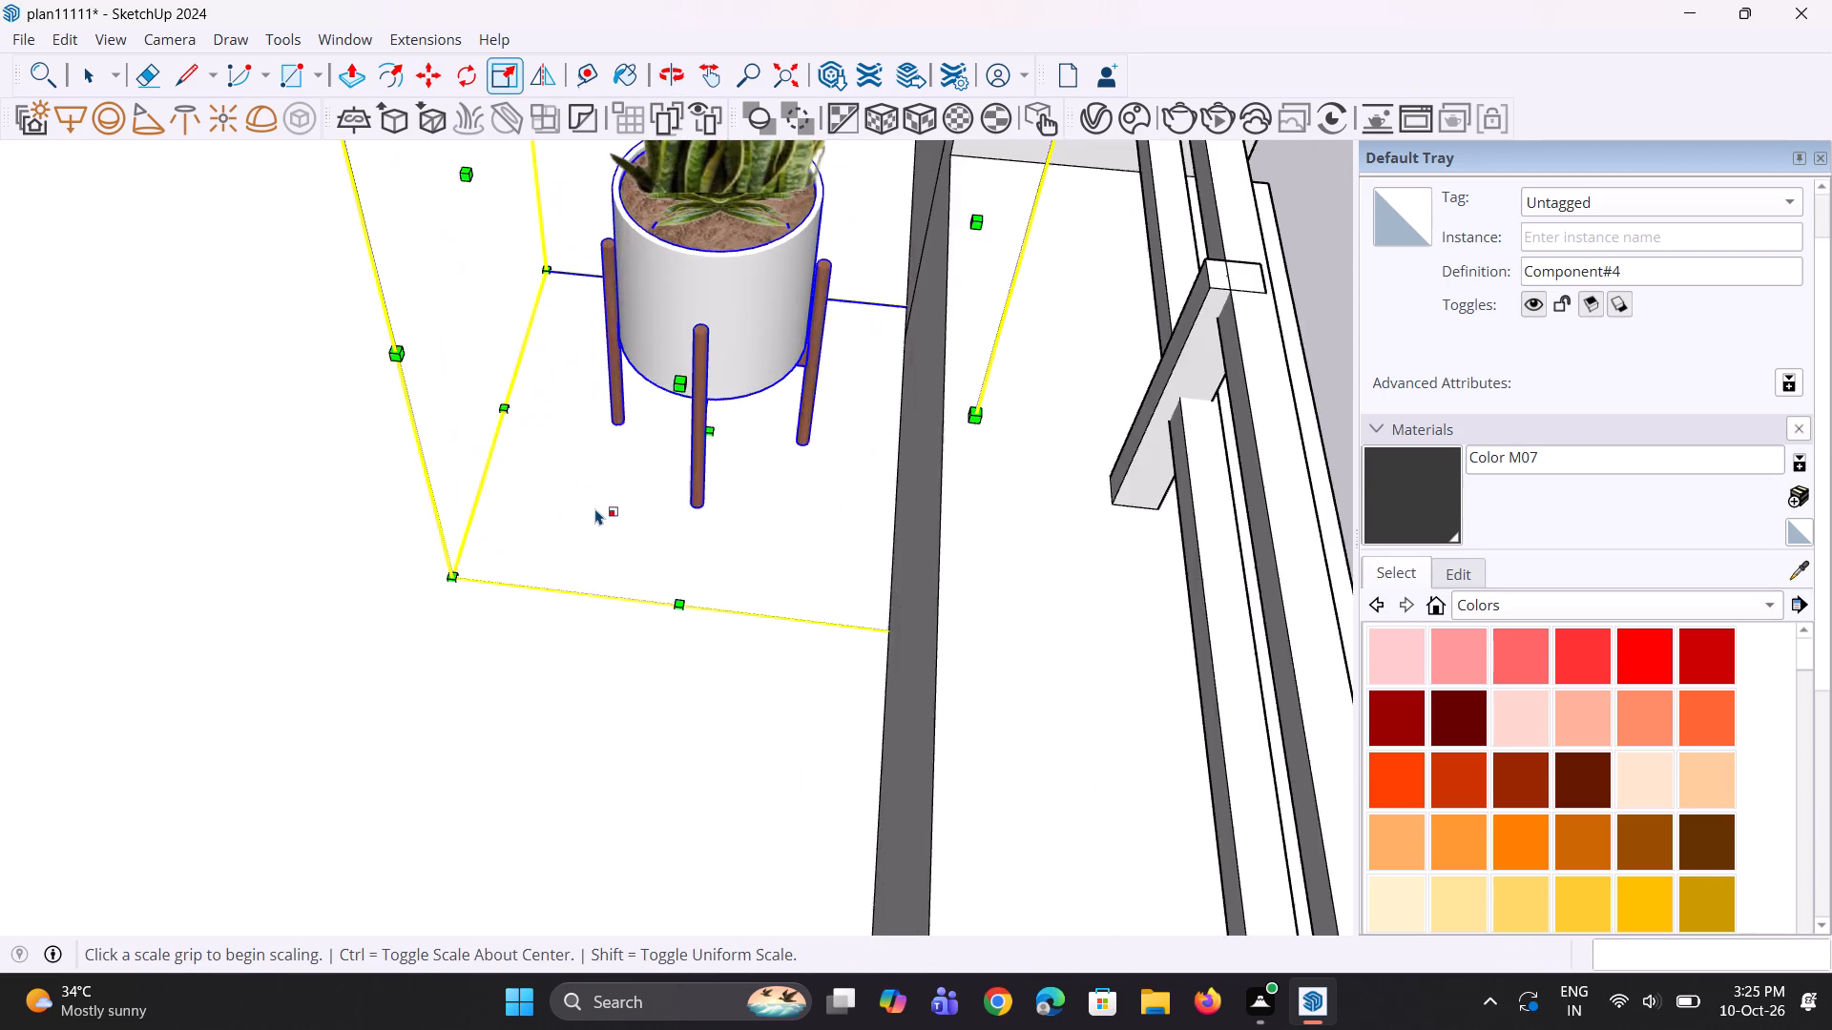
scroll(595, 508, "up", 3)
key("m")
left_click(725, 503)
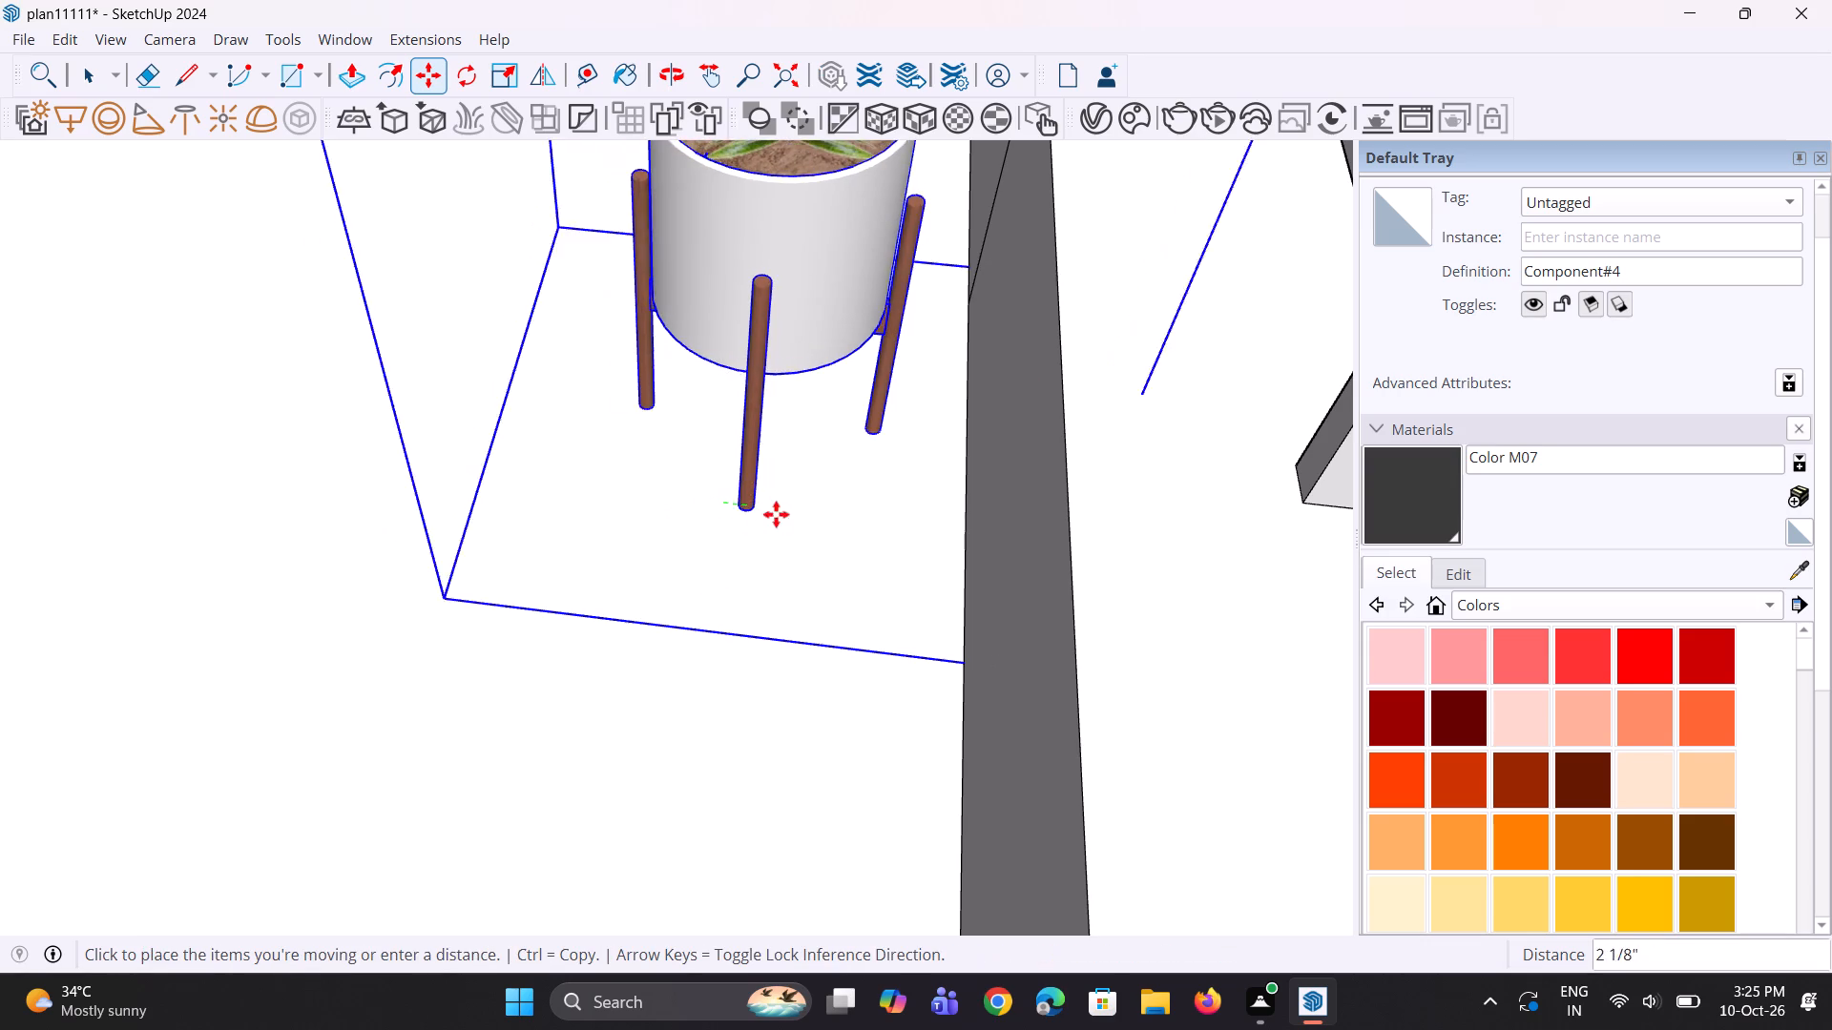
left_click(822, 518)
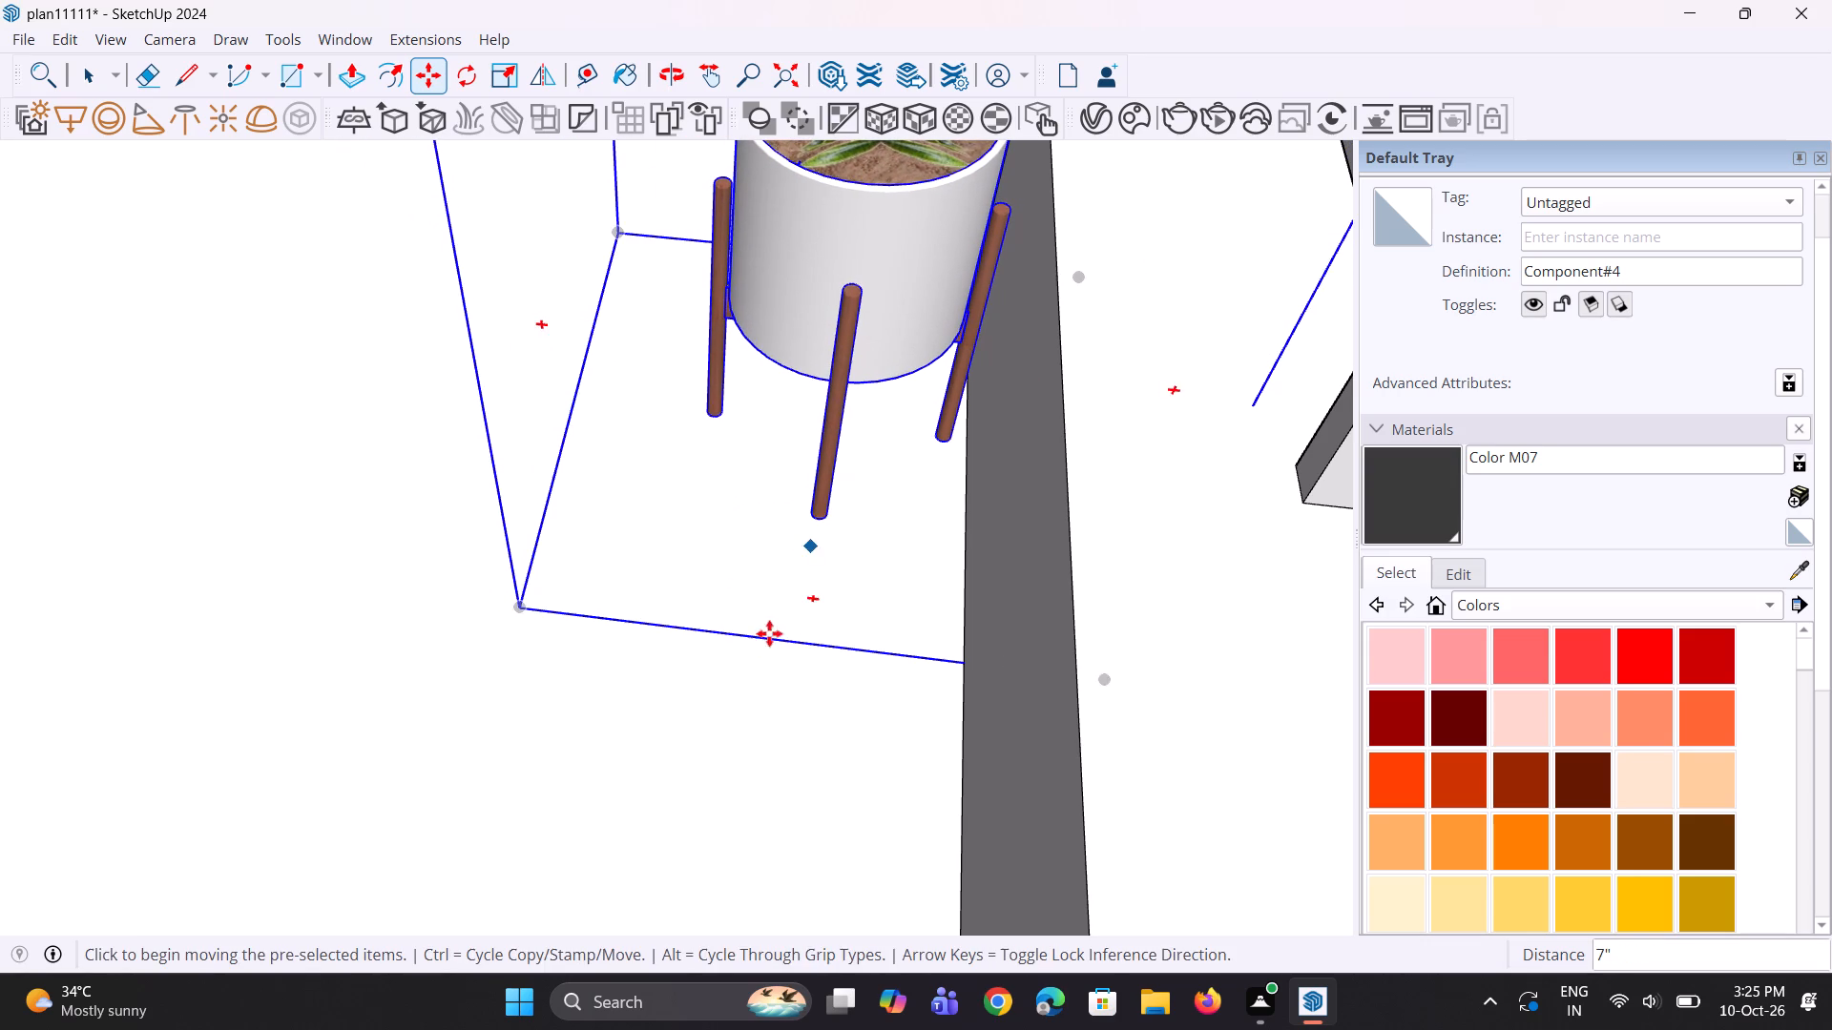
Move the snake plant about 1' 4" parallel to the front railing, away from the solid parapet end.
scroll(711, 650, "down", 4)
middle_click_drag(847, 561, 447, 526)
scroll(439, 534, "down", 8)
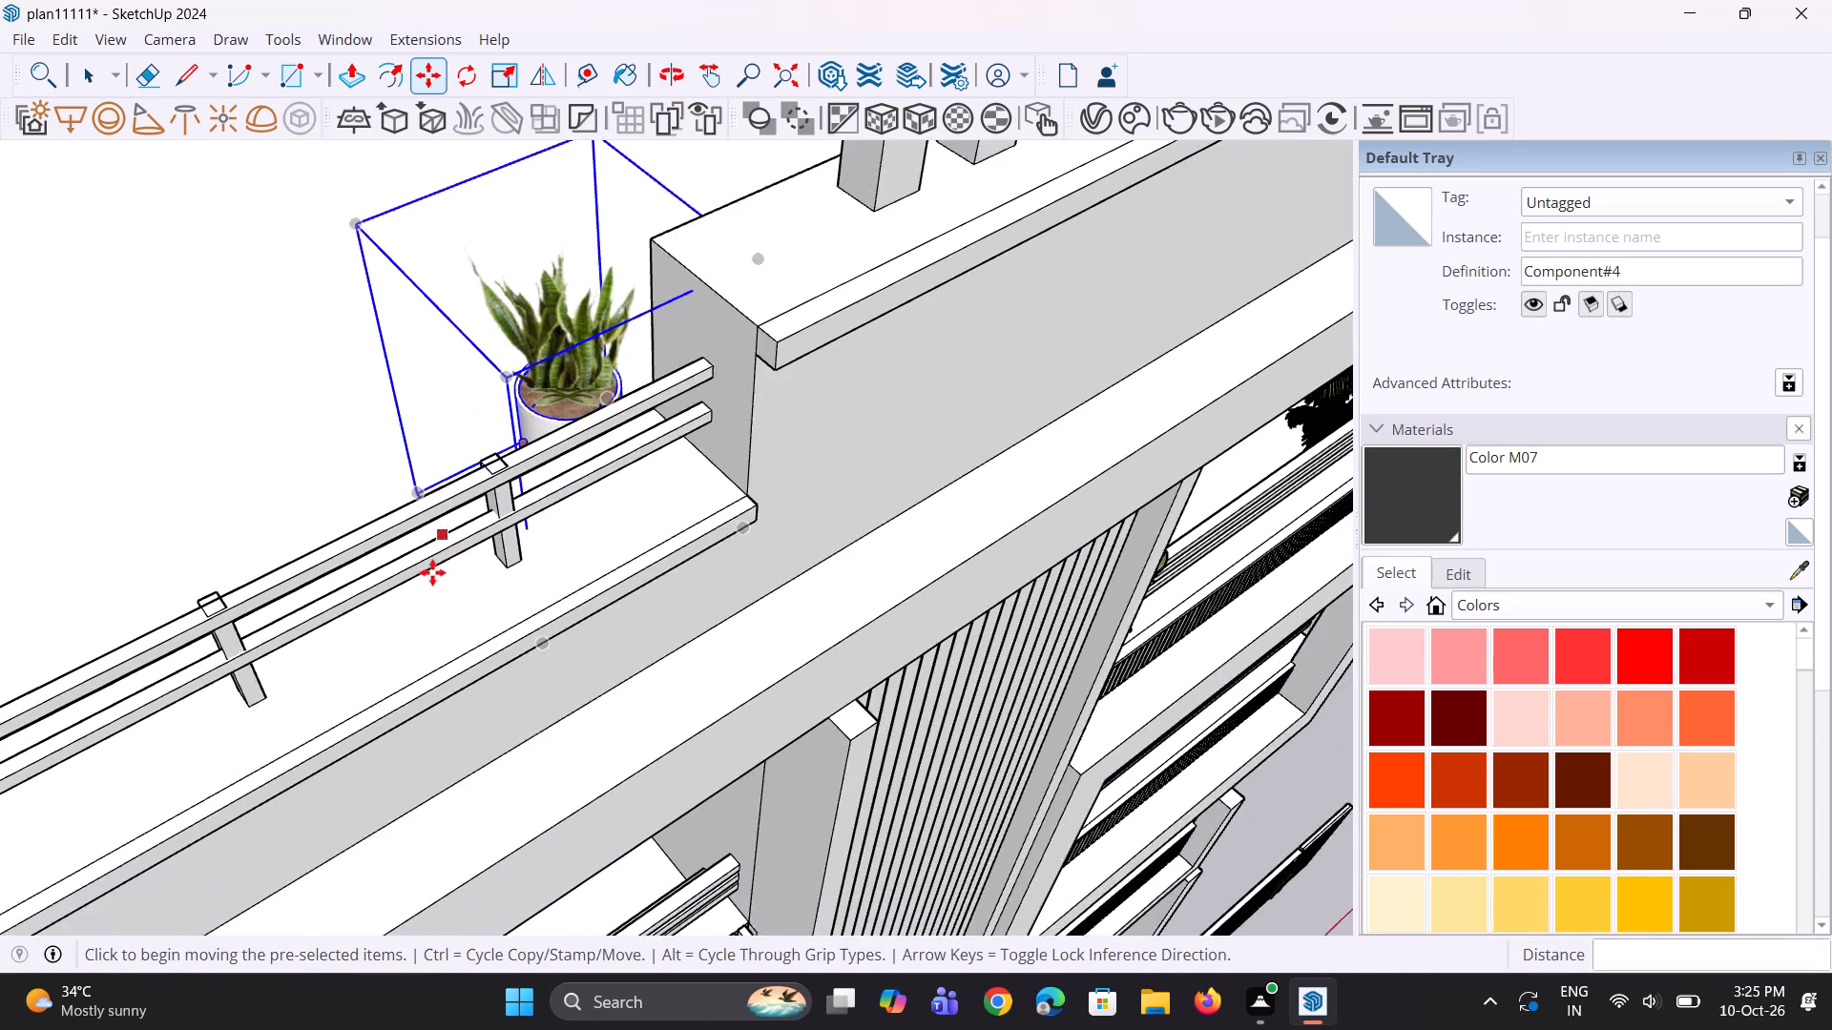
middle_click_drag(426, 600, 454, 568)
middle_click_drag(466, 568, 767, 626)
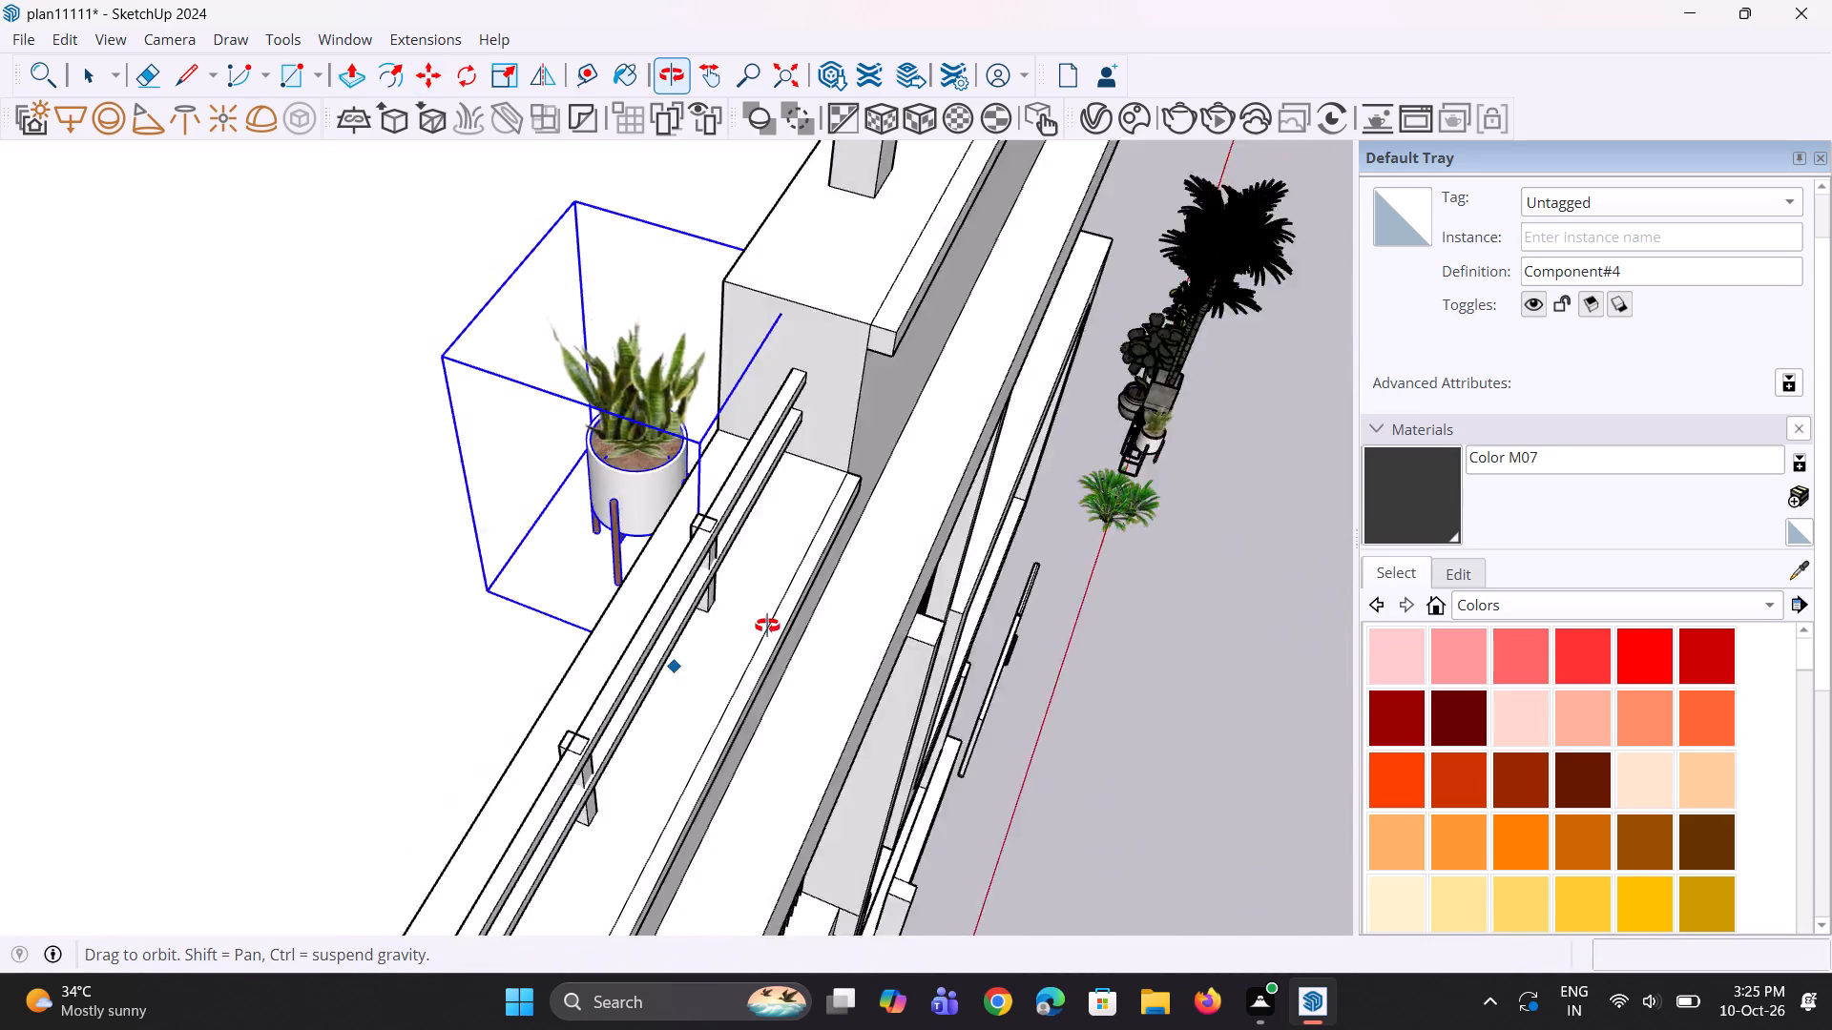
middle_click_drag(767, 626, 1000, 651)
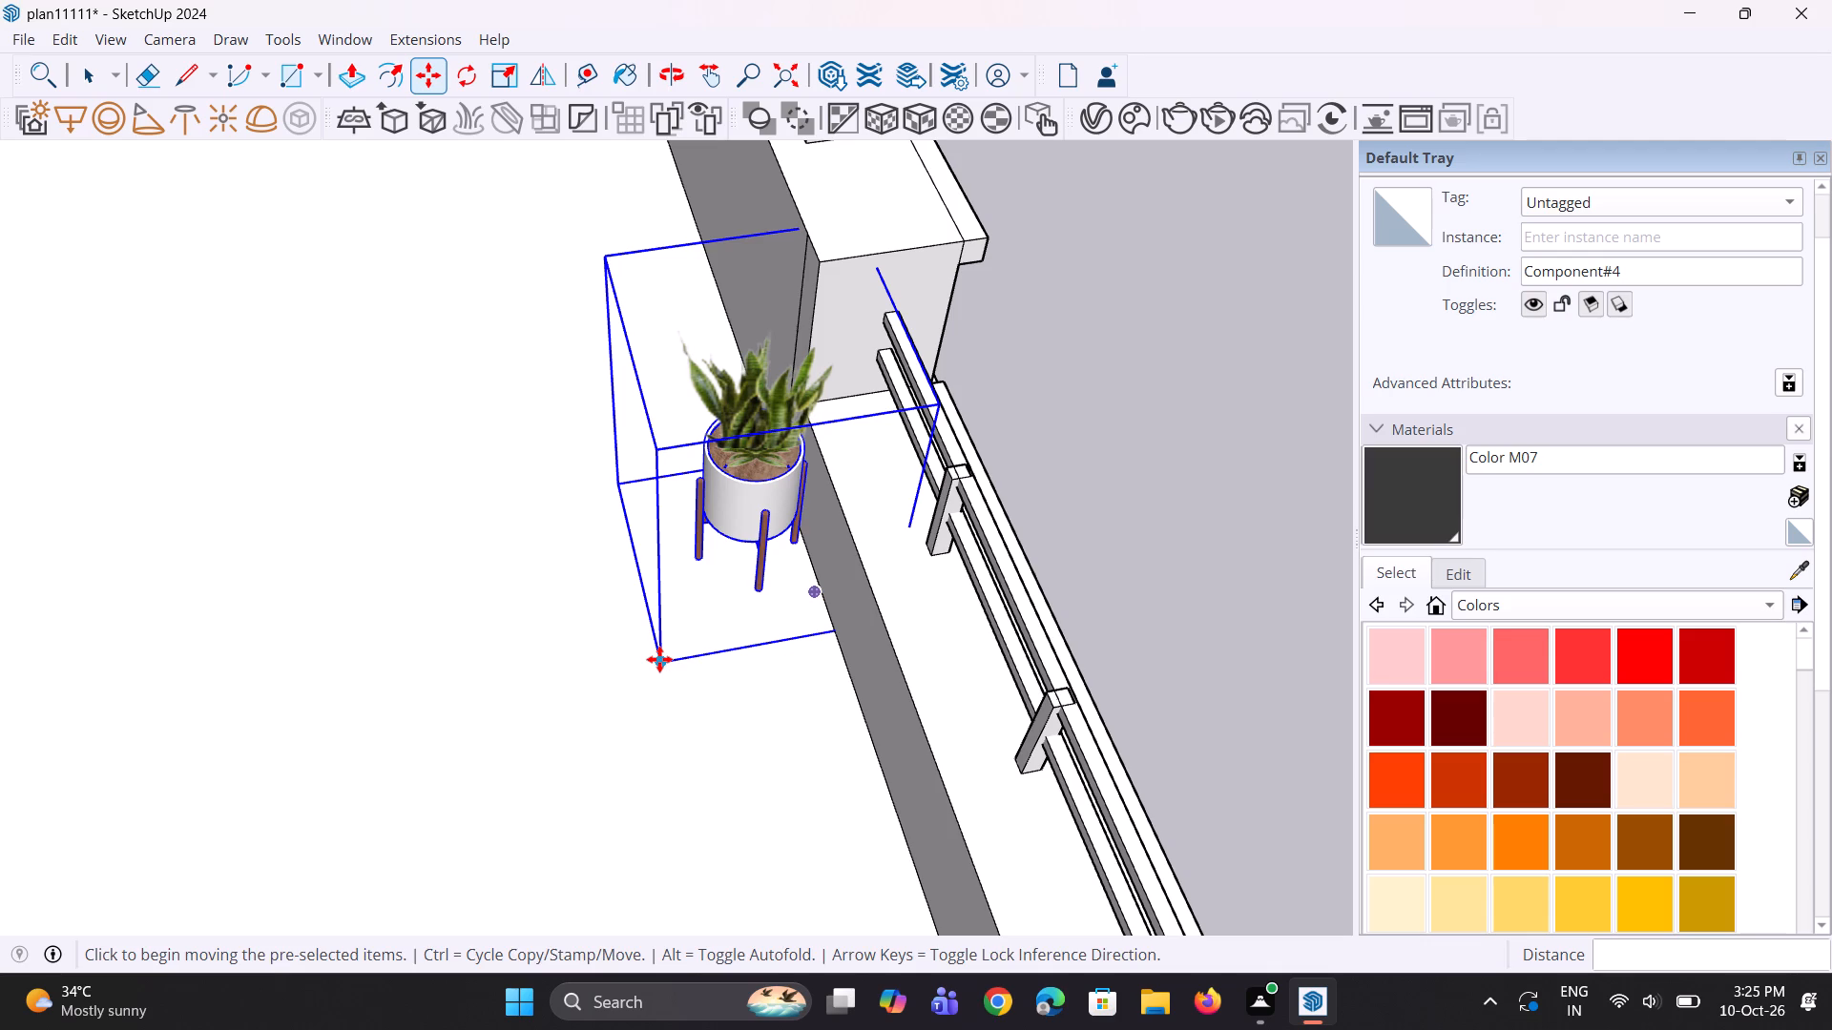
left_click(659, 659)
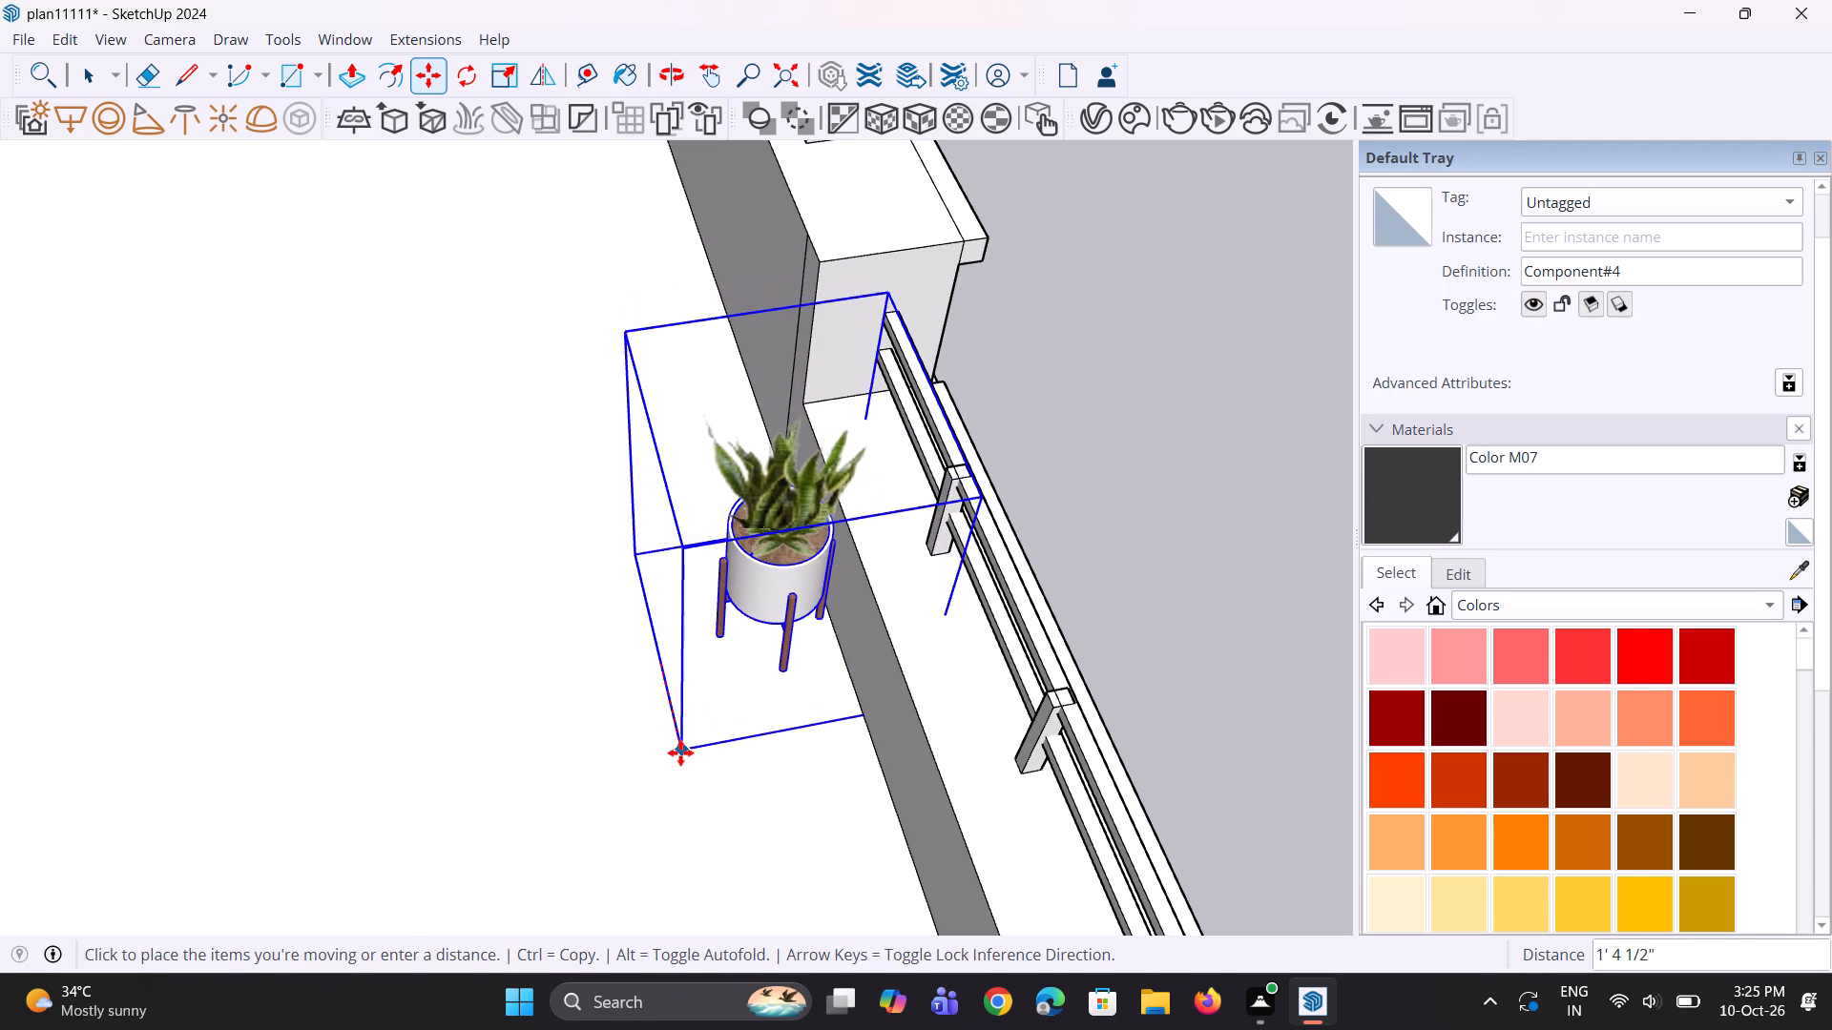
left_click_drag(680, 754, 686, 740)
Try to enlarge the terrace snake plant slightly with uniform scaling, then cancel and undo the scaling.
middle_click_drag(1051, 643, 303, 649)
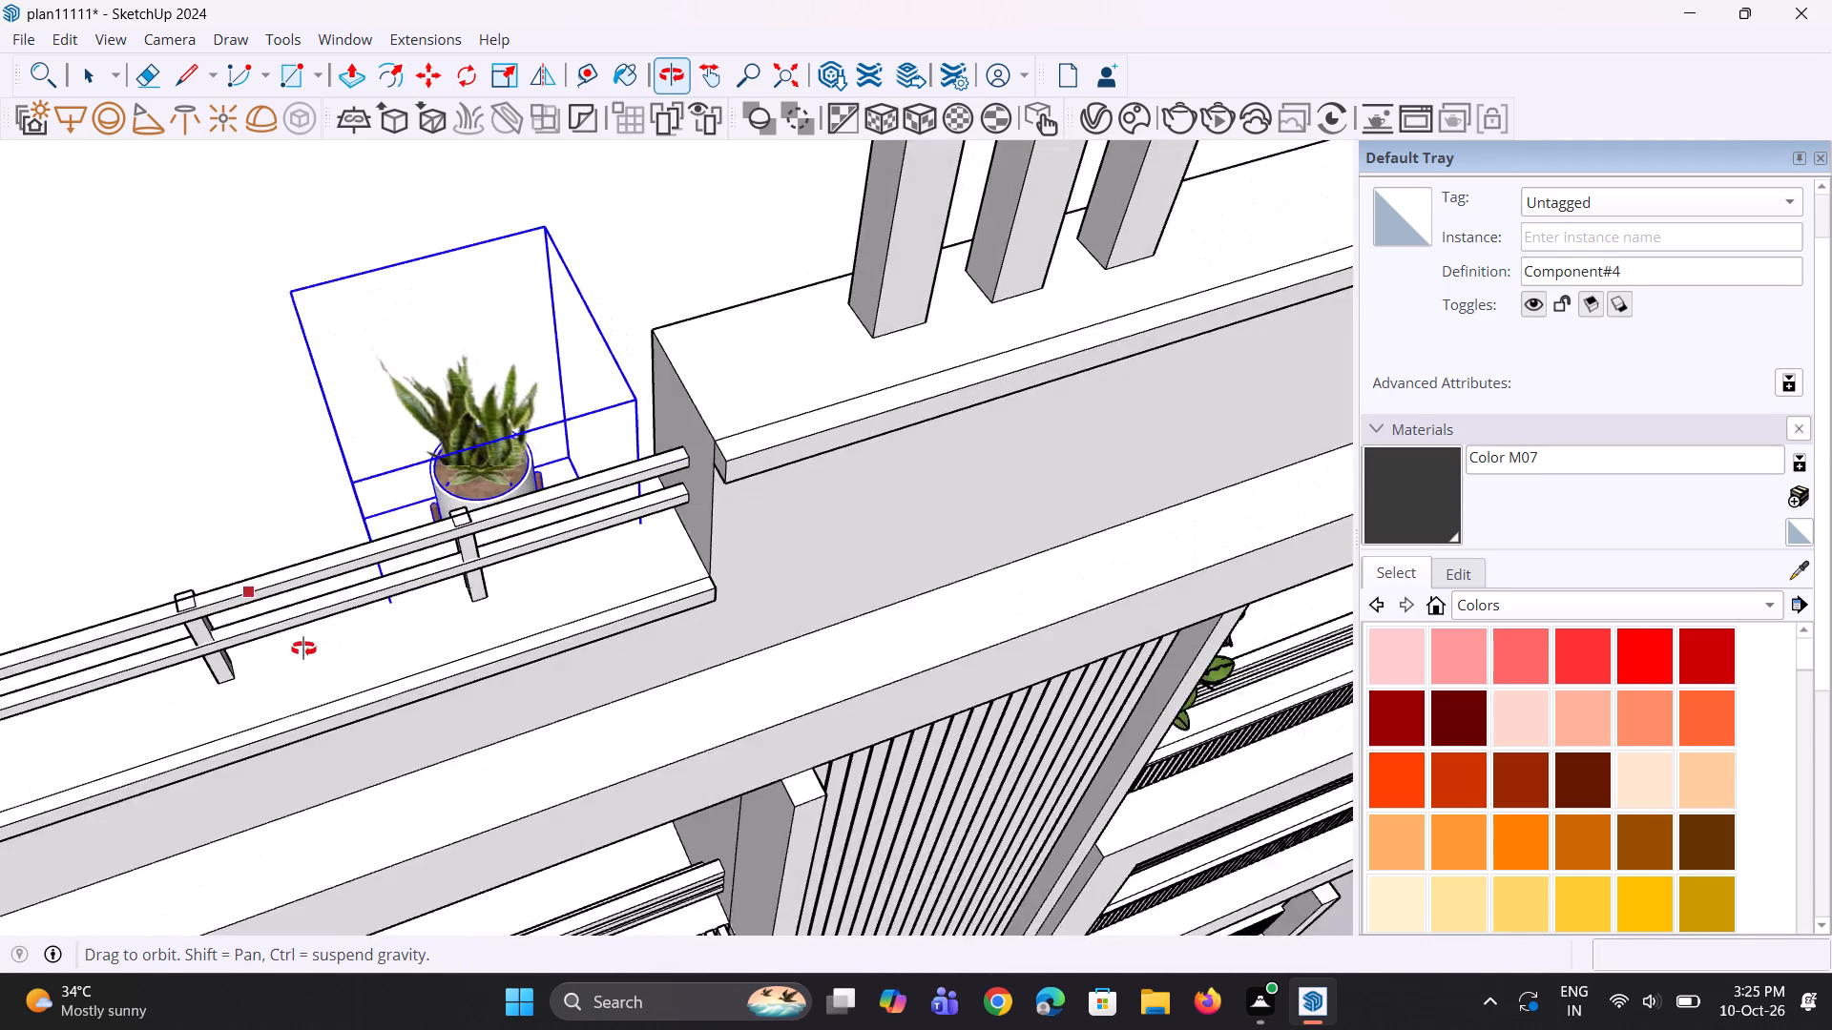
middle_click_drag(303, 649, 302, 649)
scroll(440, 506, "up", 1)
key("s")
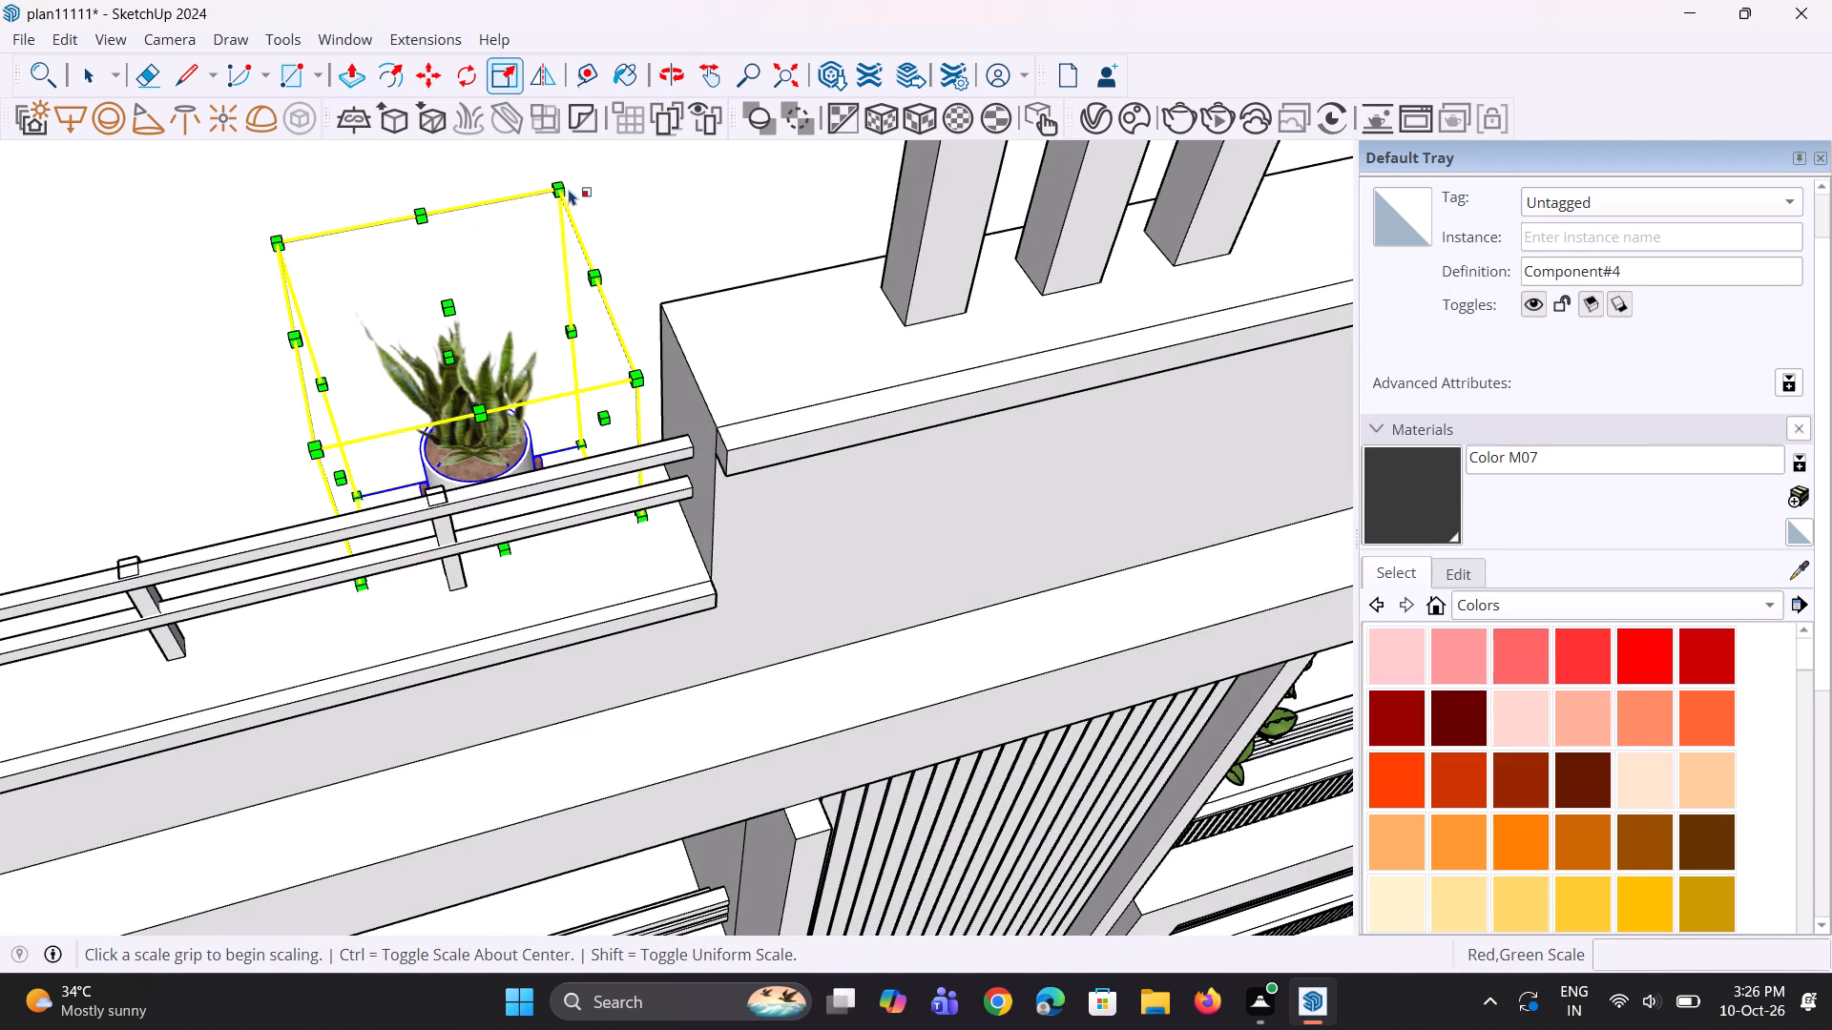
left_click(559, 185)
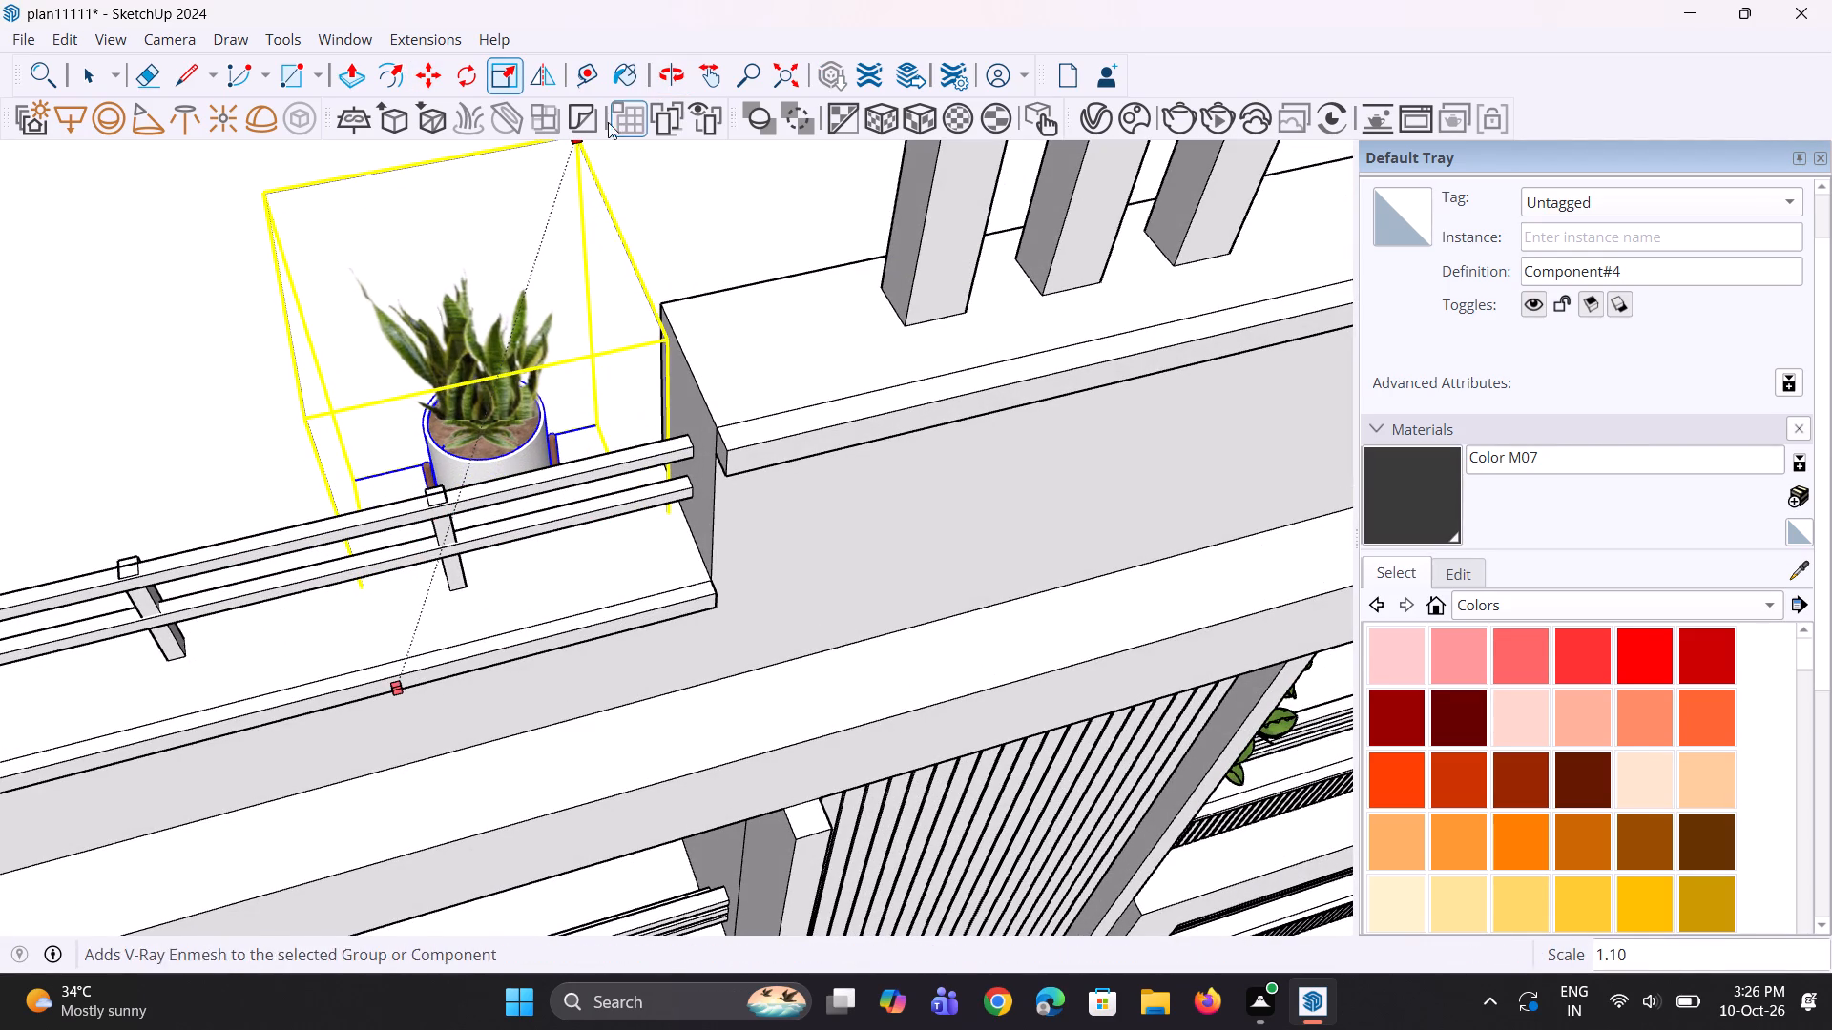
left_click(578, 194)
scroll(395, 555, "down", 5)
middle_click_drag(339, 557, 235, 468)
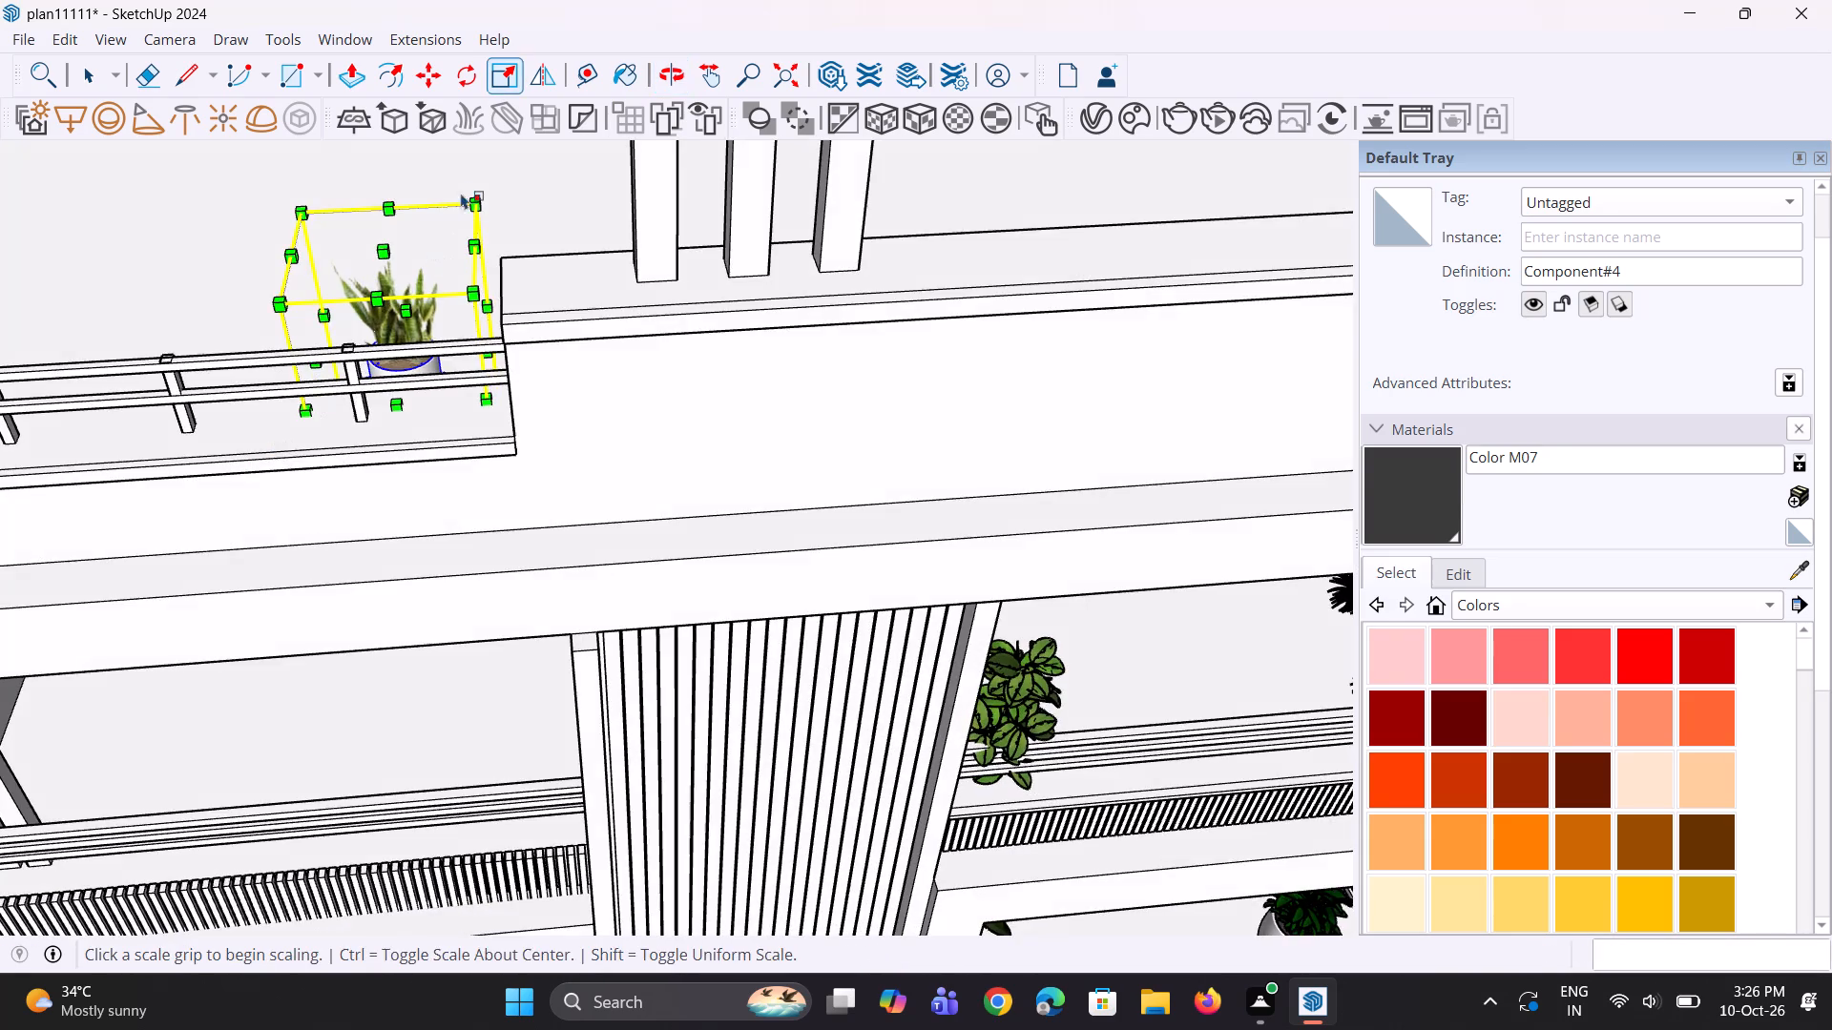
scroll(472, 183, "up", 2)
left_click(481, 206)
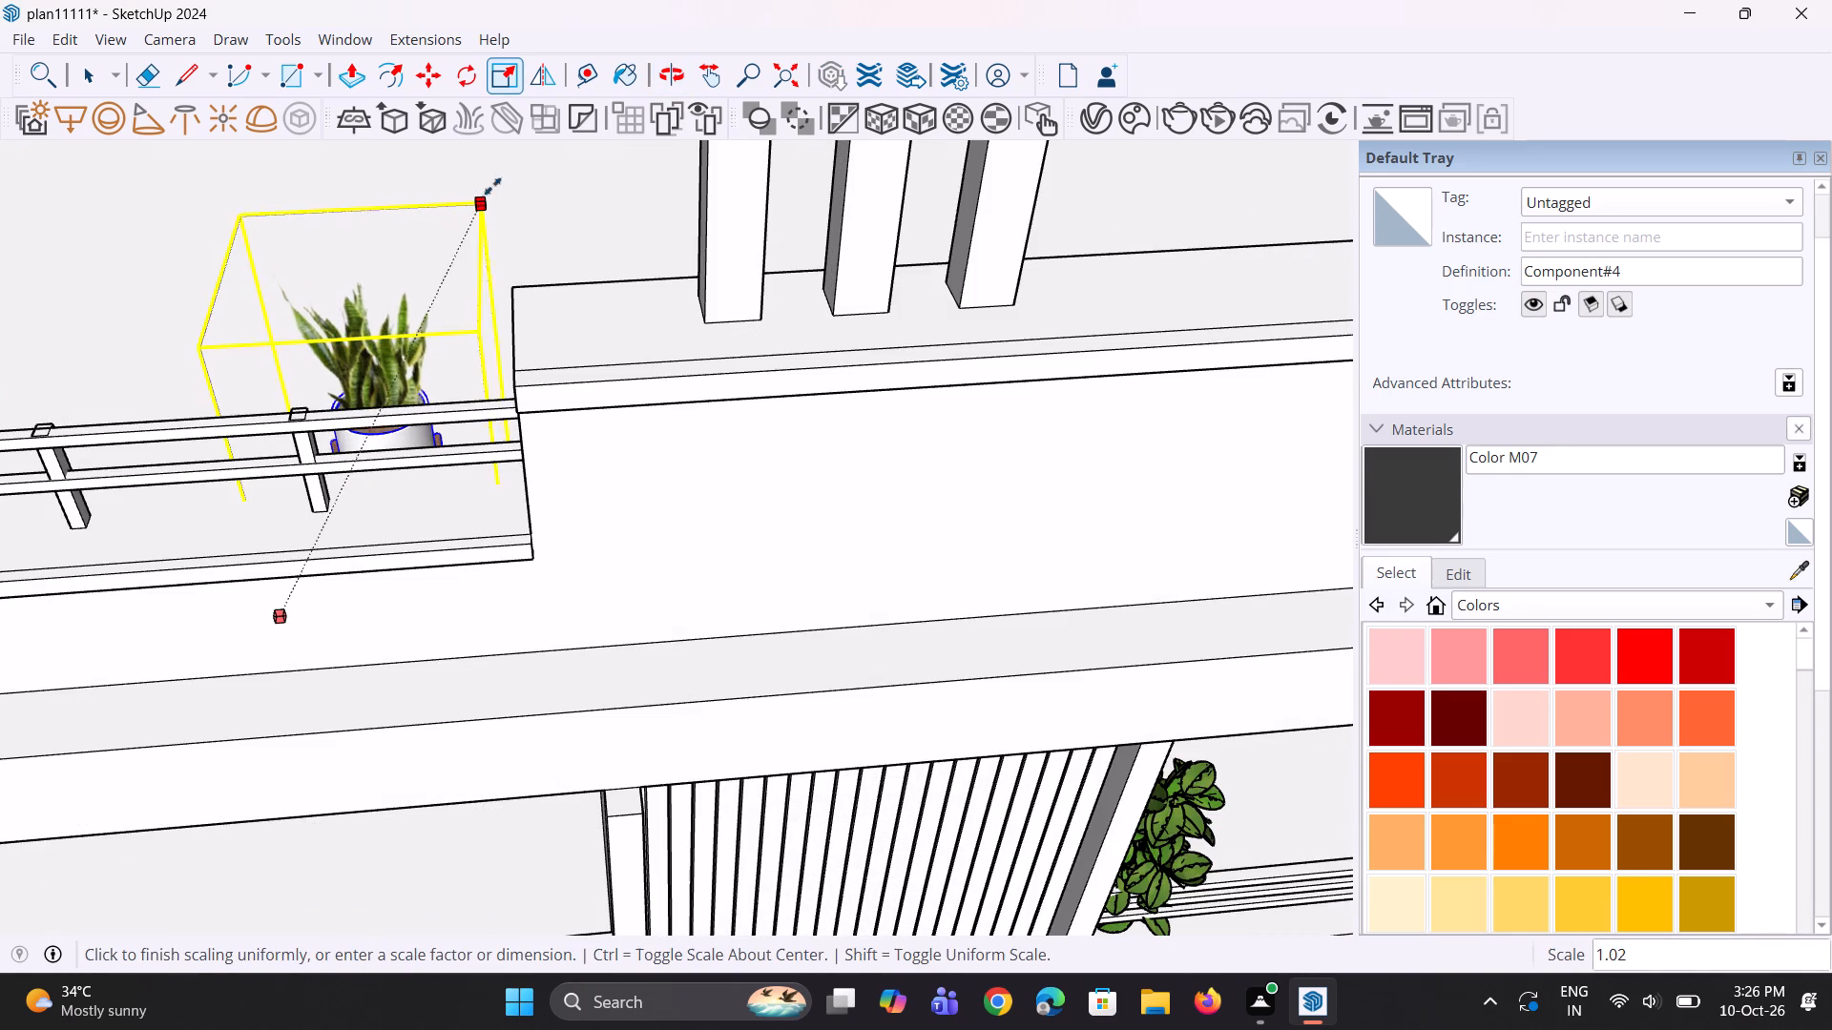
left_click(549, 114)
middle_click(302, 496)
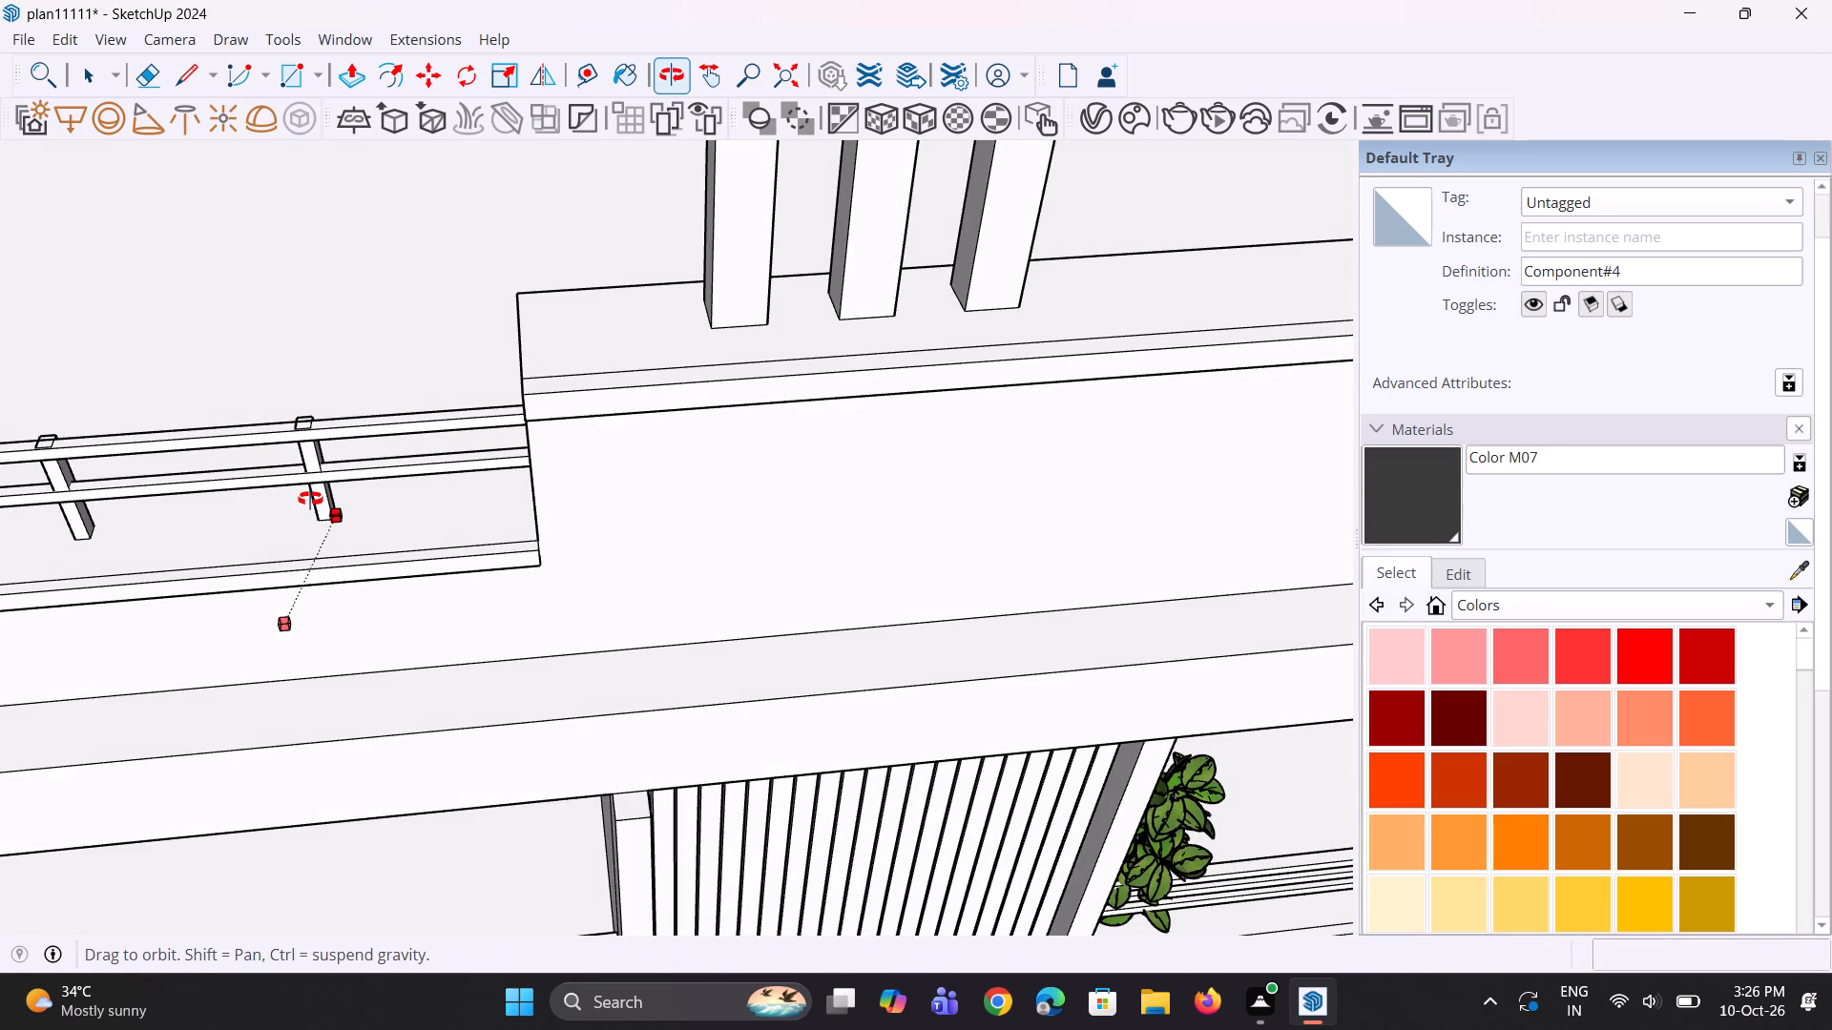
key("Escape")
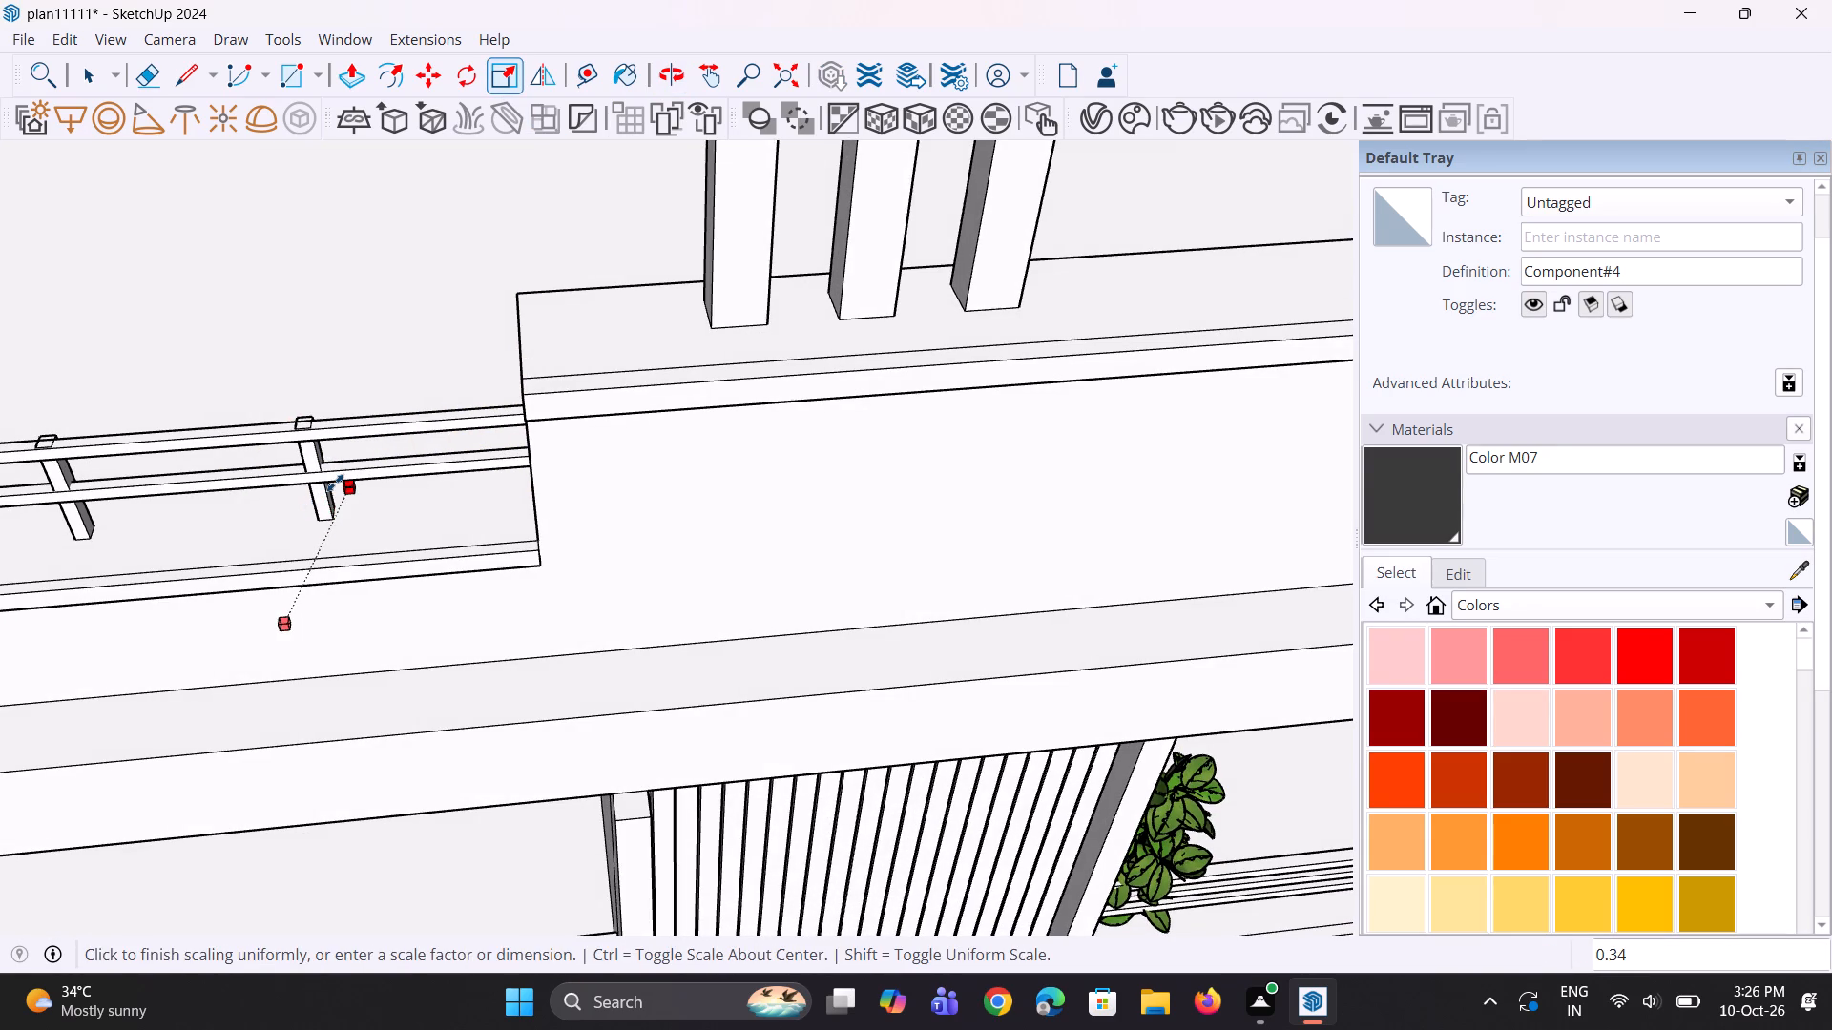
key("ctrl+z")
Scale the terrace snake plant up uniformly by a factor of about 1.4 from its rear upper corner.
middle_click_drag(310, 495, 557, 546)
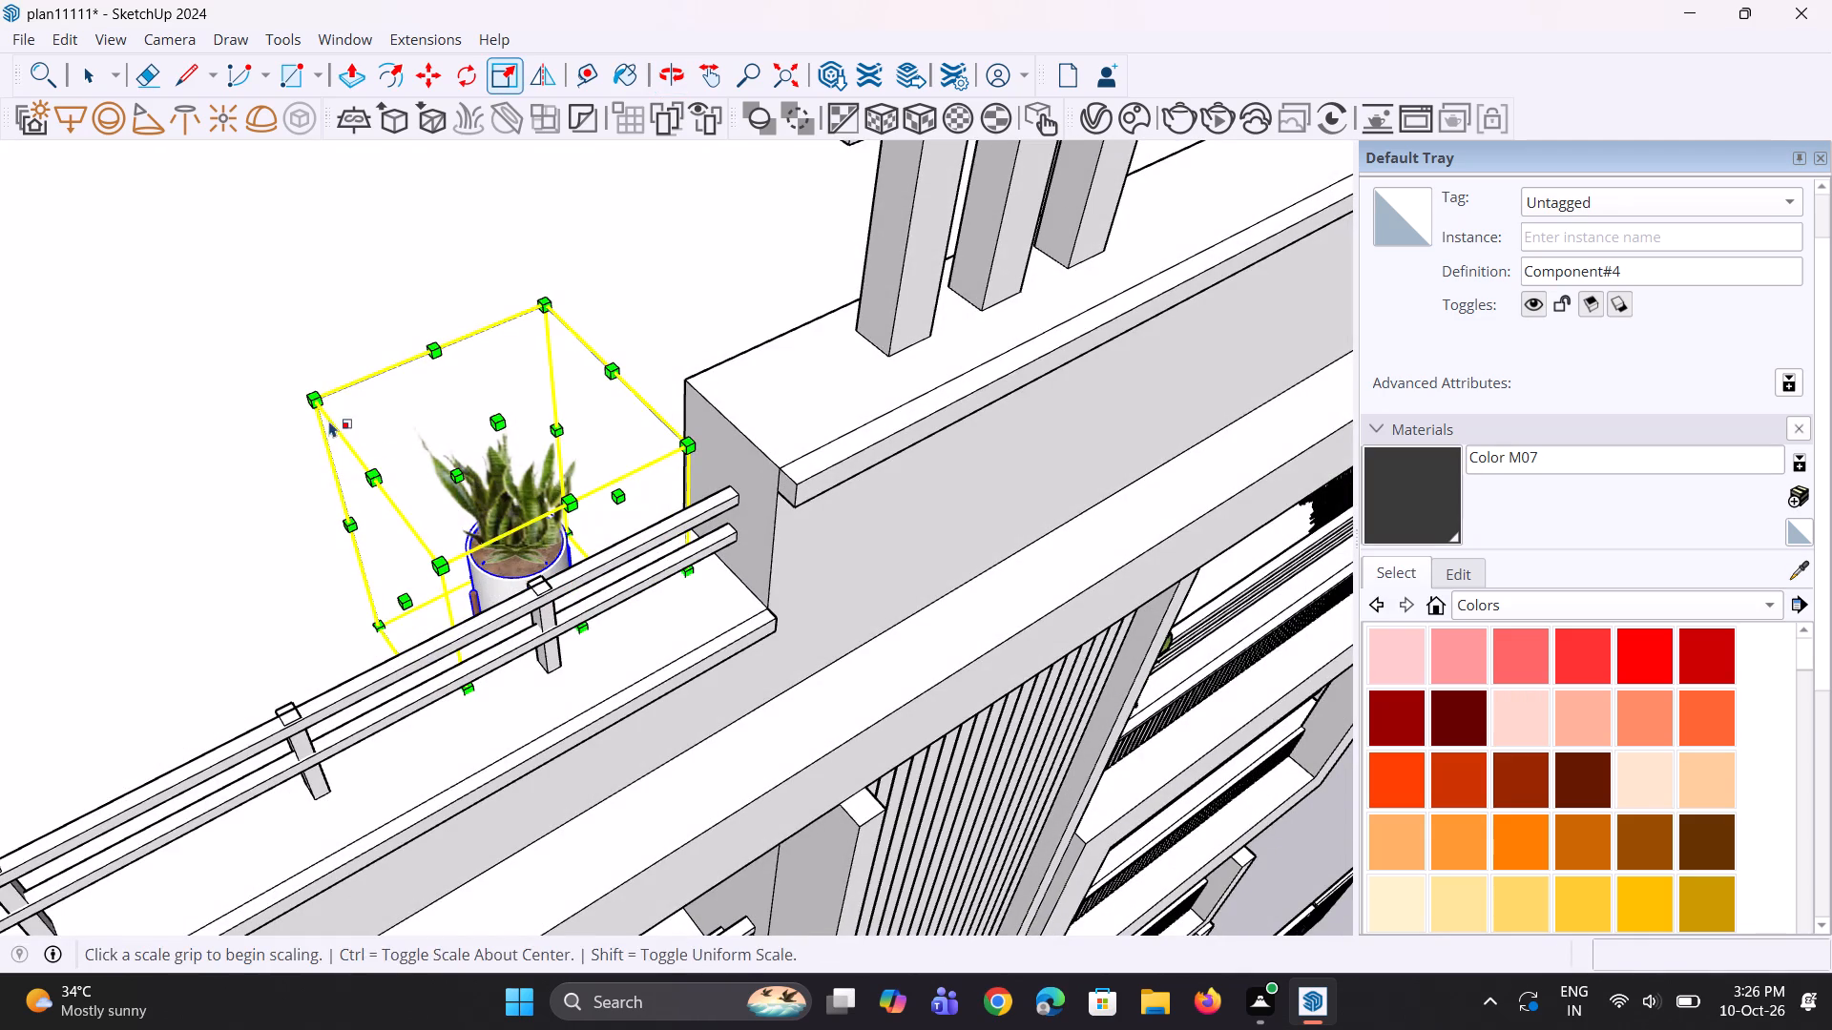
left_click(315, 402)
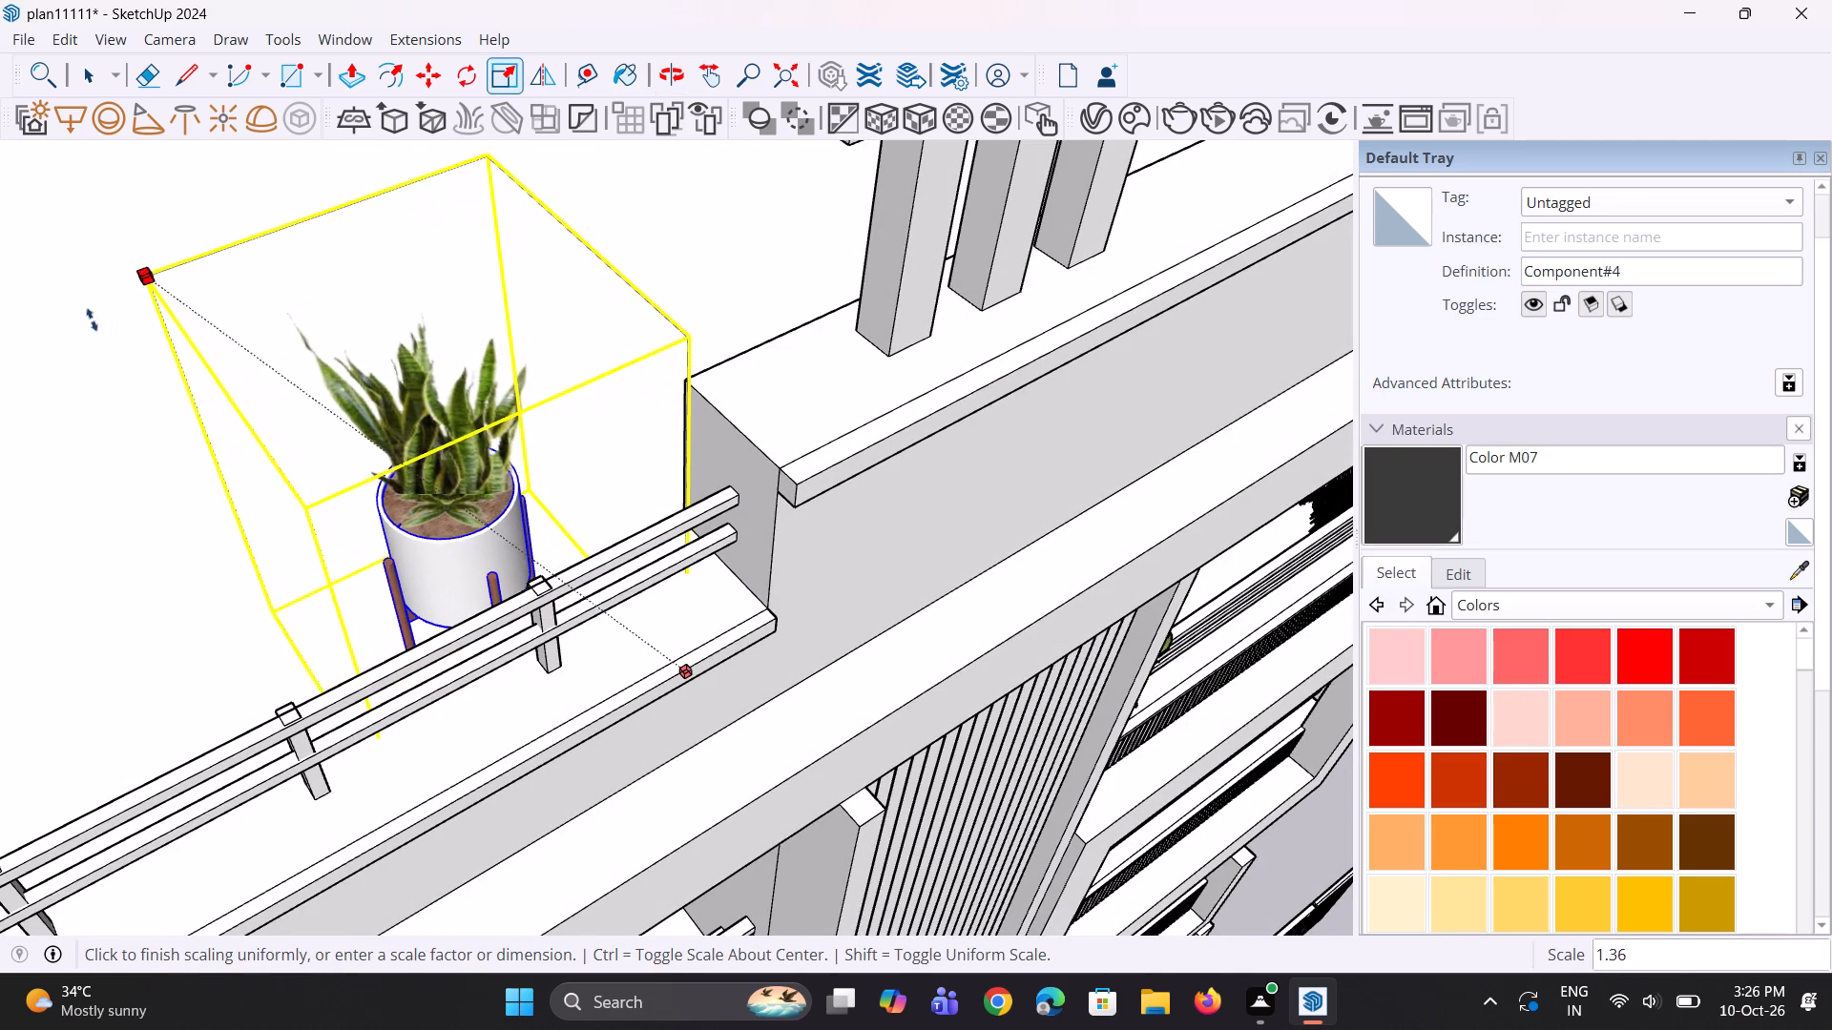
left_click(68, 315)
middle_click_drag(403, 651, 181, 415)
scroll(287, 422, "down", 4)
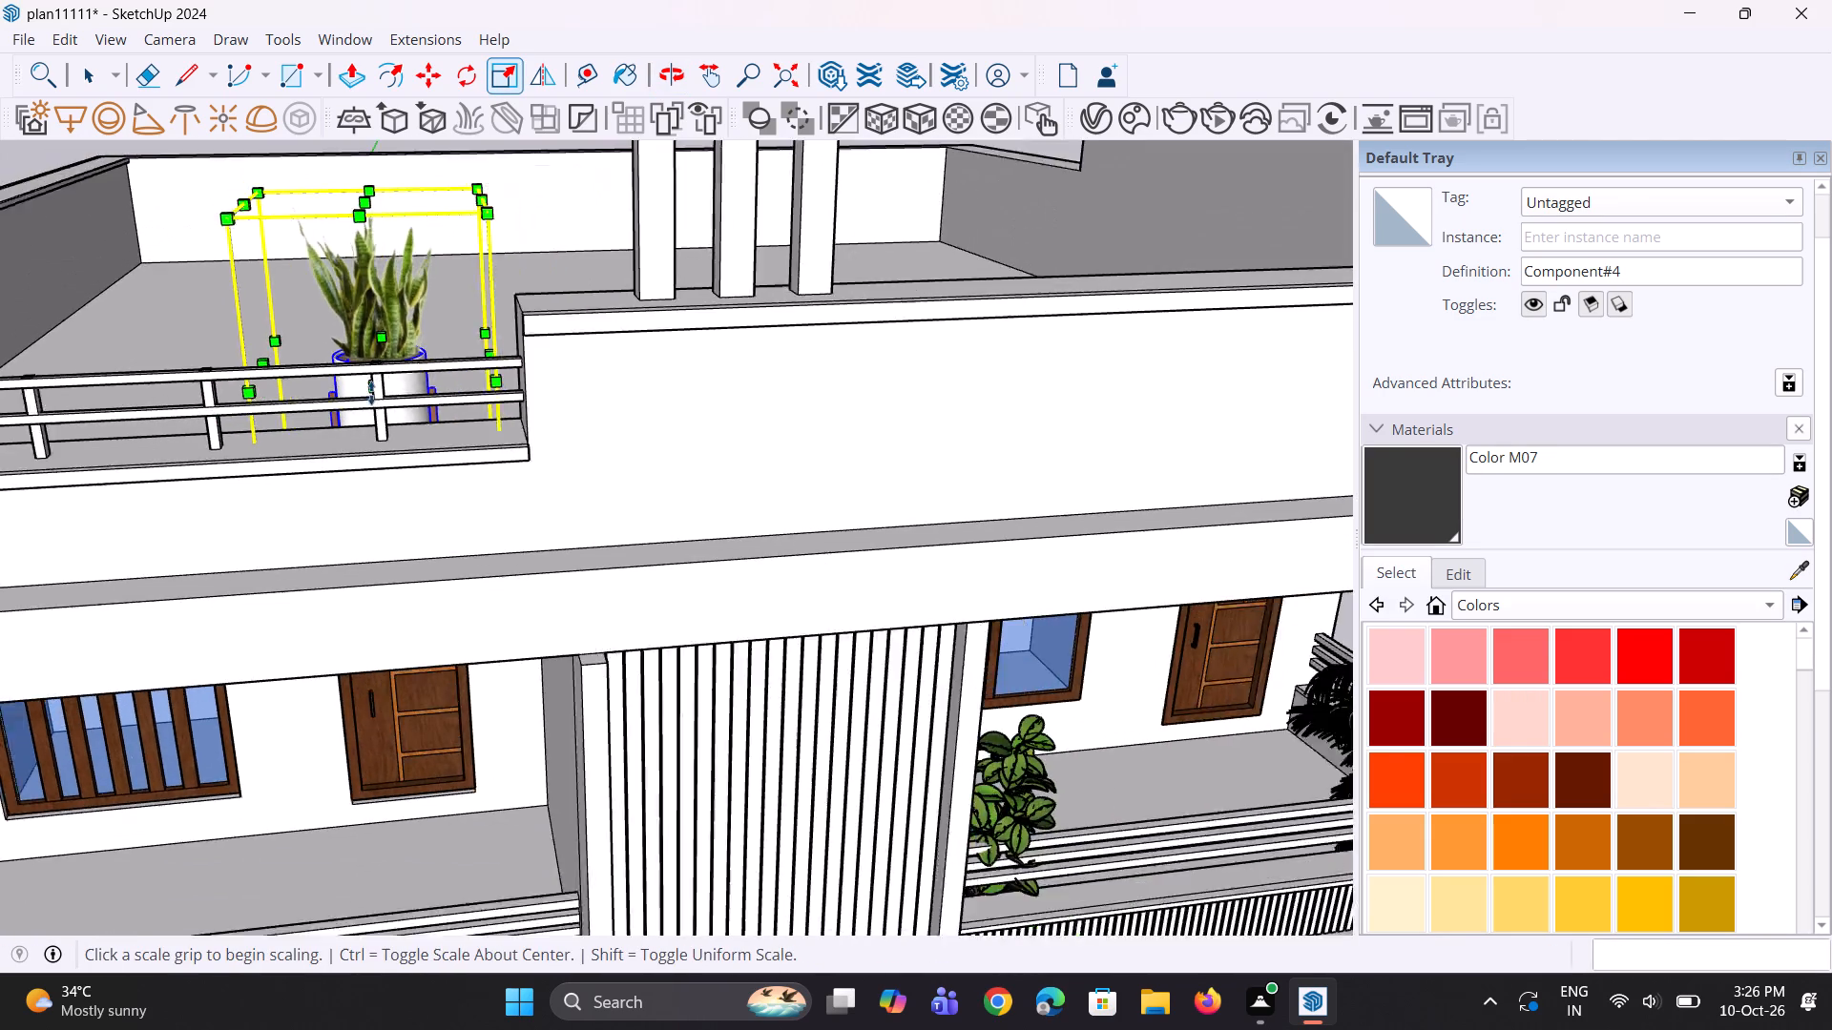
scroll(371, 393, "down", 11)
middle_click_drag(299, 426, 366, 391)
key("space")
key("space")
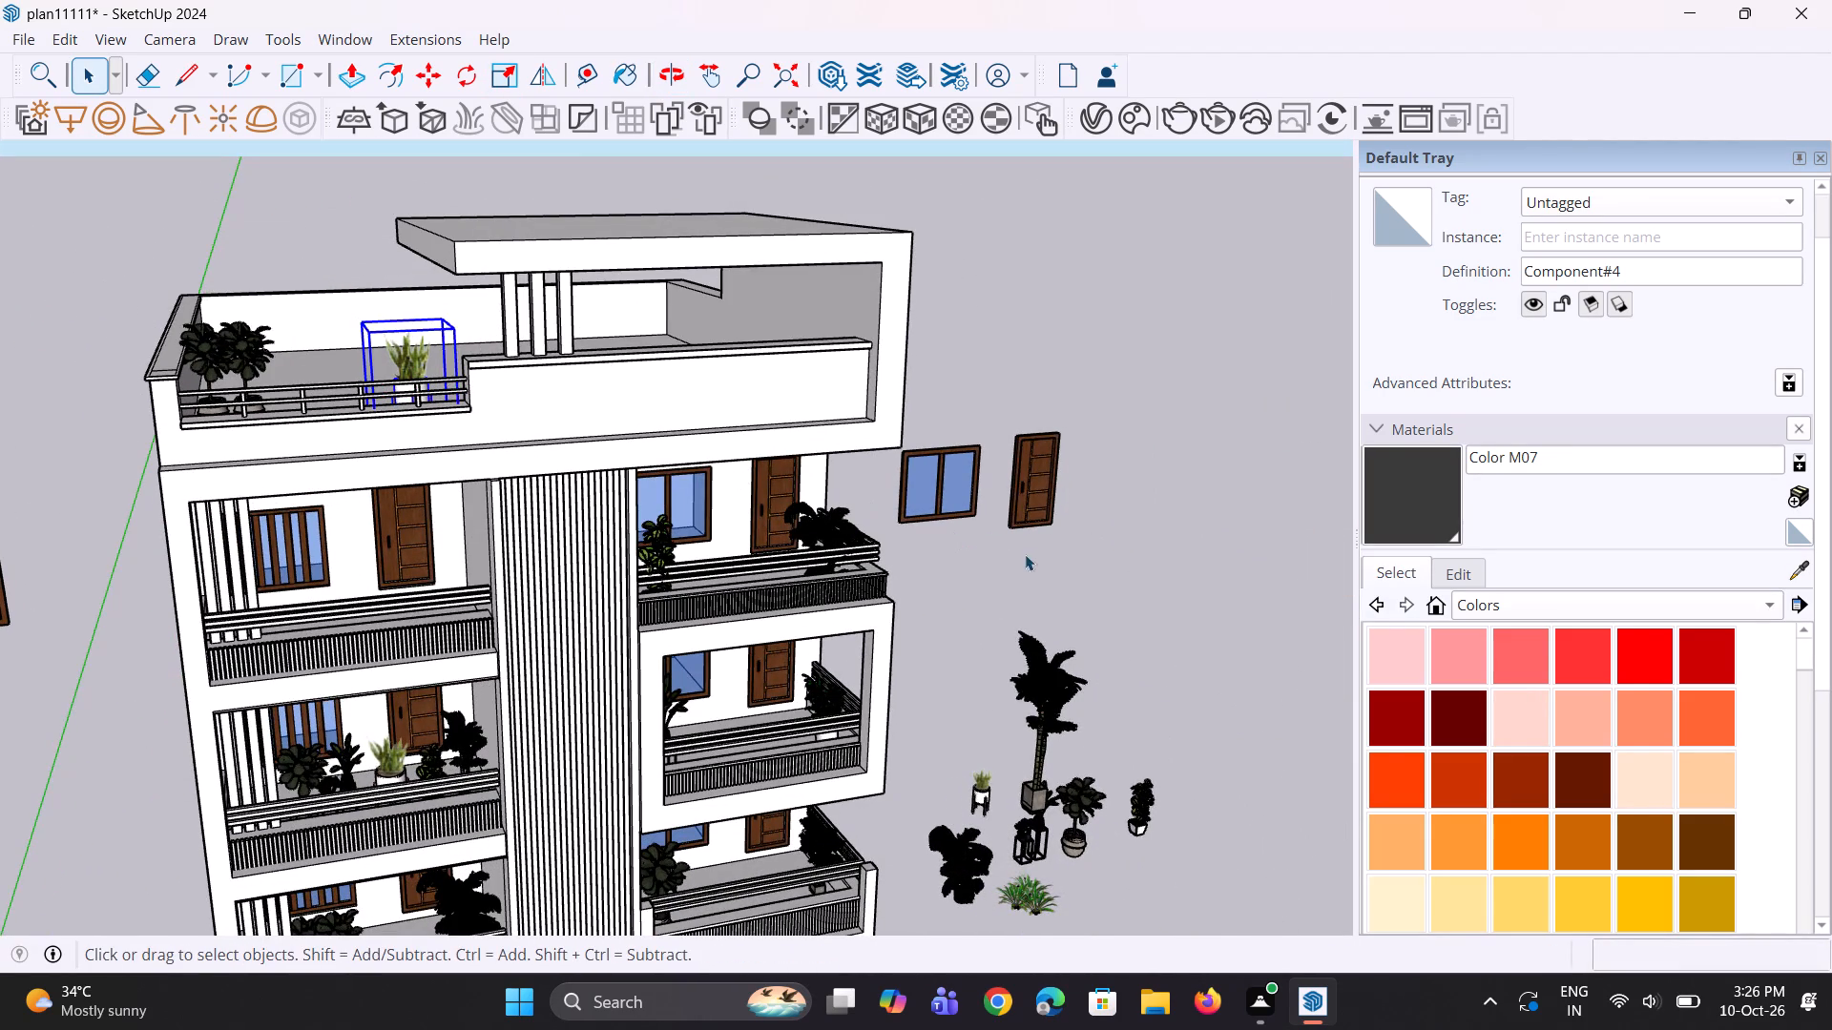
Move the roof-terrace snake plant parallel to the front railing, toward the solid parapet end.
left_click(1041, 566)
middle_click_drag(482, 545, 395, 506)
scroll(403, 368, "up", 3)
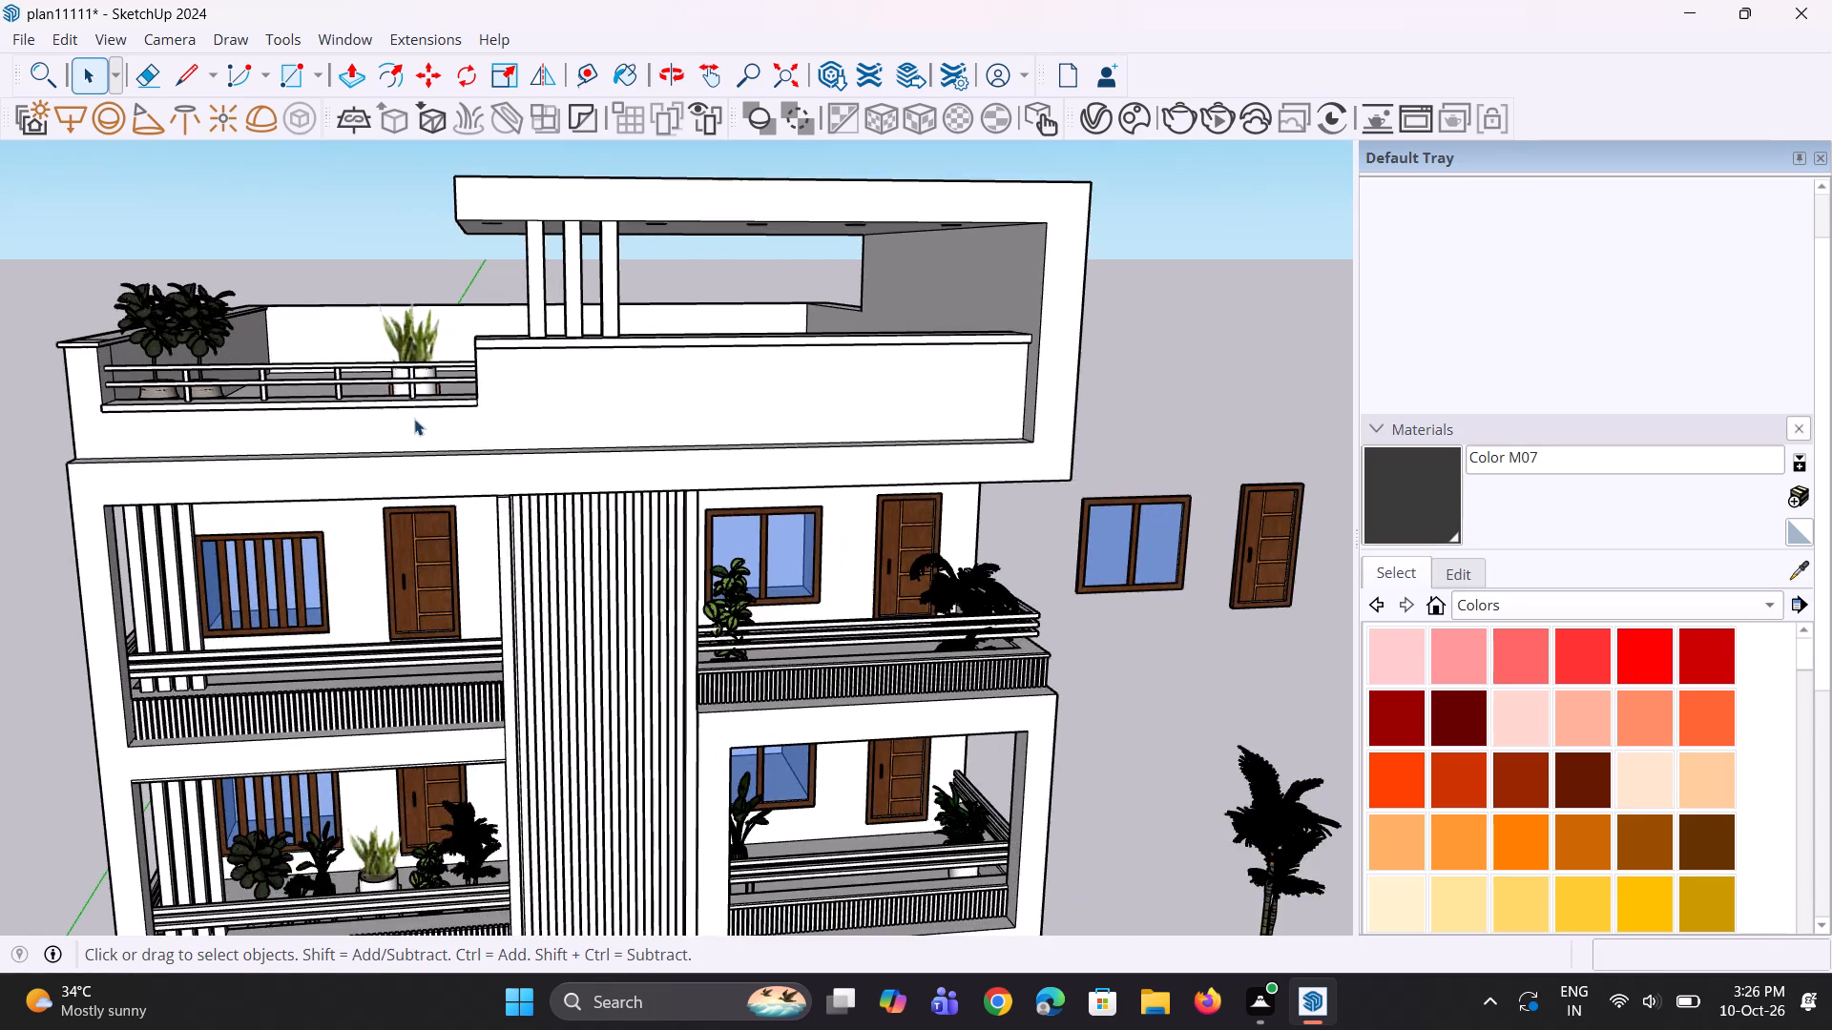
scroll(414, 419, "down", 3)
middle_click_drag(371, 347, 1263, 641)
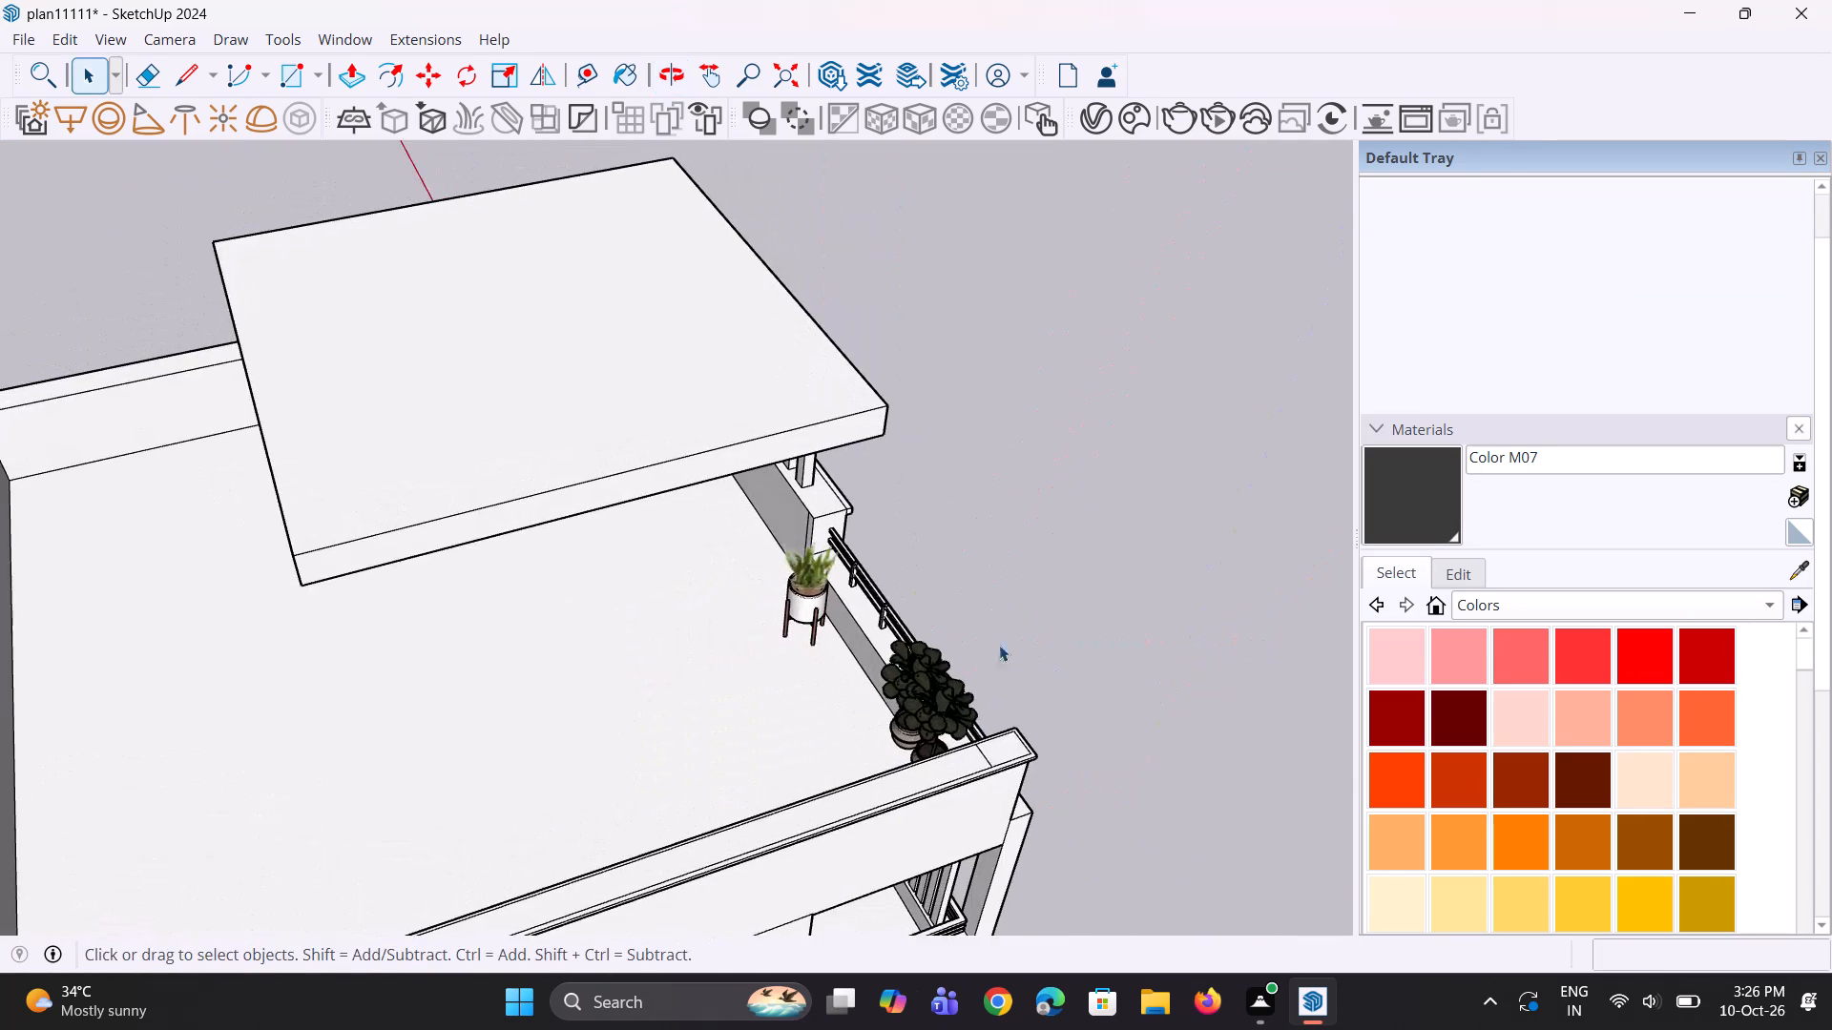
scroll(959, 634, "up", 3)
scroll(753, 608, "up", 3)
left_click(751, 614)
scroll(782, 670, "up", 3)
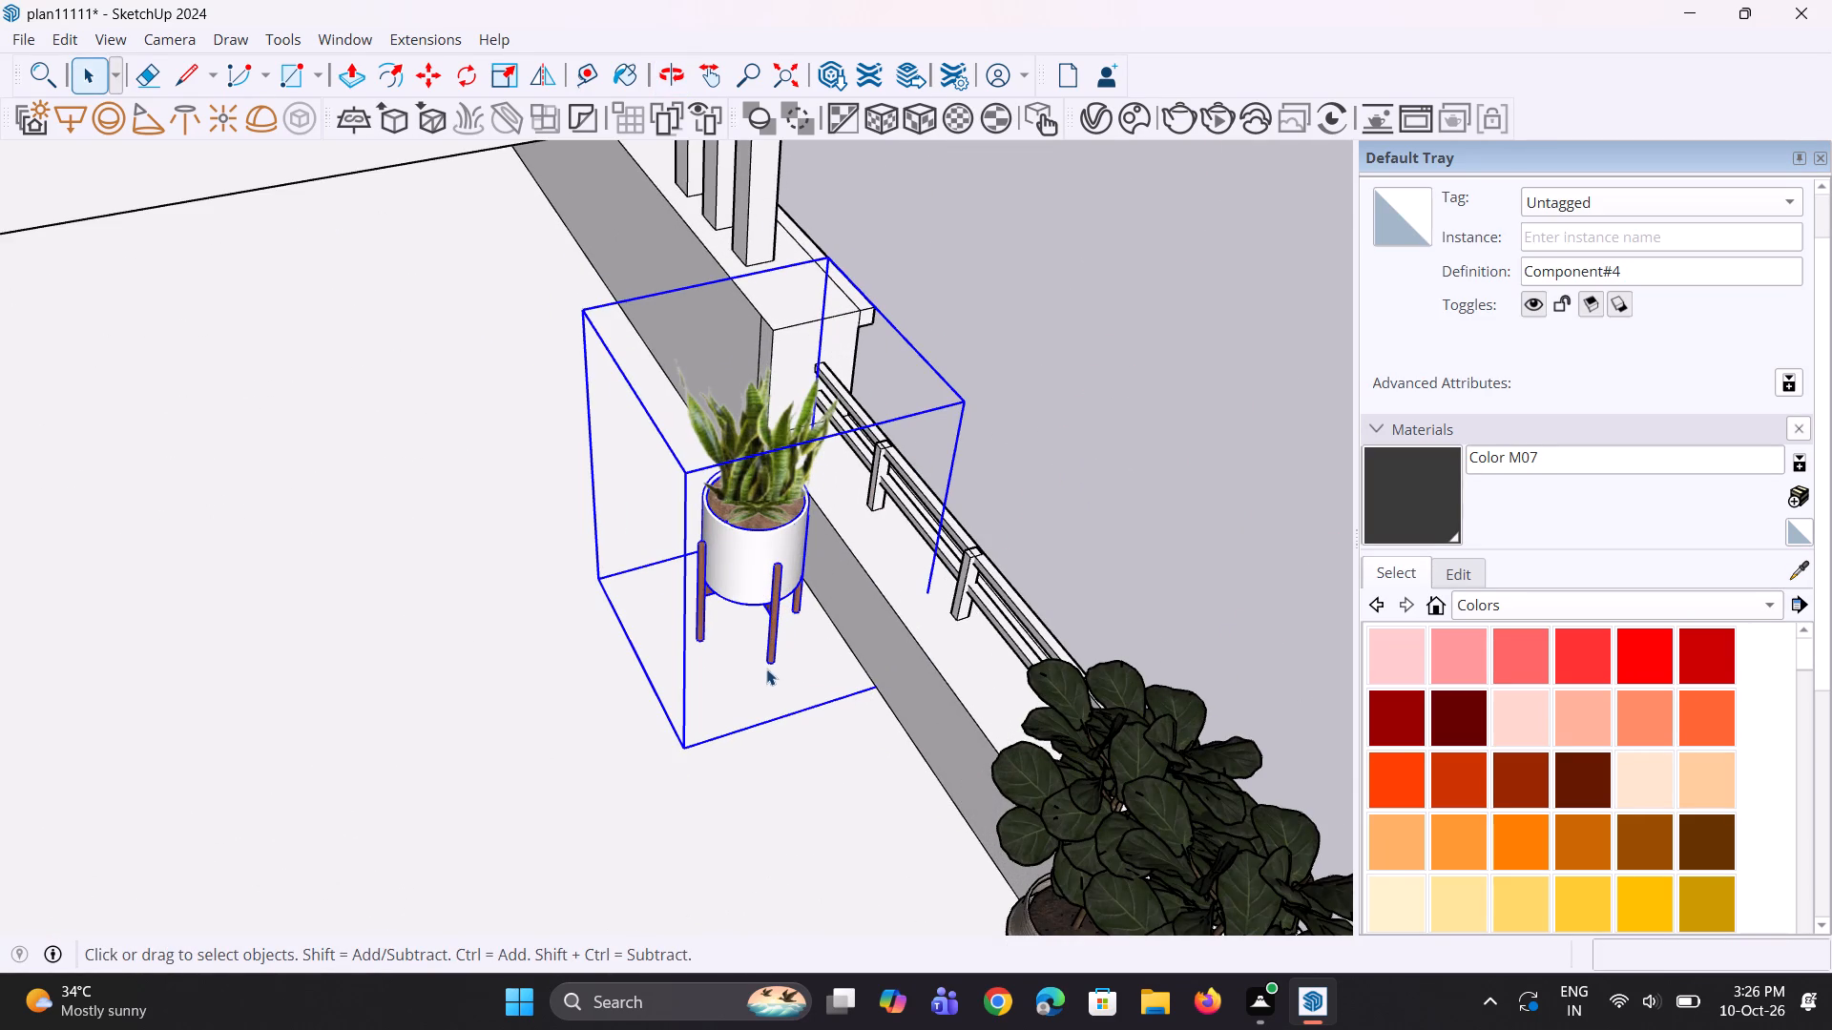
key("m")
left_click(681, 750)
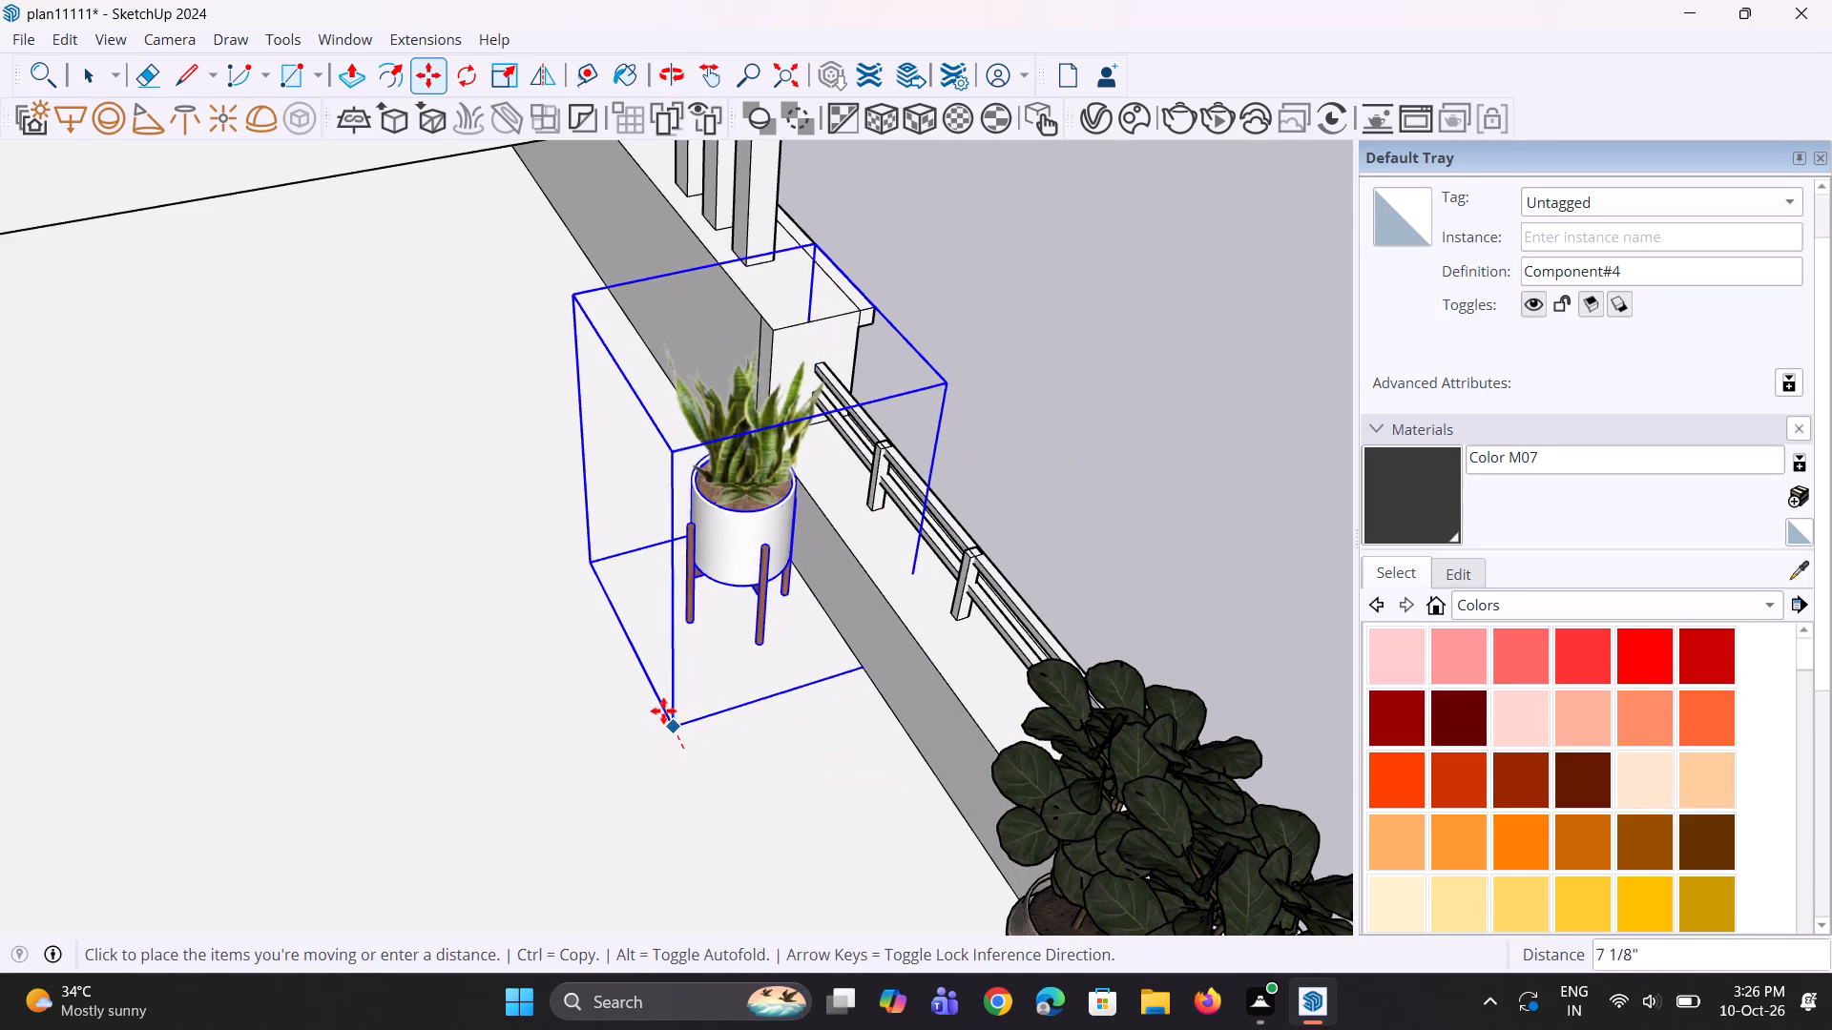
left_click(653, 691)
key("space")
key("space")
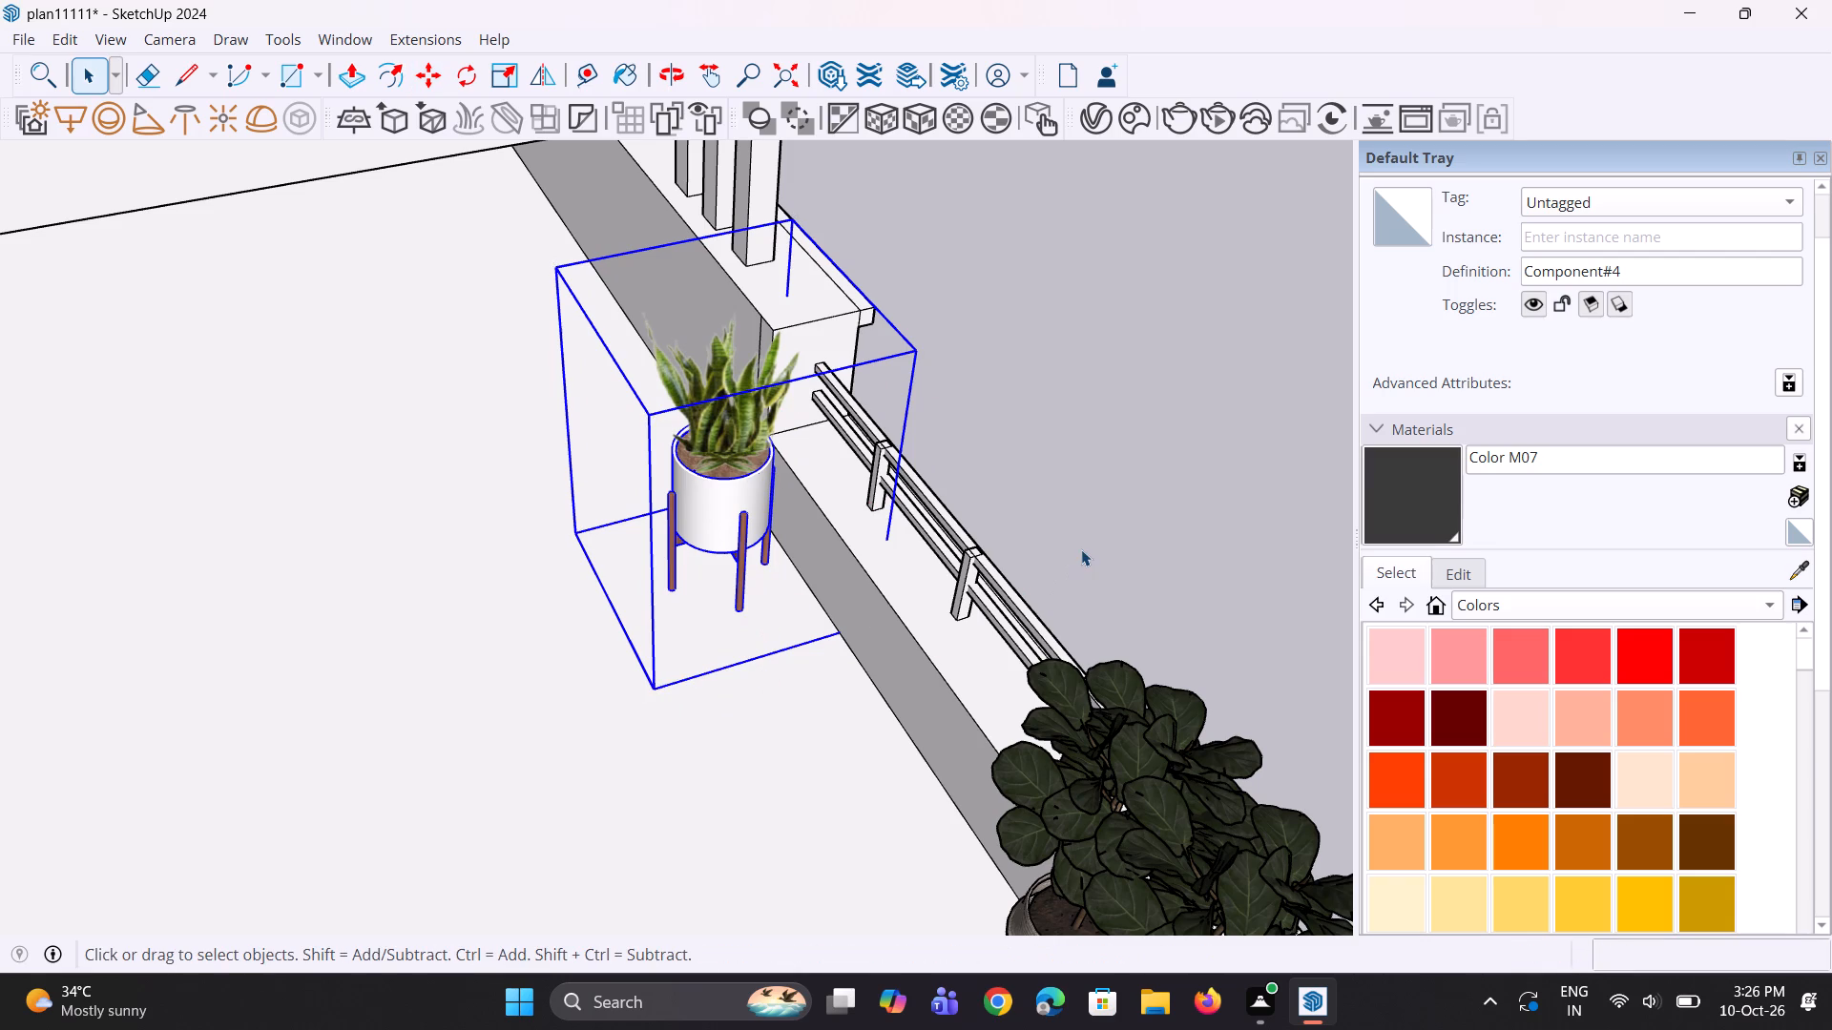
left_click(1081, 549)
Copy the potted palm from the top-floor right balcony about 25' 2" along the red axis onto the top-floor left balcony.
middle_click_drag(1042, 585, 212, 556)
scroll(274, 521, "down", 3)
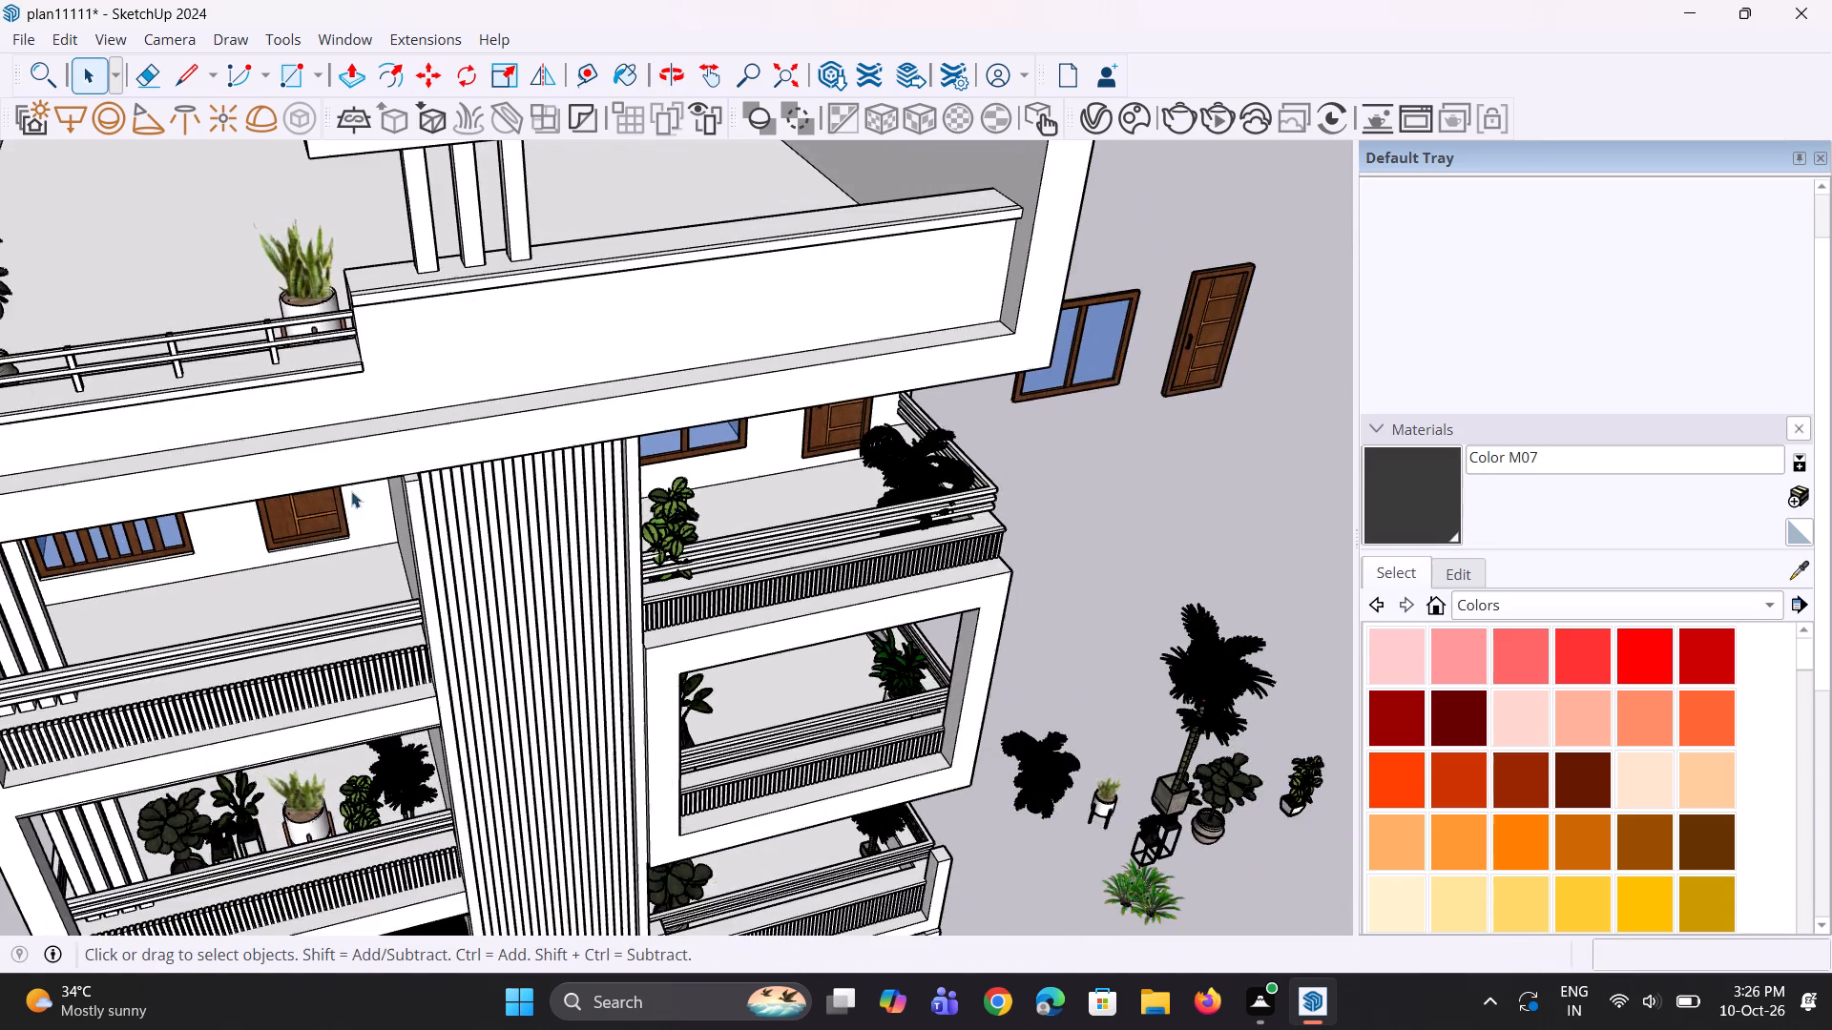
scroll(390, 482, "down", 9)
middle_click_drag(86, 526, 142, 413)
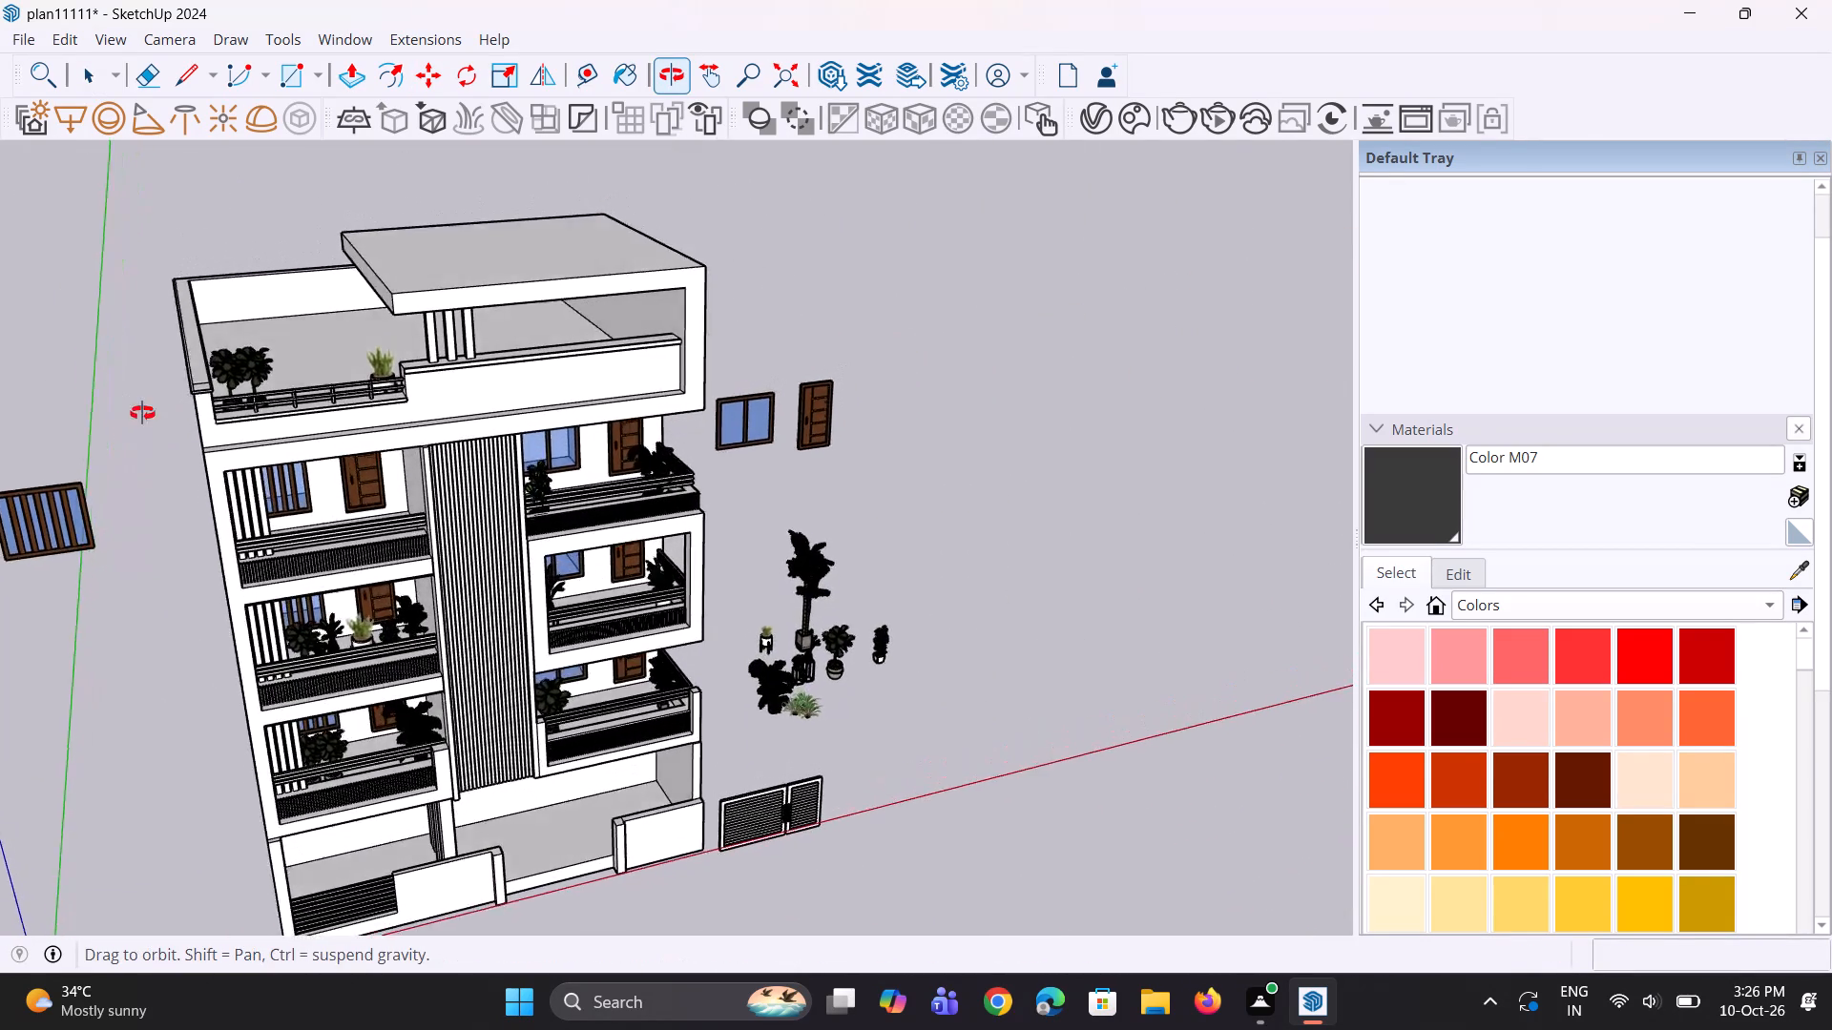
middle_click_drag(142, 413, 197, 422)
scroll(572, 439, "up", 3)
scroll(667, 501, "up", 5)
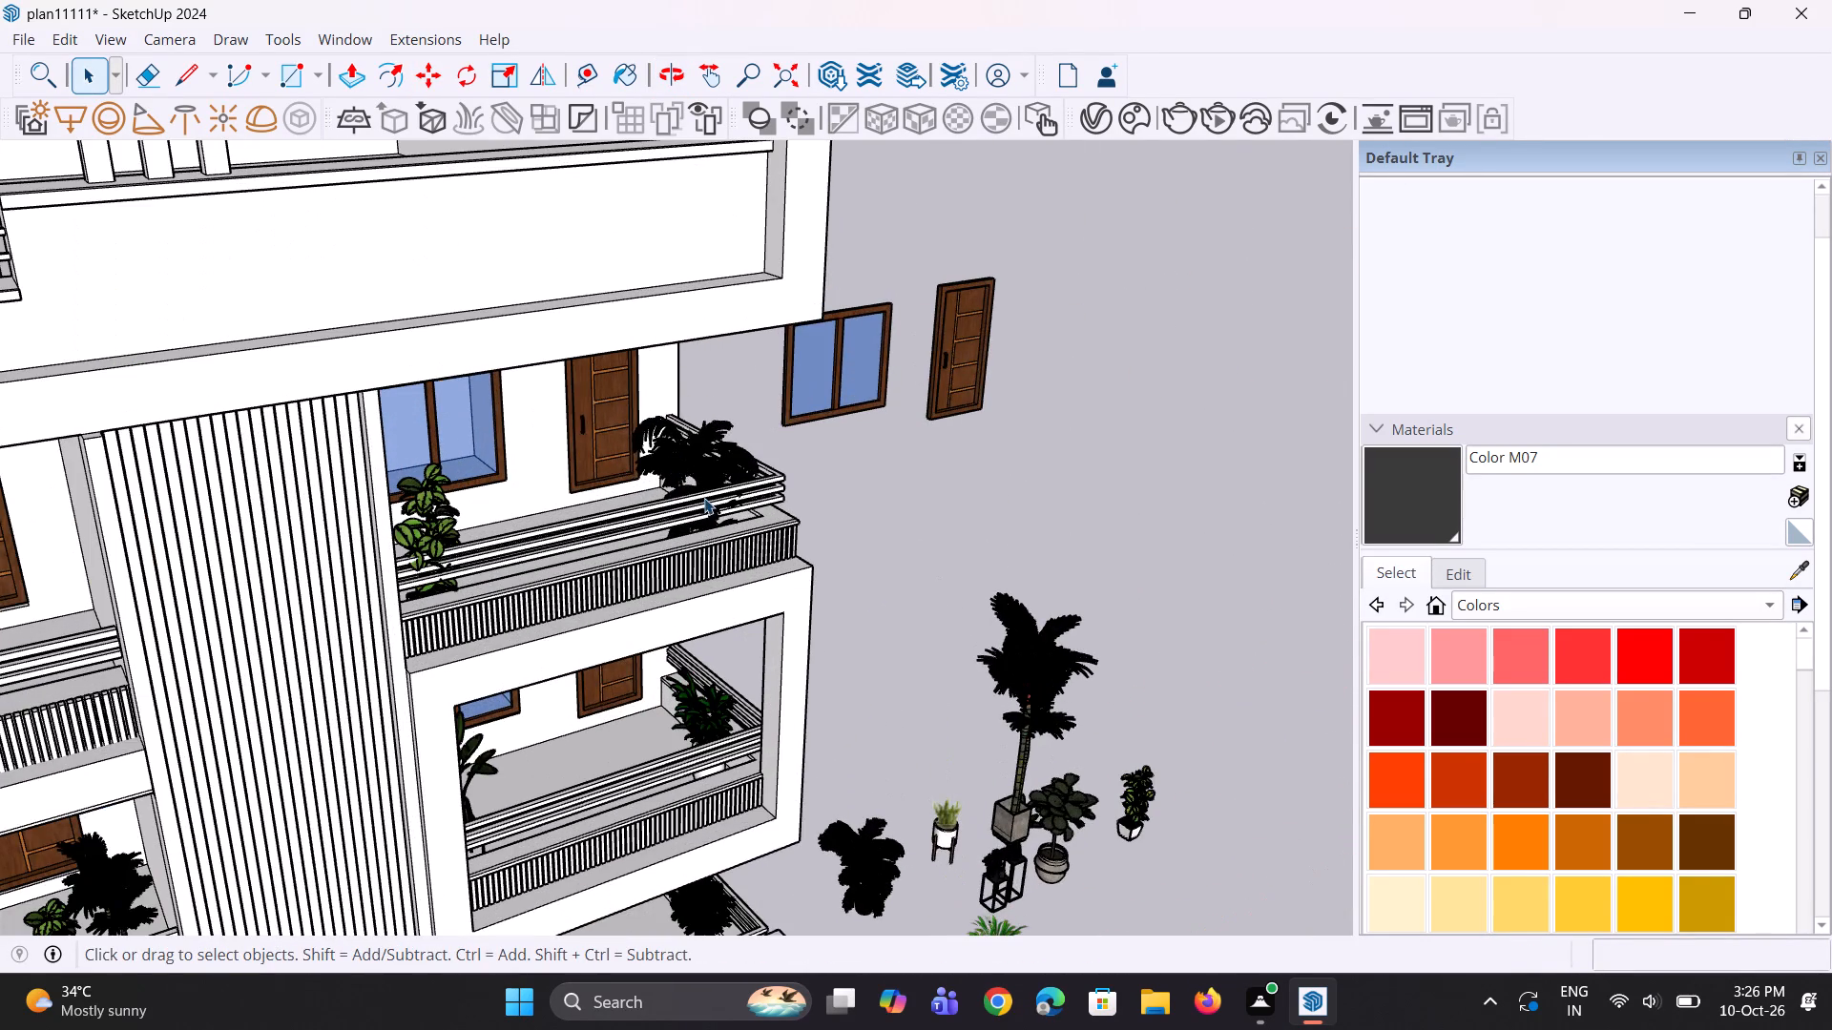
left_click(704, 498)
scroll(682, 480, "up", 5)
key("m")
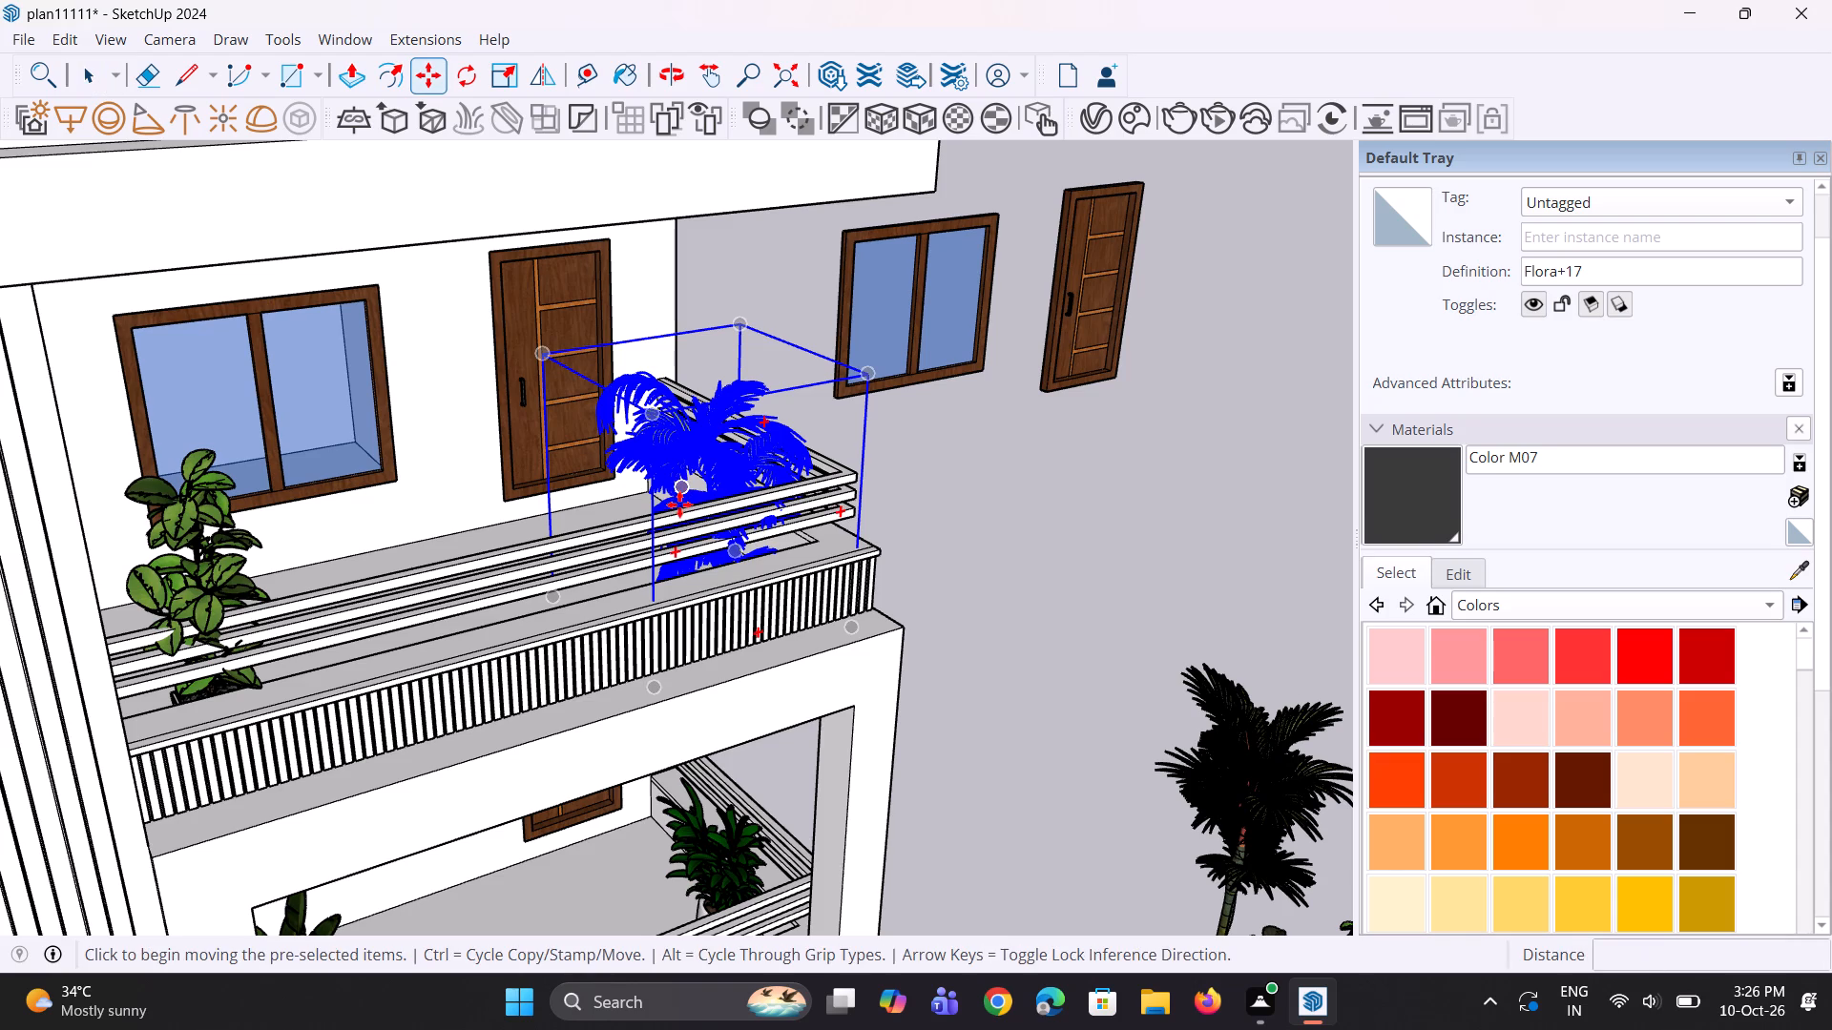
left_click(654, 689)
scroll(615, 696, "down", 11)
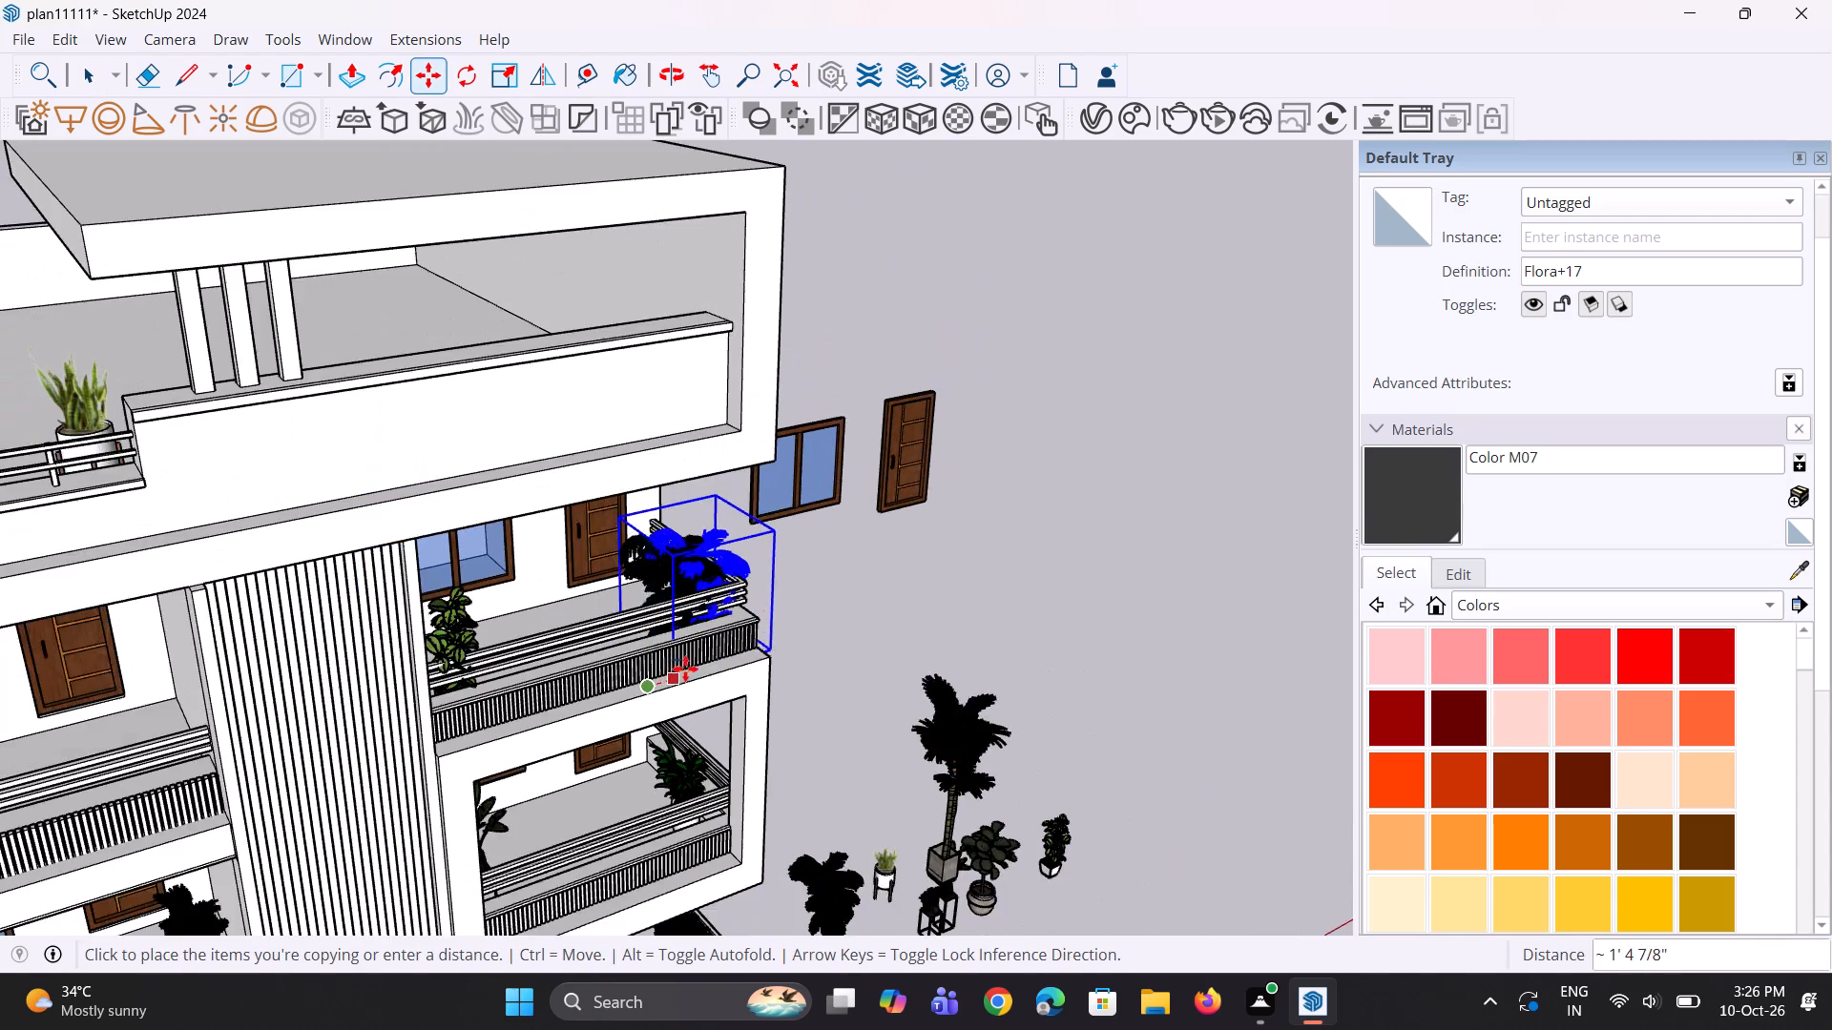
scroll(694, 665, "down", 4)
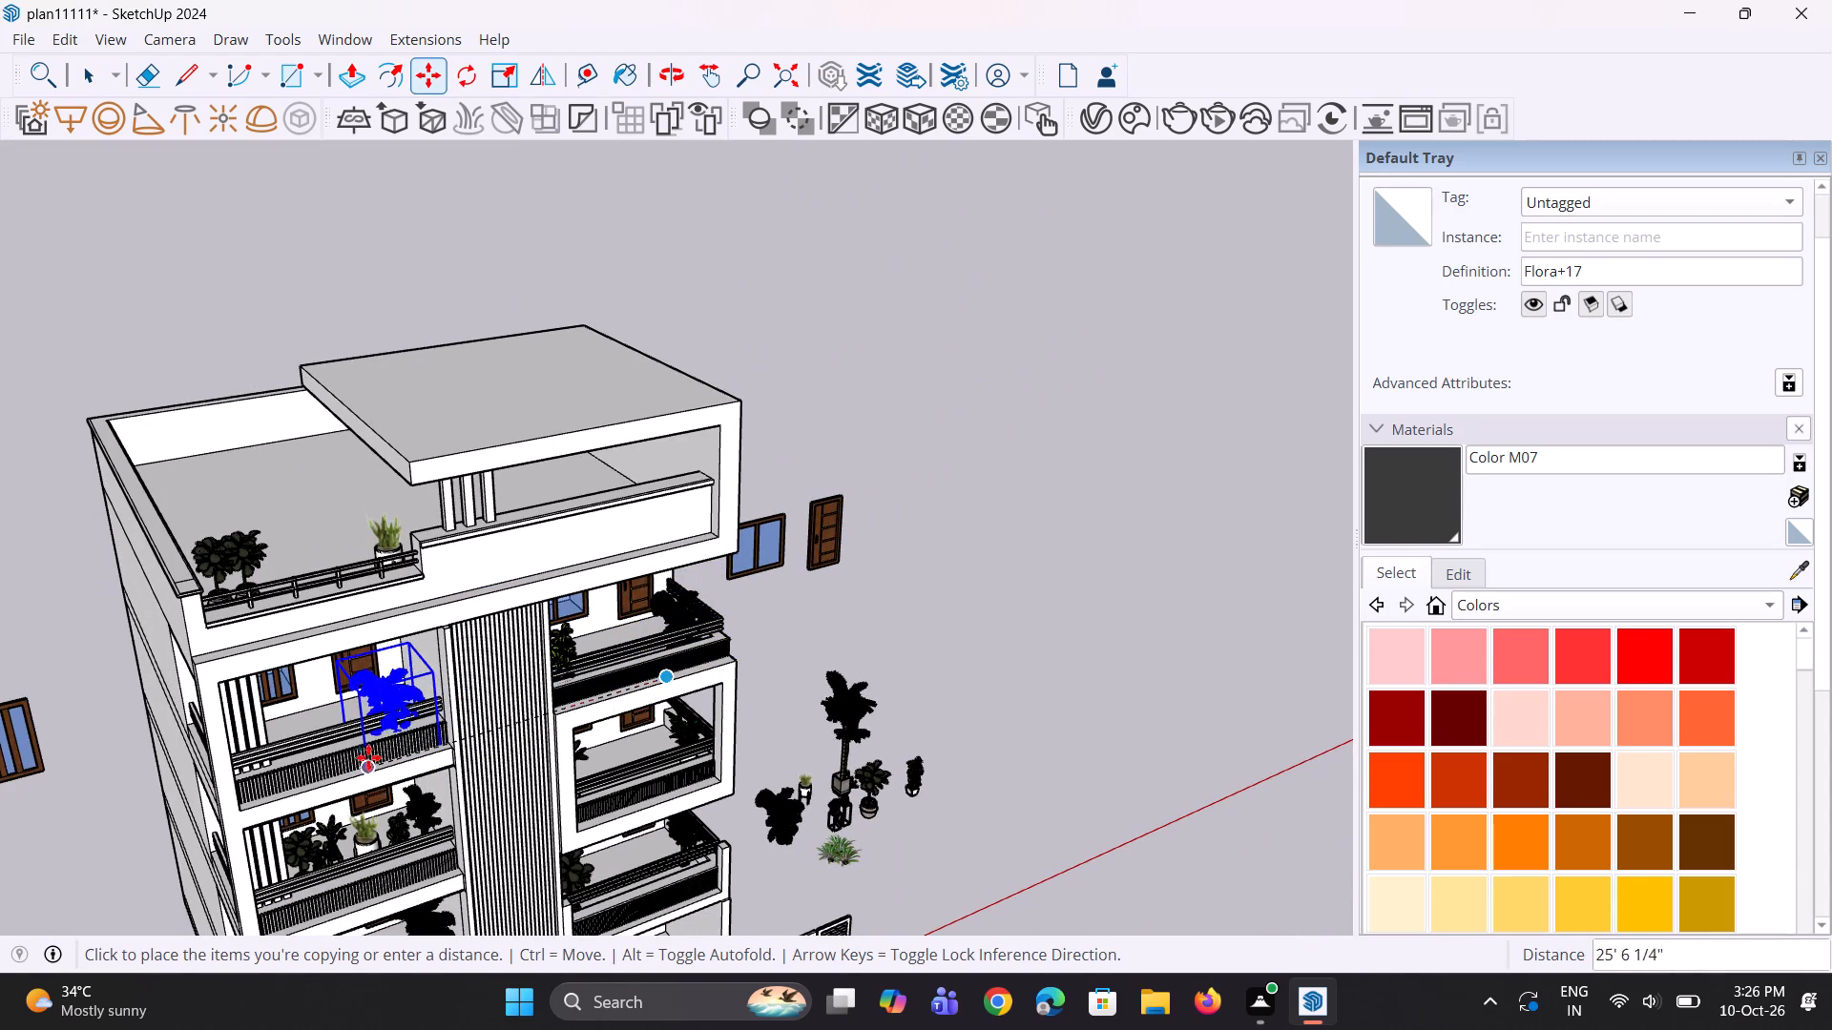
scroll(372, 753, "up", 4)
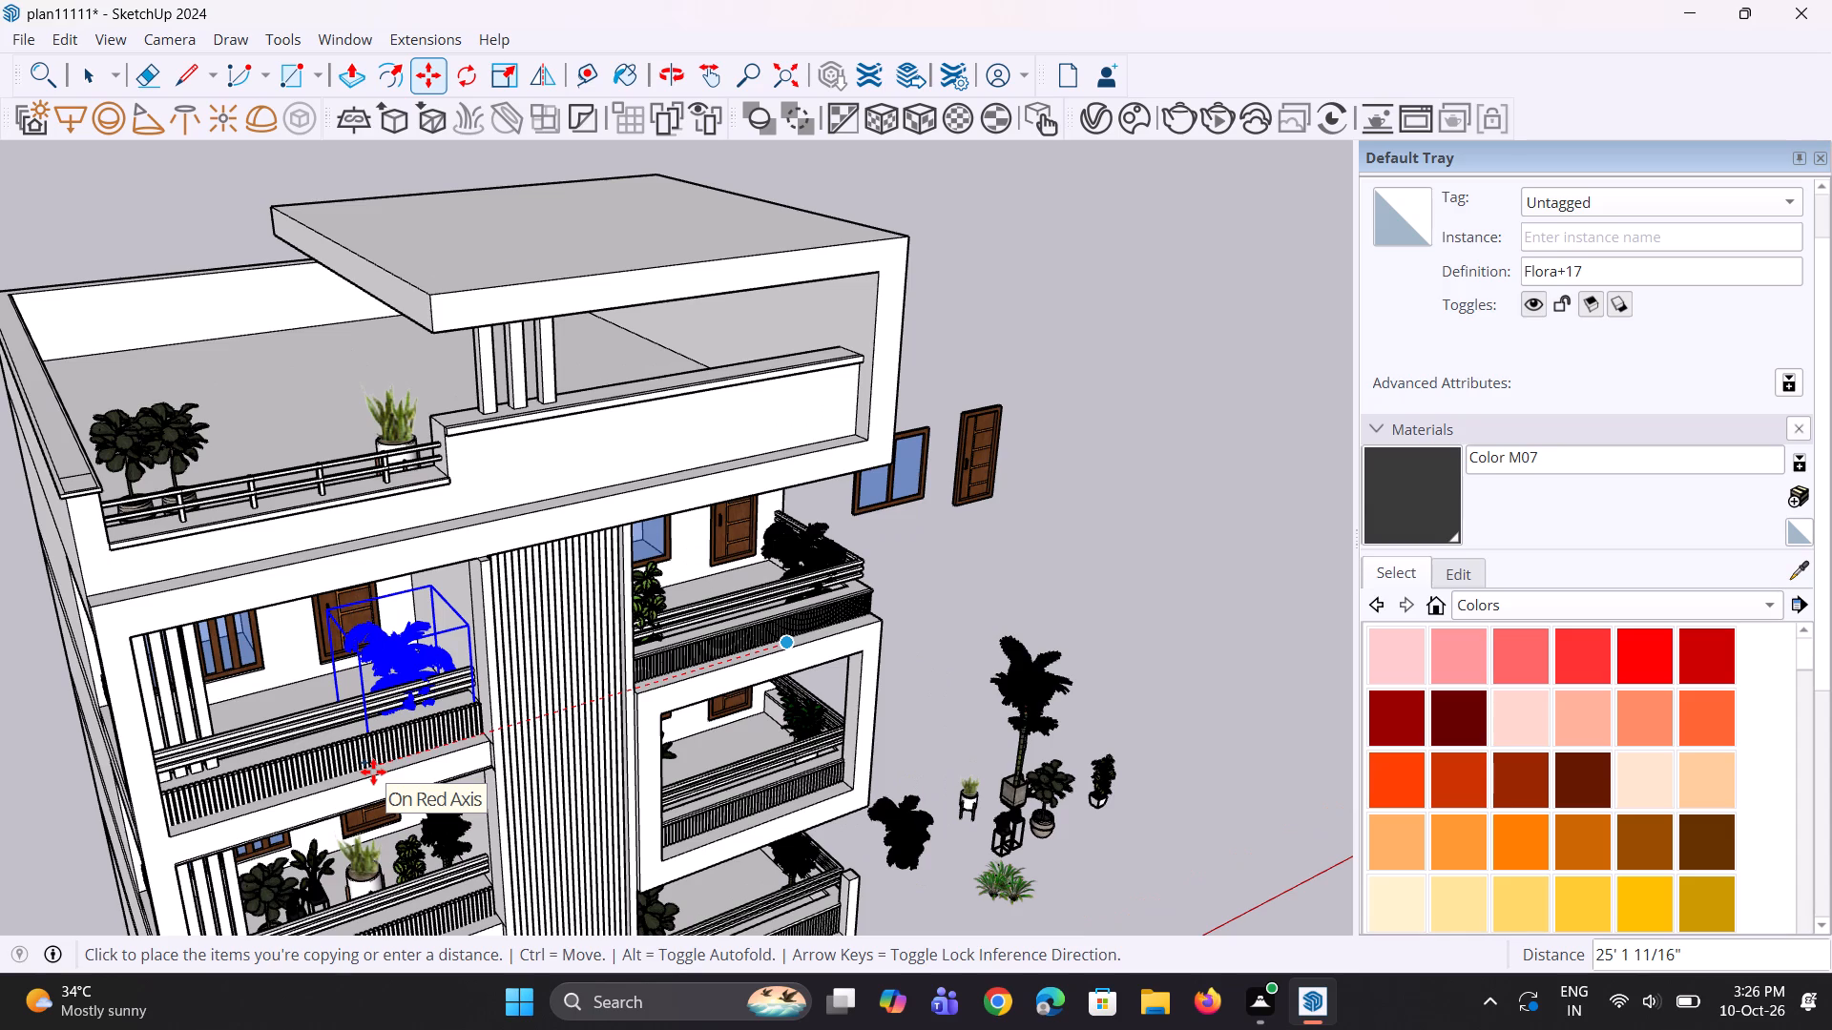
left_click(373, 772)
middle_click_drag(377, 779, 465, 809)
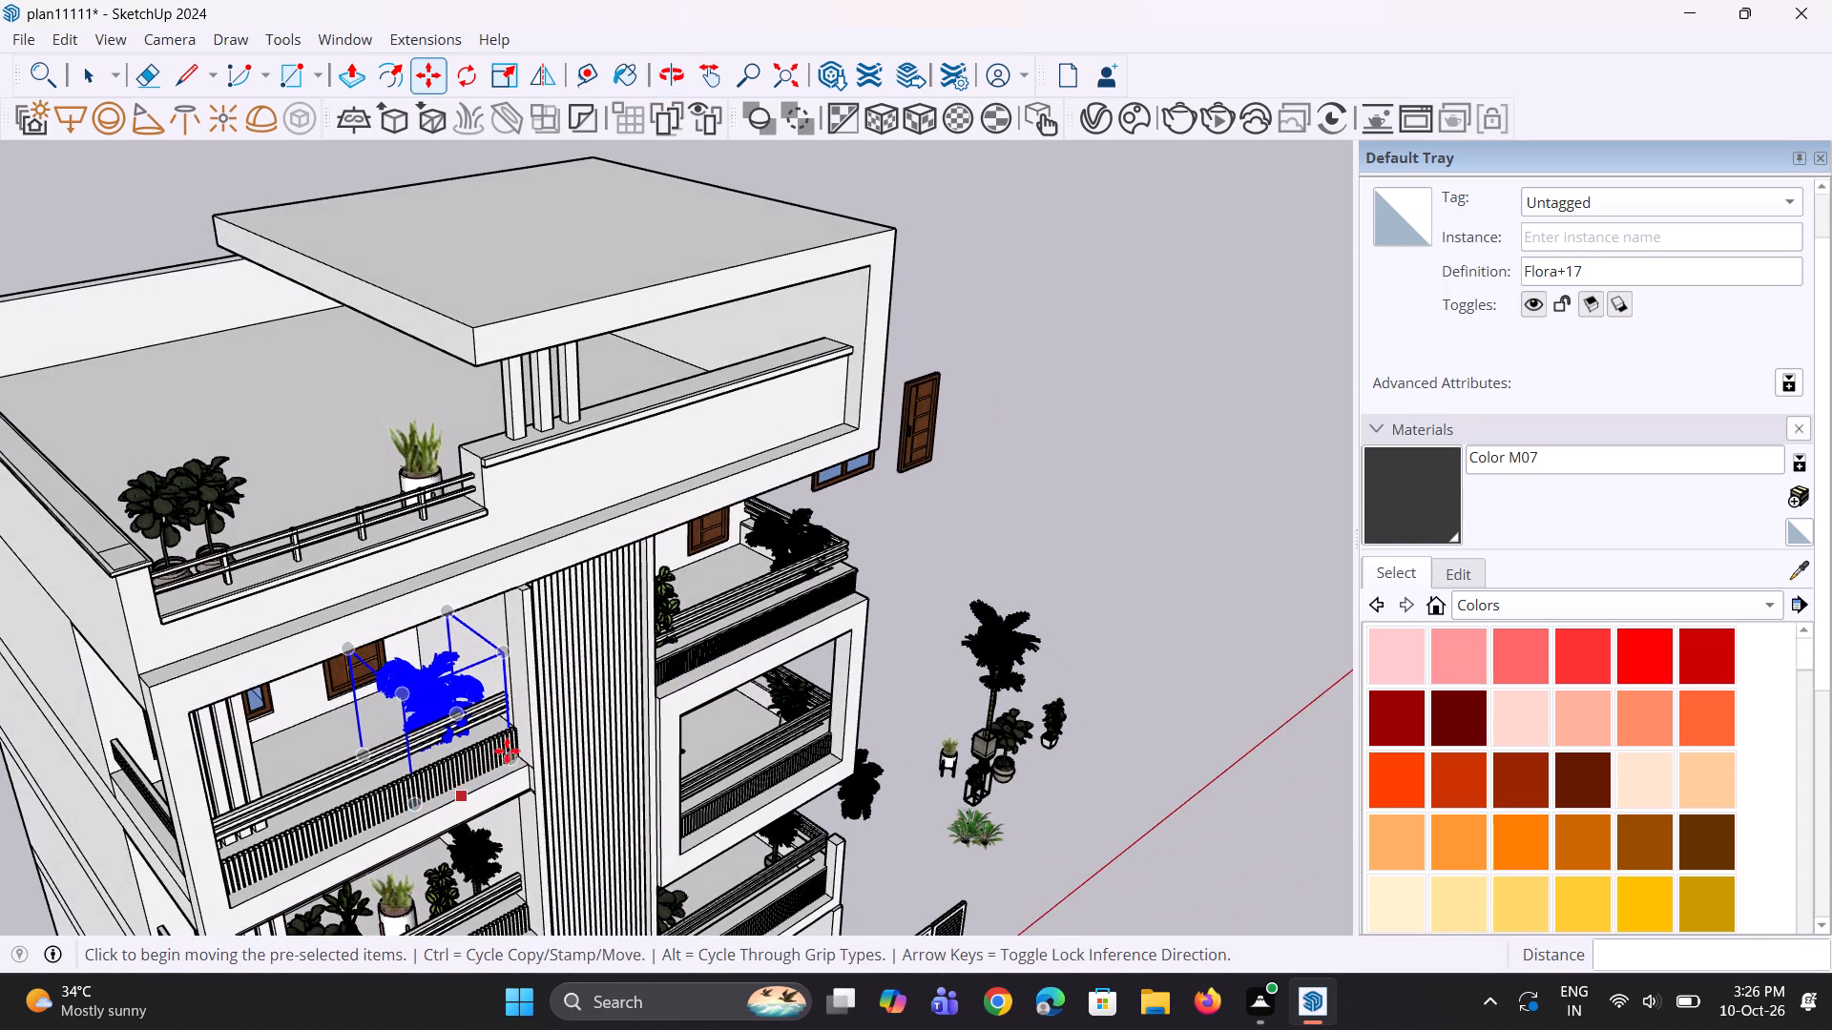
left_click(1086, 513)
key("space")
key("space")
key("space")
key("space")
key("space")
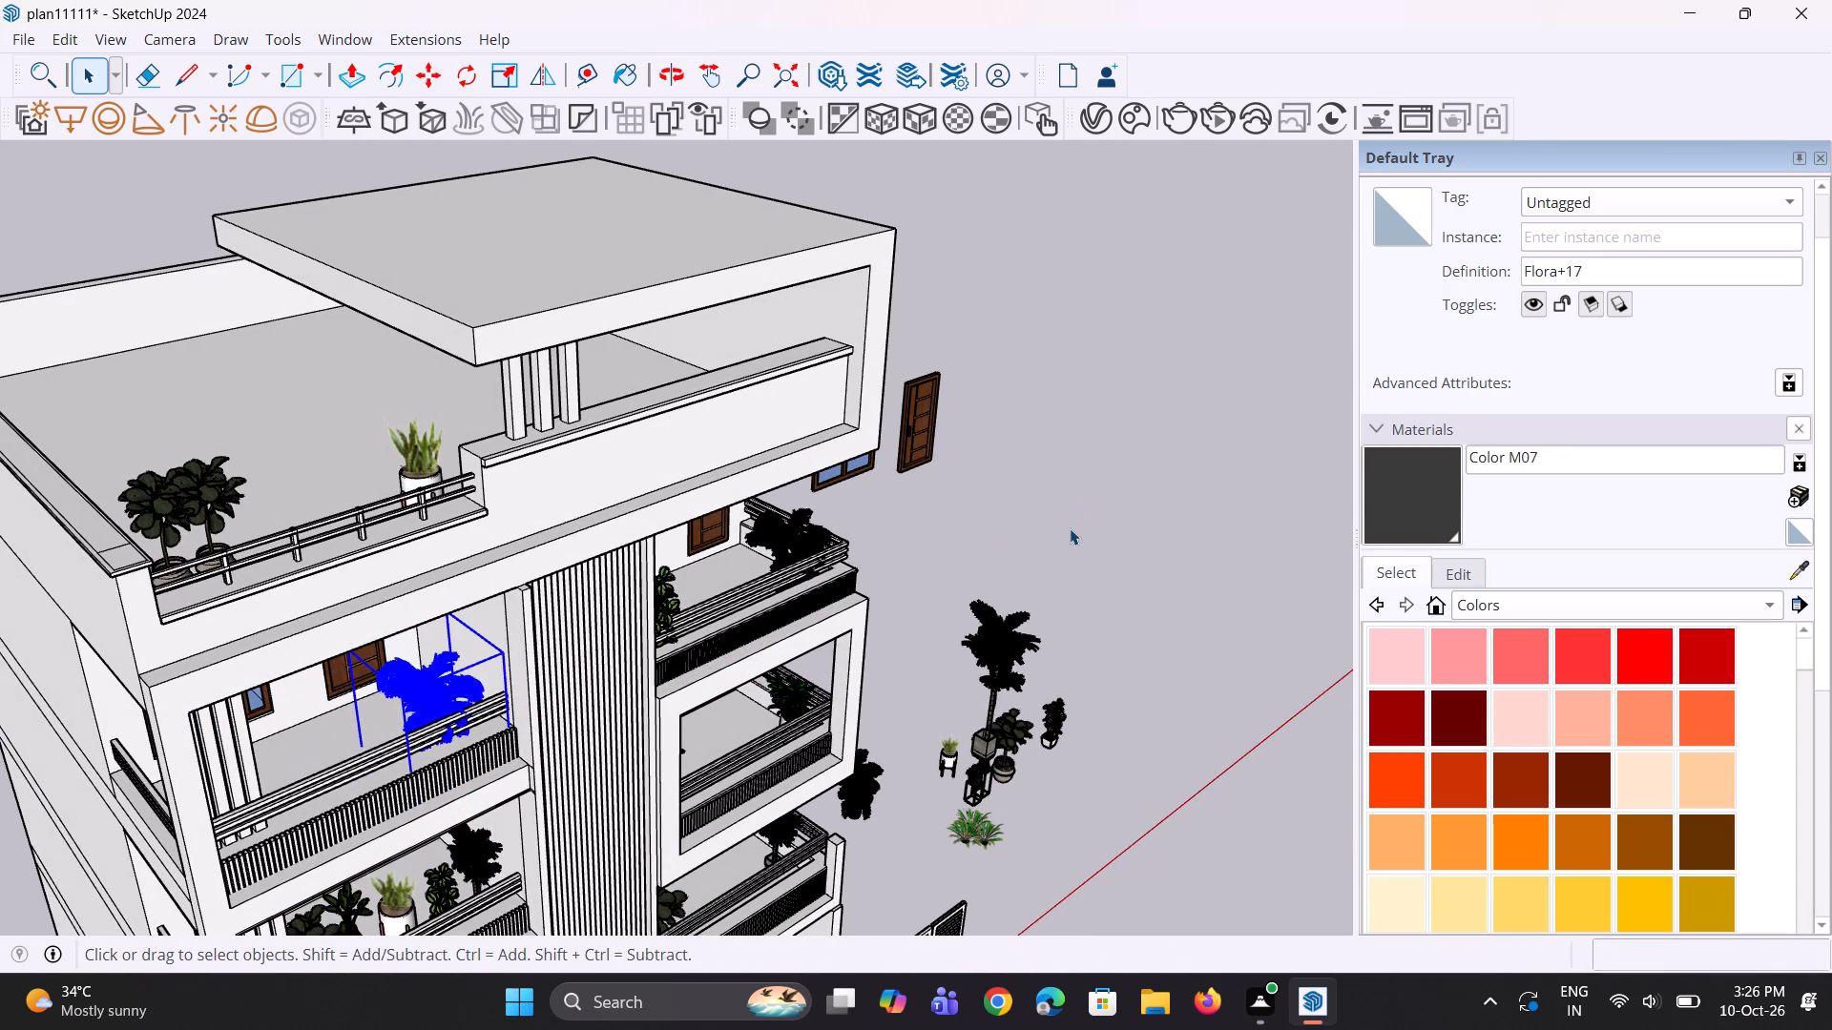
key("space")
key("space")
left_click(1070, 528)
Move the copied palm about 2' 6" along the top-floor left balcony toward its side wall by the ribbed column, near the railing.
scroll(564, 729, "up", 1)
middle_click_drag(575, 758, 975, 667)
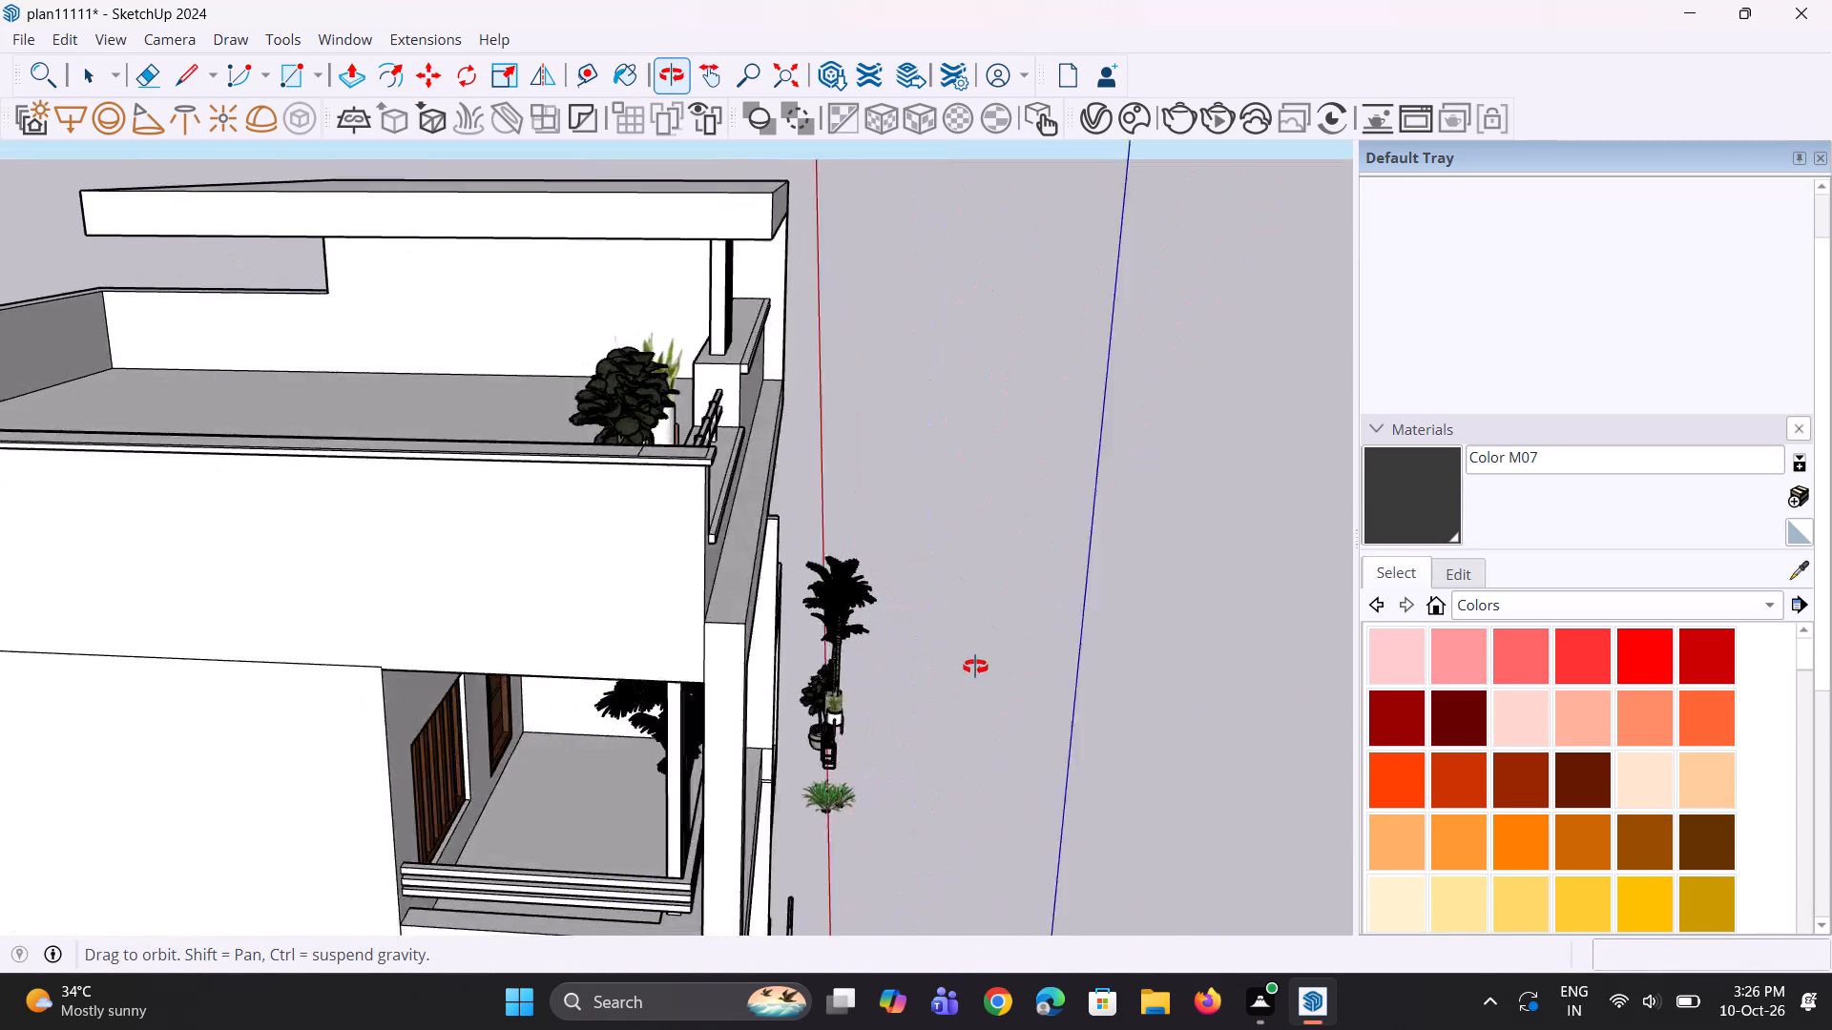
middle_click_drag(975, 667, 1009, 657)
scroll(722, 782, "up", 14)
middle_click_drag(718, 766, 732, 756)
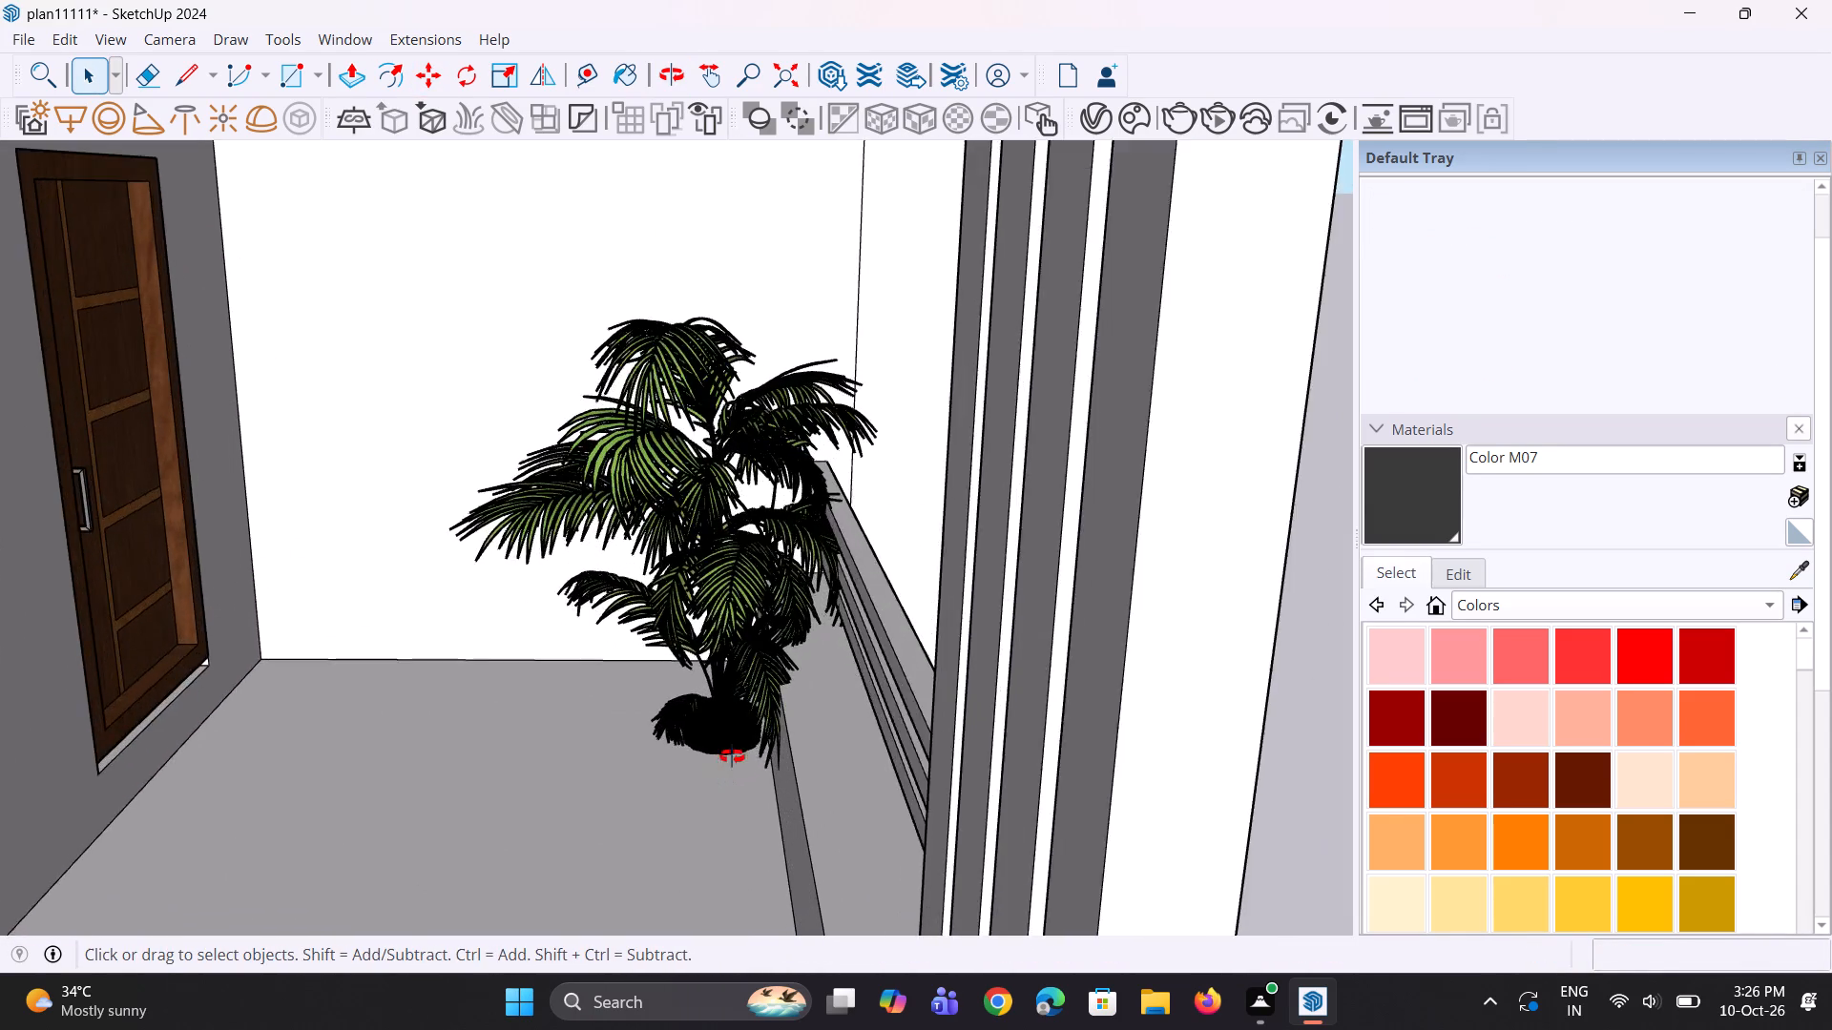
middle_click_drag(732, 756, 775, 723)
scroll(761, 715, "up", 2)
key("m")
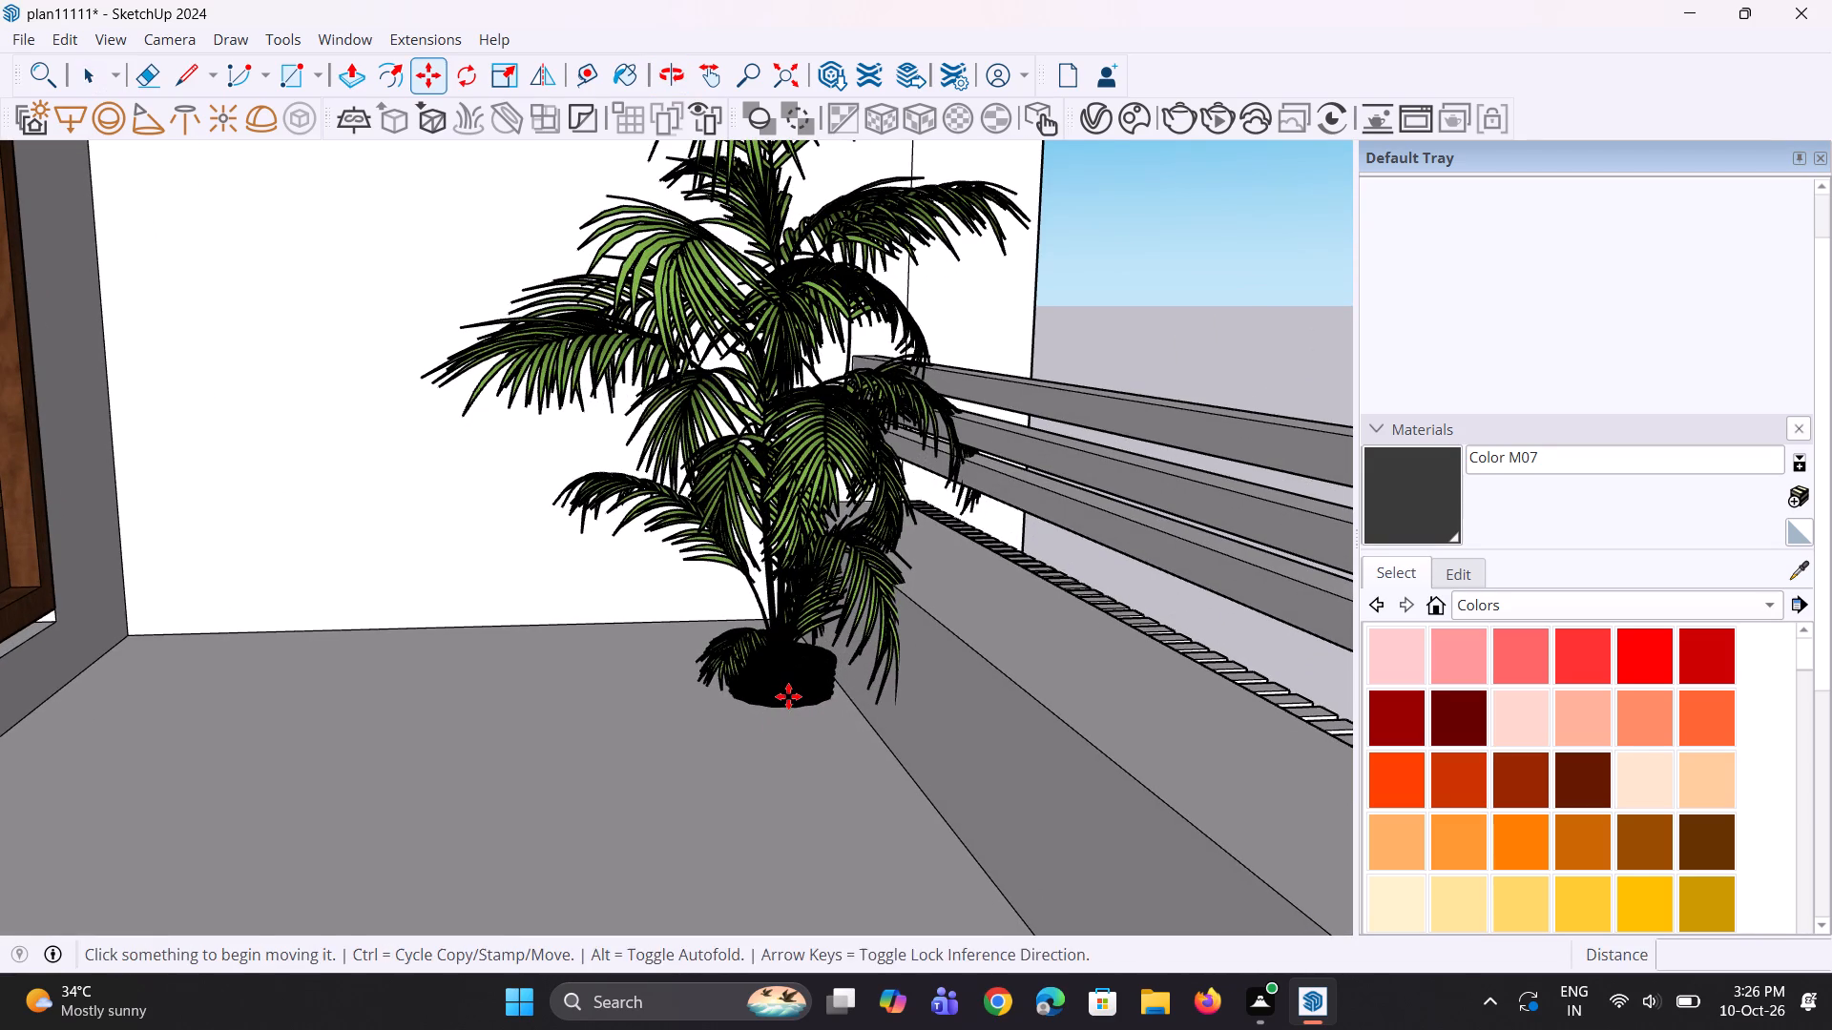
left_click(788, 696)
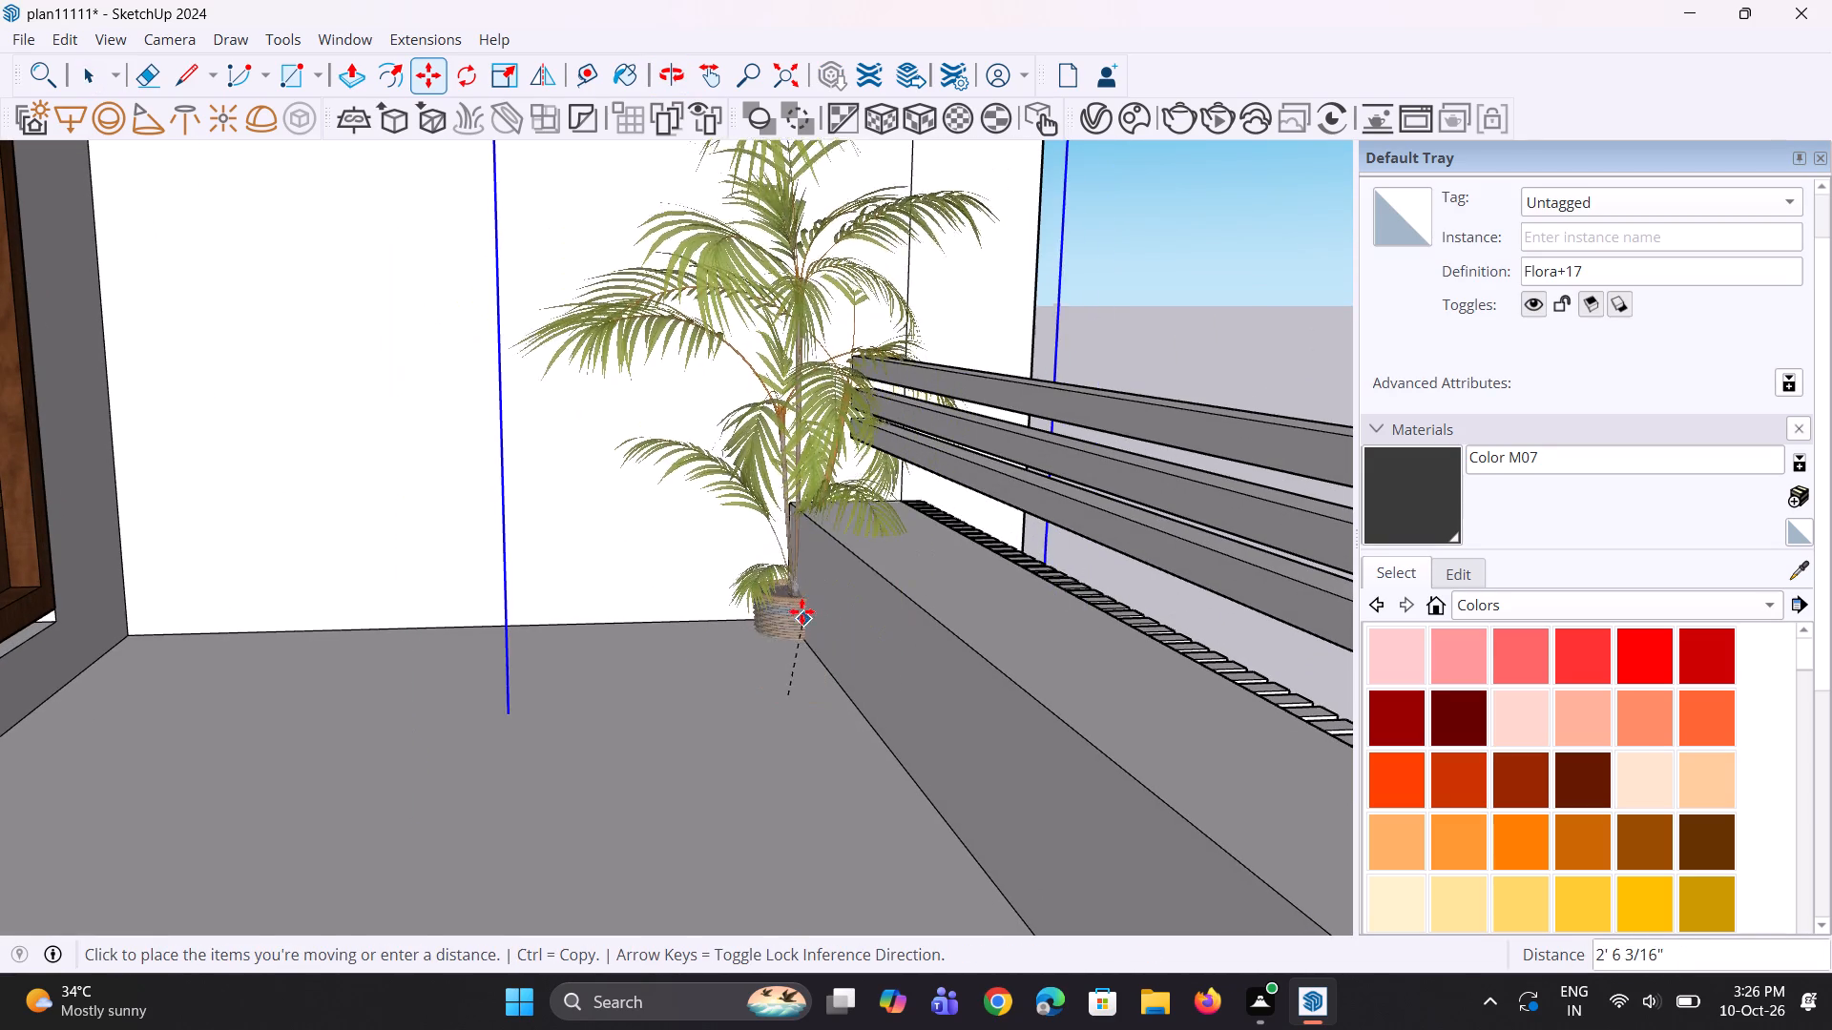
left_click(798, 608)
middle_click_drag(822, 642, 579, 698)
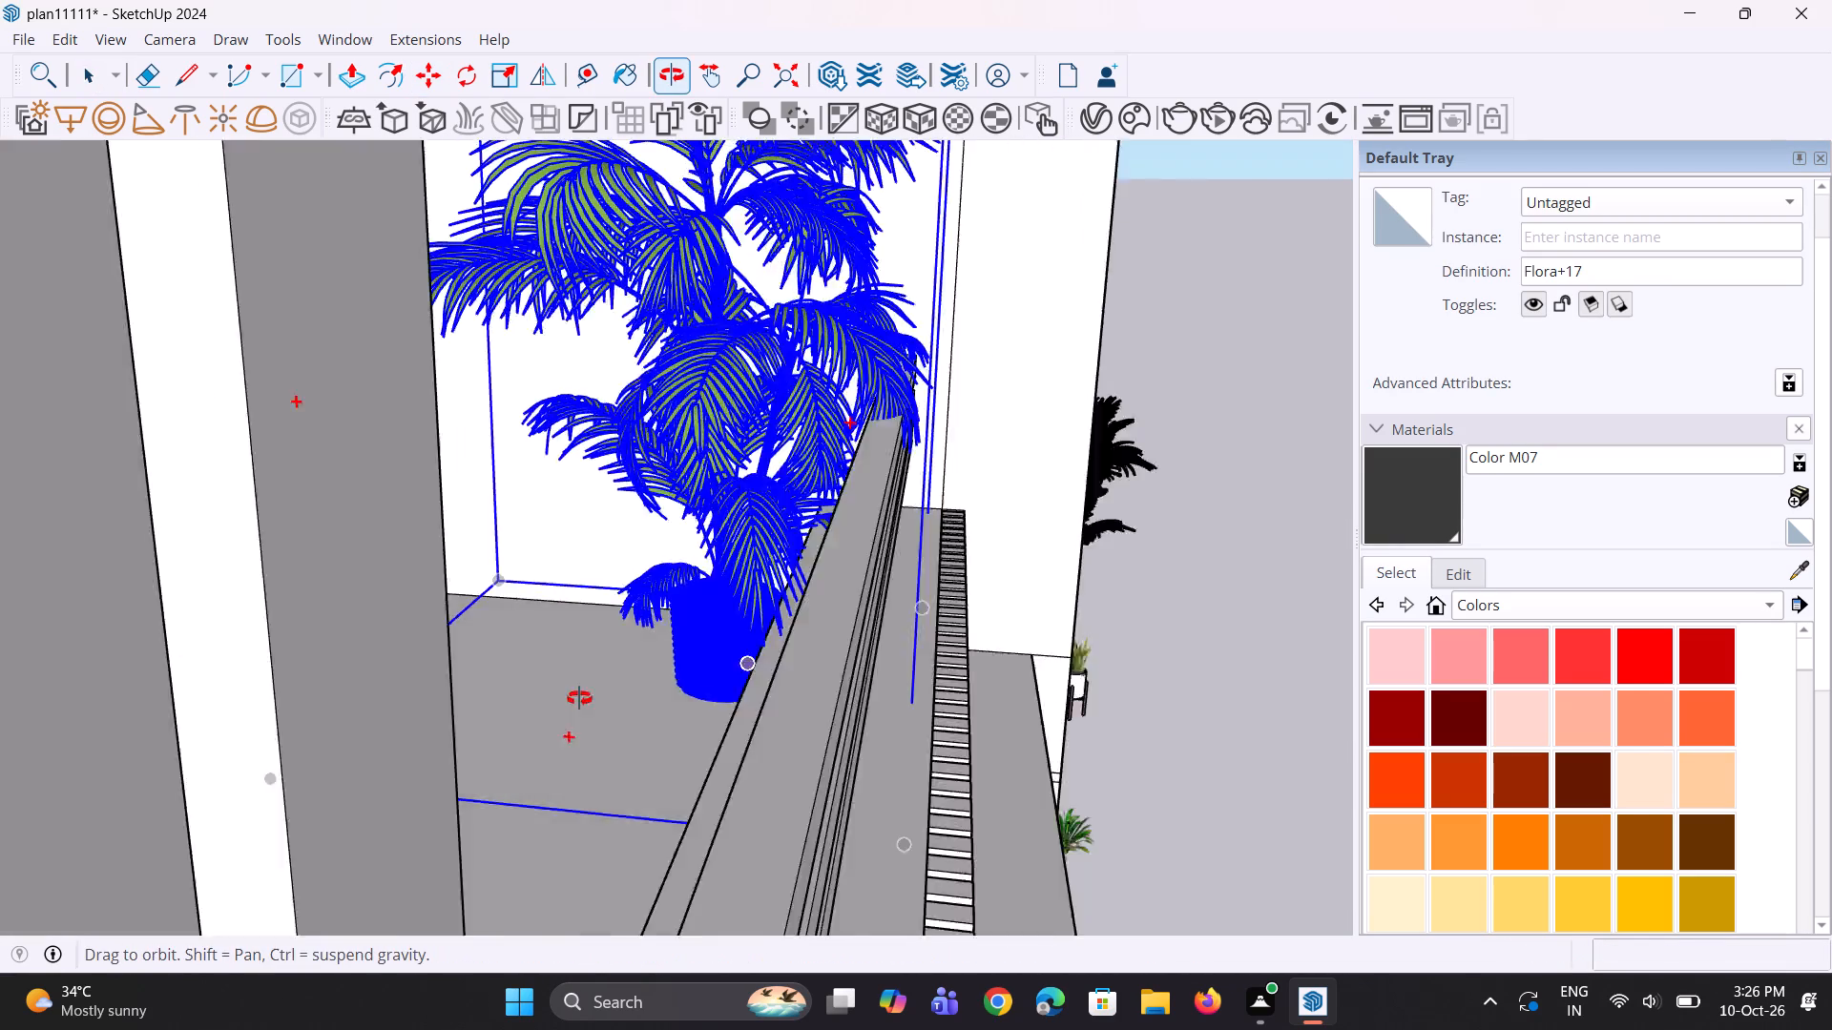
middle_click_drag(579, 698, 553, 702)
key("space")
key("space")
key("space")
left_click(1292, 762)
Delete the spare potted plants standing beside the building, keeping the green leafy planting and the dark plant next to it.
middle_click_drag(1113, 715, 738, 690)
scroll(759, 682, "down", 5)
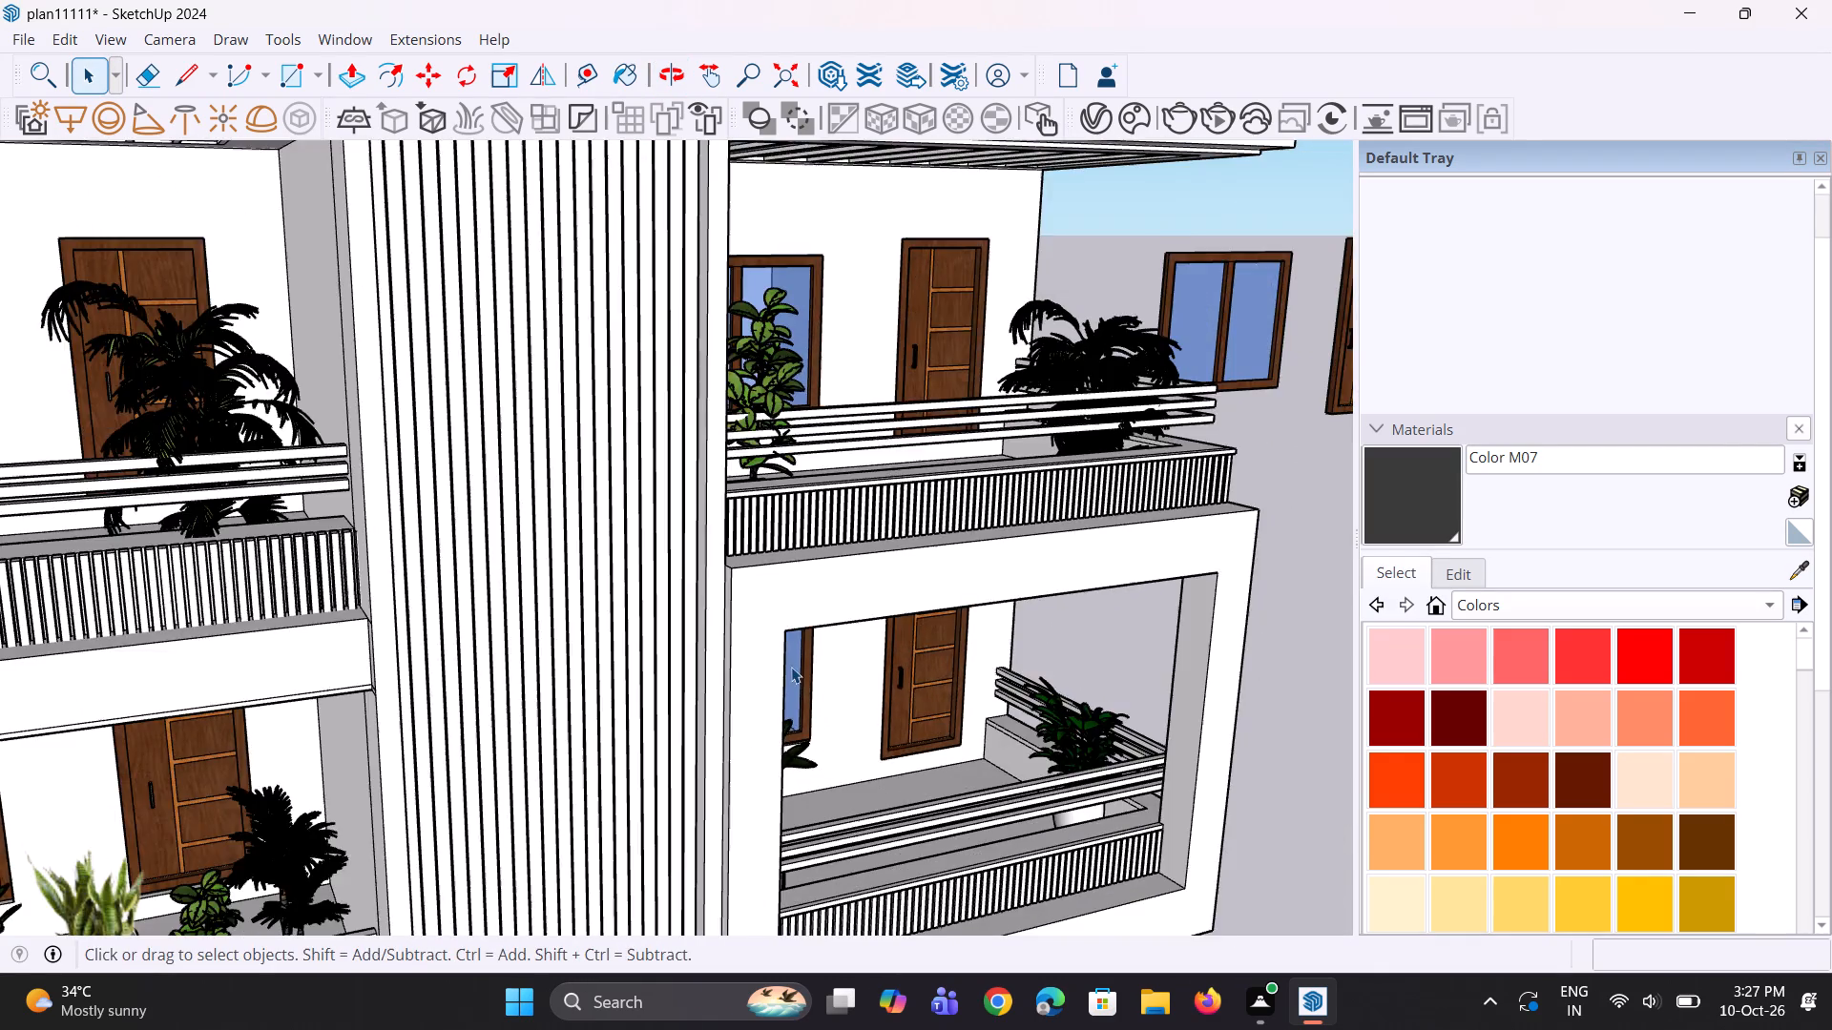
scroll(791, 667, "down", 4)
middle_click_drag(686, 652, 625, 595)
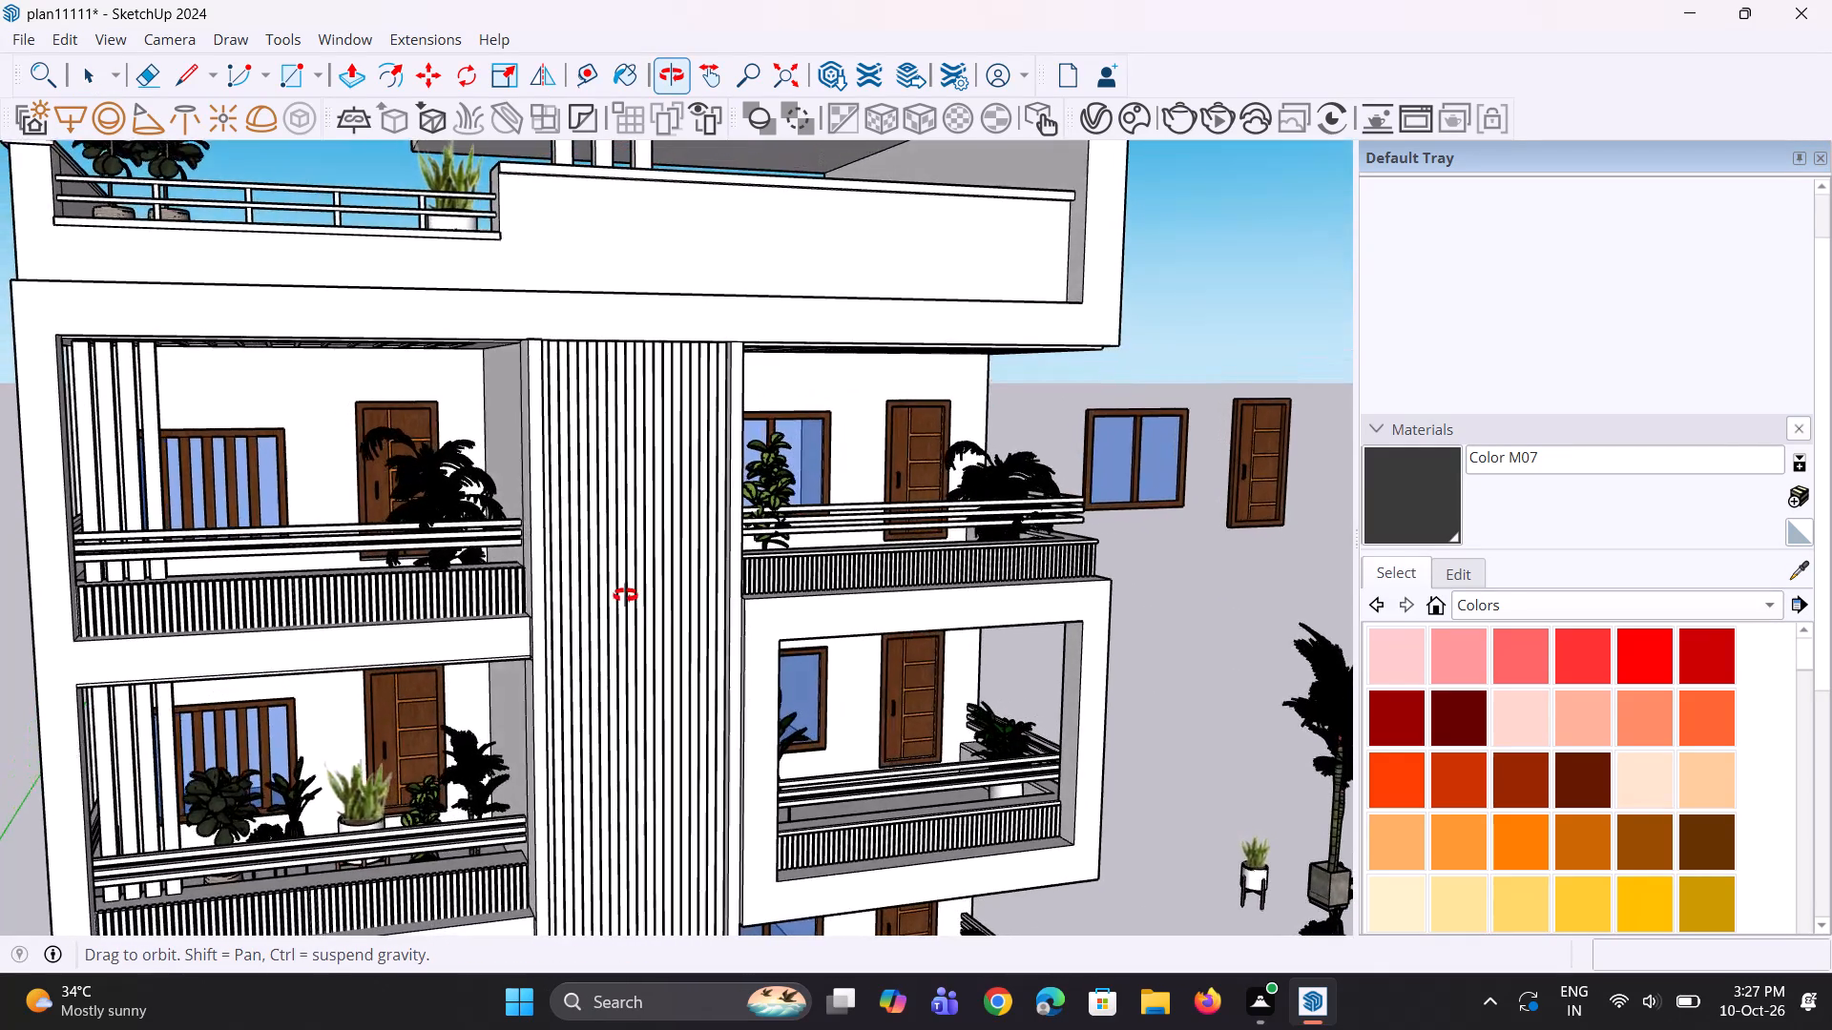
middle_click_drag(625, 595, 620, 580)
scroll(387, 629, "down", 7)
middle_click_drag(275, 738, 276, 795)
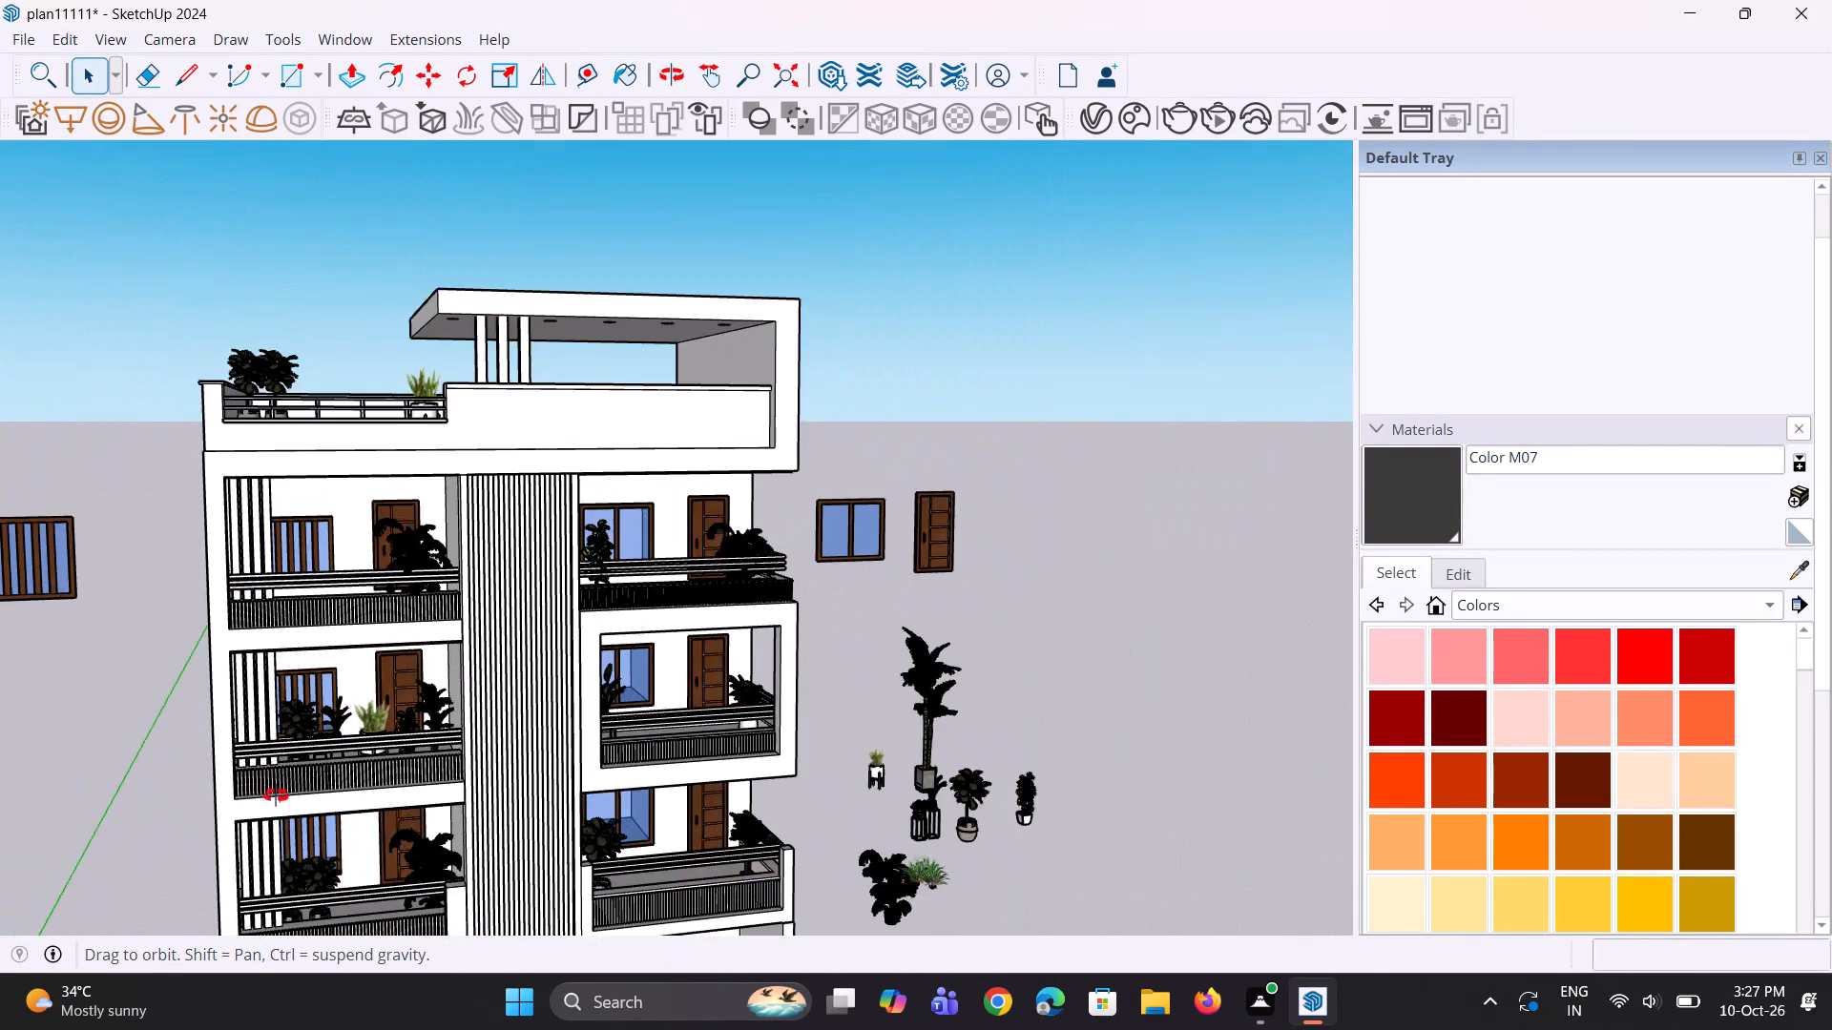
middle_click_drag(276, 795, 270, 806)
scroll(281, 749, "down", 3)
scroll(251, 762, "up", 1)
middle_click_drag(251, 762, 220, 660)
key("space")
key("space")
scroll(765, 712, "up", 2)
left_click_drag(759, 621, 1033, 909)
key("Delete")
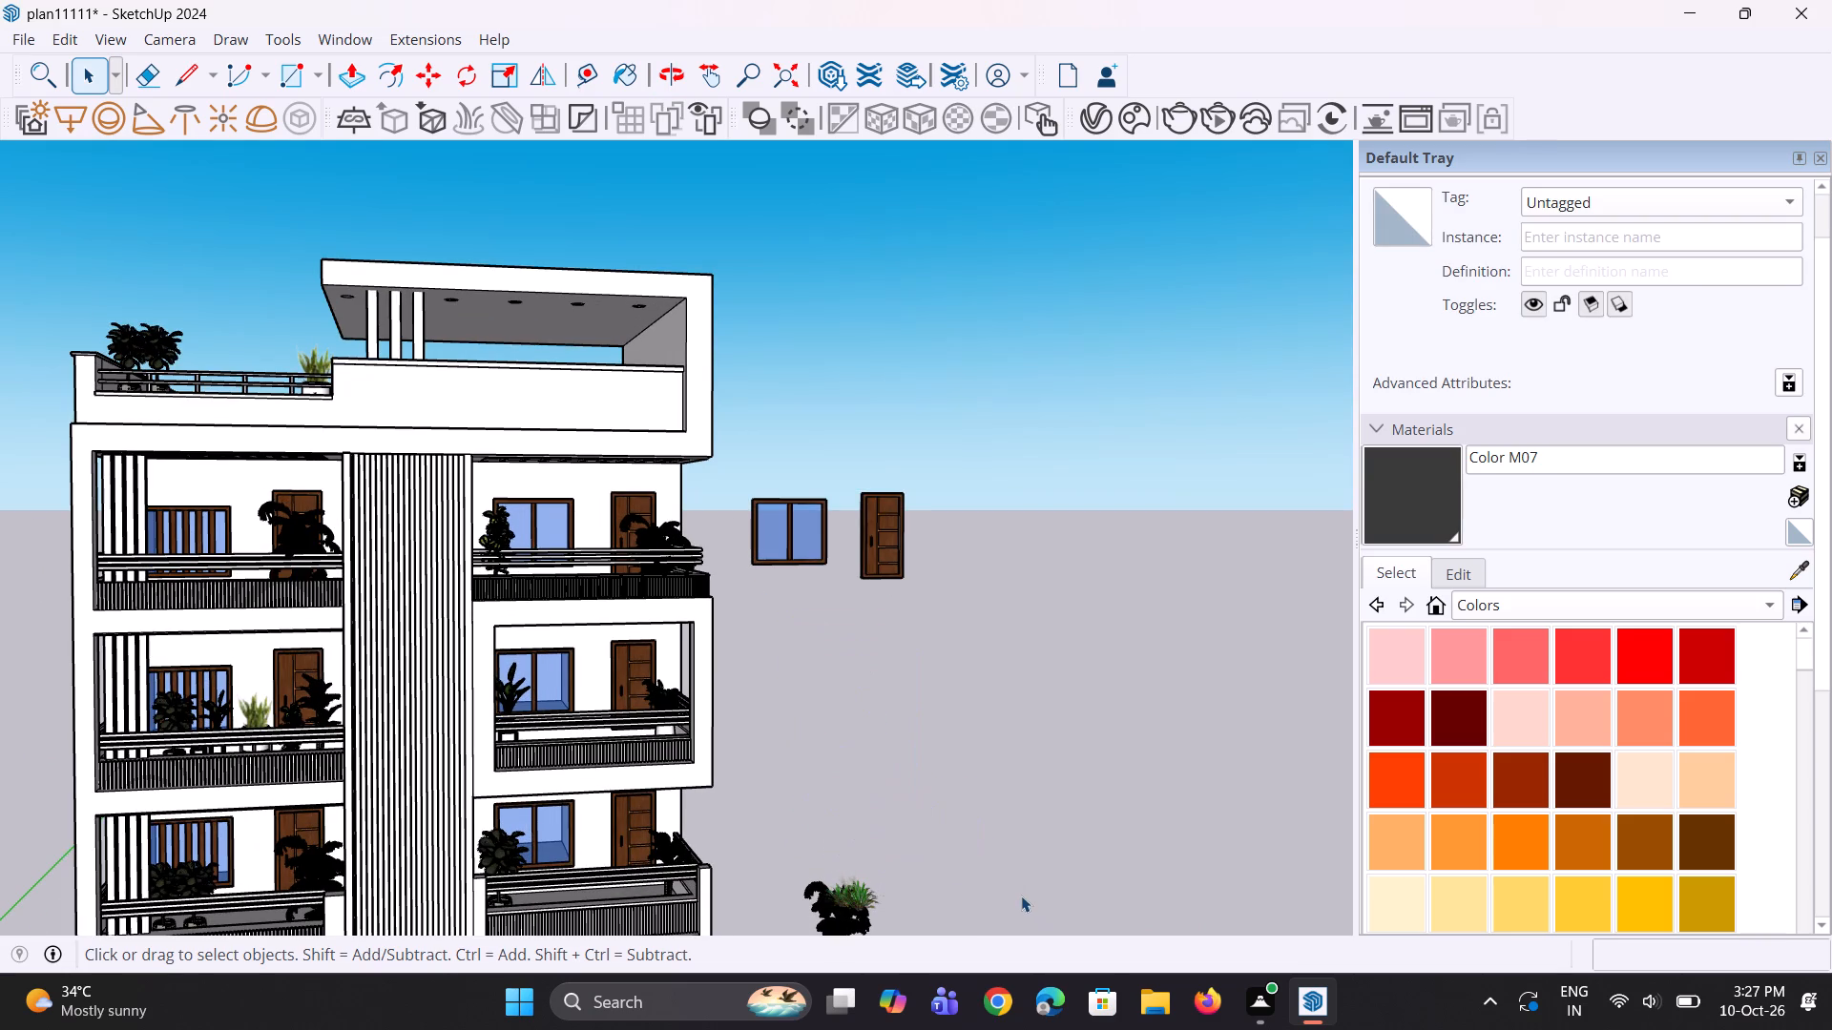
Copy the spare green leafy planting beside the building to the front of the ground-floor gate opening.
scroll(690, 621, "down", 3)
scroll(614, 690, "down", 3)
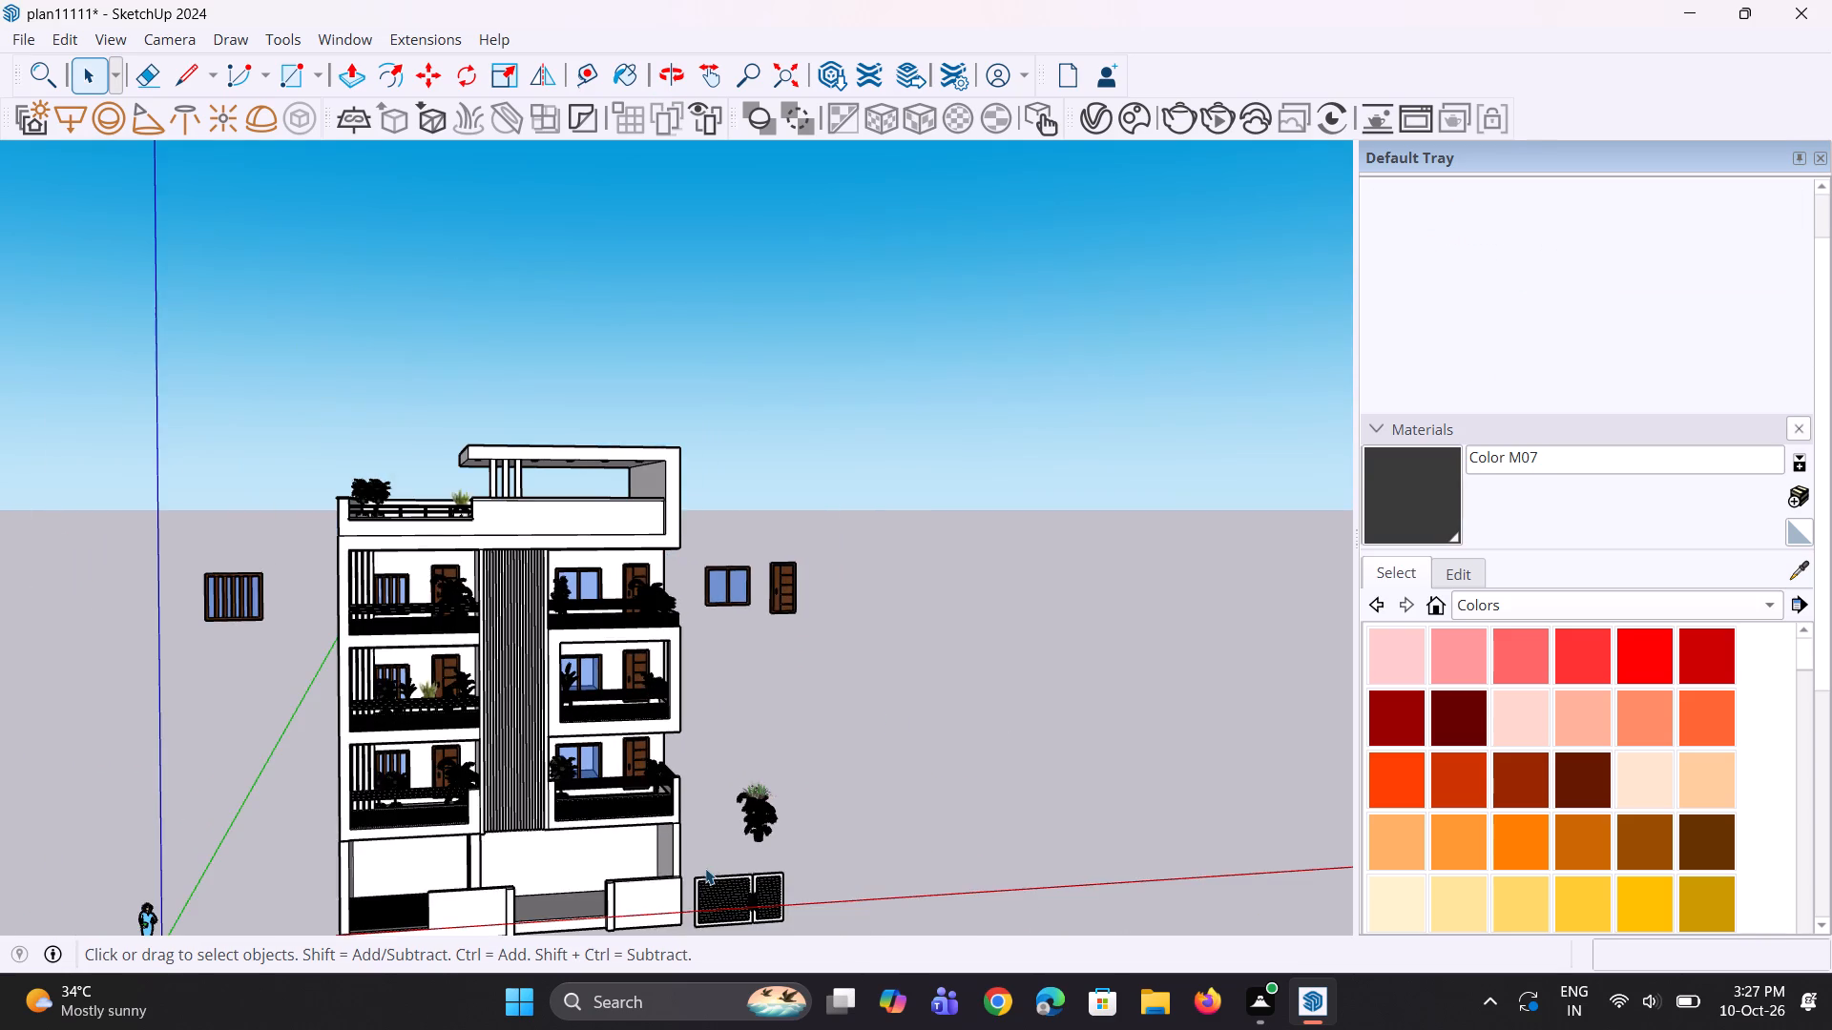
middle_click_drag(700, 869, 634, 908)
scroll(720, 797, "up", 4)
scroll(725, 797, "down", 1)
scroll(730, 798, "up", 3)
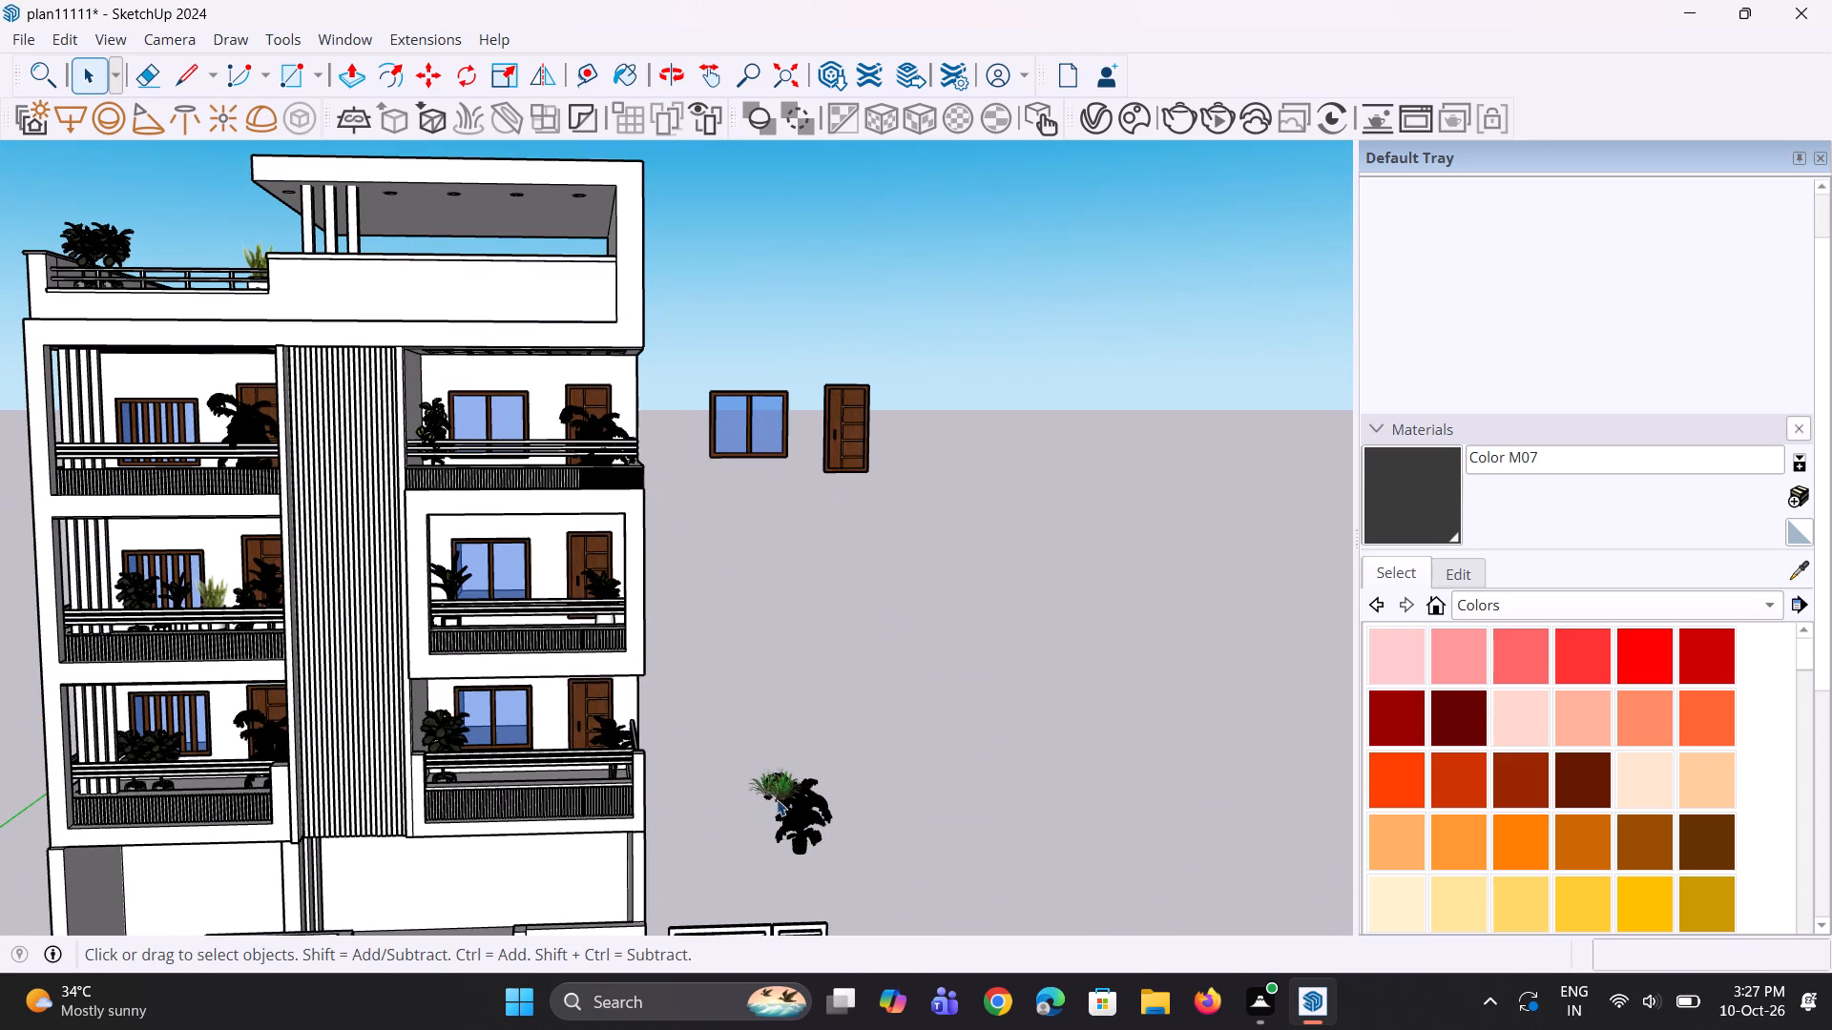
left_click(771, 789)
scroll(757, 827, "up", 4)
key("m")
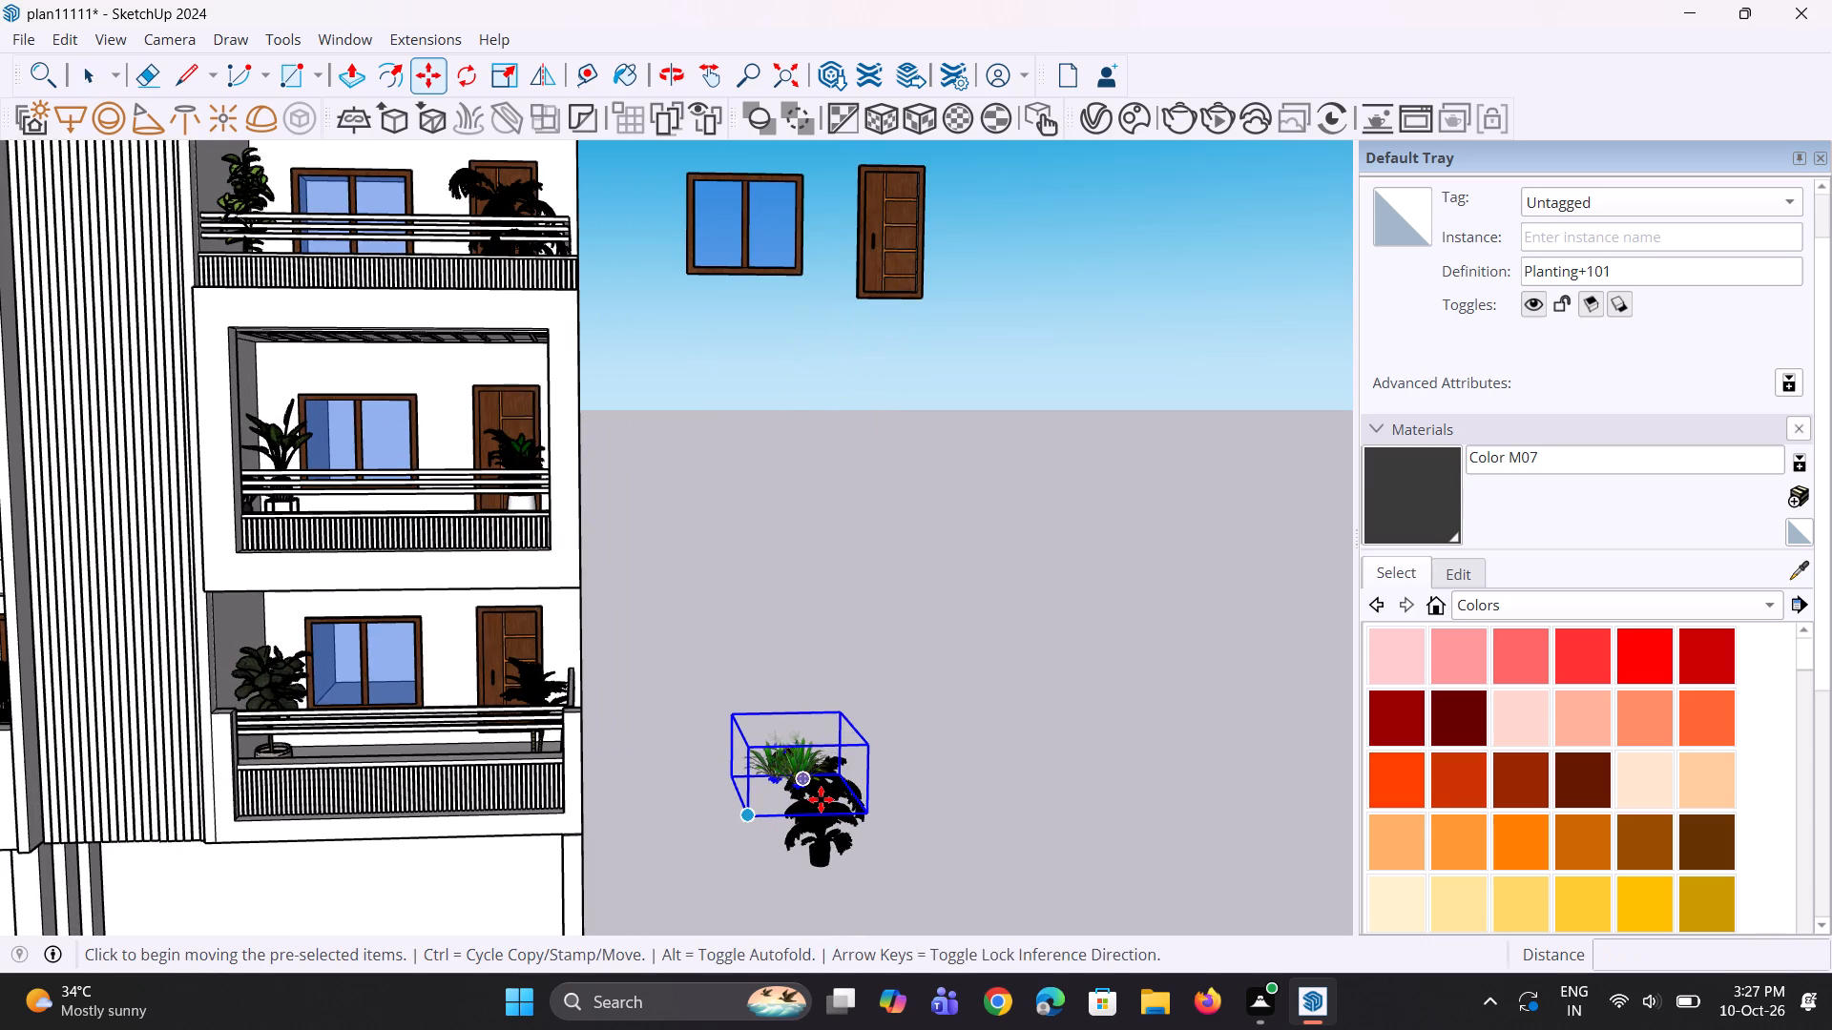
left_click(822, 777)
scroll(786, 640, "down", 3)
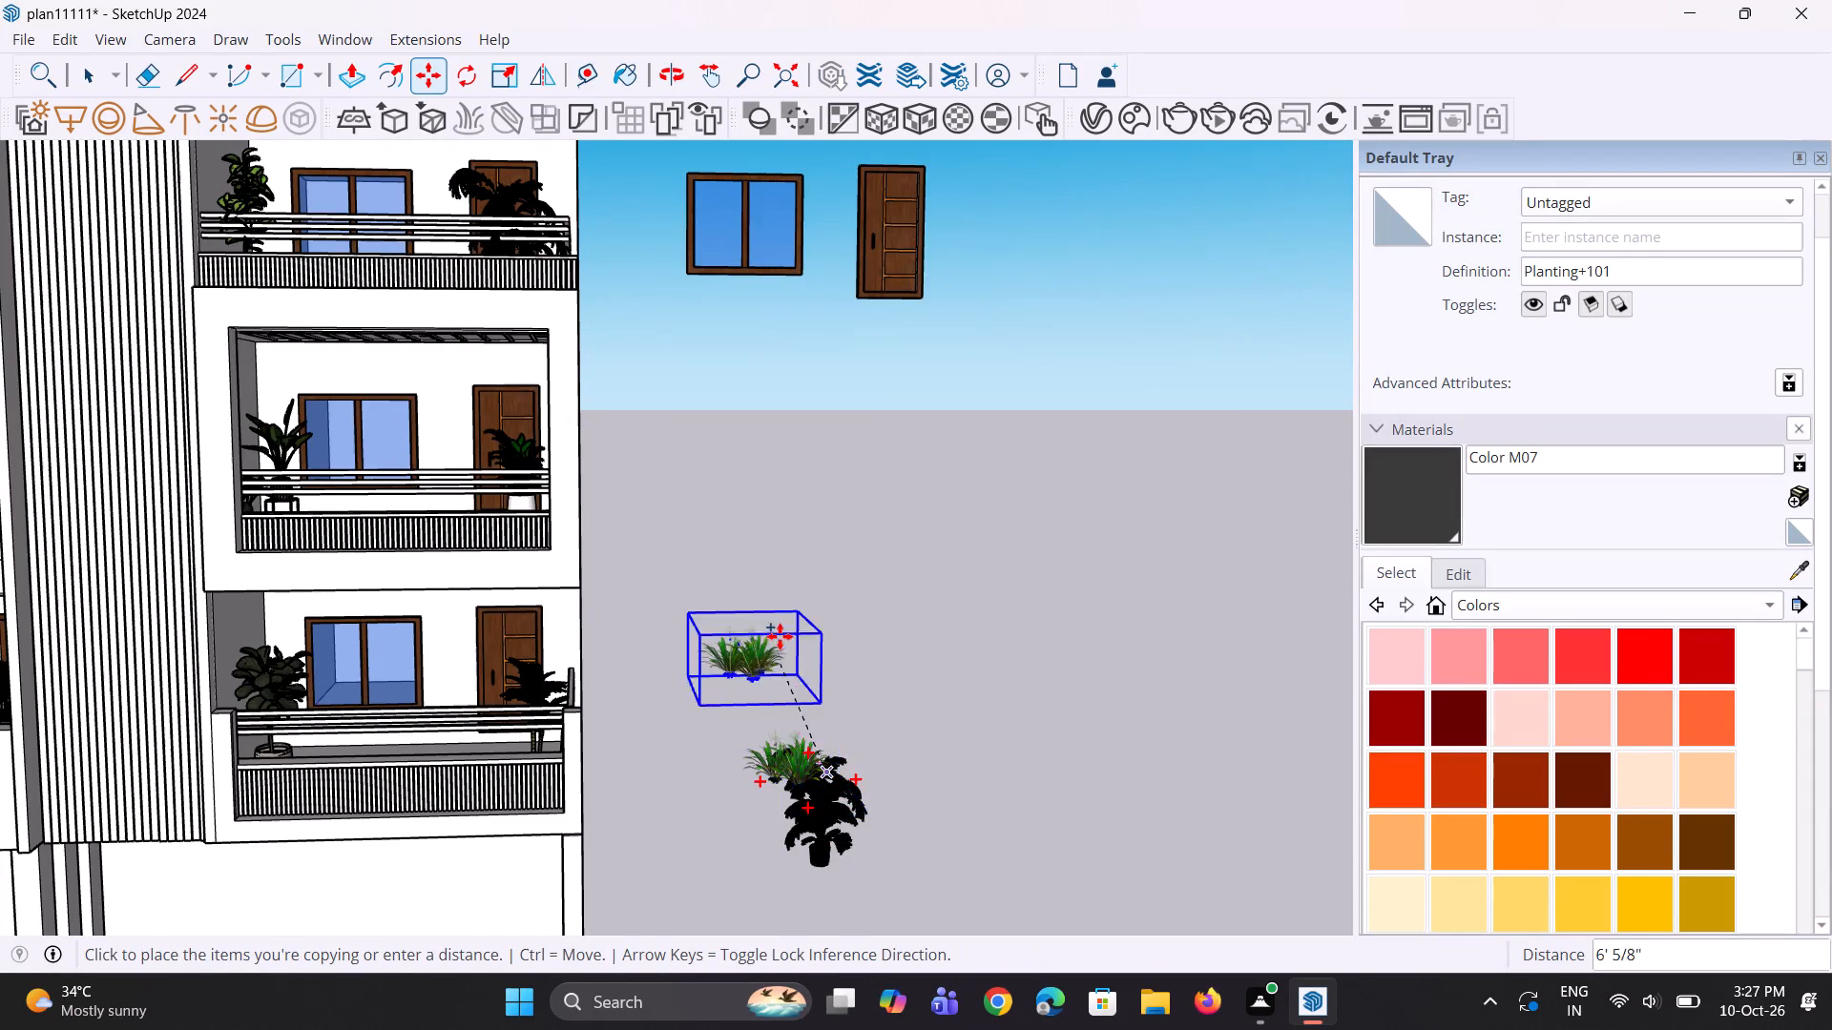
scroll(811, 642, "down", 7)
scroll(760, 725, "down", 2)
scroll(393, 897, "up", 2)
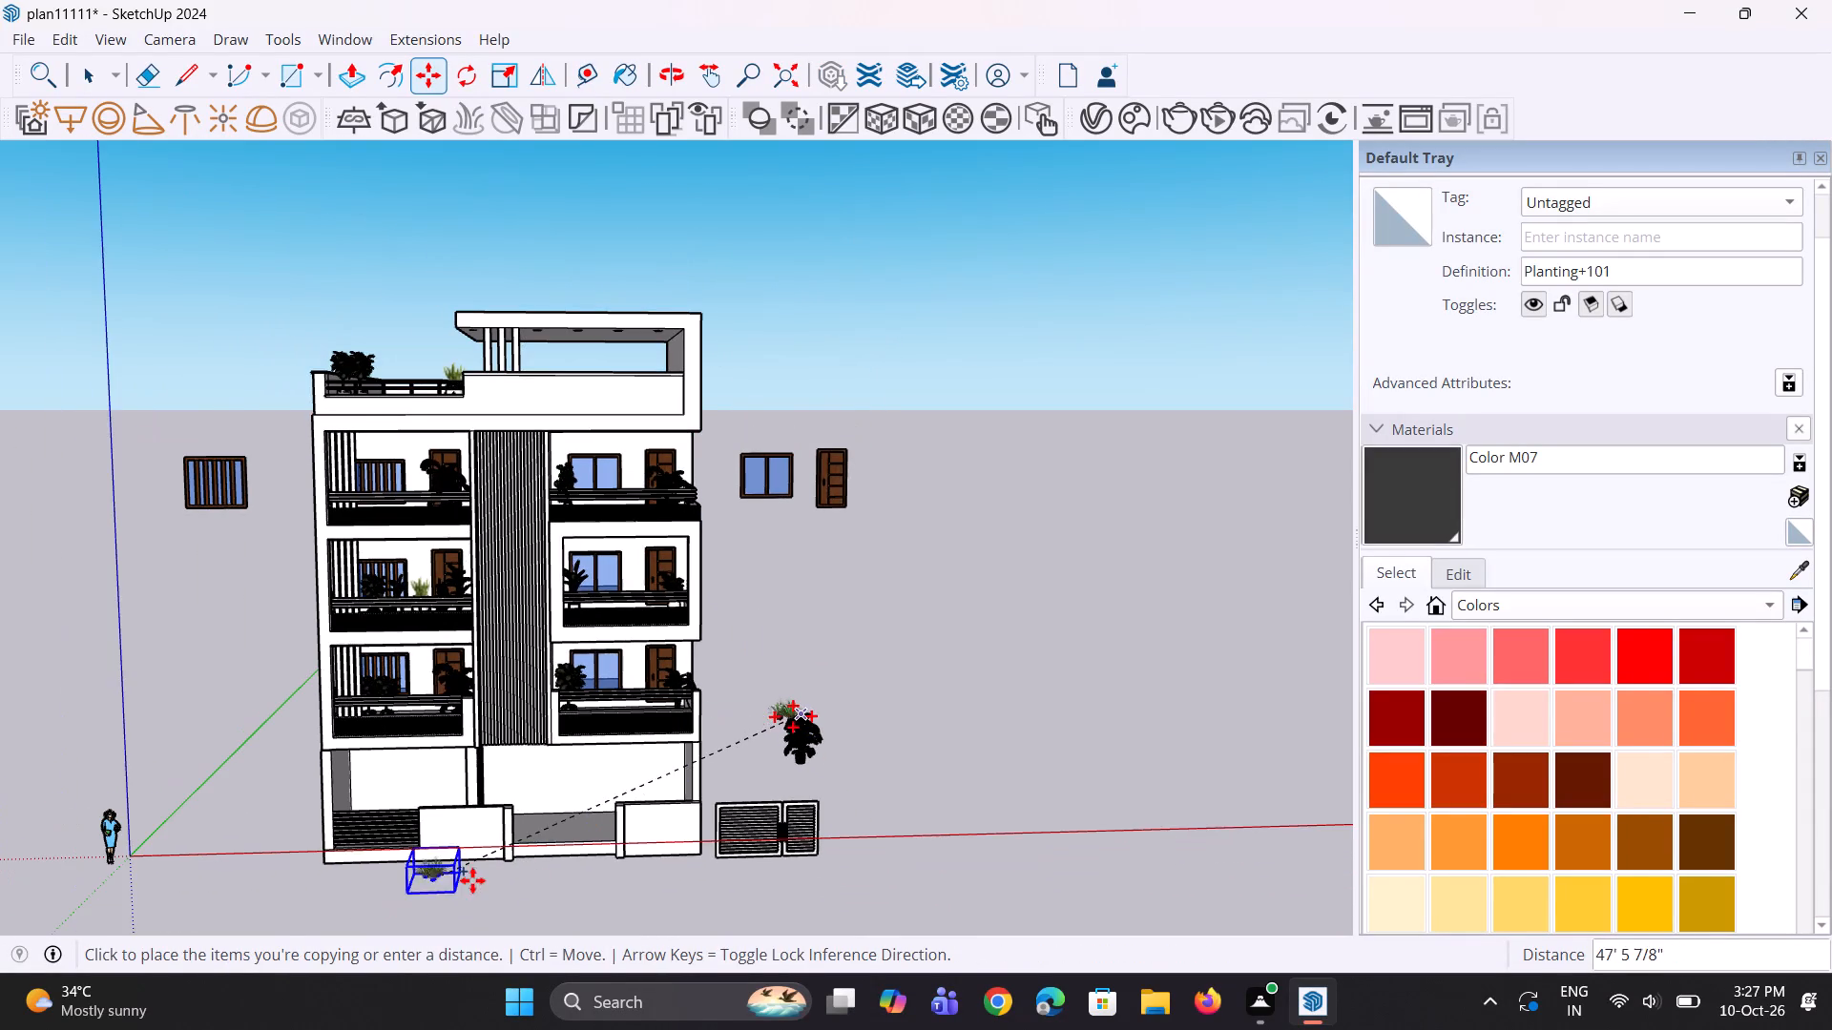
scroll(472, 880, "up", 1)
scroll(576, 875, "up", 5)
left_click(584, 880)
scroll(636, 779, "down", 3)
scroll(851, 730, "down", 4)
middle_click_drag(847, 739, 760, 886)
key("space")
key("space")
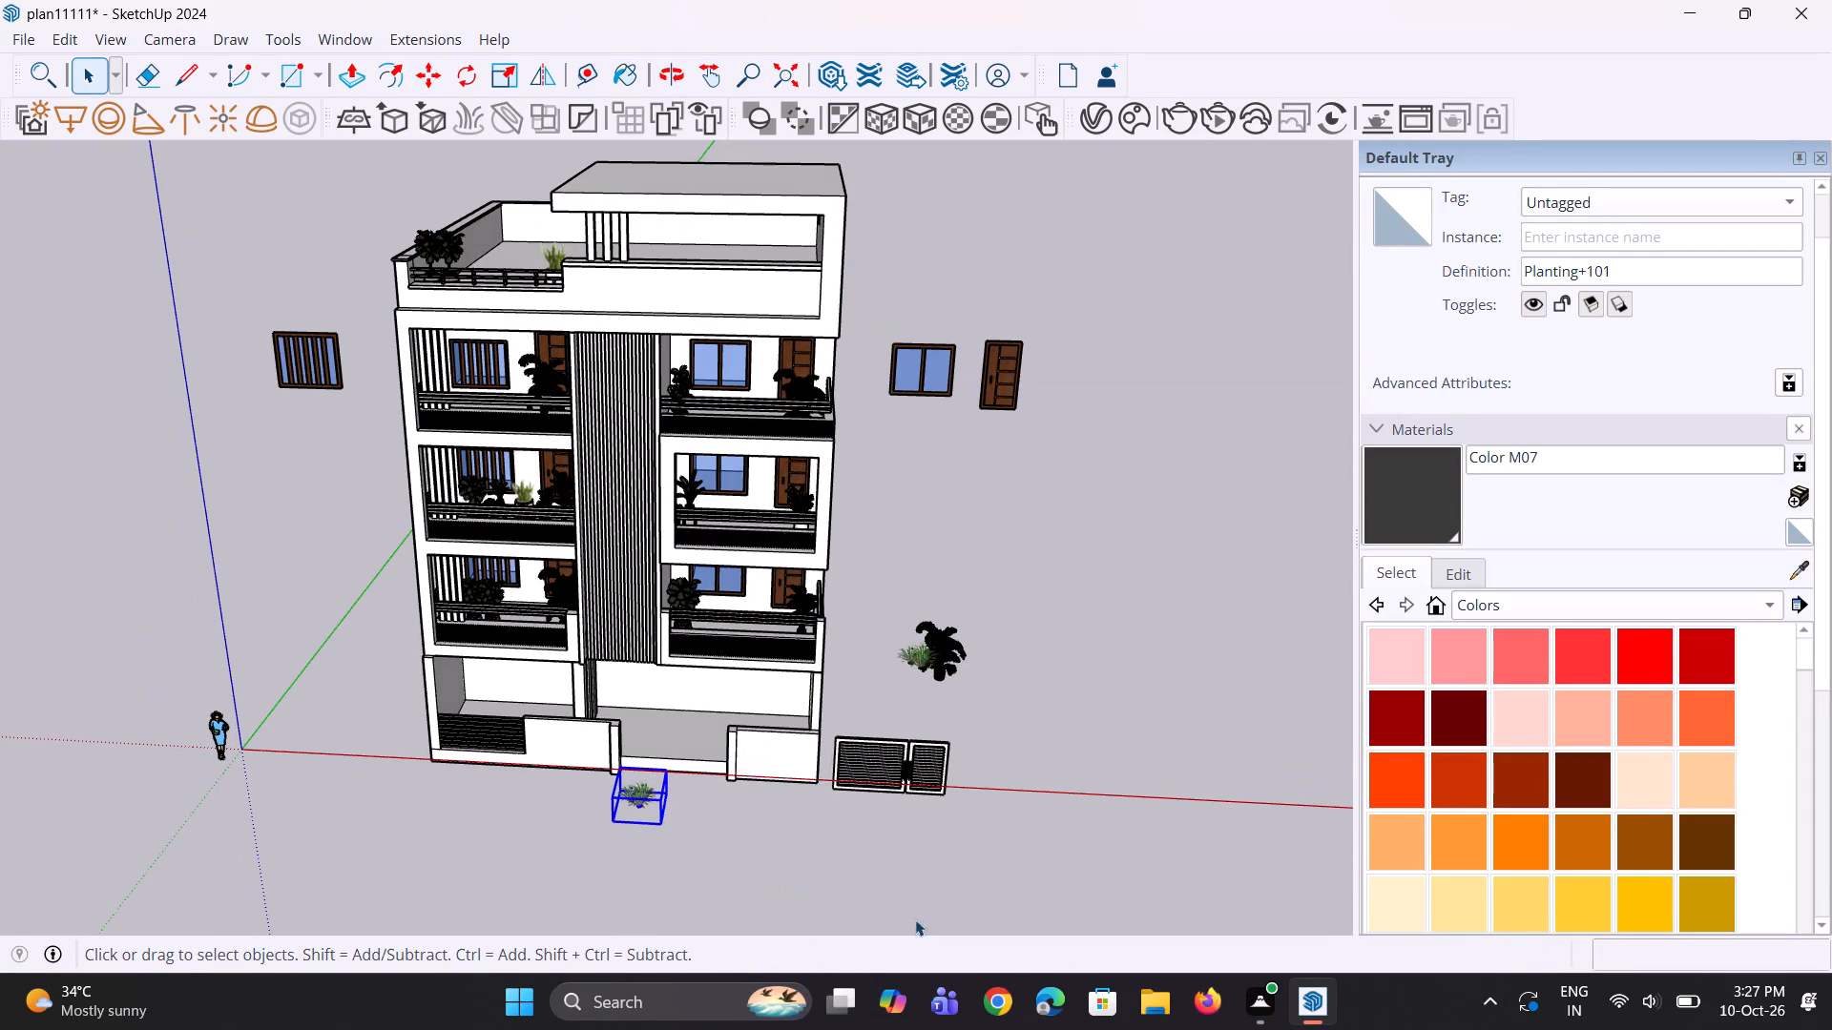
scroll(908, 669, "up", 7)
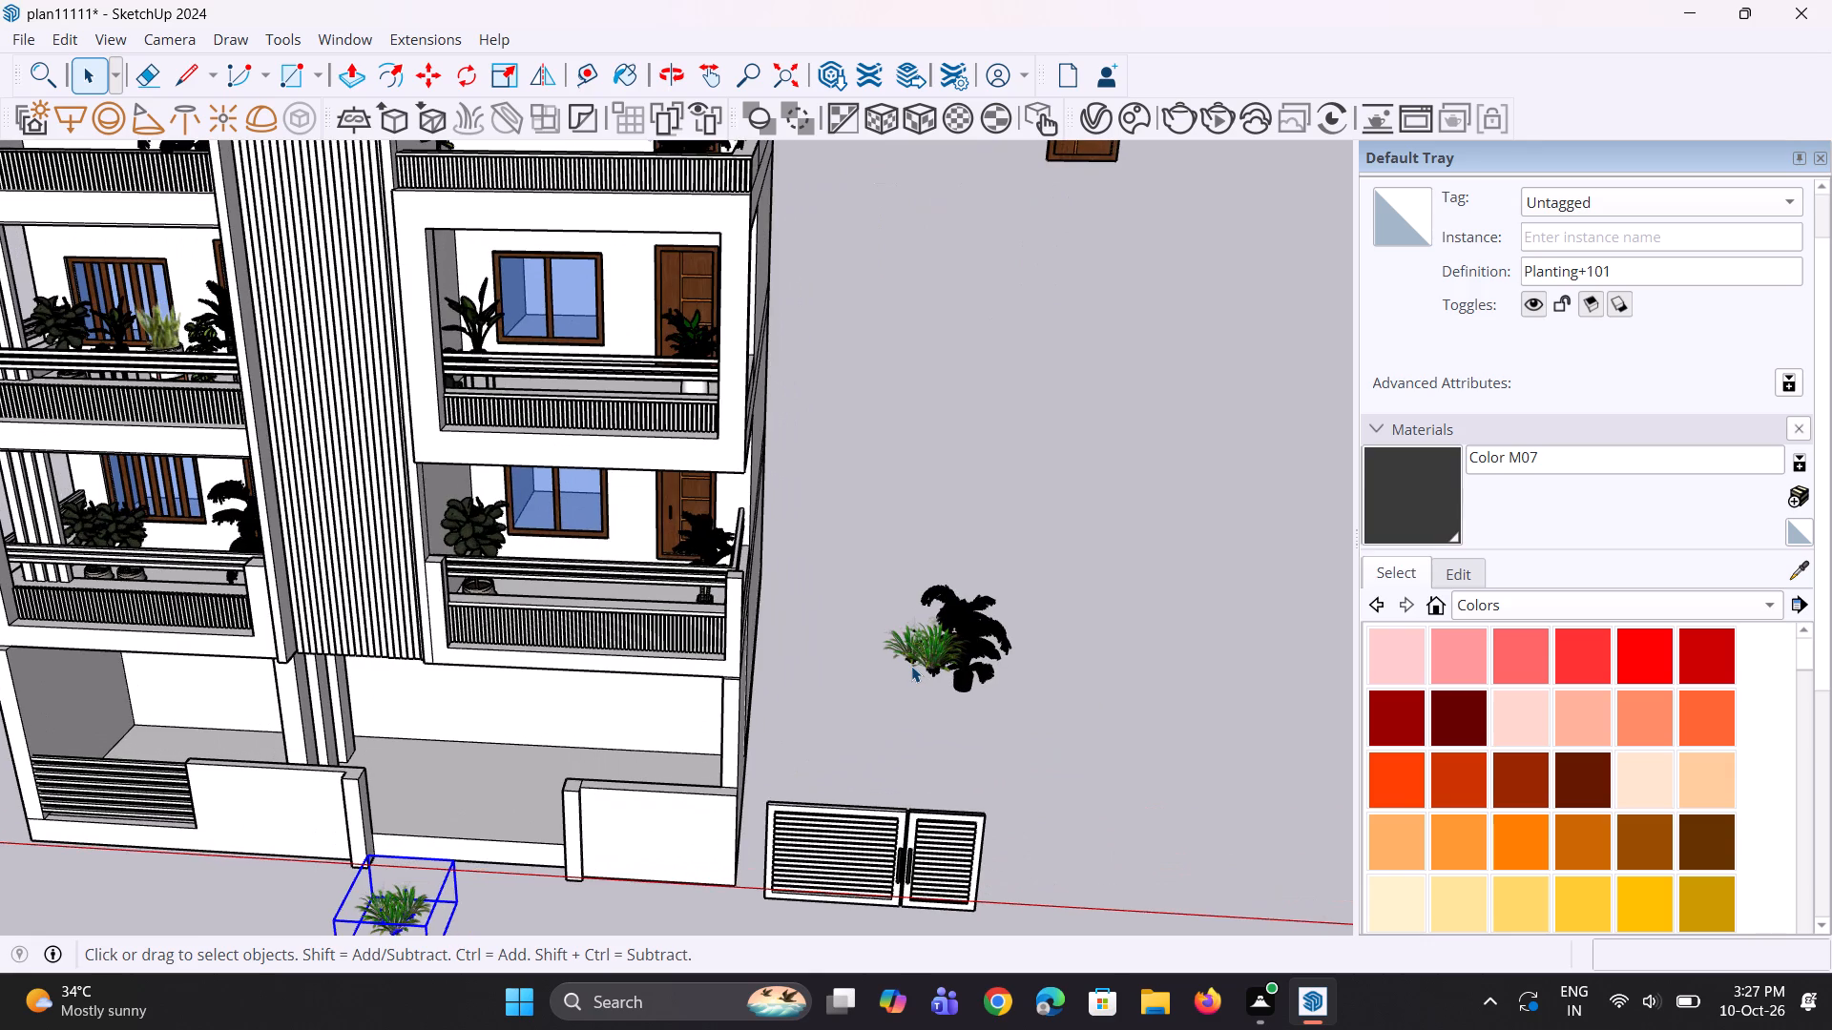
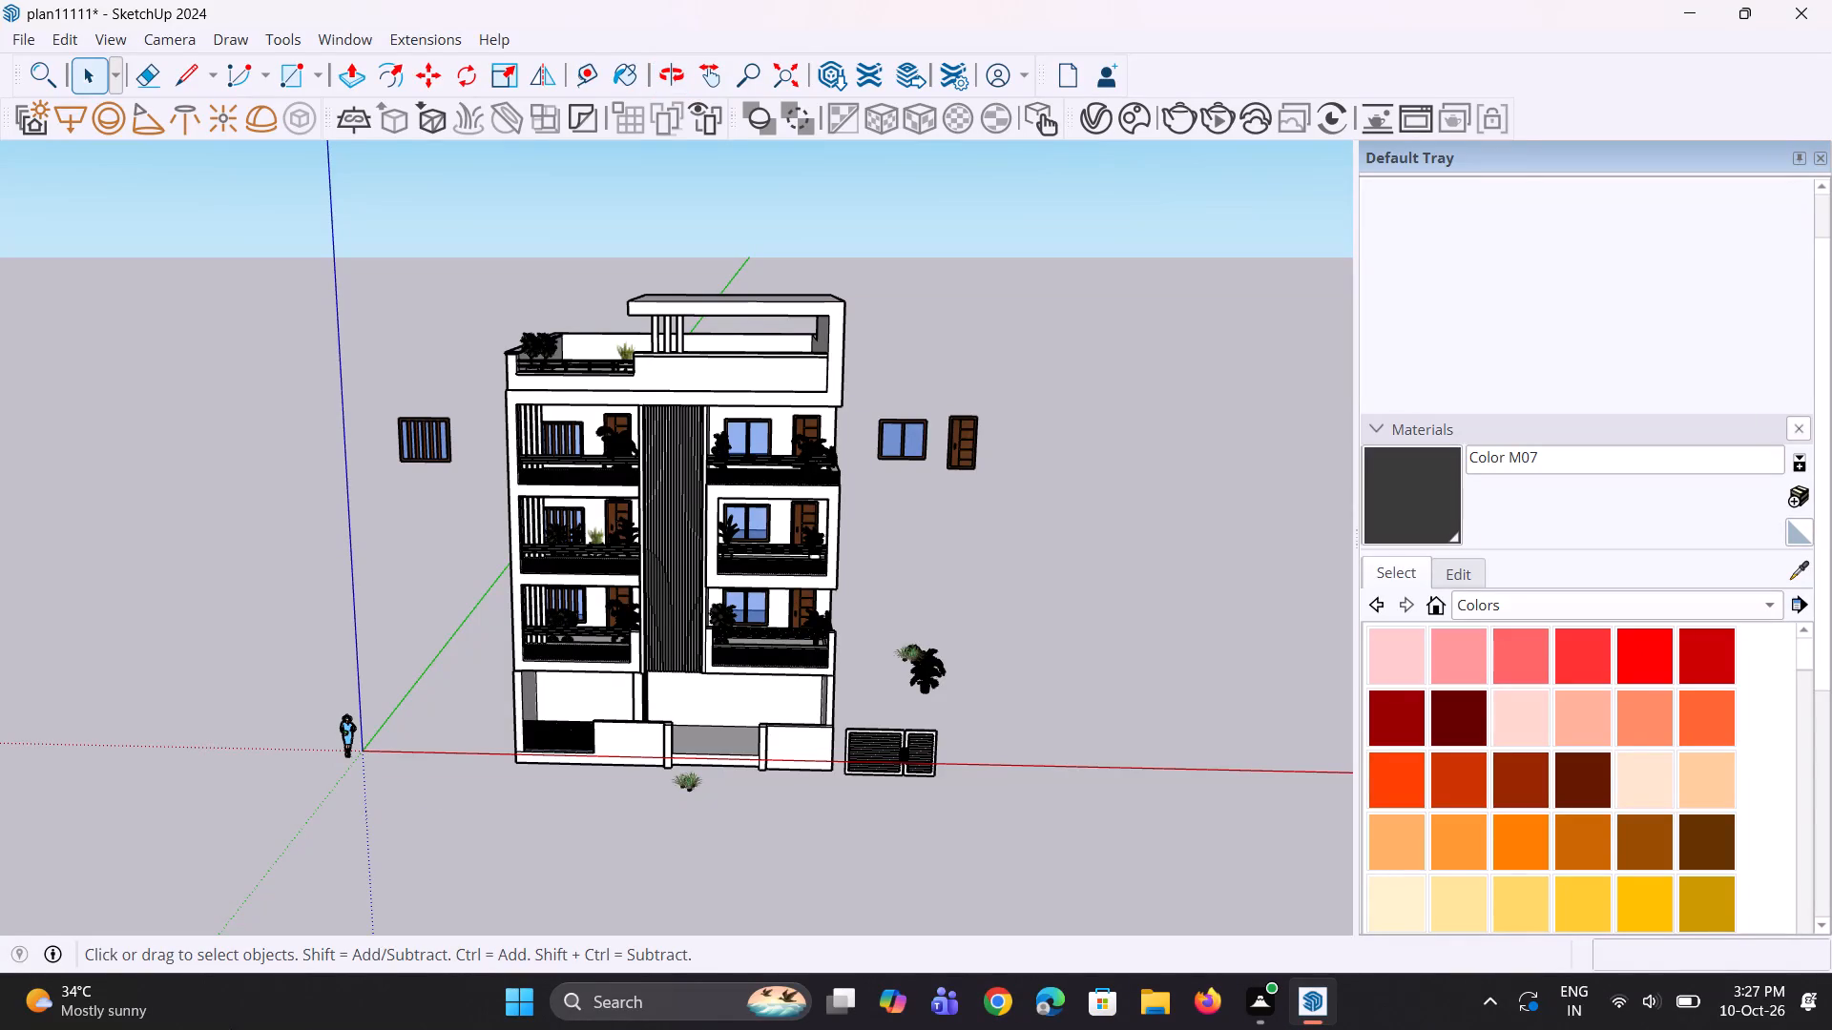
Outline a base strip on the boundary wall between slatted railing and gate pillar with lines about 1' 6 3/4" high and 9' 5 7/16" long.
scroll(270, 885, "down", 1)
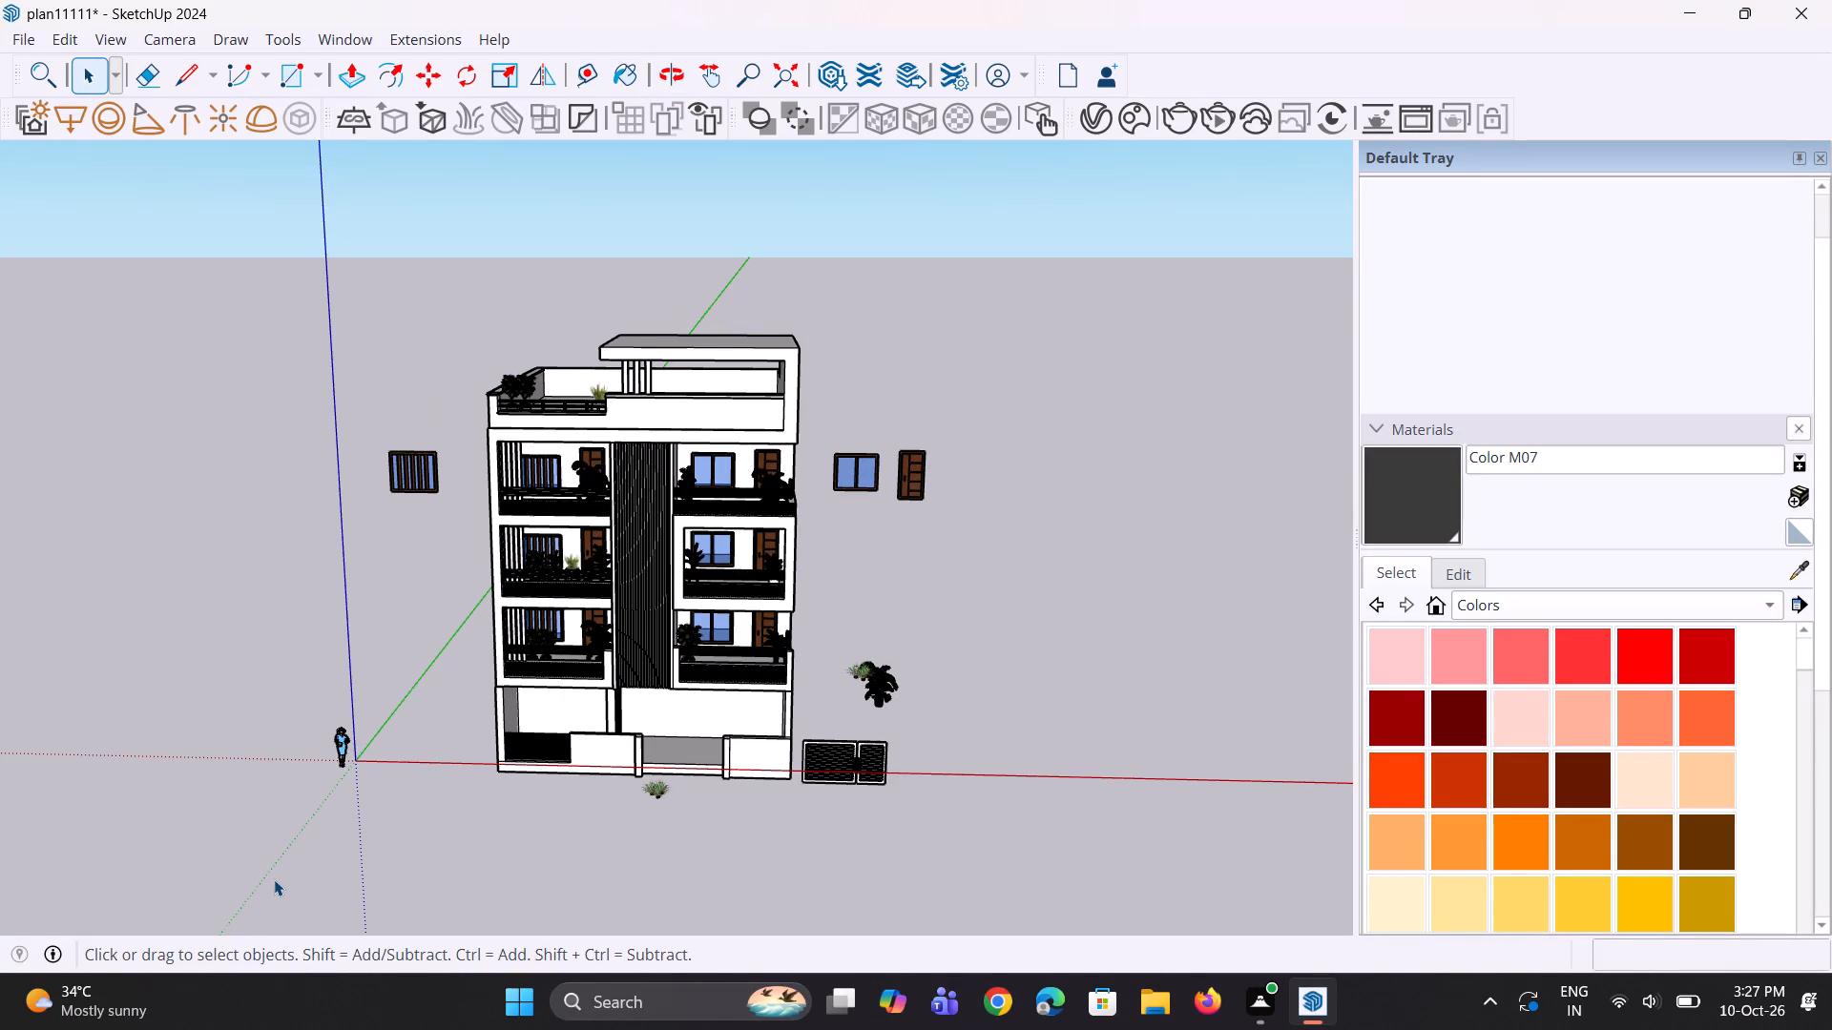
scroll(276, 878, "down", 4)
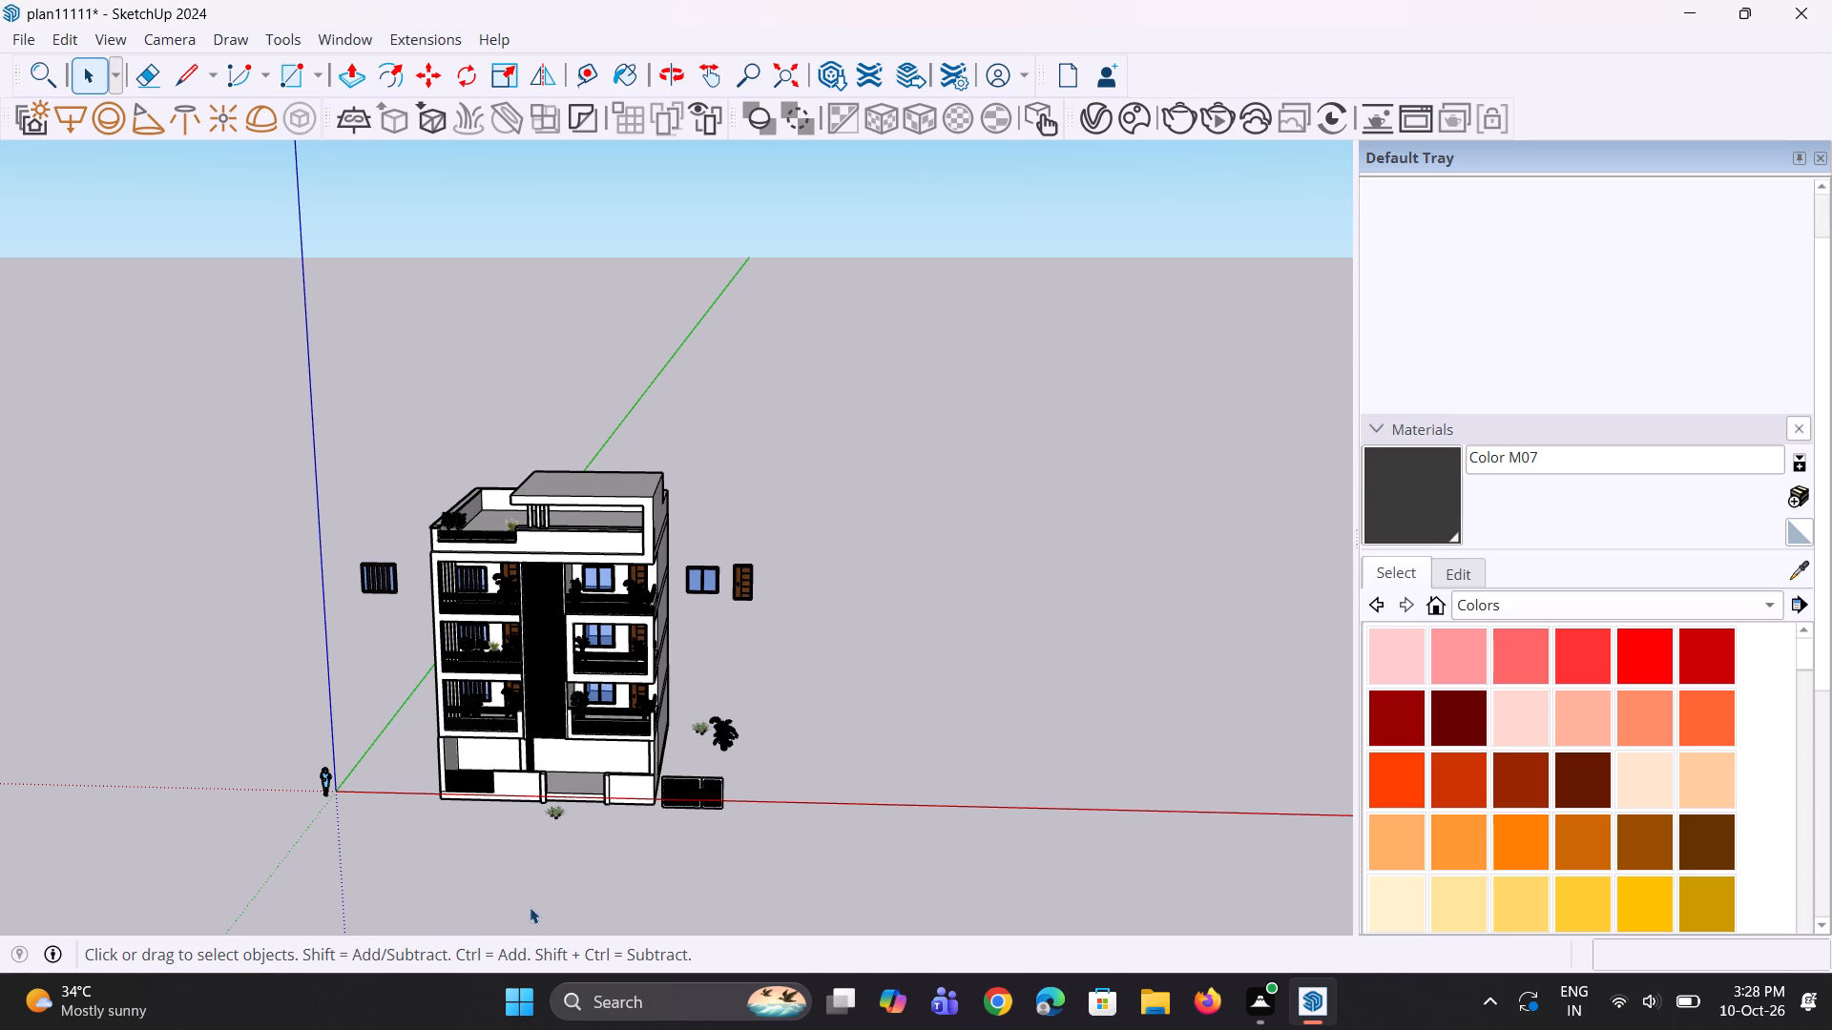
middle_click_drag(518, 911, 456, 942)
scroll(452, 928, "up", 4)
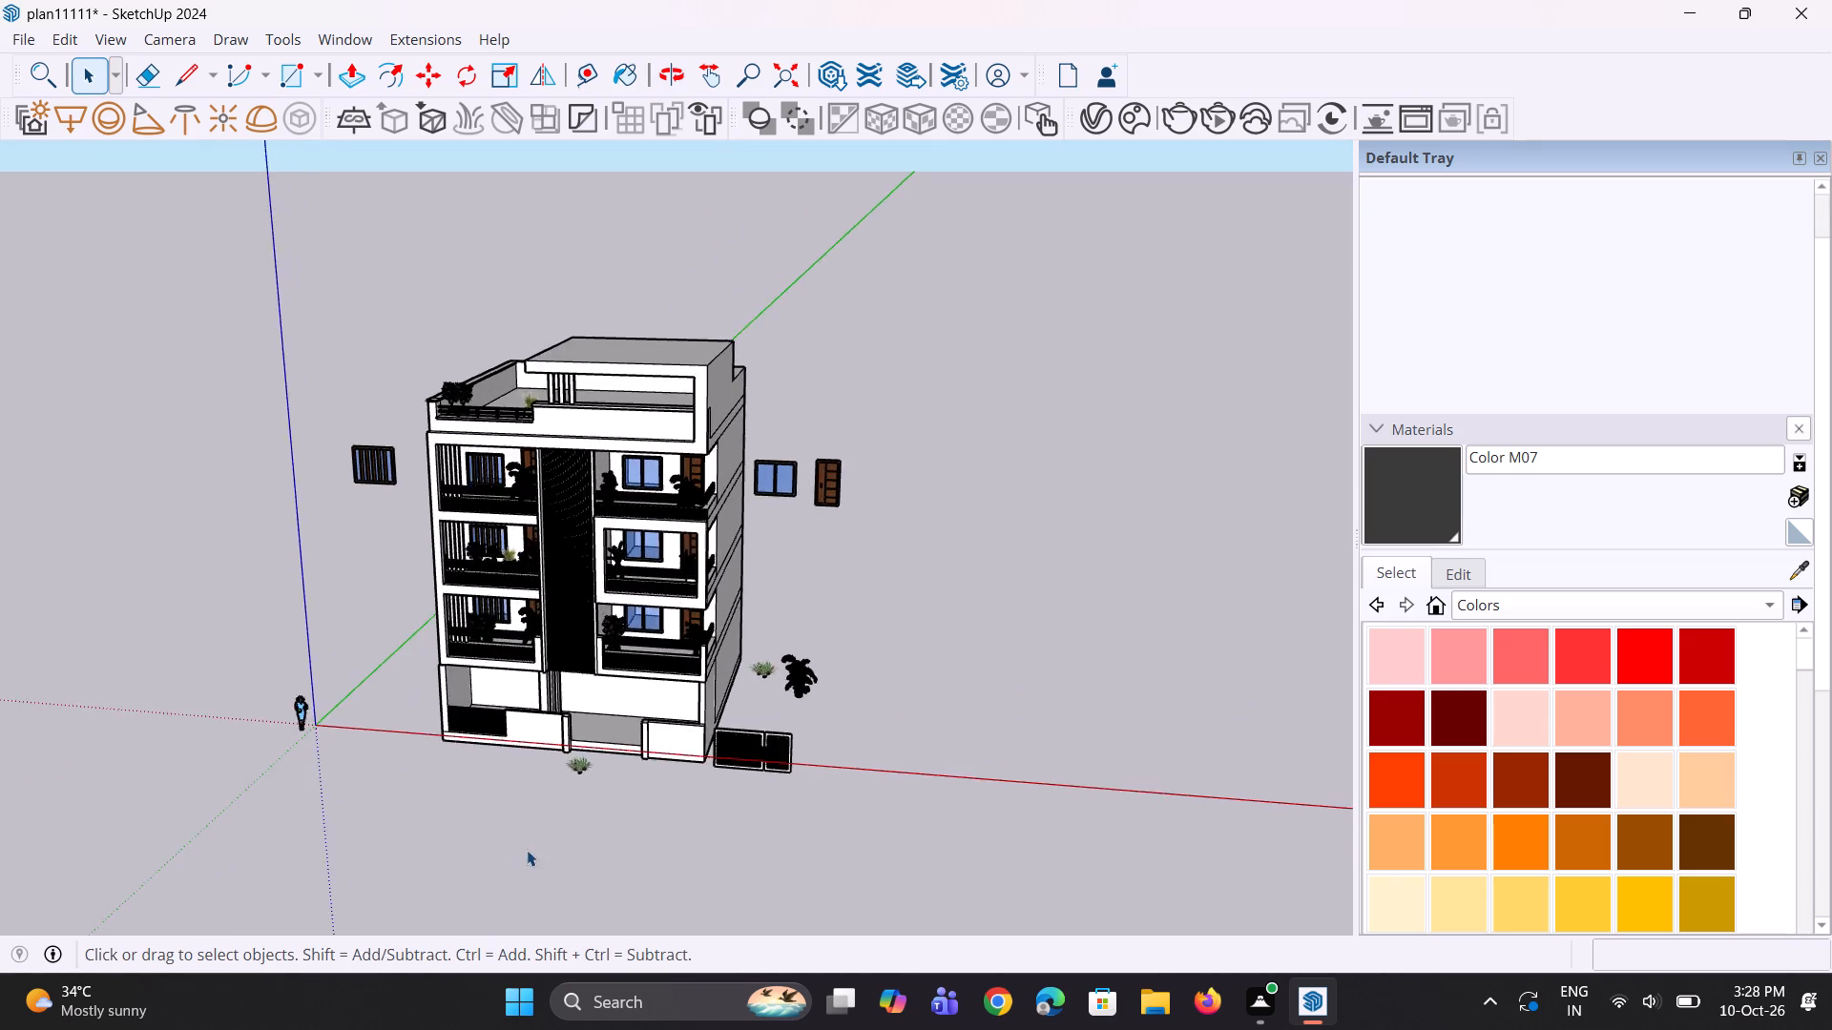
scroll(539, 850, "up", 8)
middle_click_drag(978, 810, 1135, 780)
scroll(1135, 780, "up", 1)
scroll(642, 742, "up", 2)
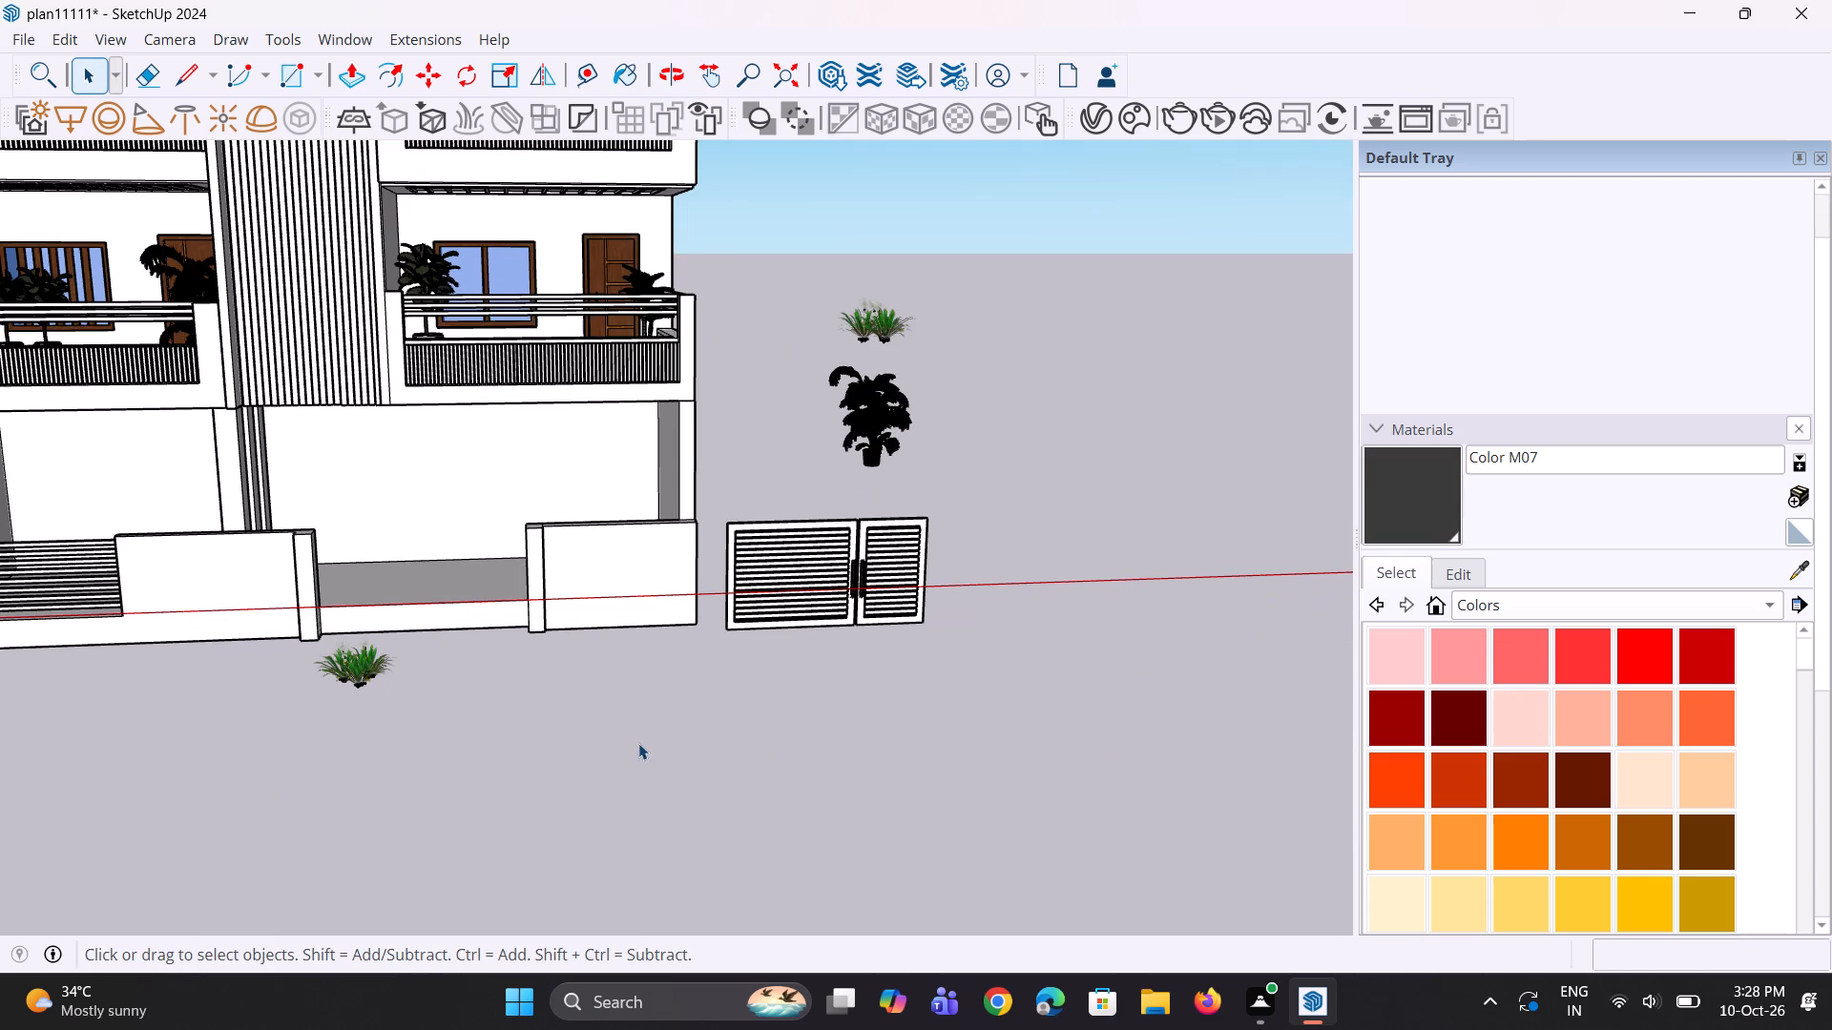
key("space")
key("space")
scroll(509, 612, "down", 3)
middle_click_drag(144, 723, 313, 764)
scroll(214, 690, "up", 5)
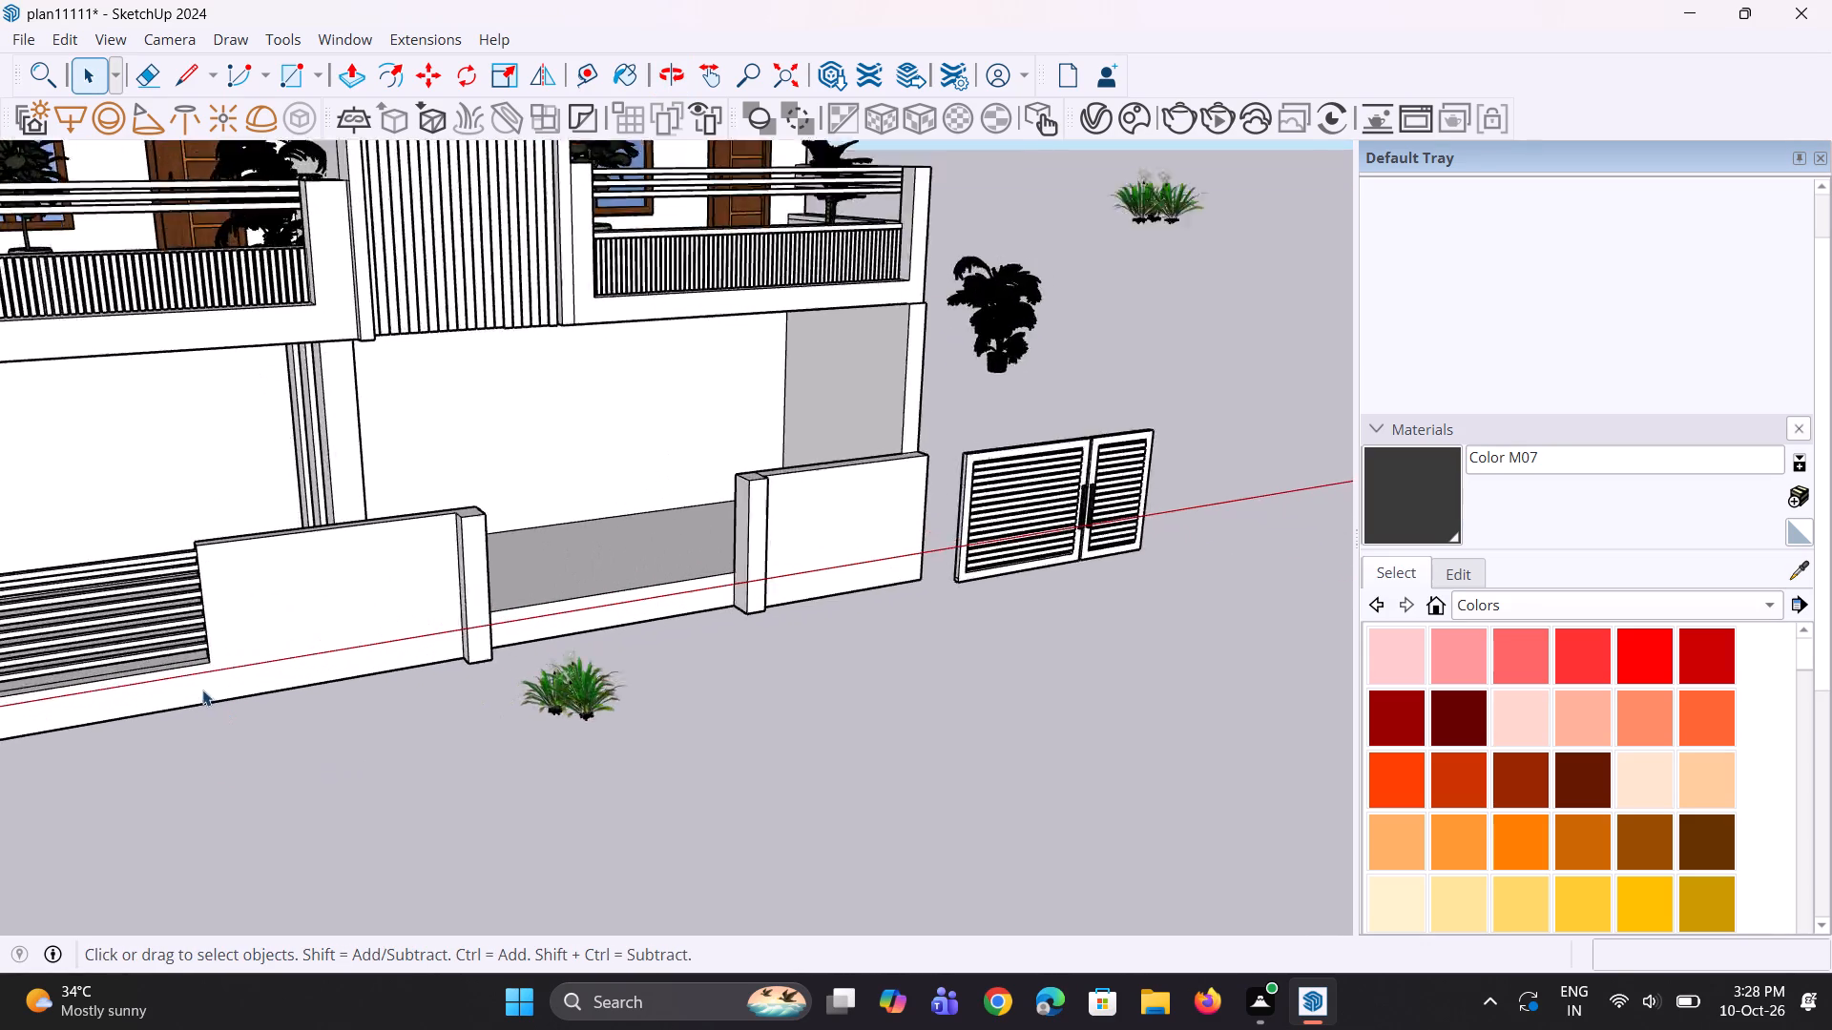
scroll(202, 690, "up", 8)
middle_click_drag(206, 688, 221, 728)
scroll(219, 705, "up", 6)
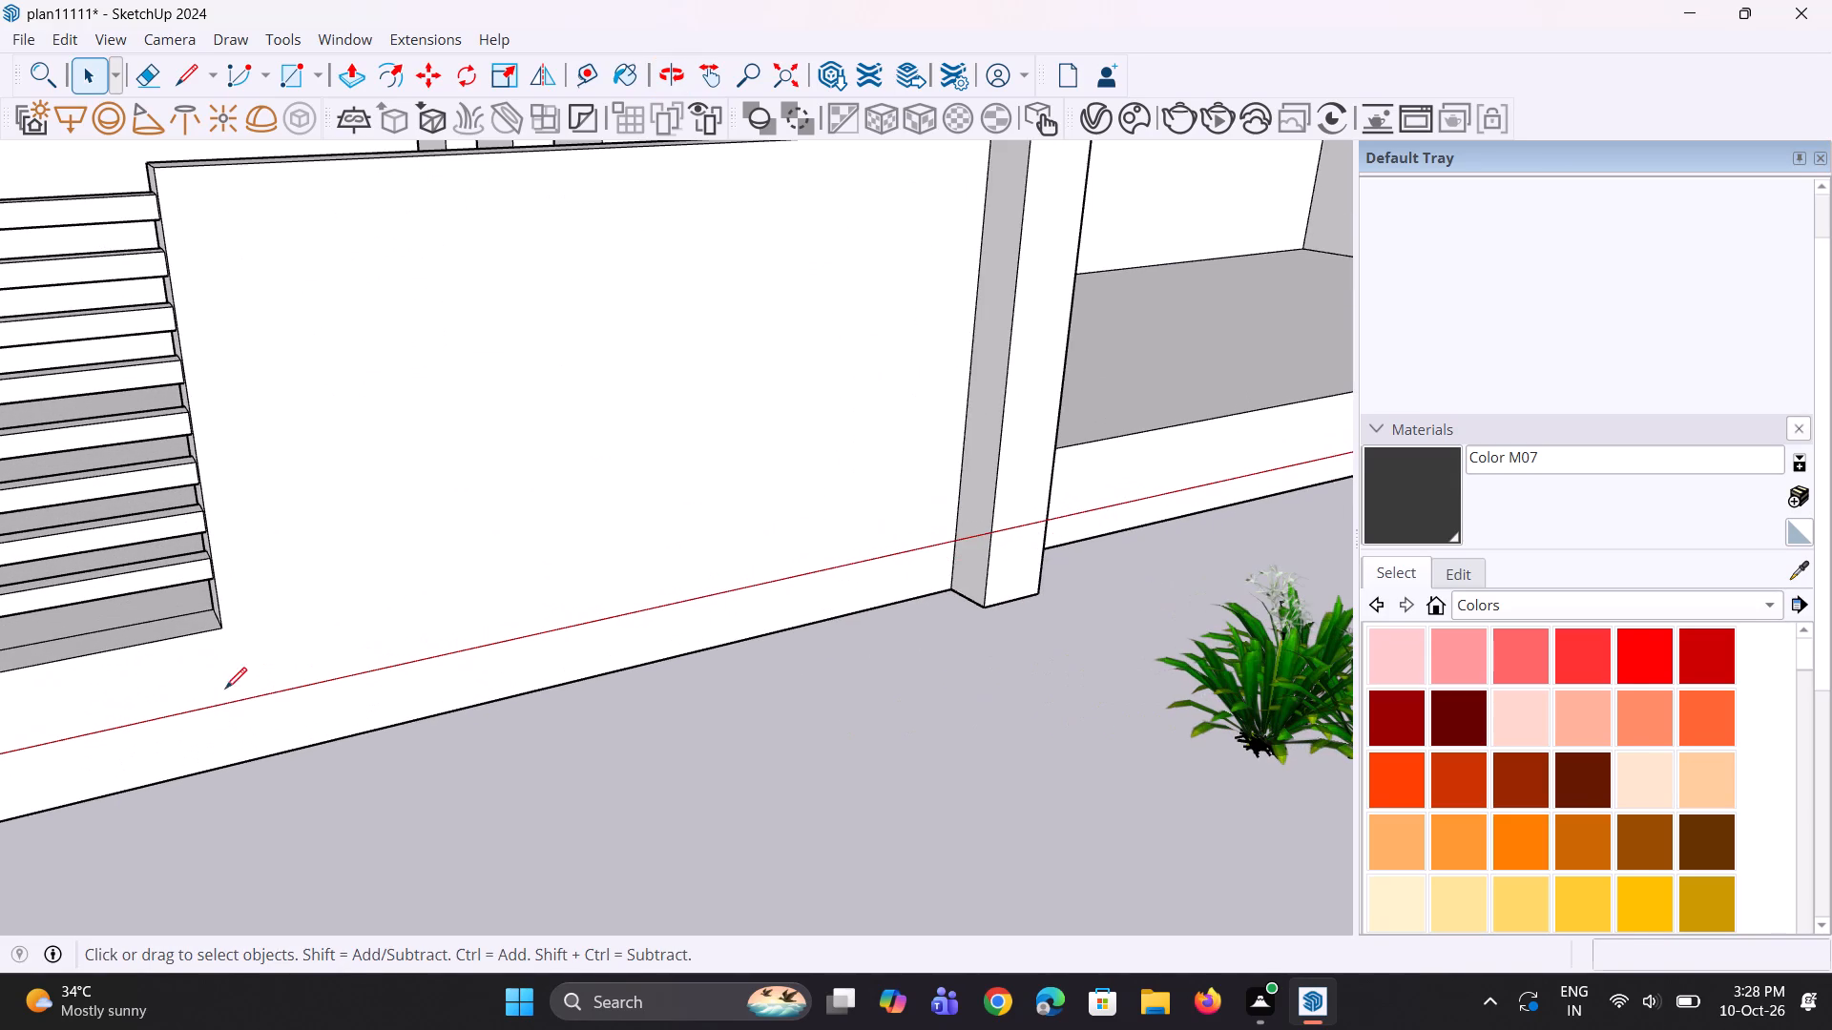
key("l")
left_click(220, 627)
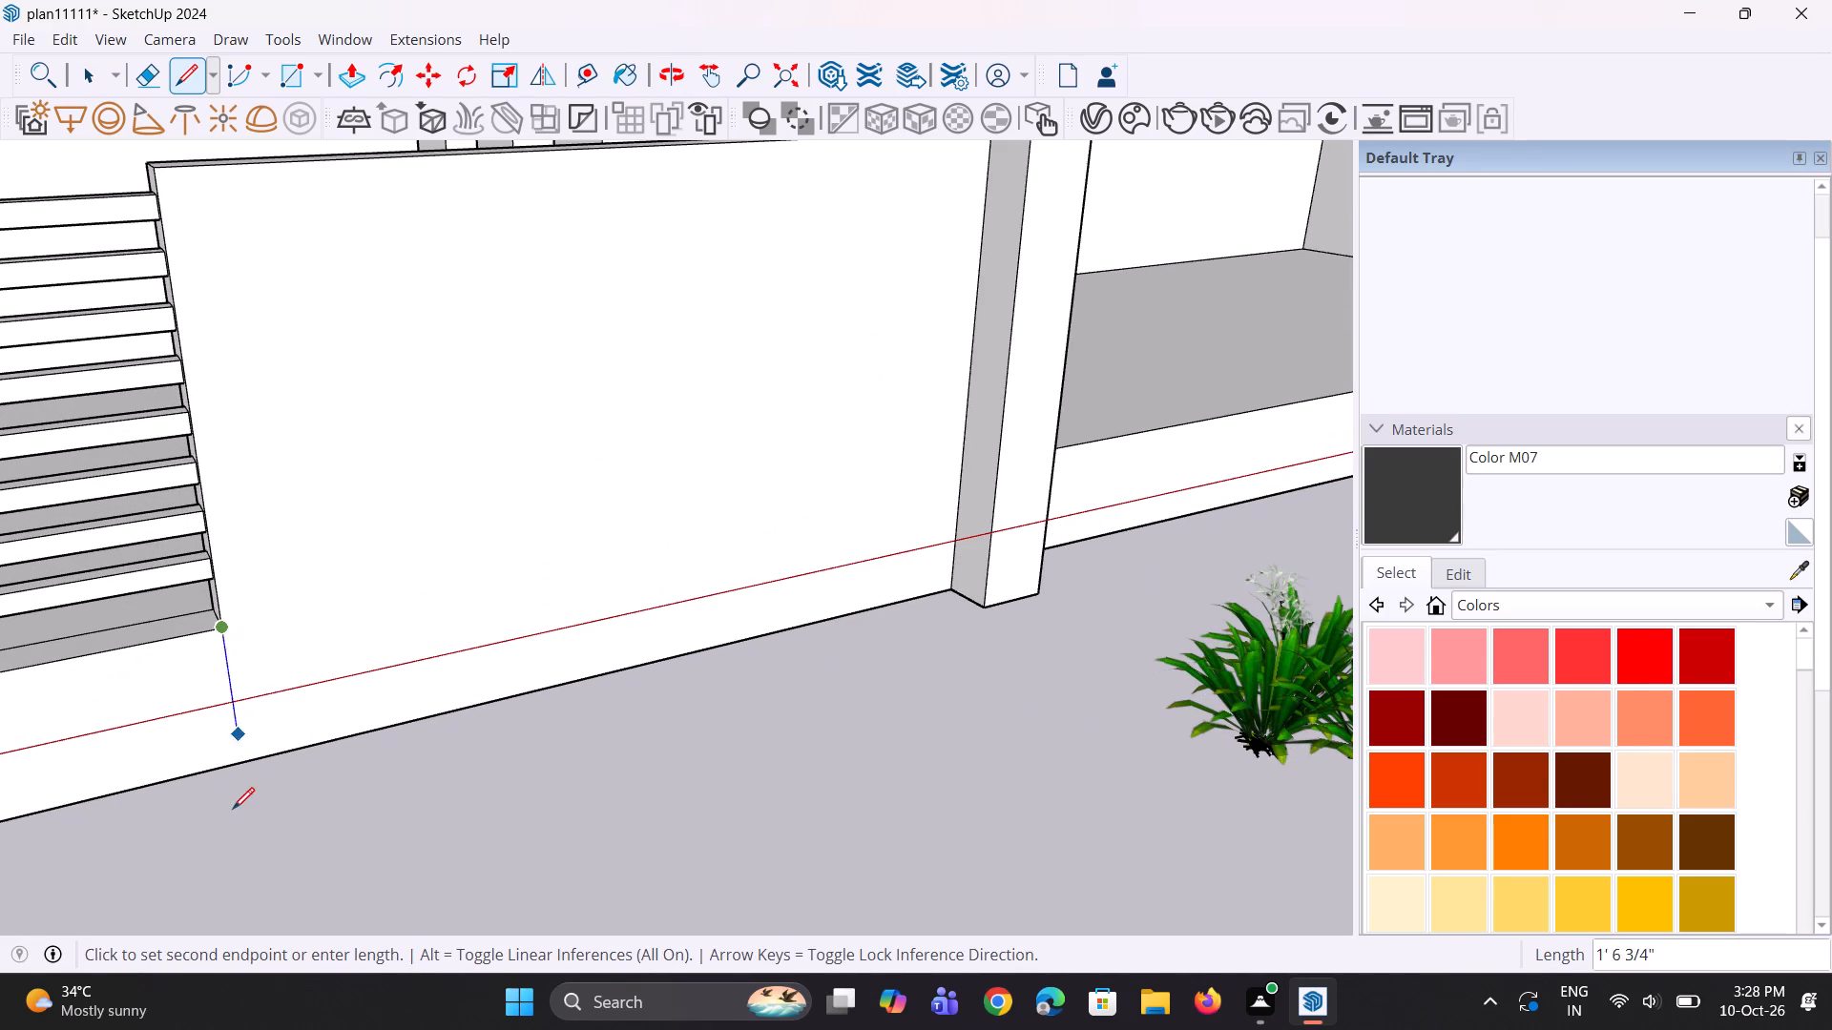
left_click(238, 757)
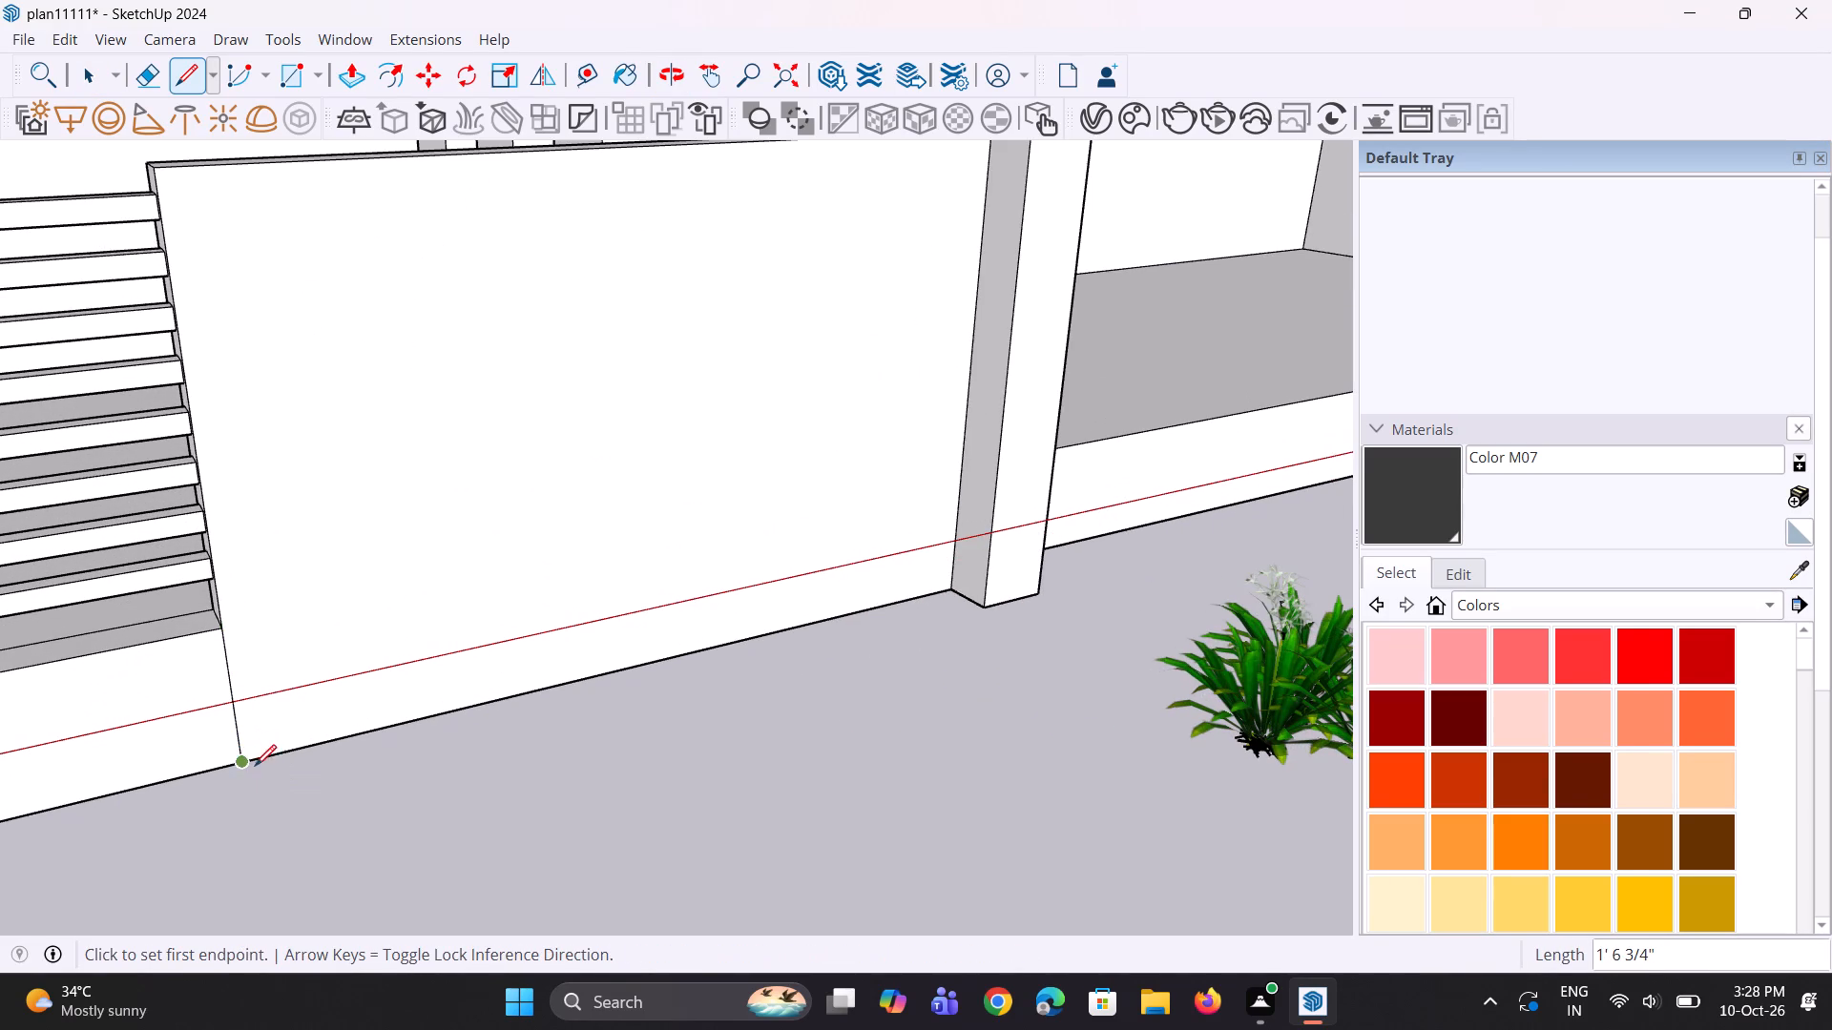
left_click(230, 626)
left_click(958, 484)
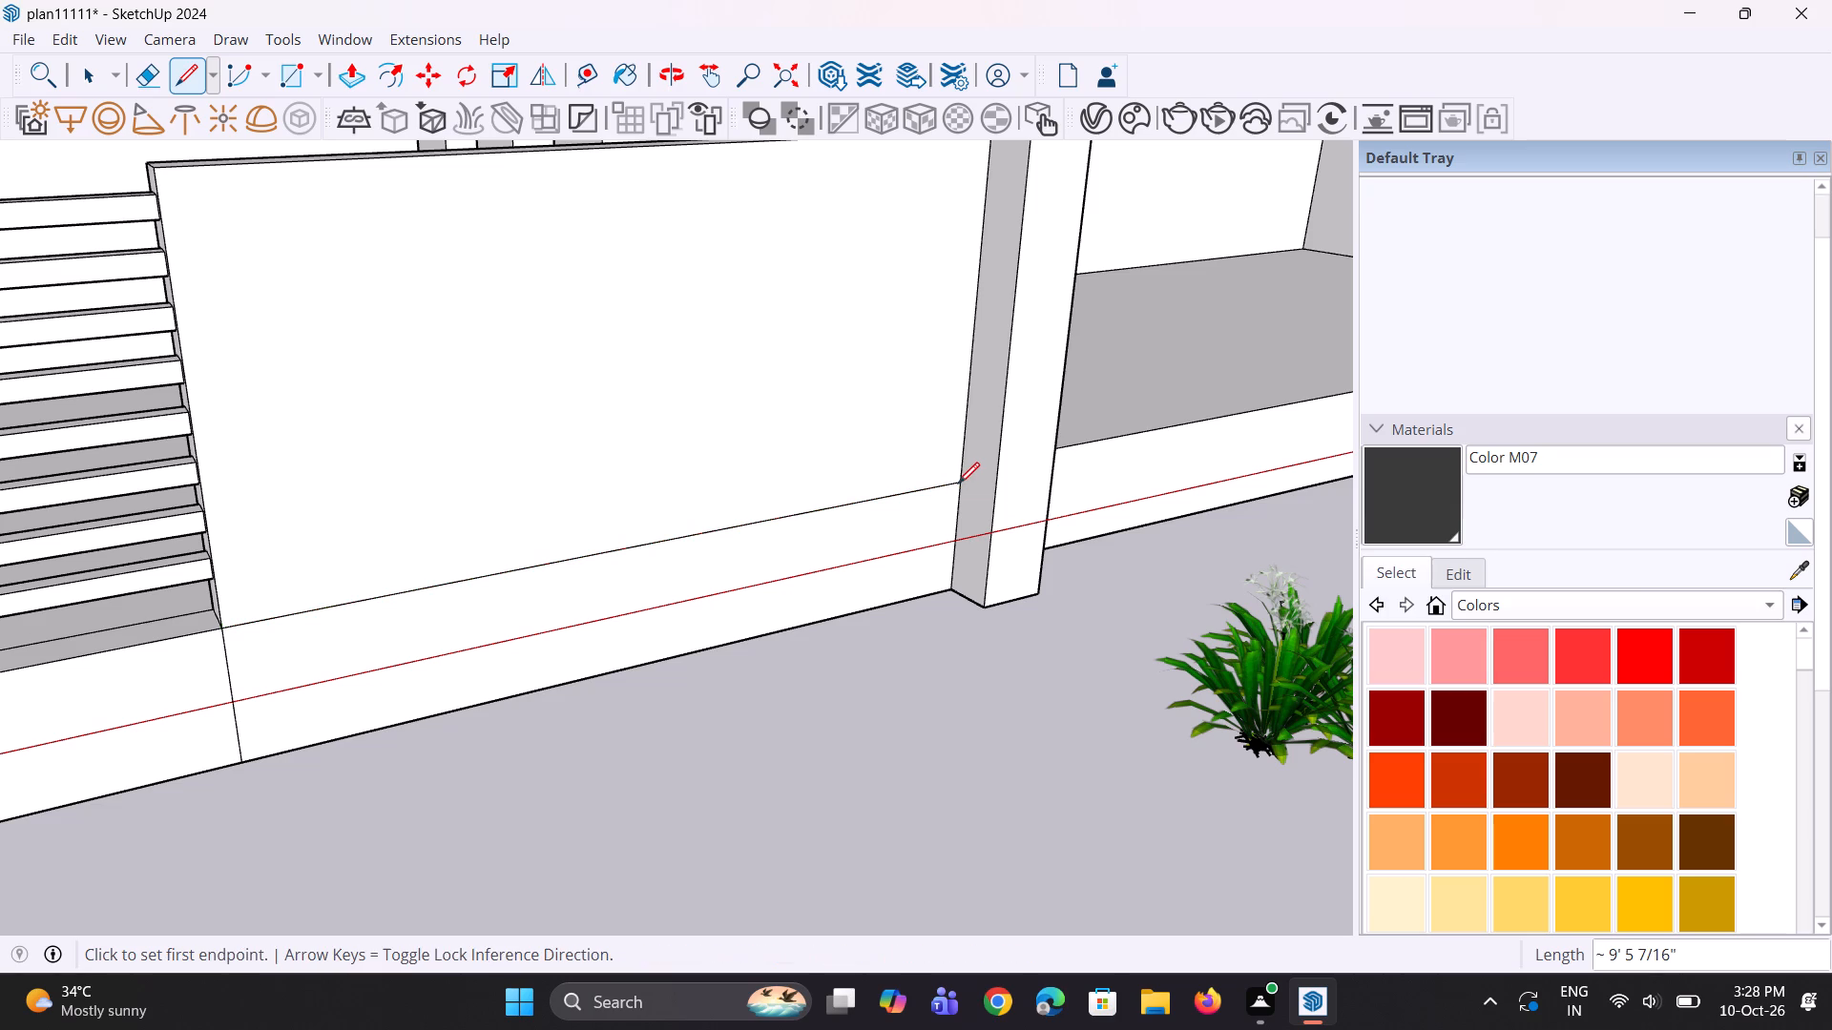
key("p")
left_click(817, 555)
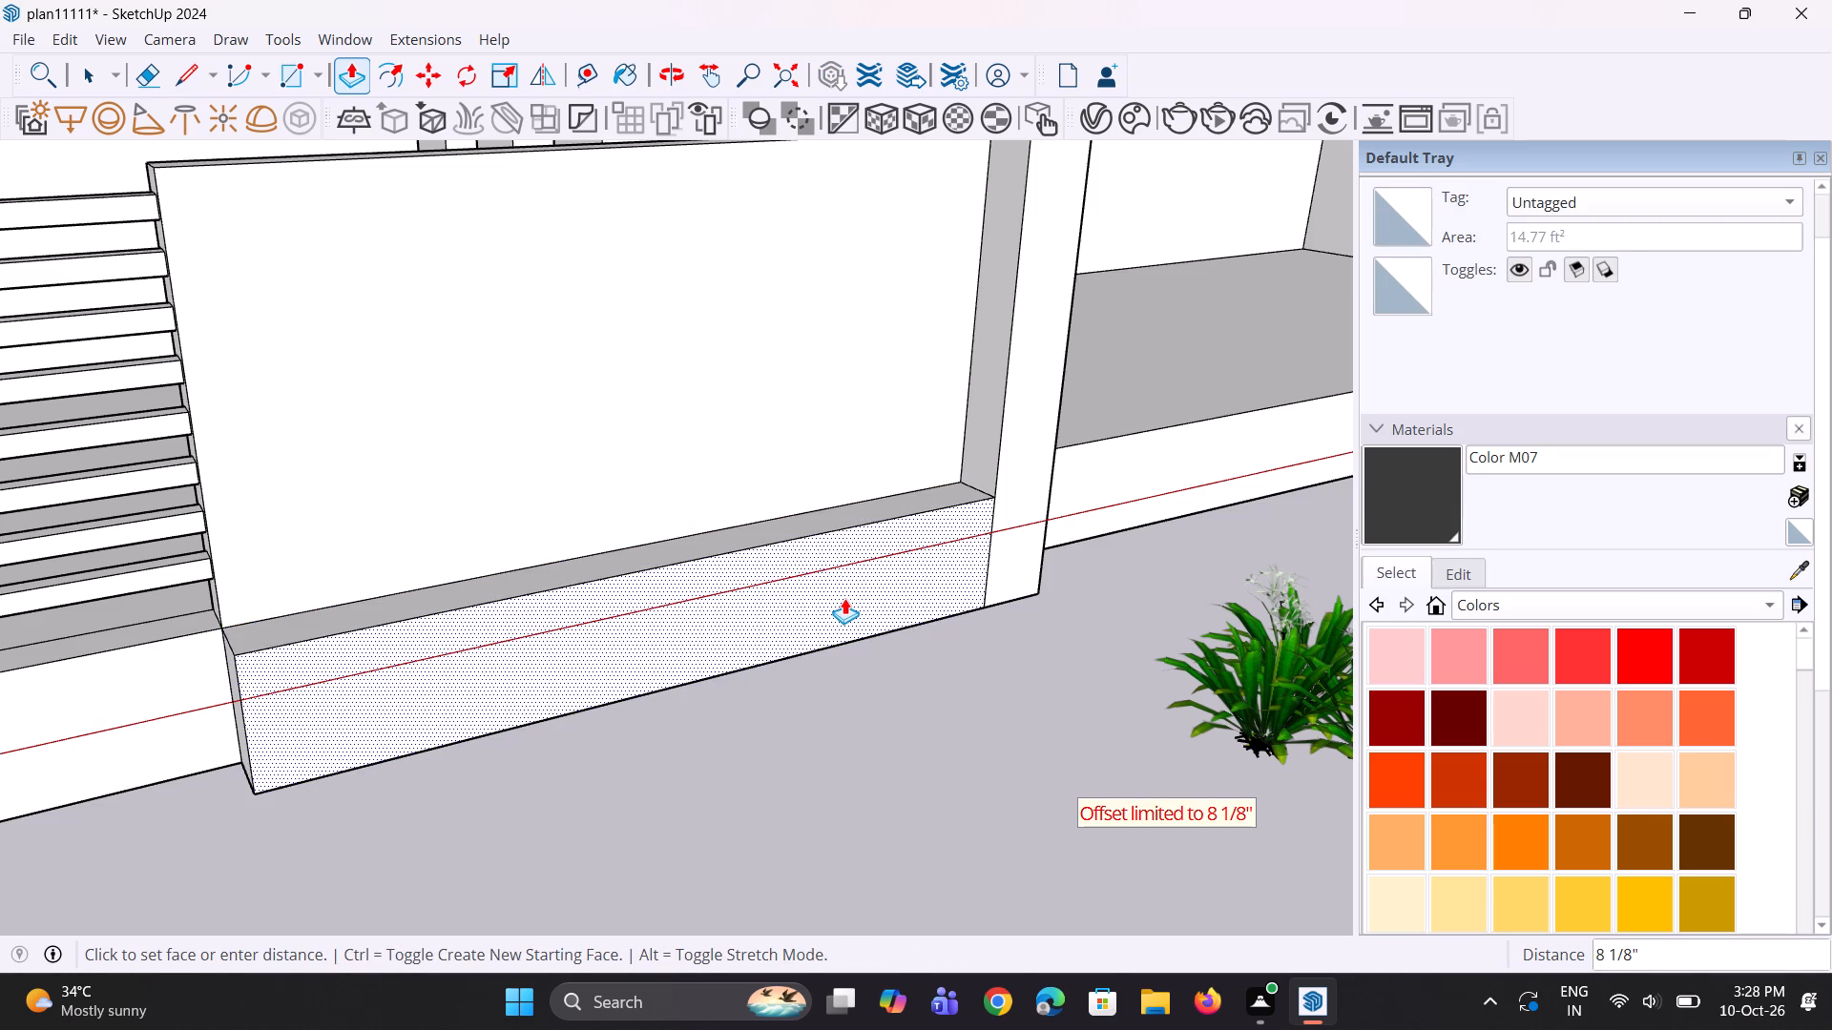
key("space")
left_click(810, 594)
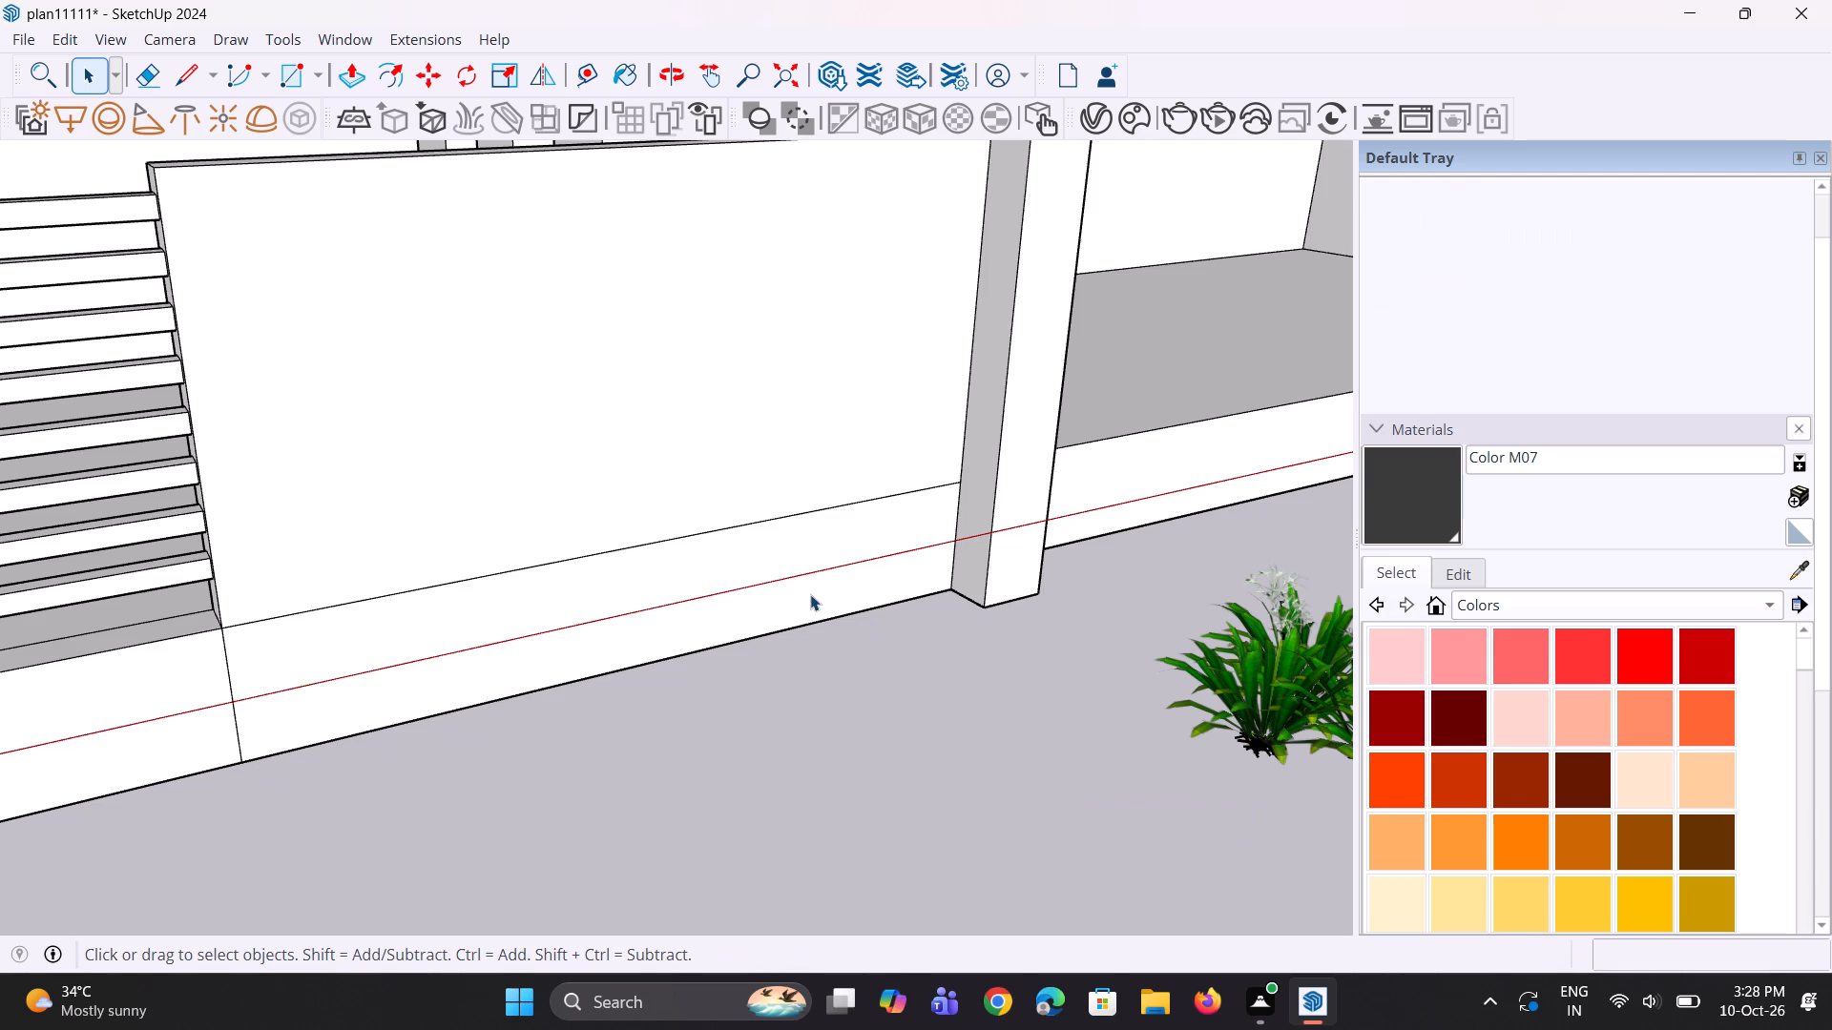
Push/Pull the outlined base strip outward 8 1/8", and extend it by about 4 9/16" more to form a planter block.
key("p")
left_click(821, 594)
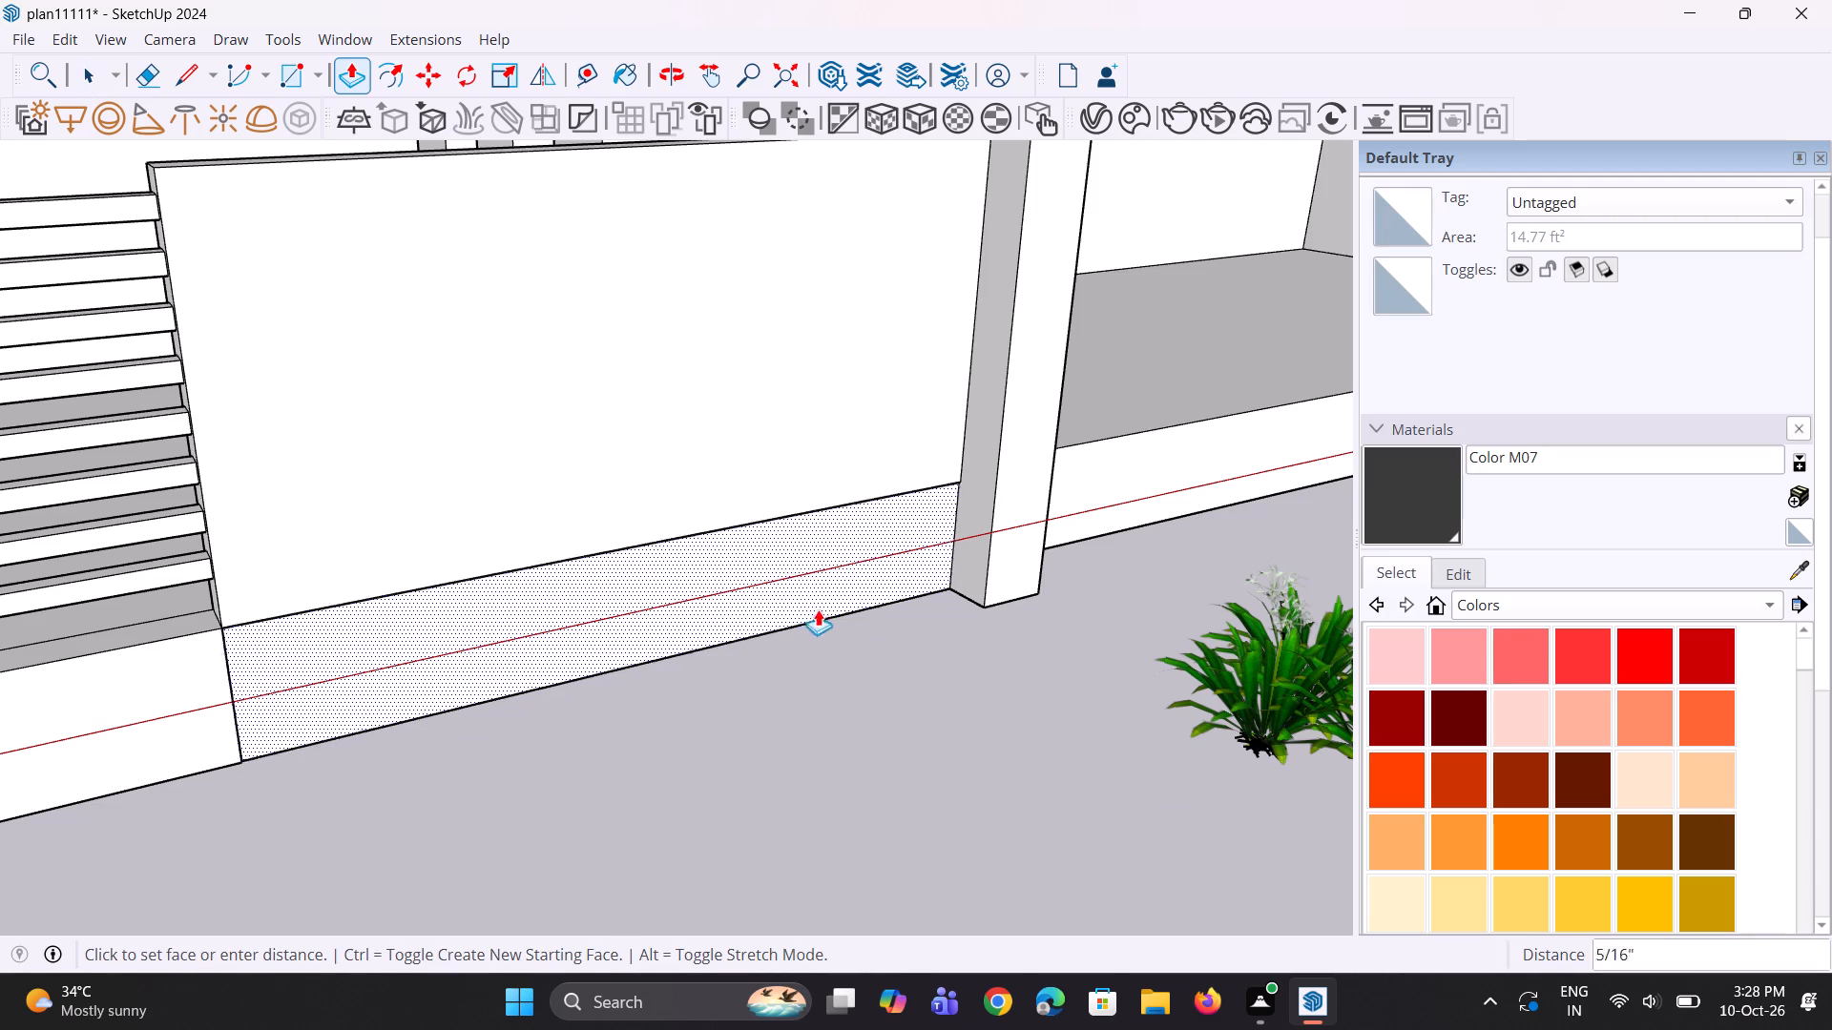
left_click(884, 671)
middle_click_drag(690, 669, 719, 685)
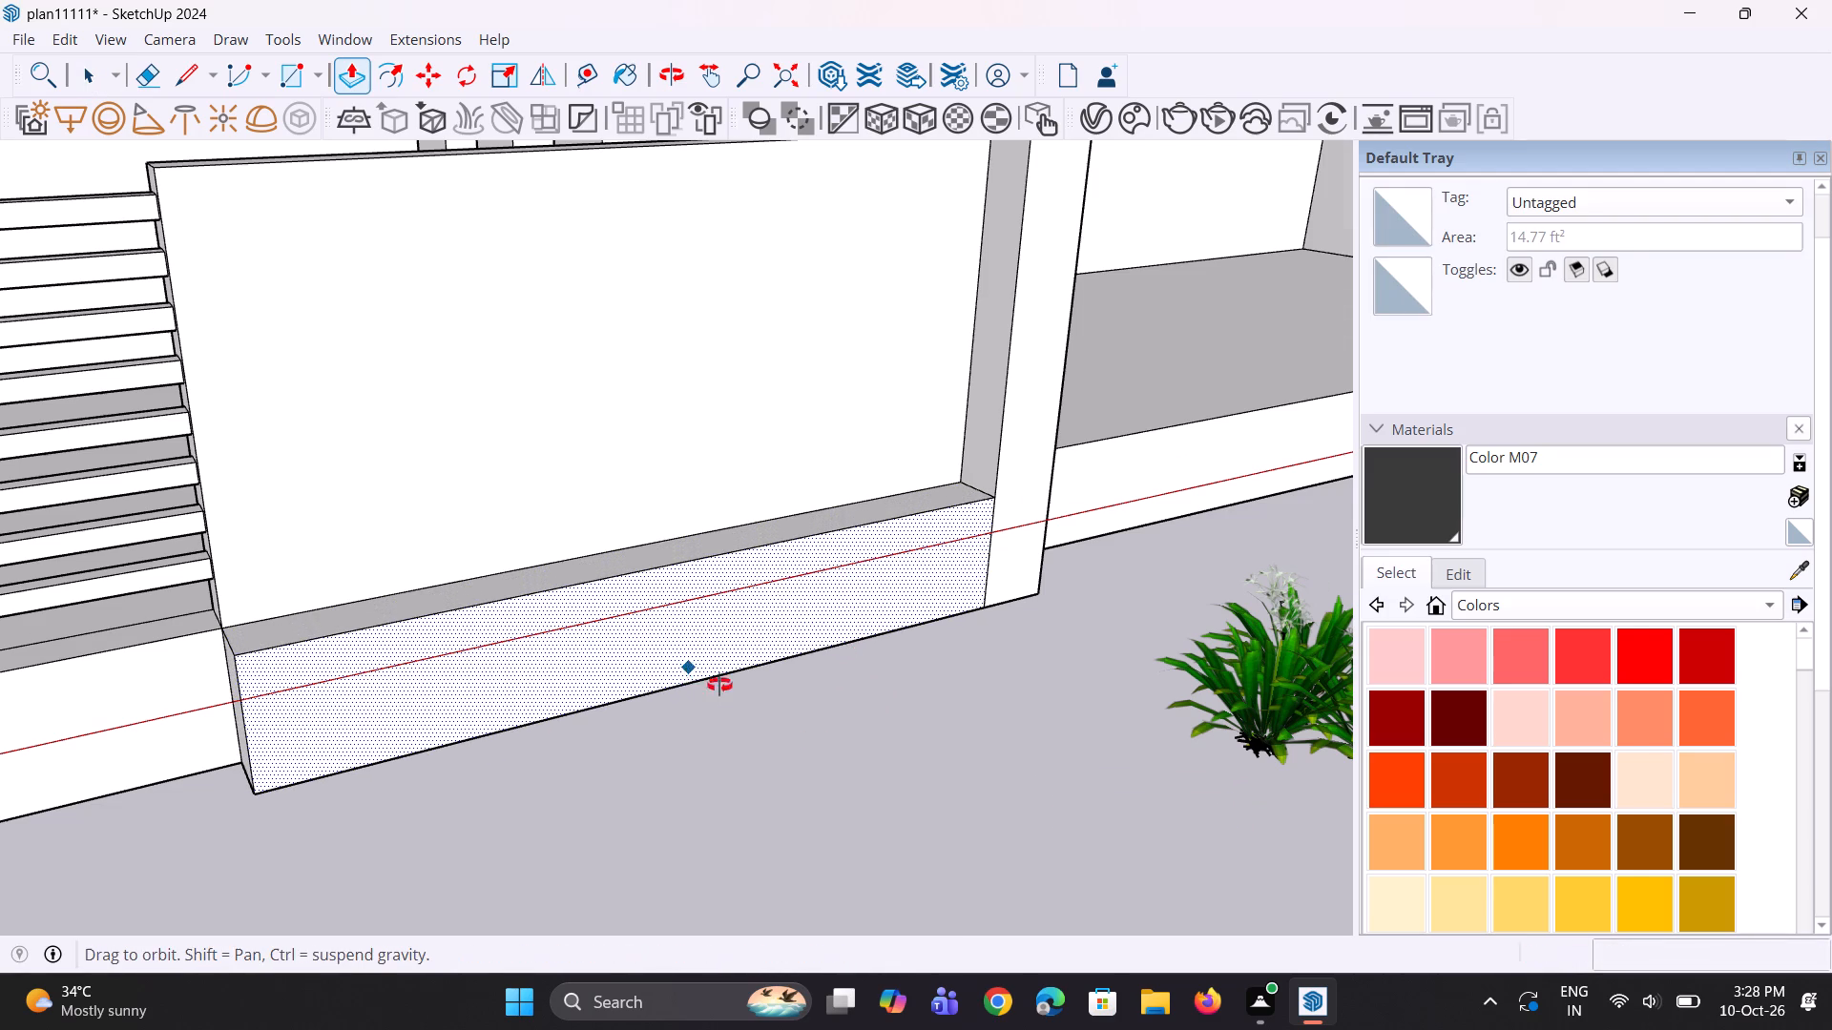
middle_click_drag(719, 685, 864, 765)
left_click(635, 636)
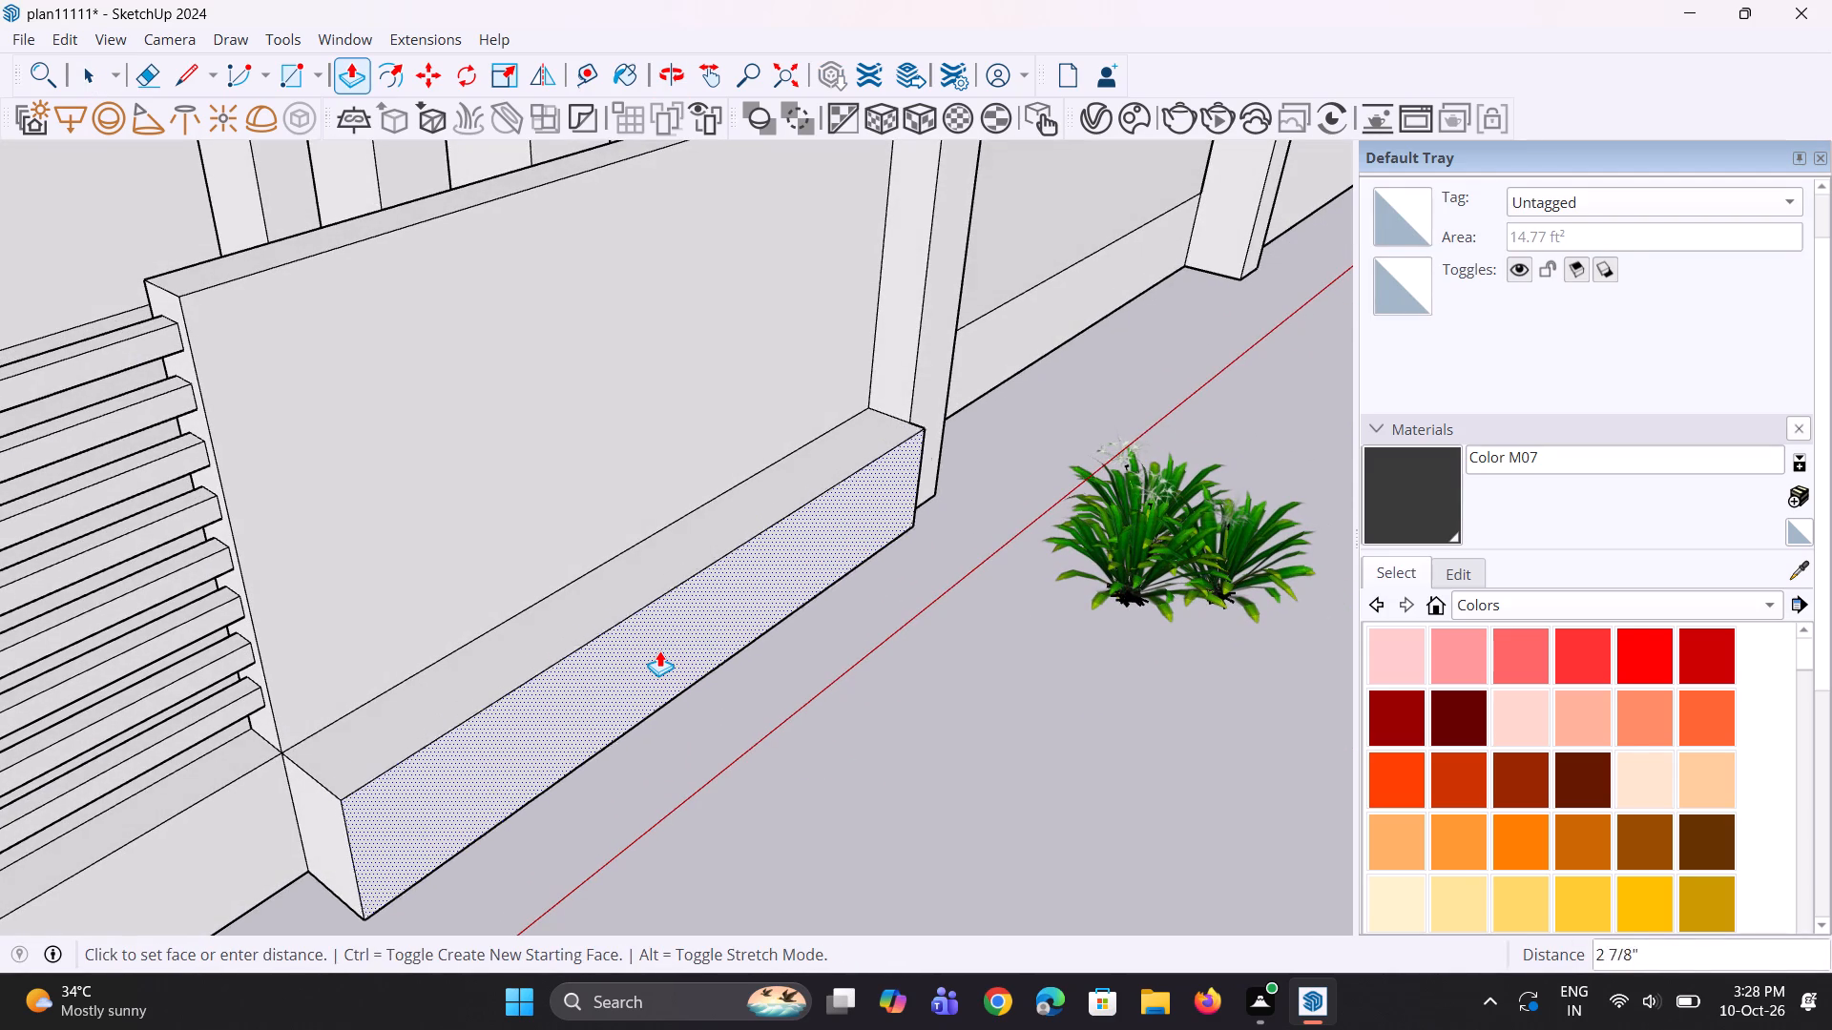
left_click(659, 650)
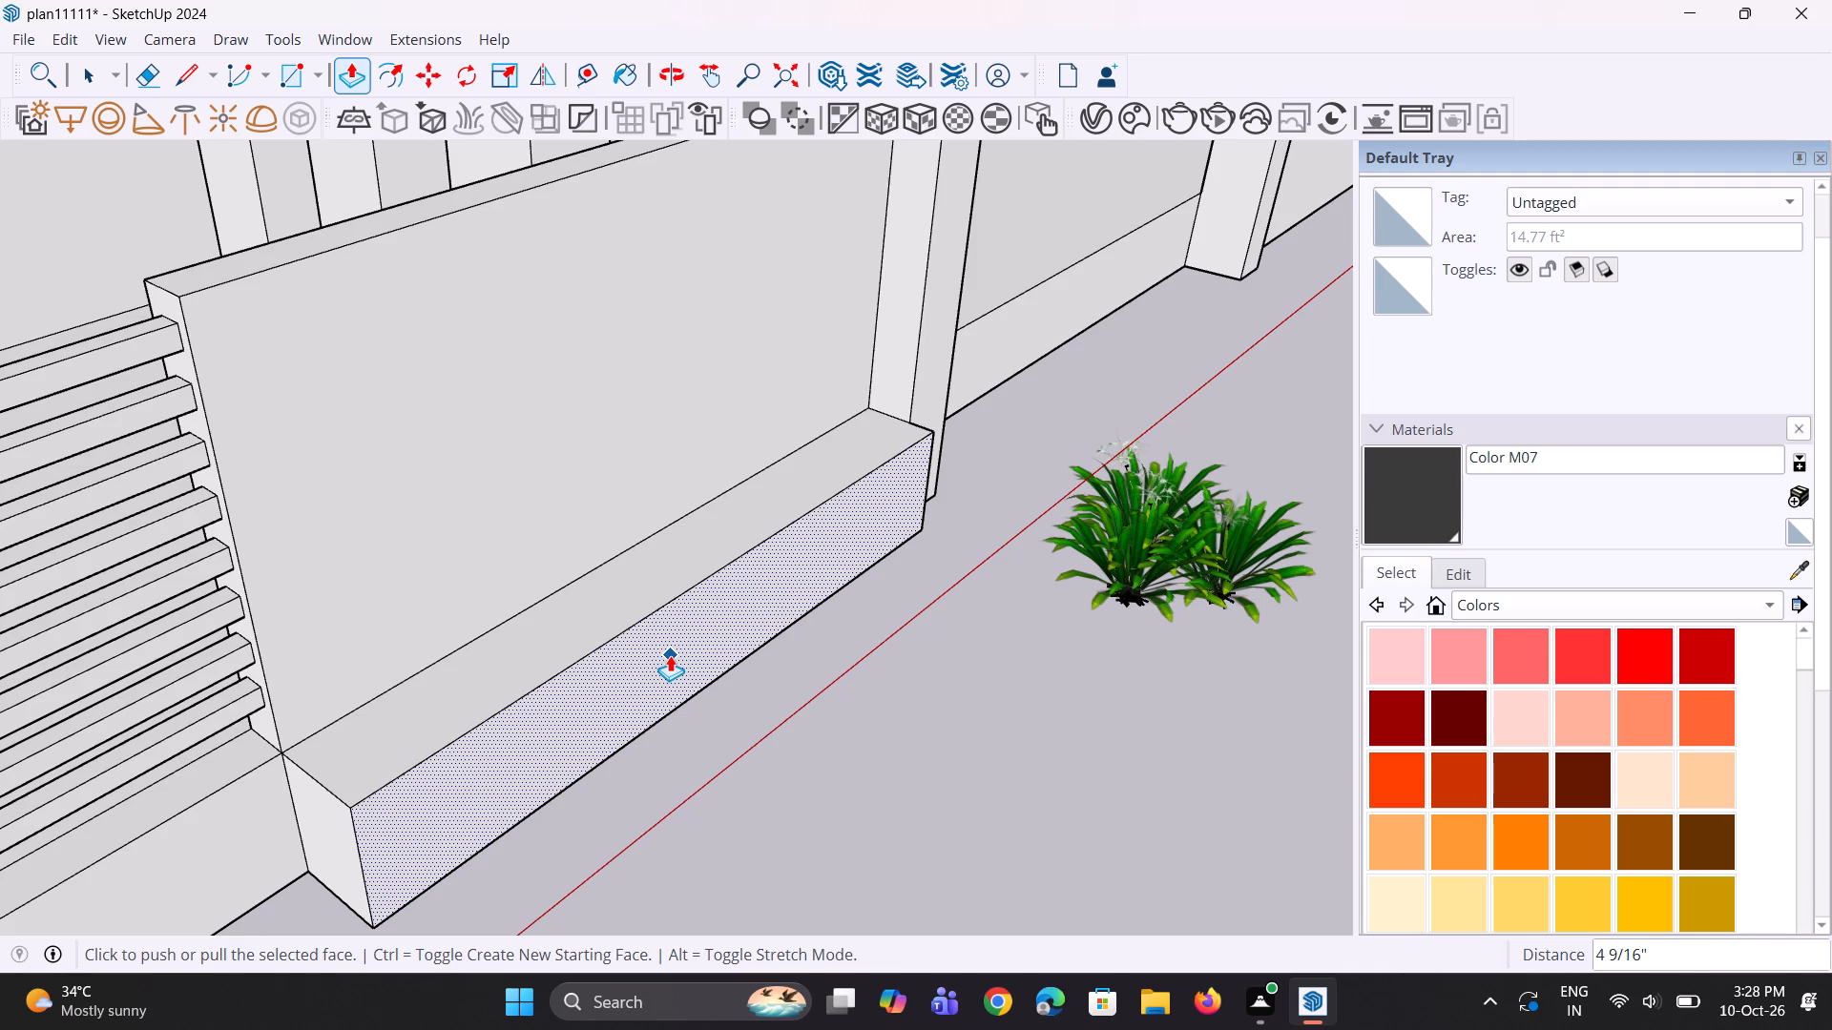
Offset the planter block's top face edges inward to form a narrow rim around an inner rectangle.
middle_click_drag(683, 653, 683, 666)
key("space")
key("n")
key("space")
left_click(808, 831)
left_click(591, 610)
middle_click_drag(569, 669, 582, 724)
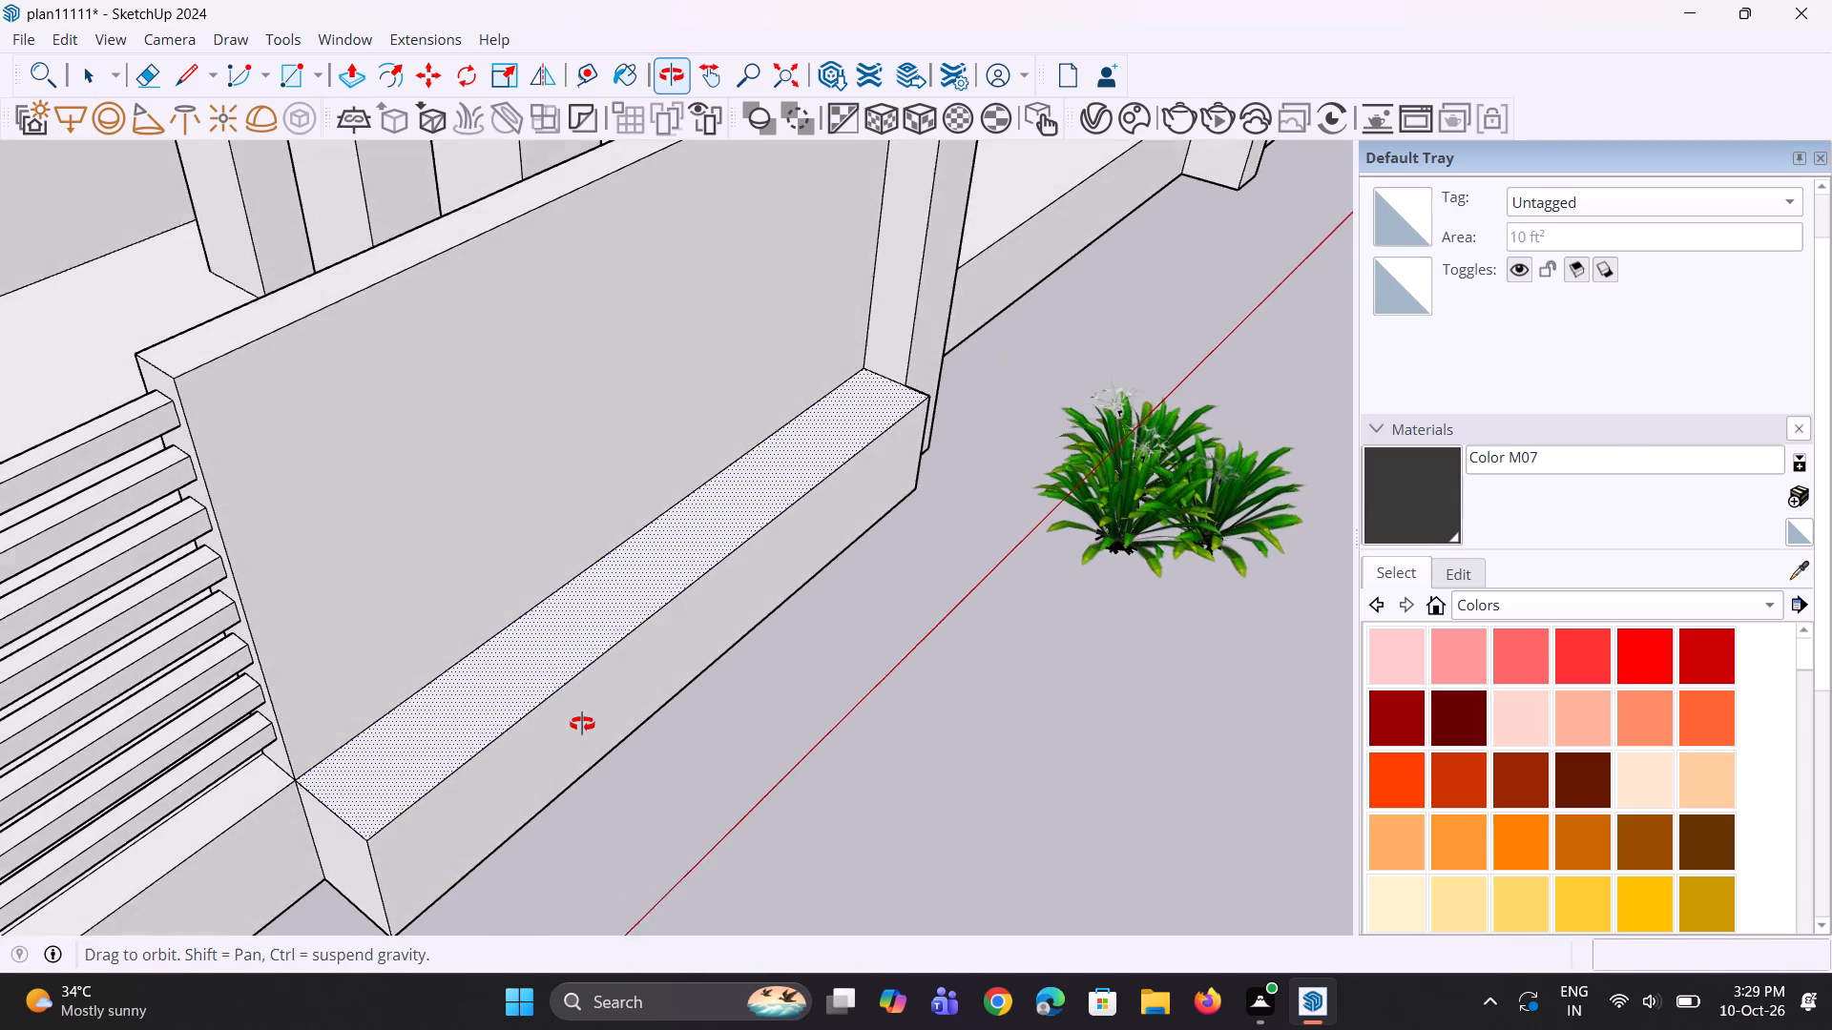
middle_click_drag(582, 724, 614, 630)
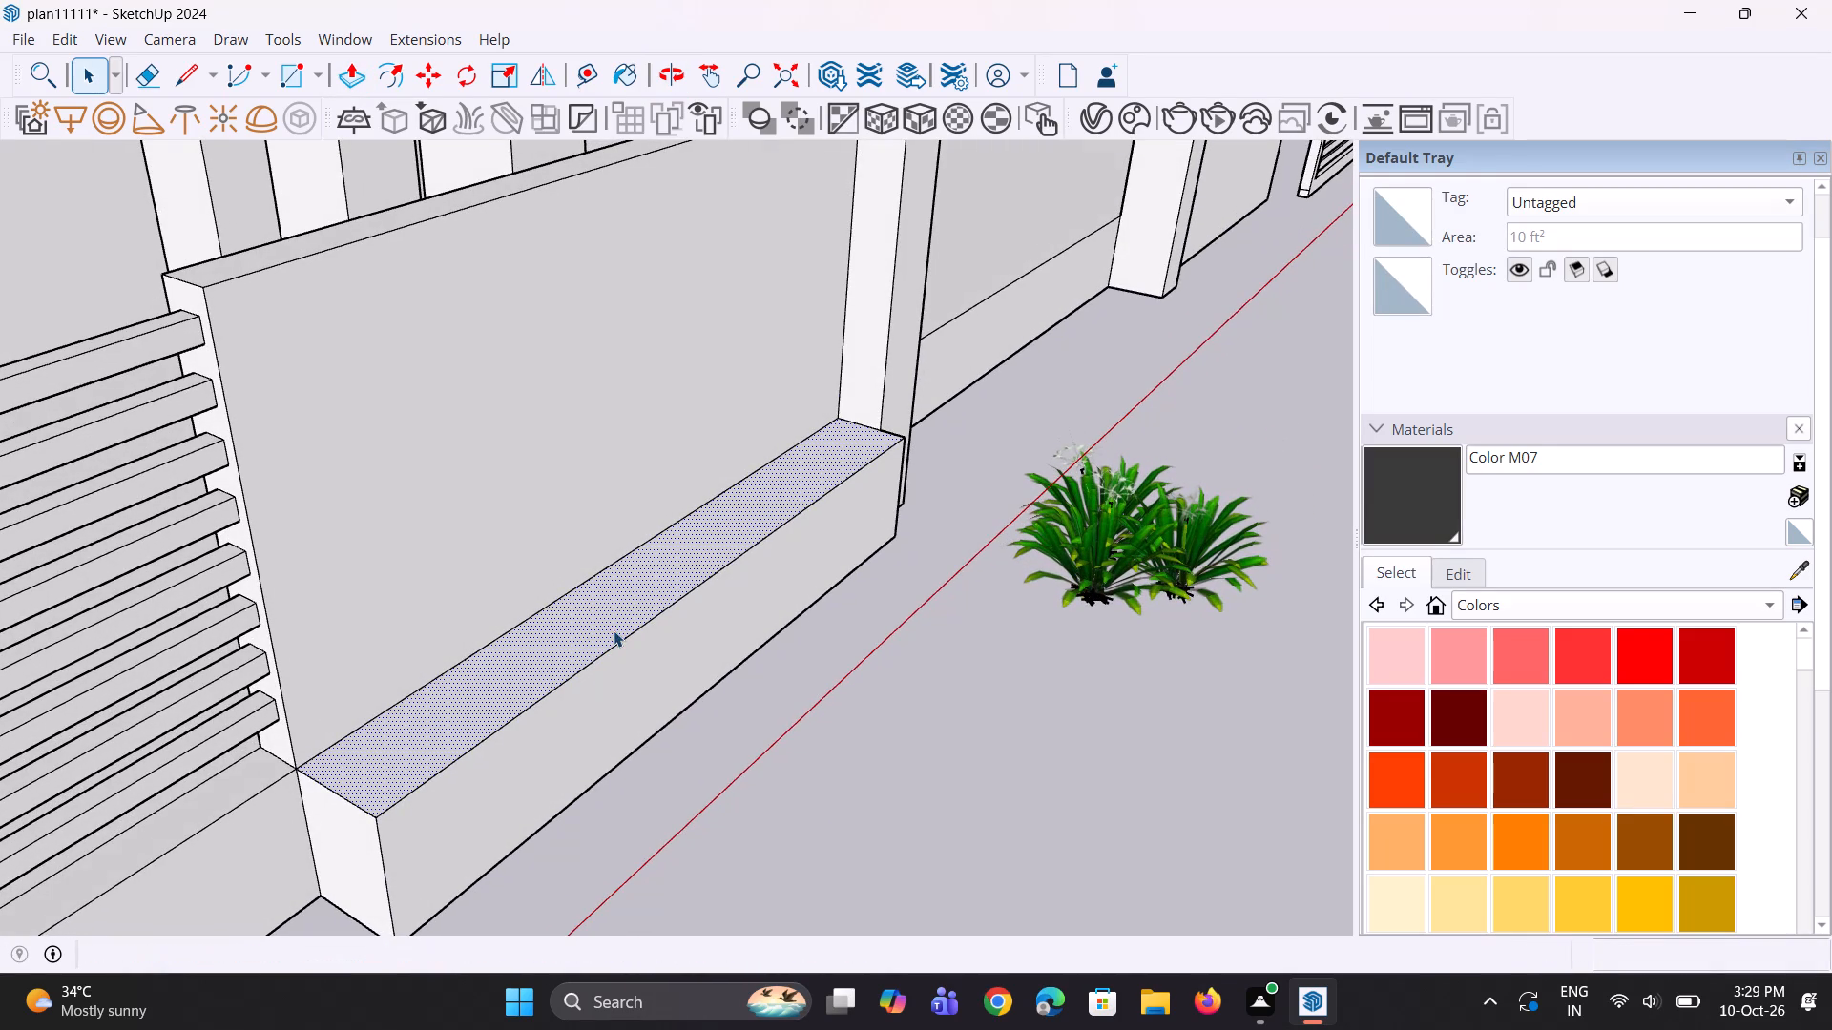
scroll(616, 628, "down", 2)
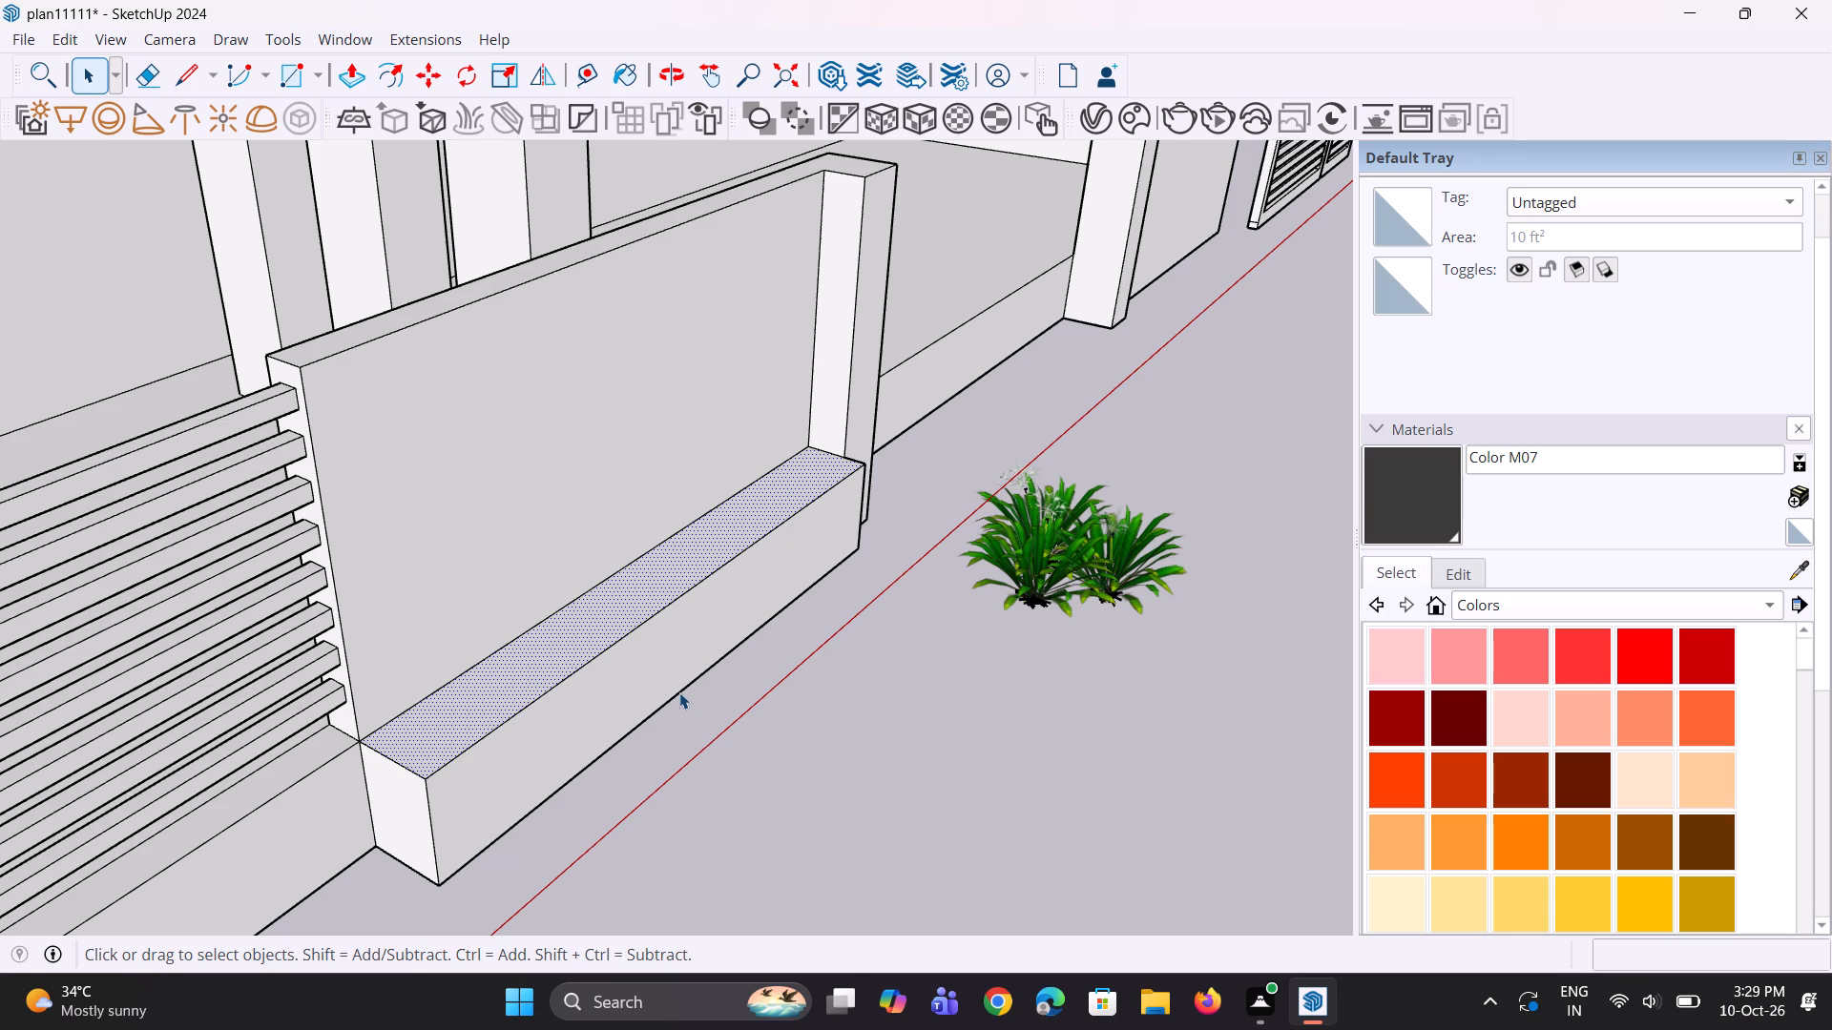
key("f")
left_click(489, 757)
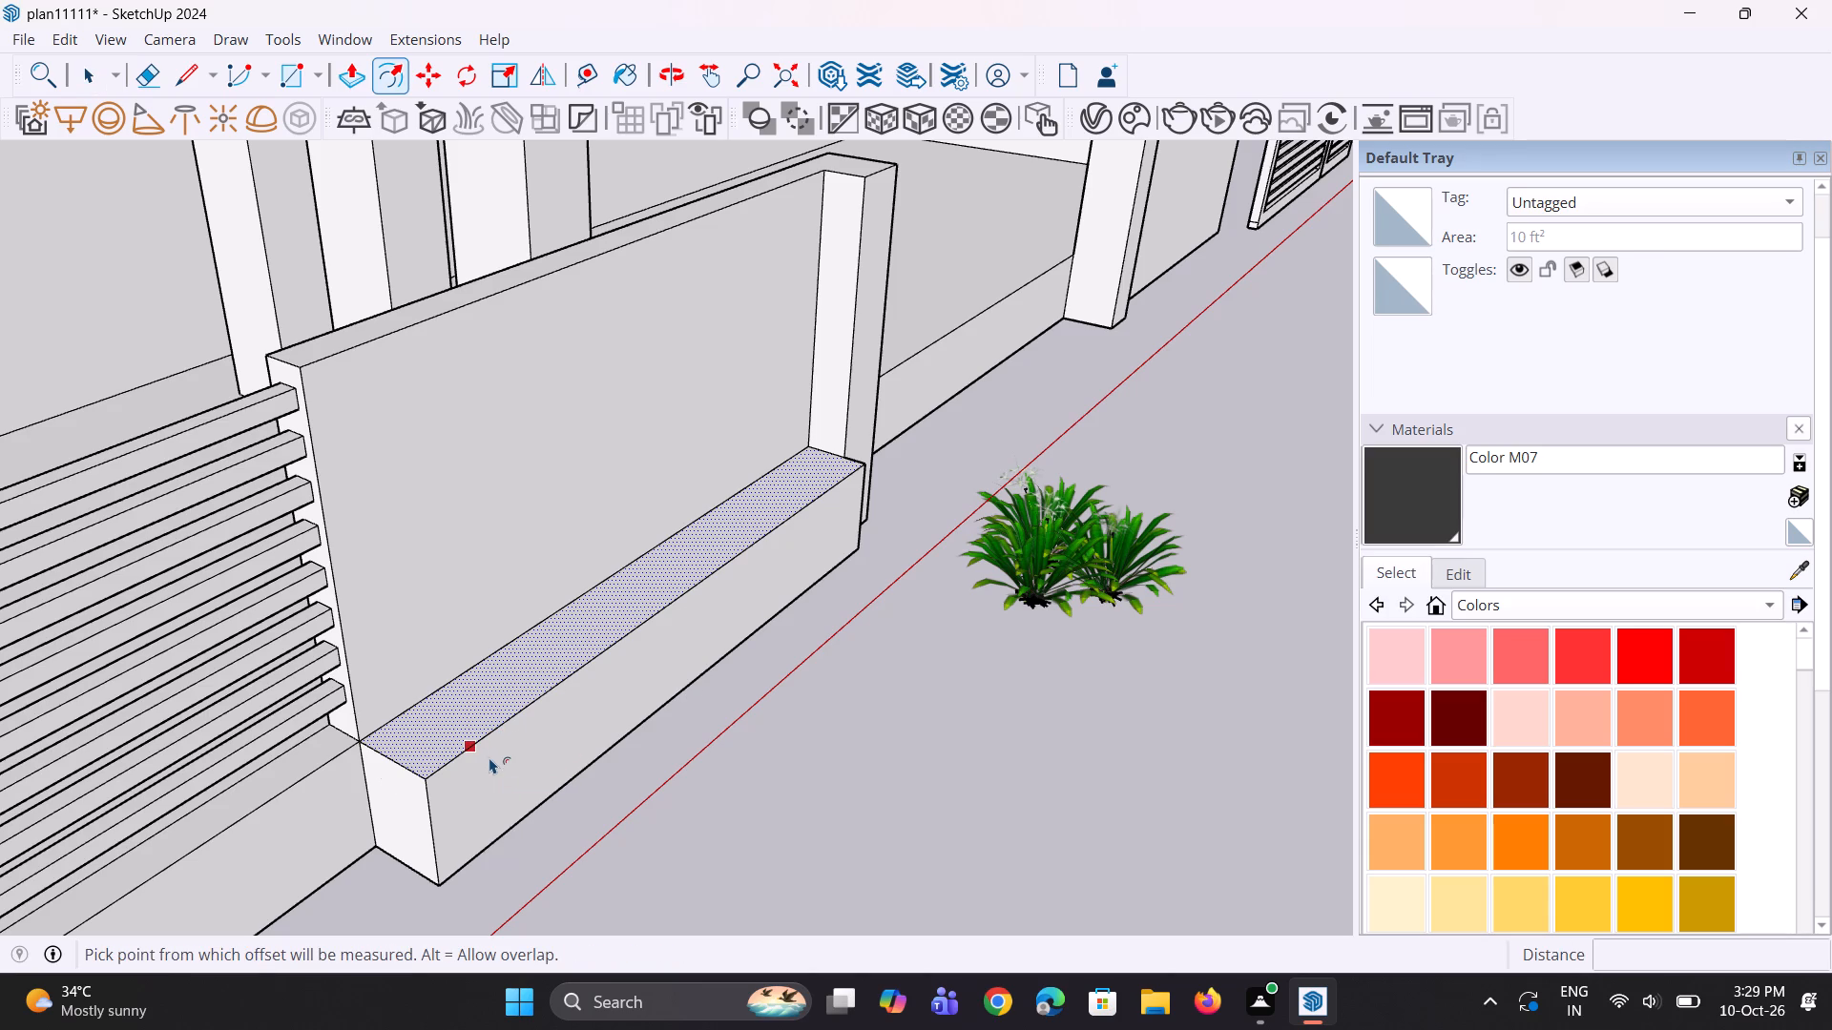
left_click(484, 722)
middle_click_drag(407, 712, 504, 785)
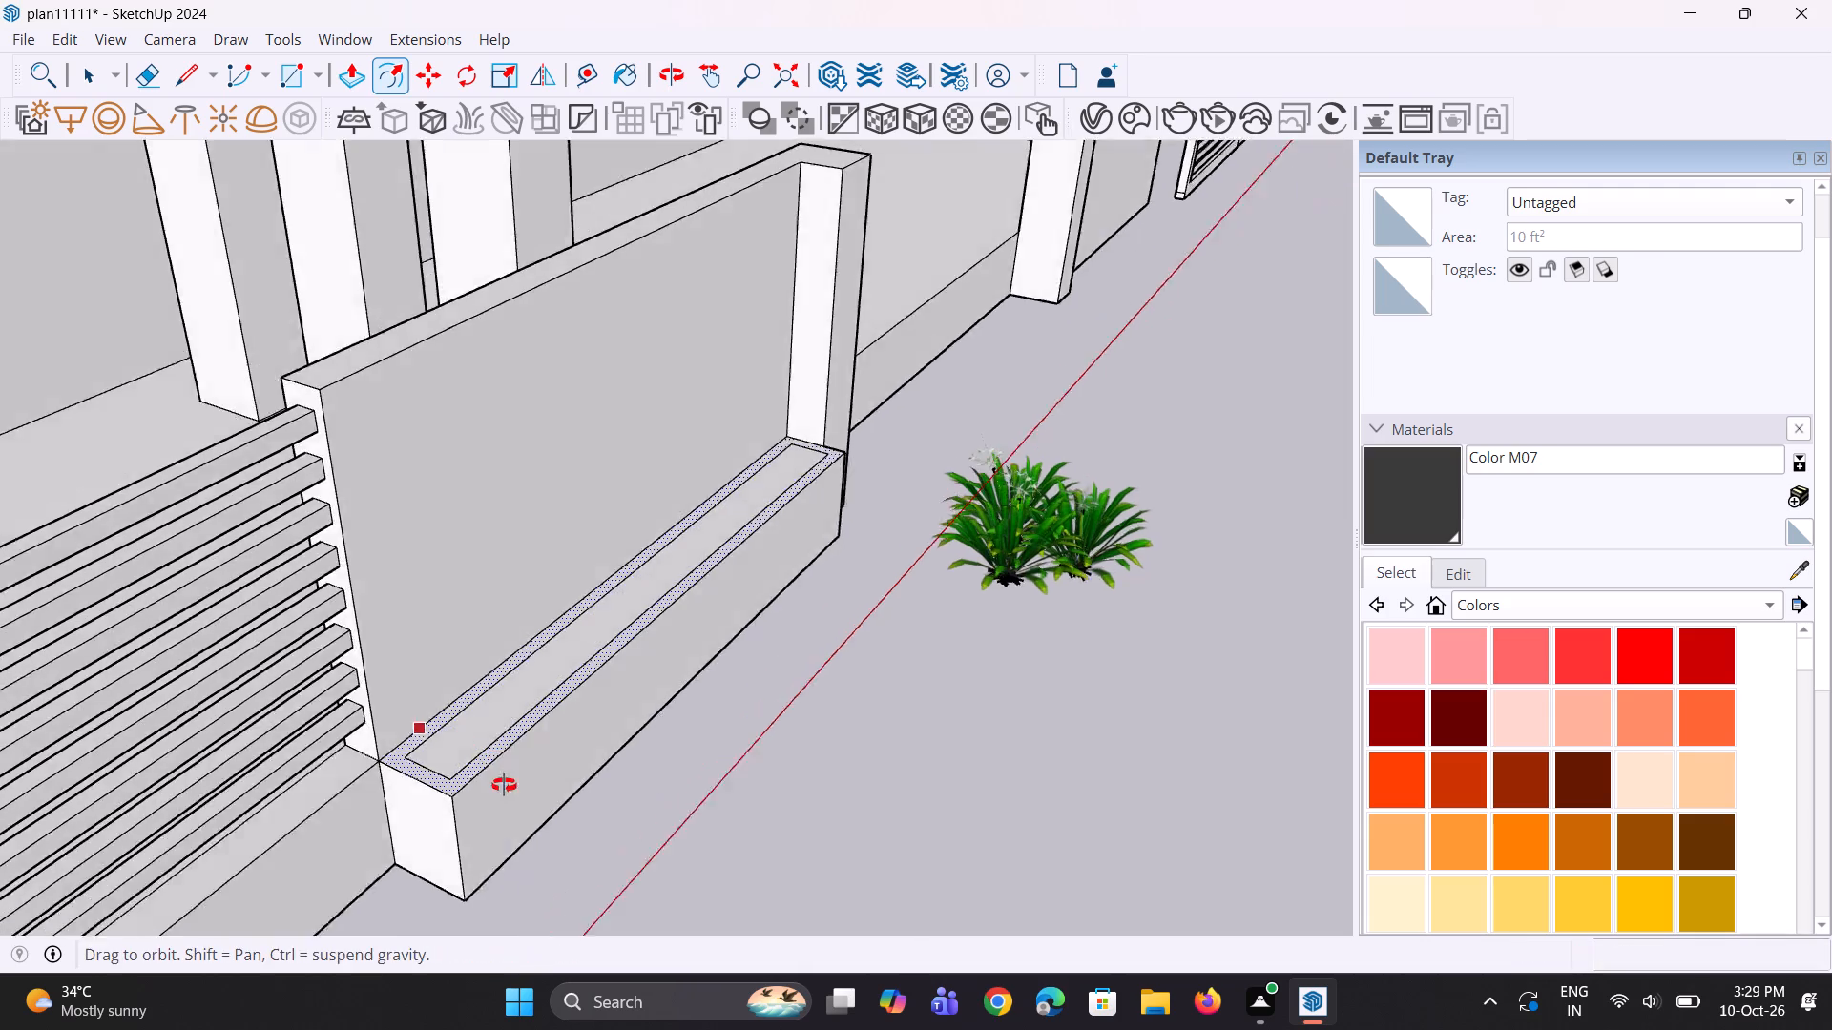
middle_click_drag(504, 785, 597, 852)
key("space")
key("space")
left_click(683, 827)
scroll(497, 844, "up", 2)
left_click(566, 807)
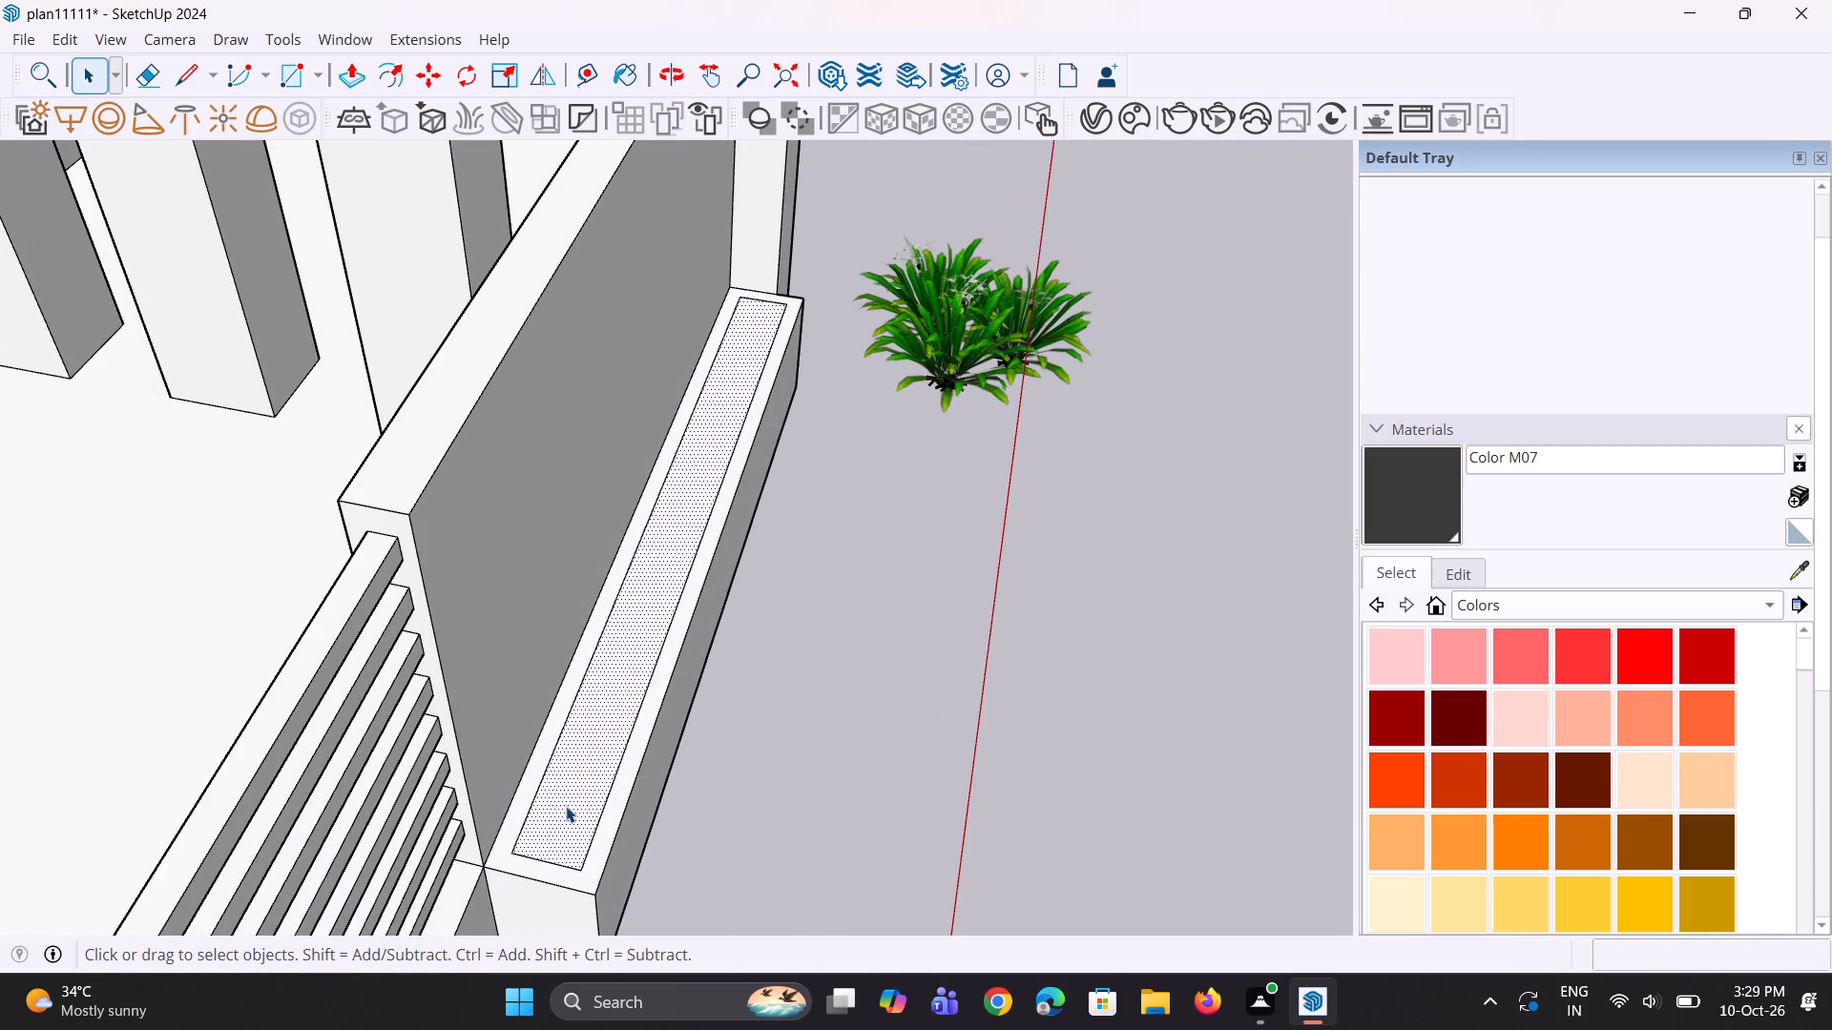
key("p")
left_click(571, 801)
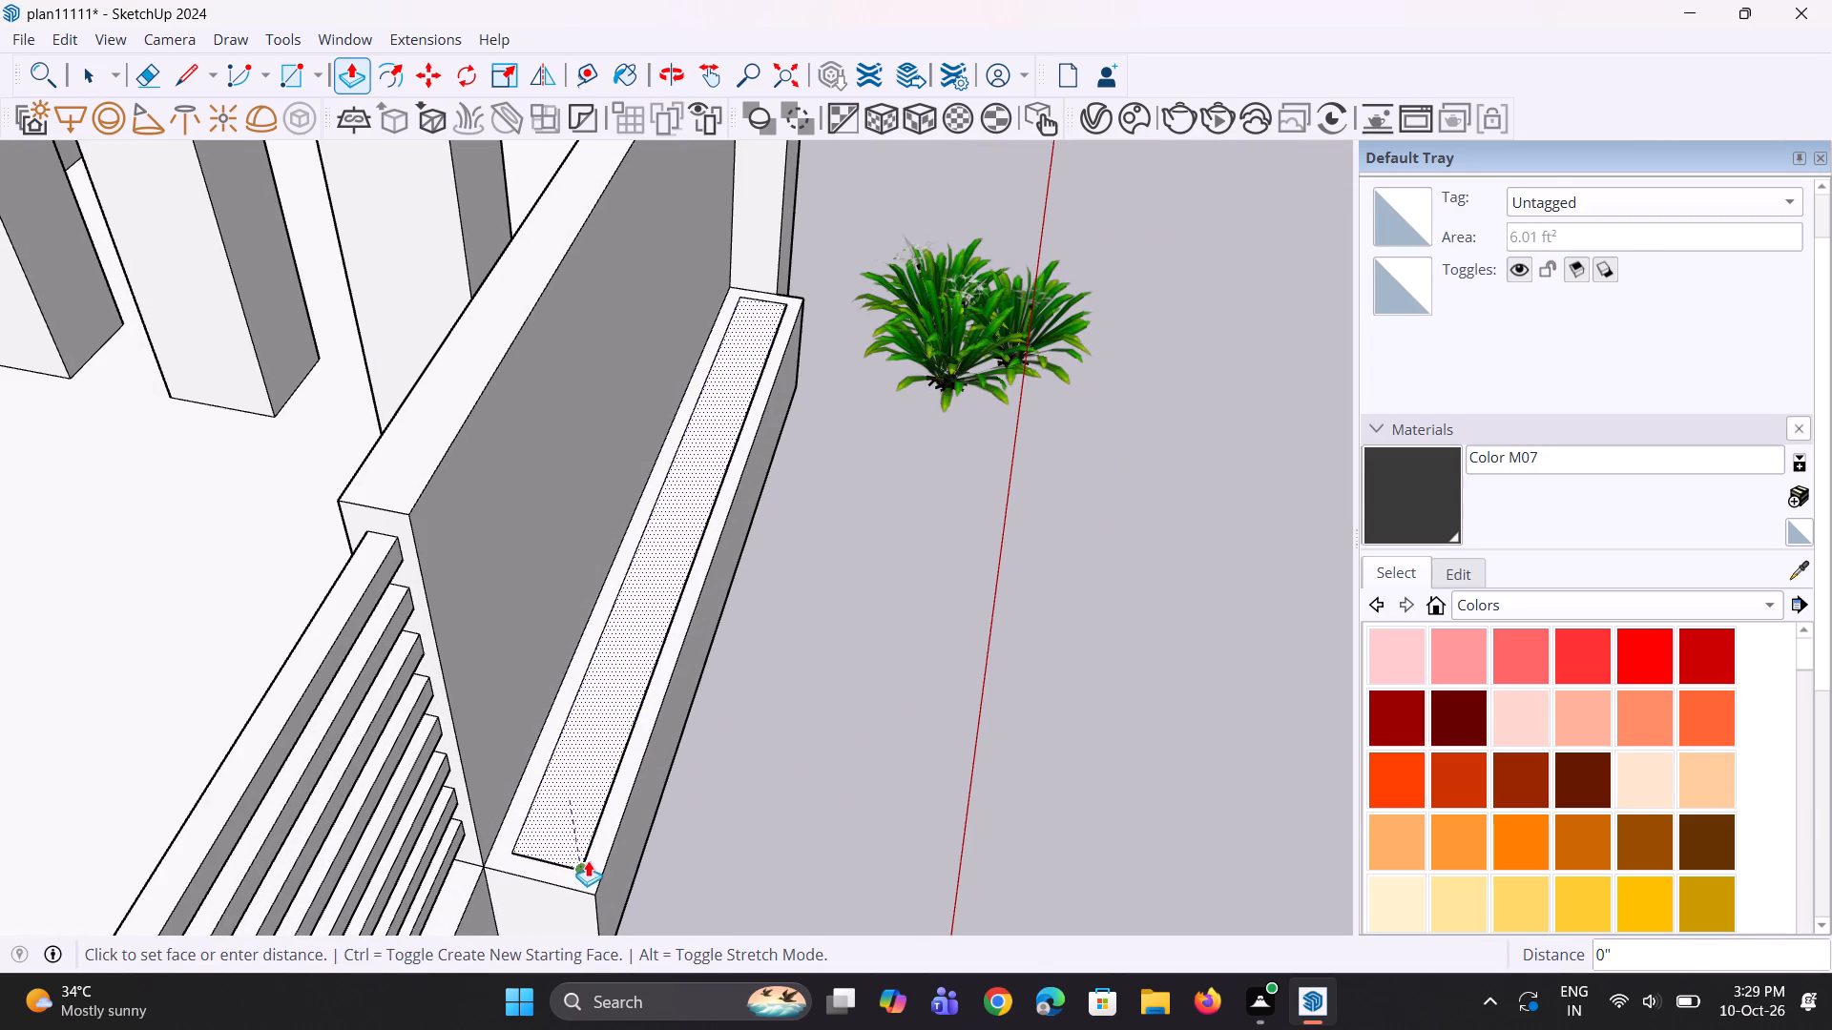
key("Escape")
Push/Pull the inner rectangle on the planter block's top down 1' 6" to hollow out the planter.
scroll(551, 780, "down", 2)
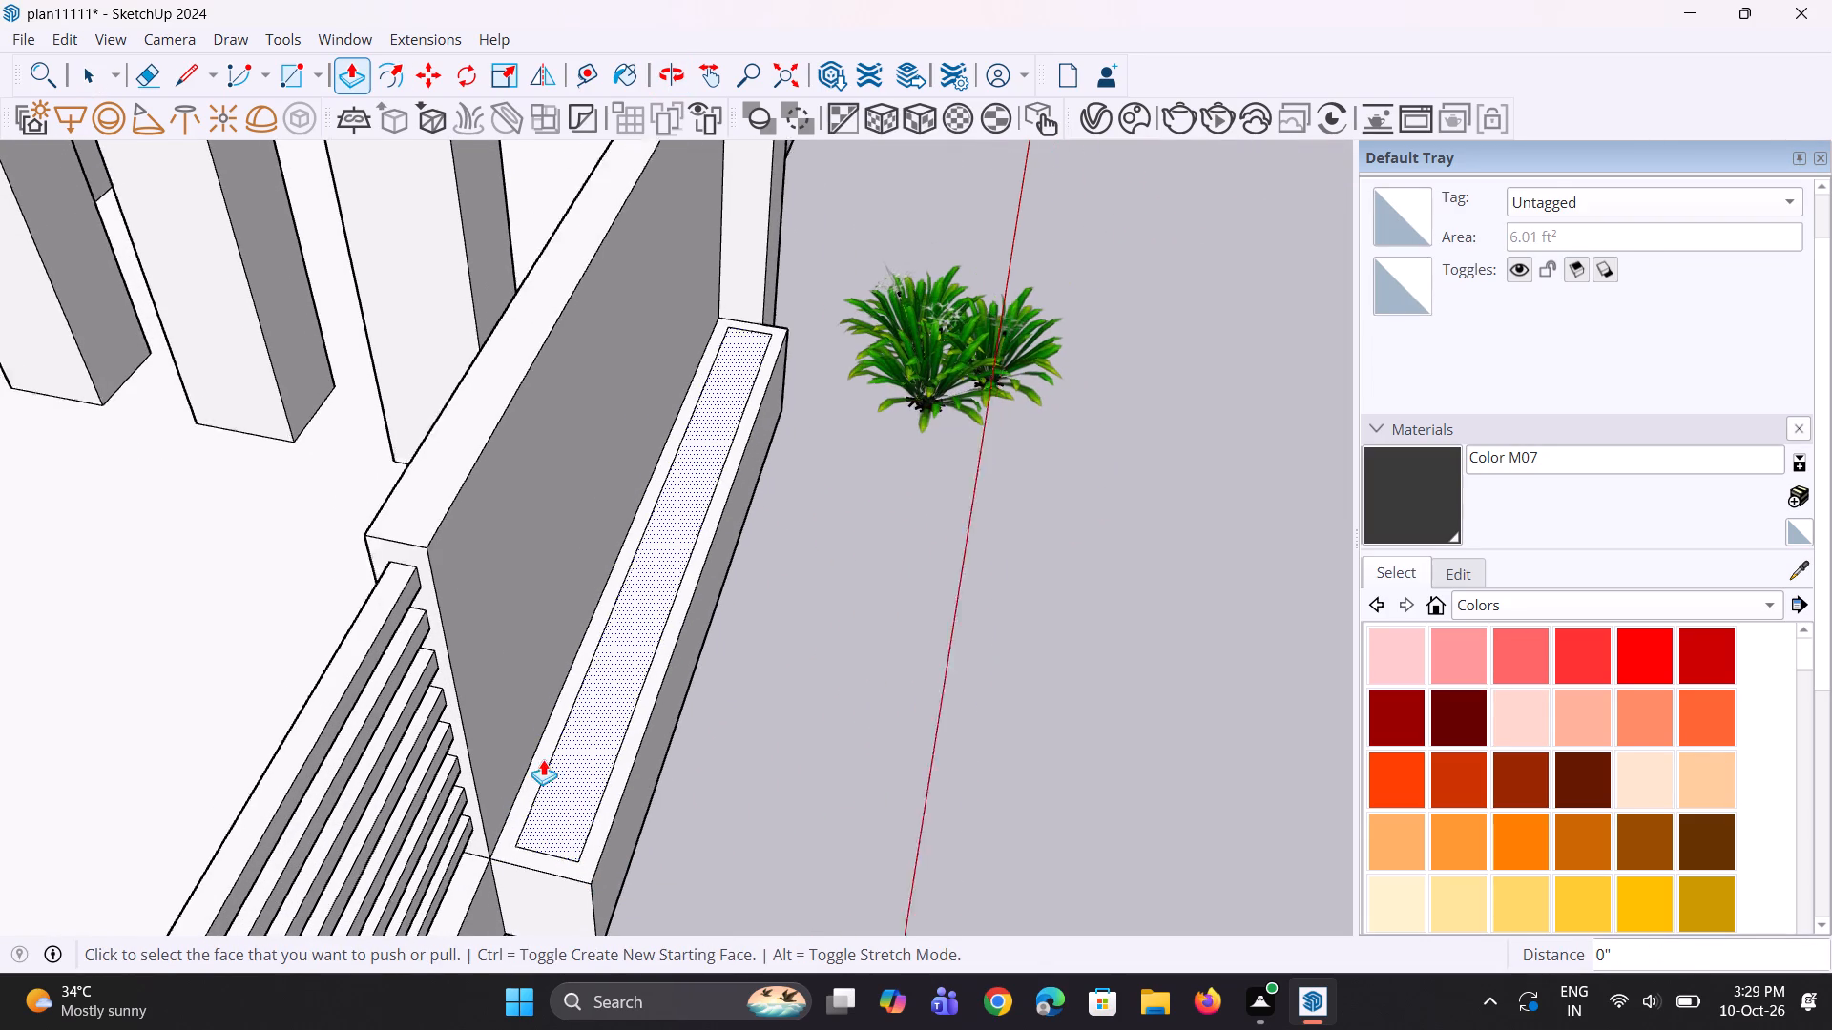
scroll(543, 759, "down", 1)
middle_click_drag(574, 842, 484, 771)
scroll(522, 789, "up", 1)
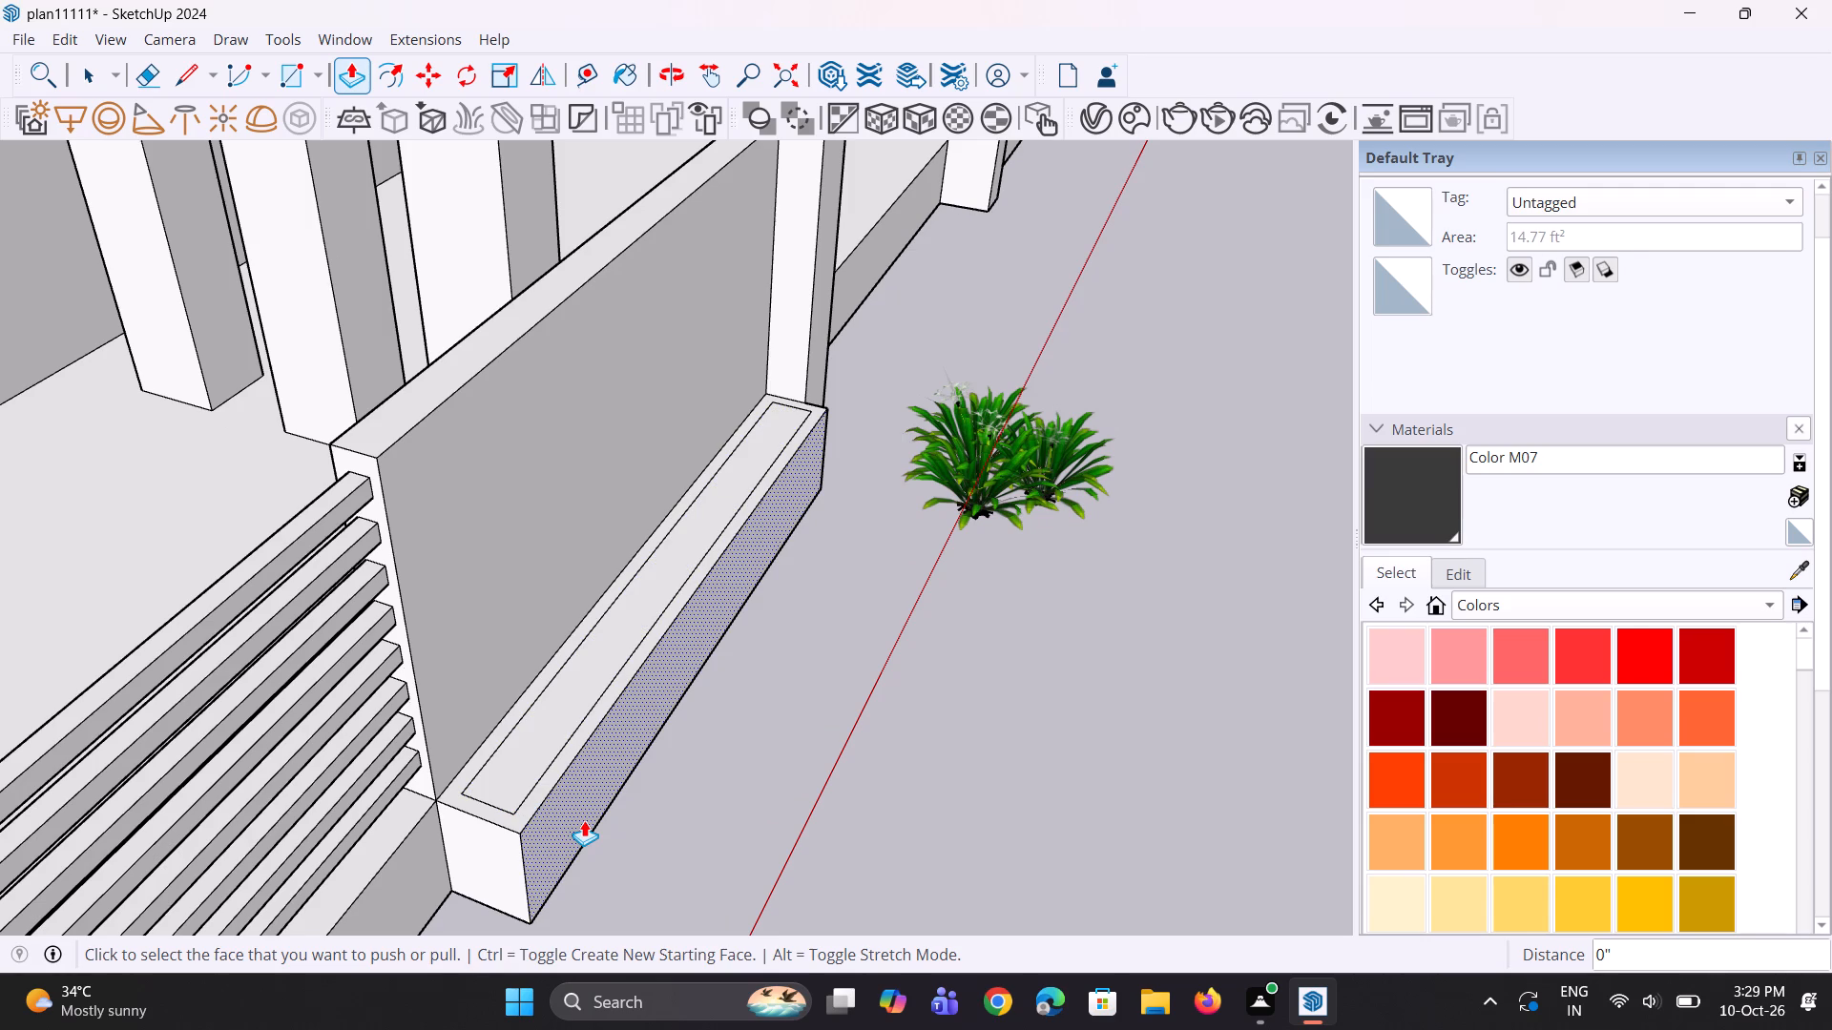
scroll(550, 677, "down", 4)
scroll(541, 845, "up", 6)
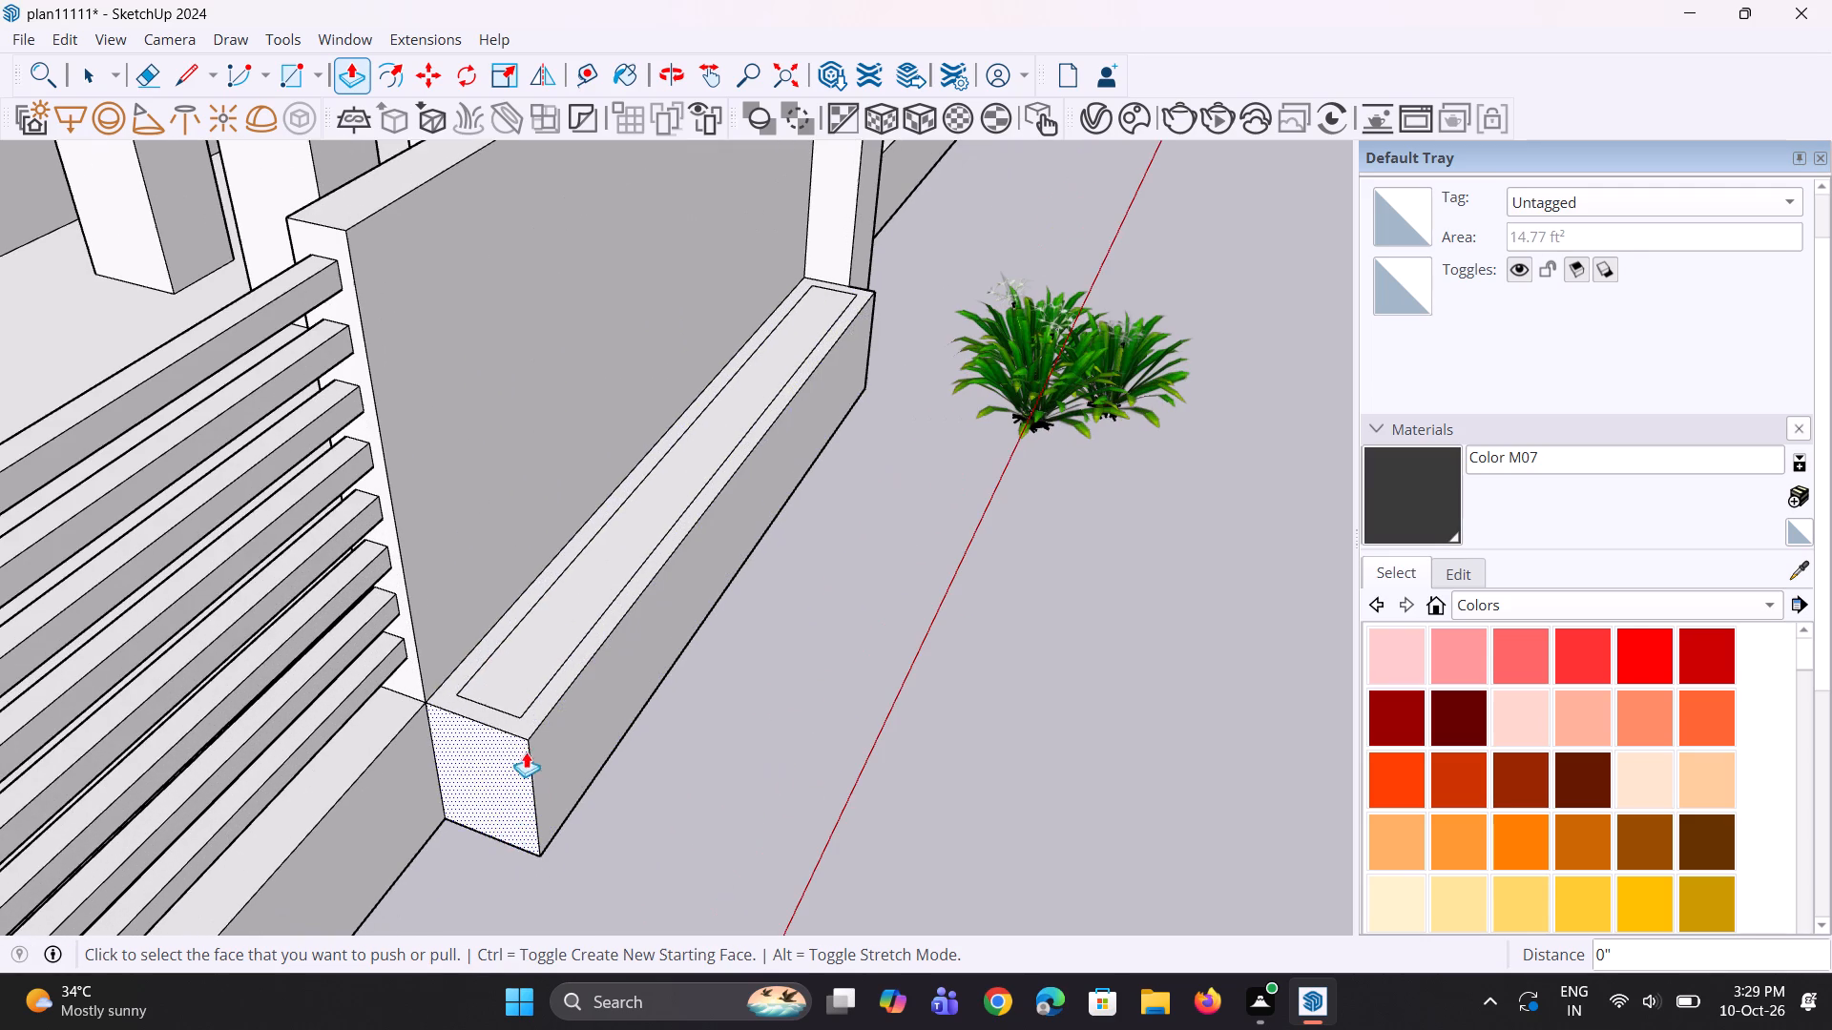
left_click(519, 698)
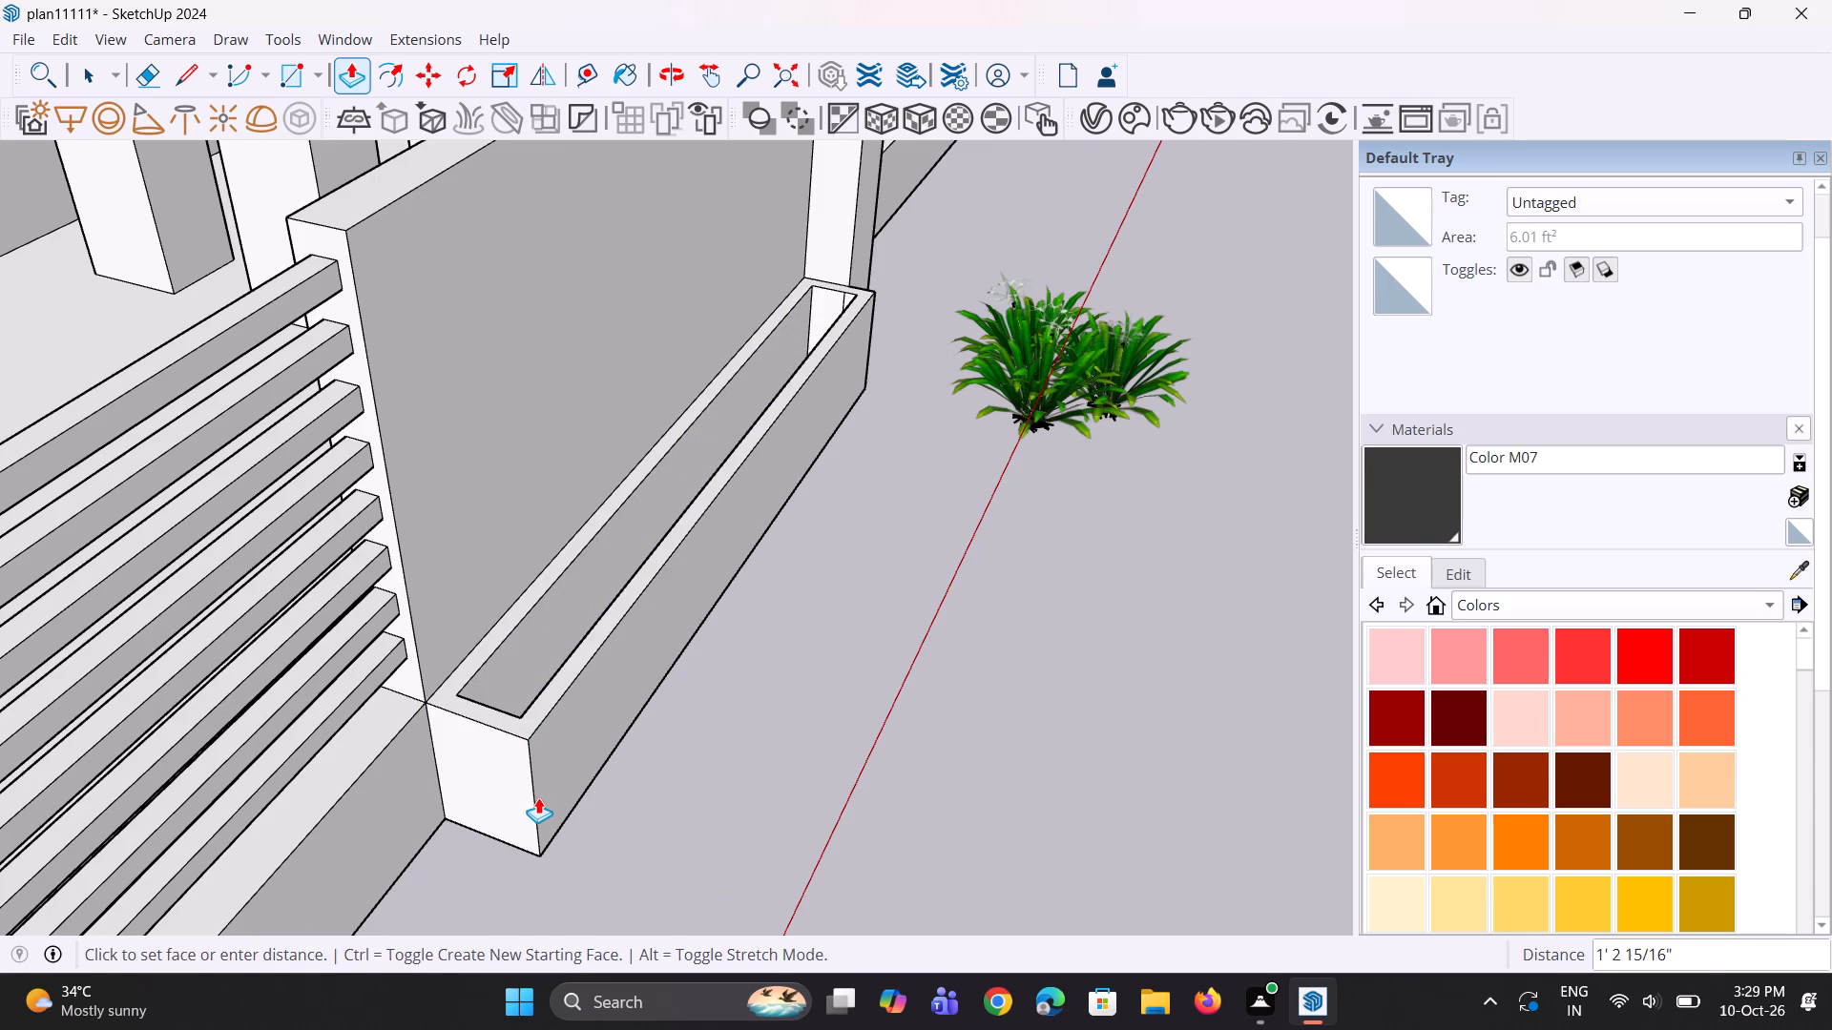
left_click(538, 809)
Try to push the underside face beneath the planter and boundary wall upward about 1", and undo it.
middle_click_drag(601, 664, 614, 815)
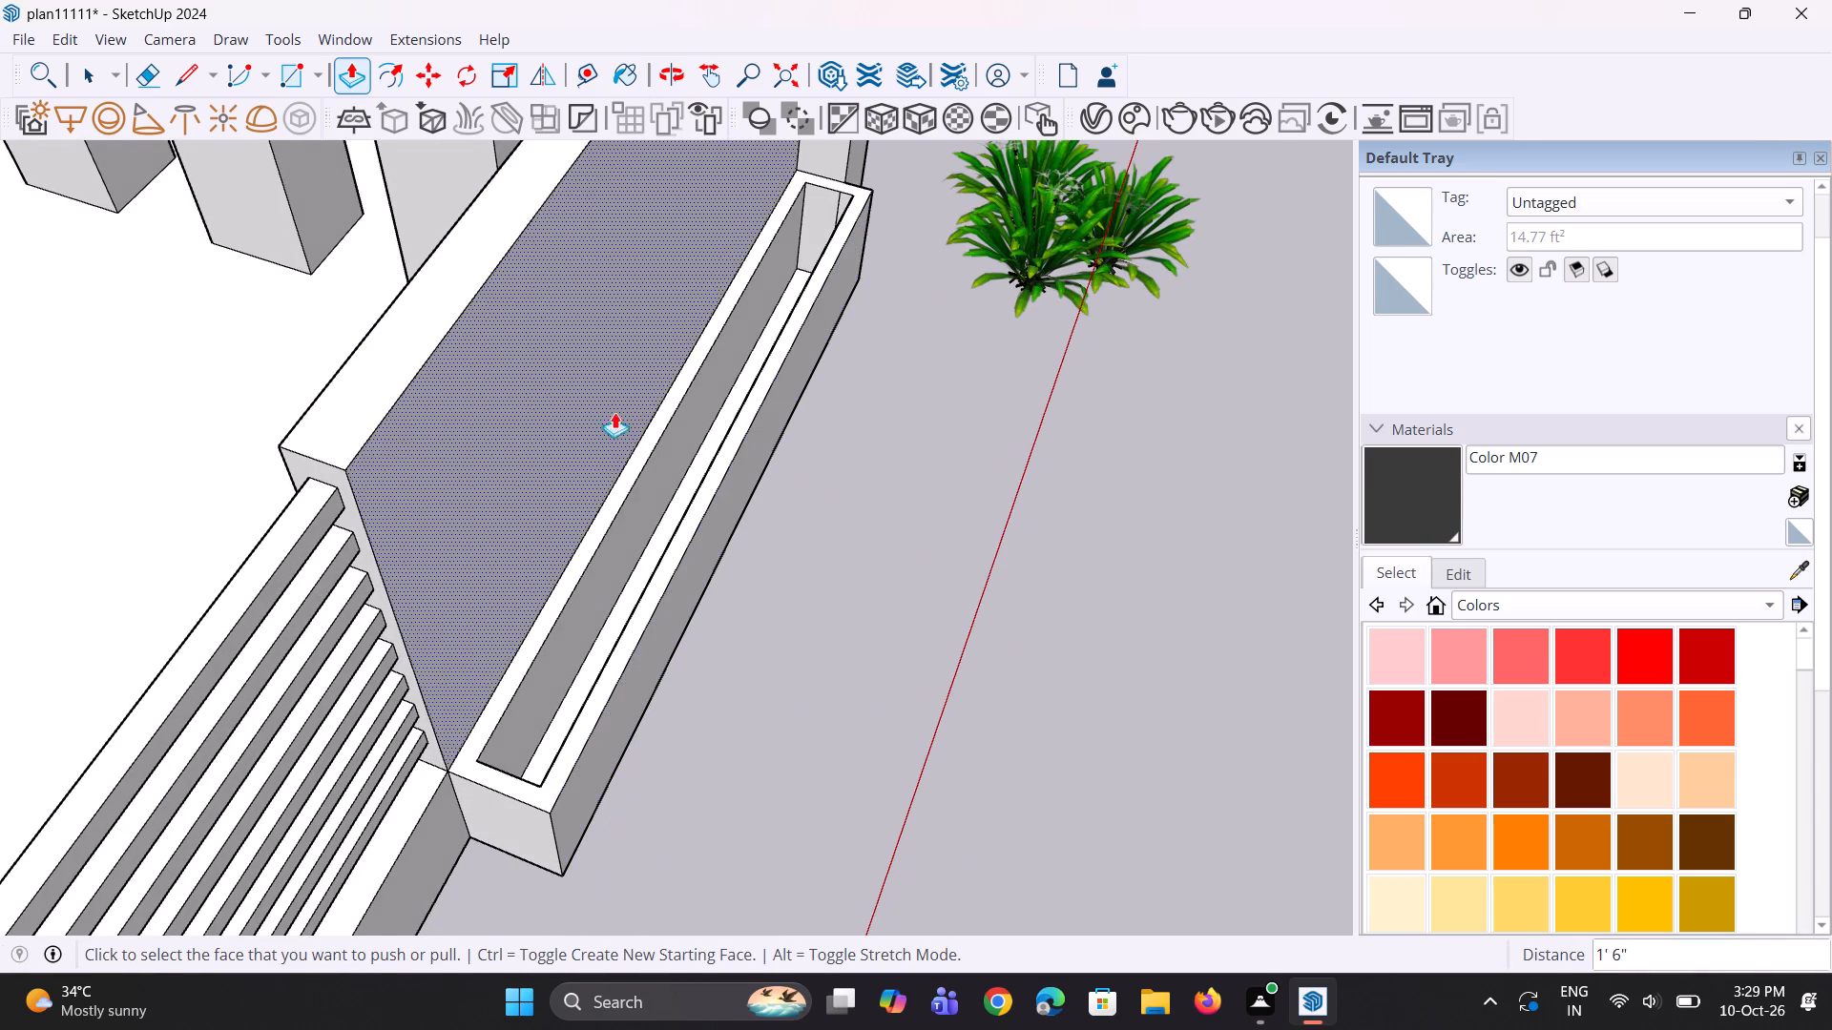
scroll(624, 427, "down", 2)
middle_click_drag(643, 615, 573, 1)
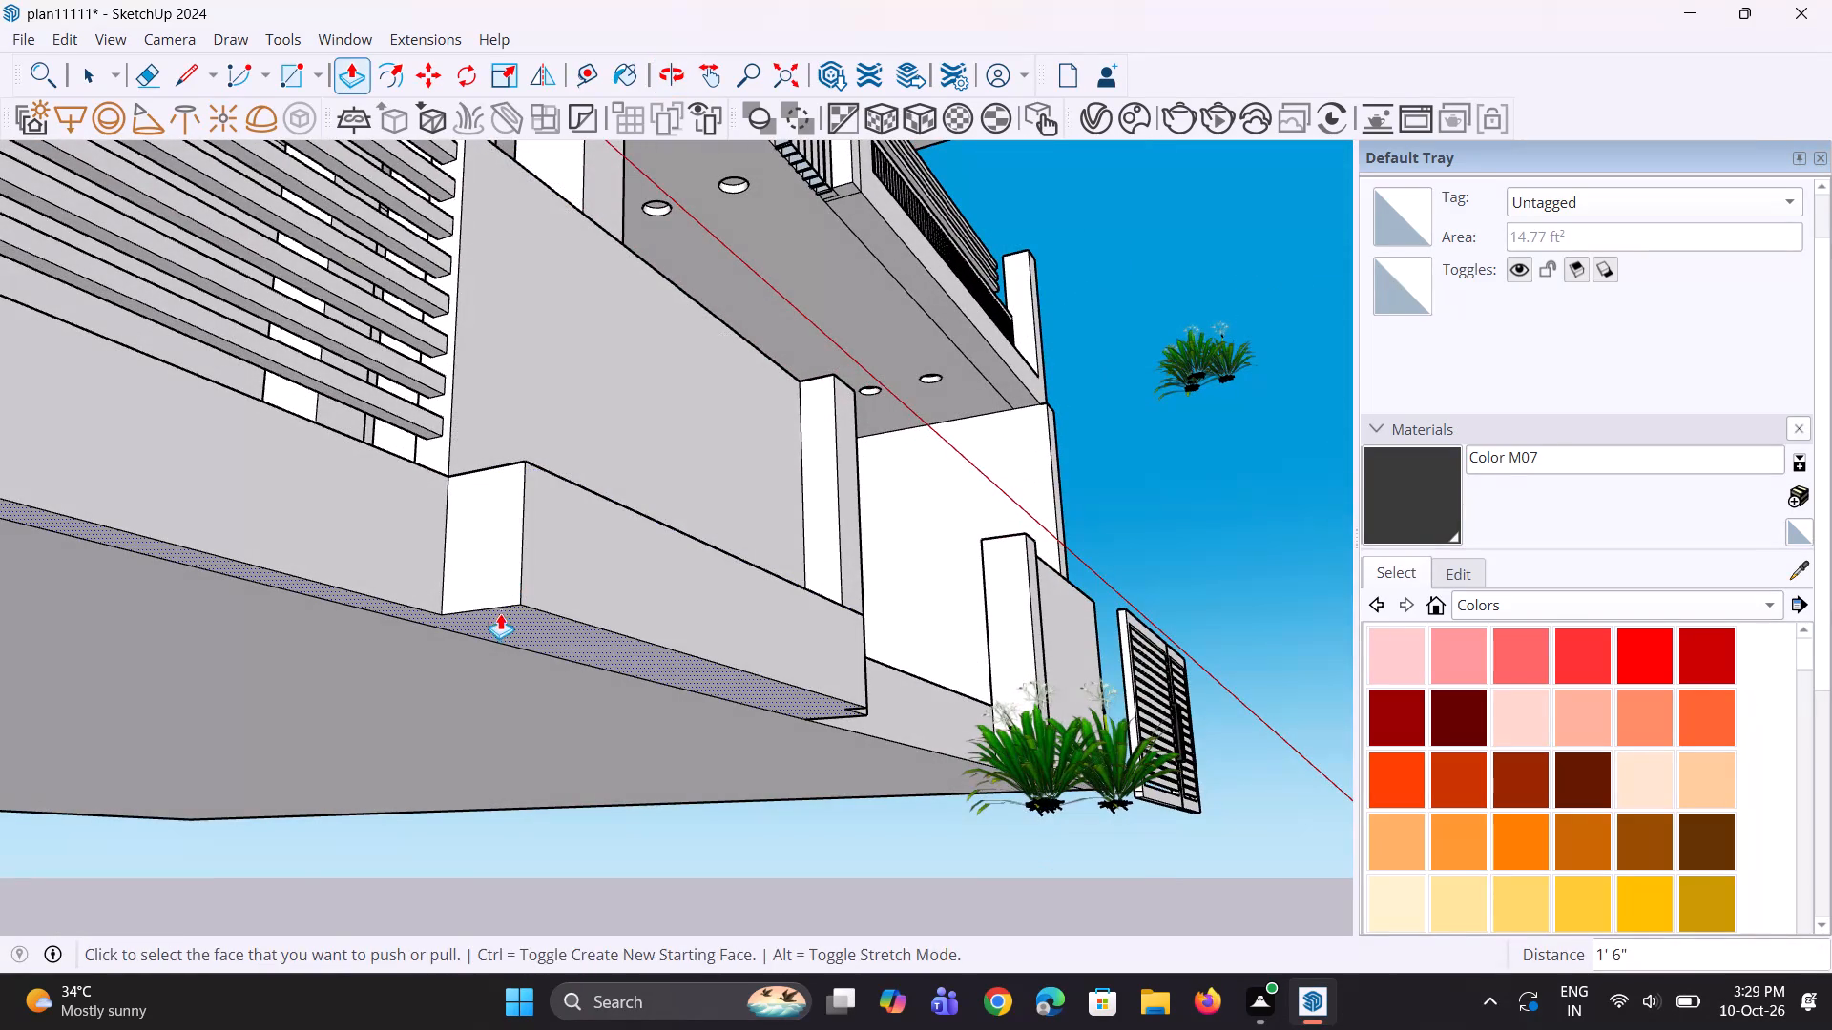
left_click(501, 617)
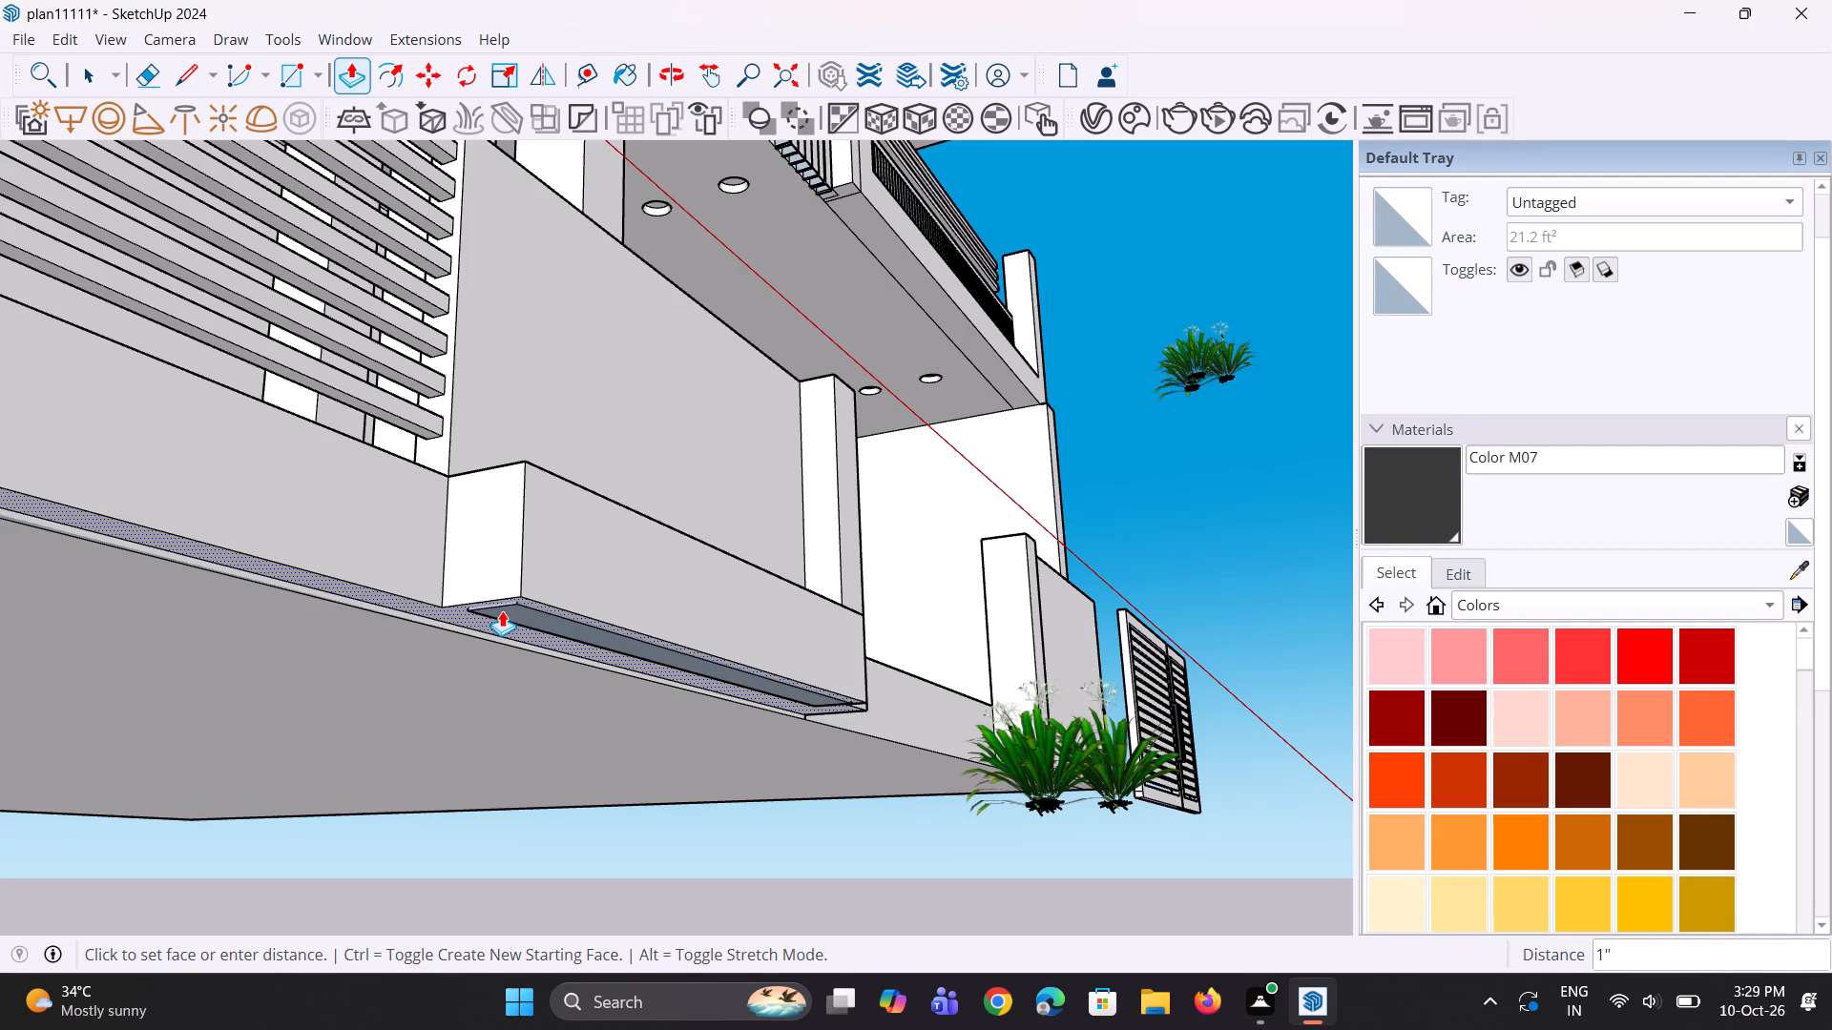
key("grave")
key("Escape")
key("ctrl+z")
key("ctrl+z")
Examine the planter block's front and underside where it meets the gate pillar and boundary wall base.
middle_click_drag(588, 523, 471, 690)
scroll(611, 597, "down", 5)
middle_click_drag(896, 654, 809, 640)
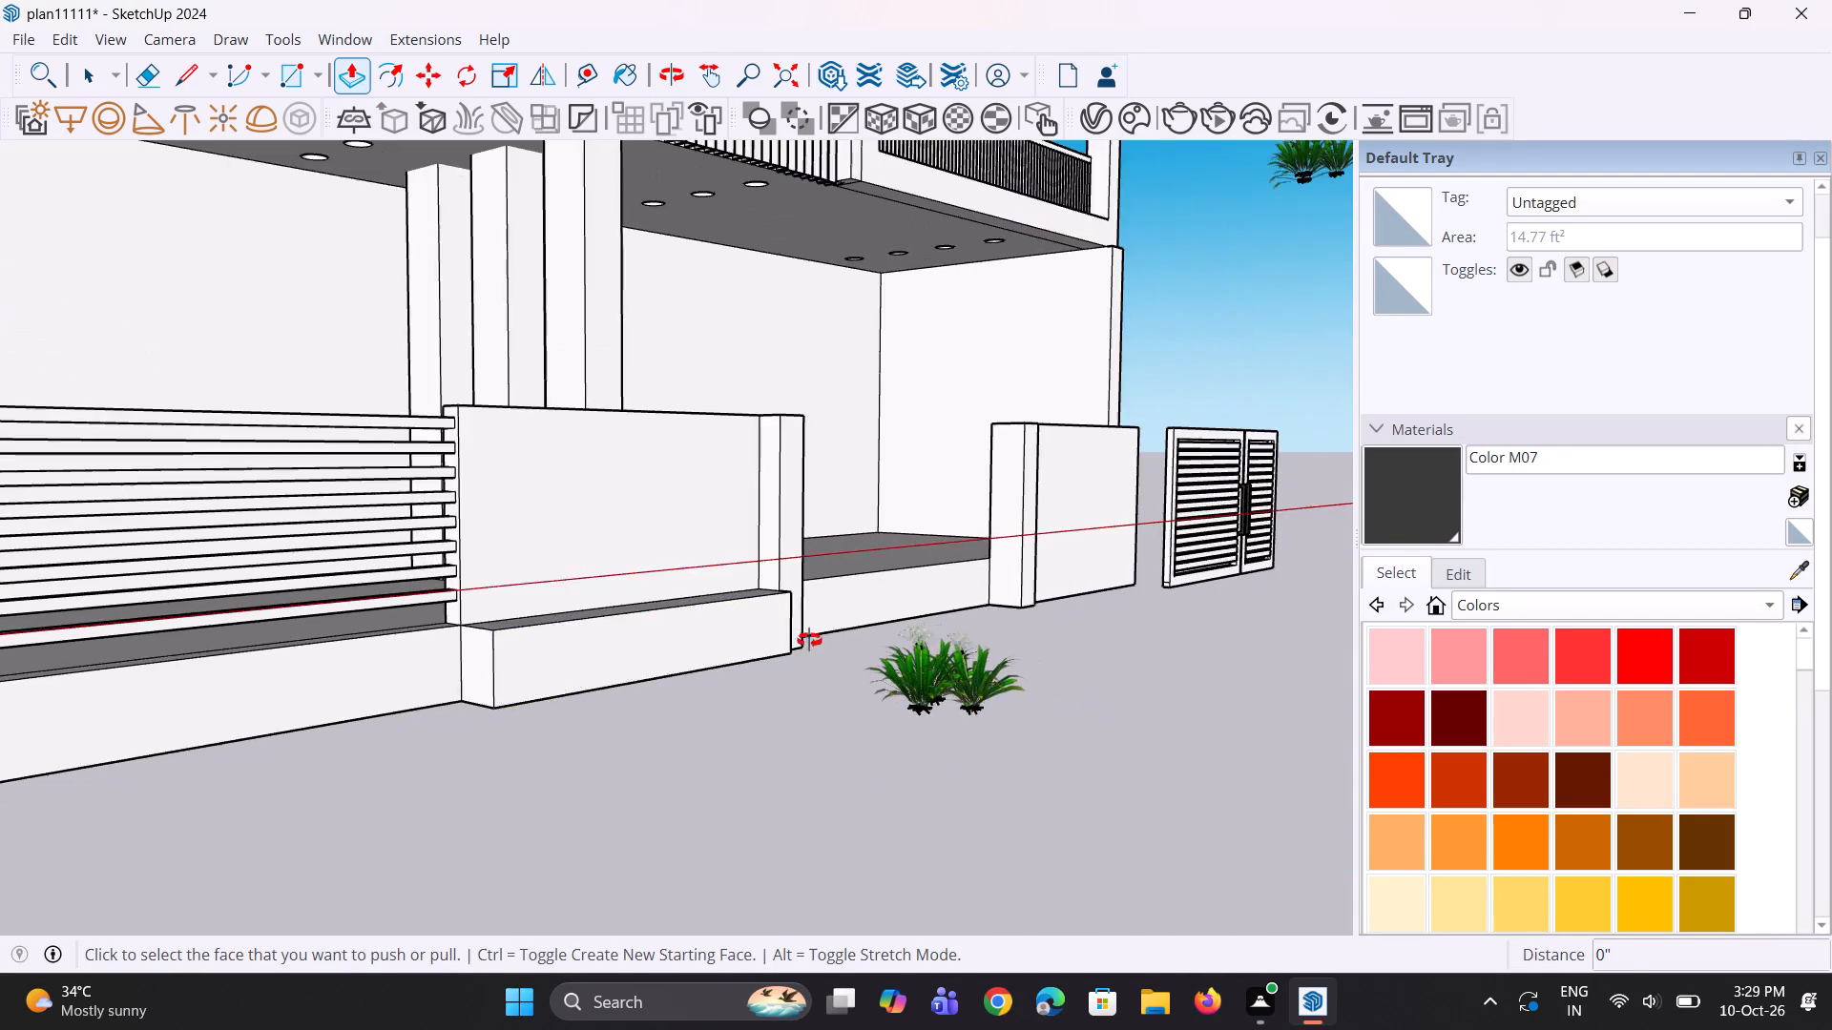
middle_click_drag(809, 640, 585, 573)
scroll(585, 573, "up", 7)
middle_click_drag(437, 508, 478, 381)
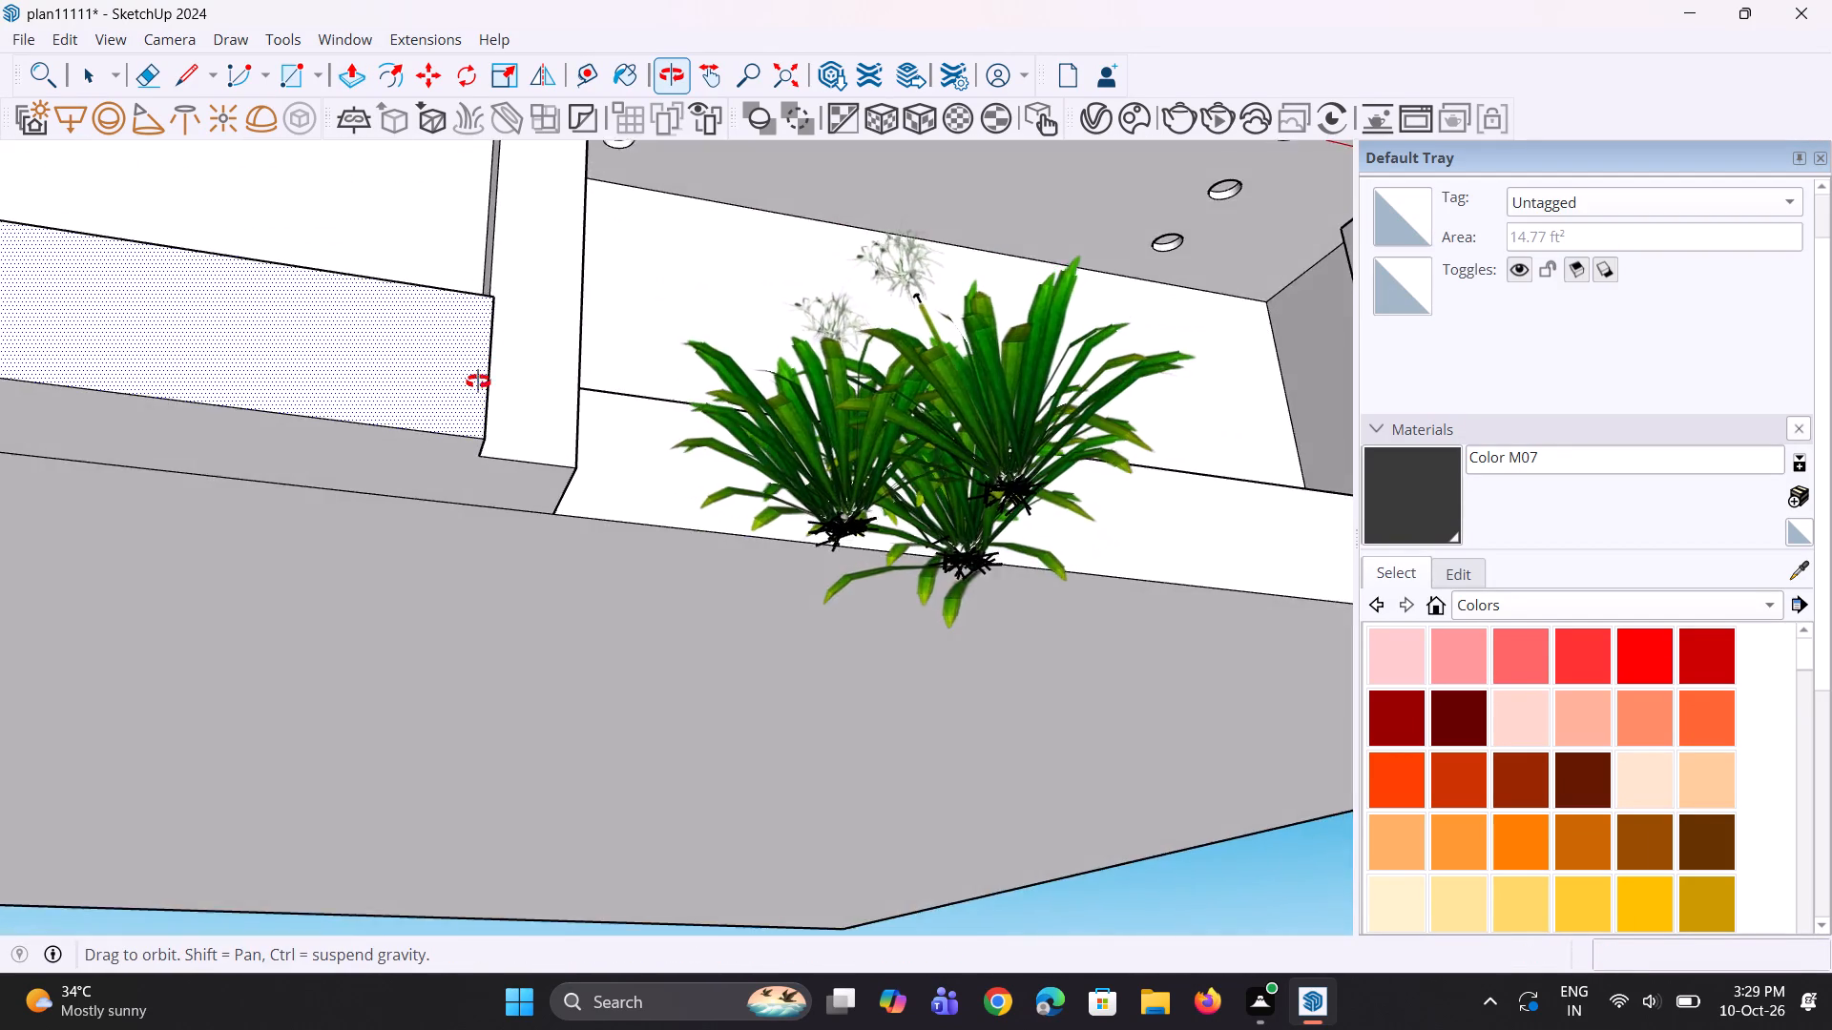
middle_click_drag(478, 381, 537, 460)
left_click(535, 461)
scroll(653, 476, "down", 3)
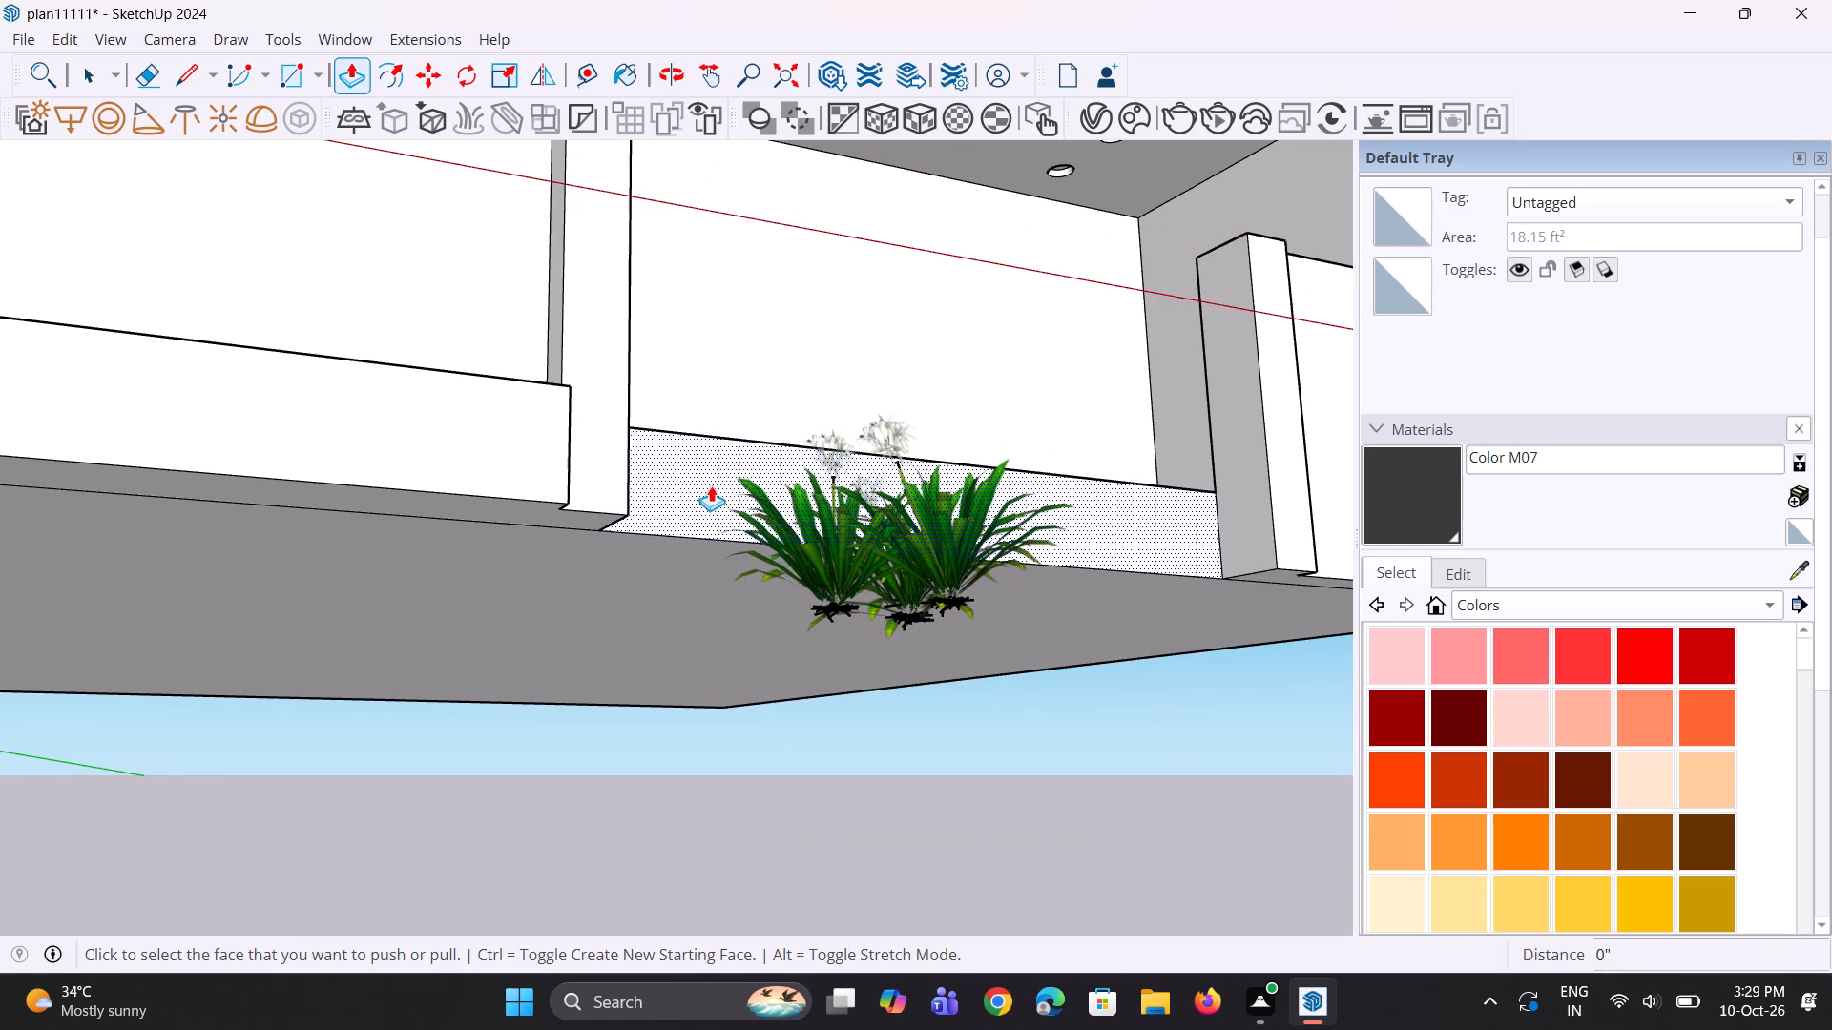
scroll(812, 485, "down", 6)
scroll(656, 458, "down", 2)
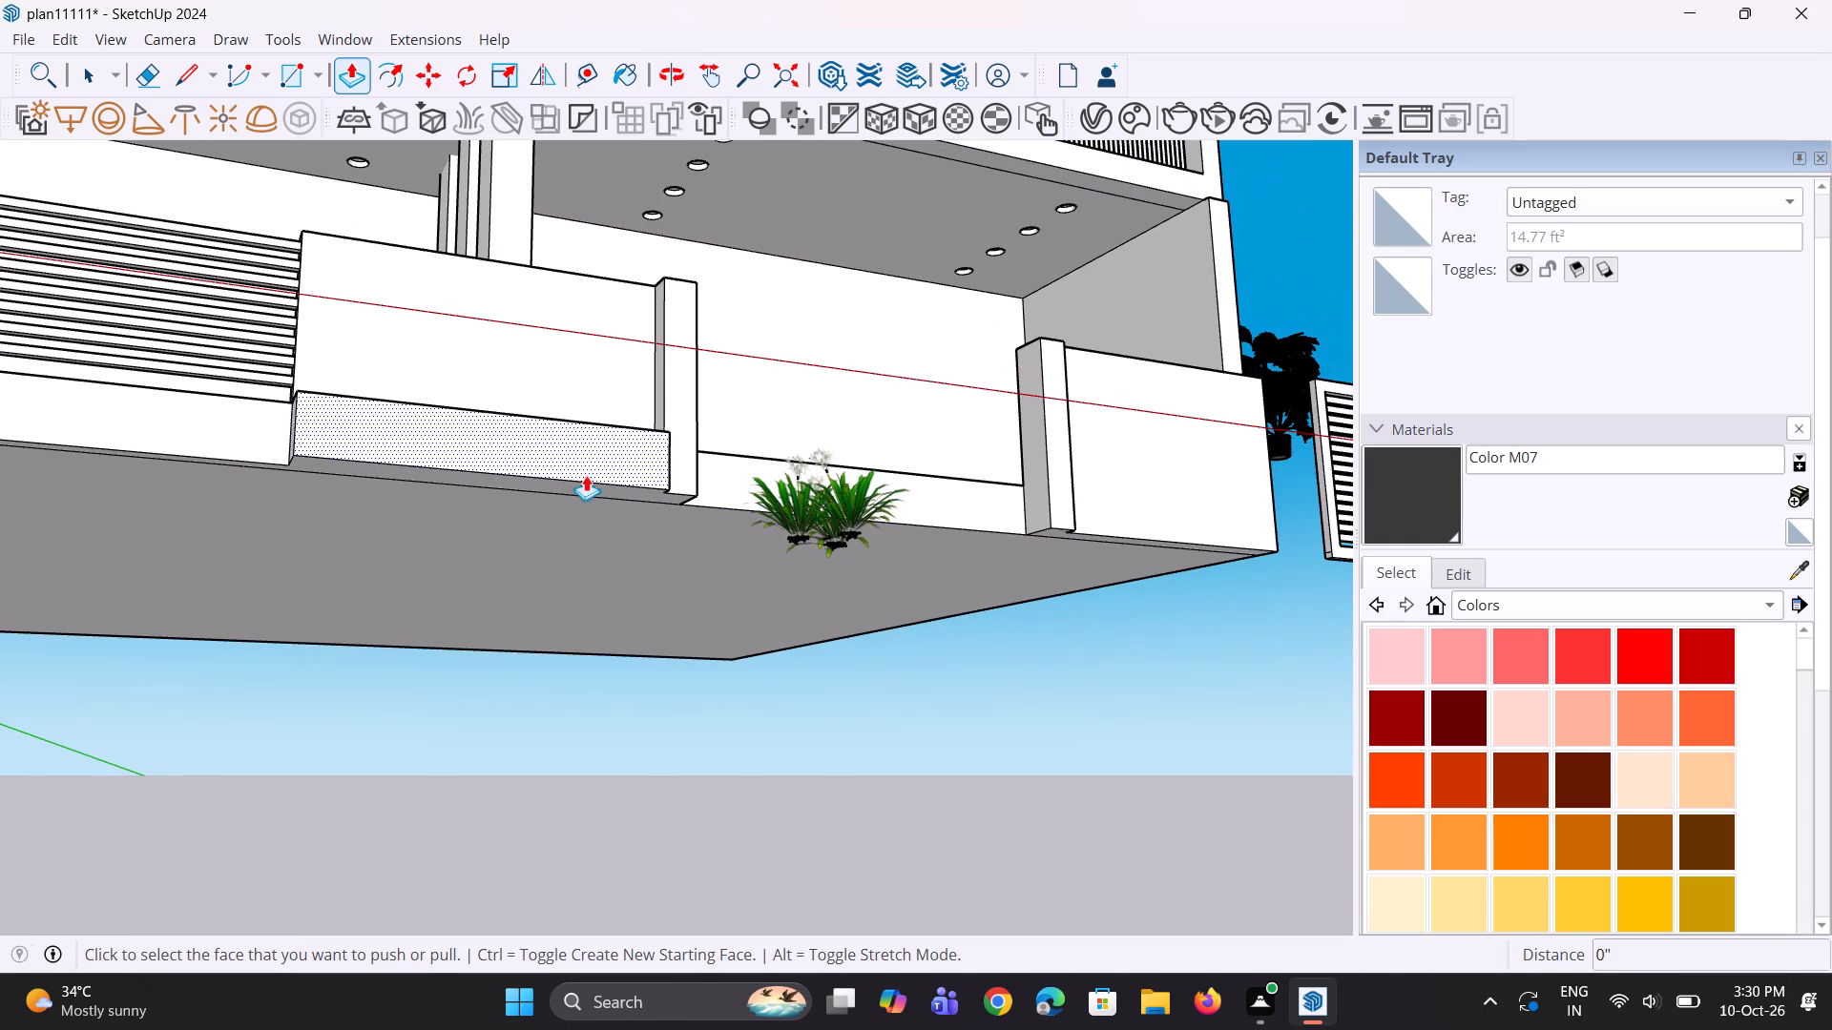
Push/Pull the top face of the planter block against the front wall down about 8" to make the block lower.
middle_click_drag(361, 366, 357, 727)
scroll(358, 735, "up", 3)
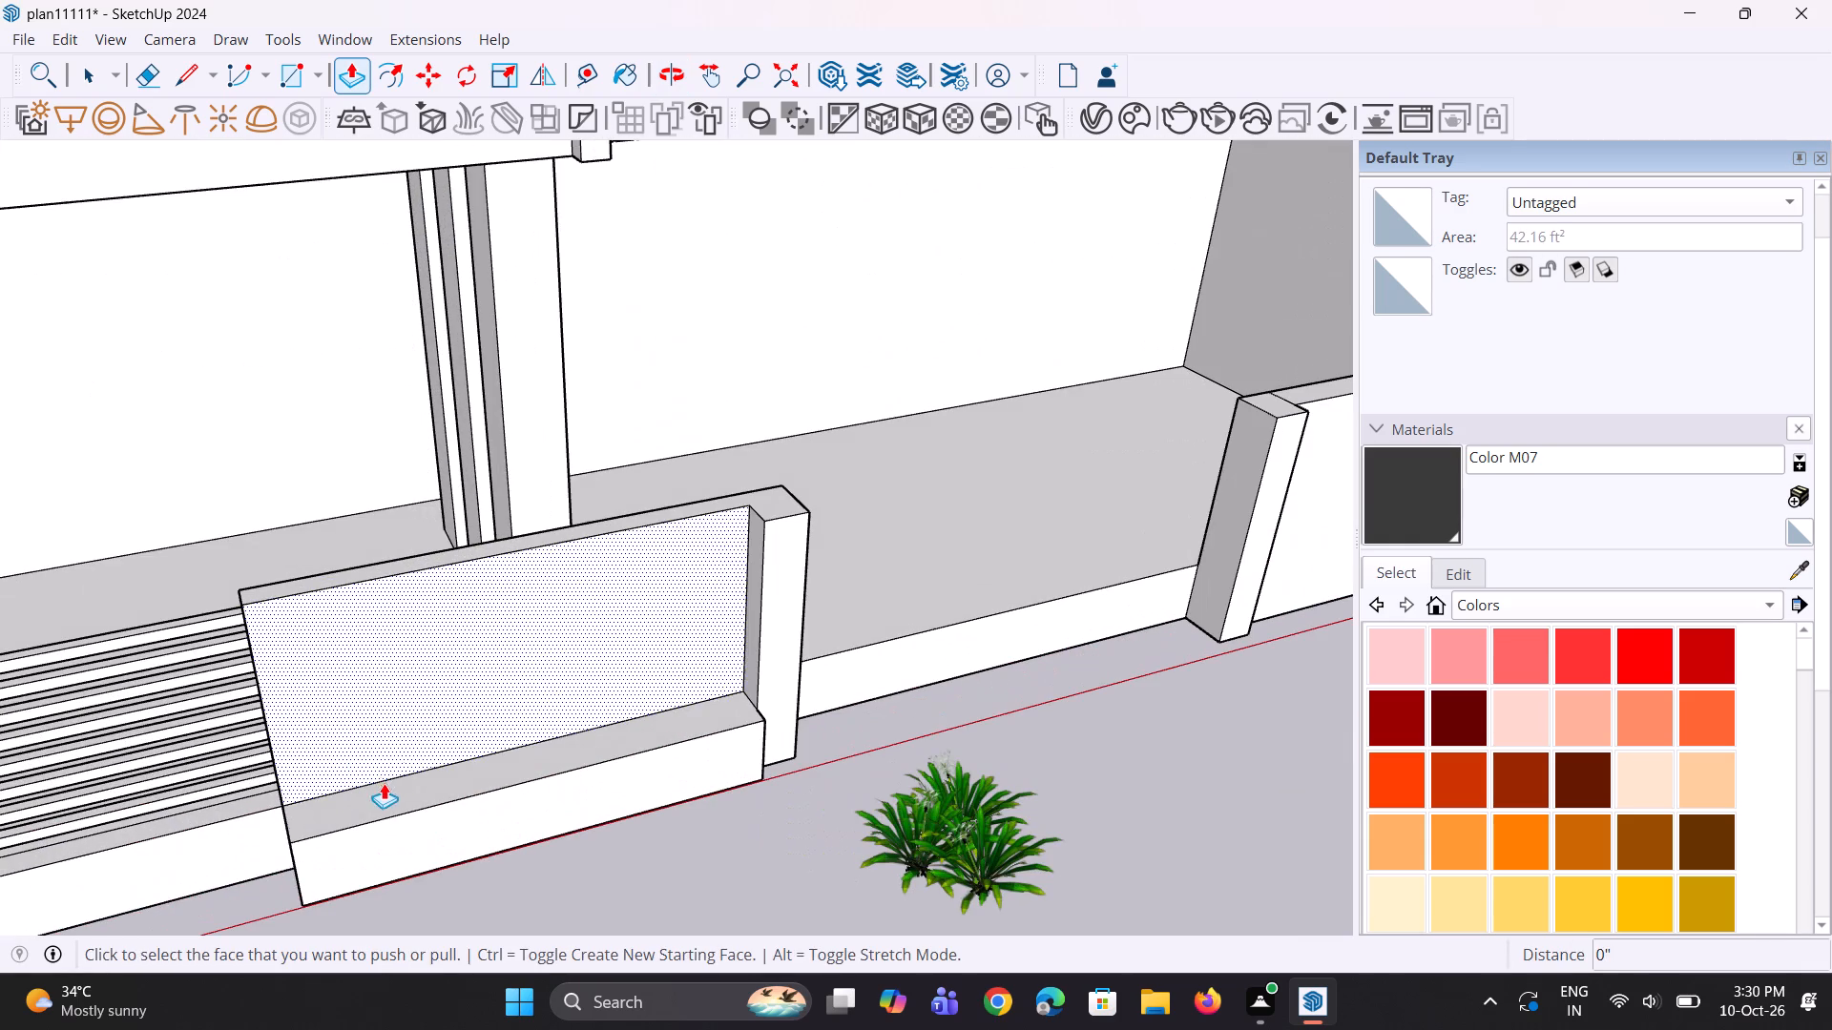
left_click(385, 785)
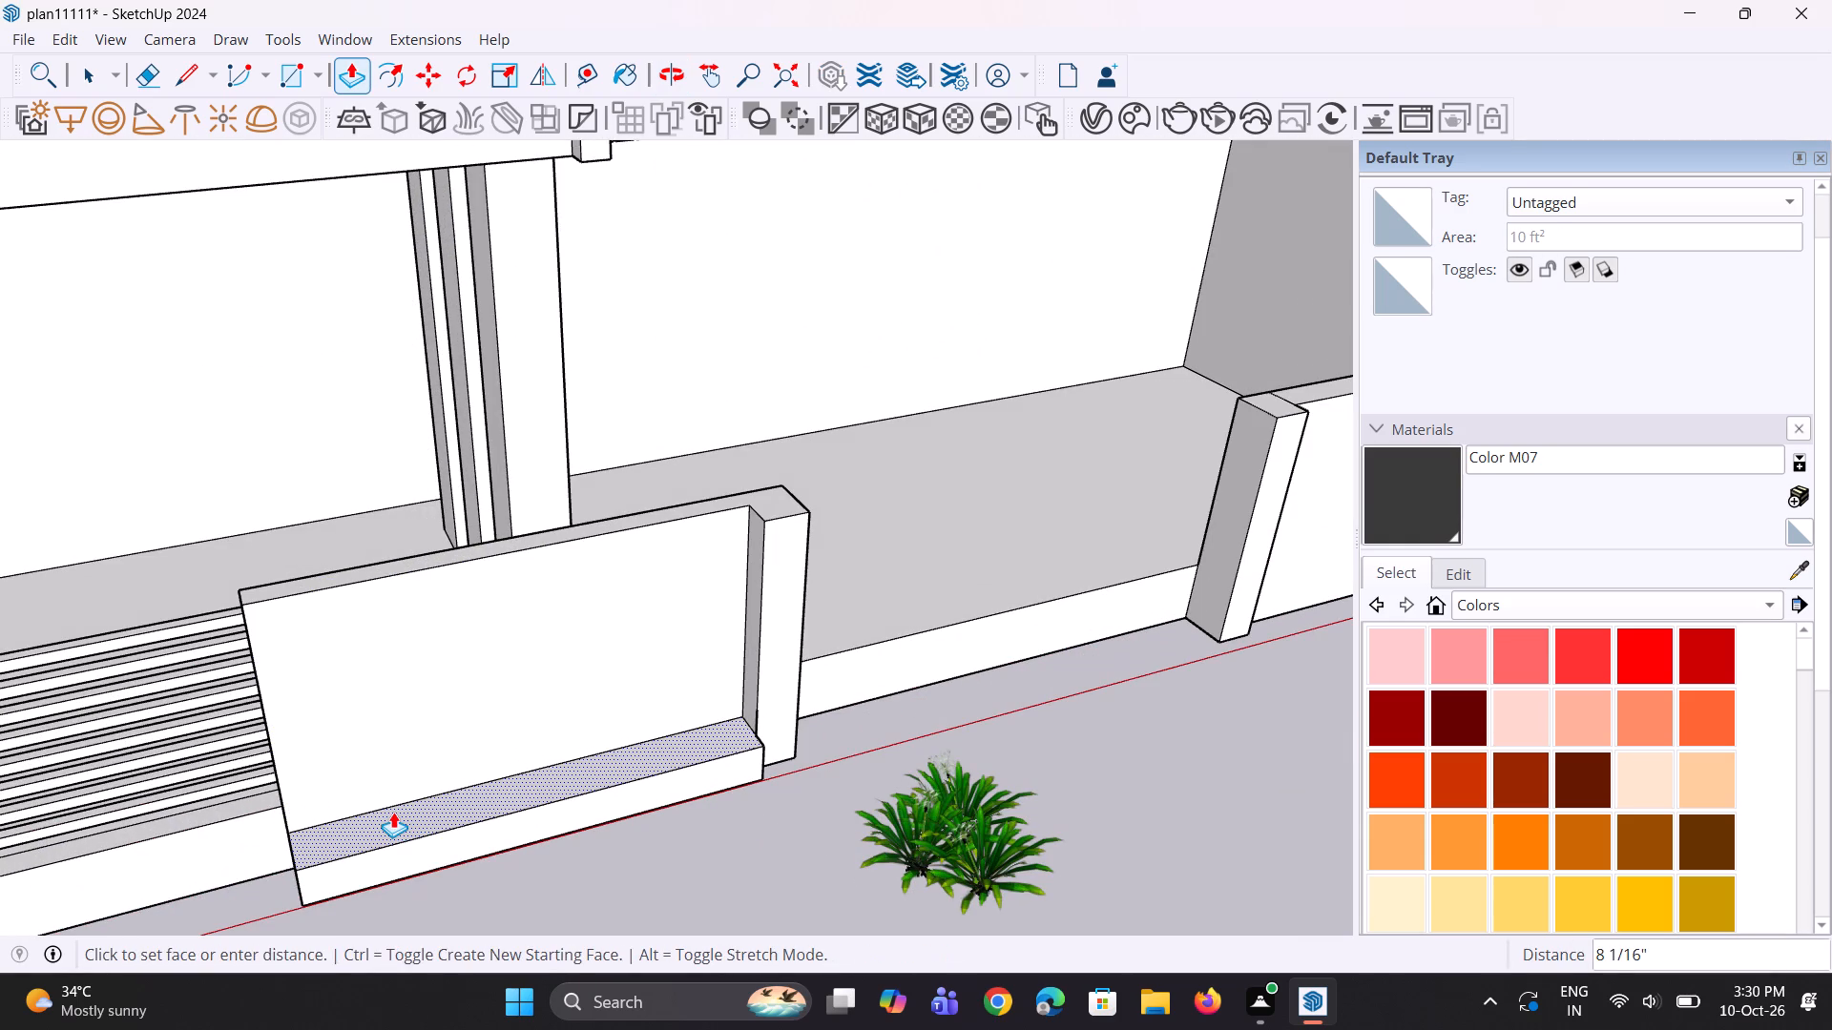
left_click(393, 812)
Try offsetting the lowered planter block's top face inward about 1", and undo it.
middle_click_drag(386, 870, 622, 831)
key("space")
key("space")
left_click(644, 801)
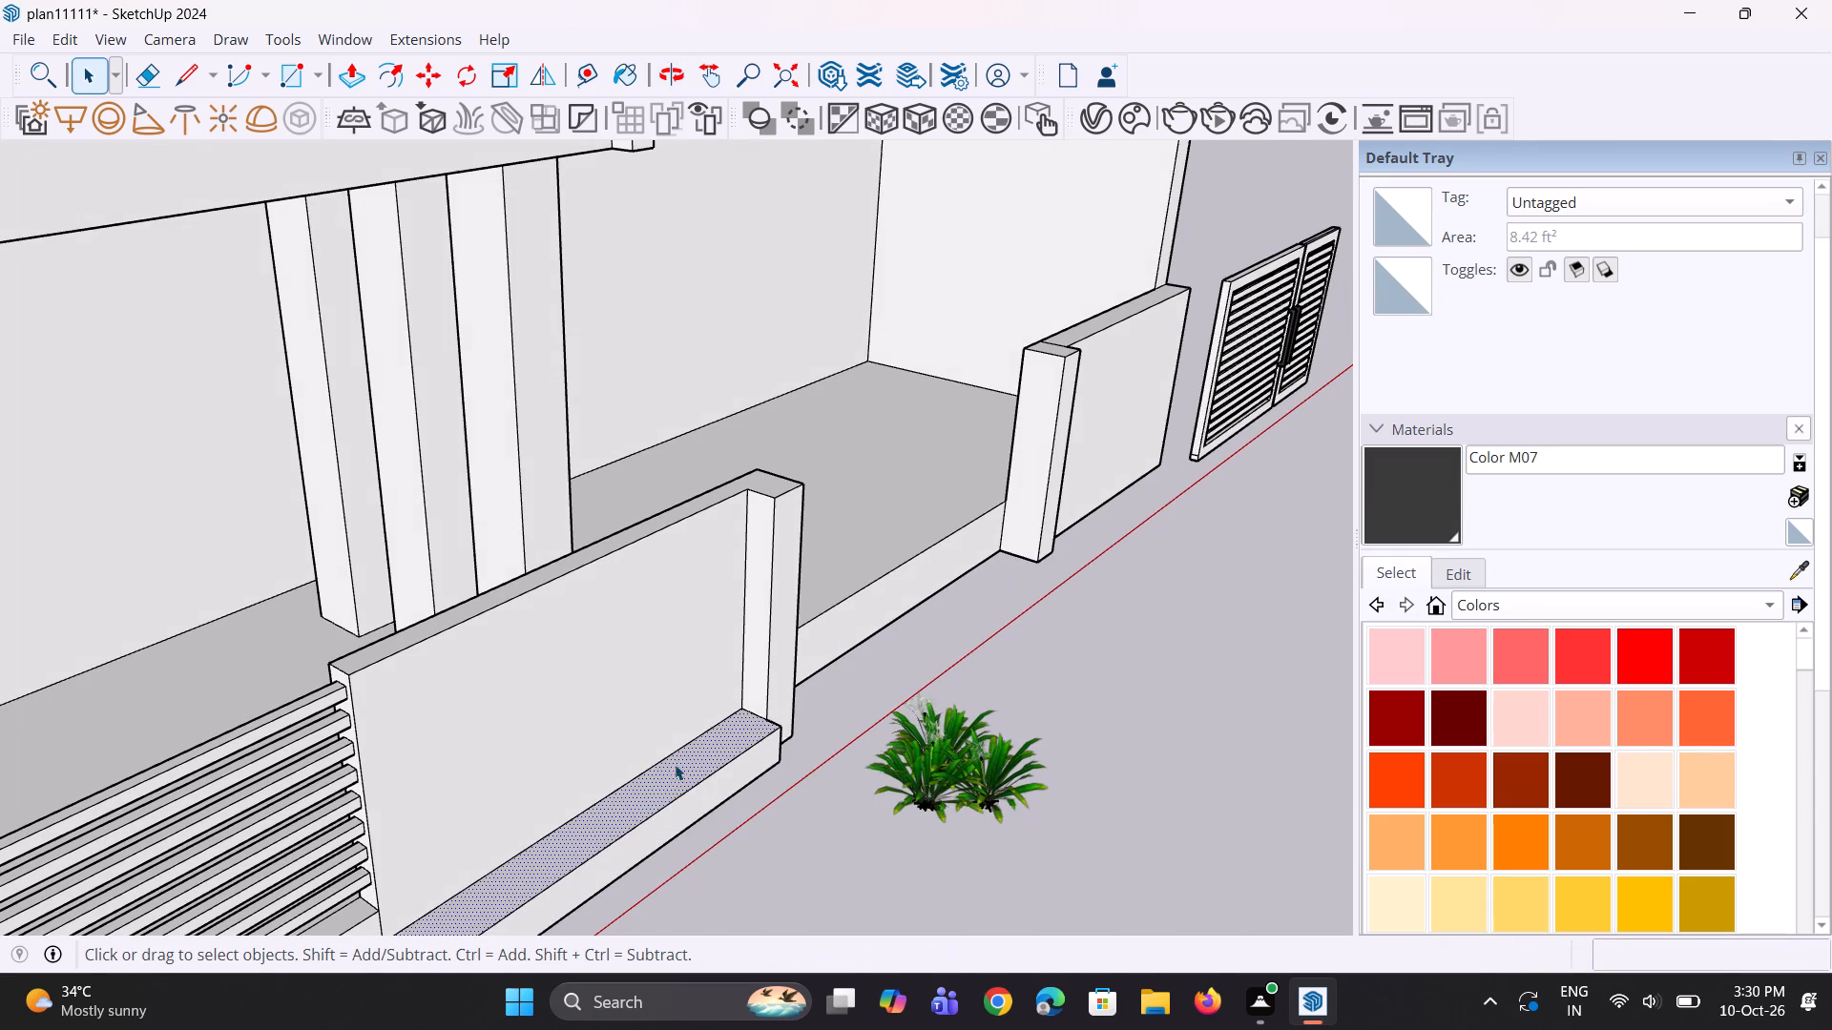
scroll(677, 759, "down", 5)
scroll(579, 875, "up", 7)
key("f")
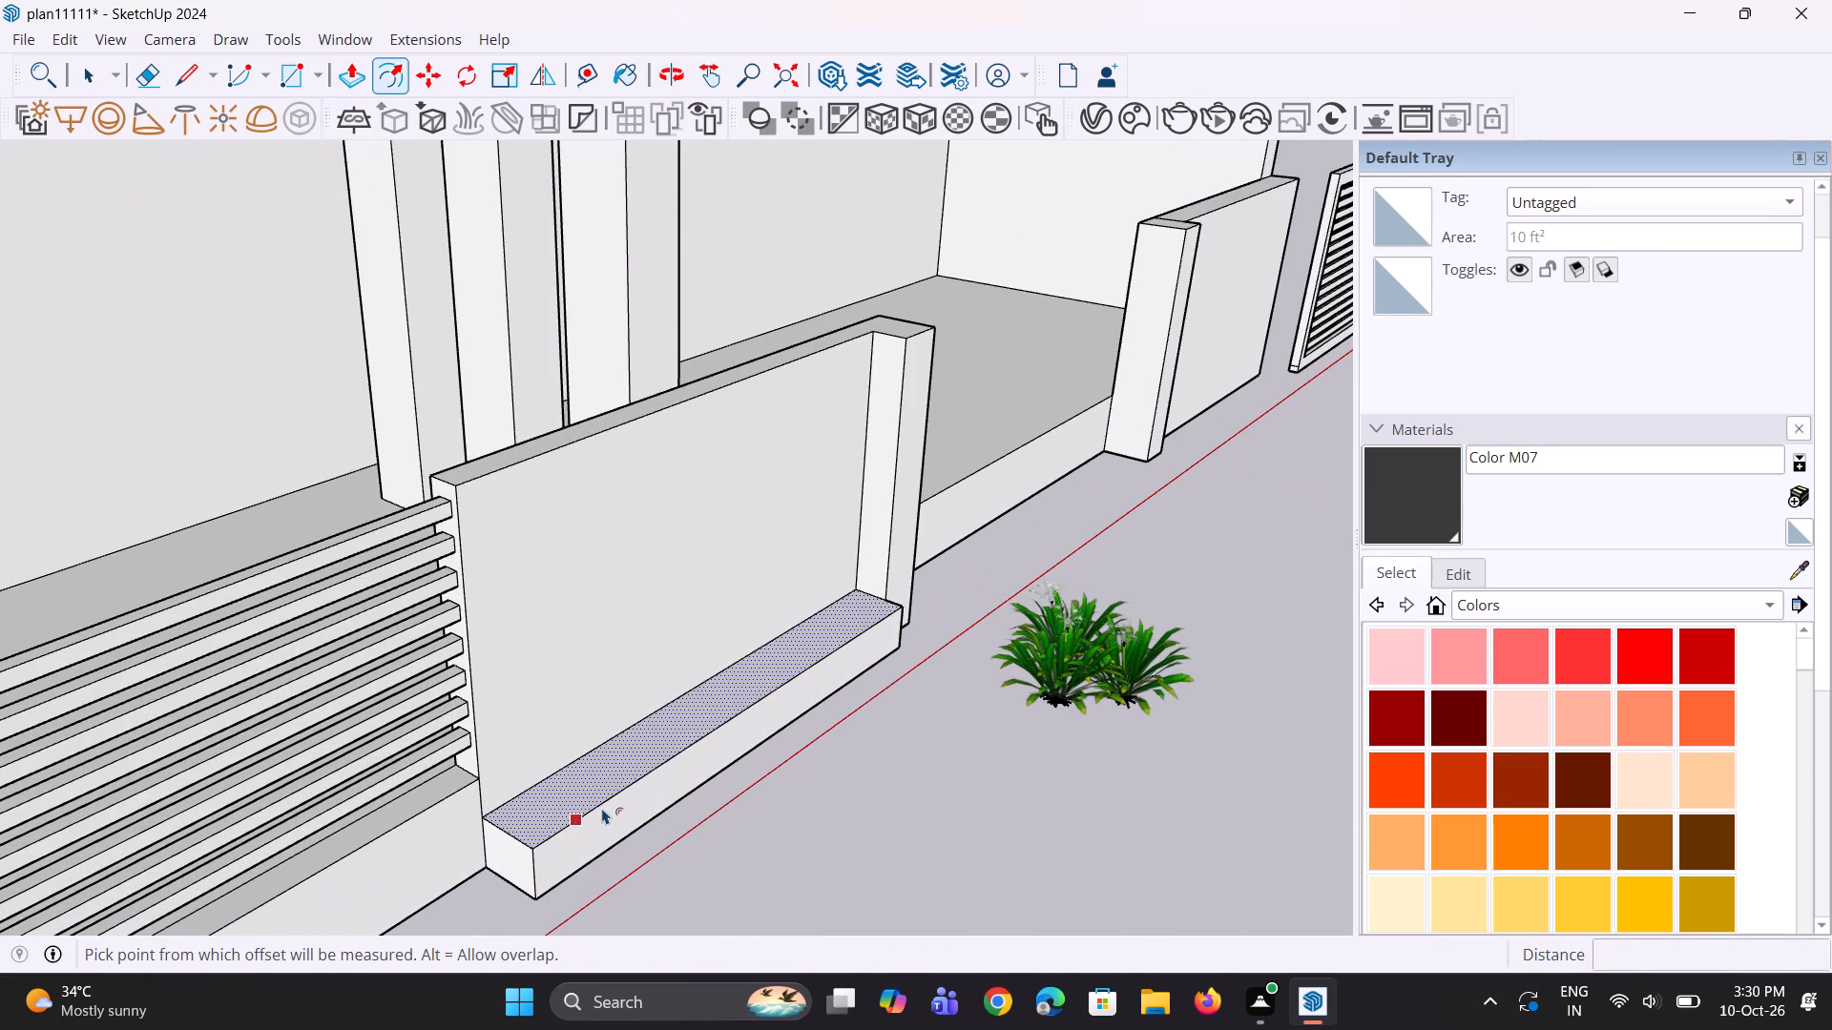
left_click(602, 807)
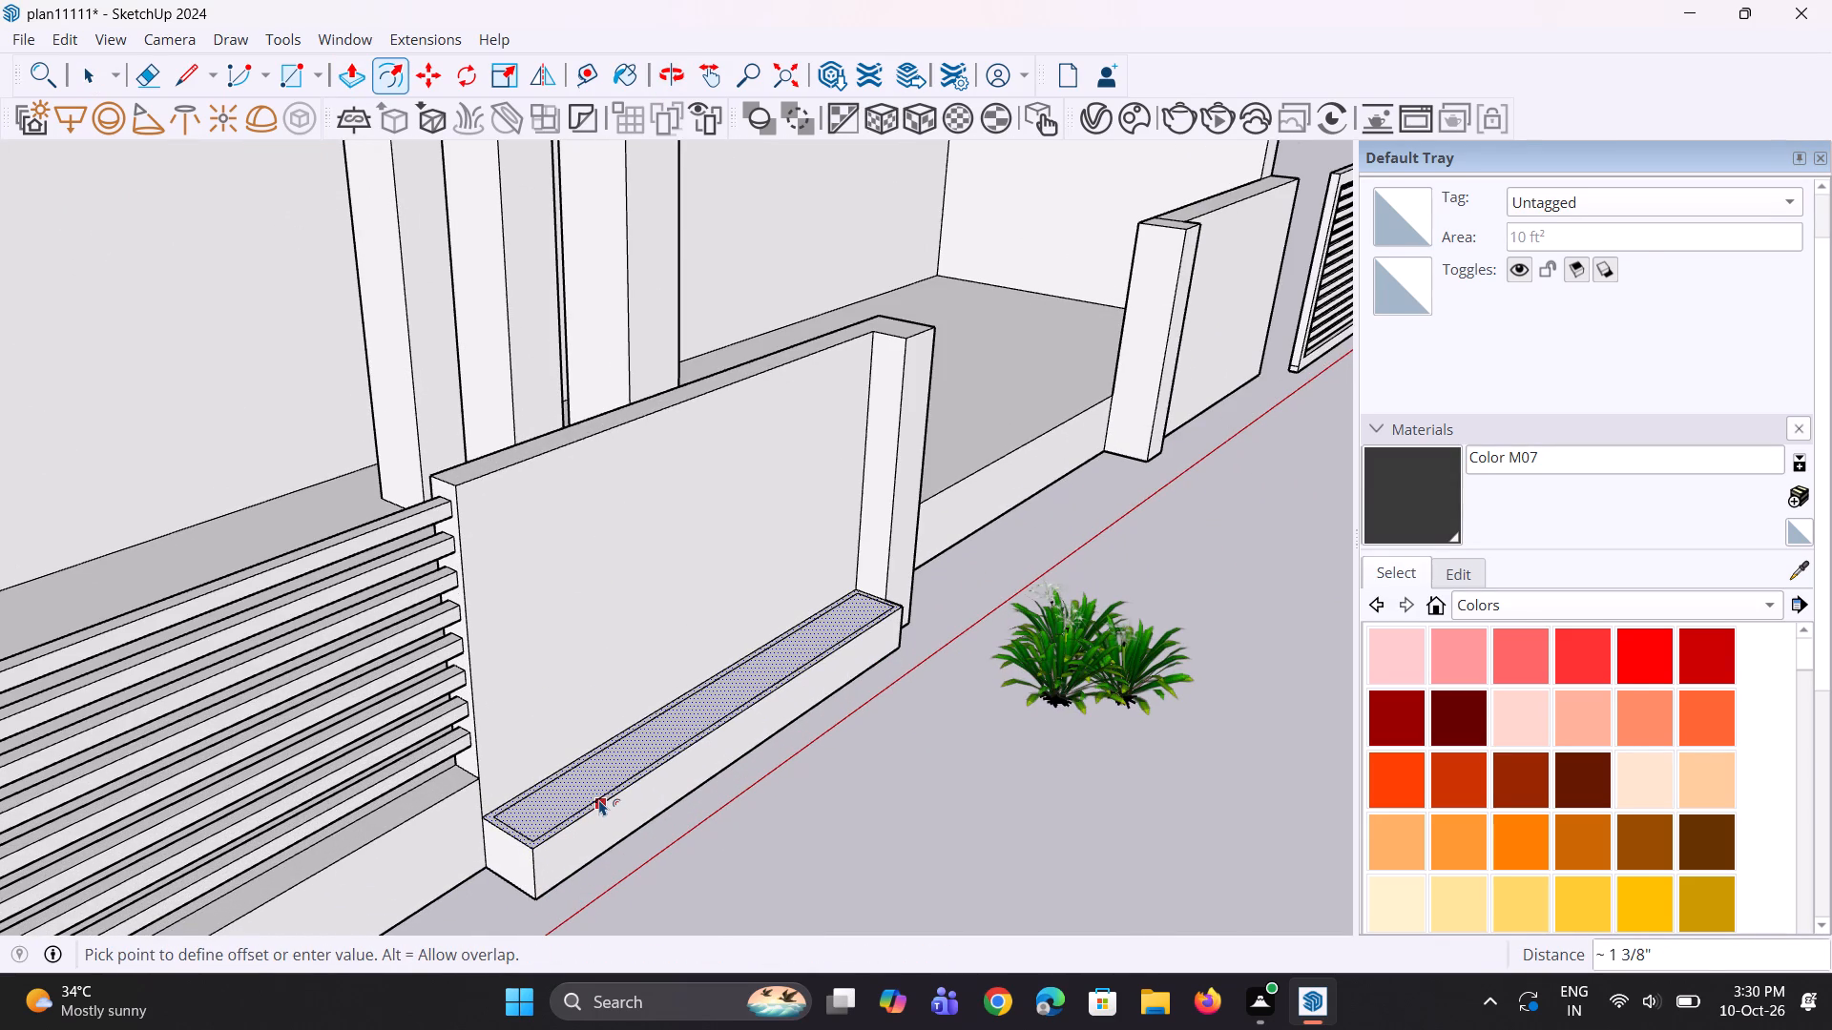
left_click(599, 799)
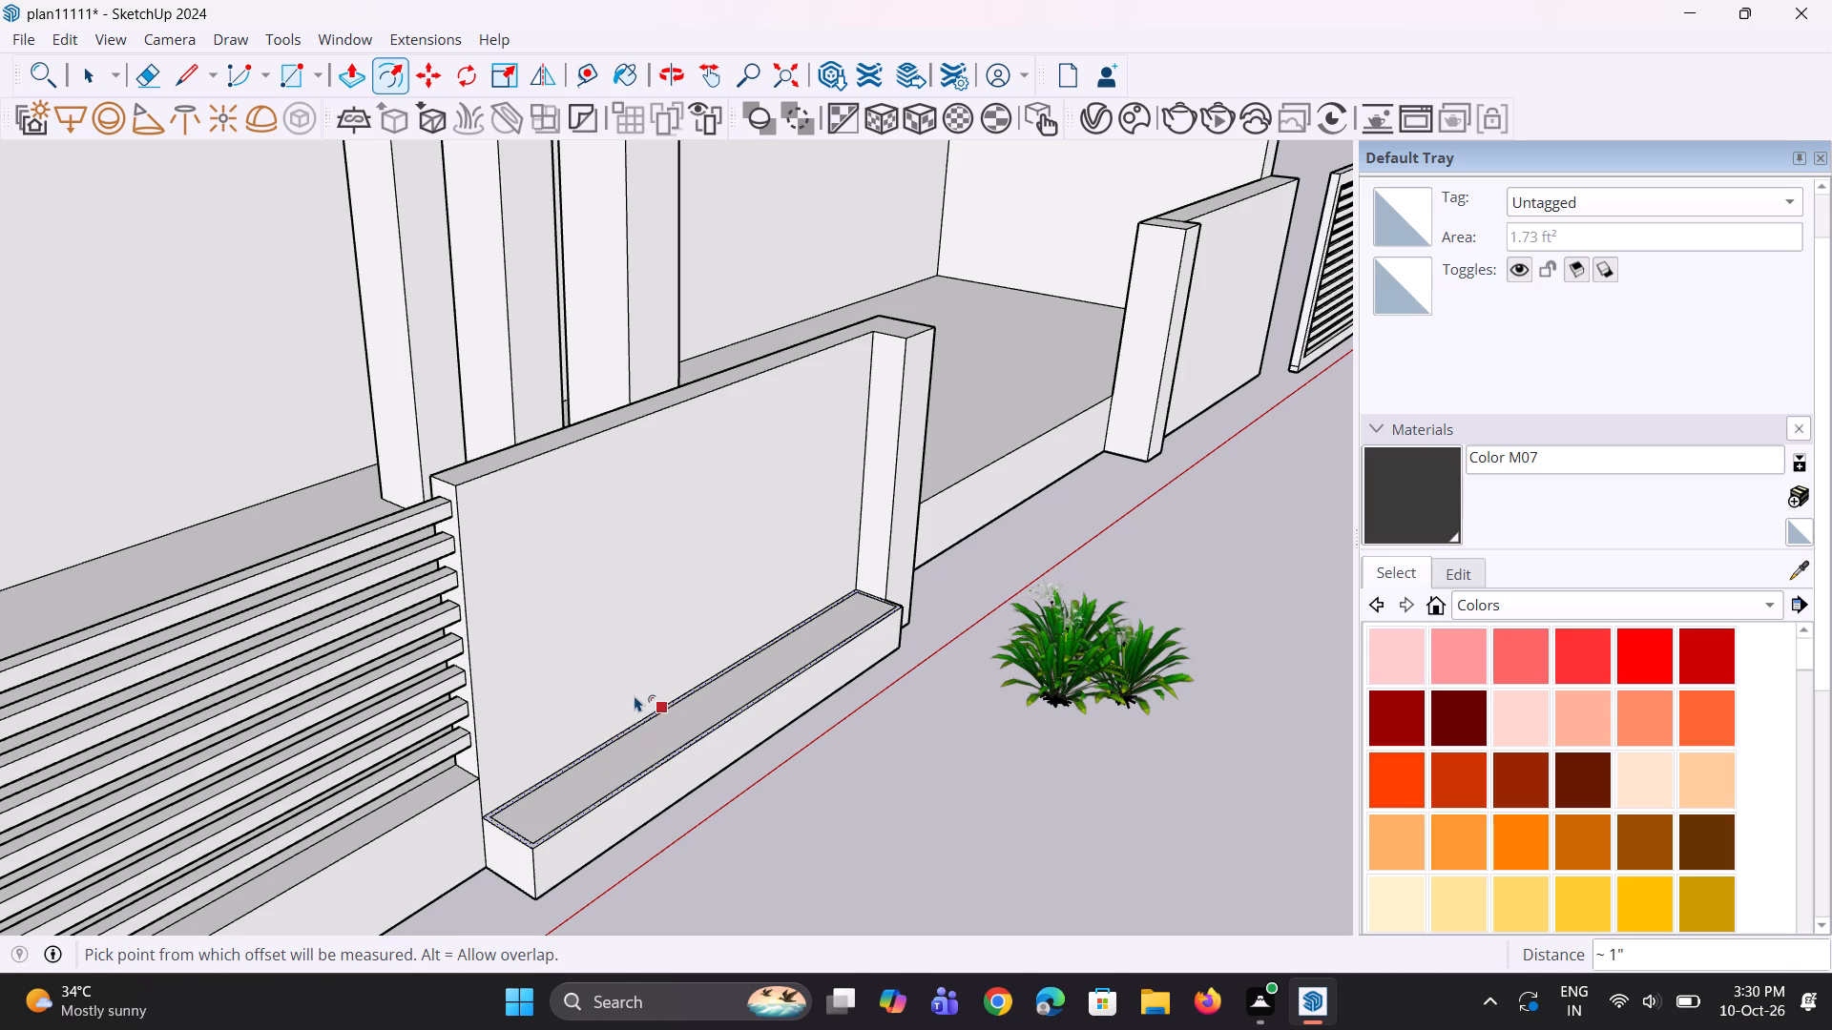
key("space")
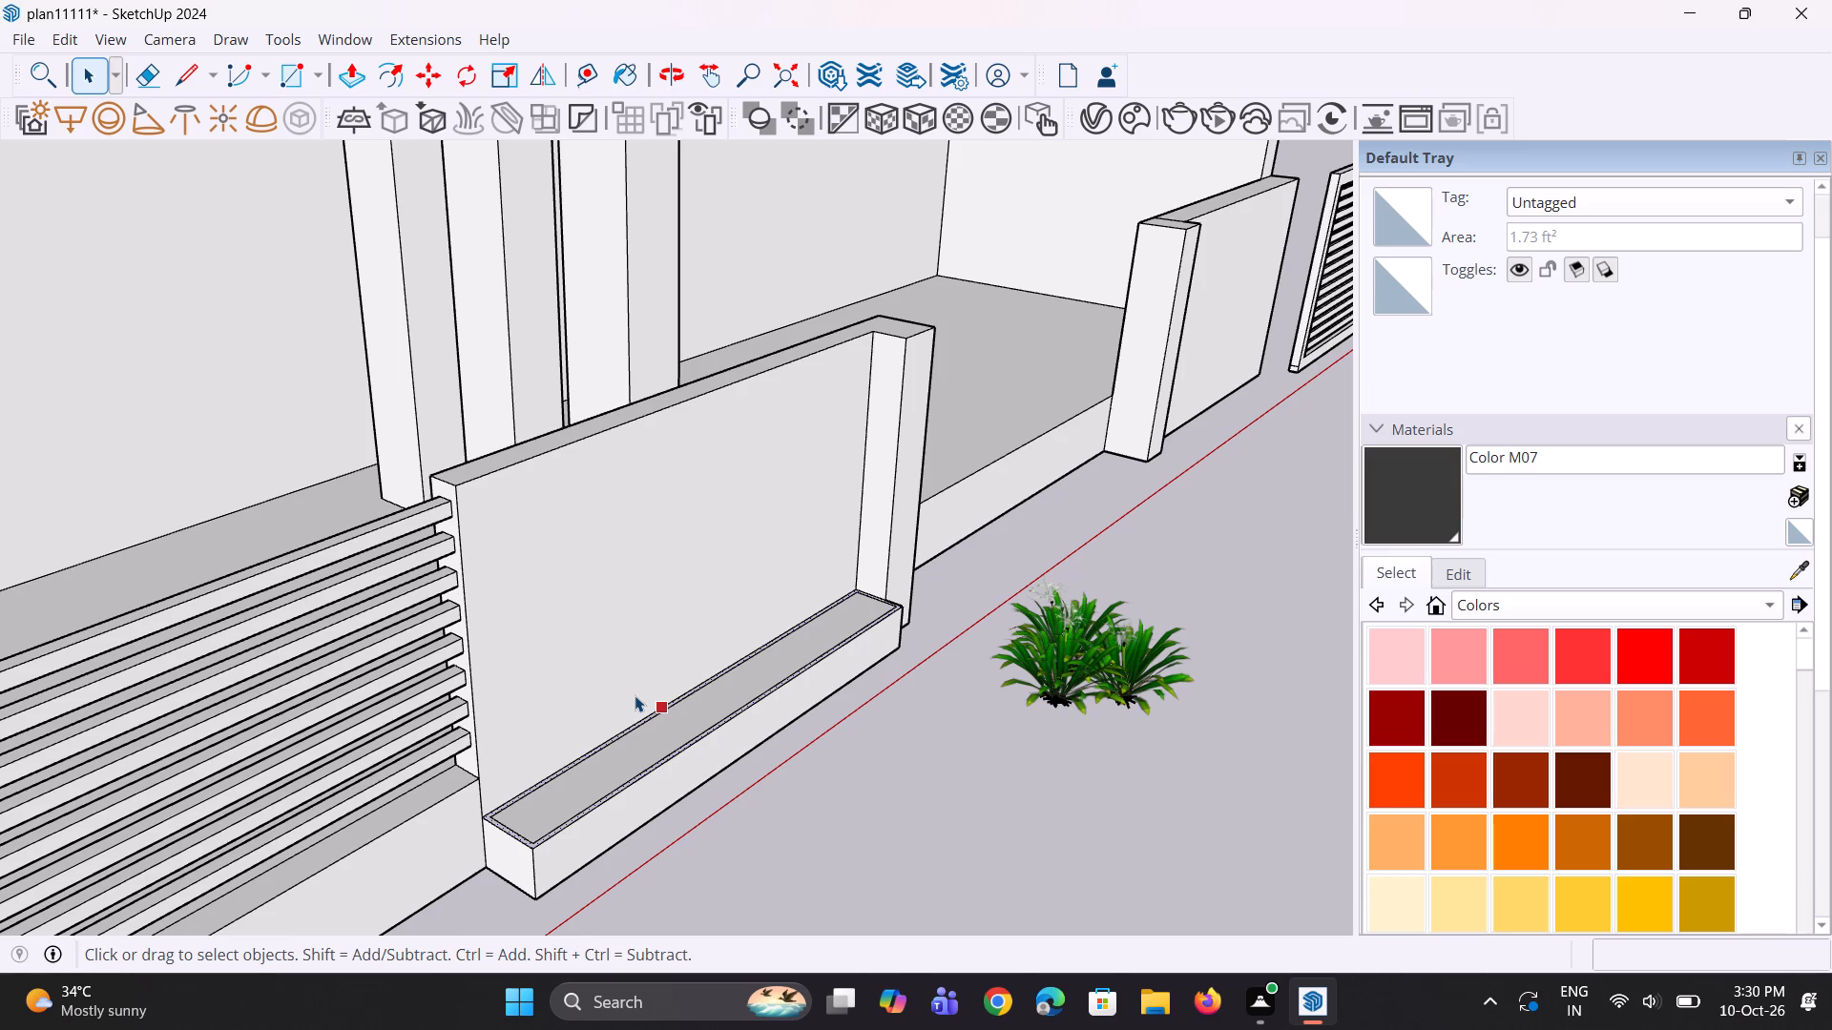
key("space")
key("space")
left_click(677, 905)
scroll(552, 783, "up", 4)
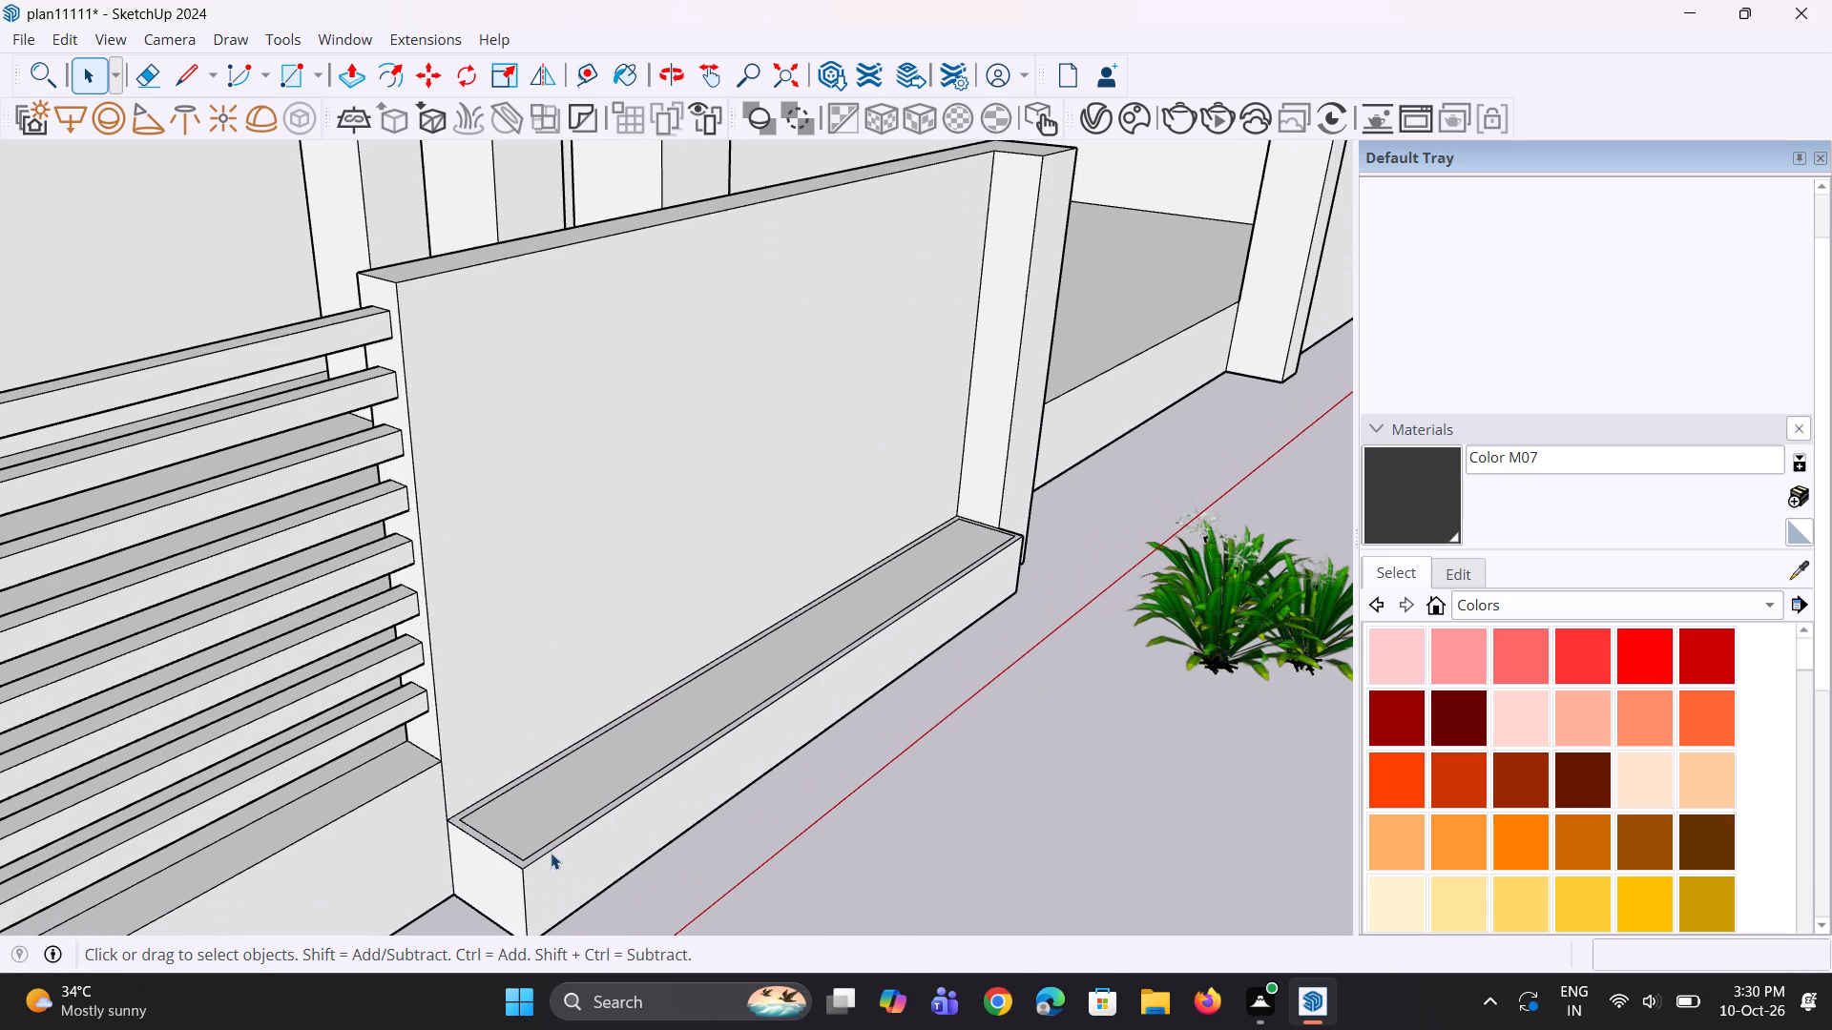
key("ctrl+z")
Offset the planter block's top face edges inward about 1 11/16" to form a wider rim.
scroll(570, 856, "up", 3, "ctrl")
left_click(580, 797)
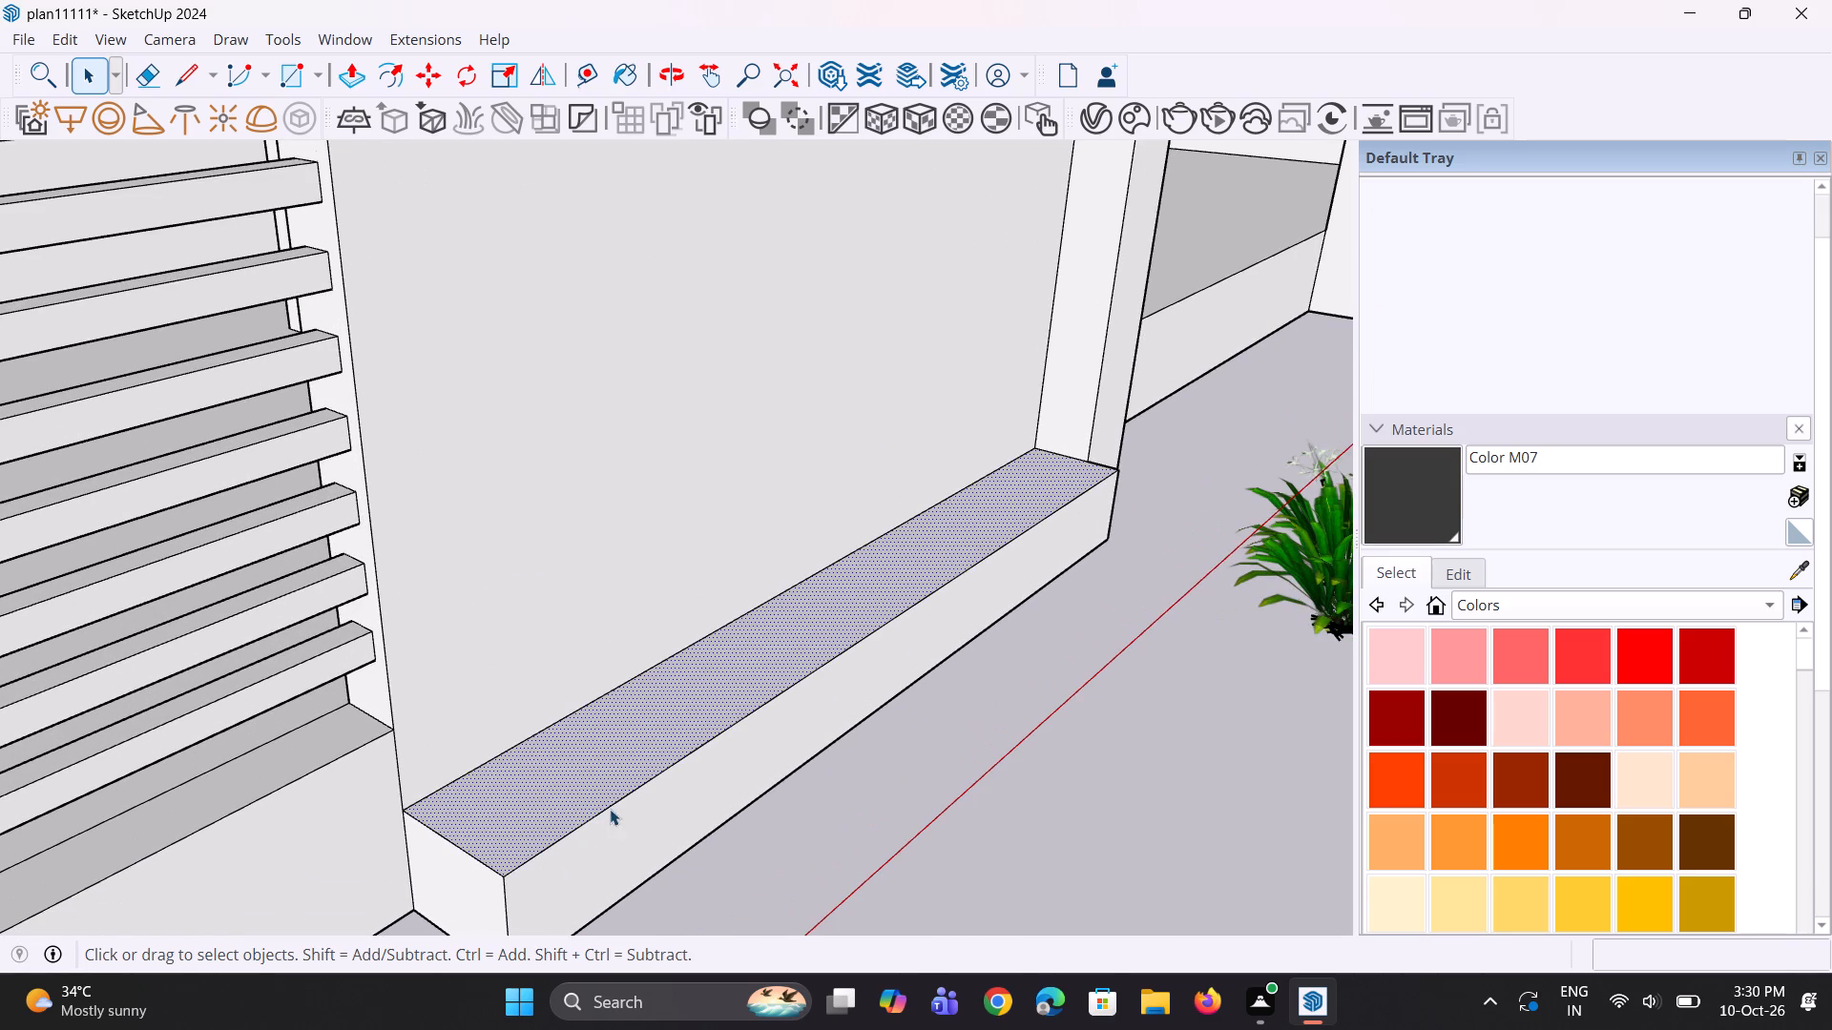
key("f")
left_click(636, 798)
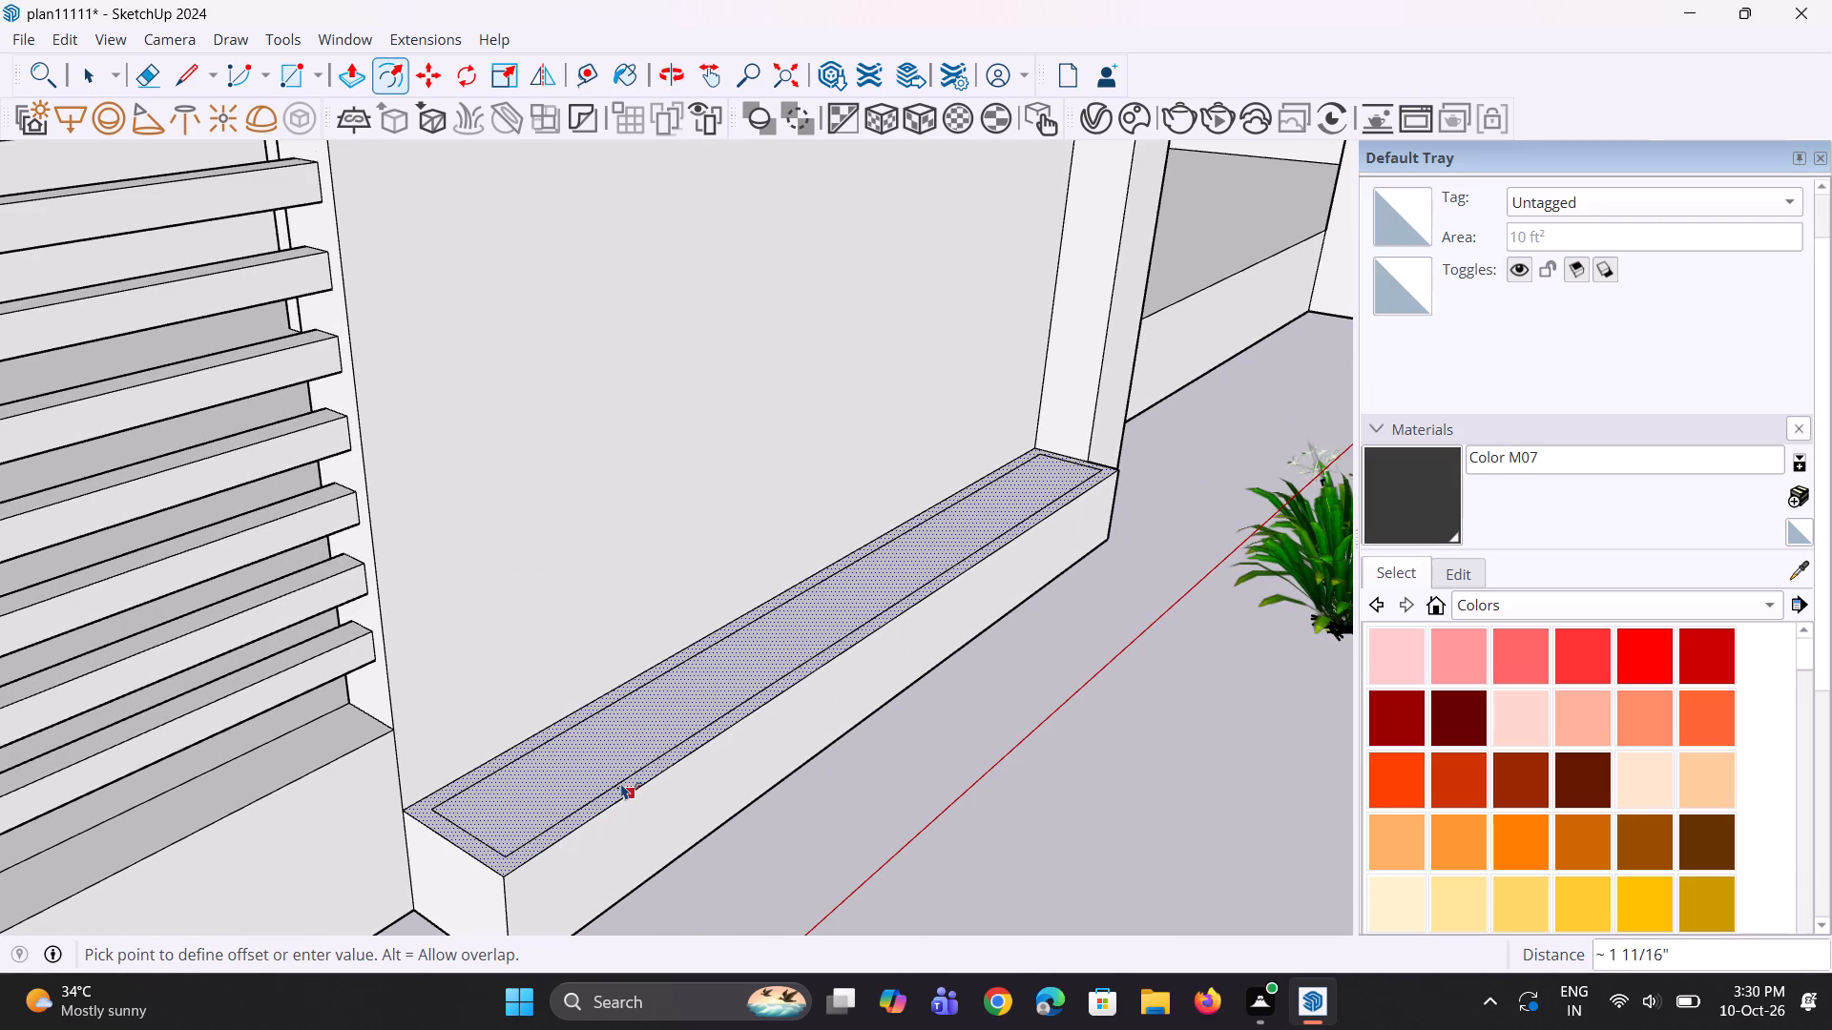
left_click(621, 783)
key("space")
key("space")
left_click(846, 859)
left_click_drag(619, 714, 619, 717)
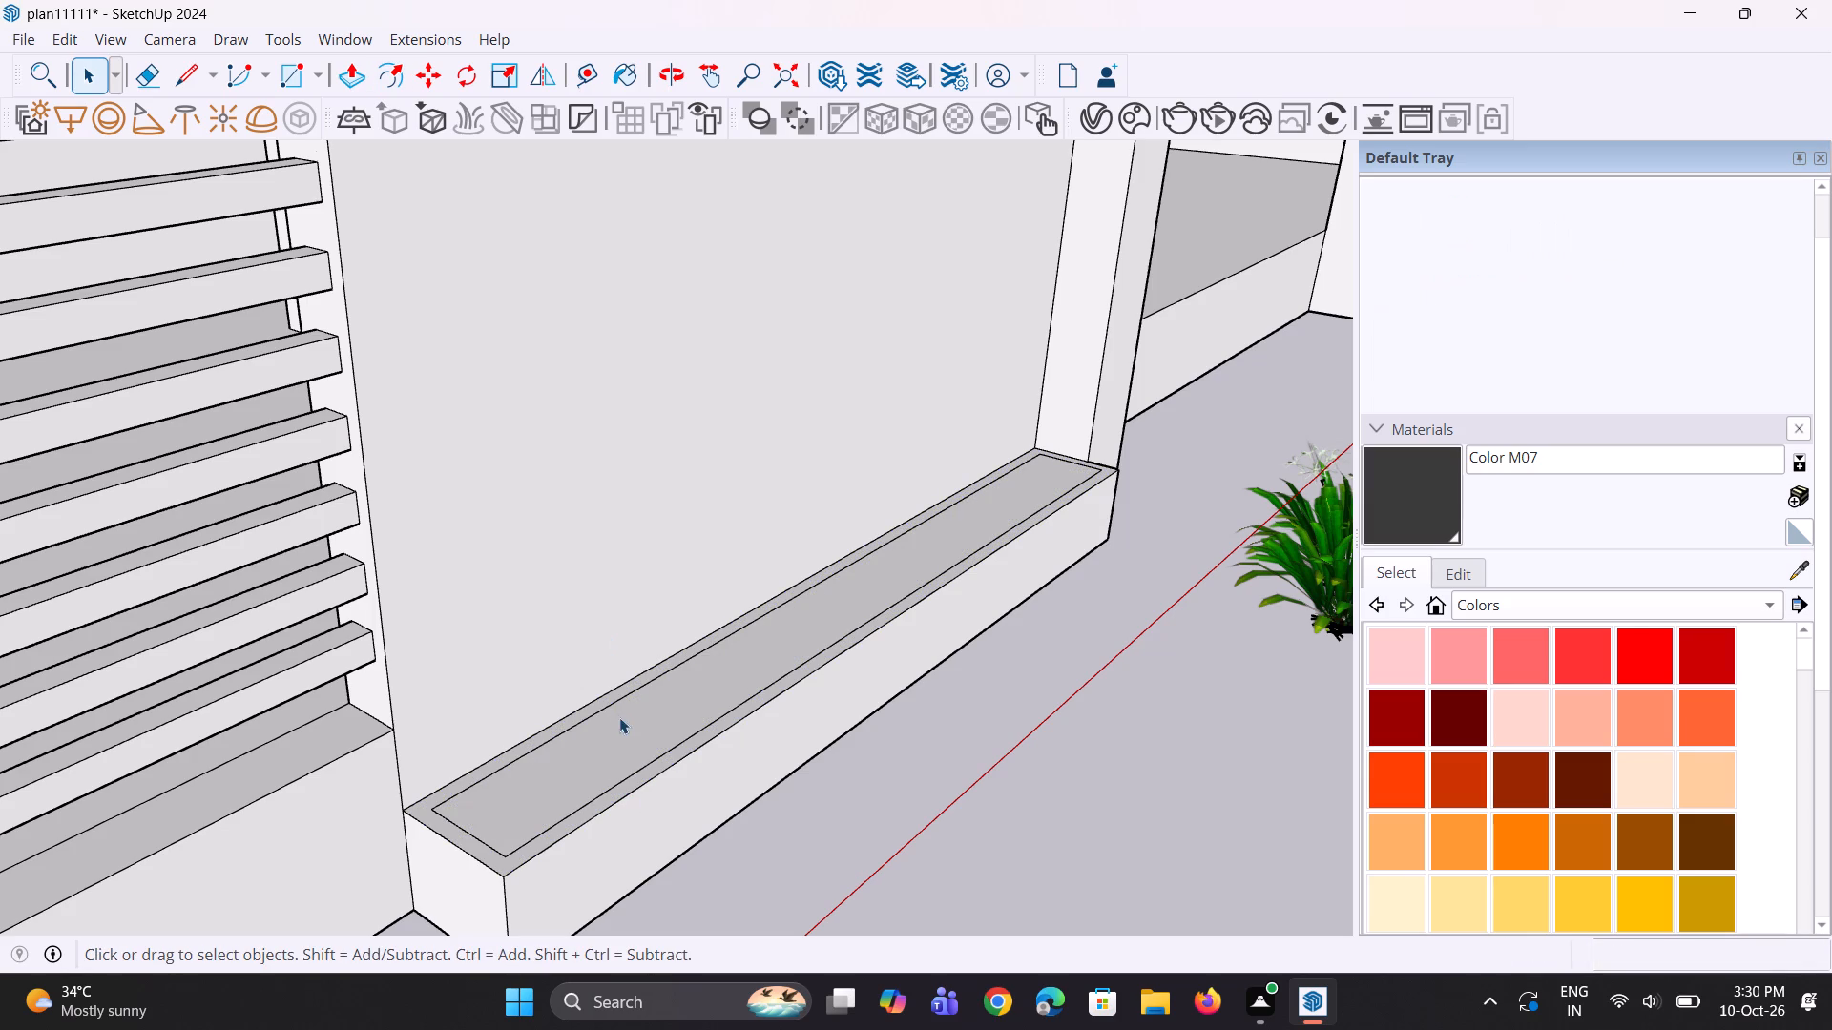
left_click_drag(619, 717, 623, 727)
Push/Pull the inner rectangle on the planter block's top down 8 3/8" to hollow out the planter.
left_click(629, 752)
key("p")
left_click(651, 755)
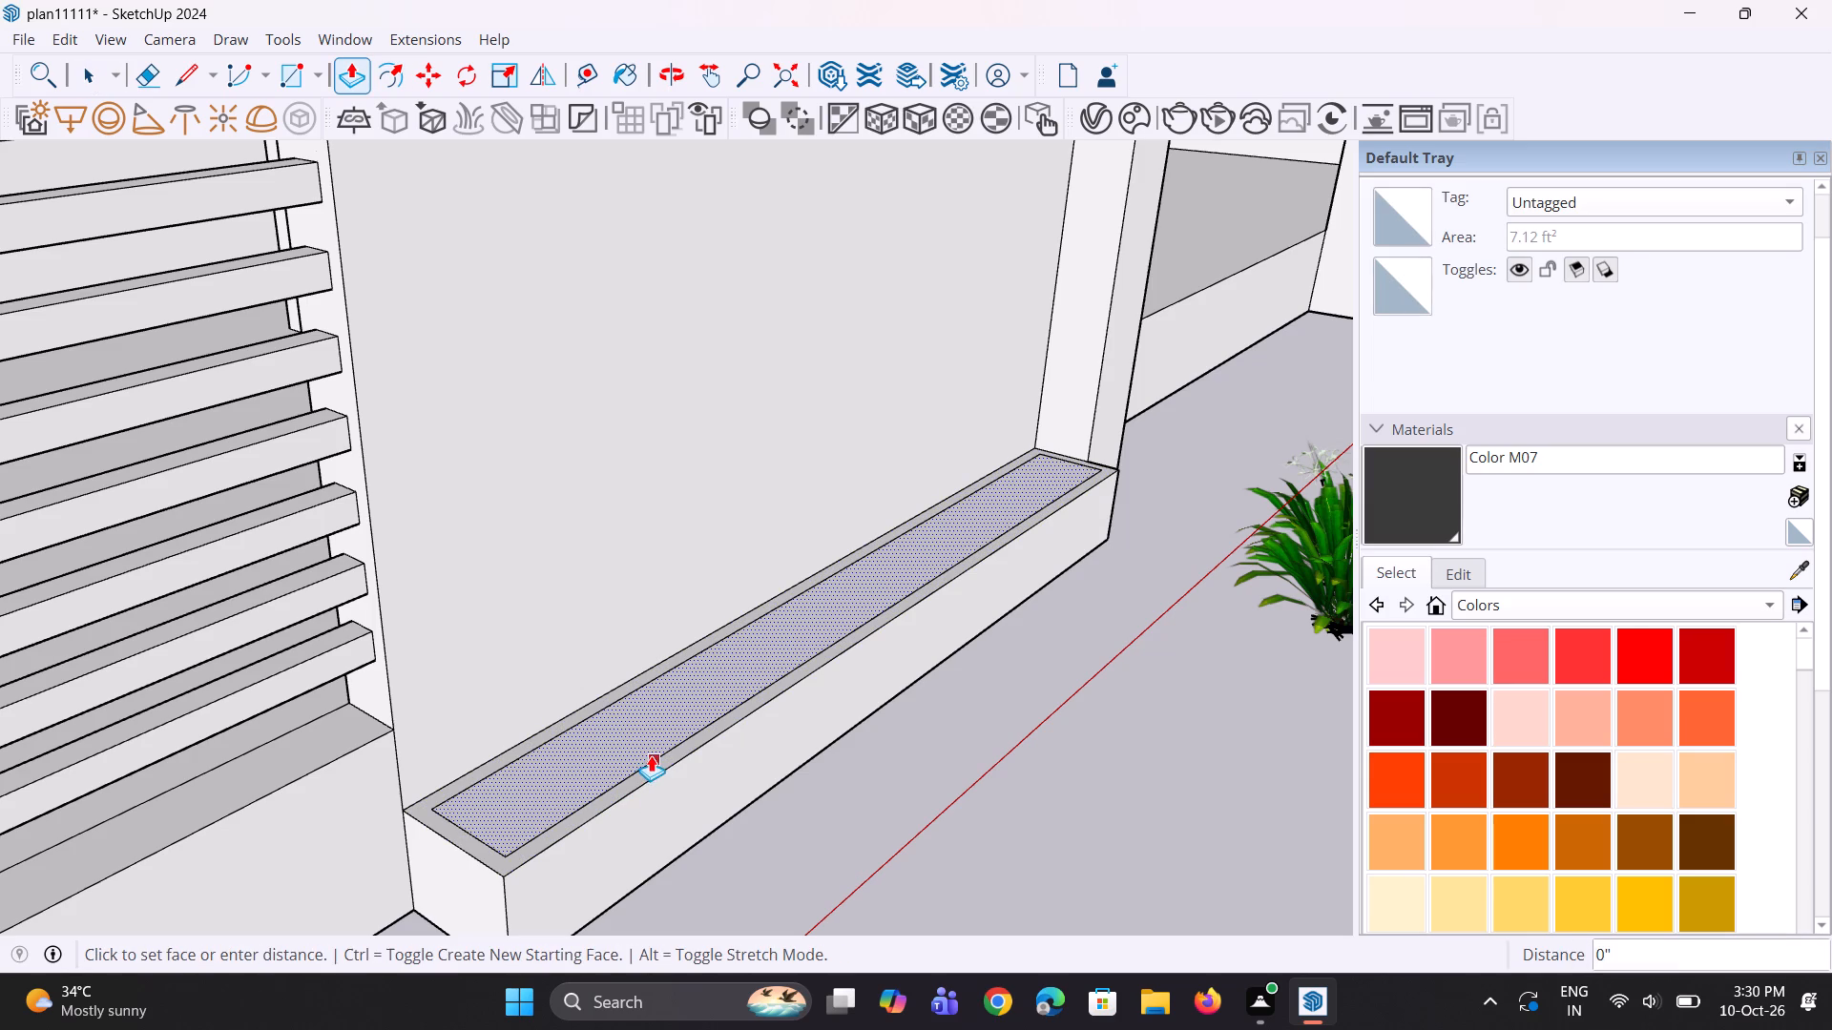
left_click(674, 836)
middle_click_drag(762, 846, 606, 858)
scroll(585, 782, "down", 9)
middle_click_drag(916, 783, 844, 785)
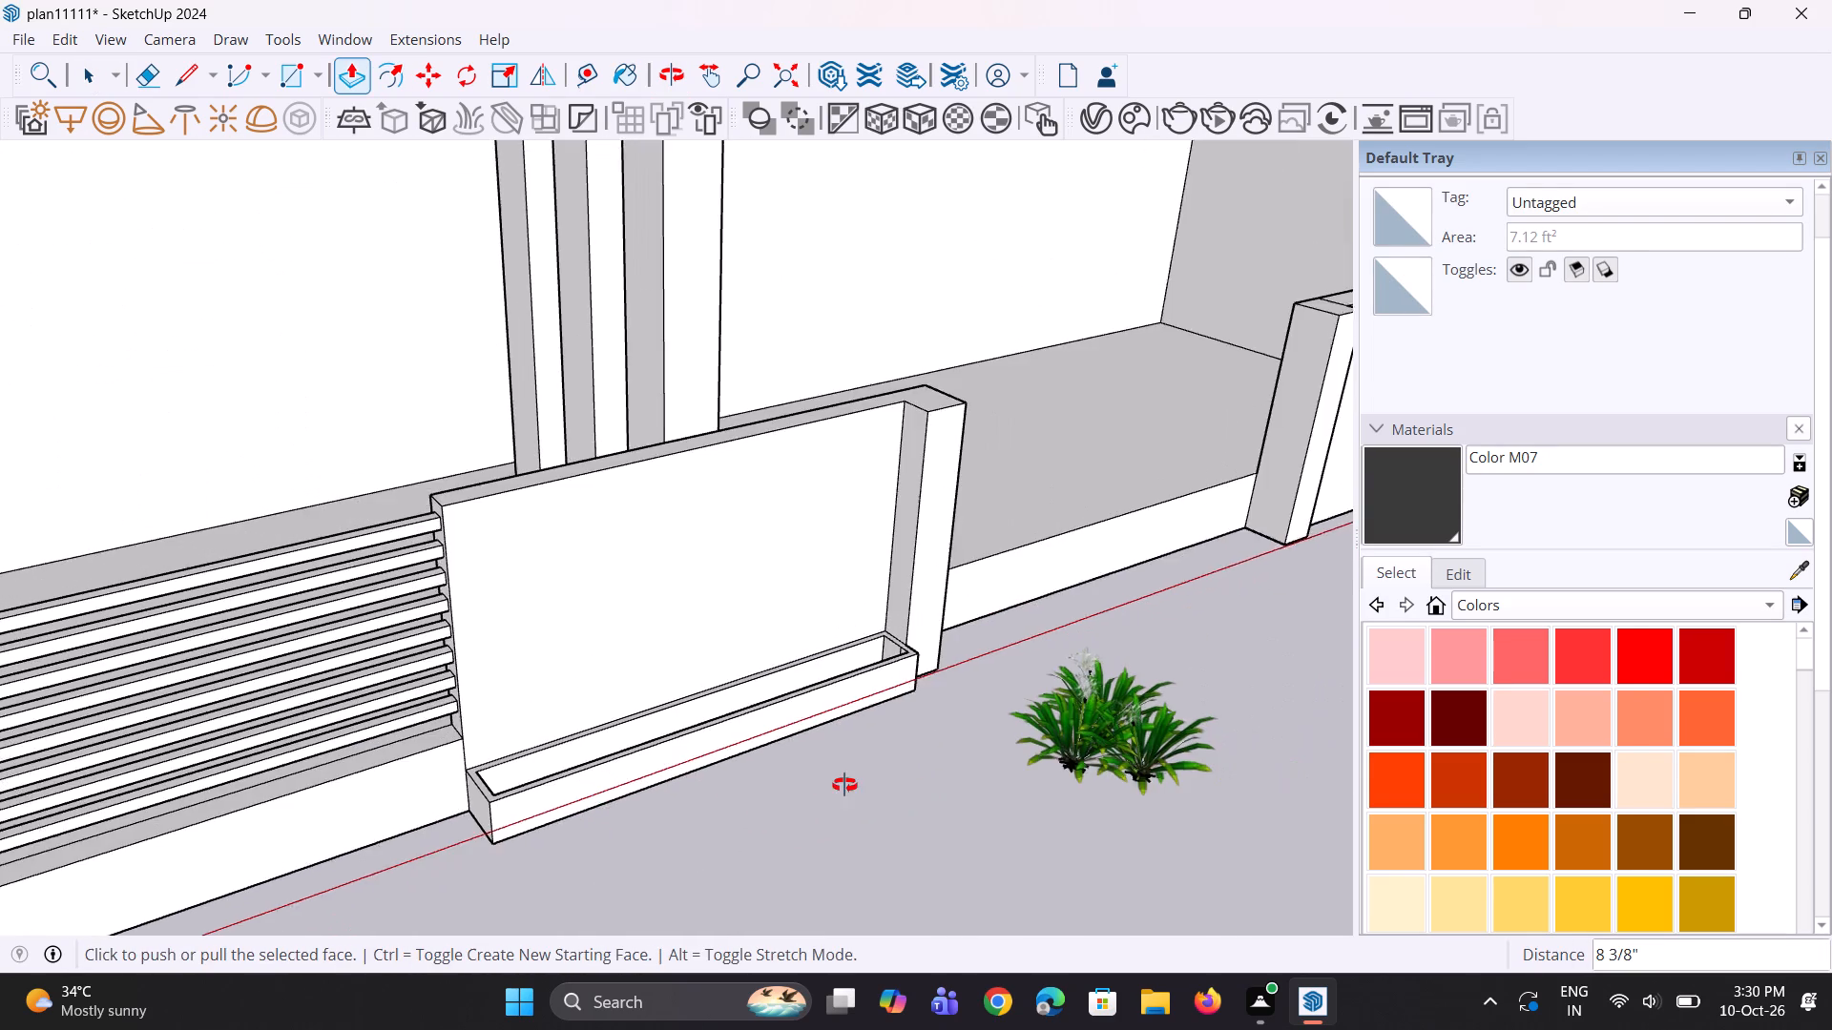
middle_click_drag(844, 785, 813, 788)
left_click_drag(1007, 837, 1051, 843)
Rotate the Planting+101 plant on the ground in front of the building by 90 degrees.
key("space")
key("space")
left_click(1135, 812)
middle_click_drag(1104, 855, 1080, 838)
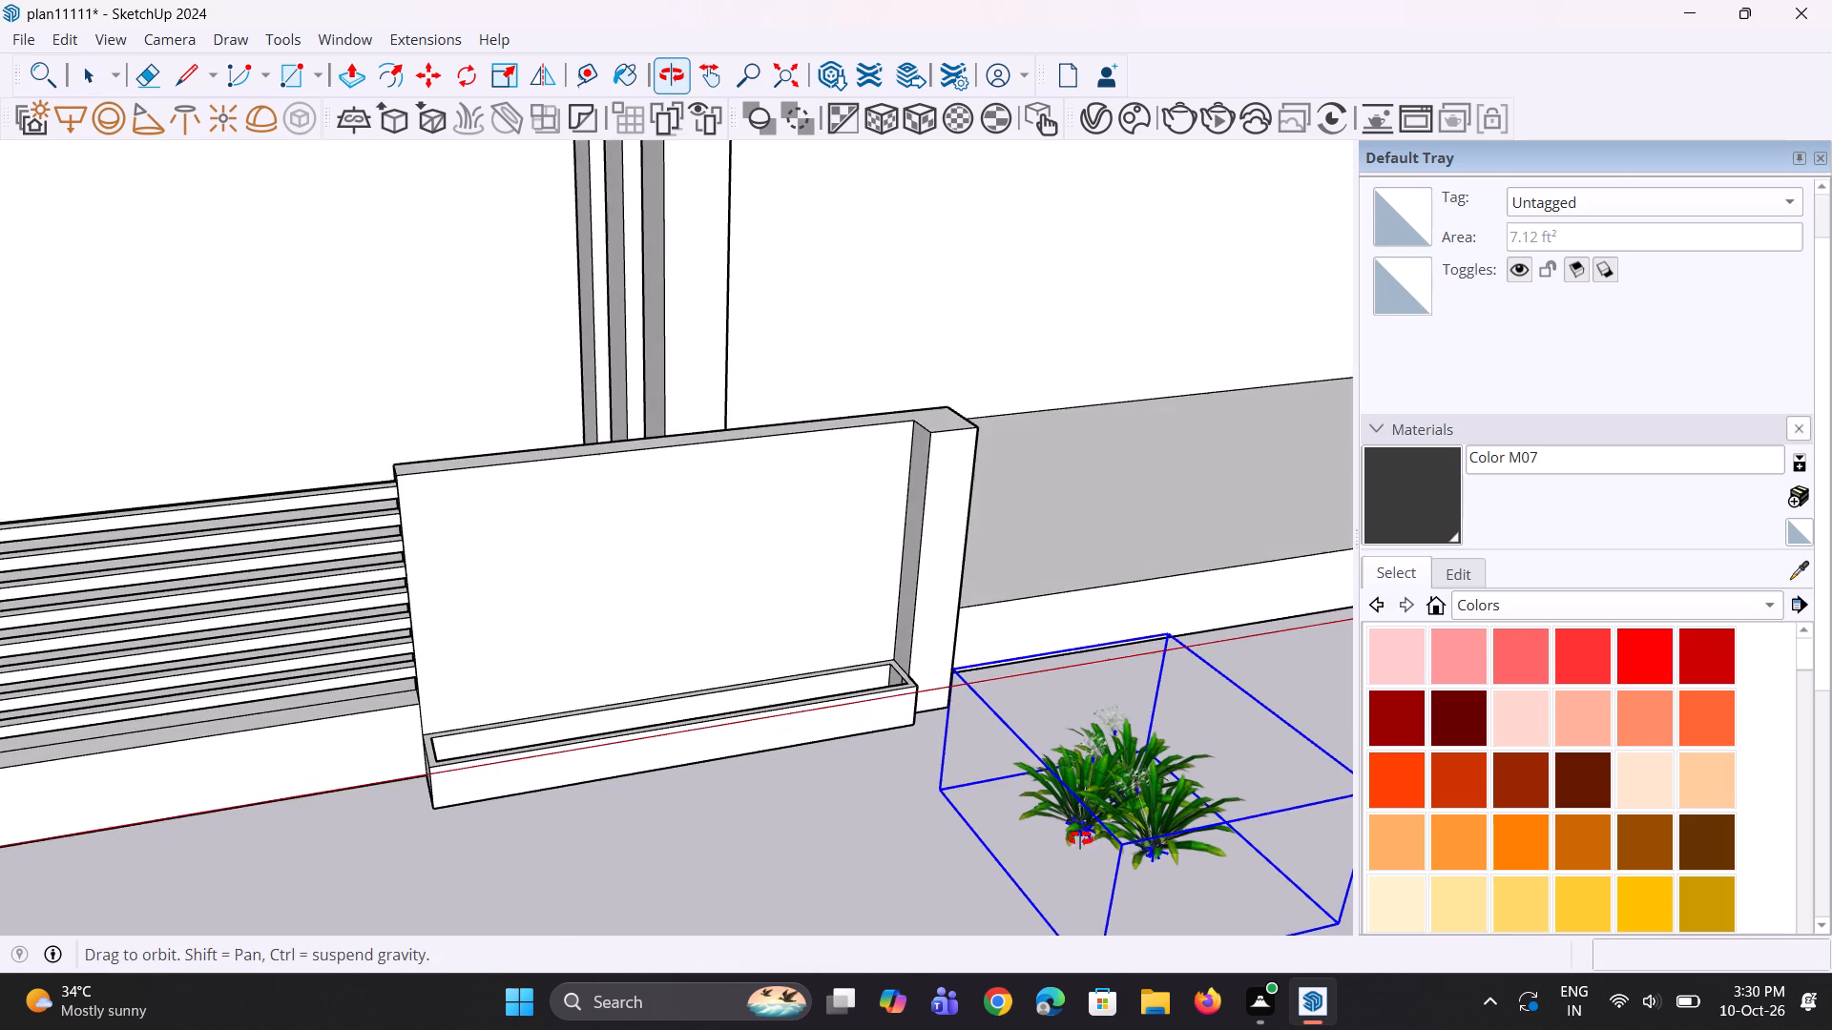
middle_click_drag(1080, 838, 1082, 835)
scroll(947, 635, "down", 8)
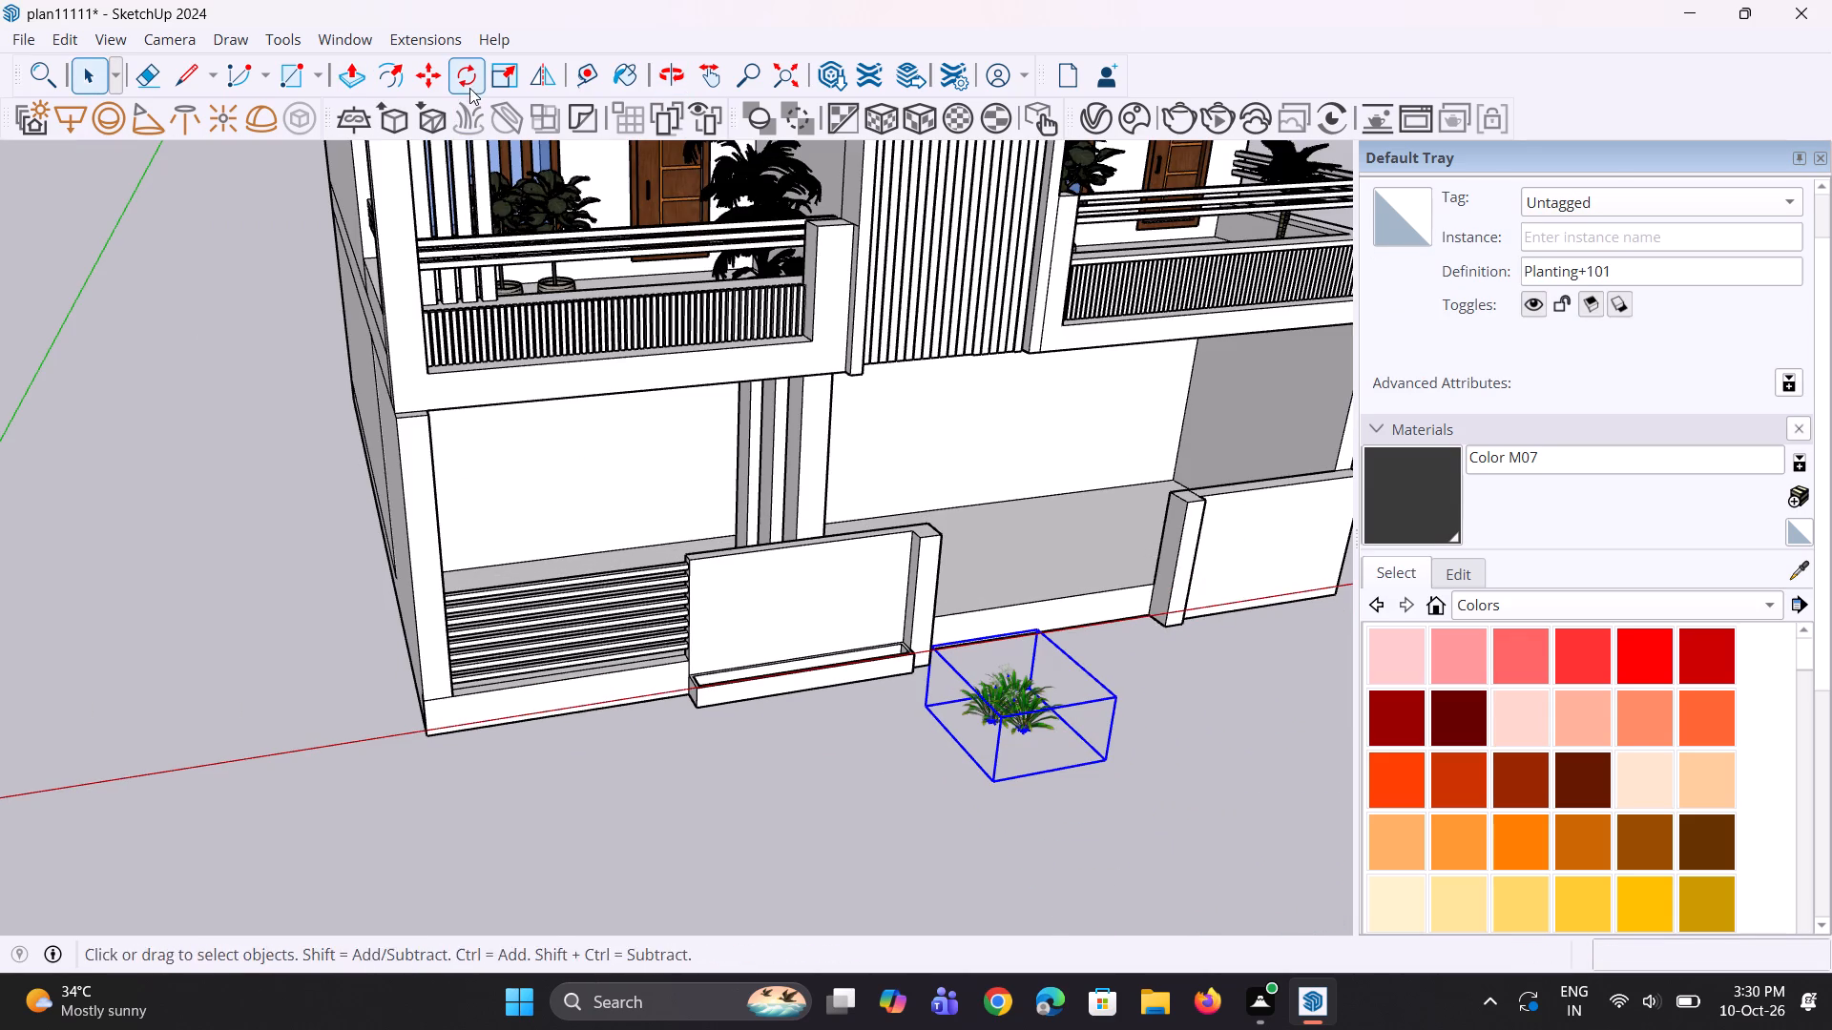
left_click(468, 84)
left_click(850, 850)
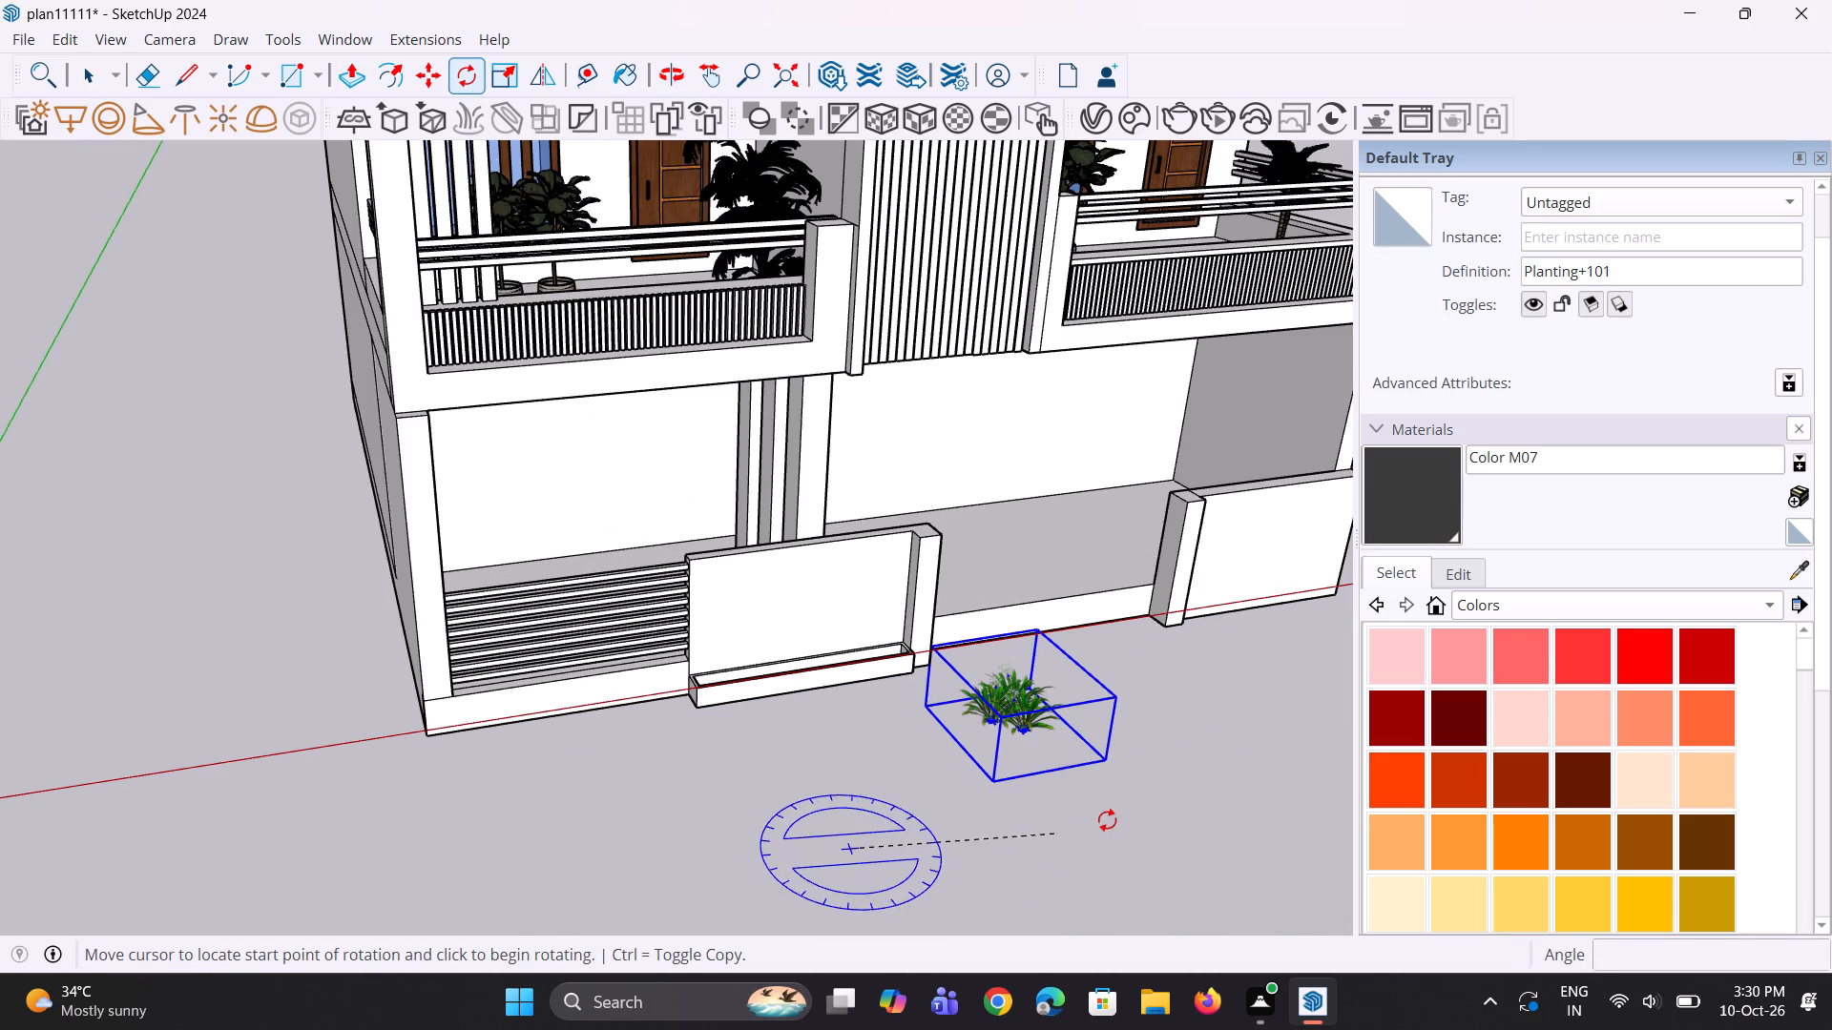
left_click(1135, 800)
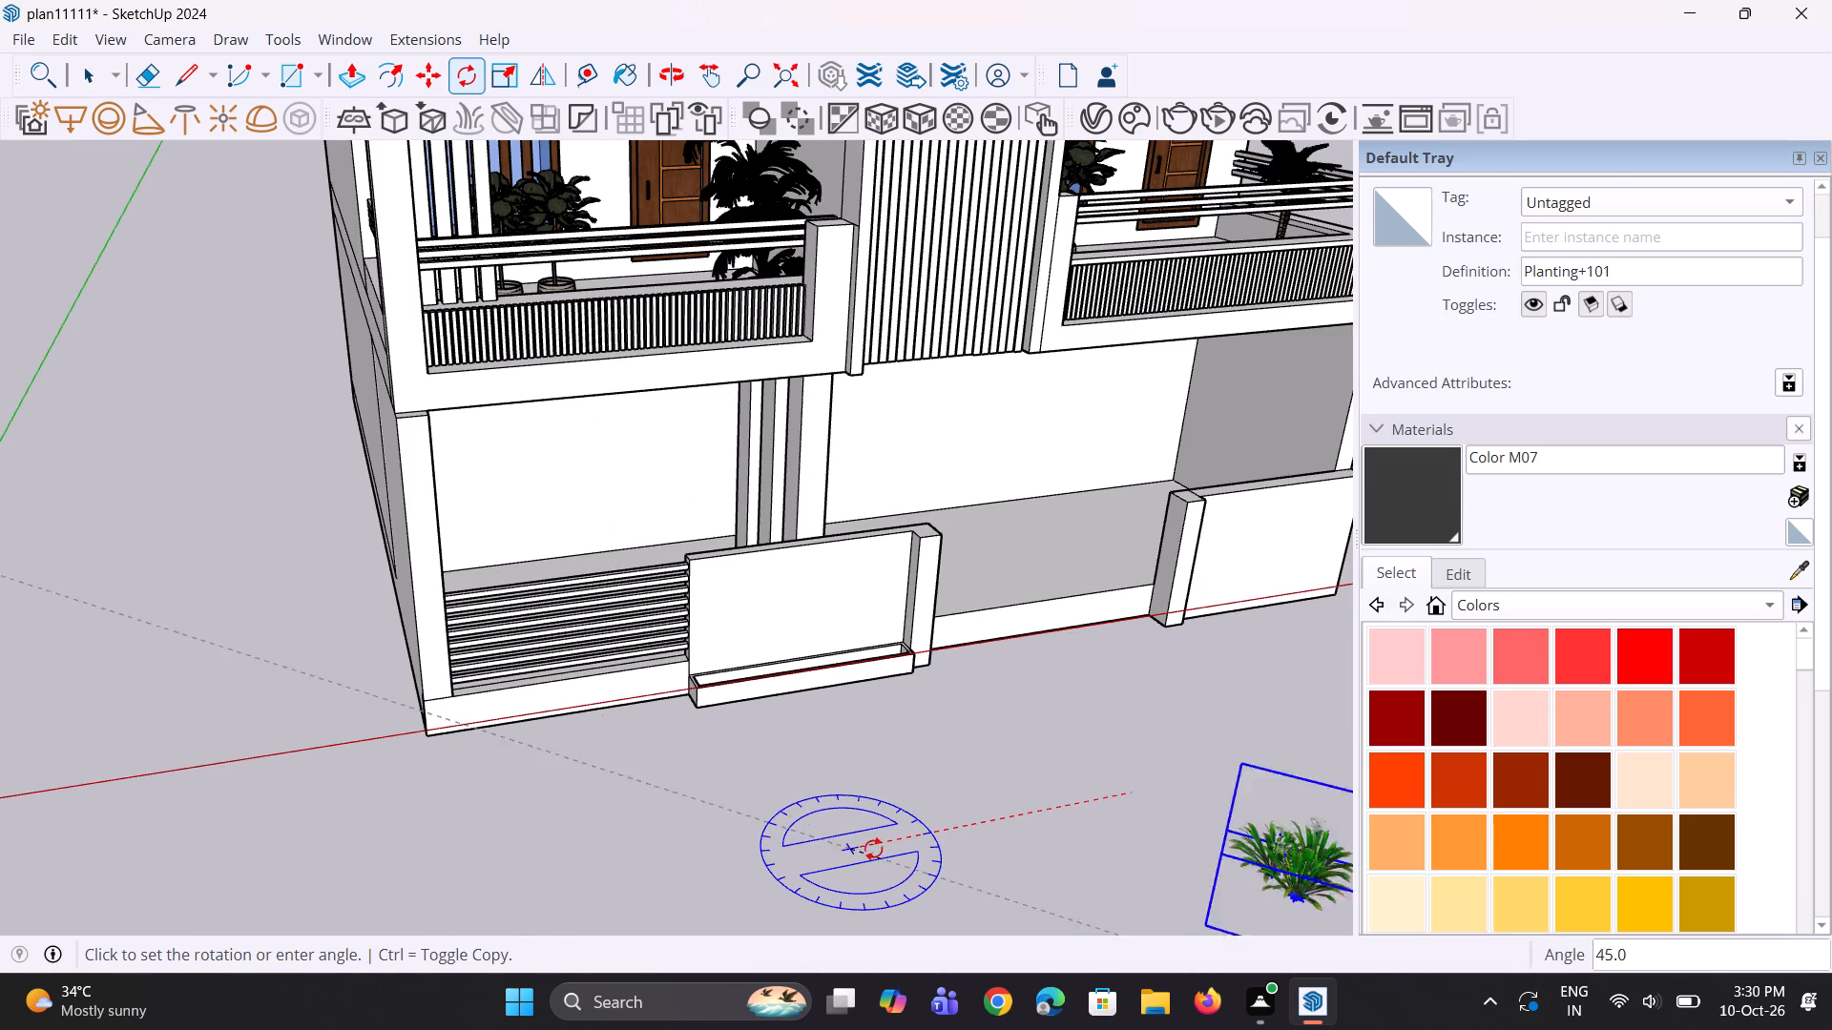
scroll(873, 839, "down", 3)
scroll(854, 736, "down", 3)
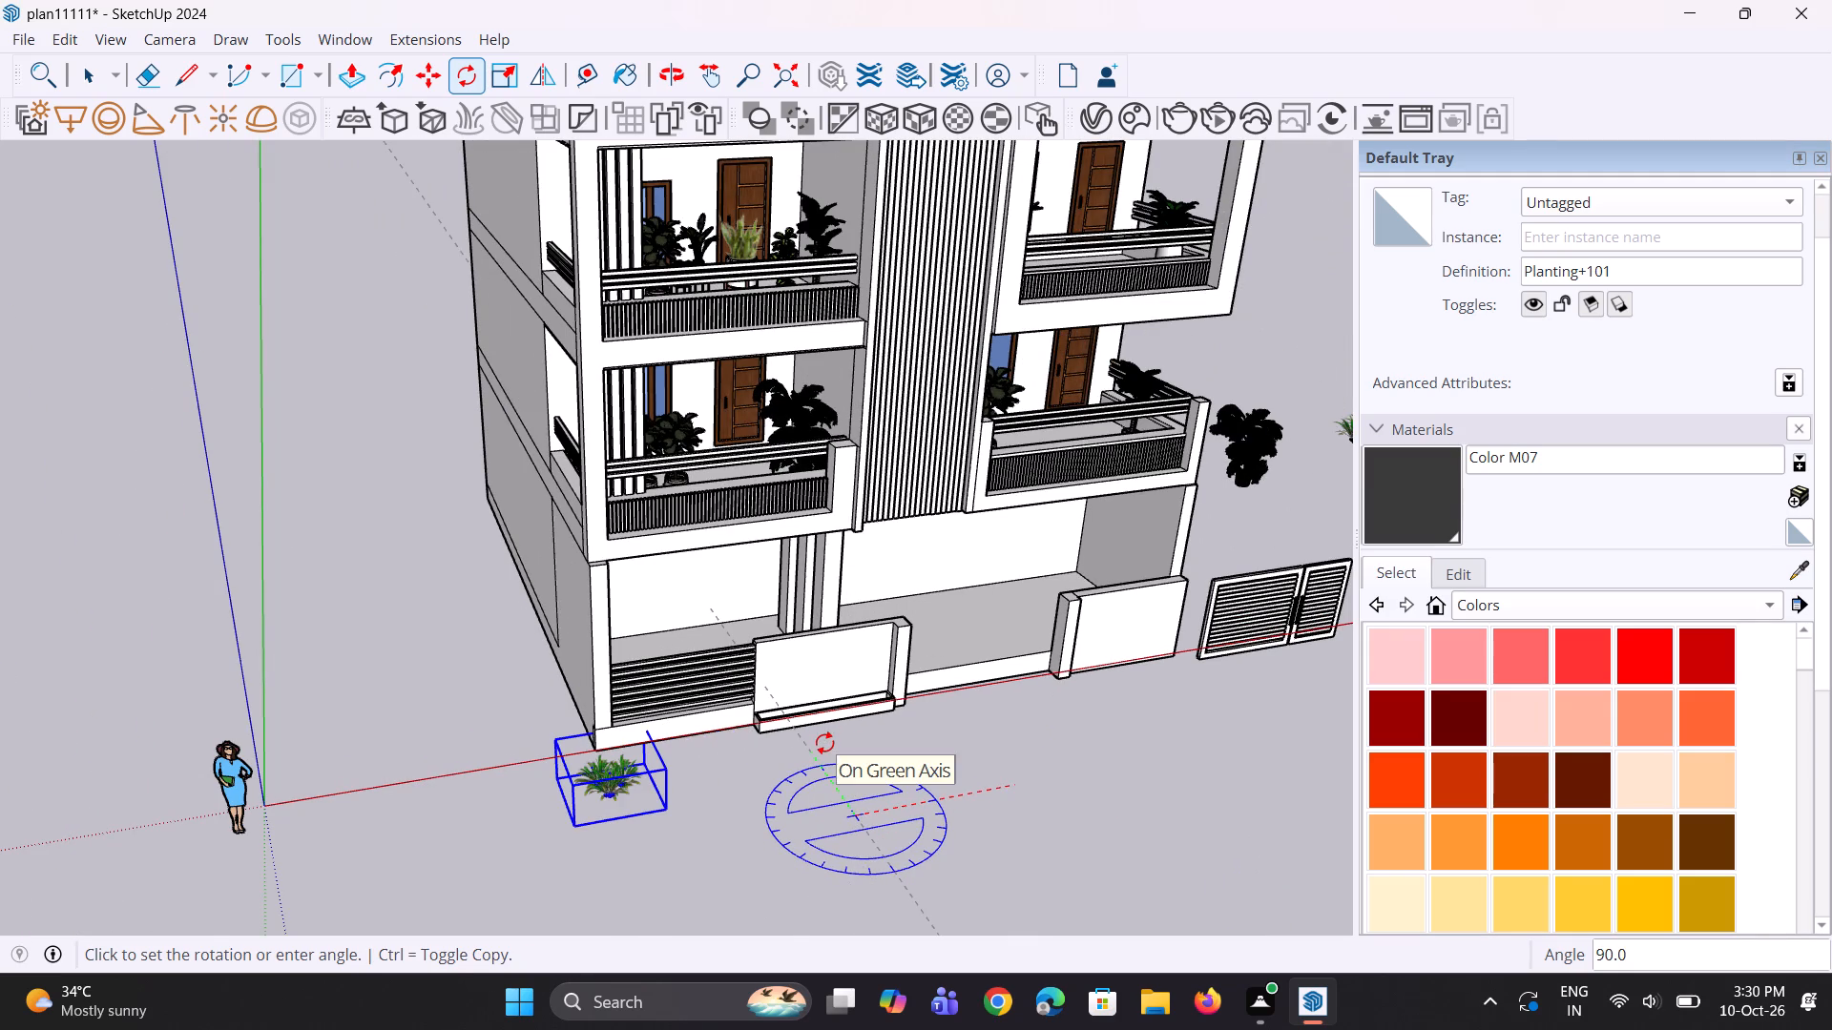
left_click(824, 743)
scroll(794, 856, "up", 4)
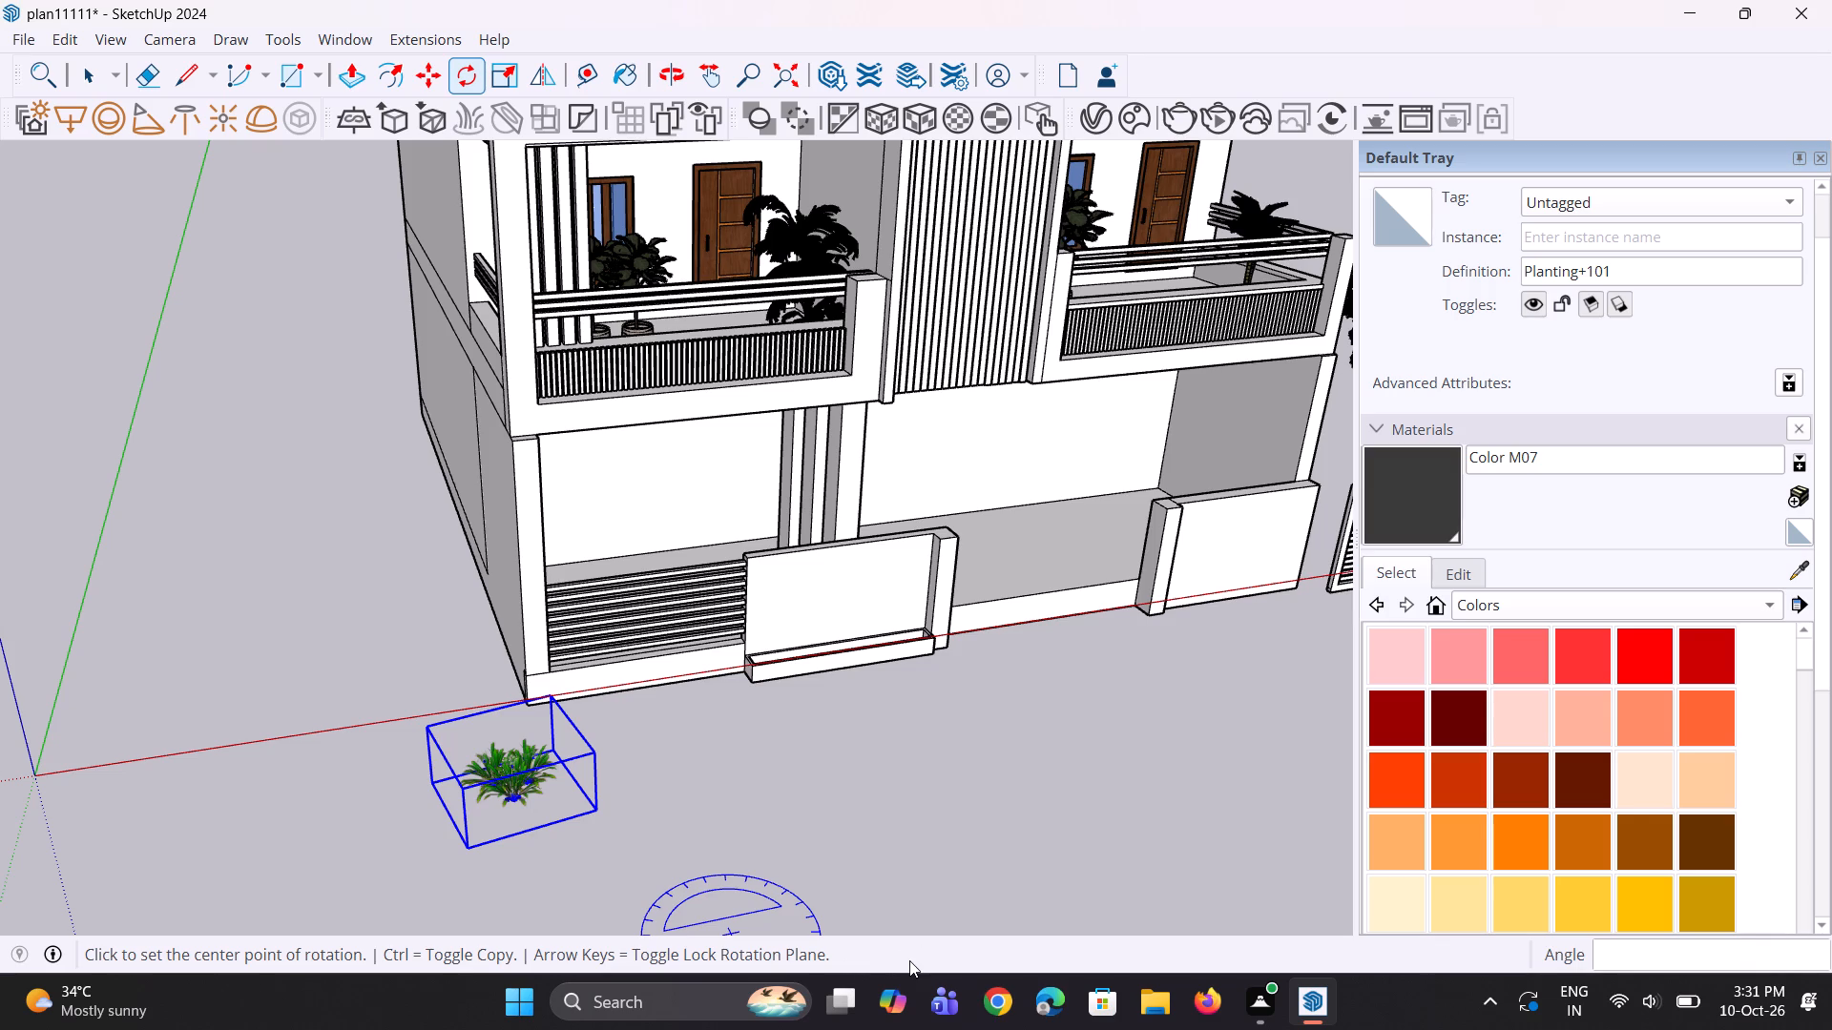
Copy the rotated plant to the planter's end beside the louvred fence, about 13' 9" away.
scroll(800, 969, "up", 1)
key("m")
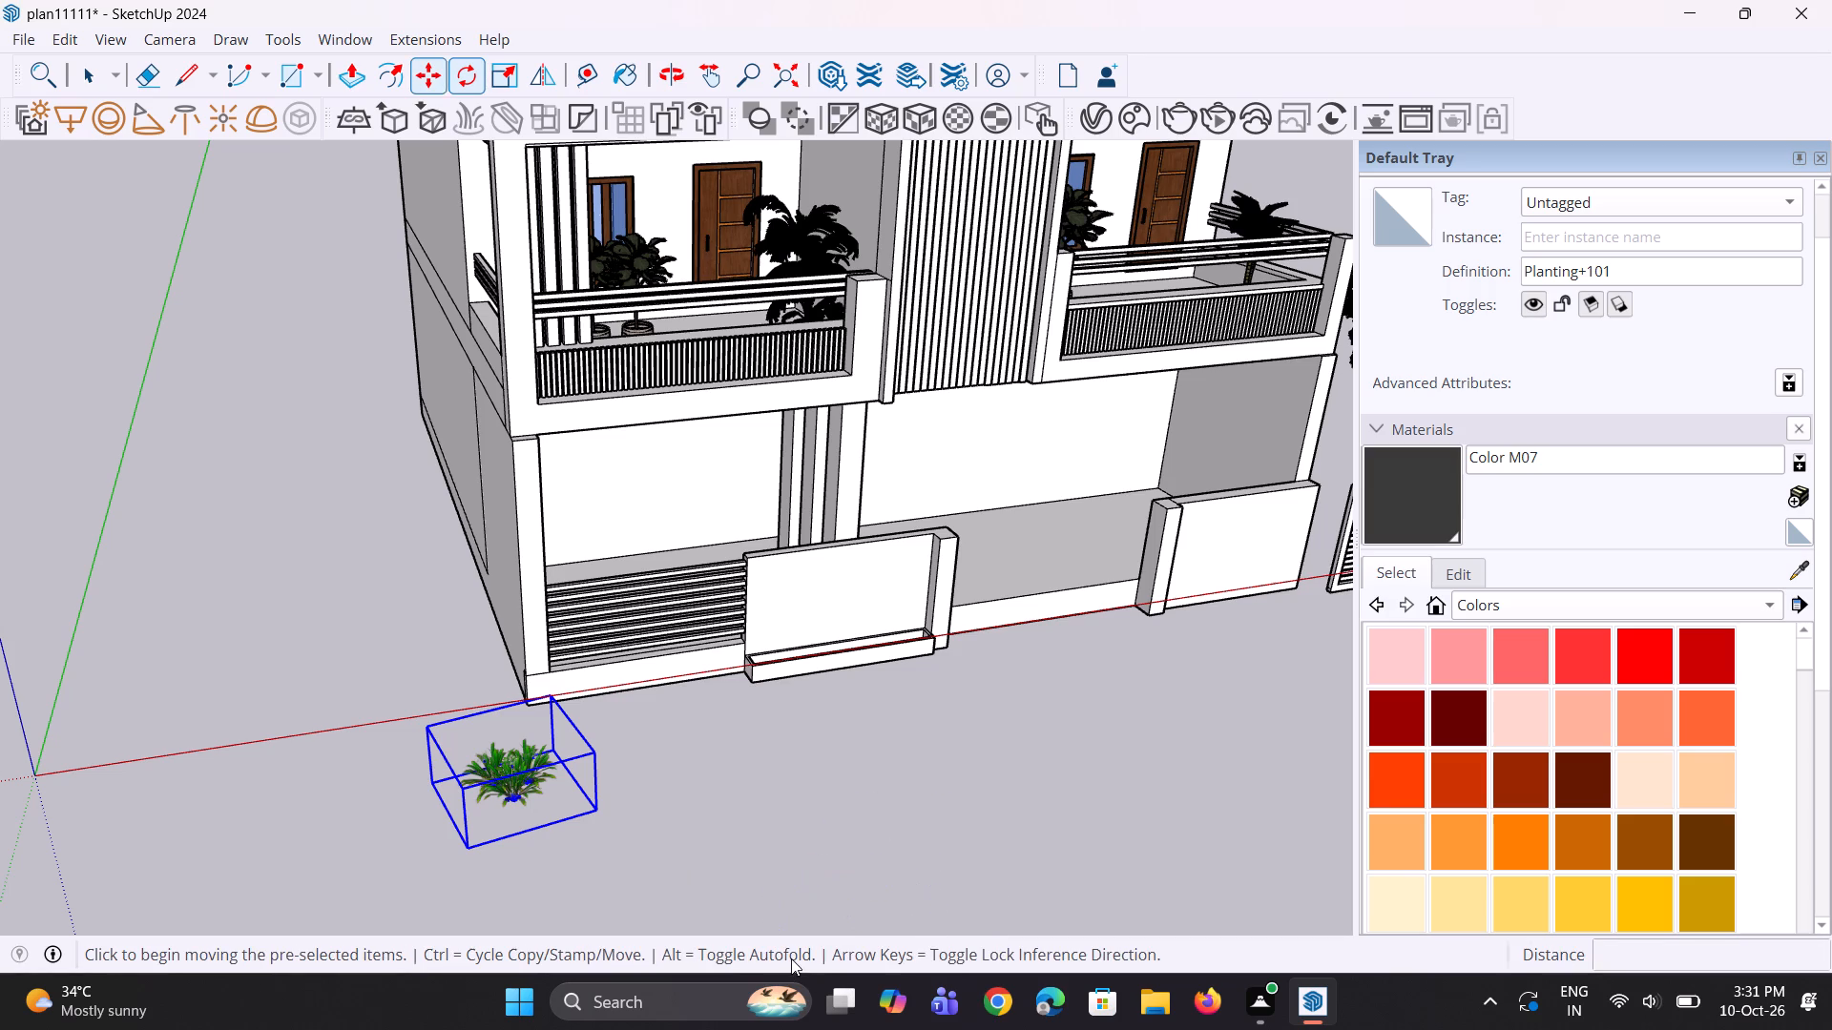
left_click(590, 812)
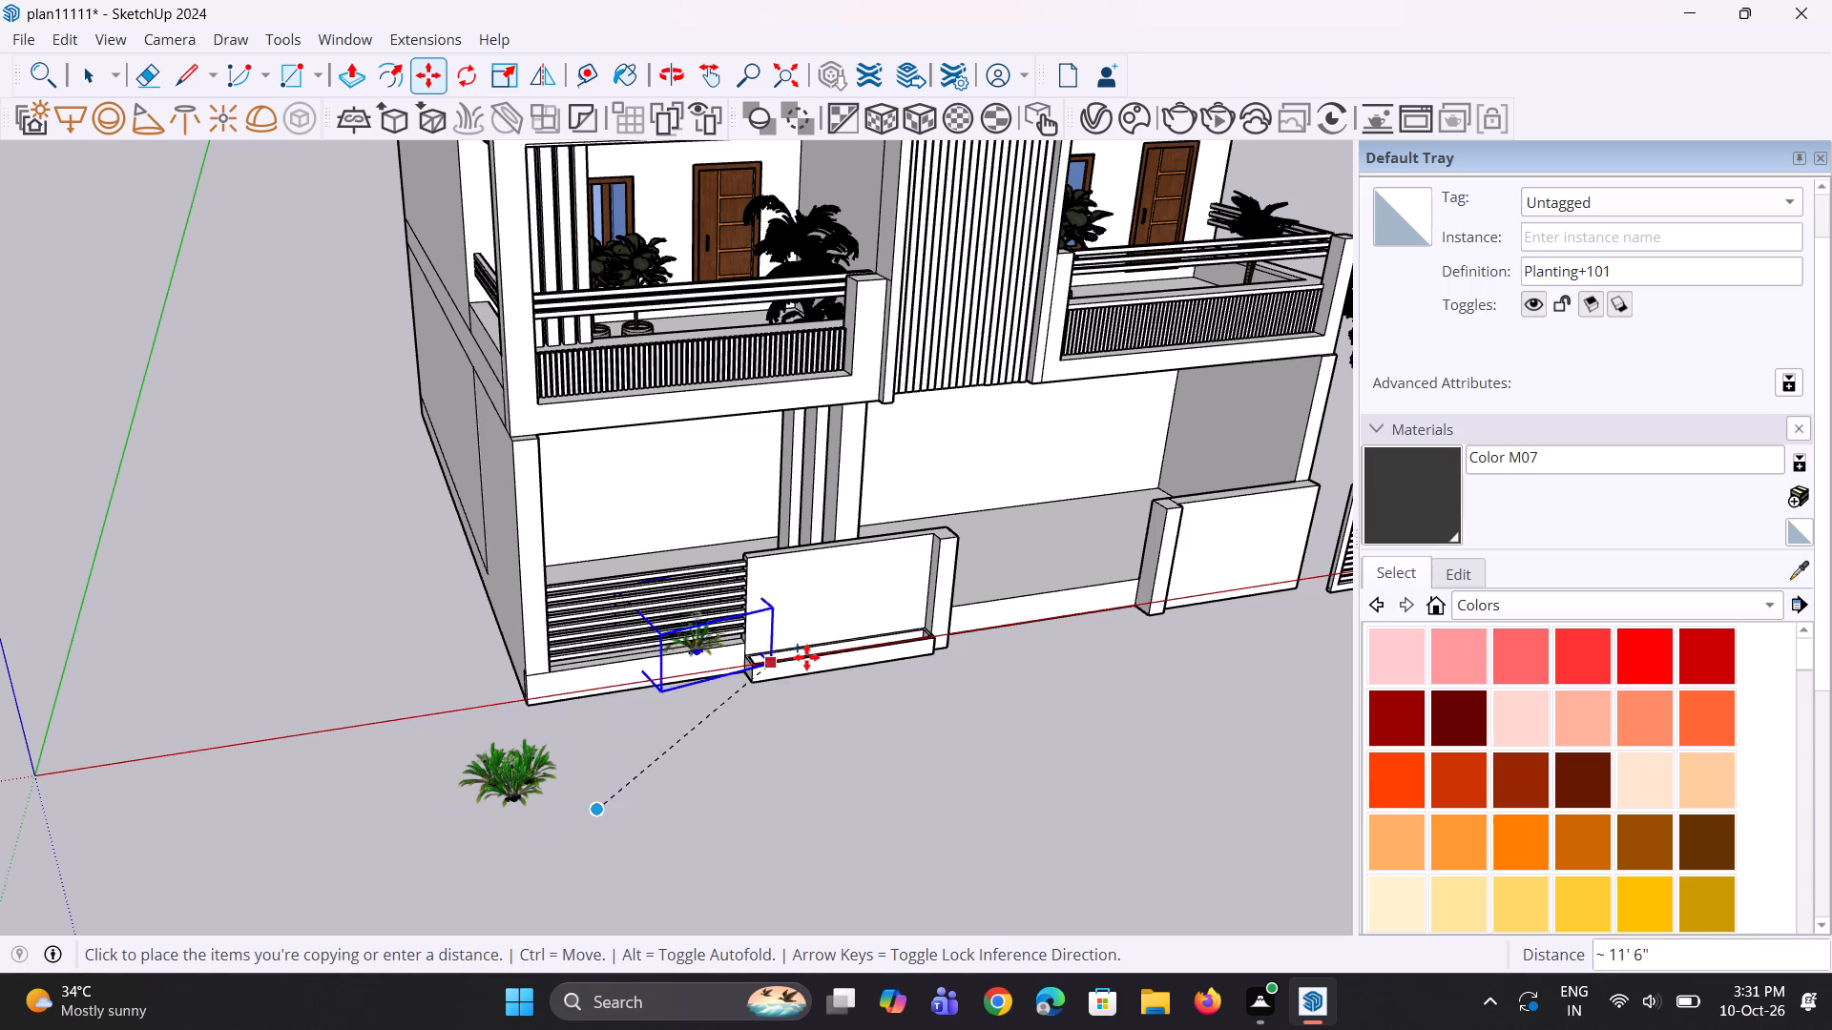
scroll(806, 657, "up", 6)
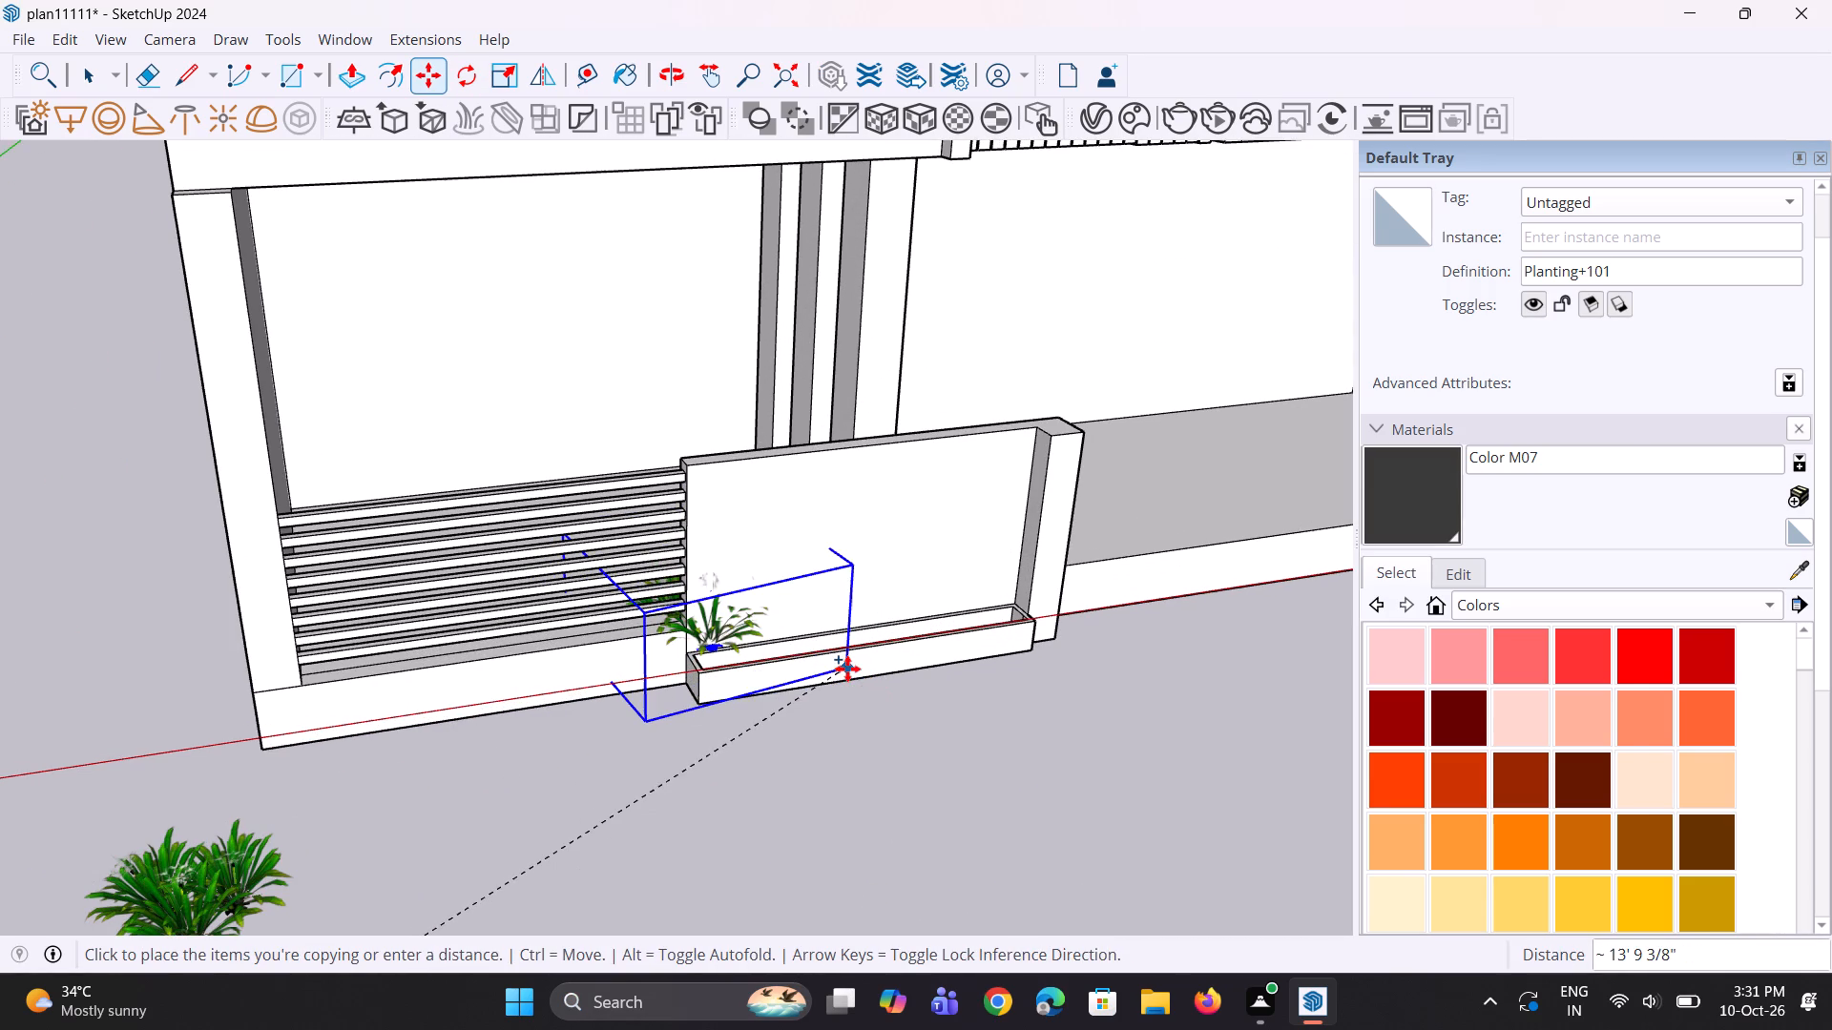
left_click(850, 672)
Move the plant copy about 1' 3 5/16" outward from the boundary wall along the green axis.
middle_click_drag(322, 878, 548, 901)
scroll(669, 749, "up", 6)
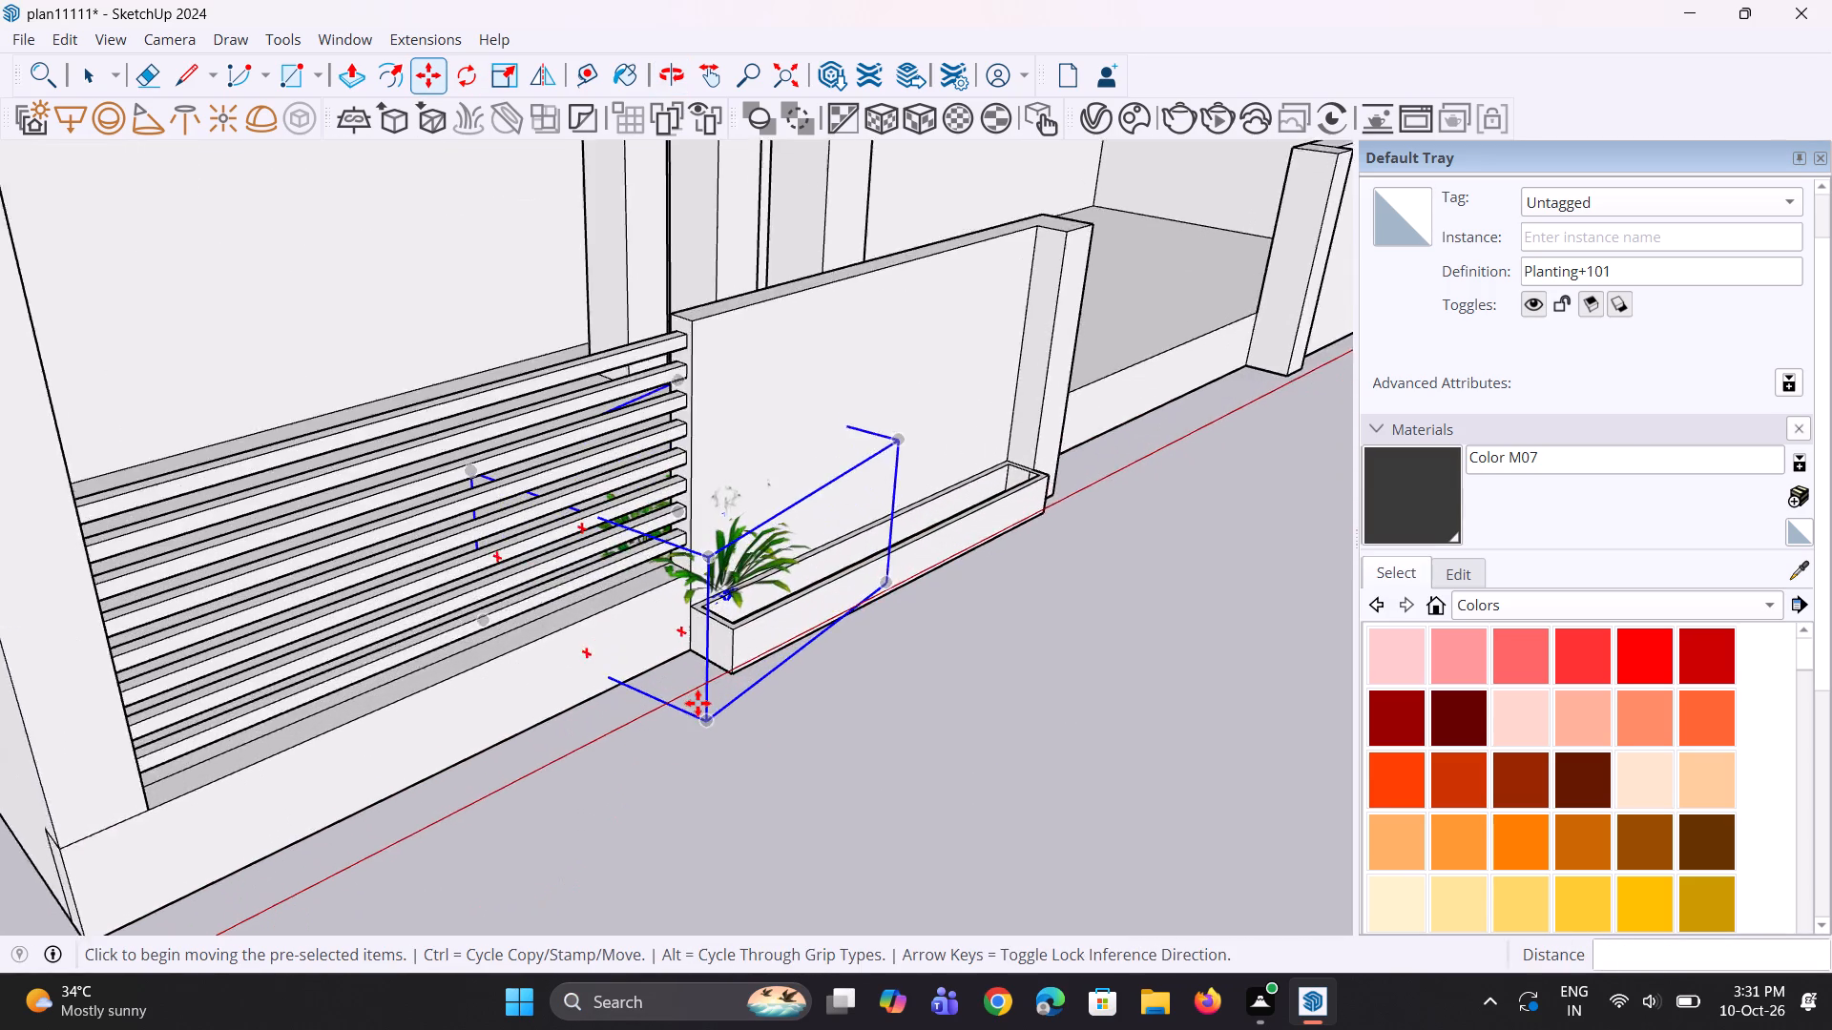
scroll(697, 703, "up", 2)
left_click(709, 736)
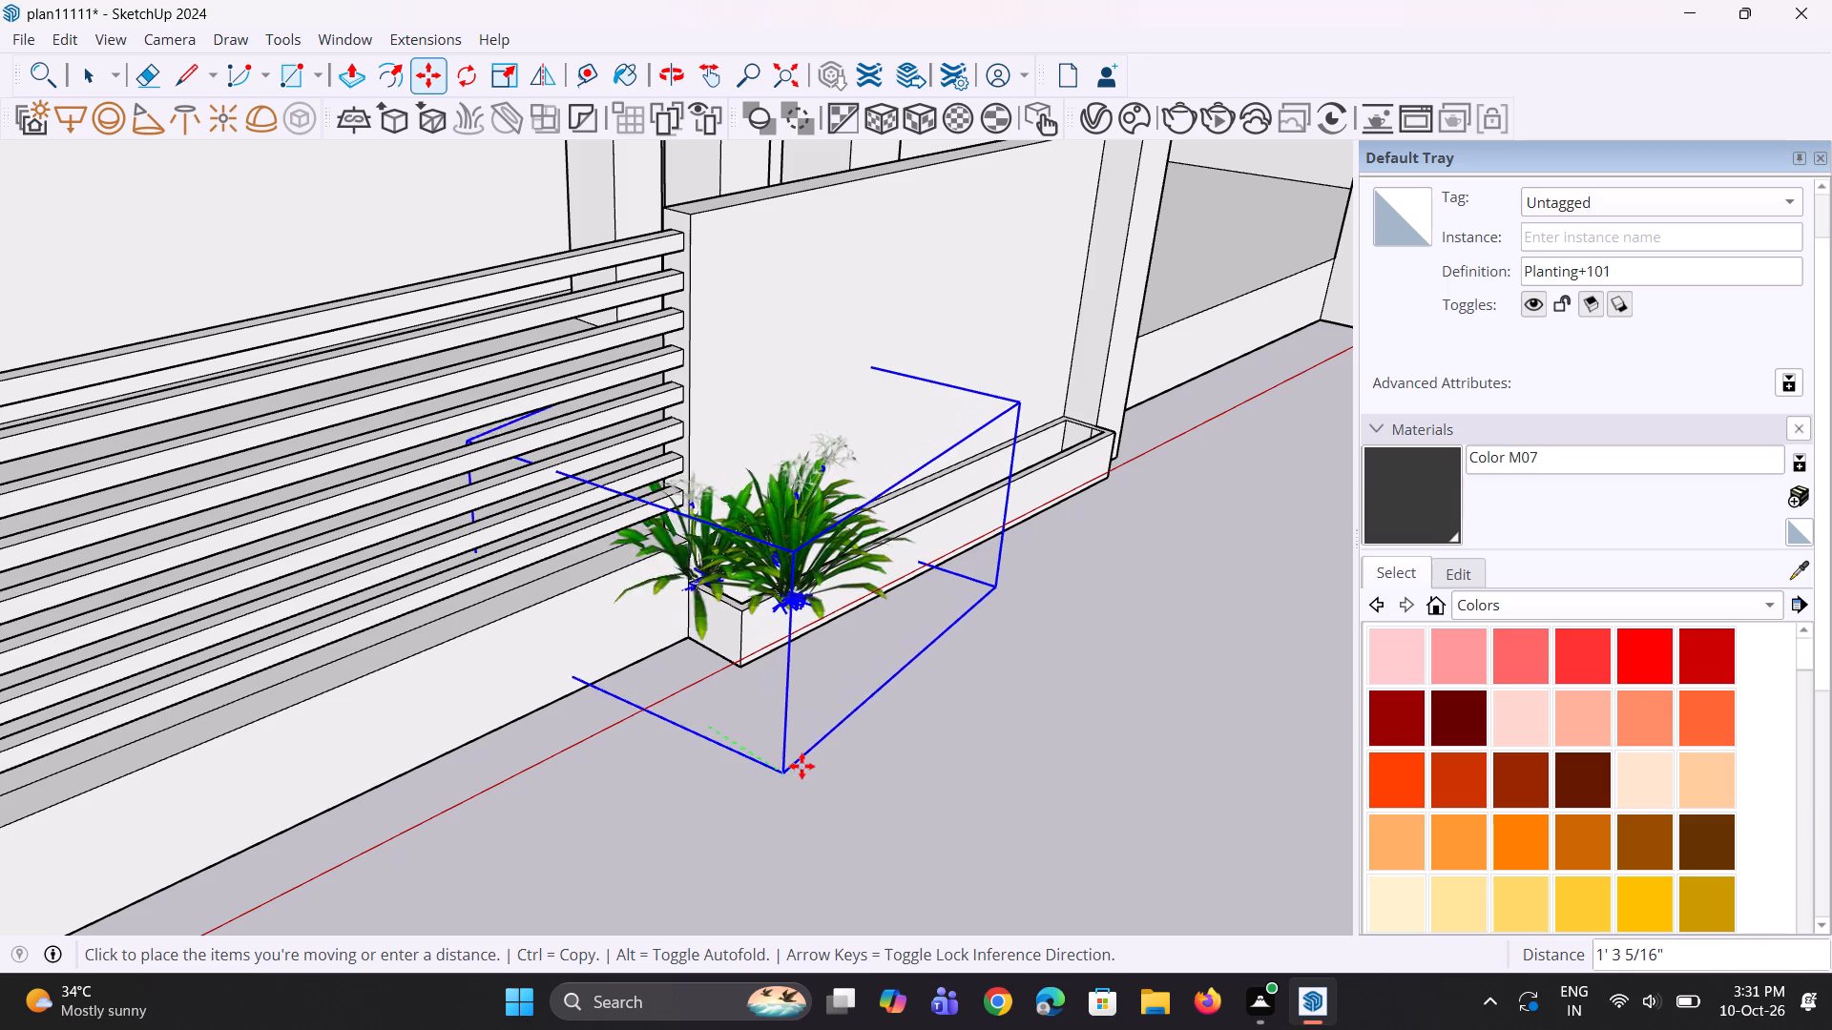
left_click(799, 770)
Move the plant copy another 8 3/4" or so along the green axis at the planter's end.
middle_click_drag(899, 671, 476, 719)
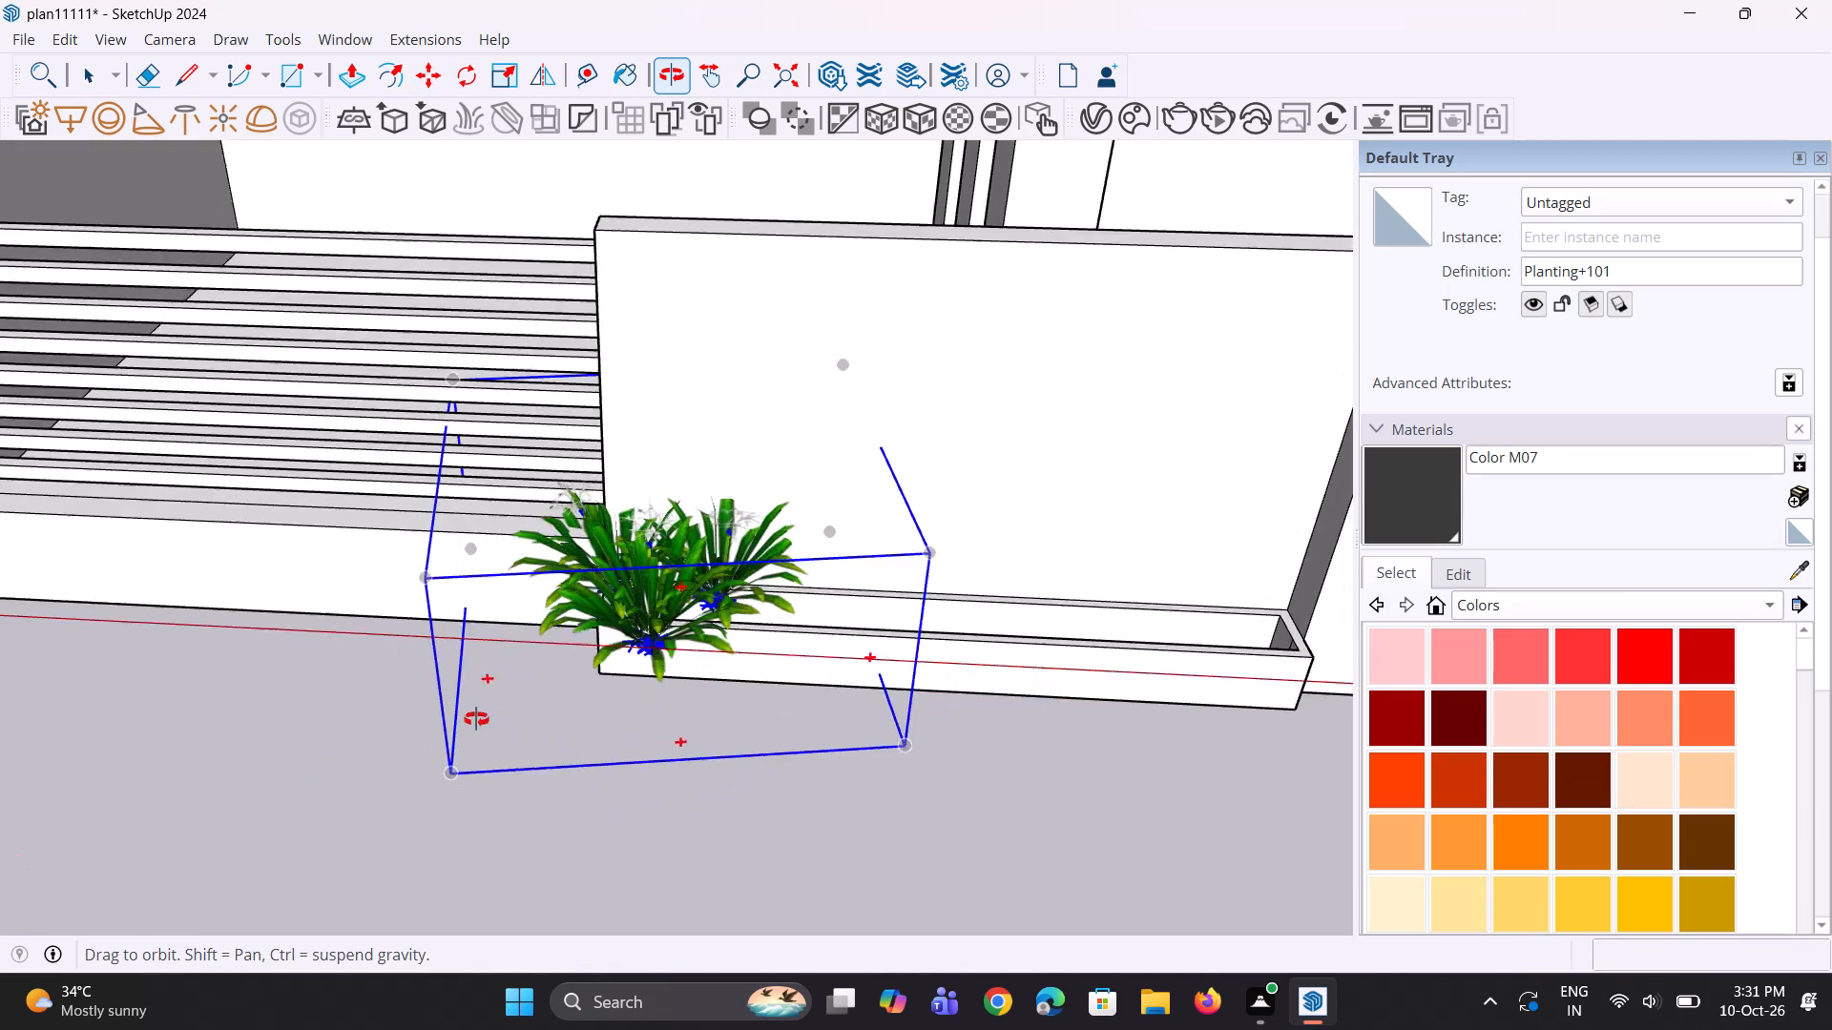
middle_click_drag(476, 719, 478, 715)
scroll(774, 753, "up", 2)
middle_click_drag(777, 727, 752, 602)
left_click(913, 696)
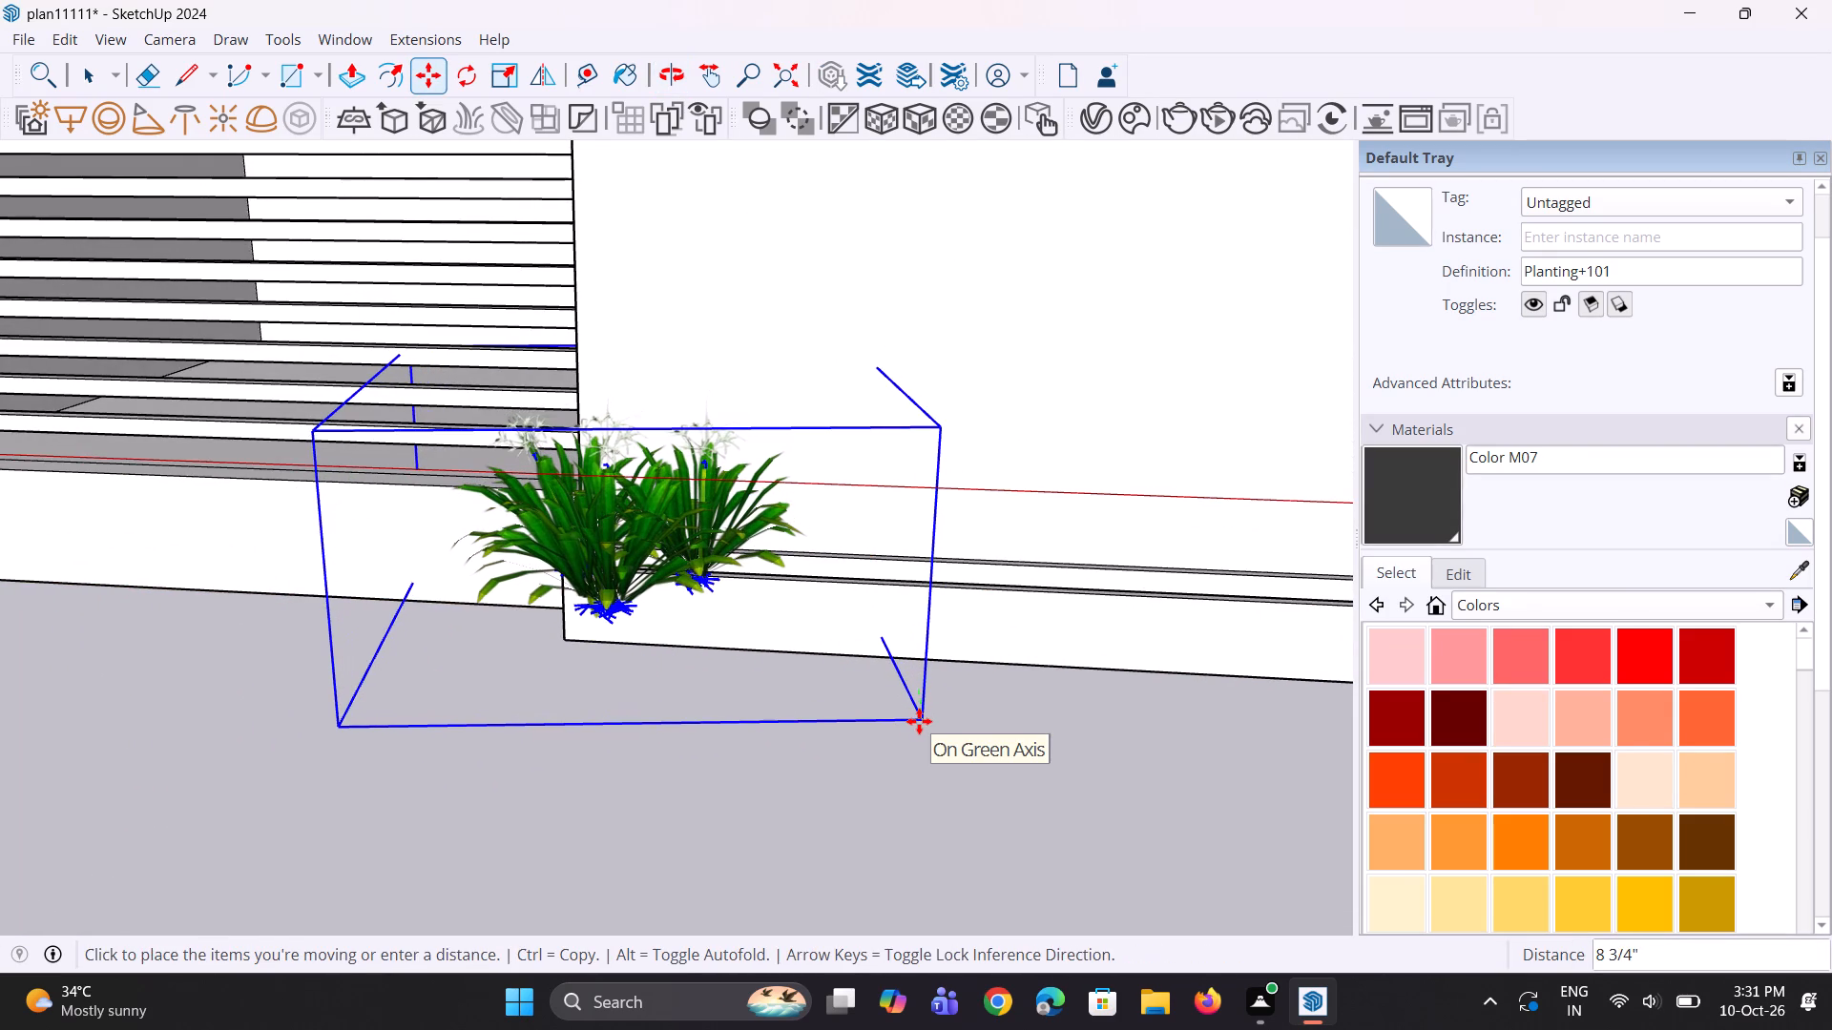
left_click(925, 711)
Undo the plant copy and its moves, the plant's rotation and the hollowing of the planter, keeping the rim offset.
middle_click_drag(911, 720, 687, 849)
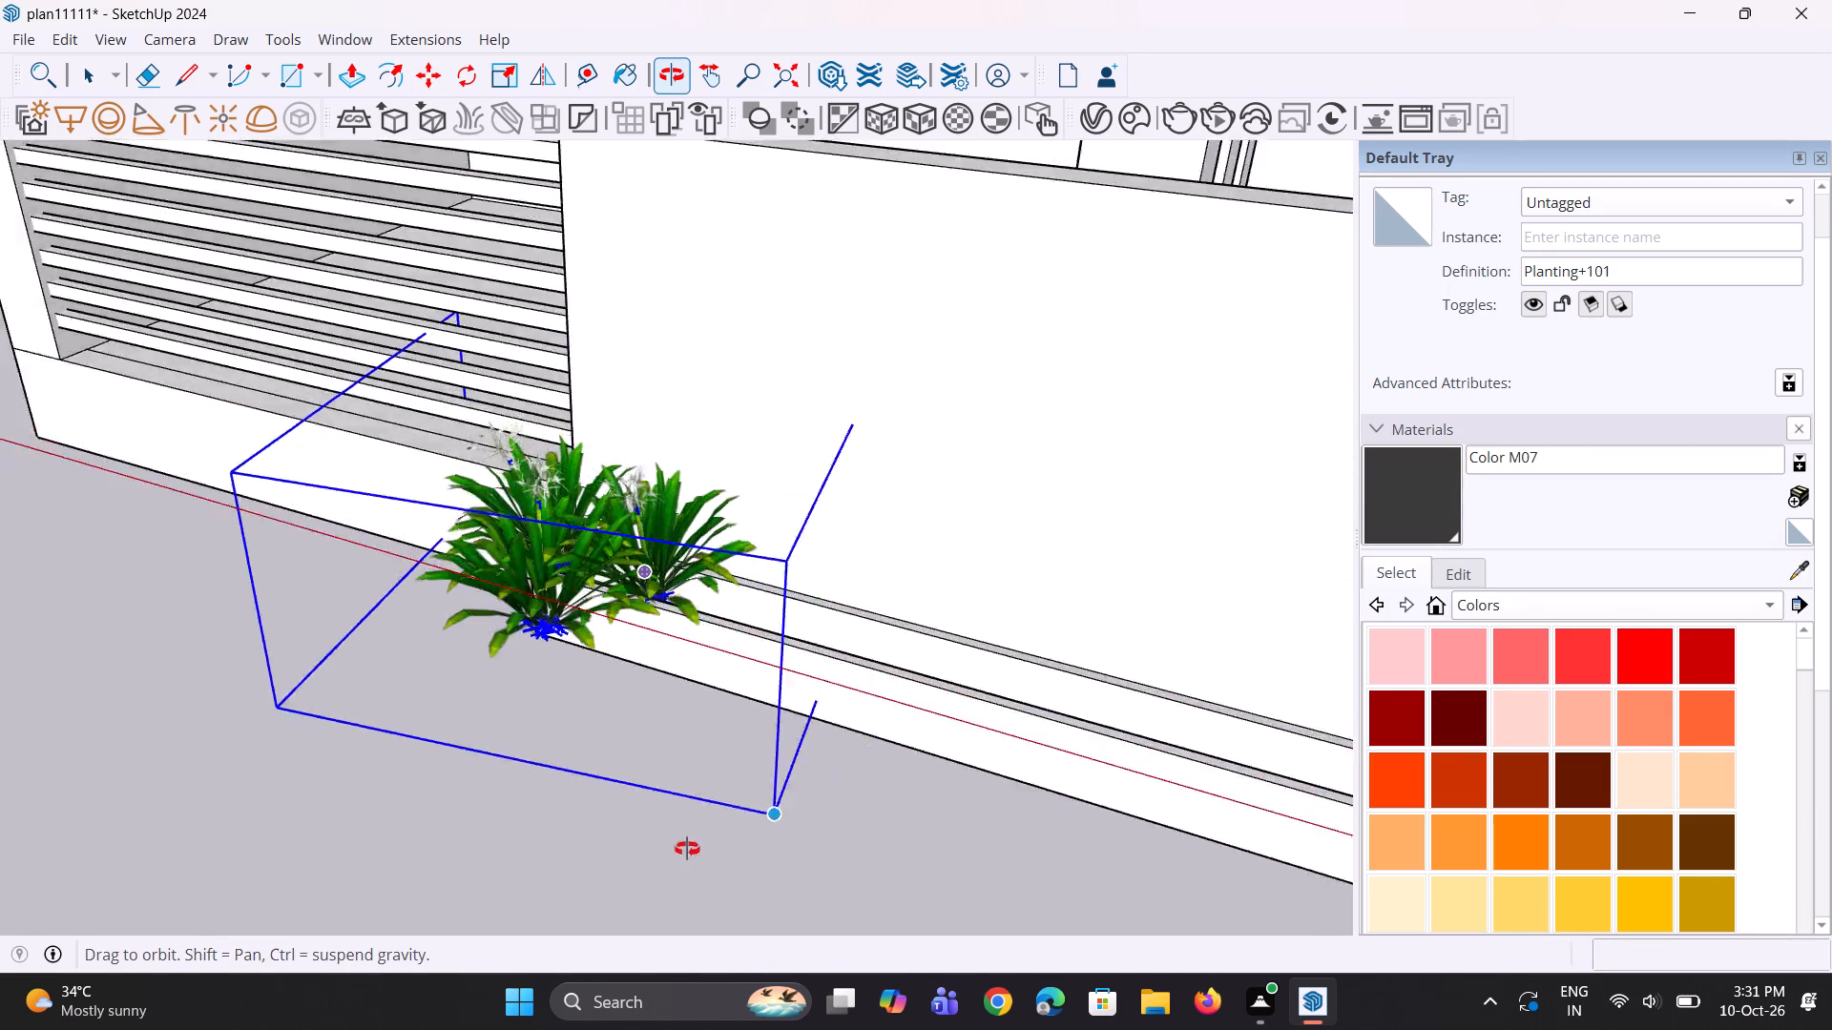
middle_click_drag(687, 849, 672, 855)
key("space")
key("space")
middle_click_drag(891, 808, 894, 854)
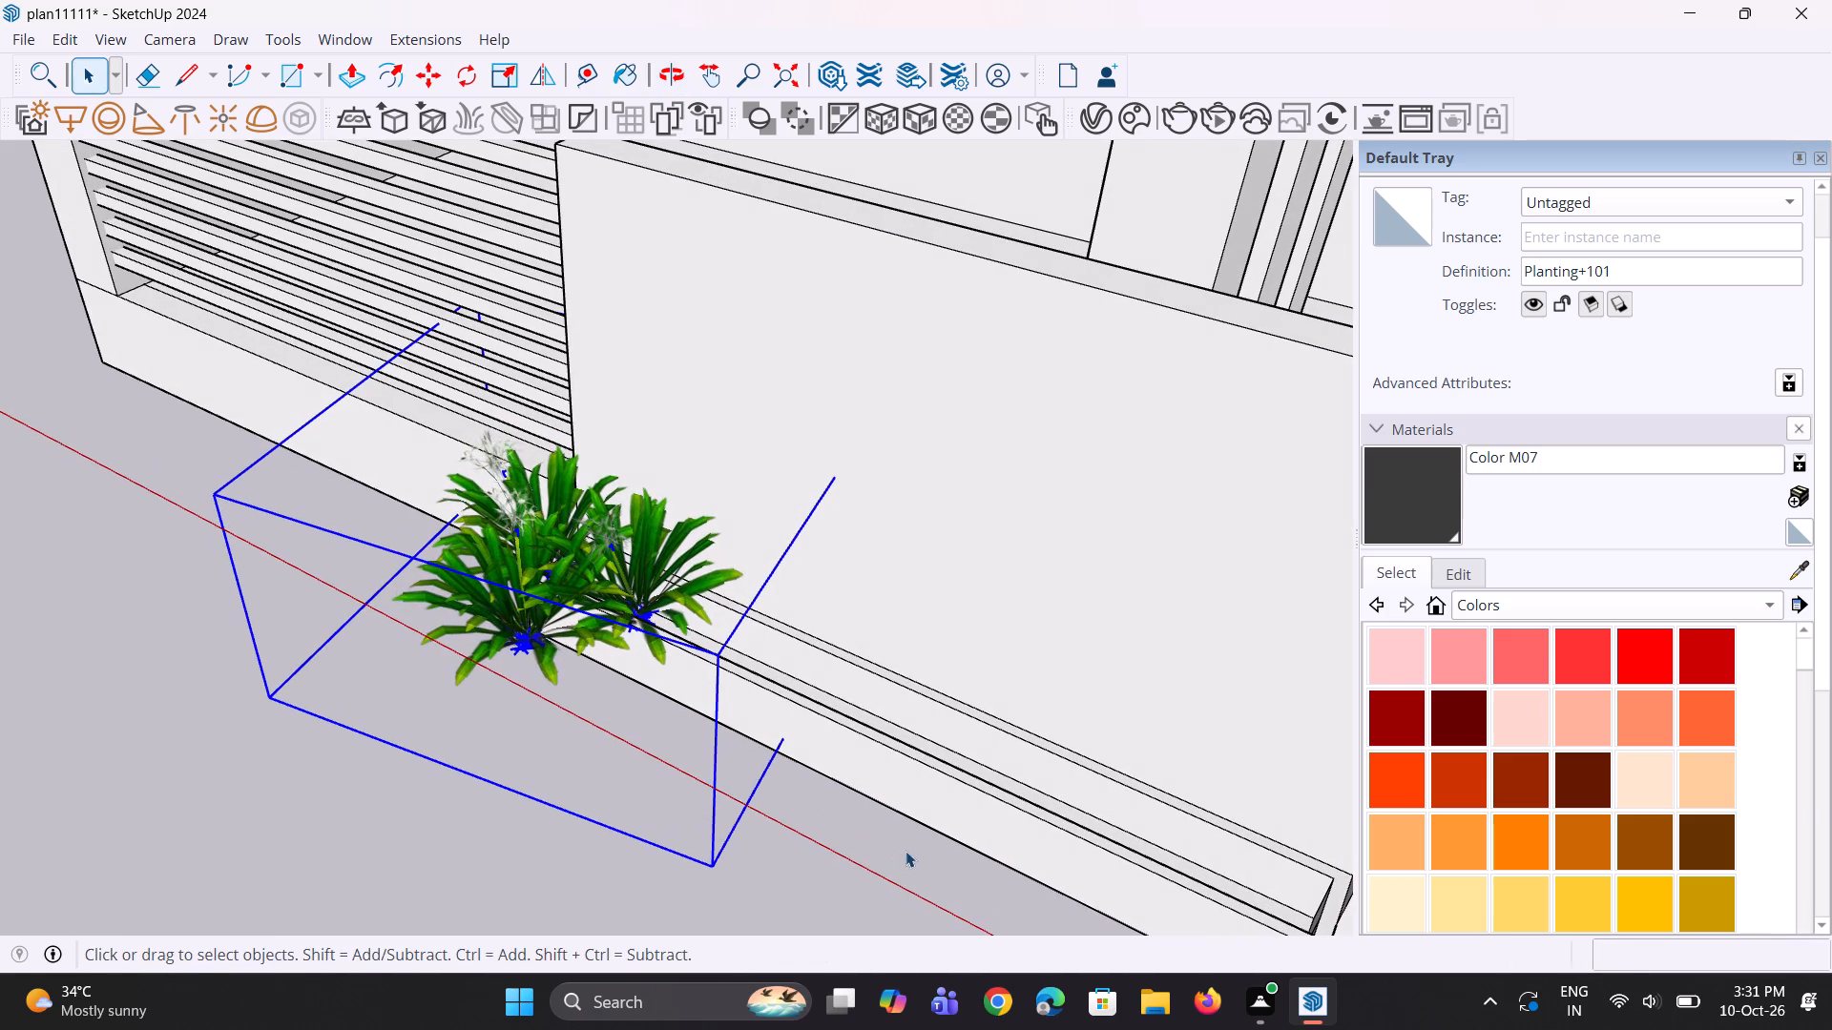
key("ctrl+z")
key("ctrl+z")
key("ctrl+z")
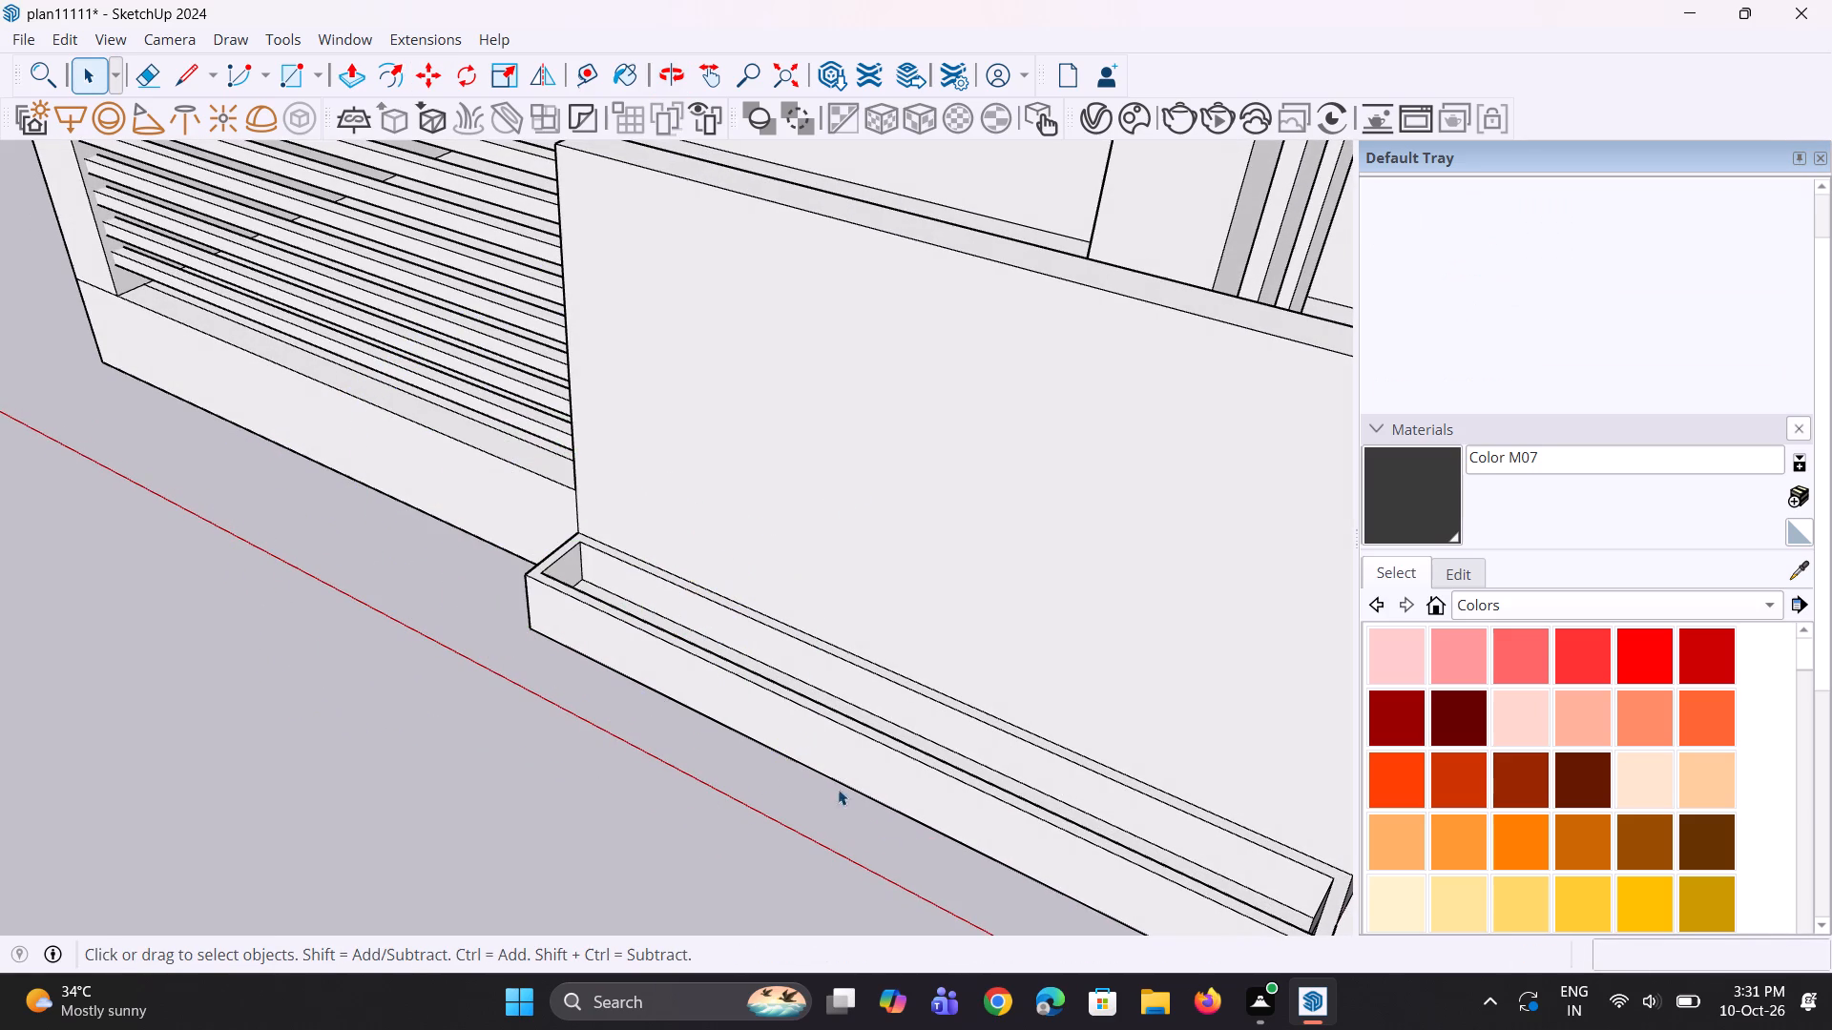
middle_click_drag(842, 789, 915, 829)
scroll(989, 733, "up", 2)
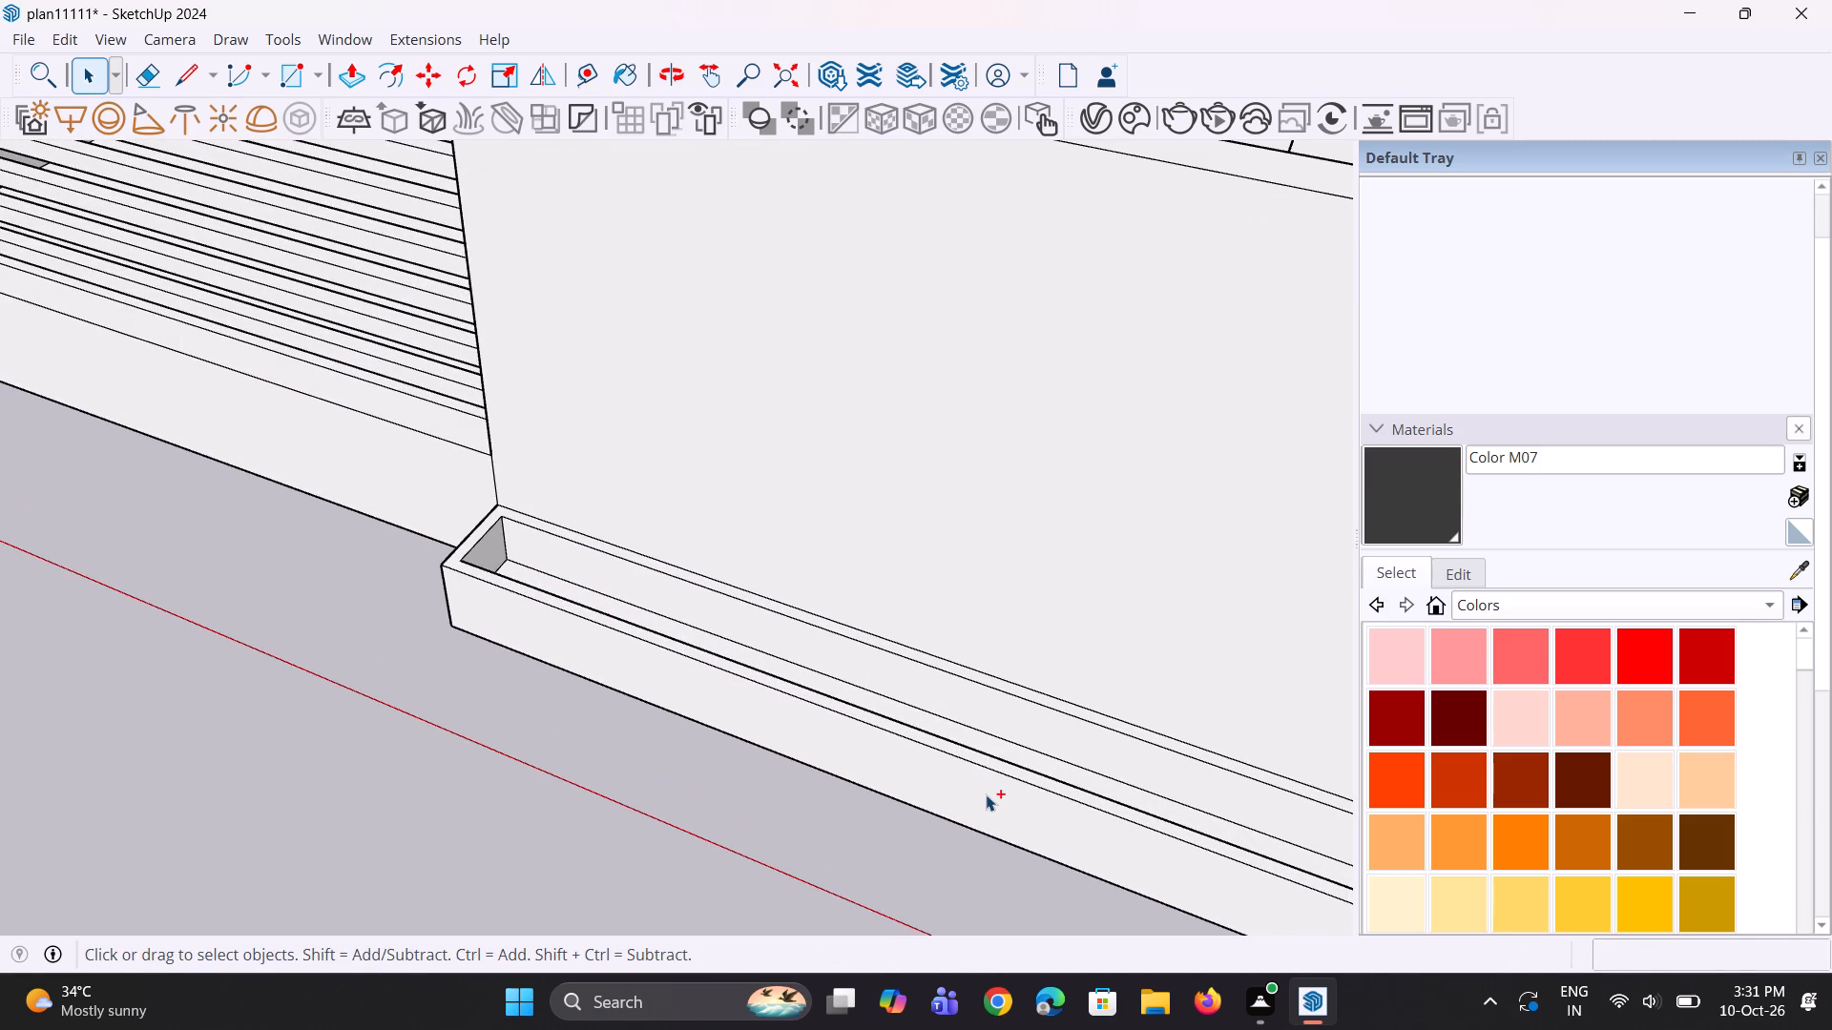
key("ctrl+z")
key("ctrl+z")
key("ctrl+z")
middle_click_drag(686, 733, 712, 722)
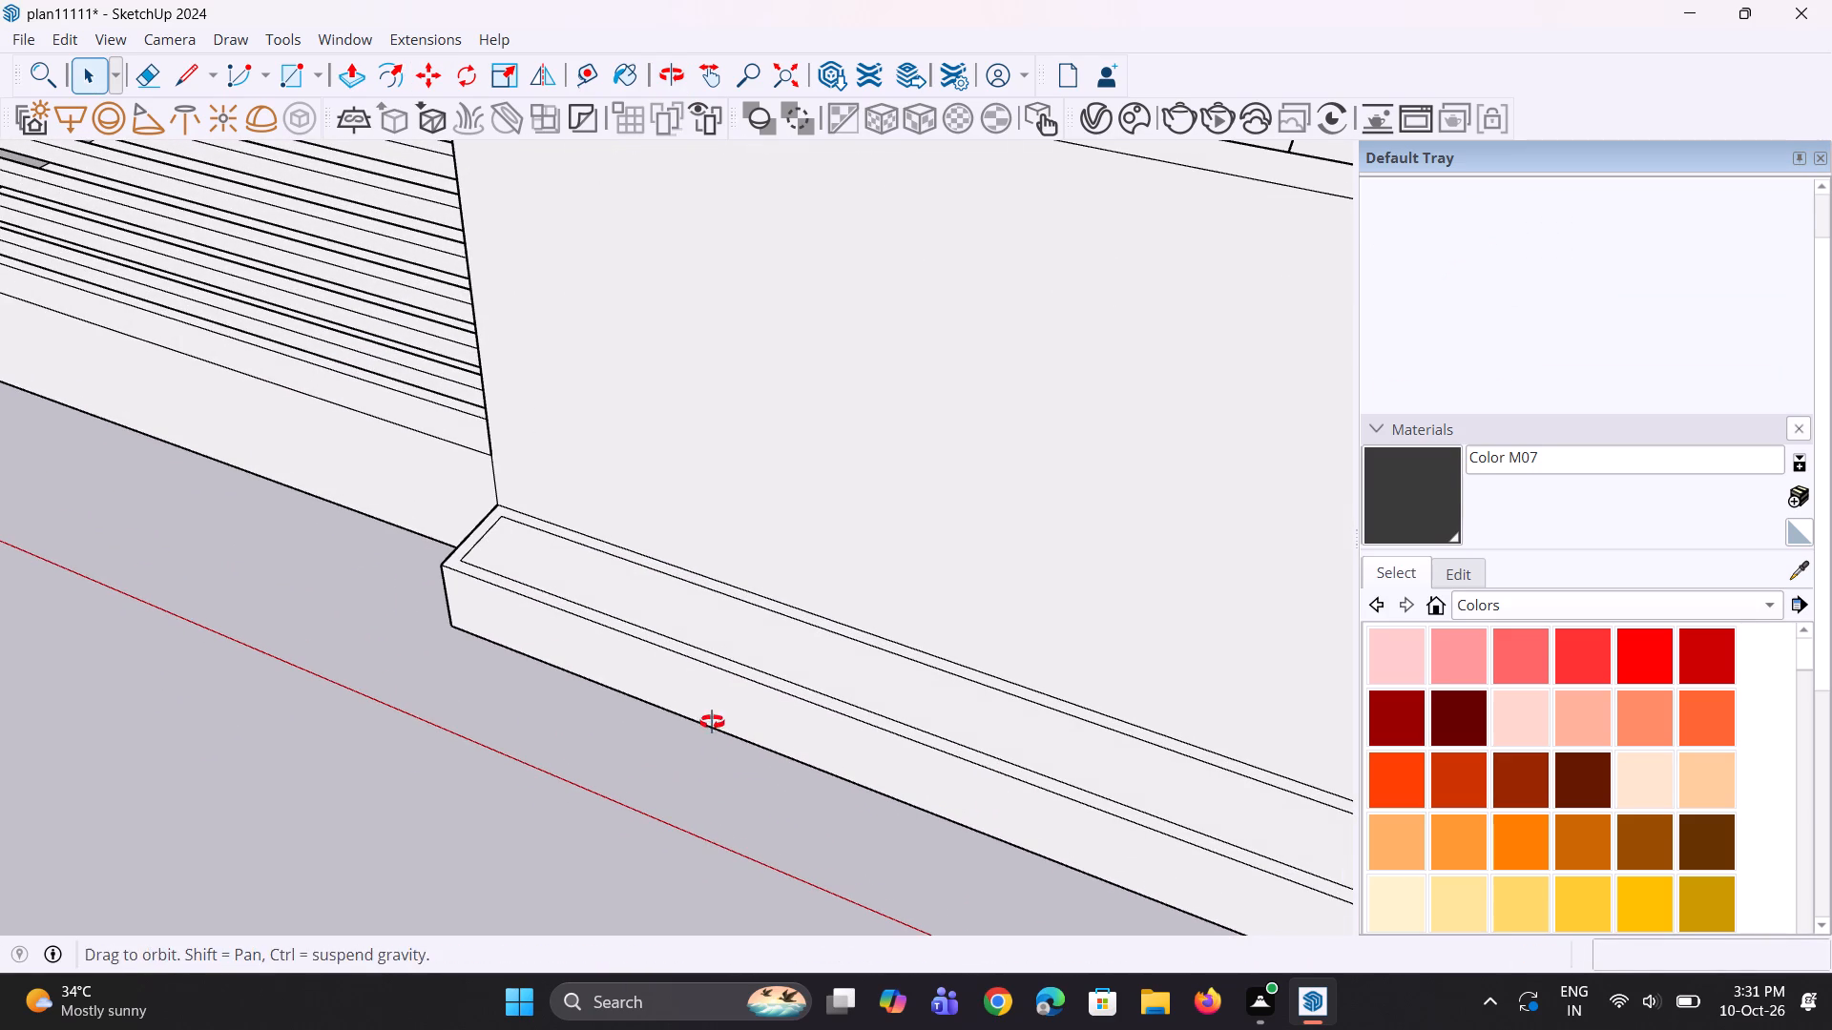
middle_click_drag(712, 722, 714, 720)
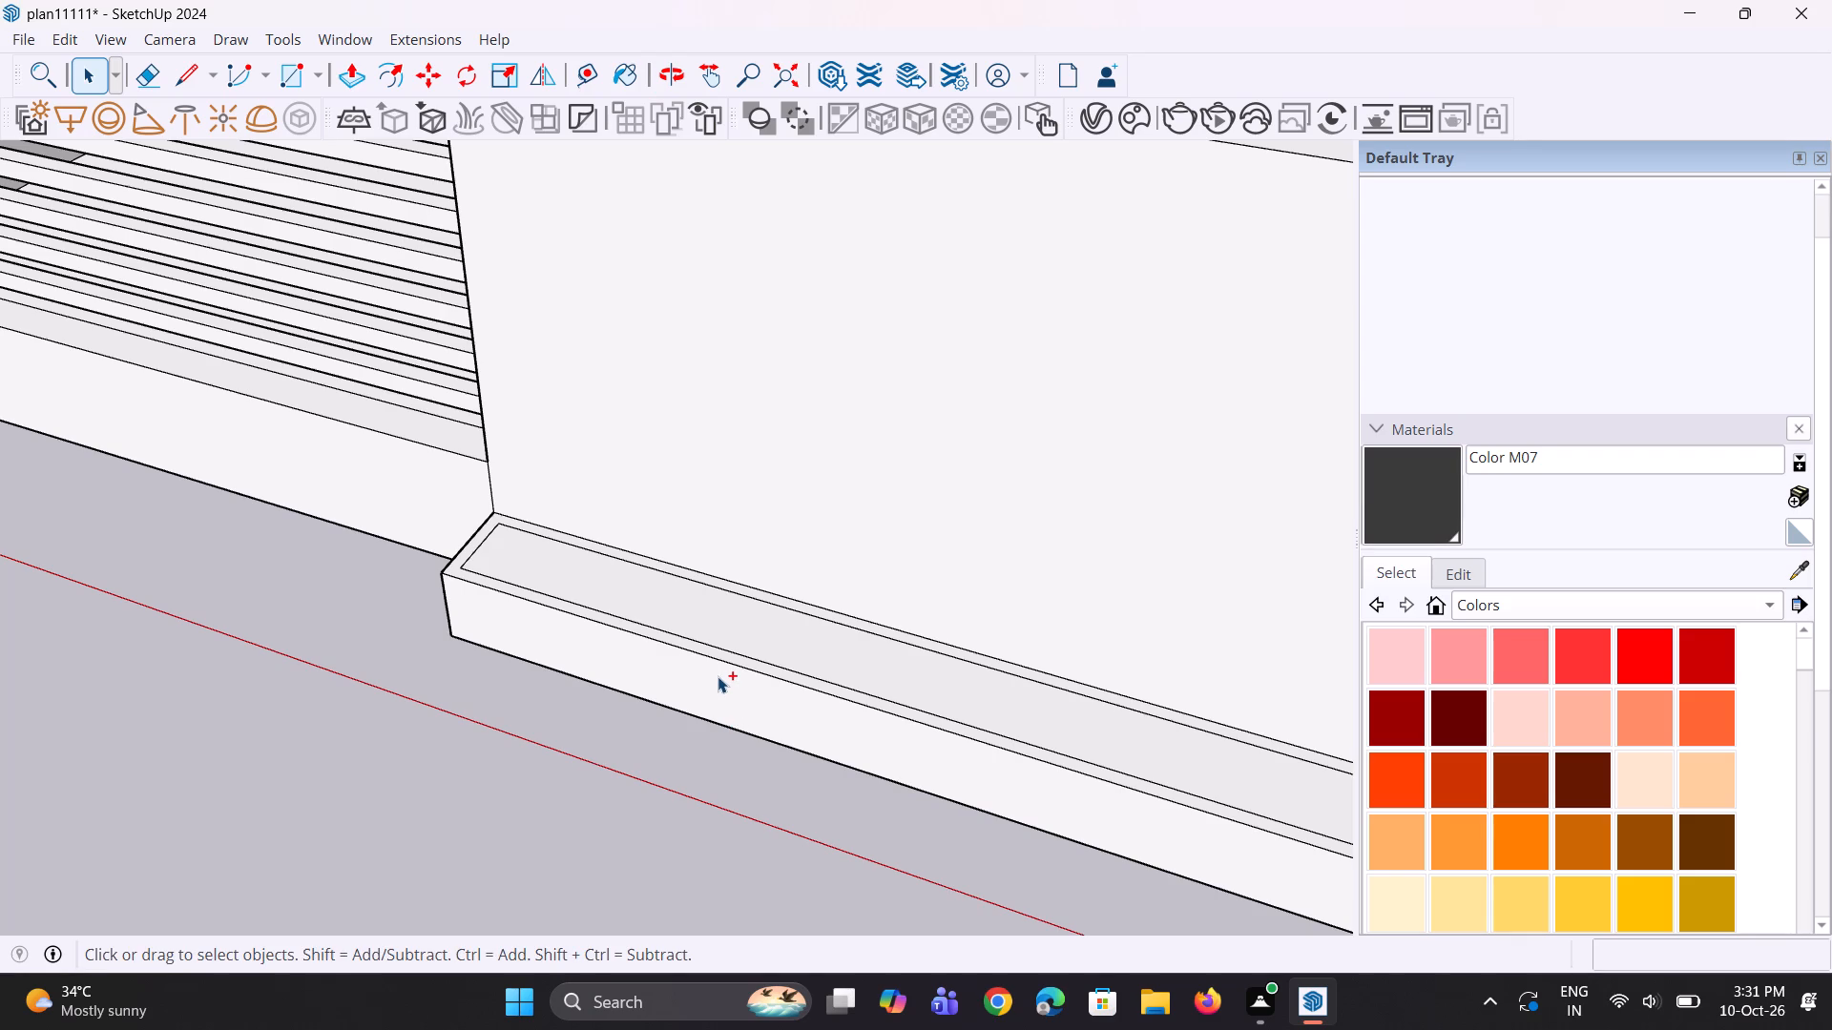
Erase the offset rim lines from the top face of the low planter.
left_click(718, 676, "ctrl")
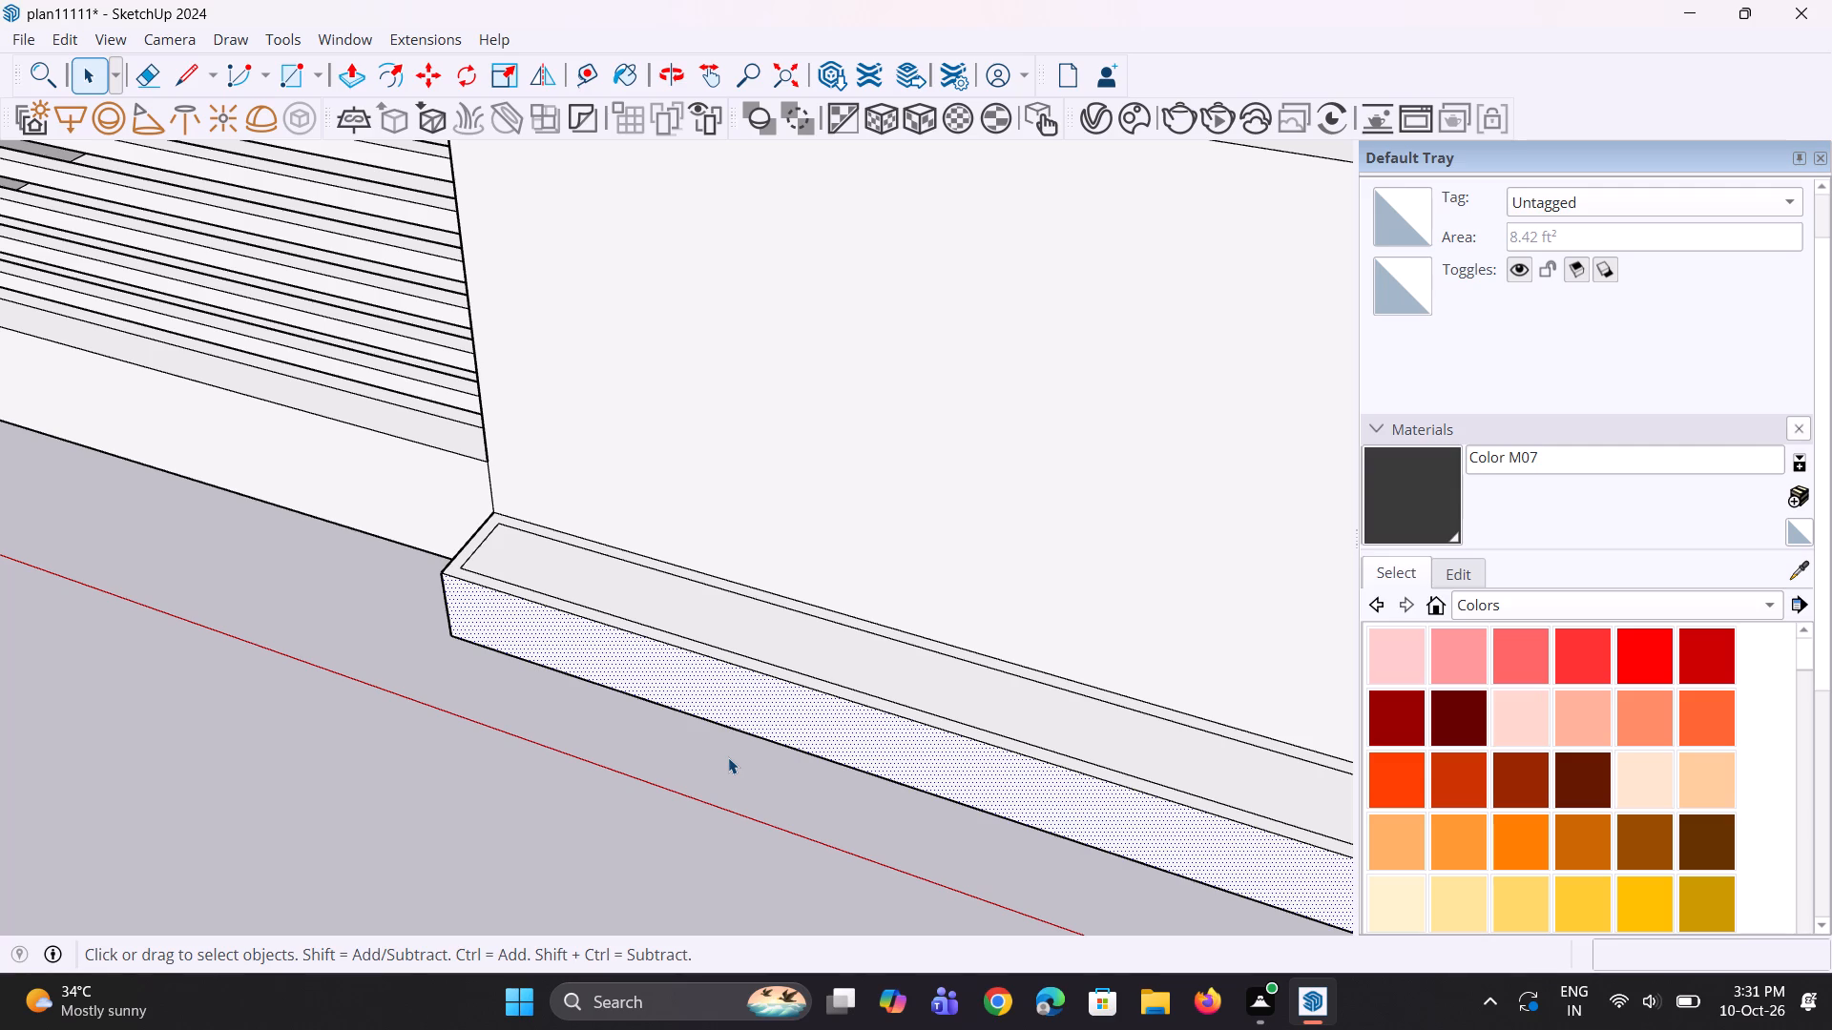
scroll(176, 405, "down", 4)
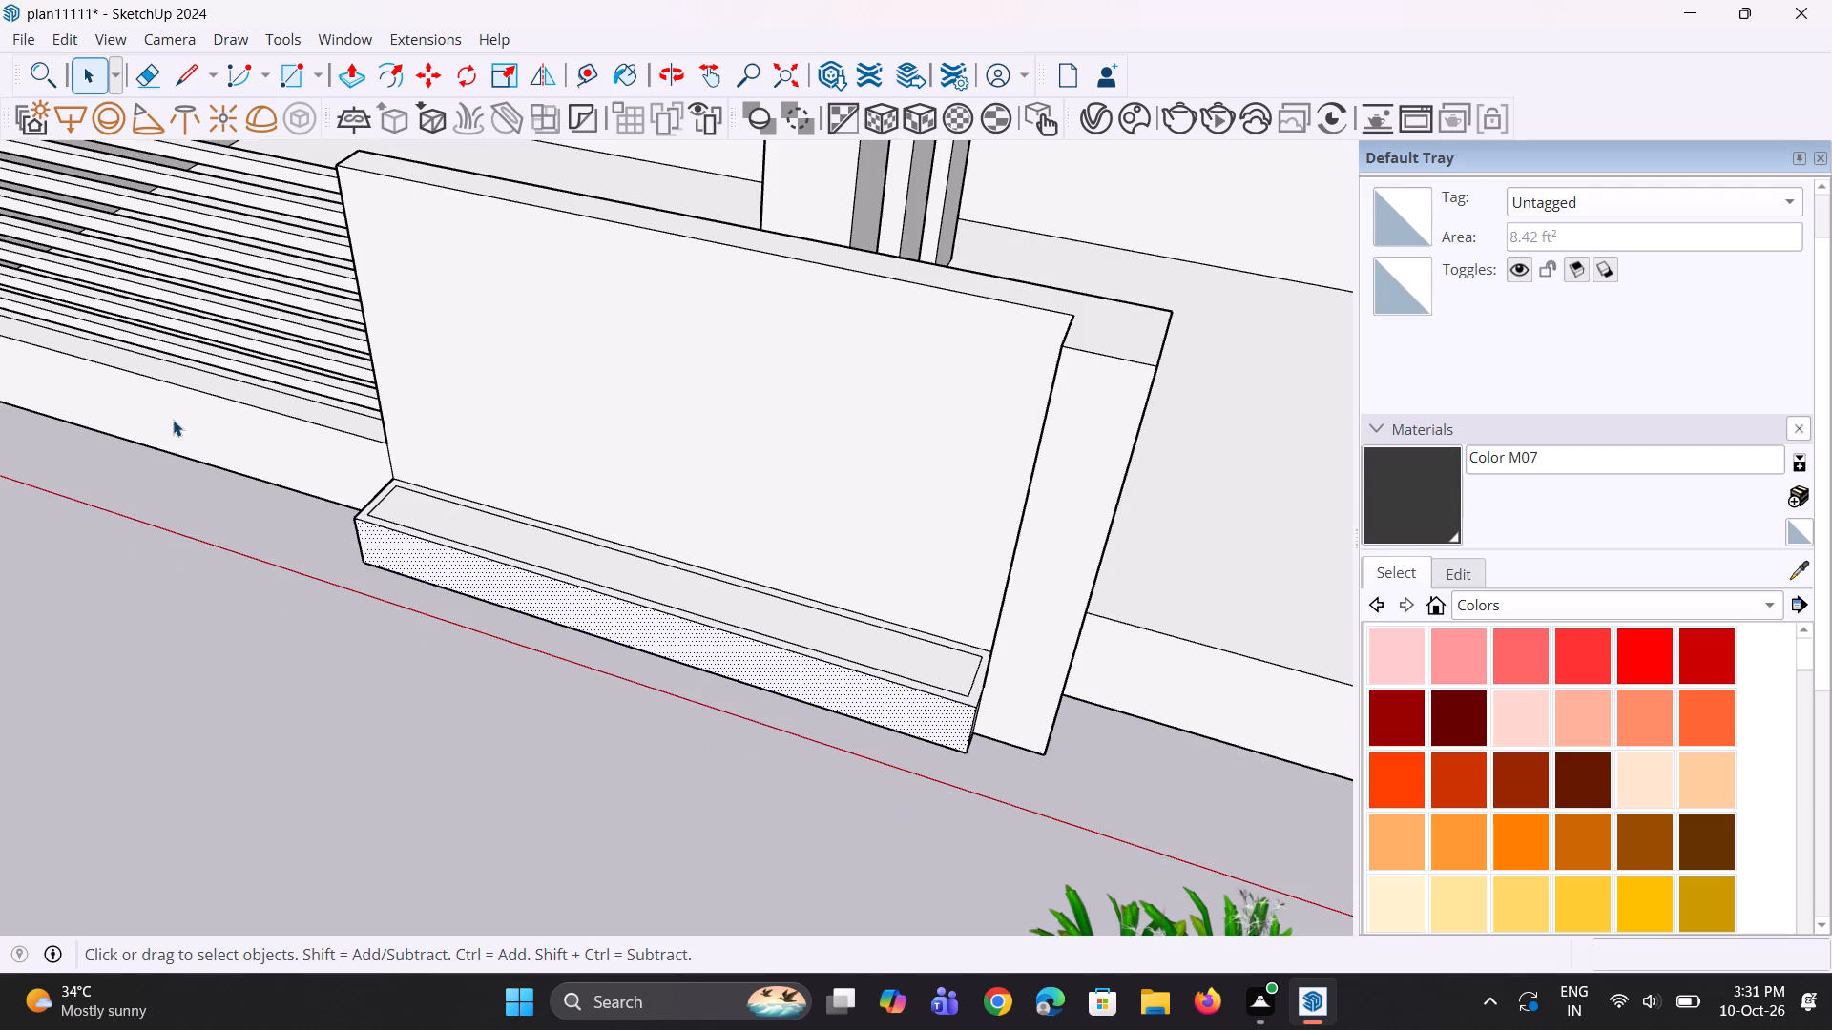
middle_click_drag(457, 561, 519, 565)
scroll(461, 574, "up", 5)
key("e")
scroll(310, 508, "up", 1)
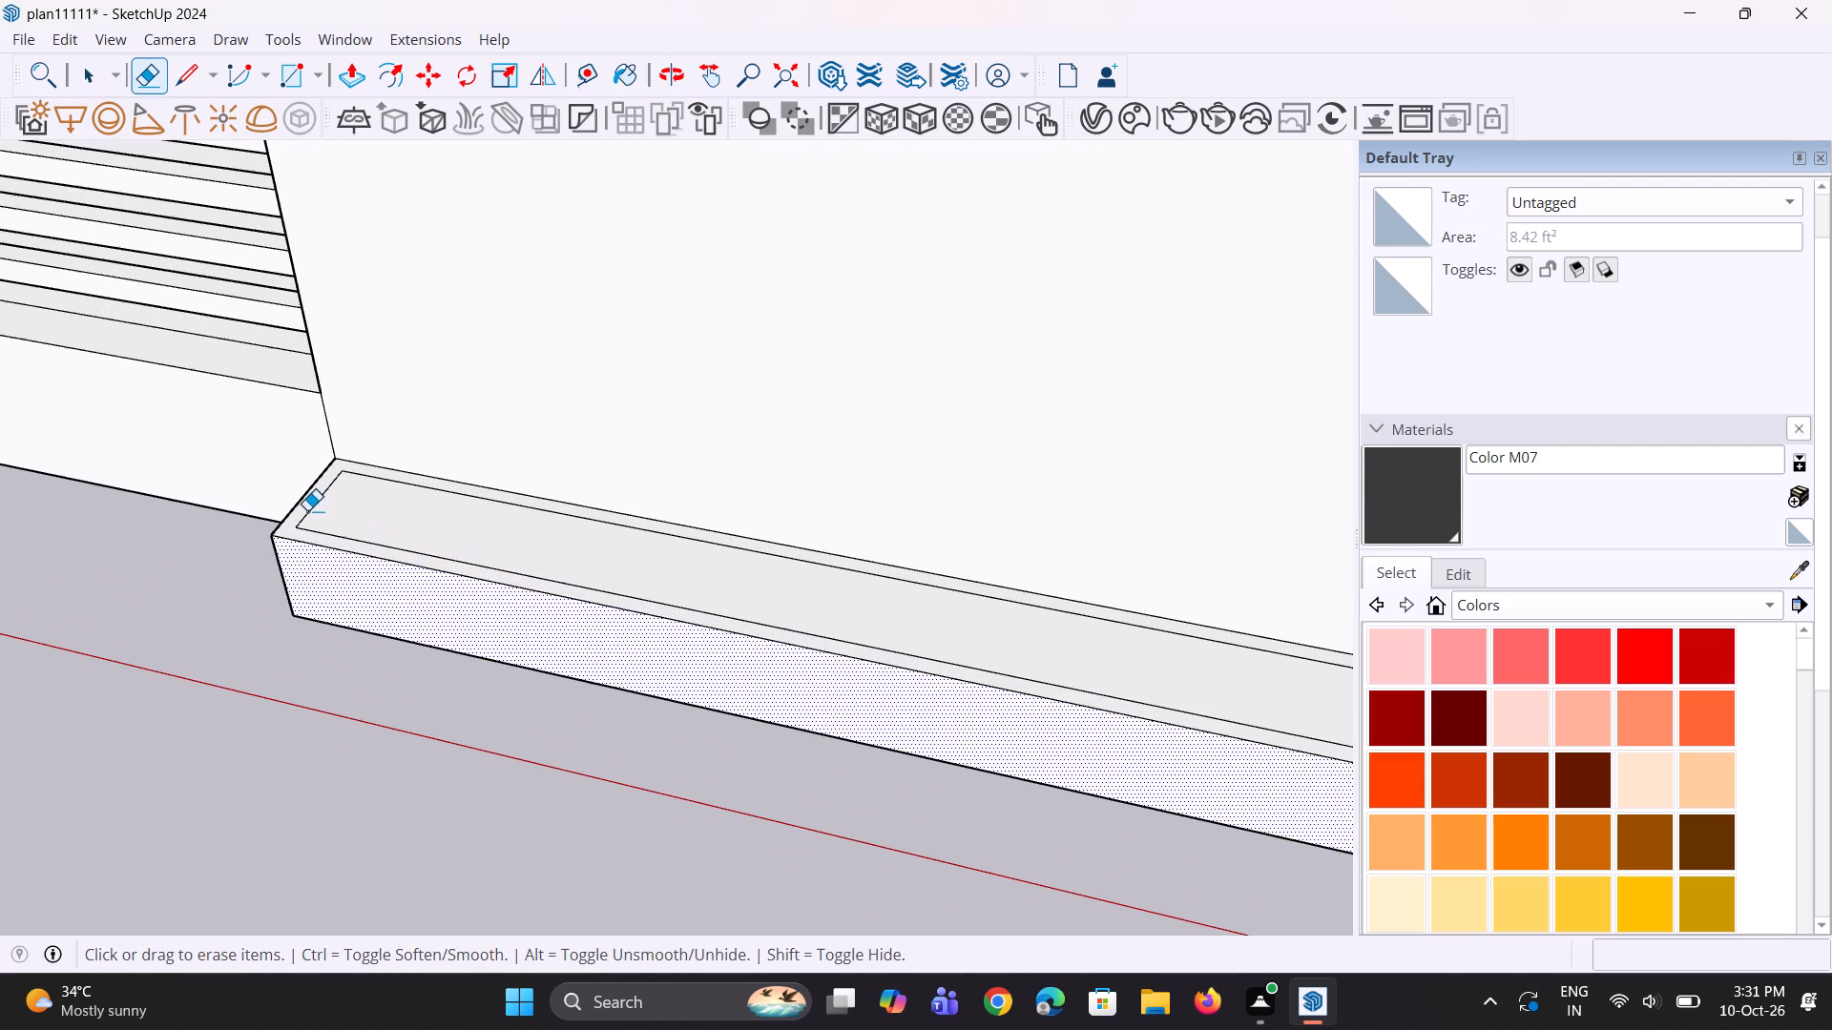
left_click(306, 510)
left_click(323, 528)
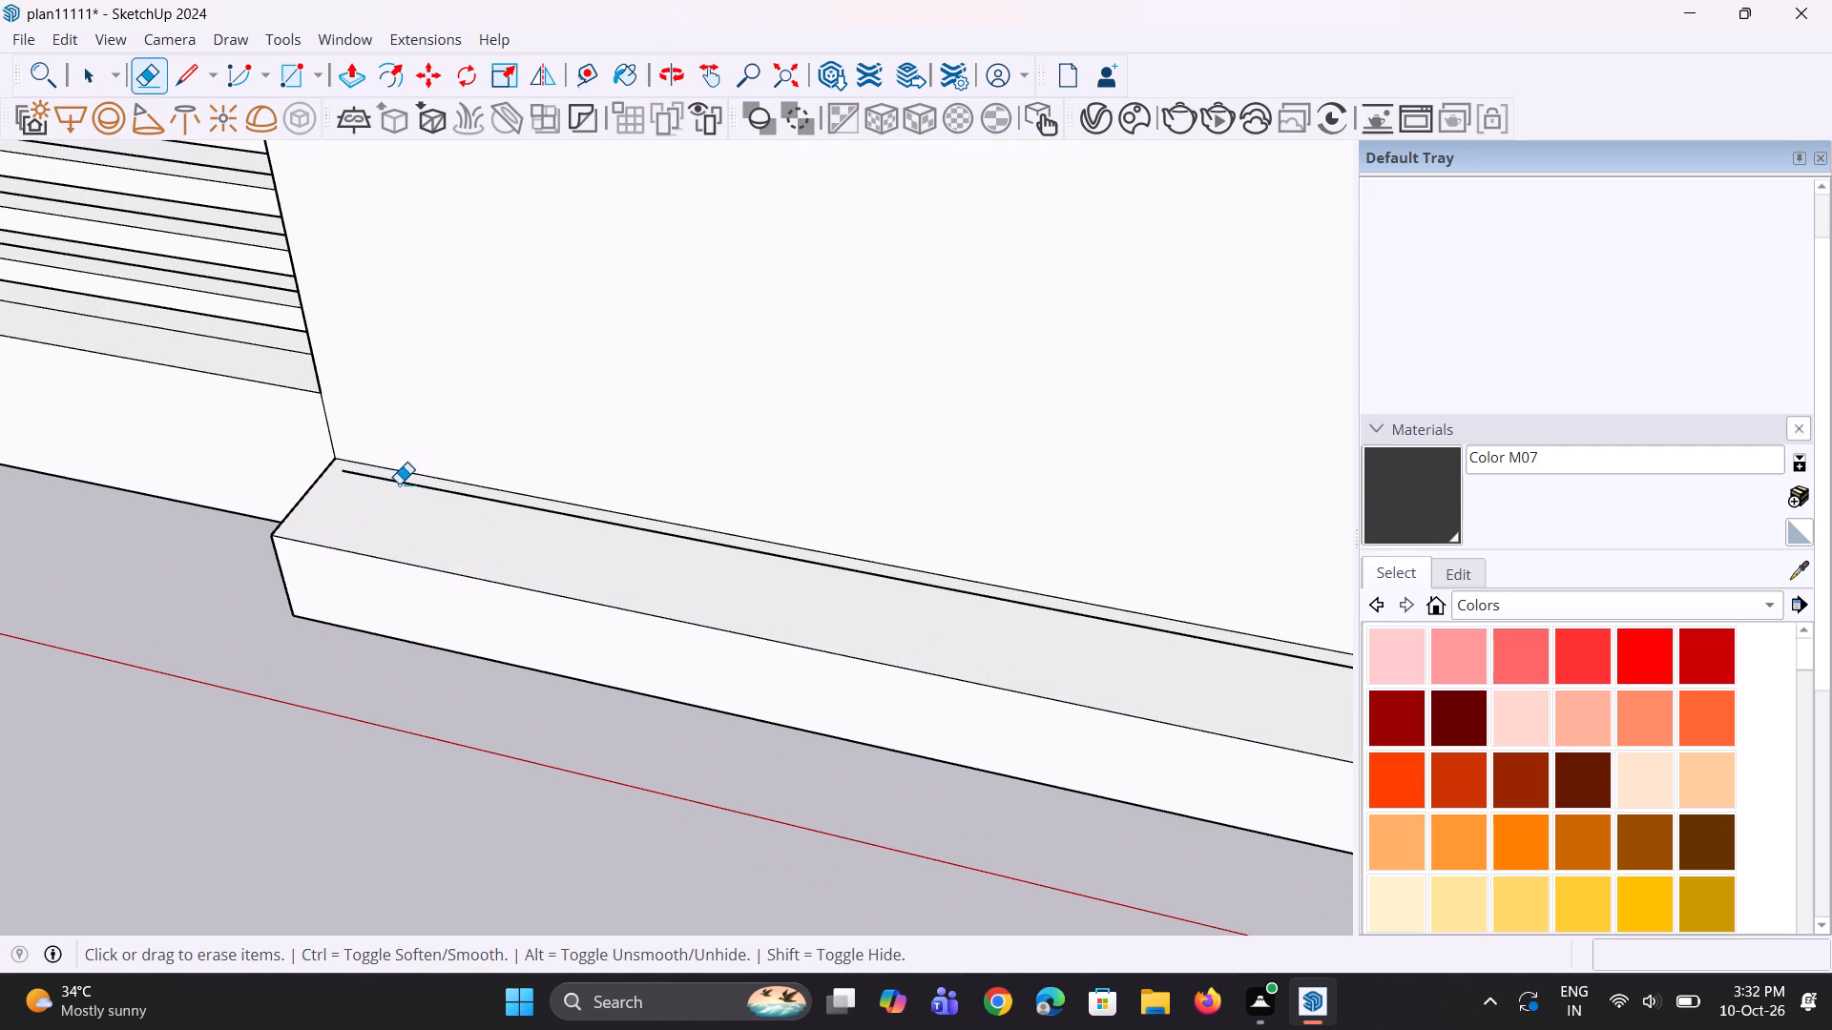
left_click(399, 484)
scroll(314, 550, "down", 8)
scroll(822, 628, "up", 5)
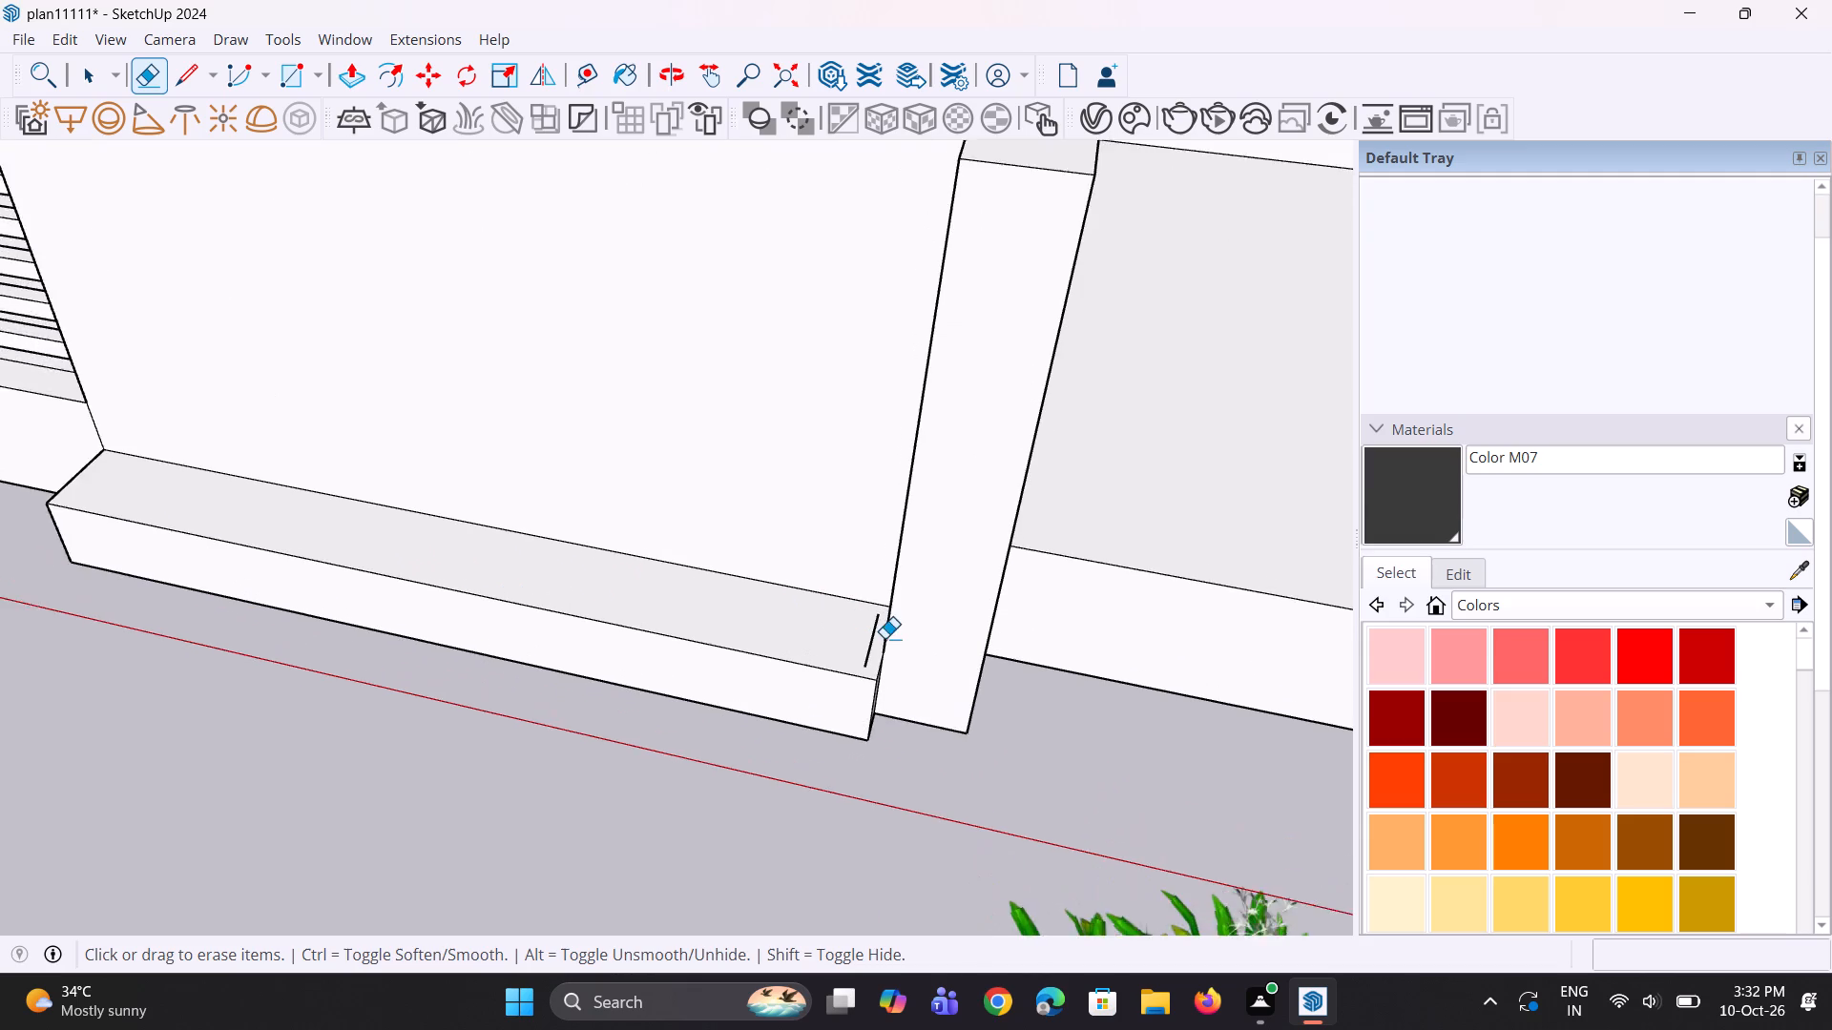
scroll(885, 638, "up", 2)
left_click(867, 640)
scroll(807, 687, "up", 1)
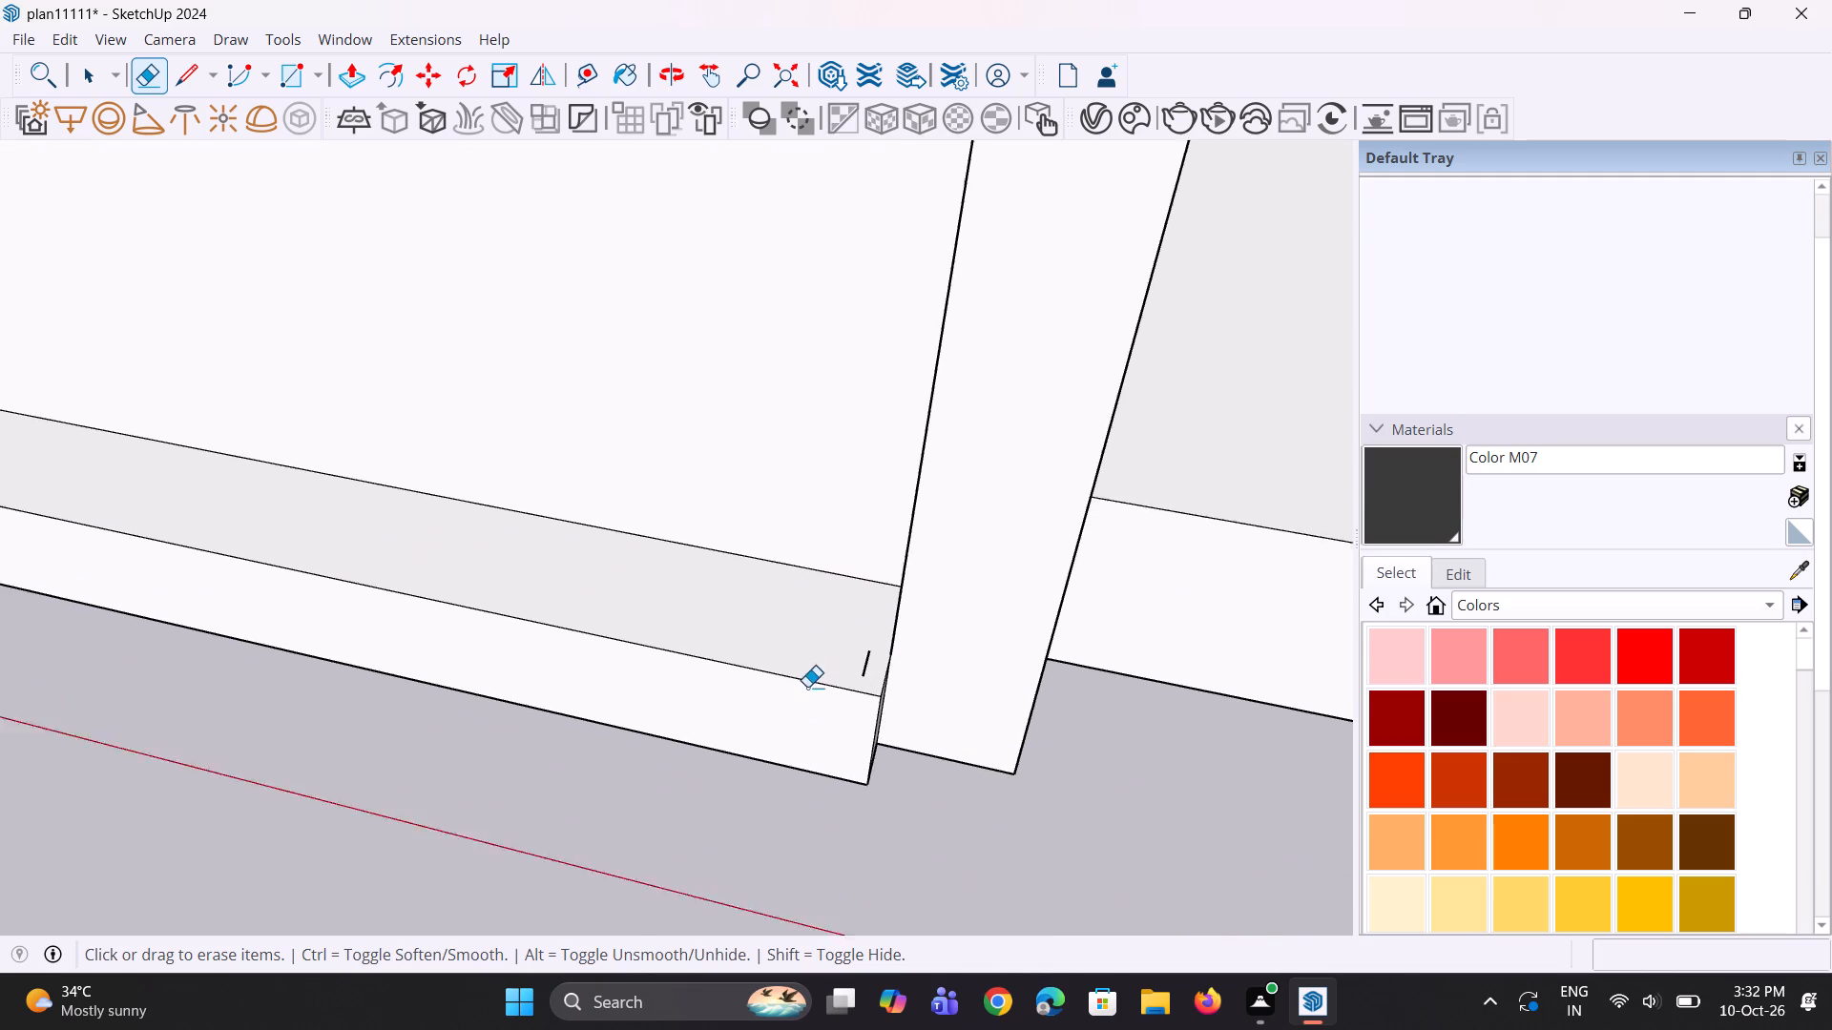
scroll(807, 687, "up", 5)
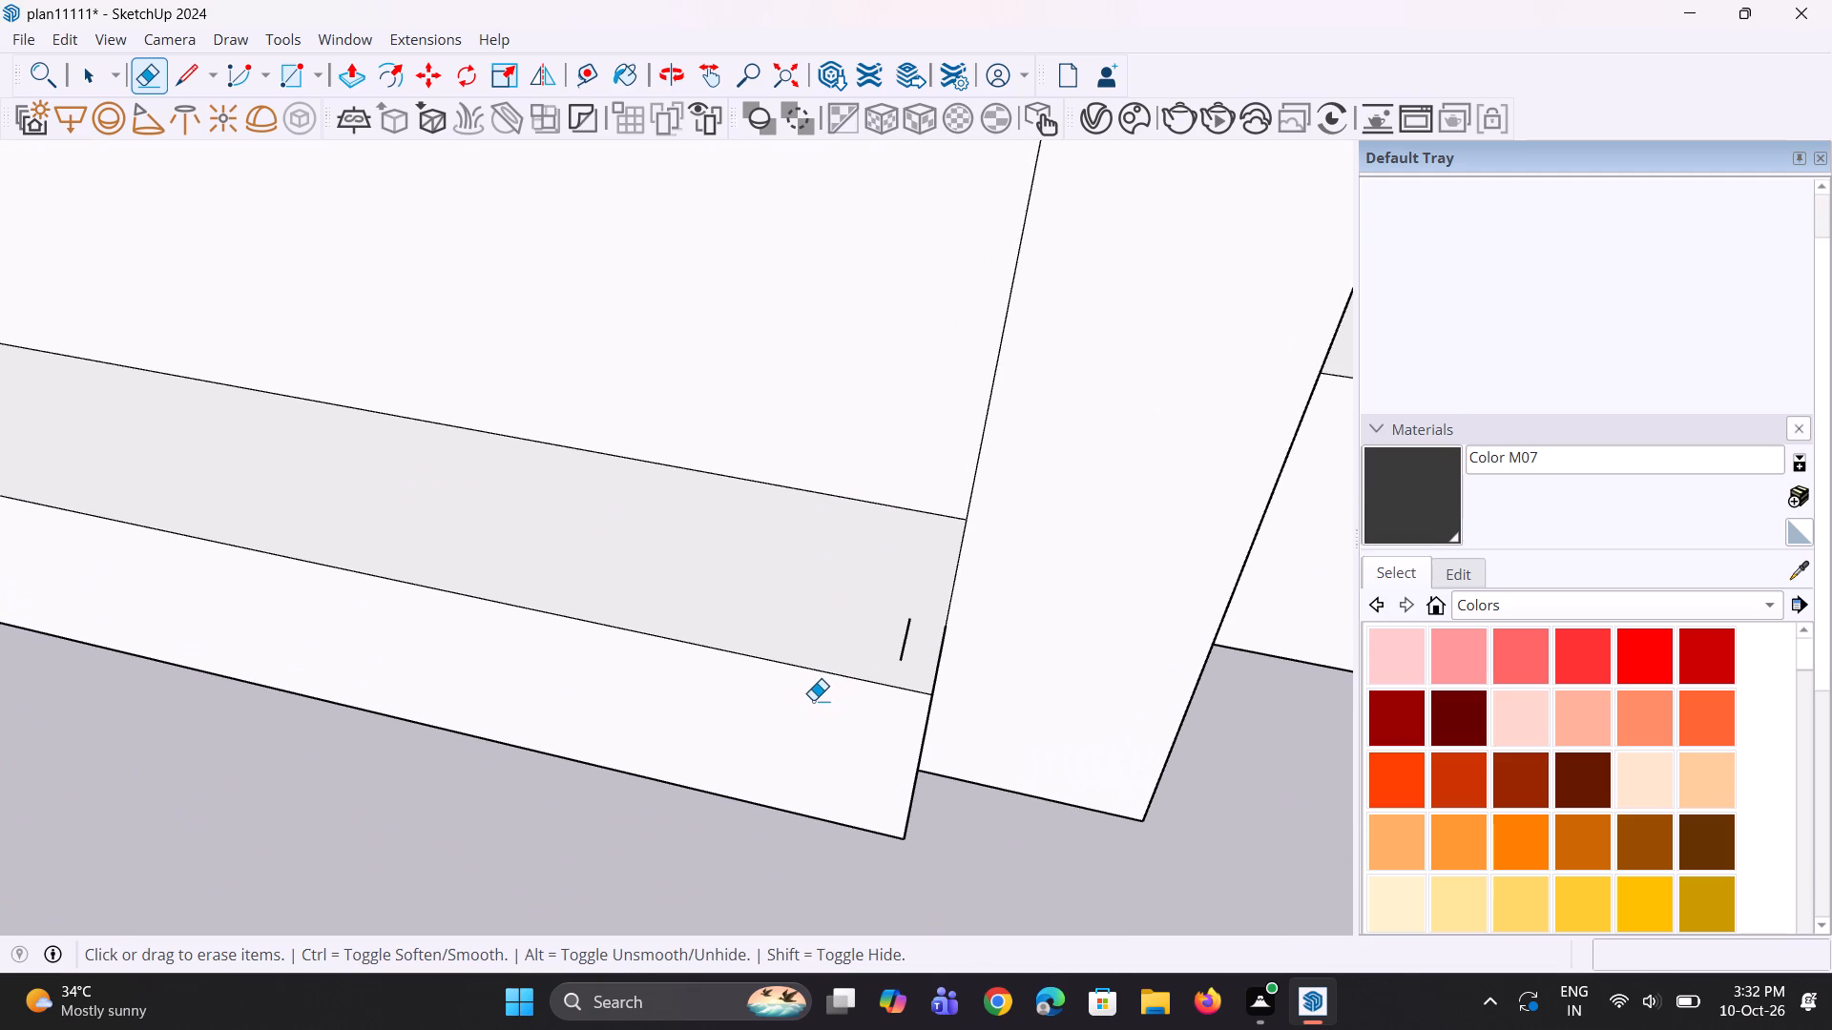
scroll(817, 707, "up", 2)
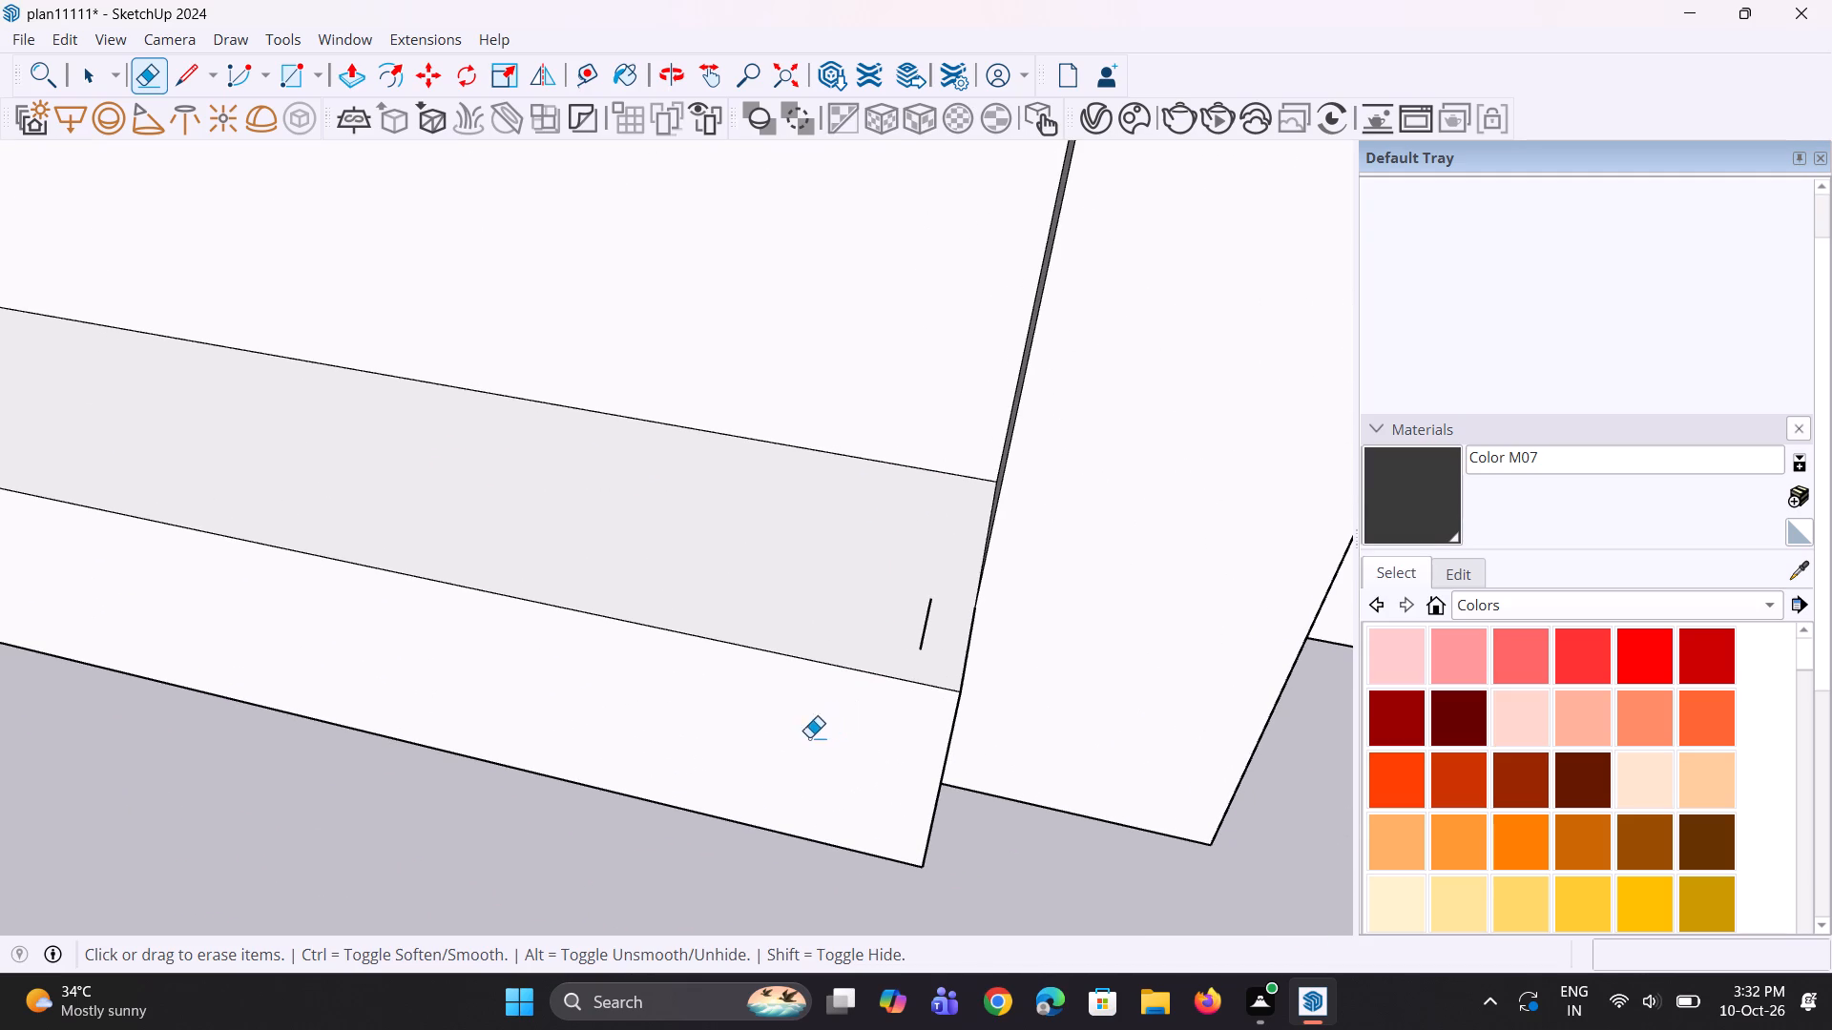
scroll(814, 755, "up", 4)
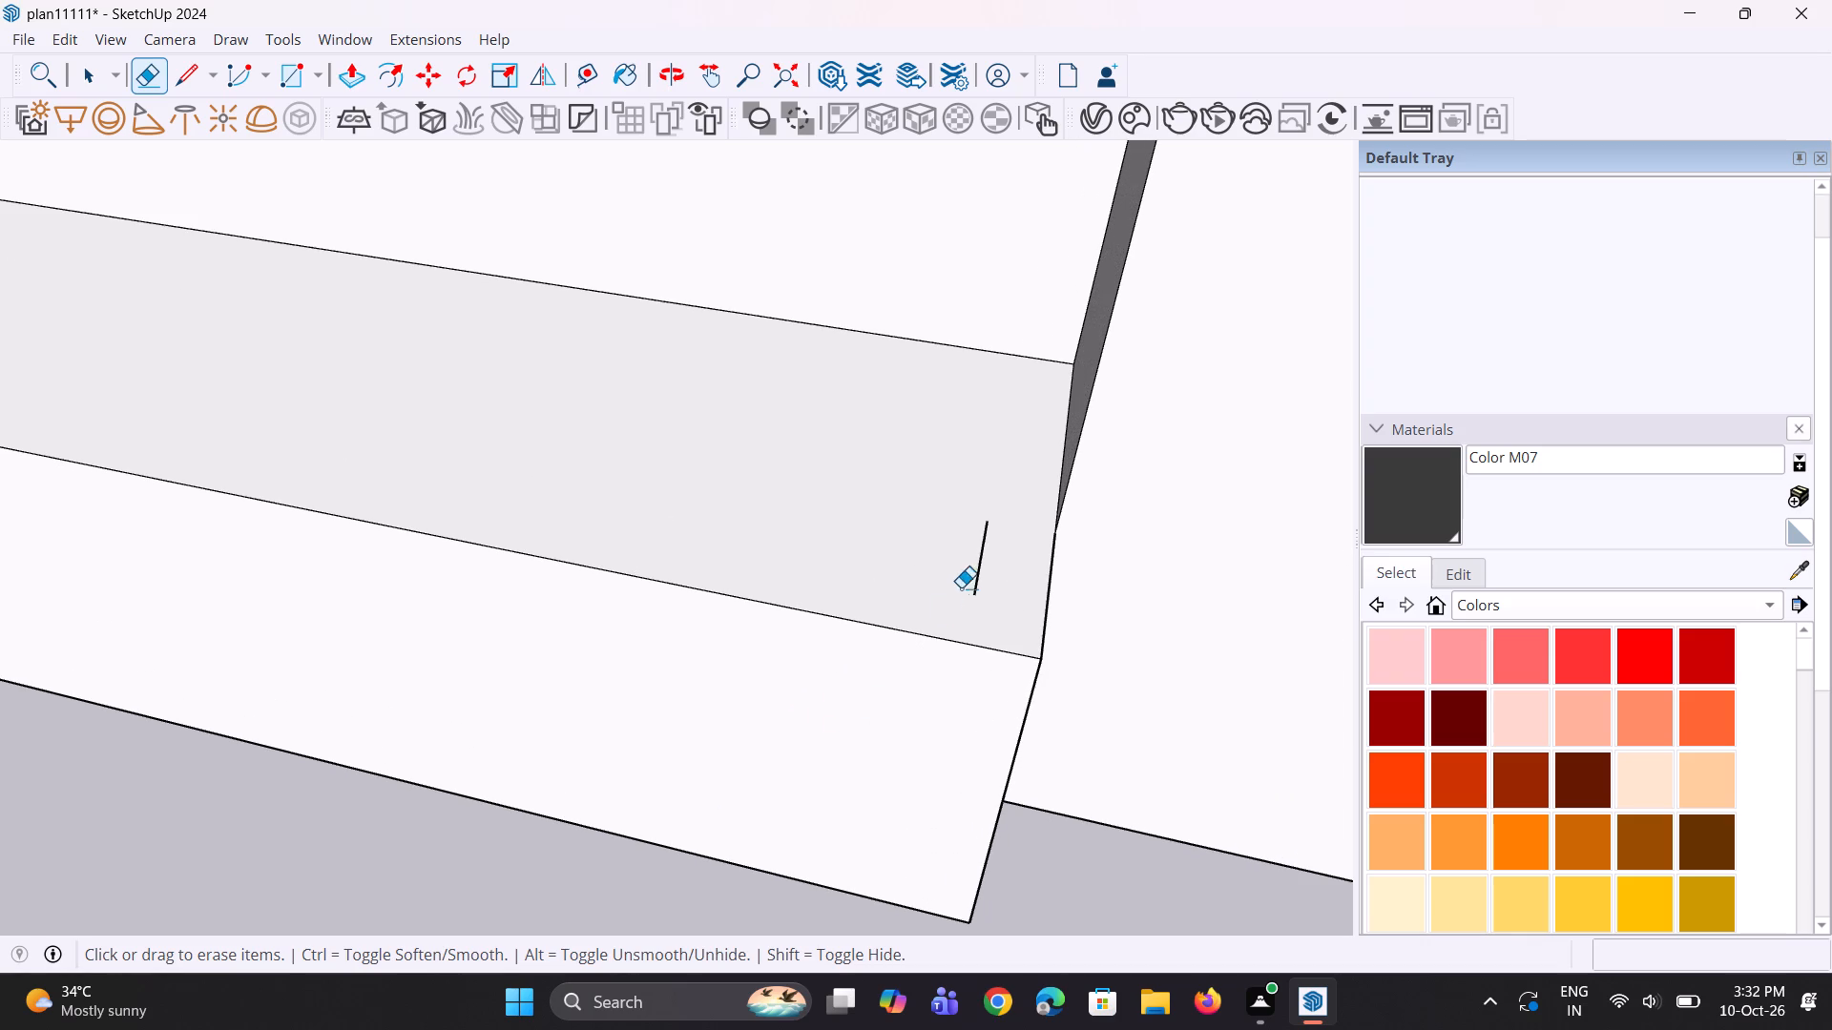
left_click(980, 580)
scroll(968, 543, "down", 3)
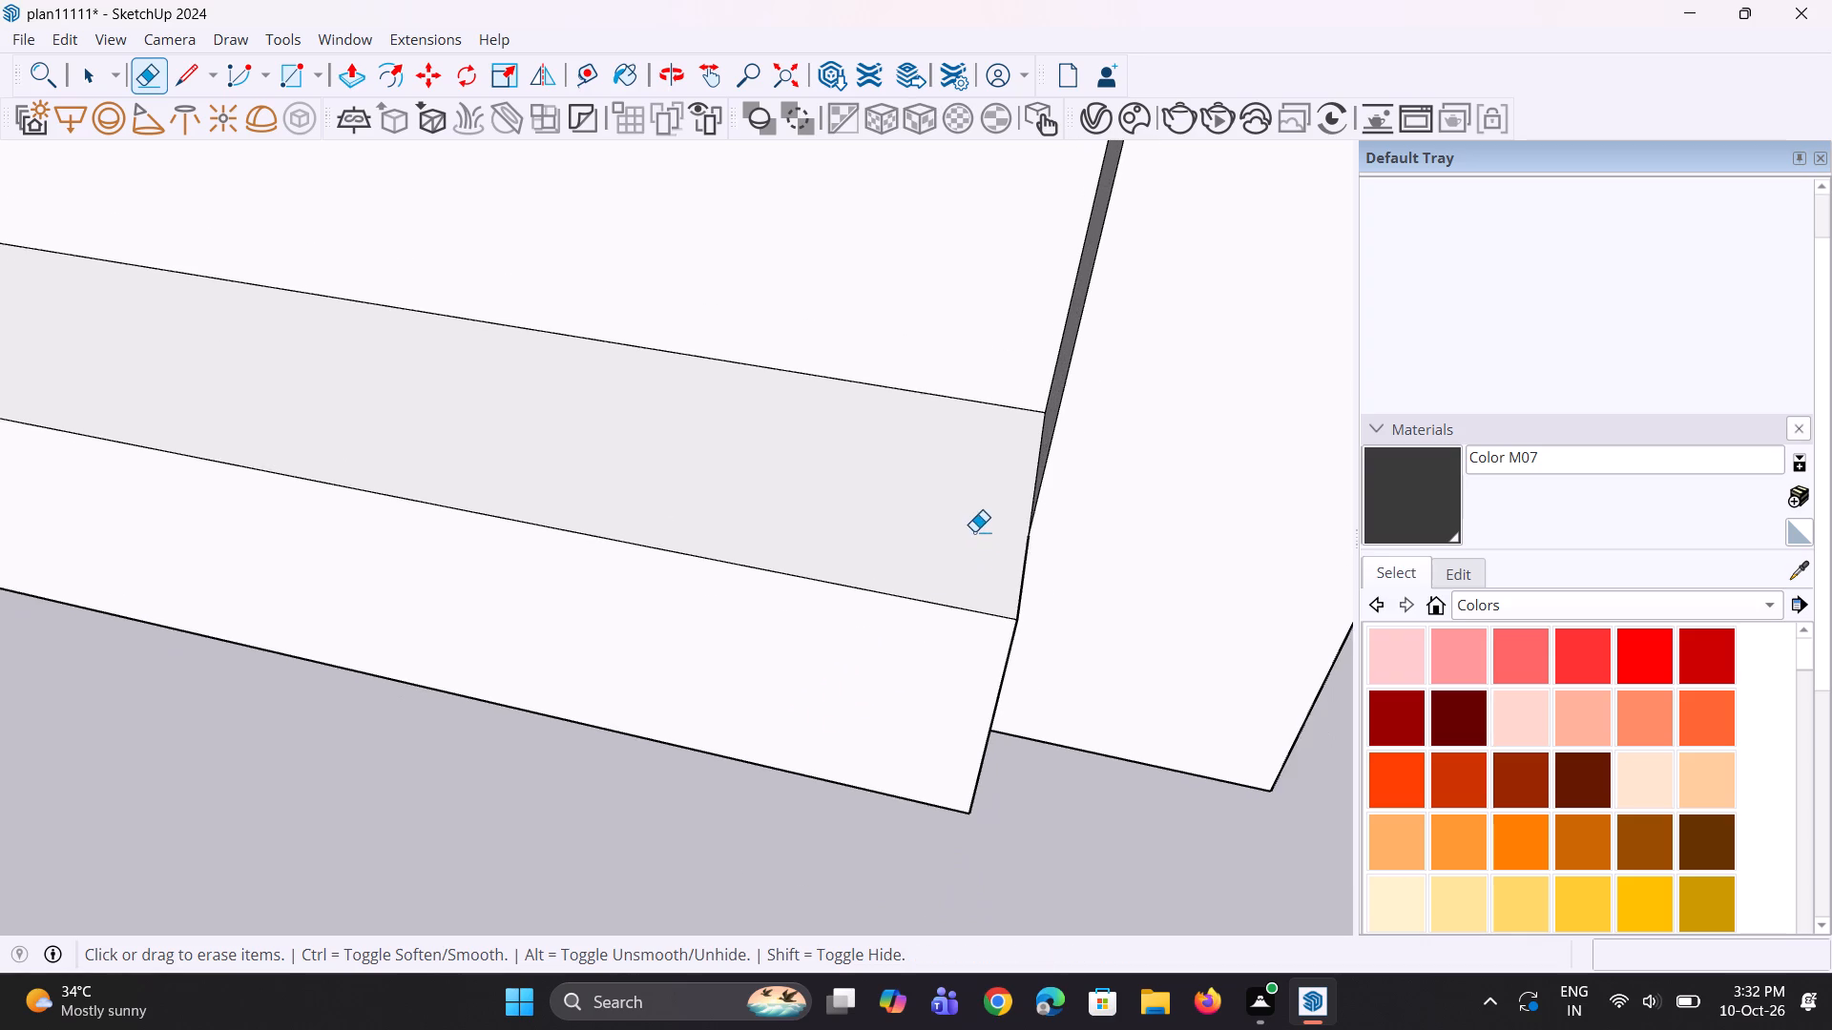
scroll(974, 531, "down", 5)
Pull the planter's front face outward about 1' 2" from the boundary wall with Push/Pull.
type(";p")
left_click(879, 596)
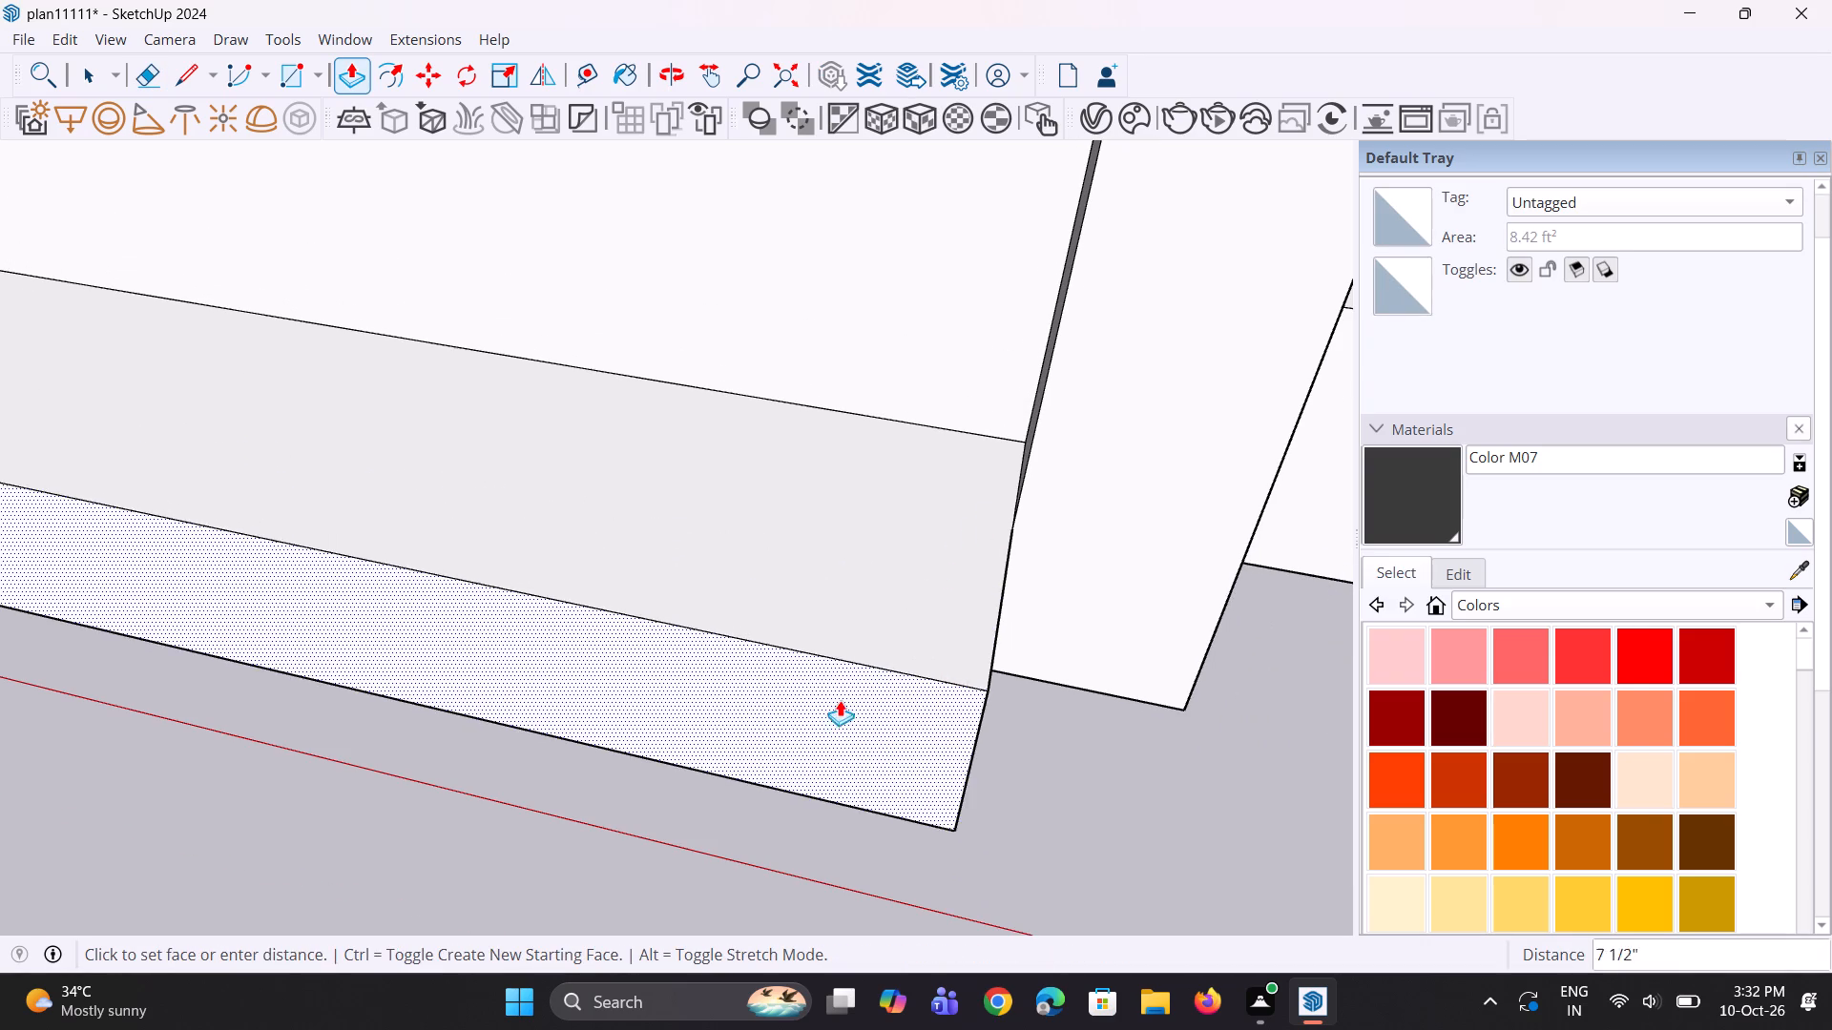
left_click(795, 791)
scroll(797, 791, "down", 5)
scroll(905, 711, "down", 3)
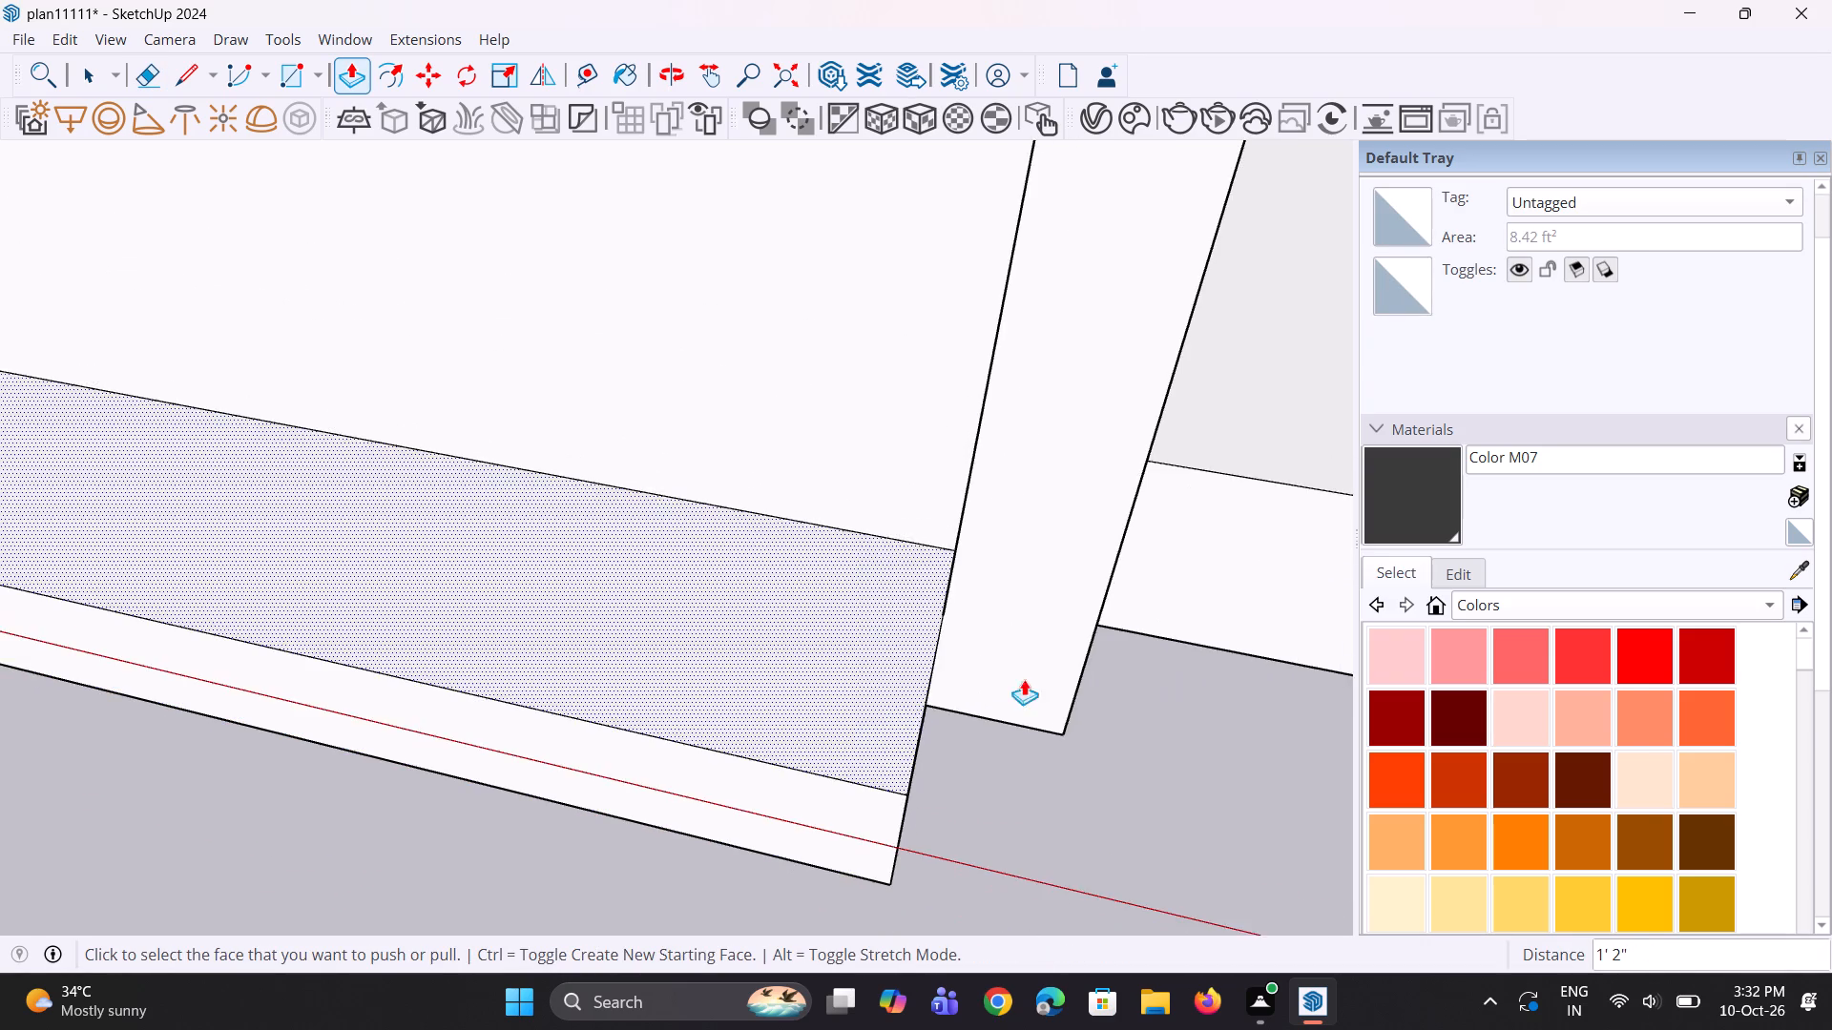
scroll(1024, 679, "down", 2)
Offset the widened planter's top face inward to outline a thin rim.
middle_click_drag(382, 611, 660, 576)
key("space")
key("space")
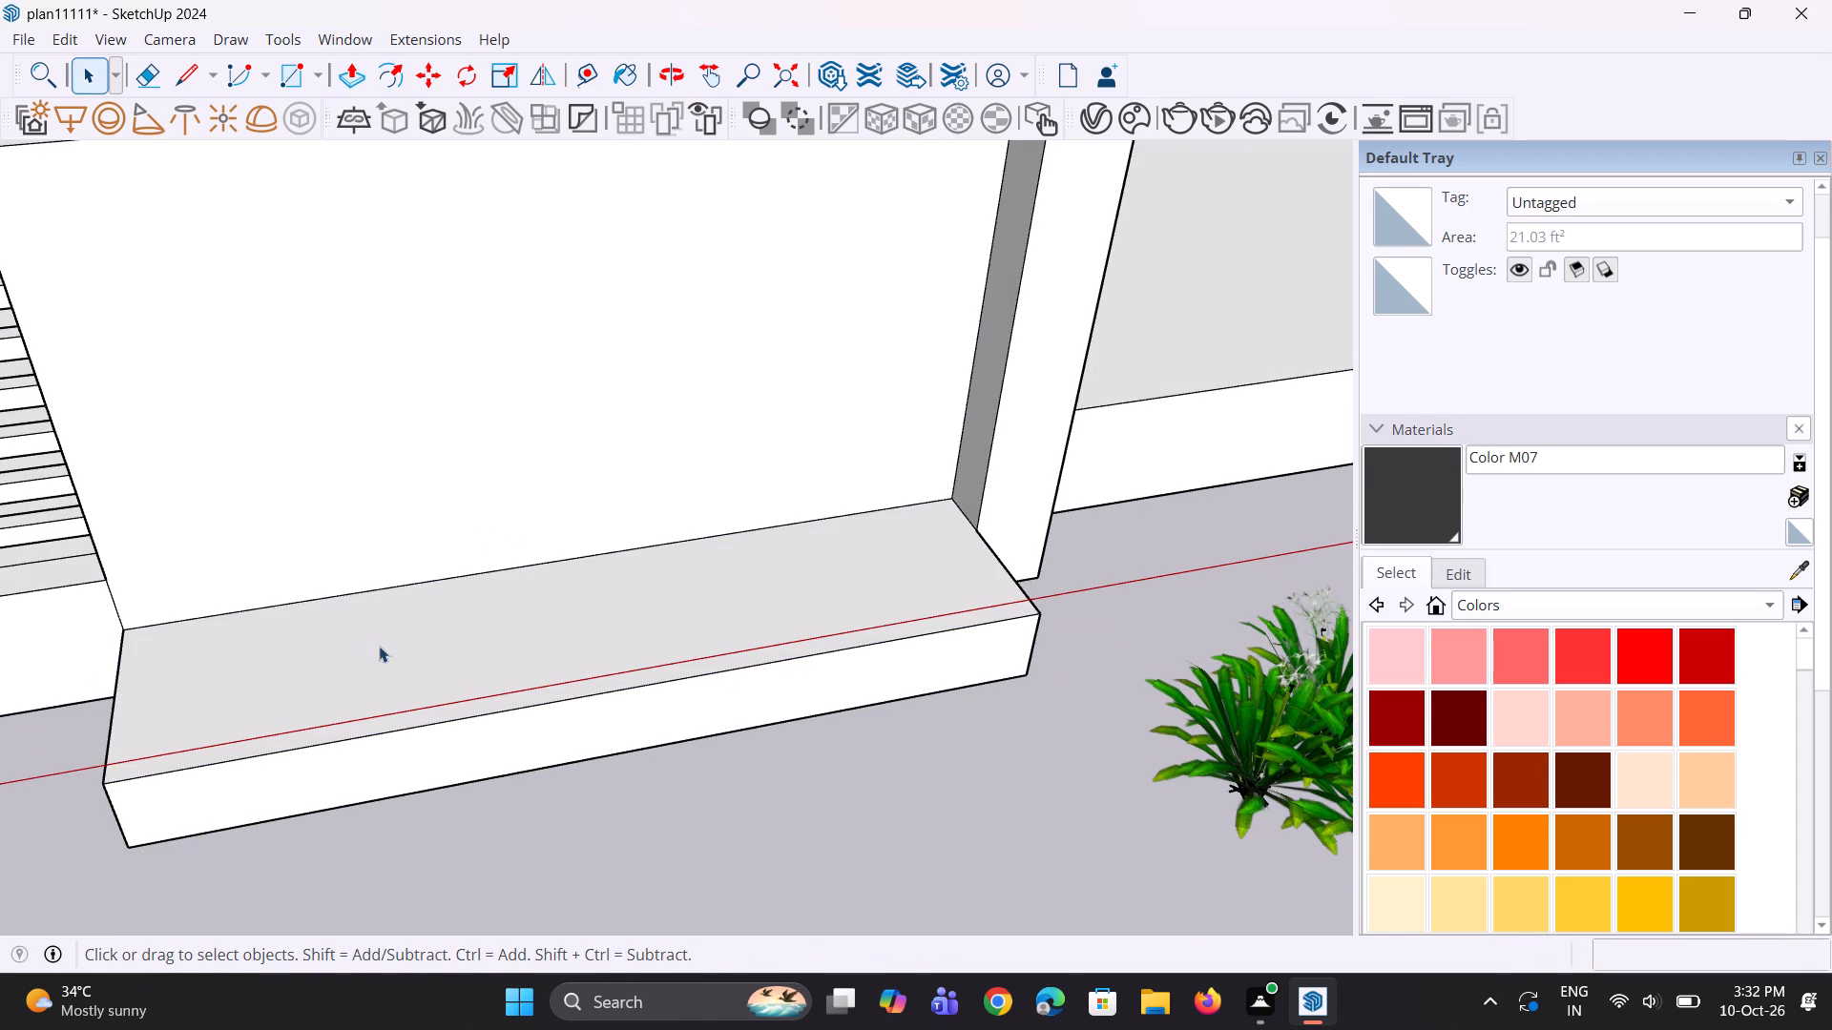
left_click(379, 648)
key("f")
left_click(413, 735)
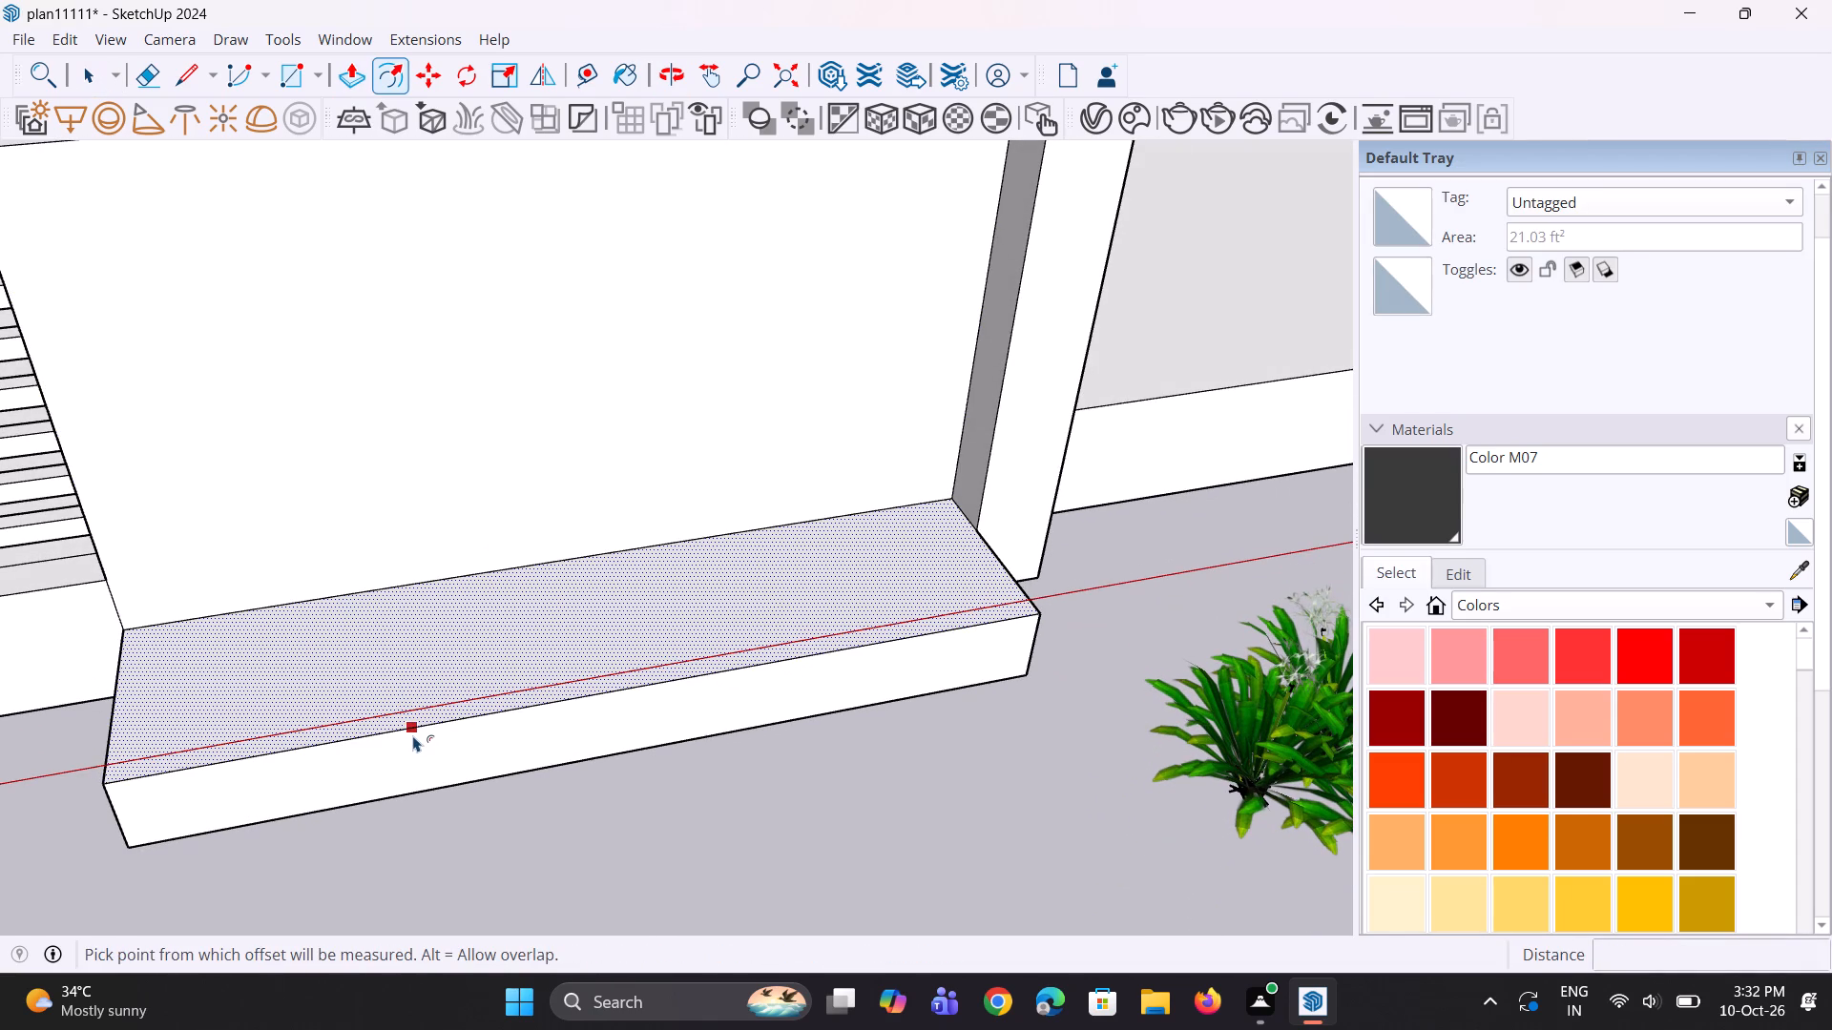
left_click(412, 721)
middle_click_drag(251, 739, 265, 745)
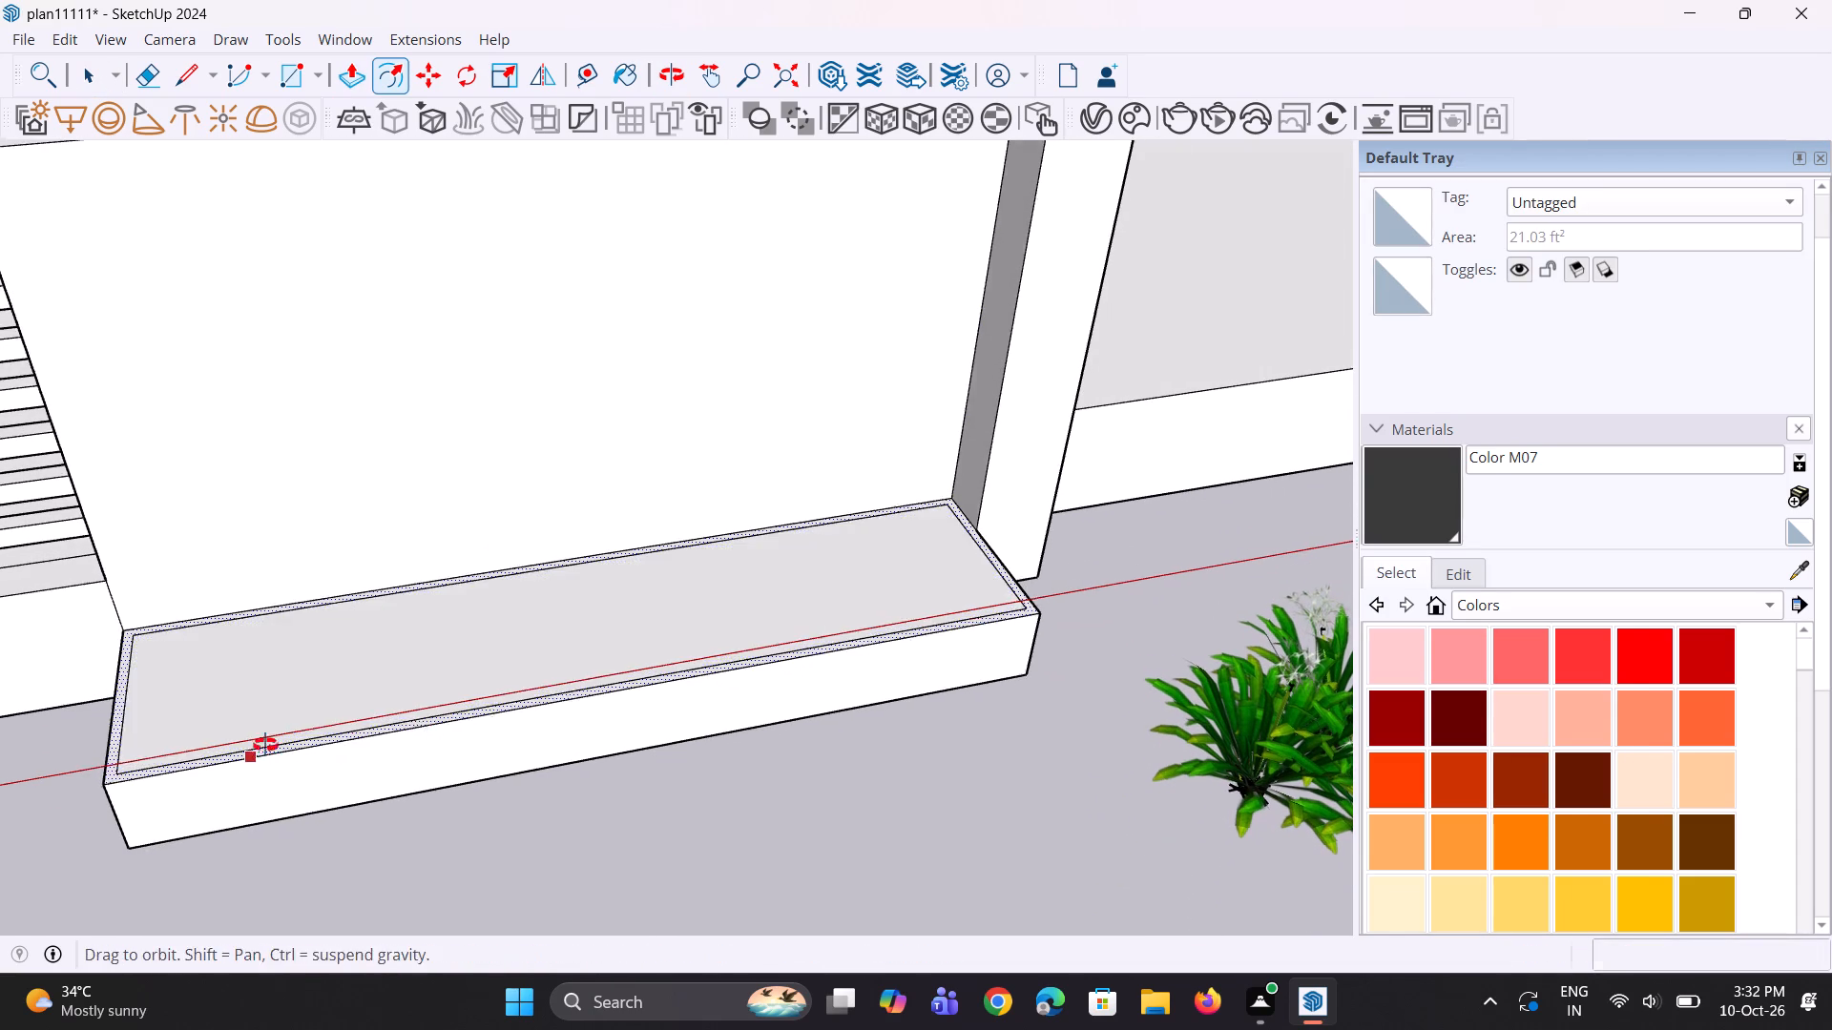
middle_click_drag(265, 745, 327, 760)
Push the inner top face down about 10" to hollow out the planter.
key("space")
key("space")
left_click(361, 738)
scroll(399, 764, "up", 1)
key("p")
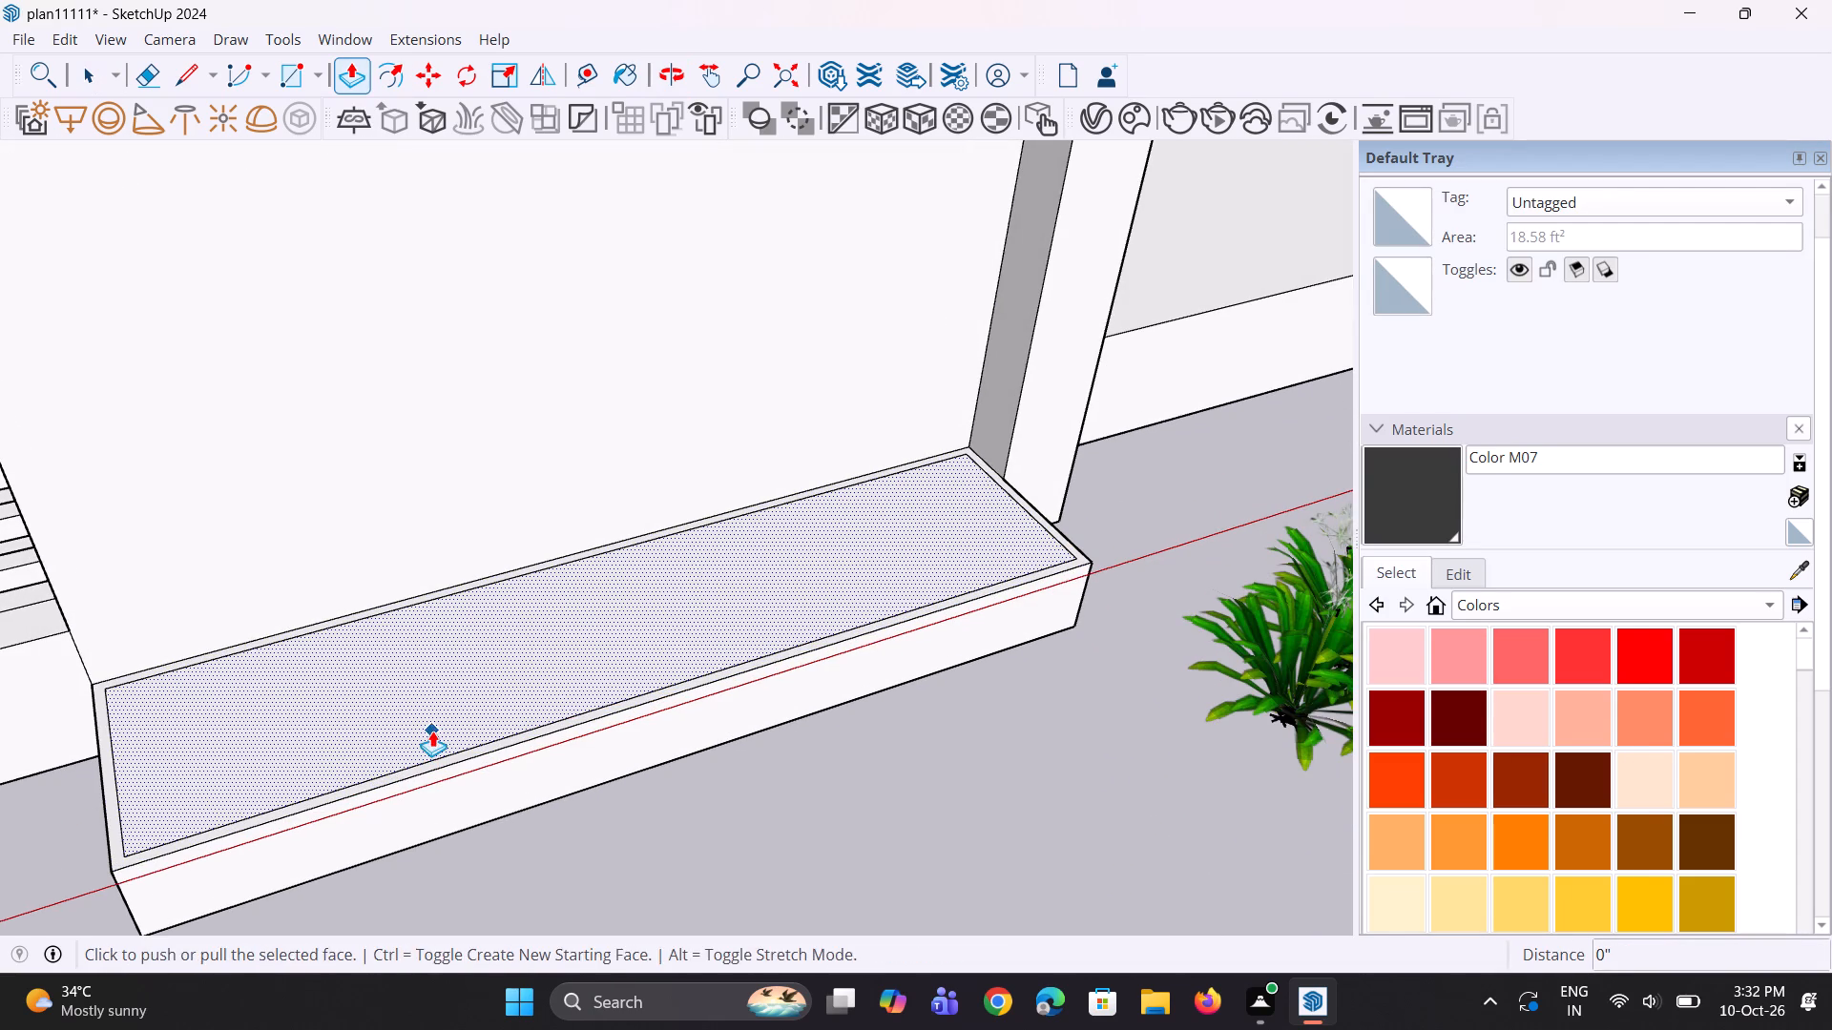
left_click(433, 731)
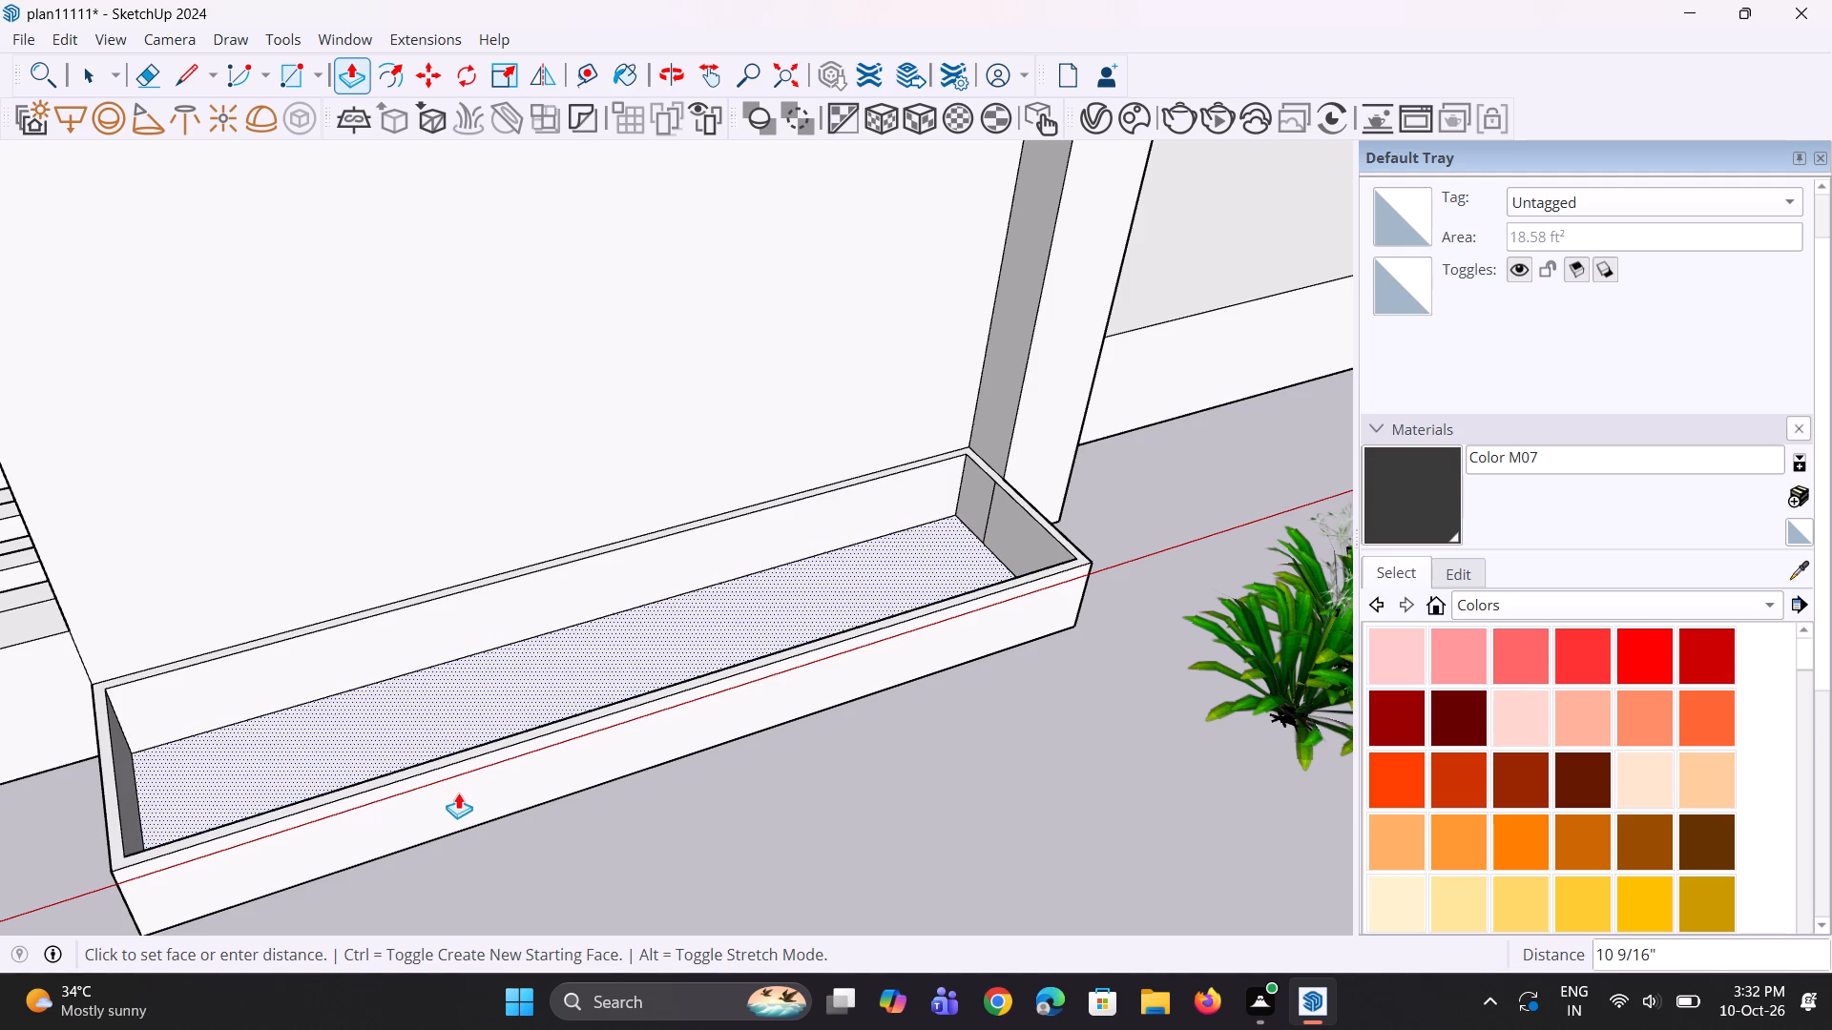
left_click(461, 790)
Copy the loose plant about 11' 8 5/8" to the planter's end beside the louvred fence.
middle_click_drag(594, 809, 517, 784)
scroll(516, 757, "down", 5)
middle_click_drag(766, 741, 737, 726)
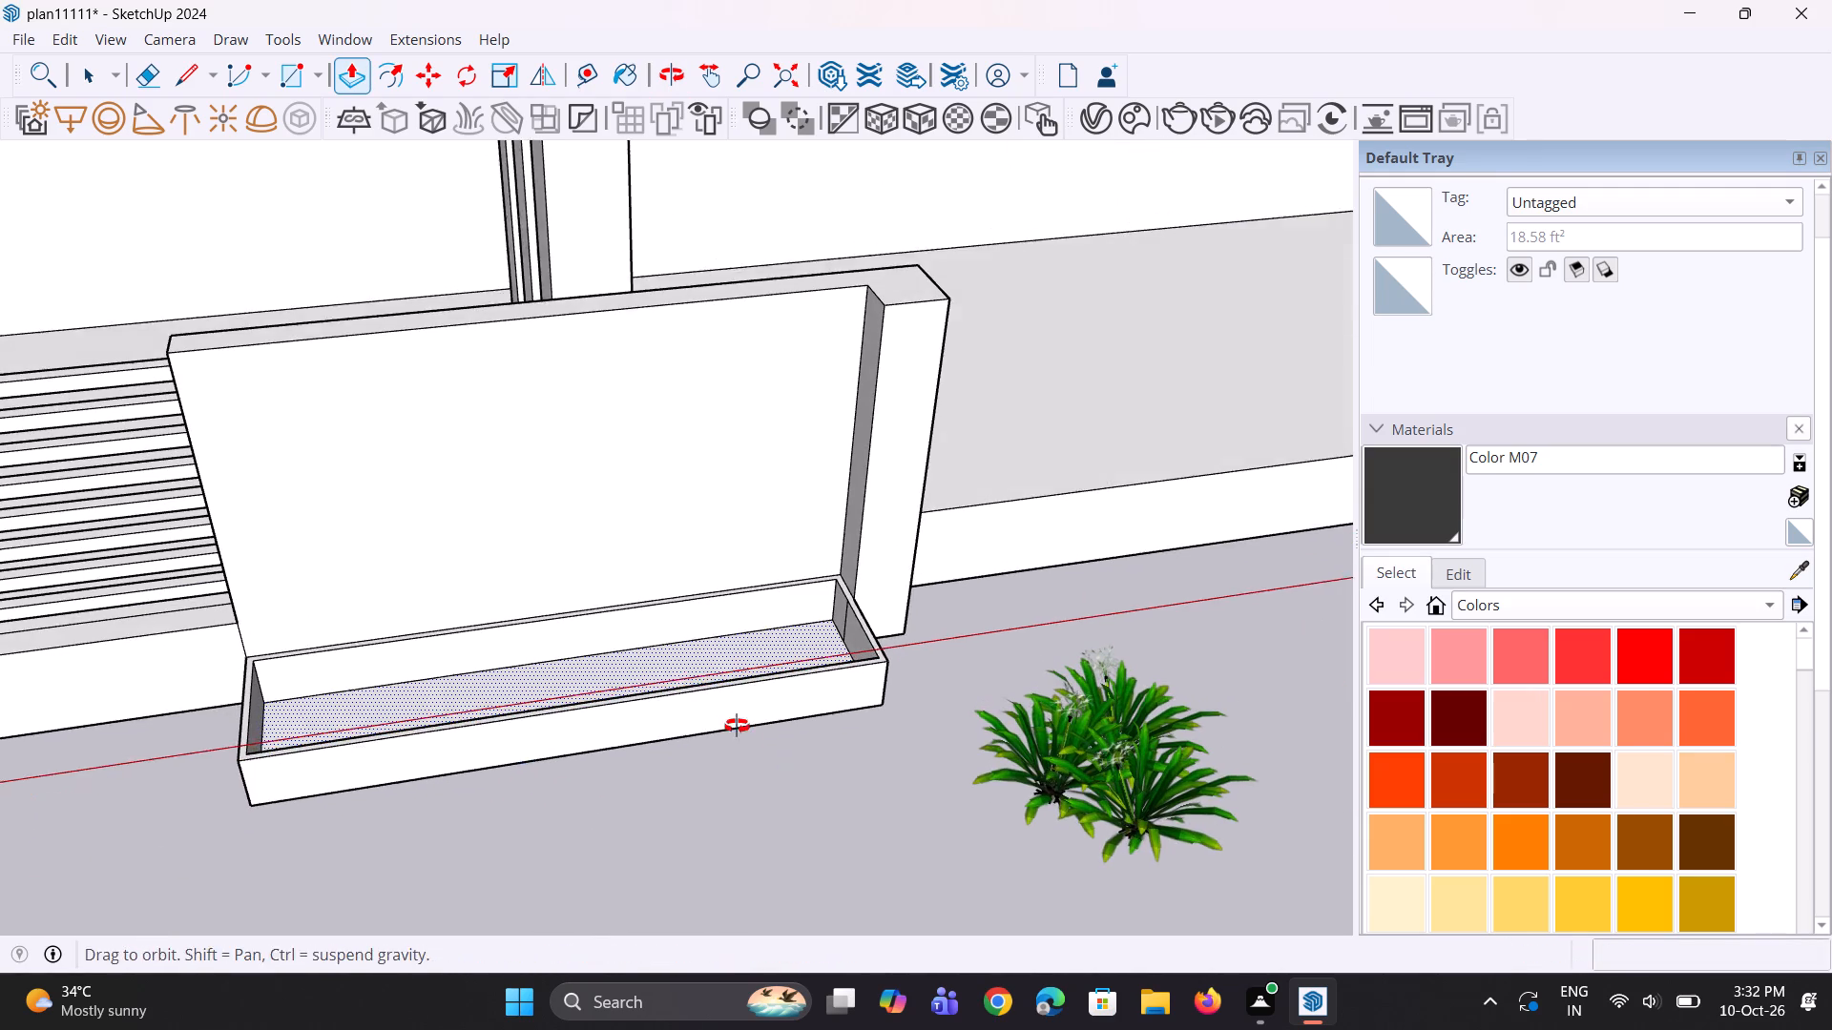
middle_click_drag(737, 726, 732, 723)
key("space")
left_click(1072, 810)
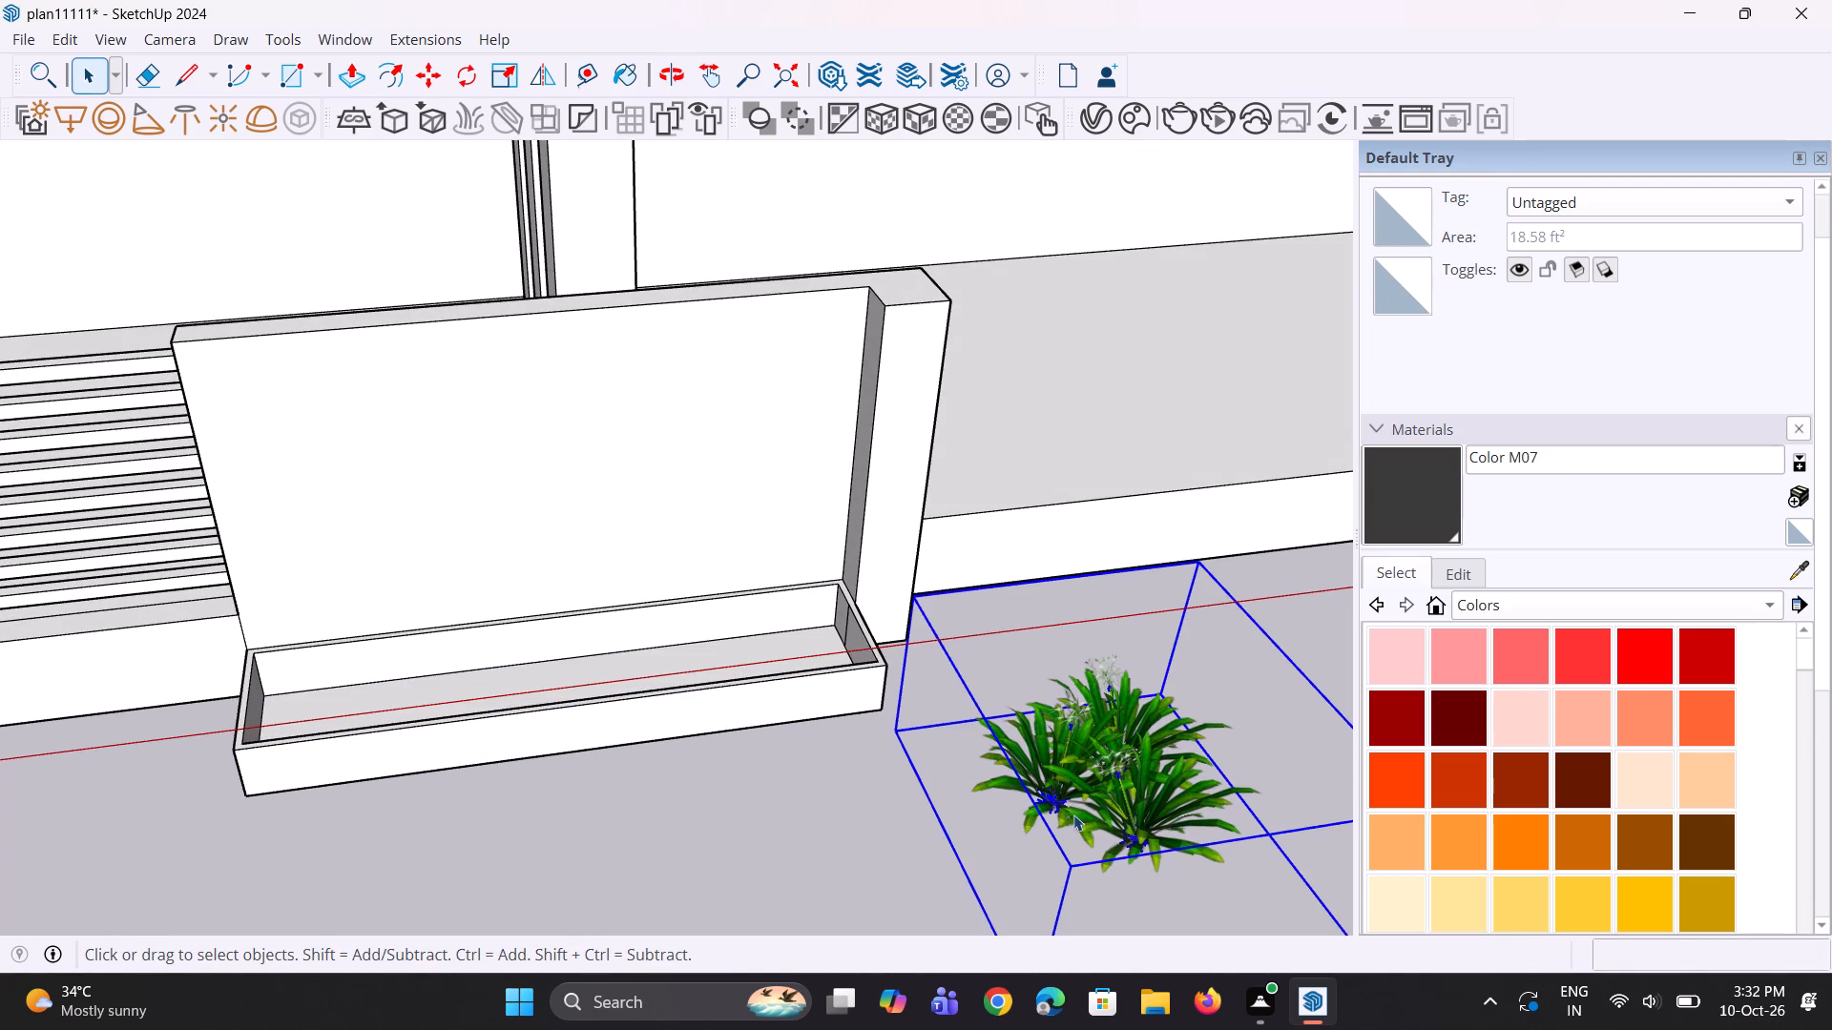
key("m")
left_click(1054, 819)
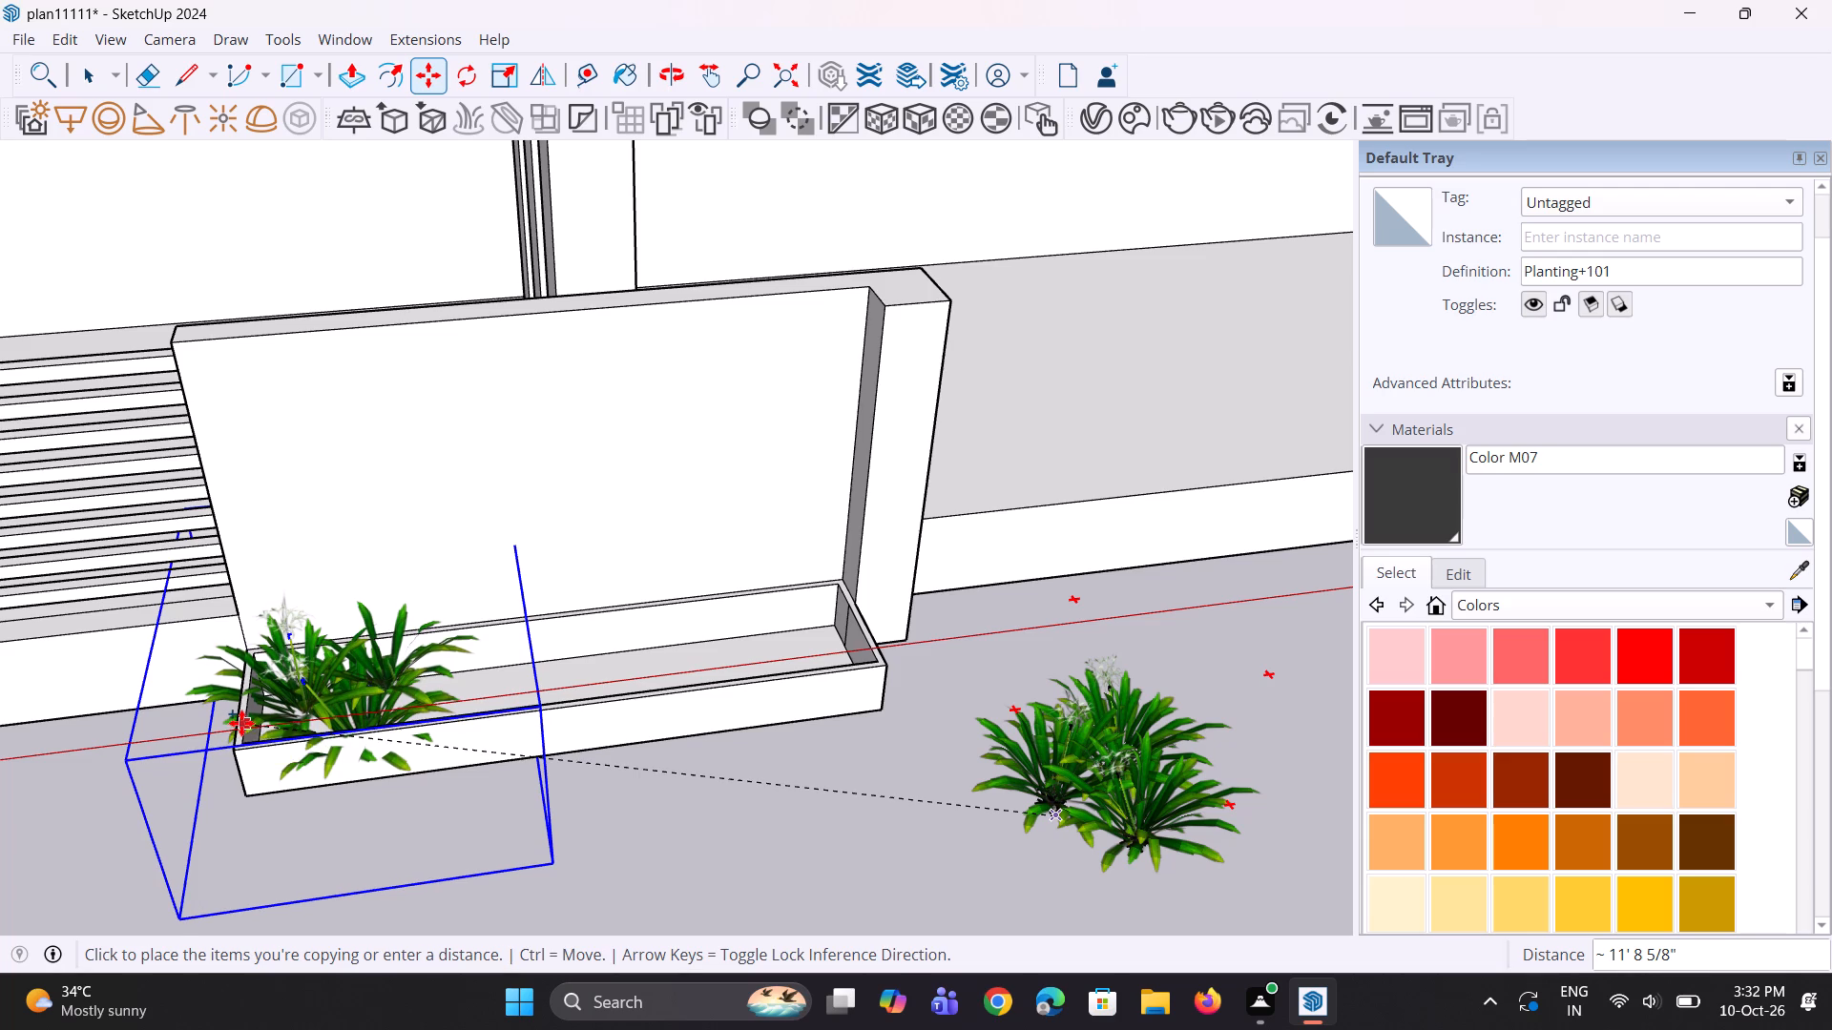
left_click(242, 723)
Raise the plant copy about 5" inside the planter.
middle_click_drag(316, 785, 582, 660)
scroll(525, 495, "down", 8)
scroll(454, 731, "up", 11)
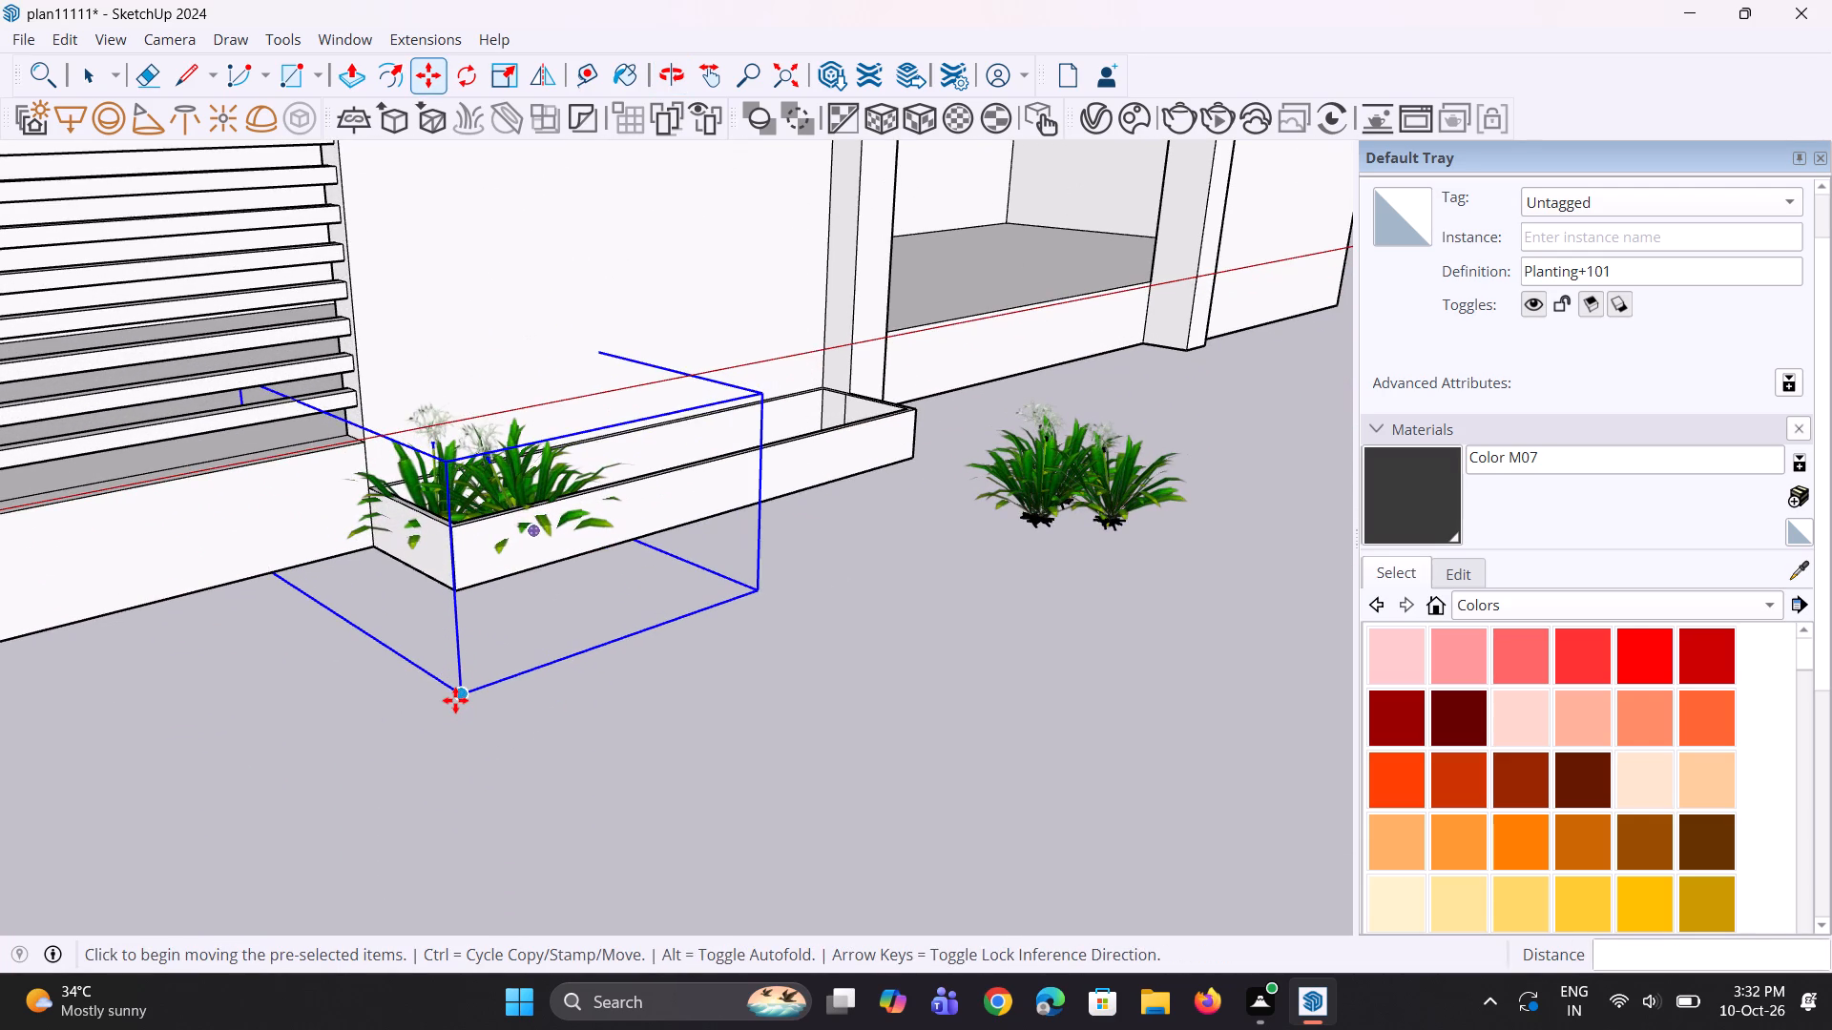
left_click(455, 700)
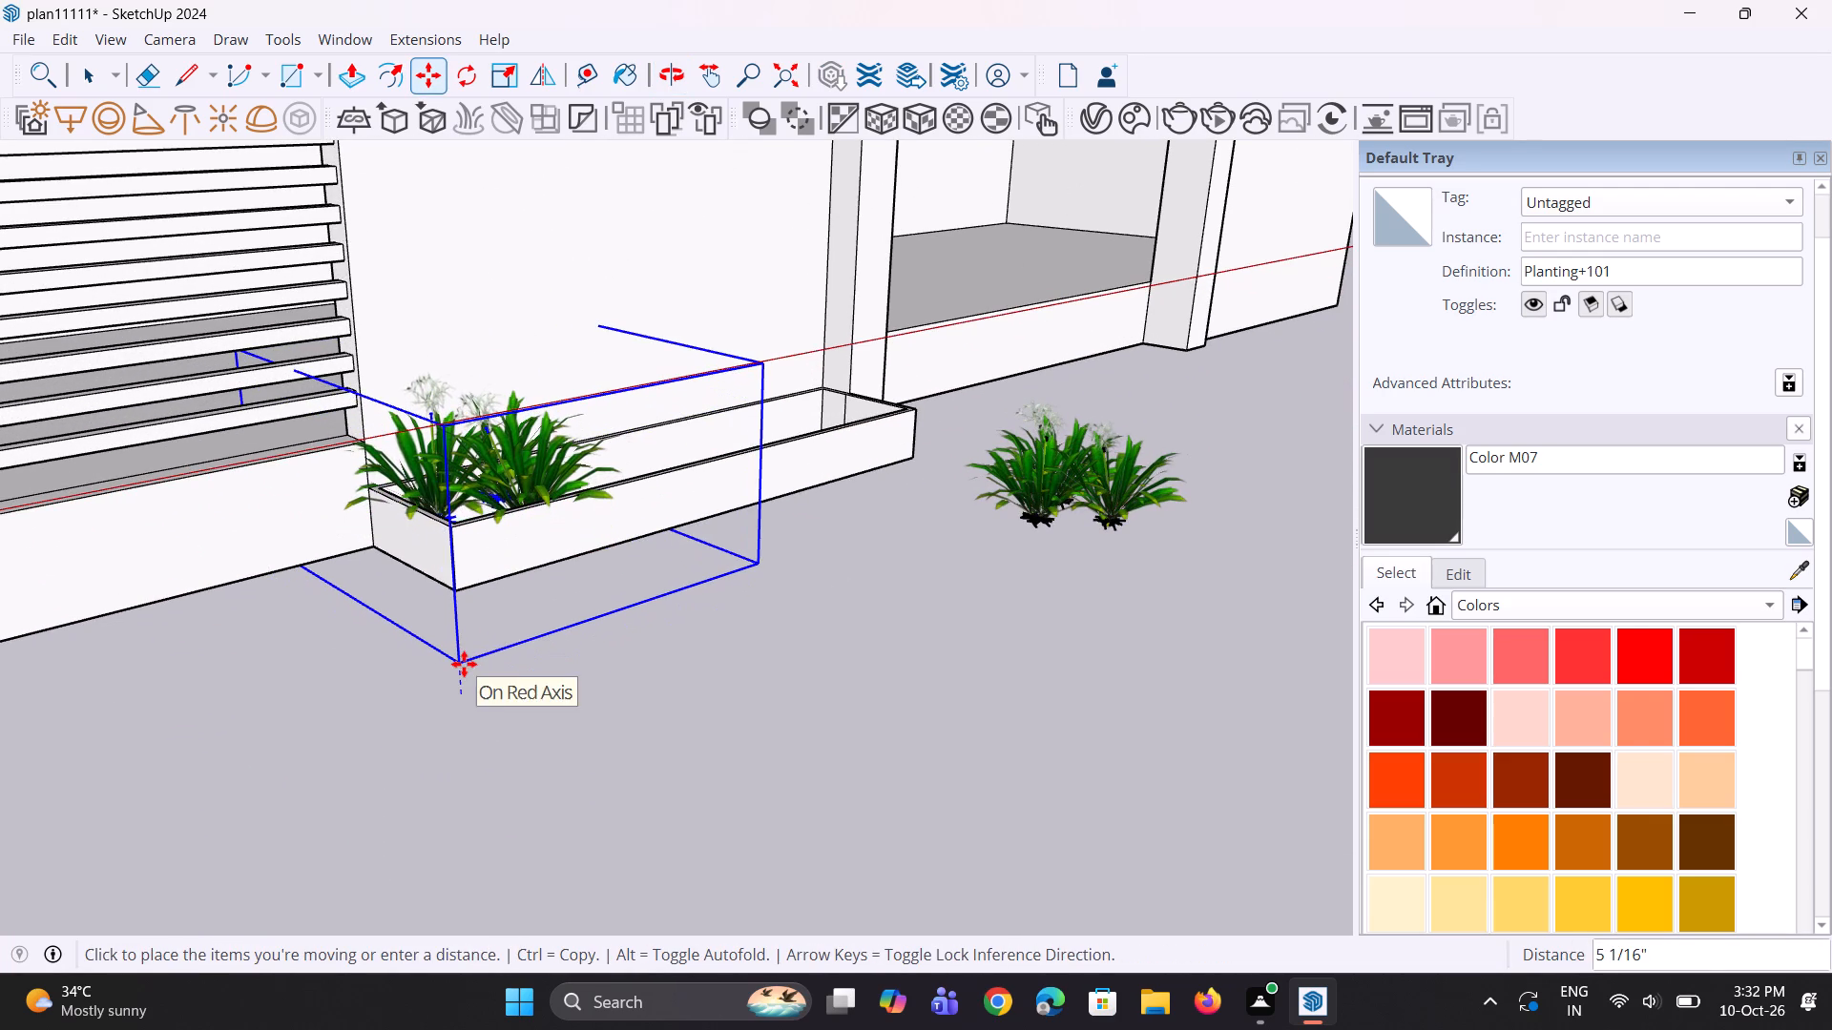
left_click(465, 657)
Shift the plant copy slightly along the planter's length toward the louvred fence.
middle_click_drag(678, 614, 451, 715)
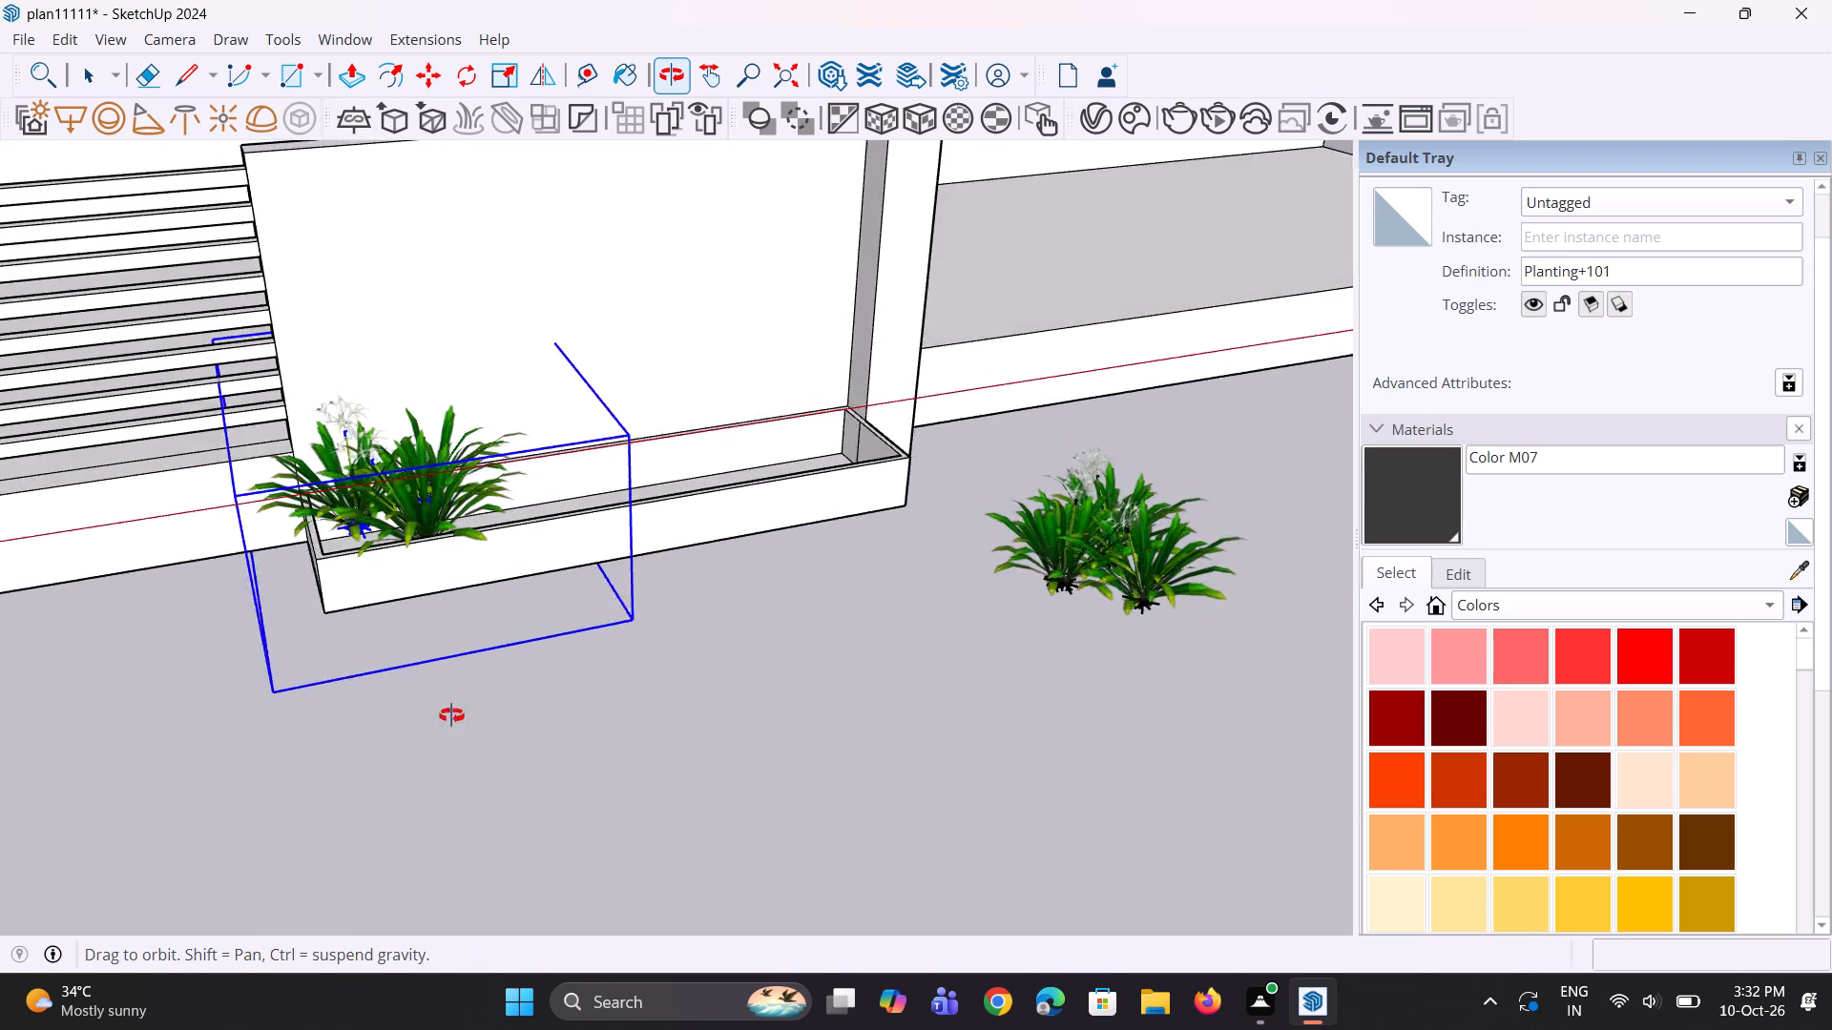
middle_click_drag(451, 715, 441, 720)
scroll(463, 593, "up", 5)
left_click(687, 663)
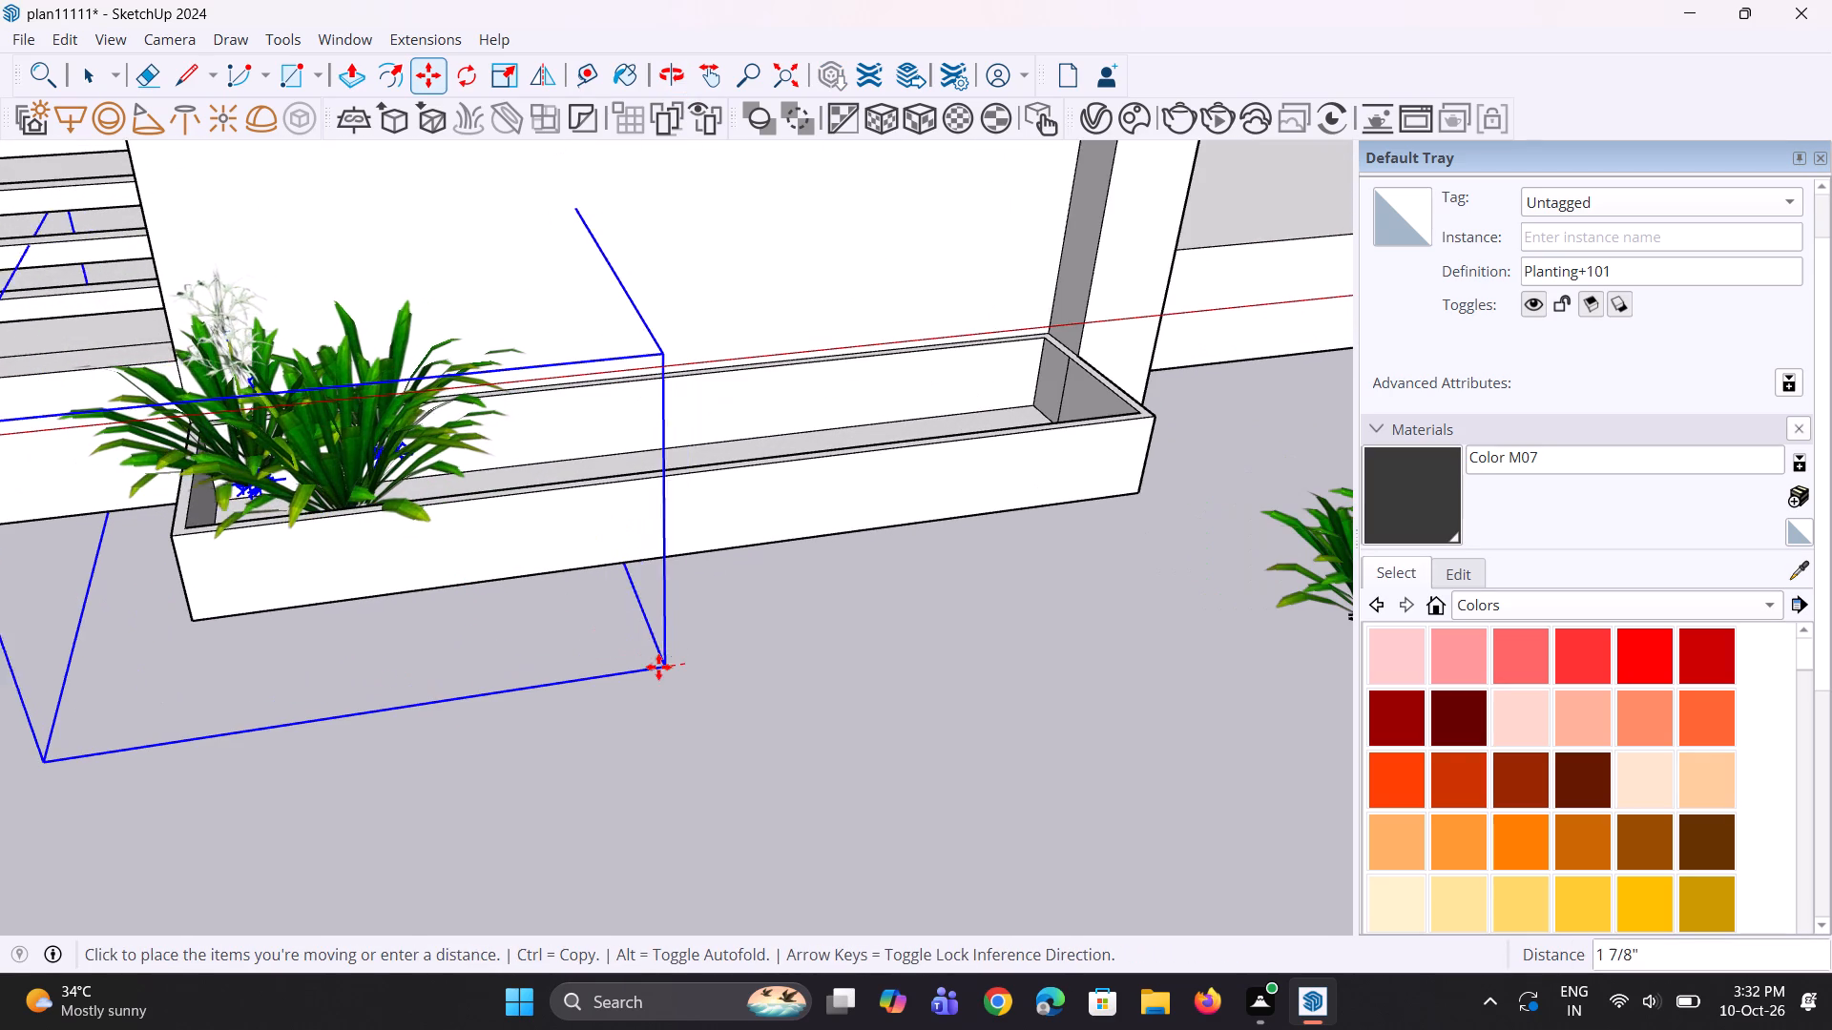
left_click(601, 681)
Copy the plant about 11 13/16" along the planter and multiply the copy by 10 to form a row.
middle_click_drag(610, 681, 521, 700)
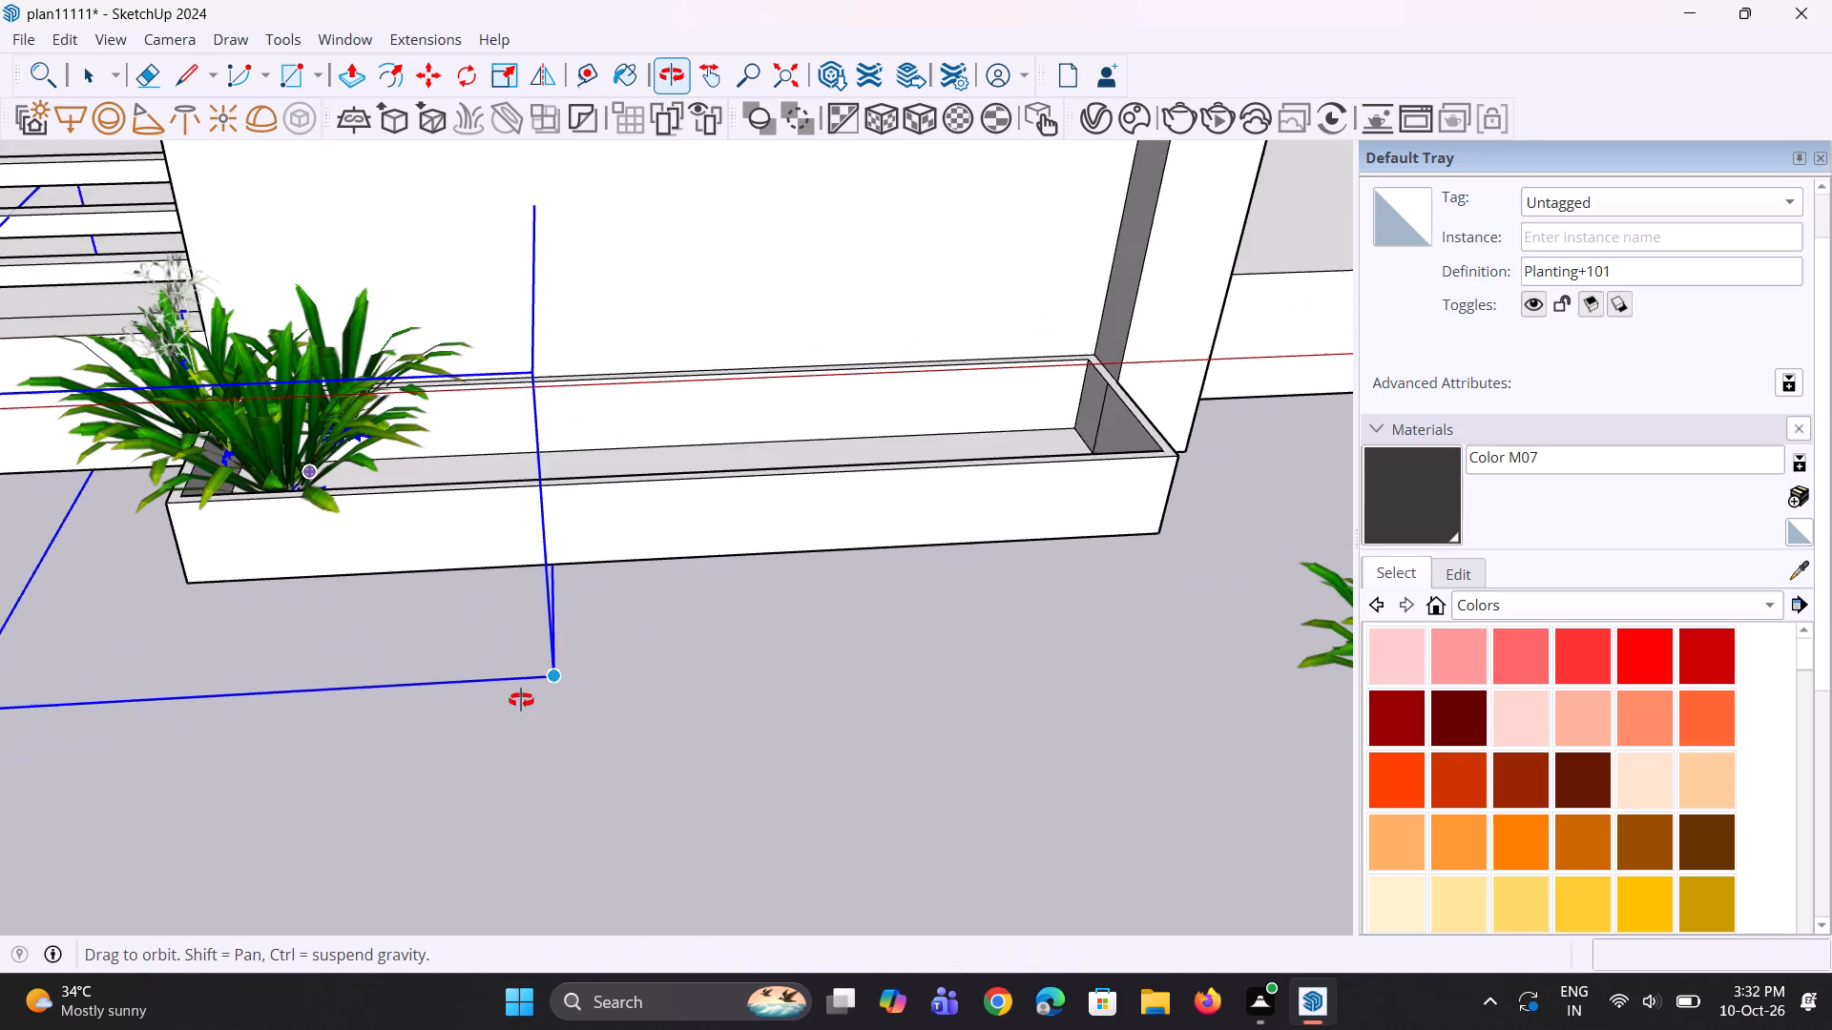
middle_click_drag(521, 700, 519, 700)
key("m")
left_click(325, 435)
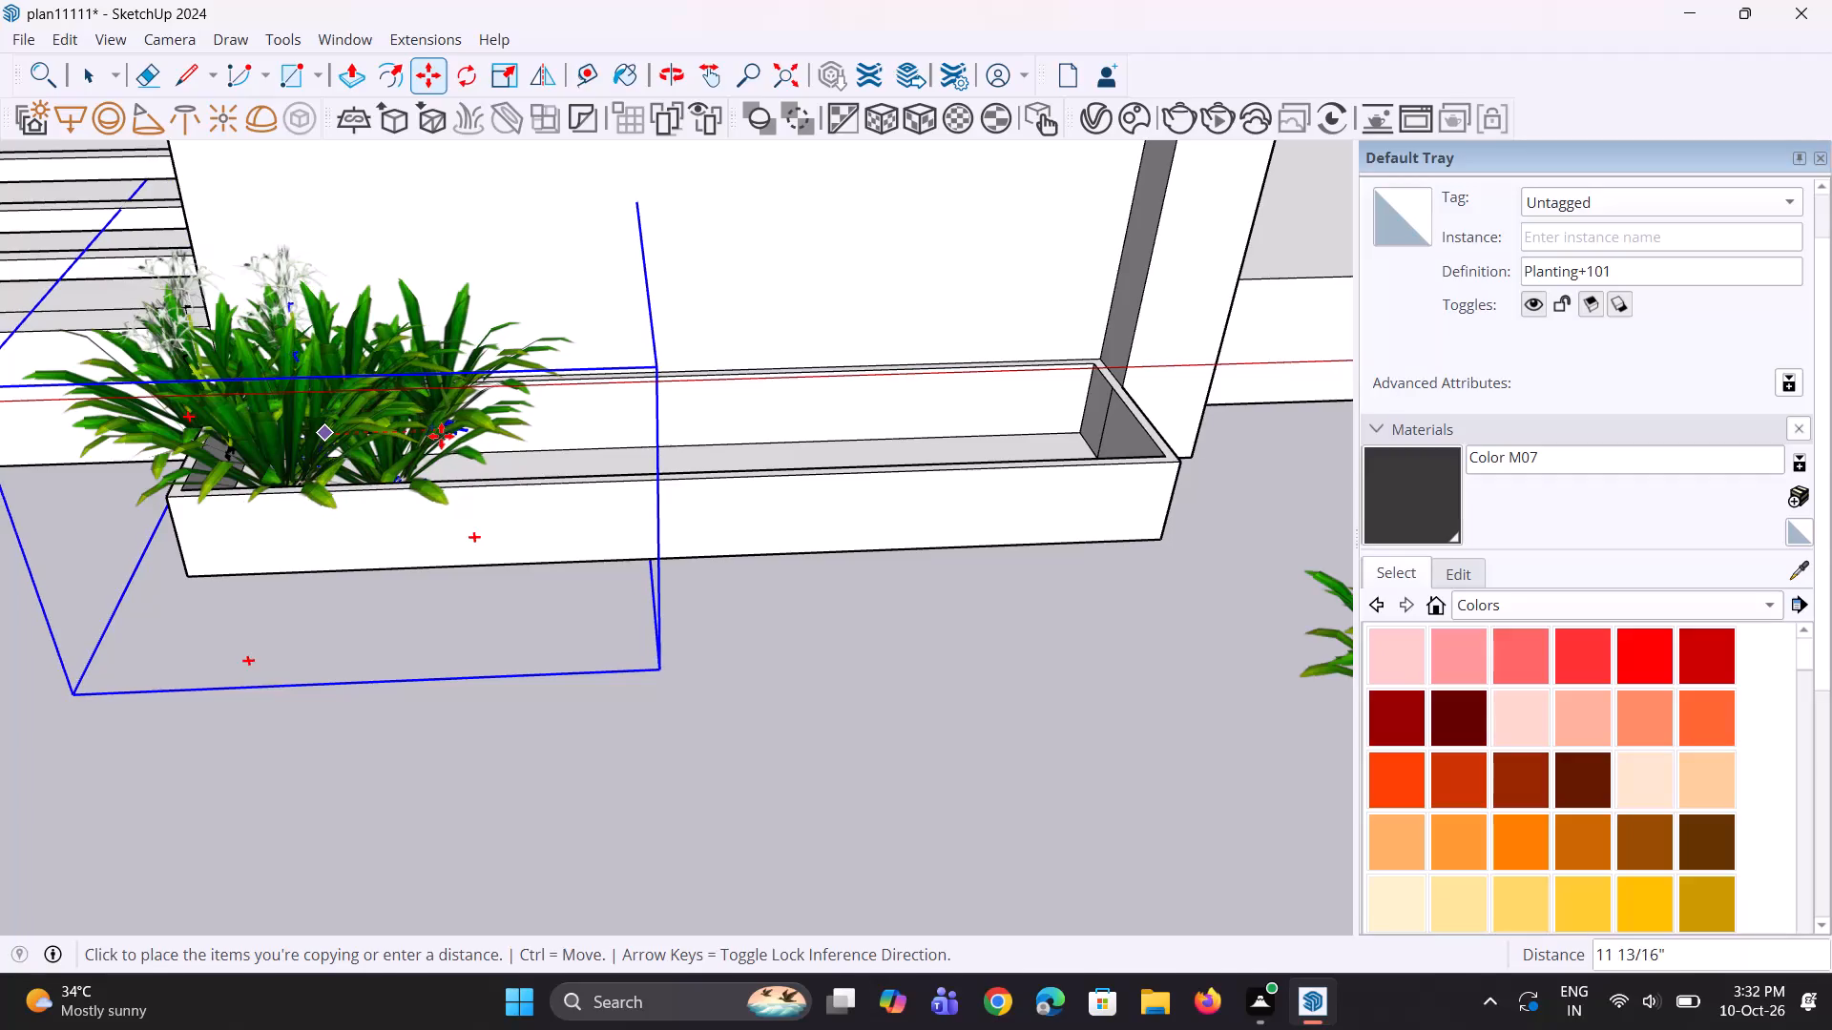
left_click(441, 436)
type("*10")
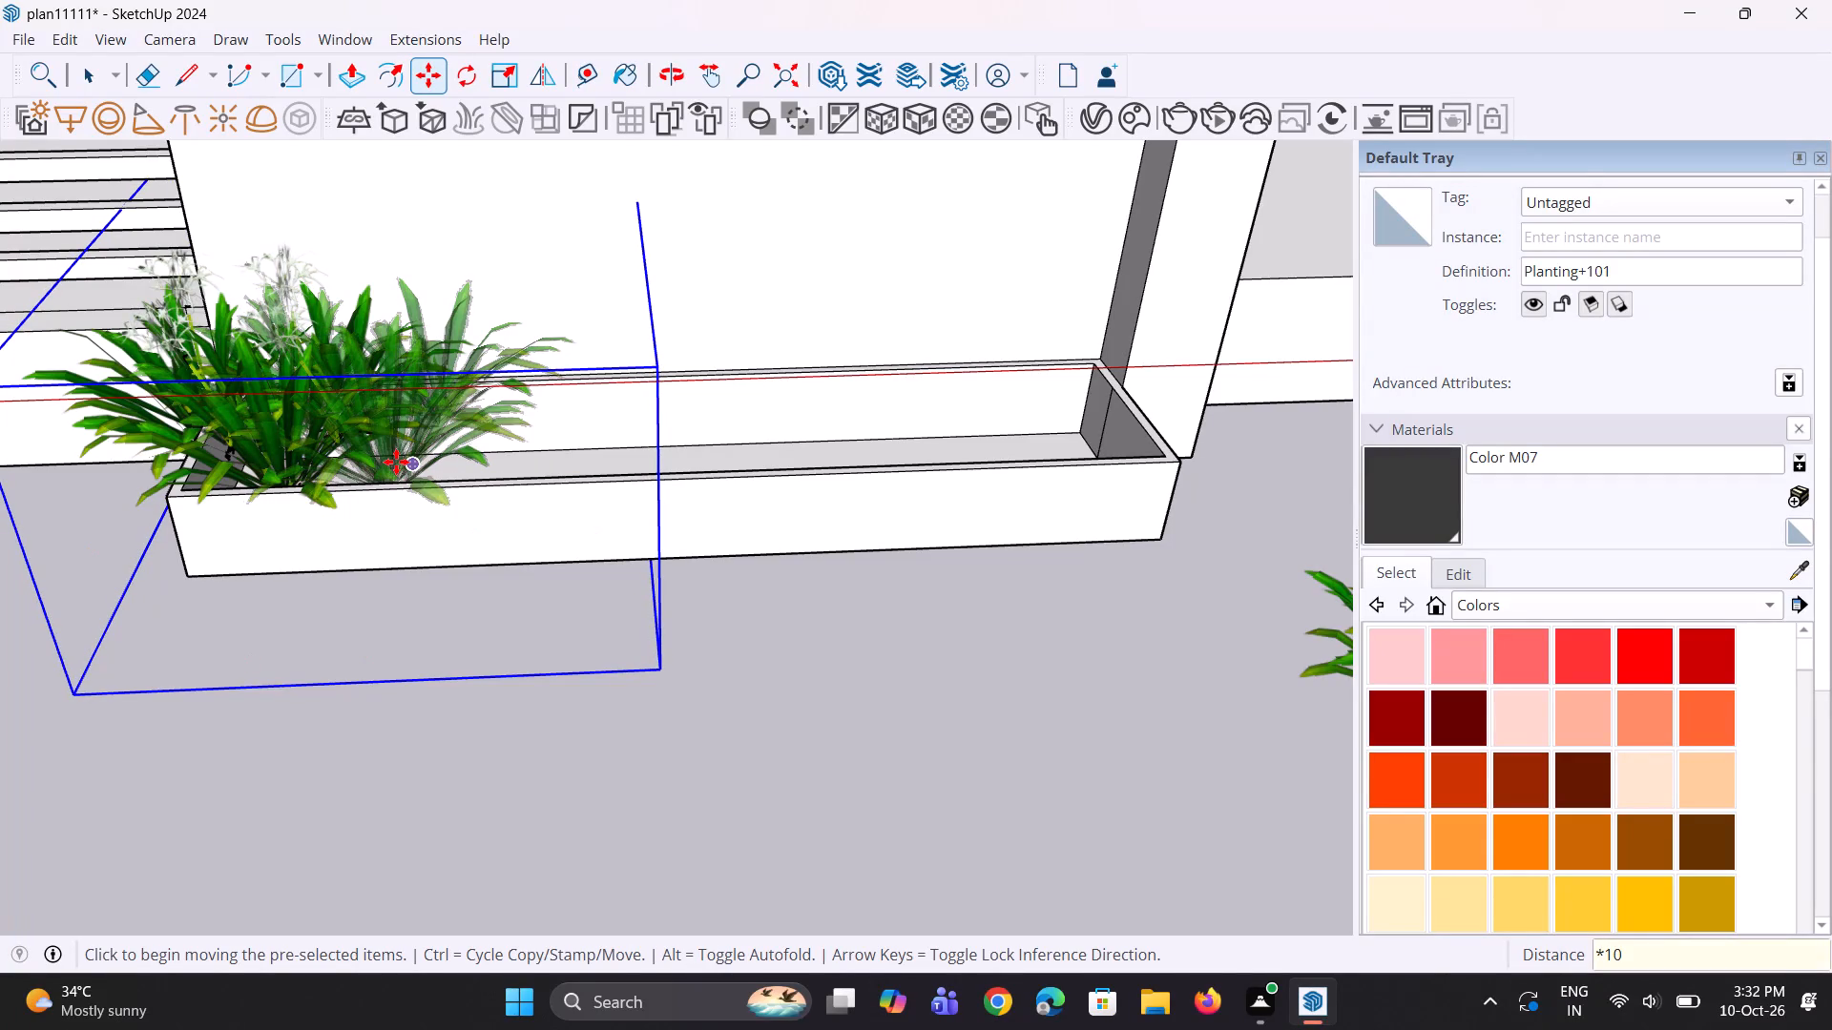
key("Return")
scroll(391, 465, "down", 3)
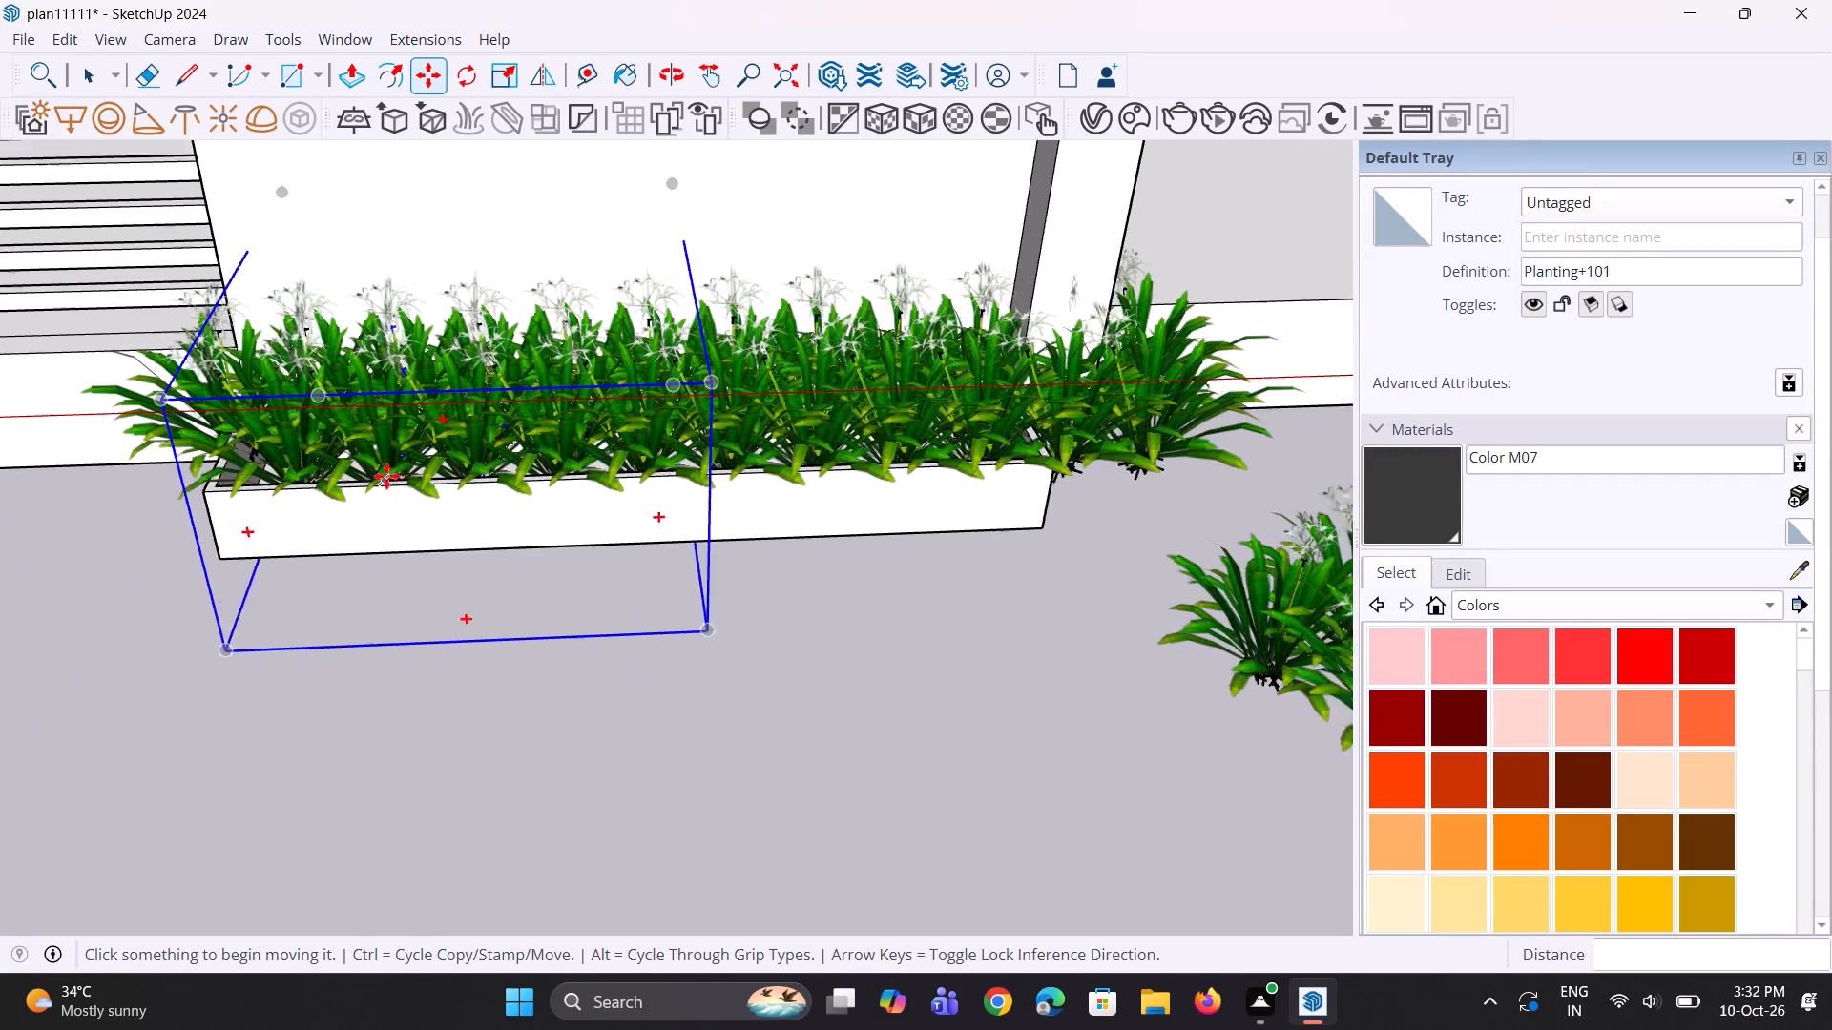
Delete the two plants that extend past the planter's end beside the wall's pillar.
scroll(386, 476, "down", 4)
middle_click_drag(491, 564, 466, 553)
key("space")
key("space")
left_click(945, 438)
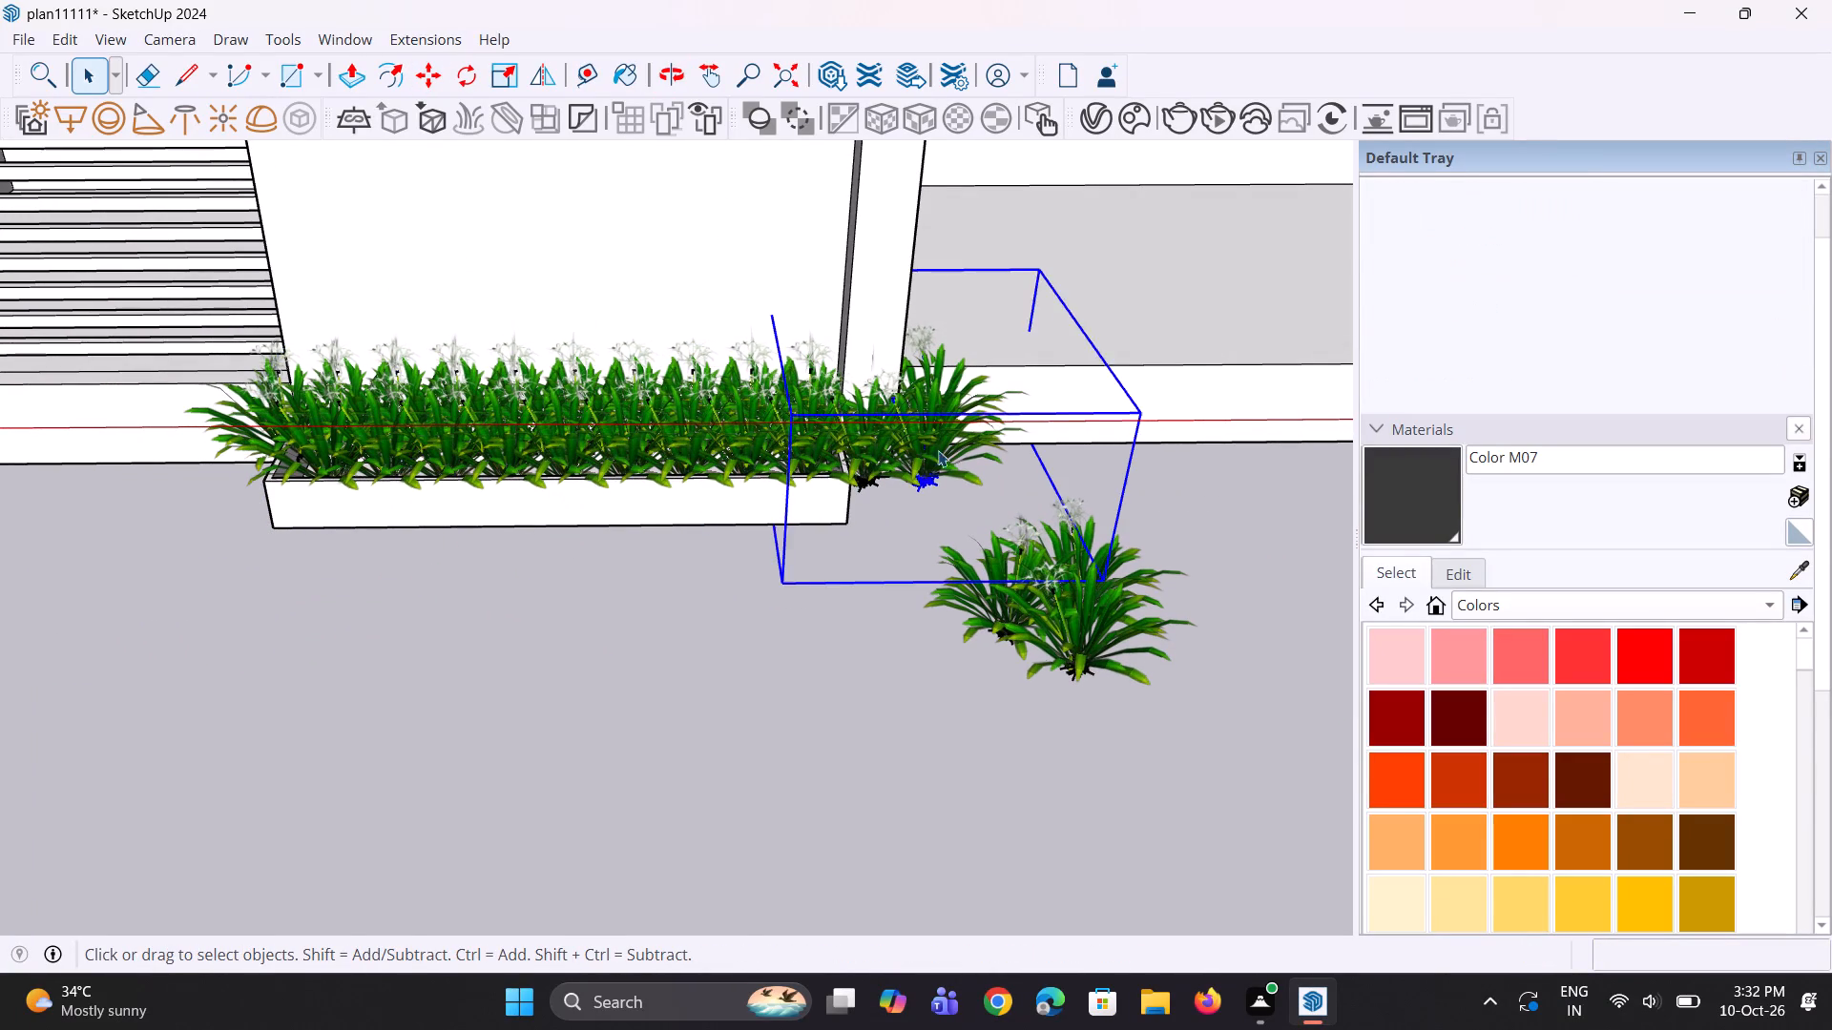
scroll(924, 467, "up", 2)
key("Delete")
scroll(902, 477, "down", 3)
left_click(891, 462)
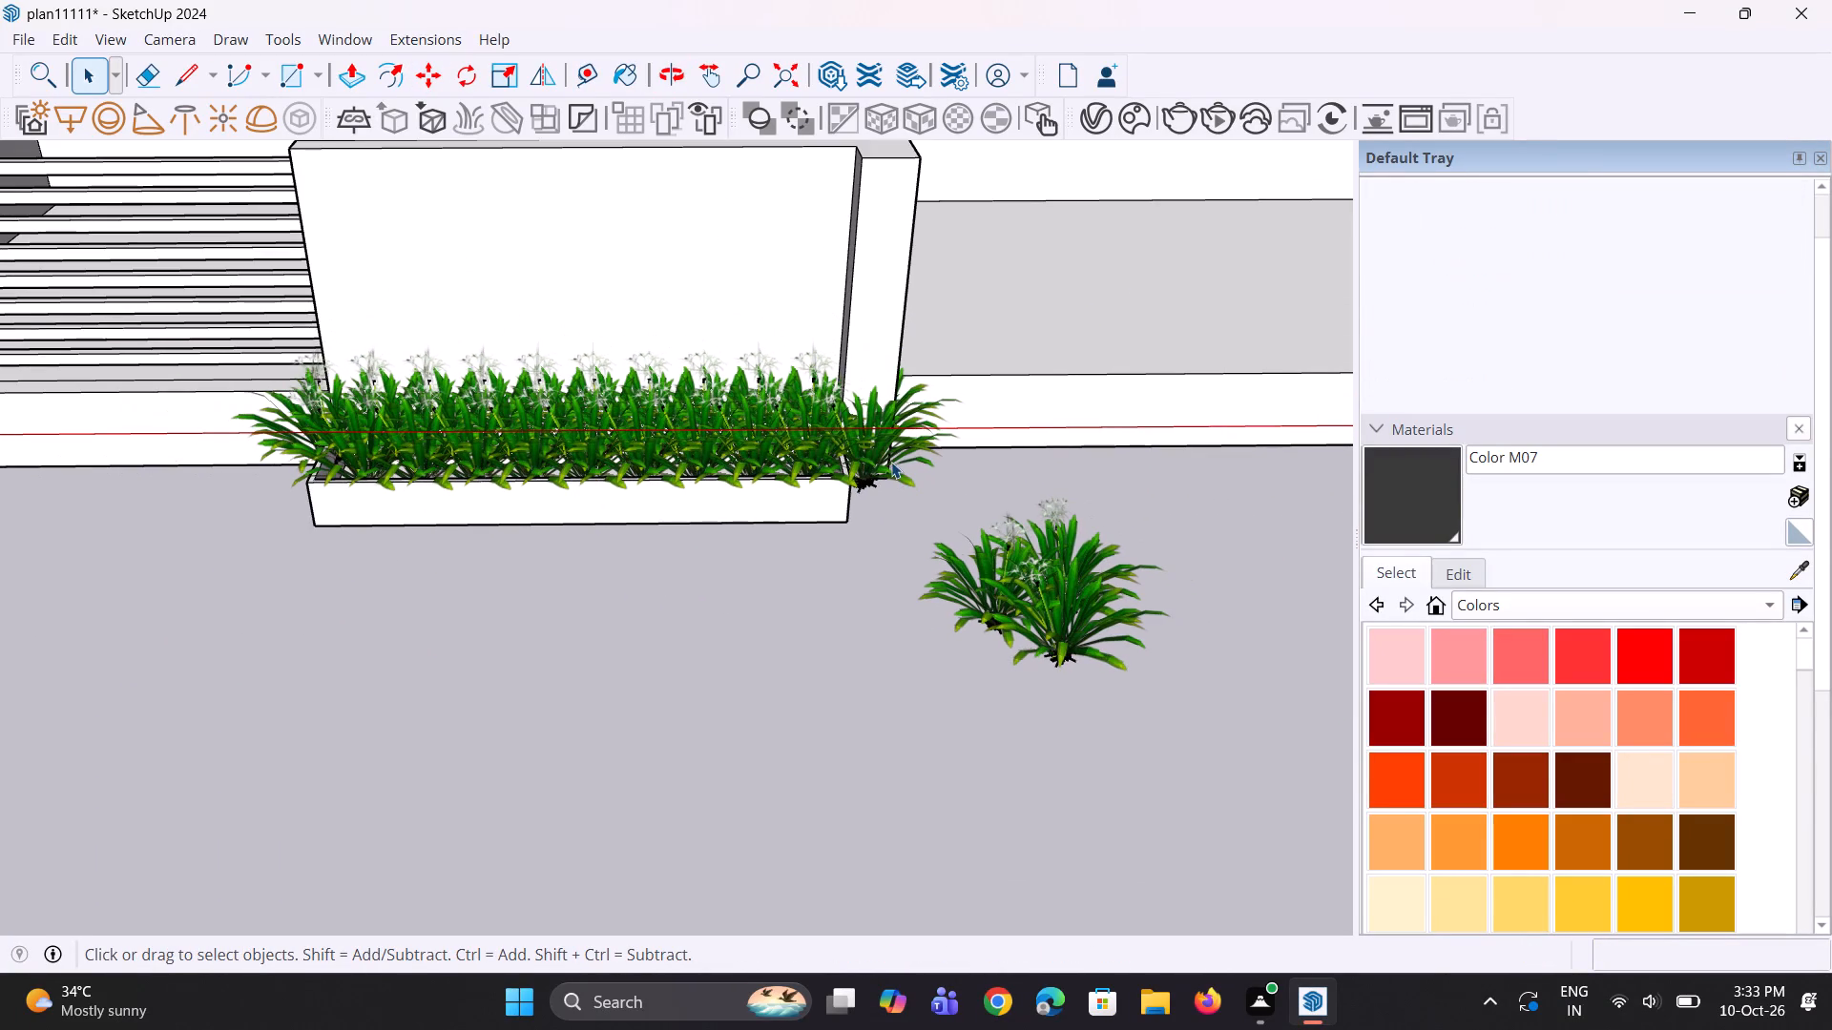
scroll(889, 462, "up", 2)
key("Delete")
Examine the planted planter and the building's front from several angles.
middle_click_drag(887, 466, 832, 450)
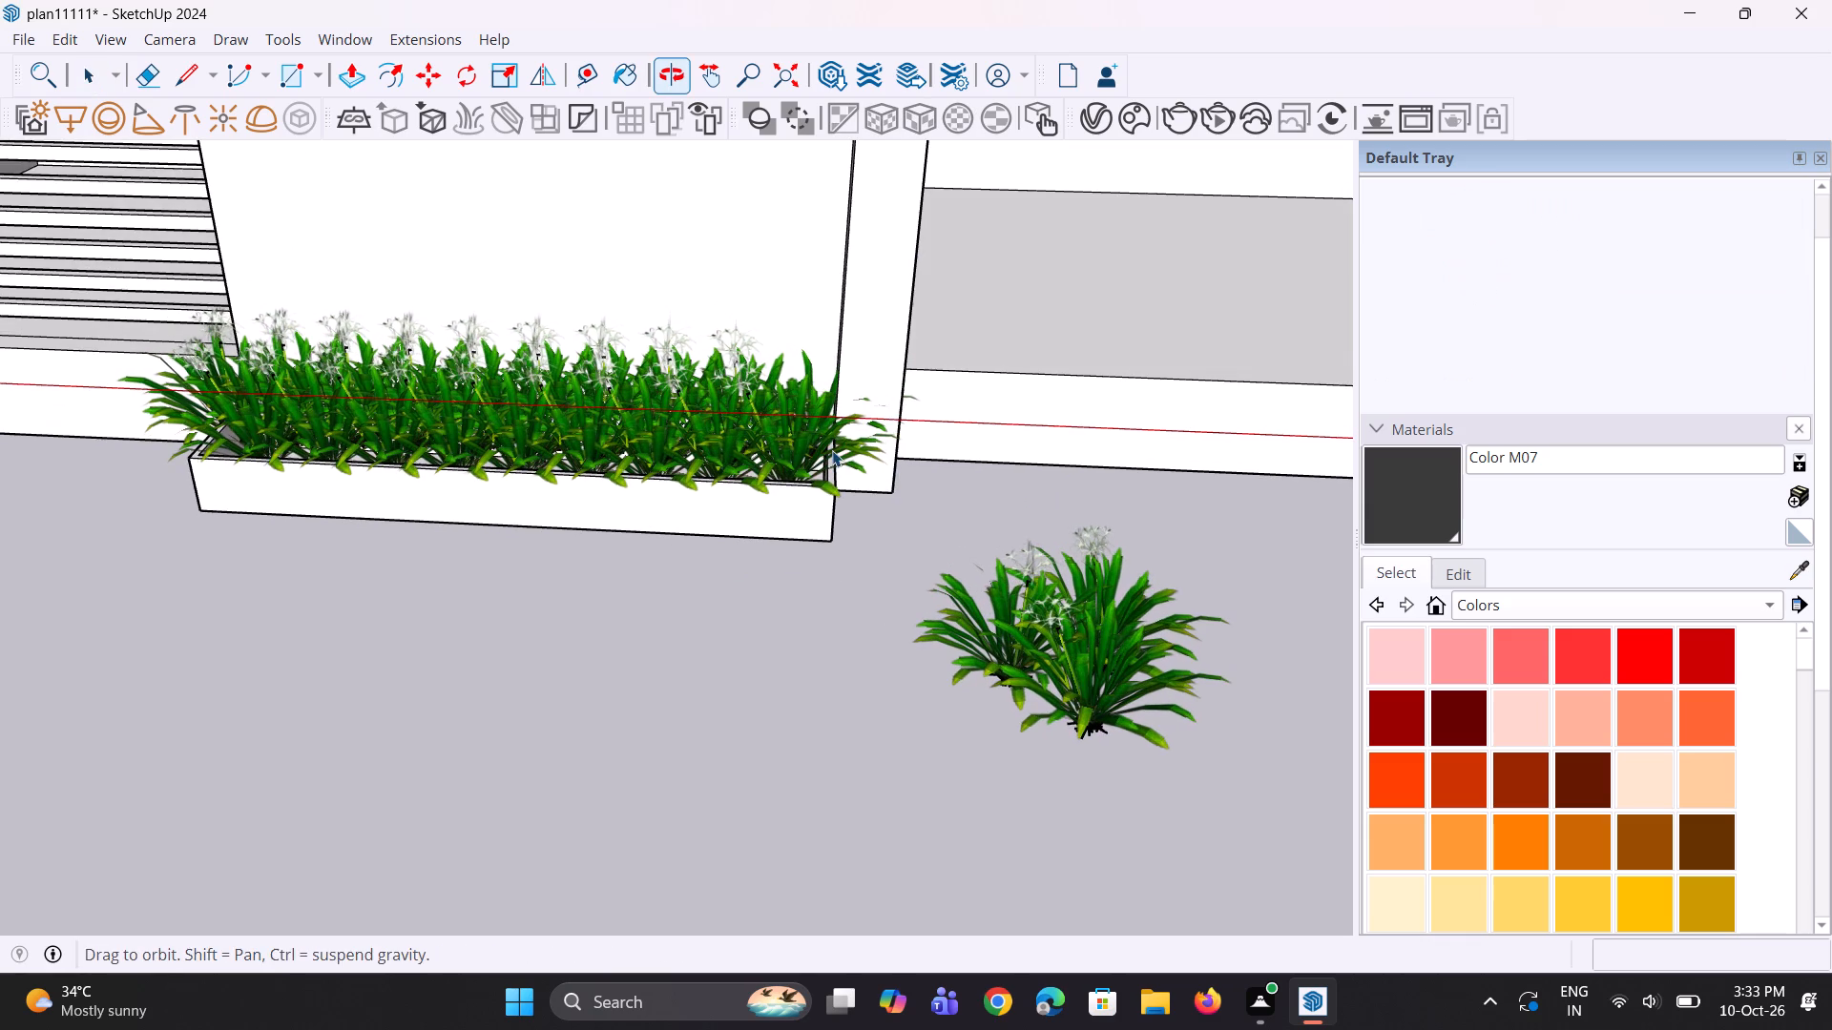
scroll(866, 499, "up", 1)
scroll(949, 498, "down", 4)
scroll(872, 577, "down", 4)
middle_click_drag(844, 600, 797, 456)
key("space")
key("space")
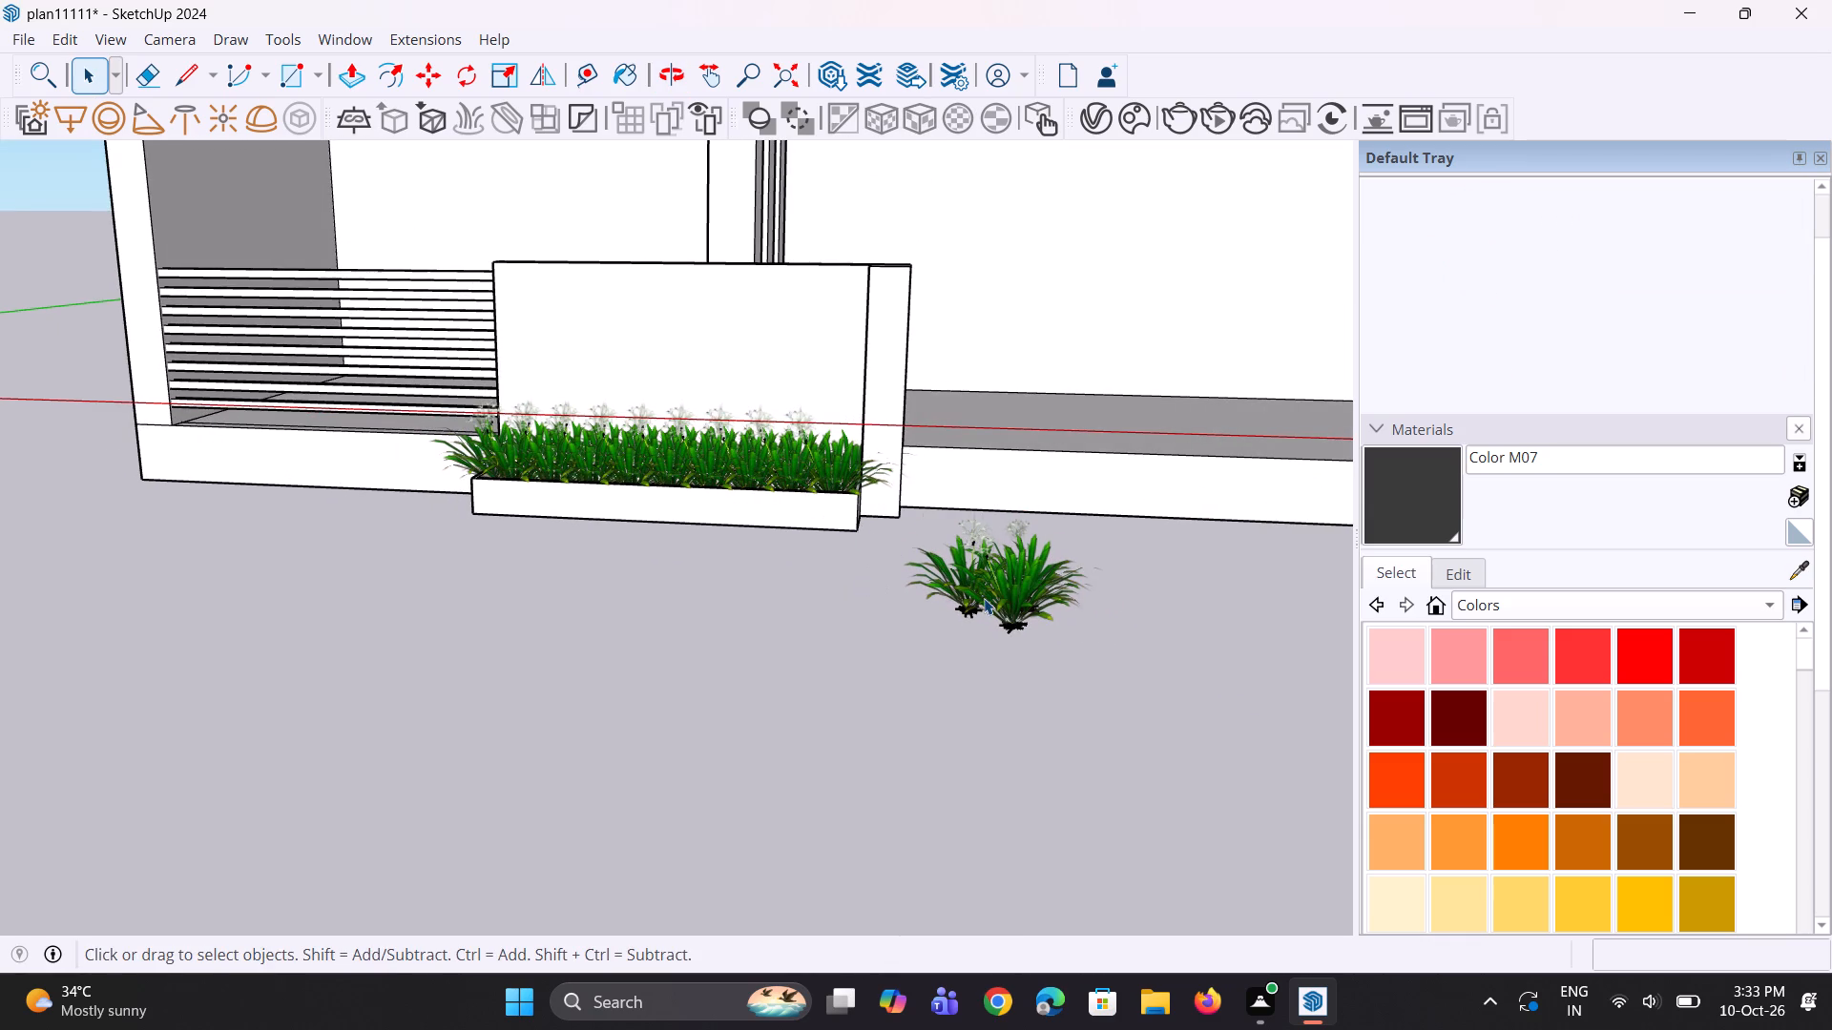
middle_click_drag(716, 579, 815, 726)
scroll(562, 656, "down", 4)
middle_click_drag(505, 649, 1138, 694)
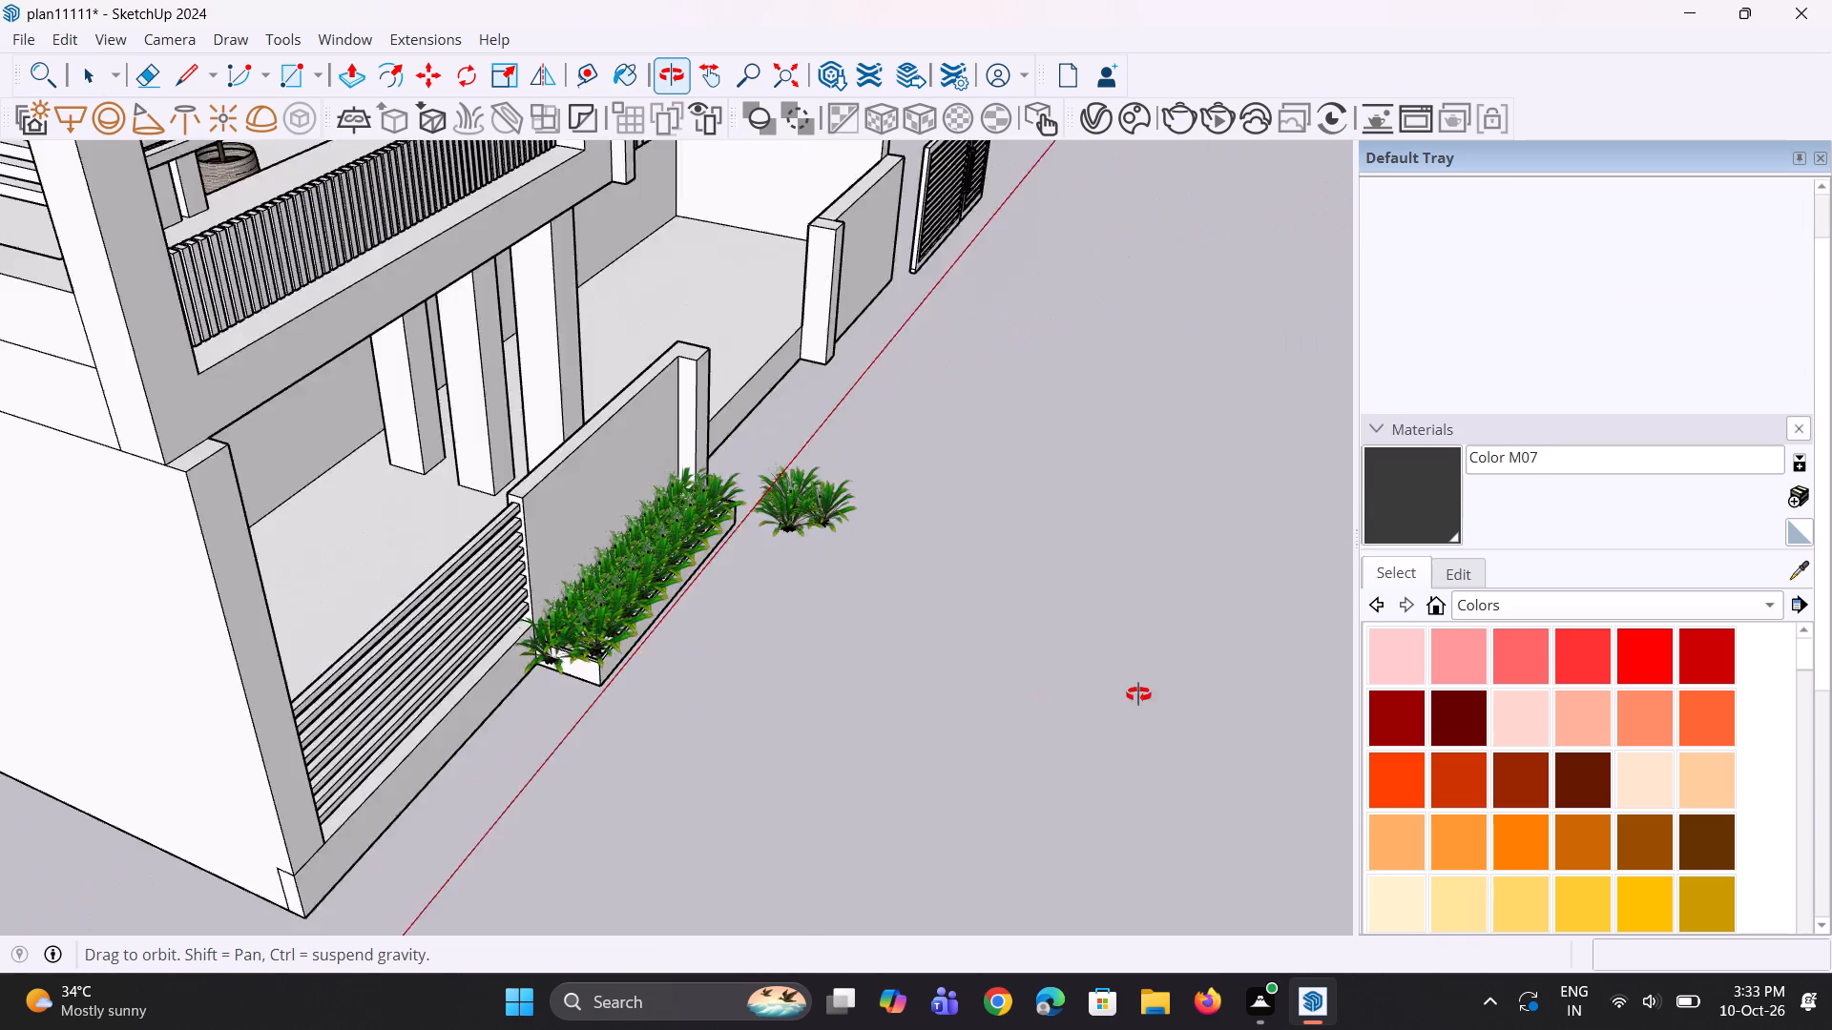
middle_click_drag(1138, 694, 407, 703)
key("space")
key("space")
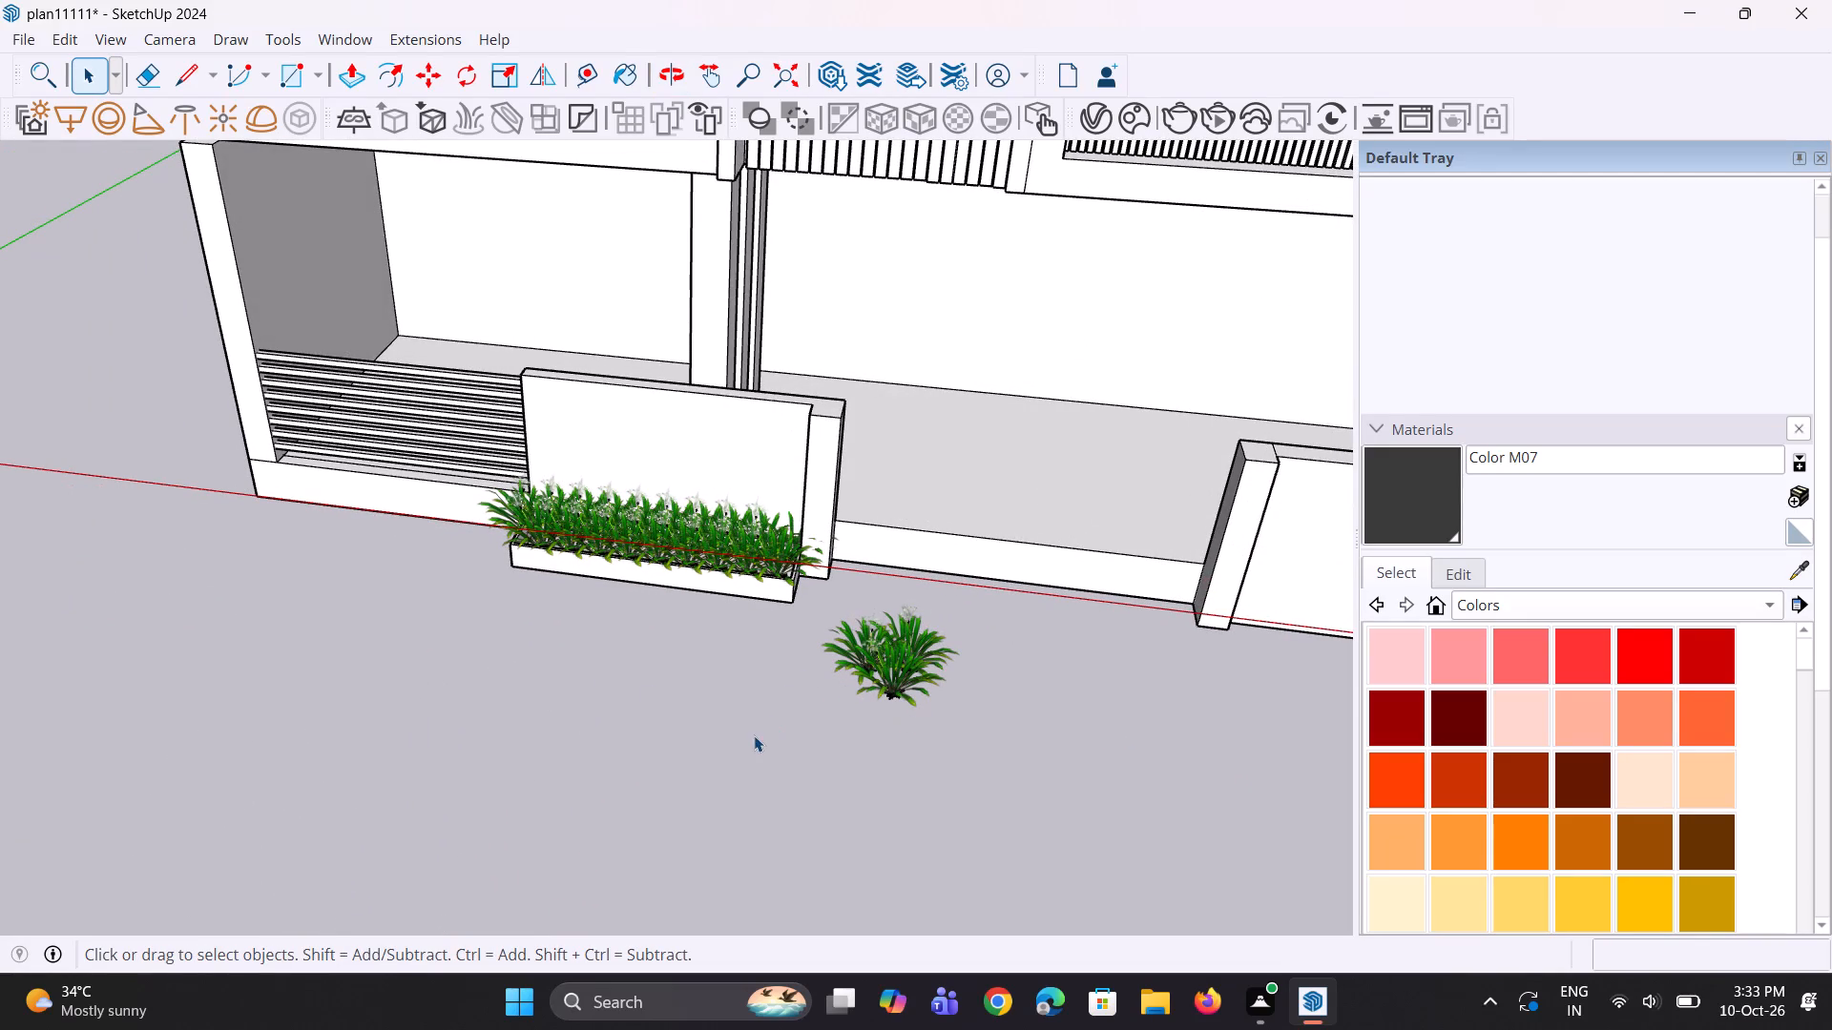
scroll(749, 736, "down", 5)
middle_click_drag(761, 742, 769, 660)
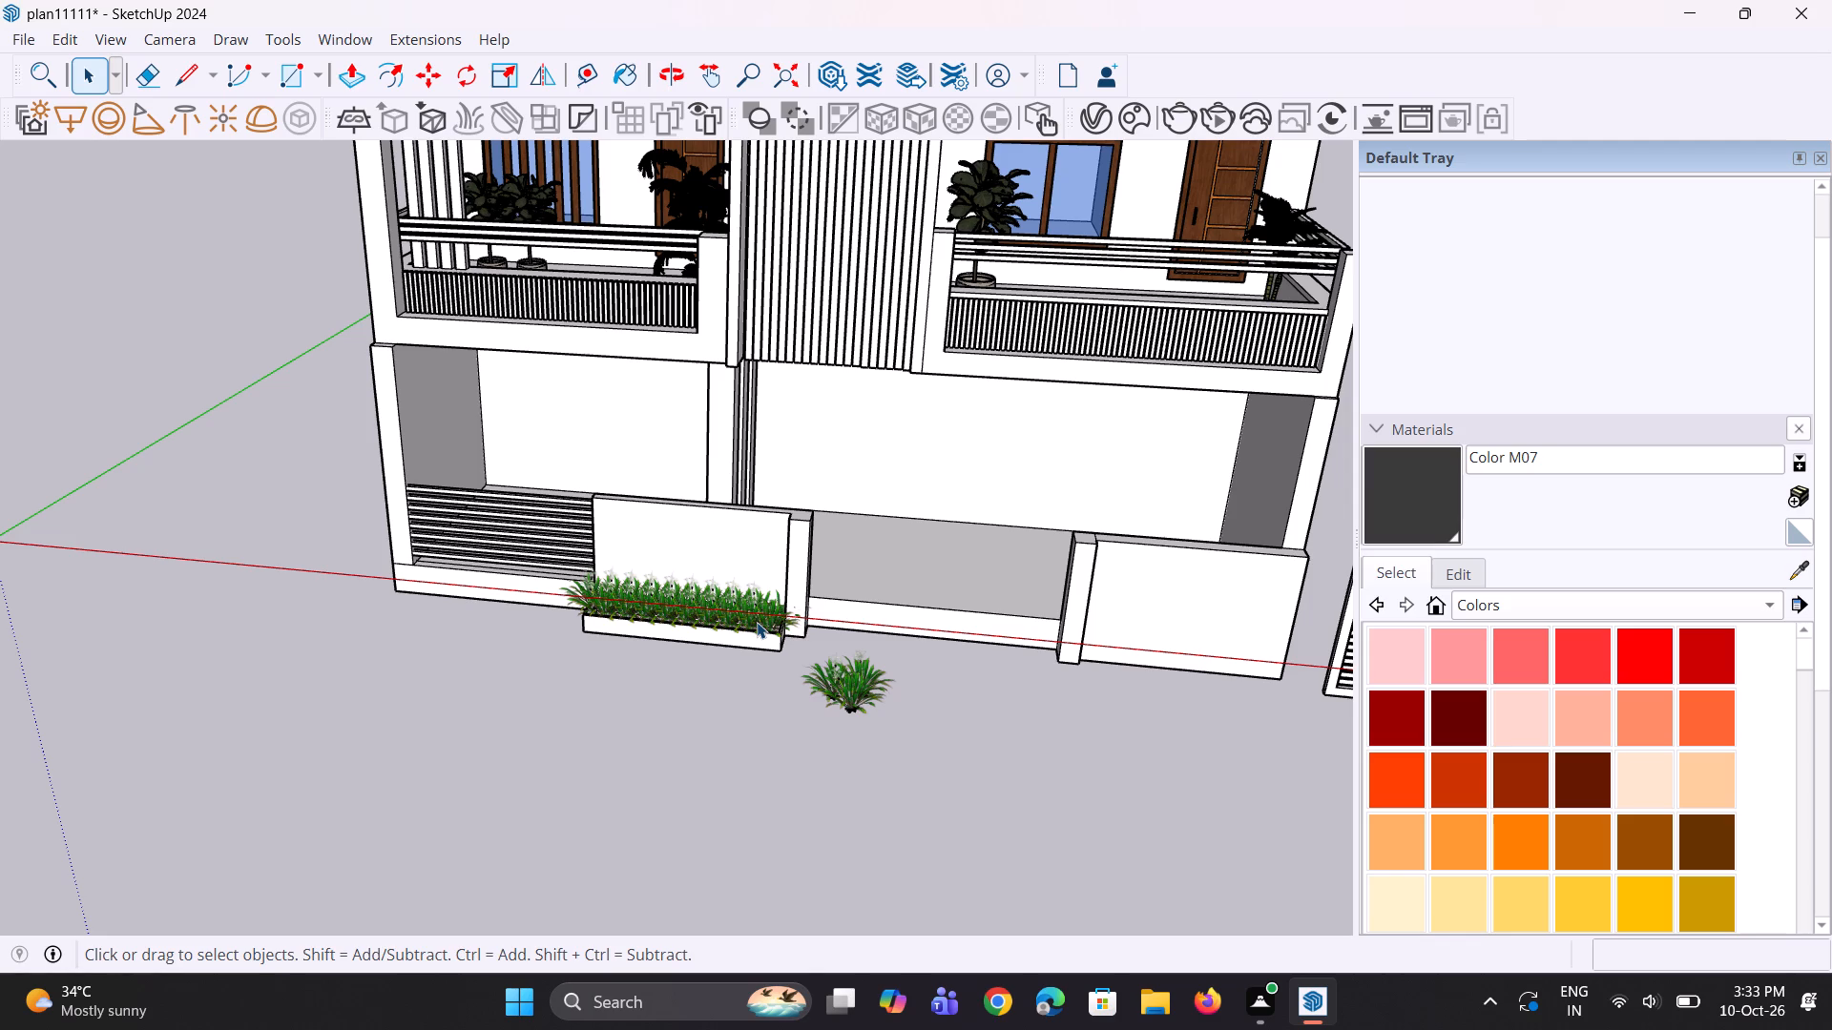
Delete the leftover loose plant standing on the ground in front of the boundary wall opening.
scroll(498, 608, "down", 2)
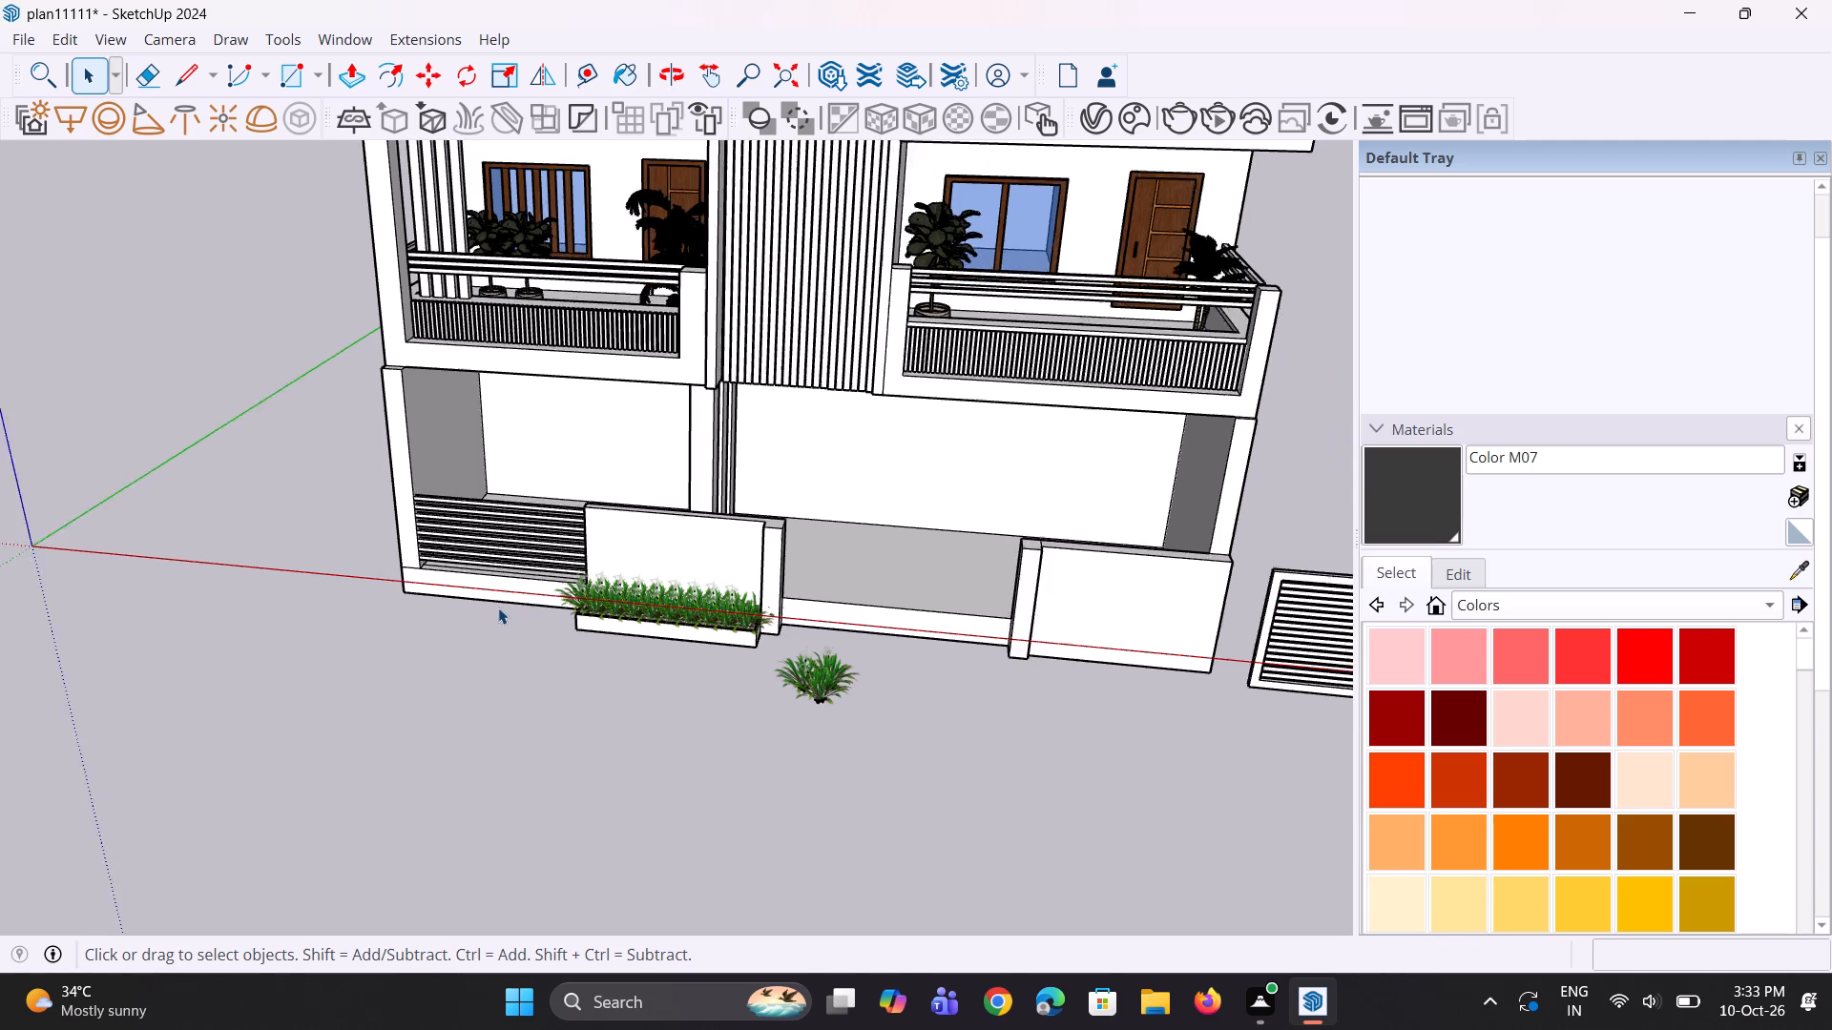
scroll(498, 608, "down", 1)
scroll(595, 645, "down", 3)
middle_click_drag(767, 723, 803, 734)
scroll(804, 732, "up", 1)
left_click(731, 660)
scroll(731, 660, "up", 3)
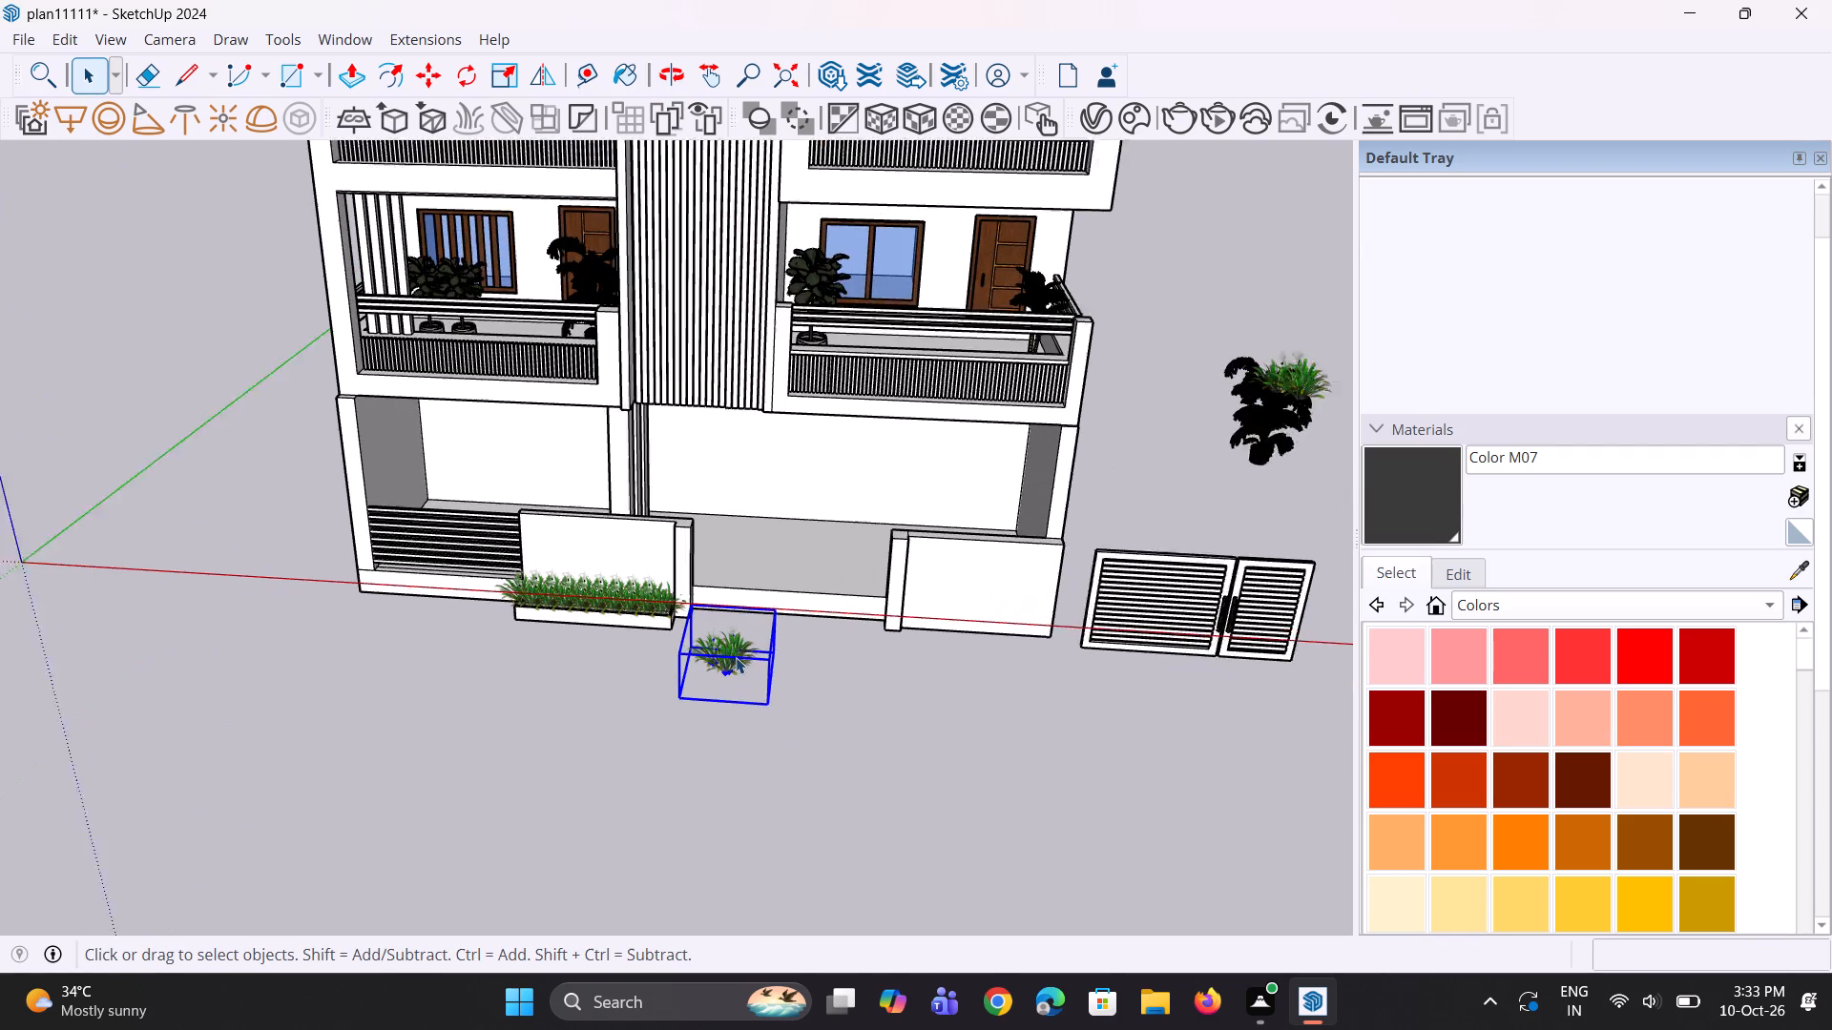
key("Delete")
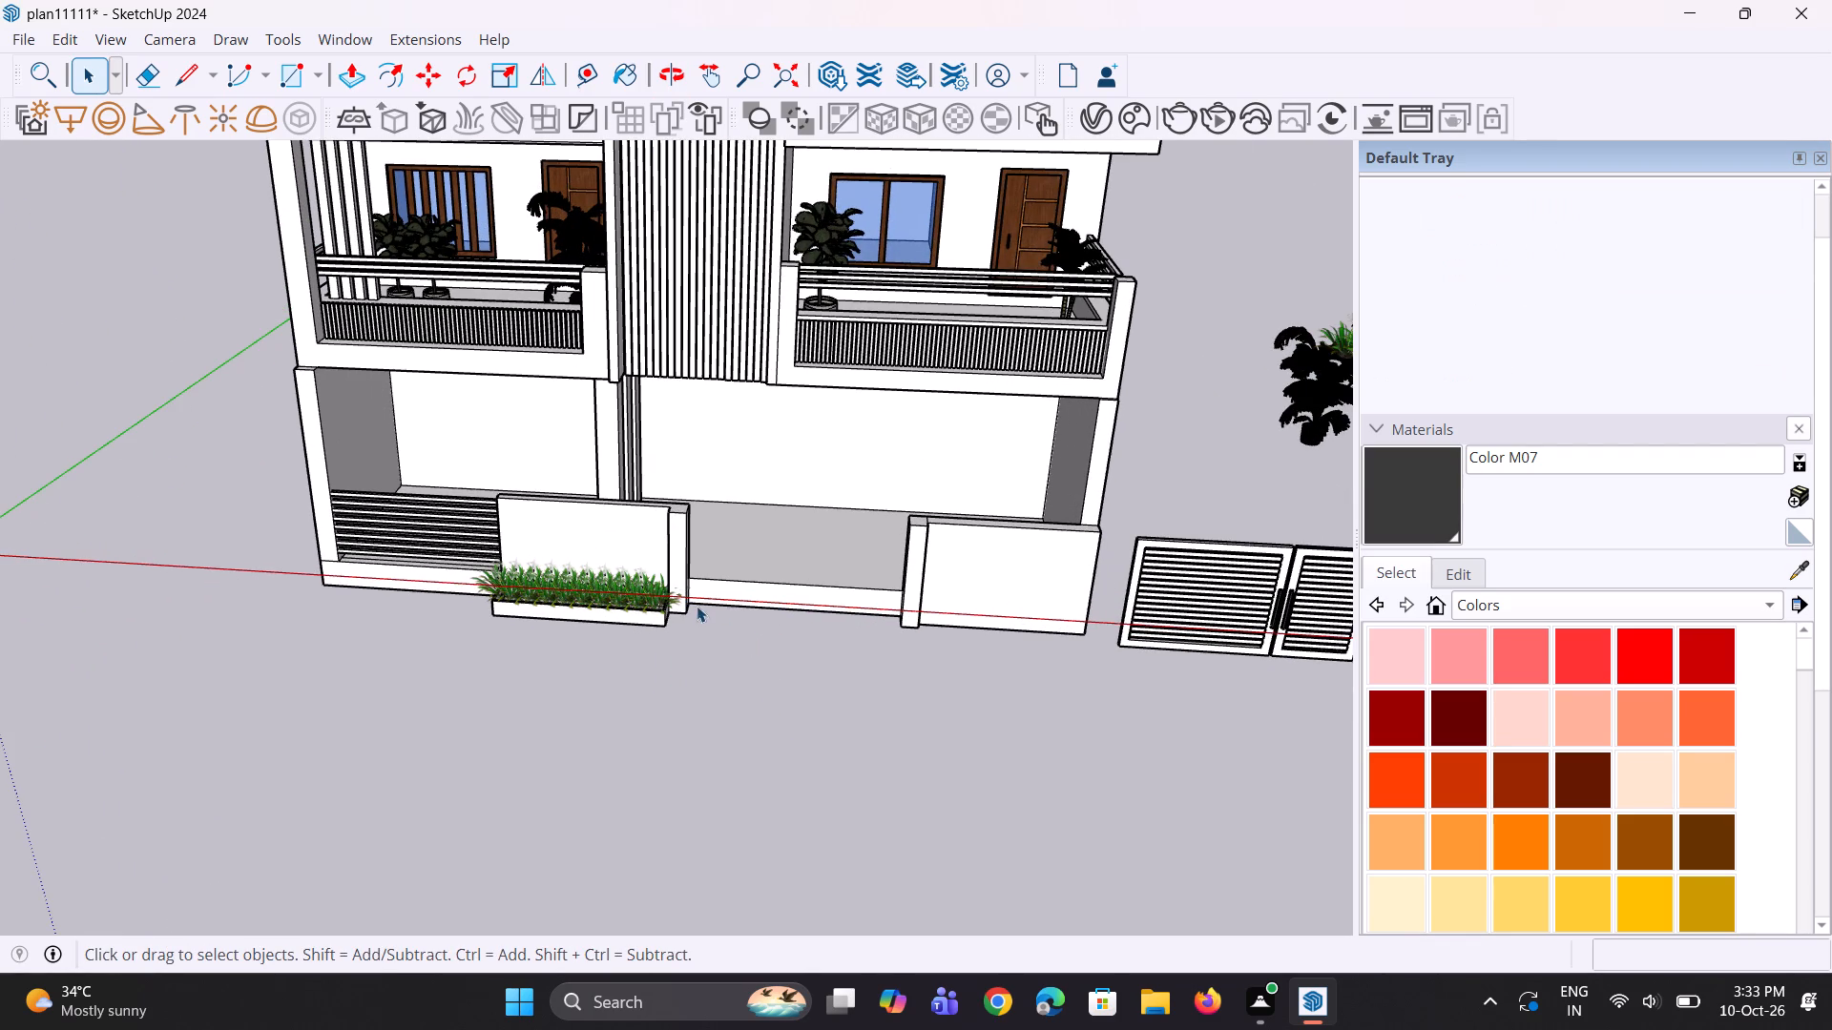
Examine the planted planter, the boundary wall and the whole building front from several angles and distances.
scroll(757, 633, "down", 4)
middle_click_drag(775, 639, 790, 599)
scroll(516, 477, "up", 3)
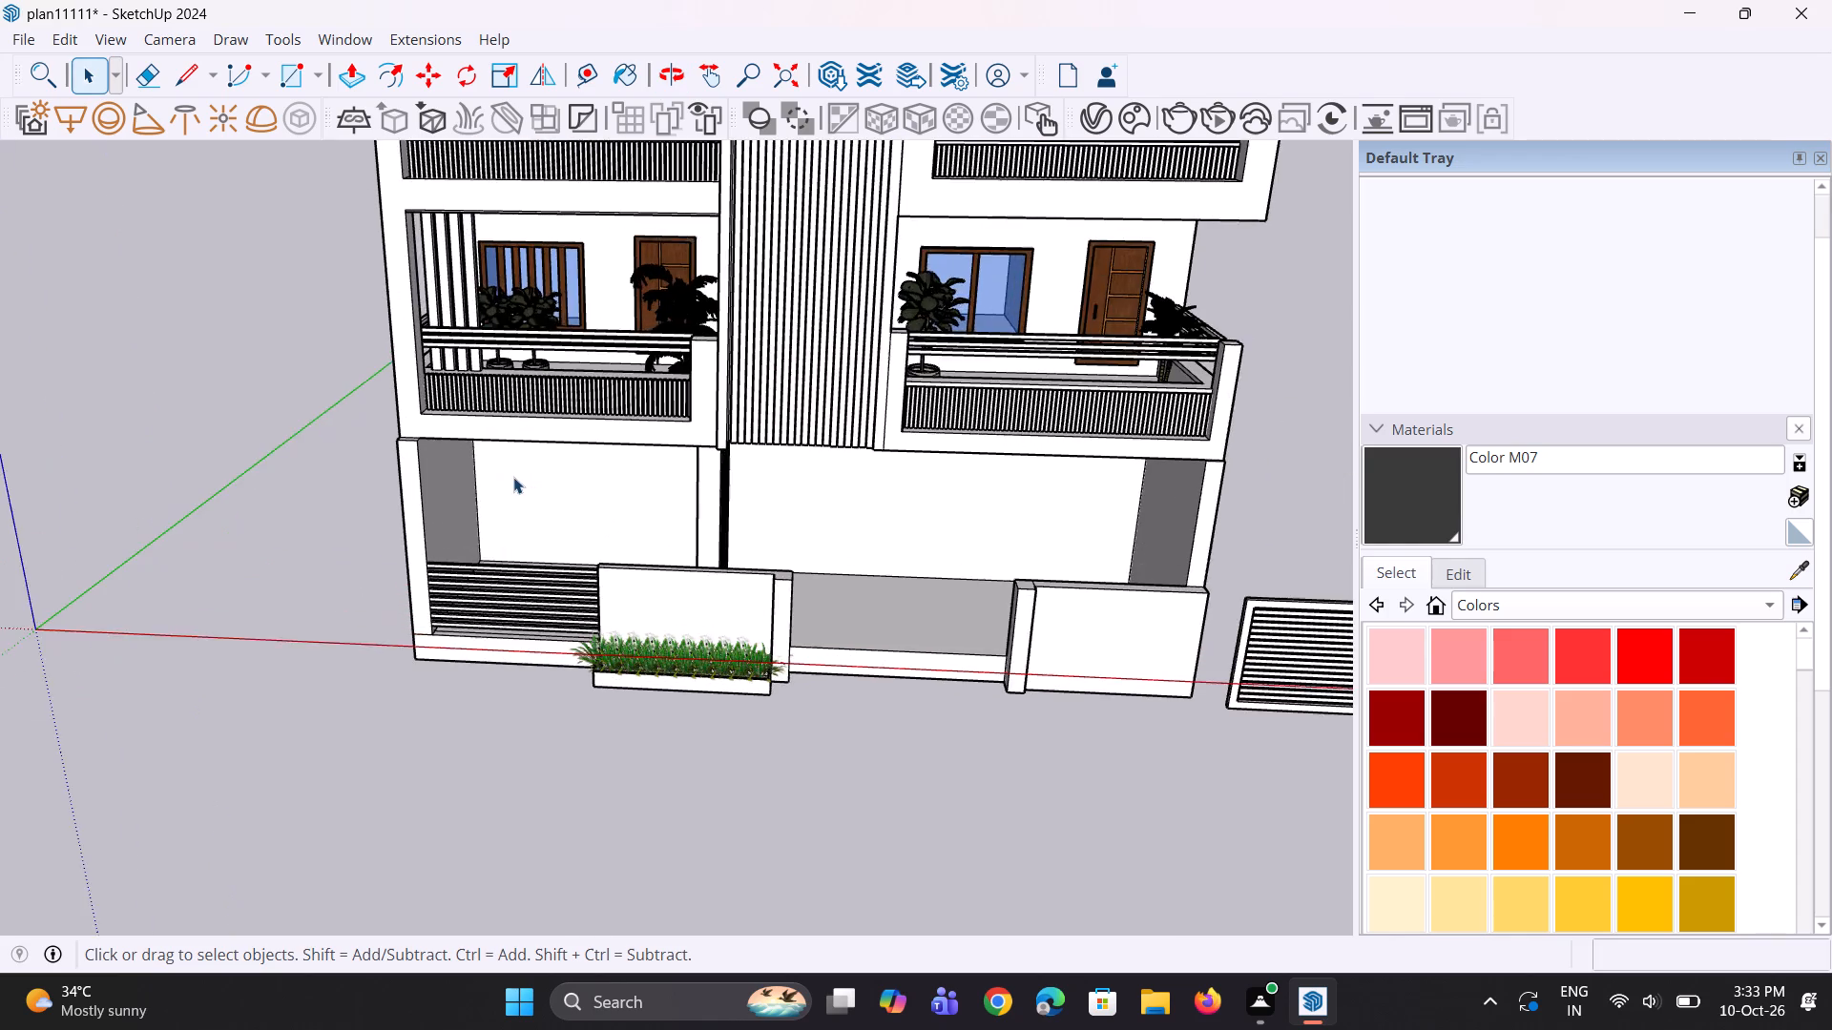
scroll(512, 477, "up", 3)
middle_click_drag(550, 551, 385, 783)
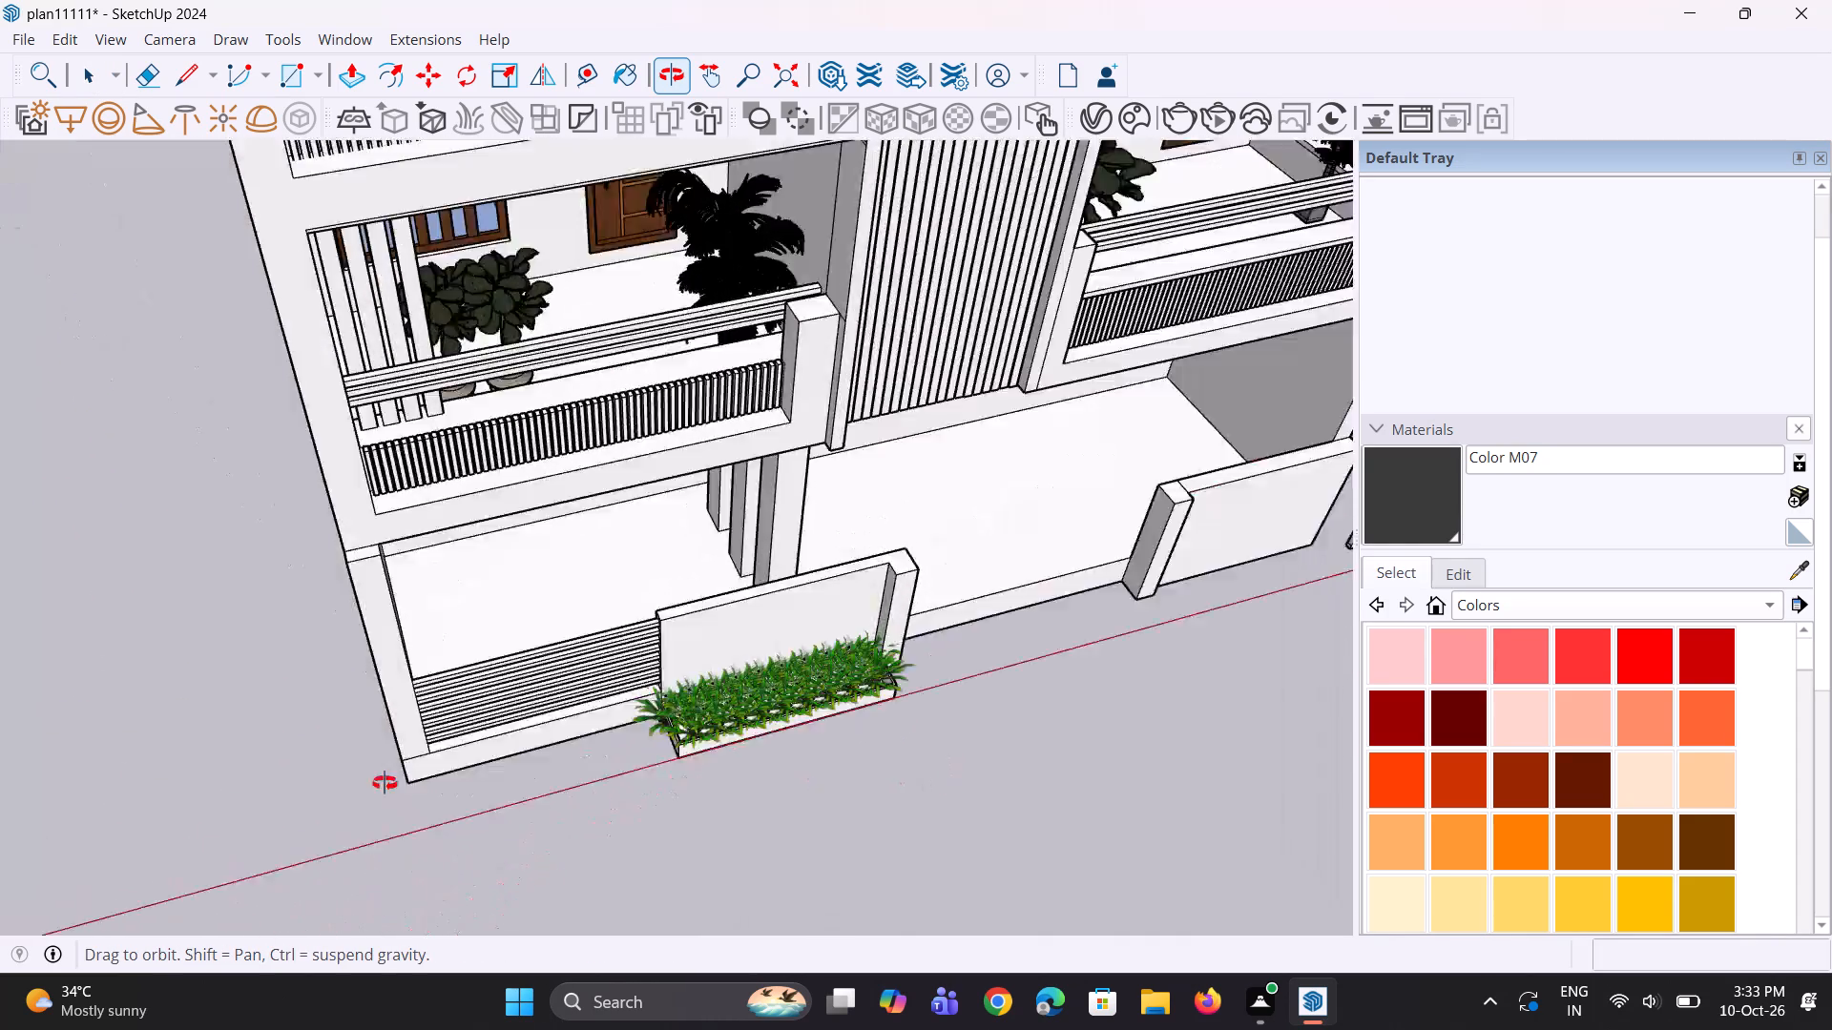
middle_click_drag(385, 783, 520, 656)
scroll(531, 648, "down", 8)
middle_click_drag(593, 688, 617, 628)
scroll(607, 647, "down", 5)
middle_click_drag(604, 654, 646, 584)
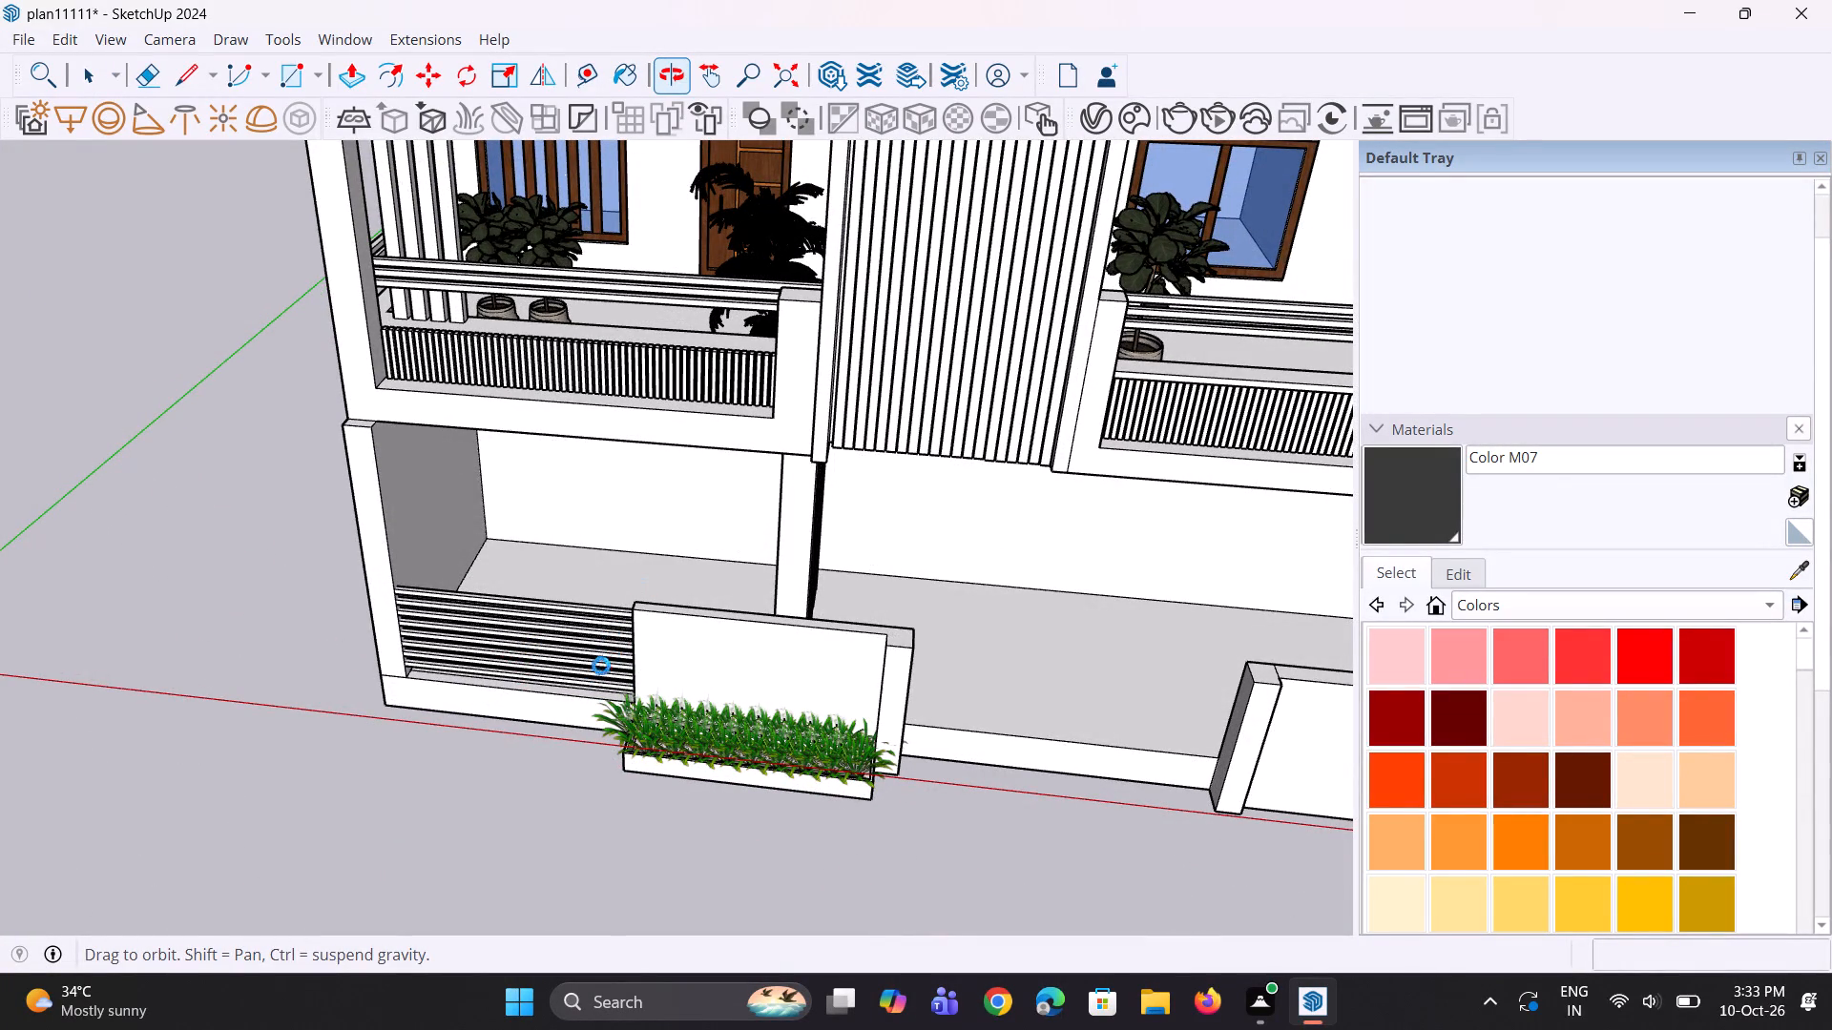
middle_click_drag(563, 750, 608, 700)
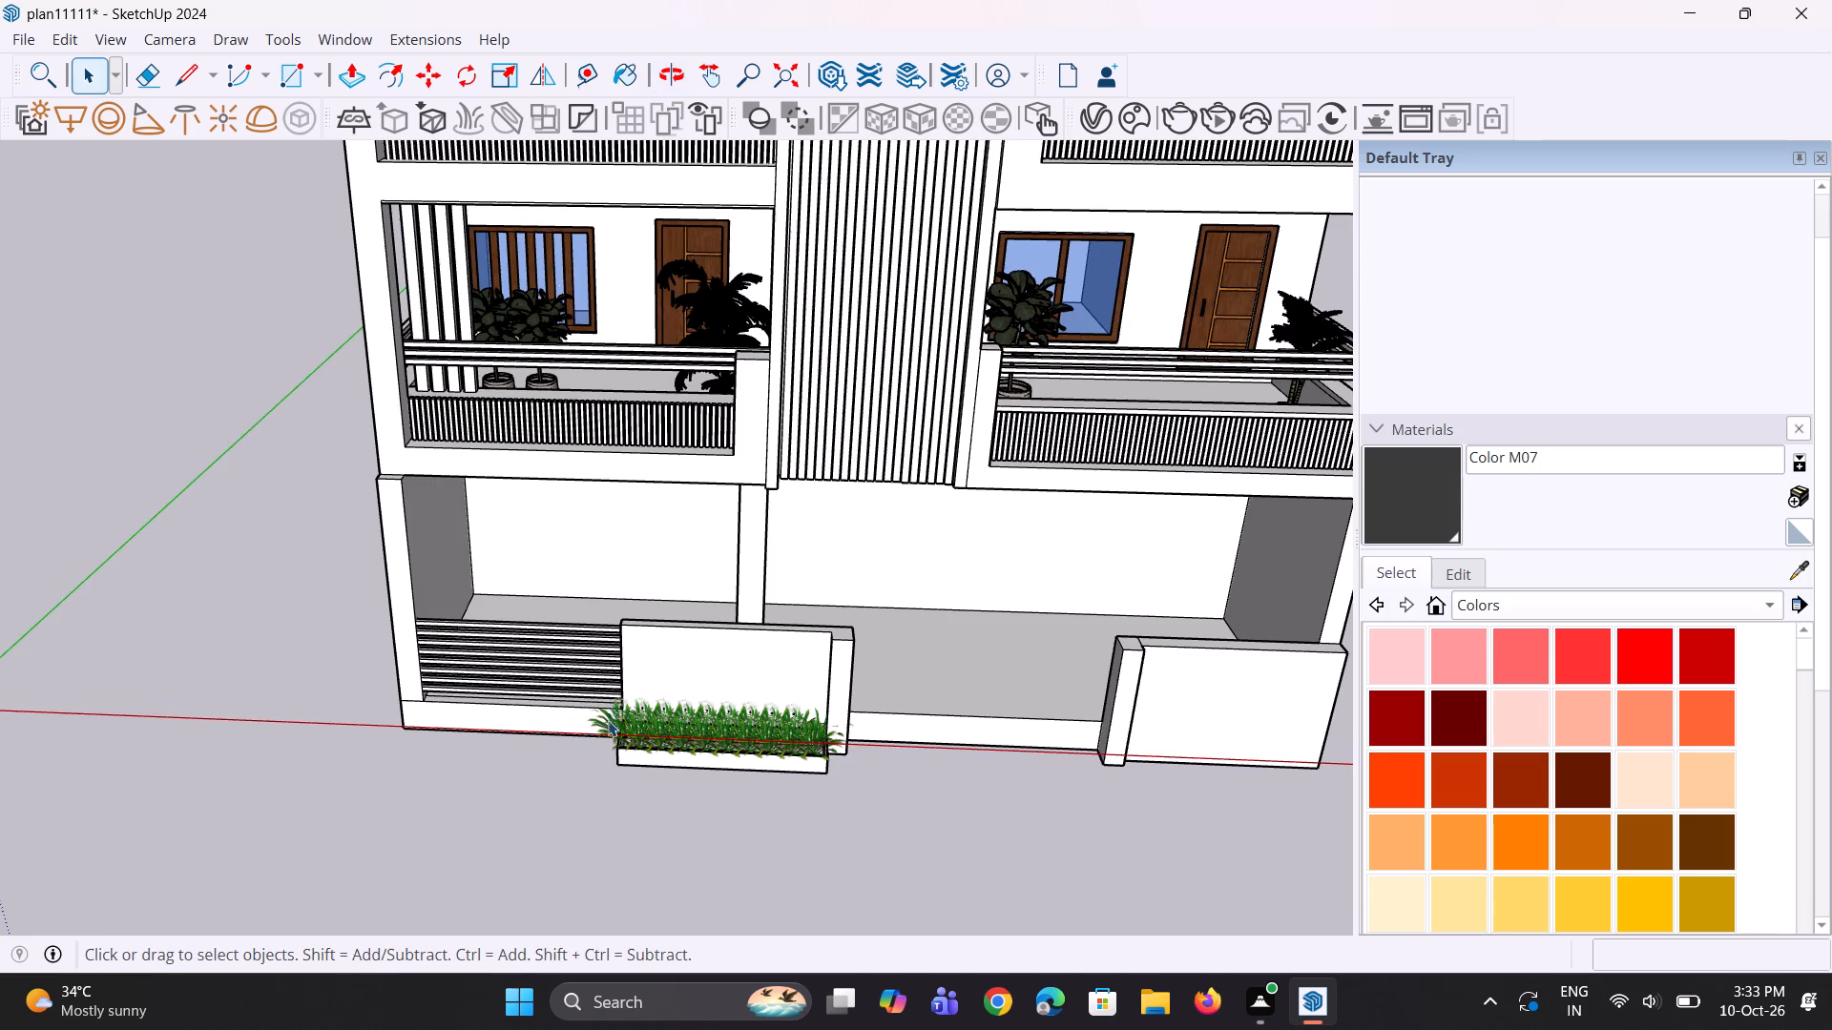
scroll(604, 744, "down", 12)
middle_click_drag(613, 757, 651, 612)
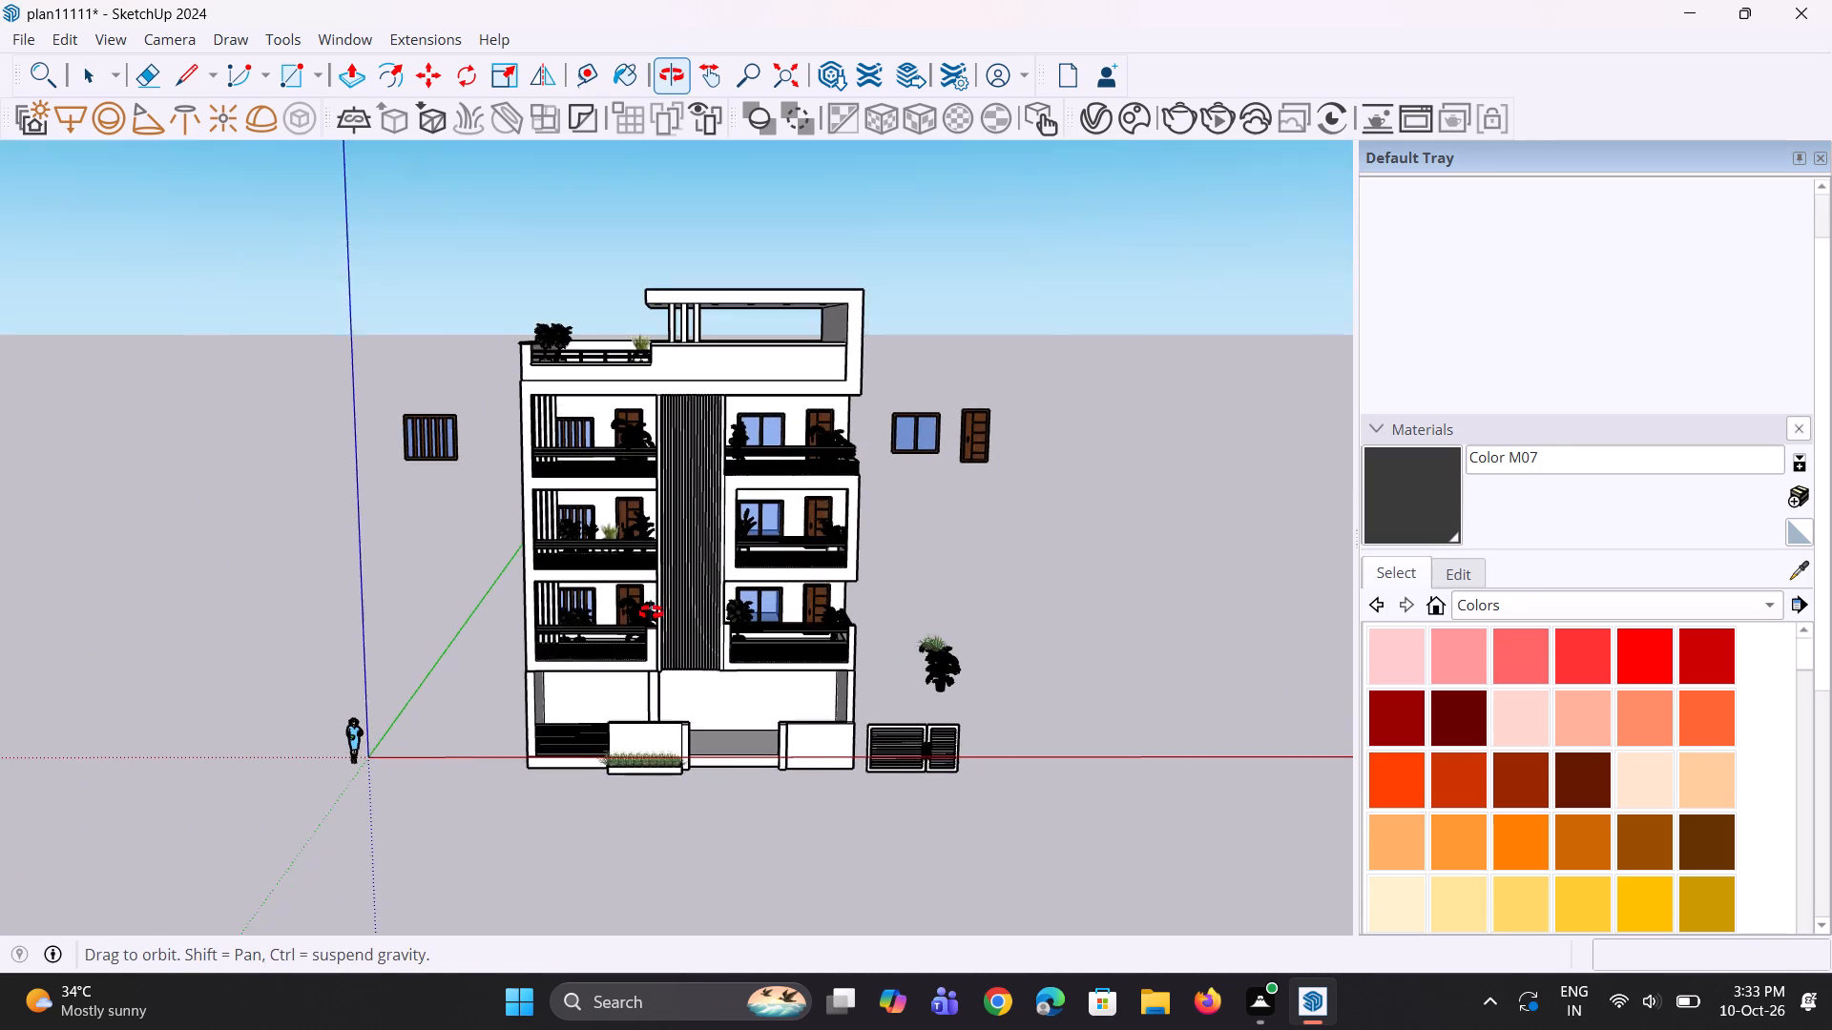
middle_click_drag(651, 612, 655, 595)
scroll(644, 737, "up", 11)
middle_click_drag(643, 737, 638, 762)
scroll(614, 729, "down", 4)
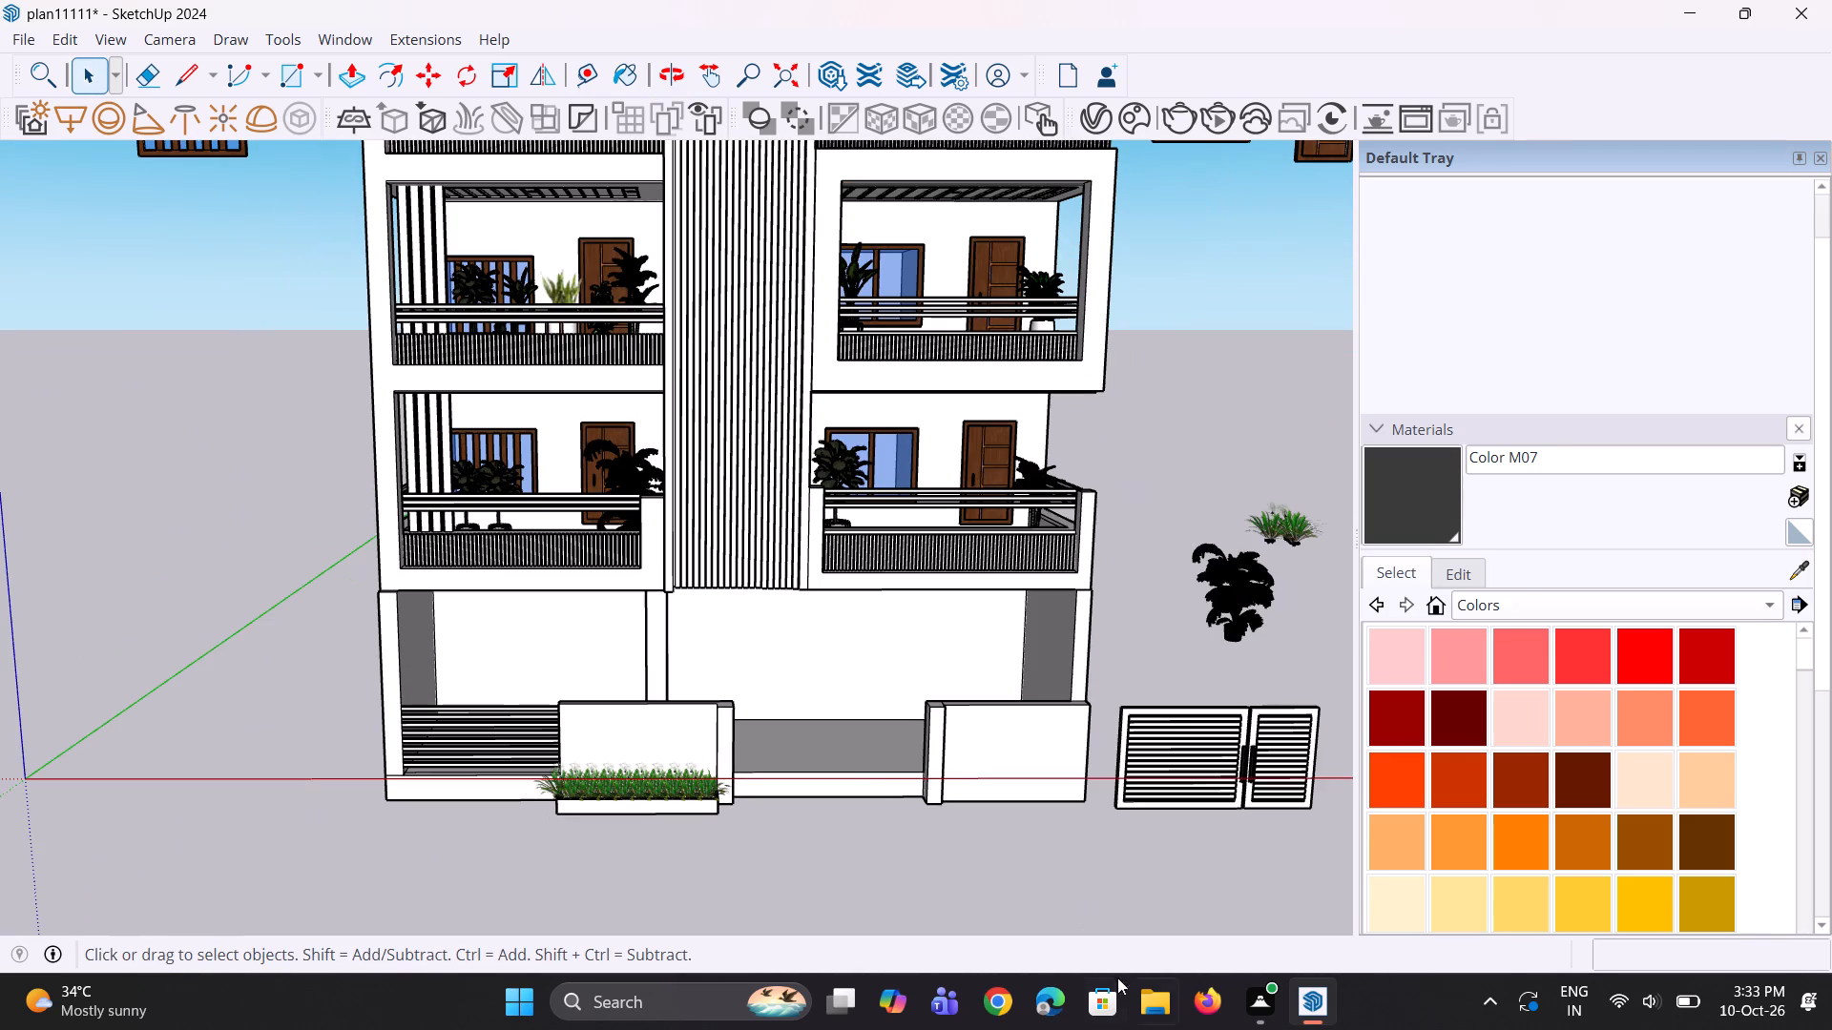
Switch to Chrome, open the 3D Warehouse website and search its models for "cars".
left_click(995, 1002)
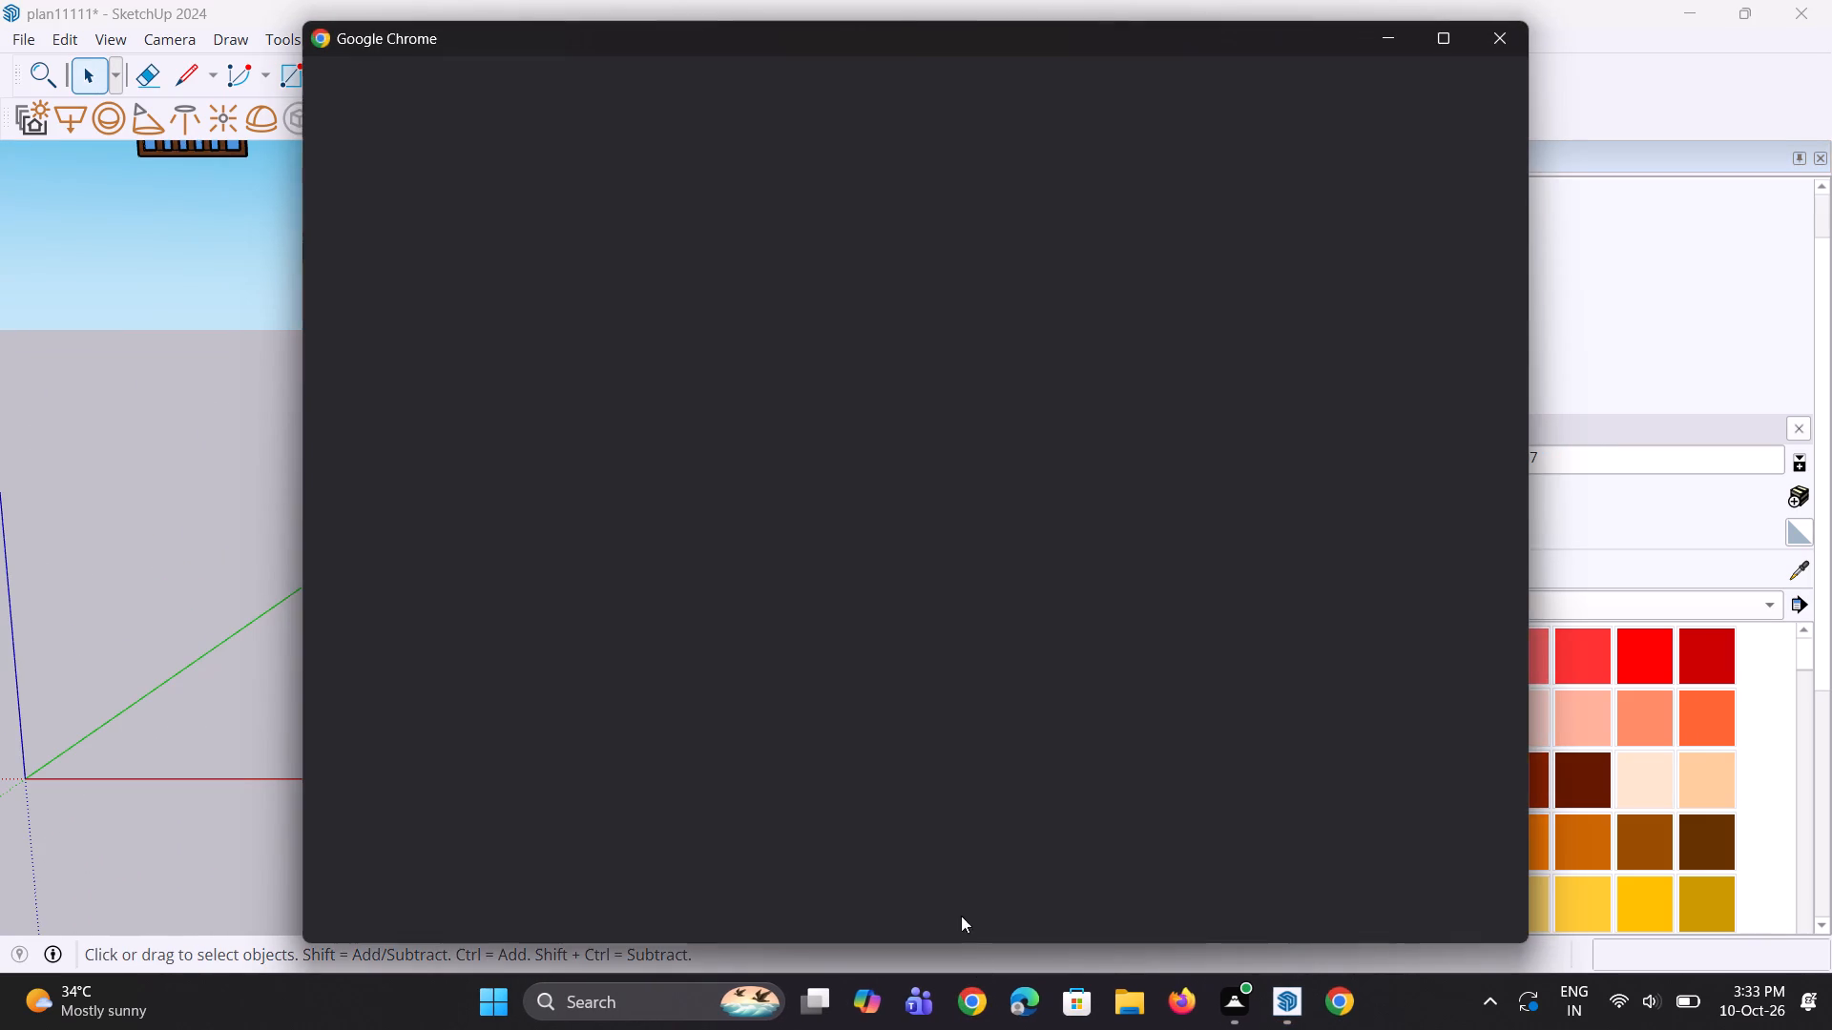
left_click(628, 516)
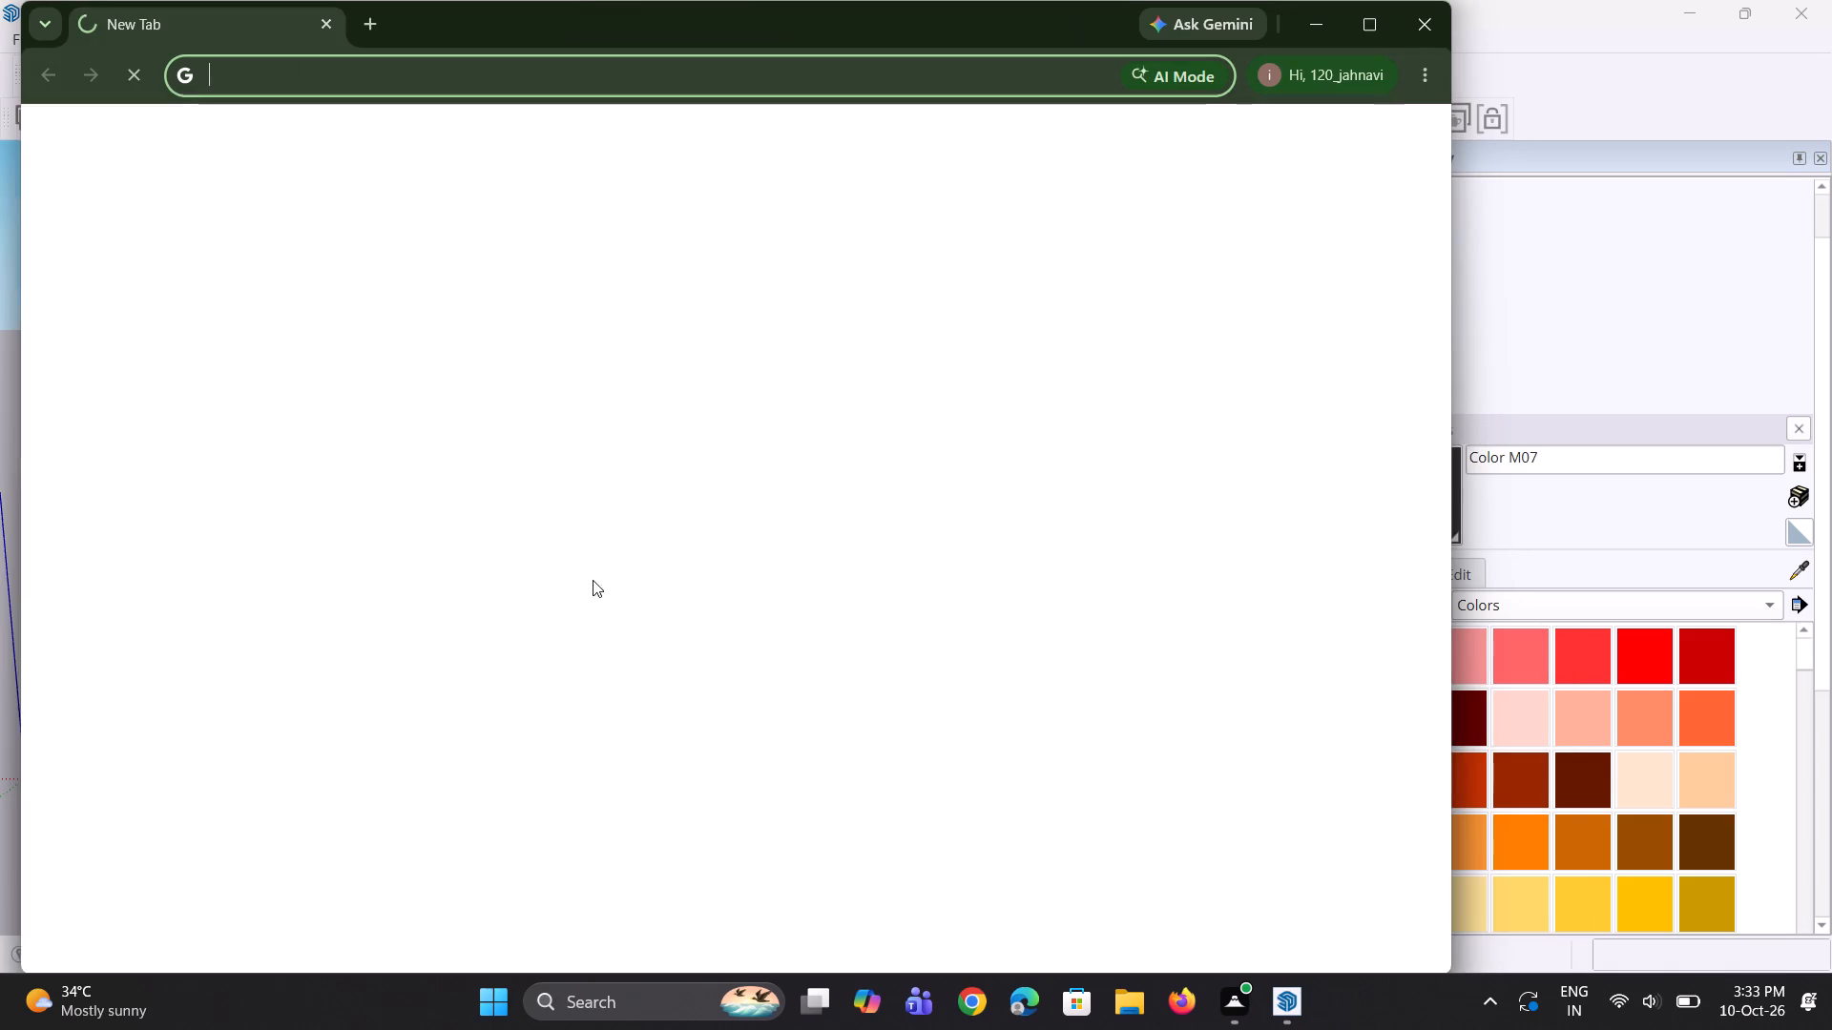
left_click(605, 510)
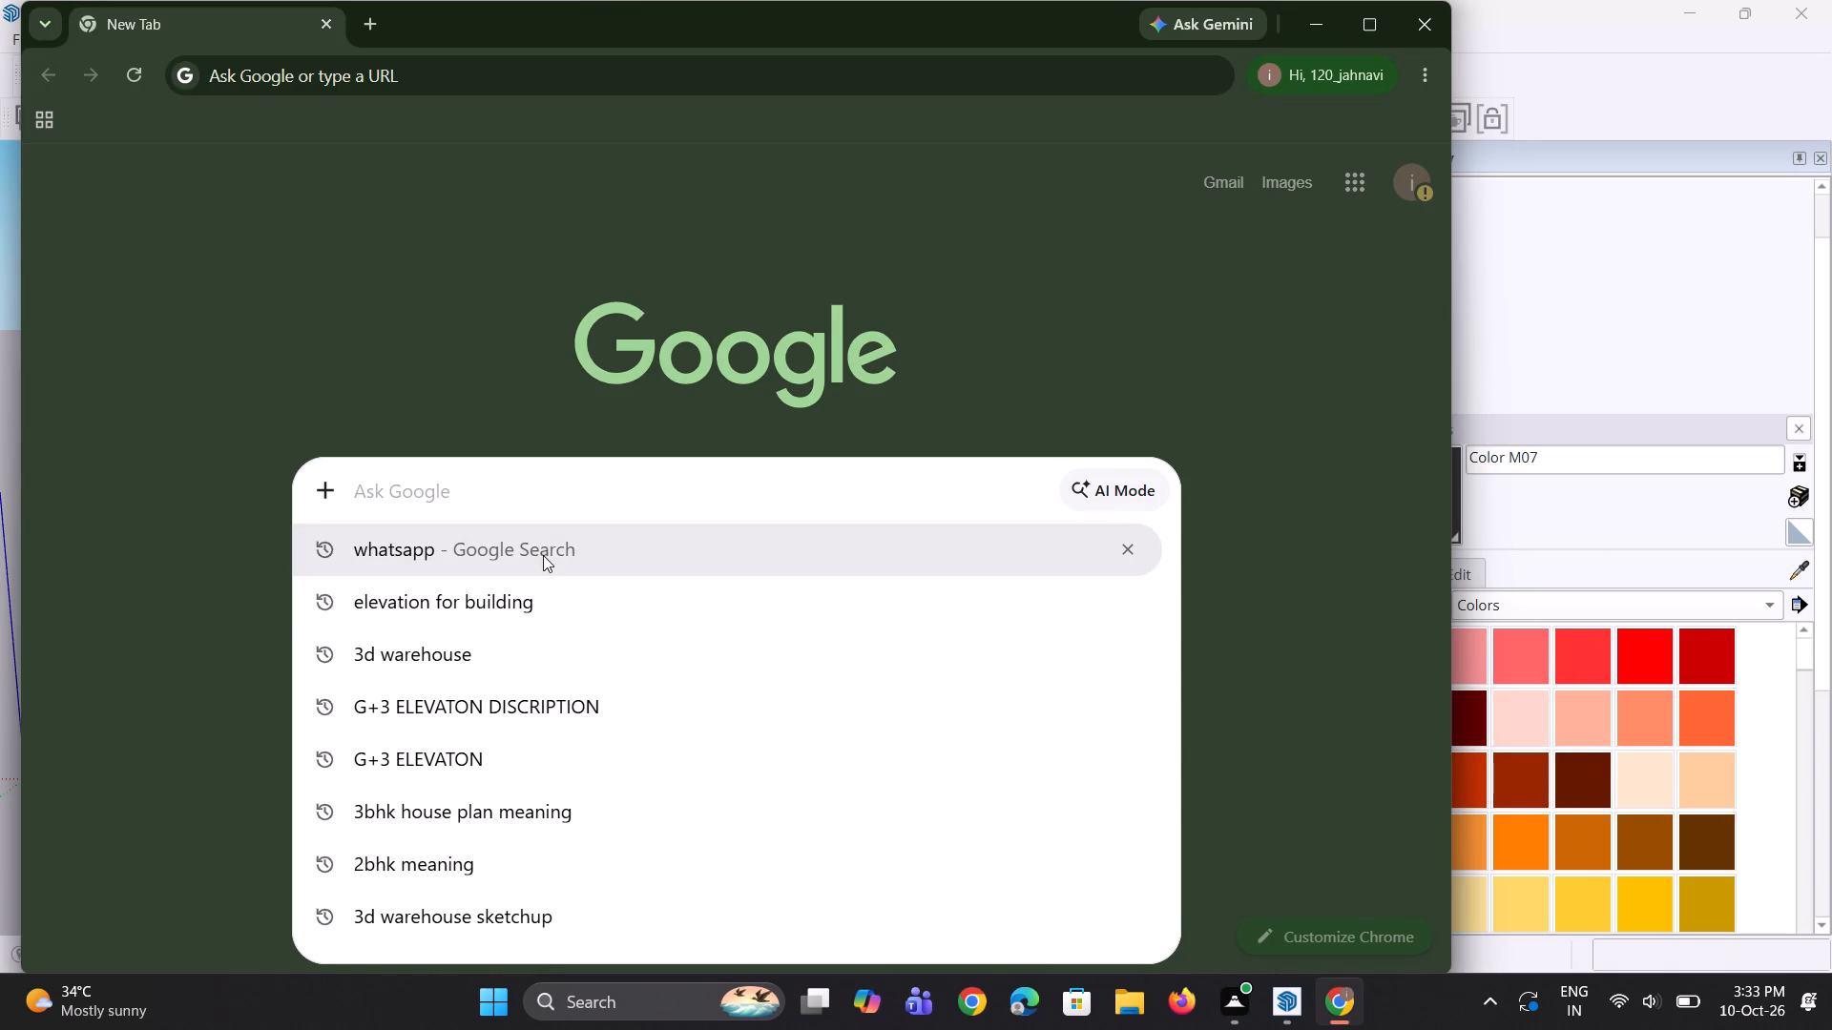
left_click(459, 668)
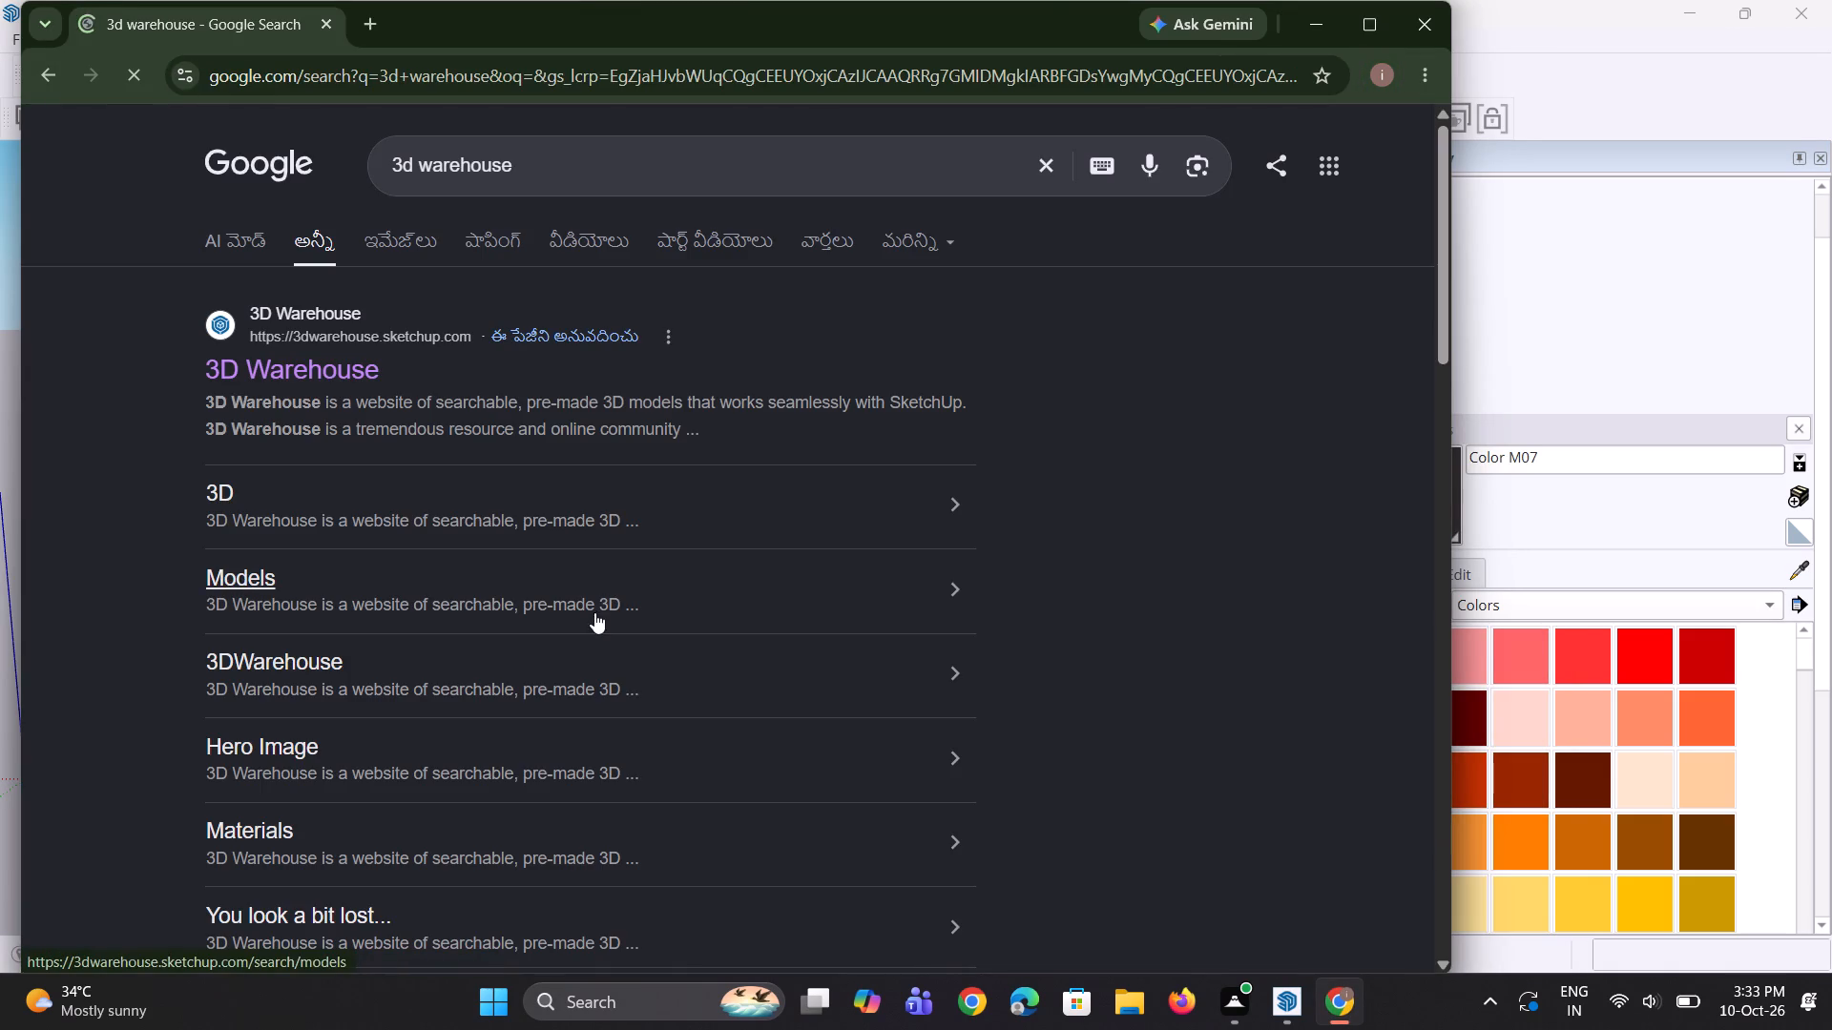
left_click(310, 384)
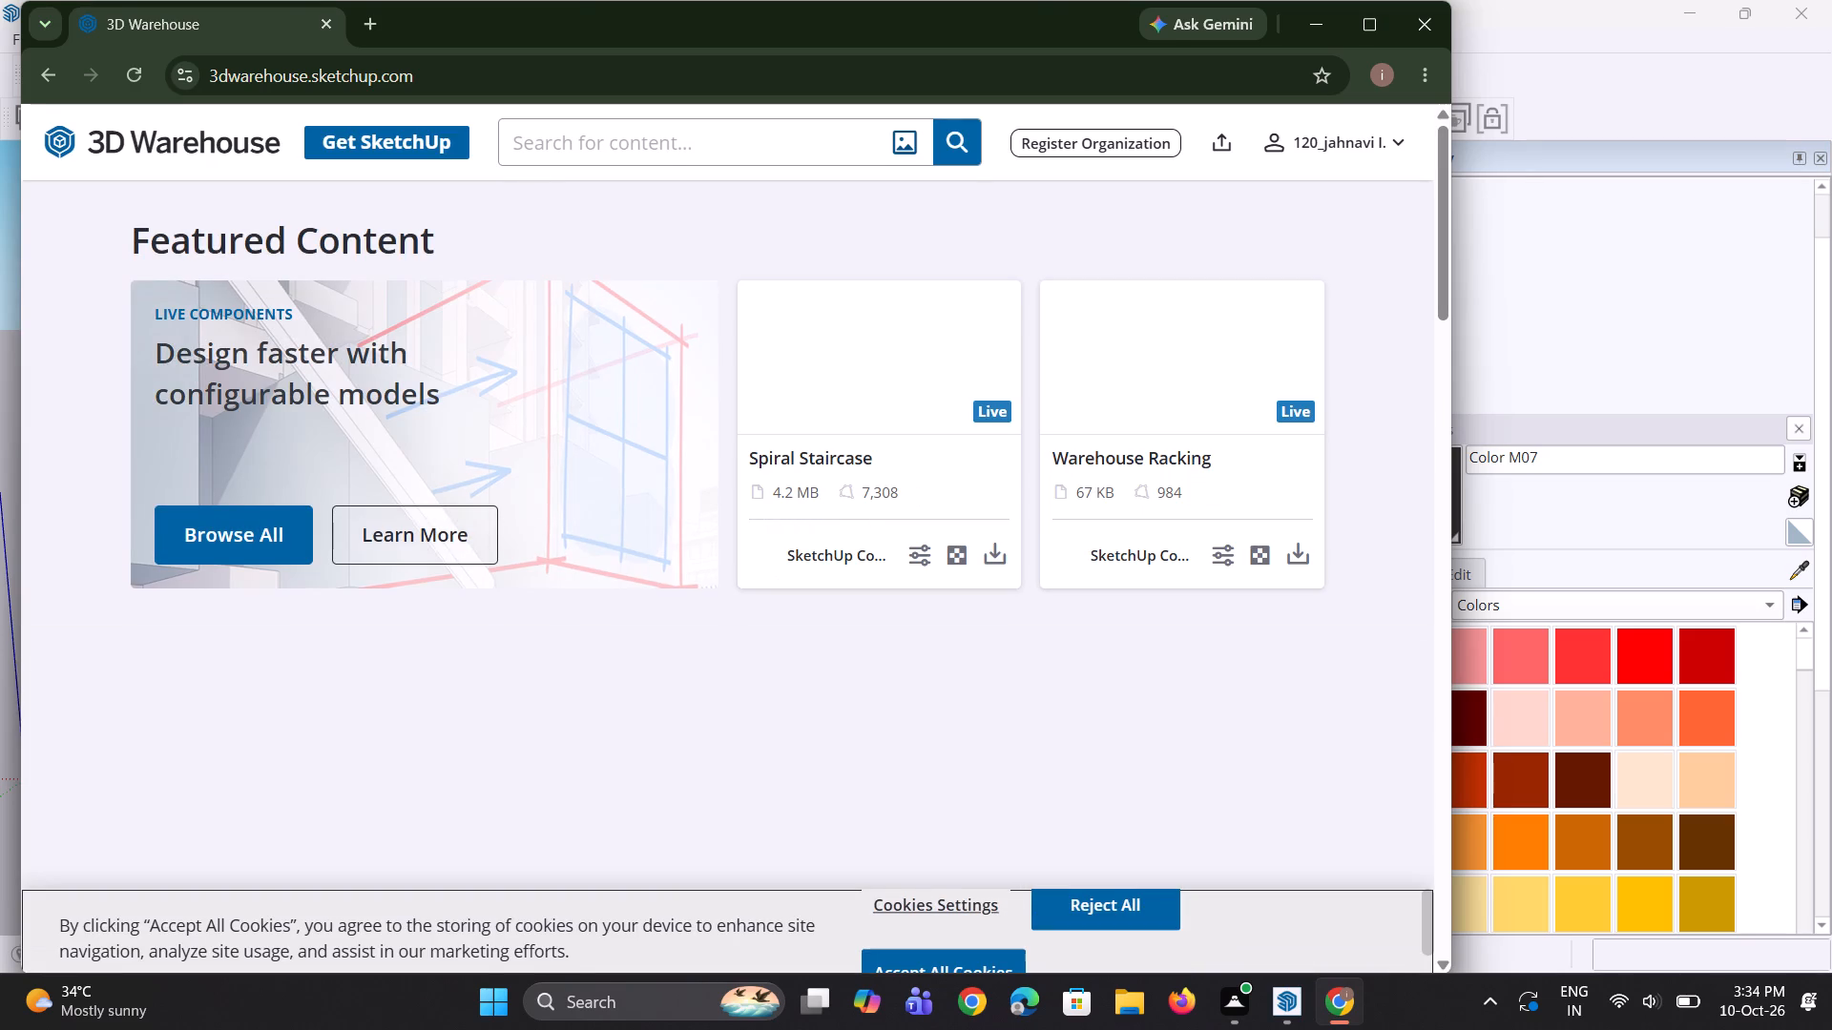
left_click(558, 146)
type("cars")
key("Return")
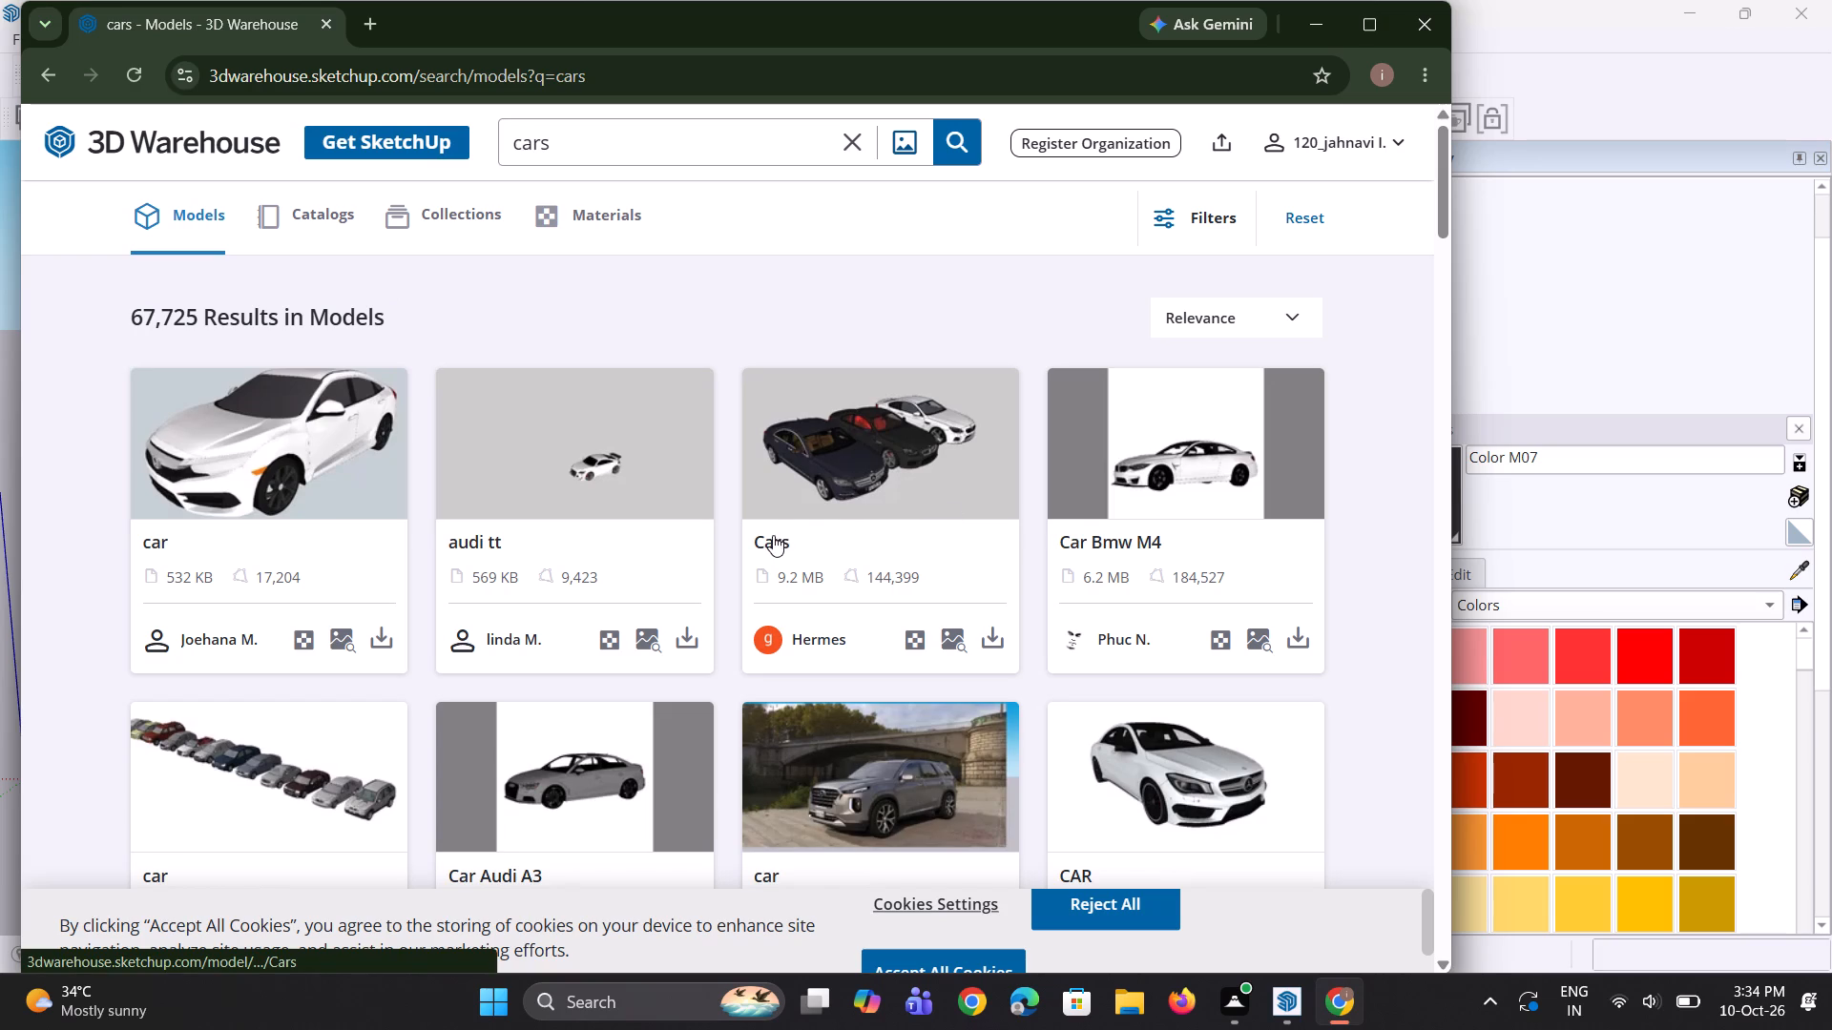
Browse the car models and try to download the 532 KB white "car" as a SketchUp file.
scroll(810, 674, "down", 3)
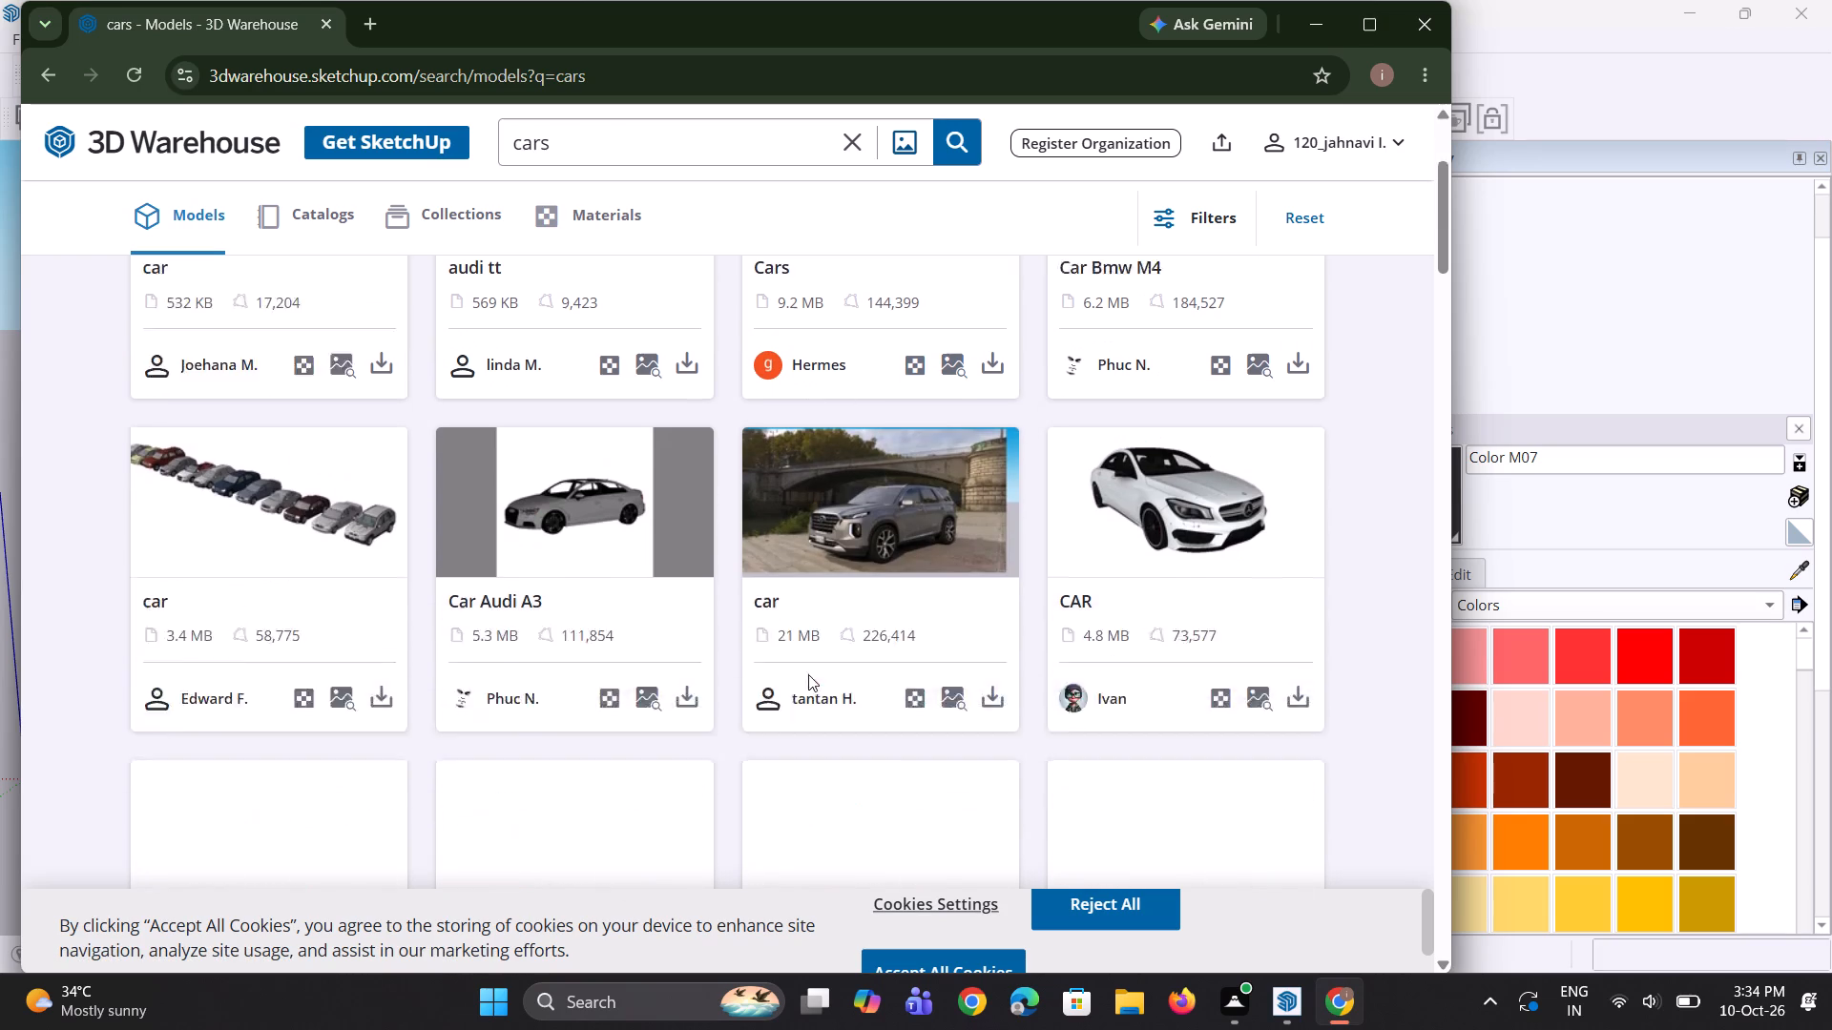
scroll(807, 672, "up", 1)
scroll(807, 672, "down", 2)
scroll(560, 741, "up", 3)
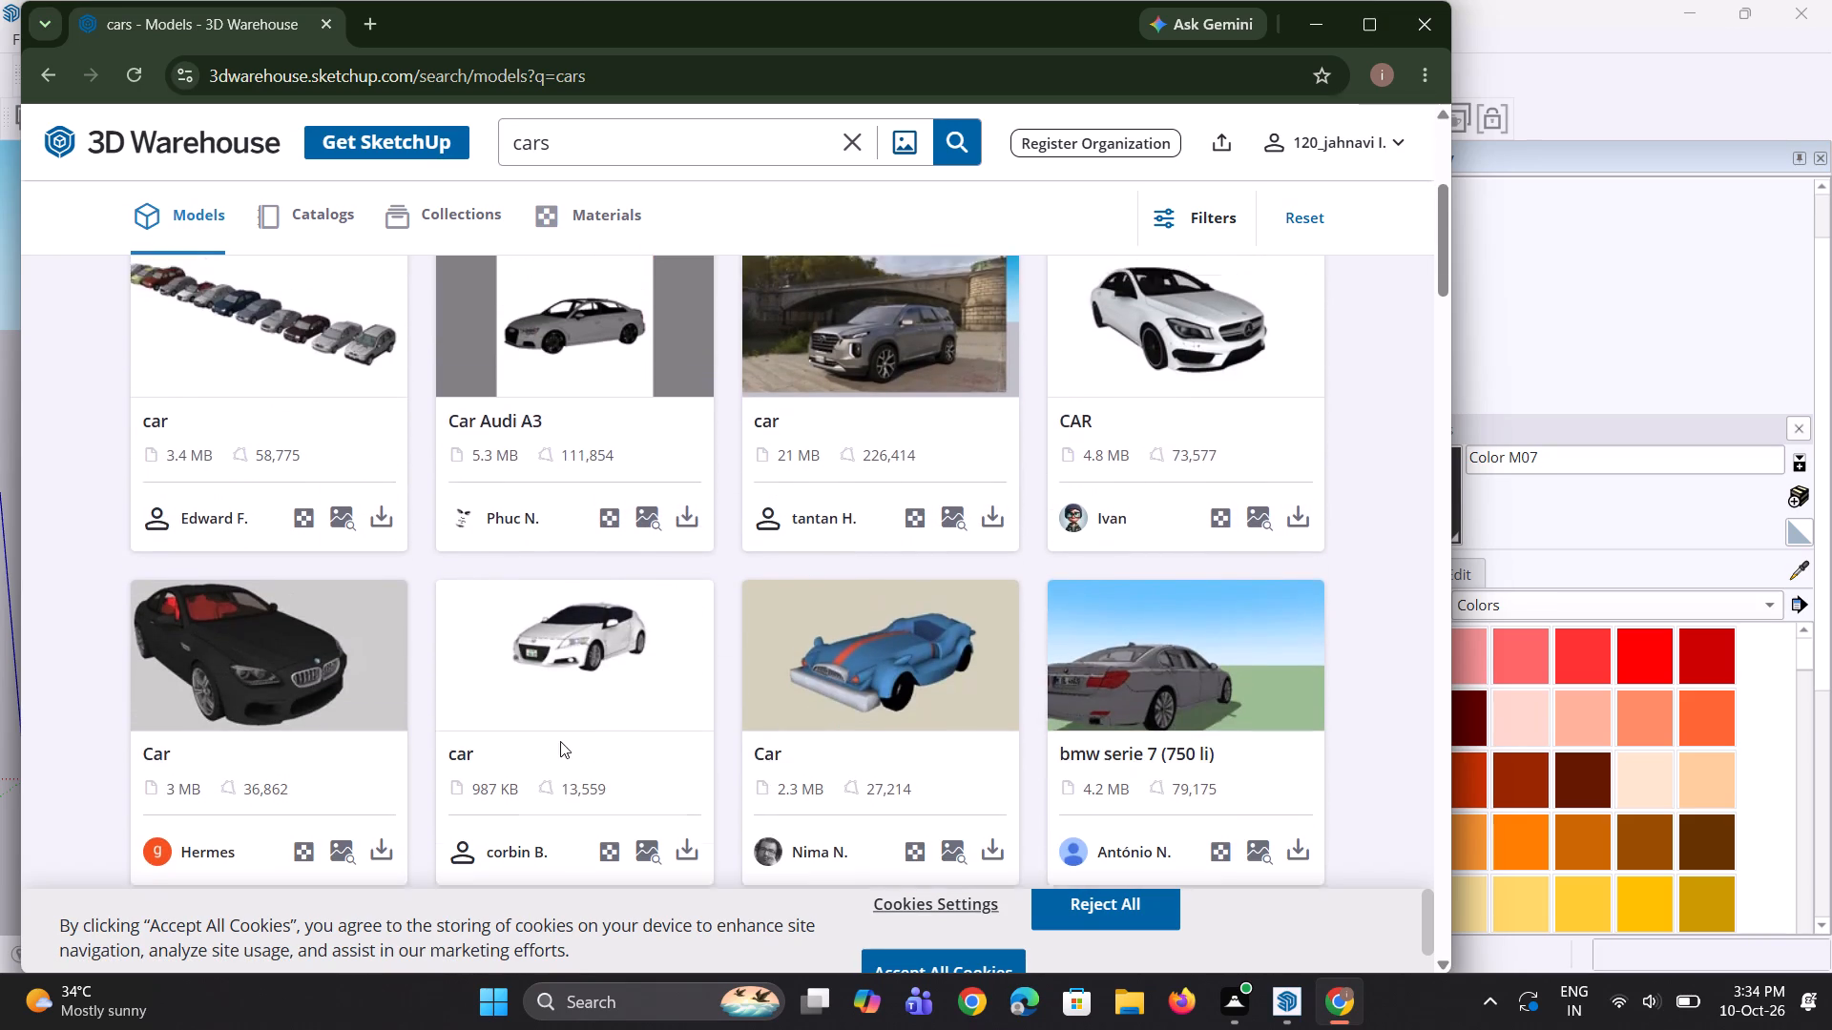
scroll(525, 736, "up", 2)
left_click(384, 648)
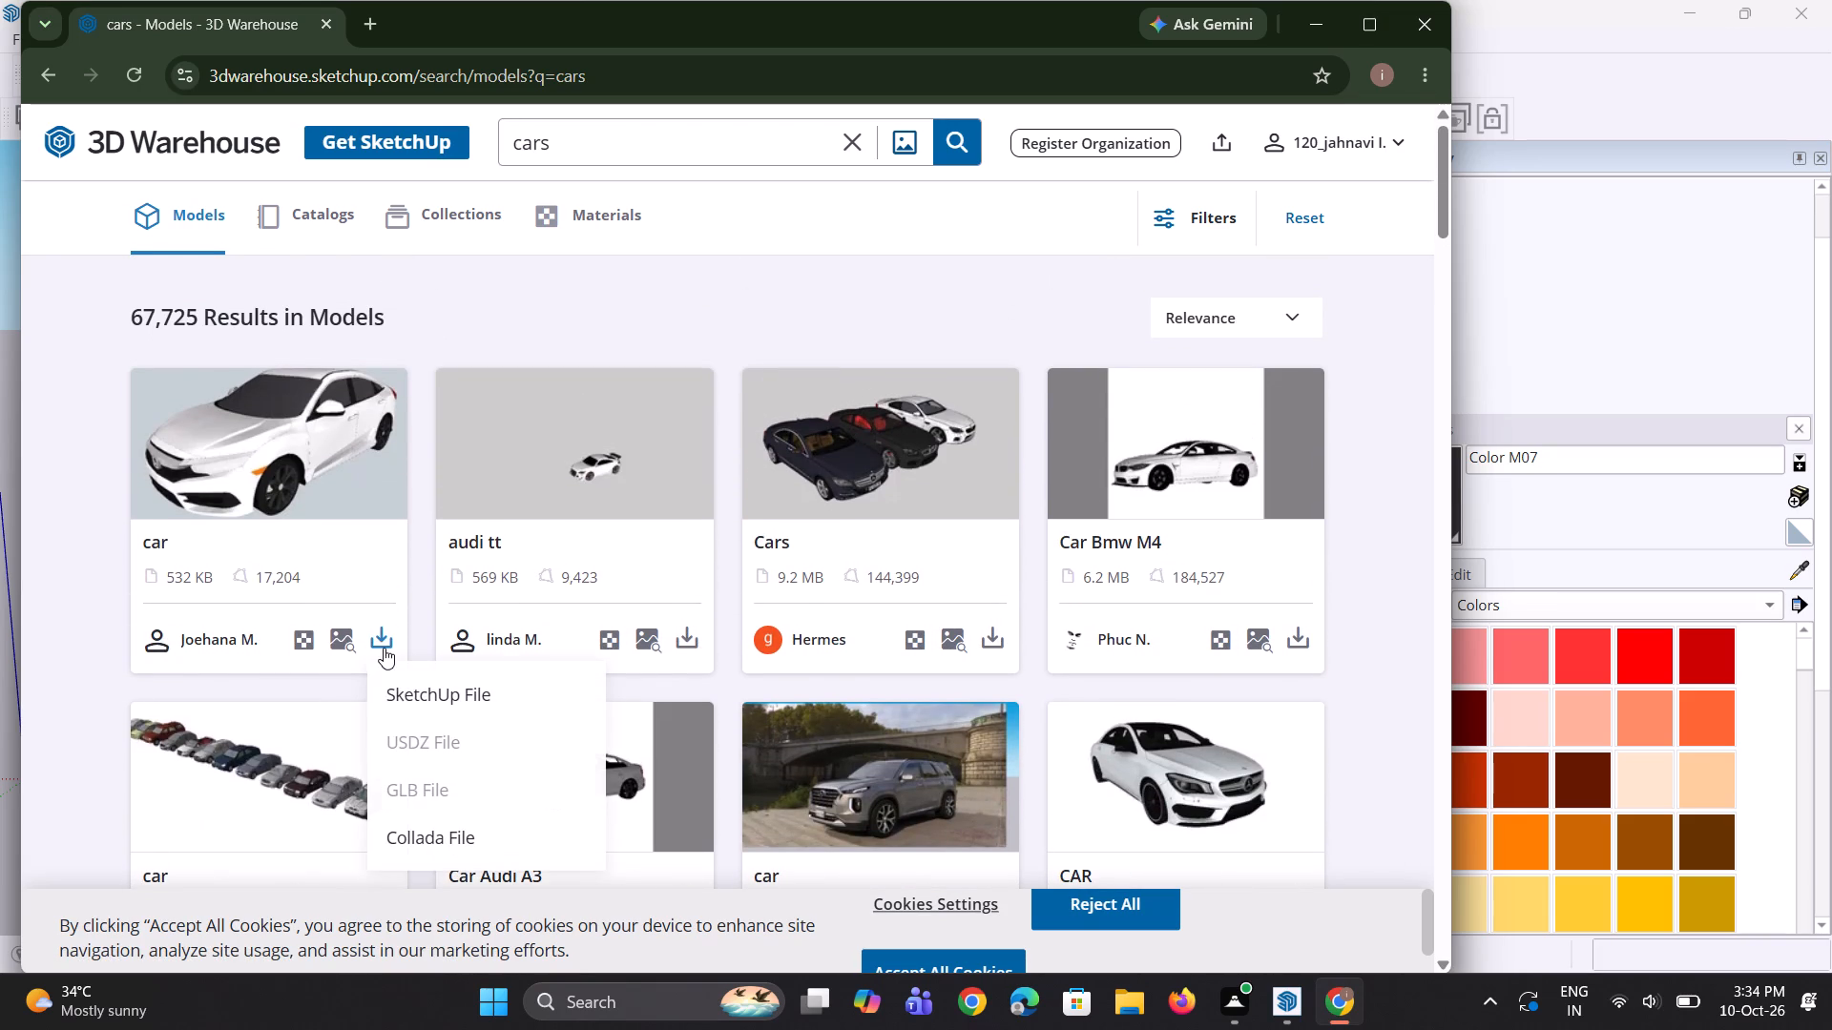
left_click(409, 700)
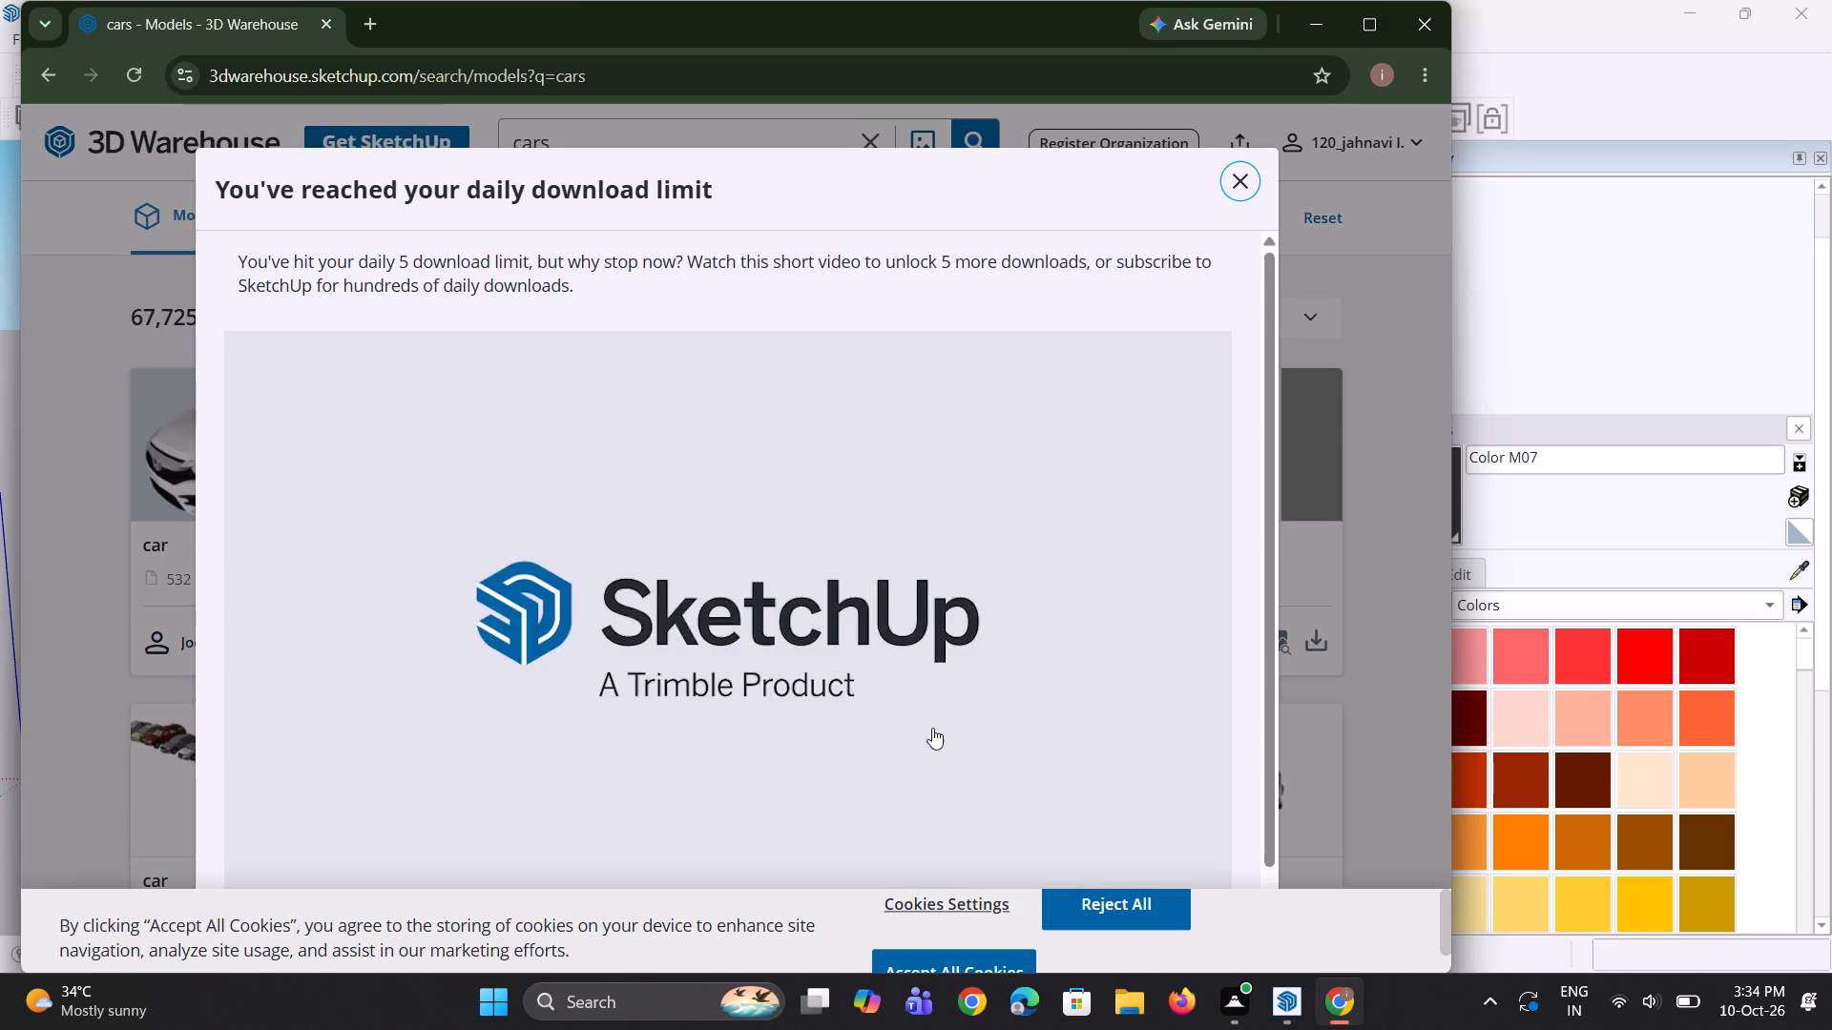
Unlock more downloads by playing the promotional video until it can be skipped, and decline the subscription offer.
scroll(830, 639, "down", 8)
scroll(1024, 690, "down", 2)
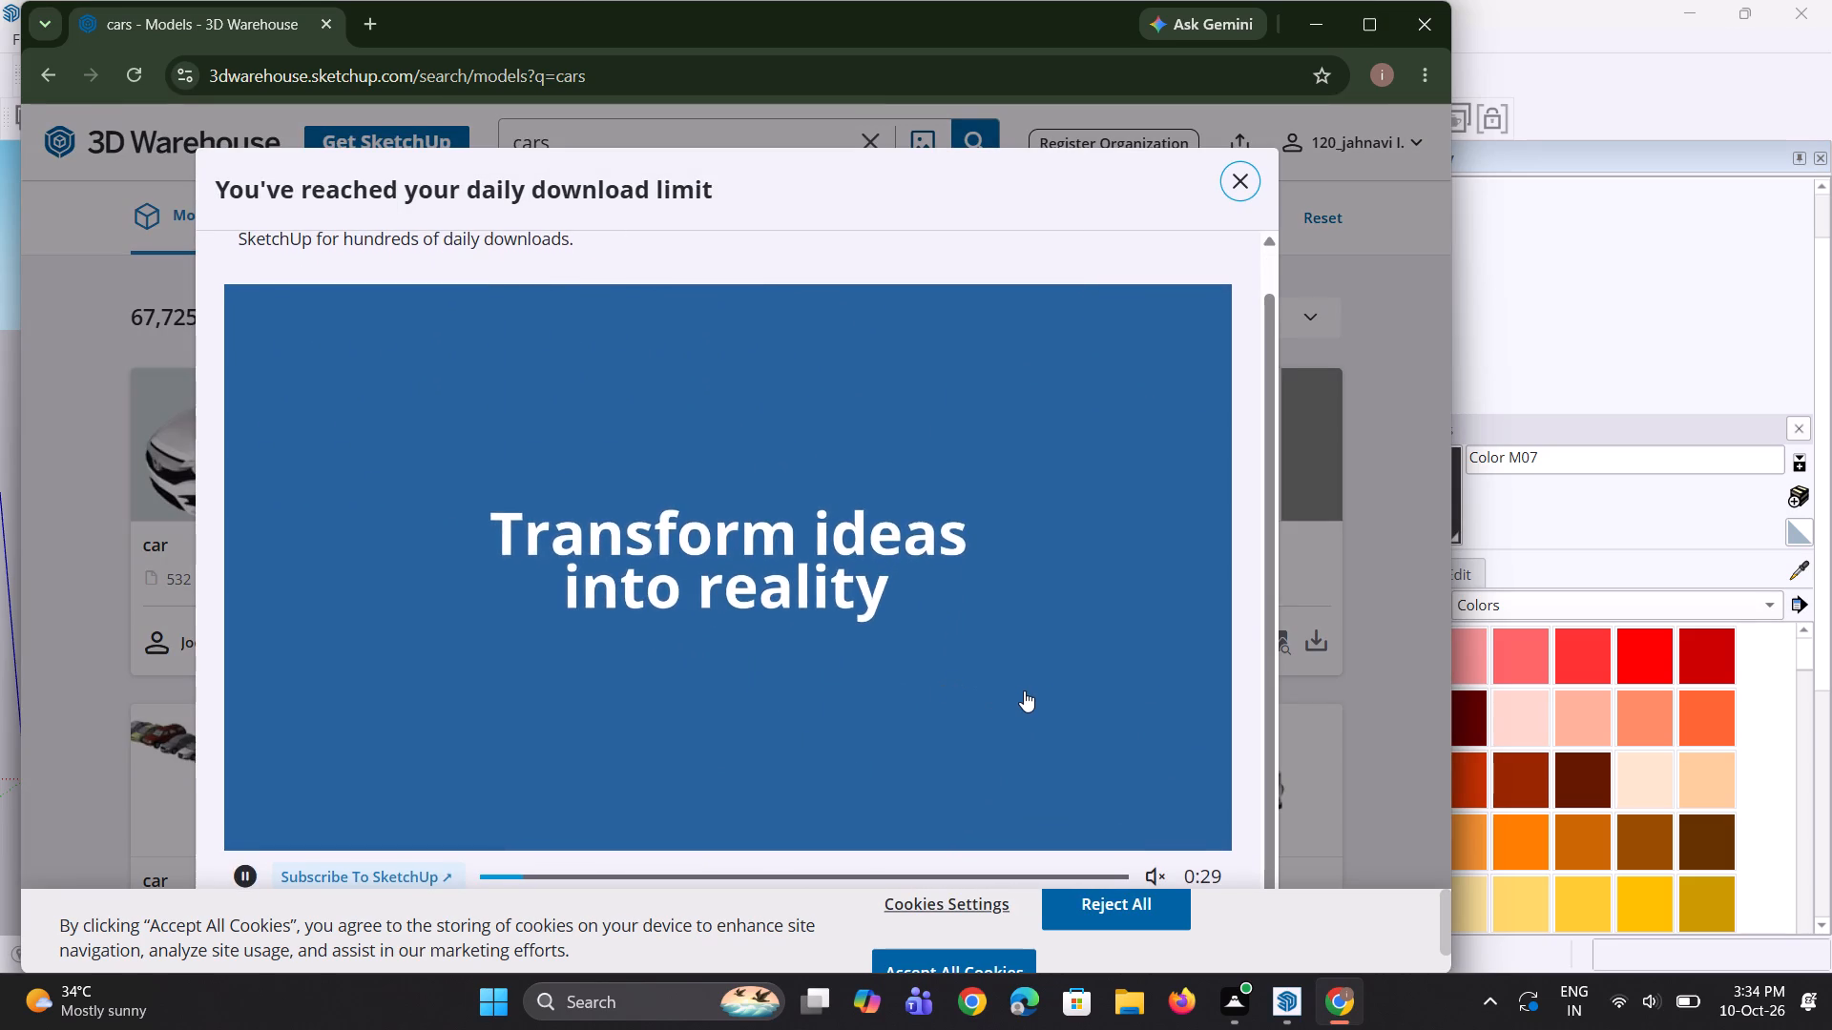
scroll(1024, 690, "down", 2)
scroll(807, 763, "down", 3)
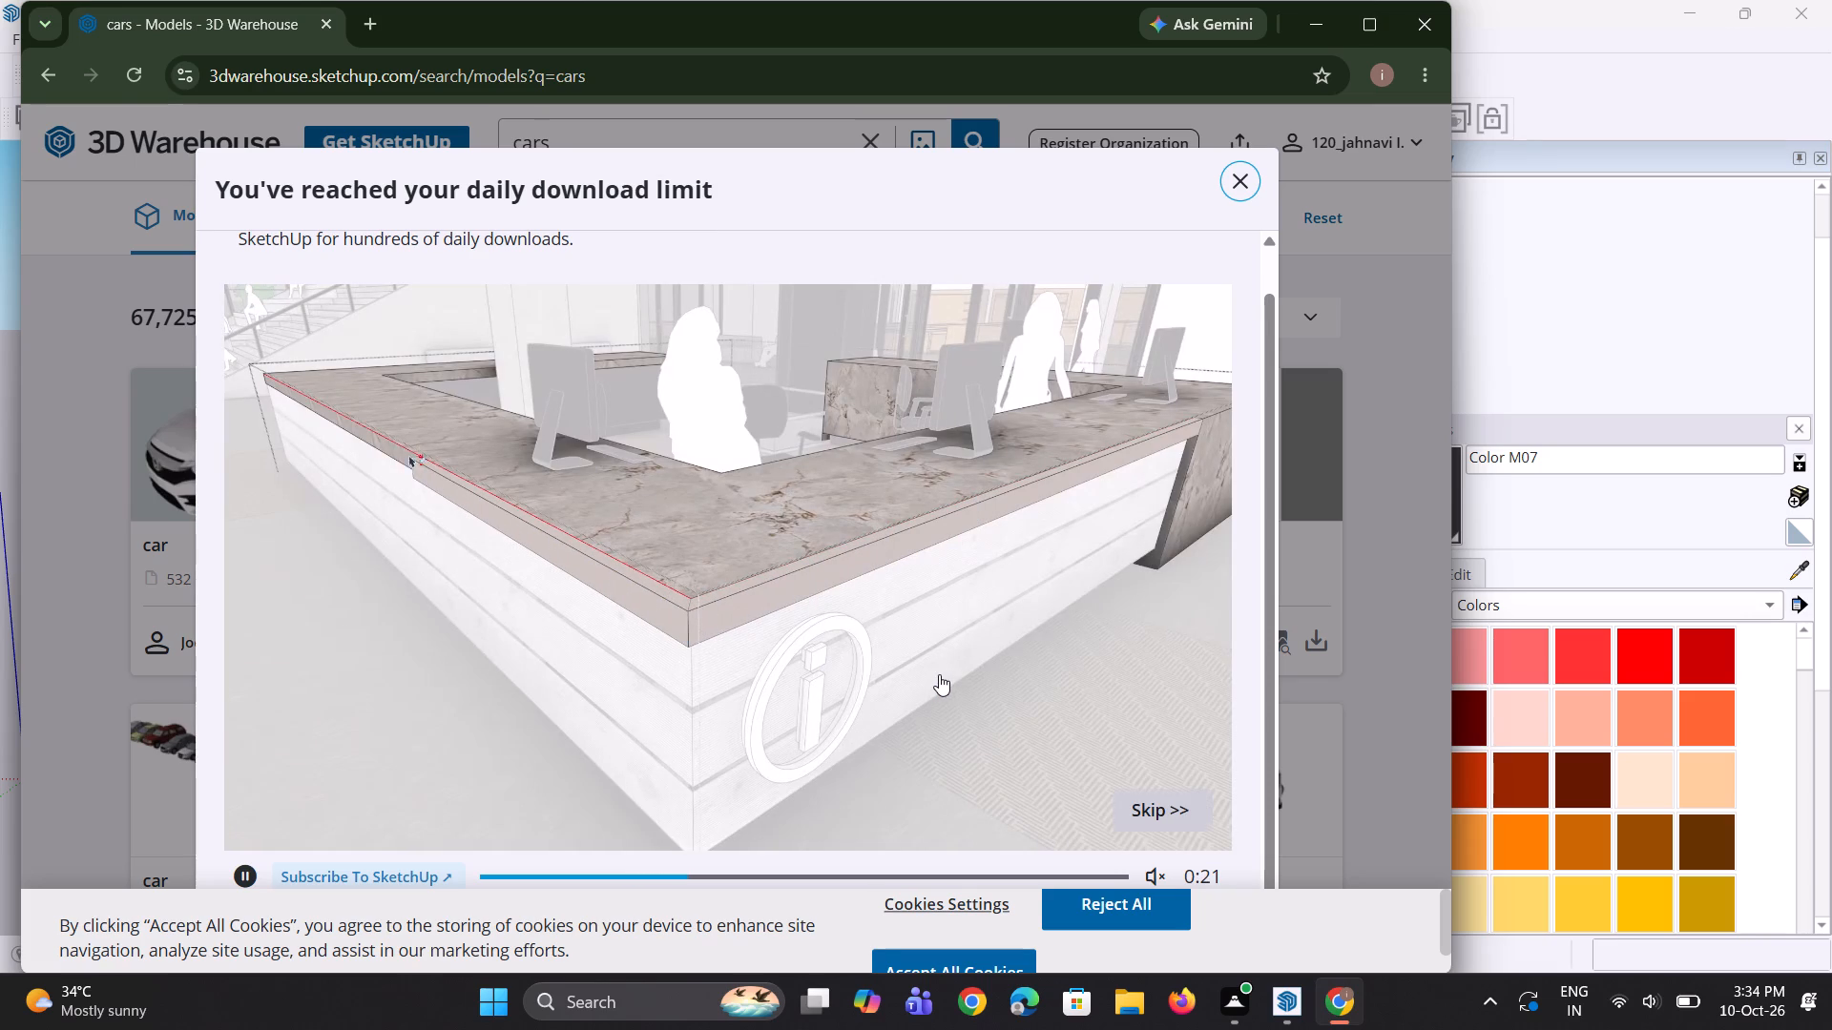
left_click(1131, 806)
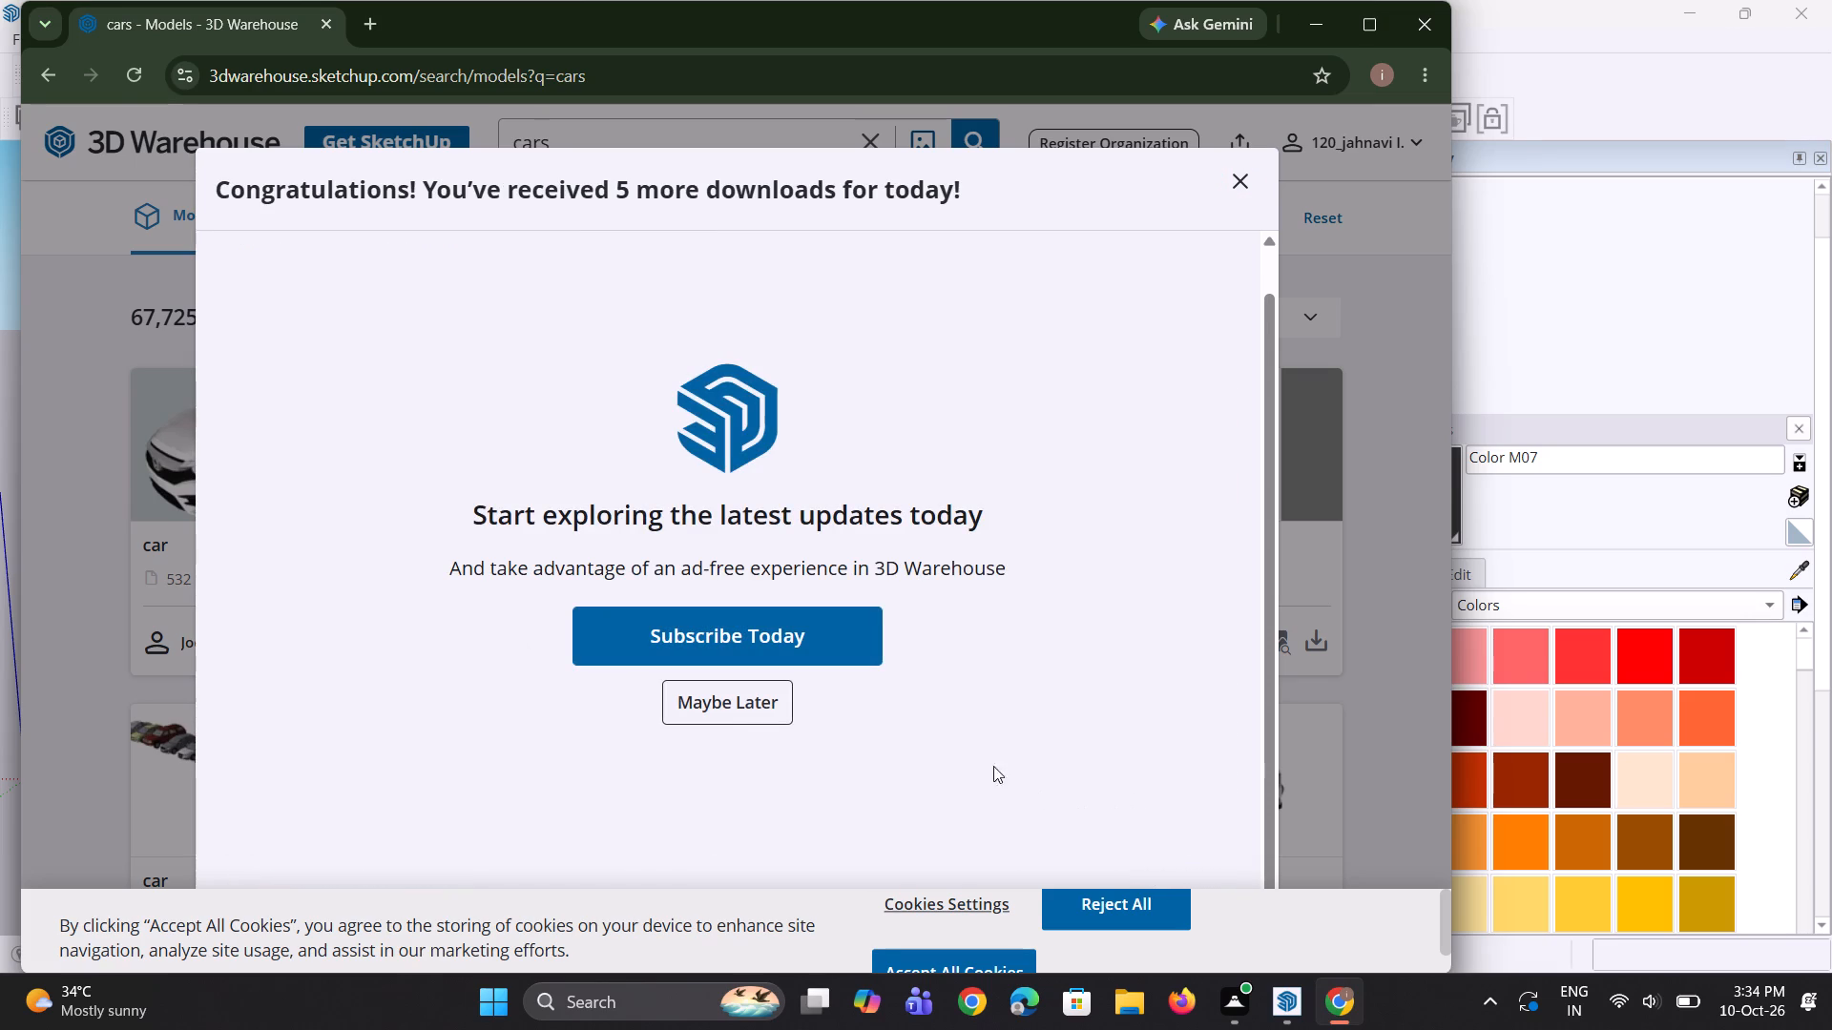
left_click(720, 704)
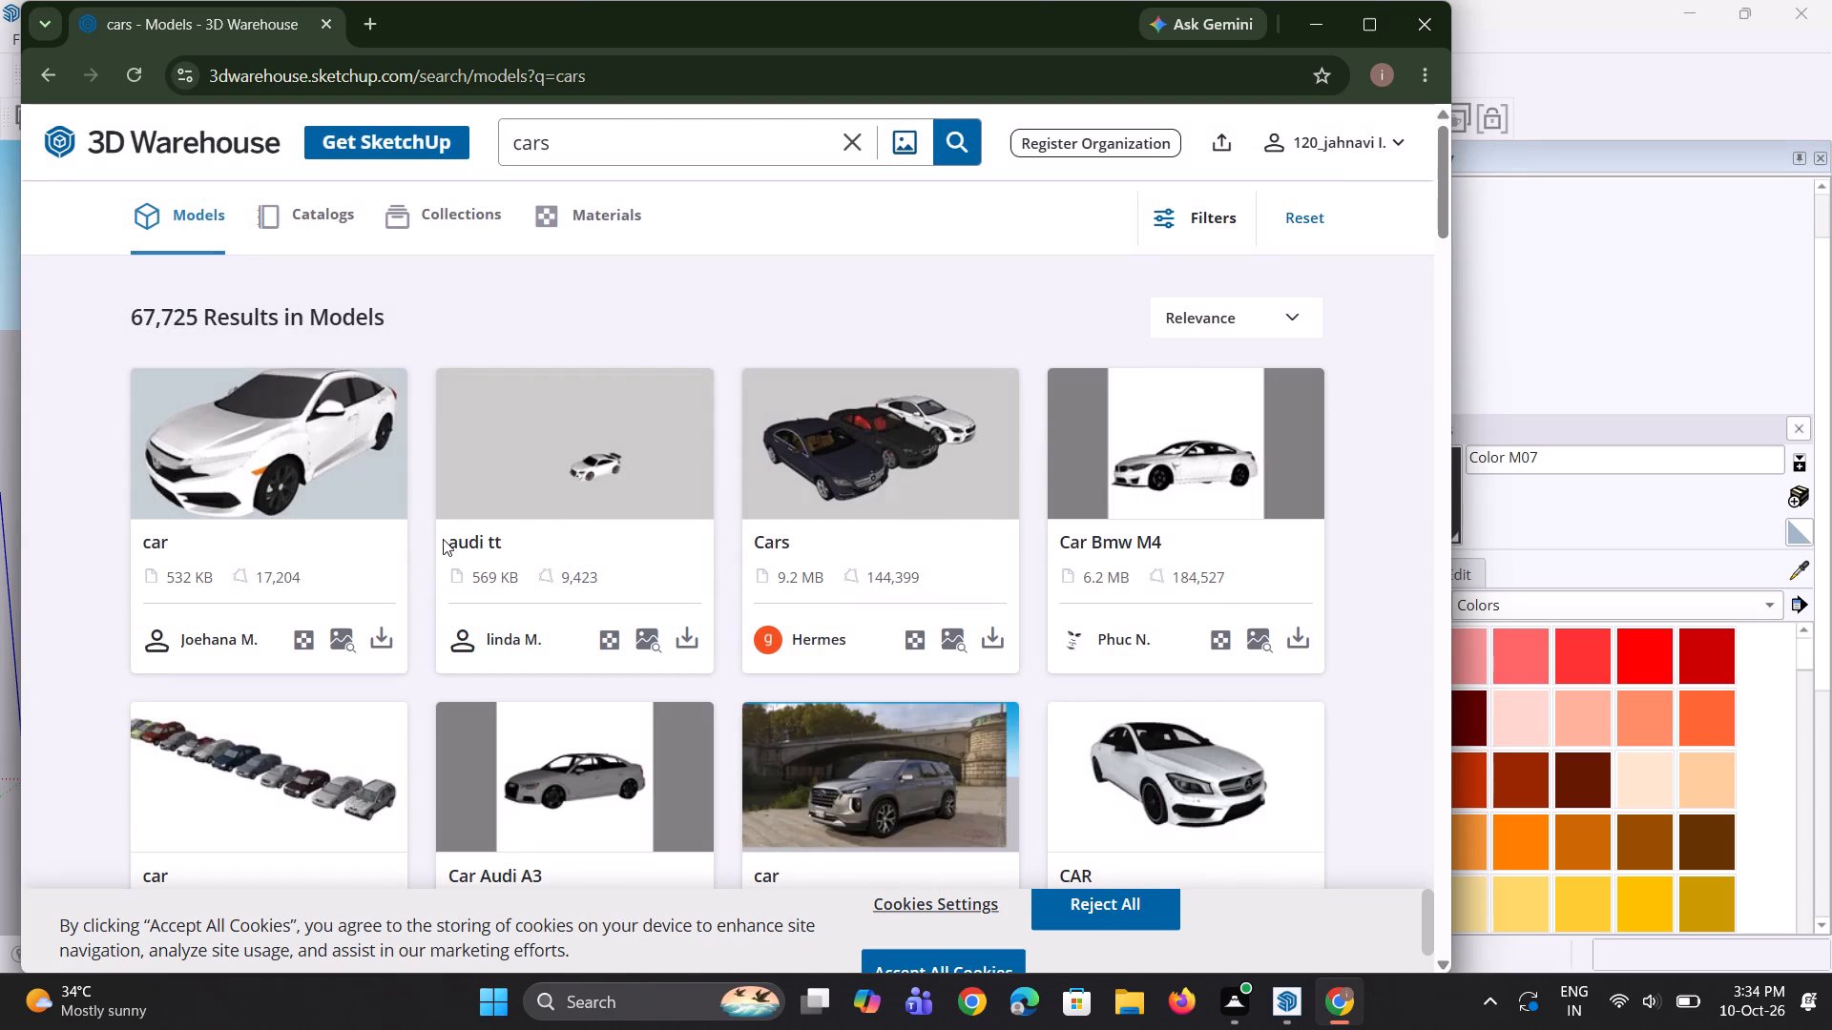
Download the 532 KB white "car" model as a SketchUp file, and return to the building model in SketchUp.
left_click(385, 635)
left_click(427, 685)
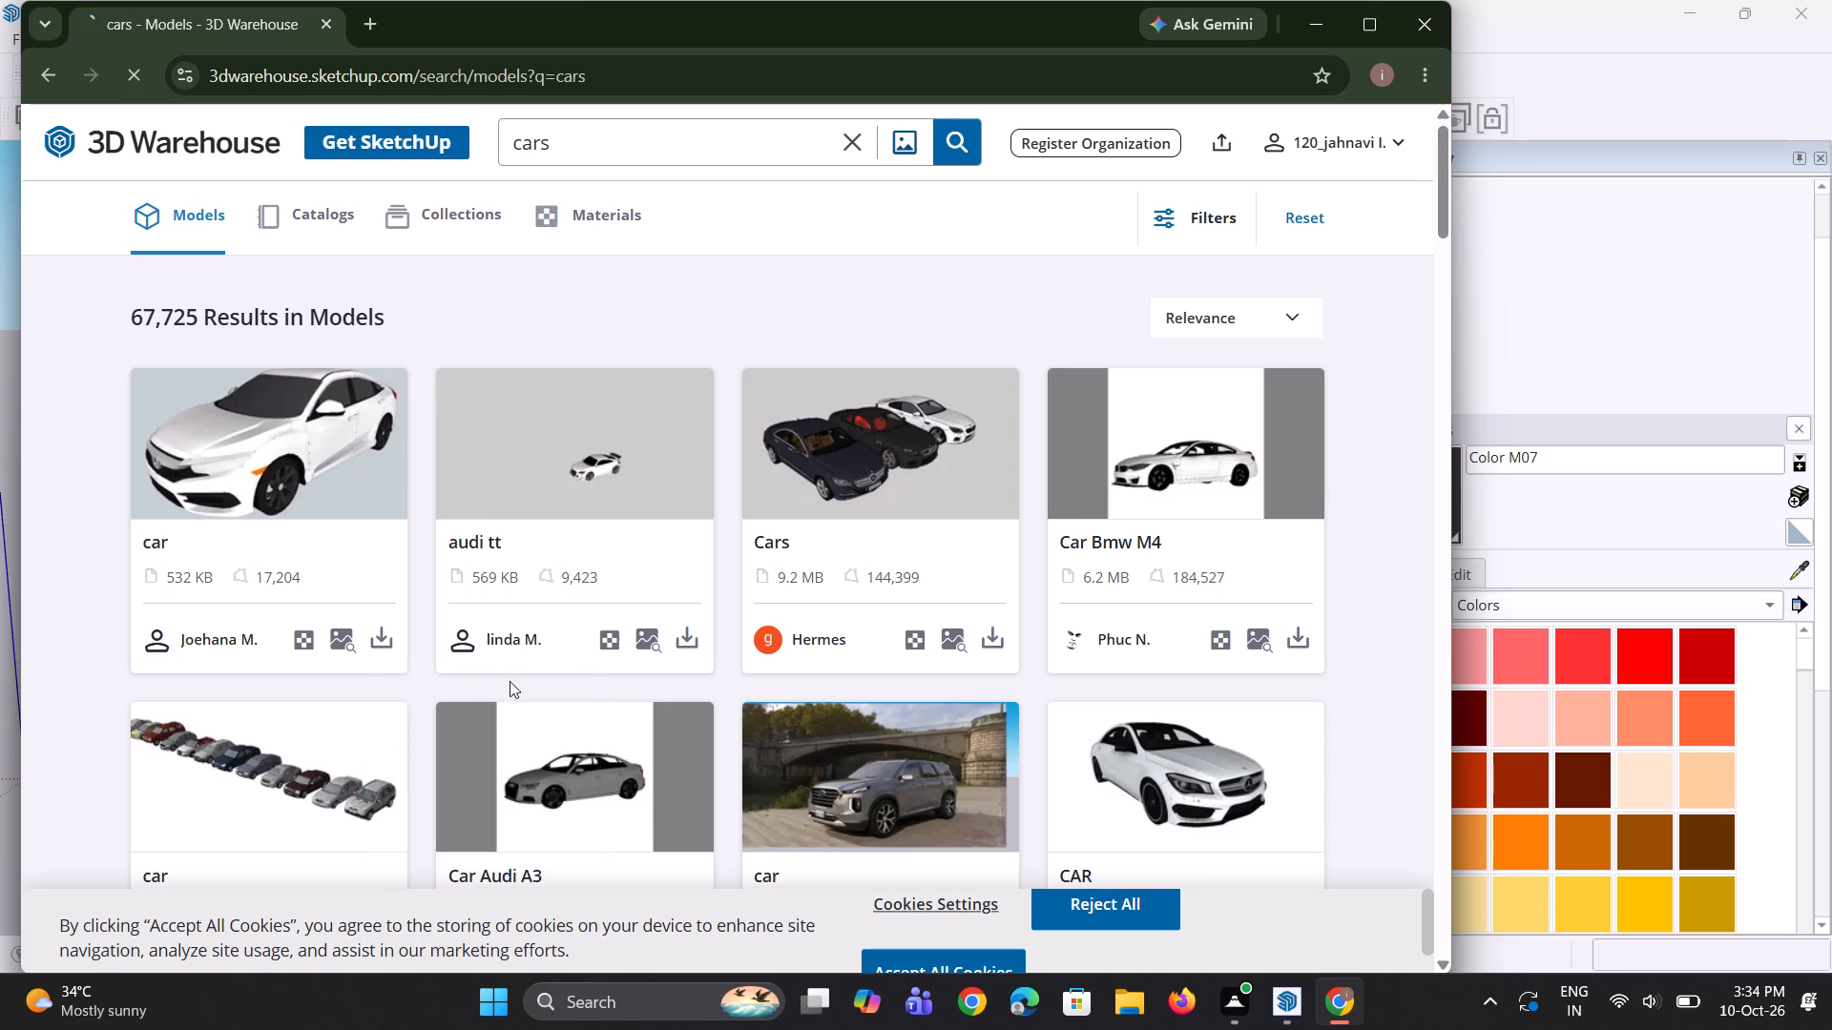
scroll(789, 638, "down", 7)
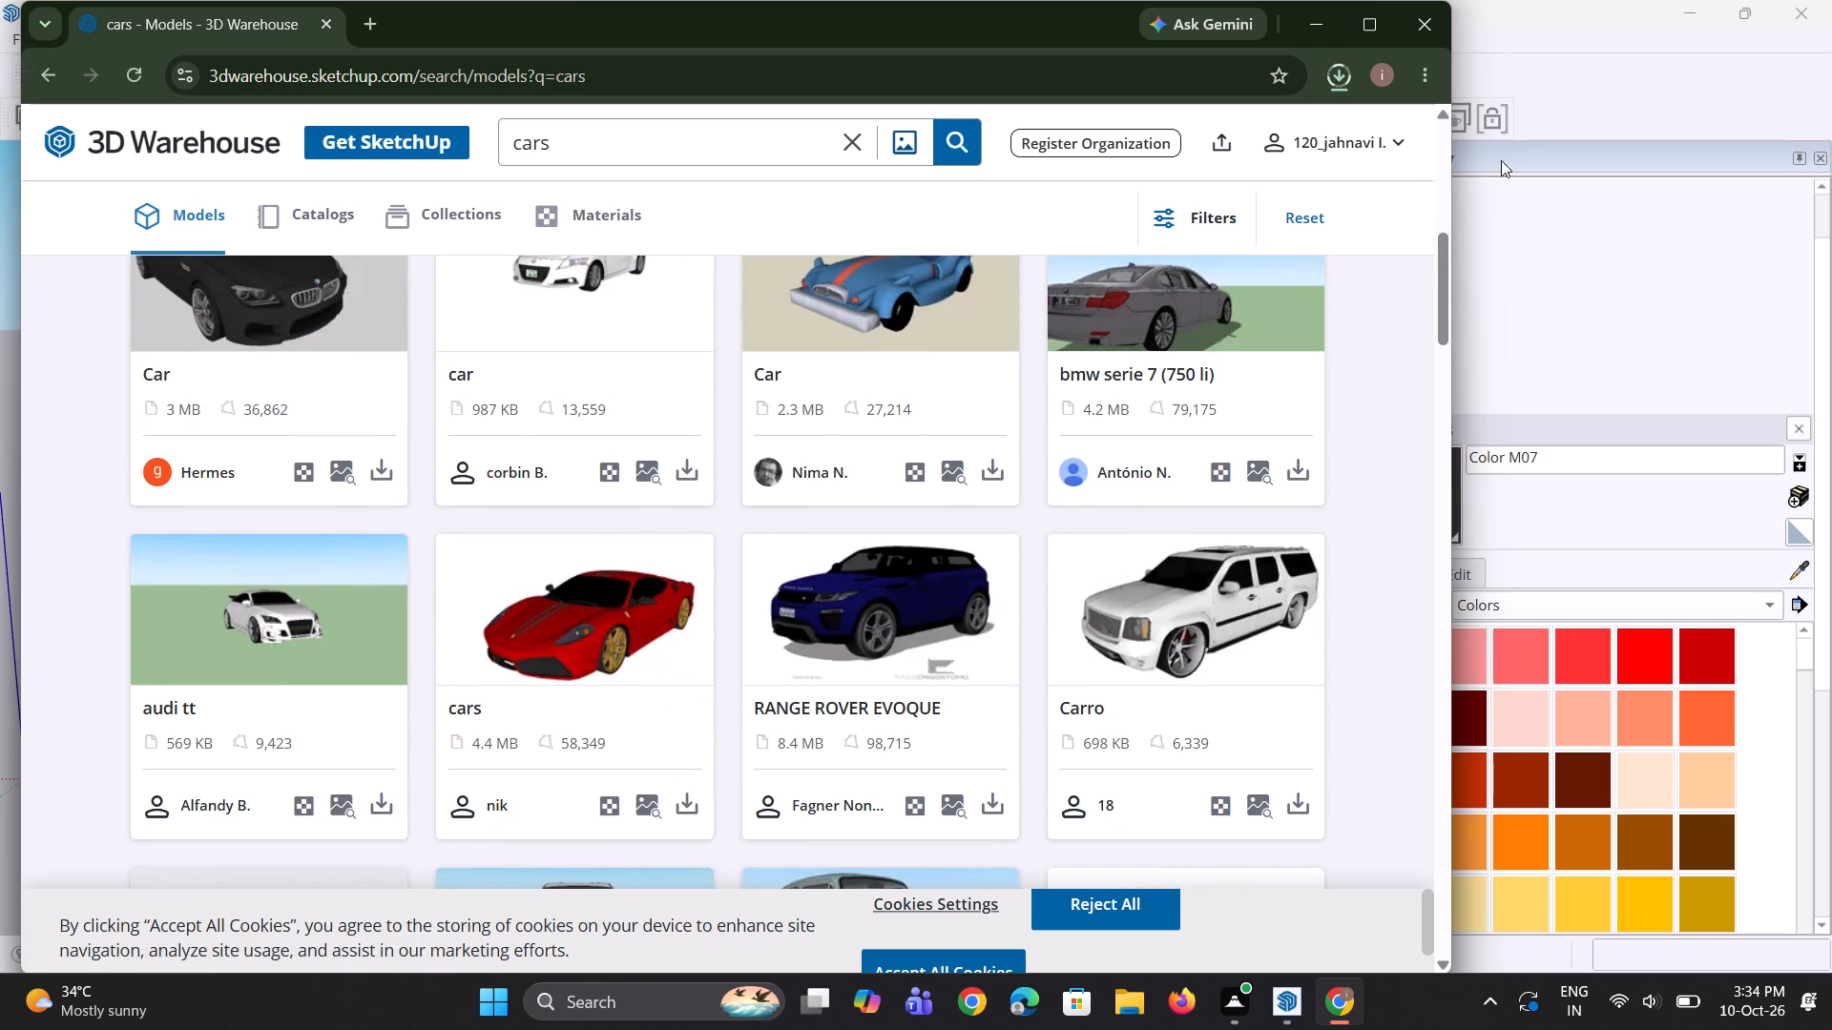
left_click(1408, 33)
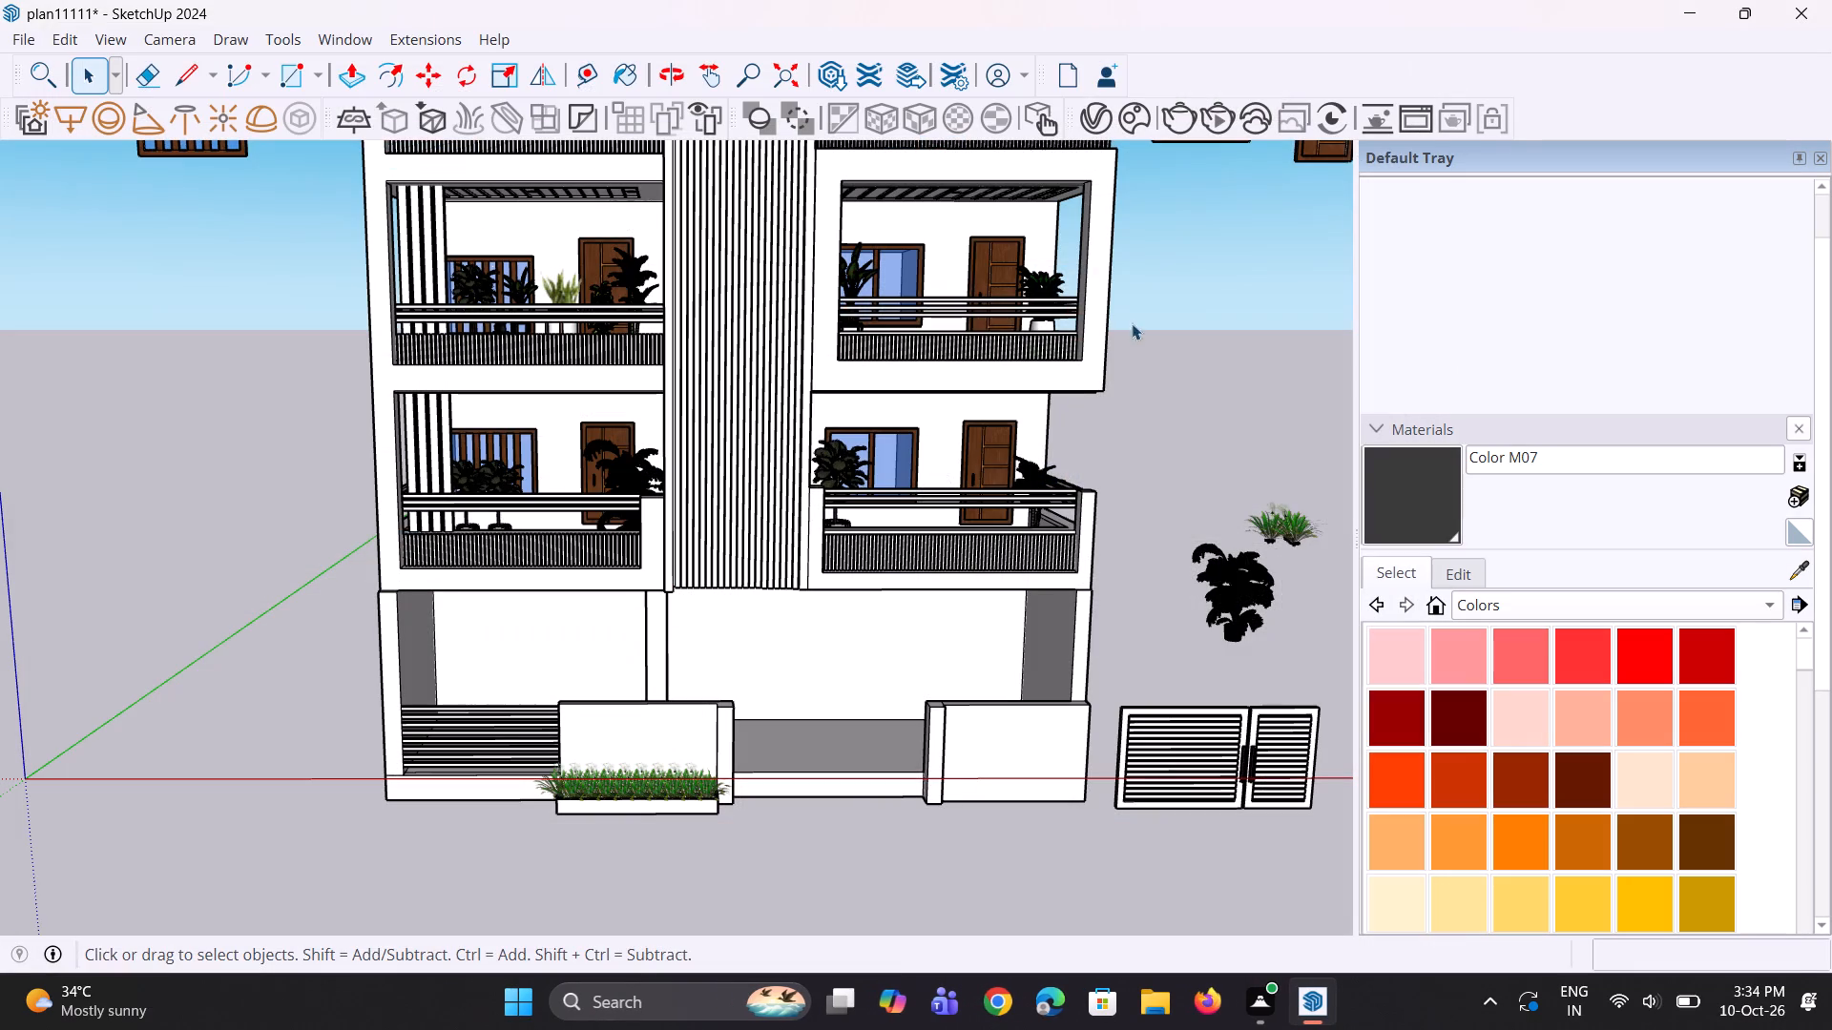
Import 2016+Honda+Civic+LX+Sedan from Downloads and place the car on the ground-floor parking surface behind the gate opening.
scroll(1049, 382, "down", 3)
scroll(881, 413, "down", 3)
middle_click_drag(760, 494, 1018, 507)
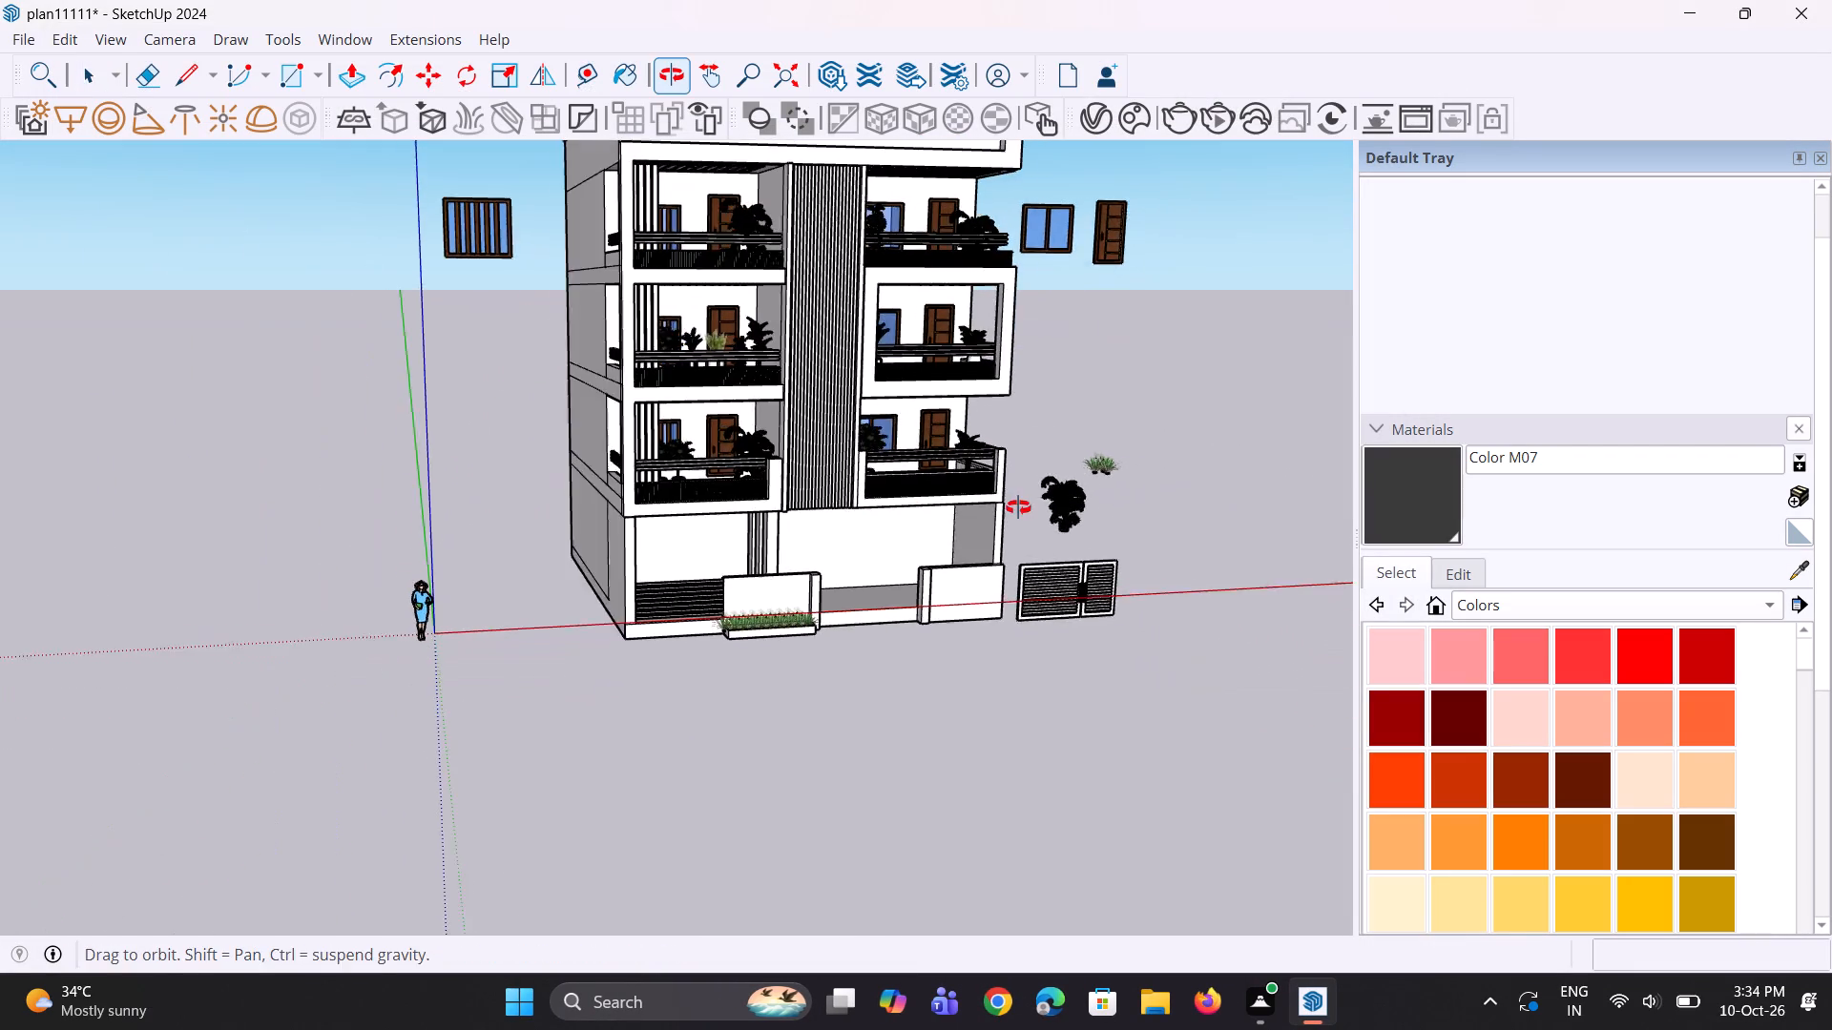
middle_click_drag(1018, 507, 1022, 506)
scroll(927, 472, "up", 7)
left_click(25, 43)
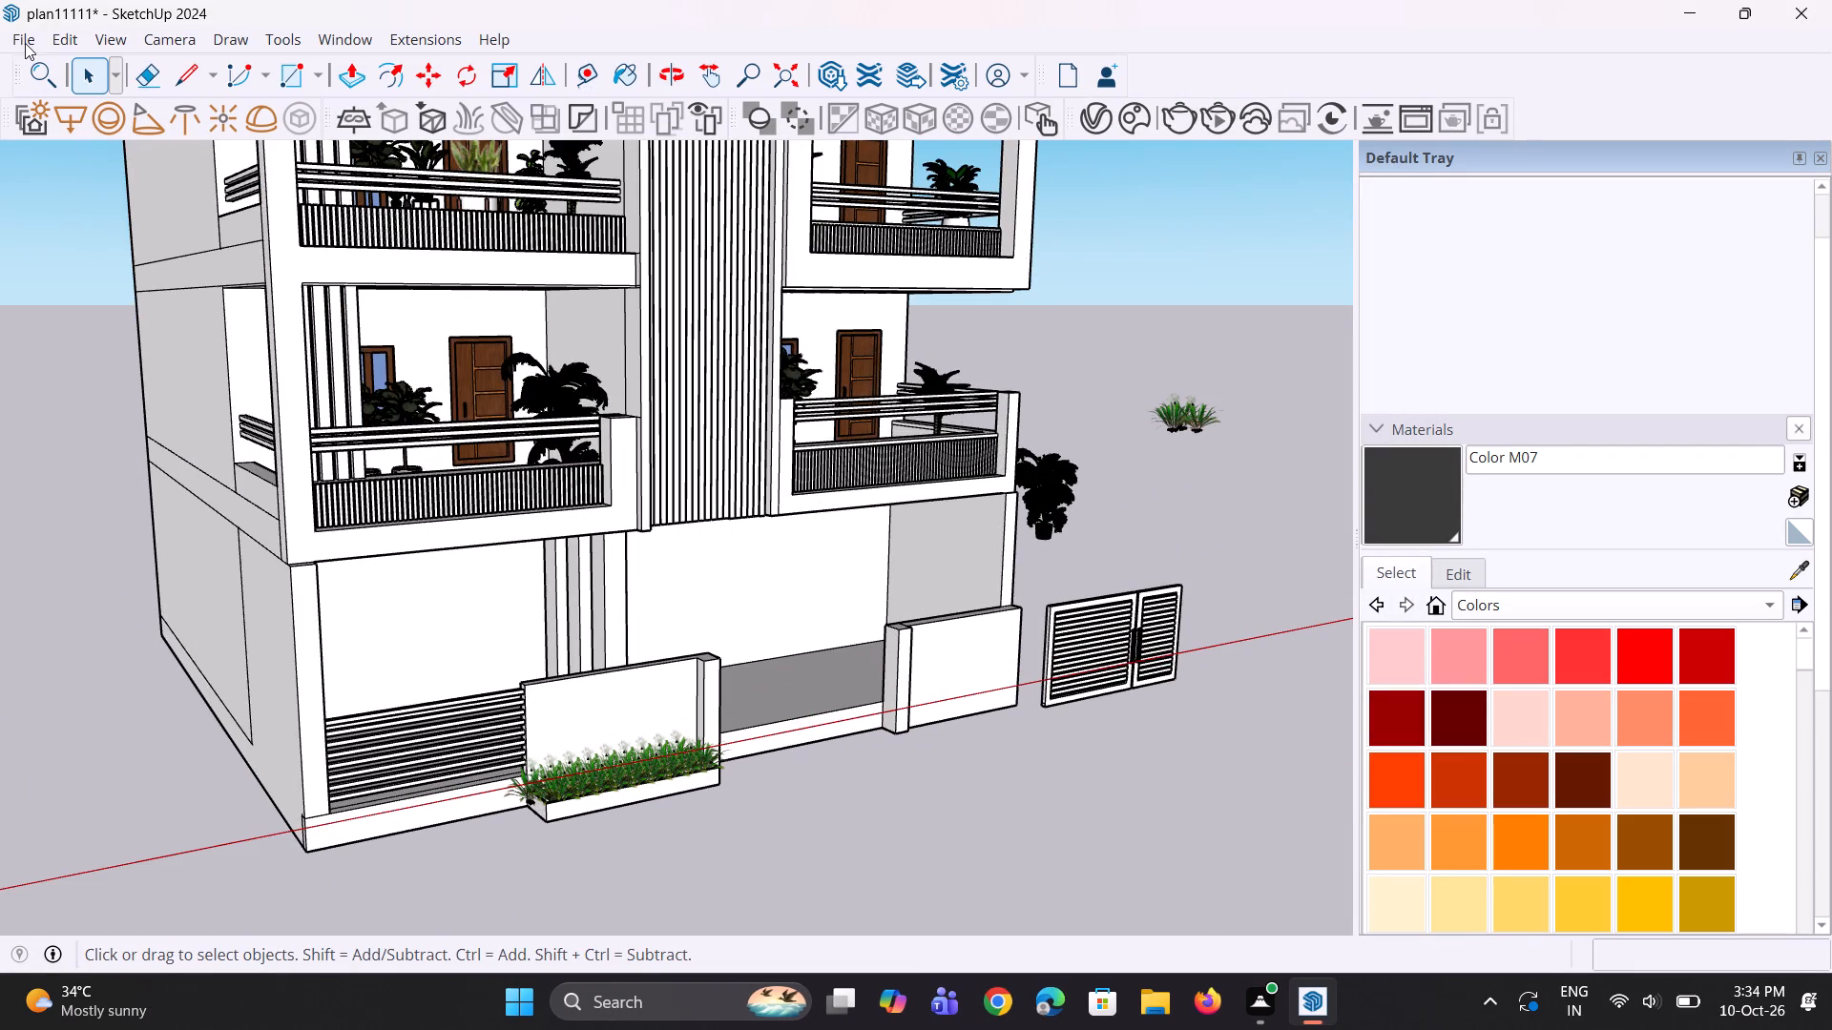
left_click(162, 384)
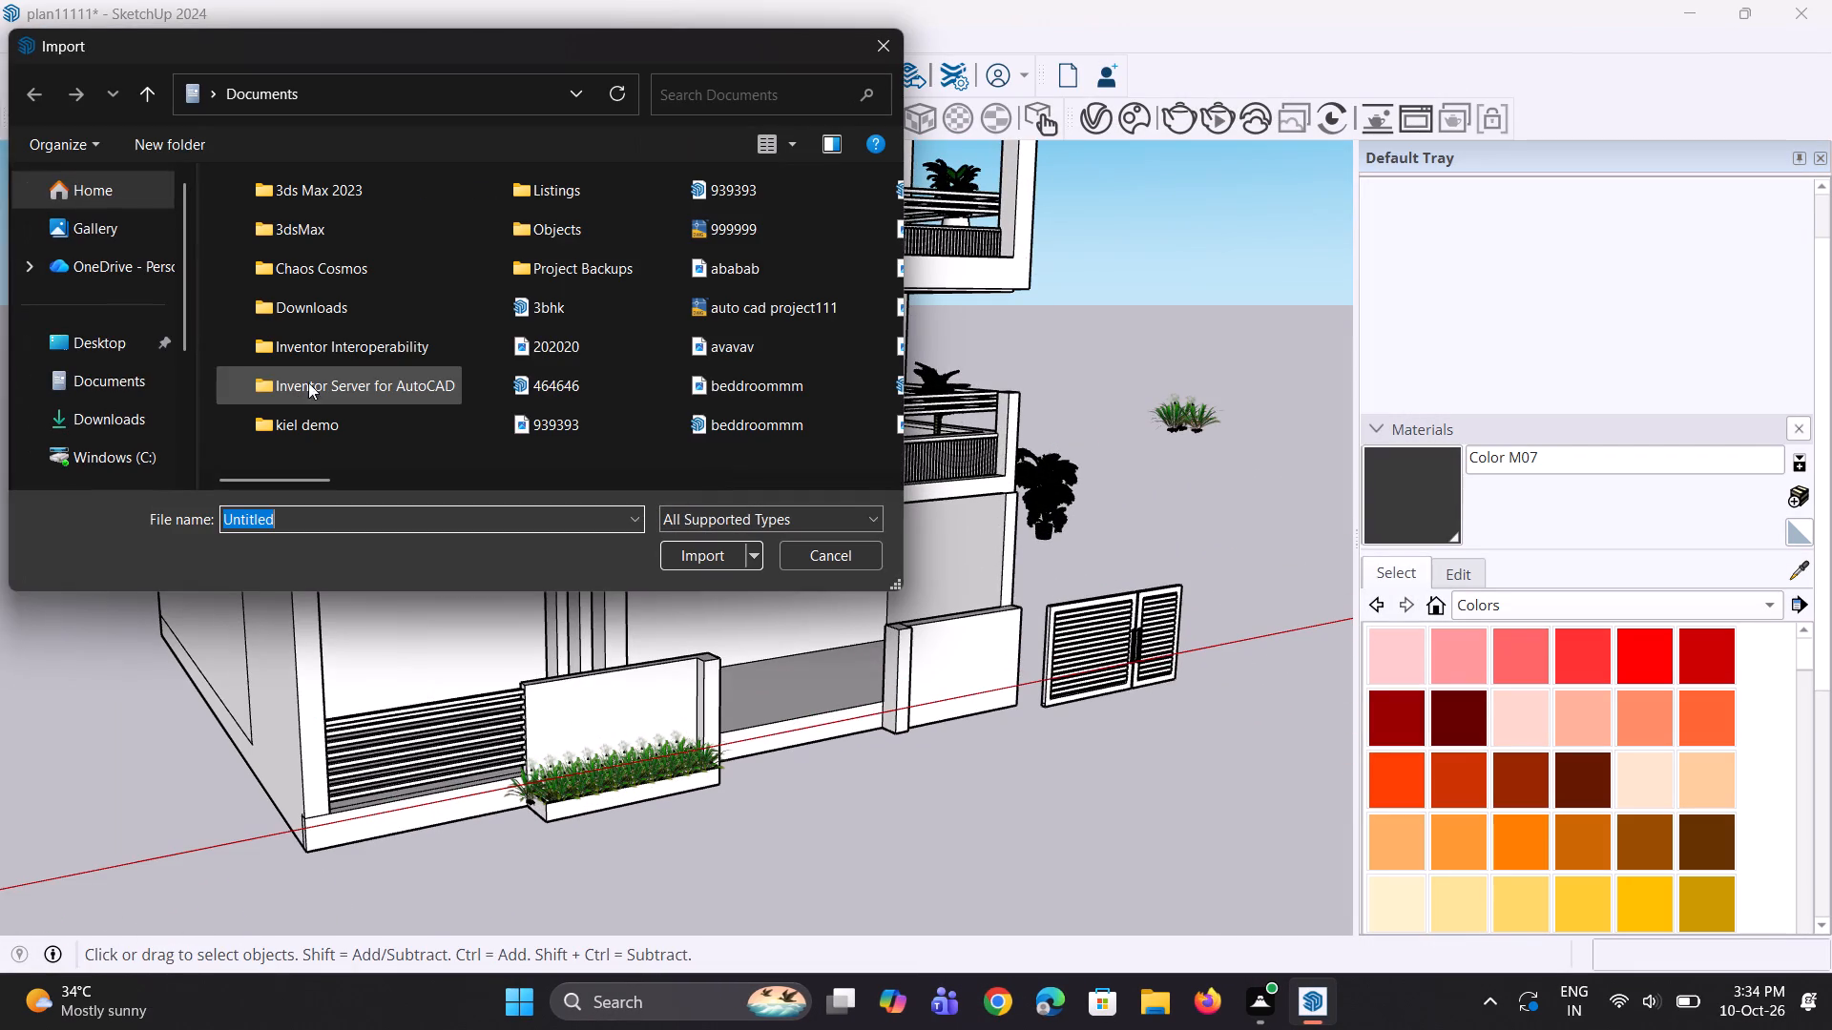
left_click(115, 416)
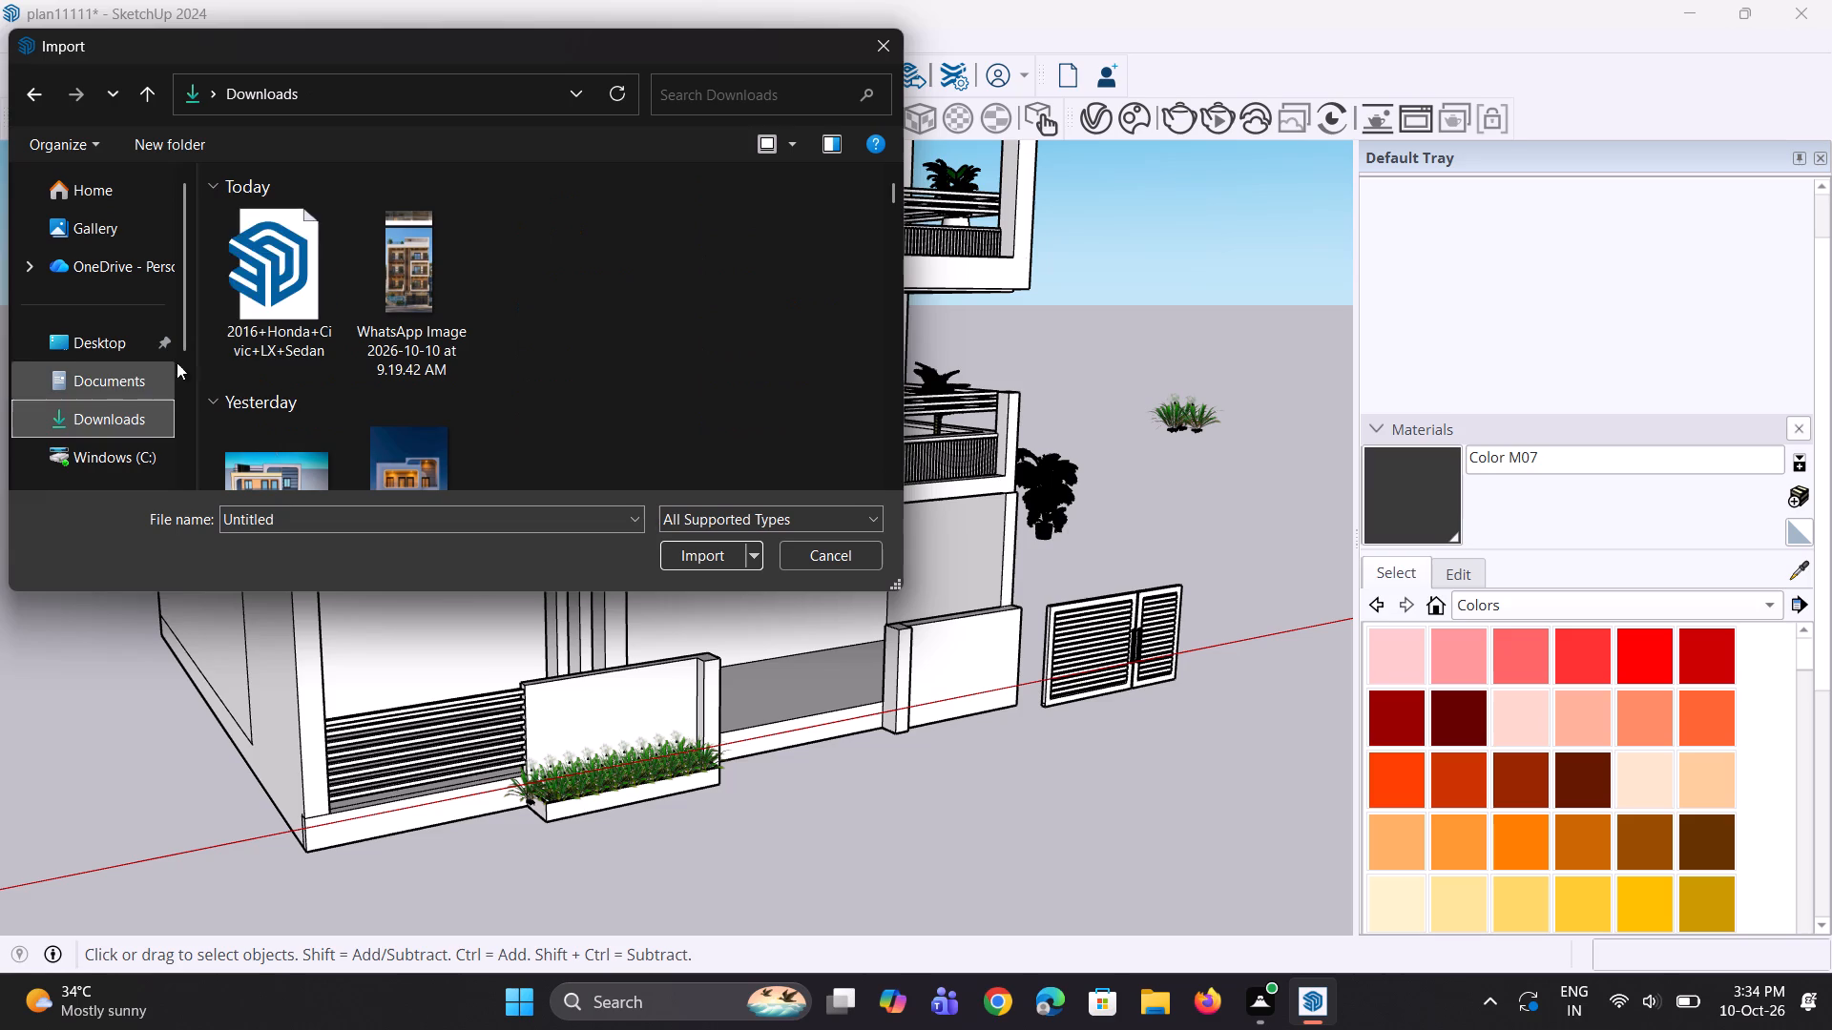
left_click(245, 292)
left_click(714, 561)
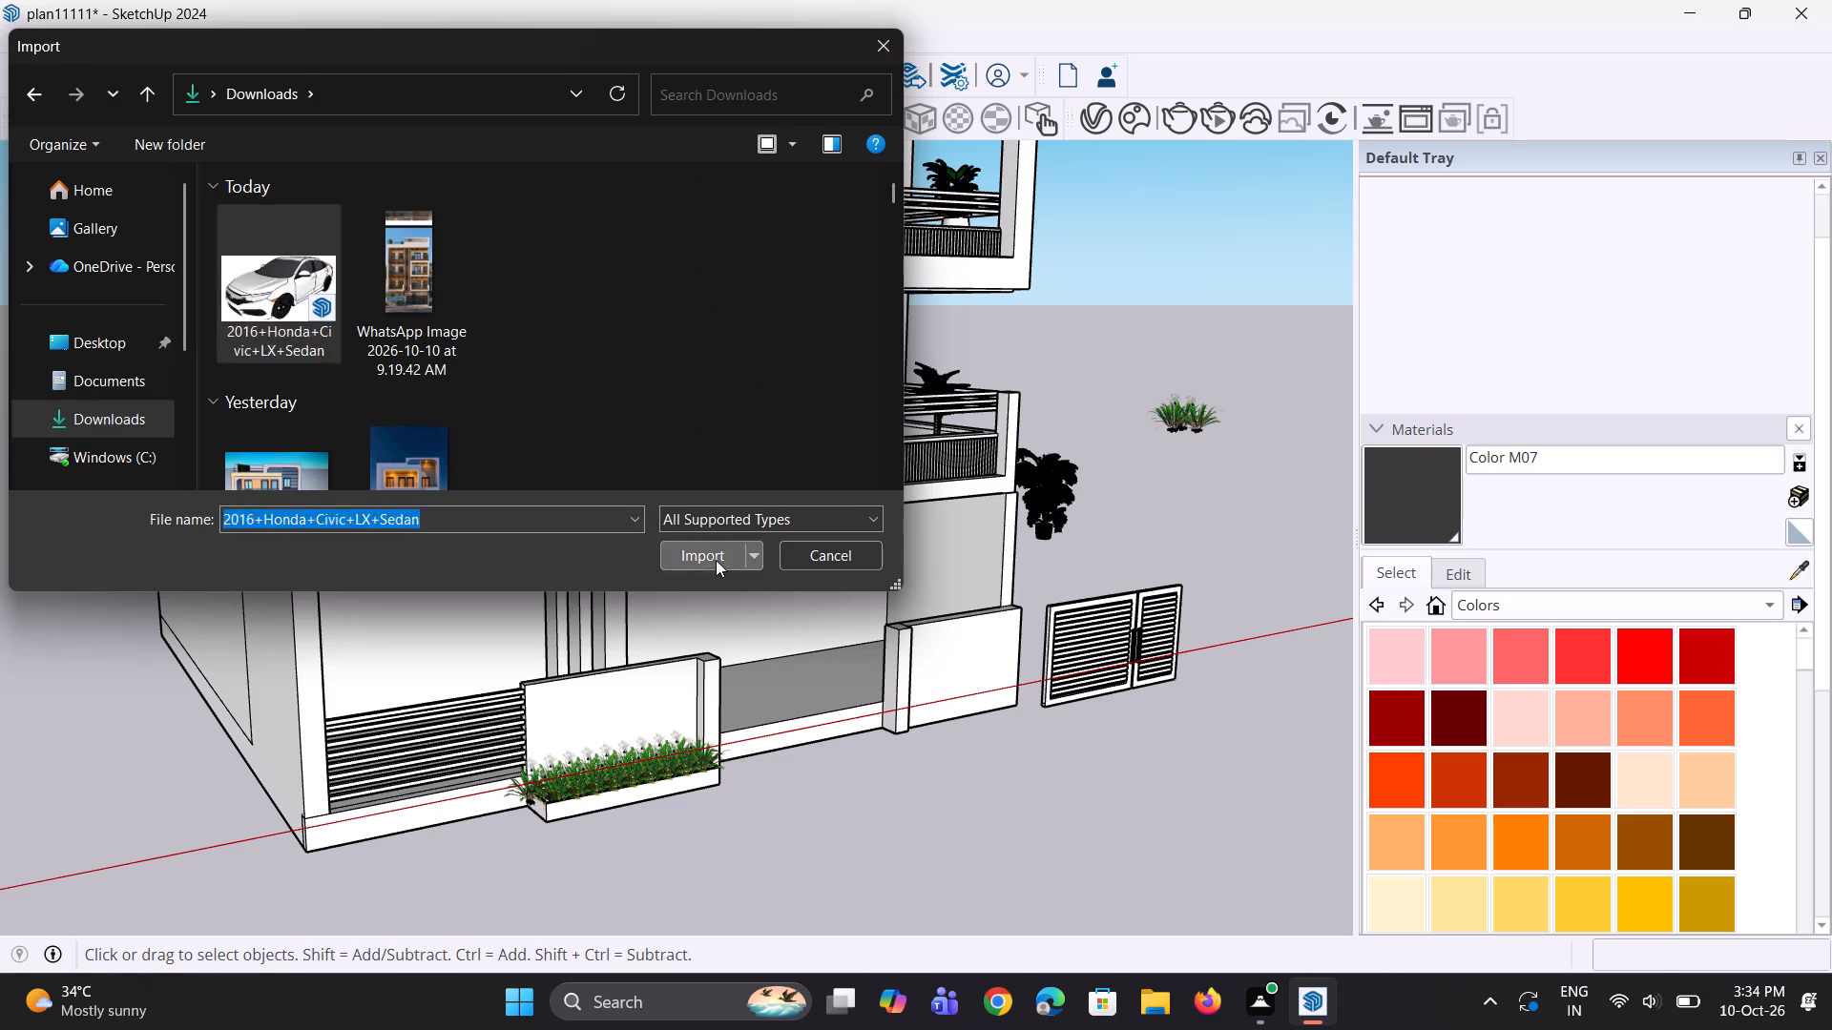
left_click(1125, 559)
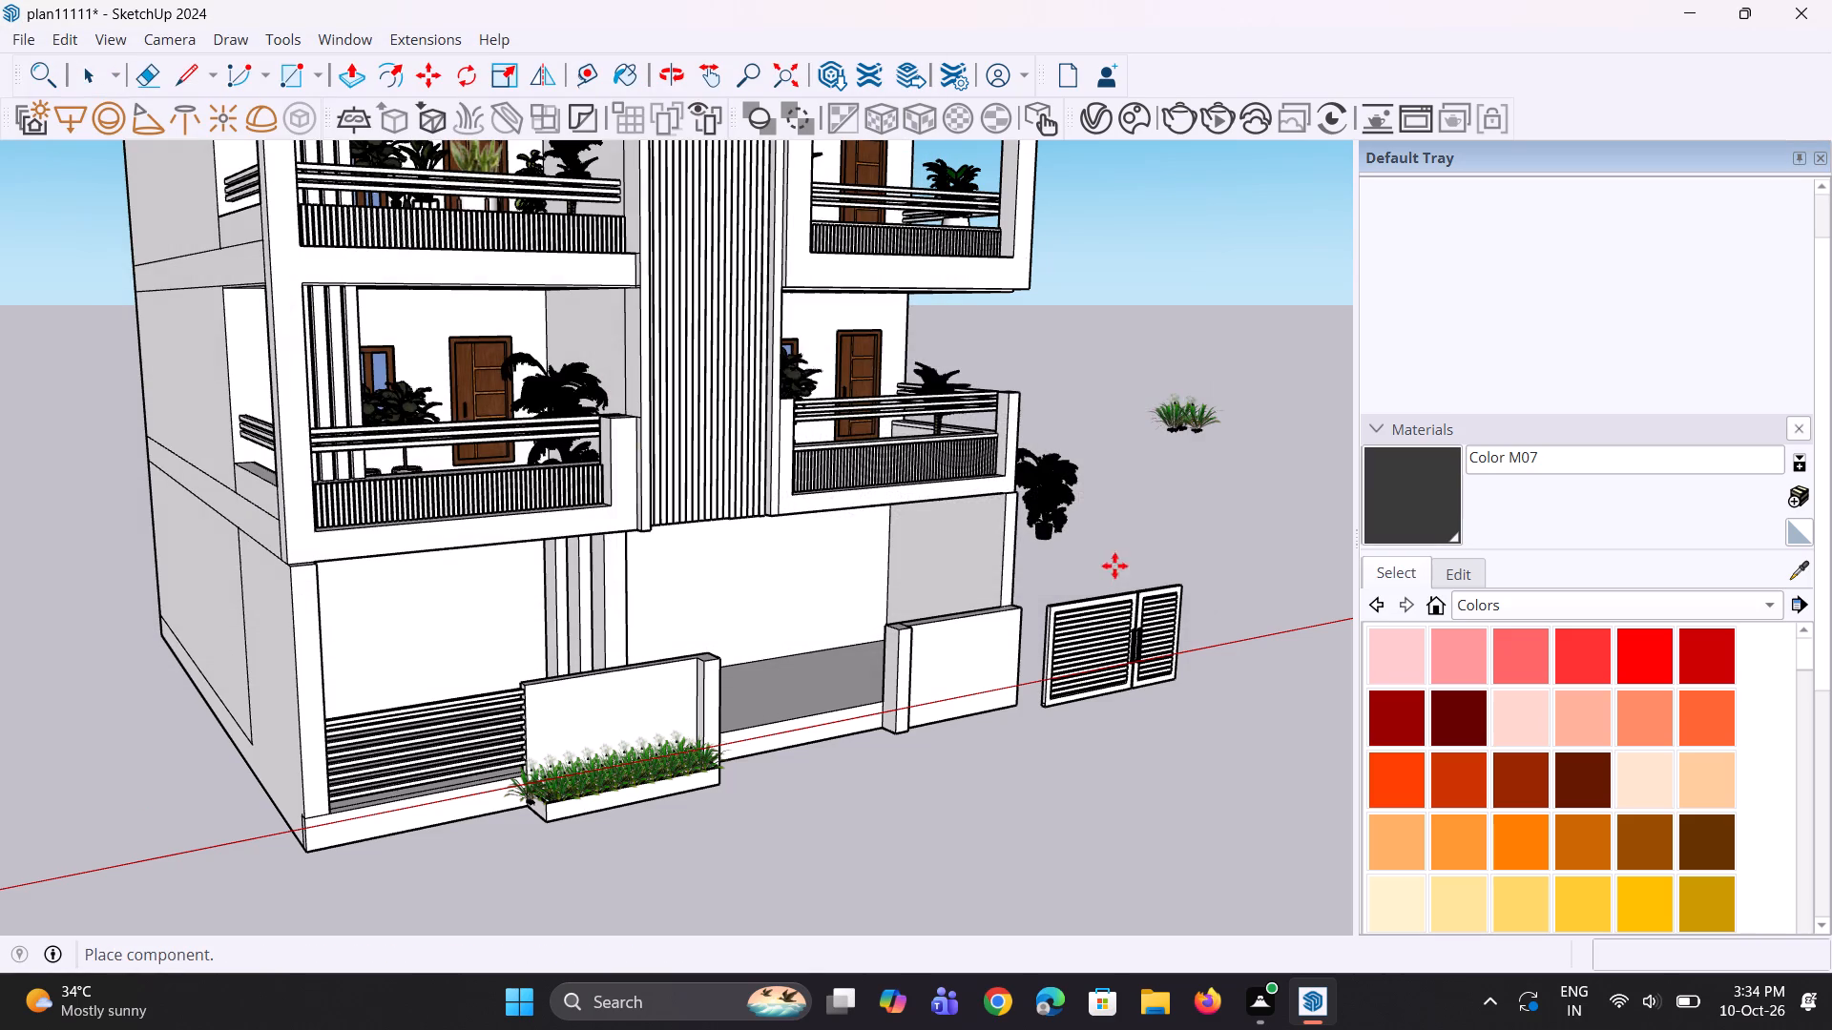
scroll(1002, 628, "up", 2)
scroll(890, 669, "up", 1)
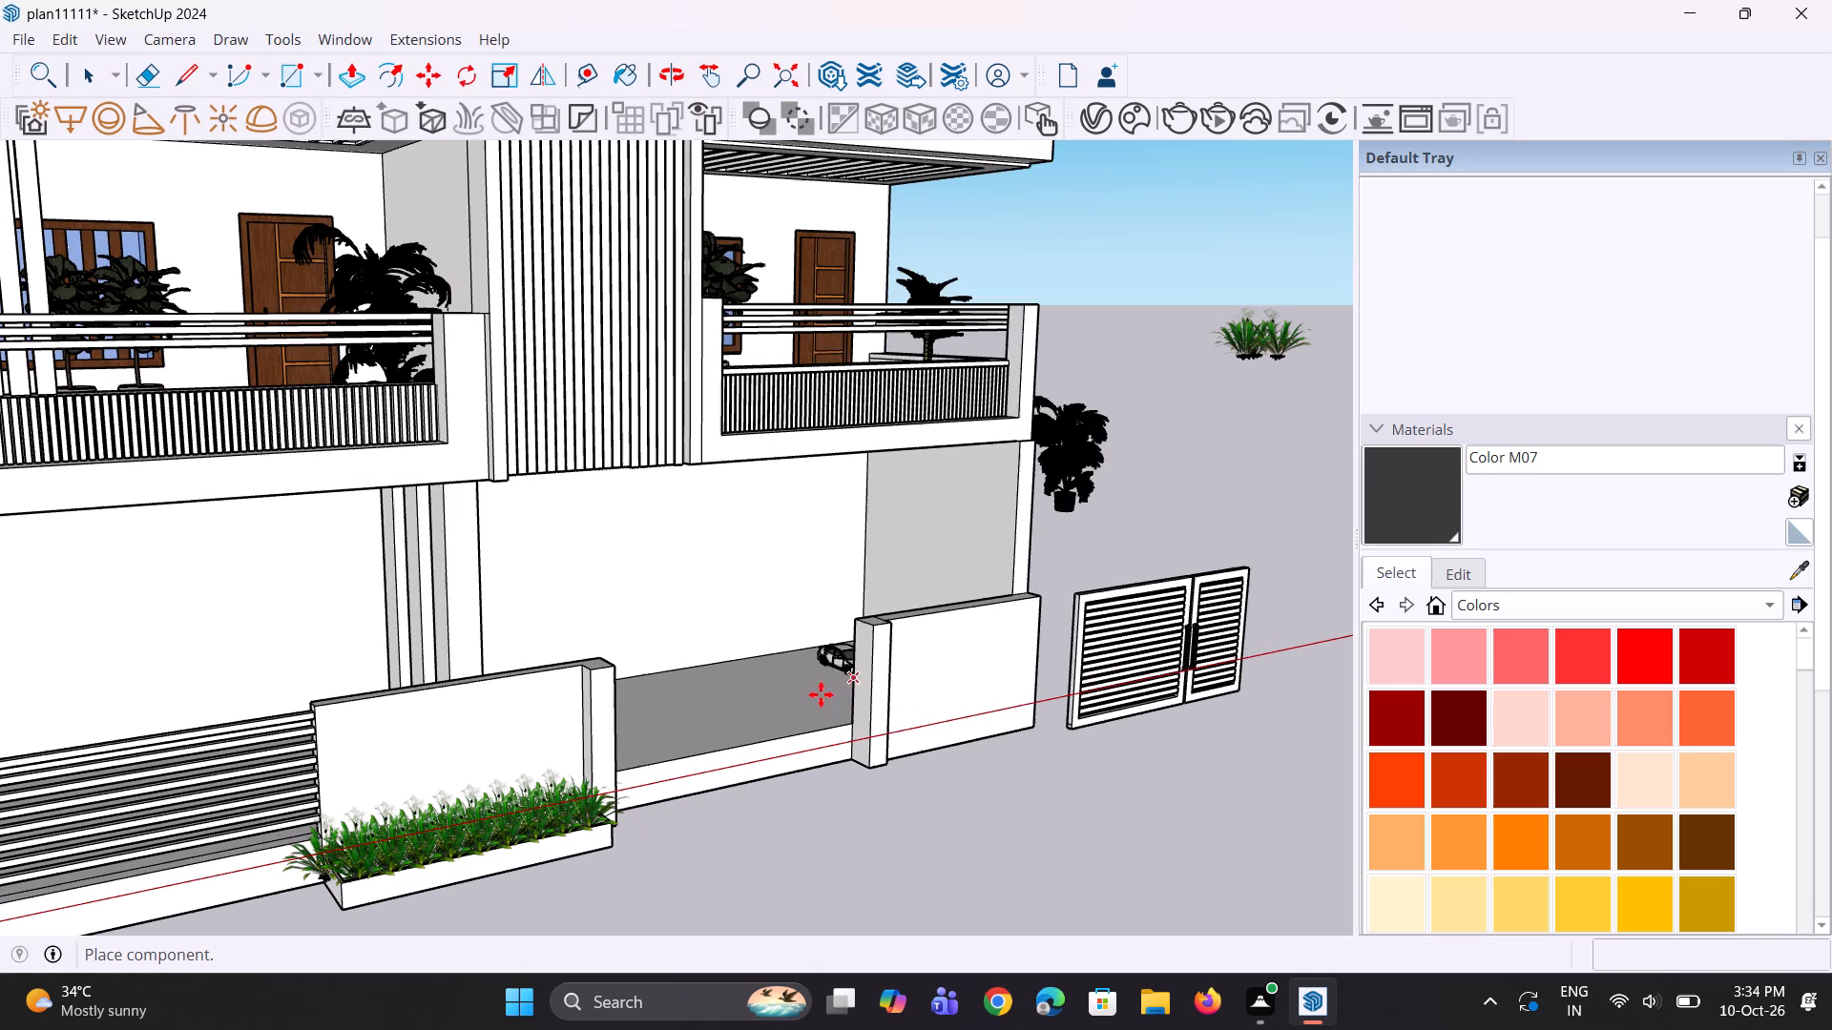
left_click(775, 711)
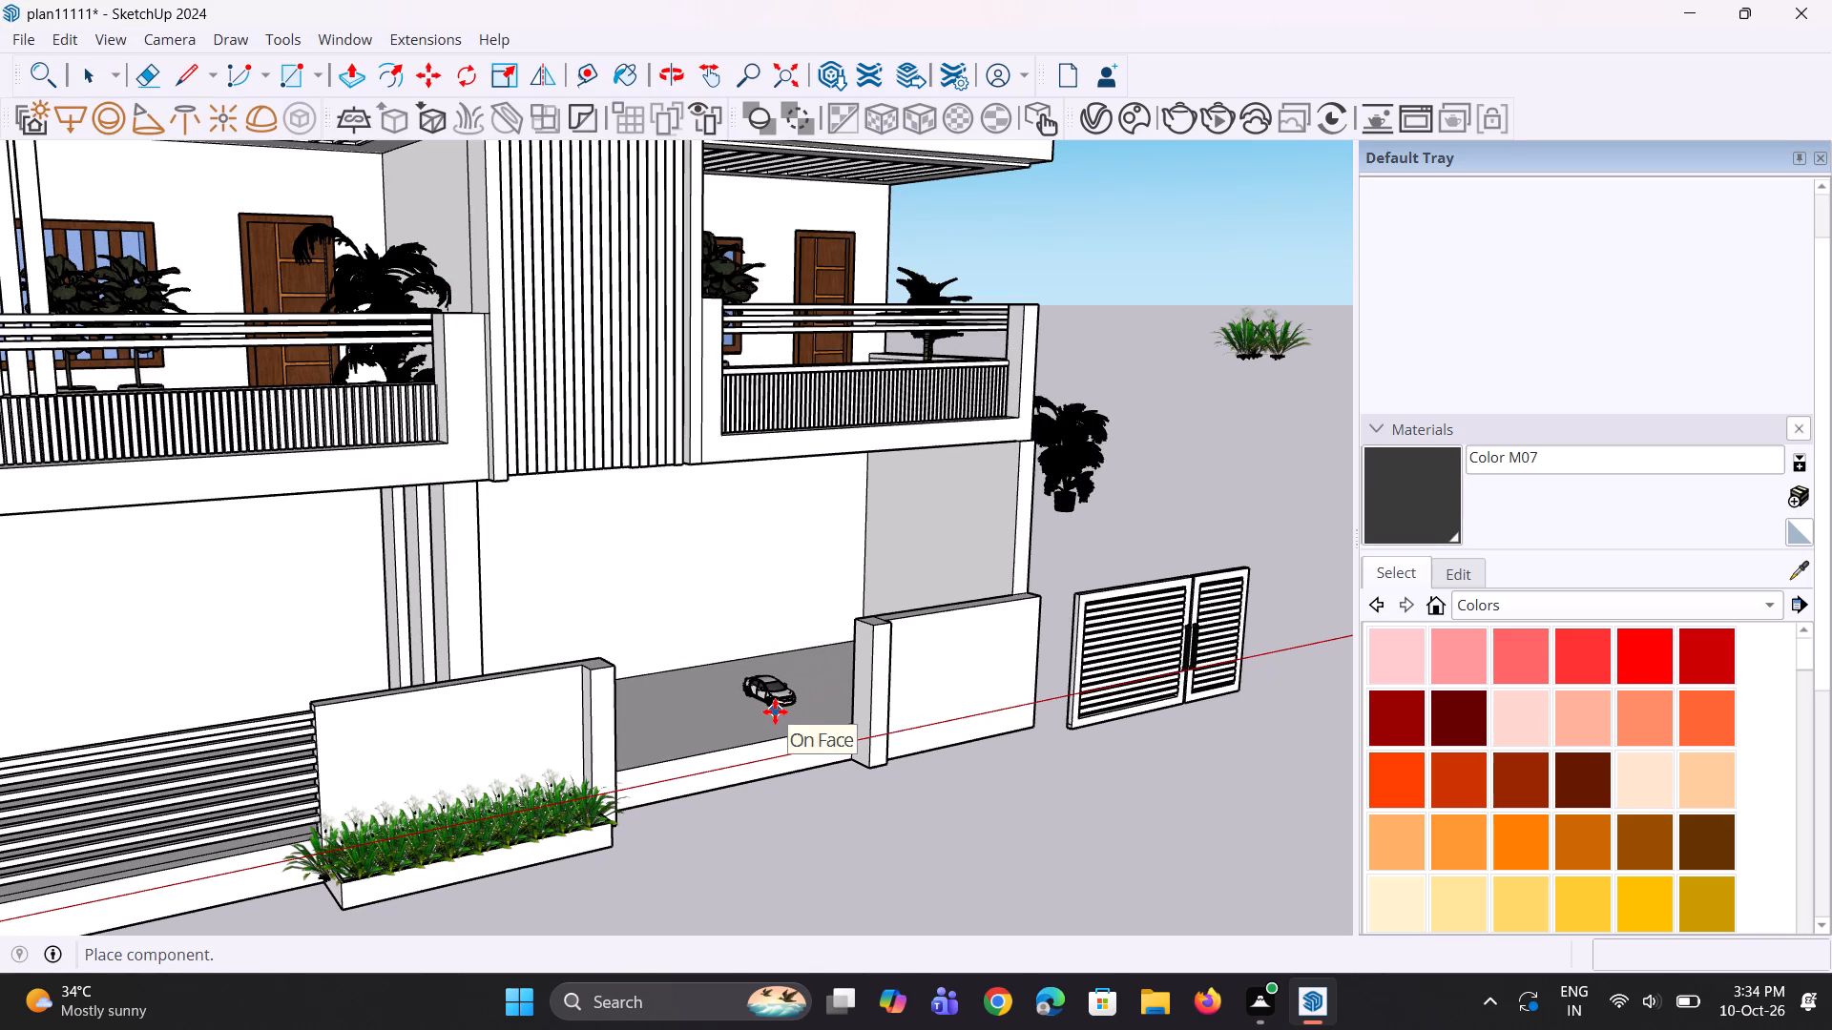
middle_click_drag(925, 657, 688, 847)
scroll(728, 738, "up", 10)
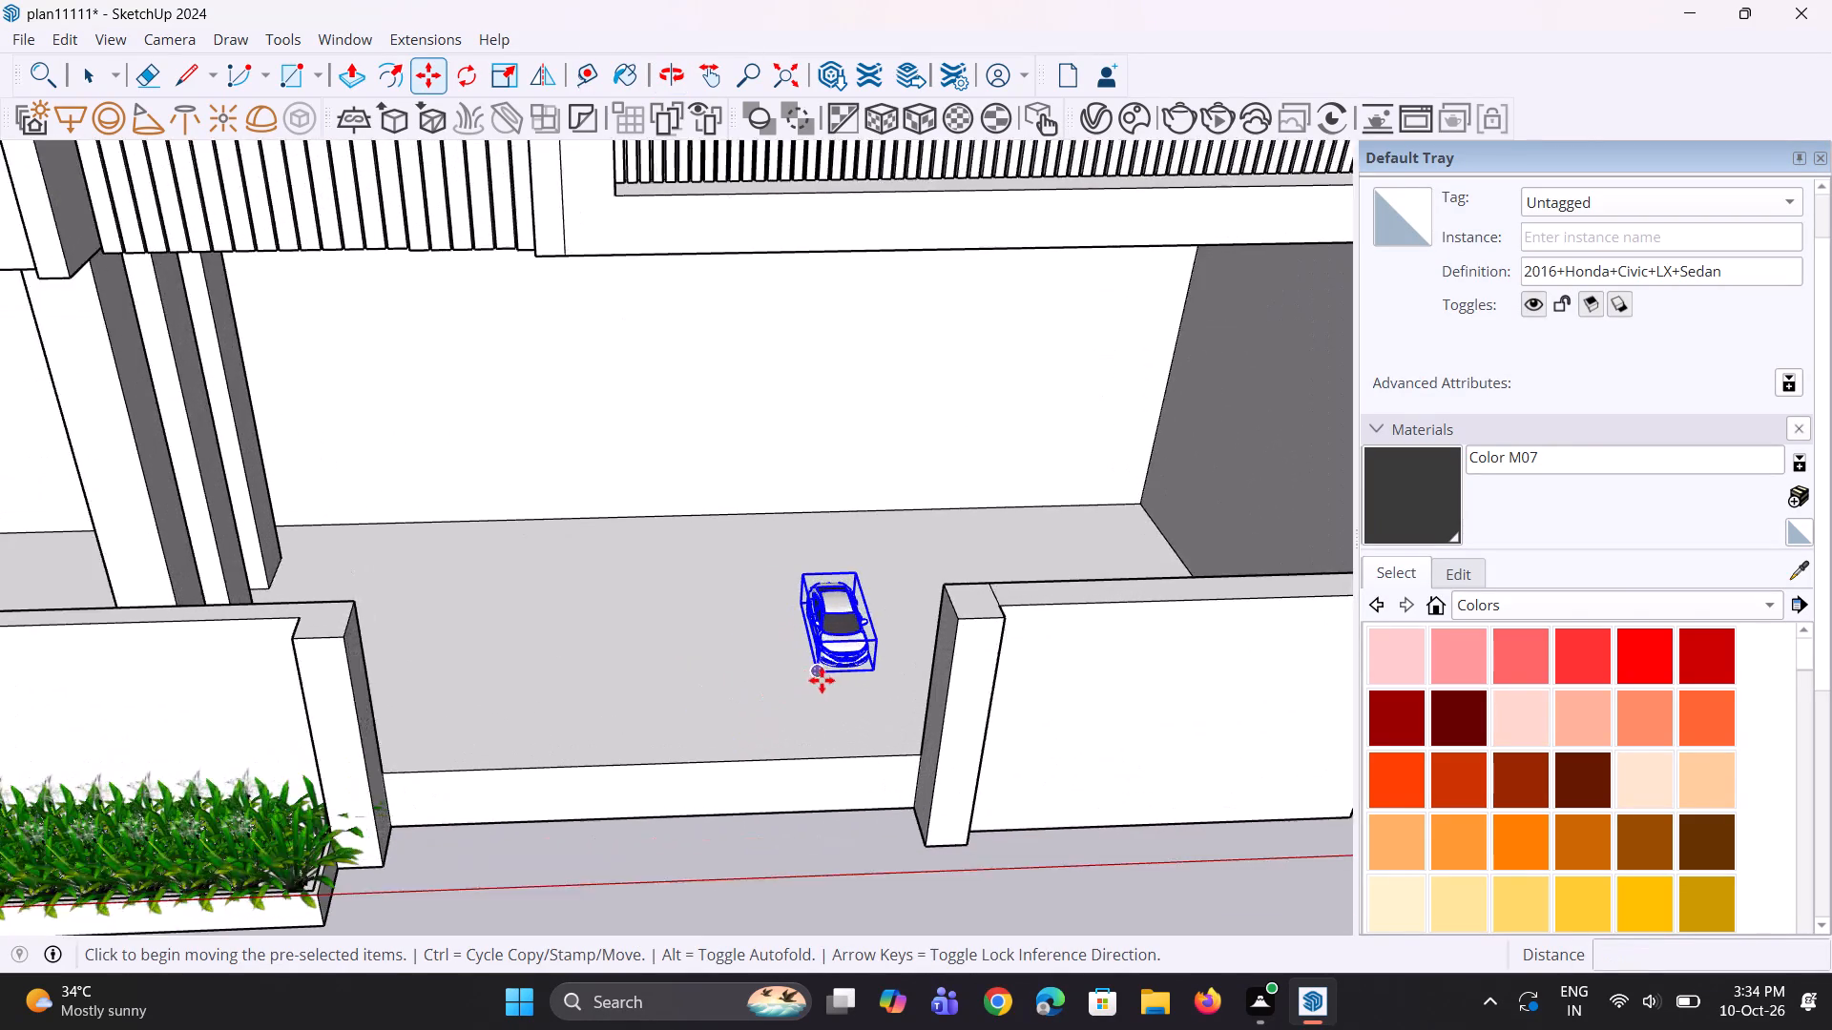
Move the car about 9' 7" along the red axis, across the parking floor toward the gate post beside the planter.
left_click(816, 671)
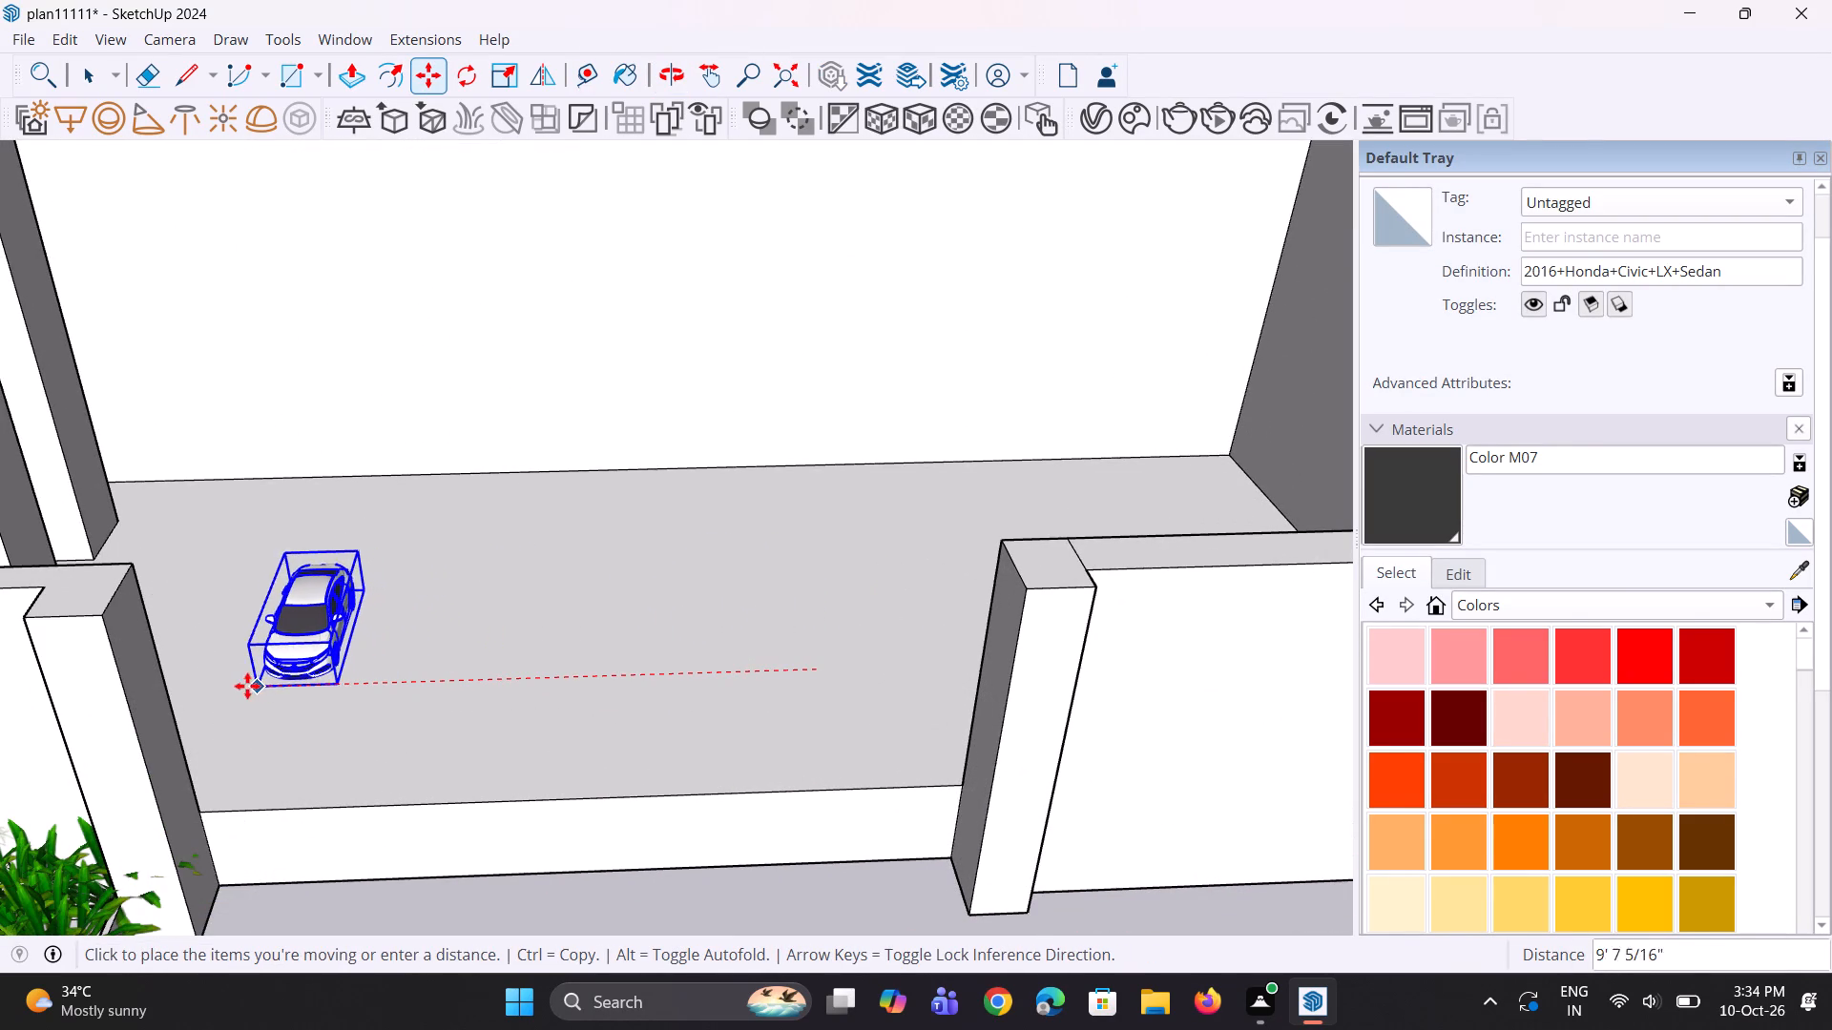
left_click(229, 687)
Enlarge the car uniformly in two passes from its corner grips, the second pass by a factor of about 1.23.
middle_click_drag(383, 668, 257, 711)
scroll(414, 539, "up", 2)
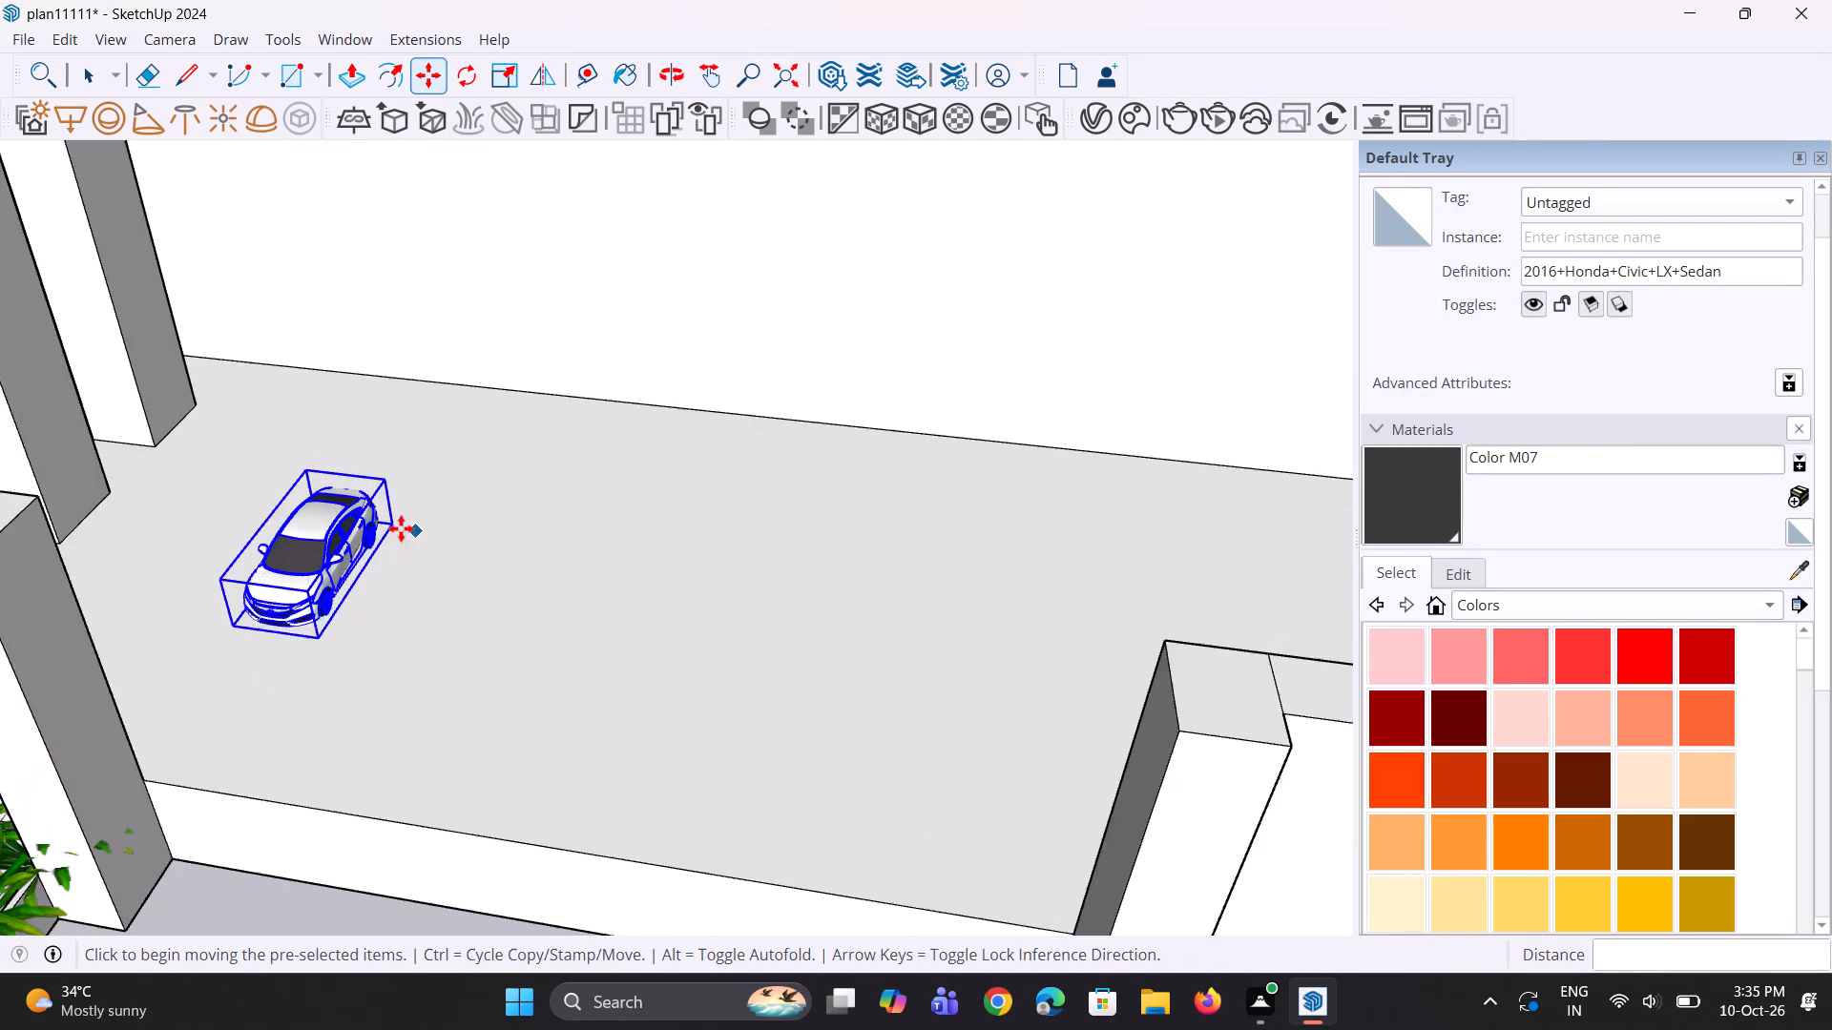
scroll(401, 528, "up", 4)
key("s")
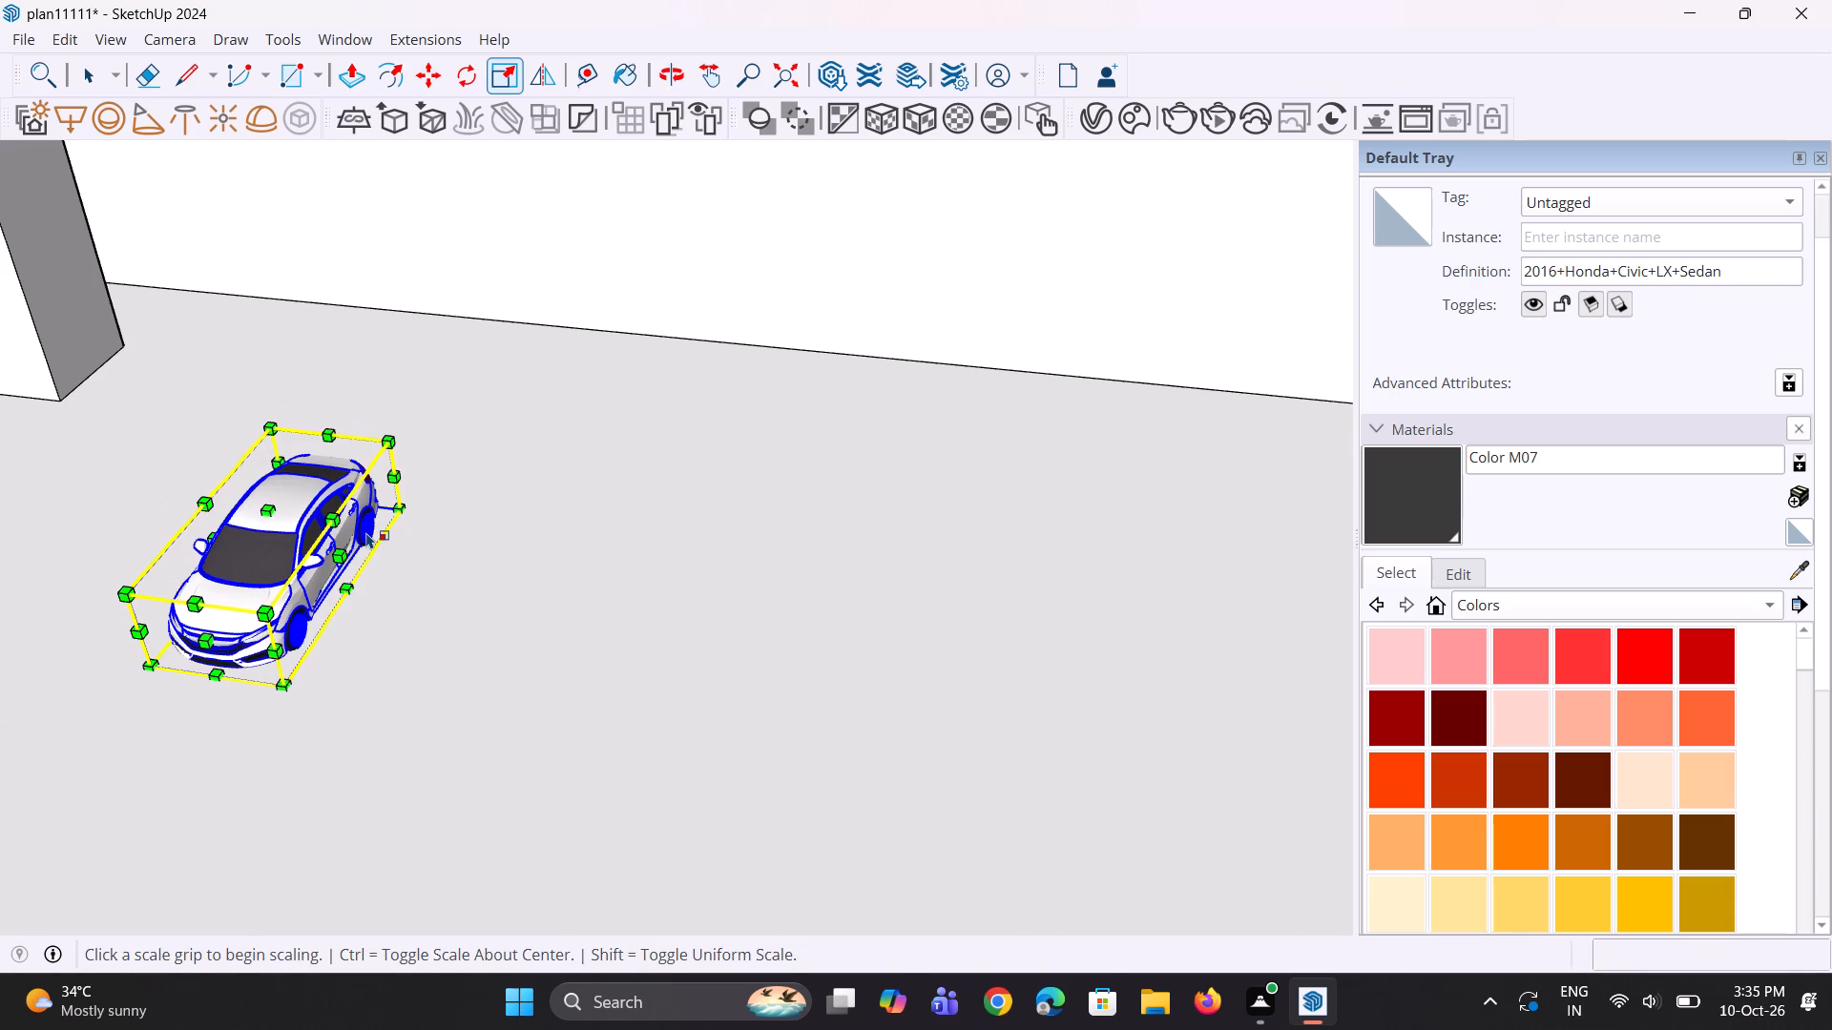
left_click(276, 433)
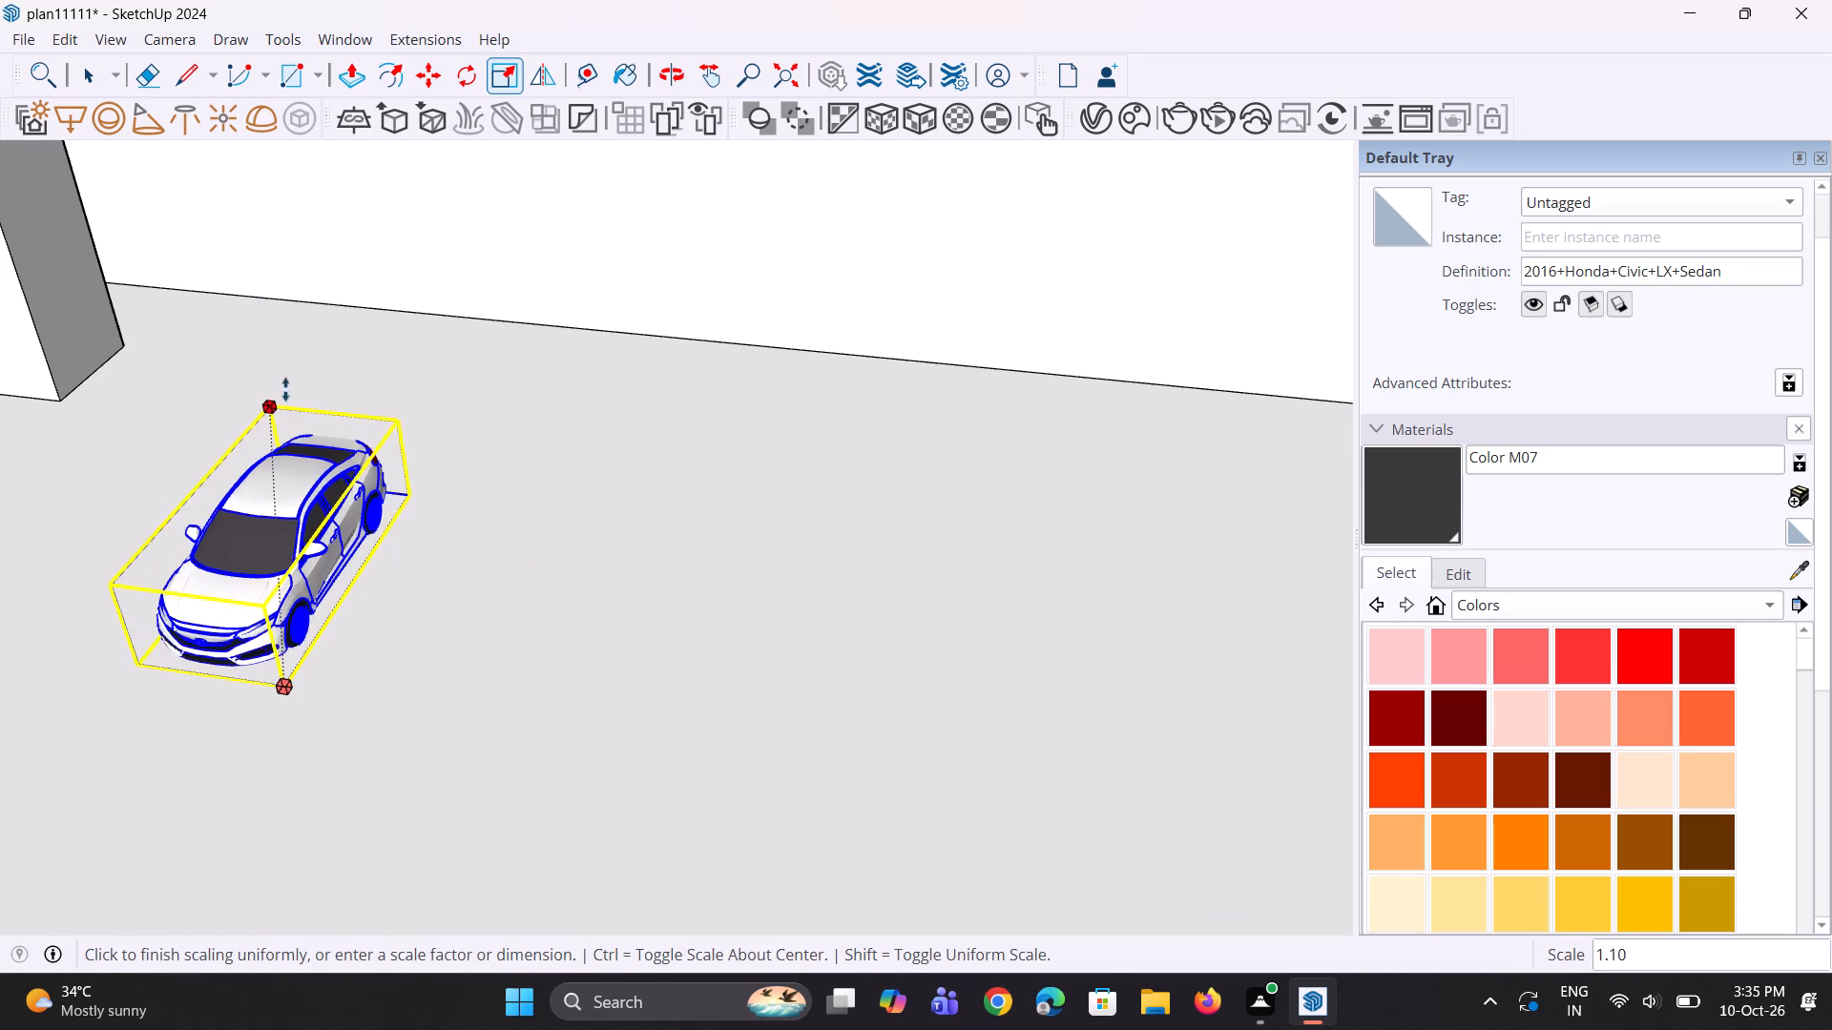
left_click(335, 210)
middle_click_drag(126, 719, 146, 671)
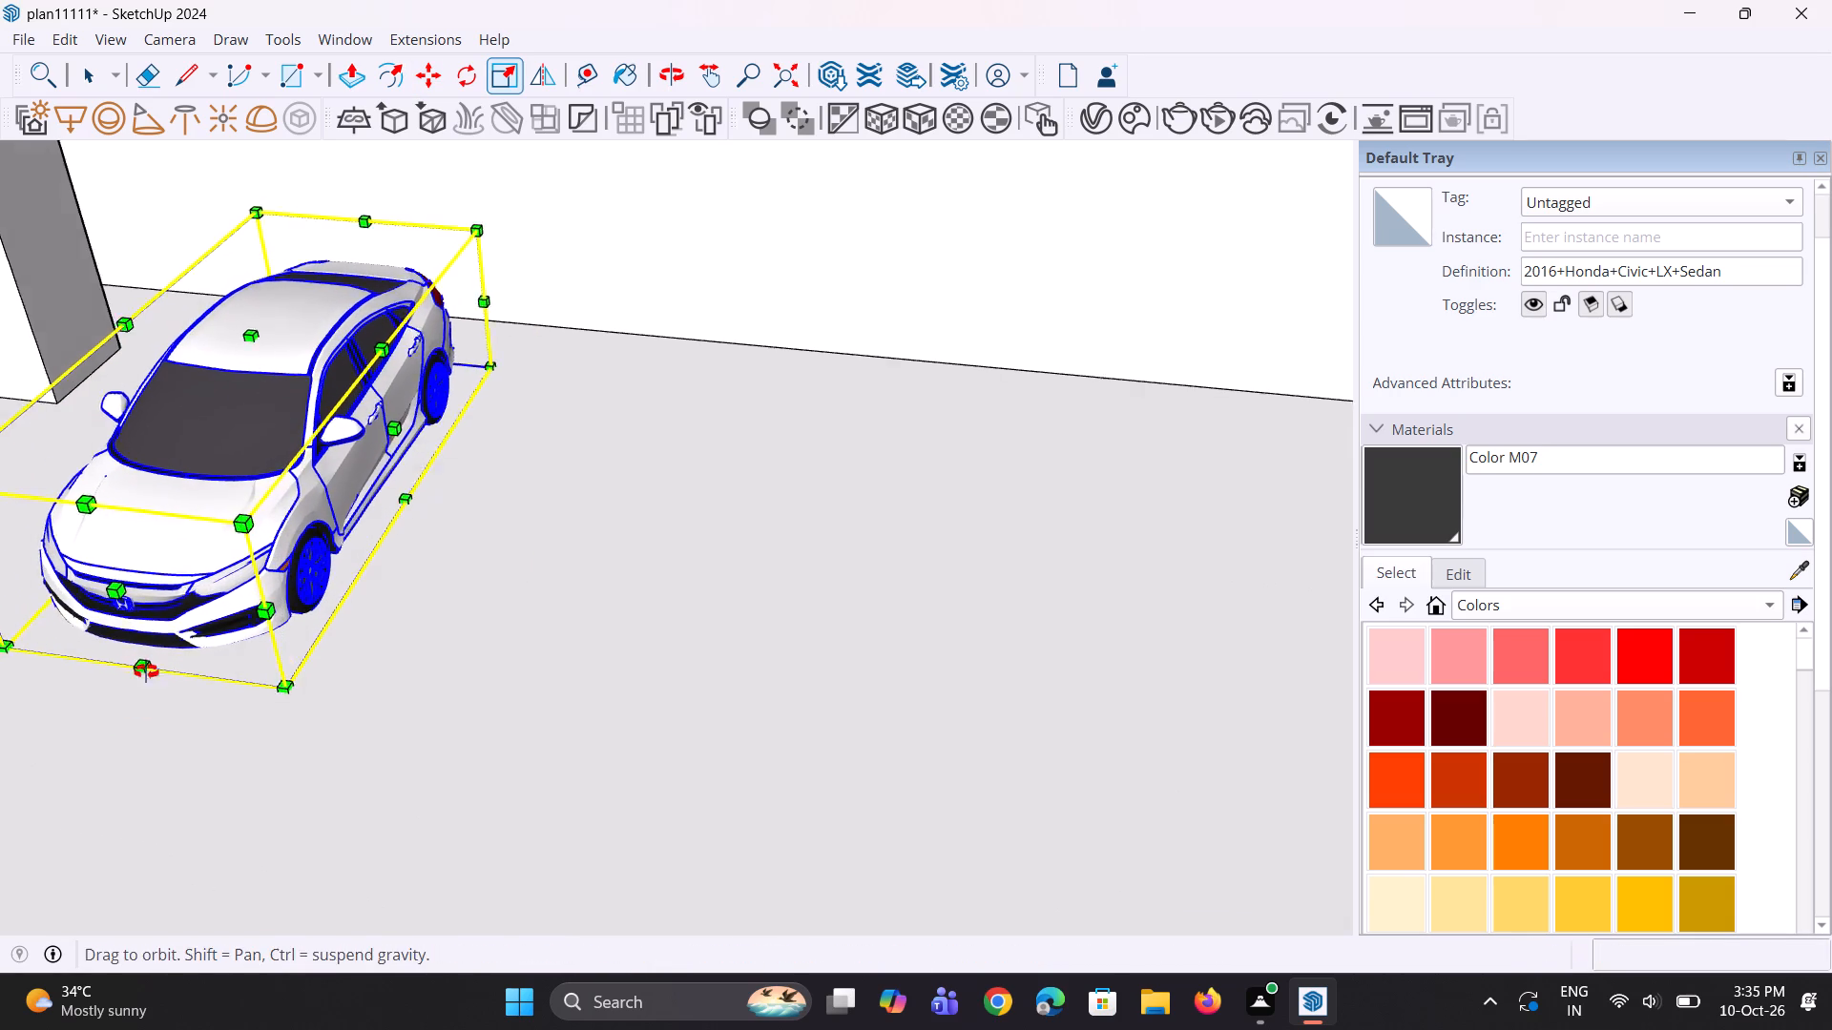
middle_click_drag(146, 671, 163, 606)
scroll(175, 608, "down", 9)
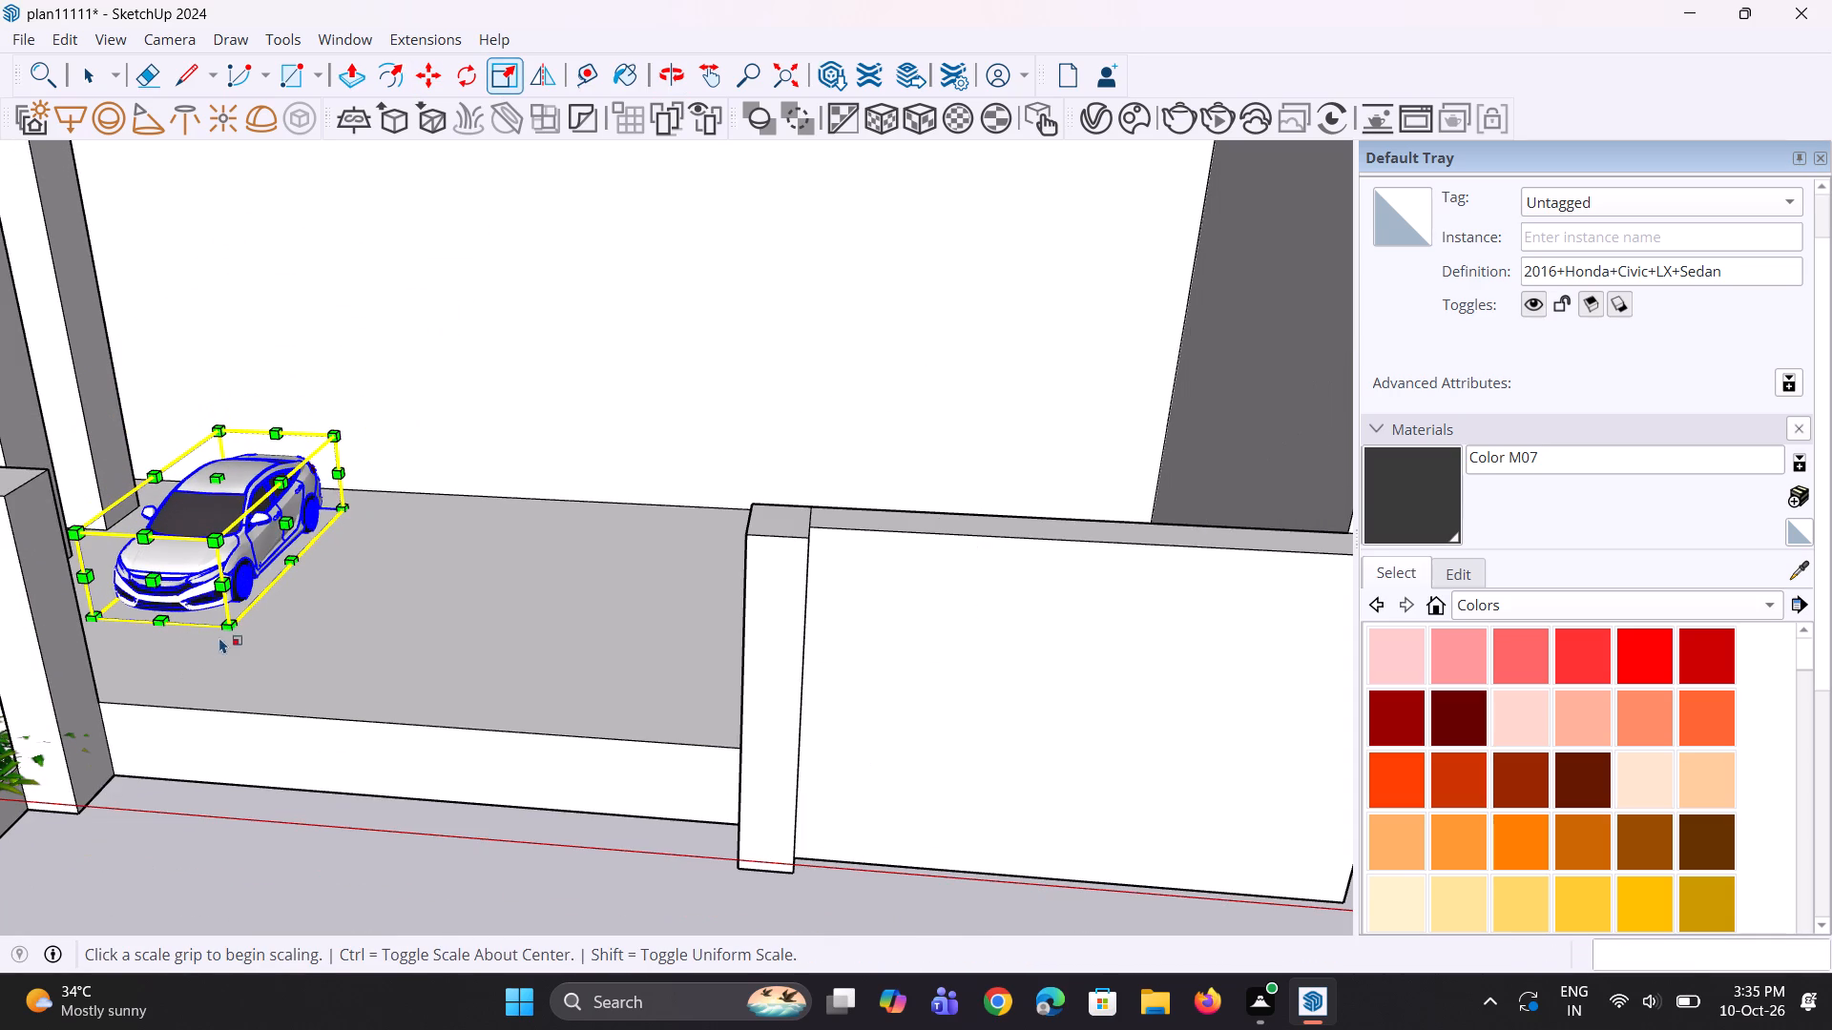
left_click(230, 622)
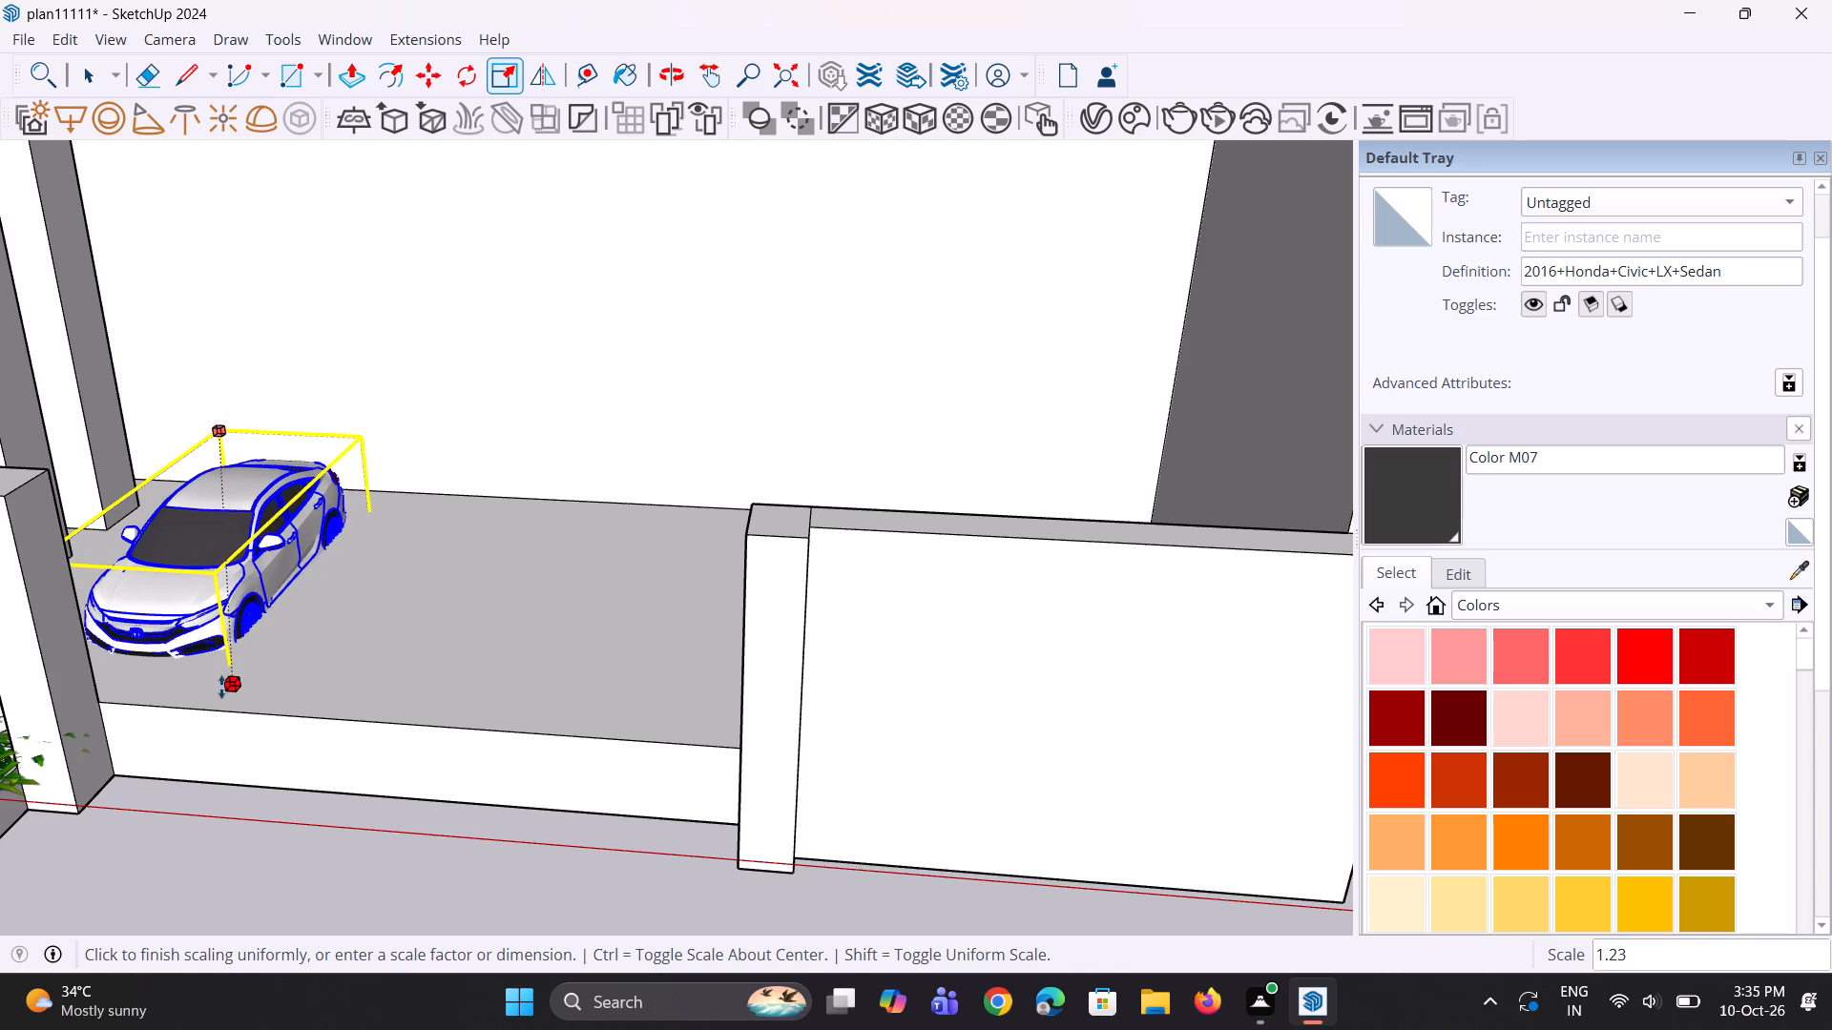
left_click(219, 690)
Raise the enlarged car vertically about 5 11/16" so that it rests on the parking floor, and deselect it.
middle_click_drag(219, 722, 294, 593)
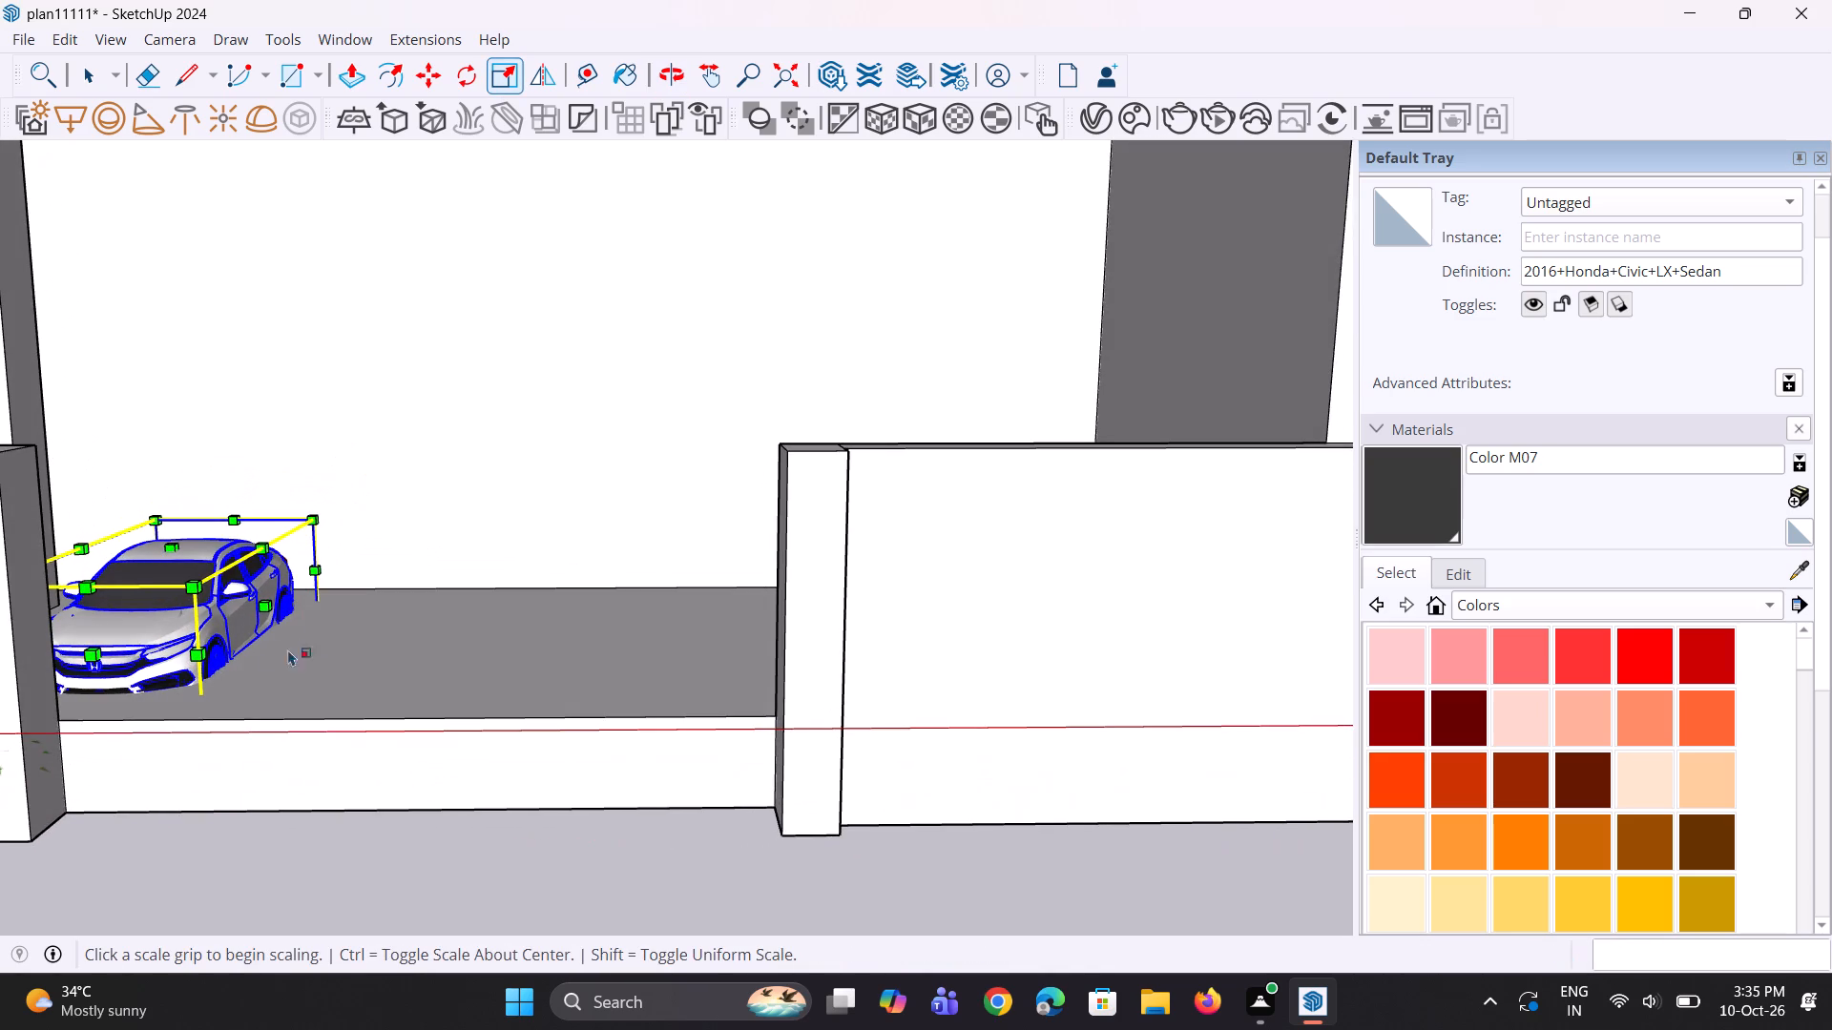
scroll(357, 621, "down", 3)
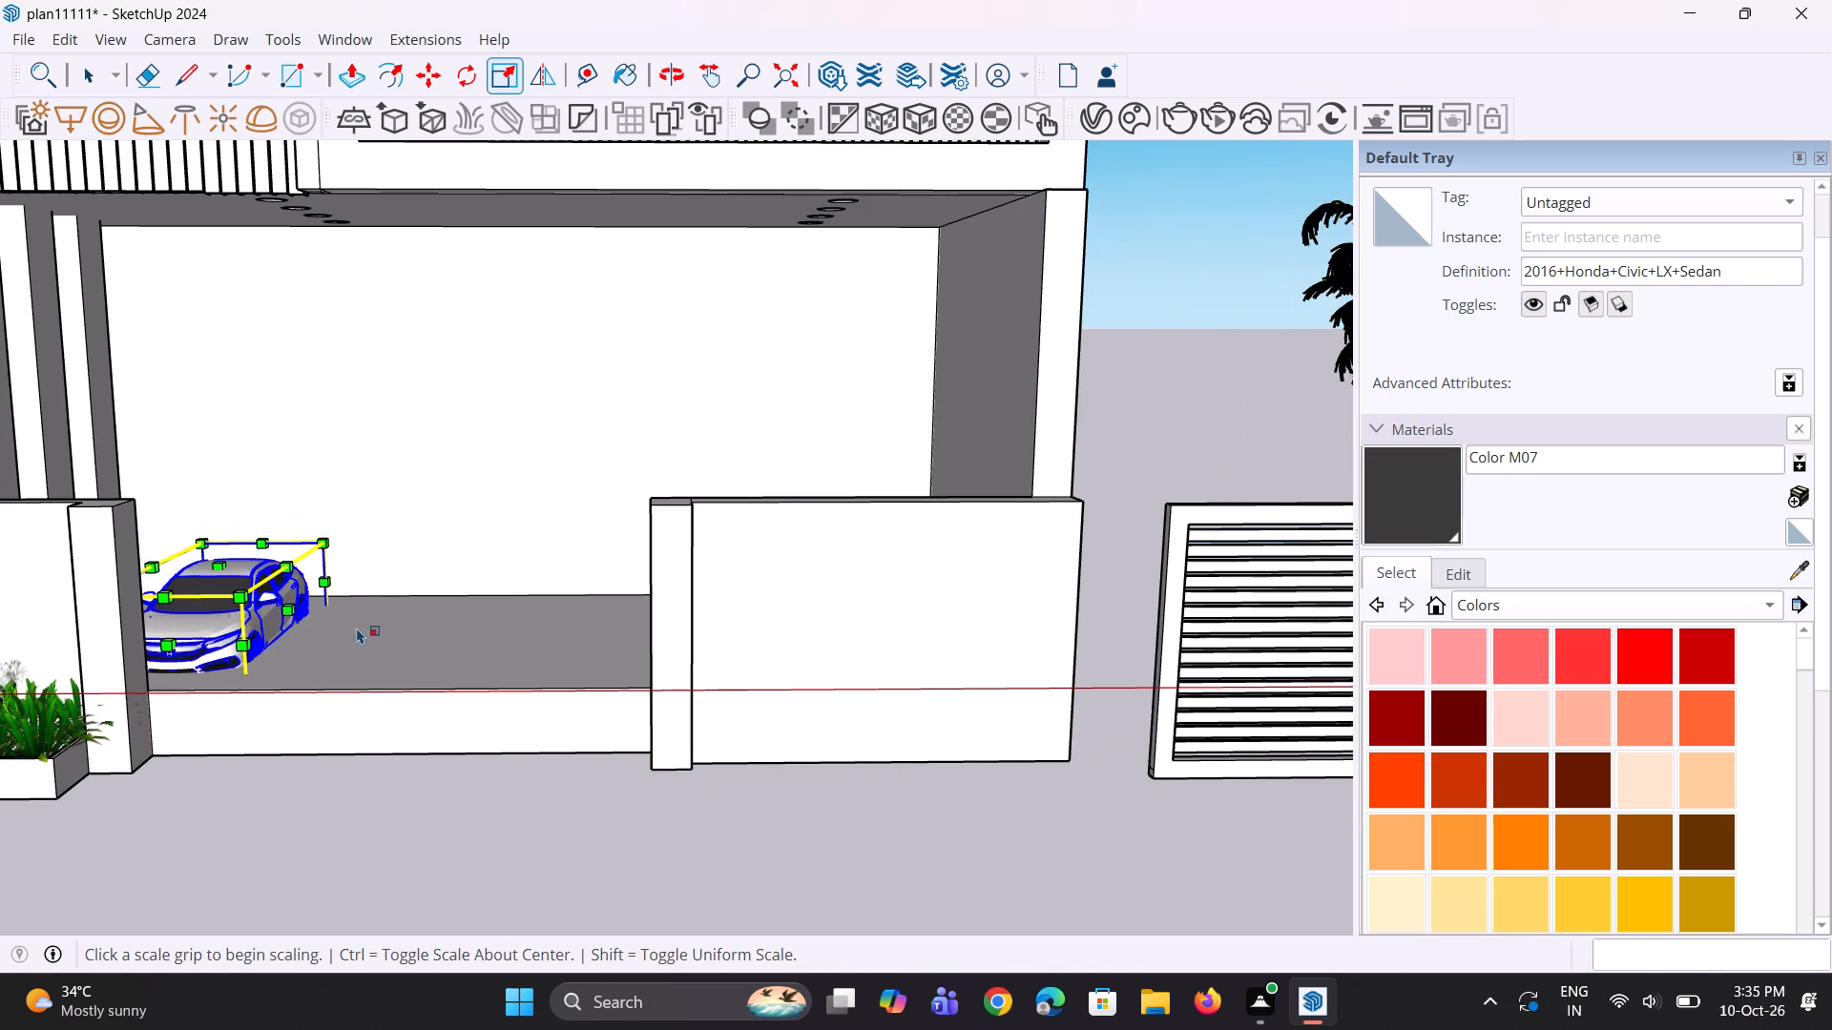
scroll(335, 693, "up", 2)
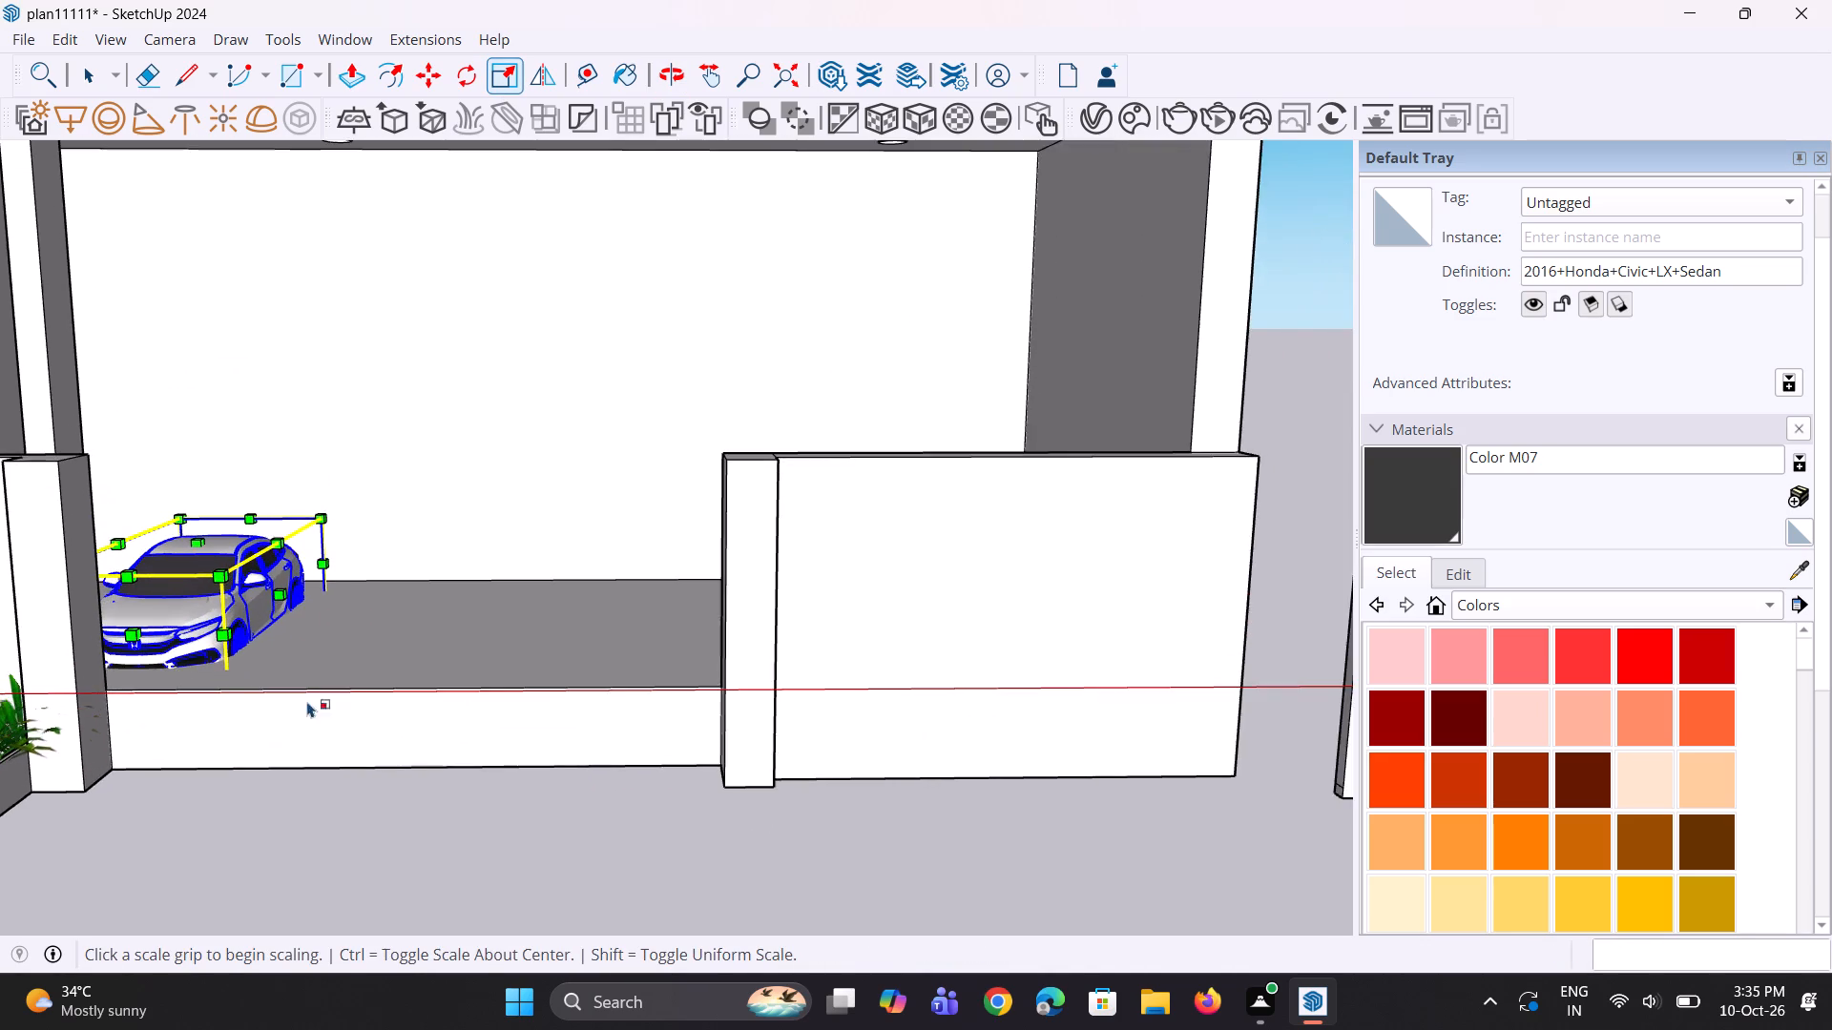
scroll(235, 702, "up", 4)
key("m")
scroll(234, 714, "up", 2)
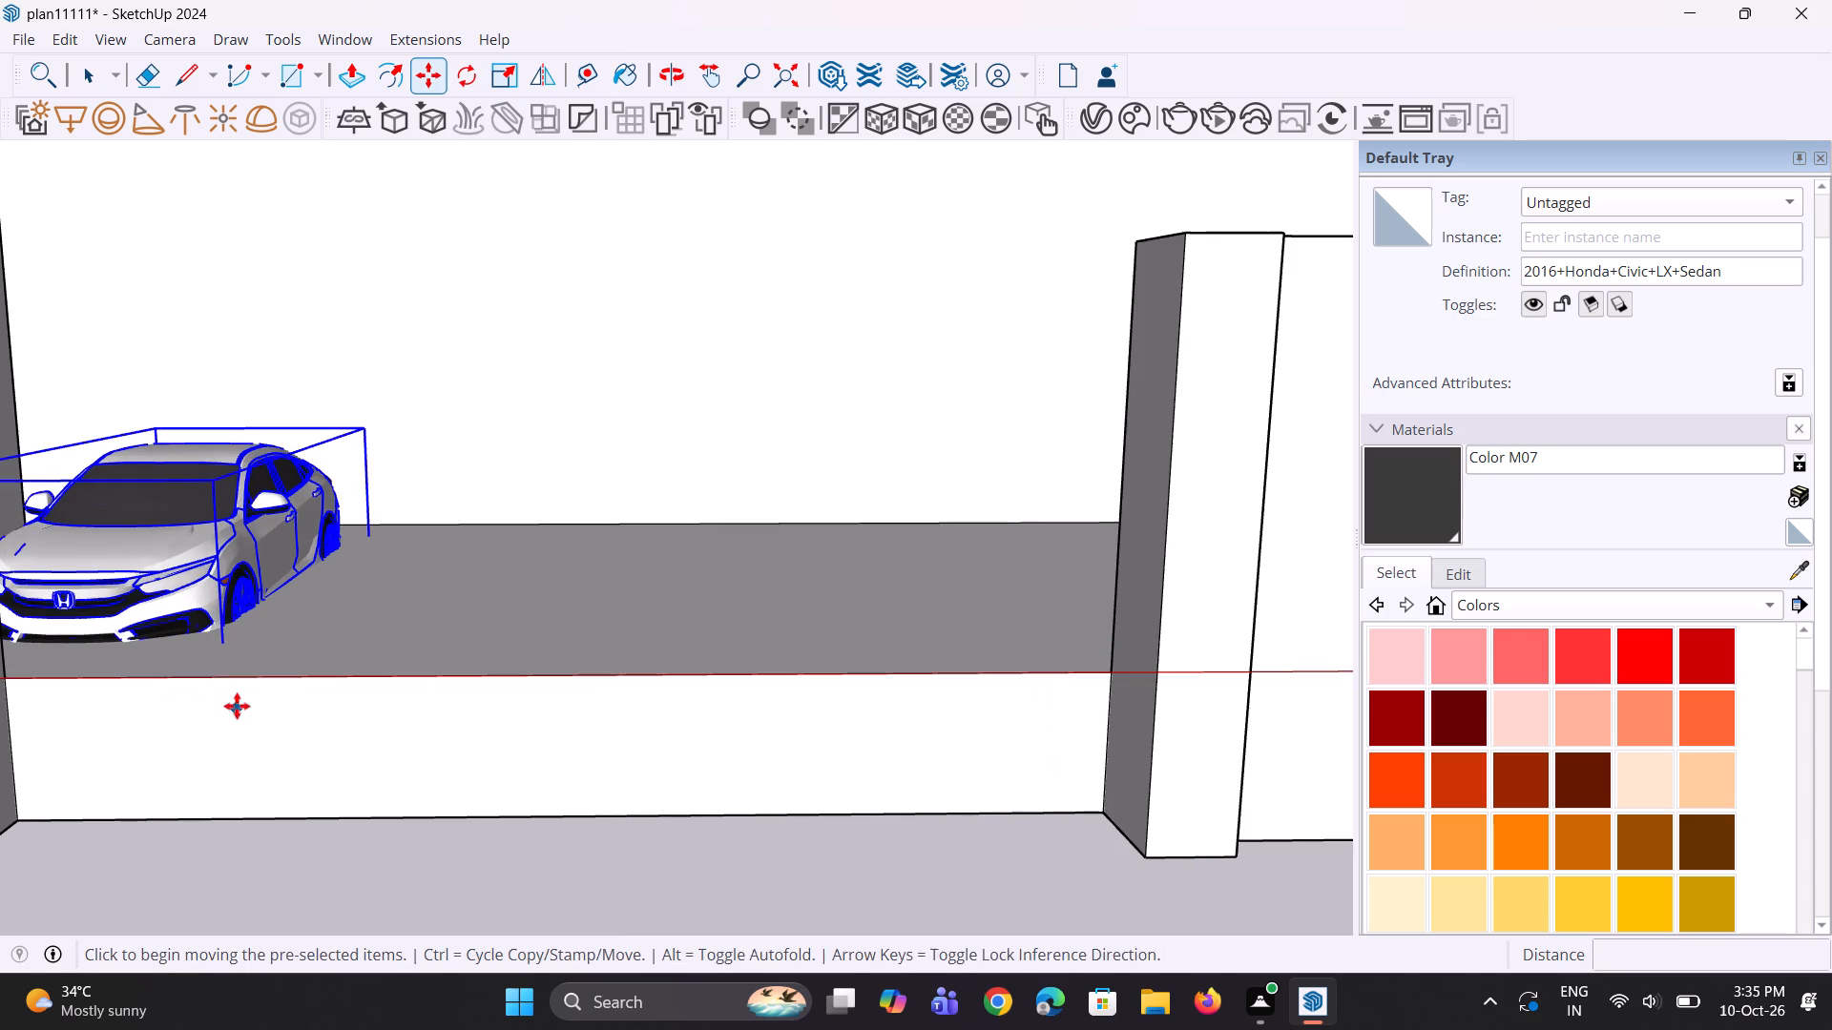
left_click(232, 683)
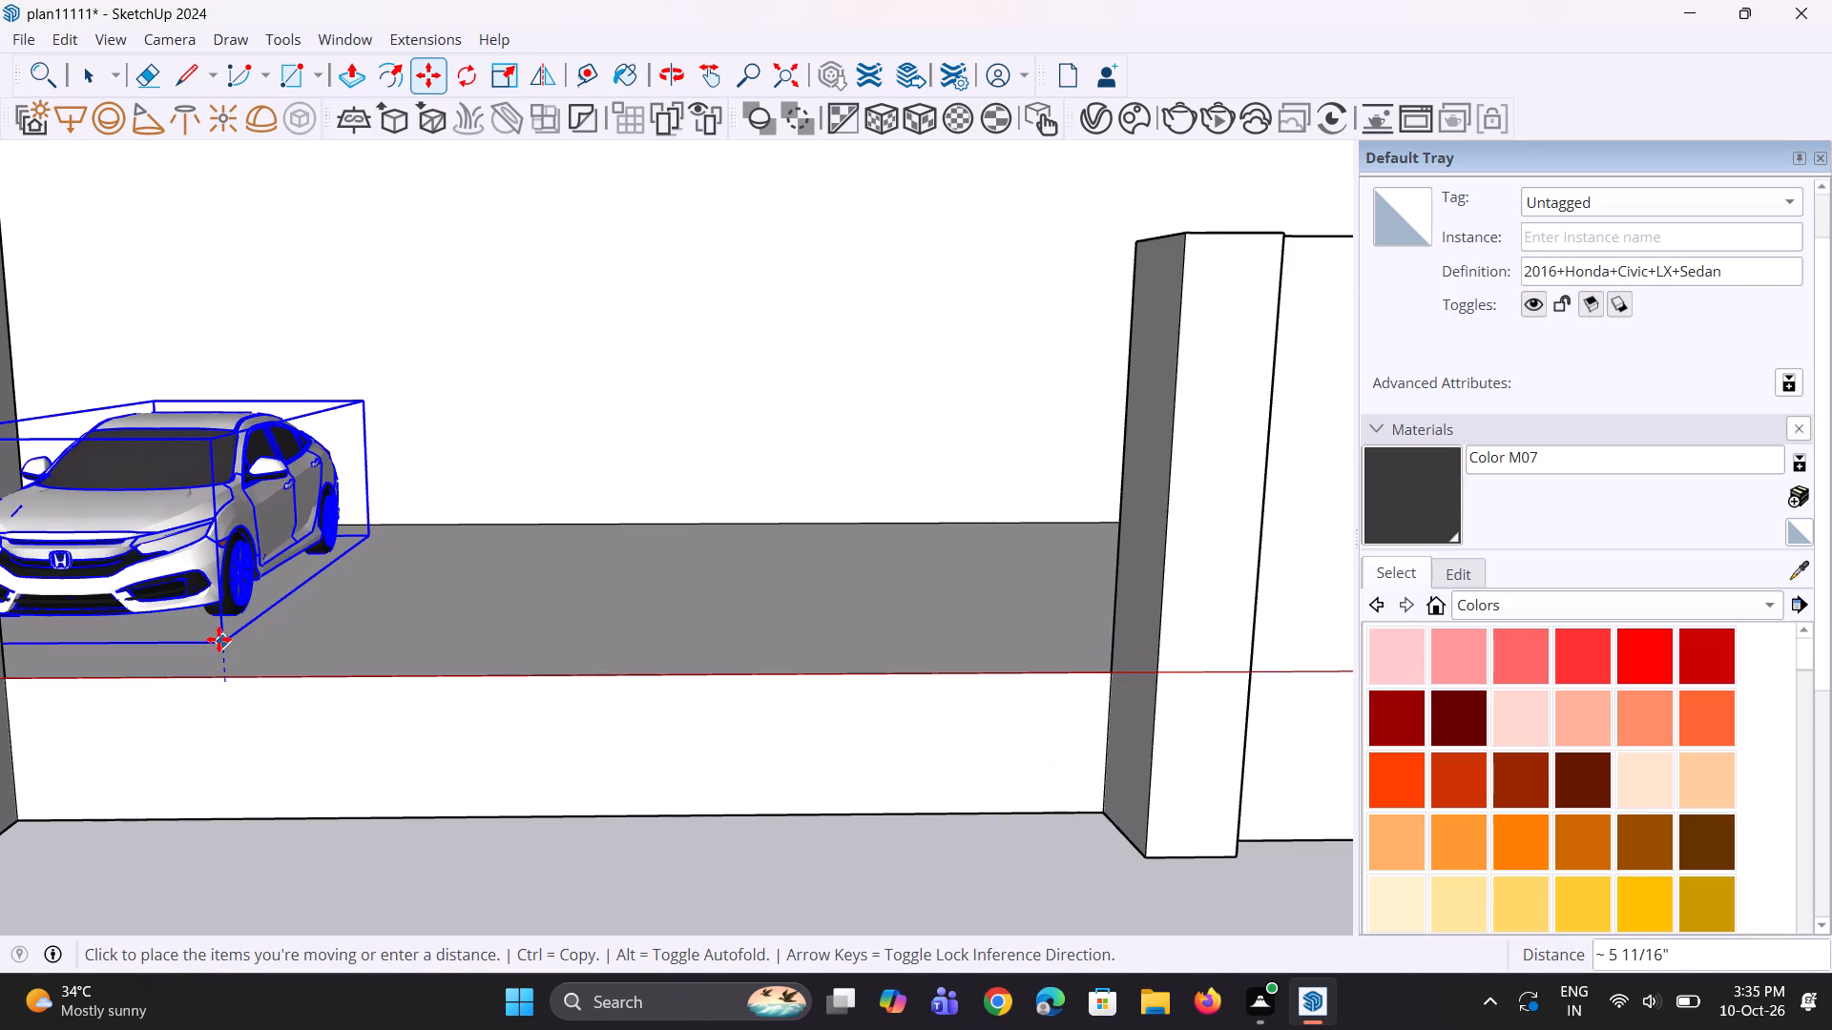
left_click(219, 638)
middle_click_drag(274, 675, 309, 831)
scroll(346, 704, "down", 2)
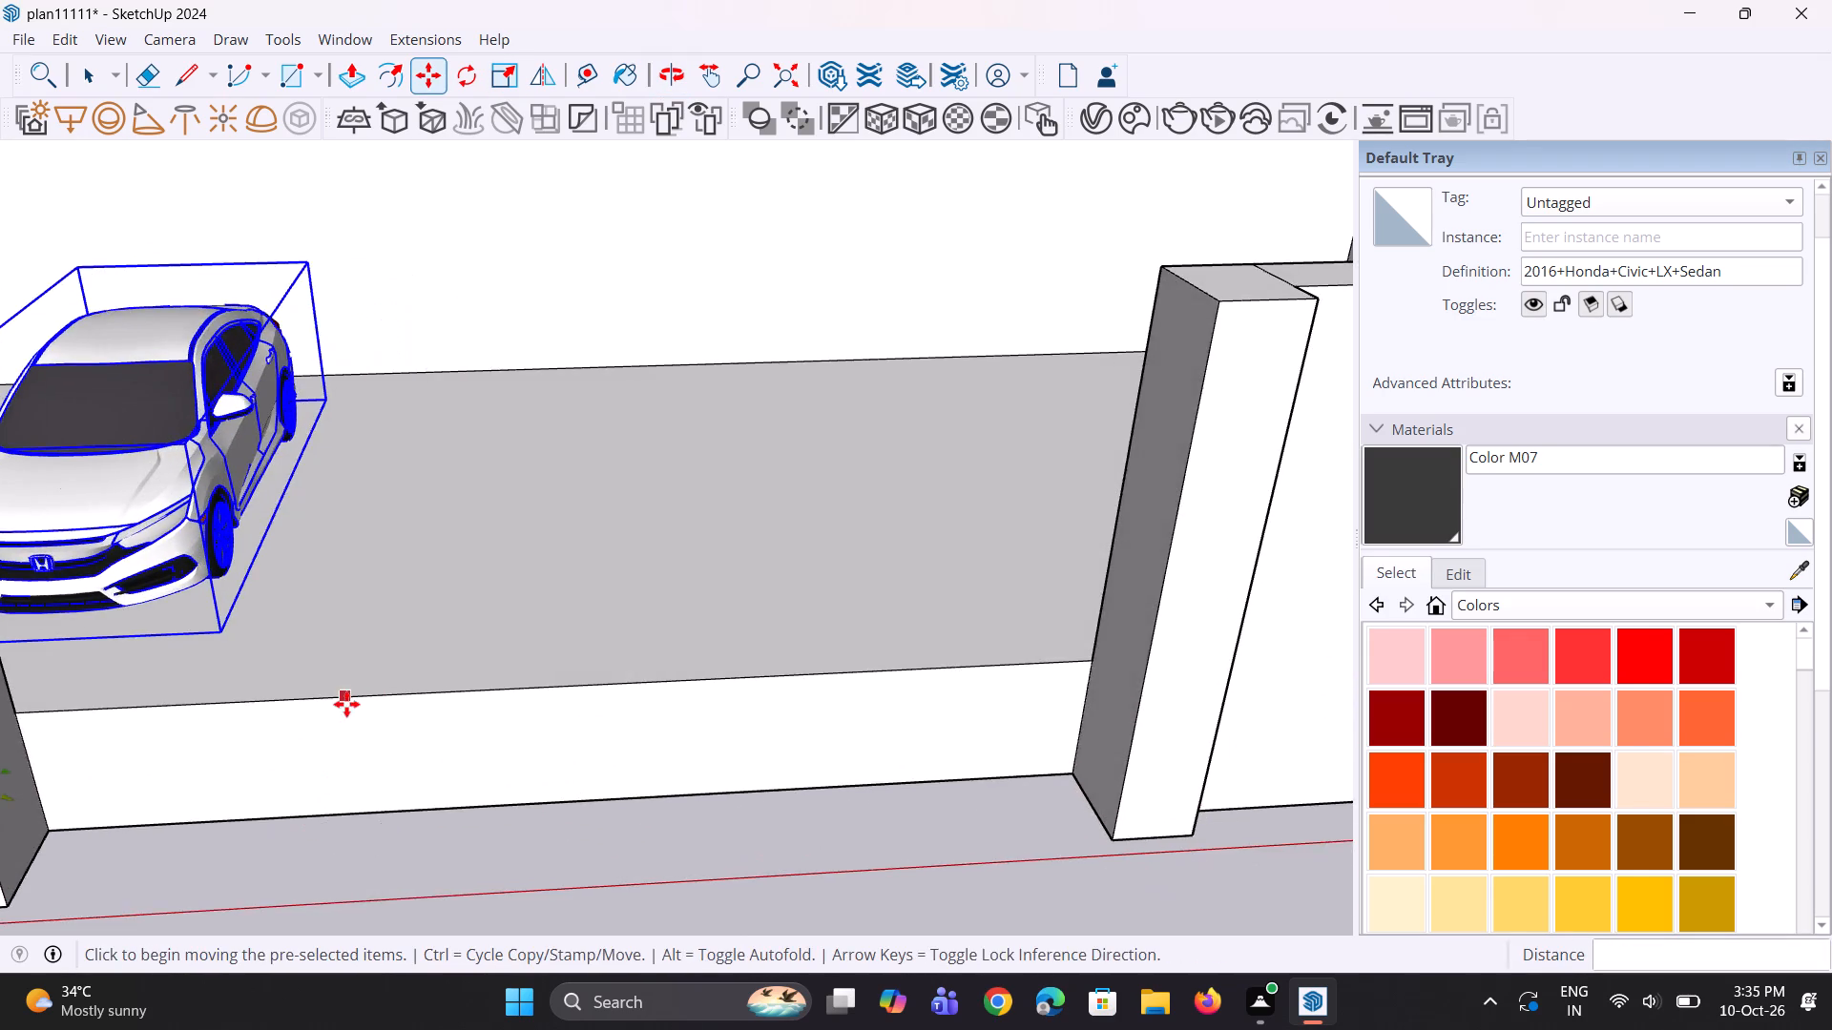
scroll(346, 704, "down", 3)
middle_click_drag(341, 717, 354, 666)
key("space")
key("space")
left_click(388, 880)
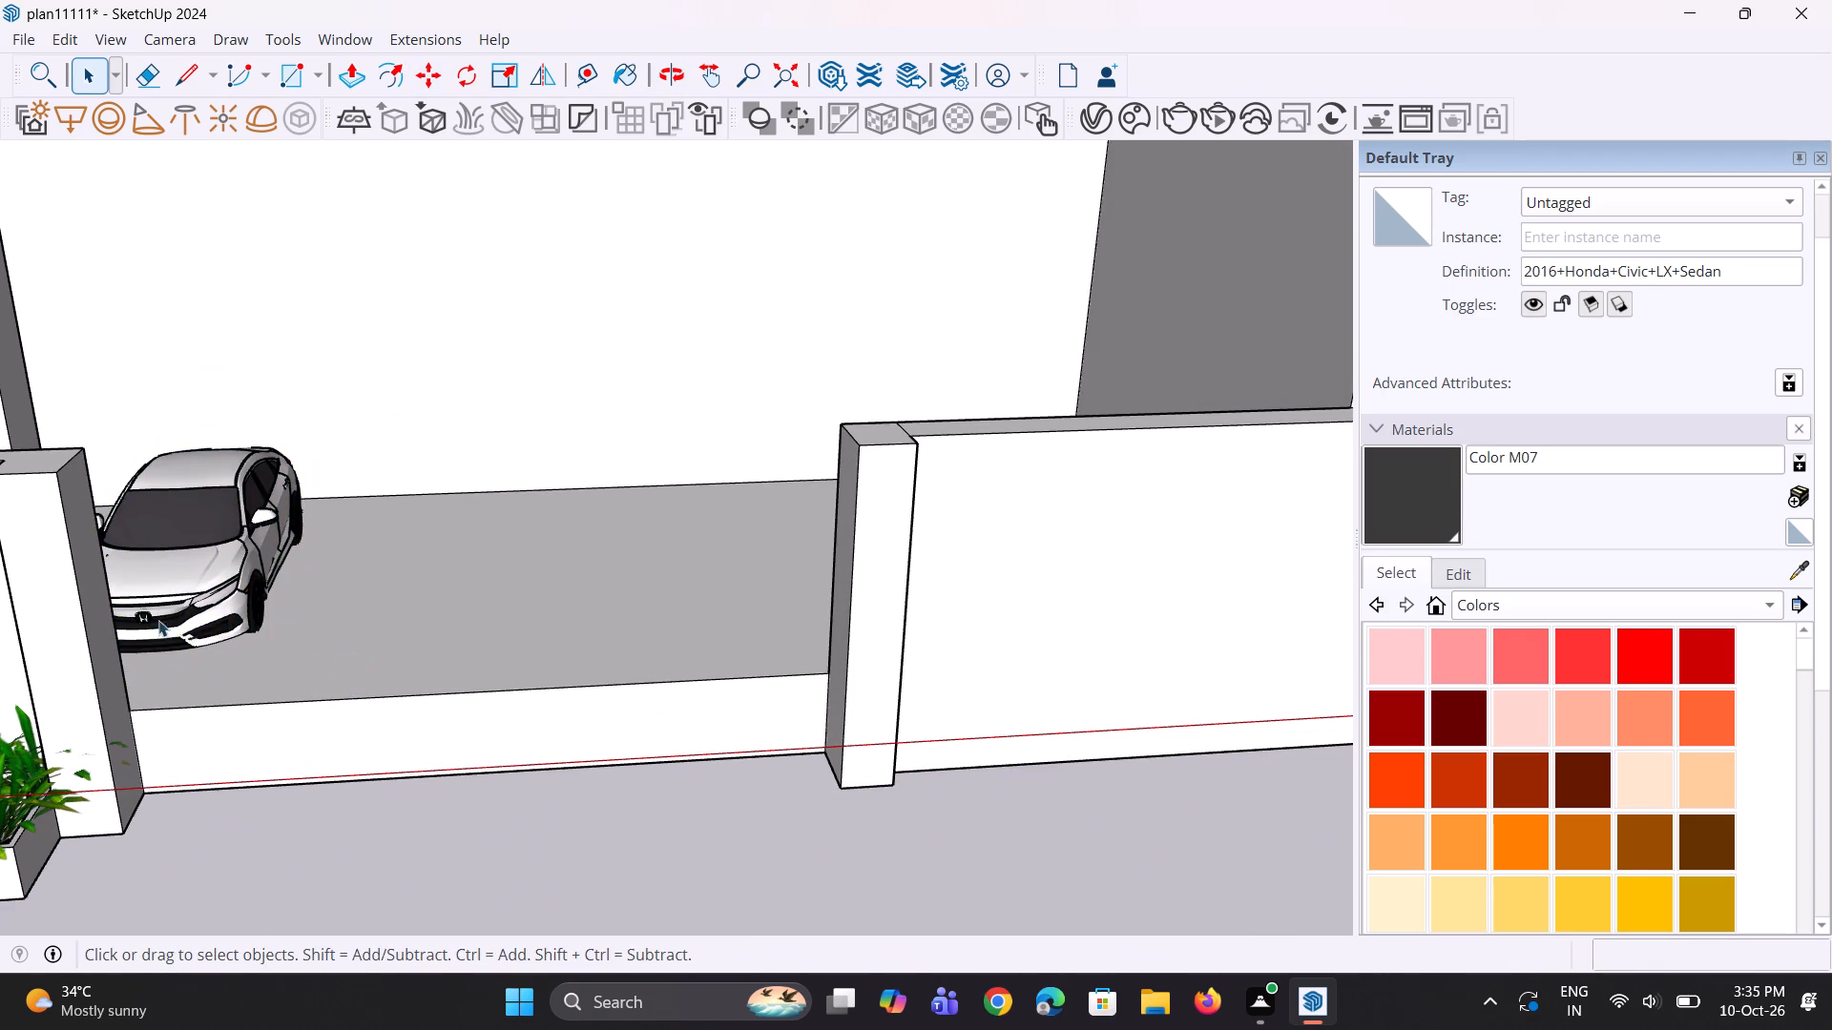
Examine the car's size and position on the parking floor from front, low and raised viewpoints.
middle_click_drag(165, 616, 186, 768)
scroll(207, 672, "down", 5)
middle_click_drag(204, 672, 113, 465)
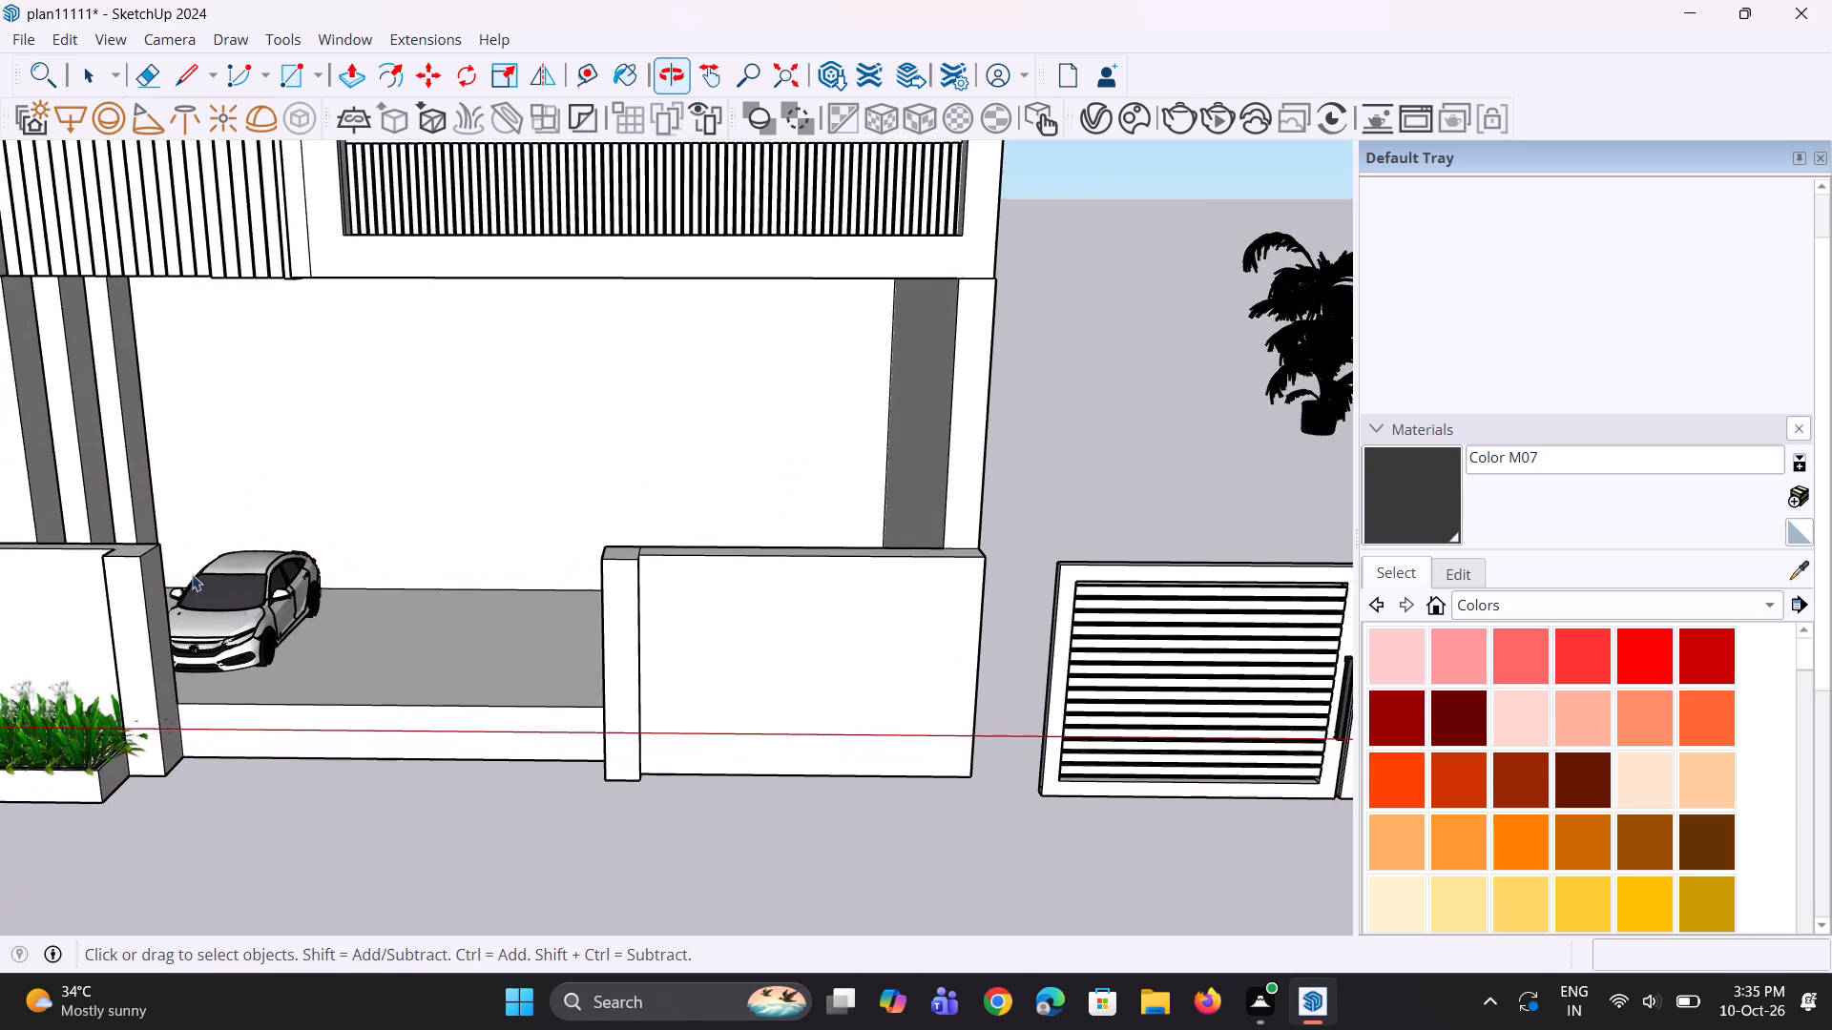
scroll(230, 651, "up", 9)
left_click(250, 678)
middle_click_drag(299, 706, 280, 601)
scroll(288, 625, "up", 1)
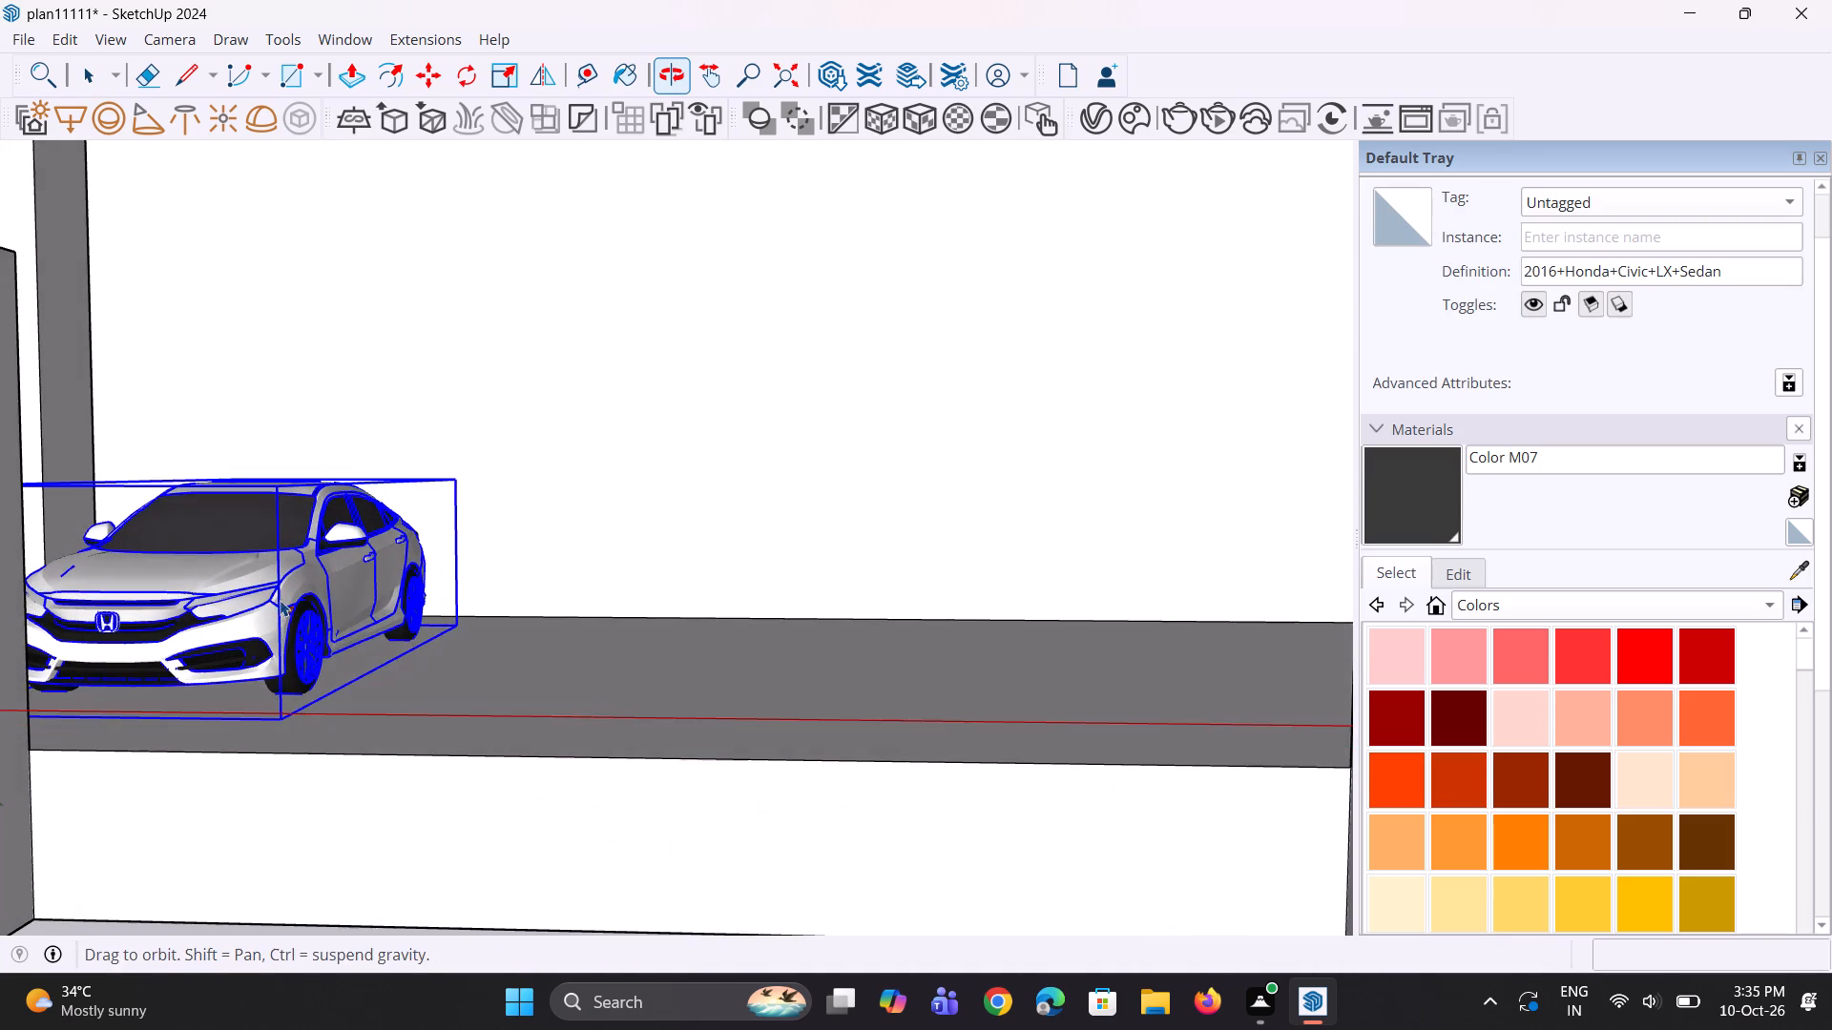
scroll(269, 666, "up", 2)
scroll(293, 645, "down", 4)
middle_click_drag(293, 645, 375, 757)
scroll(273, 696, "down", 2)
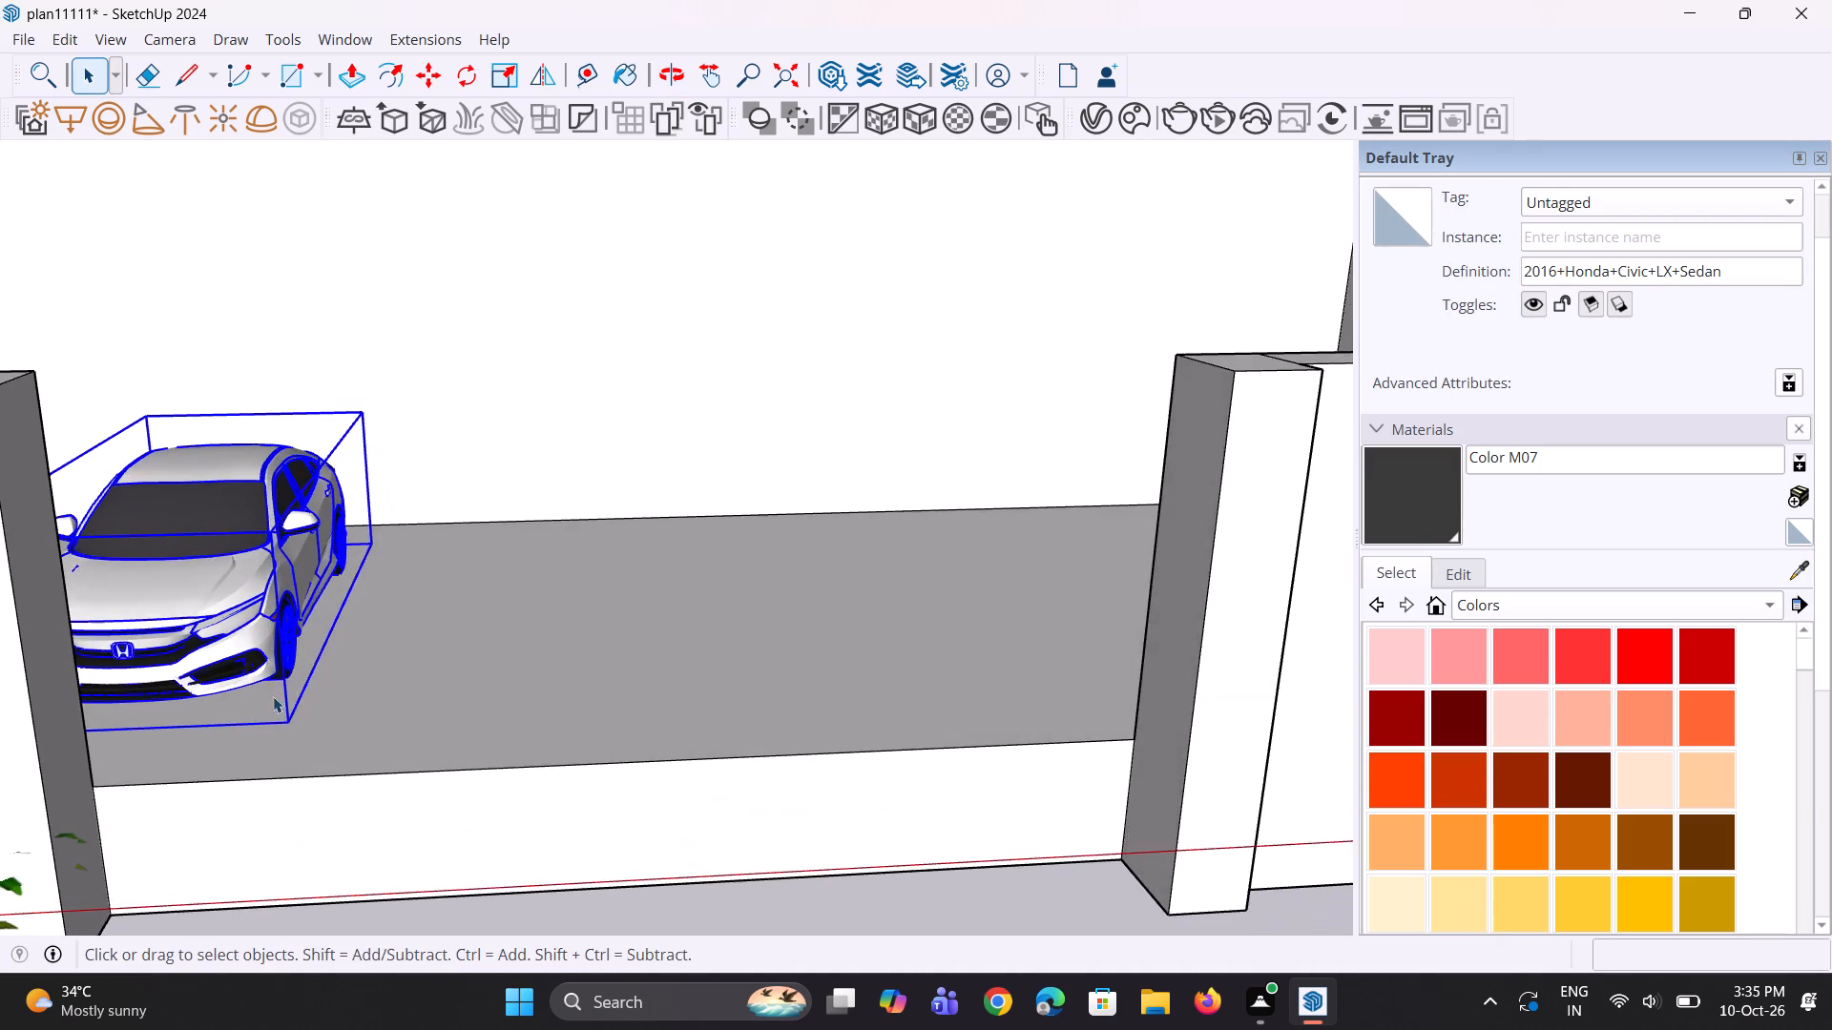
scroll(273, 696, "down", 3)
middle_click_drag(294, 701, 349, 747)
scroll(321, 724, "down", 3)
scroll(242, 731, "up", 3)
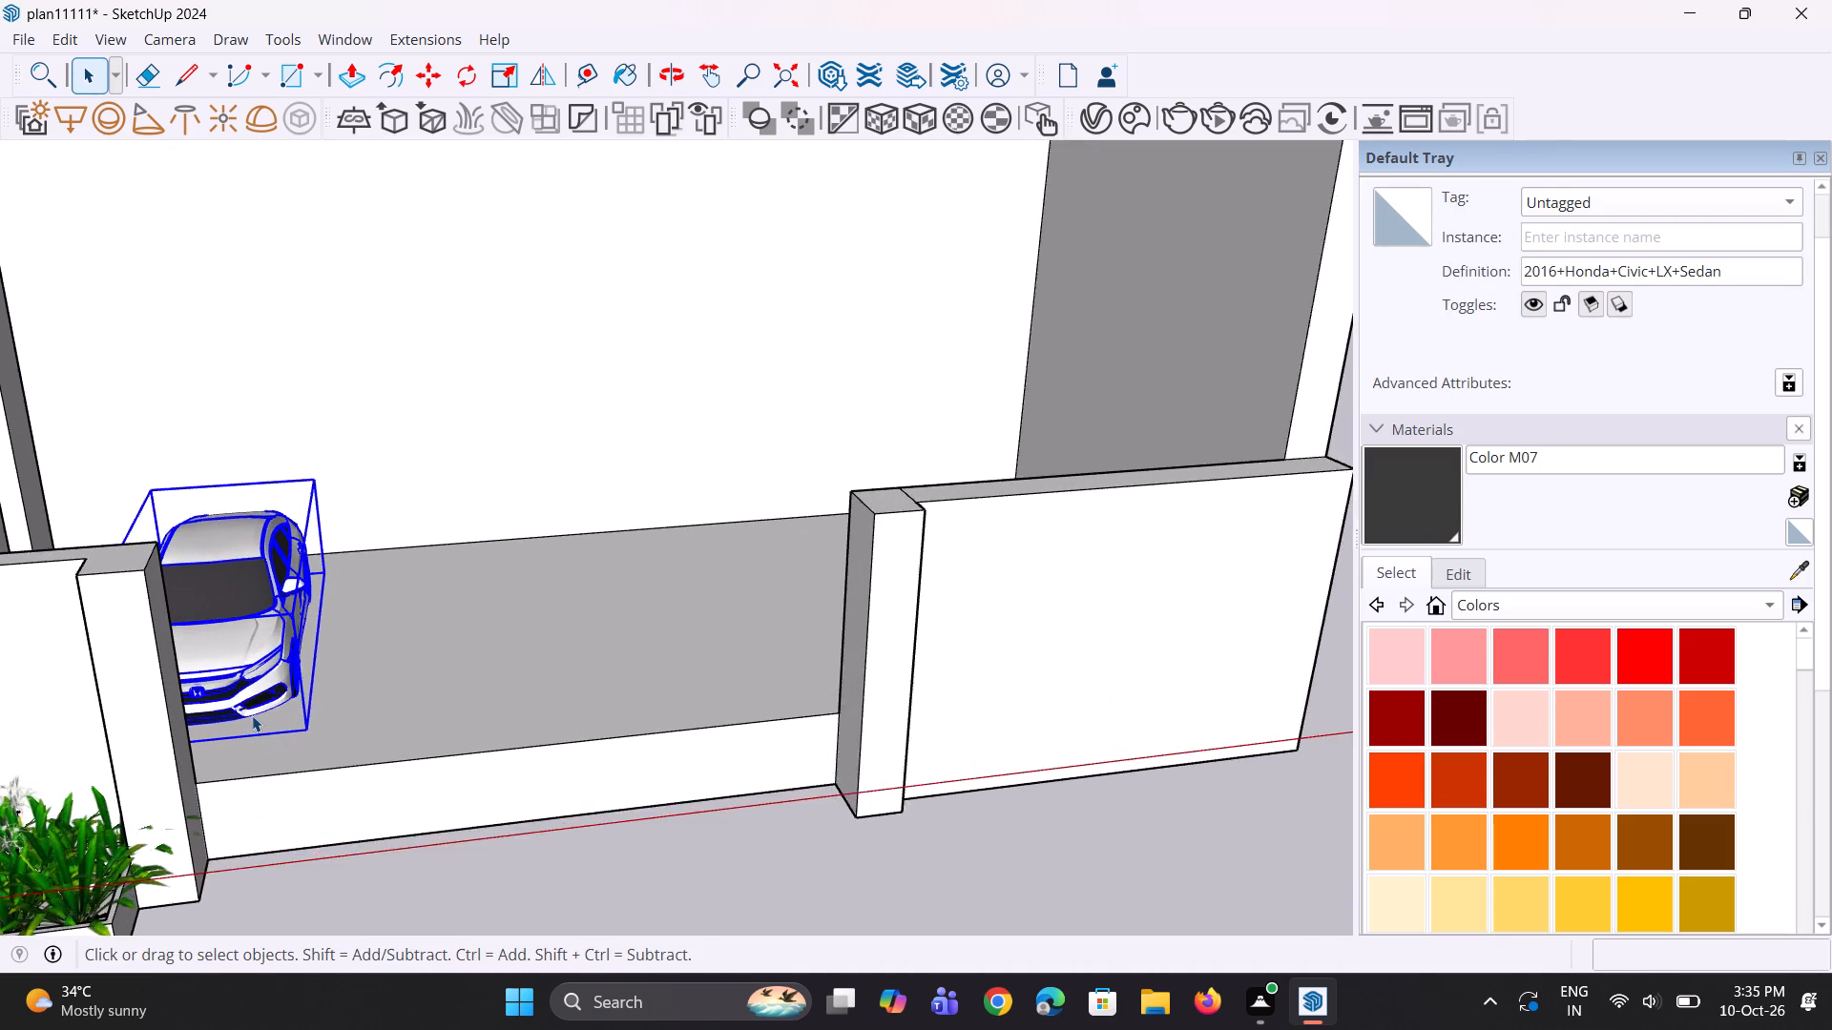
scroll(252, 715, "up", 3)
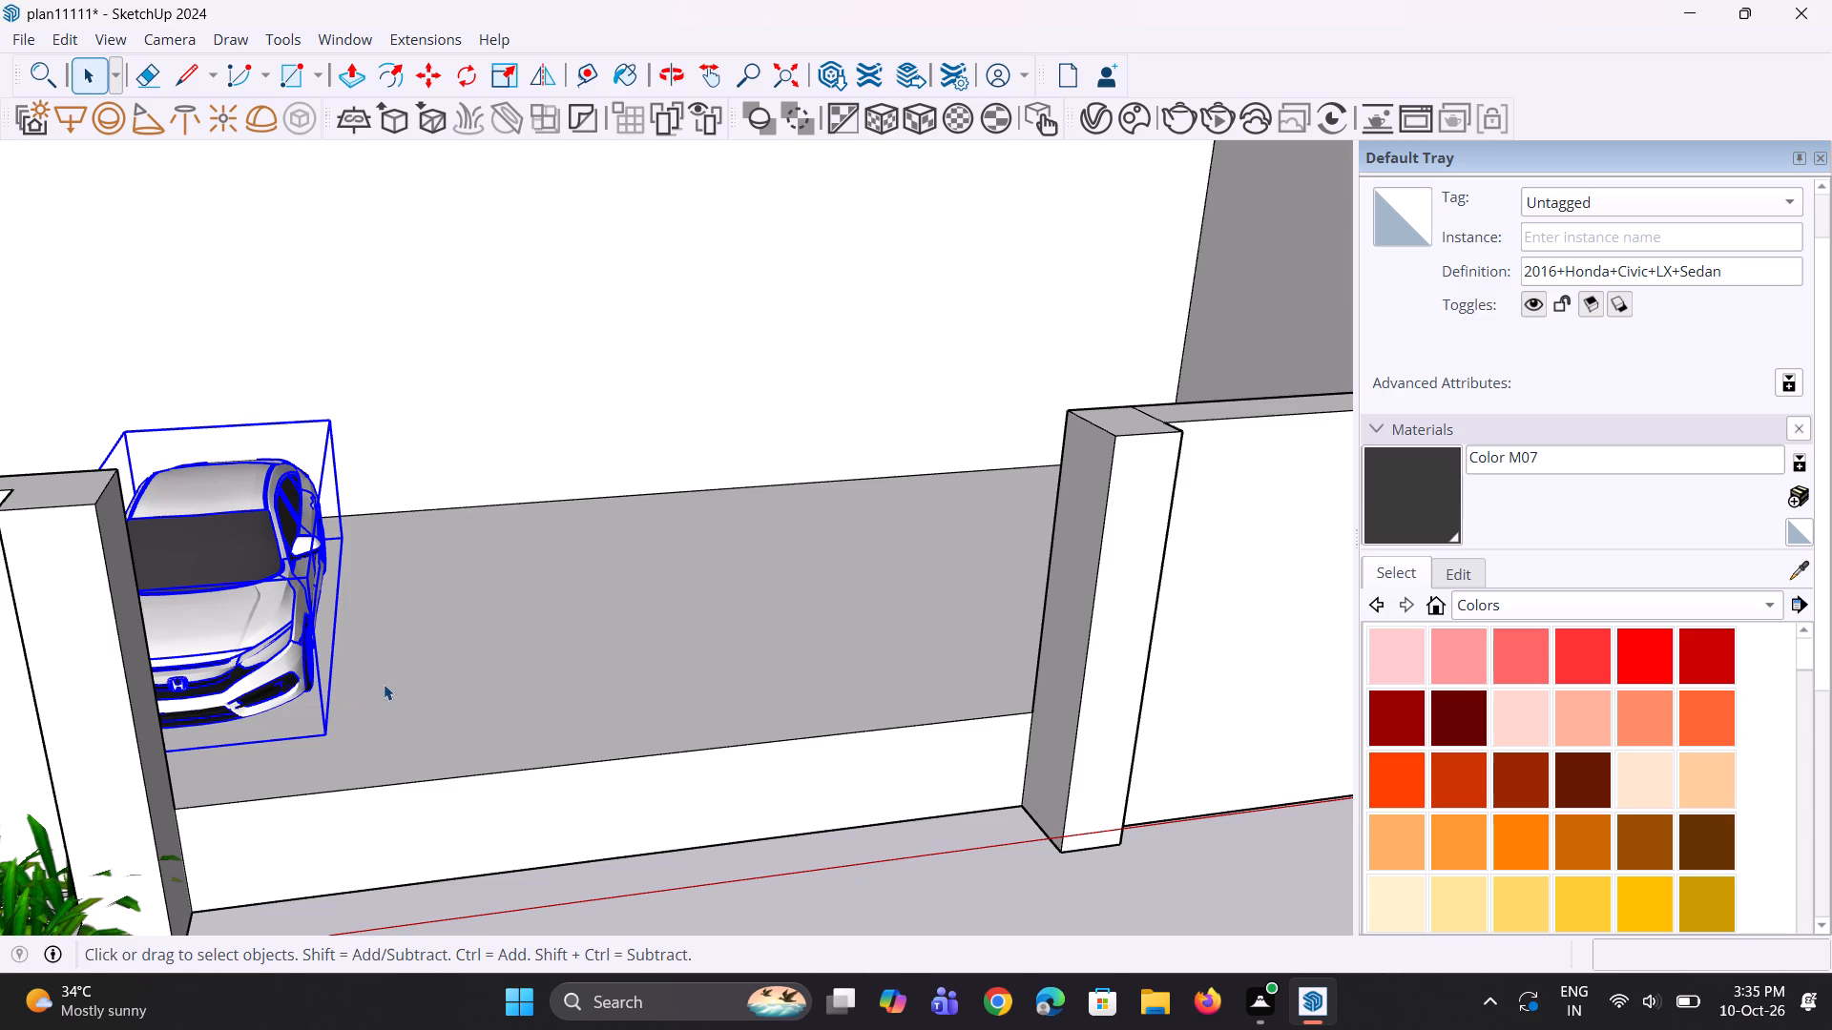
scroll(501, 685, "down", 1)
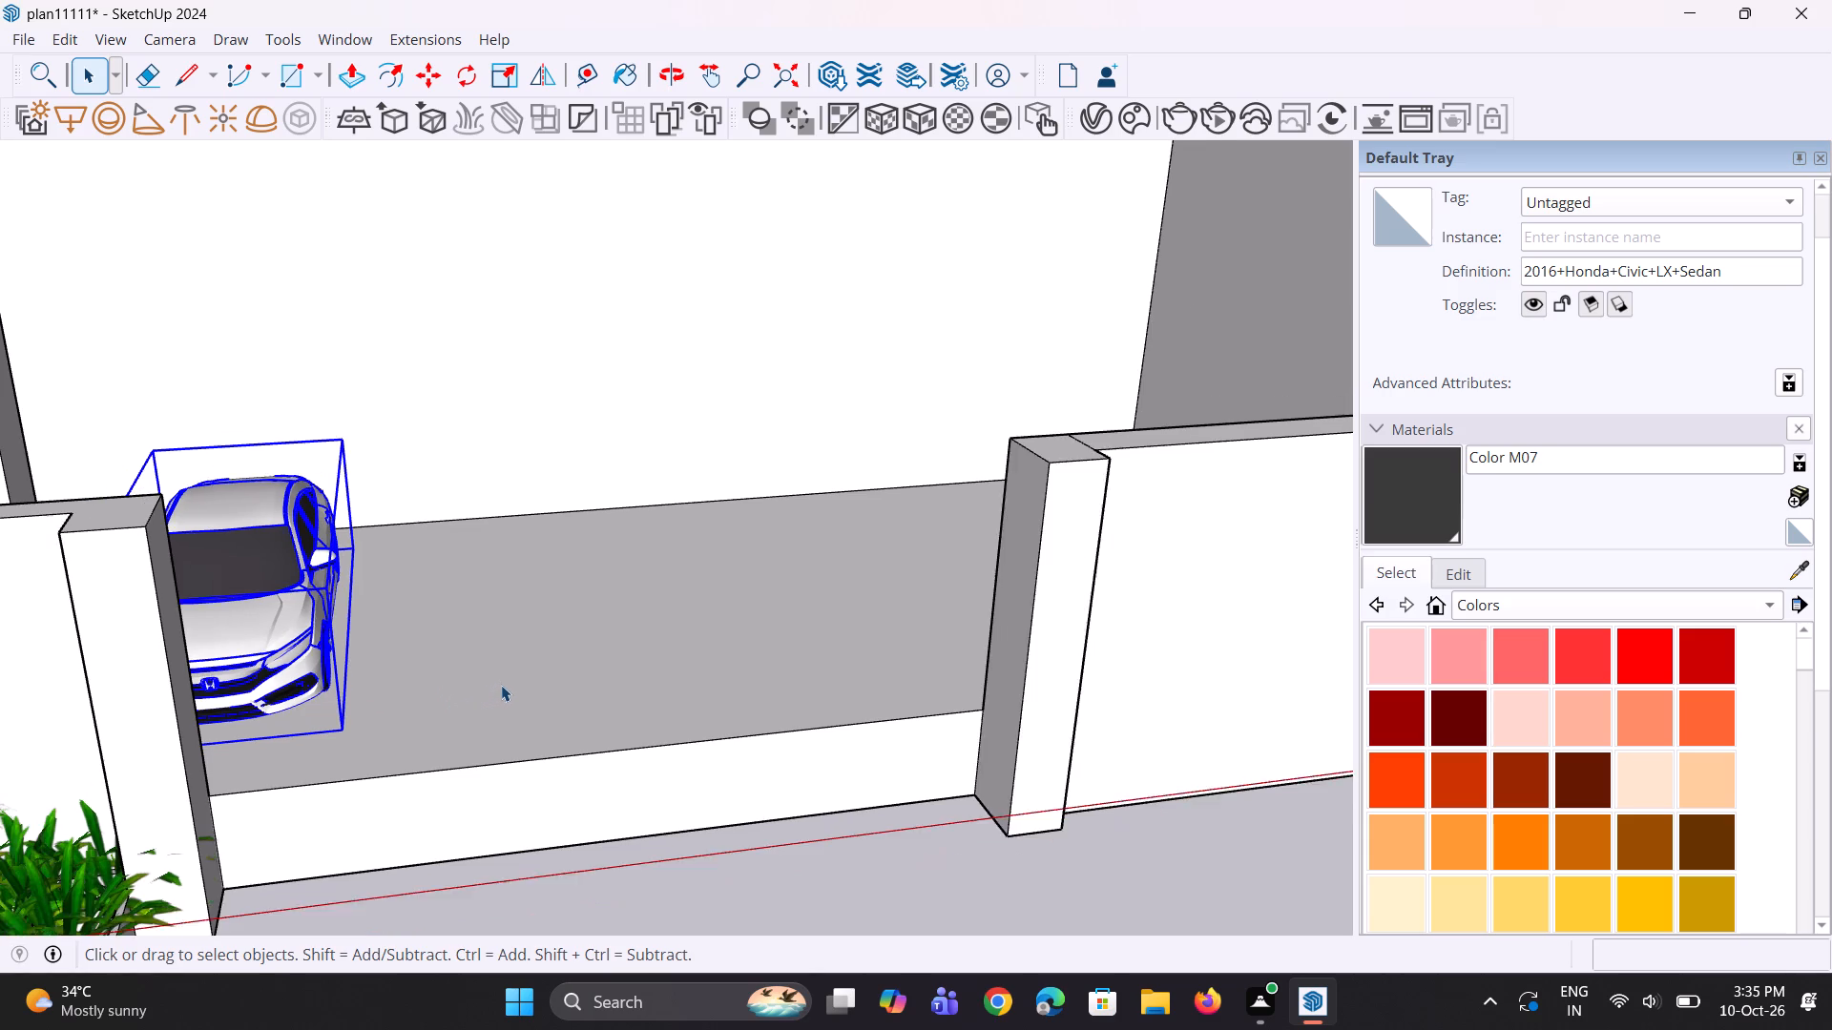
scroll(501, 685, "down", 4)
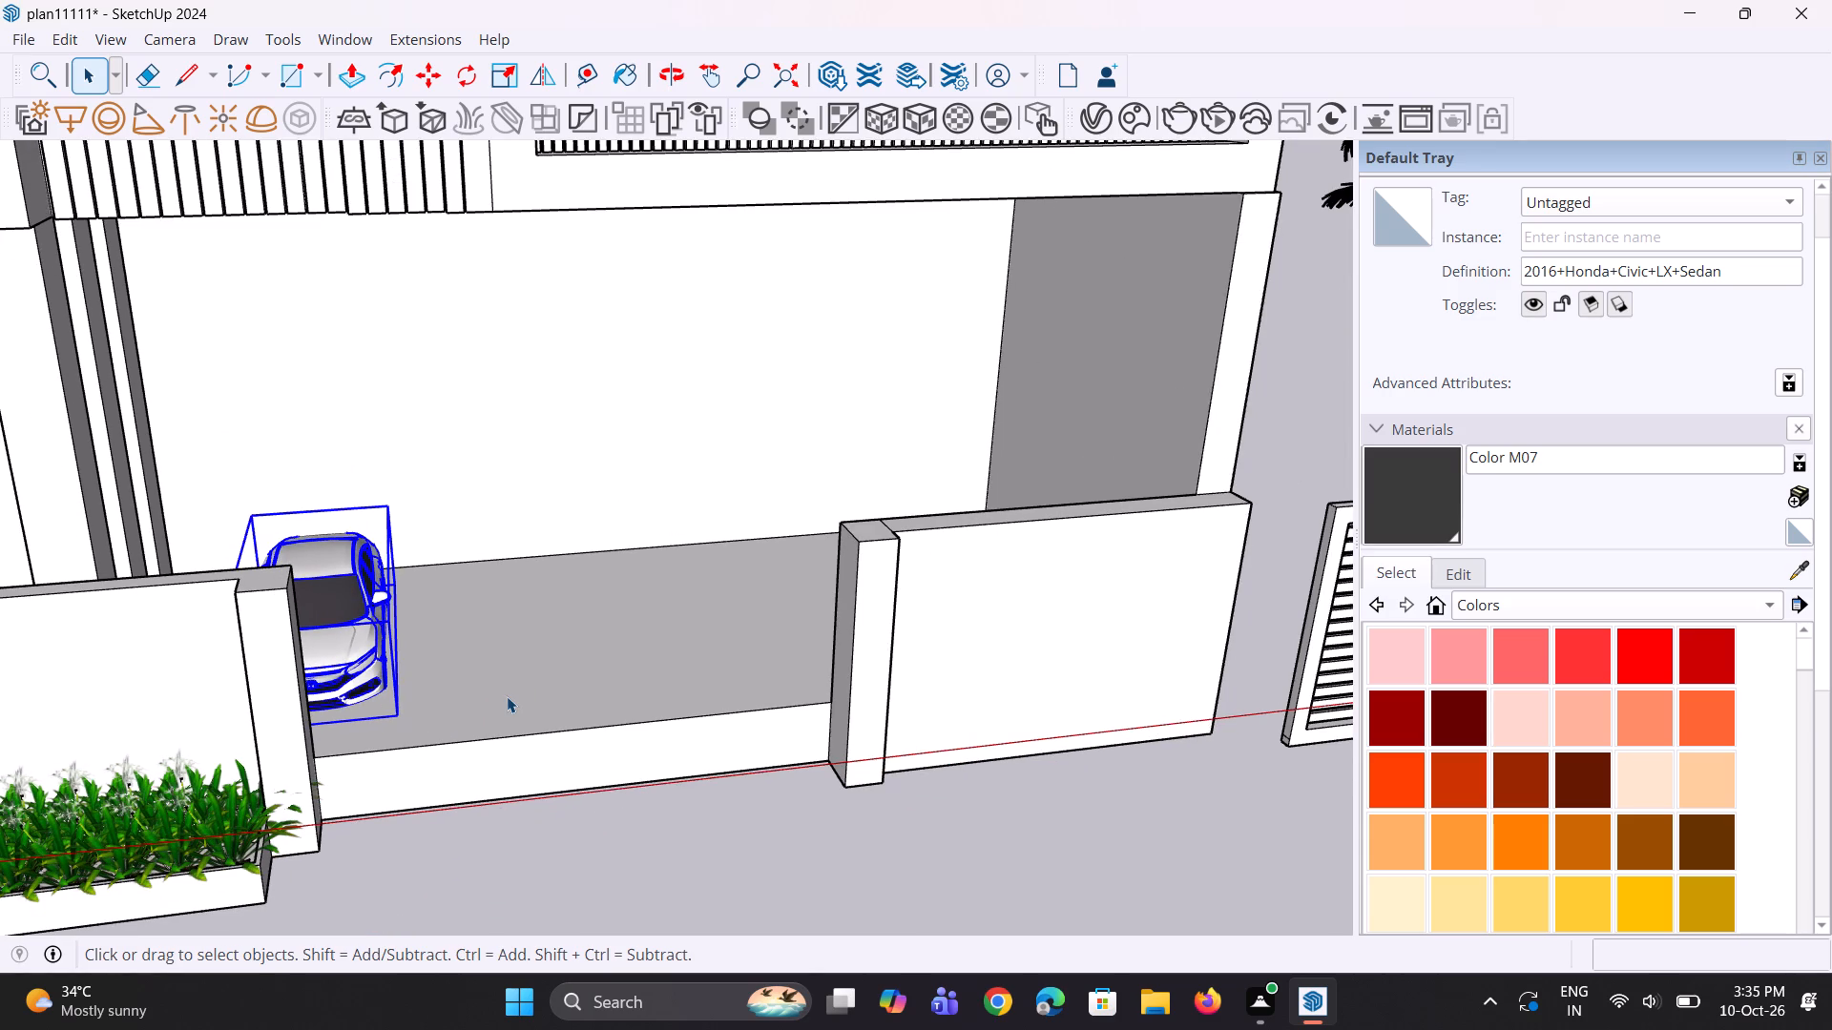
scroll(450, 605, "down", 3)
middle_click_drag(439, 689, 368, 610)
scroll(377, 645, "up", 3)
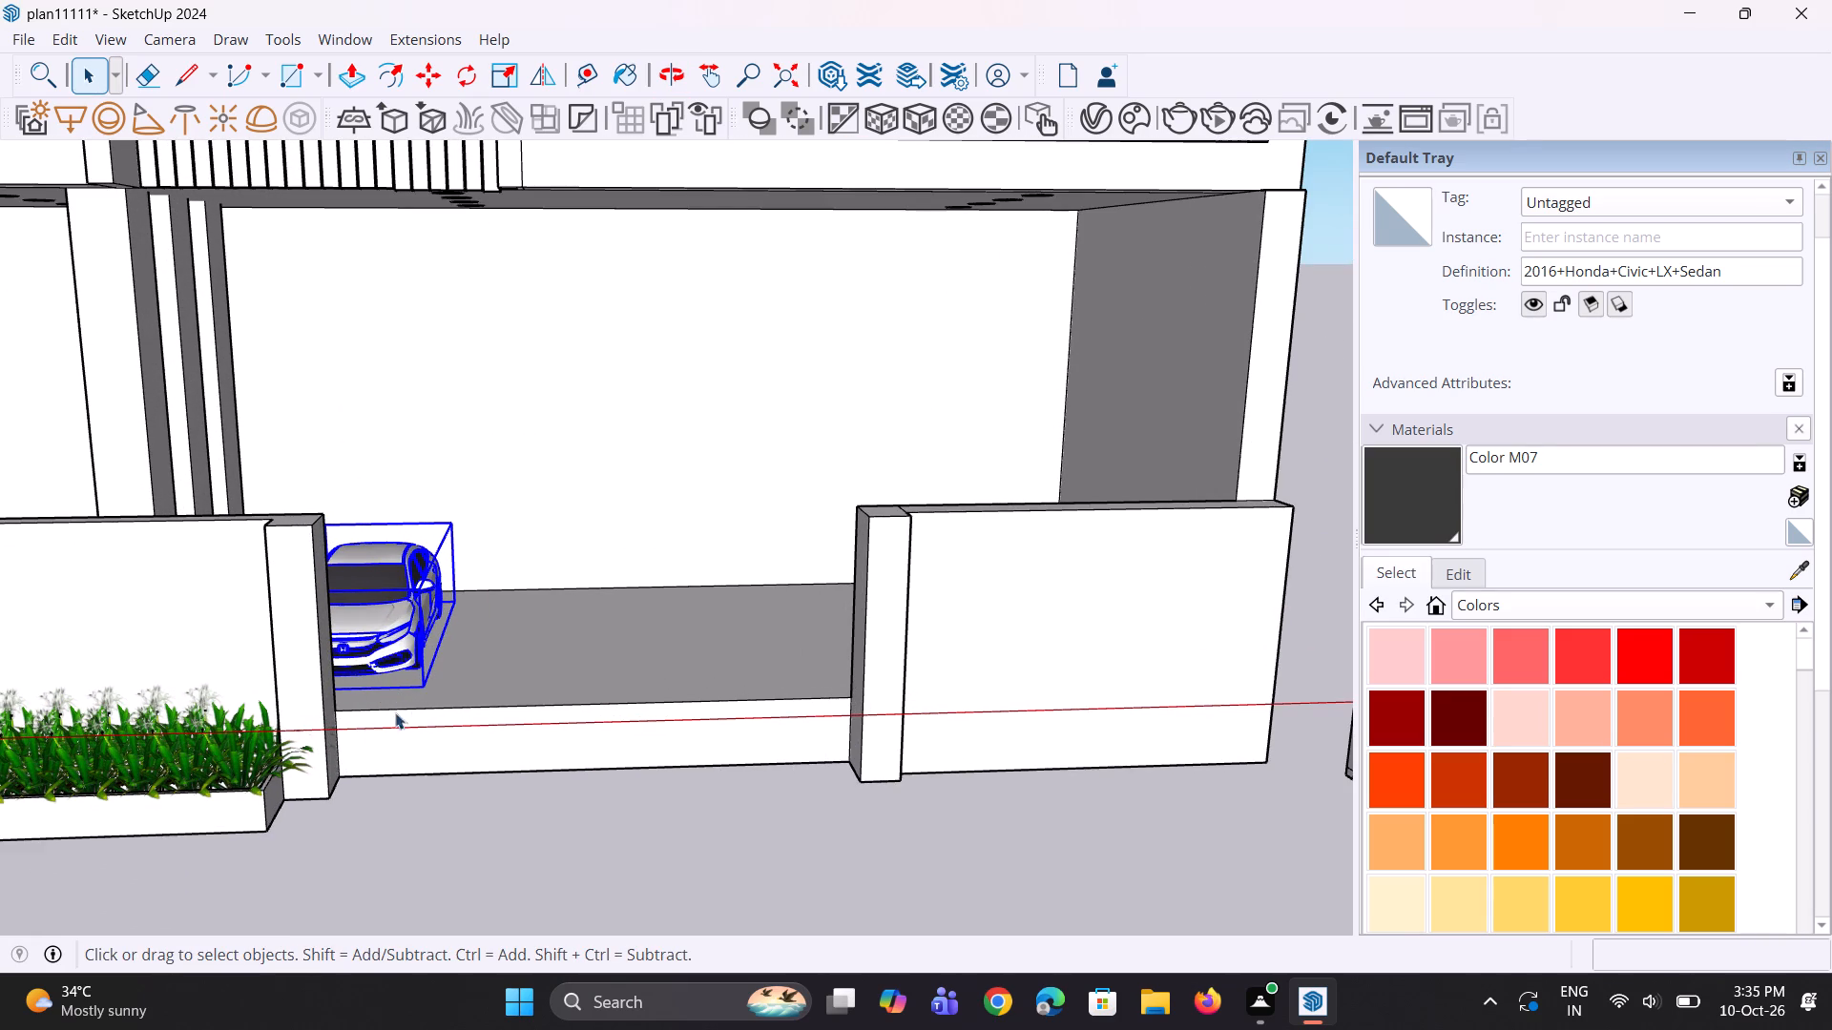
scroll(344, 713, "down", 2)
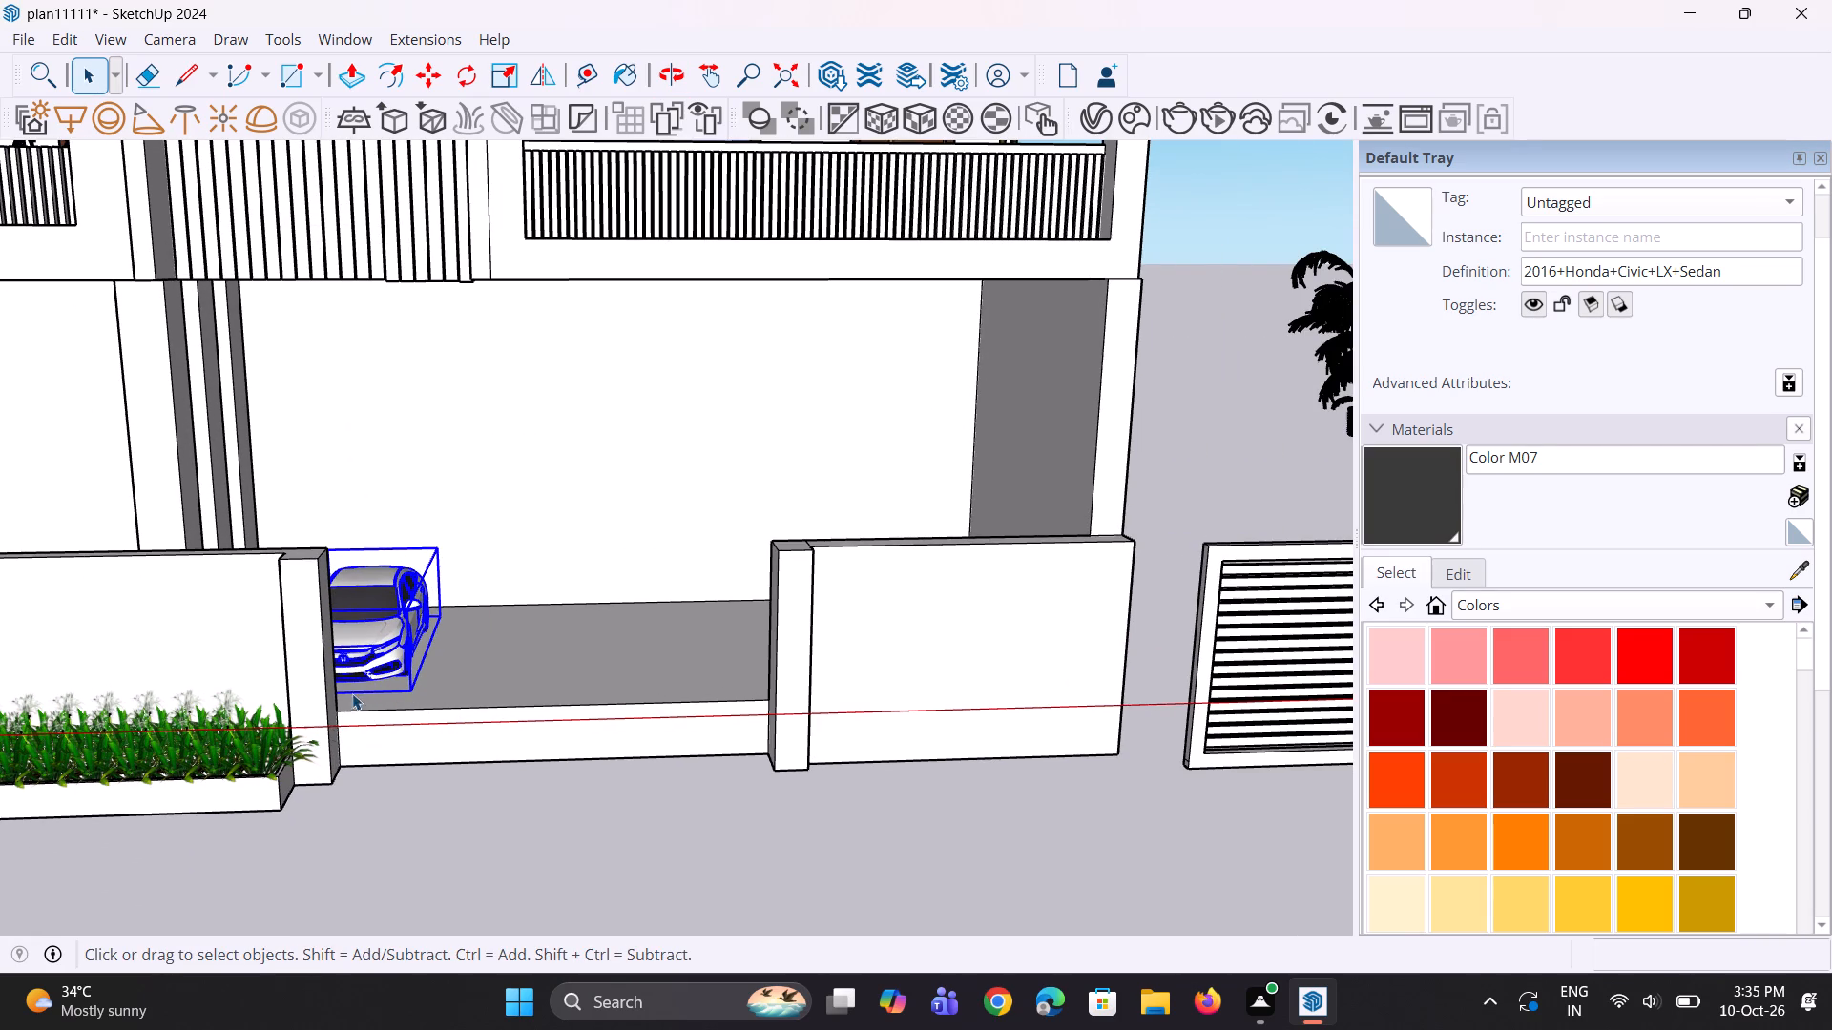
scroll(301, 648, "down", 2)
Copy the car about 10' 3" along the red axis to a second parking spot near the opposite gate post.
middle_click_drag(292, 652, 449, 966)
scroll(468, 758, "up", 7)
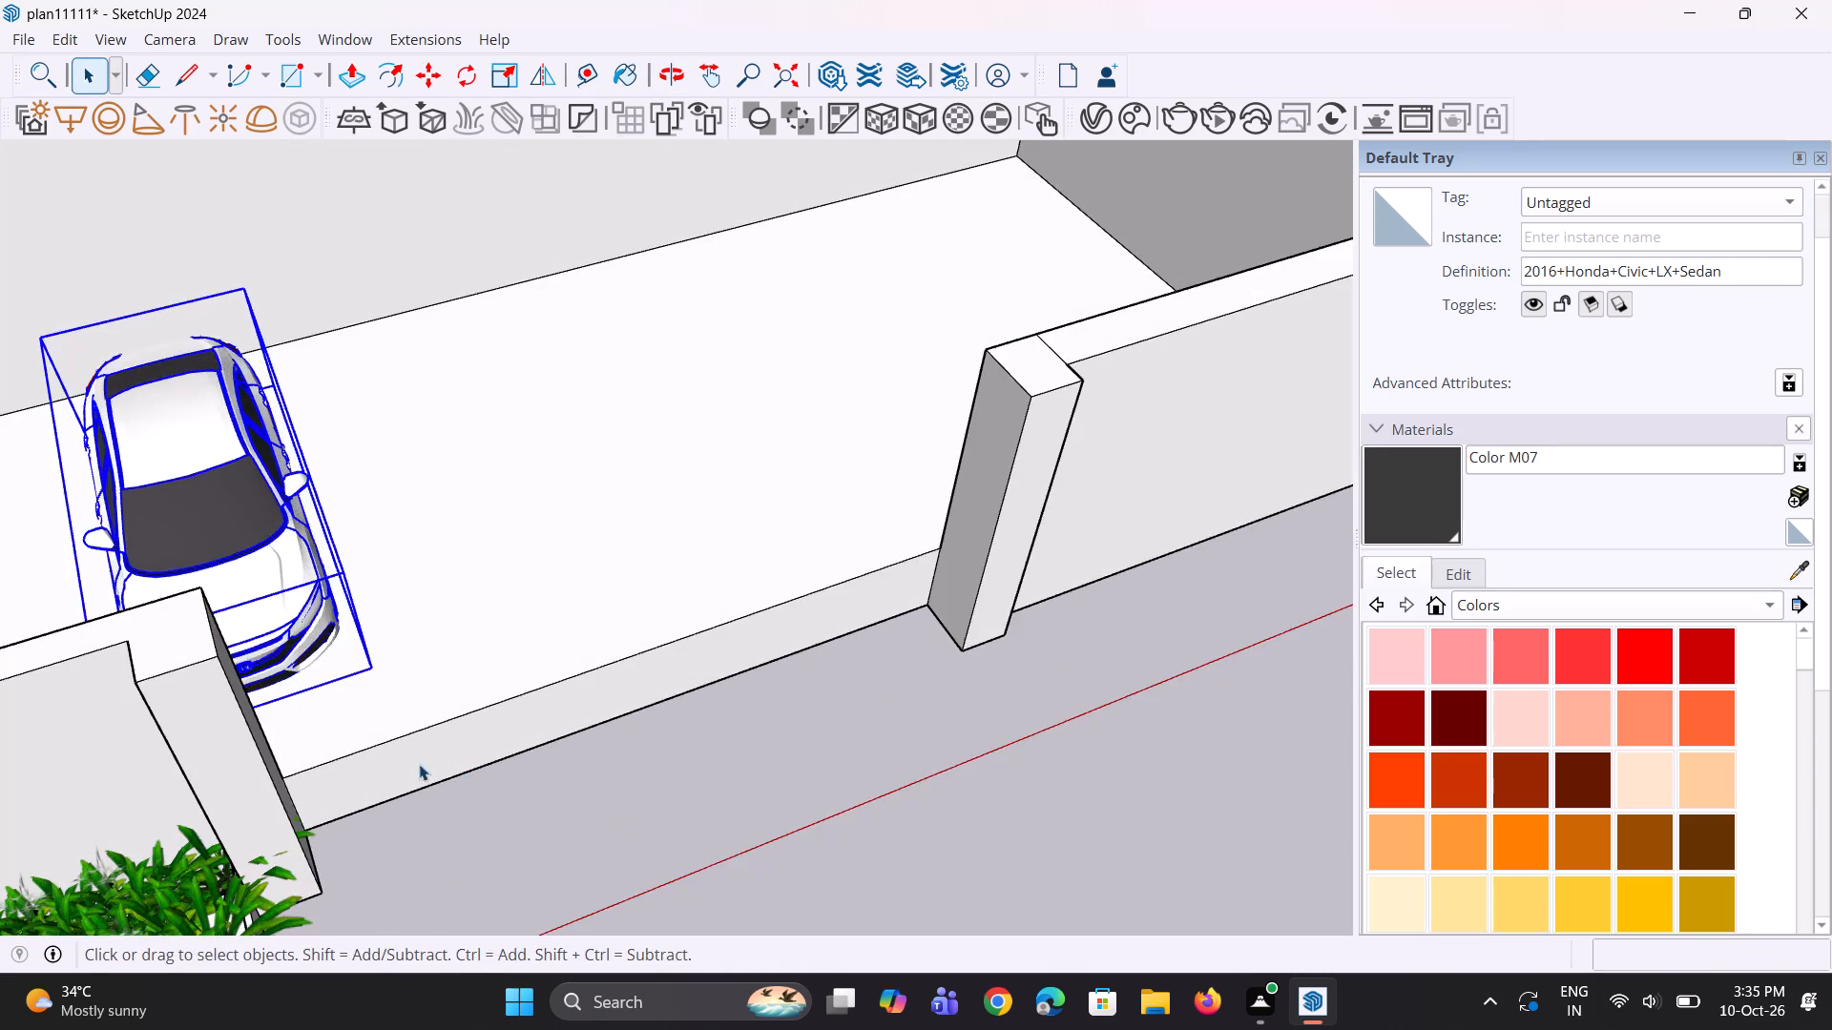
middle_click_drag(415, 764, 245, 665)
scroll(387, 596, "up", 2)
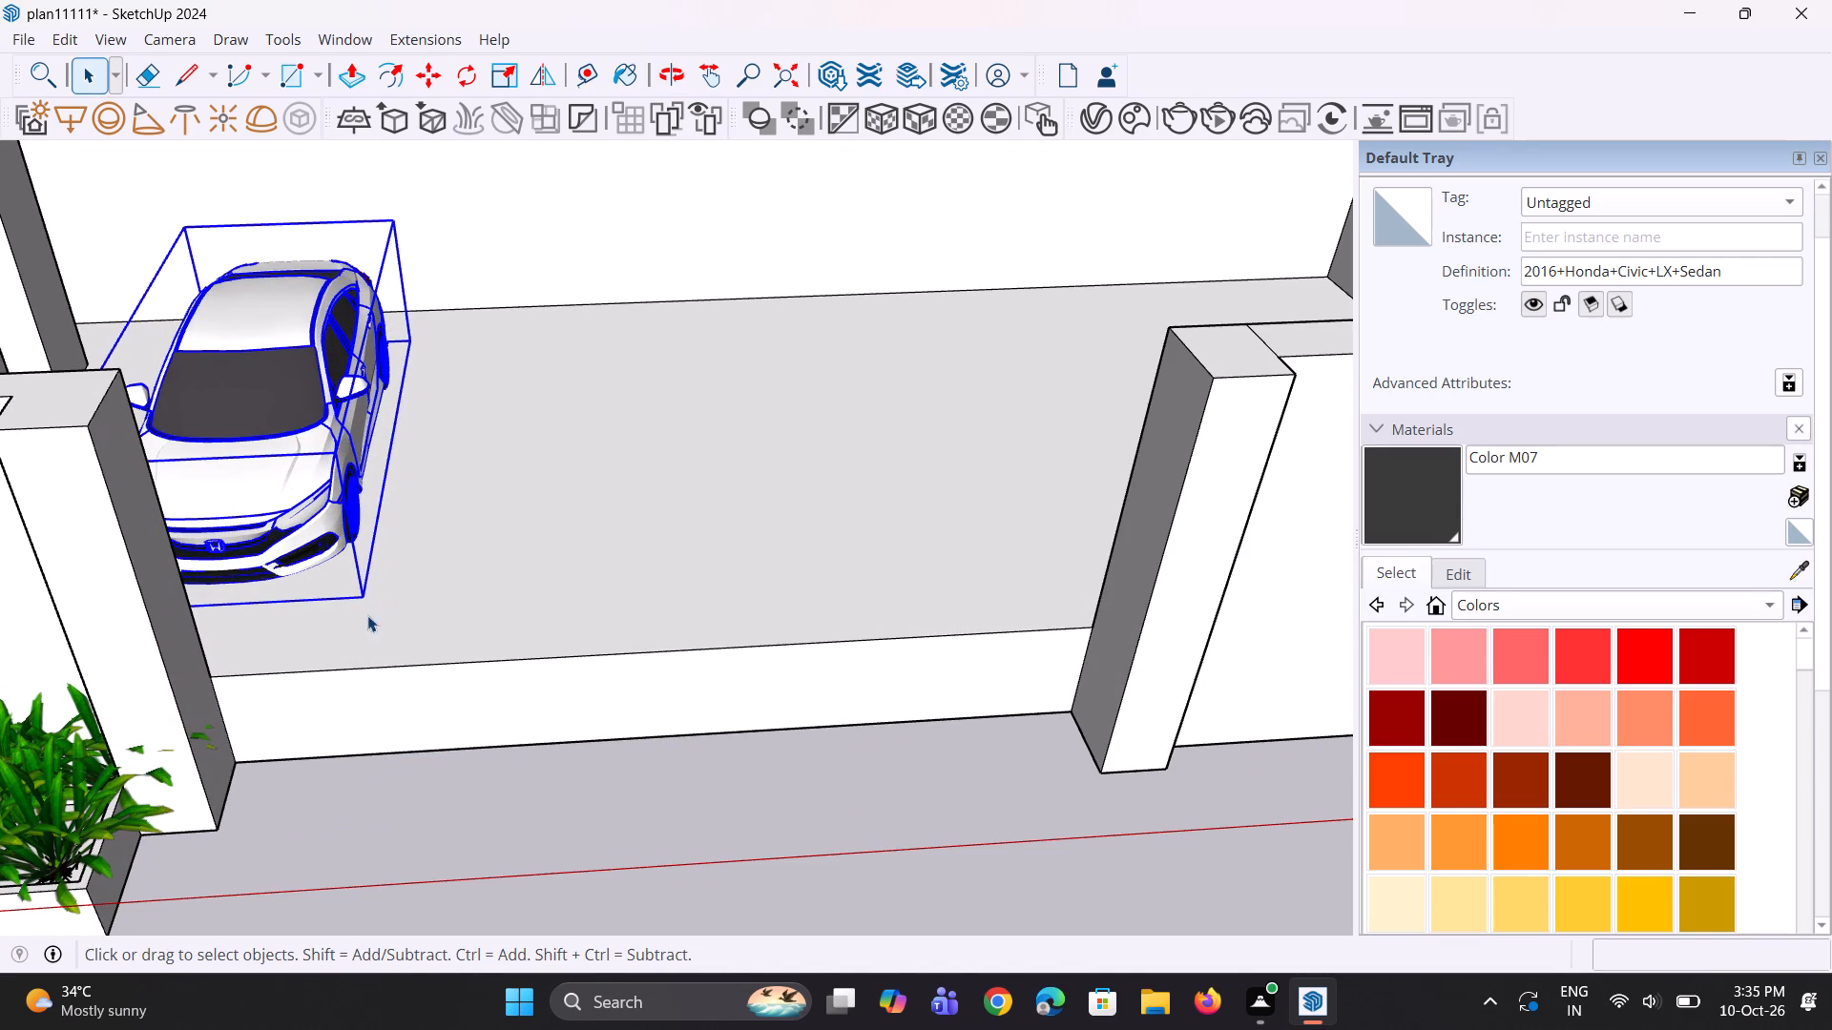
key("m")
left_click(364, 596)
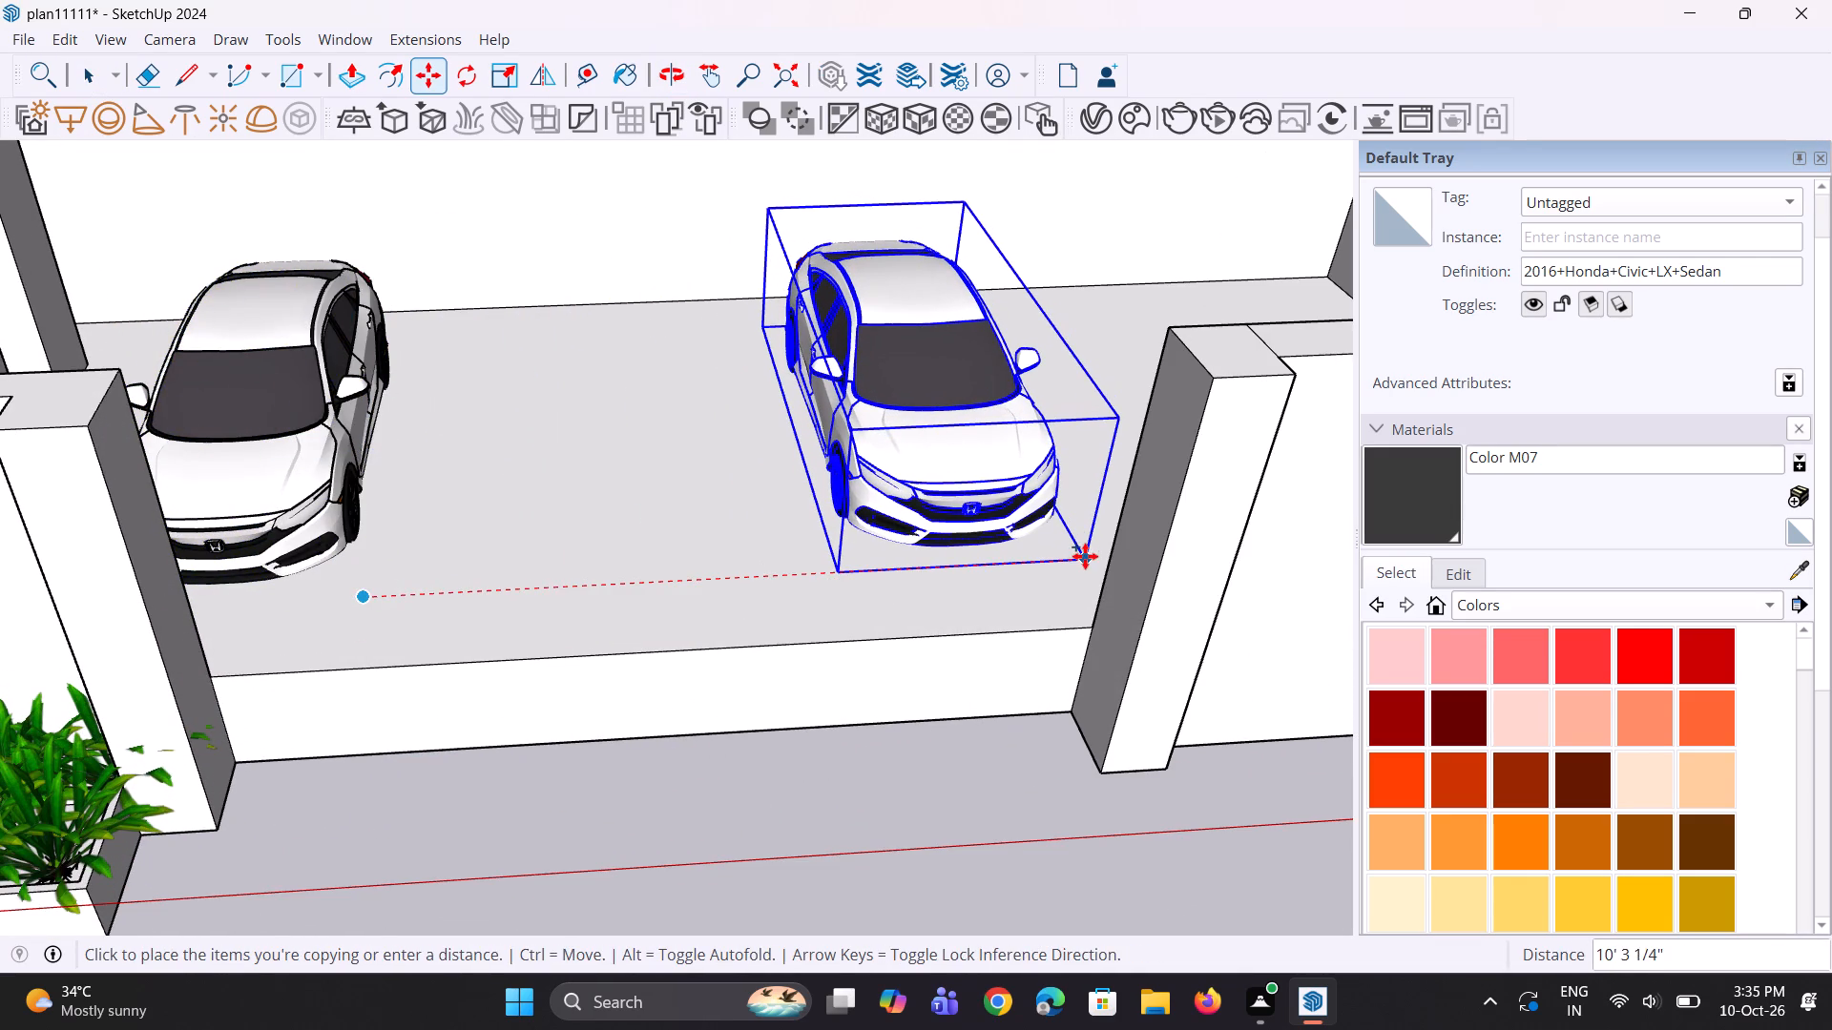
left_click(1085, 557)
Shift the copied car about 3' 1" farther along the red axis, away from the original car.
middle_click_drag(841, 688, 939, 677)
scroll(841, 570, "up", 2)
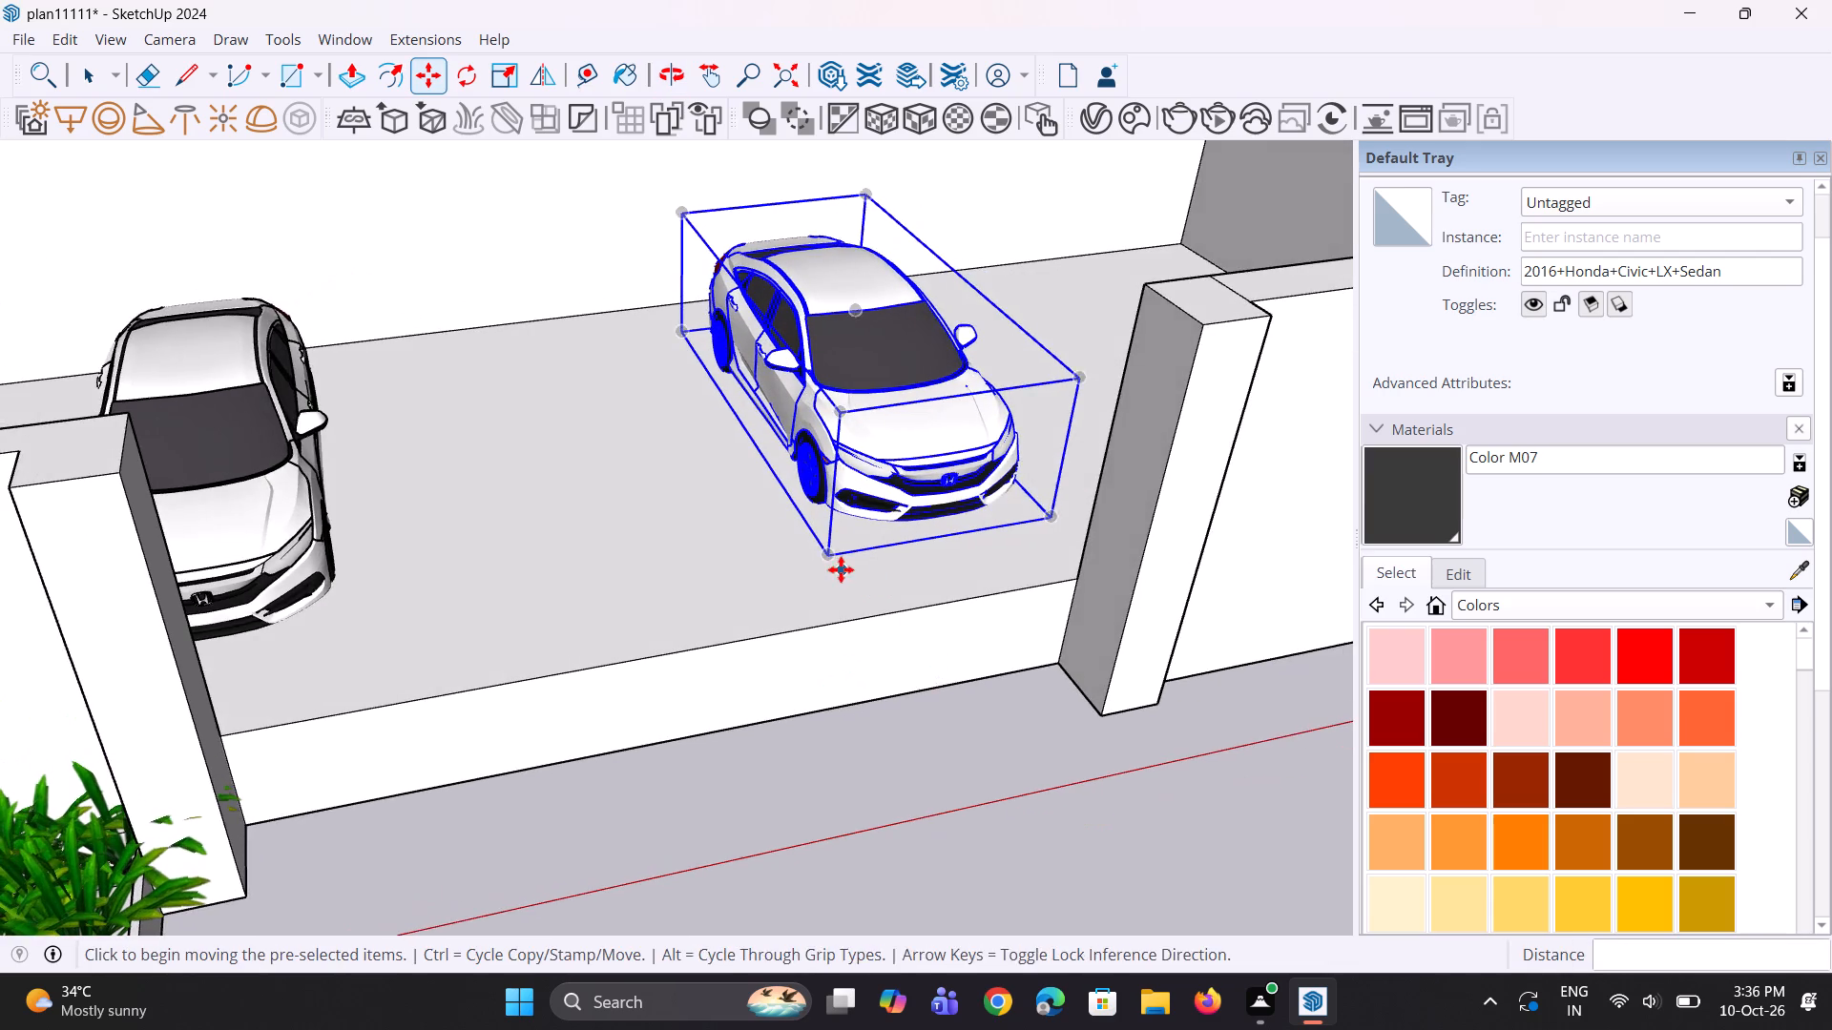
scroll(841, 569, "up", 5)
left_click(823, 553)
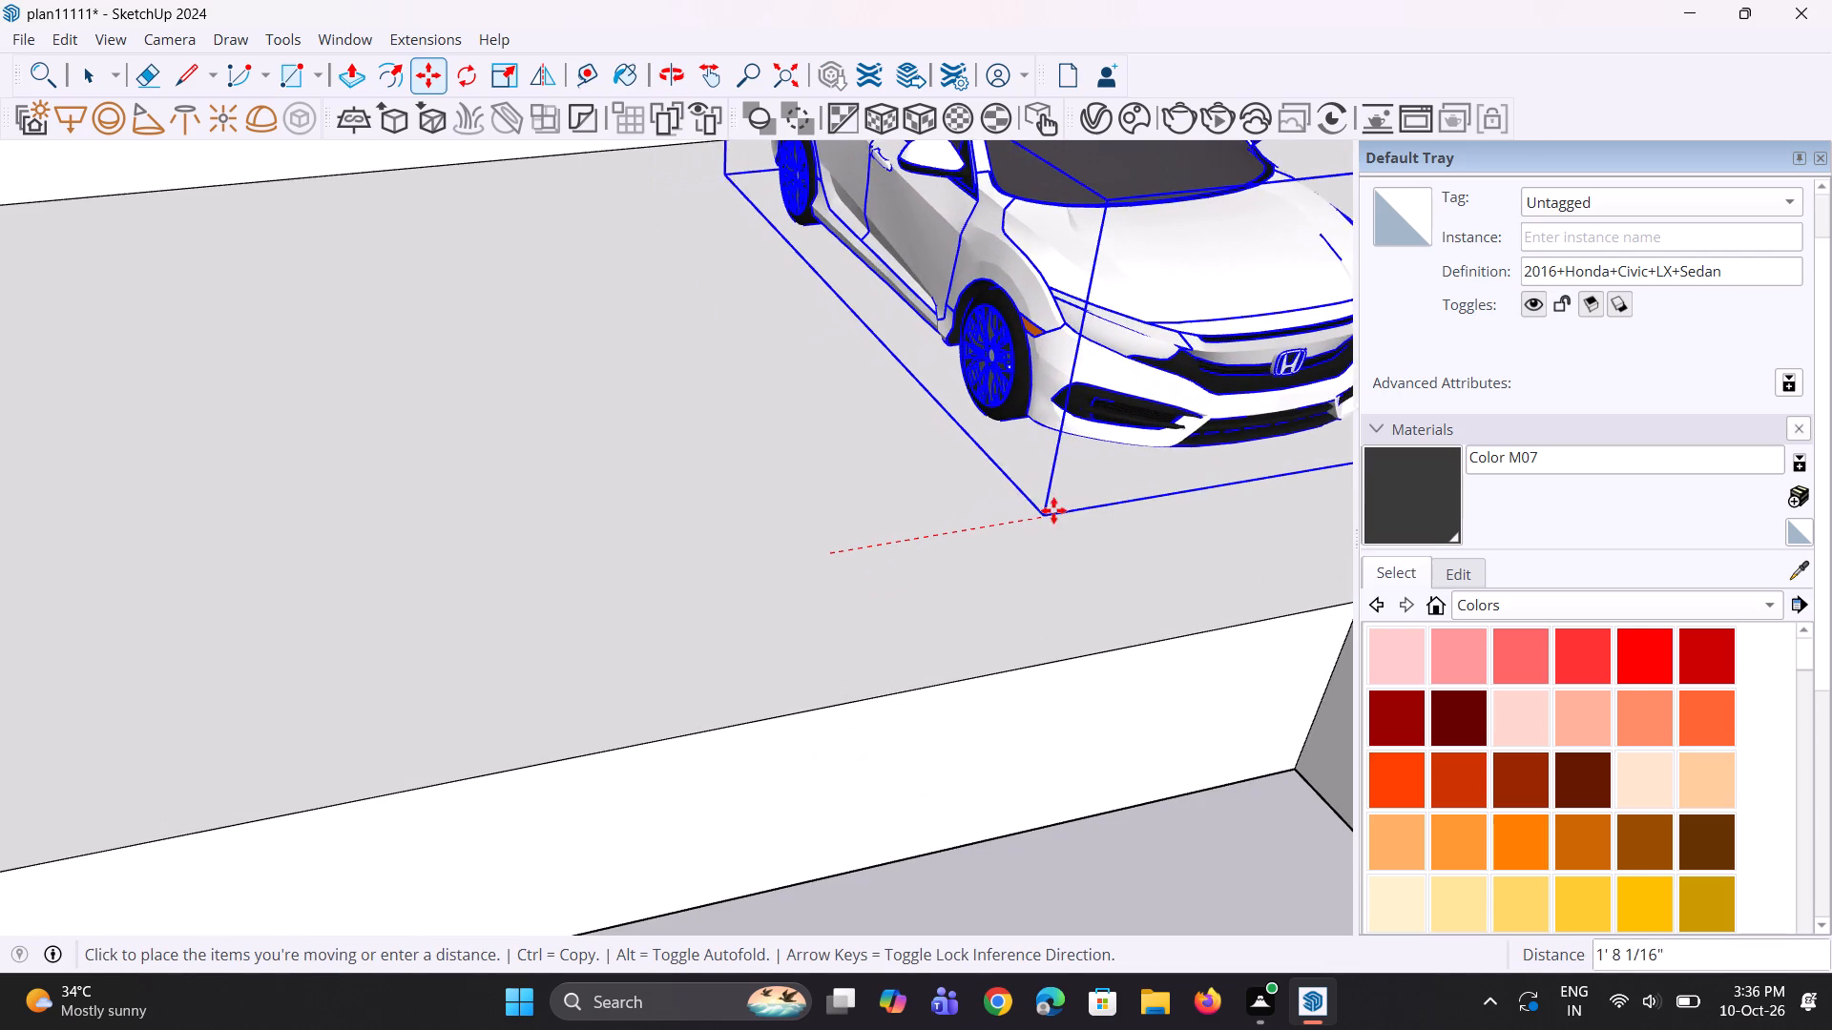
left_click(1213, 482)
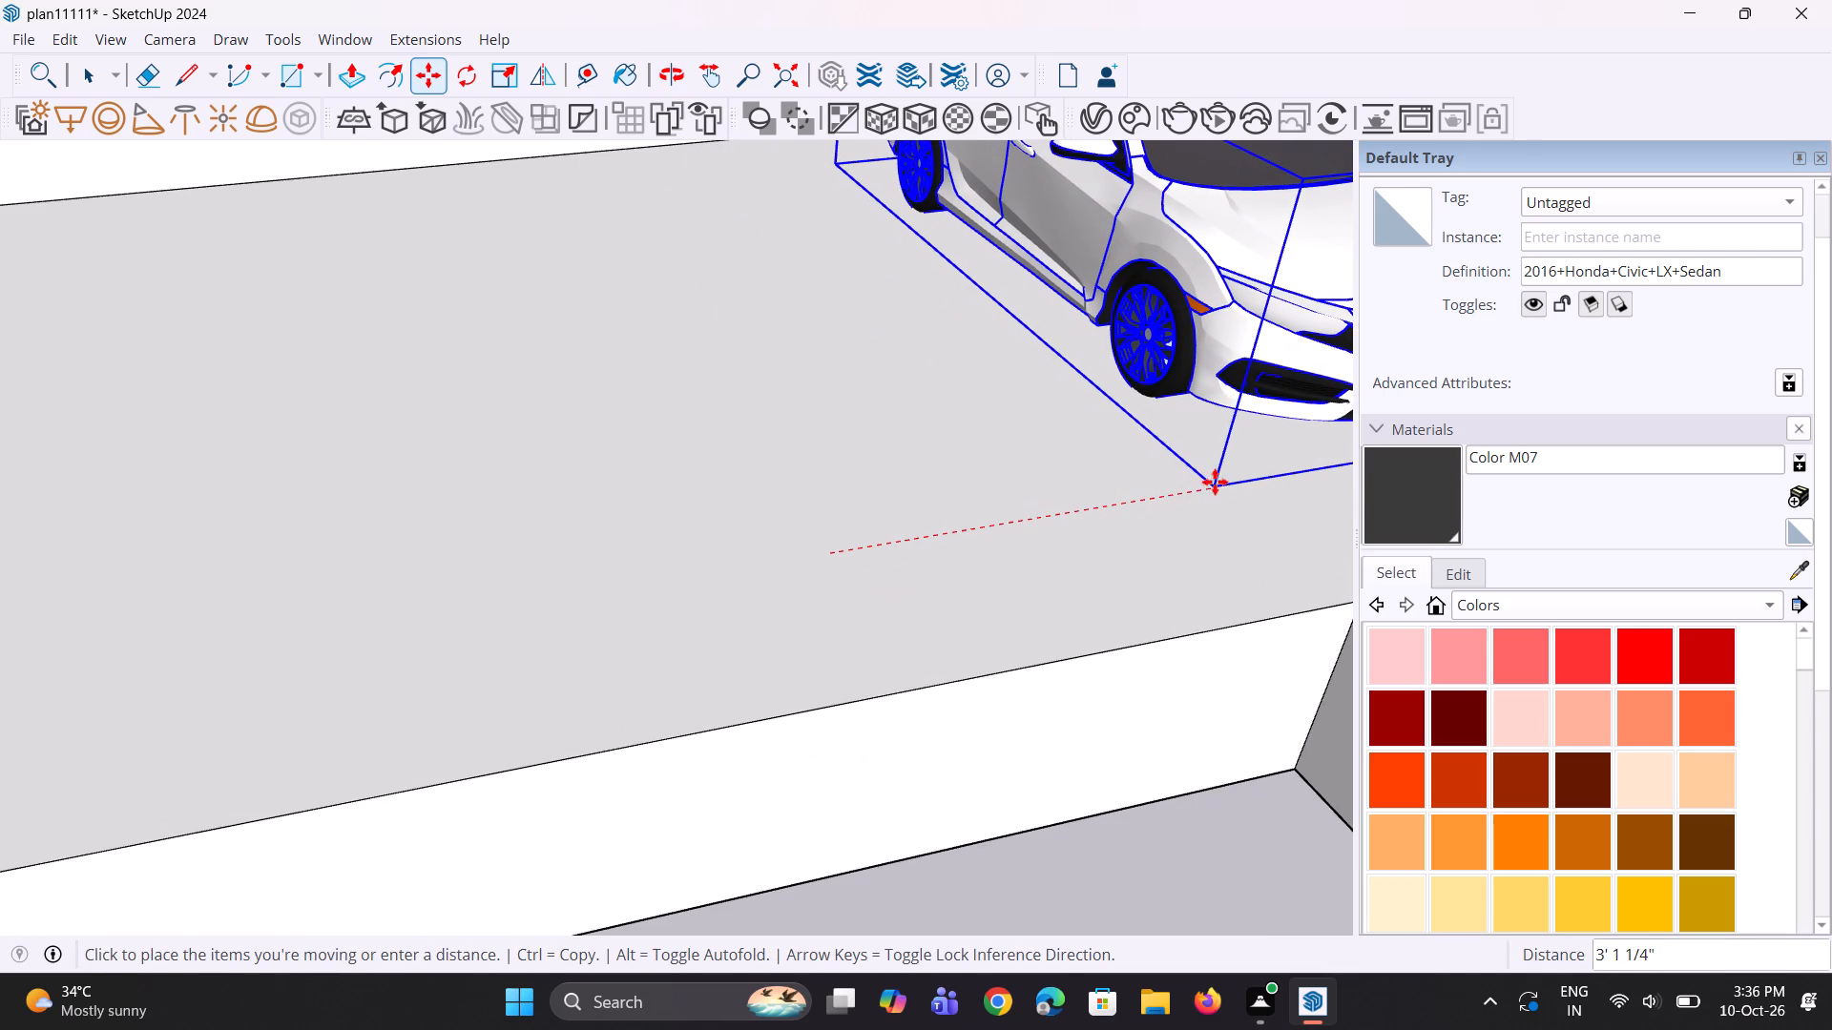
Examine the placement of both cars relative to the gate posts and the building front.
scroll(1071, 503, "down", 11)
middle_click_drag(1110, 585, 903, 588)
scroll(668, 454, "up", 5)
middle_click_drag(618, 477, 941, 739)
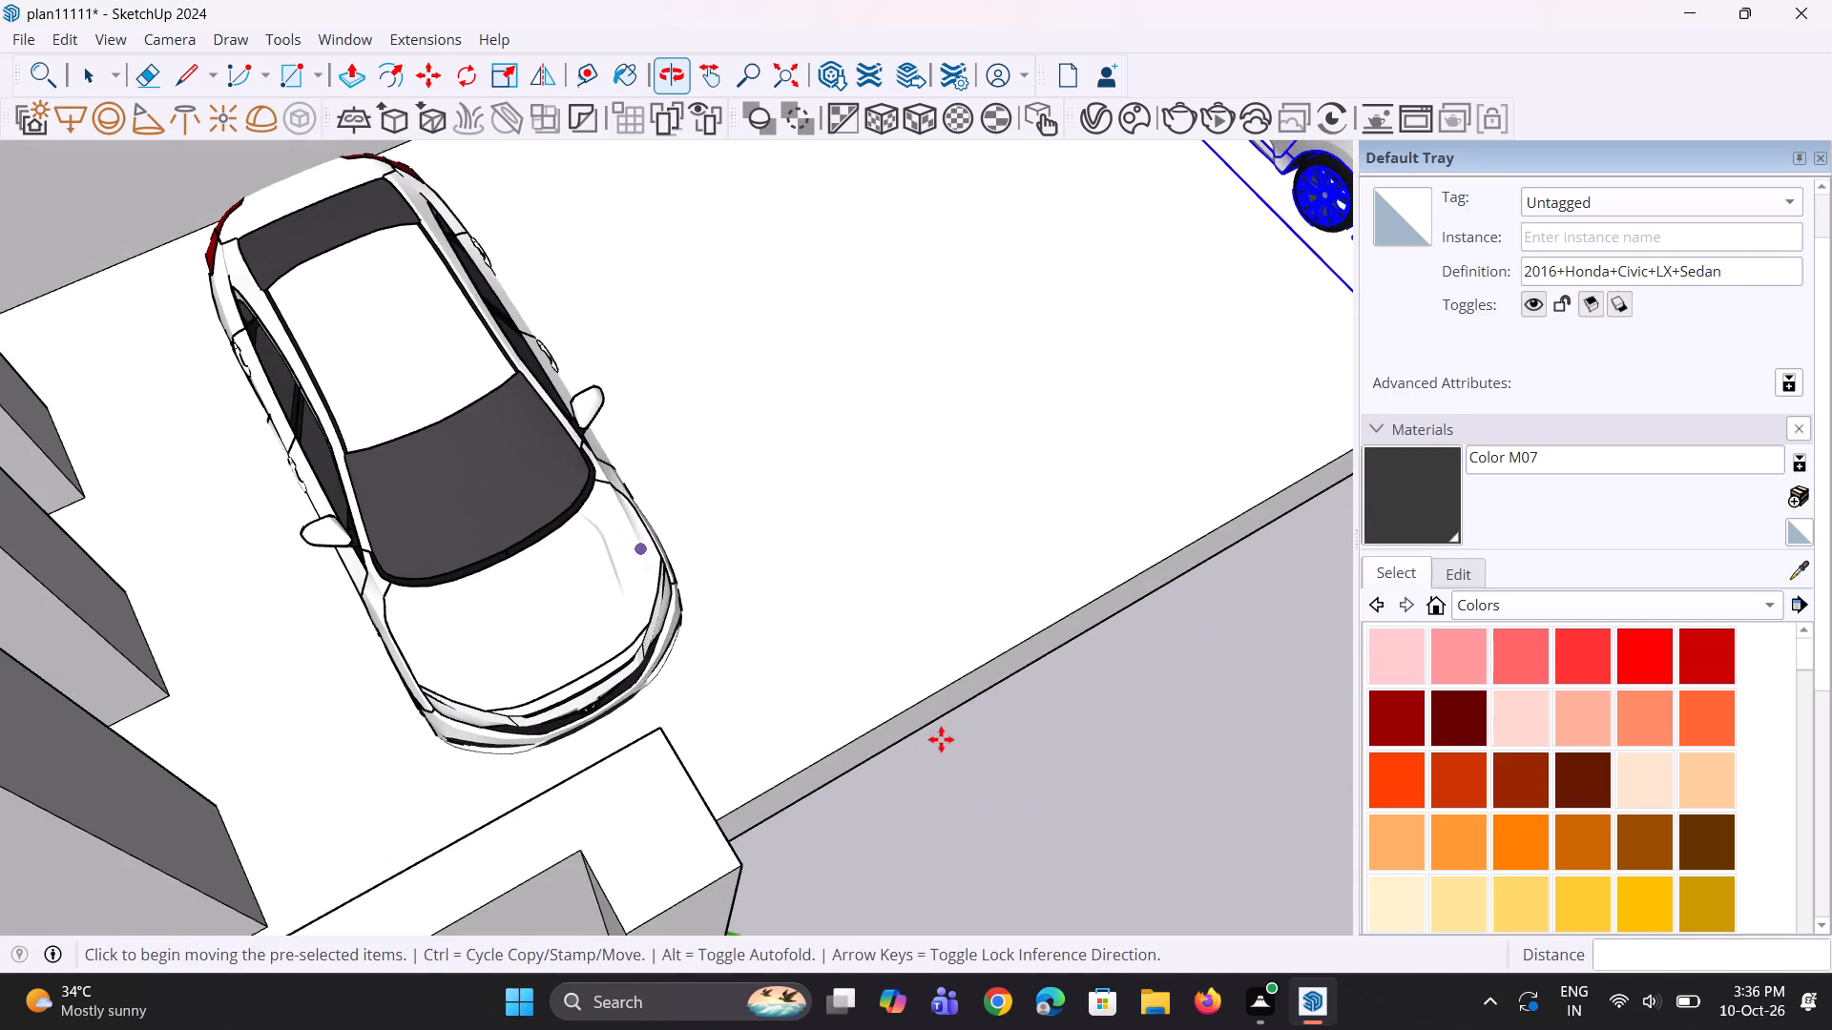
middle_click_drag(927, 744, 694, 631)
scroll(633, 621, "down", 4)
middle_click_drag(617, 616, 449, 409)
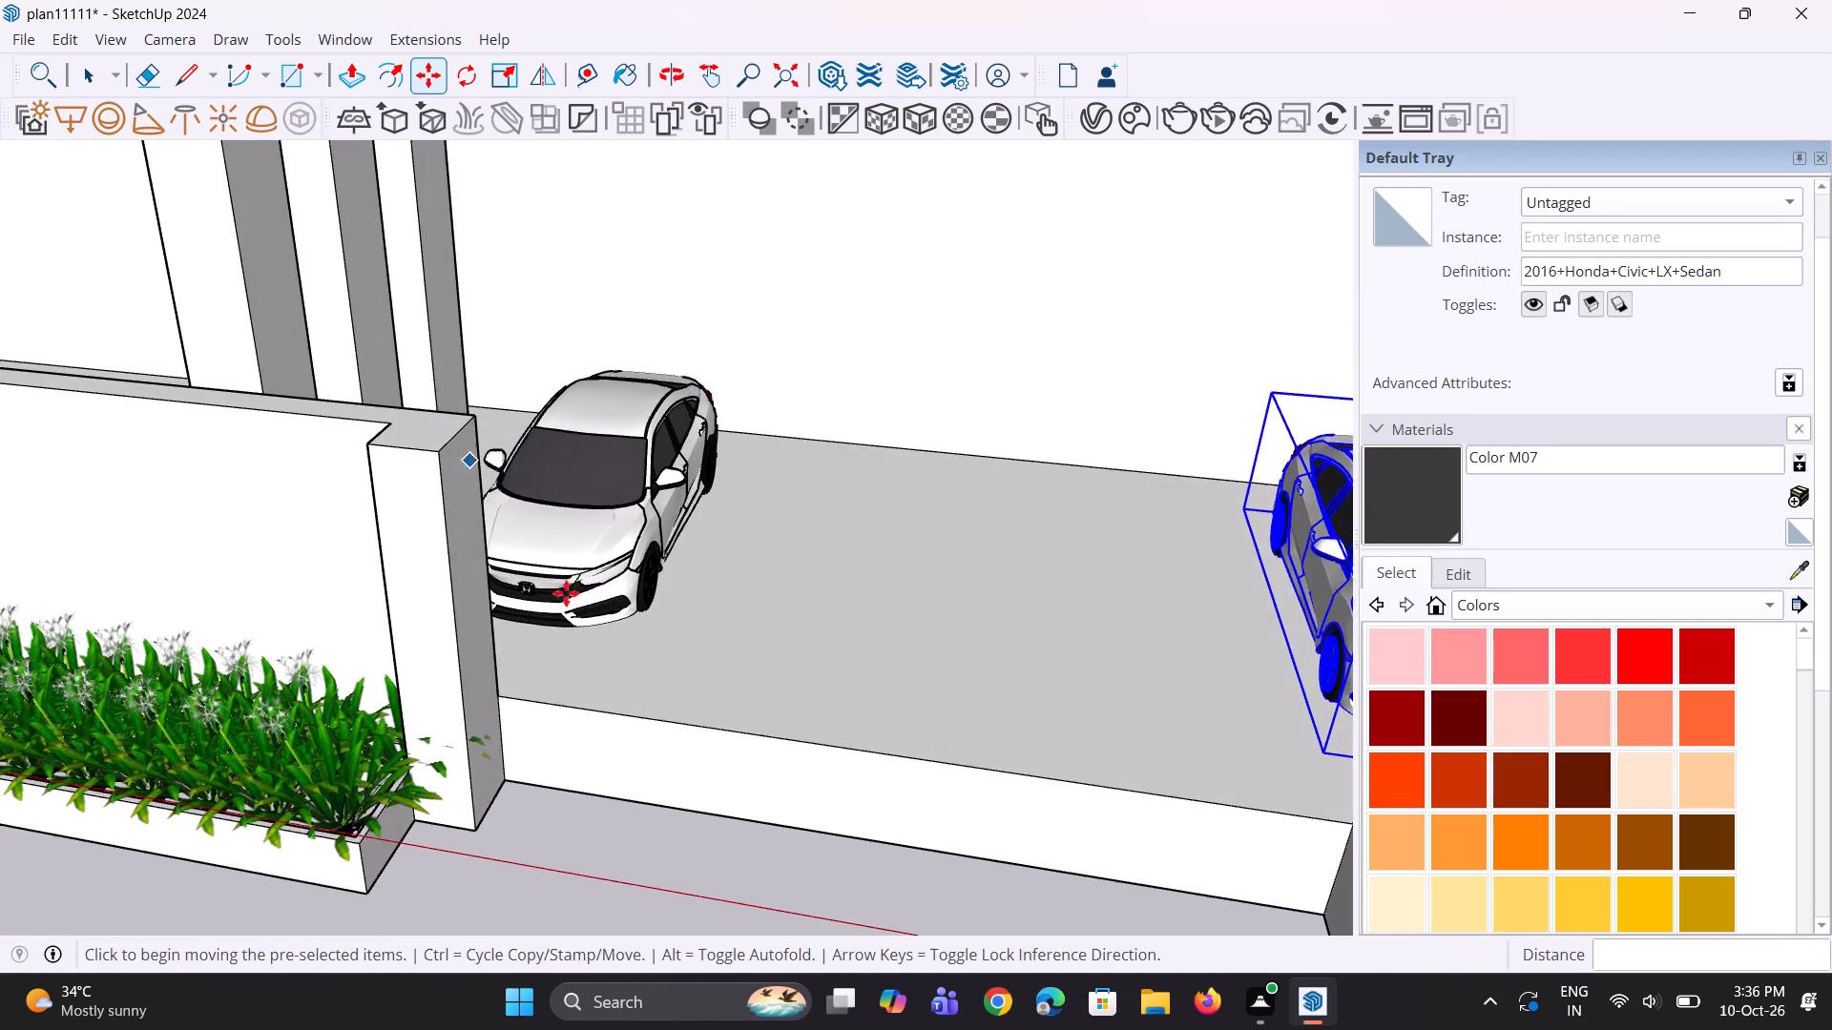
scroll(600, 624, "up", 5)
middle_click_drag(600, 611, 670, 430)
scroll(683, 547, "down", 7)
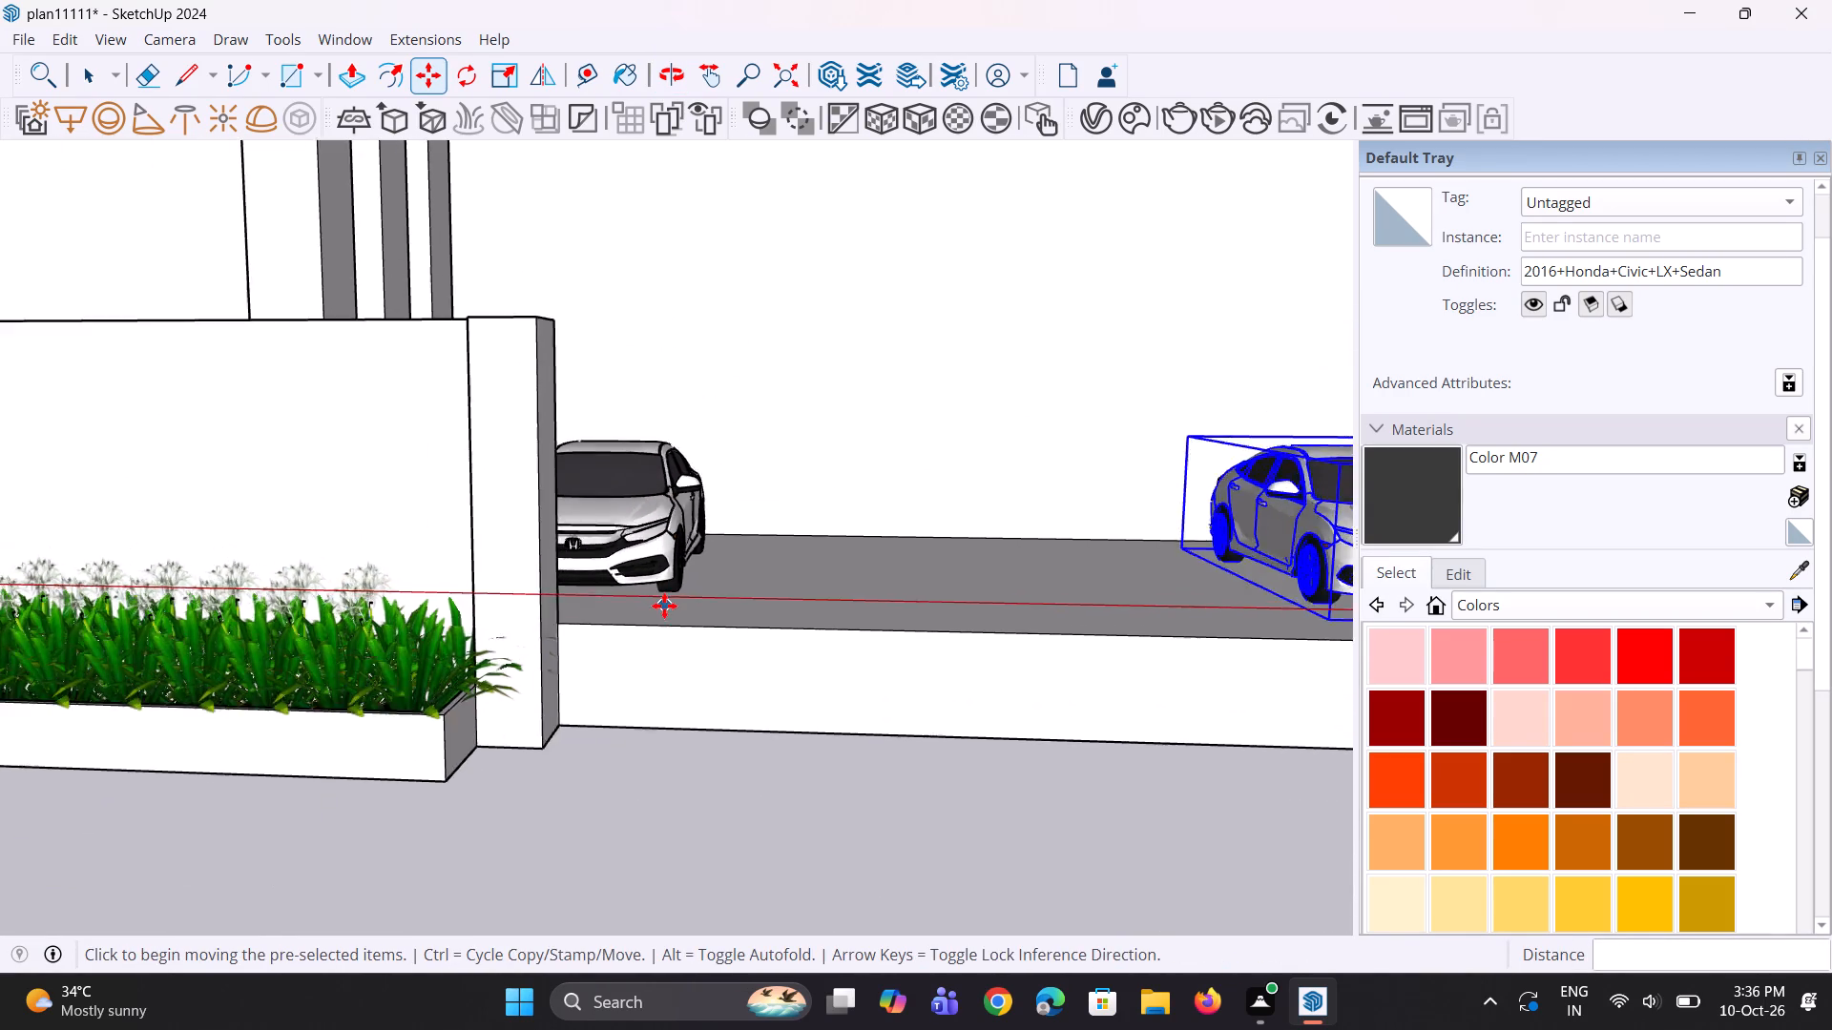
scroll(664, 606, "down", 5)
middle_click_drag(858, 667, 817, 671)
scroll(813, 649, "down", 4)
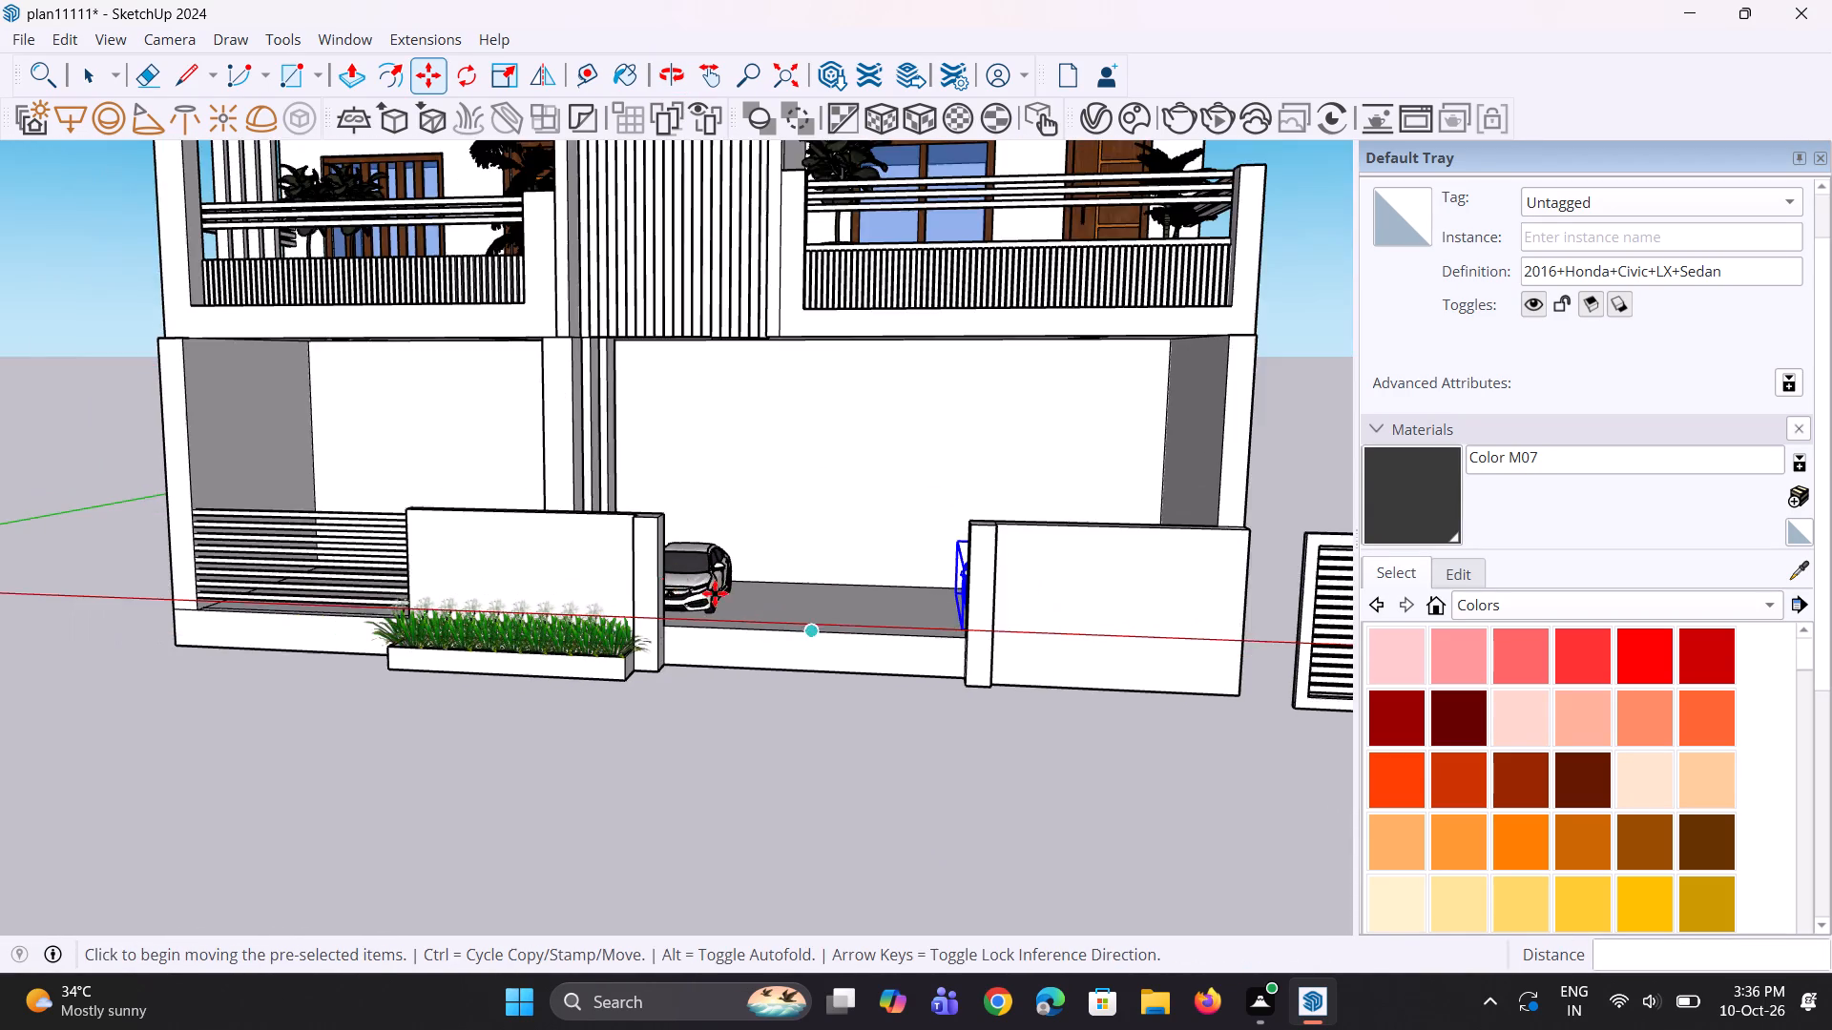
Scale the height of the car beside the planter-side gate post along the blue axis.
middle_click_drag(675, 579, 520, 743)
scroll(667, 574, "up", 3)
key("space")
left_click(703, 587)
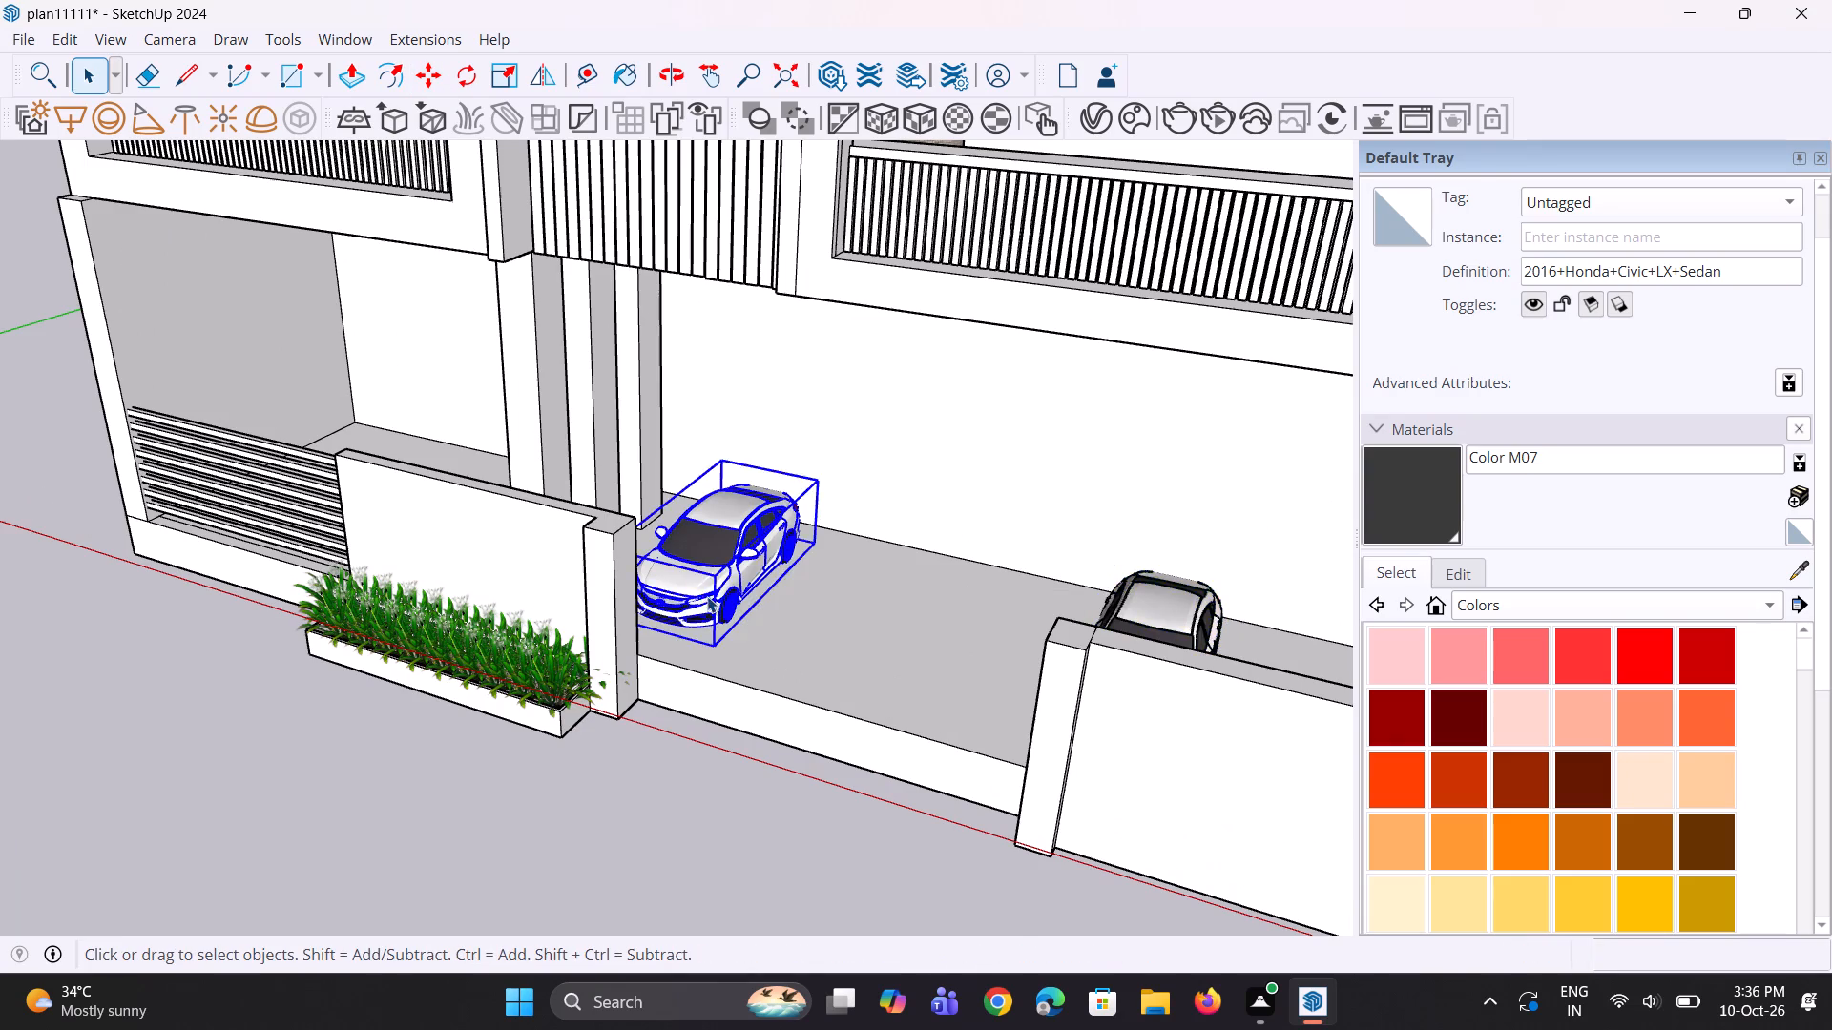
scroll(717, 586, "up", 6)
key("s")
scroll(694, 513, "up", 2)
left_click(718, 457)
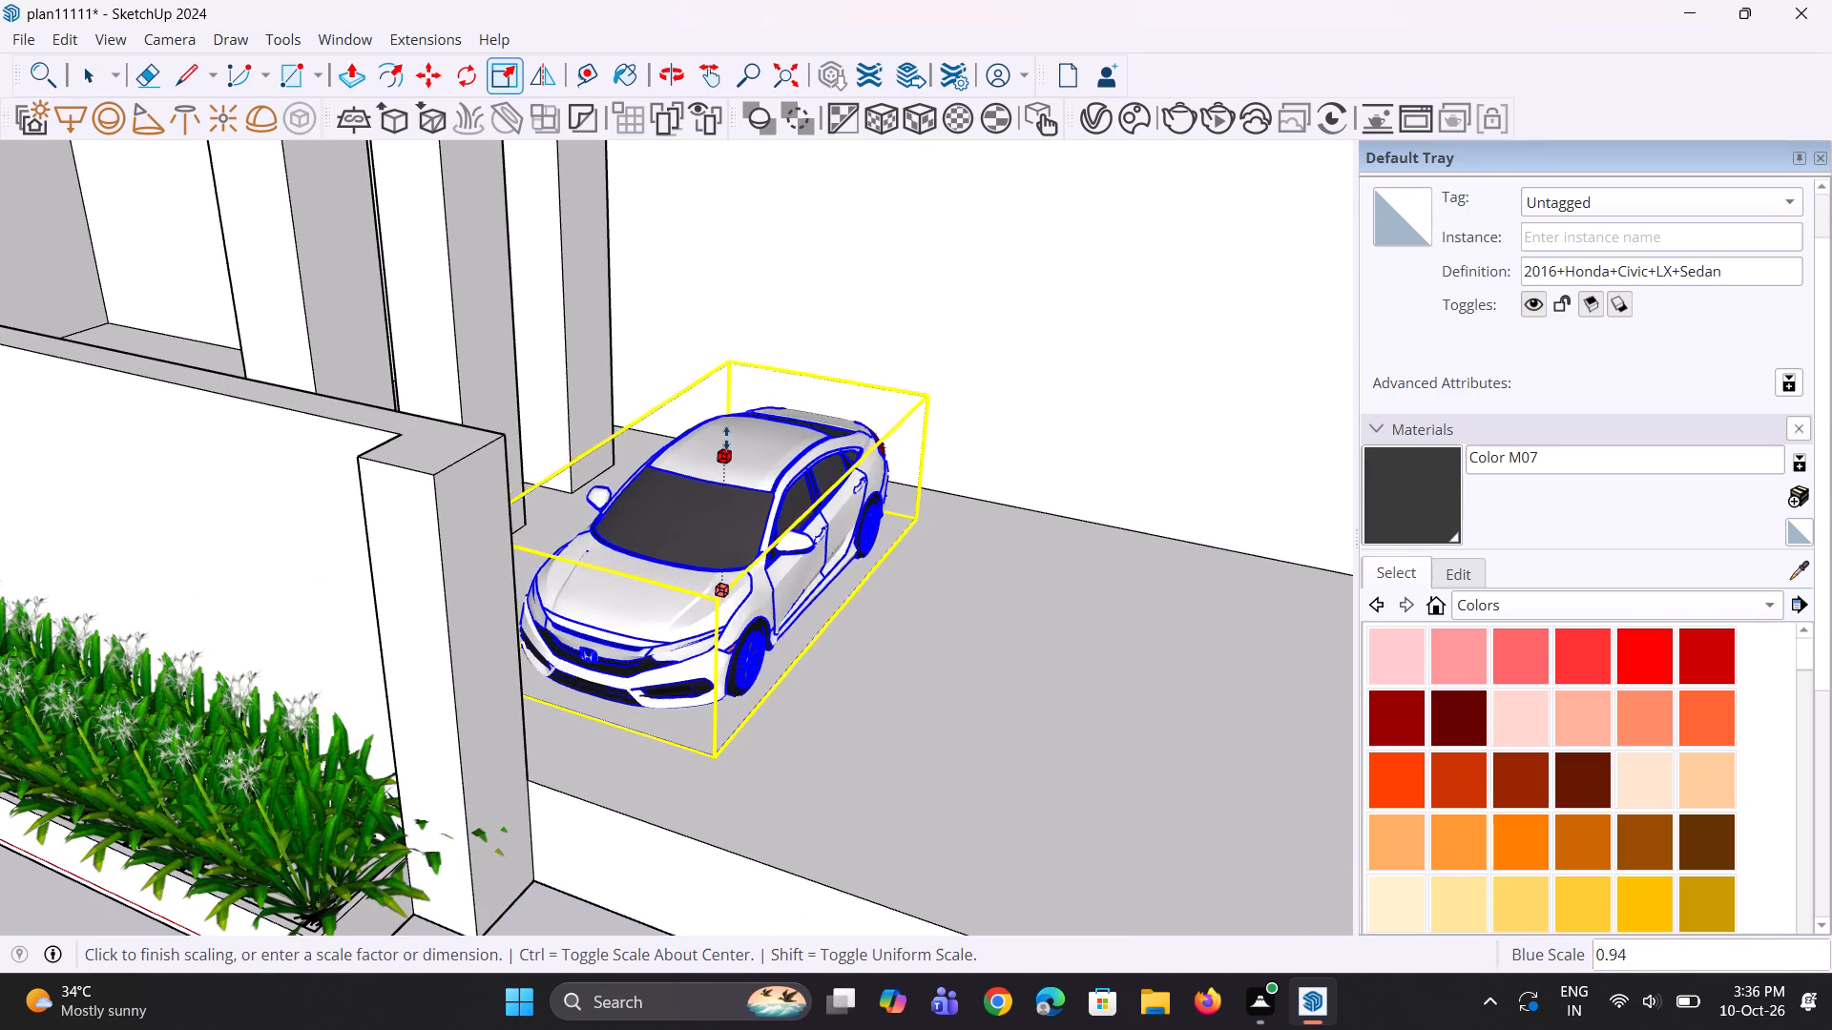
left_click(731, 424)
Enlarge the same car uniformly from its front corner by a factor of about 1.04.
middle_click_drag(722, 587, 383, 587)
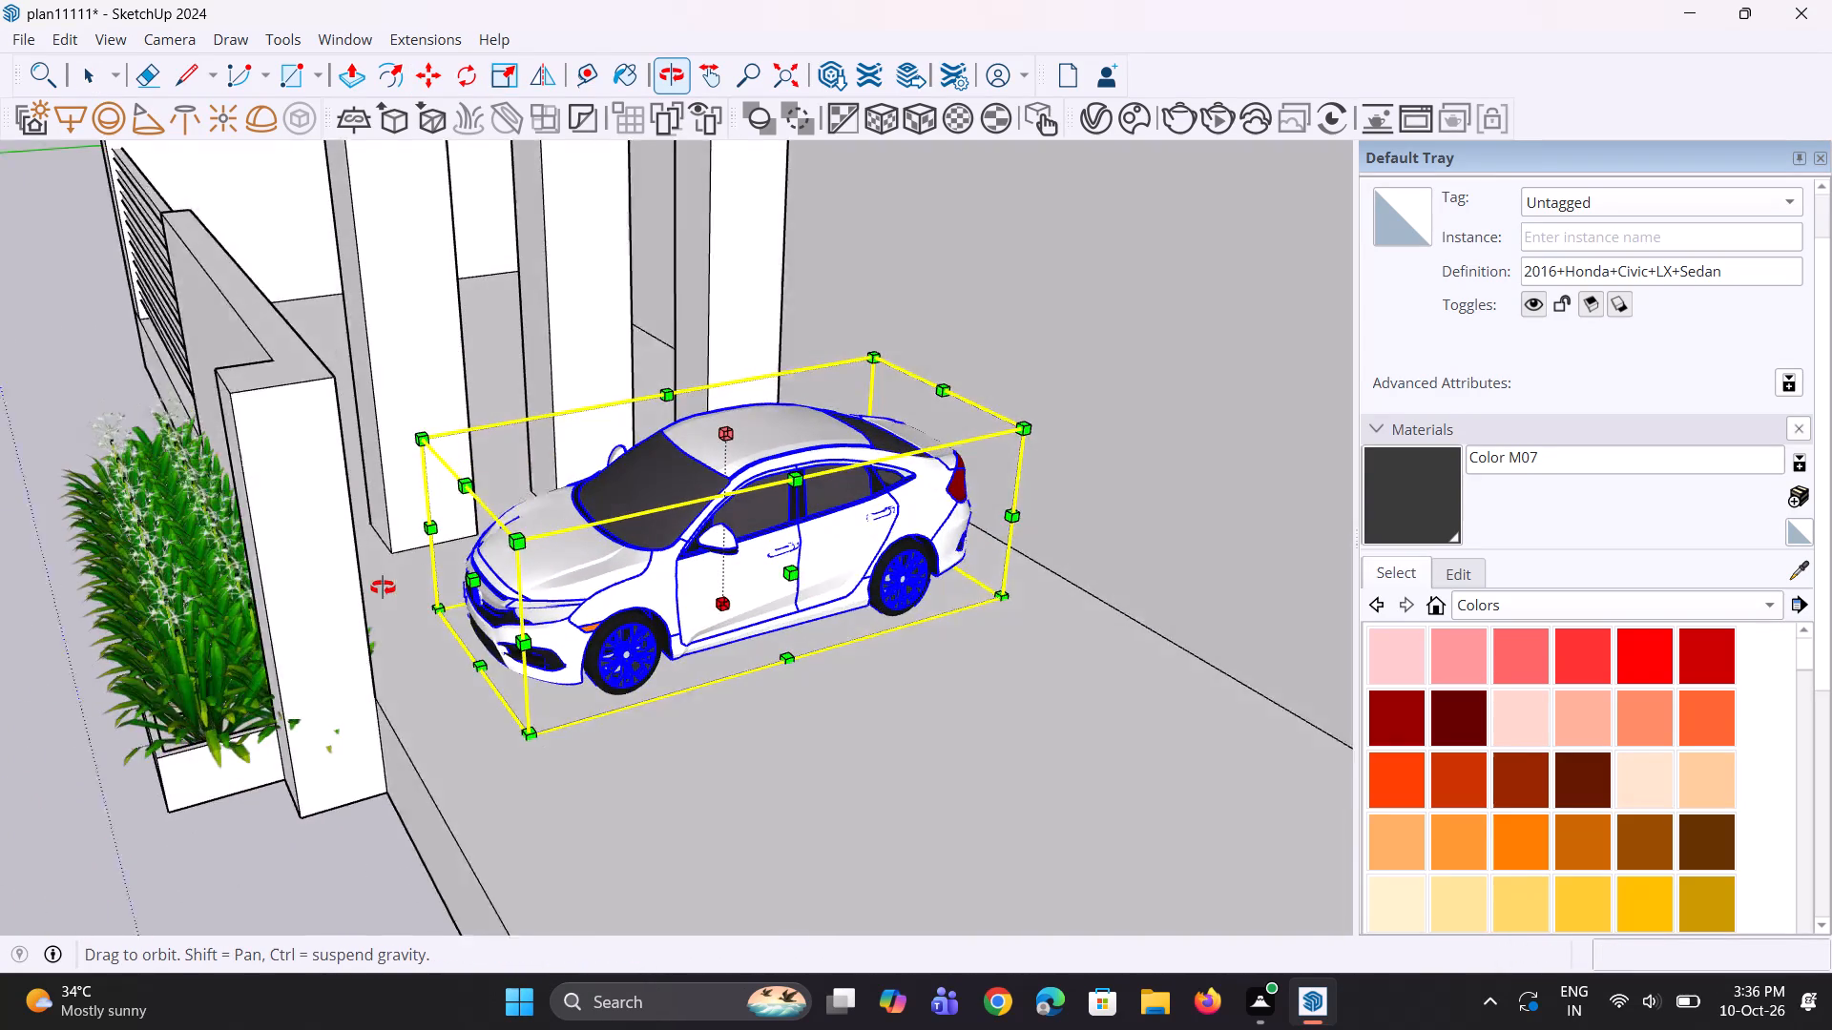
middle_click_drag(383, 587, 377, 587)
left_click(423, 431)
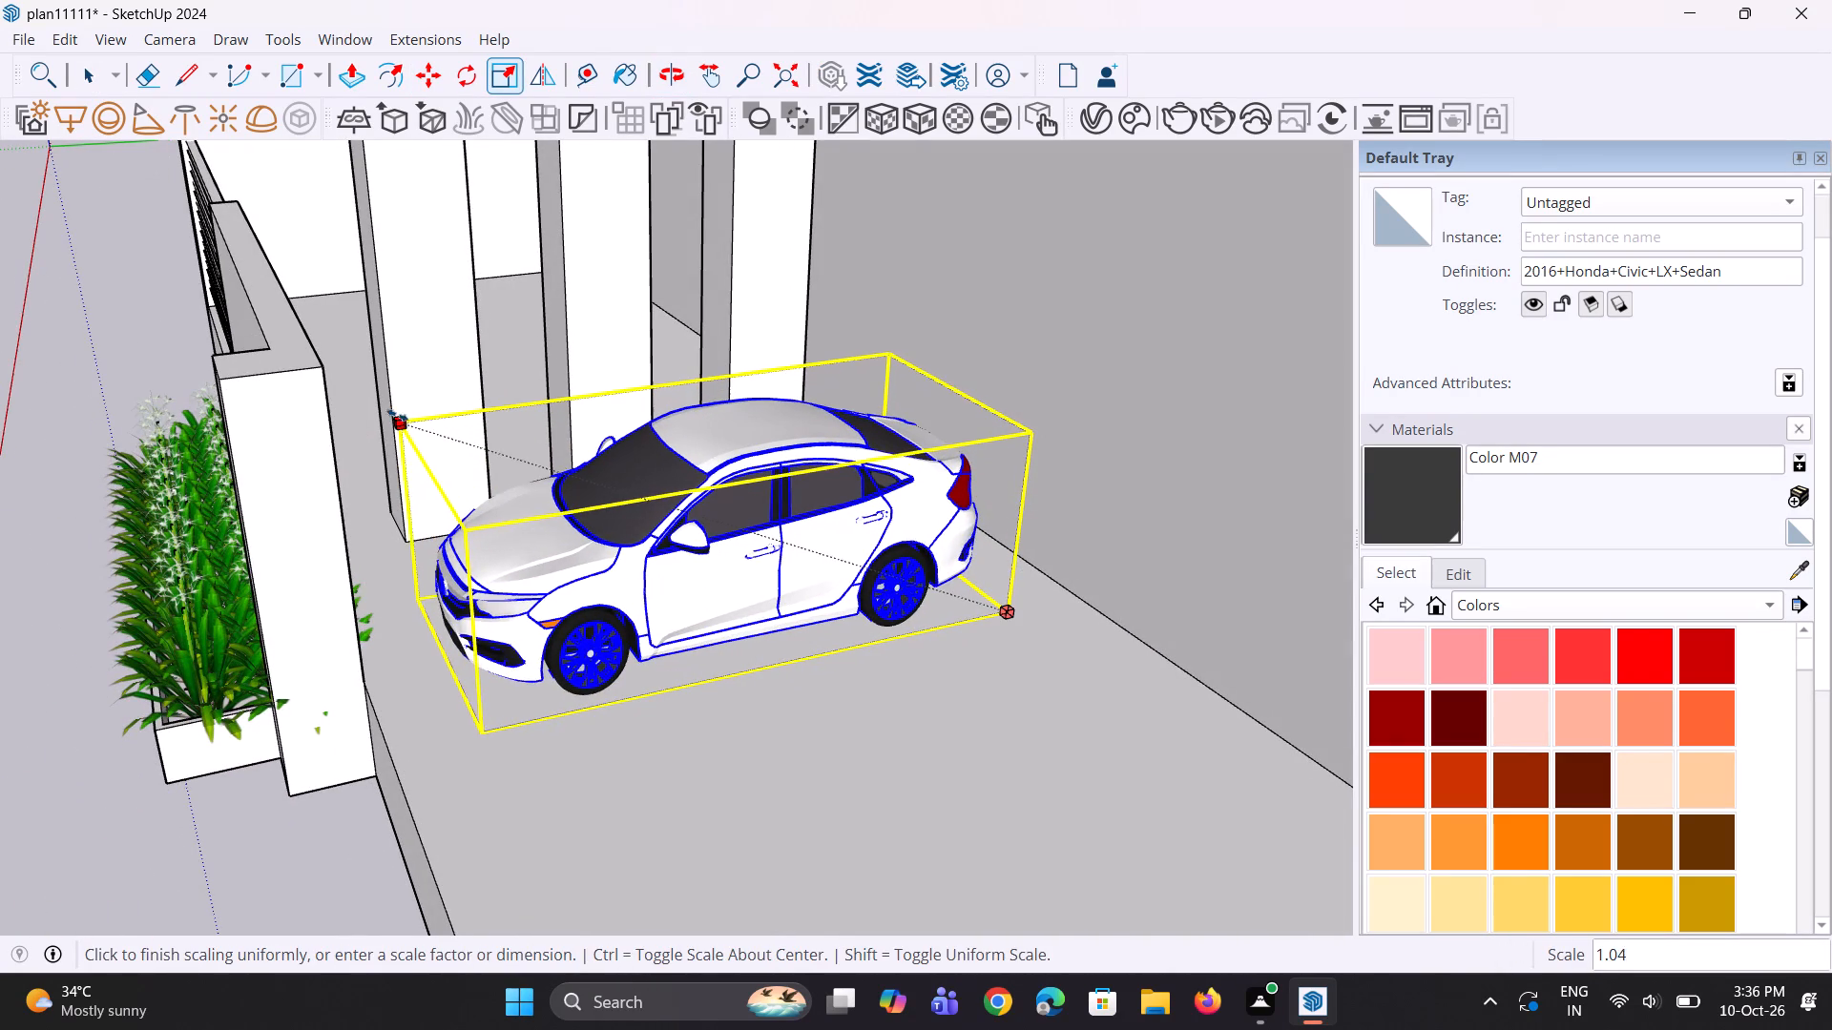
left_click(392, 412)
Examine both parked cars and the gate posts from raised, low and full-front viewpoints with nothing selected.
middle_click_drag(457, 590, 665, 537)
scroll(668, 541, "up", 1)
scroll(616, 609, "down", 10)
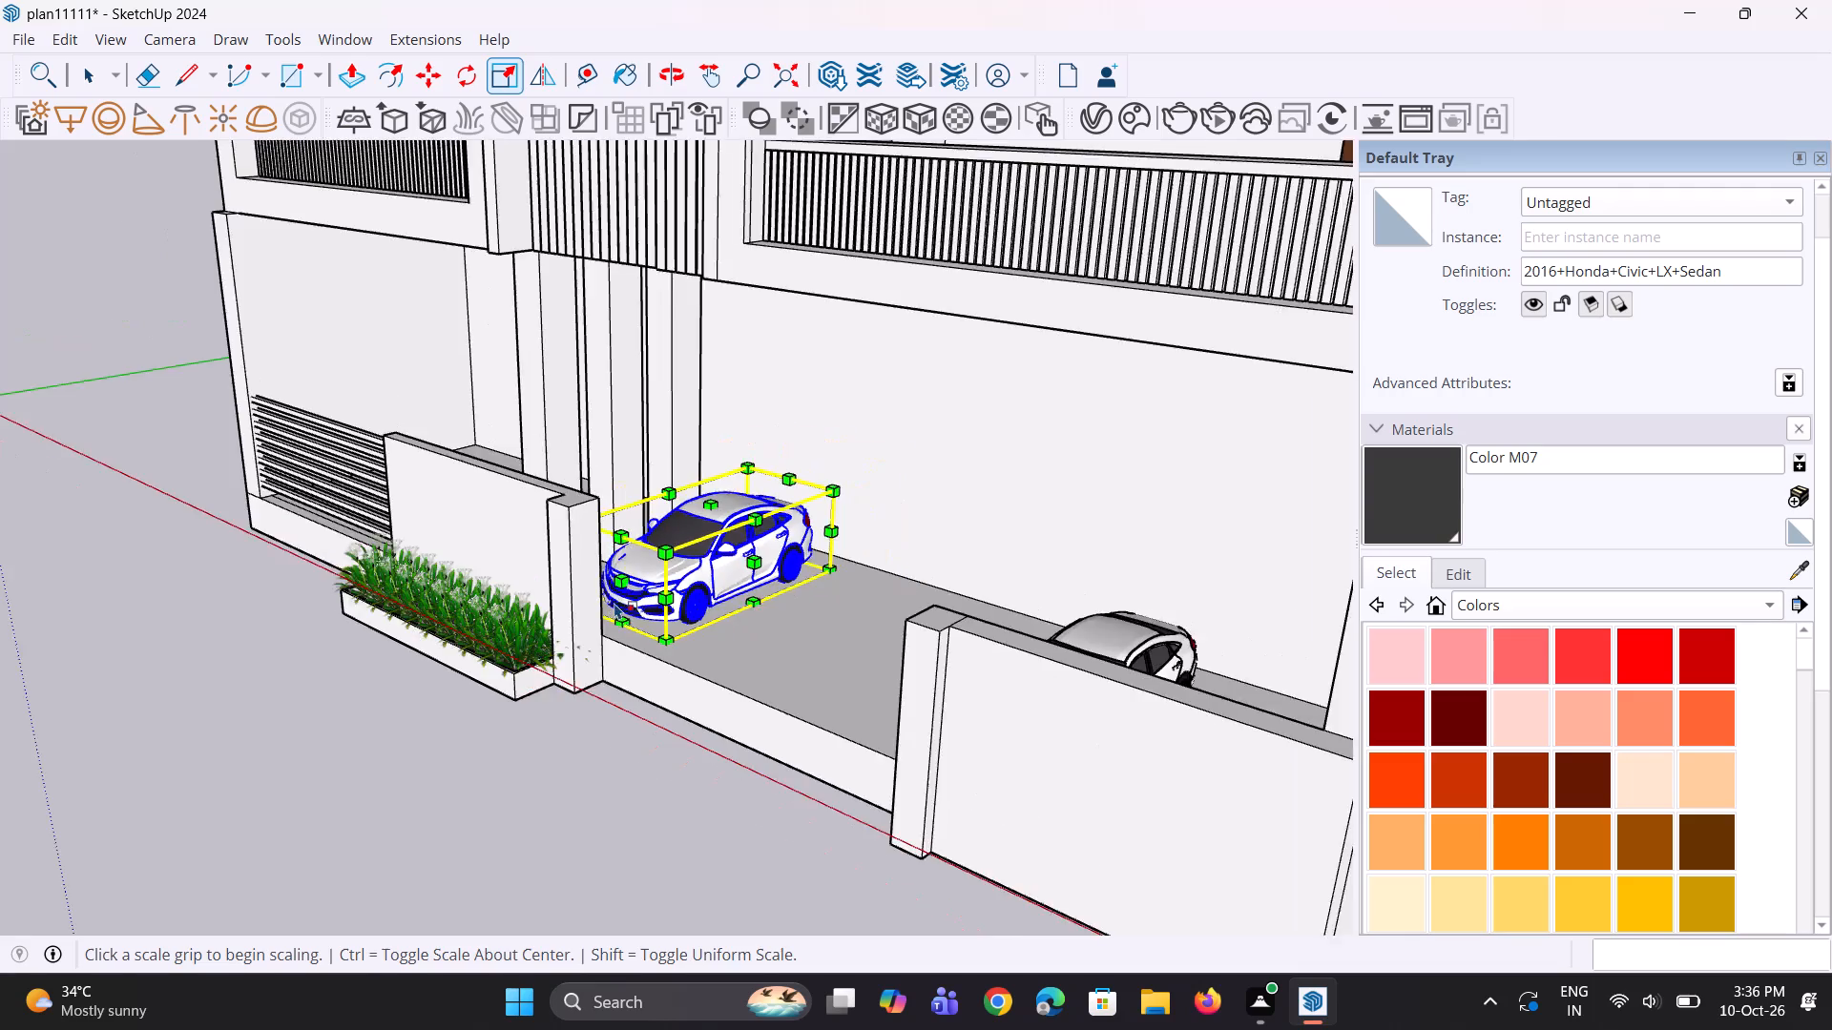
scroll(614, 595, "down", 5)
middle_click_drag(673, 649, 1157, 675)
scroll(548, 587, "up", 10)
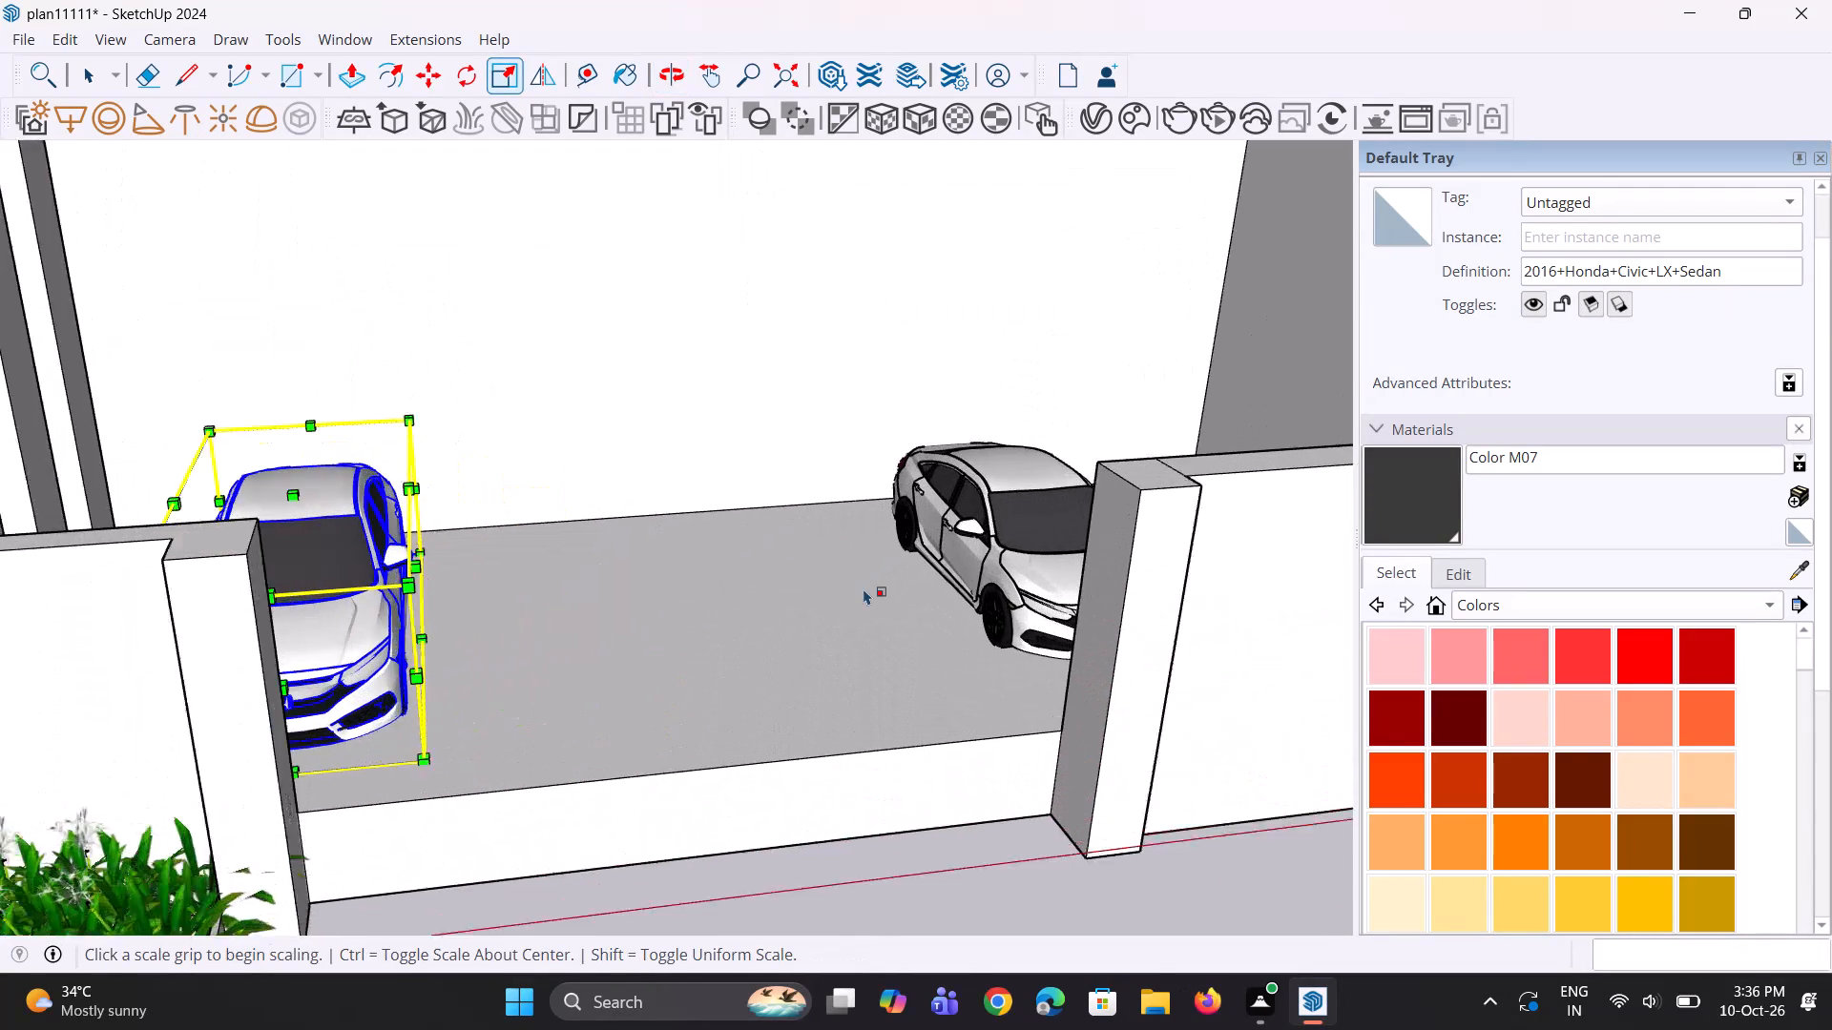
scroll(864, 588, "up", 1)
middle_click_drag(922, 599, 883, 603)
scroll(881, 603, "down", 4)
middle_click_drag(843, 615, 807, 482)
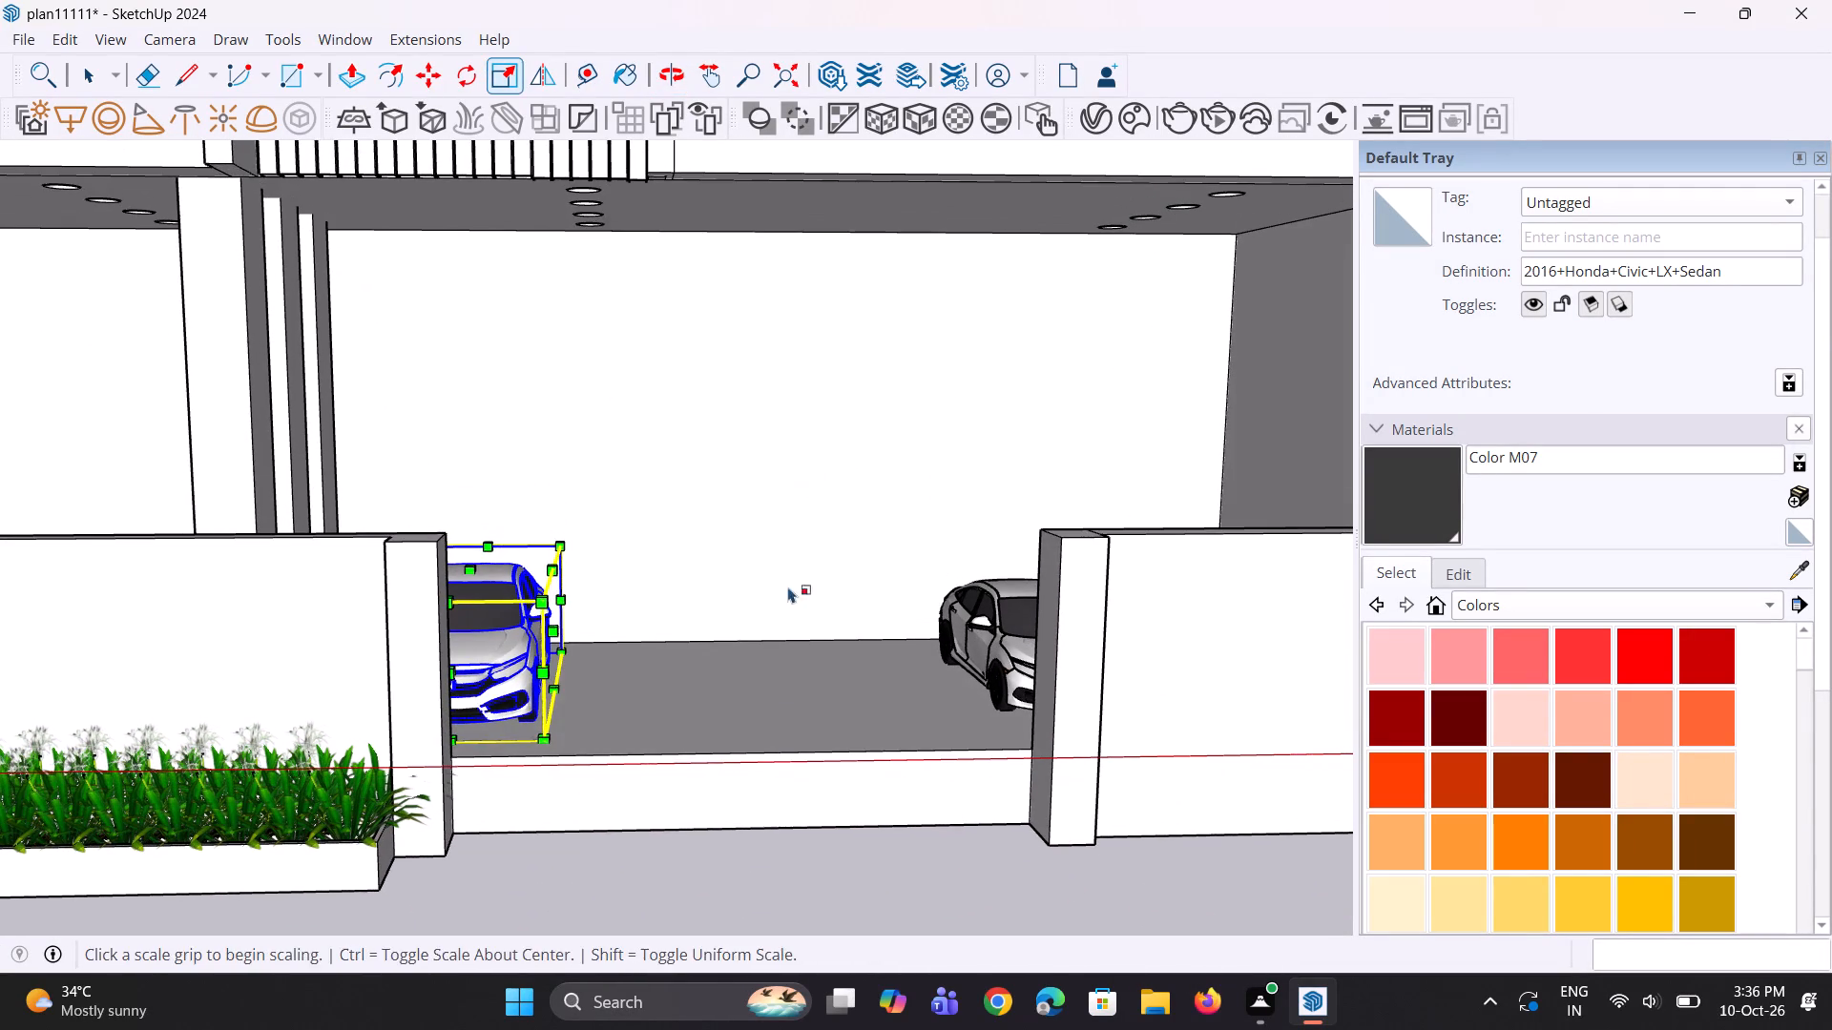
key("space")
key("space")
left_click(805, 895)
scroll(658, 580, "down", 9)
middle_click_drag(575, 660, 577, 651)
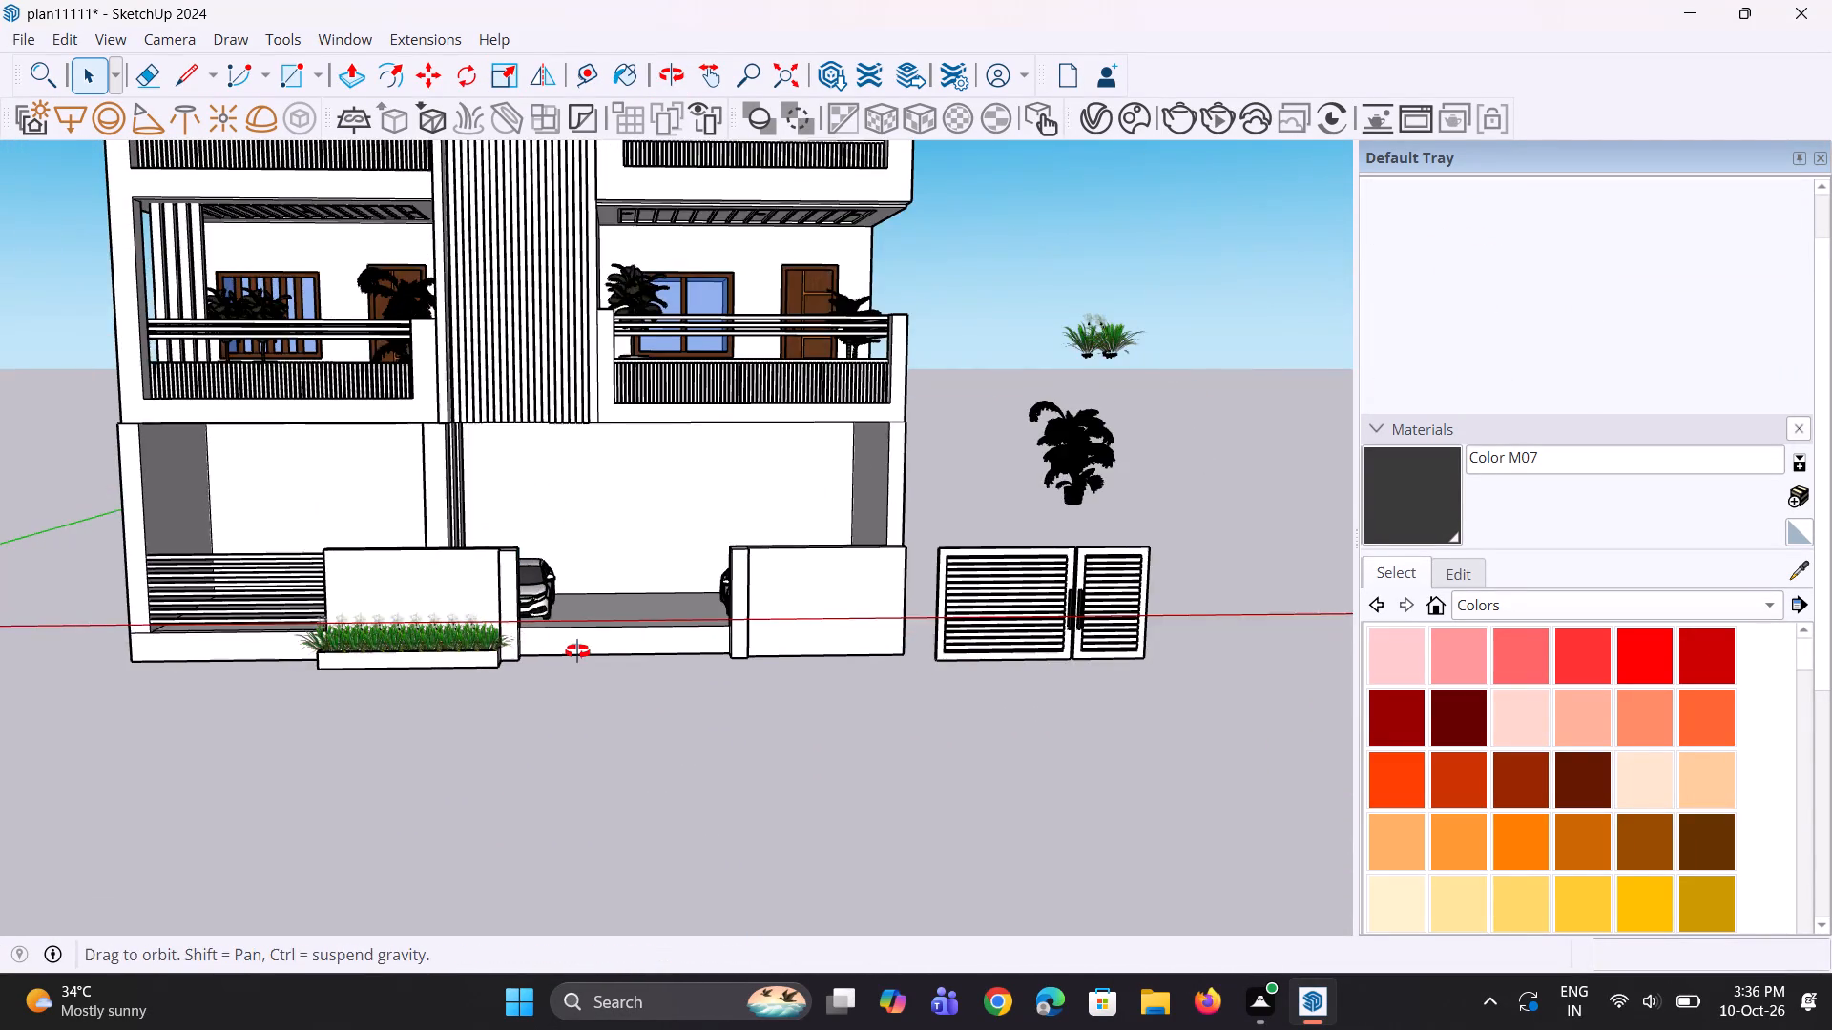
middle_click_drag(577, 651, 565, 607)
scroll(751, 648, "up", 4)
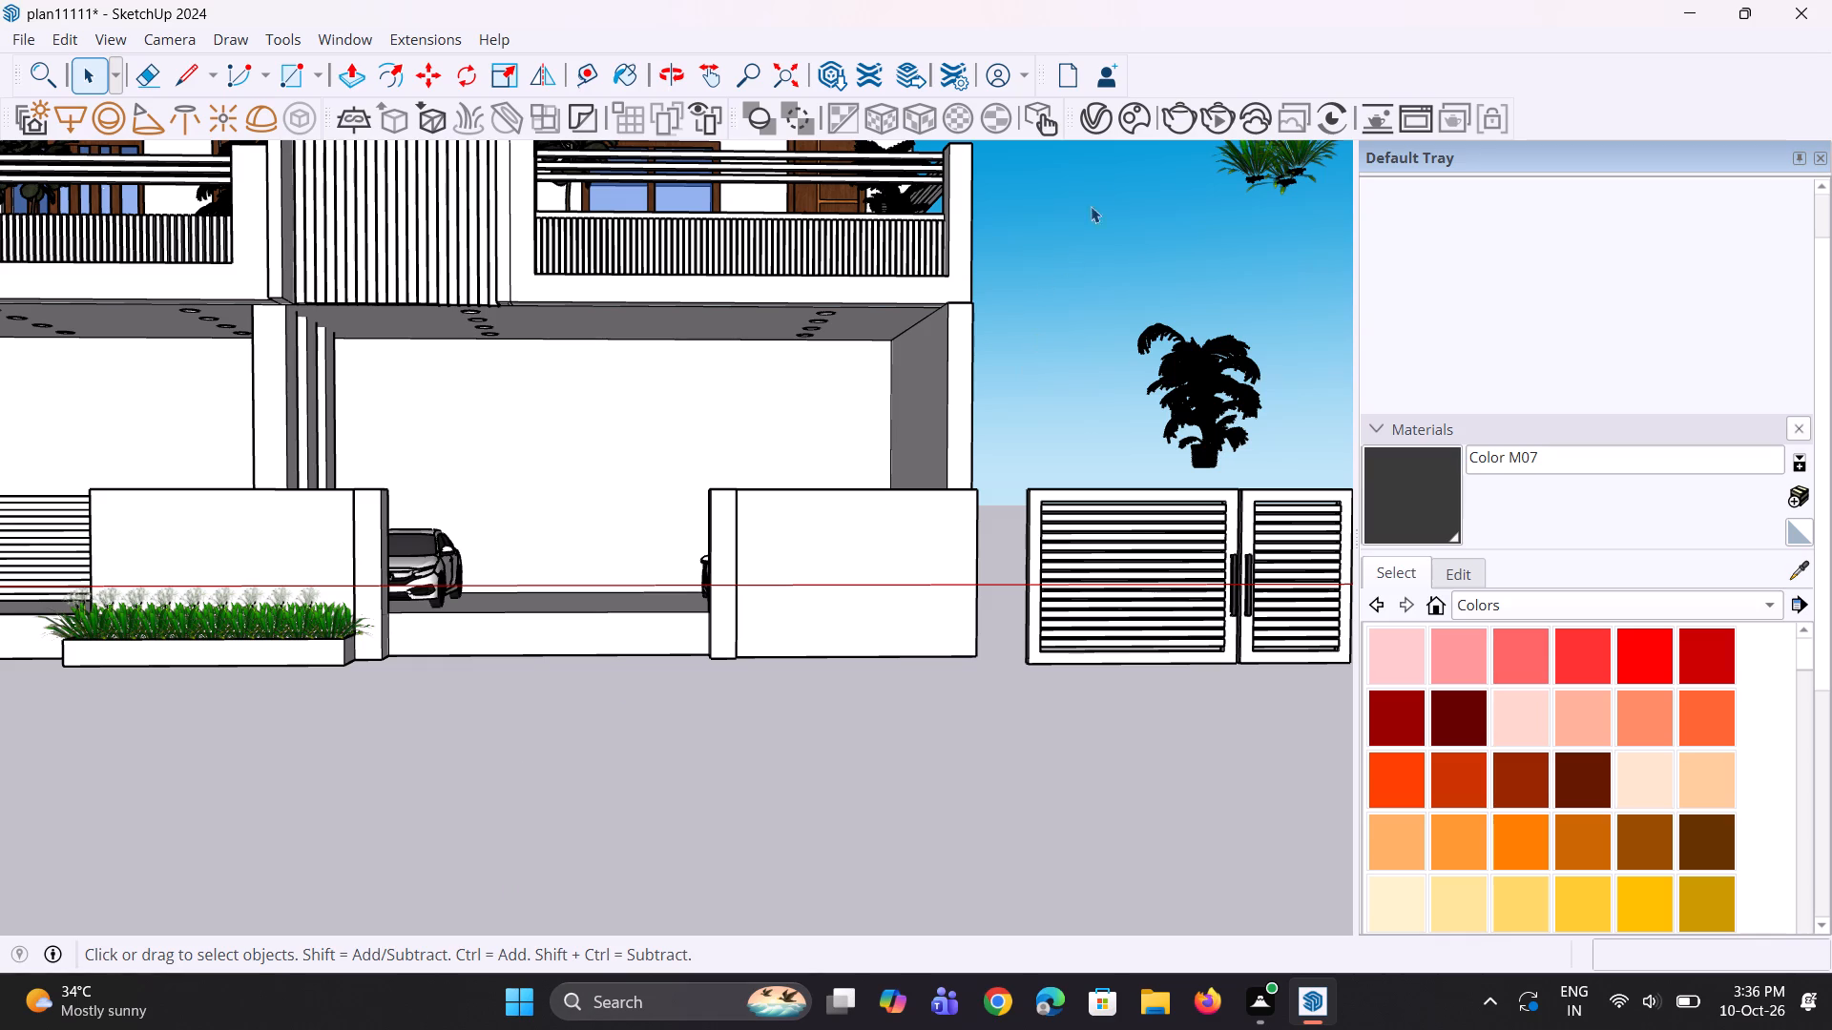
Create a new Generic V-Ray material and display its settings.
double_click(1102, 120)
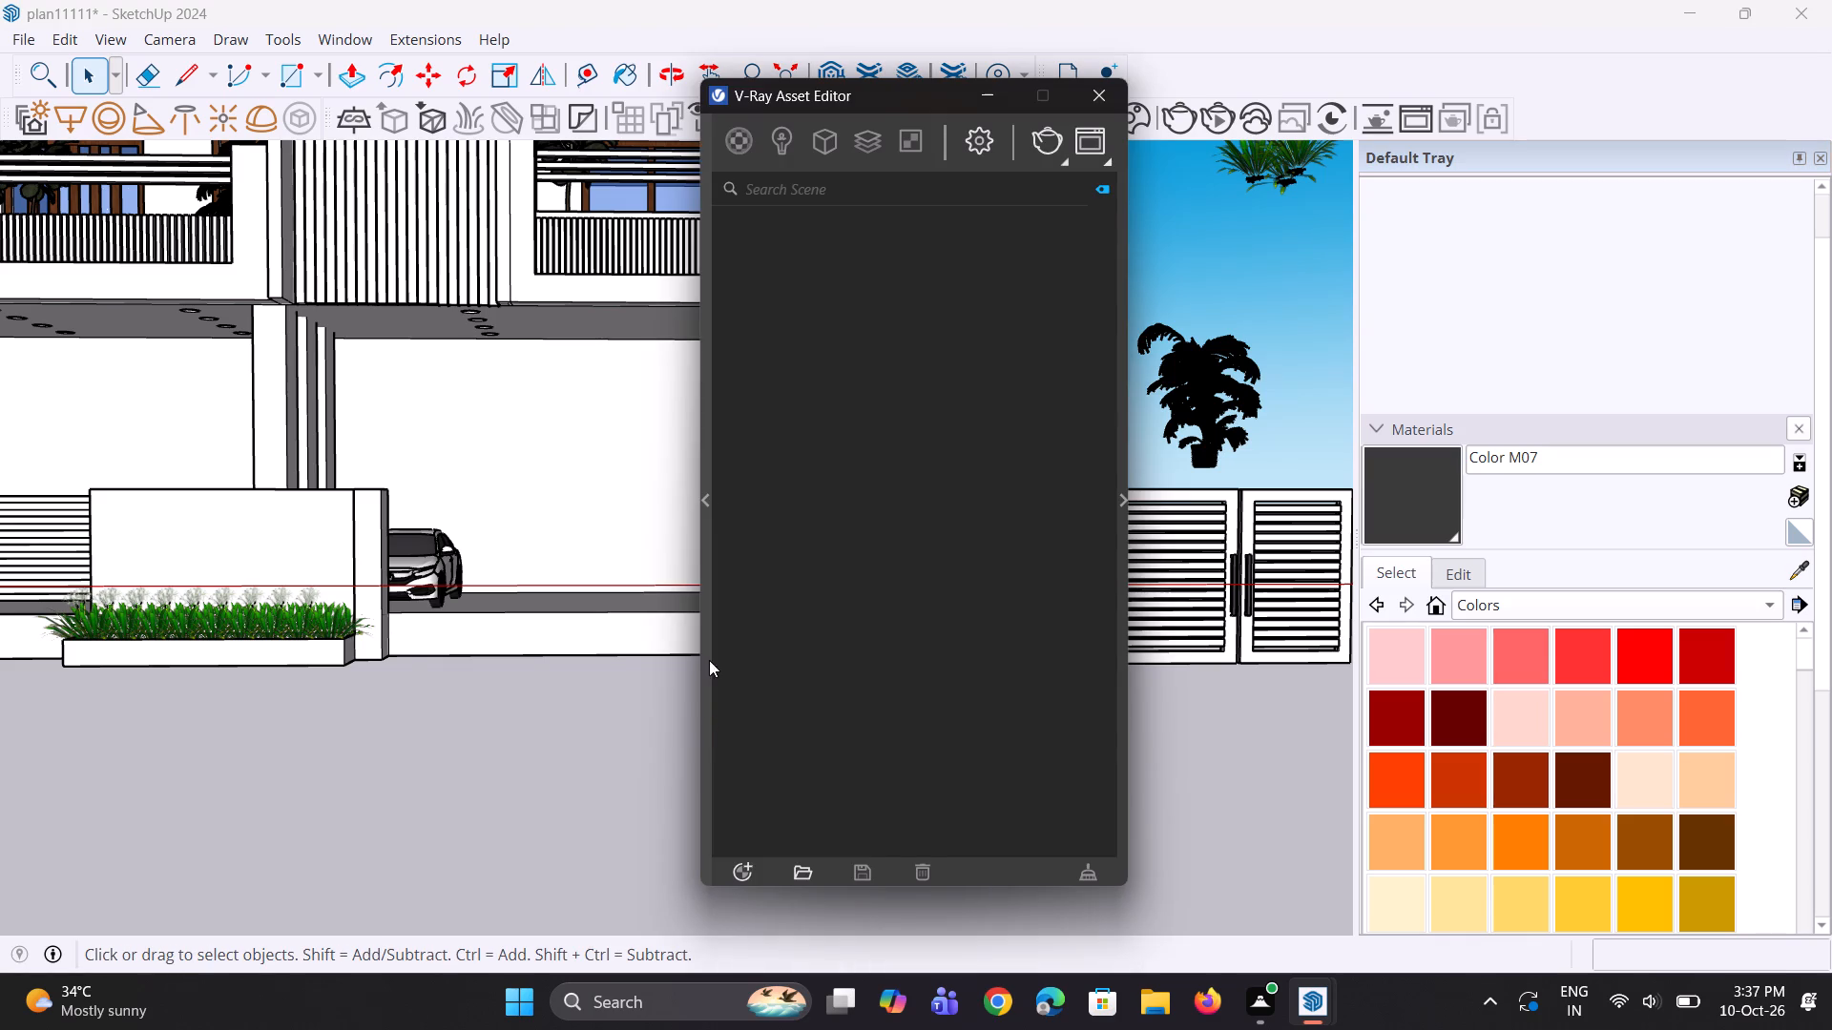
right_click(739, 151)
left_click(767, 189)
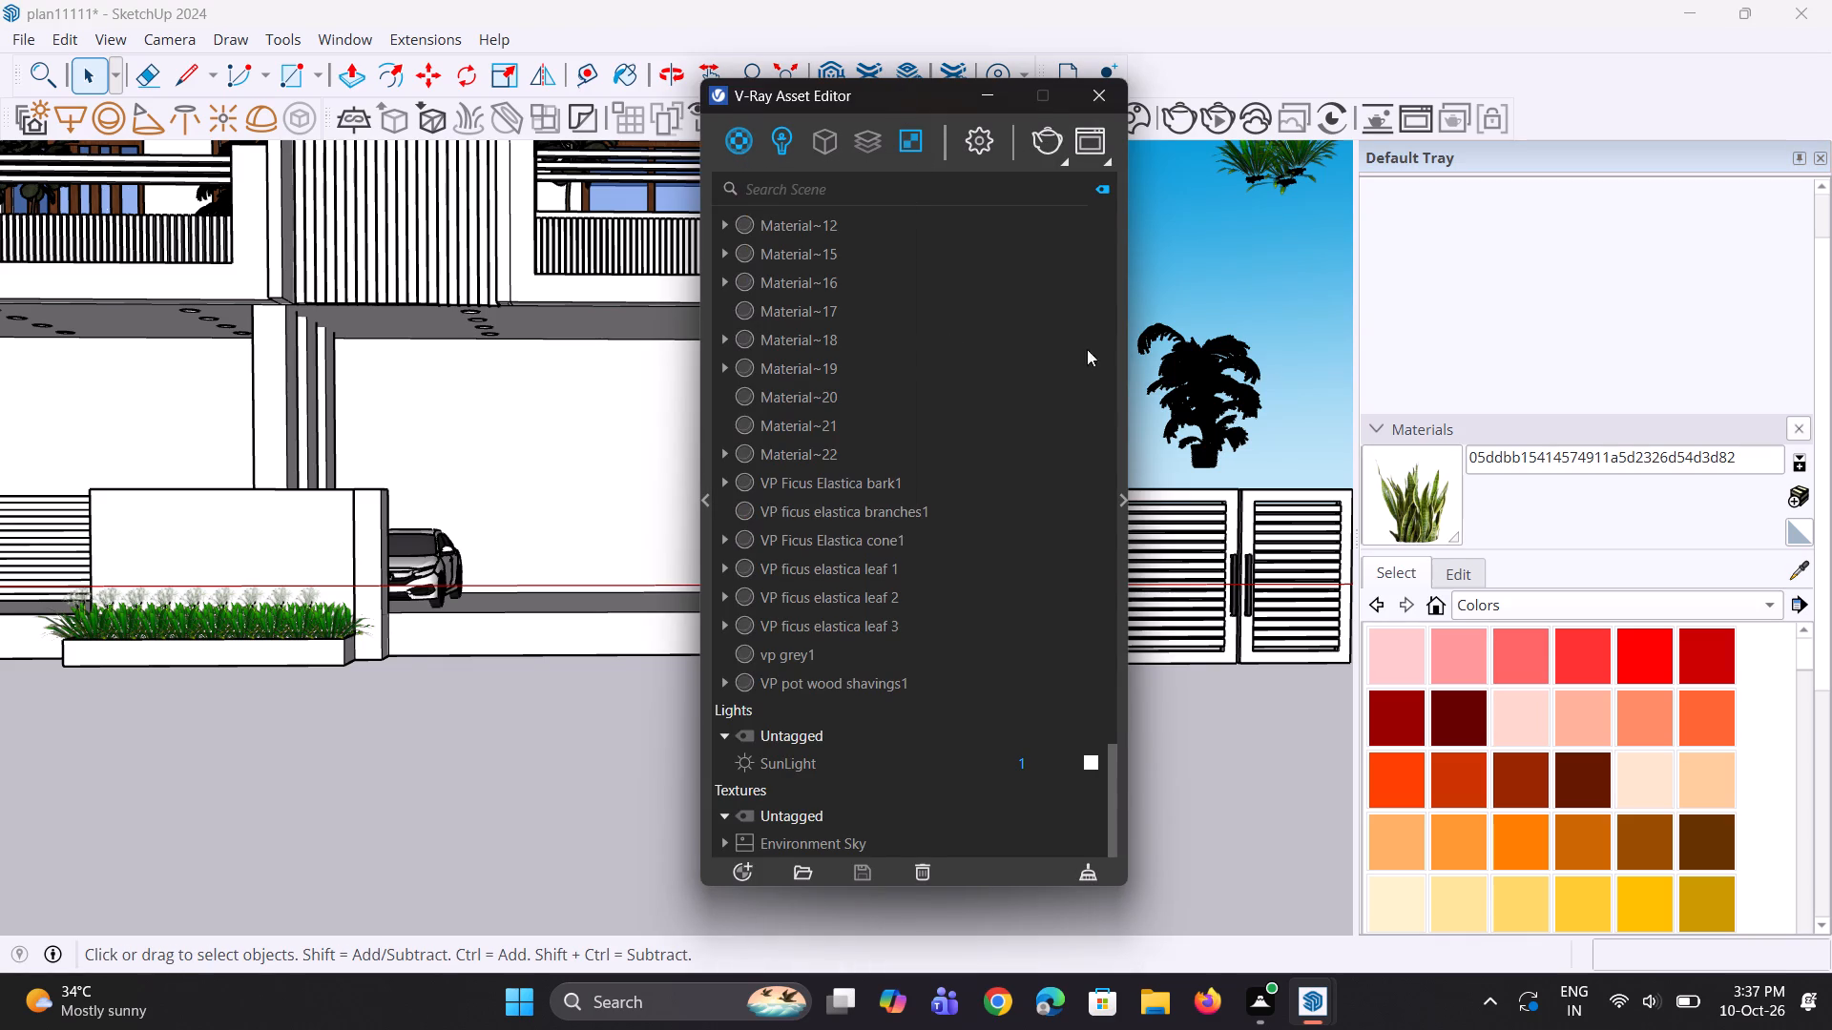
left_click(1119, 507)
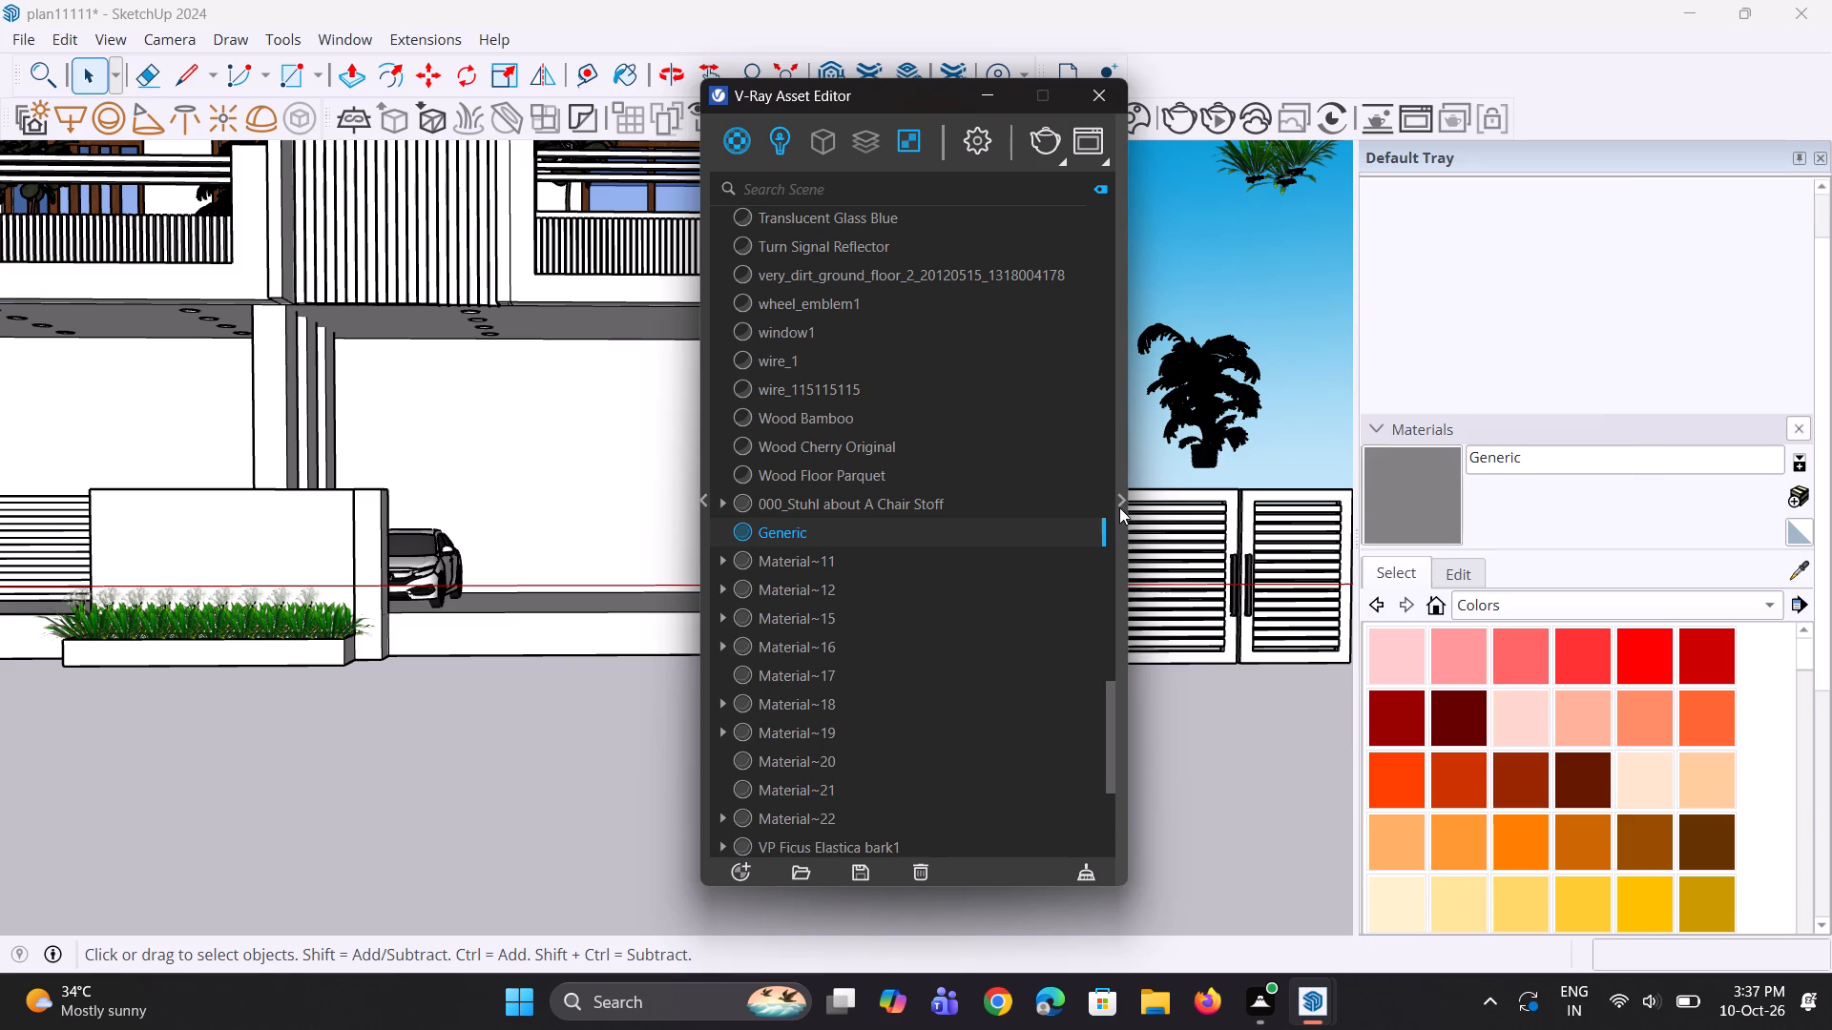
Set the Generic material's diffuse colour to dark brown (R 0.28, G 0.15, B 0.048) and lighten it slightly.
left_click(1352, 535)
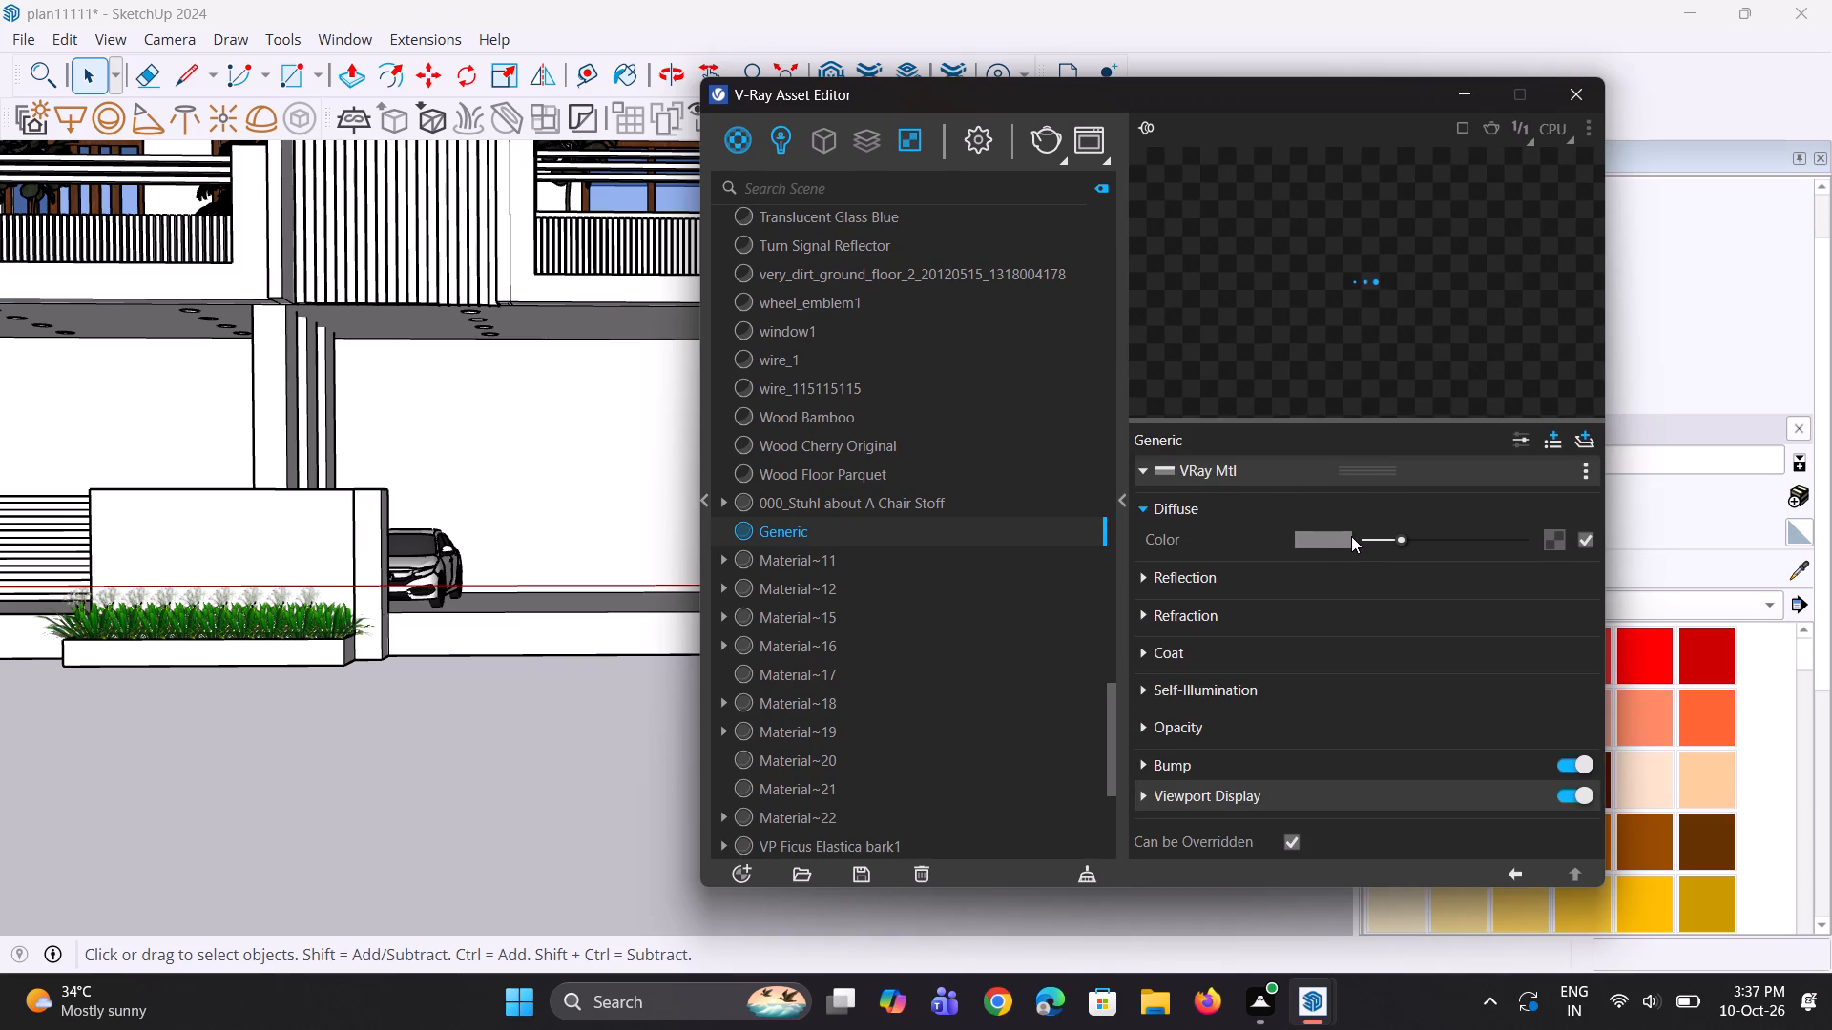
left_click(1338, 545)
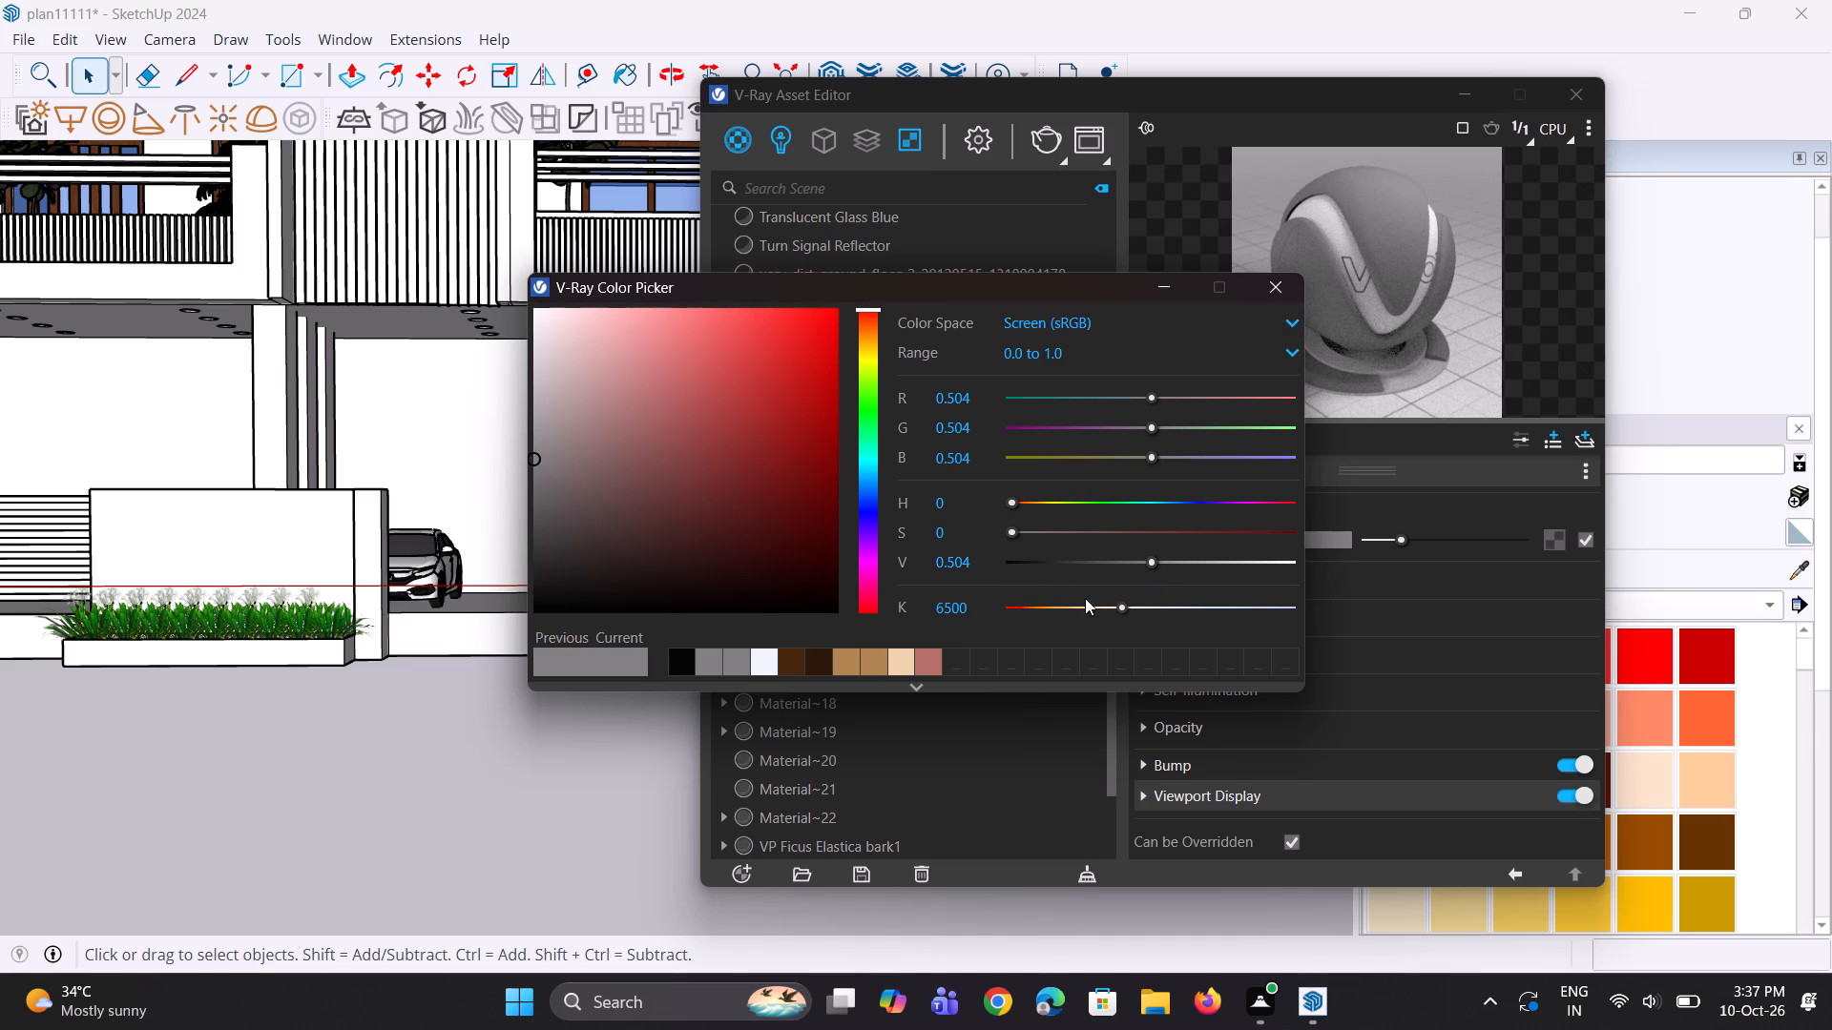
left_click(797, 670)
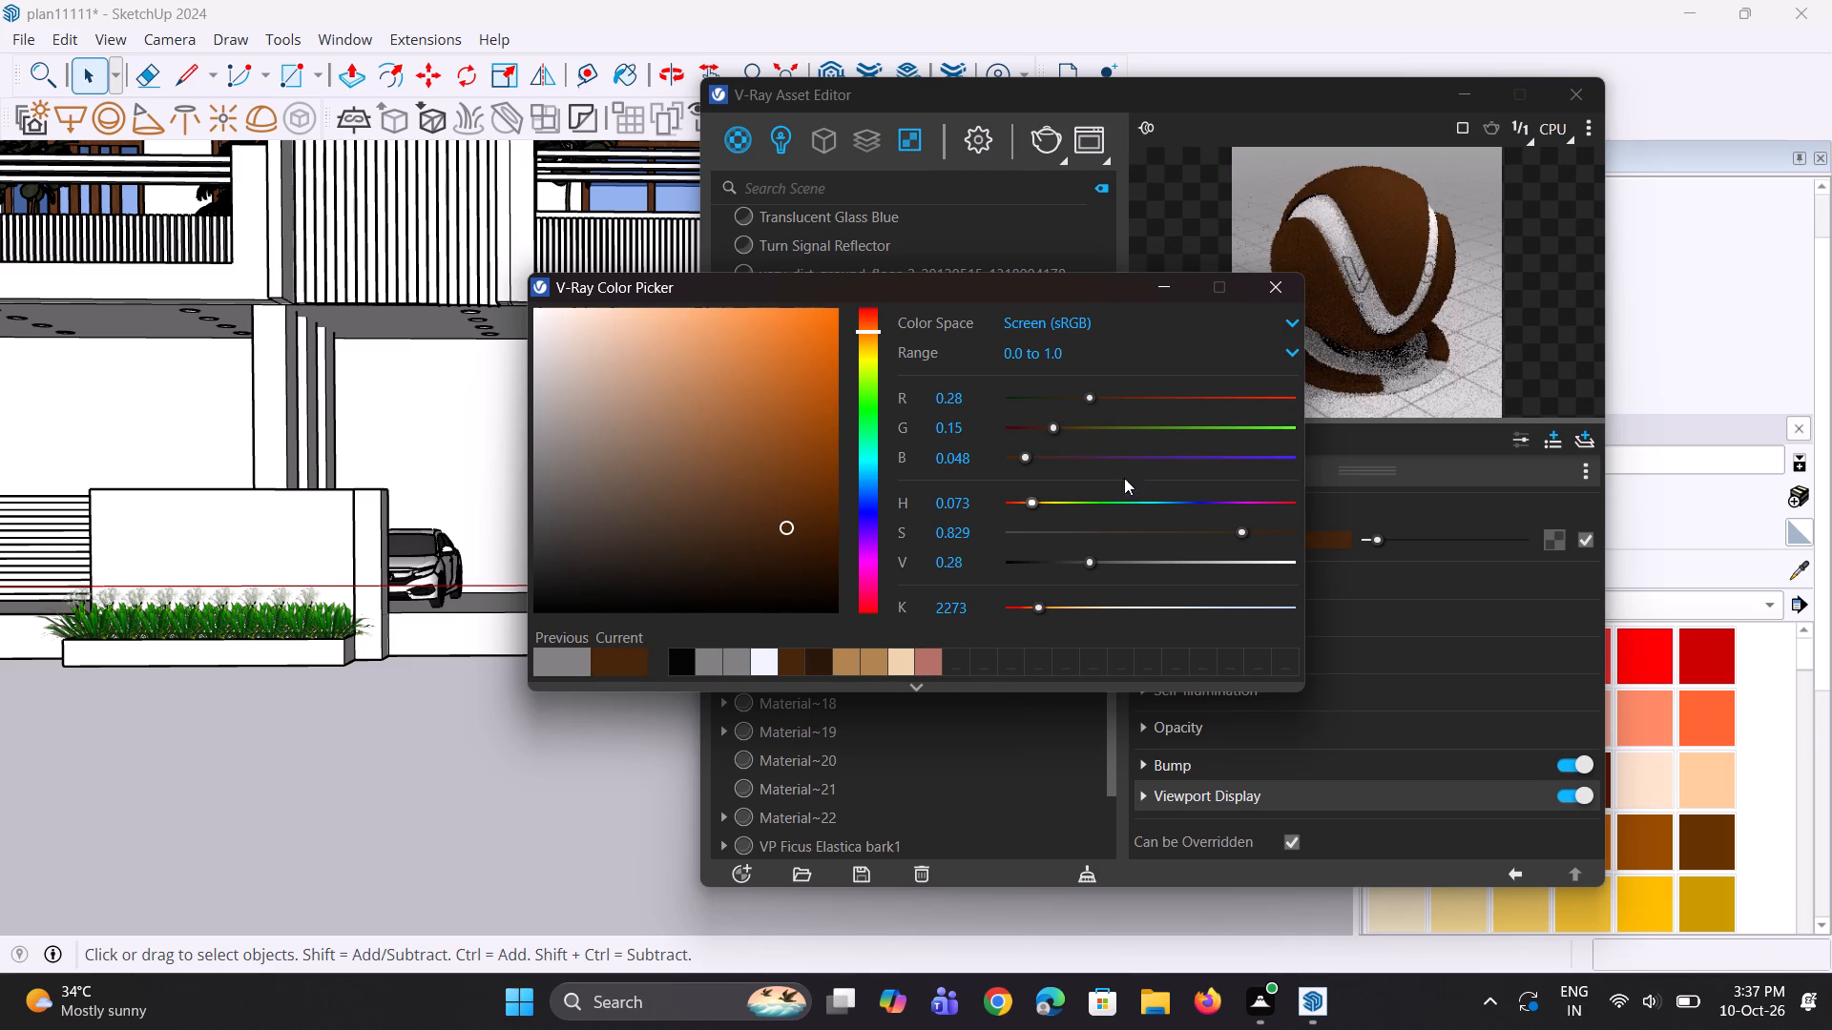
left_click(1157, 294)
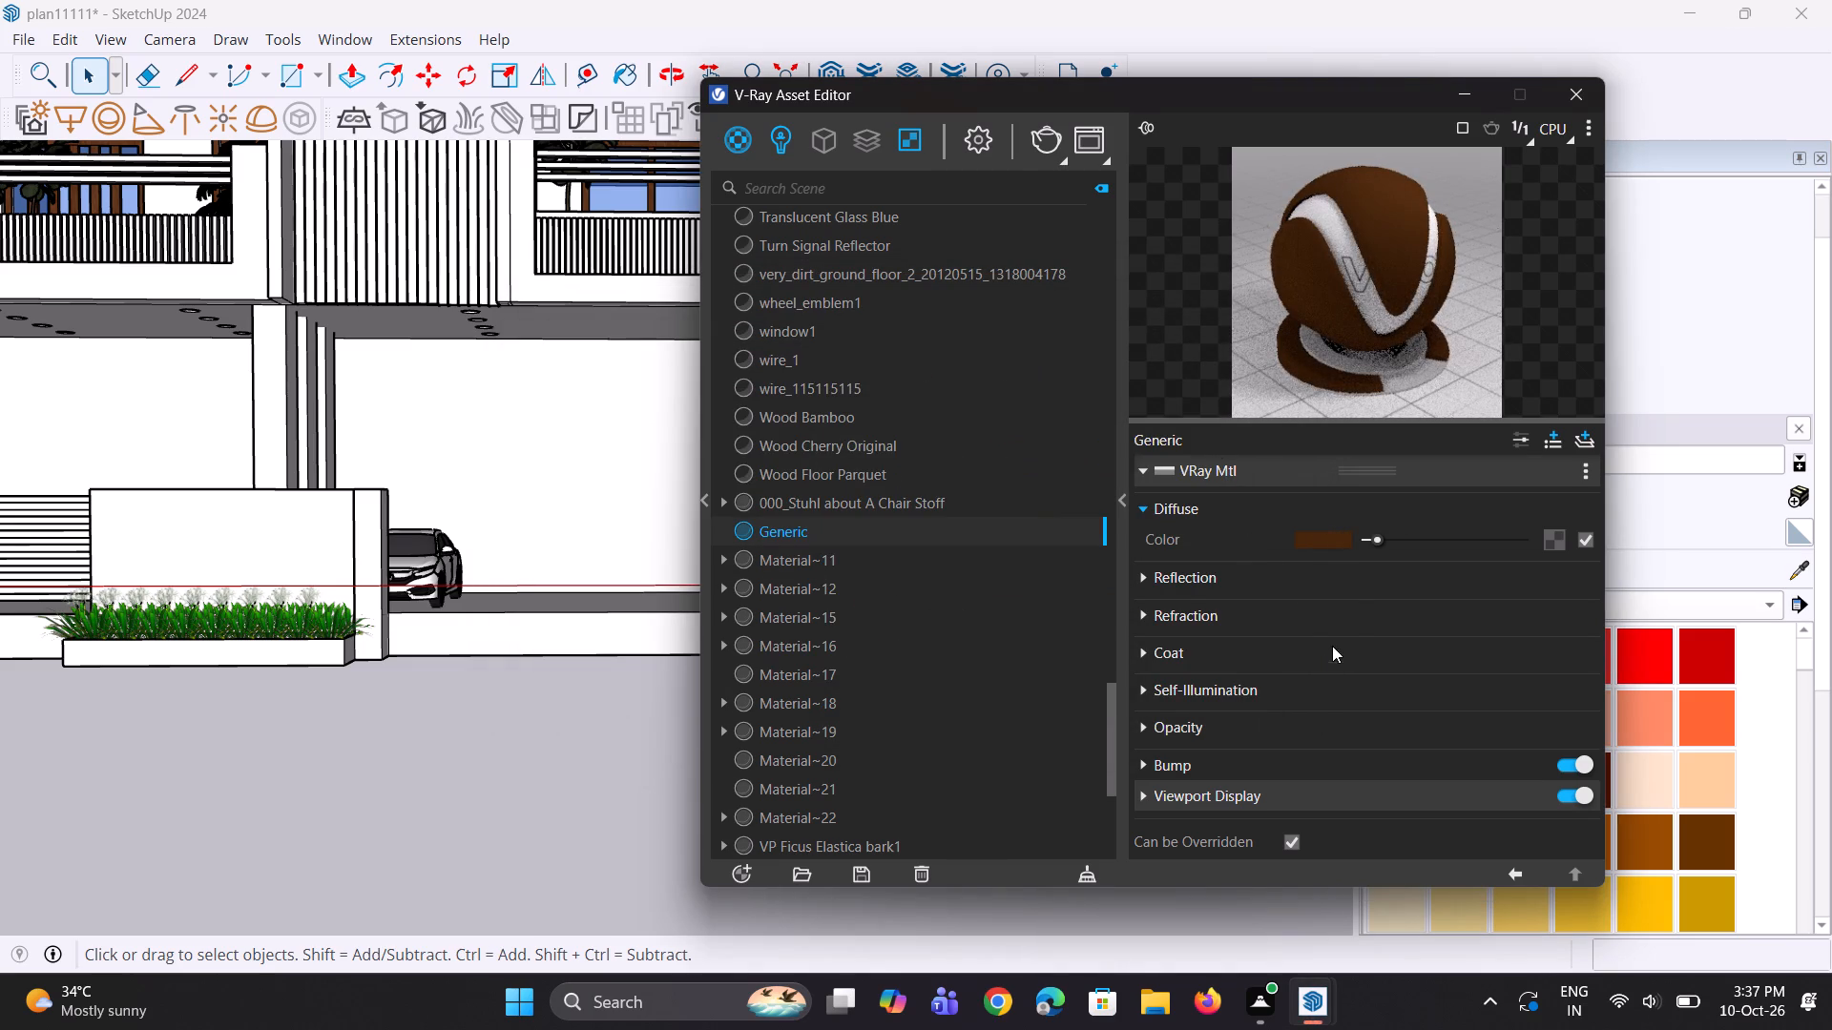
scroll(1336, 634, "up", 2)
scroll(1377, 531, "up", 2)
left_click(1385, 539)
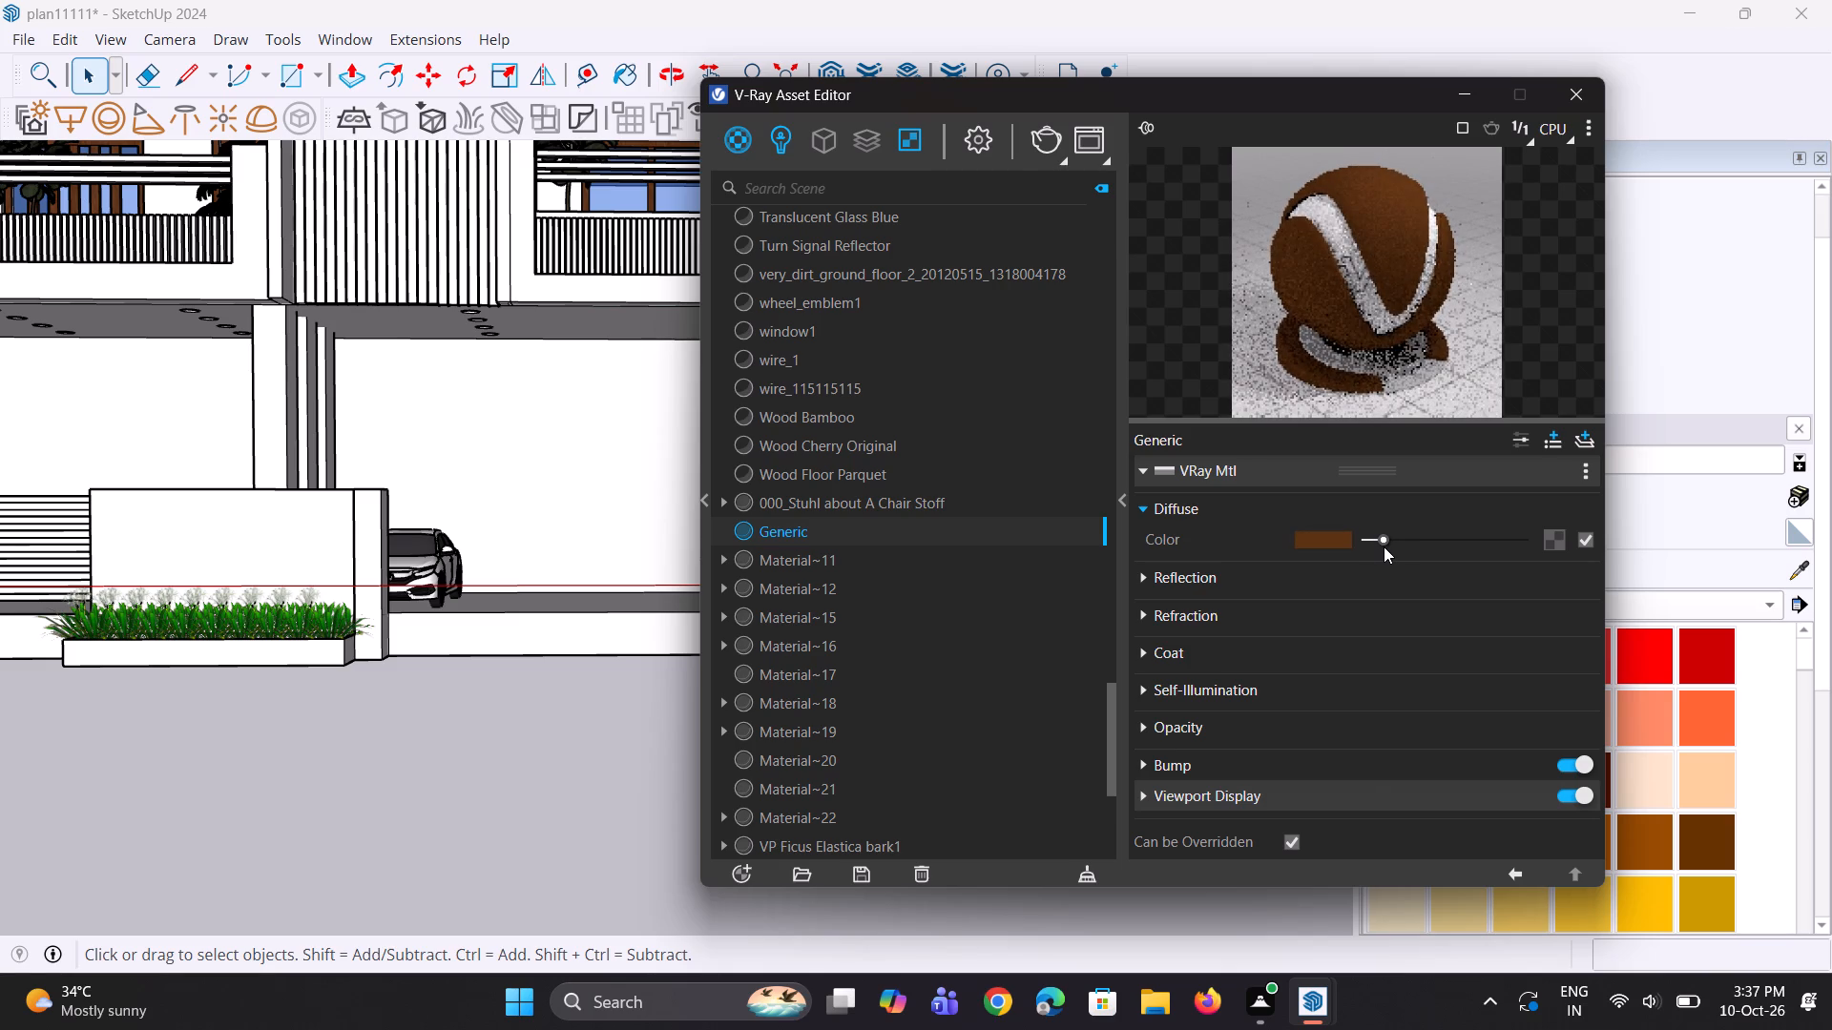
Give the Generic material a grey reflection colour, reflection glossiness 0.95 and an enabled reflection IOR of 1.6.
left_click(1280, 588)
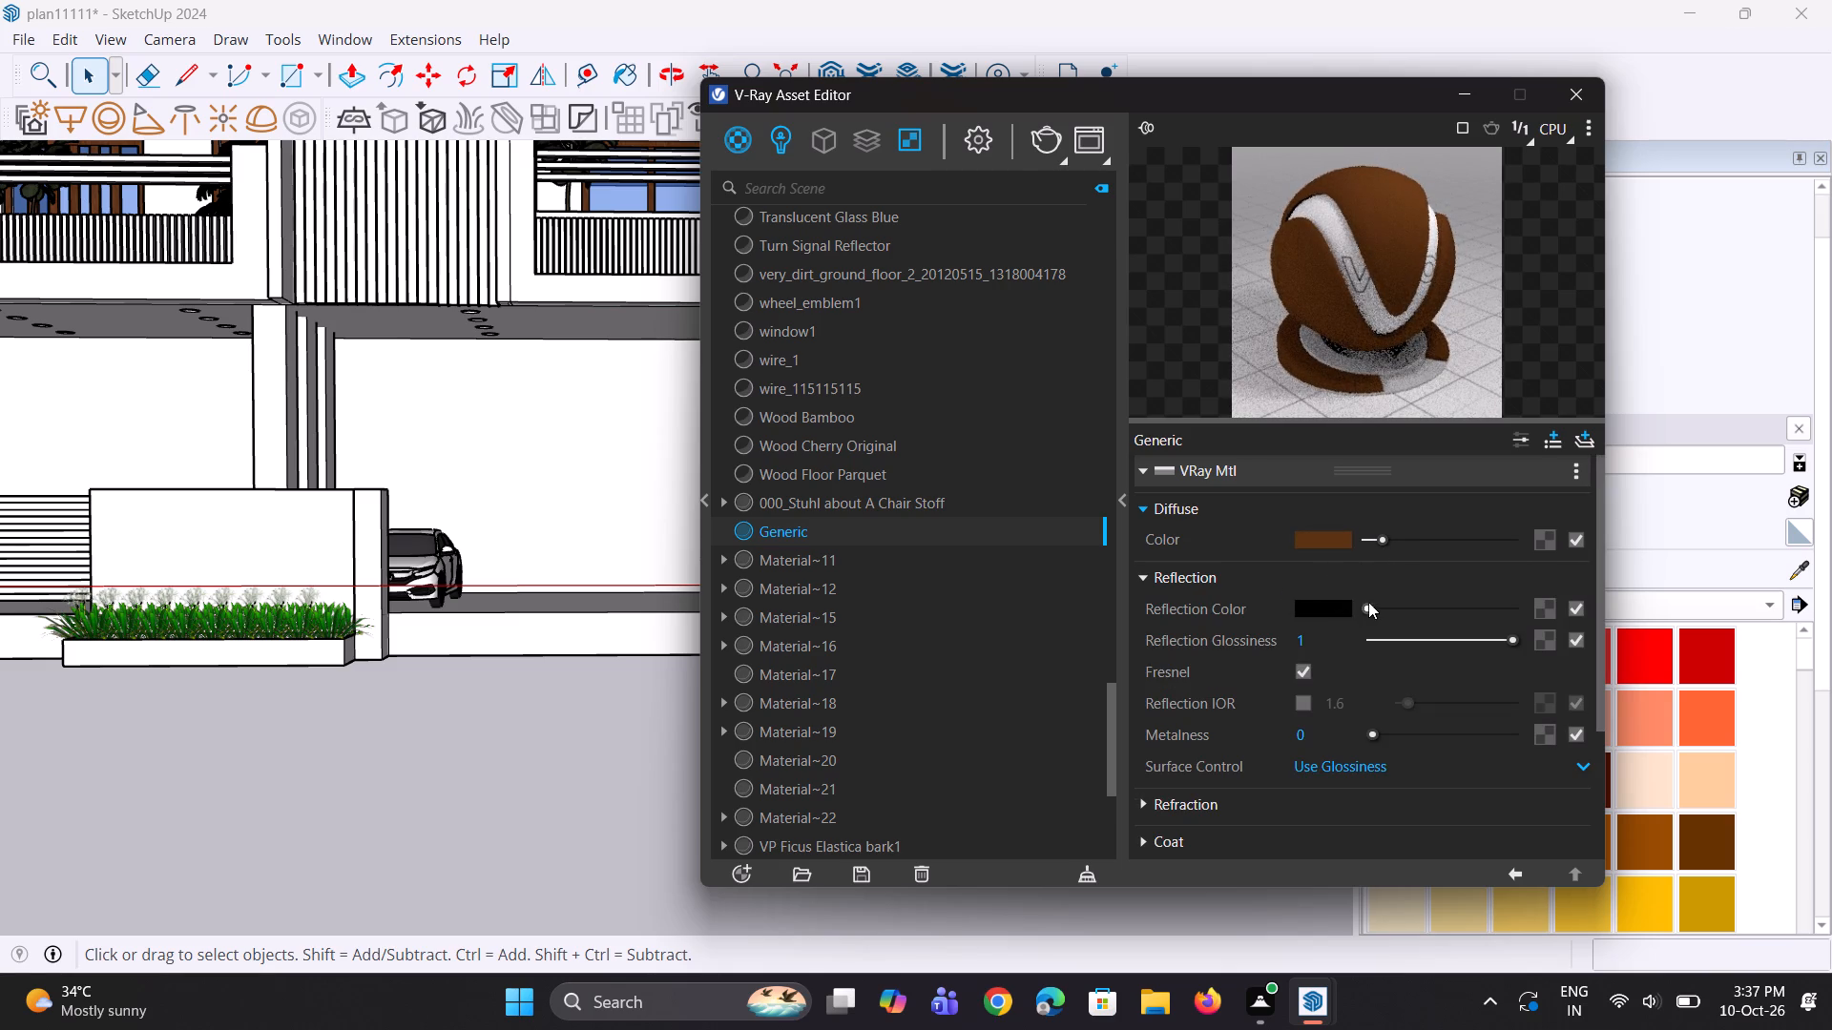
left_click_drag(1373, 604, 1389, 604)
left_click_drag(1326, 641, 1266, 647)
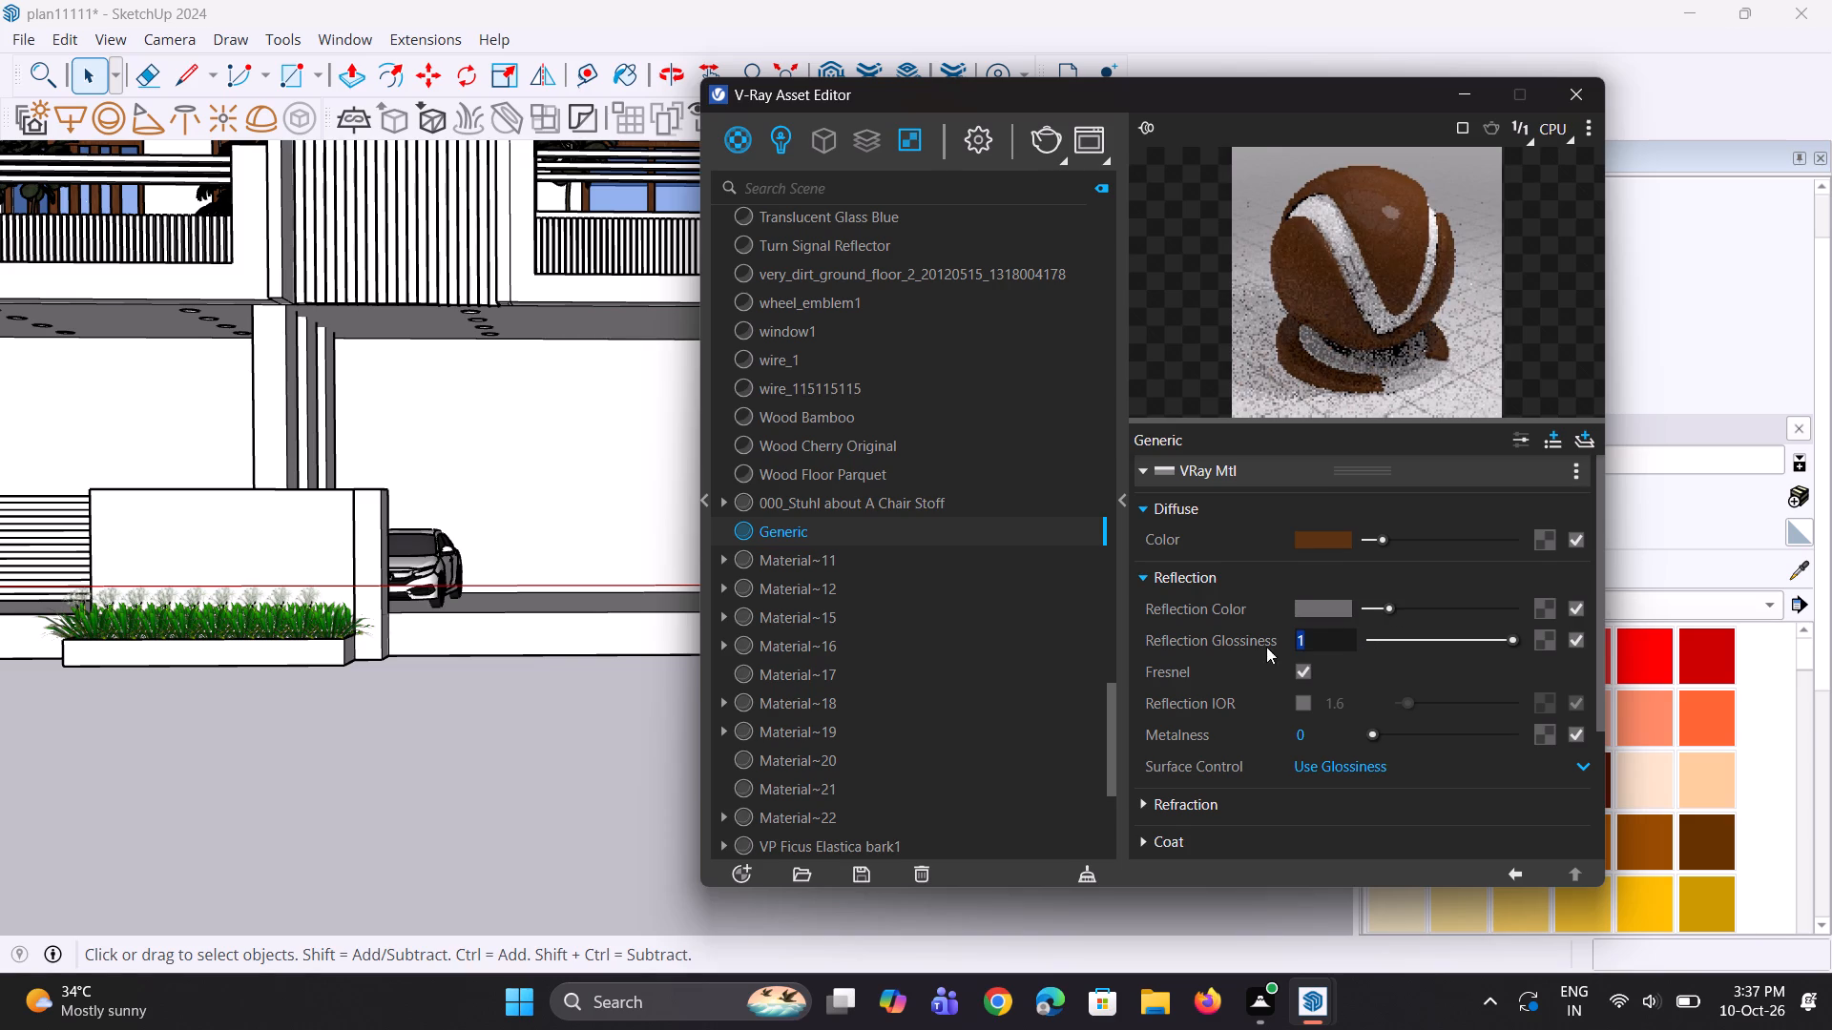
left_click_drag(1266, 647, 1265, 647)
type("0.95")
key("Return")
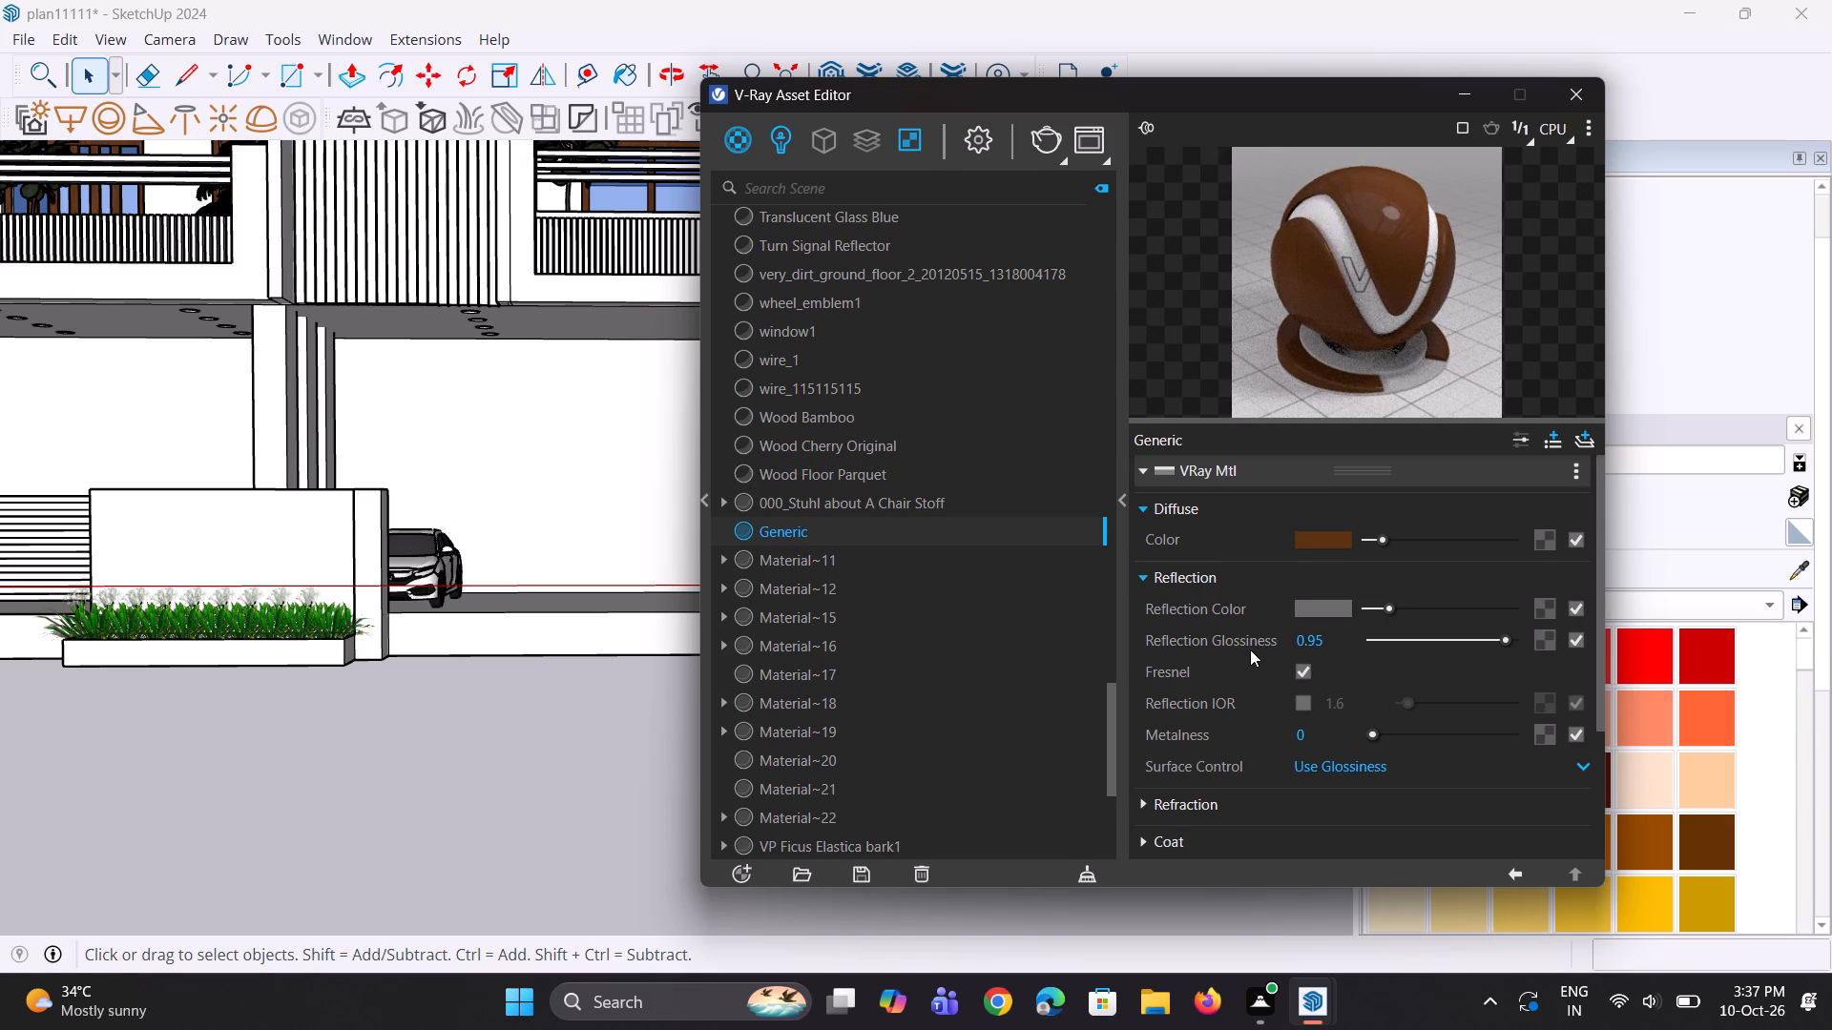
left_click(1310, 696)
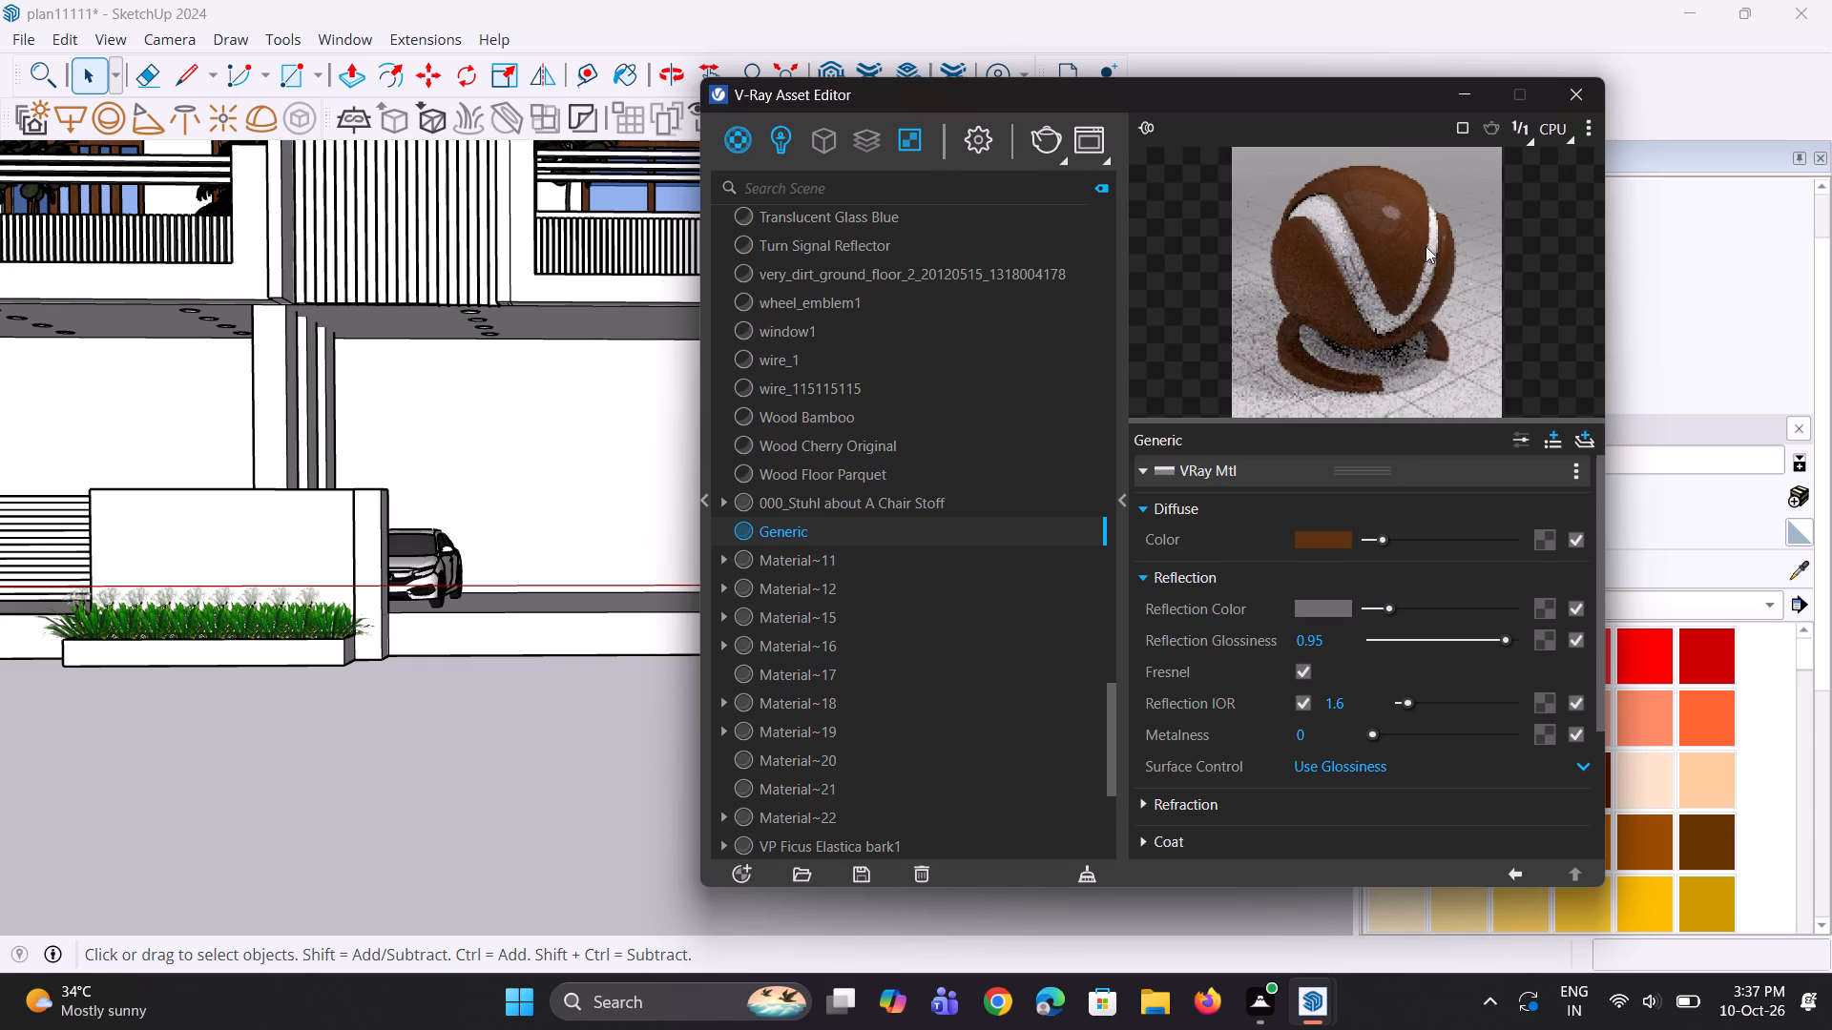
double_click(1416, 257)
left_click(1469, 87)
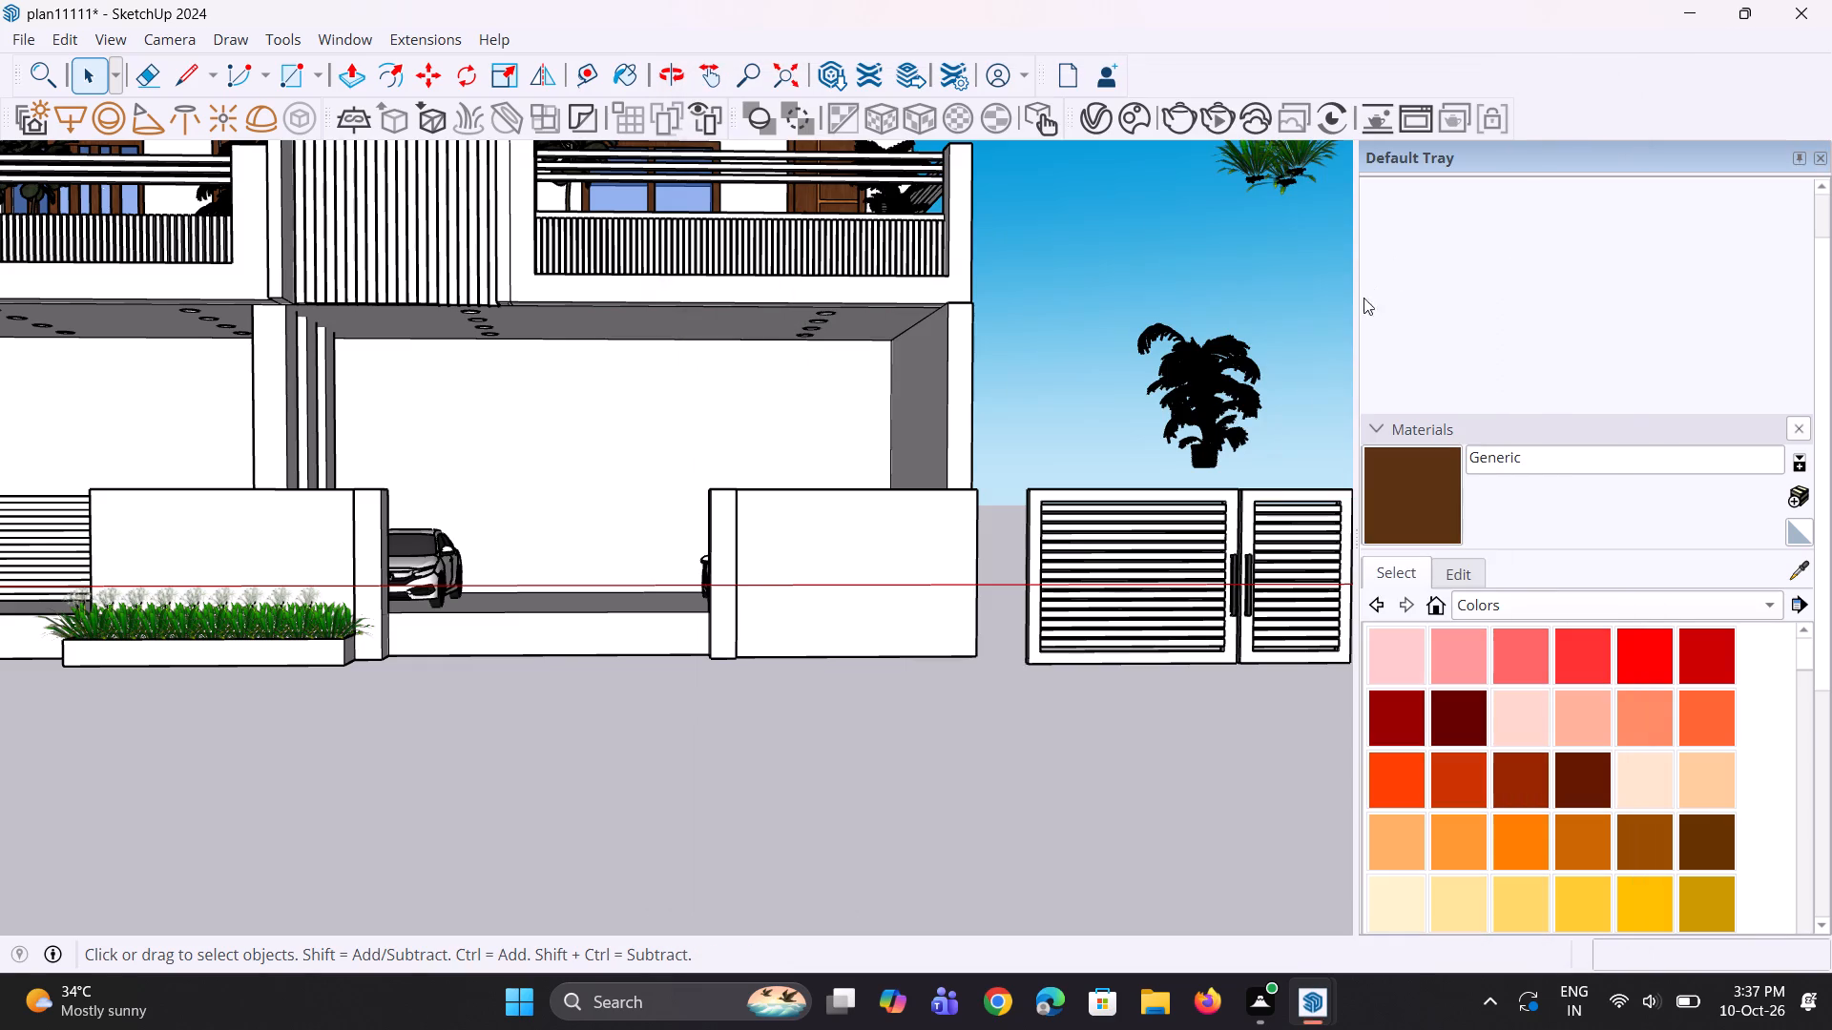
Paint the first half of the central facade panel's vertical slats with the brown Generic material, starting at its left edge.
left_click(1453, 497)
scroll(514, 694, "down", 7)
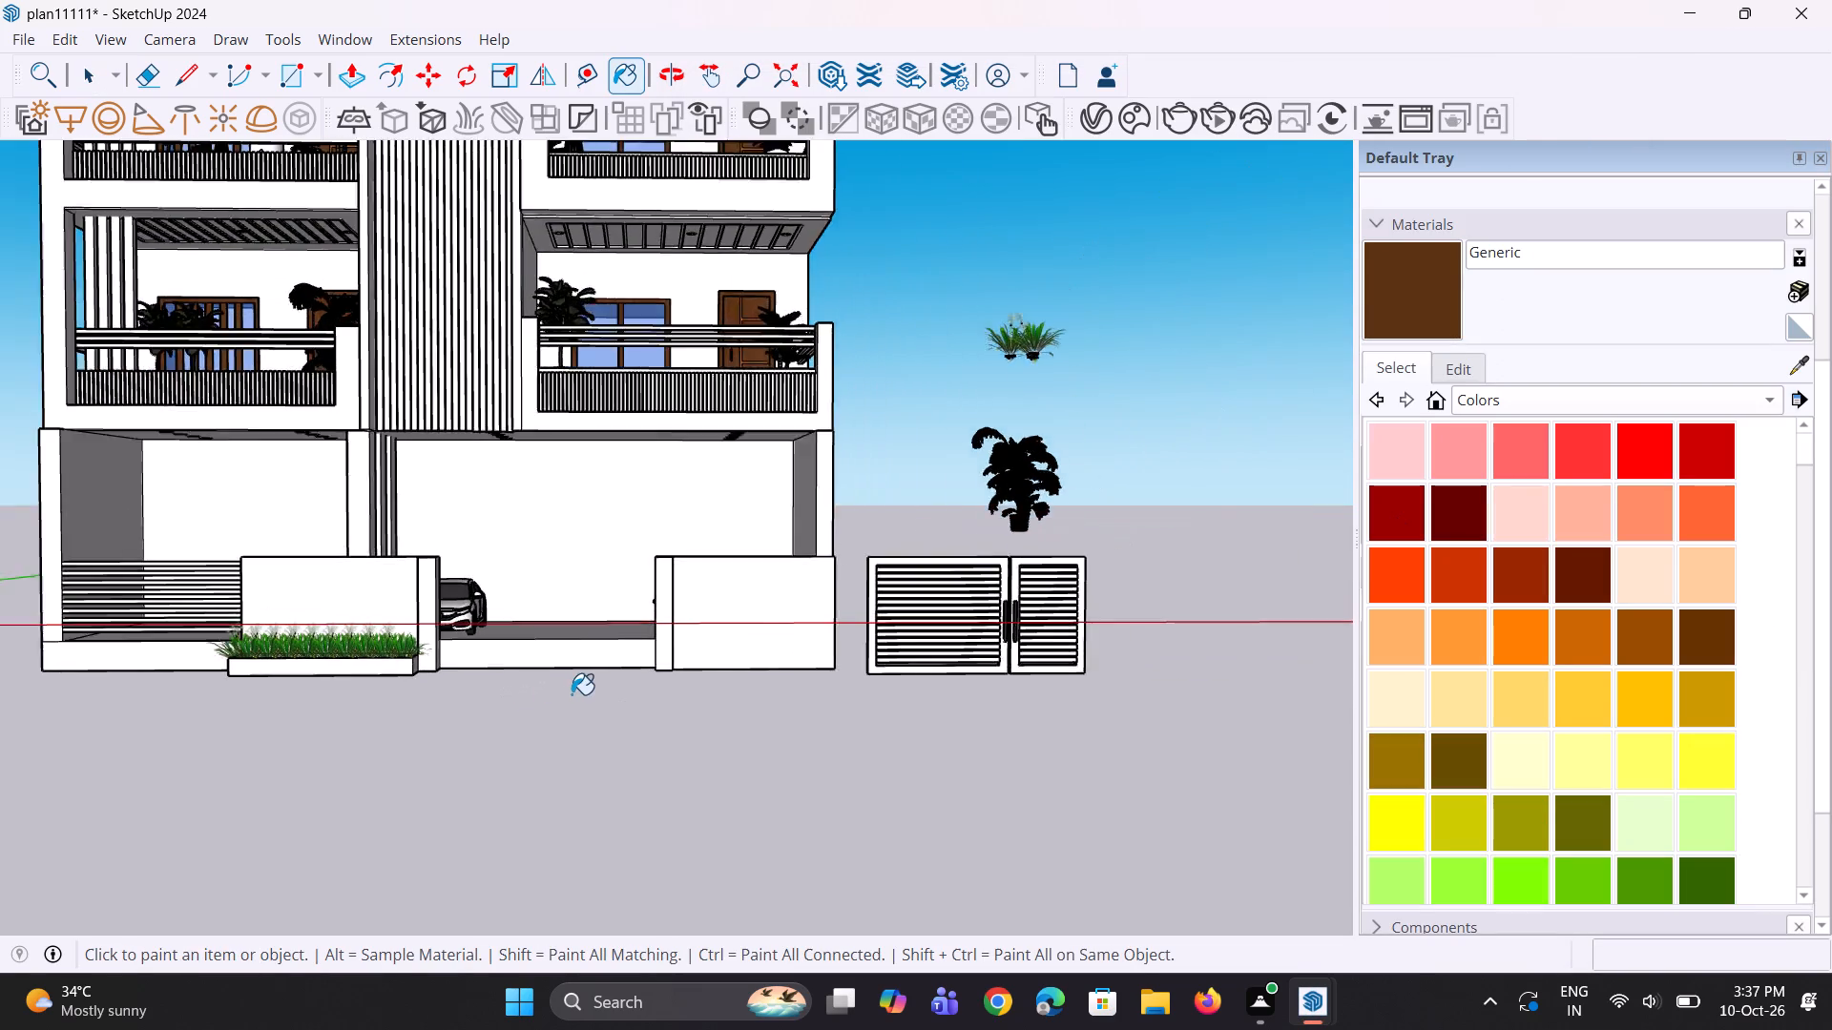
scroll(463, 476, "up", 20)
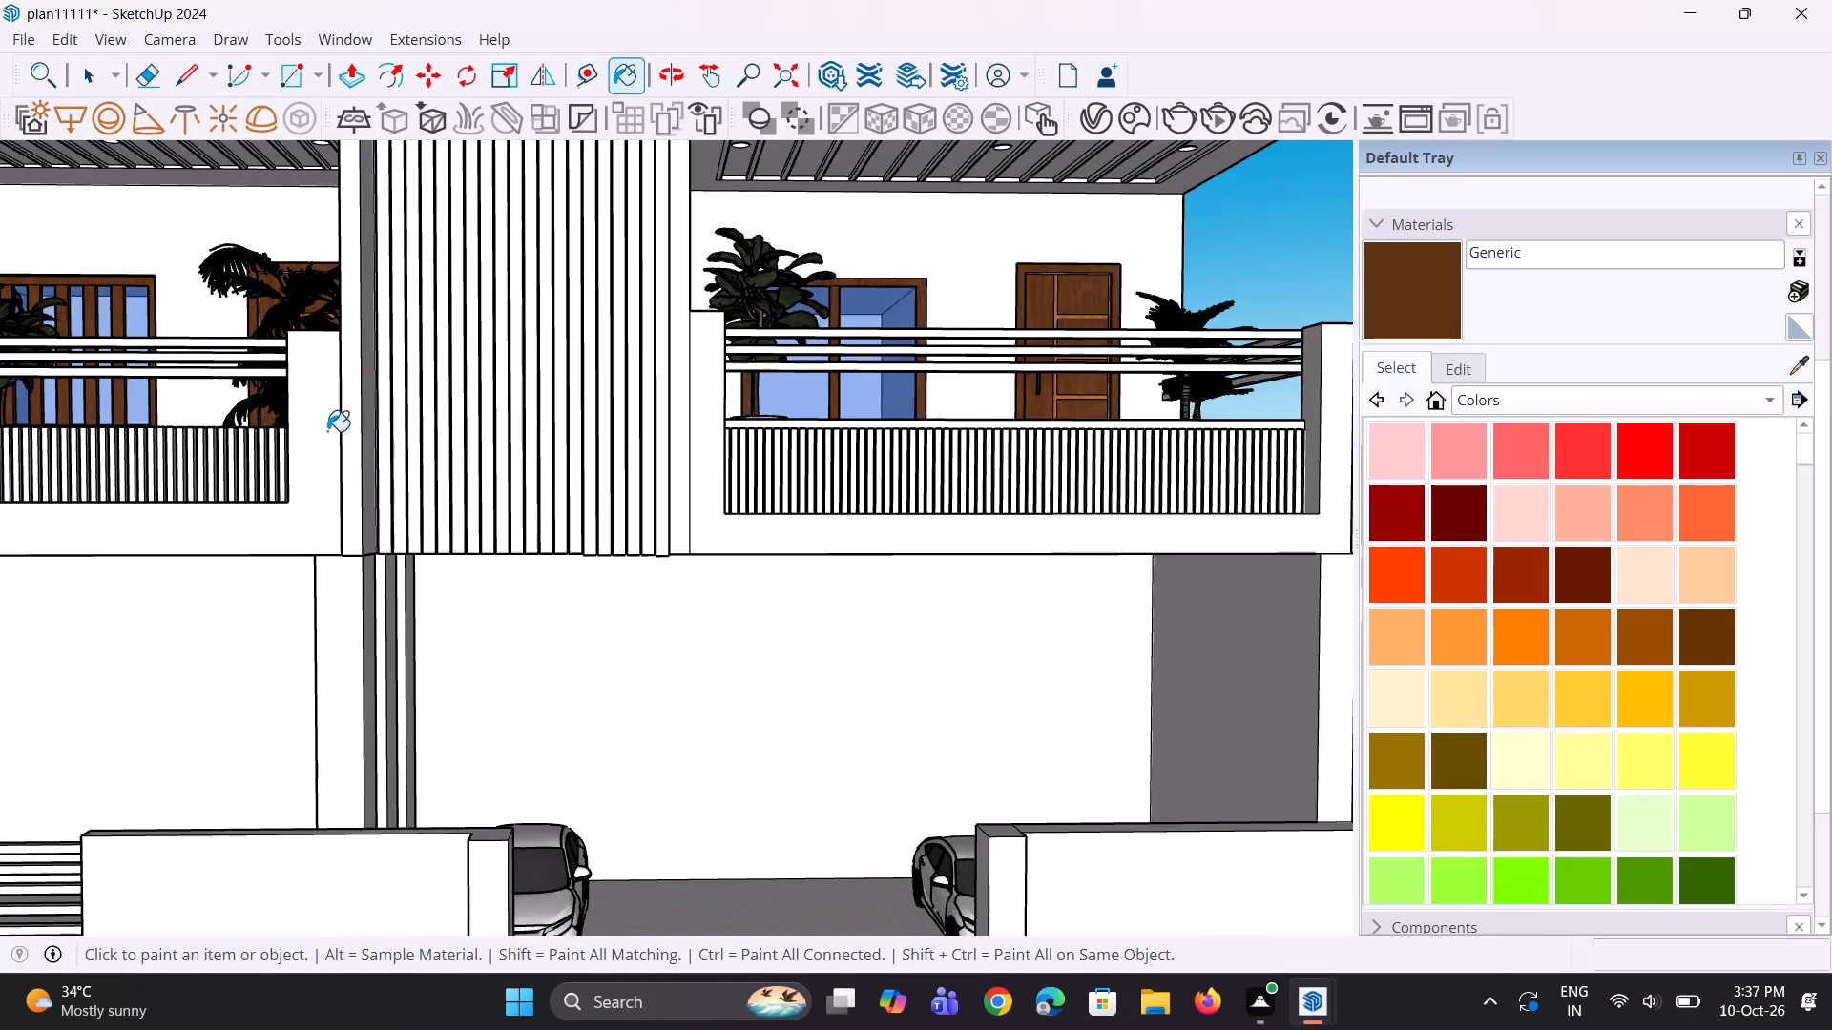
scroll(327, 431, "up", 1)
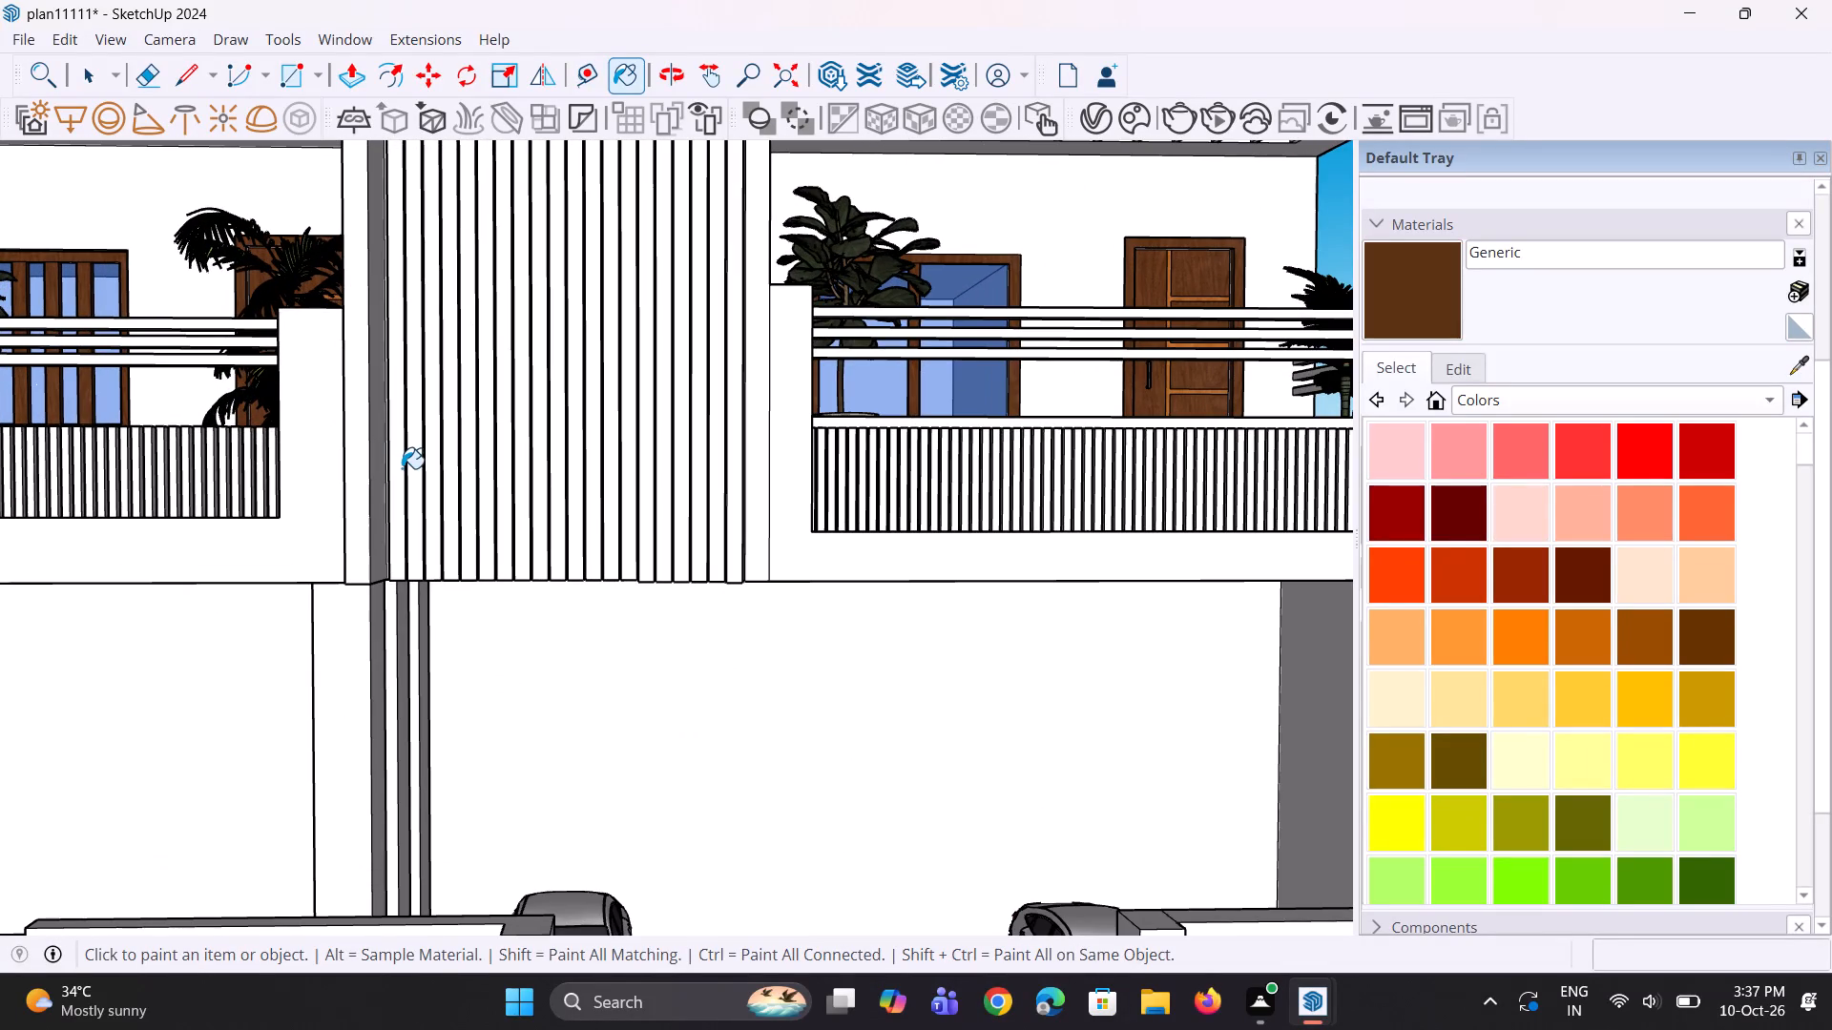
left_click(398, 468)
left_click(429, 476)
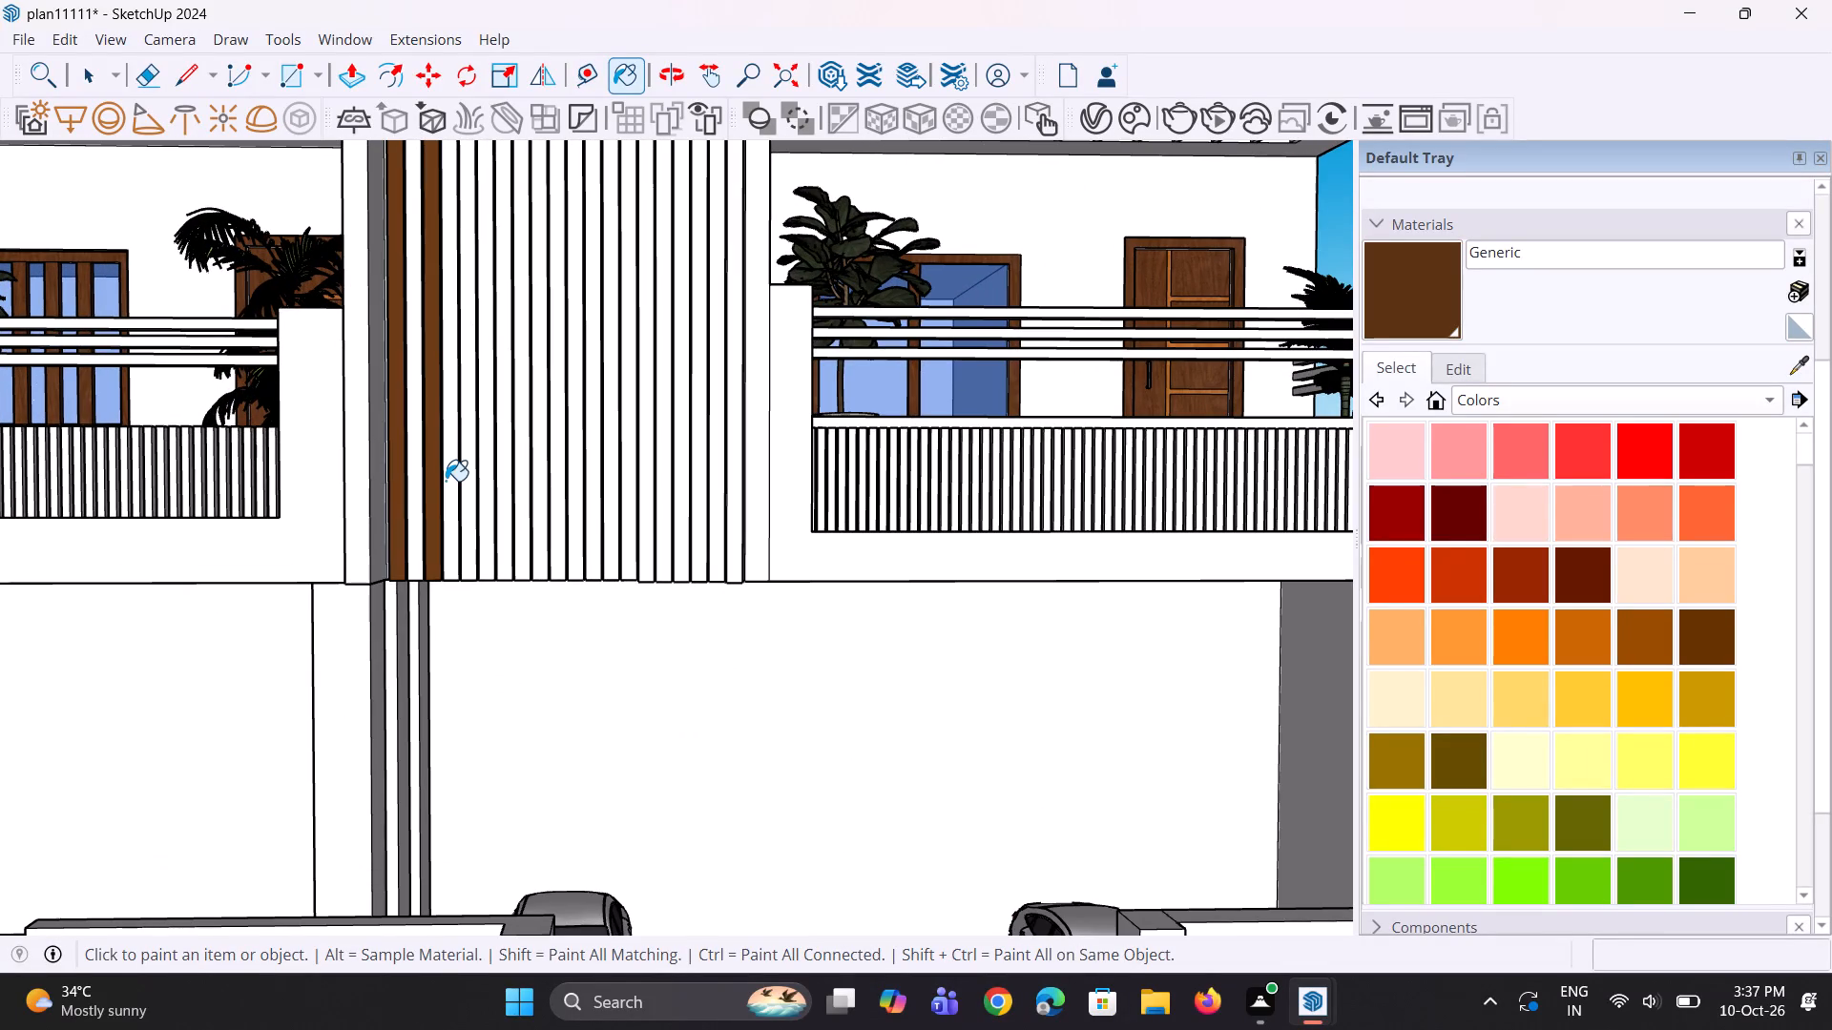
left_click(446, 481)
left_click(468, 490)
left_click(493, 493)
left_click(510, 493)
left_click(519, 493)
left_click(493, 489)
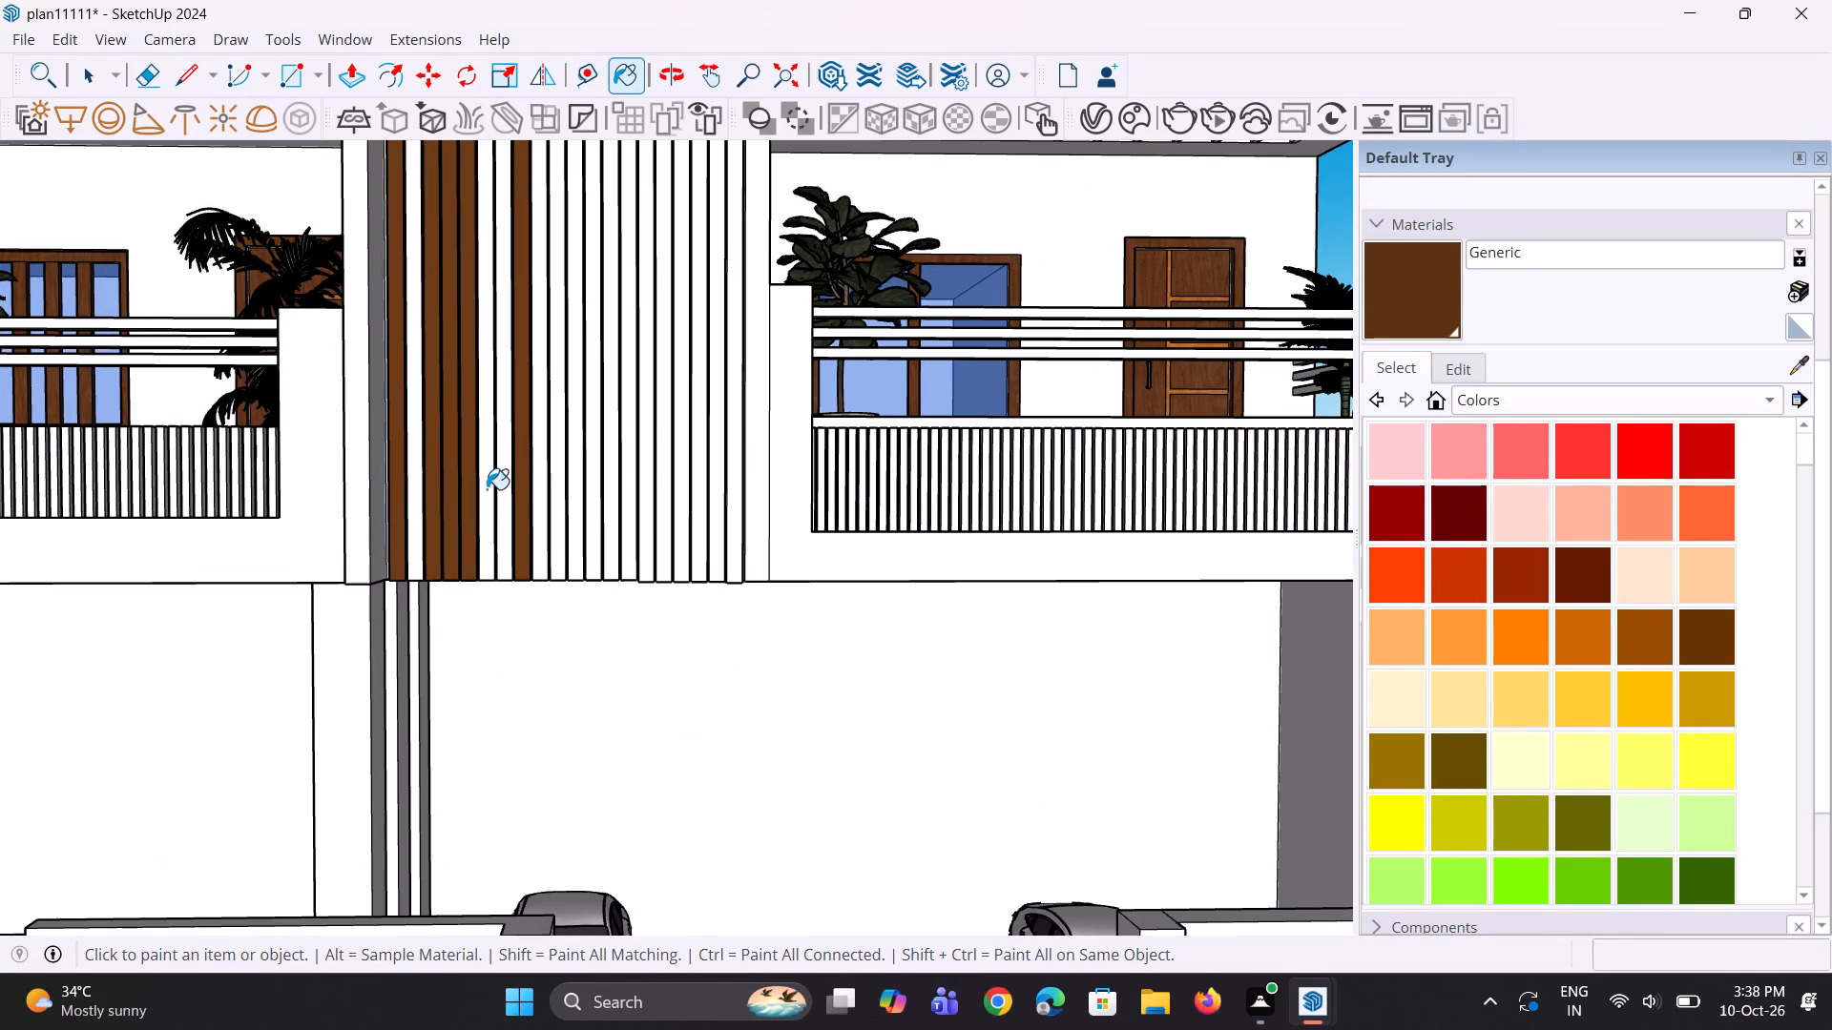
left_click(487, 489)
left_click(503, 489)
left_click(539, 506)
double_click(563, 513)
left_click(572, 521)
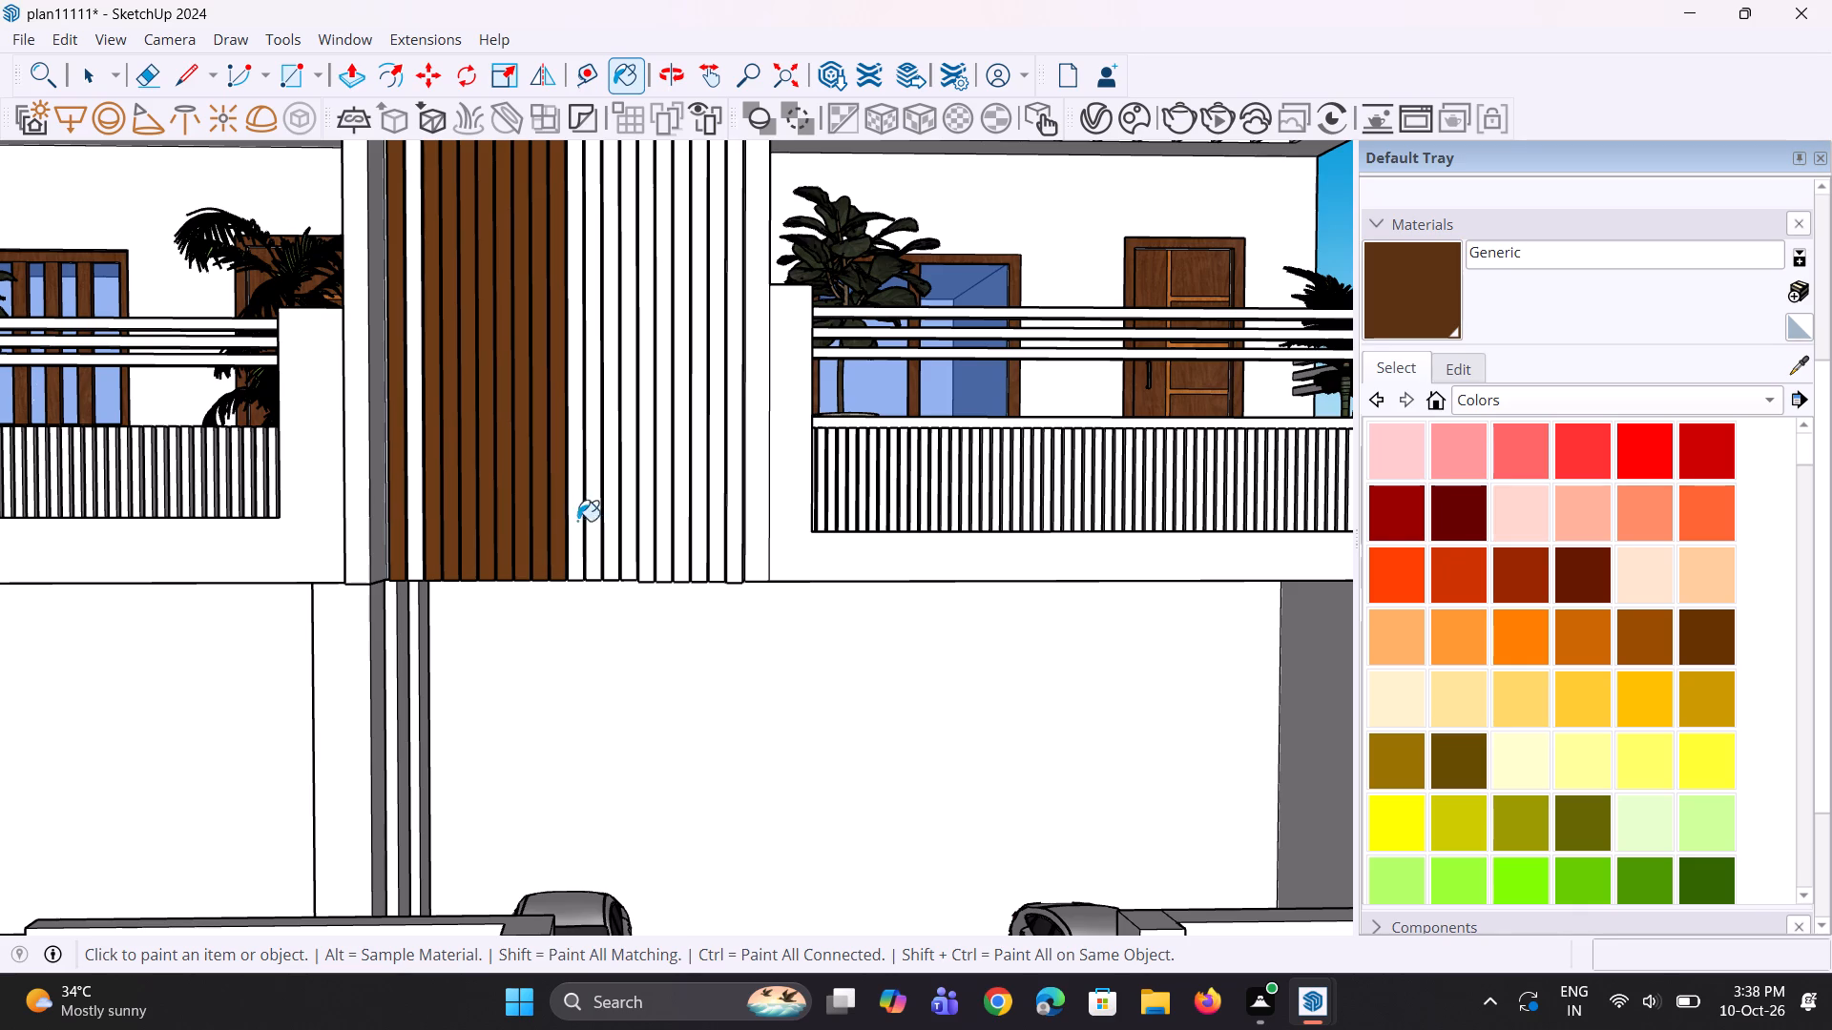
Continue painting the central panel's vertical slats brown, working across from the middle toward the right-hand balcony.
double_click(580, 521)
double_click(588, 524)
left_click(596, 525)
double_click(607, 531)
left_click(620, 534)
double_click(629, 534)
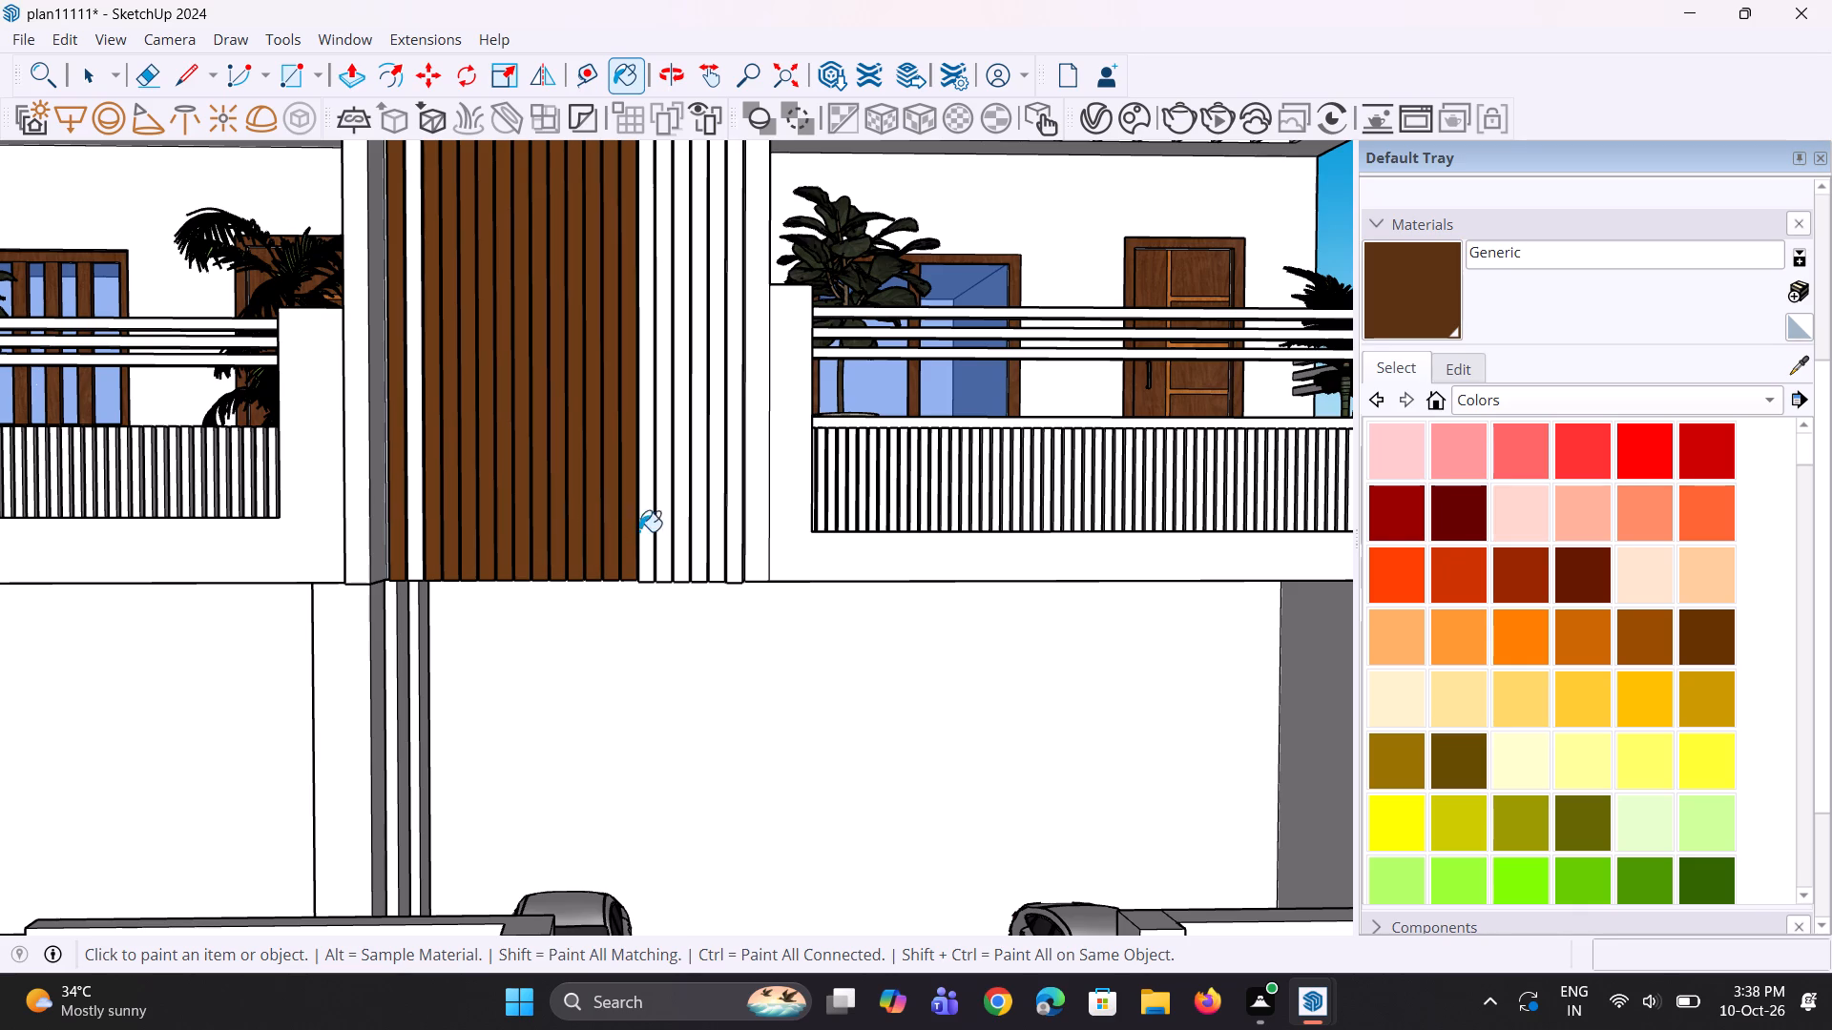
left_click_drag(640, 531, 649, 532)
double_click(654, 532)
left_click(669, 534)
left_click(673, 538)
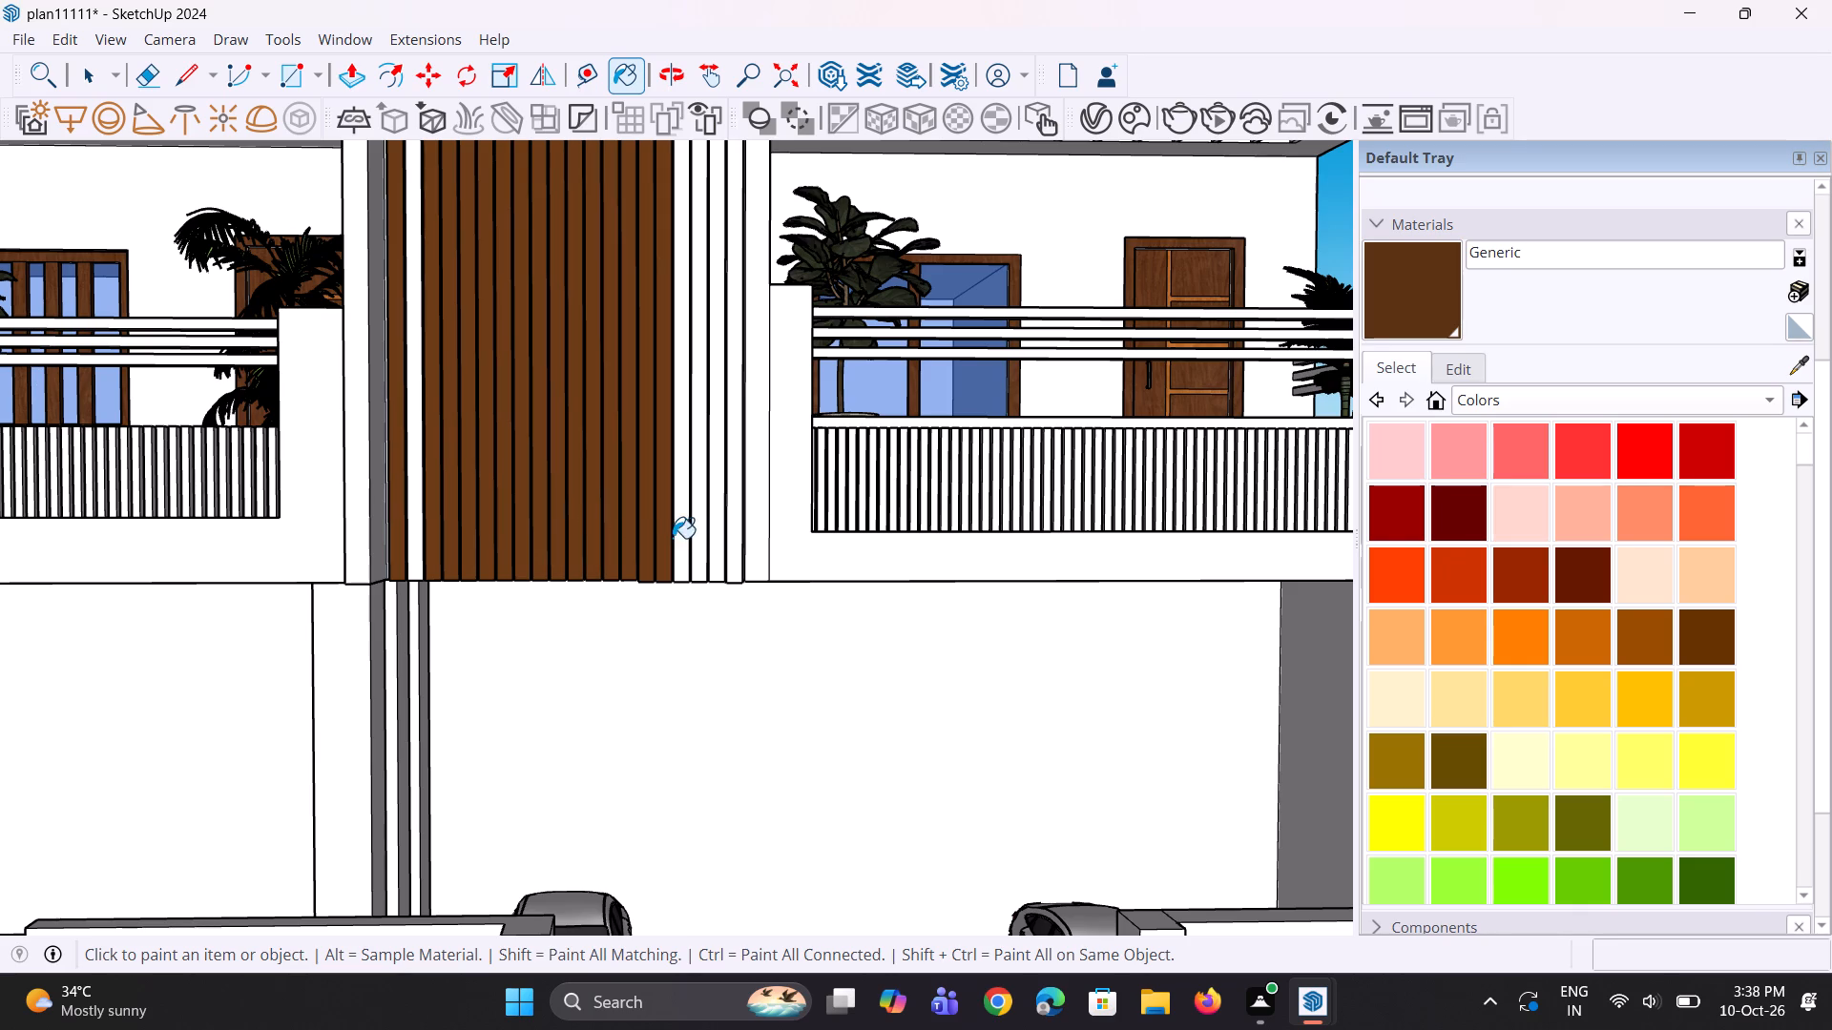
left_click(691, 542)
Paint the unpainted slats near the central panel's right edge with the brown Generic material.
middle_click_drag(747, 550, 866, 614)
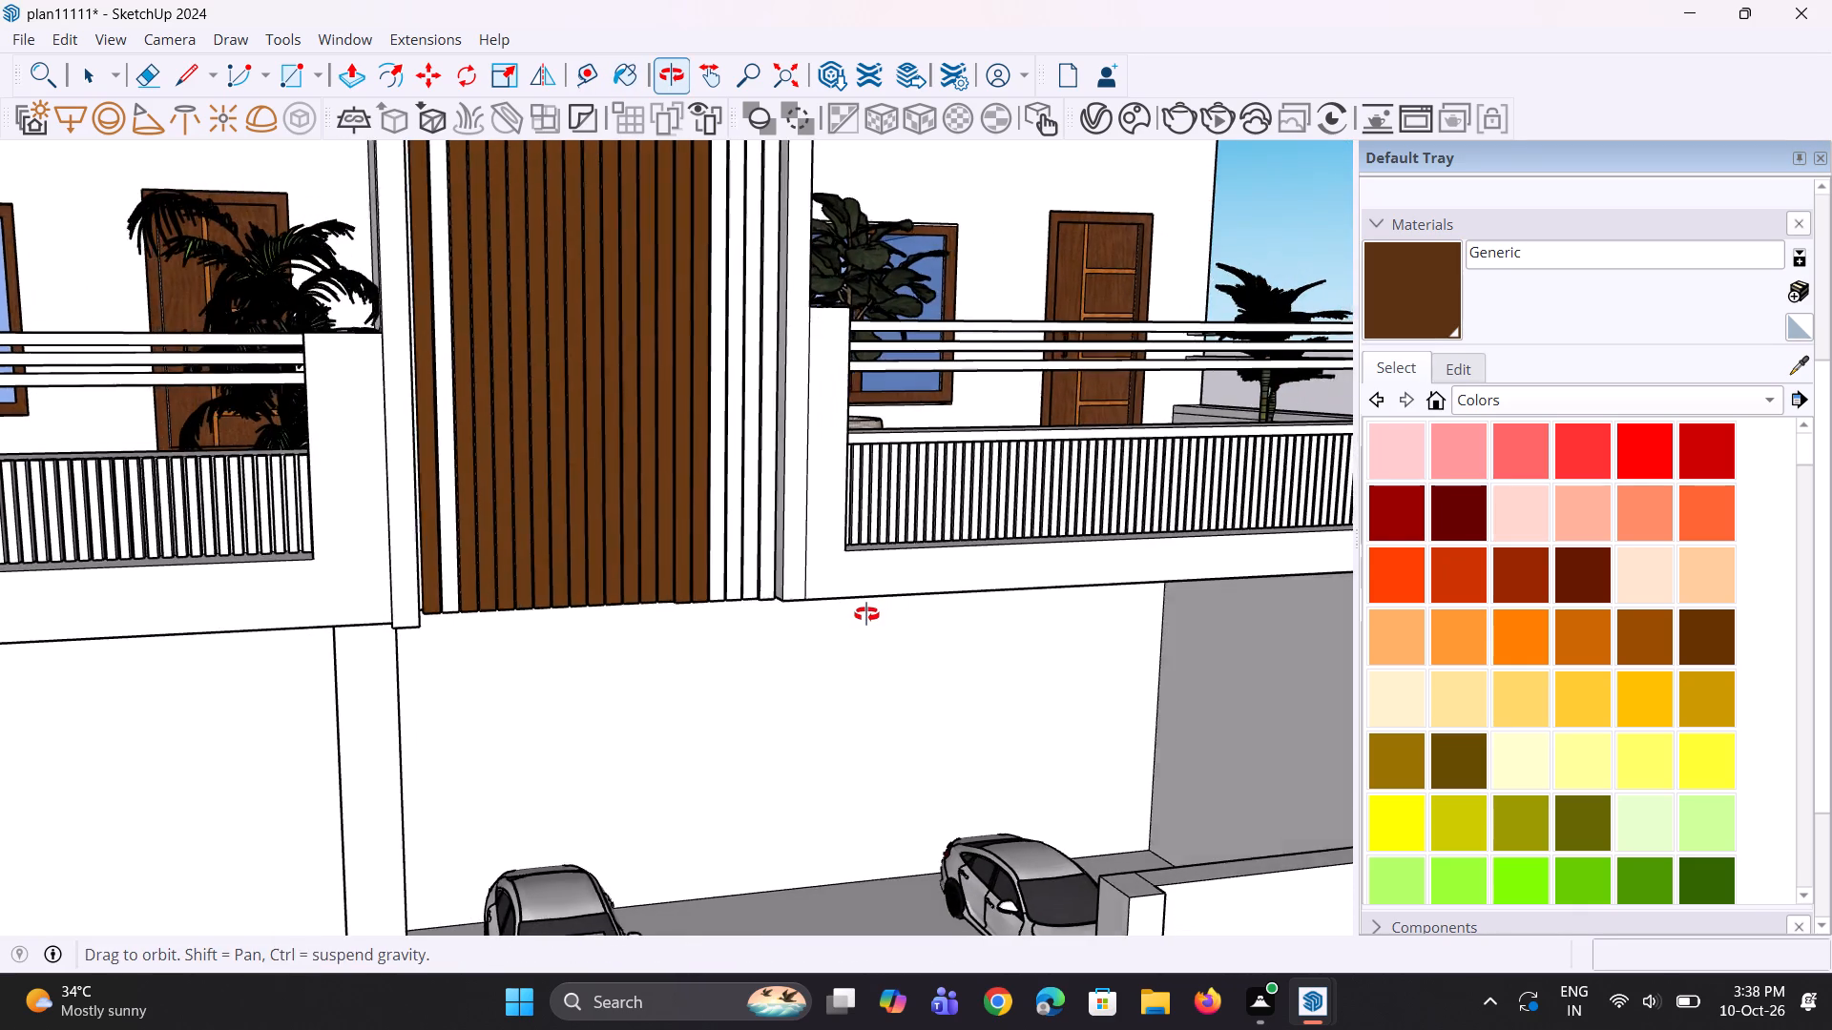
middle_click_drag(866, 614, 868, 616)
scroll(823, 590, "up", 2)
left_click(766, 578)
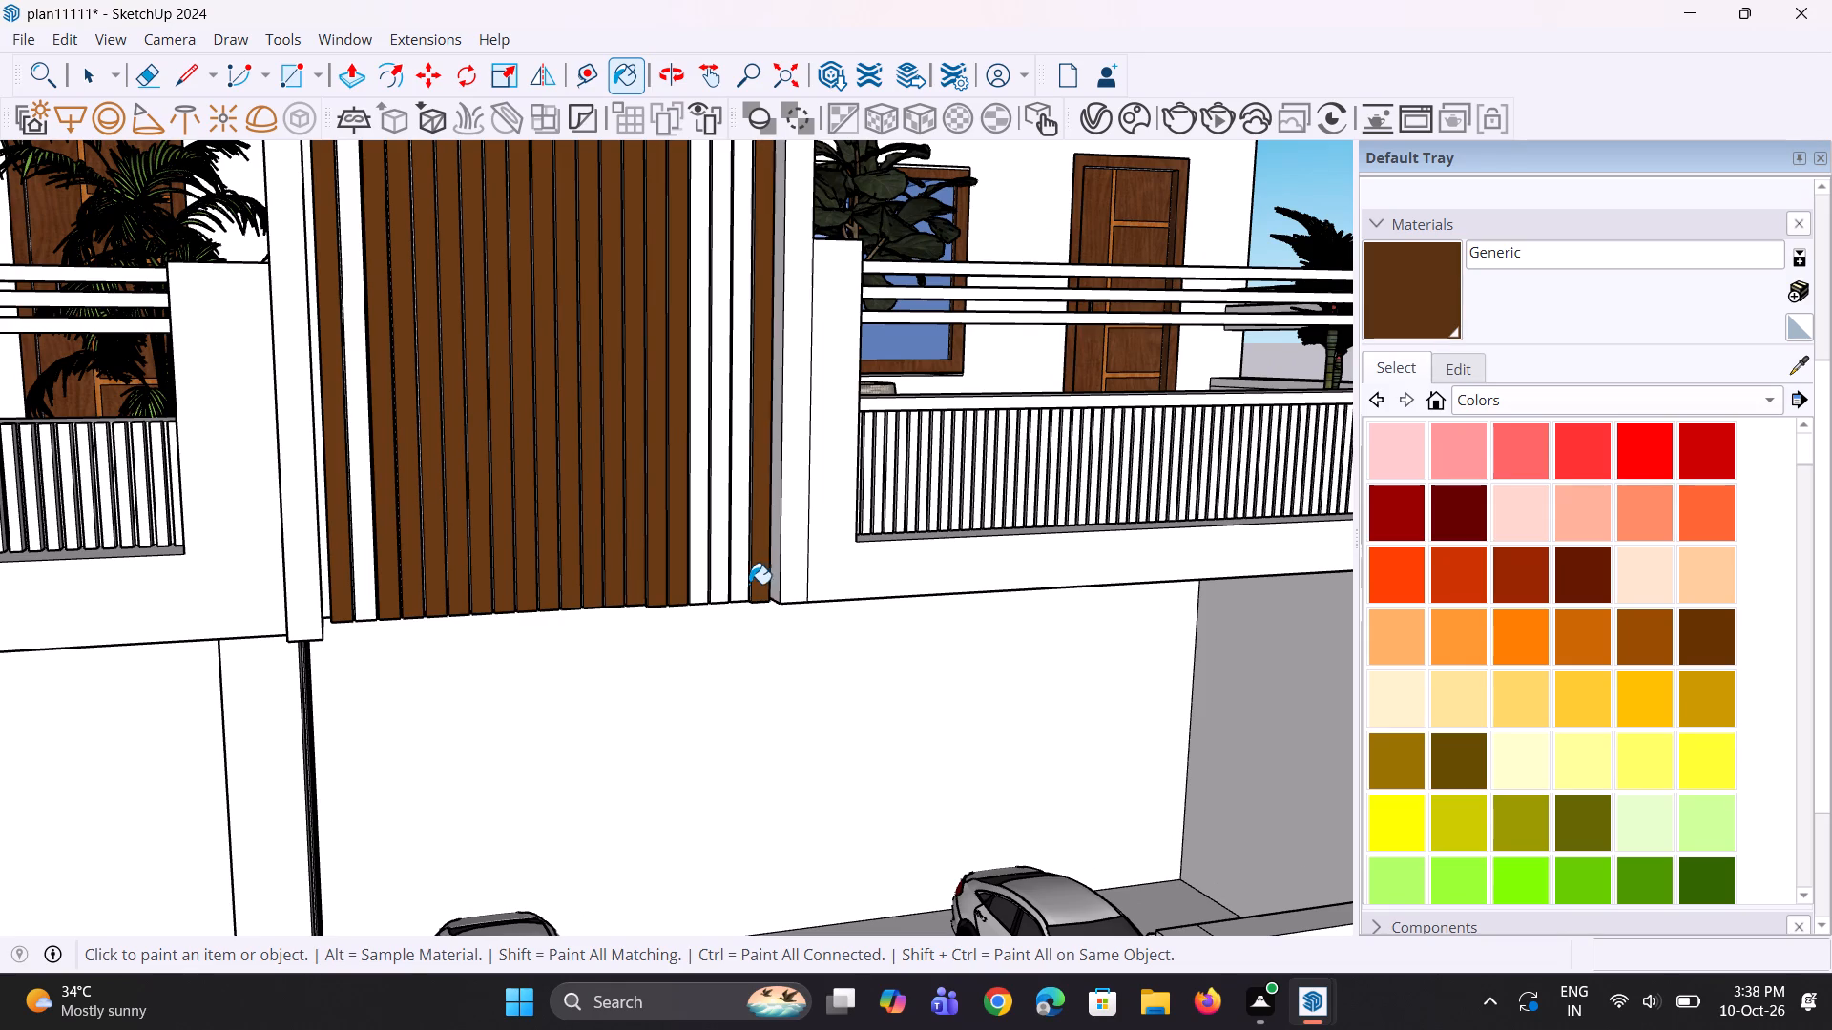
left_click(725, 582)
left_click(697, 583)
scroll(710, 619, "down", 2)
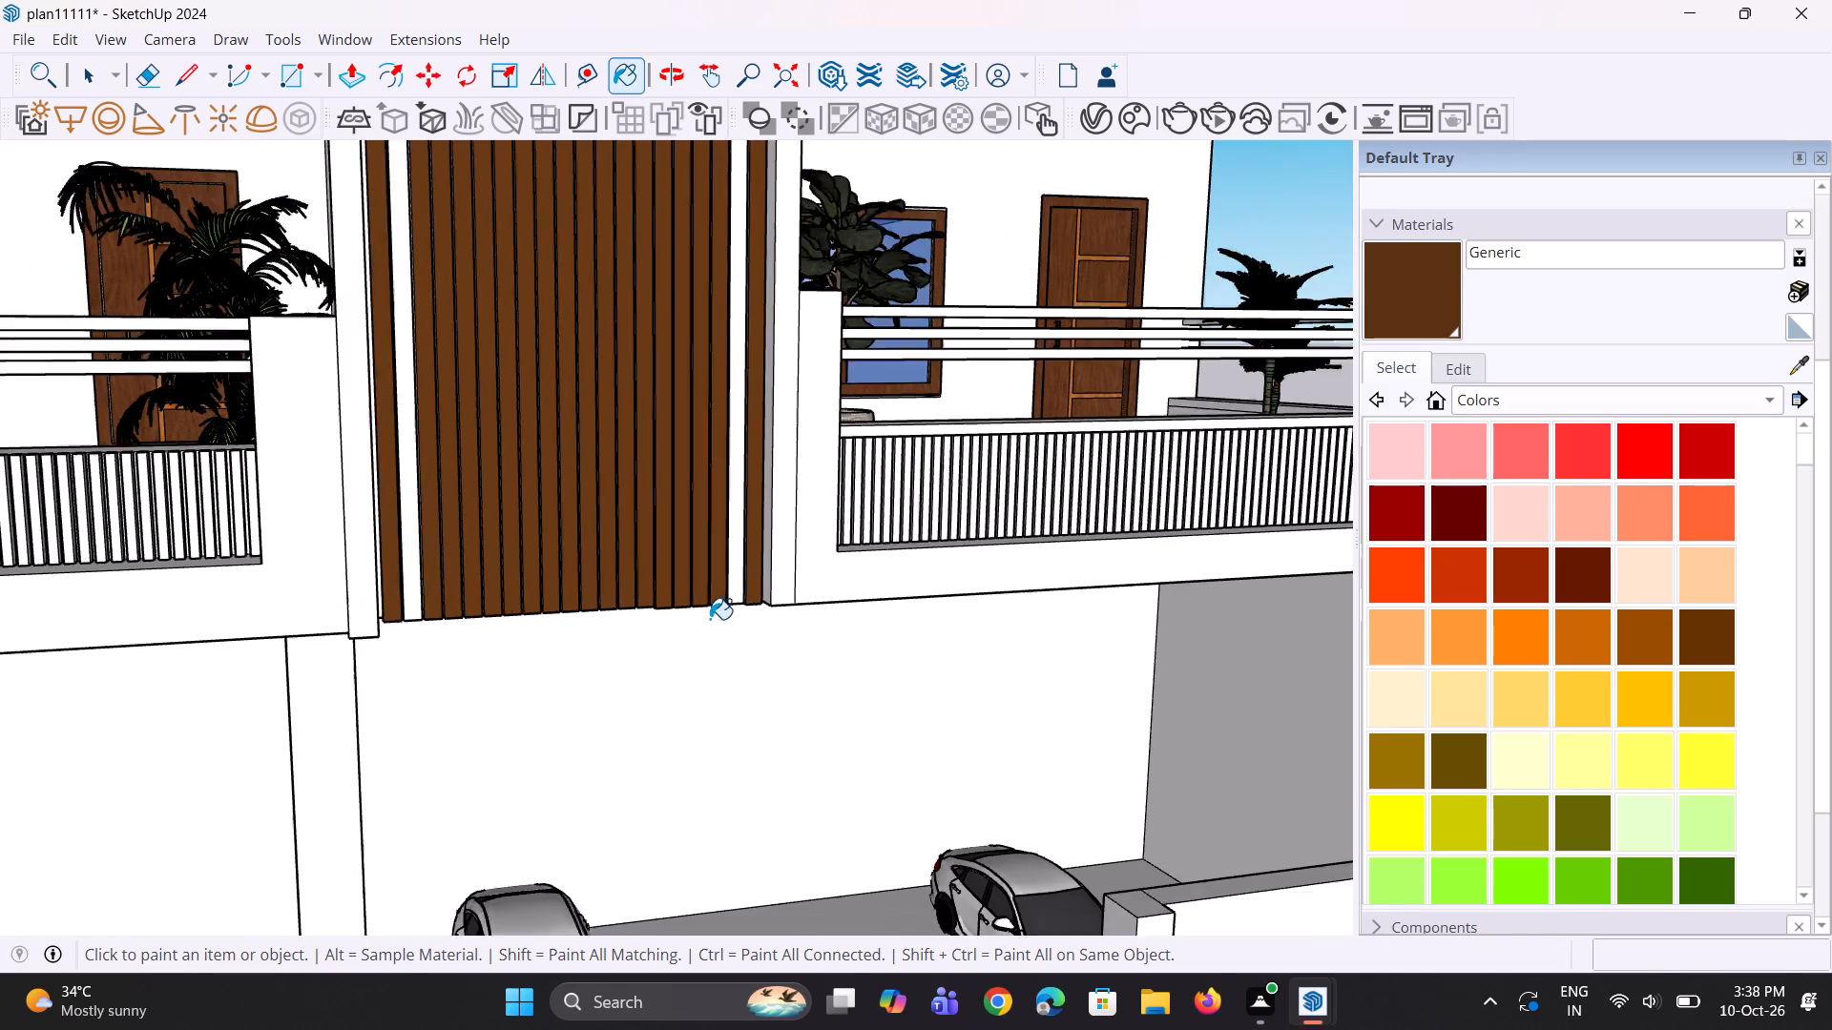
scroll(710, 619, "down", 15)
middle_click_drag(714, 644, 652, 604)
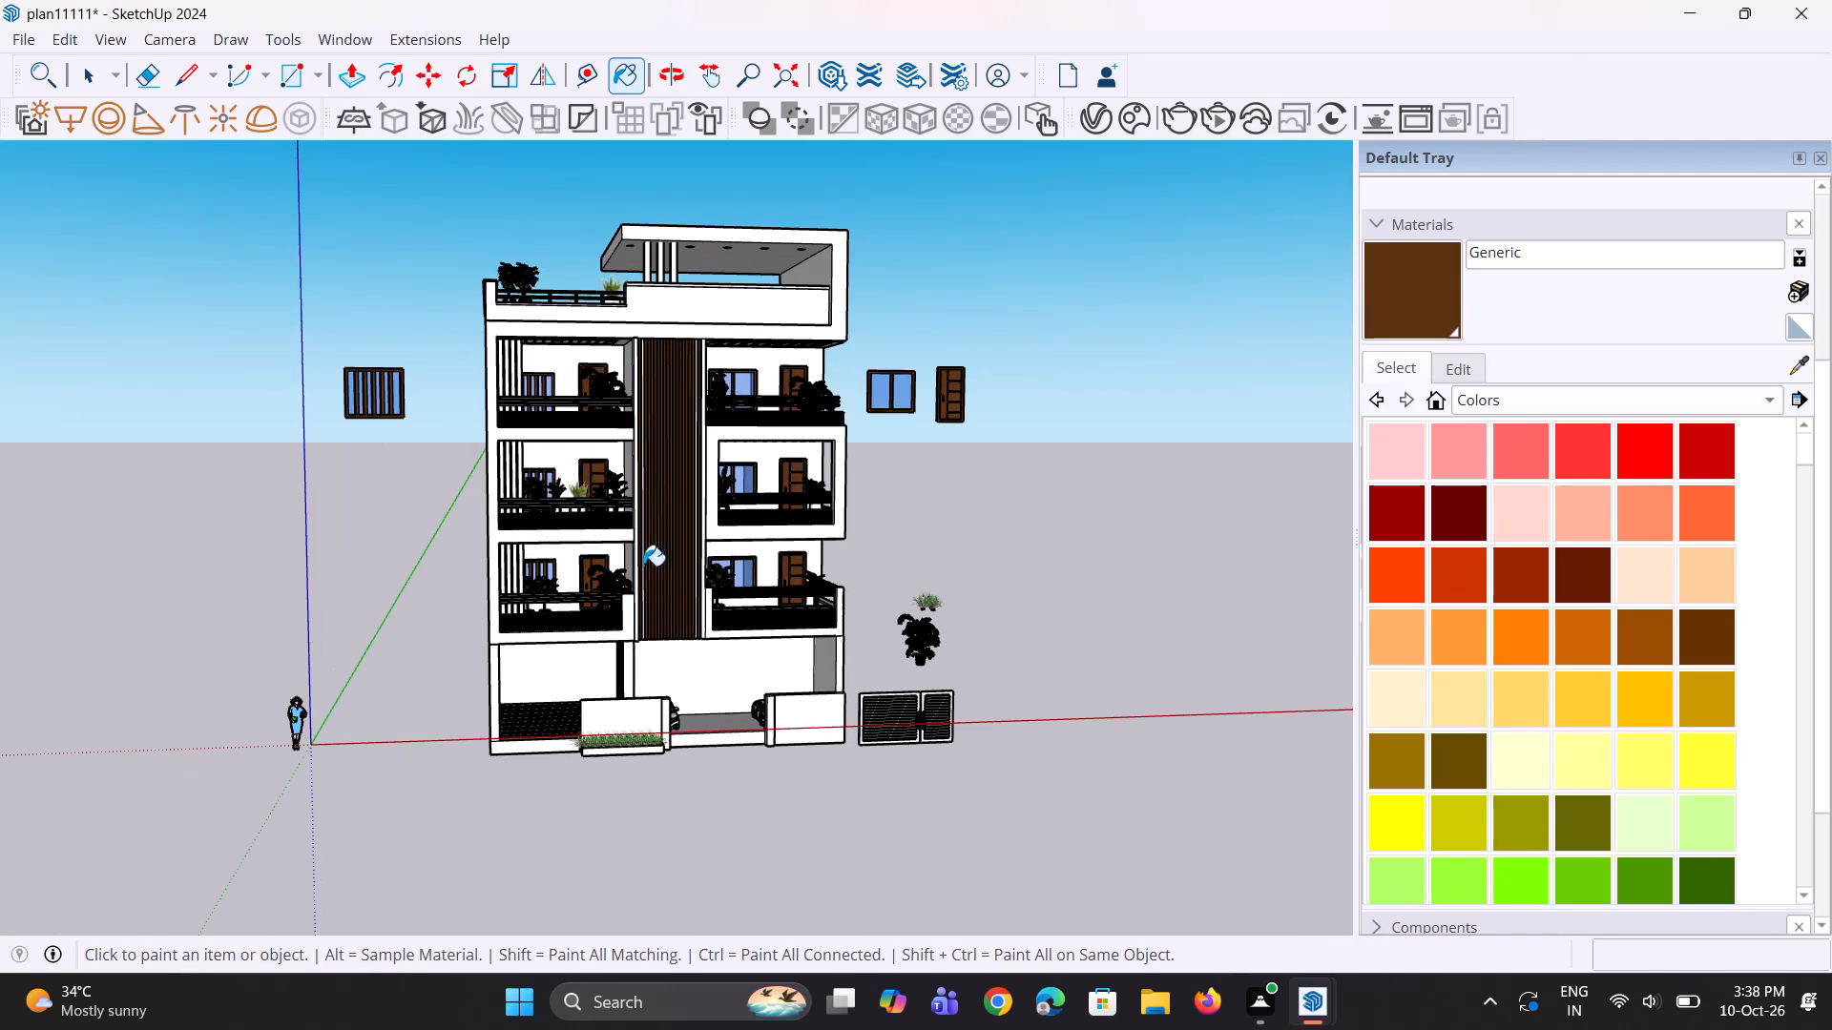
Paint all the ceiling strips between the ribs of the top-floor right-hand balcony with the brown Generic material.
scroll(610, 369, "up", 9)
middle_click_drag(731, 388, 664, 239)
scroll(929, 348, "up", 14)
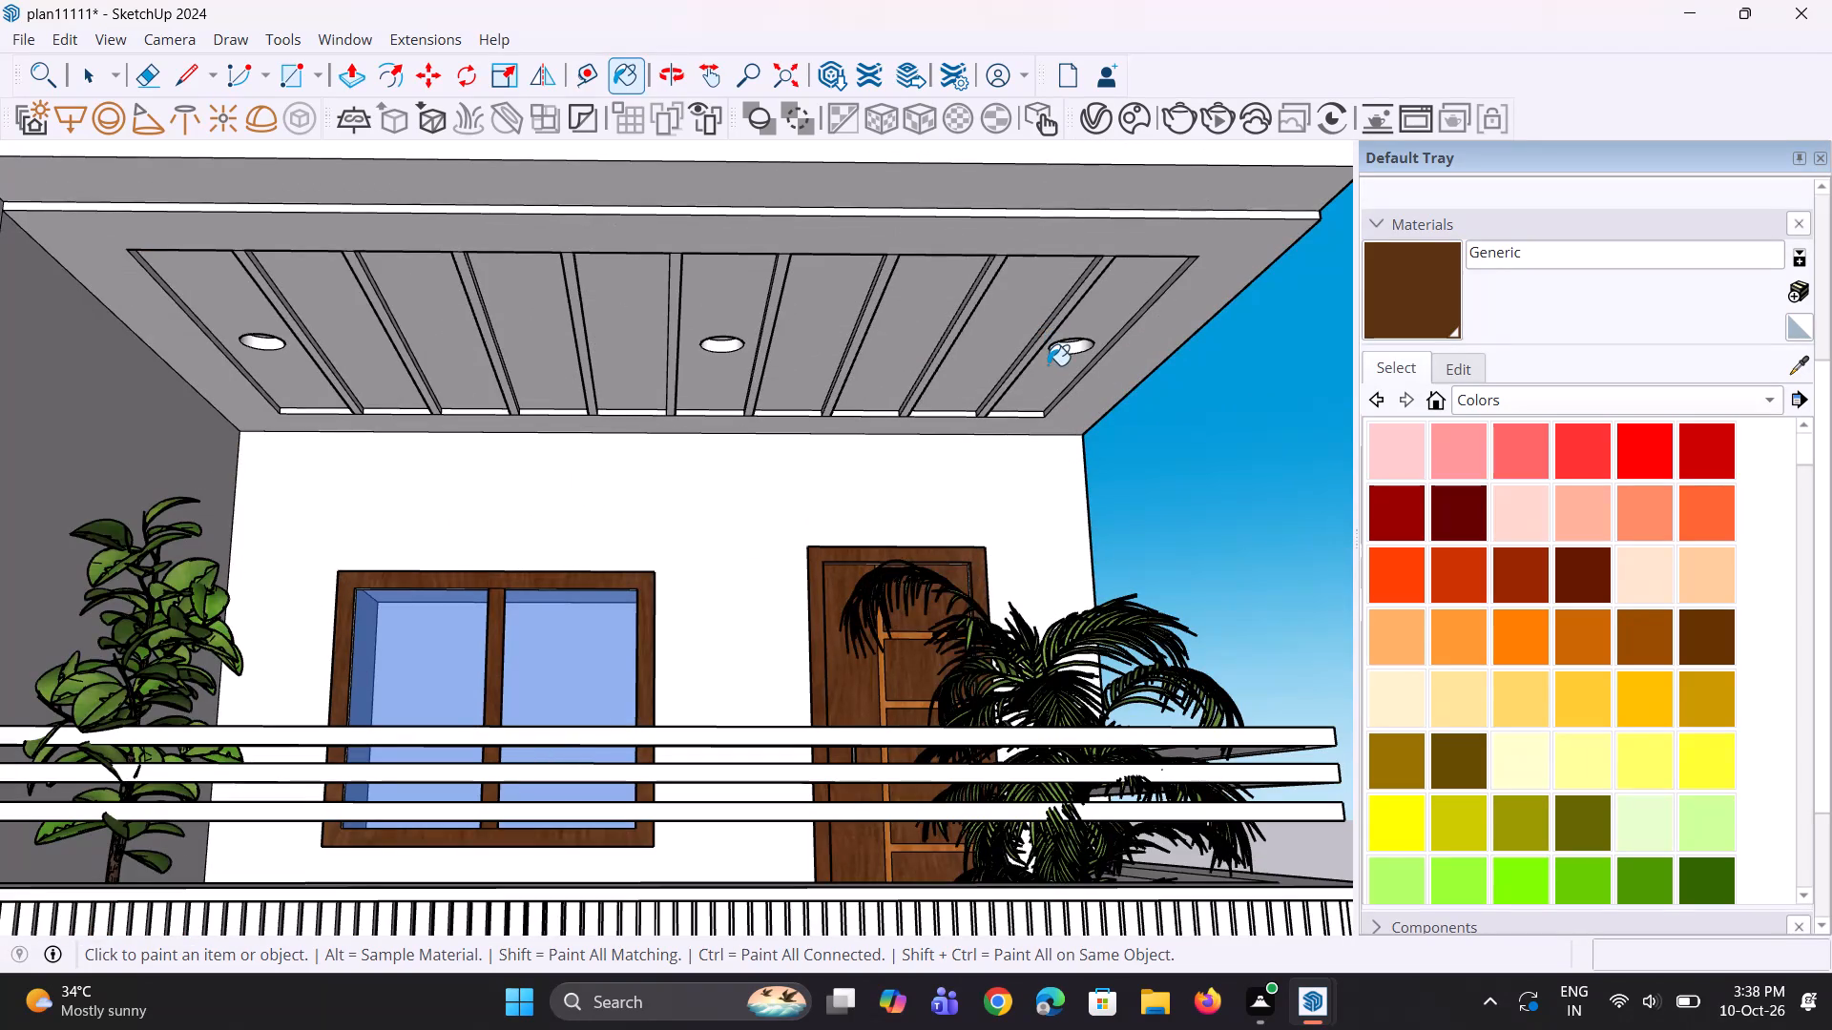
left_click(1048, 374)
left_click(973, 378)
left_click(898, 380)
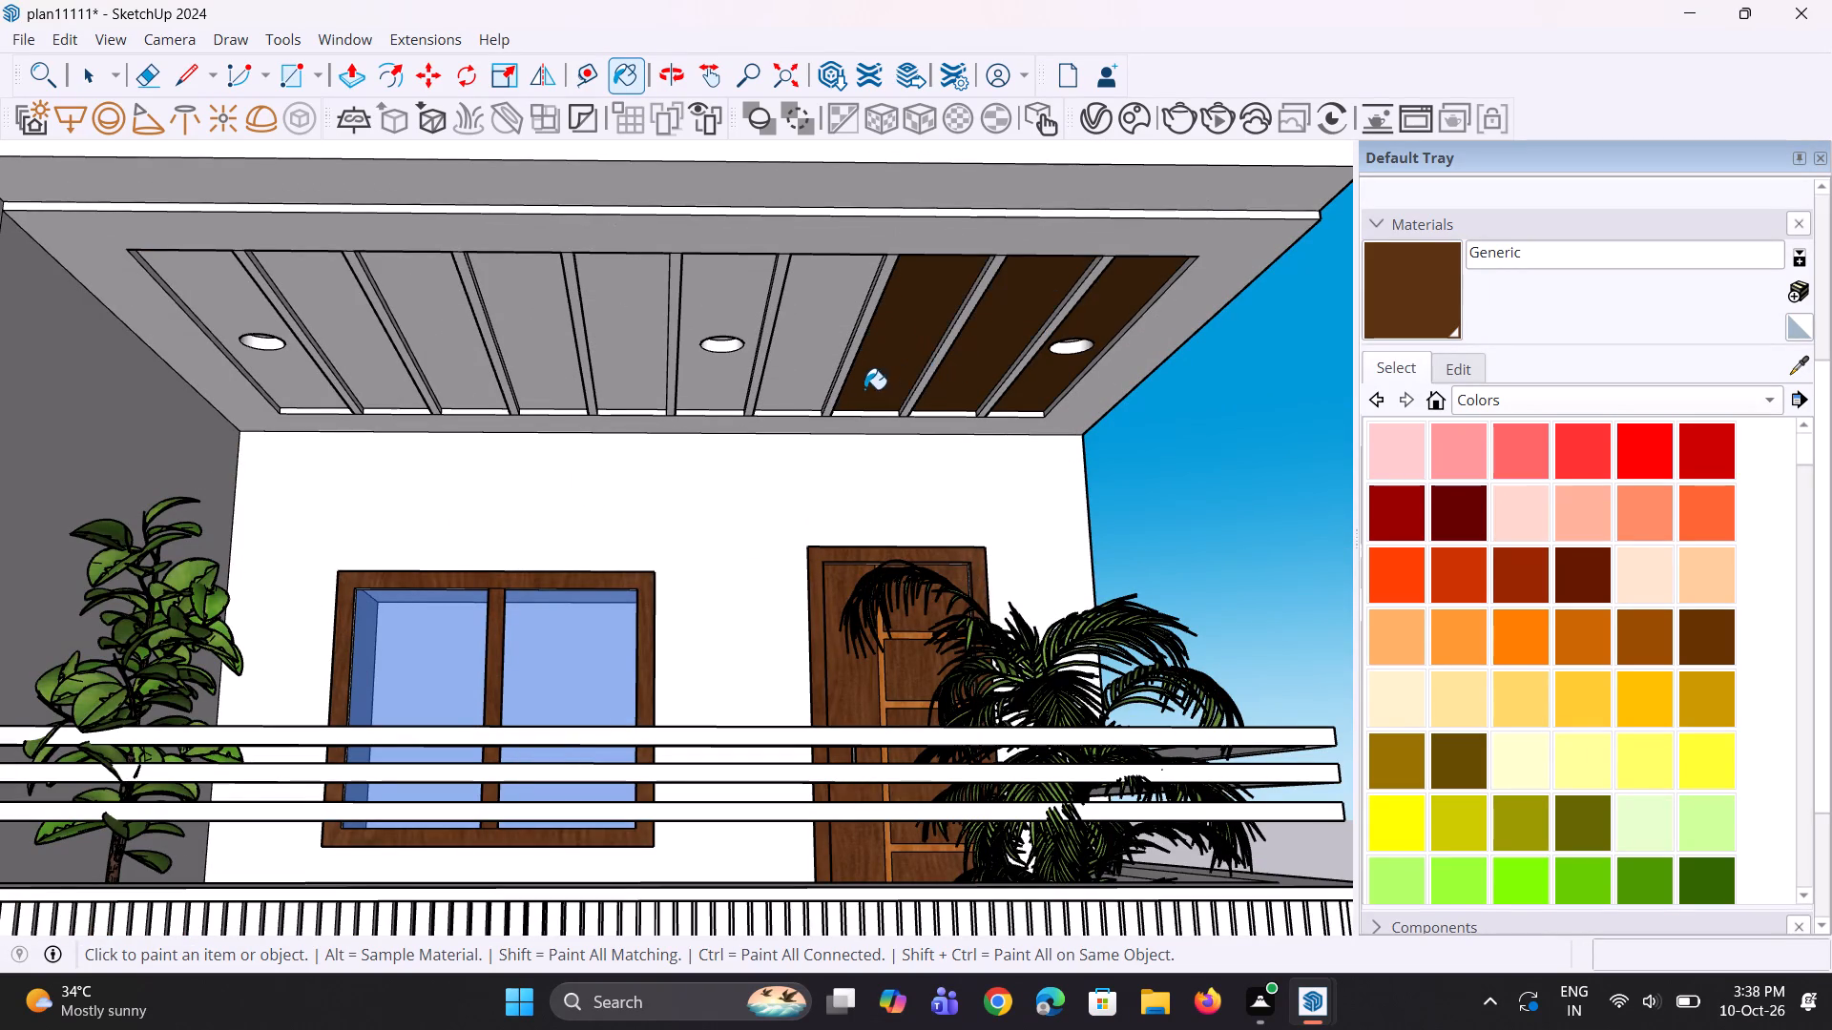
scroll(792, 394, "up", 2)
left_click(819, 371)
left_click(678, 384)
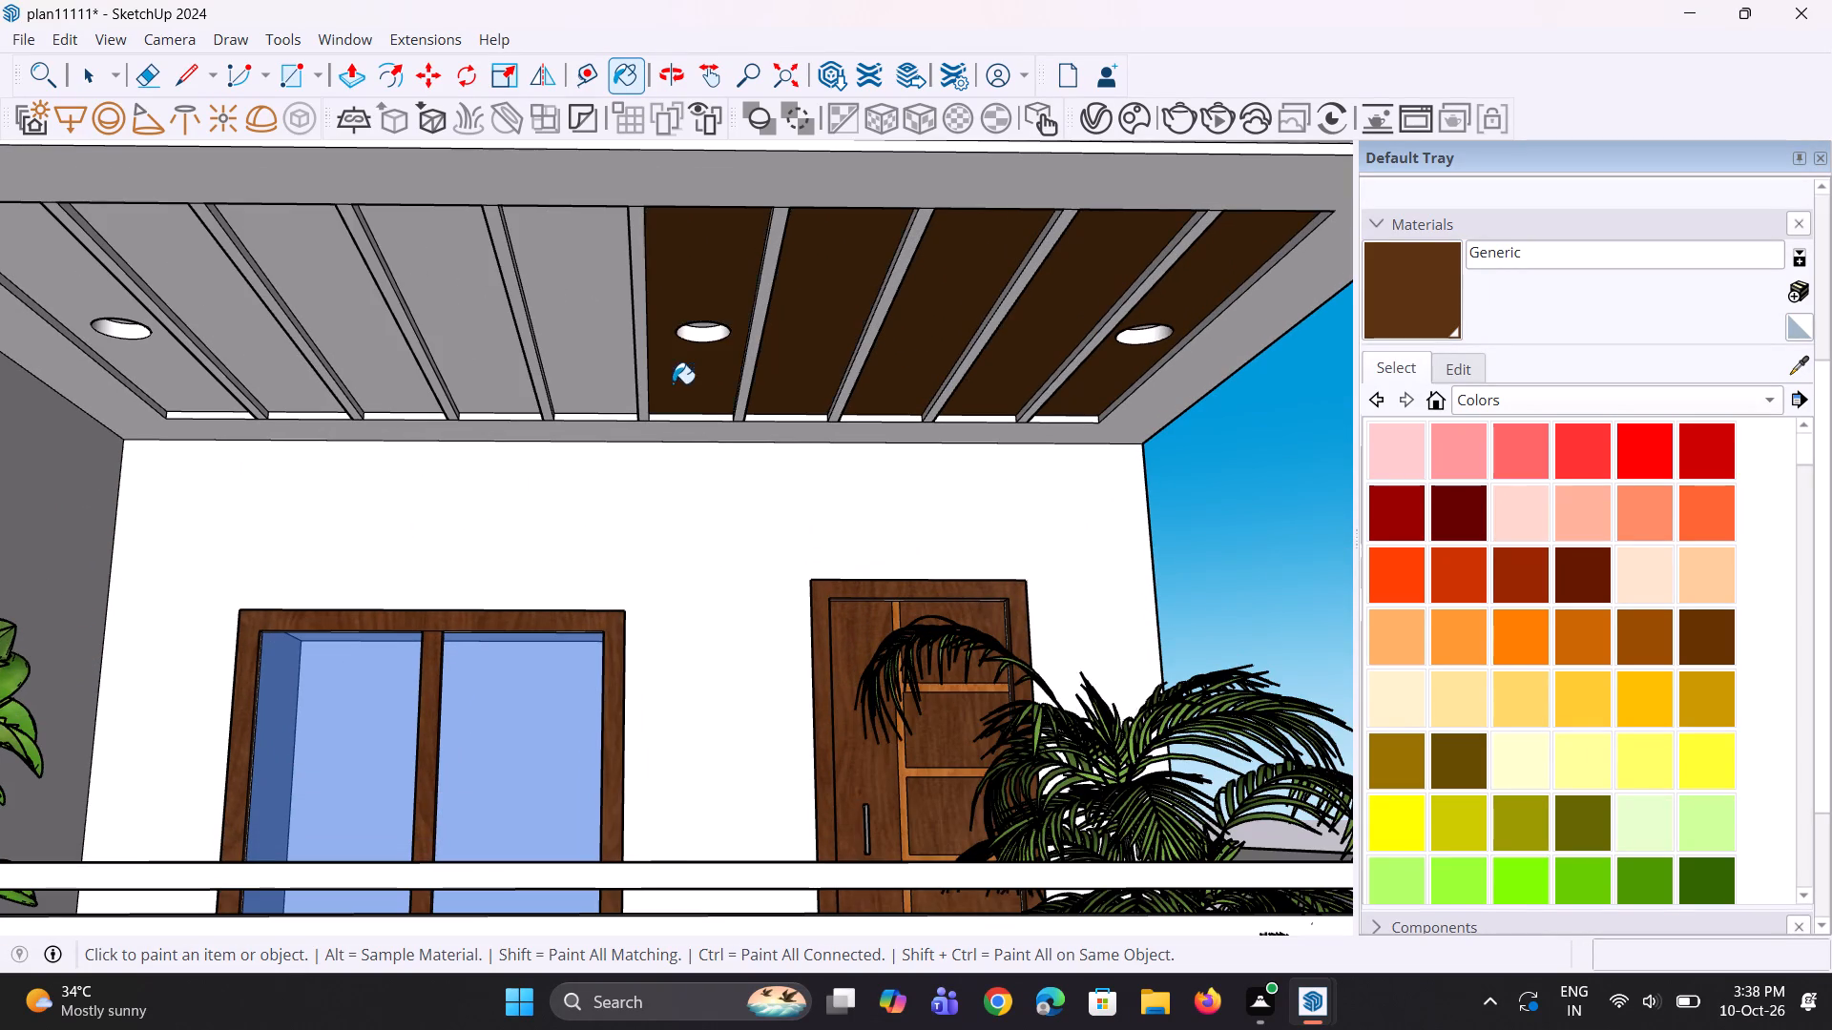
left_click(601, 371)
left_click(477, 384)
left_click(412, 388)
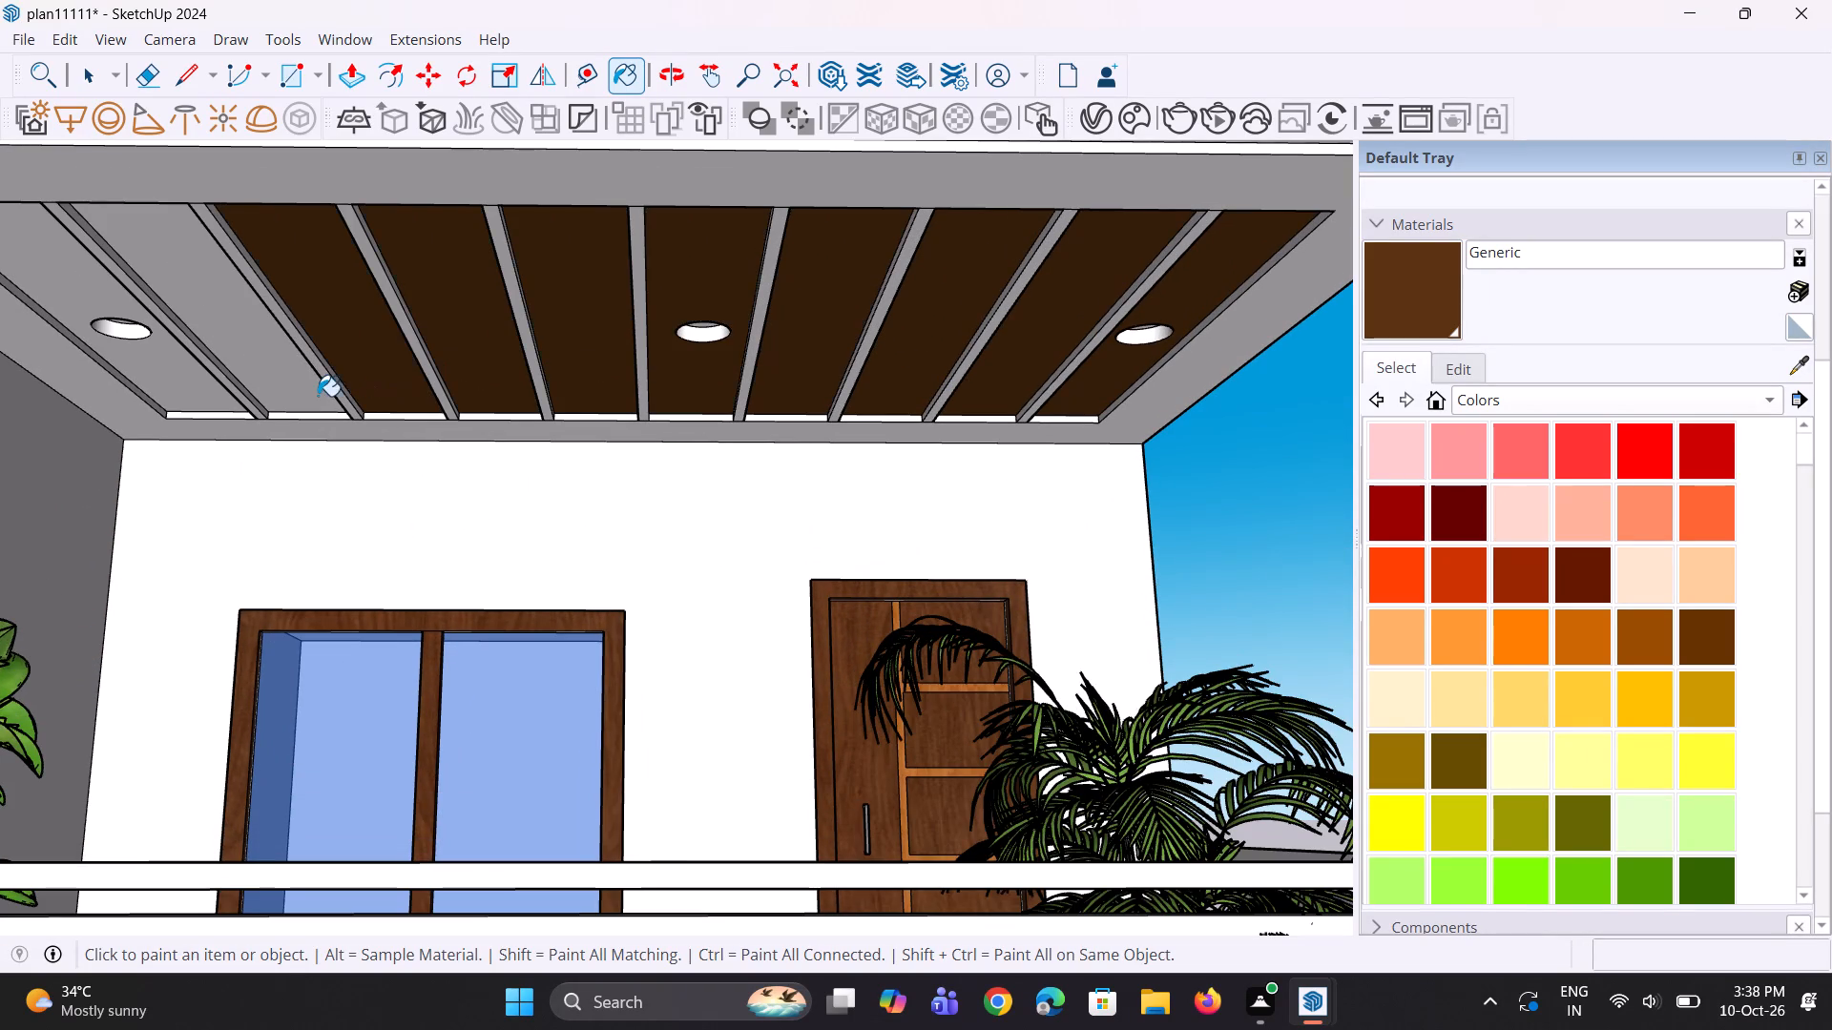
left_click(316, 397)
left_click(217, 402)
Examine the top-floor right-hand balcony ceiling and the surrounding facade from below.
scroll(565, 429, "down", 11)
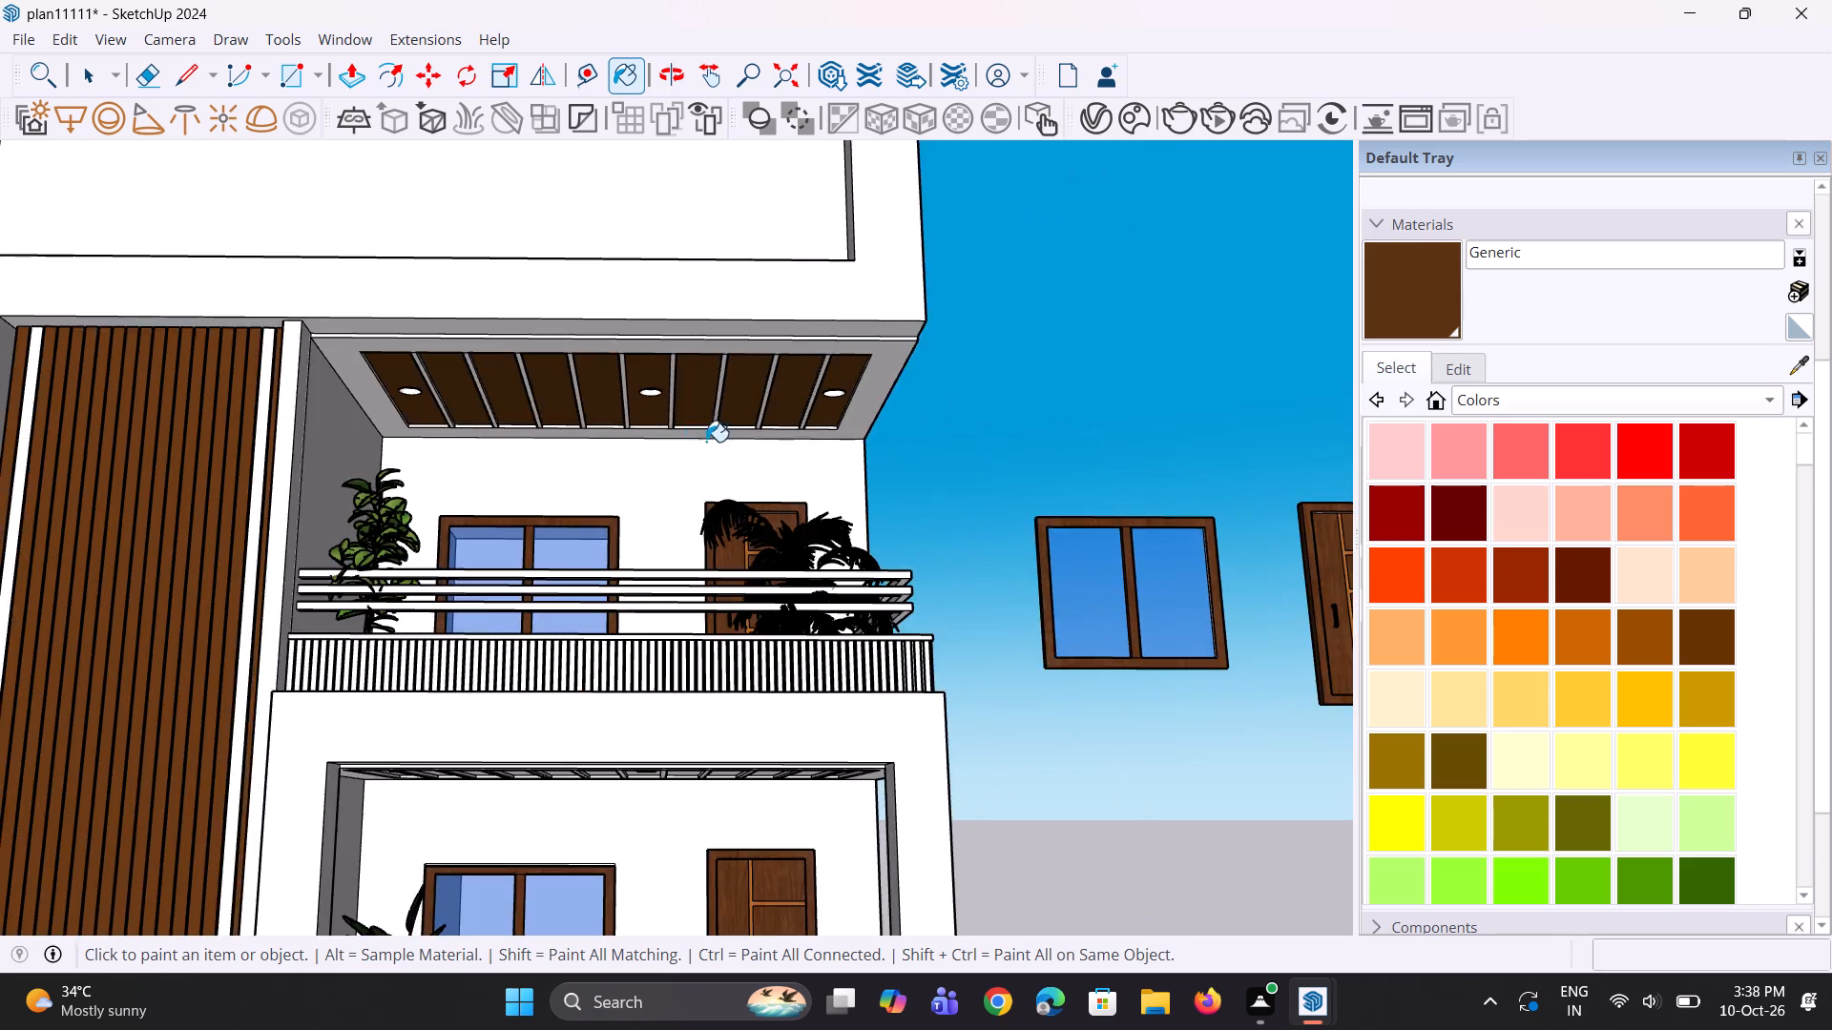
scroll(706, 442, "down", 2)
scroll(791, 459, "down", 4)
middle_click_drag(601, 580, 635, 559)
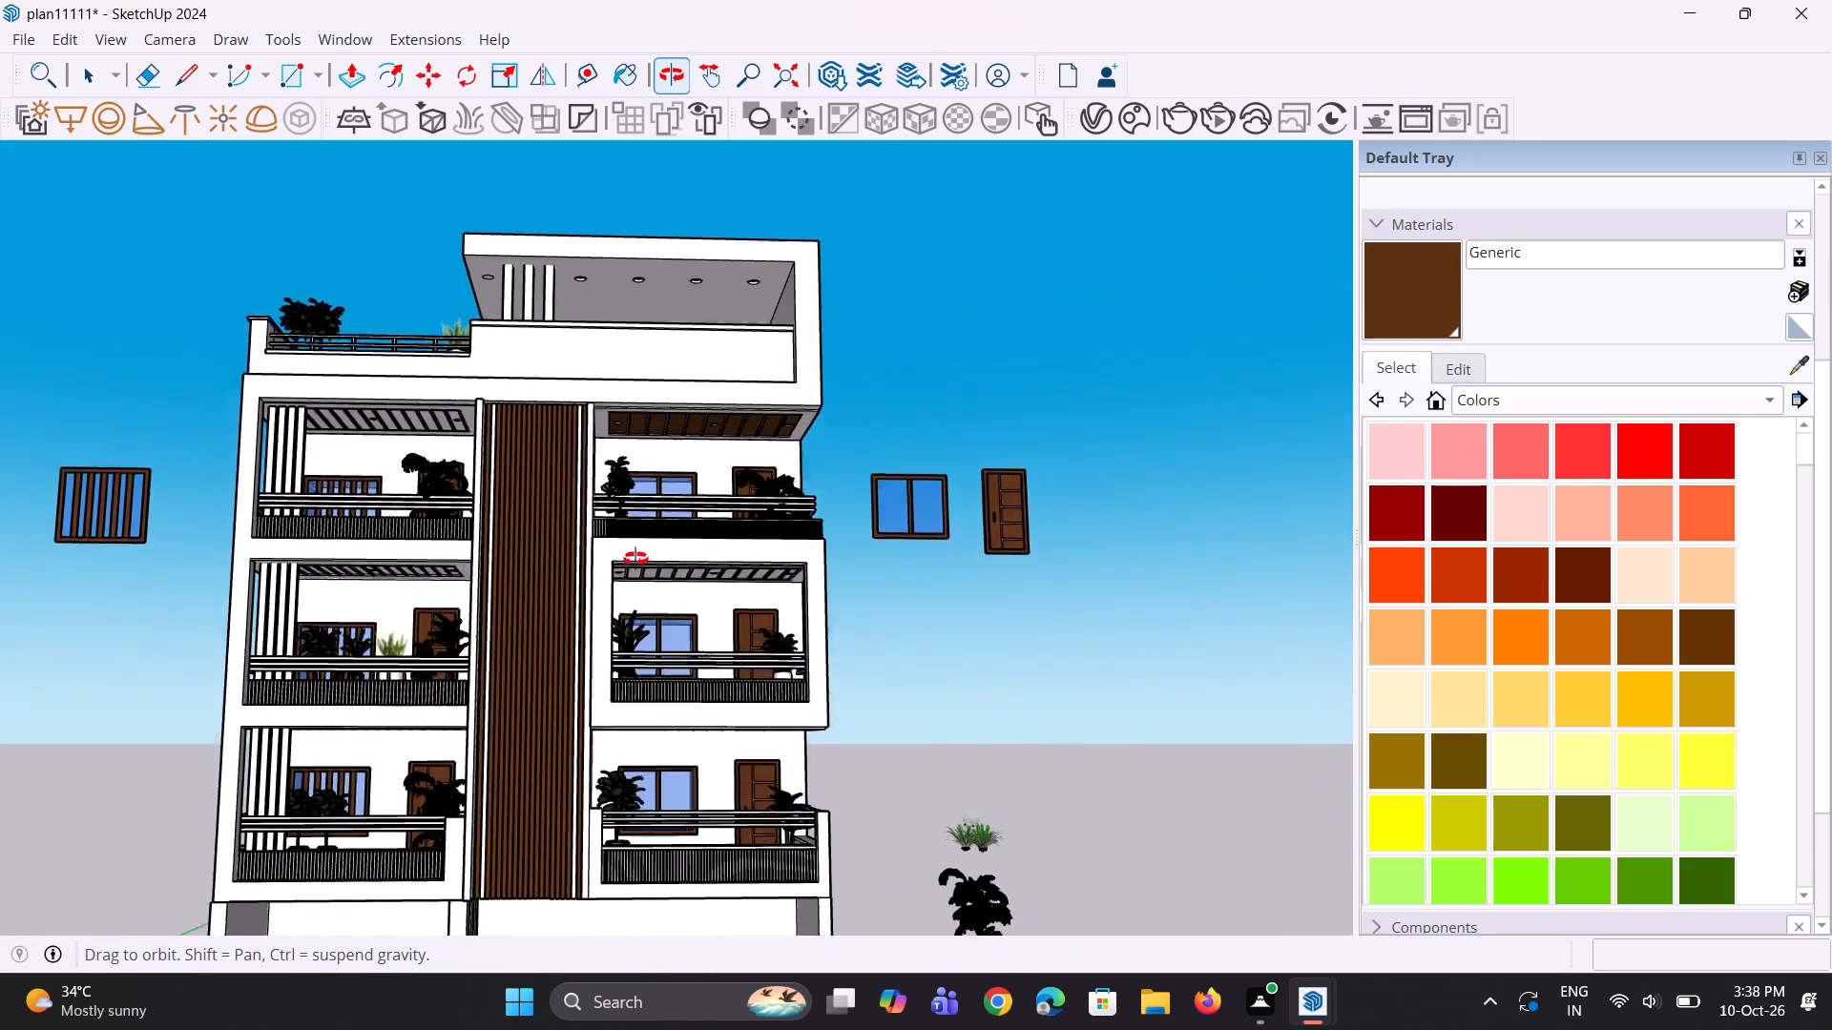
middle_click_drag(635, 559, 666, 464)
scroll(739, 425, "up", 11)
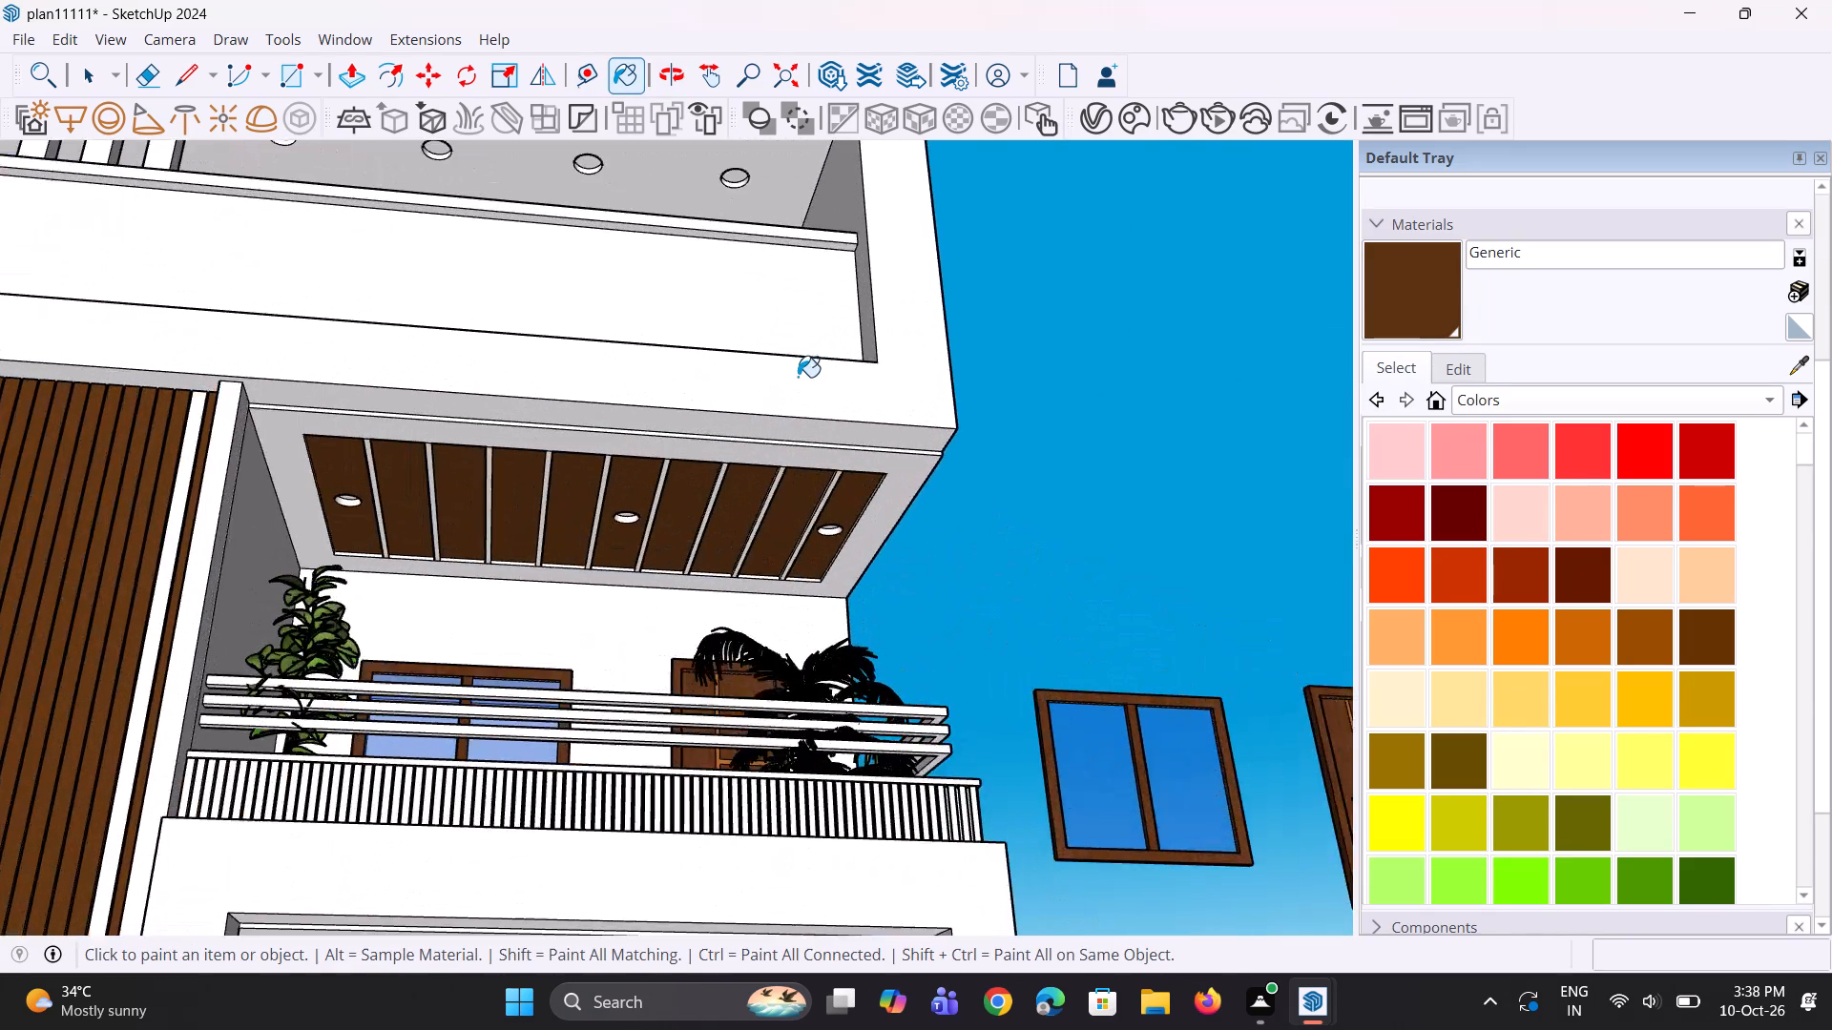
scroll(798, 377, "up", 4)
scroll(798, 377, "down", 1)
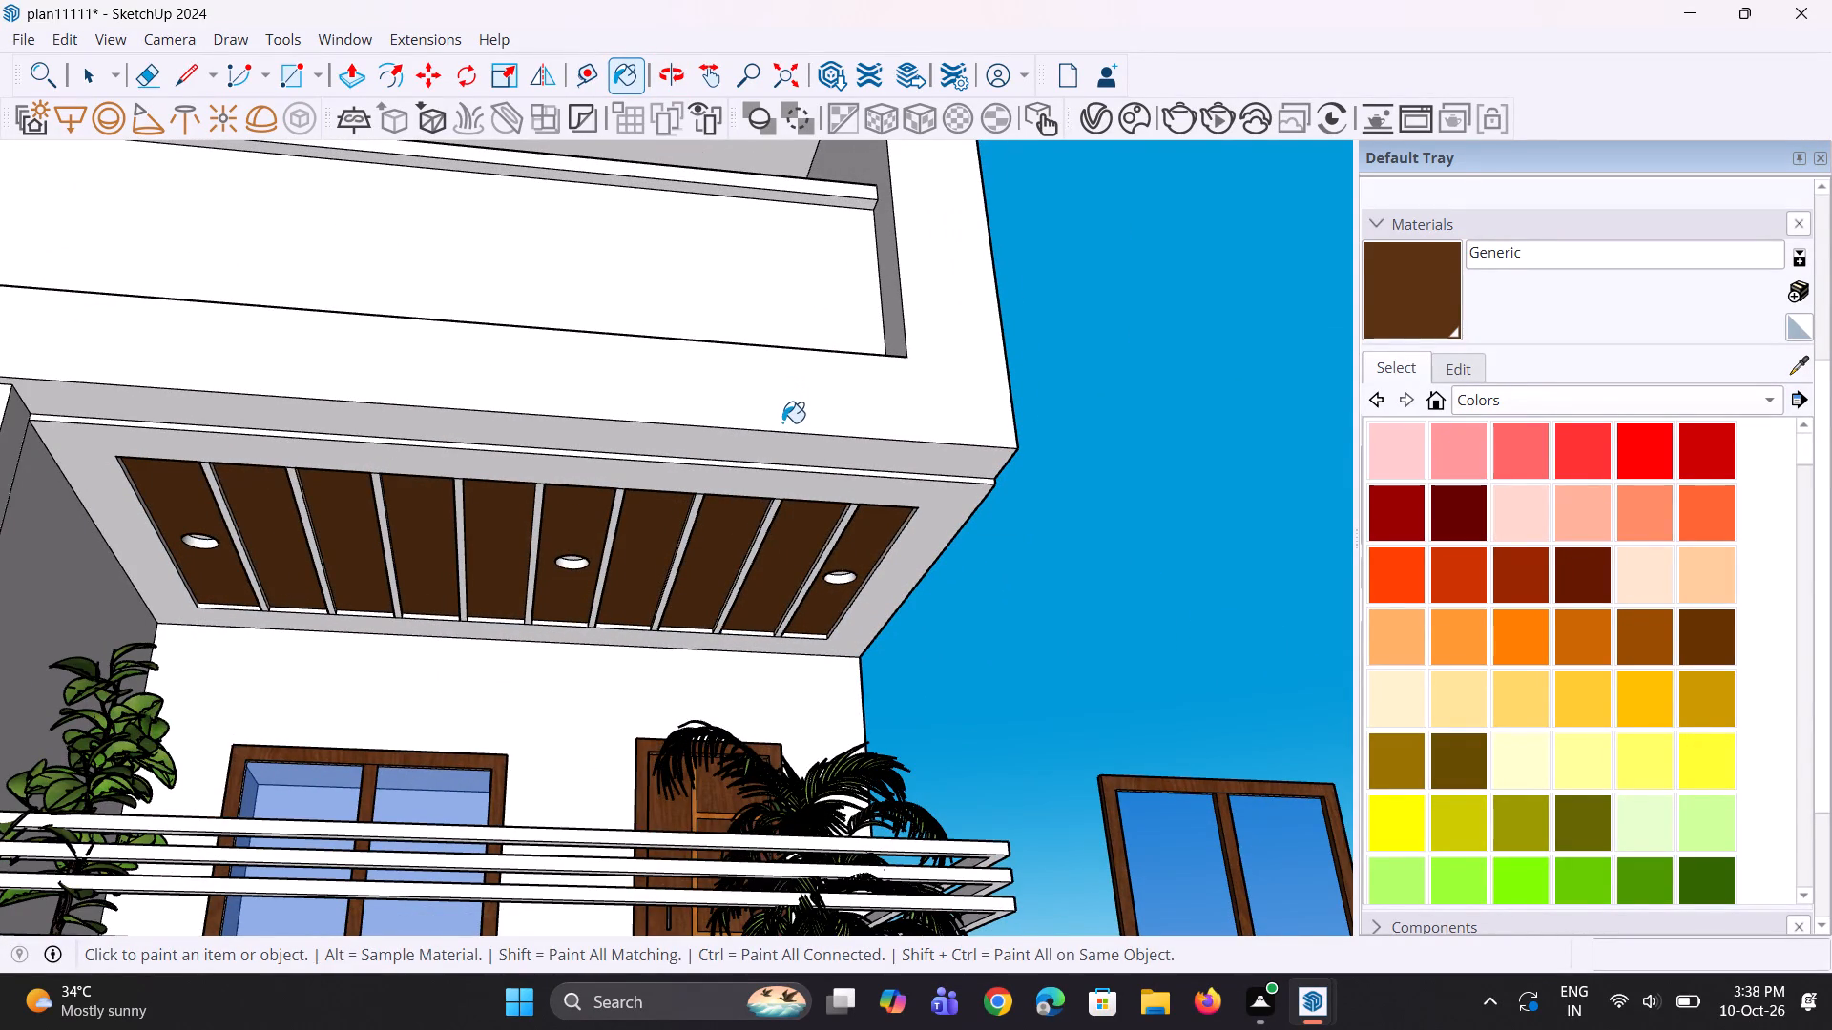
scroll(782, 422, "down", 8)
scroll(899, 507, "down", 8)
Paint the two ceiling strips nearest the central slatted panel in the top-floor left-hand balcony with the brown Generic material.
scroll(559, 546, "up", 3)
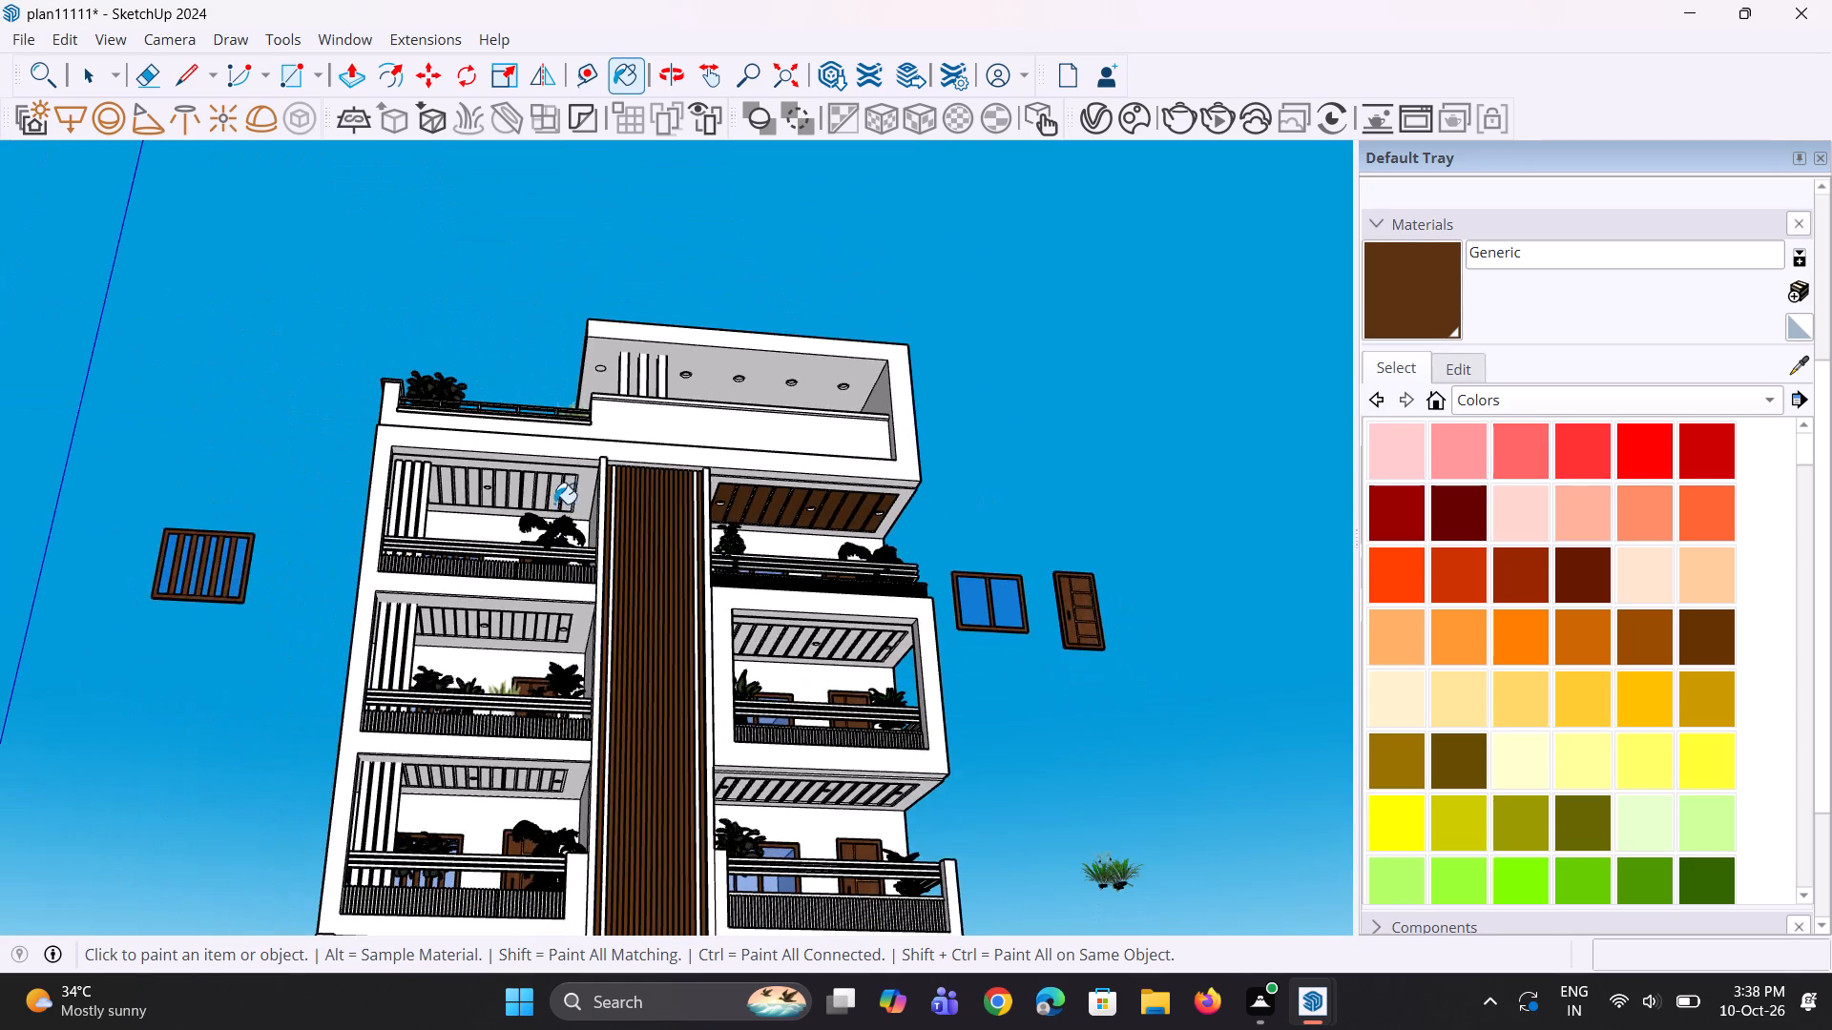
scroll(554, 504, "up", 3)
scroll(680, 512, "down", 4)
scroll(417, 473, "up", 3)
scroll(546, 500, "up", 3)
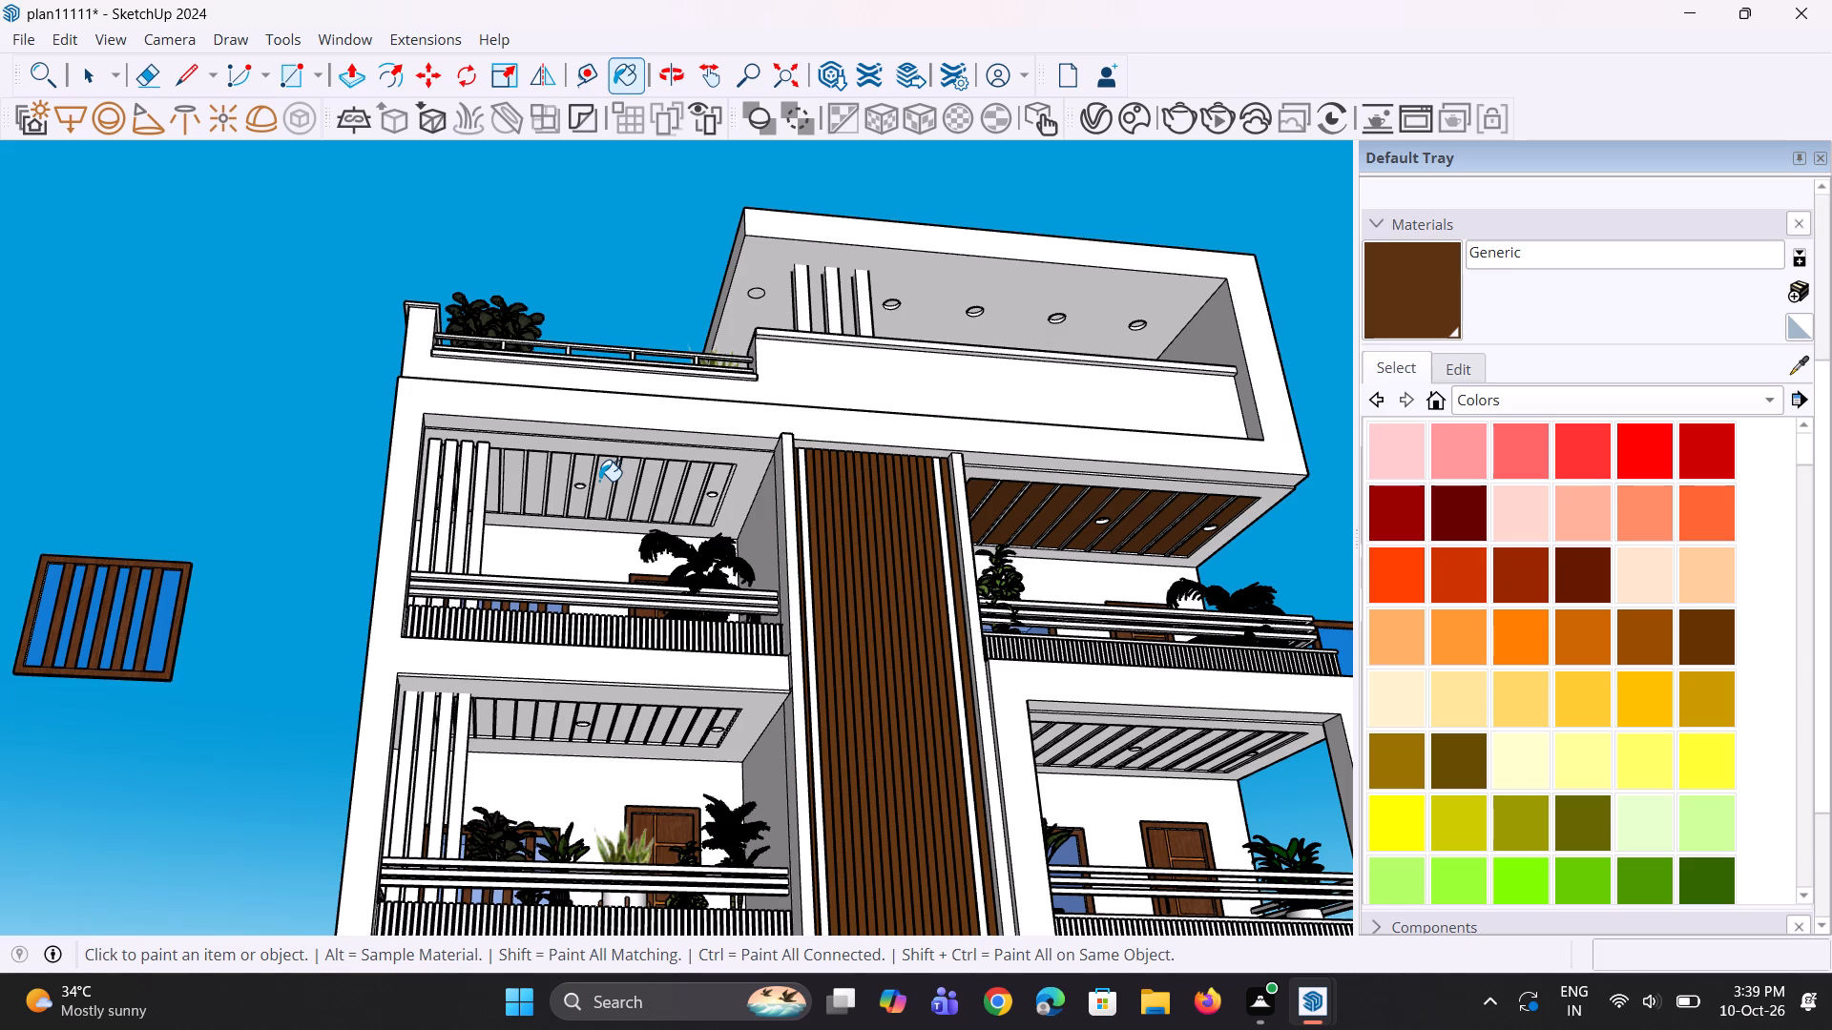
scroll(637, 553, "down", 1)
middle_click_drag(637, 553, 612, 525)
scroll(689, 492, "up", 9)
left_click(712, 483)
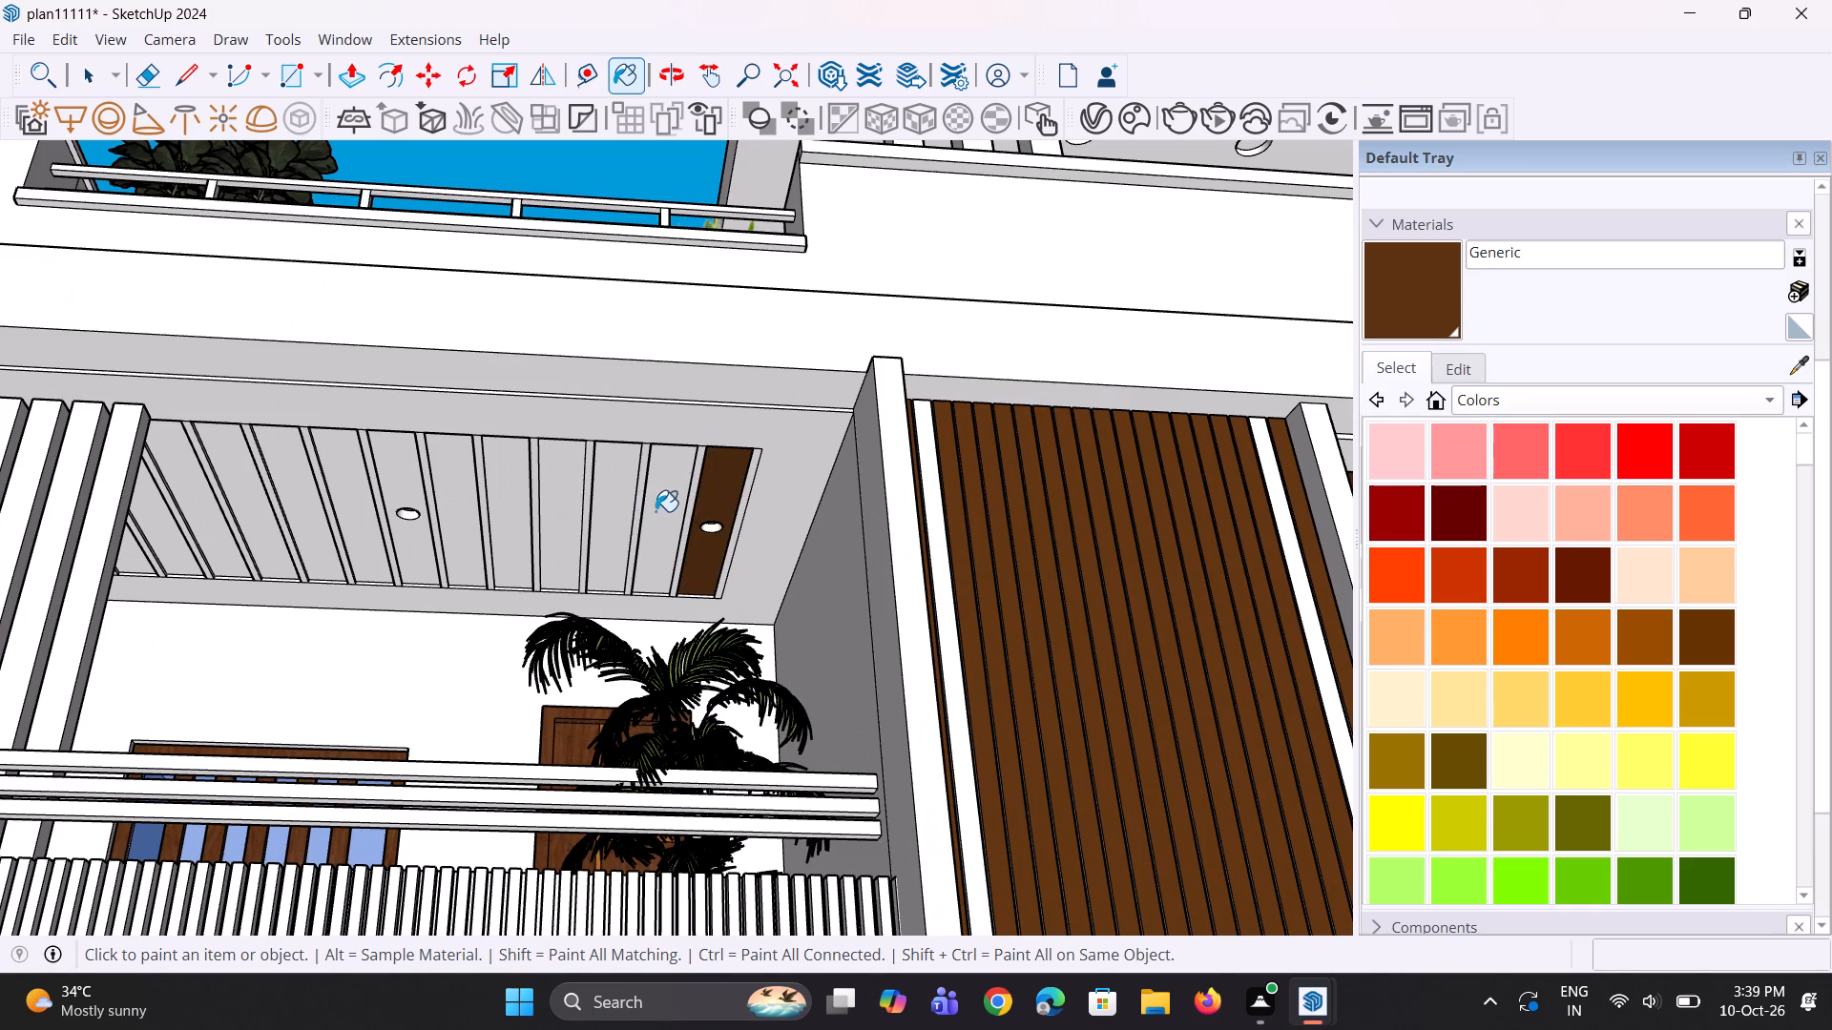
left_click(656, 511)
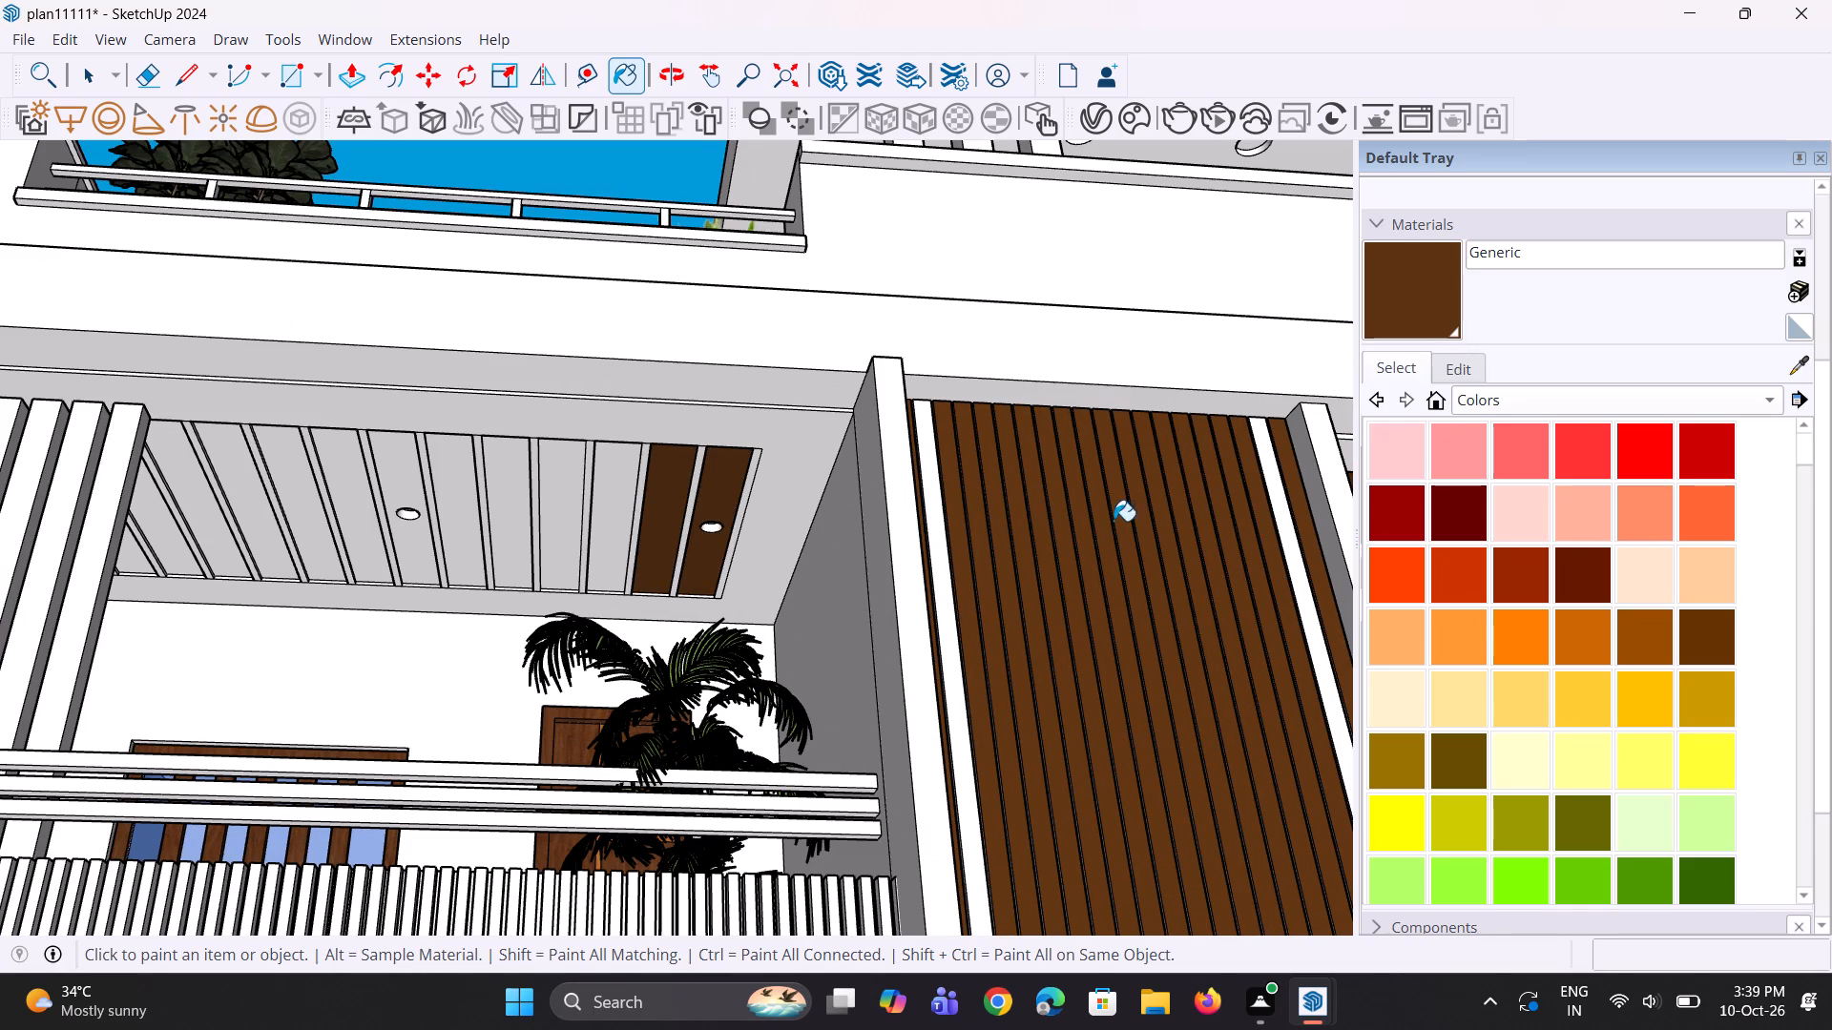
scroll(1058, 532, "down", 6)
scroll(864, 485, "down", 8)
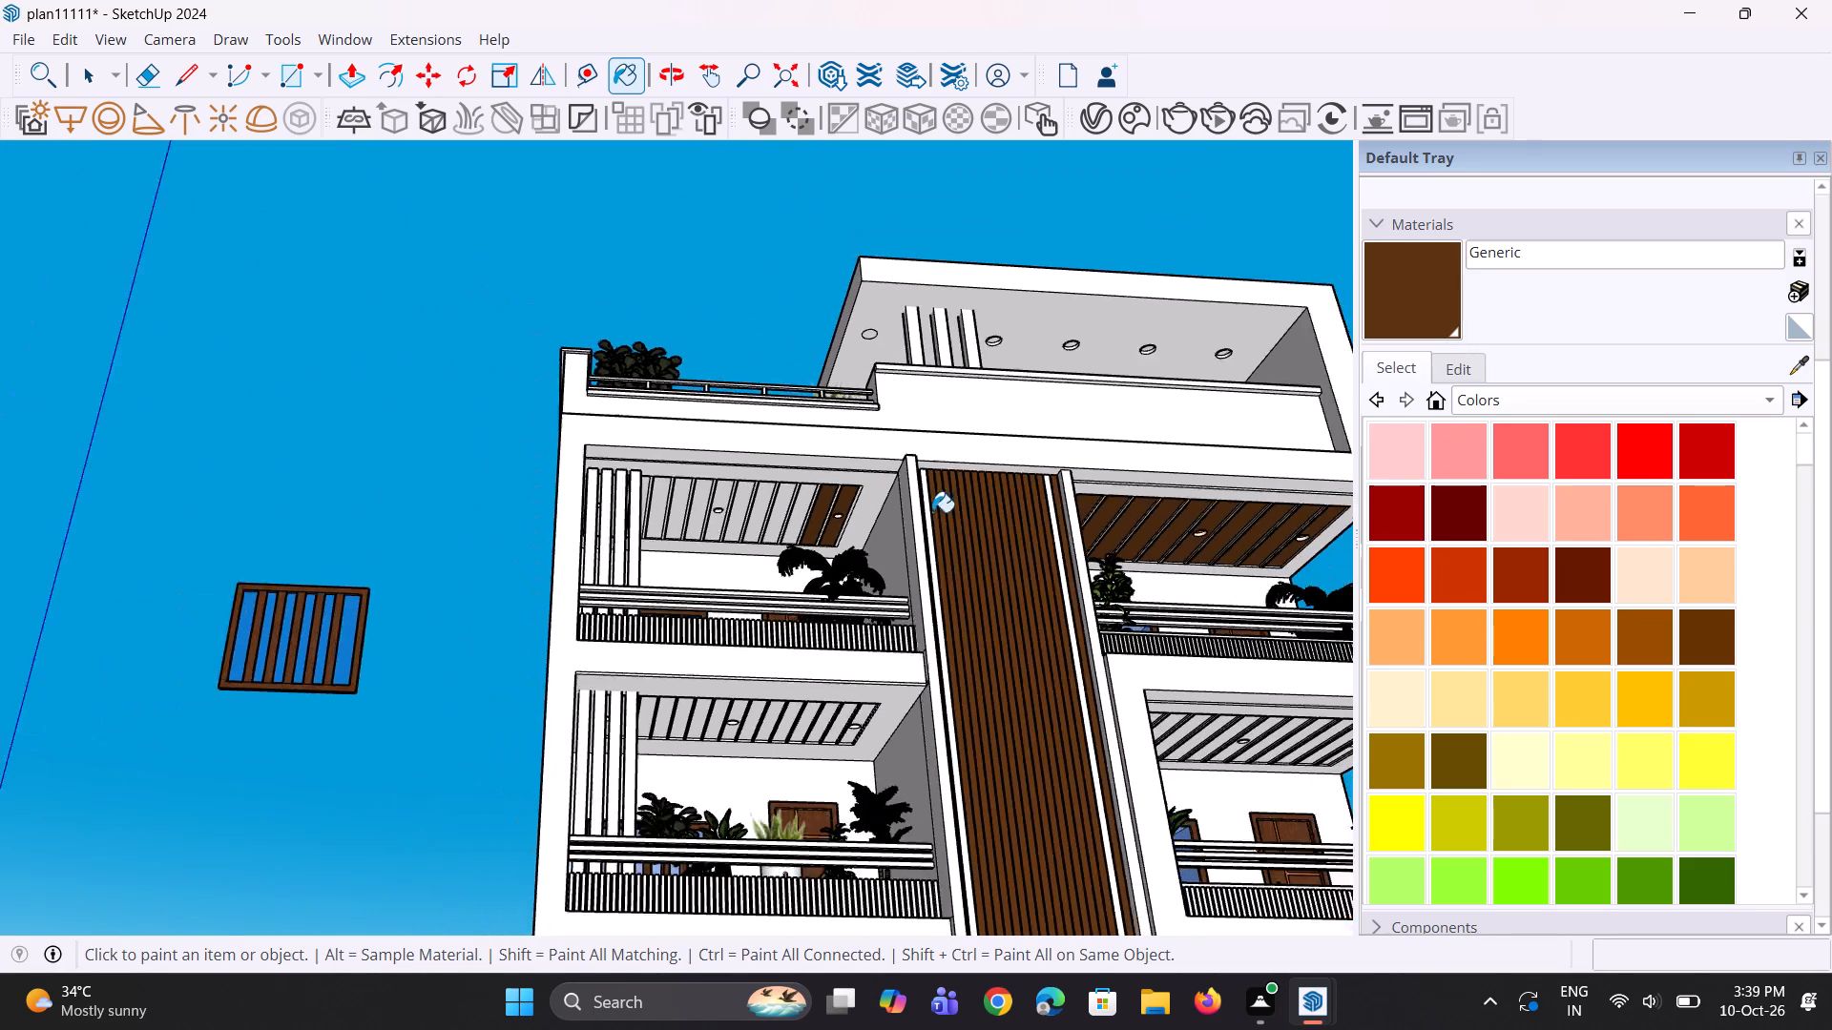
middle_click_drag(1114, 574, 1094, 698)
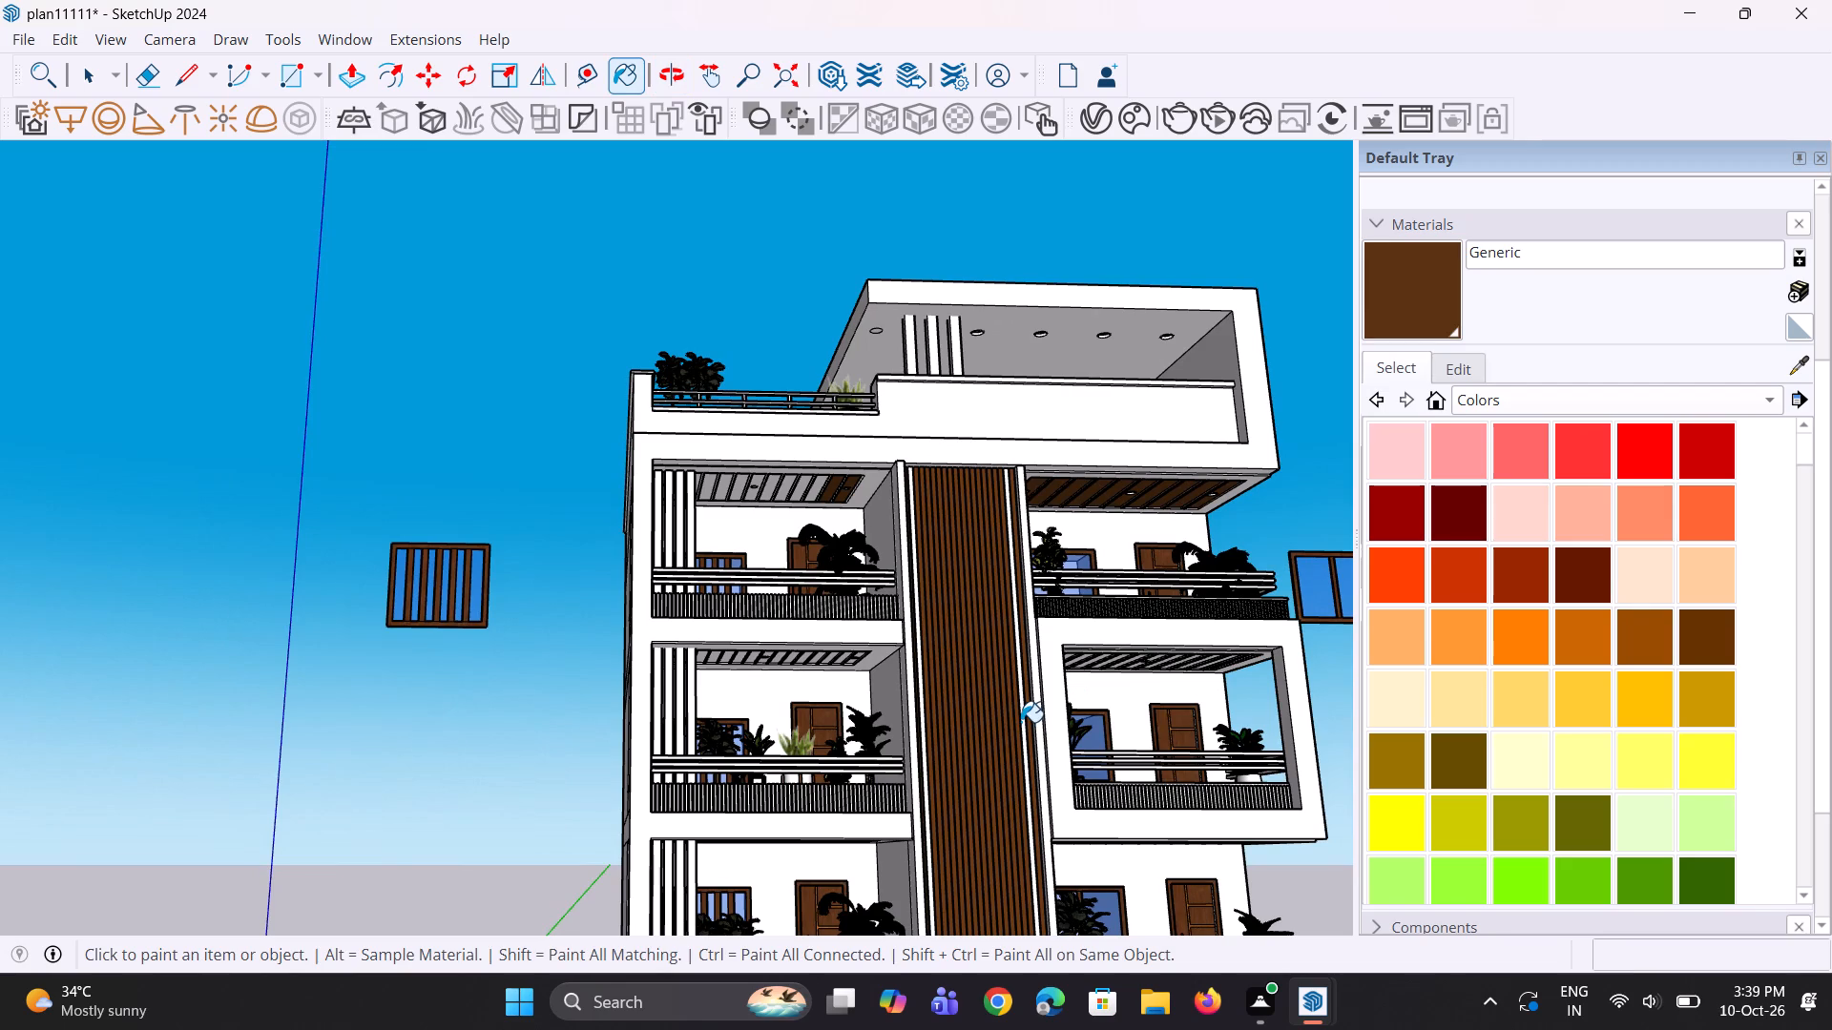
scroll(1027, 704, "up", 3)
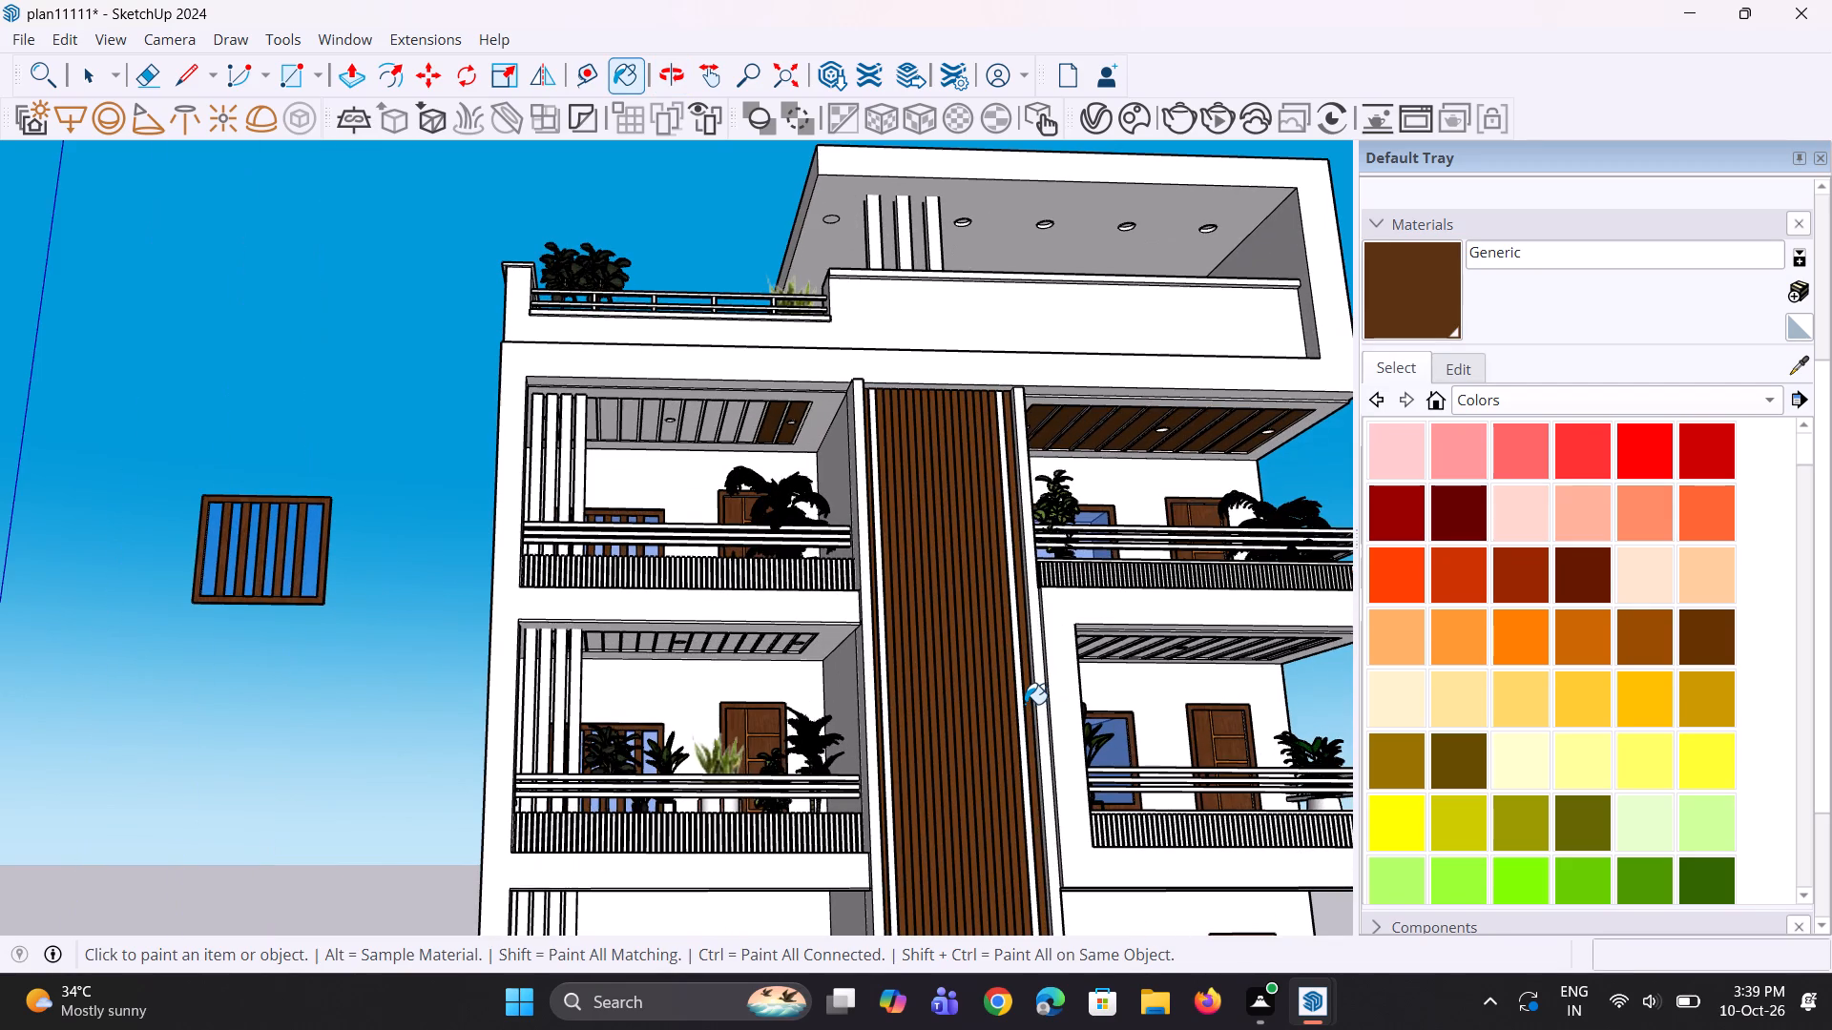
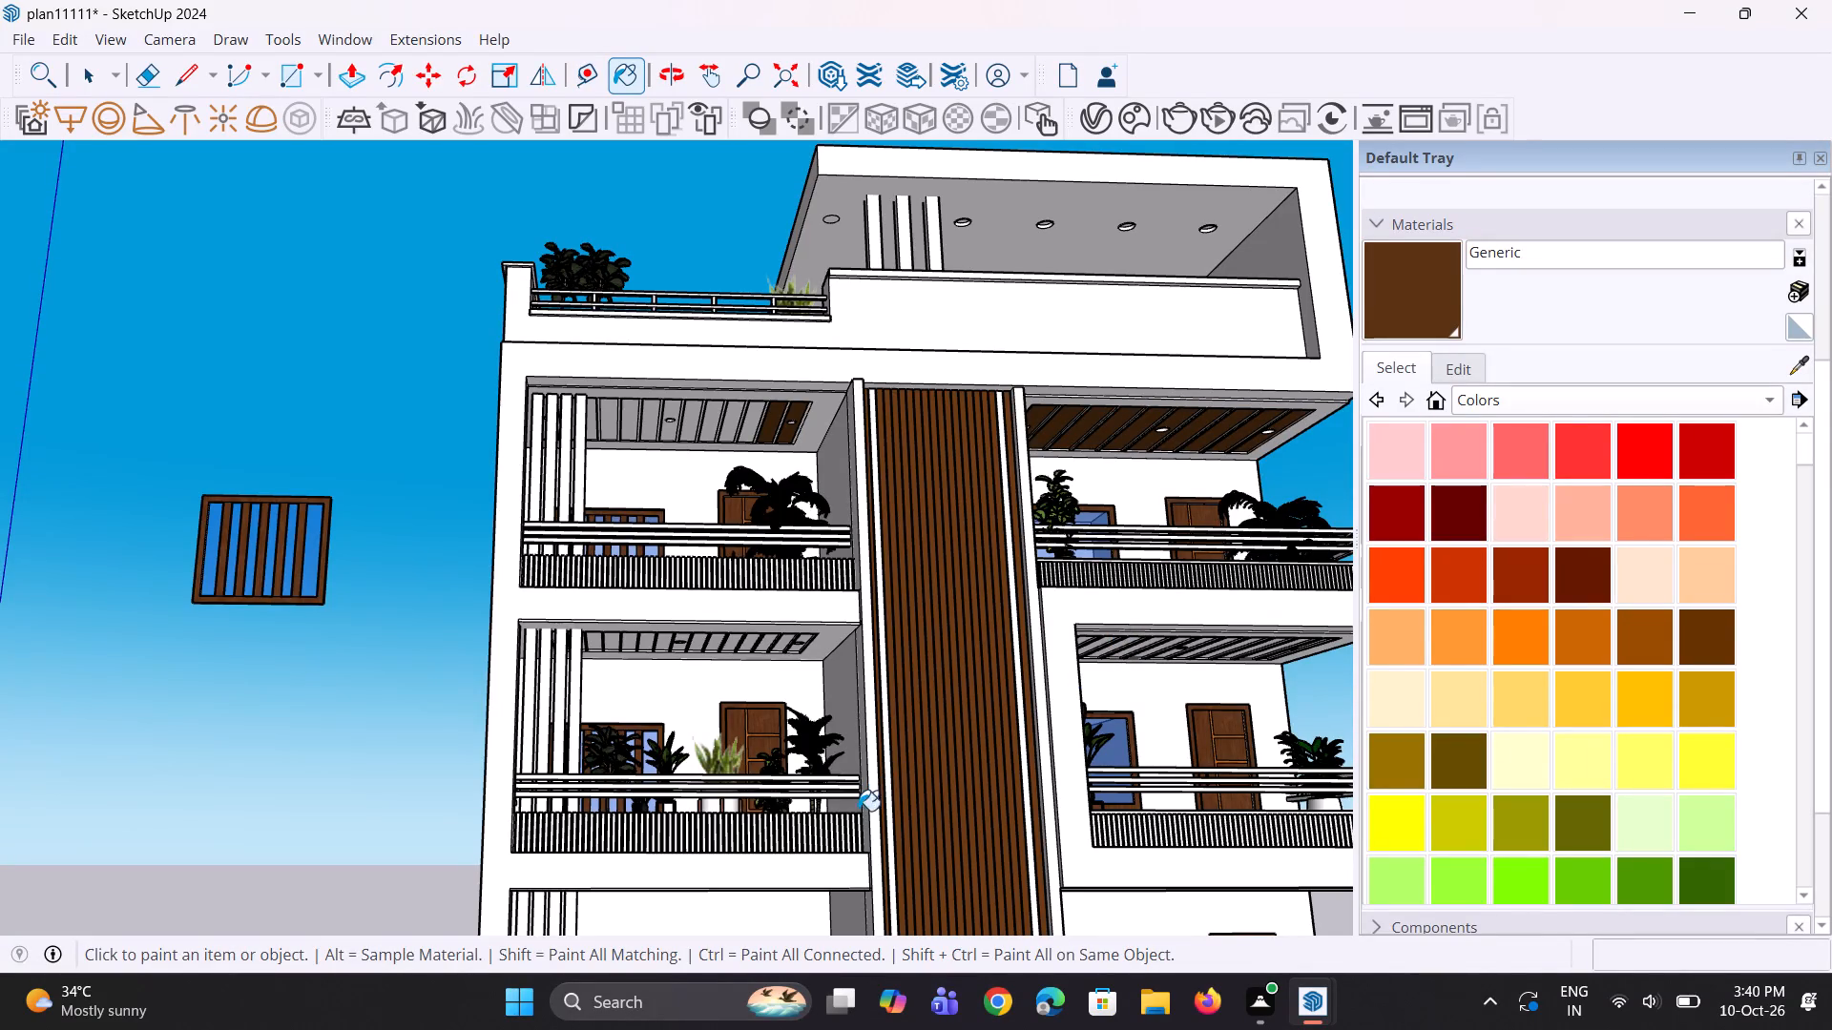
Examine the front facade's brown slat wall, balconies and balcony ceilings.
scroll(772, 762, "down", 3)
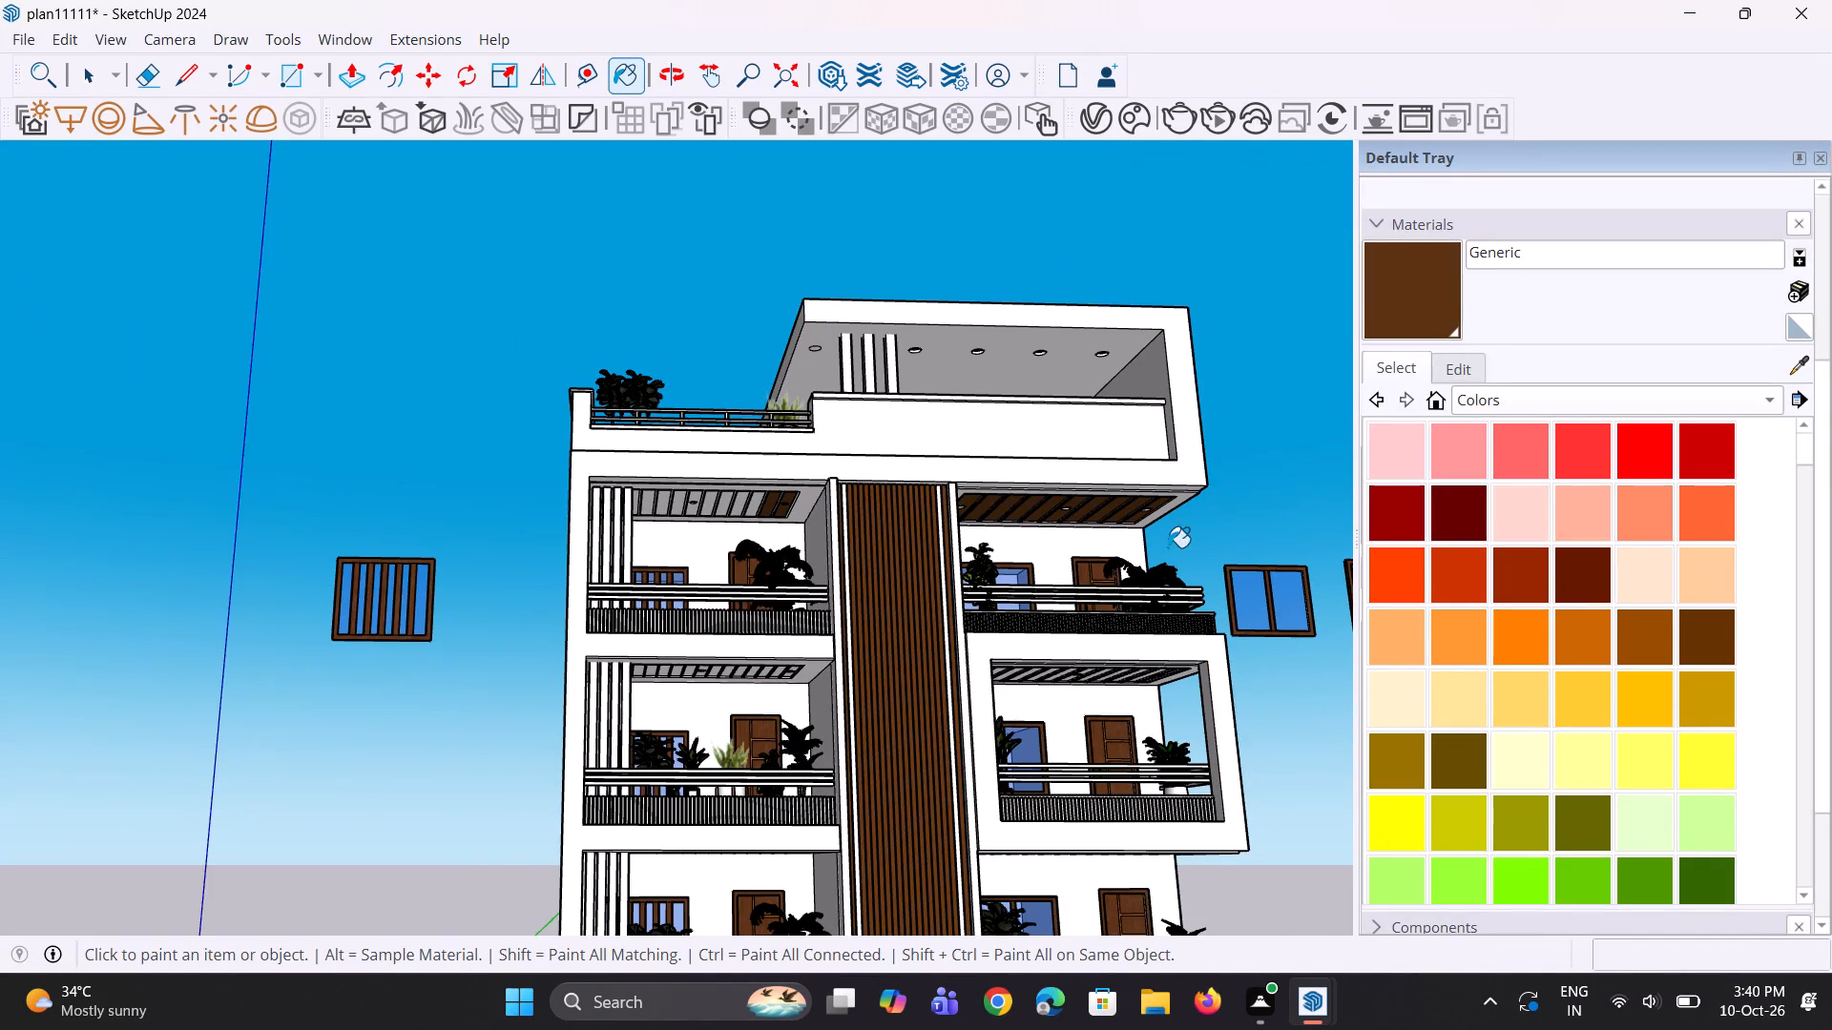
scroll(989, 500, "down", 7)
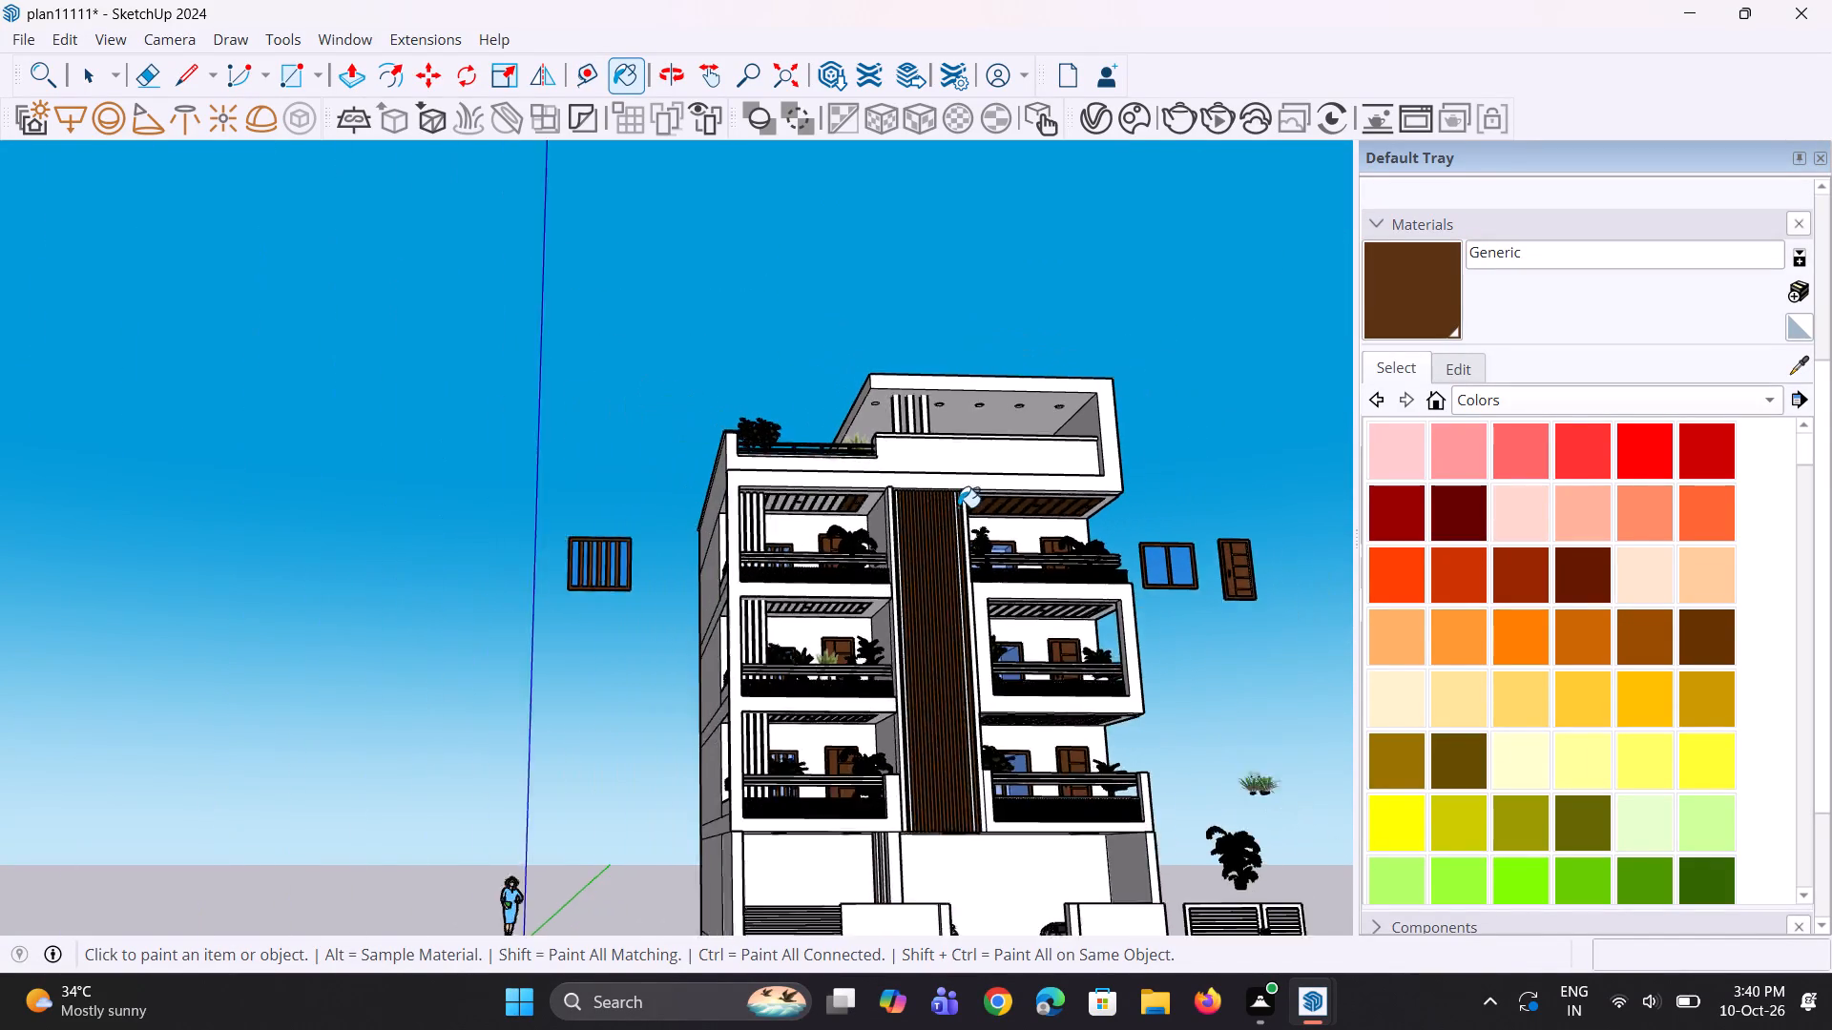
middle_click_drag(916, 618, 920, 685)
scroll(963, 679, "up", 6)
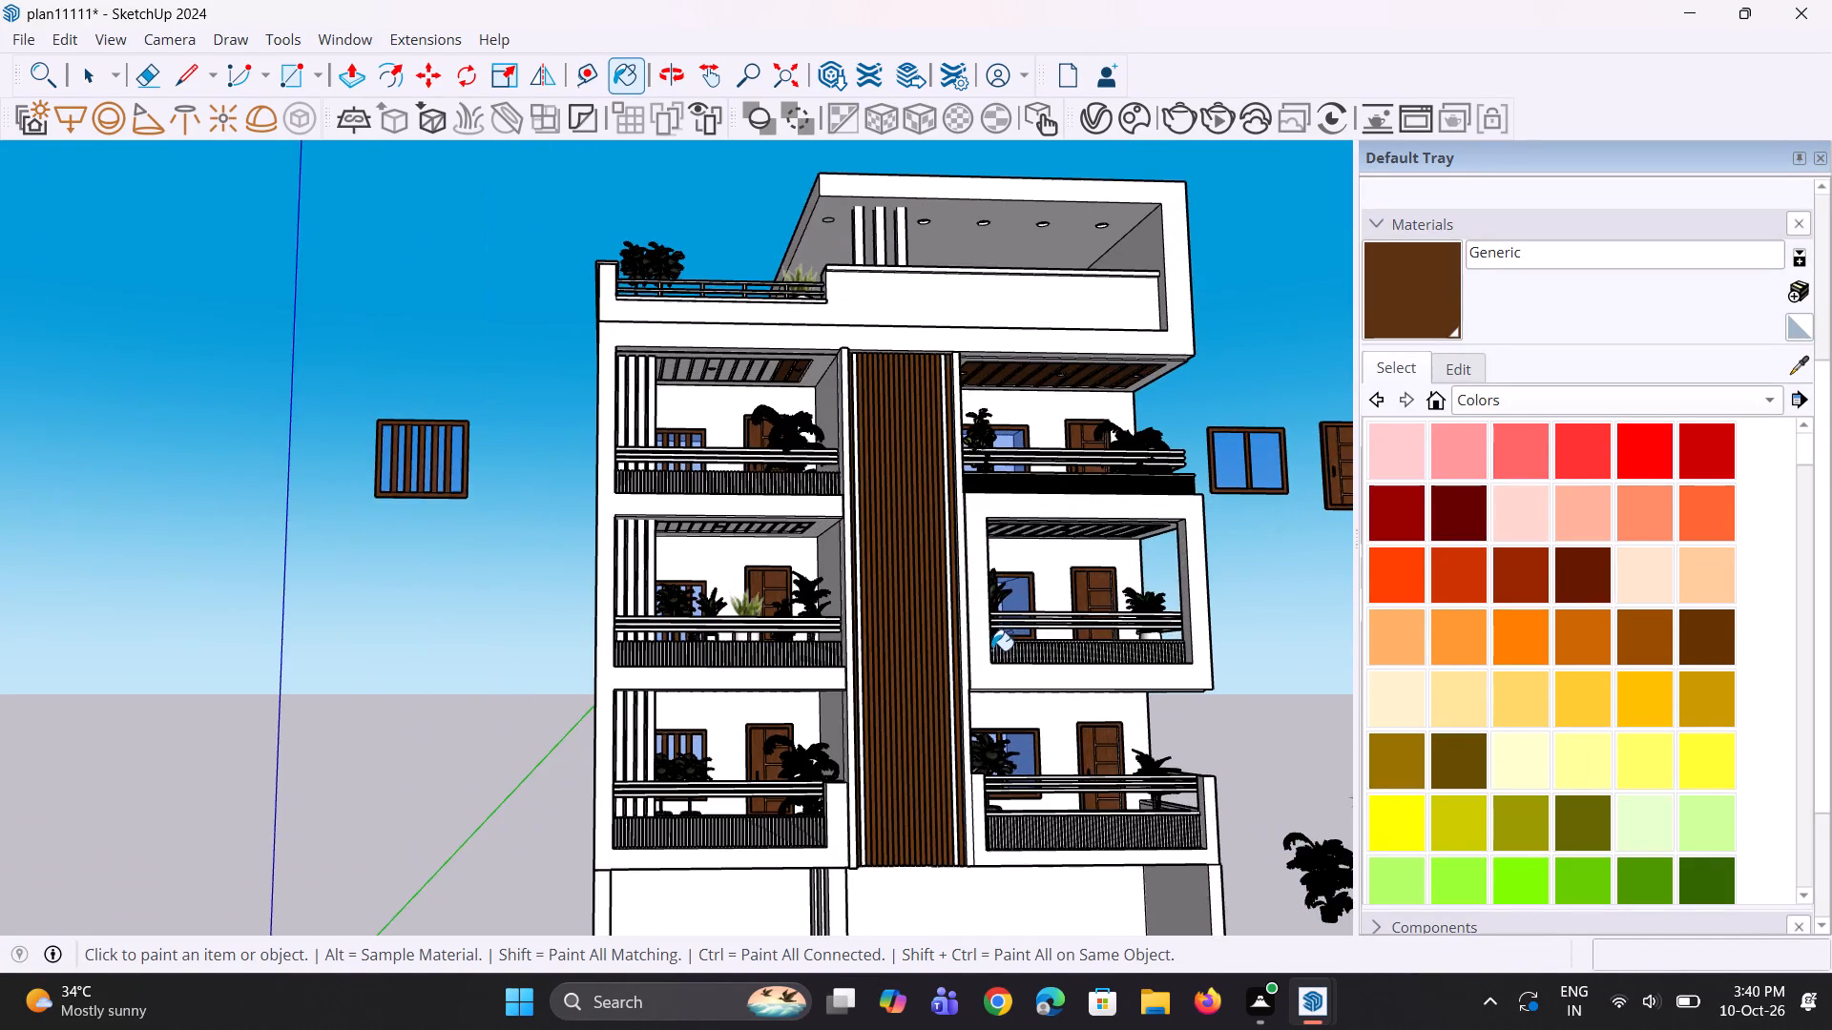
scroll(986, 652, "down", 4)
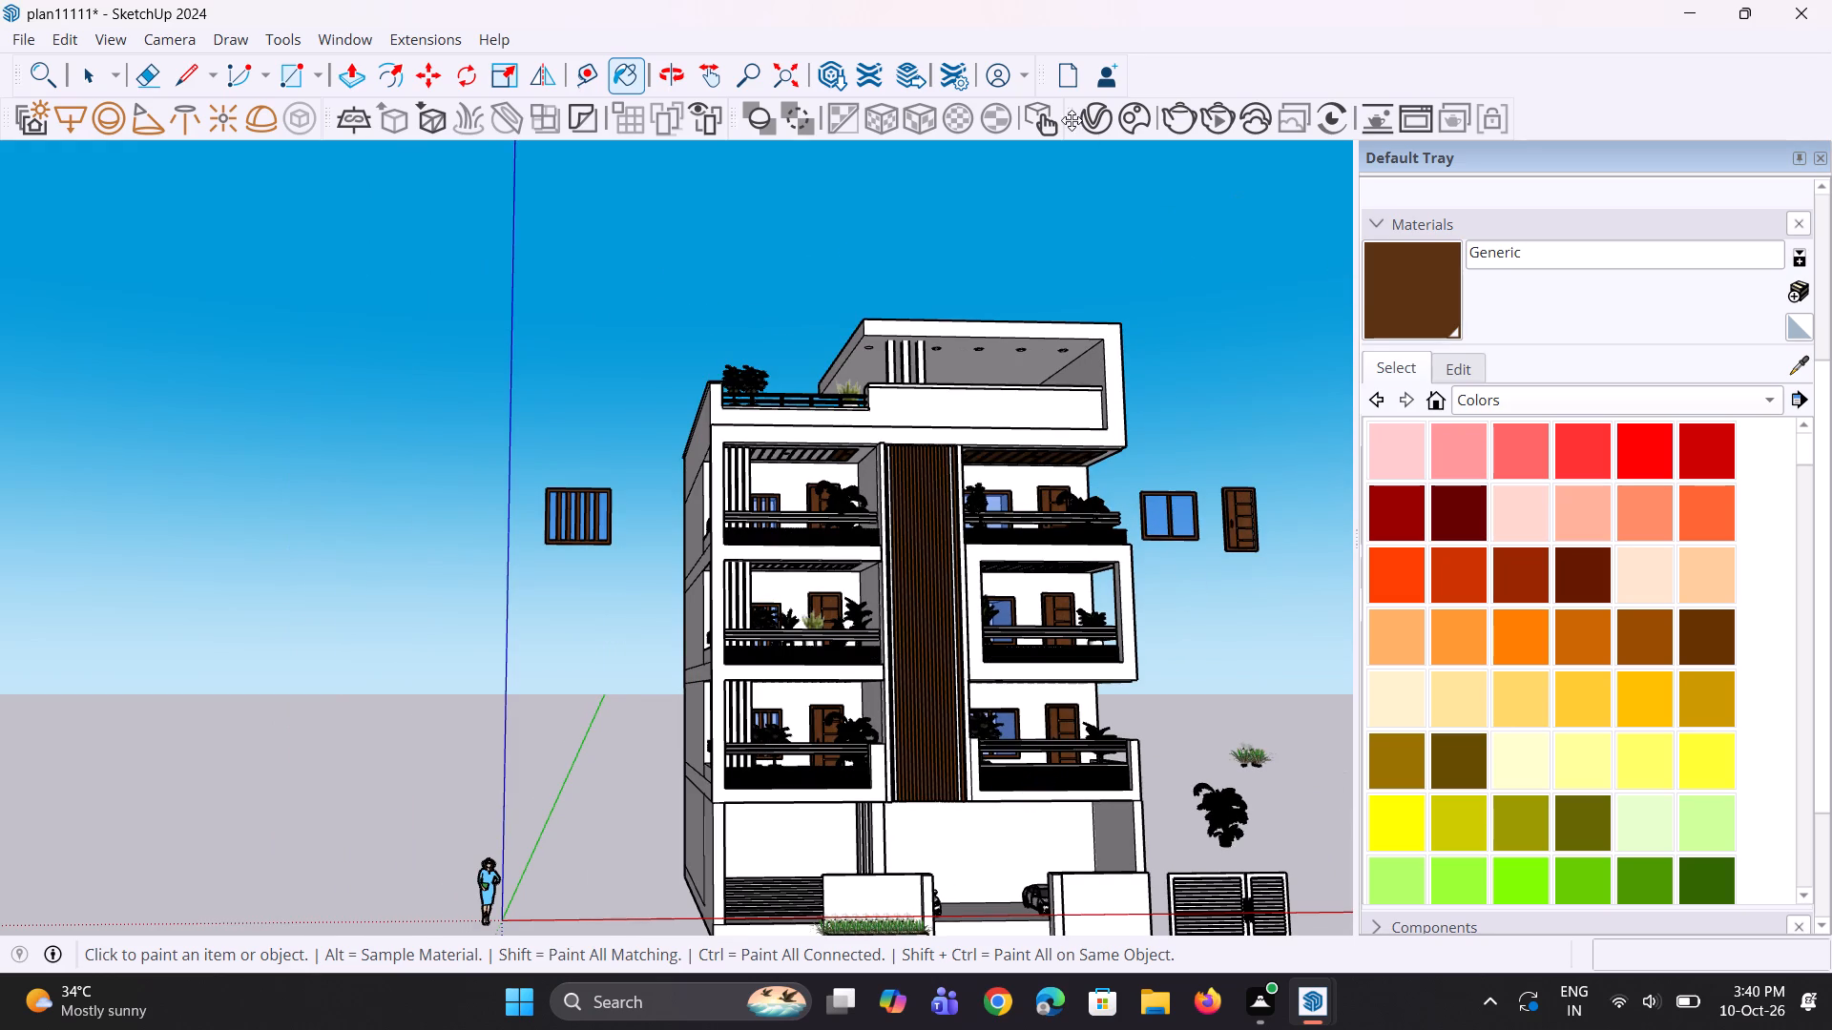
Create a new Generic material in the V-Ray Asset Editor.
left_click(1099, 117)
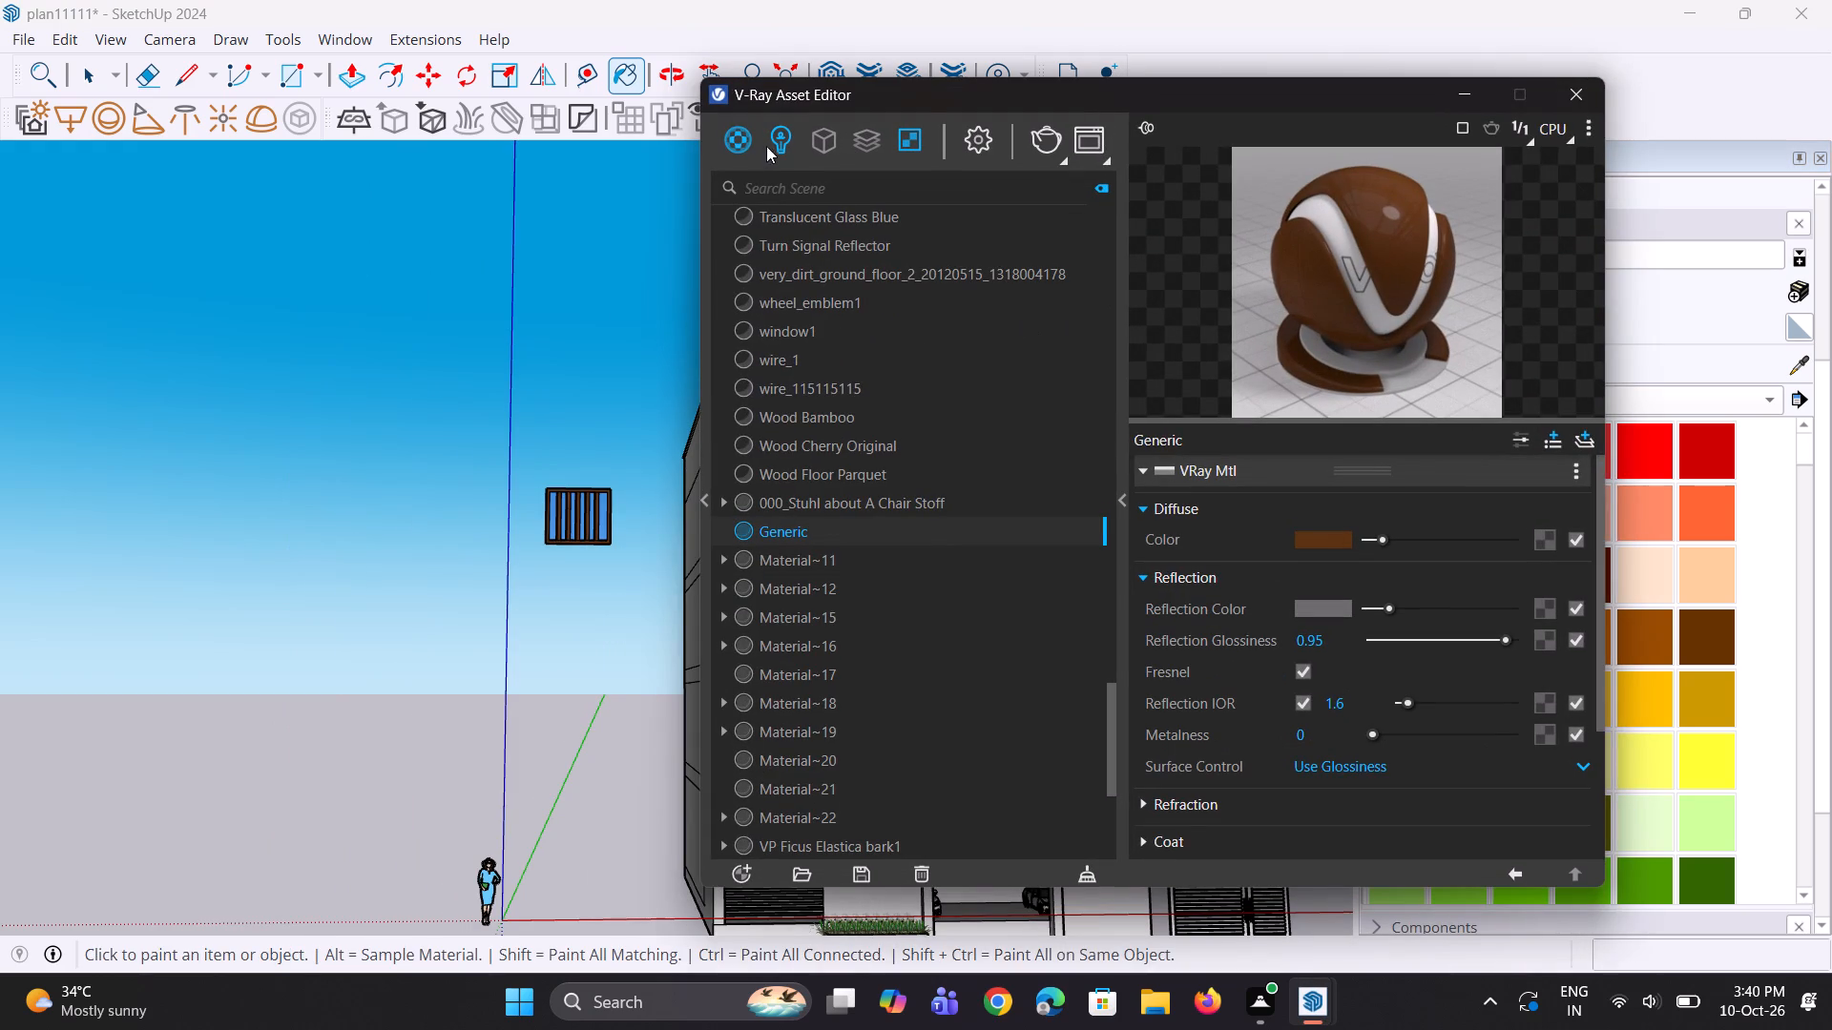
left_click(746, 134)
right_click(746, 134)
left_click(777, 179)
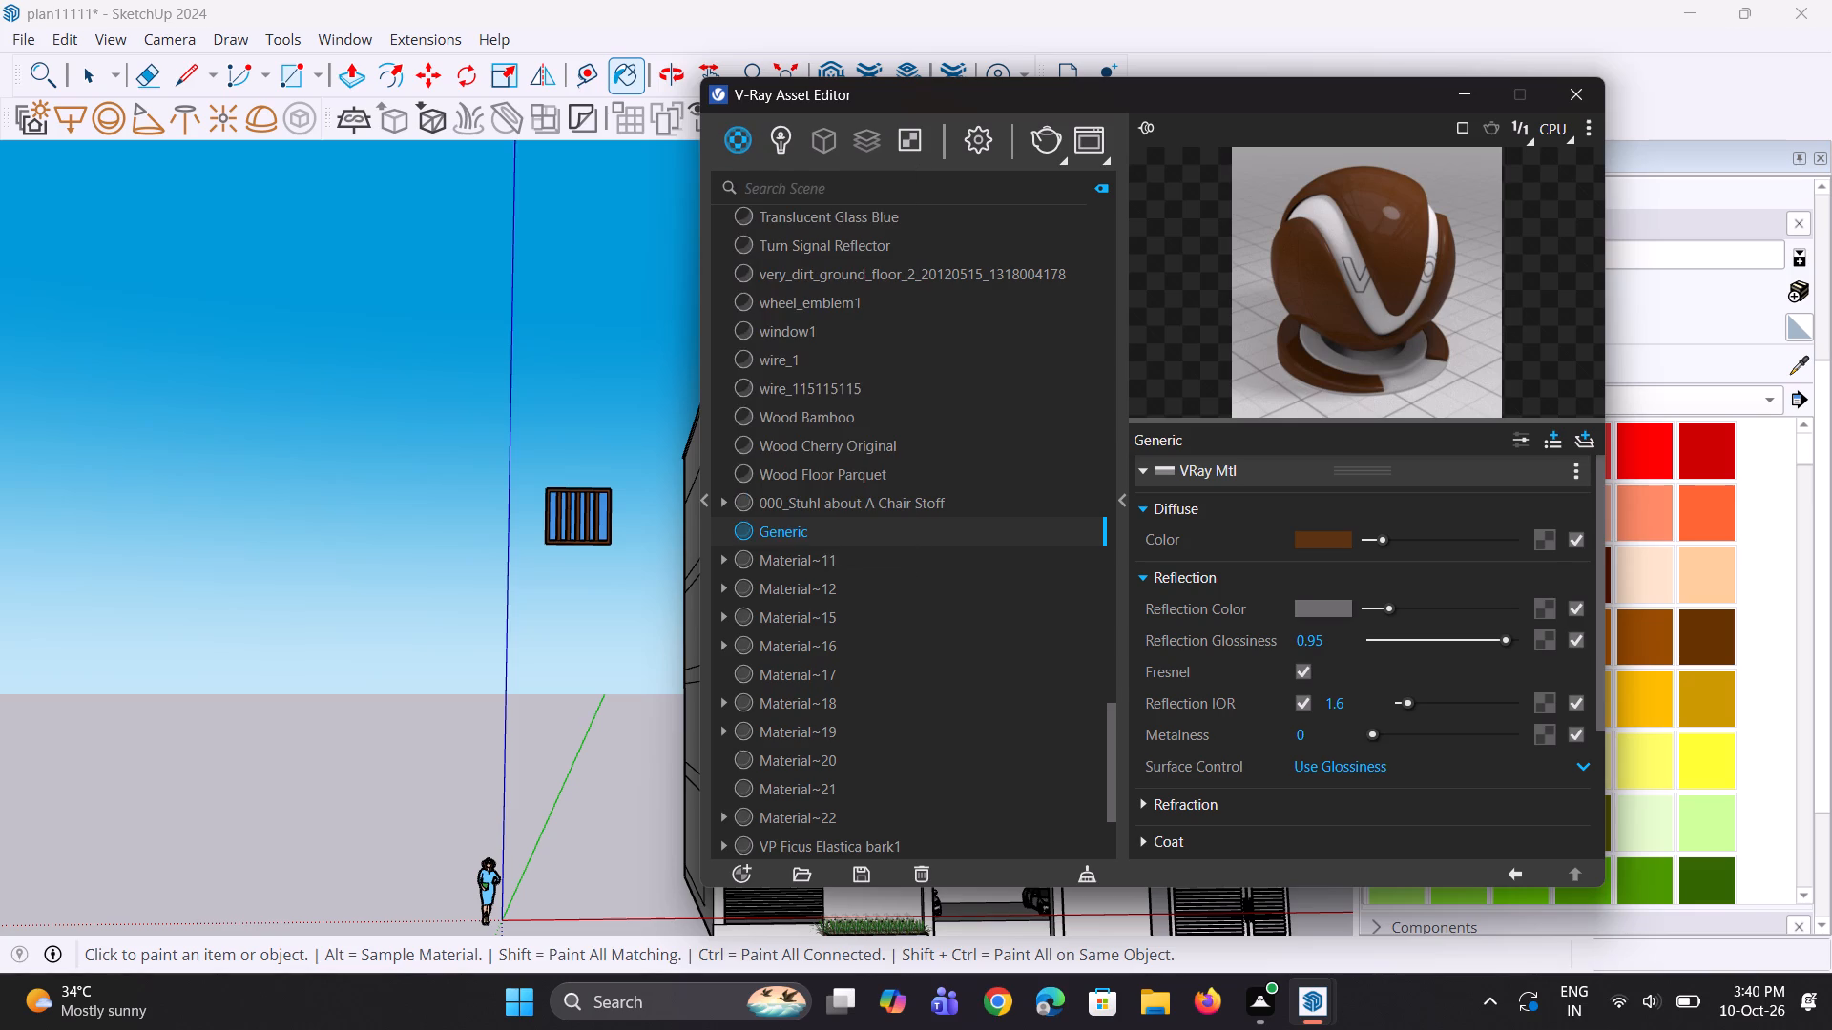
Set the new material's diffuse colour to brown (R 0.28, G 0.15, B 0.048), then lighten it slightly.
left_click(1331, 537)
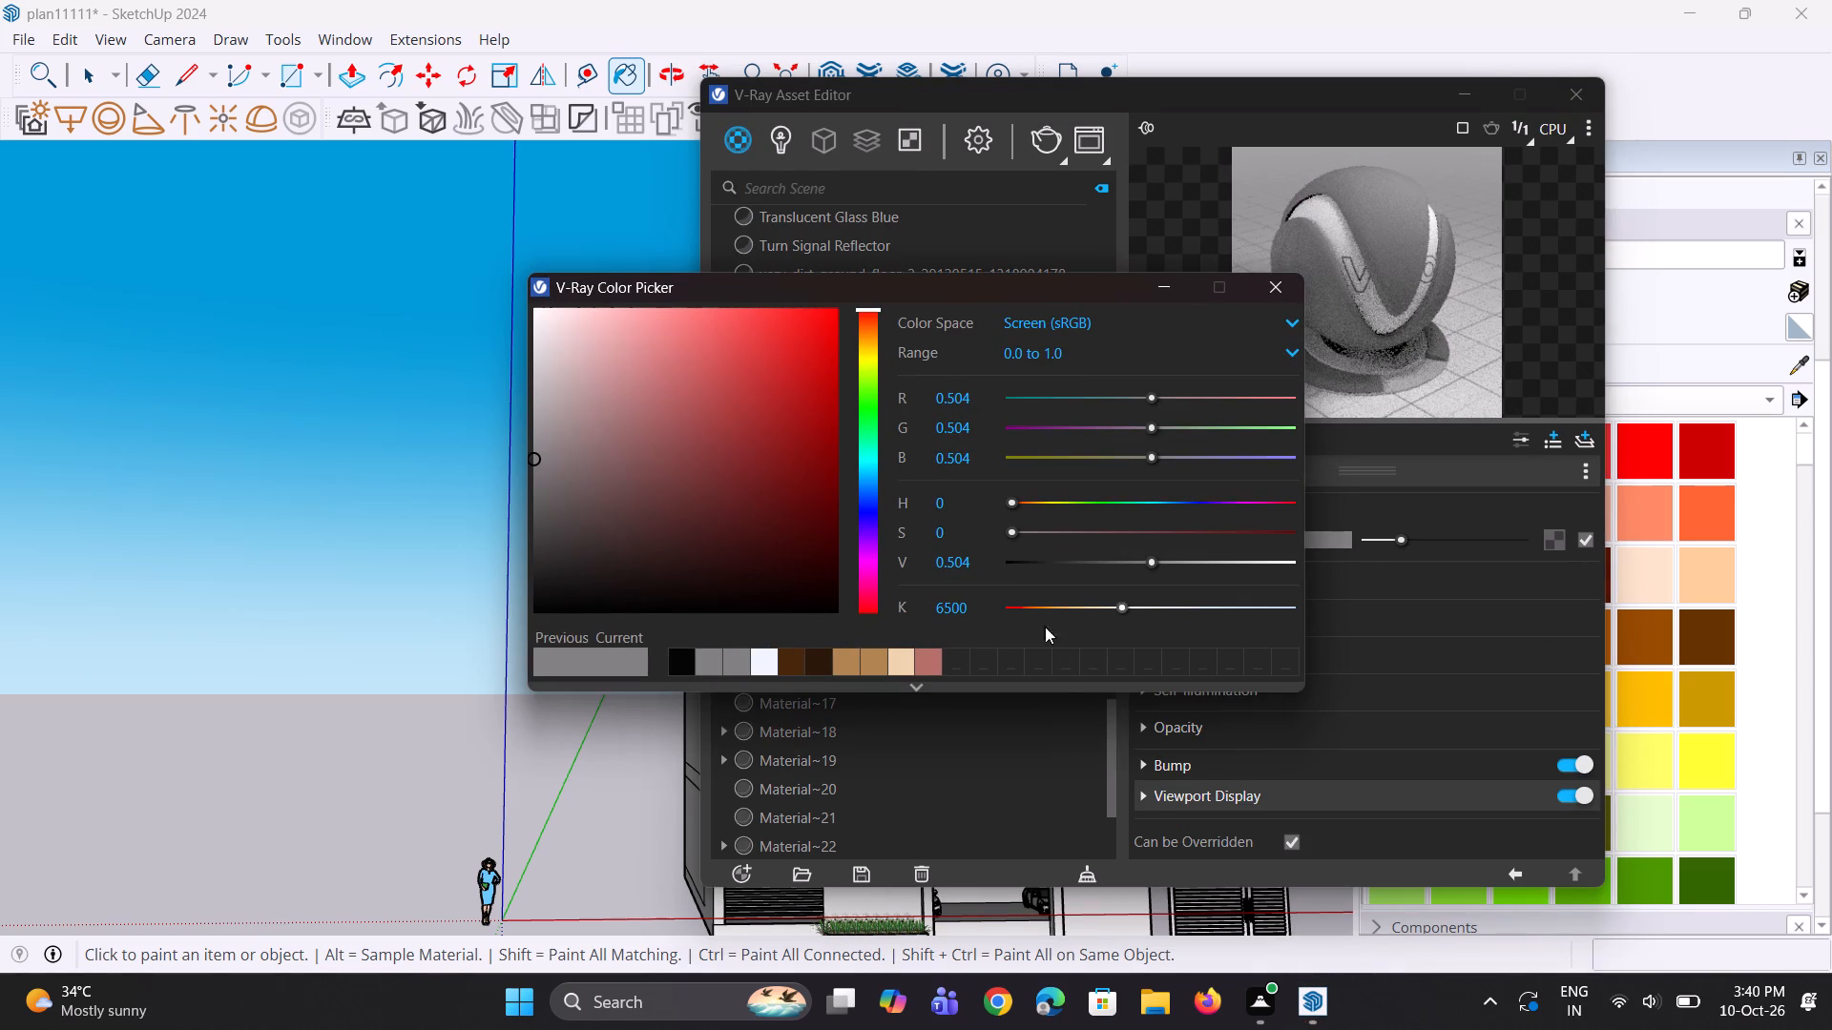
left_click(802, 671)
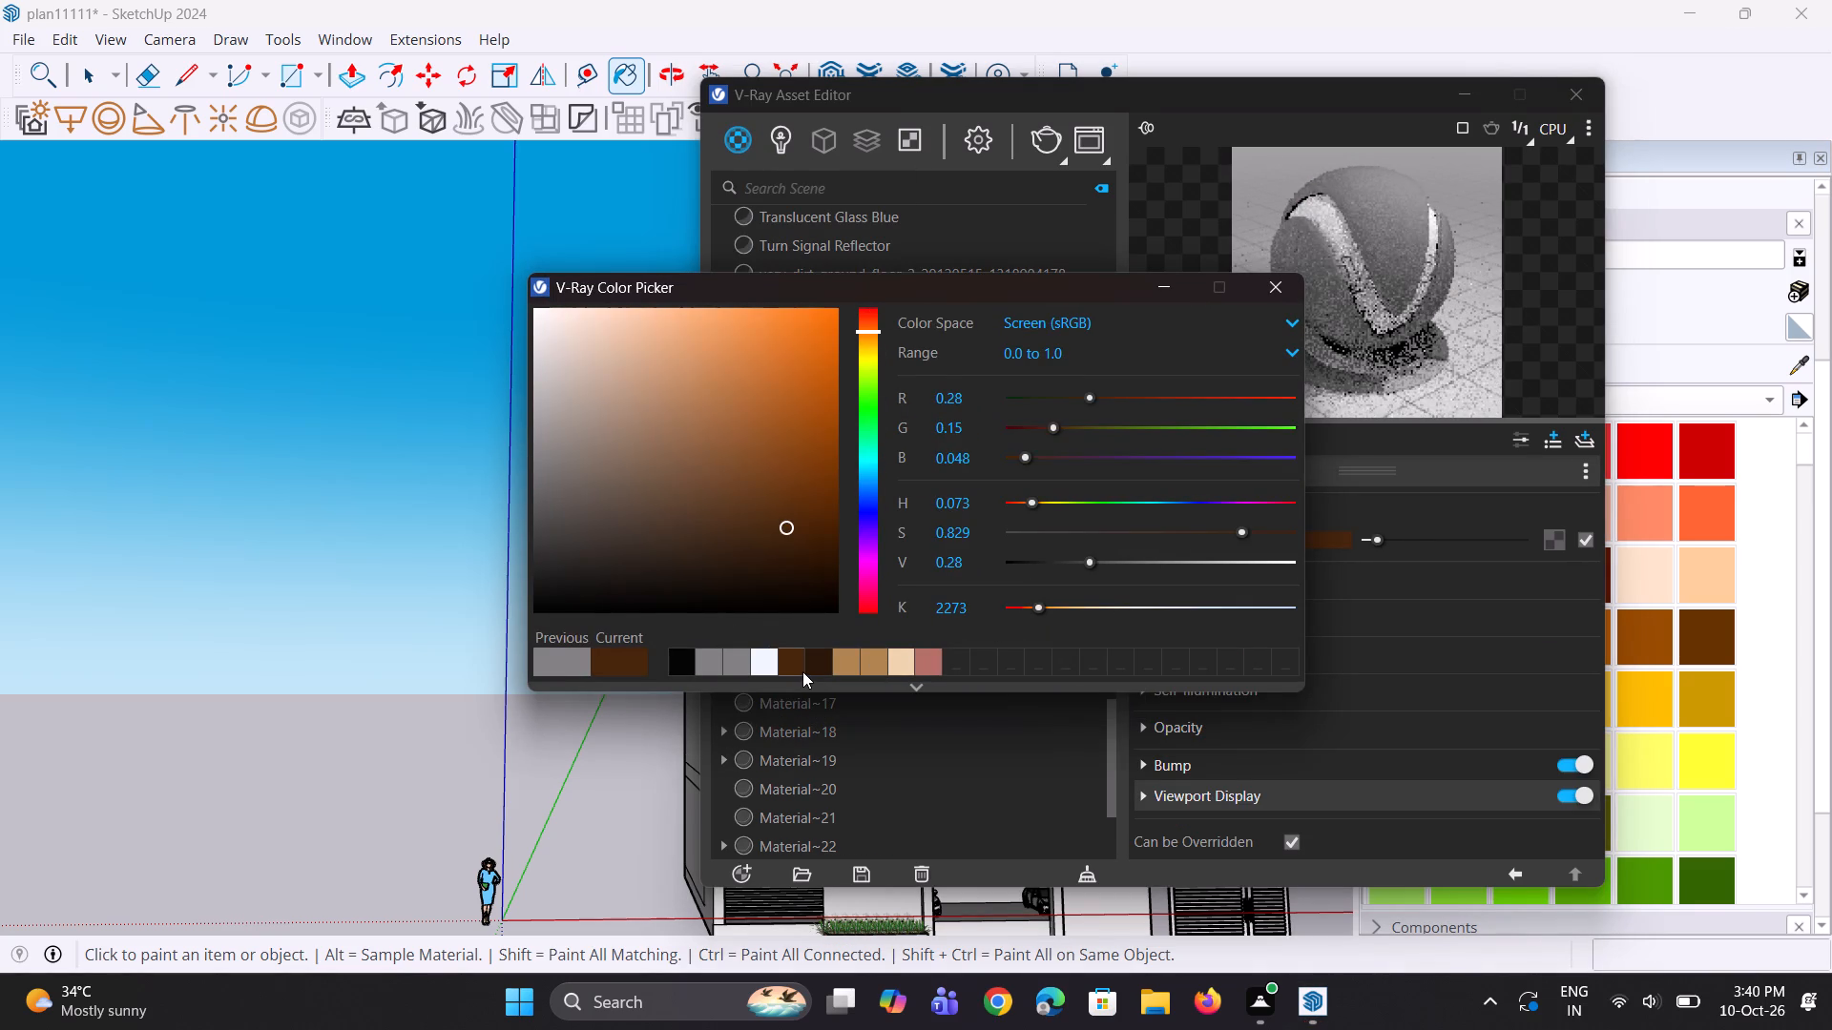
left_click(1155, 294)
left_click_drag(1373, 539, 1384, 545)
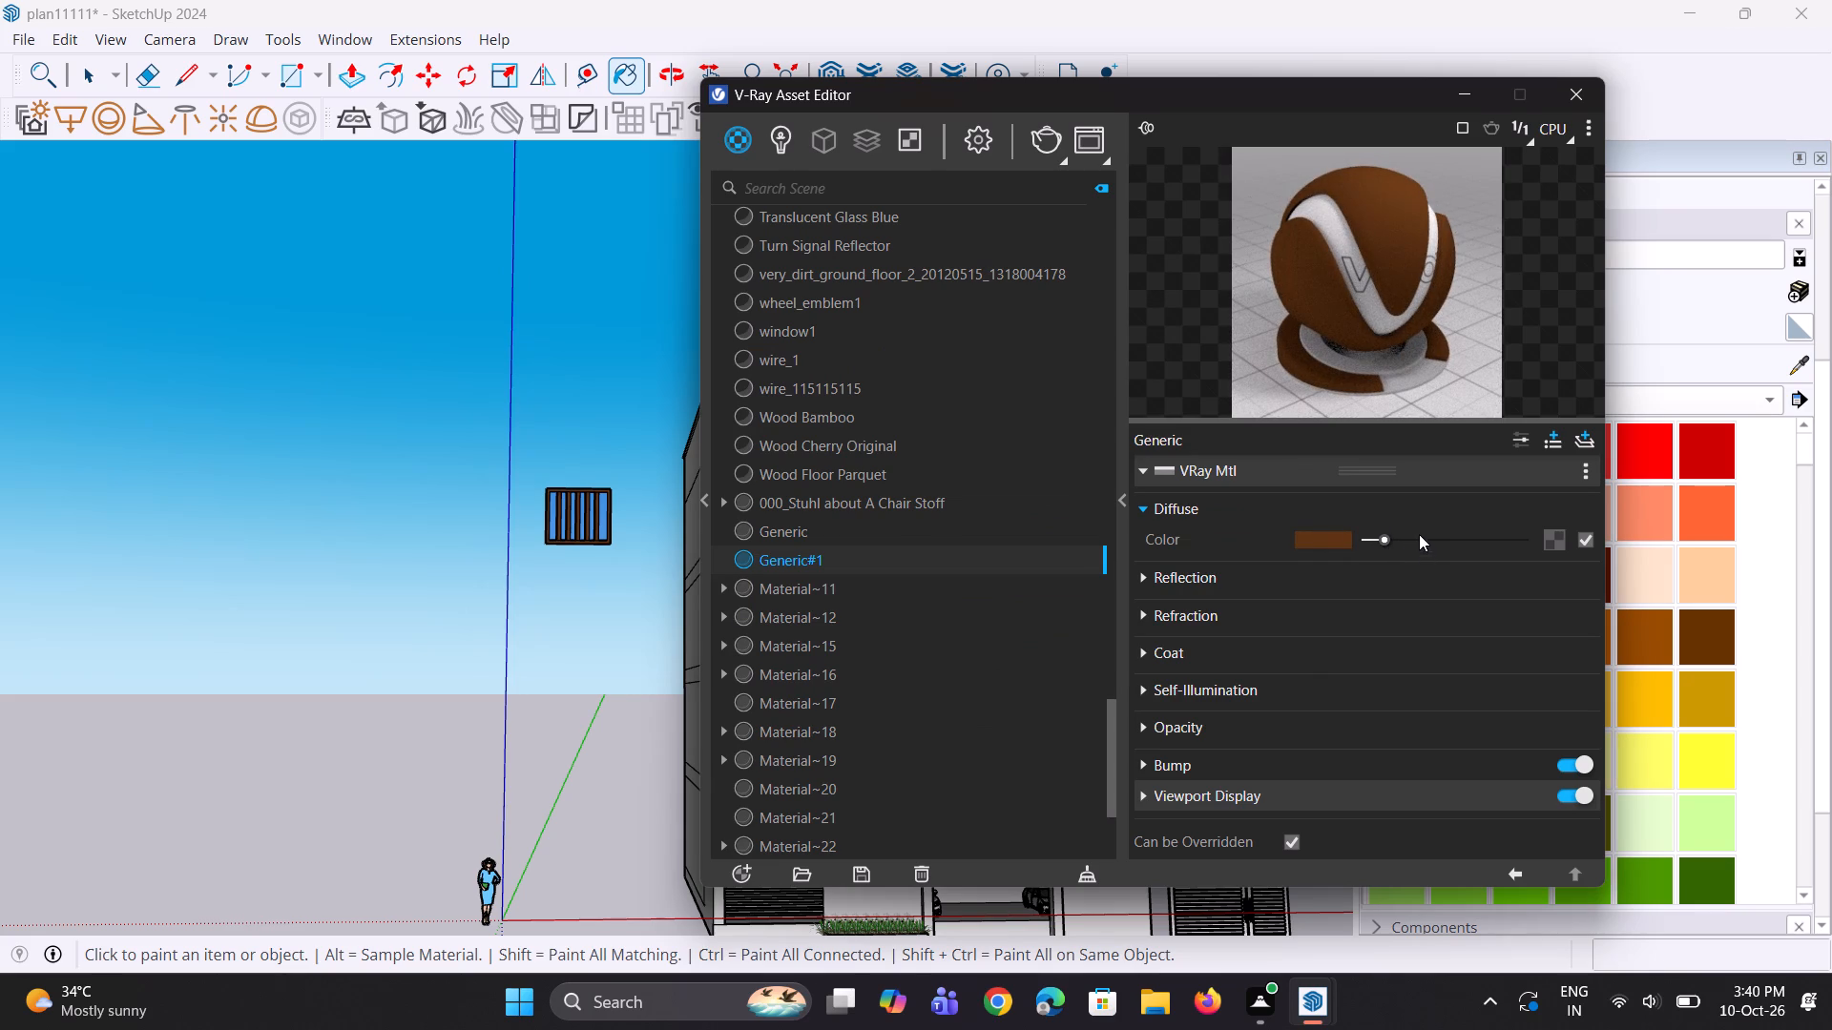
scroll(1405, 537, "up", 2)
left_click(1389, 541)
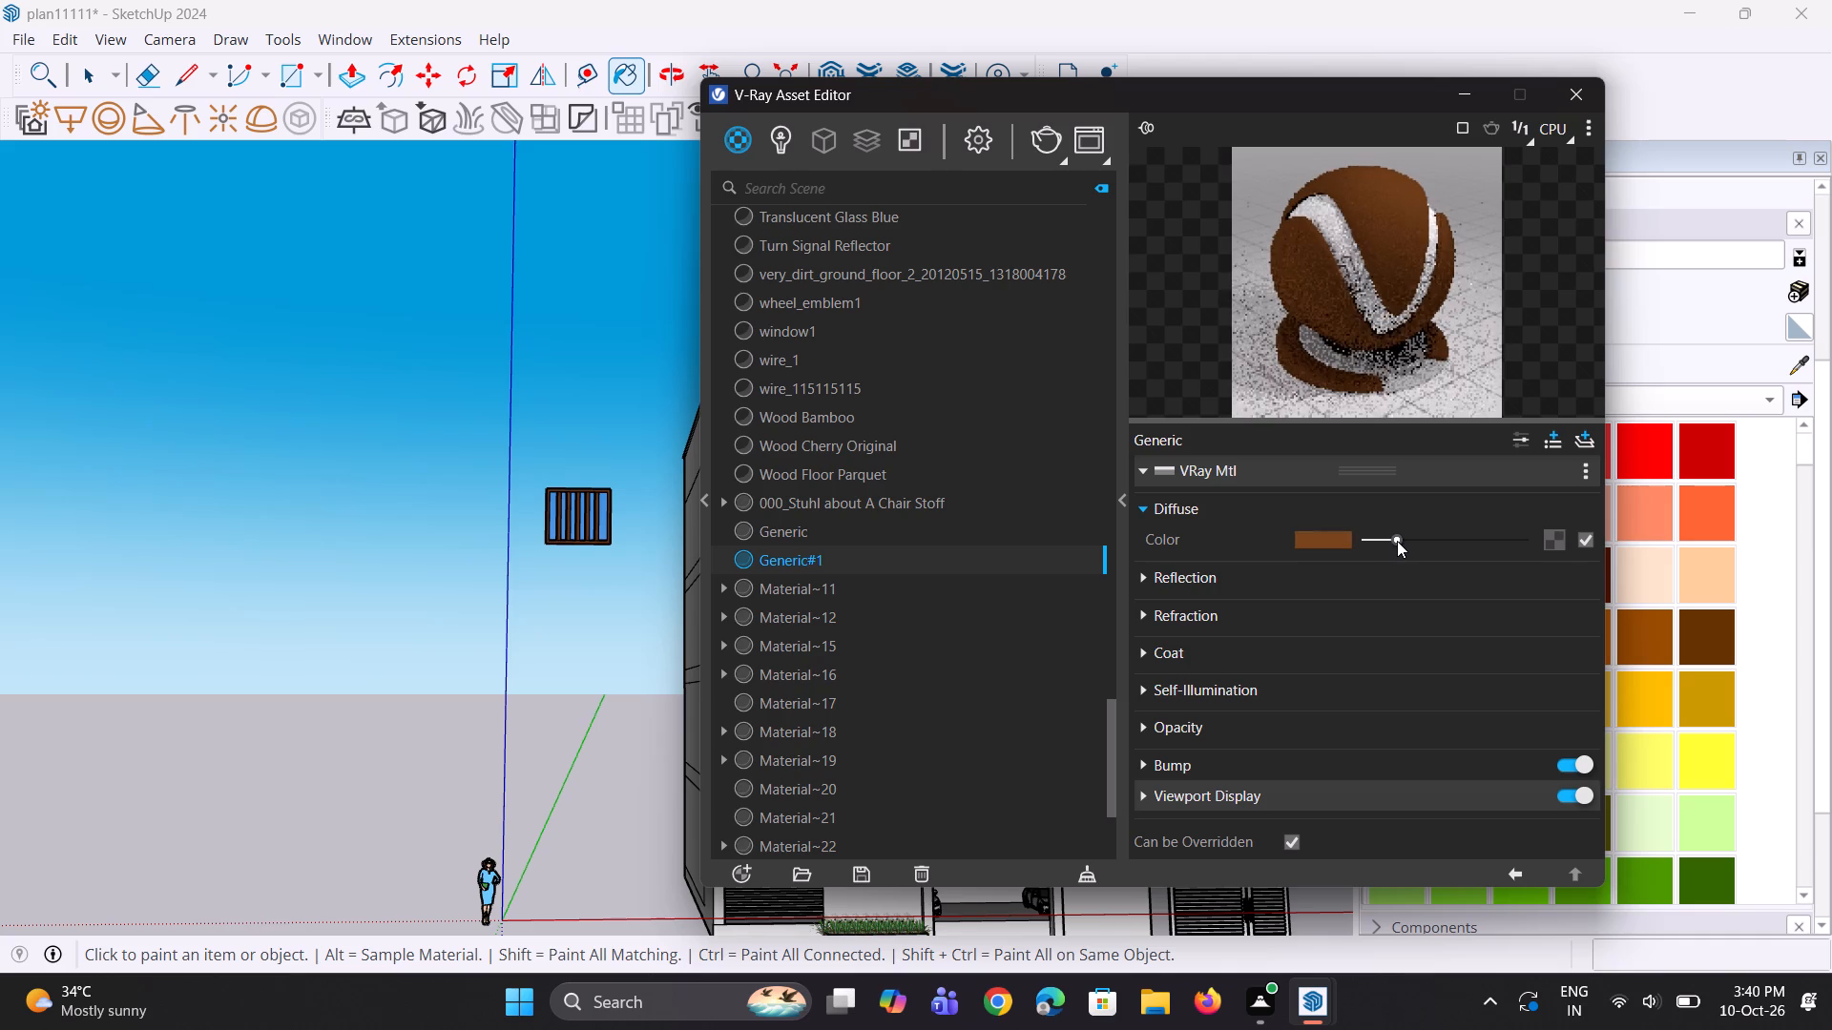
double_click(1374, 304)
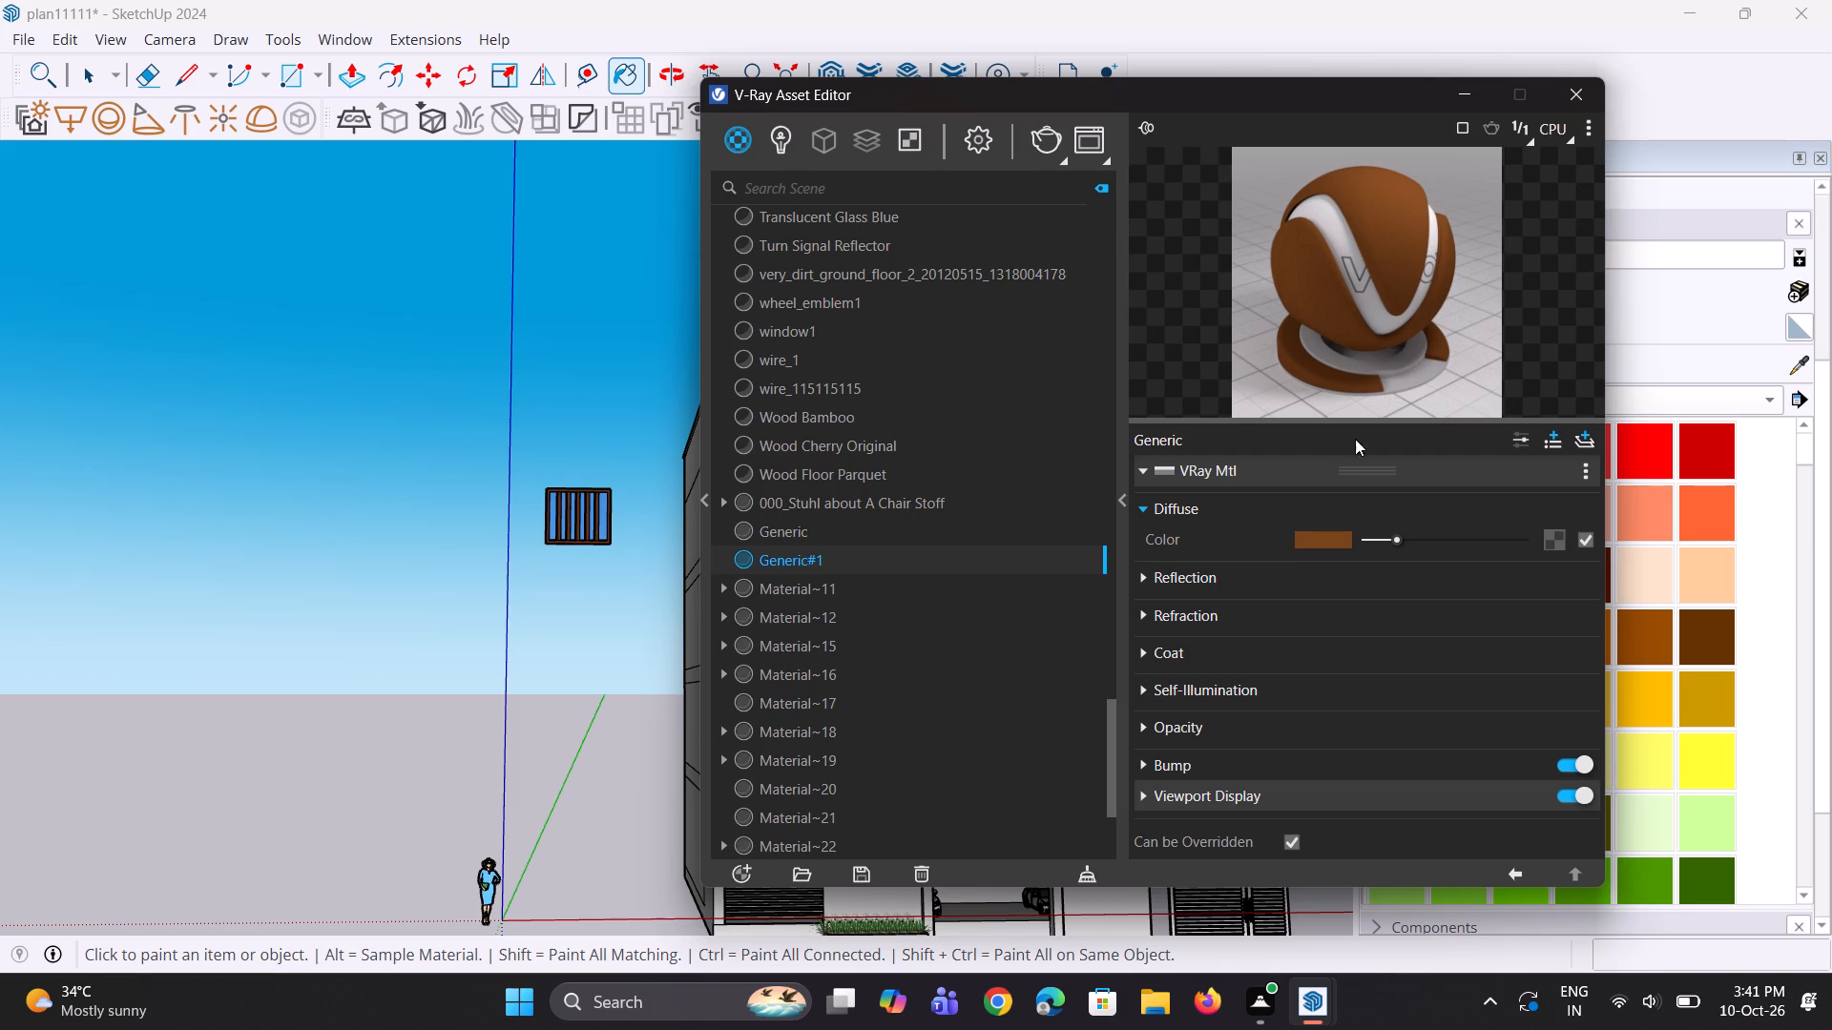
double_click(1368, 278)
left_click(1451, 90)
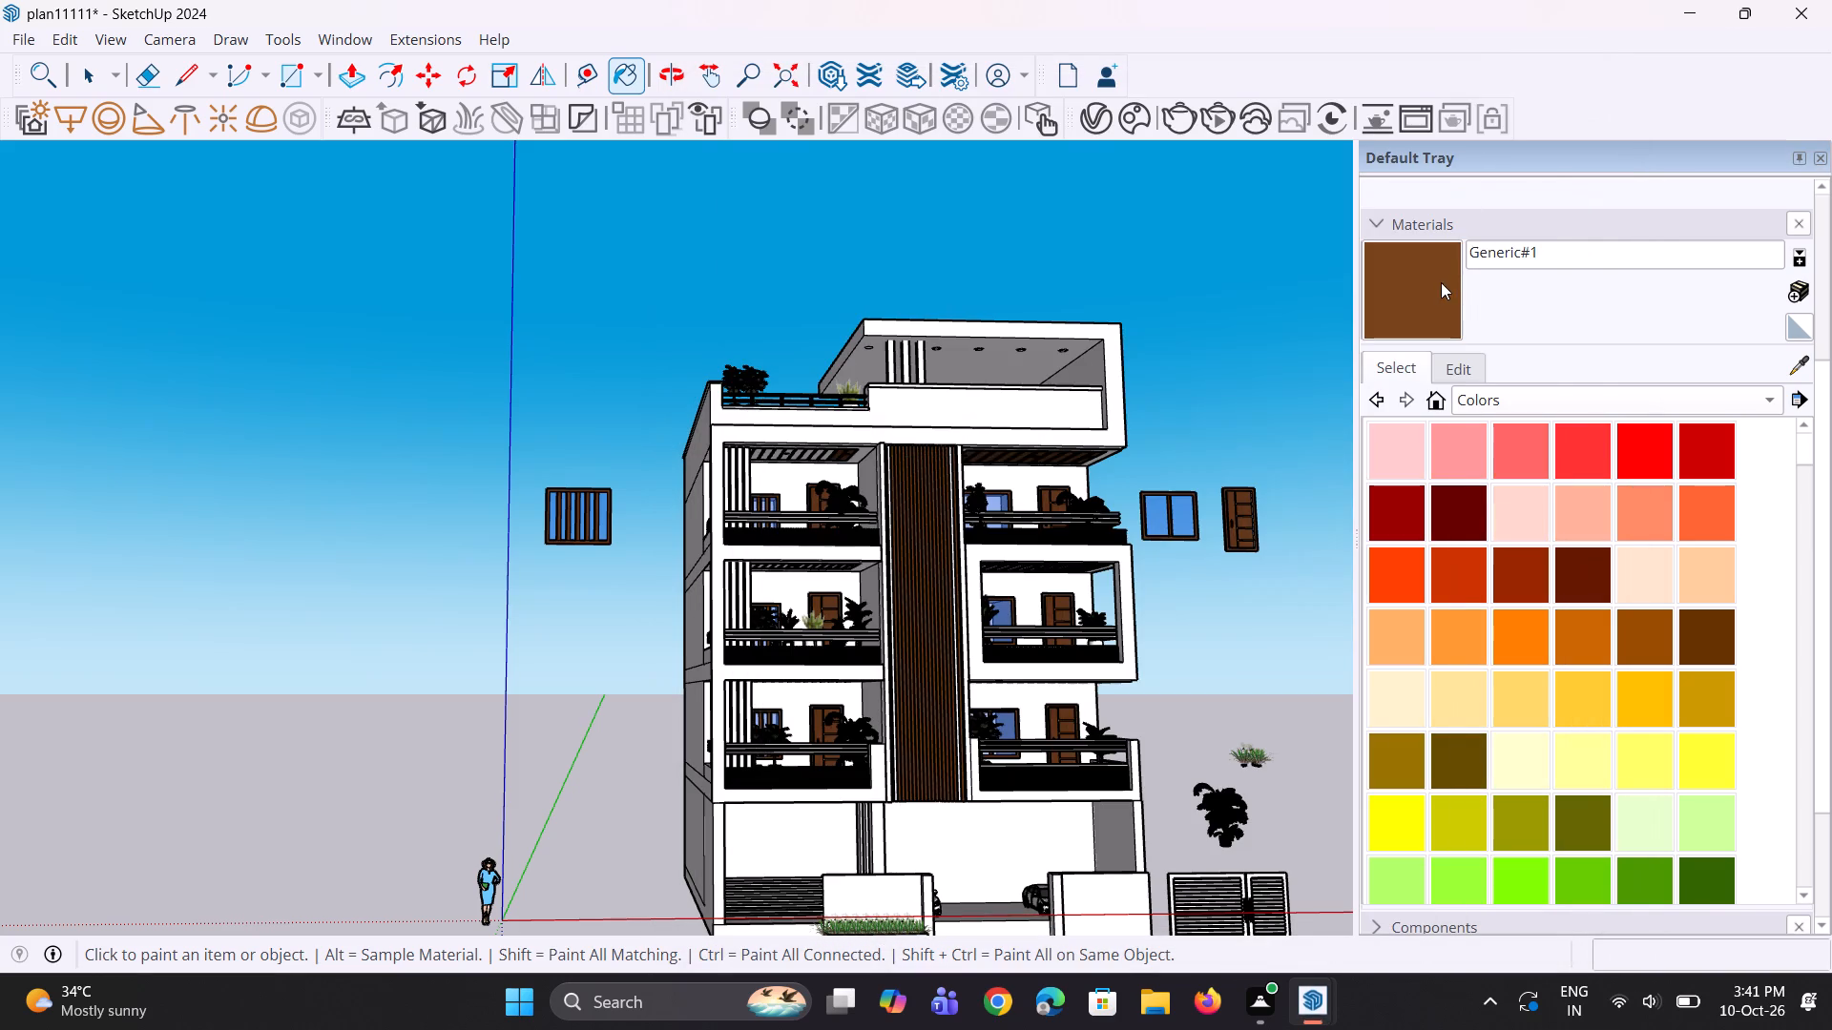
Paint all the ceiling panels of the top-floor right balcony with the new lighter brown material.
left_click(1440, 282)
scroll(951, 623, "up", 11)
middle_click_drag(1108, 440, 1077, 482)
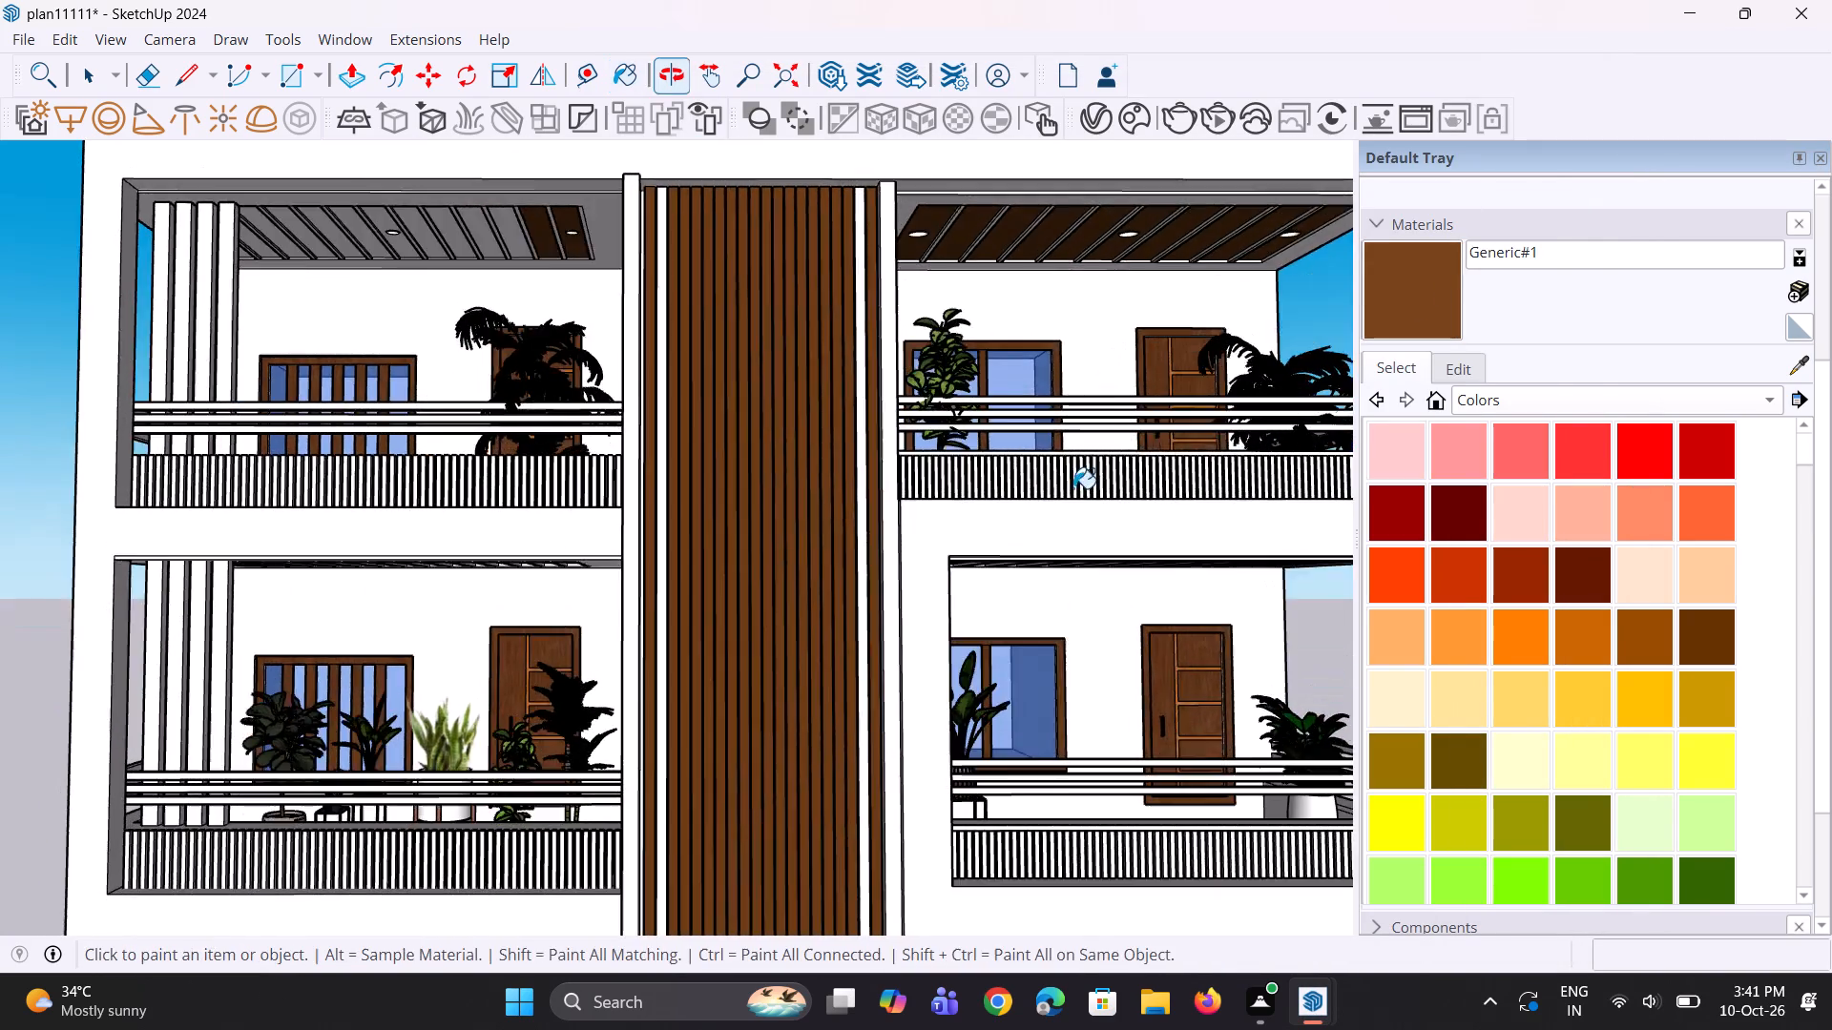
scroll(1070, 546, "down", 8)
scroll(1124, 502, "up", 1)
middle_click_drag(1143, 475, 1143, 294)
scroll(1171, 373, "up", 5)
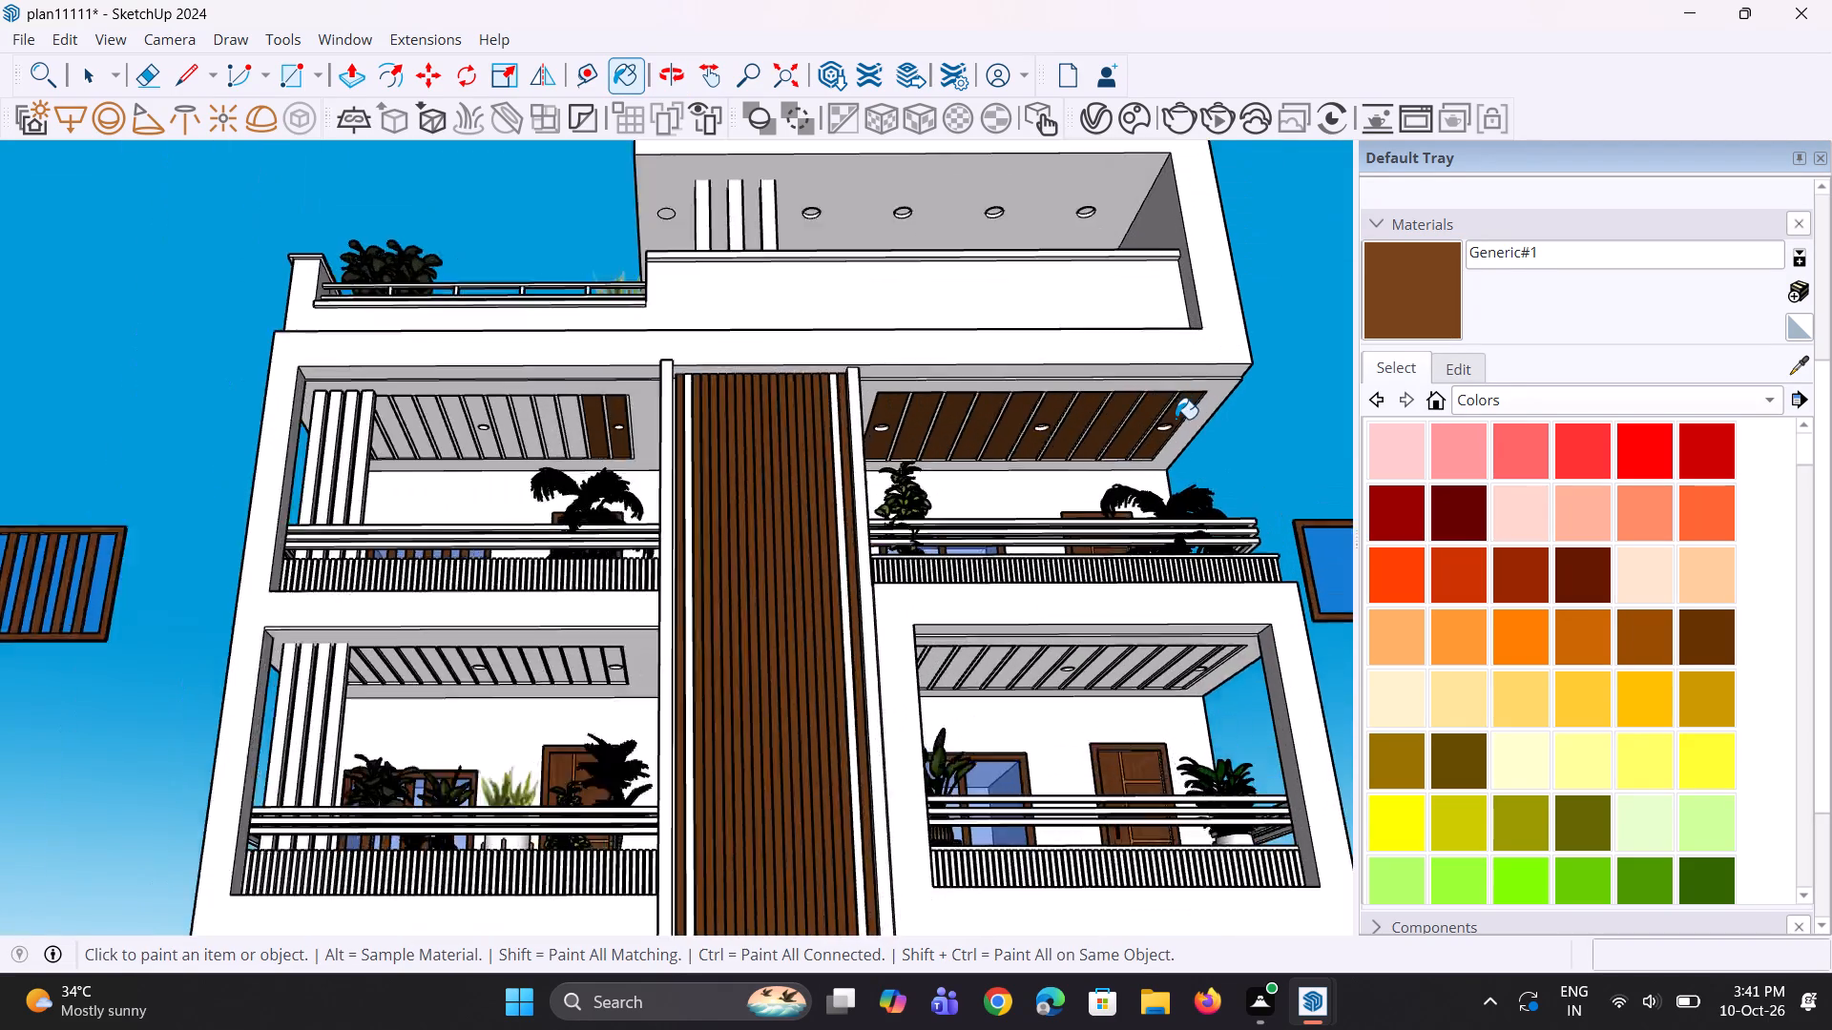
scroll(1176, 419, "up", 3)
left_click(1179, 414)
left_click(1141, 417)
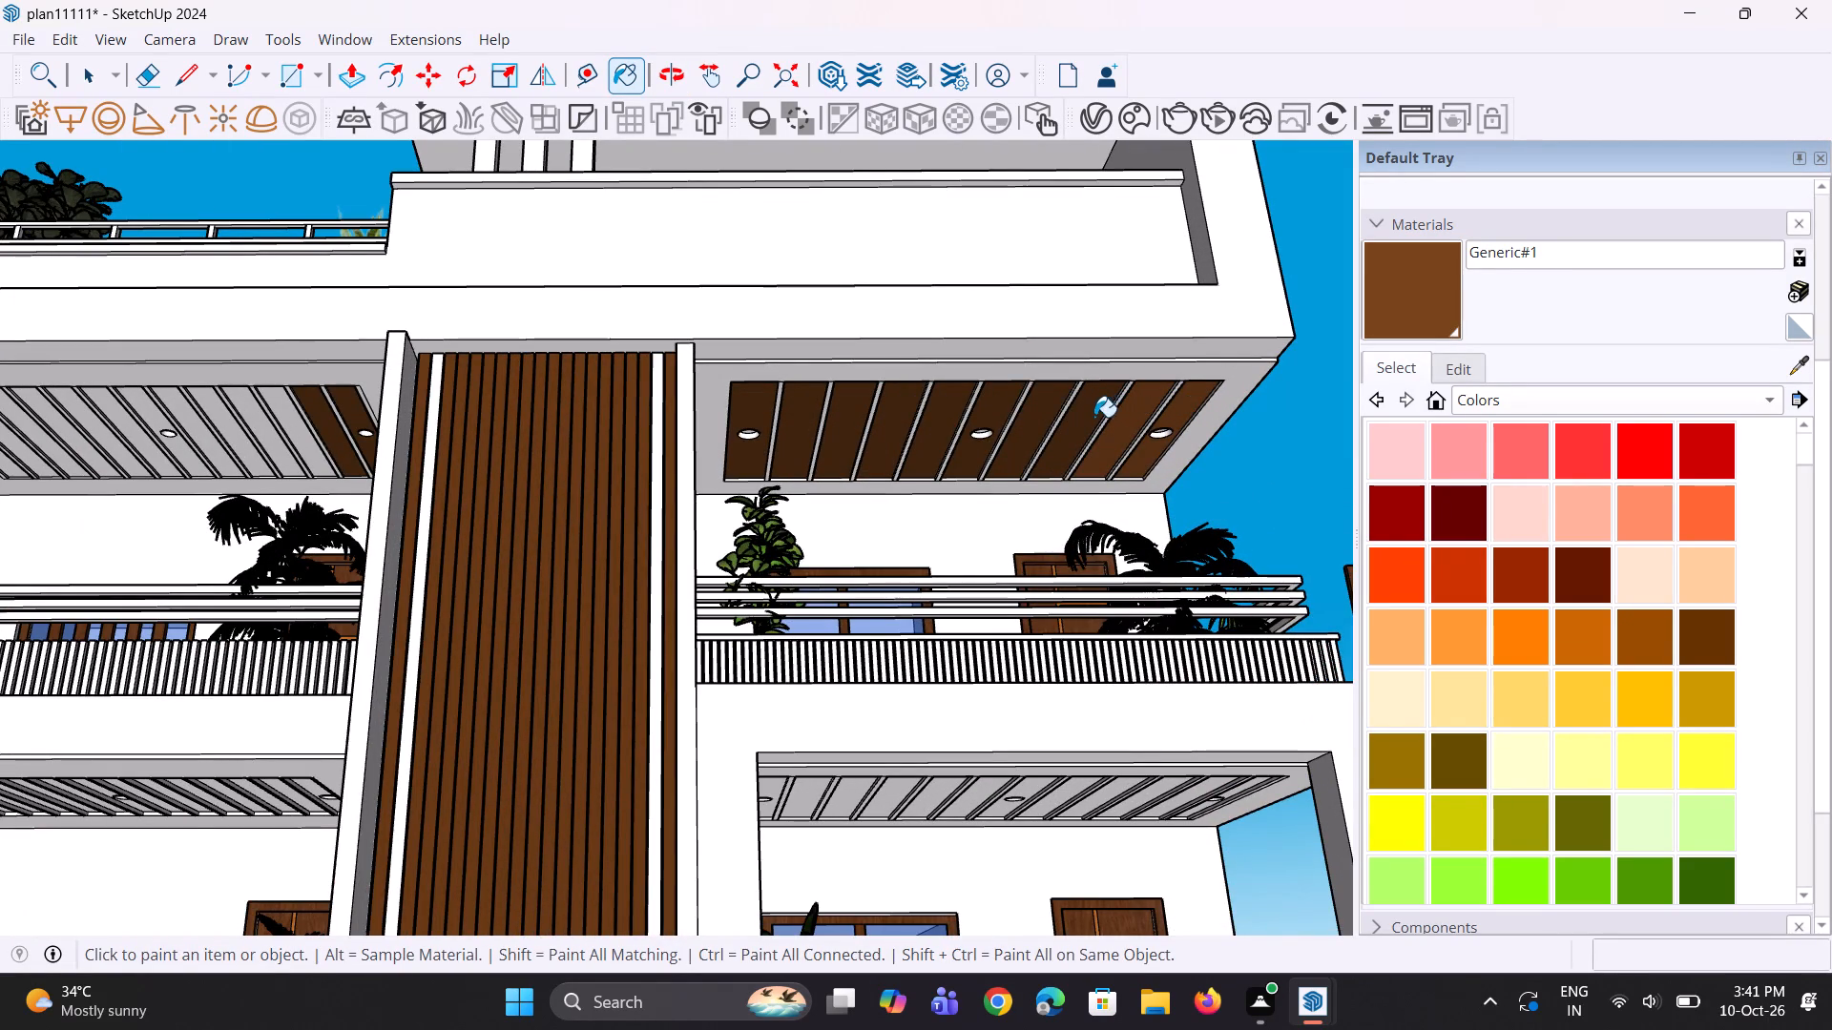
left_click(1093, 414)
left_click(1051, 403)
left_click(992, 401)
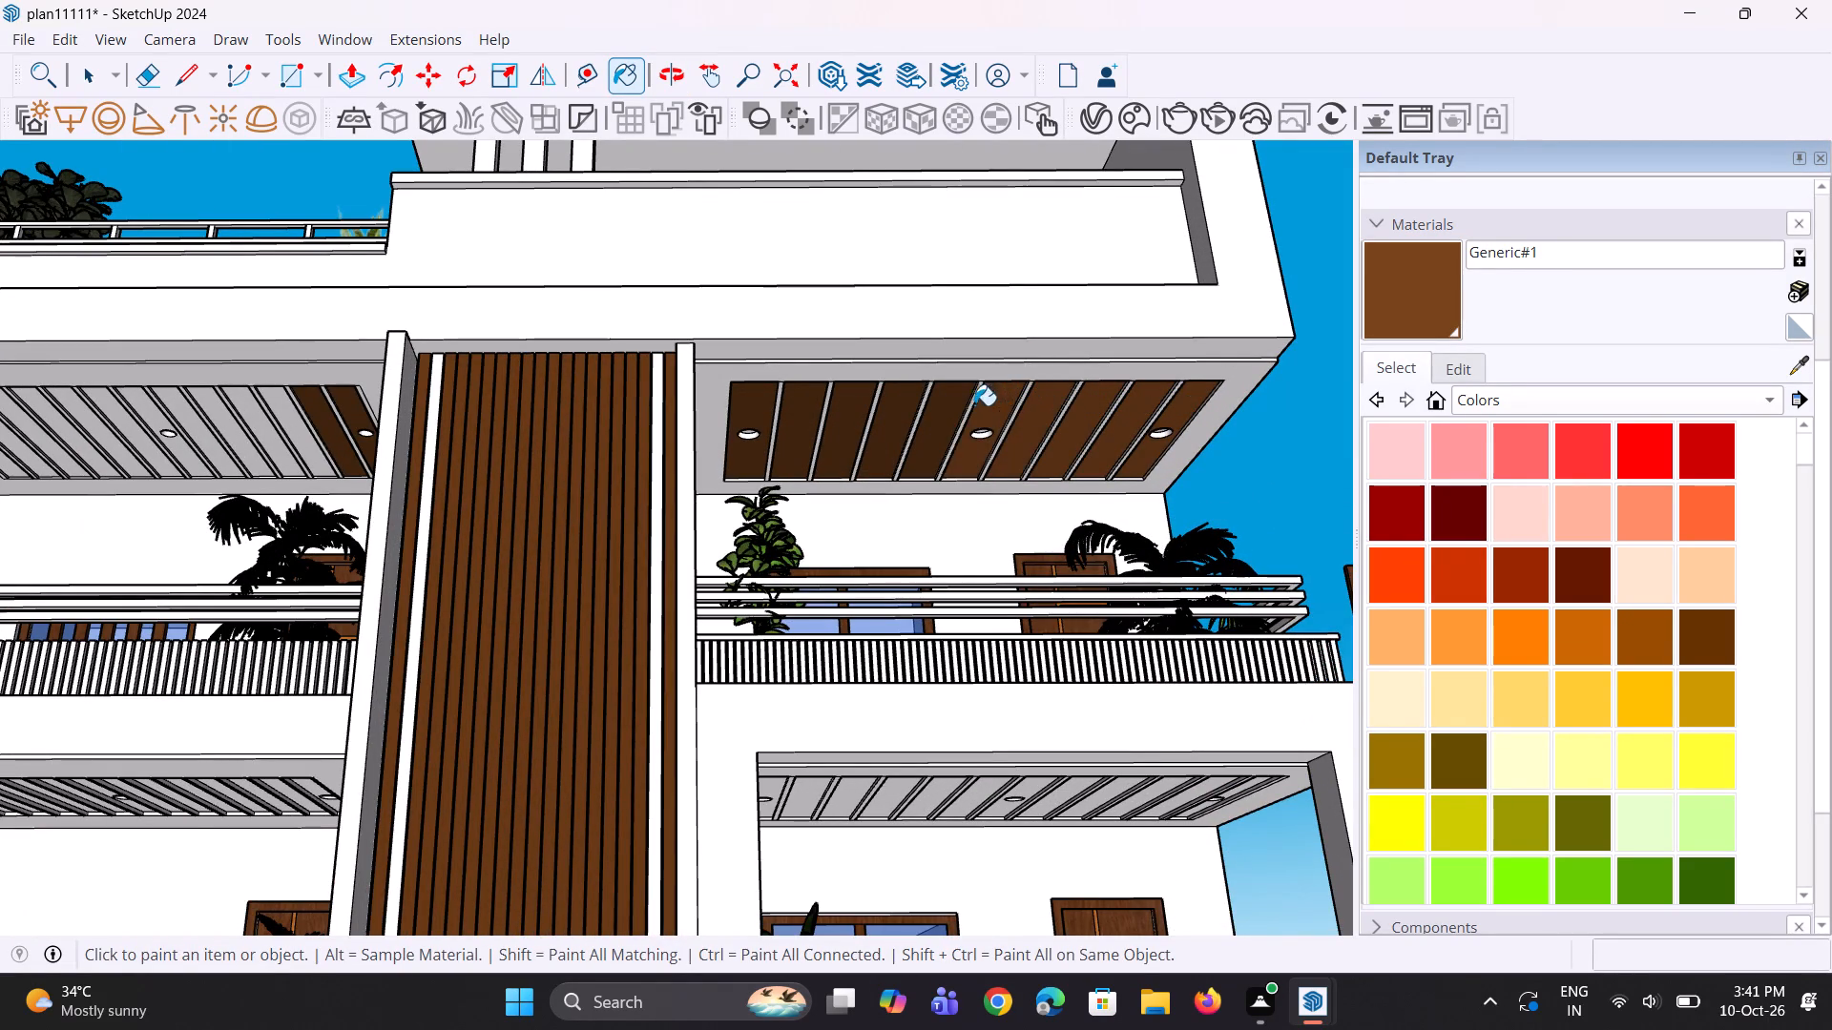
left_click(953, 405)
left_click(893, 428)
left_click(859, 426)
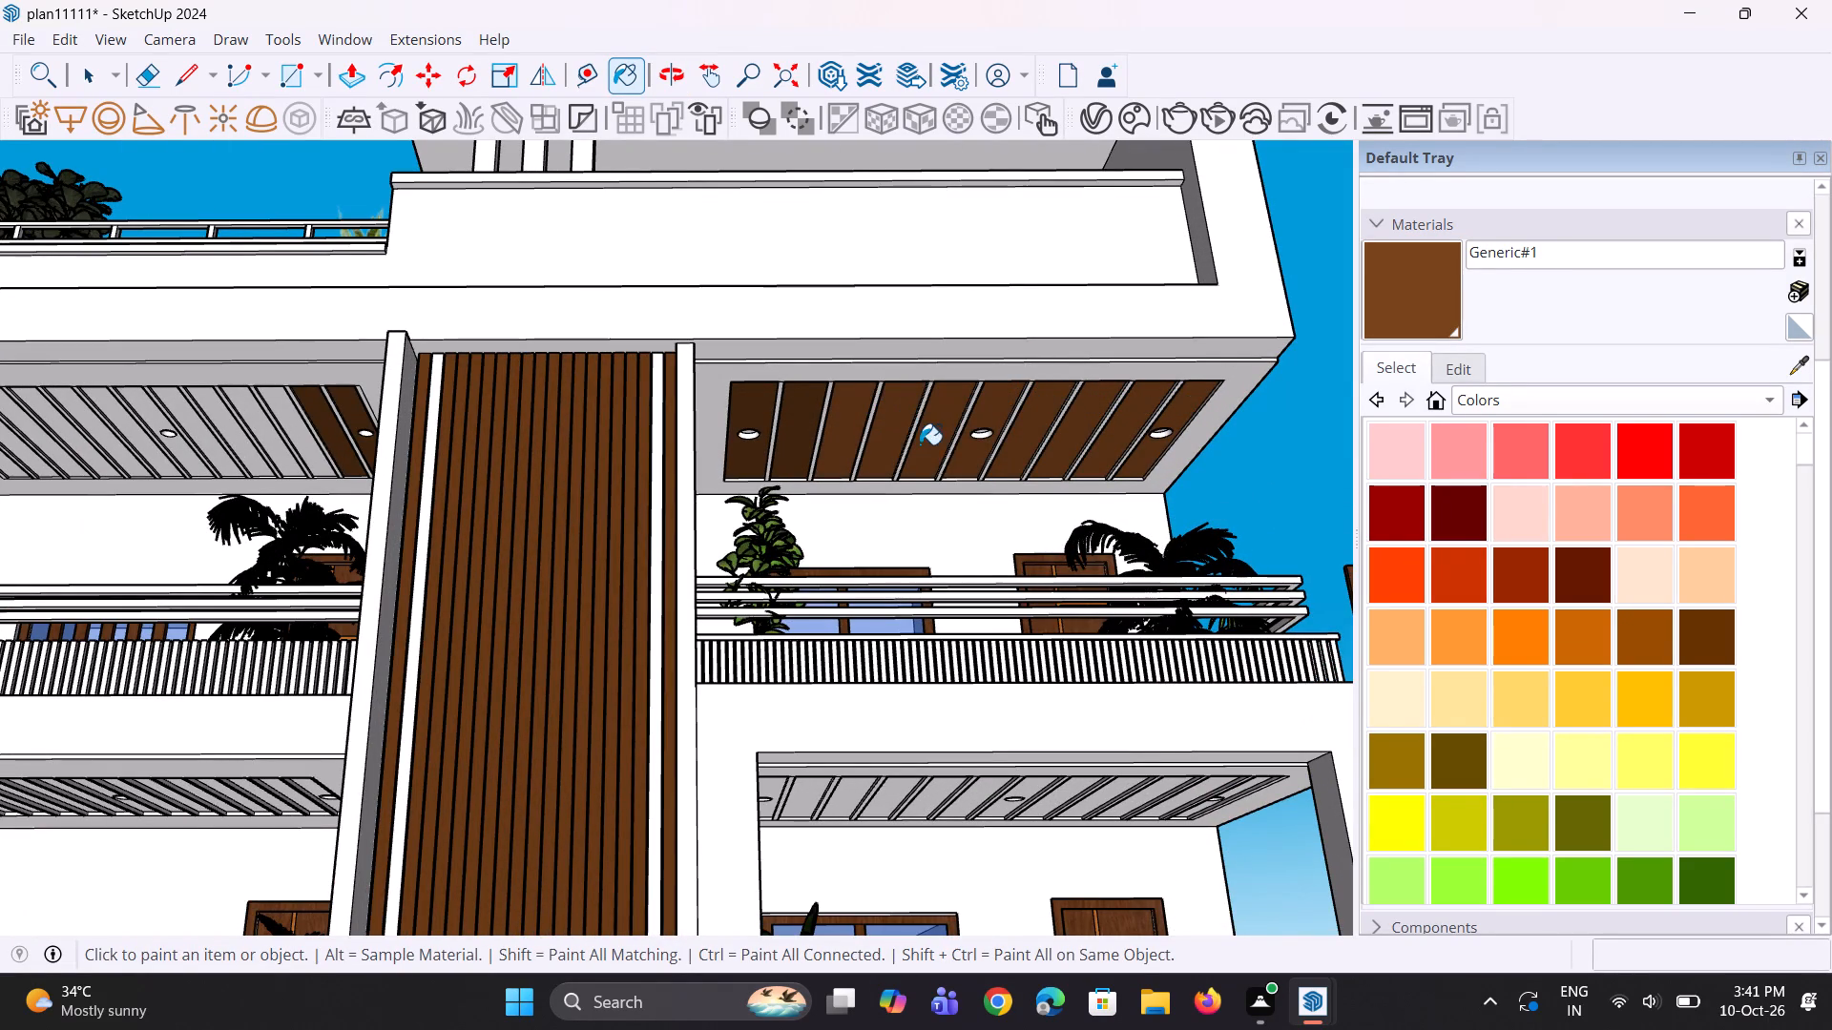
scroll(852, 439, "up", 2)
left_click(804, 427)
left_click(739, 403)
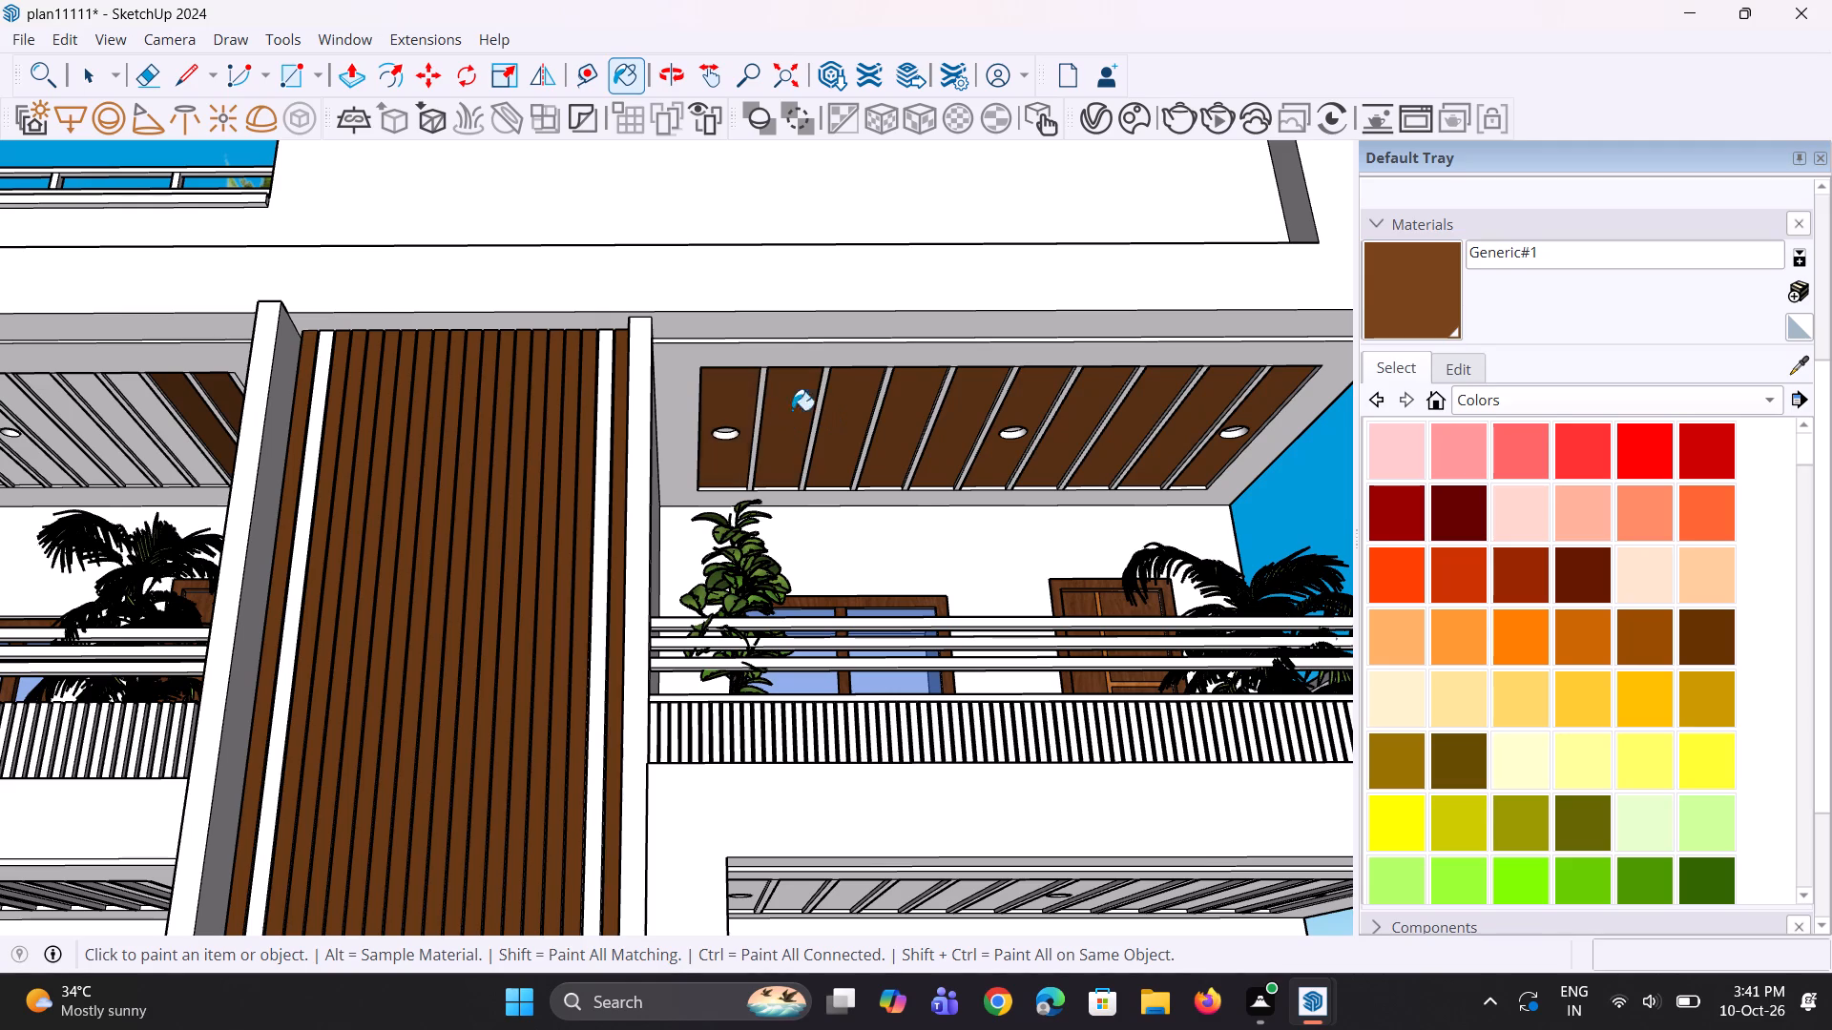
Paint the top-floor left balcony's ceiling panels with the new brown, from the slat-wall end outward past the middle light.
scroll(1138, 515, "down", 13)
scroll(722, 486, "up", 4)
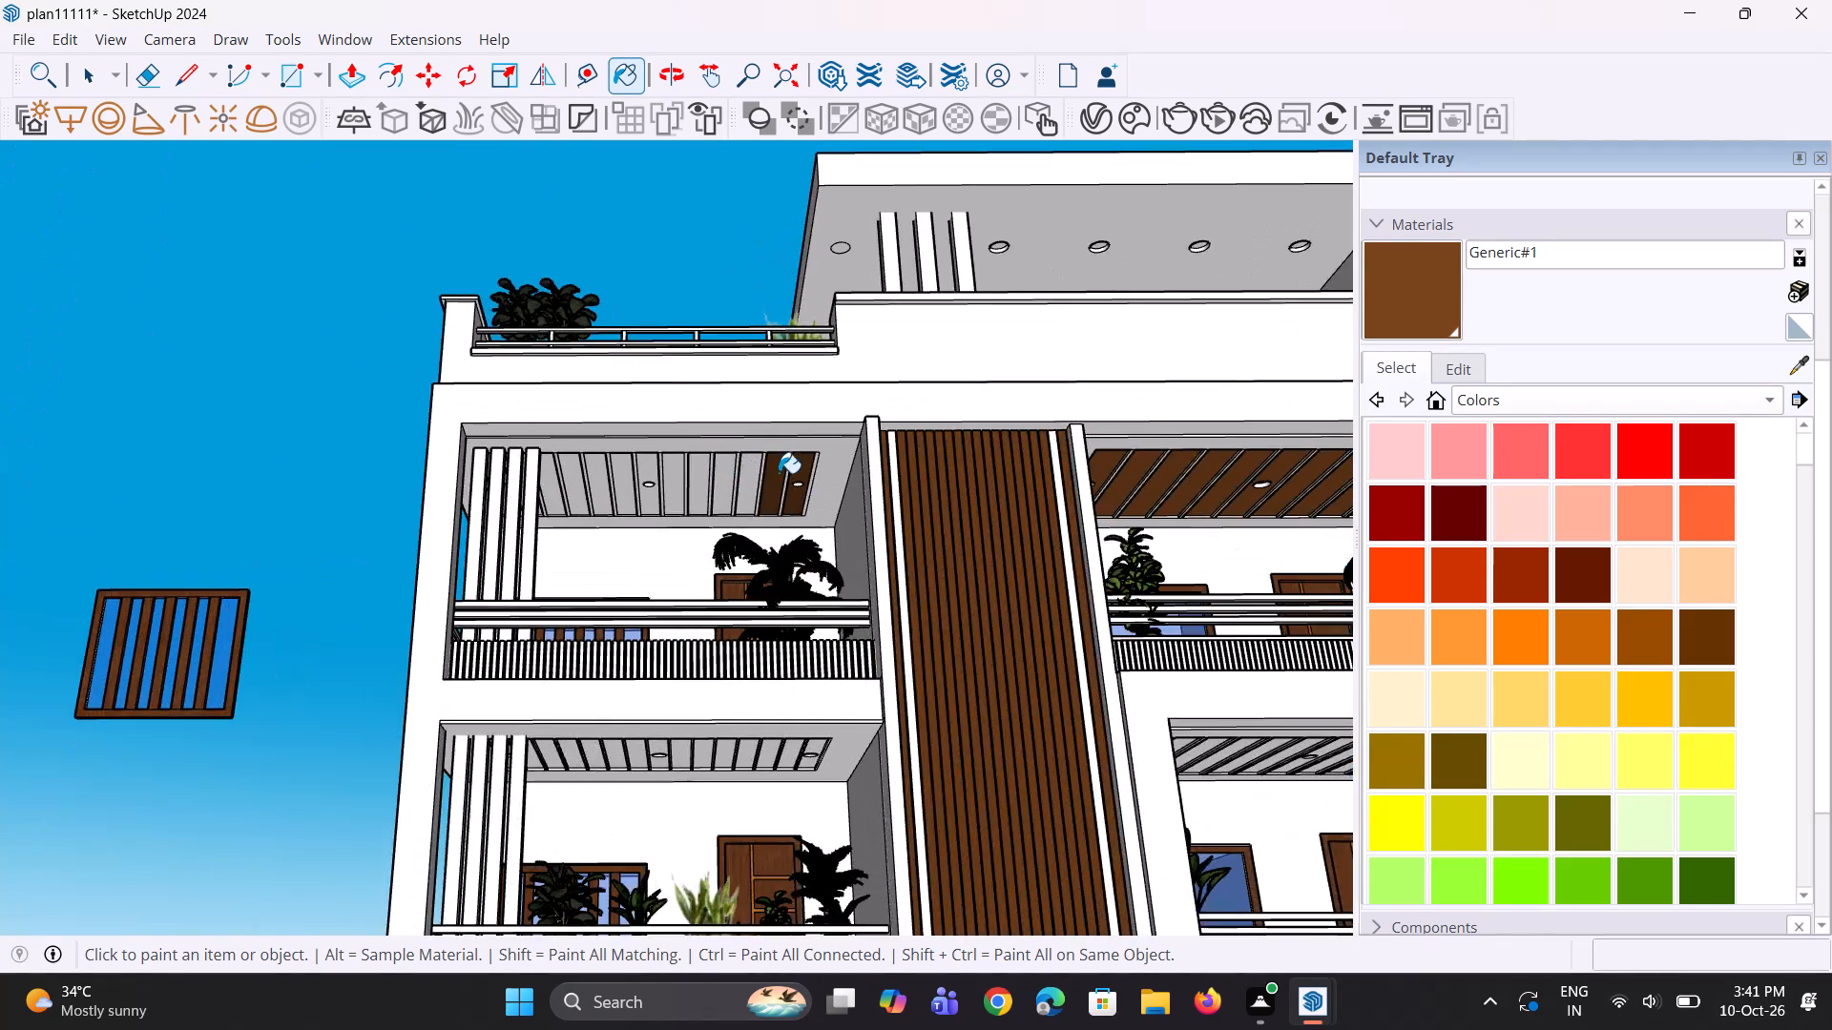
scroll(779, 473, "up", 5)
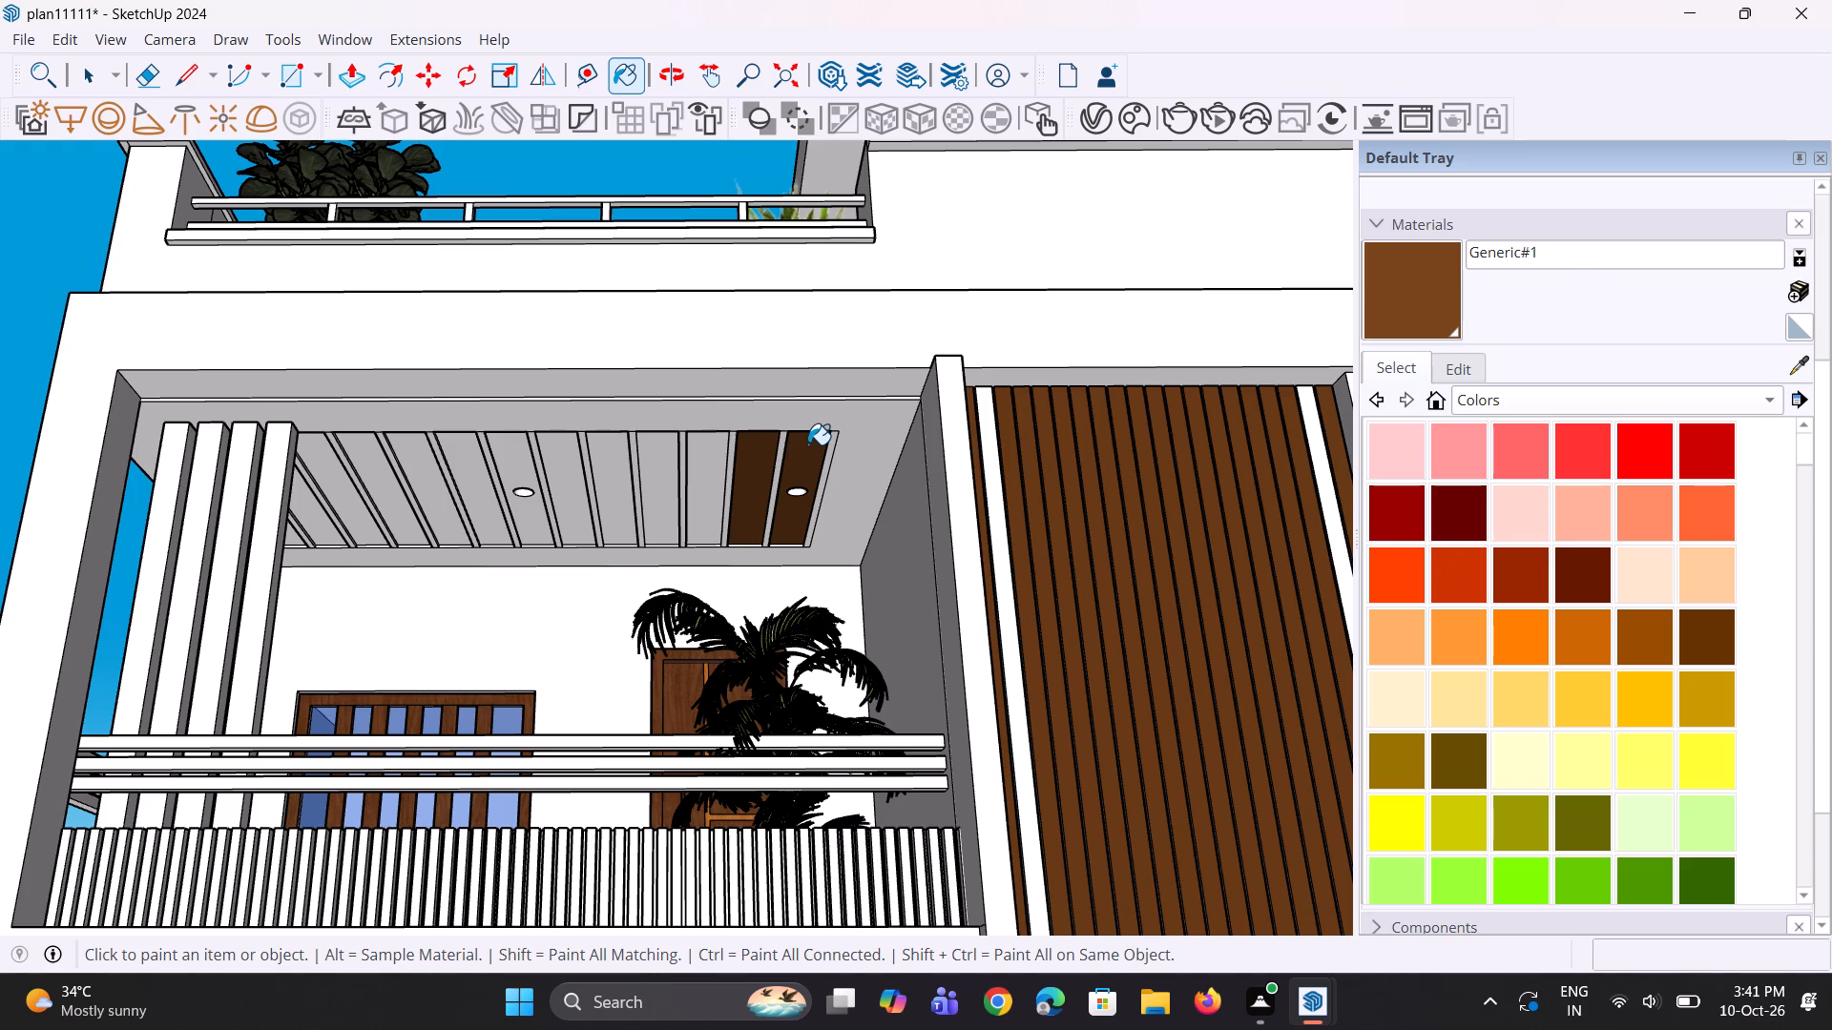
scroll(733, 582, "up", 3)
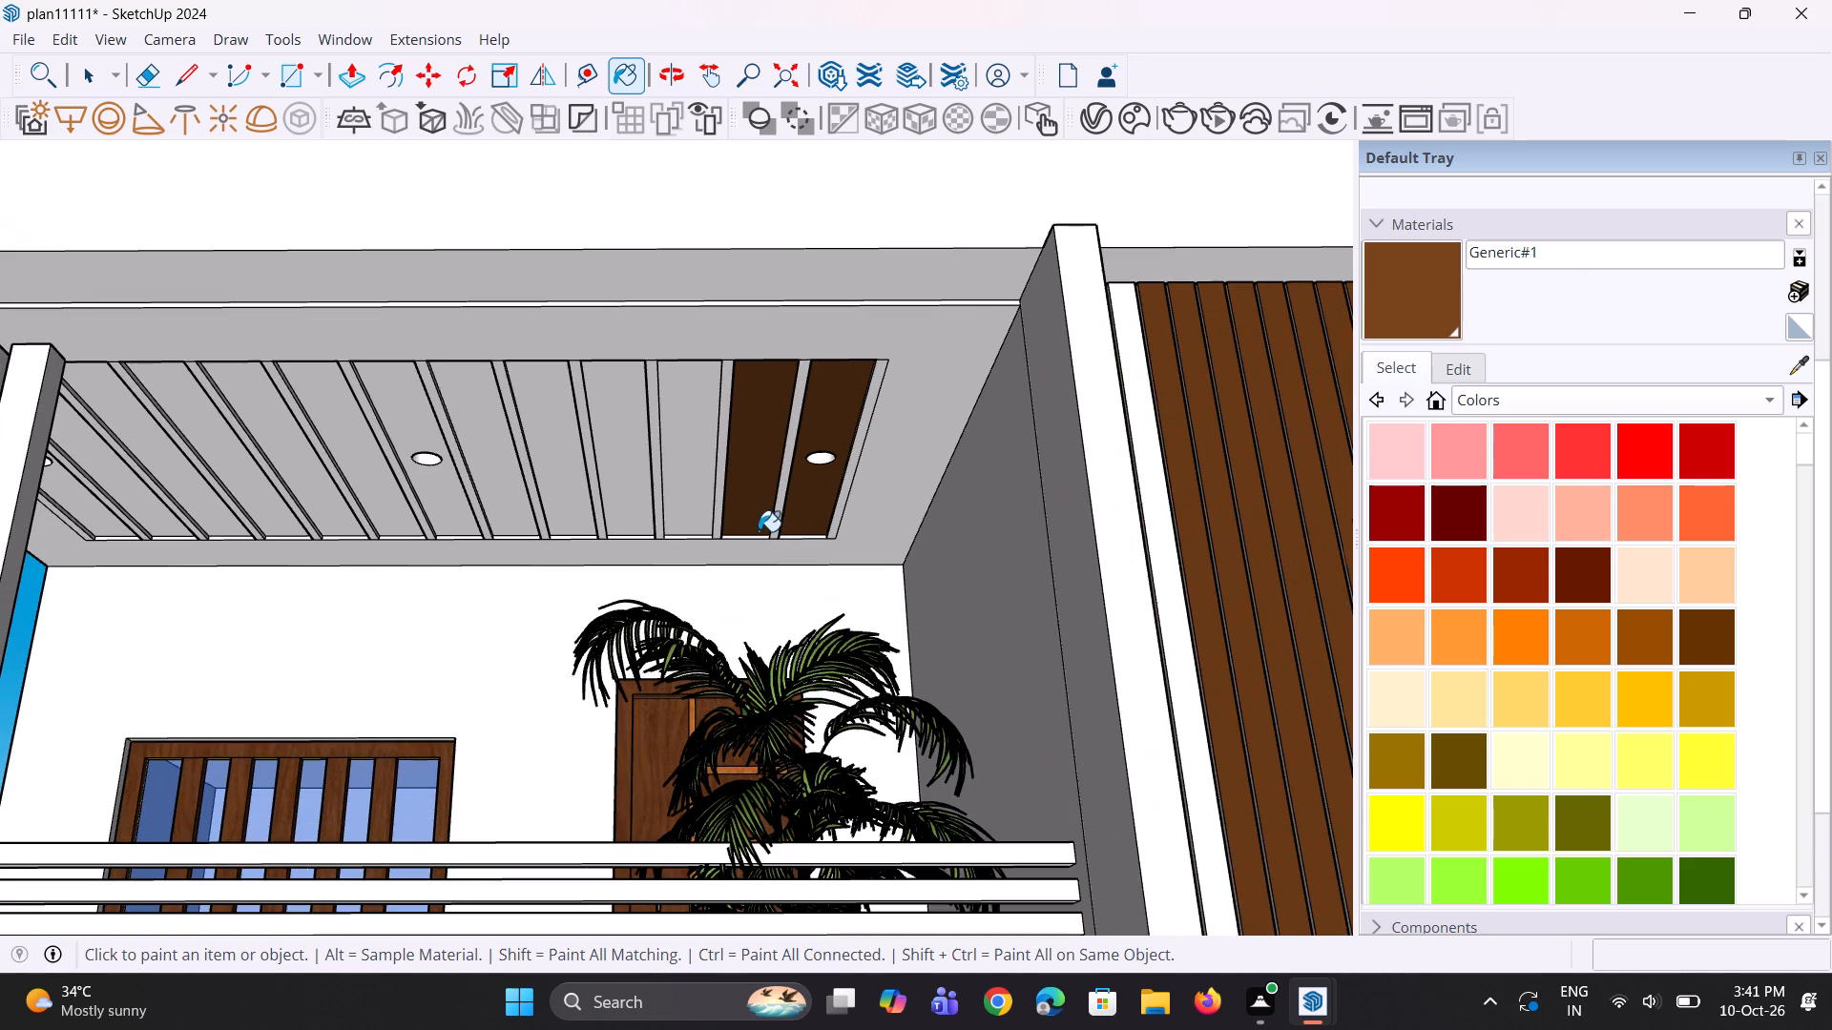
left_click(759, 525)
left_click(688, 485)
left_click(825, 442)
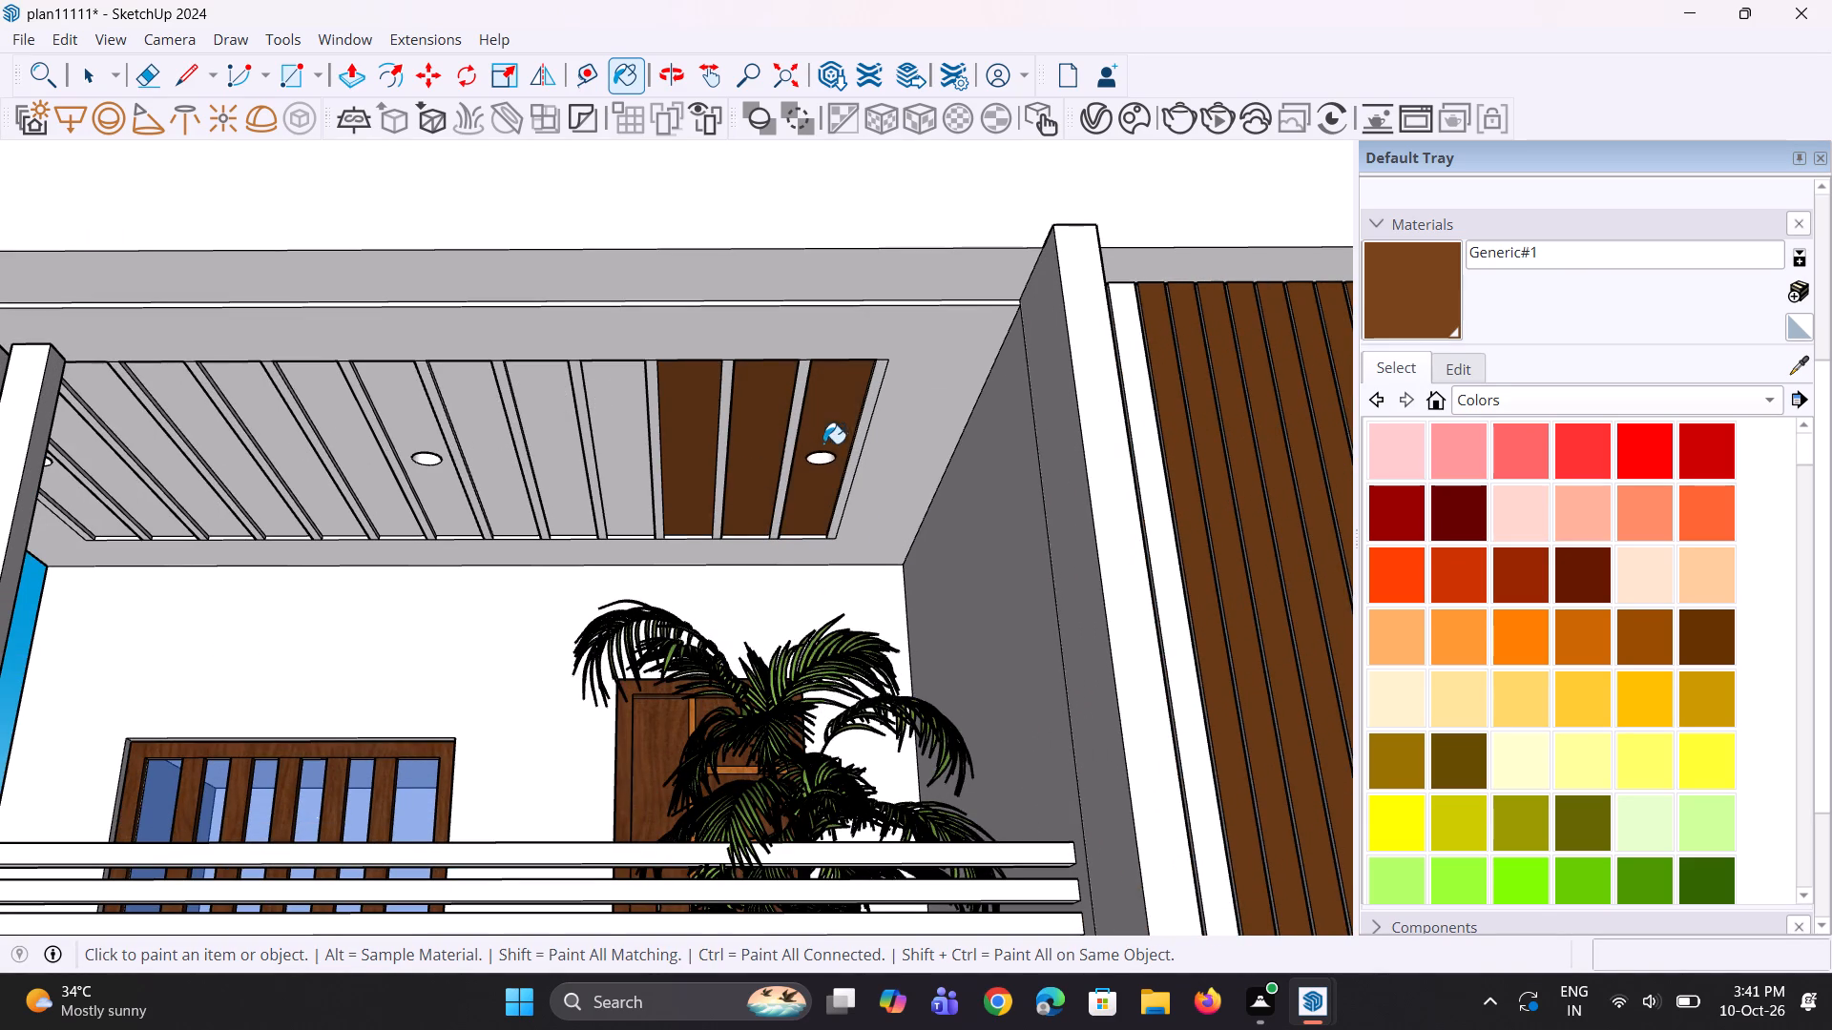
left_click(623, 506)
left_click(578, 490)
scroll(704, 589, "down", 4)
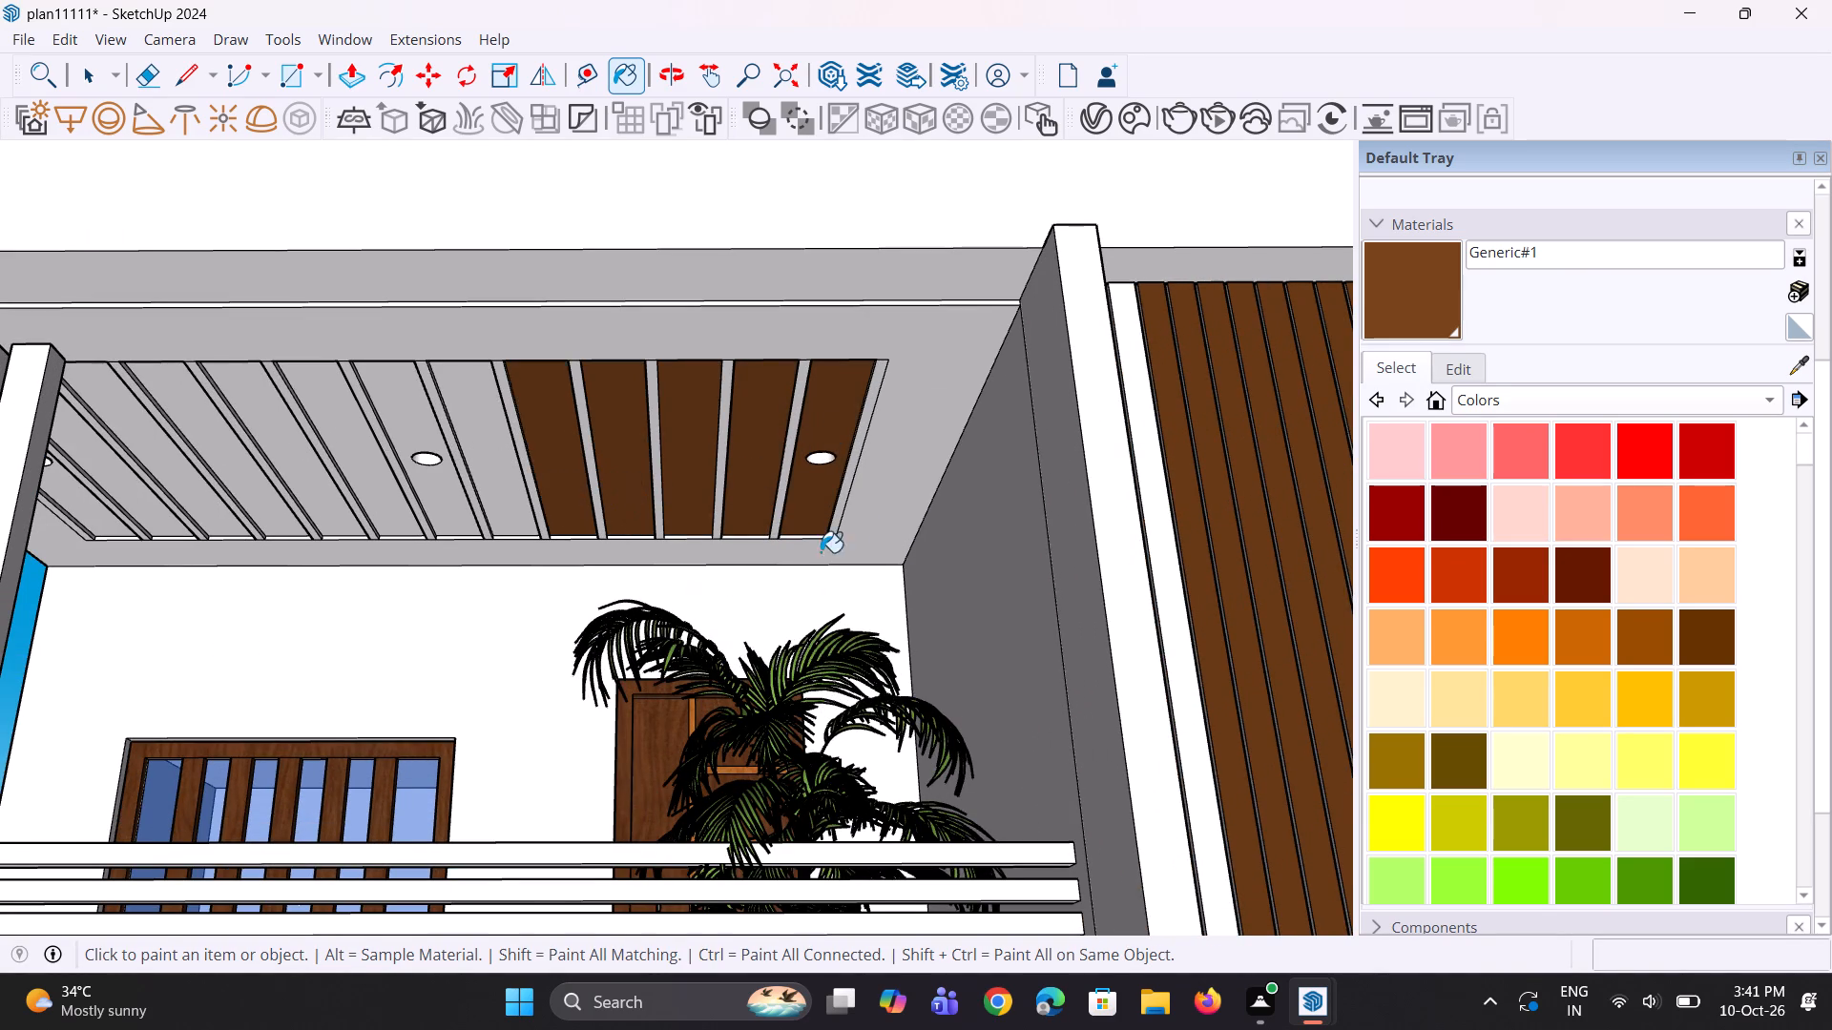
scroll(841, 543, "down", 3)
scroll(459, 475, "up", 3)
scroll(643, 486, "up", 2)
left_click(670, 476)
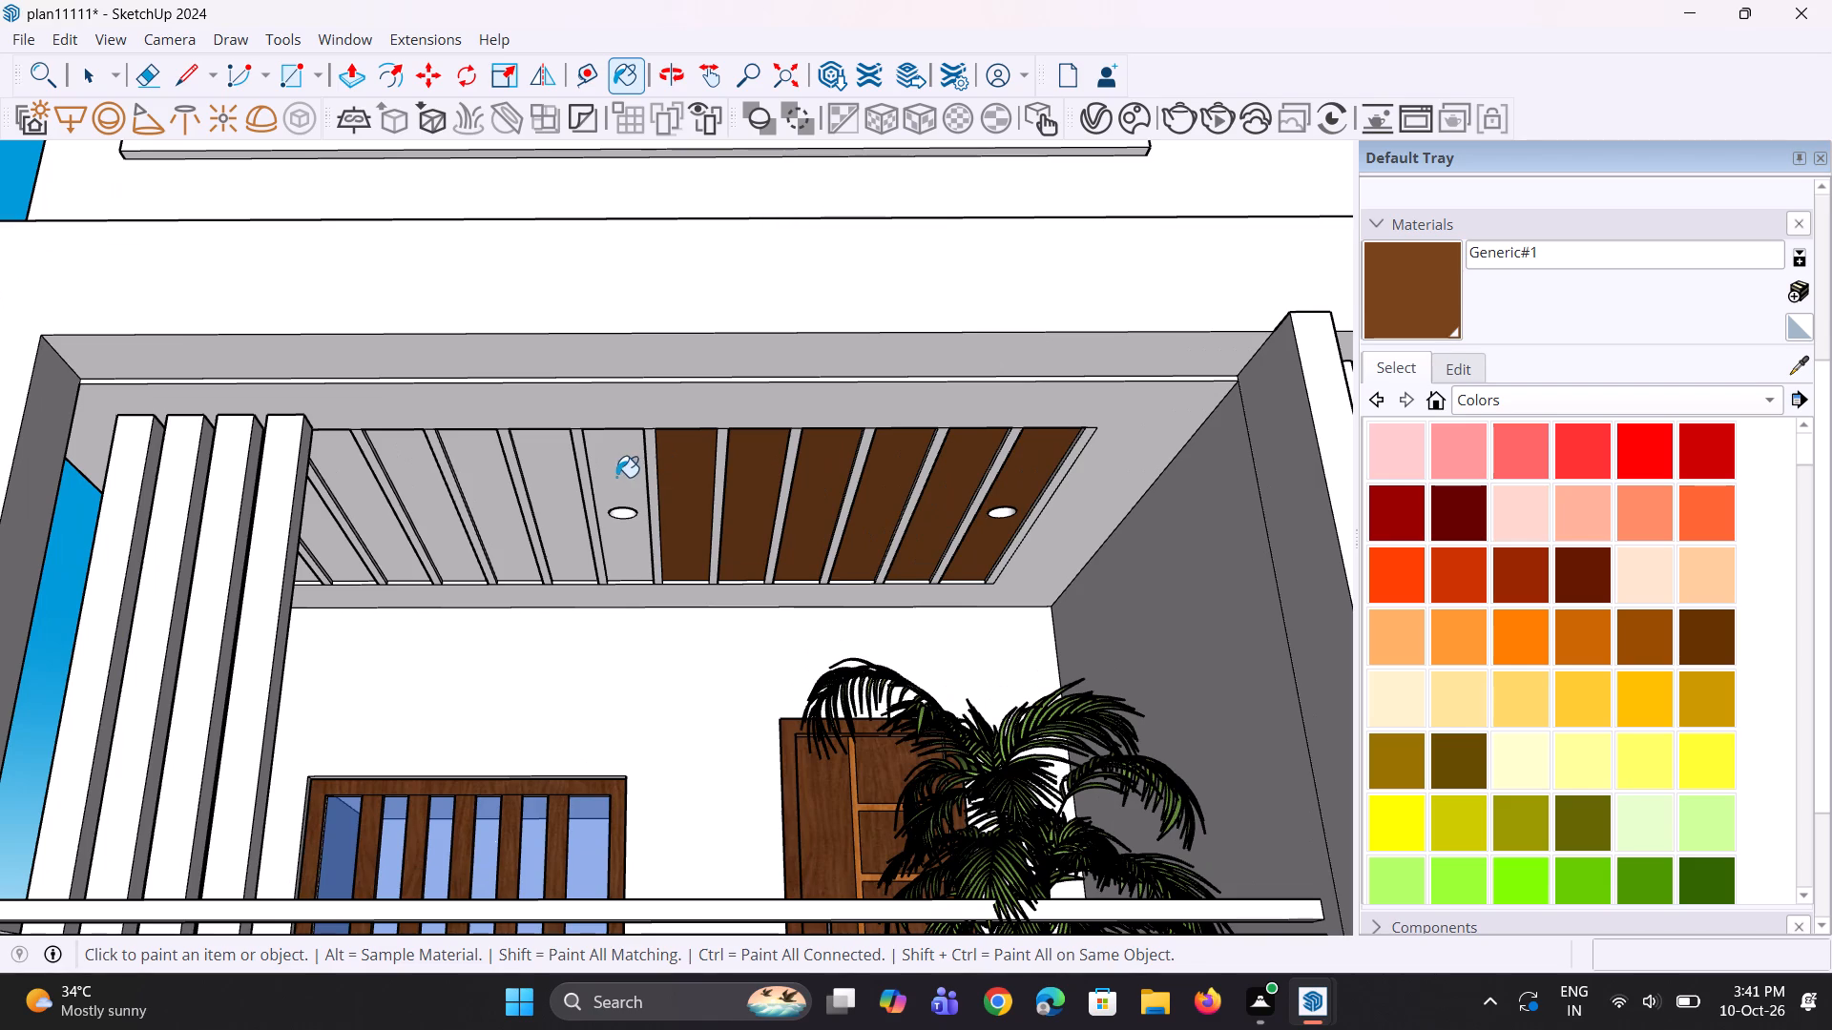
left_click(611, 477)
left_click(556, 505)
left_click(510, 532)
left_click(479, 543)
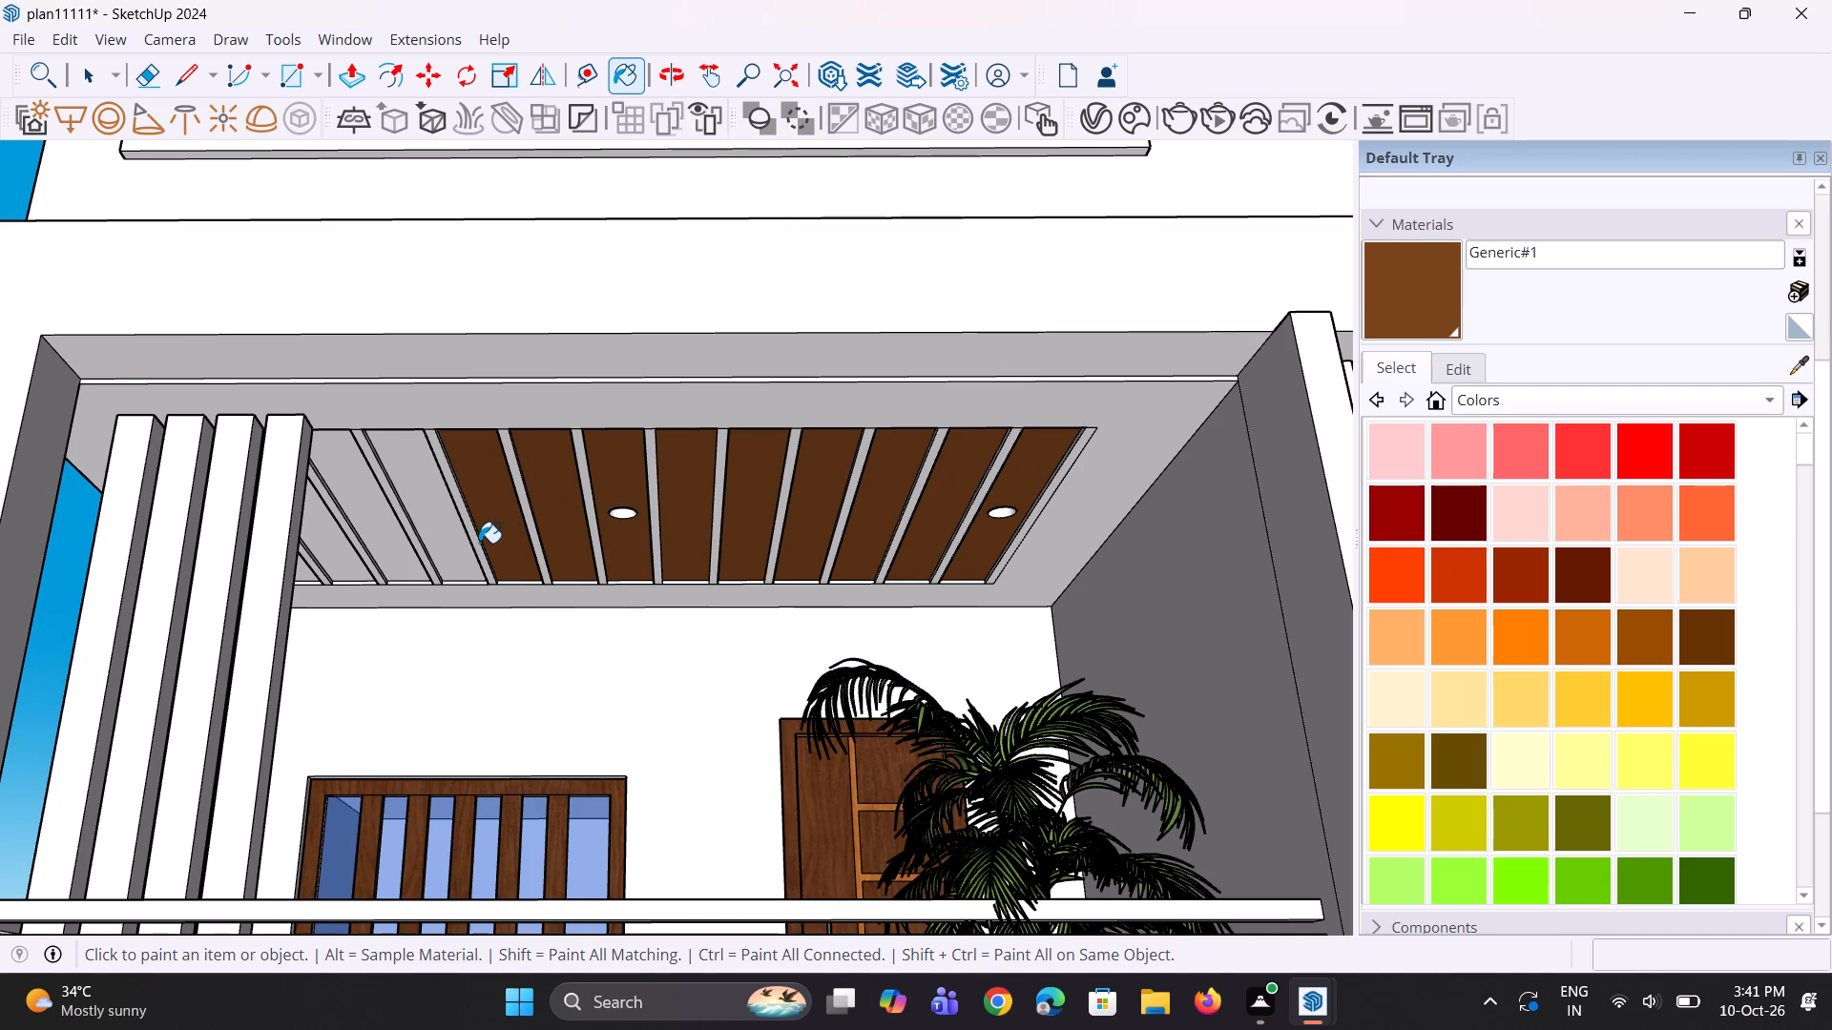
Paint the remaining ceiling panels of the top-floor left balcony, beside the vertical white fins, with the new brown material.
scroll(661, 566, "down", 4)
middle_click_drag(716, 574, 543, 544)
scroll(479, 595, "up", 4)
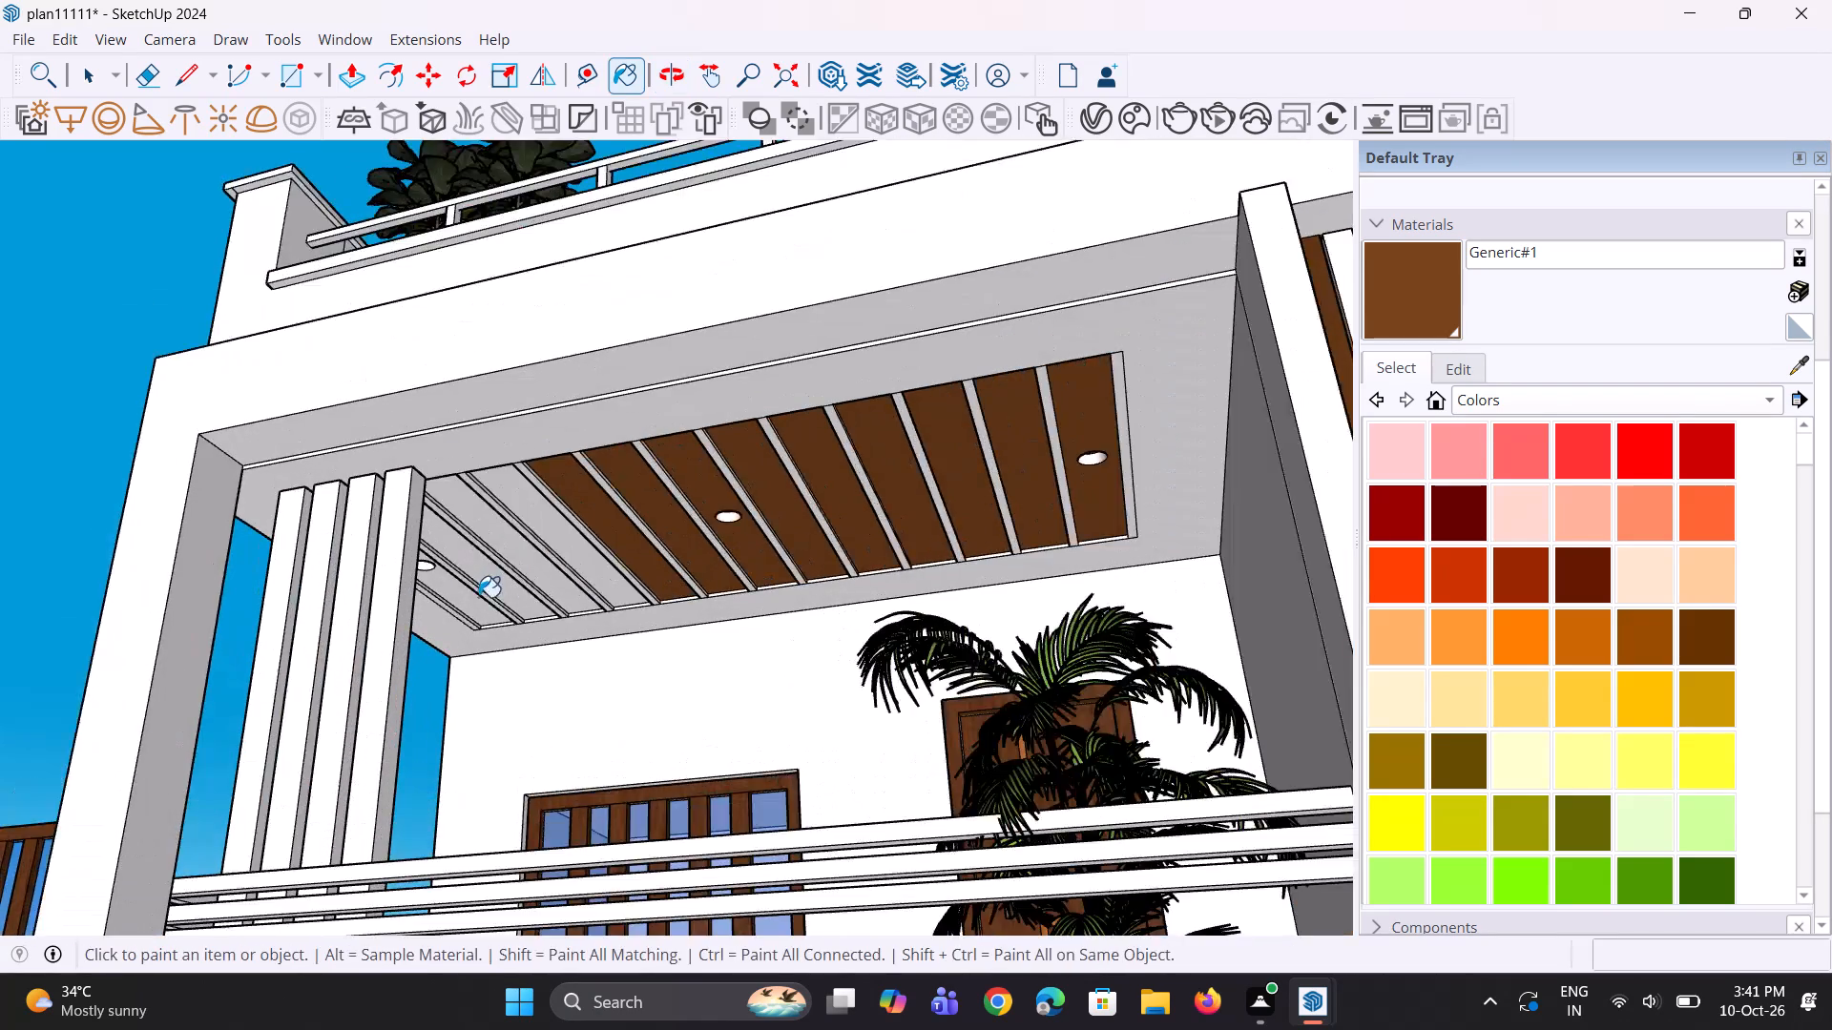
scroll(478, 597, "up", 3)
left_click(460, 608)
left_click(497, 586)
left_click(555, 547)
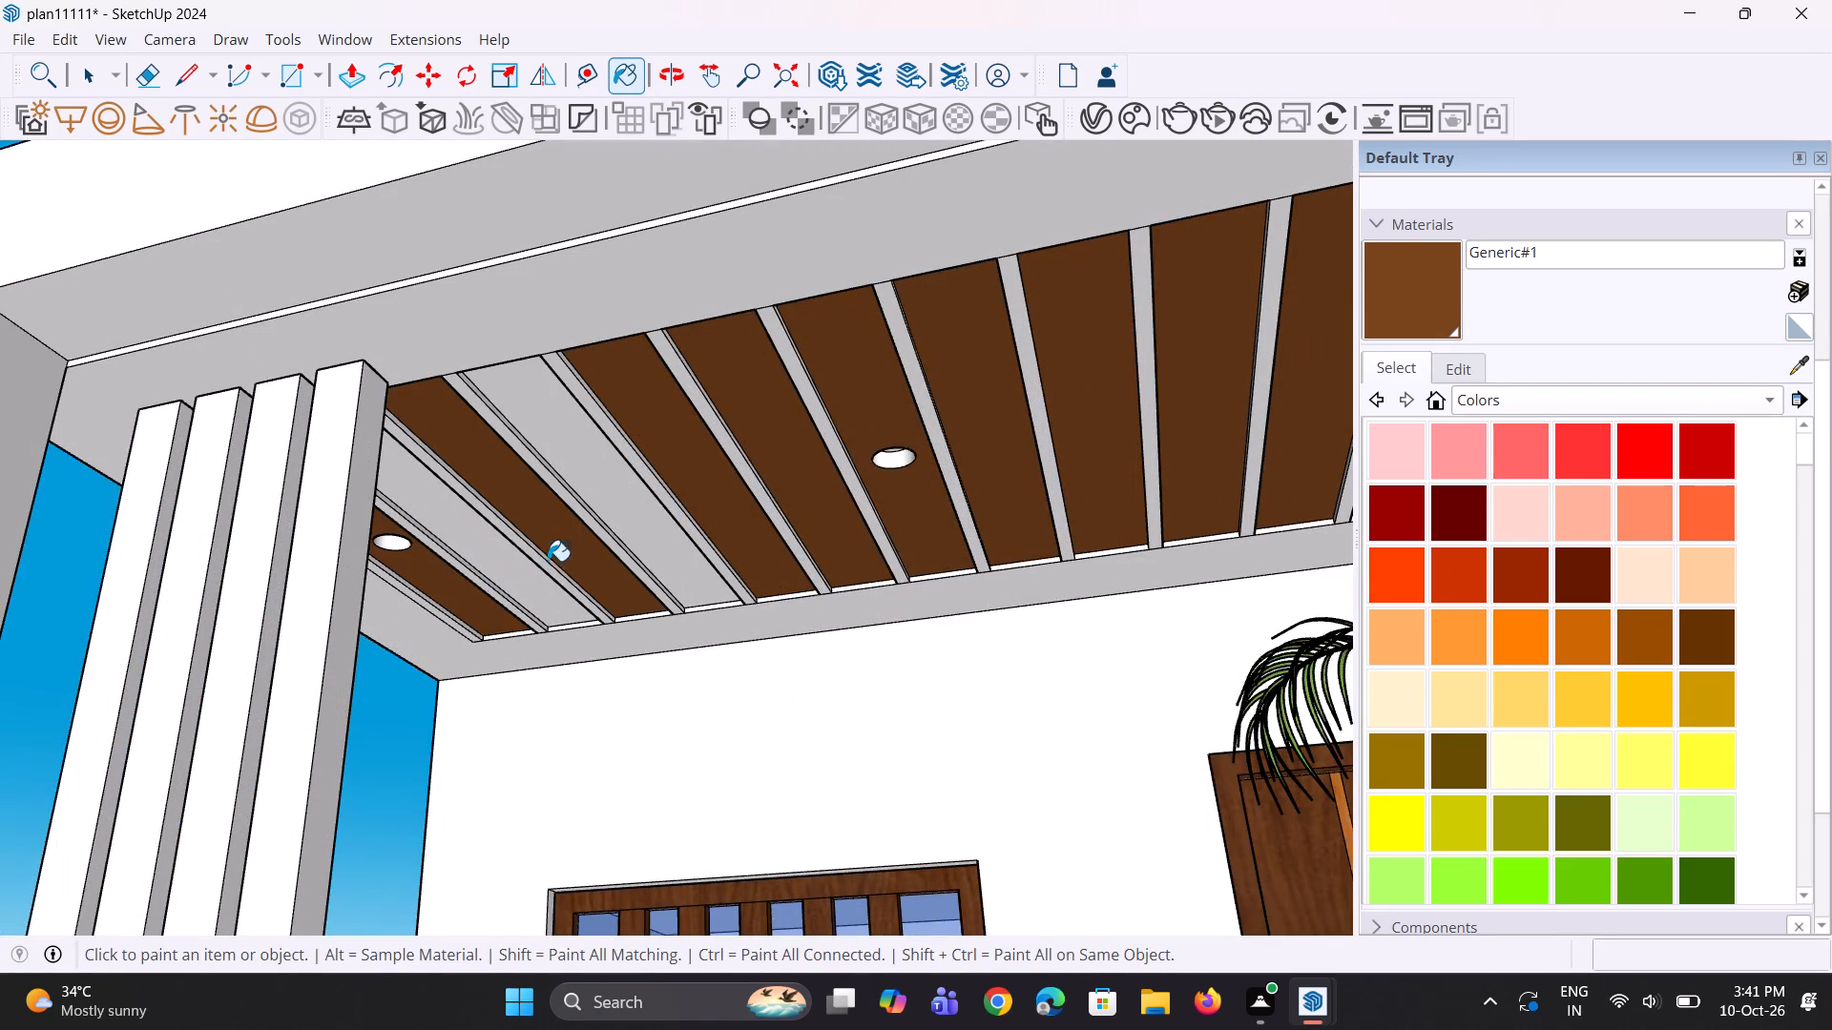
left_click(532, 591)
left_click(623, 548)
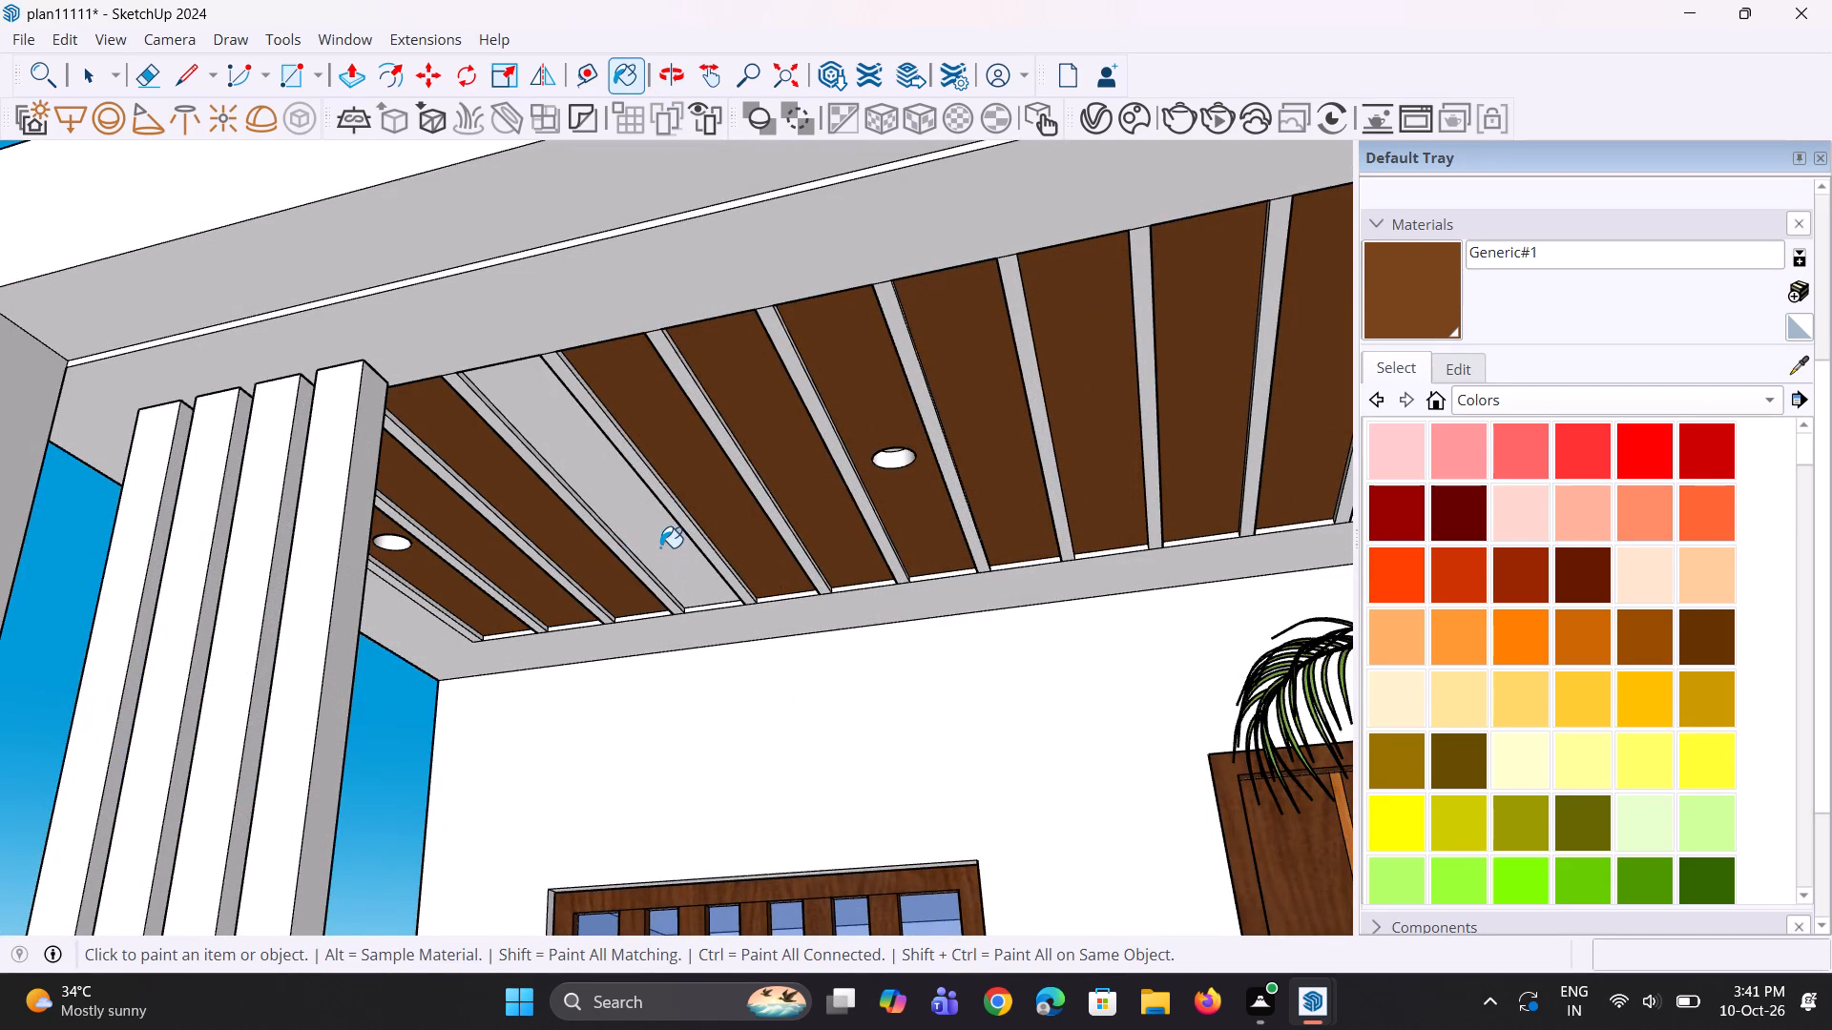
left_click(660, 547)
Paint the four ceiling panels nearest the slat wall in the right balcony one floor down with the new brown material.
scroll(652, 558, "down", 11)
middle_click_drag(697, 593, 864, 604)
scroll(749, 571, "down", 2)
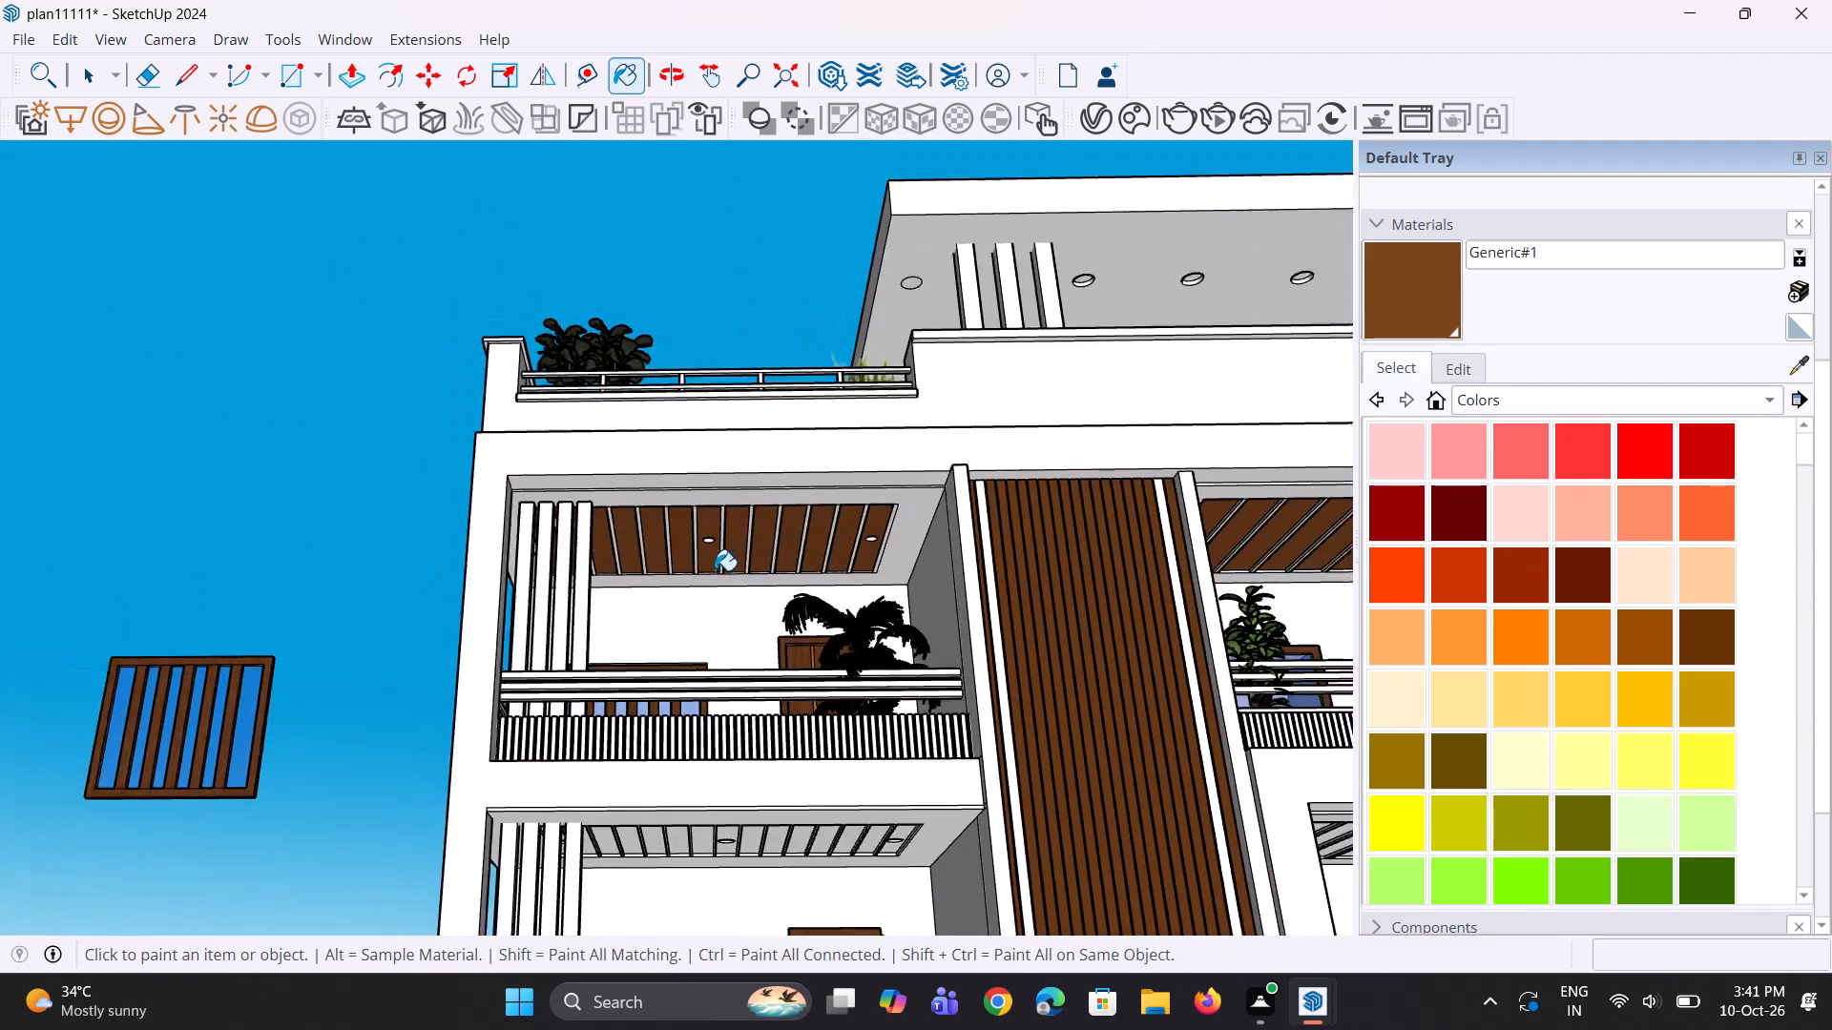
scroll(715, 570, "down", 4)
middle_click_drag(790, 596, 802, 733)
scroll(915, 785, "up", 6)
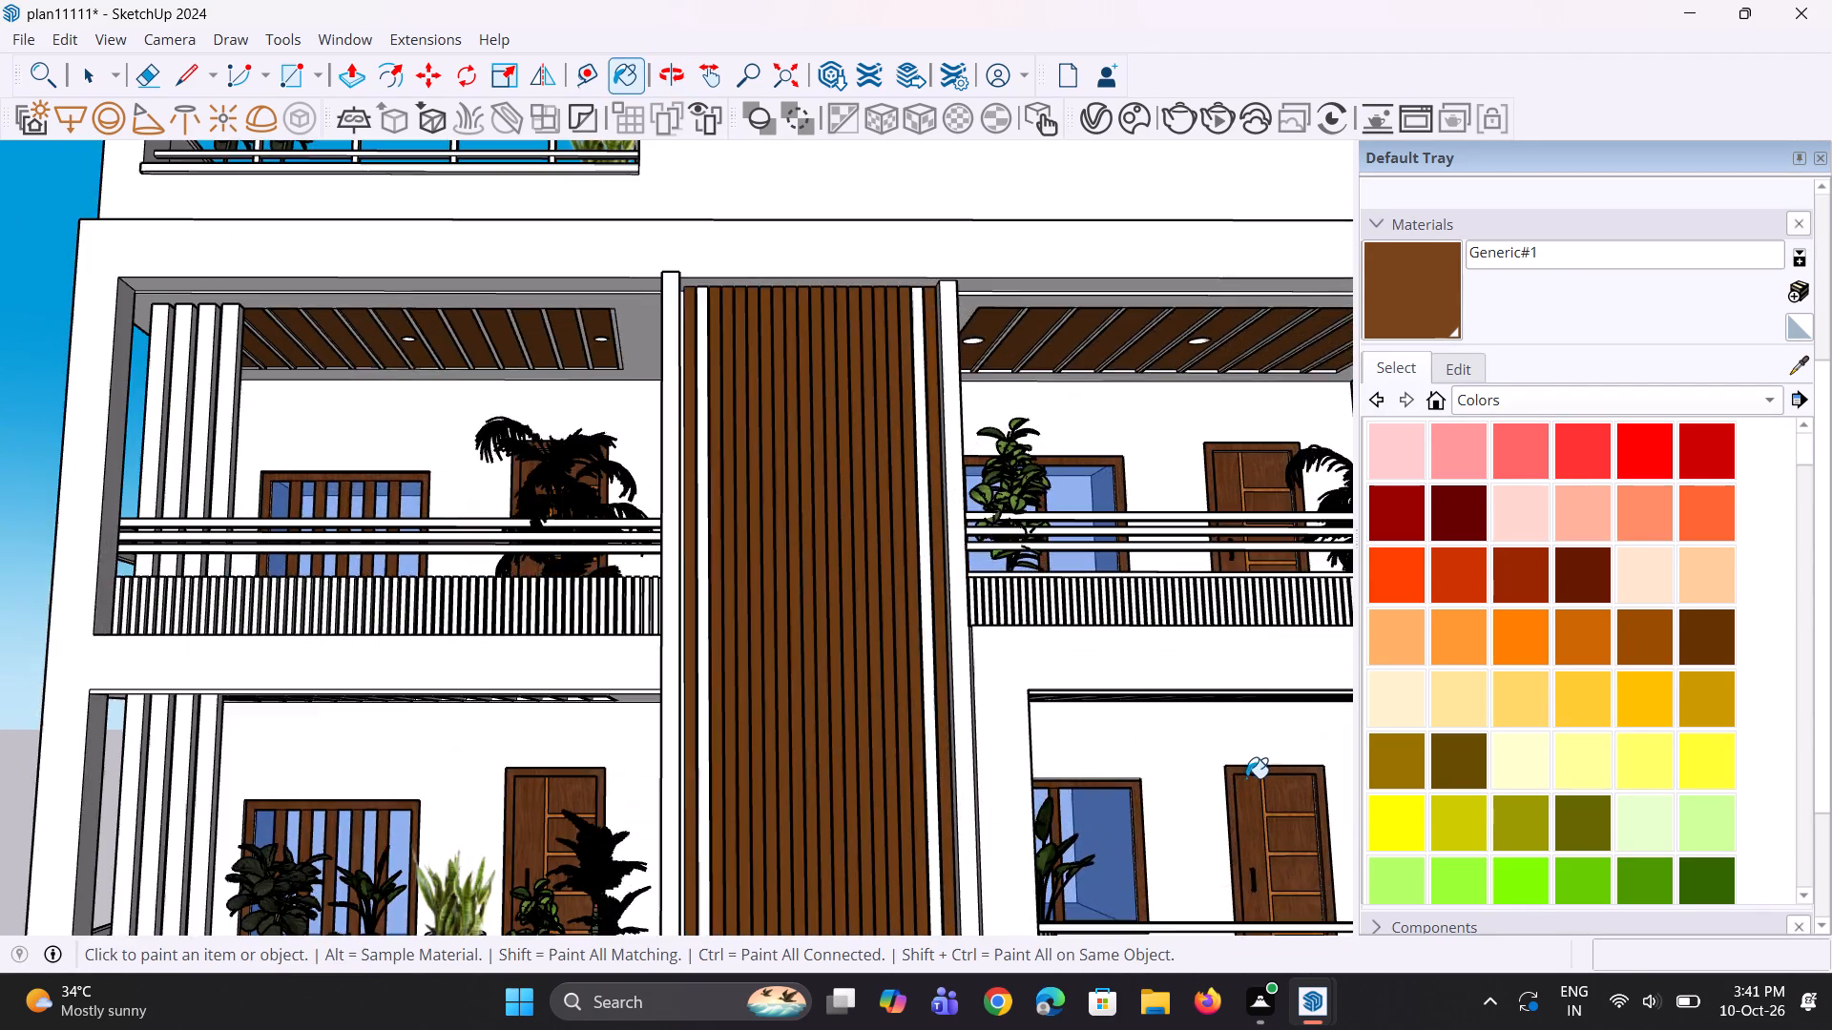
middle_click_drag(1246, 778, 1099, 540)
scroll(1116, 585, "up", 3)
left_click(1012, 609)
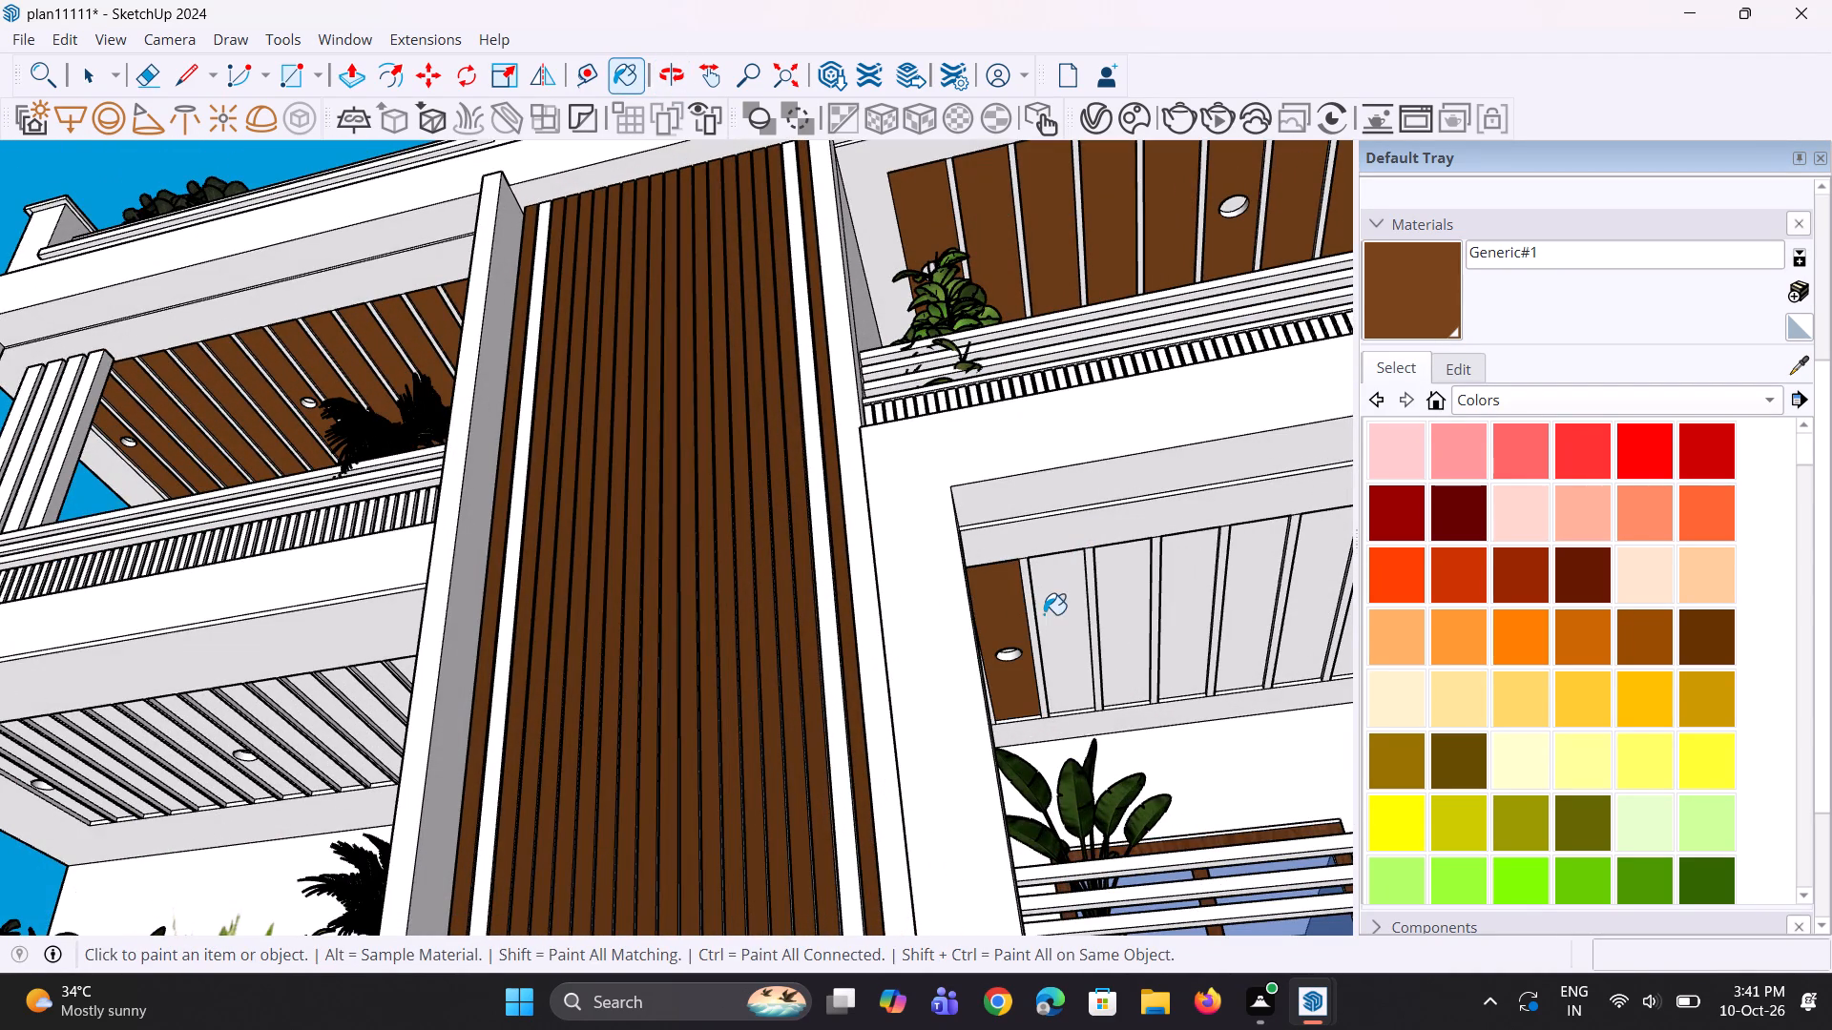
left_click(1052, 614)
left_click(1122, 618)
left_click(1193, 618)
Paint the remaining ceiling panels of the right balcony one floor below the top with the new brown material.
scroll(1062, 651, "down", 3)
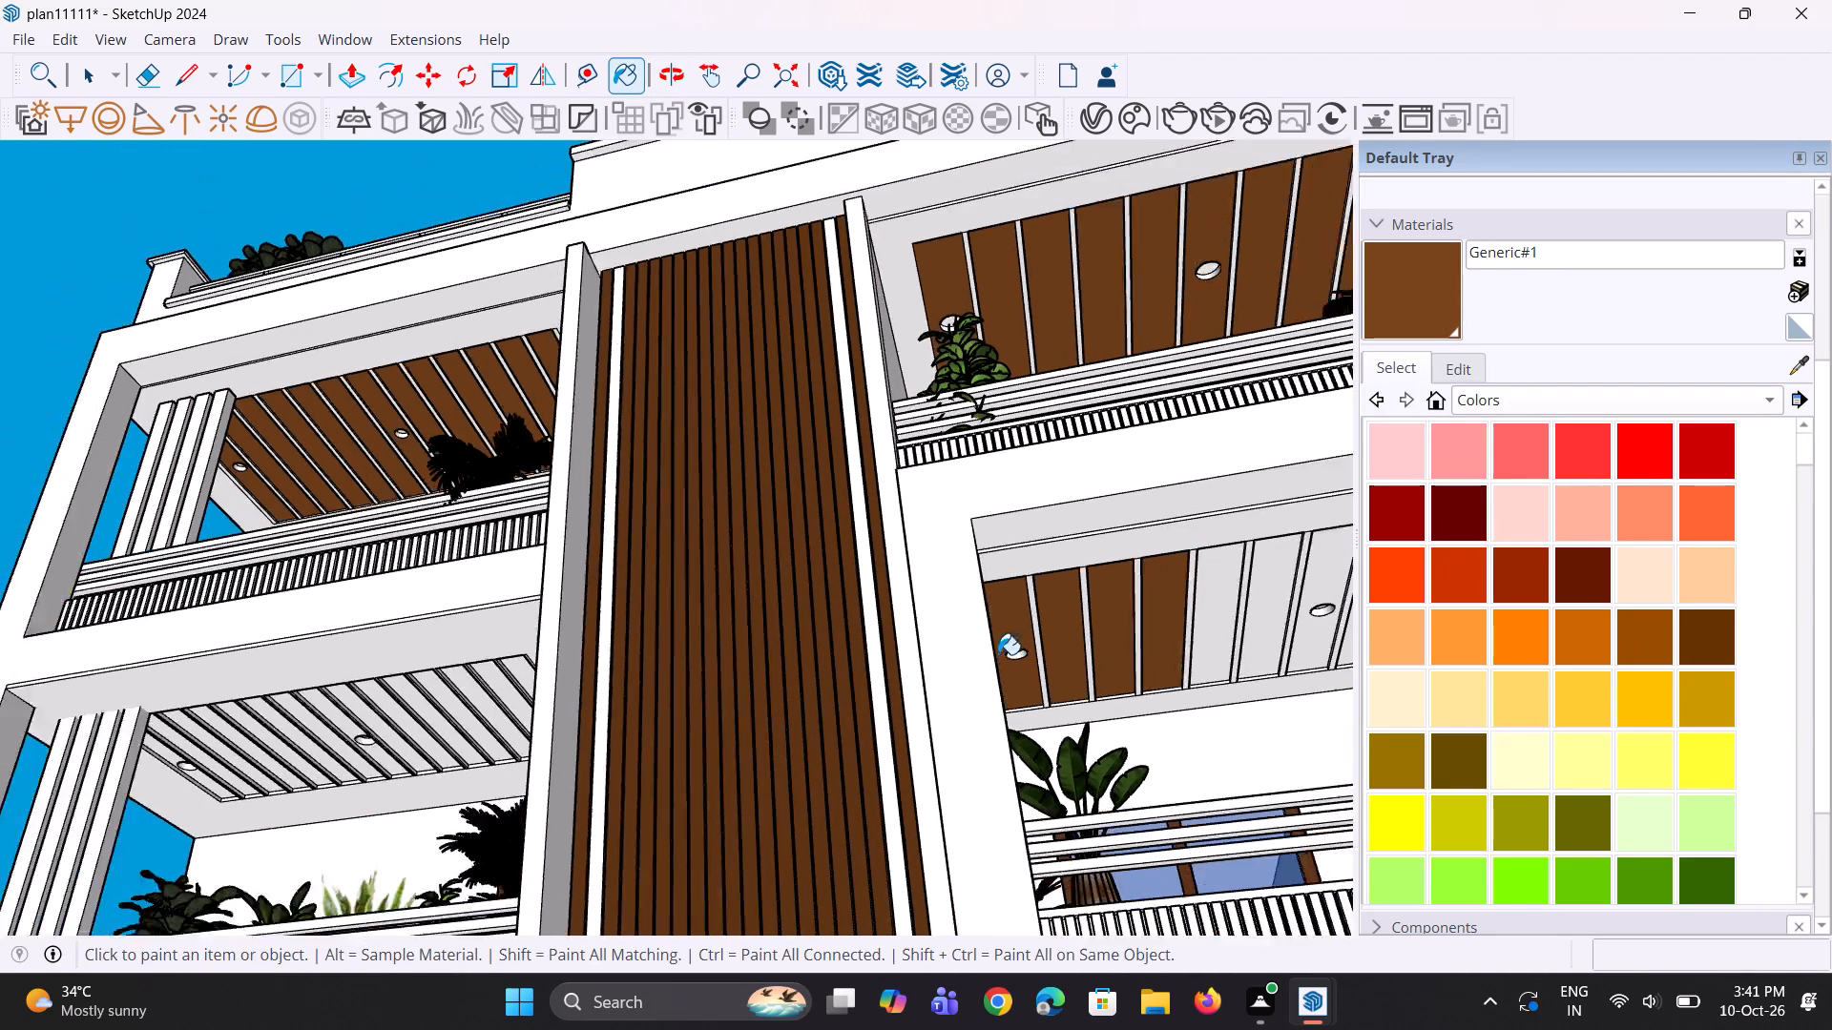
scroll(998, 654, "down", 8)
scroll(1248, 632, "up", 9)
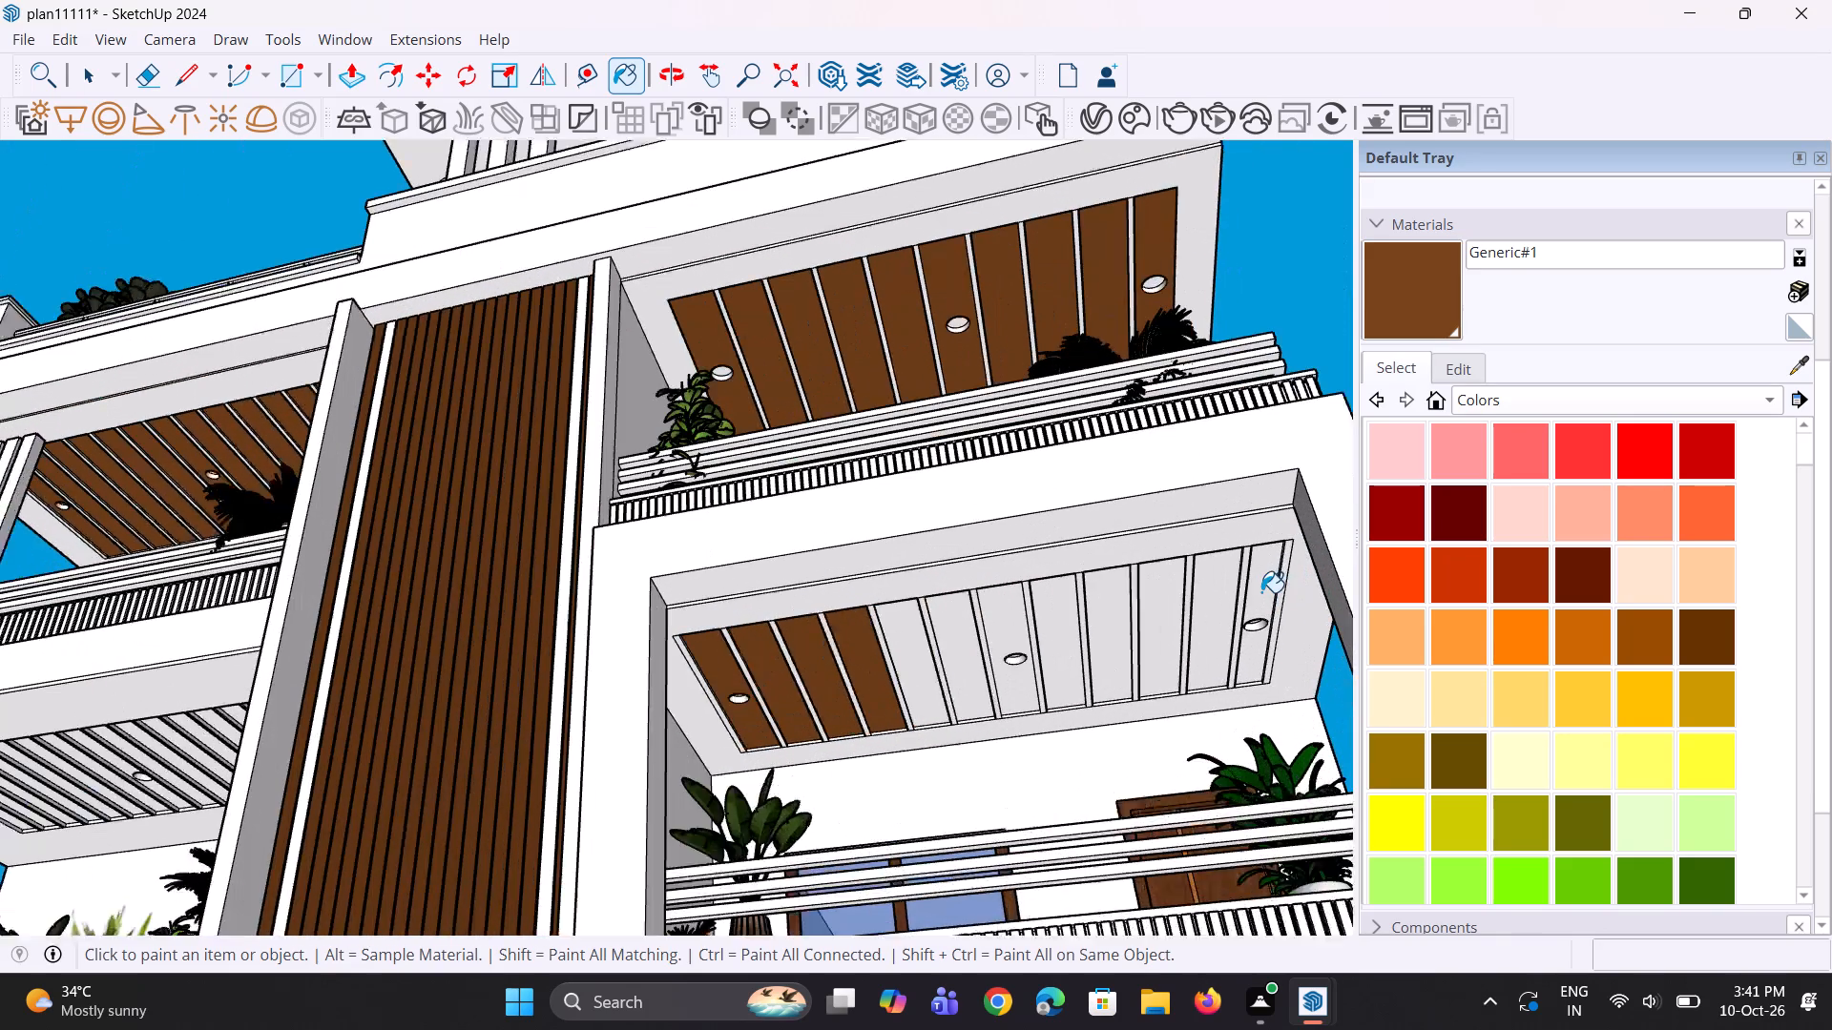
left_click(1261, 591)
left_click(1220, 598)
left_click(1139, 624)
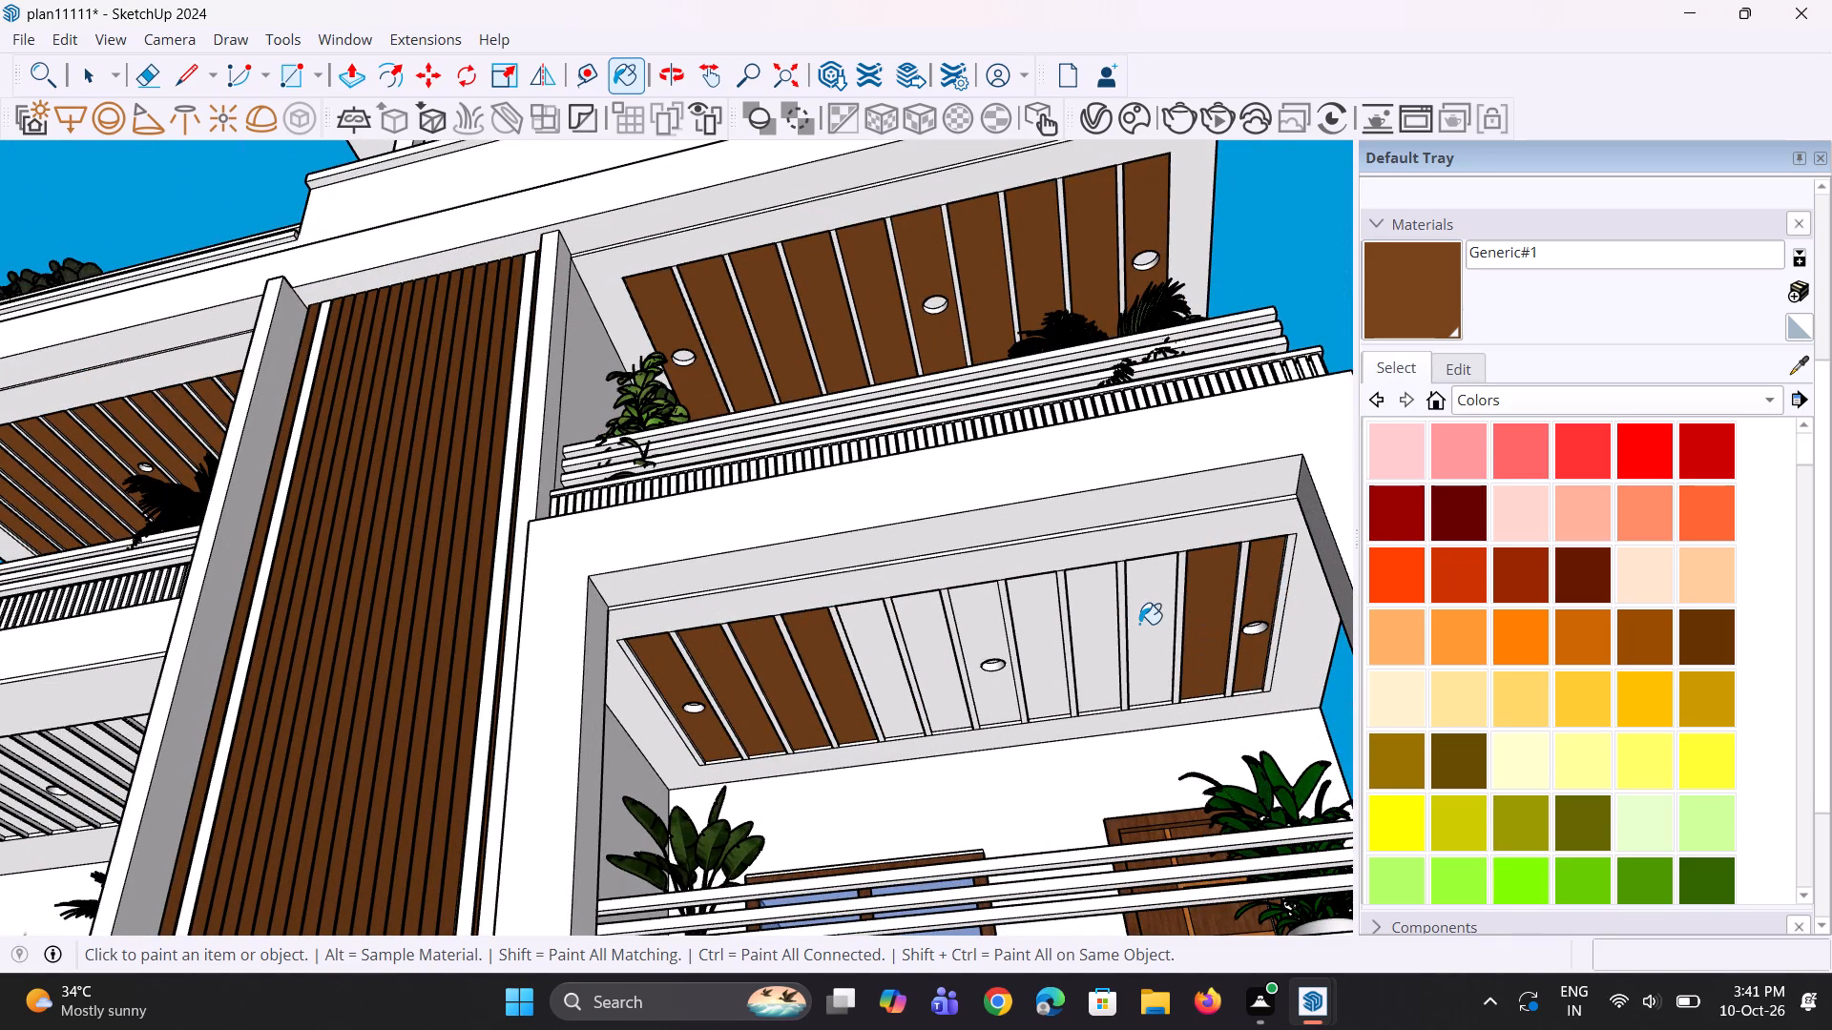
left_click(1096, 640)
left_click(1041, 639)
left_click(983, 649)
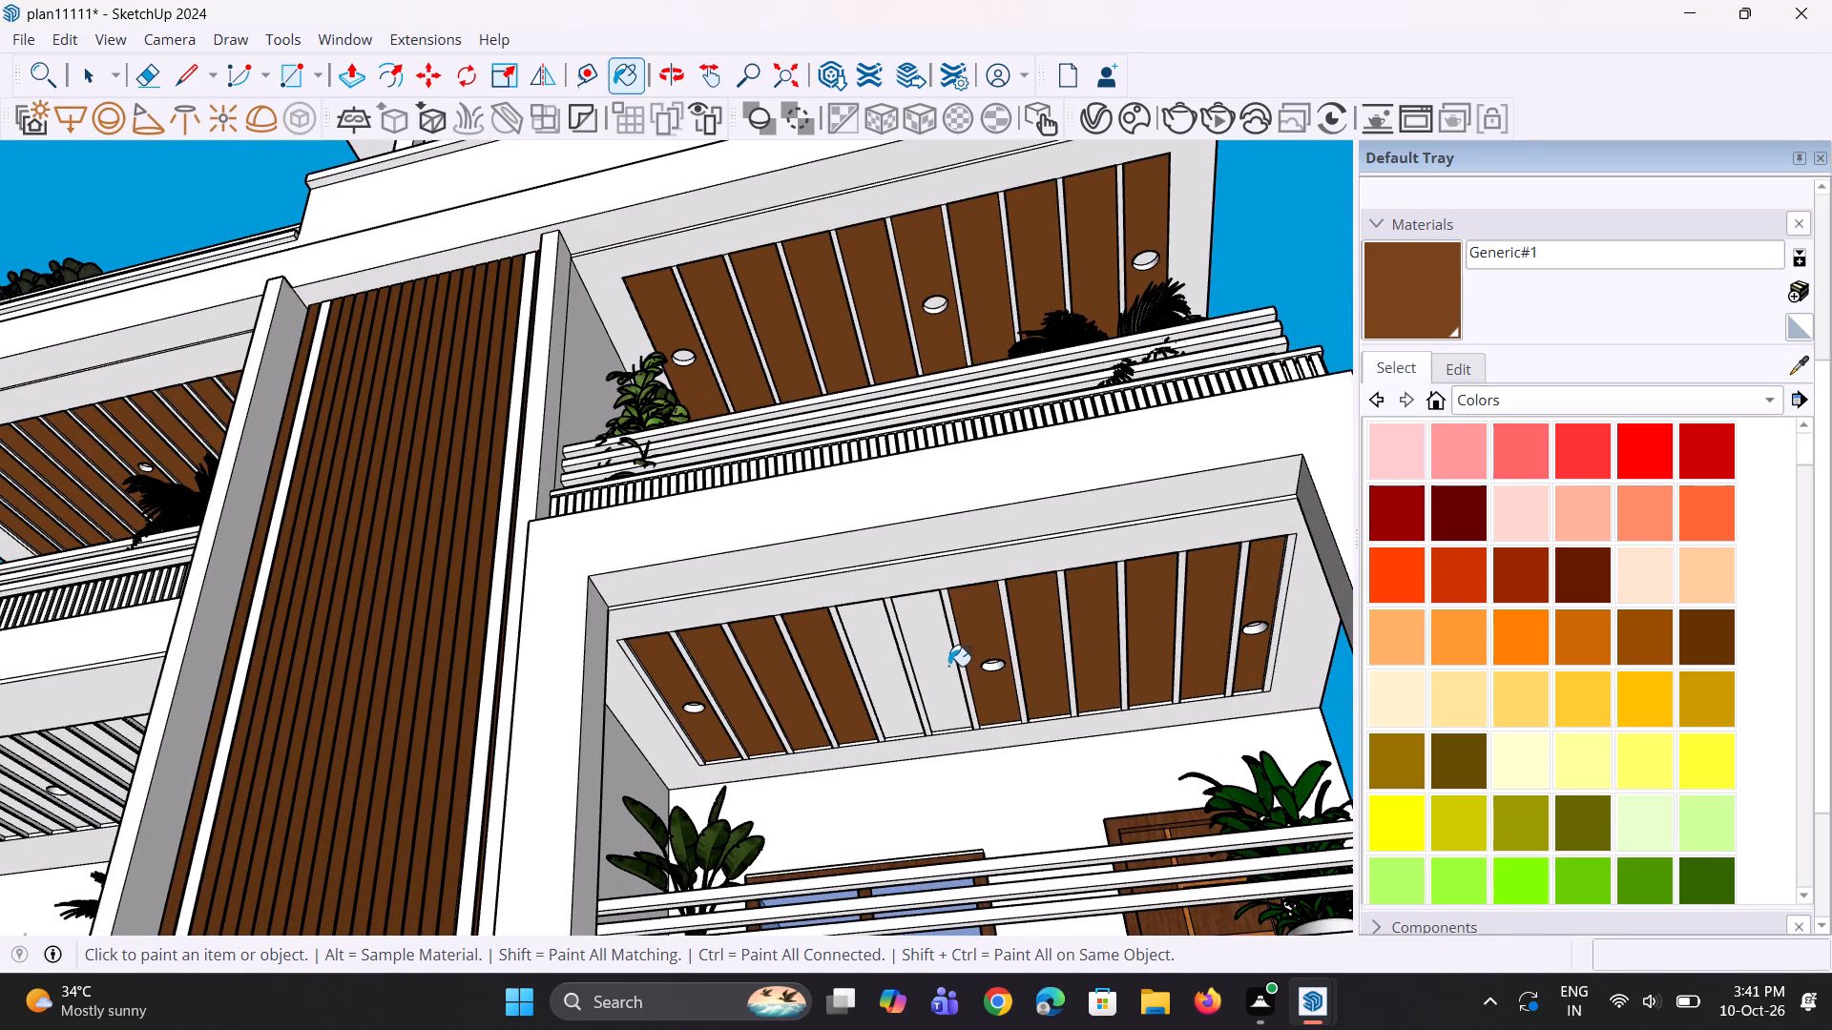
left_click(942, 669)
left_click(902, 688)
Paint the left balcony's ceiling panels one floor below the top with the new brown, from the slat-wall end through the middle light.
scroll(969, 696, "down", 3)
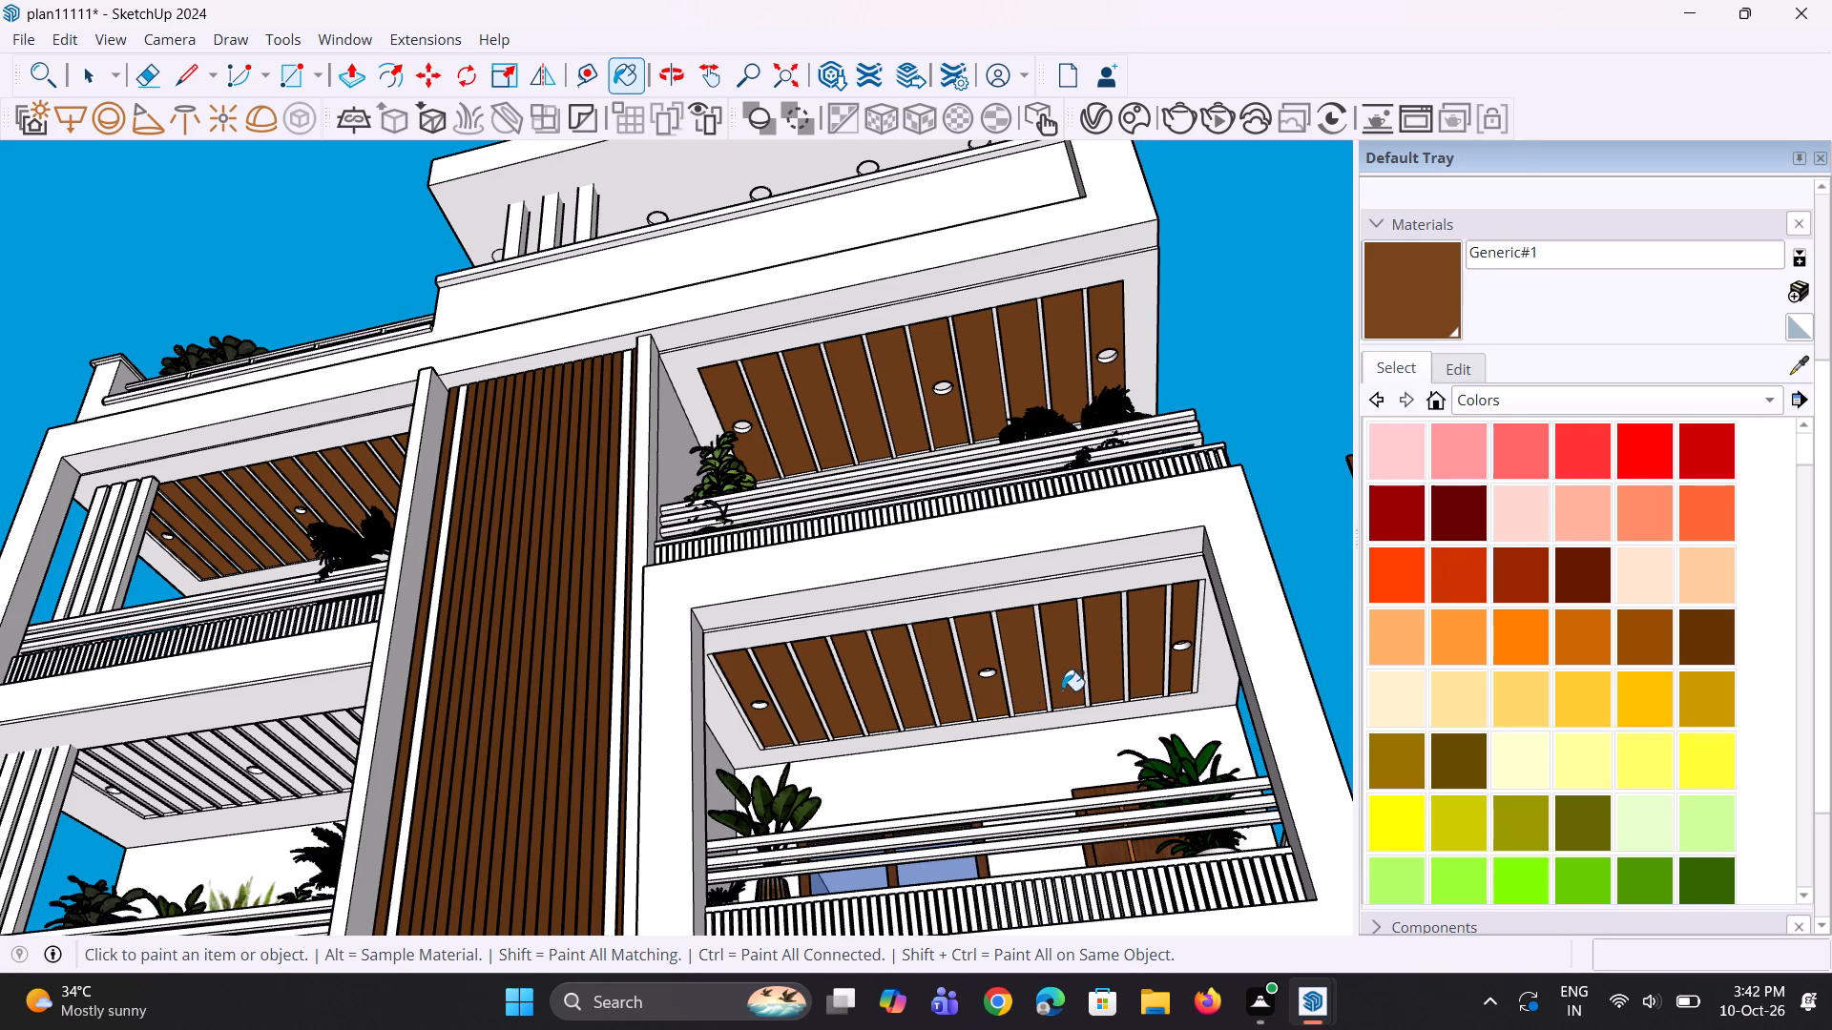
scroll(1116, 669, "down", 8)
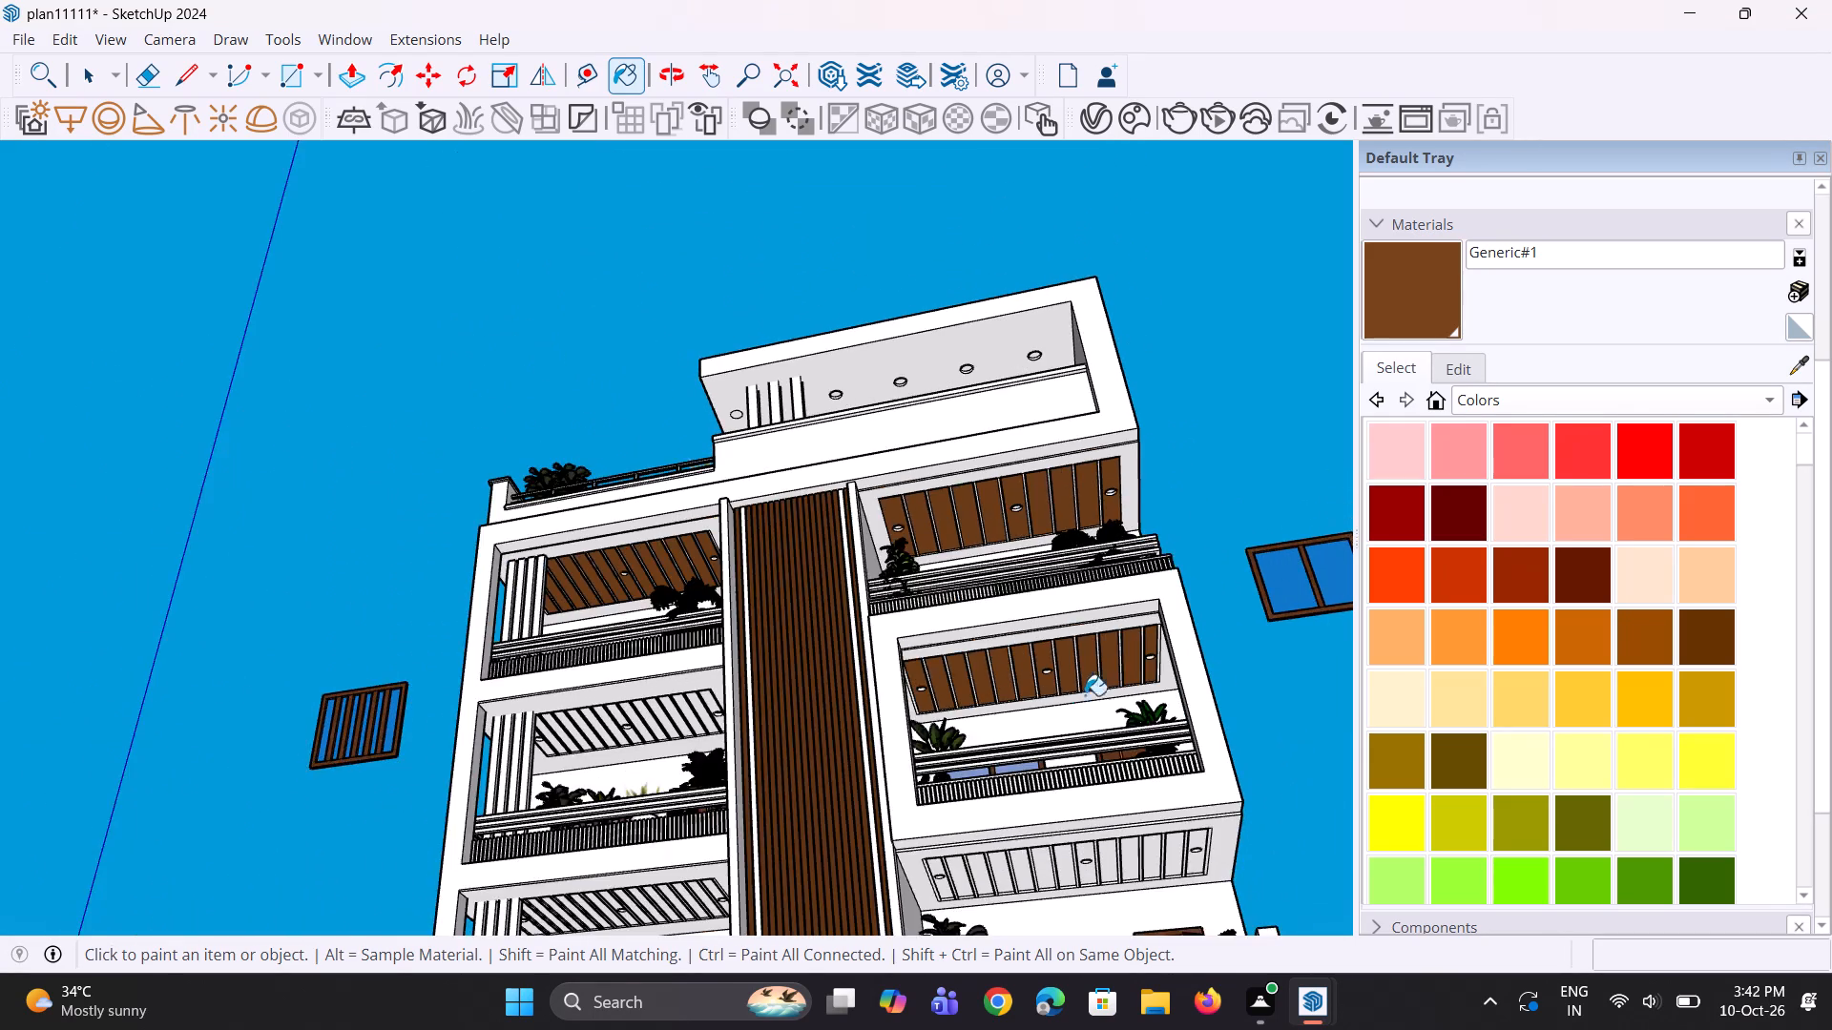
scroll(703, 759, "up", 14)
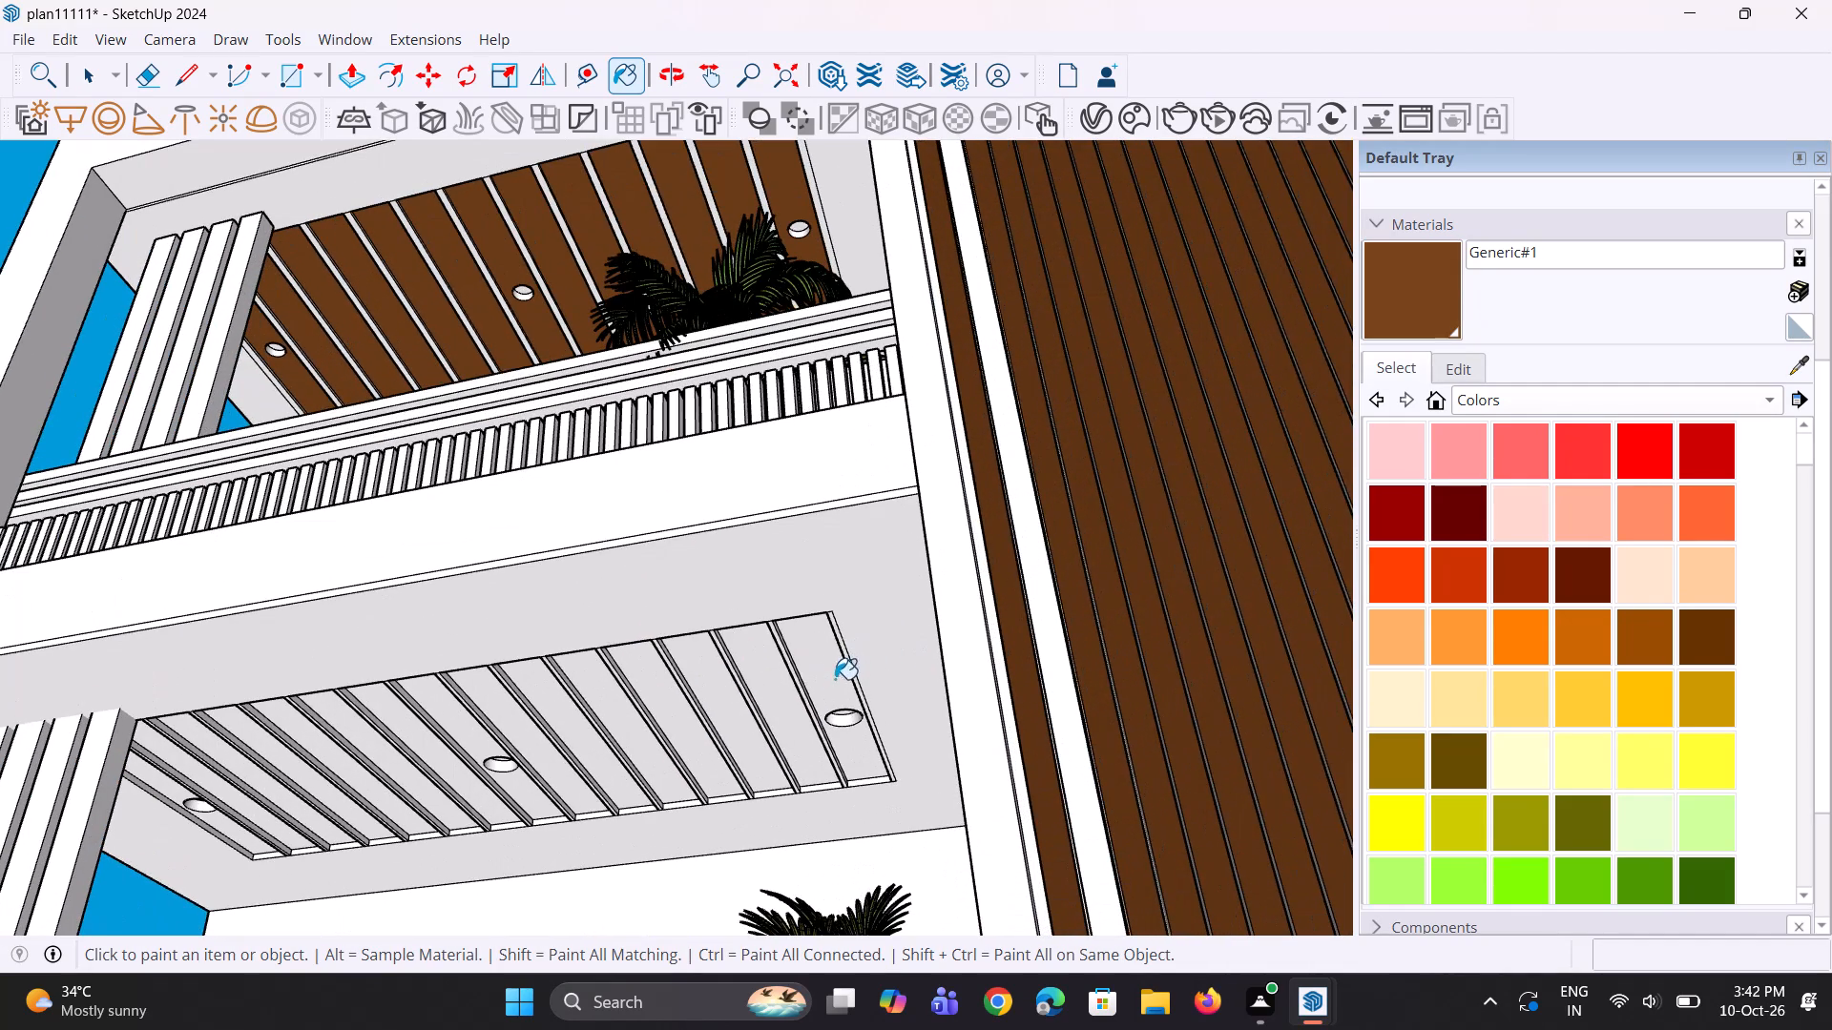
left_click(835, 679)
left_click(769, 717)
left_click(744, 731)
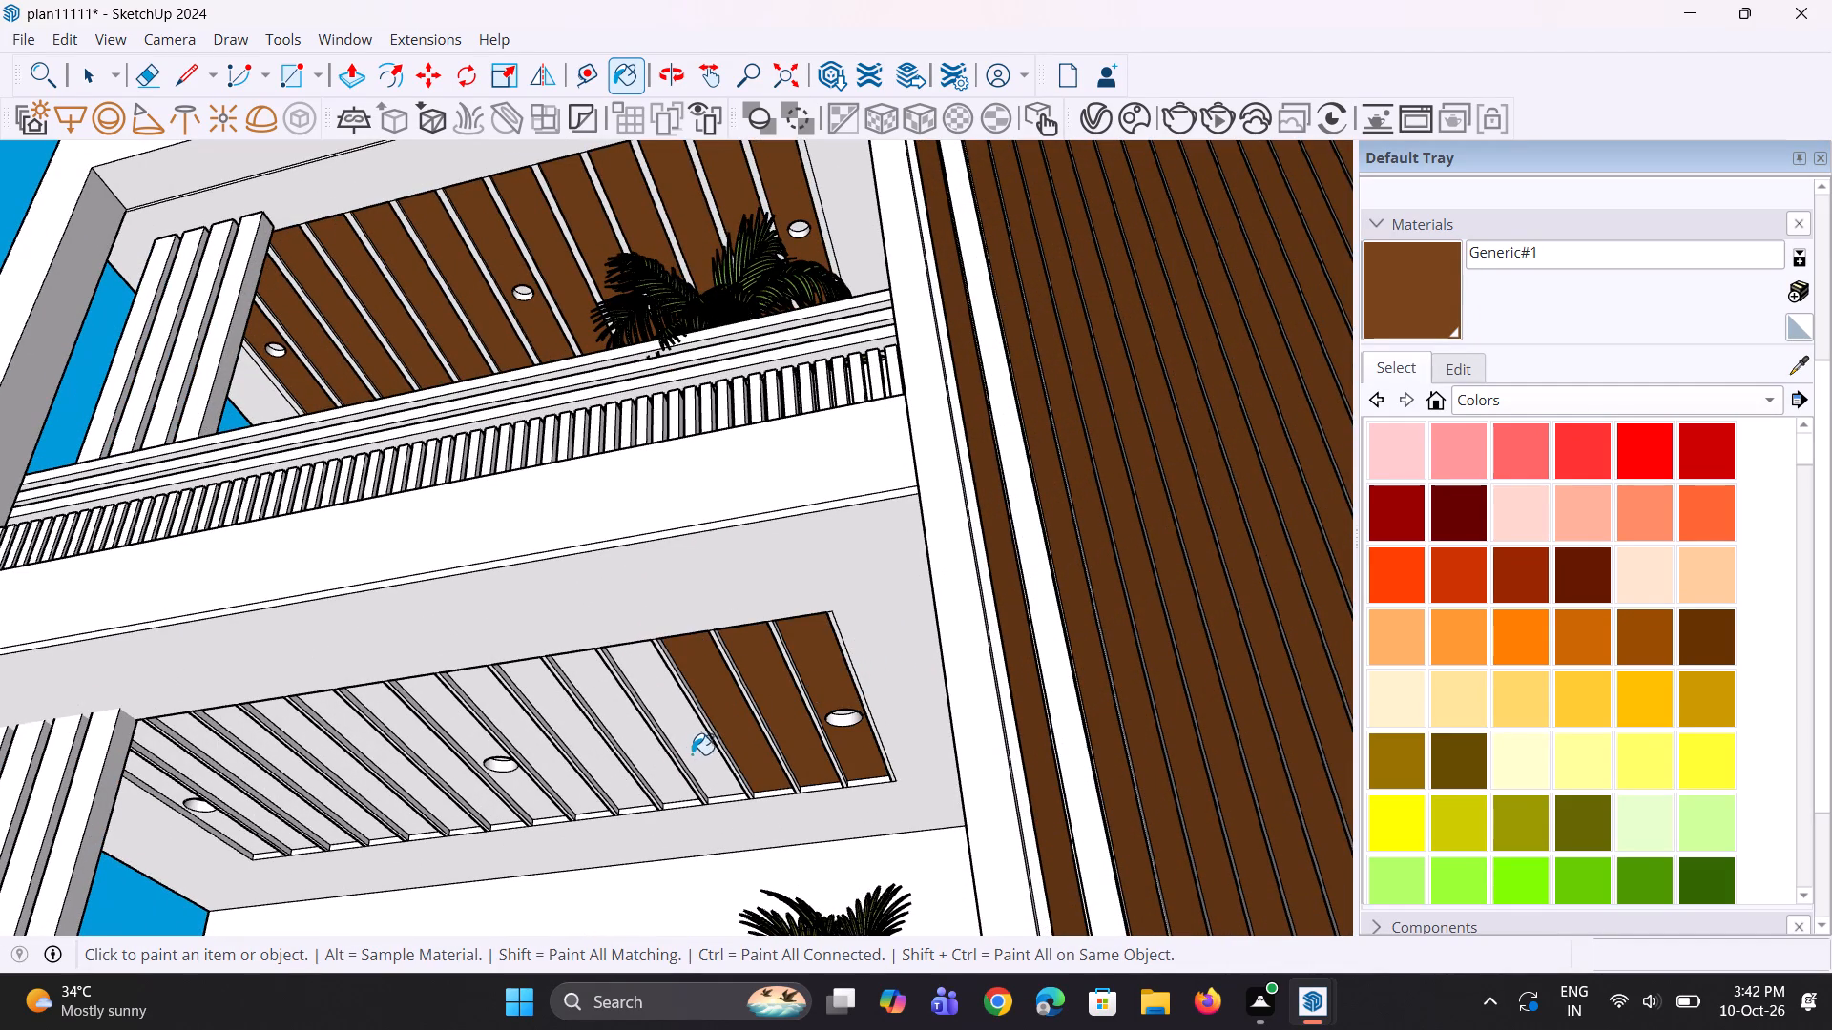
left_click(694, 752)
left_click(648, 769)
left_click(608, 788)
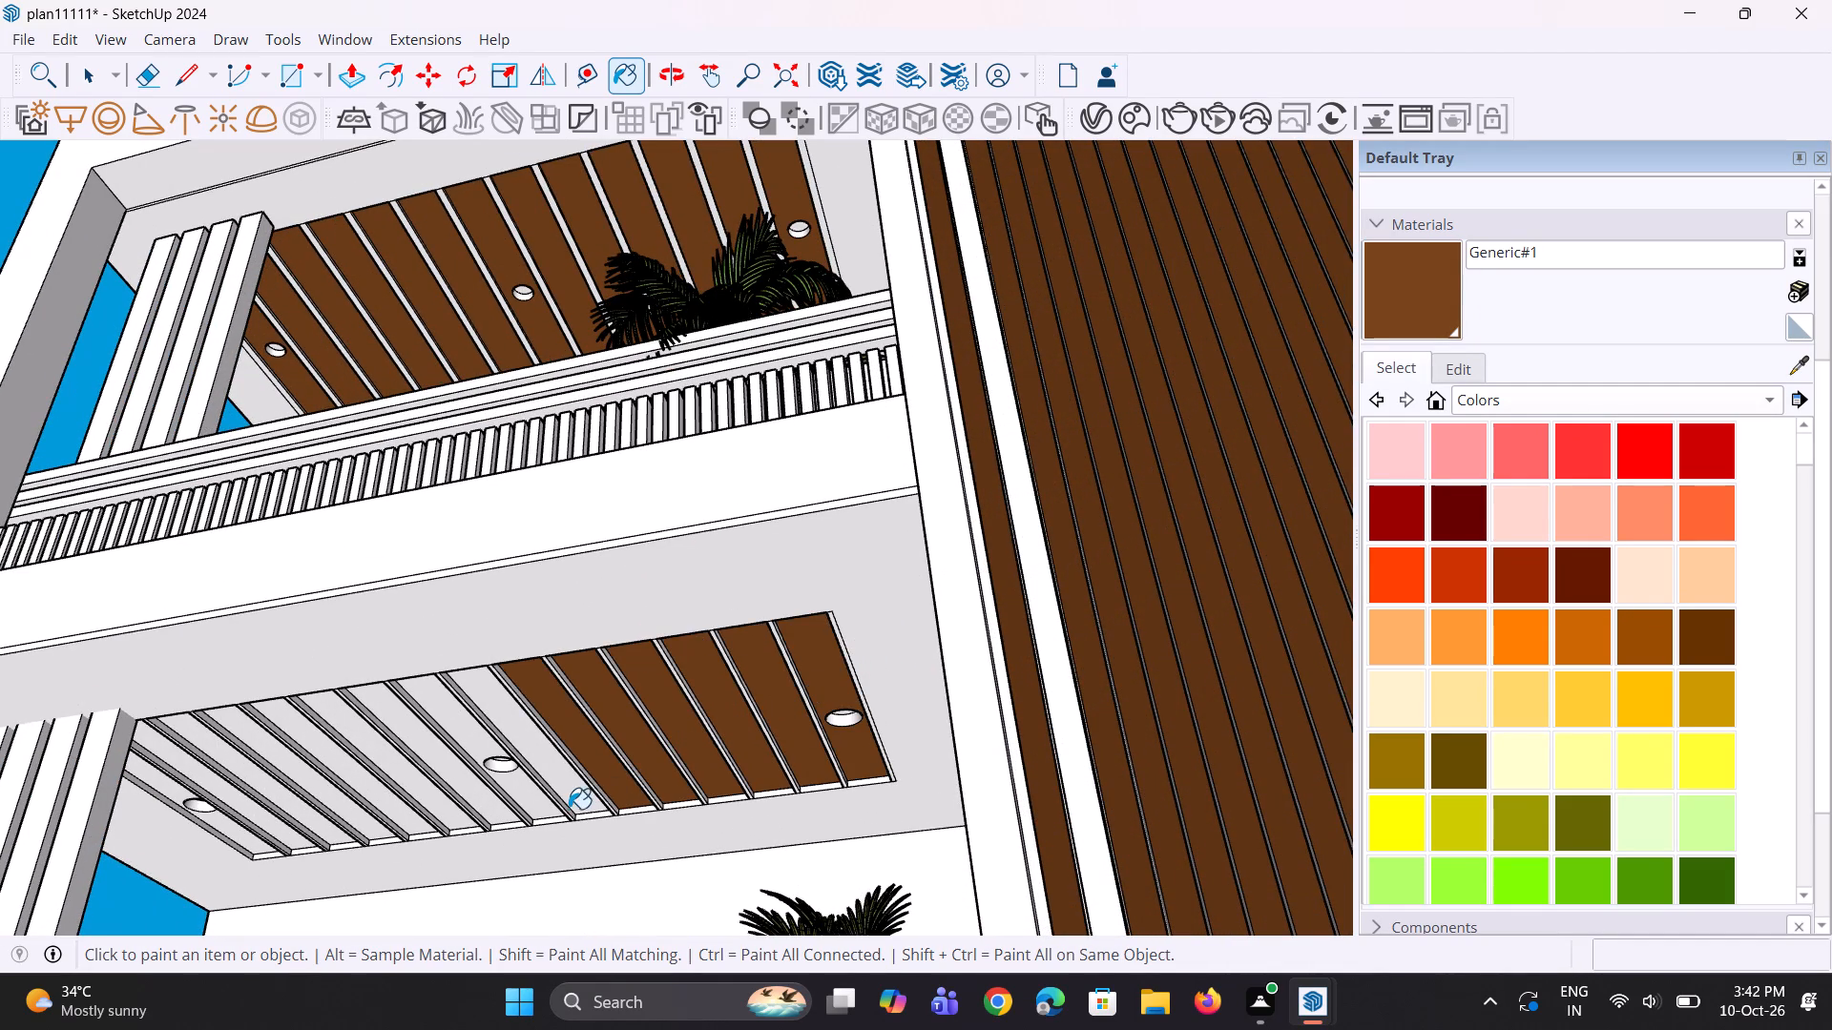
left_click(568, 809)
scroll(774, 693, "down", 8)
scroll(581, 753, "up", 8)
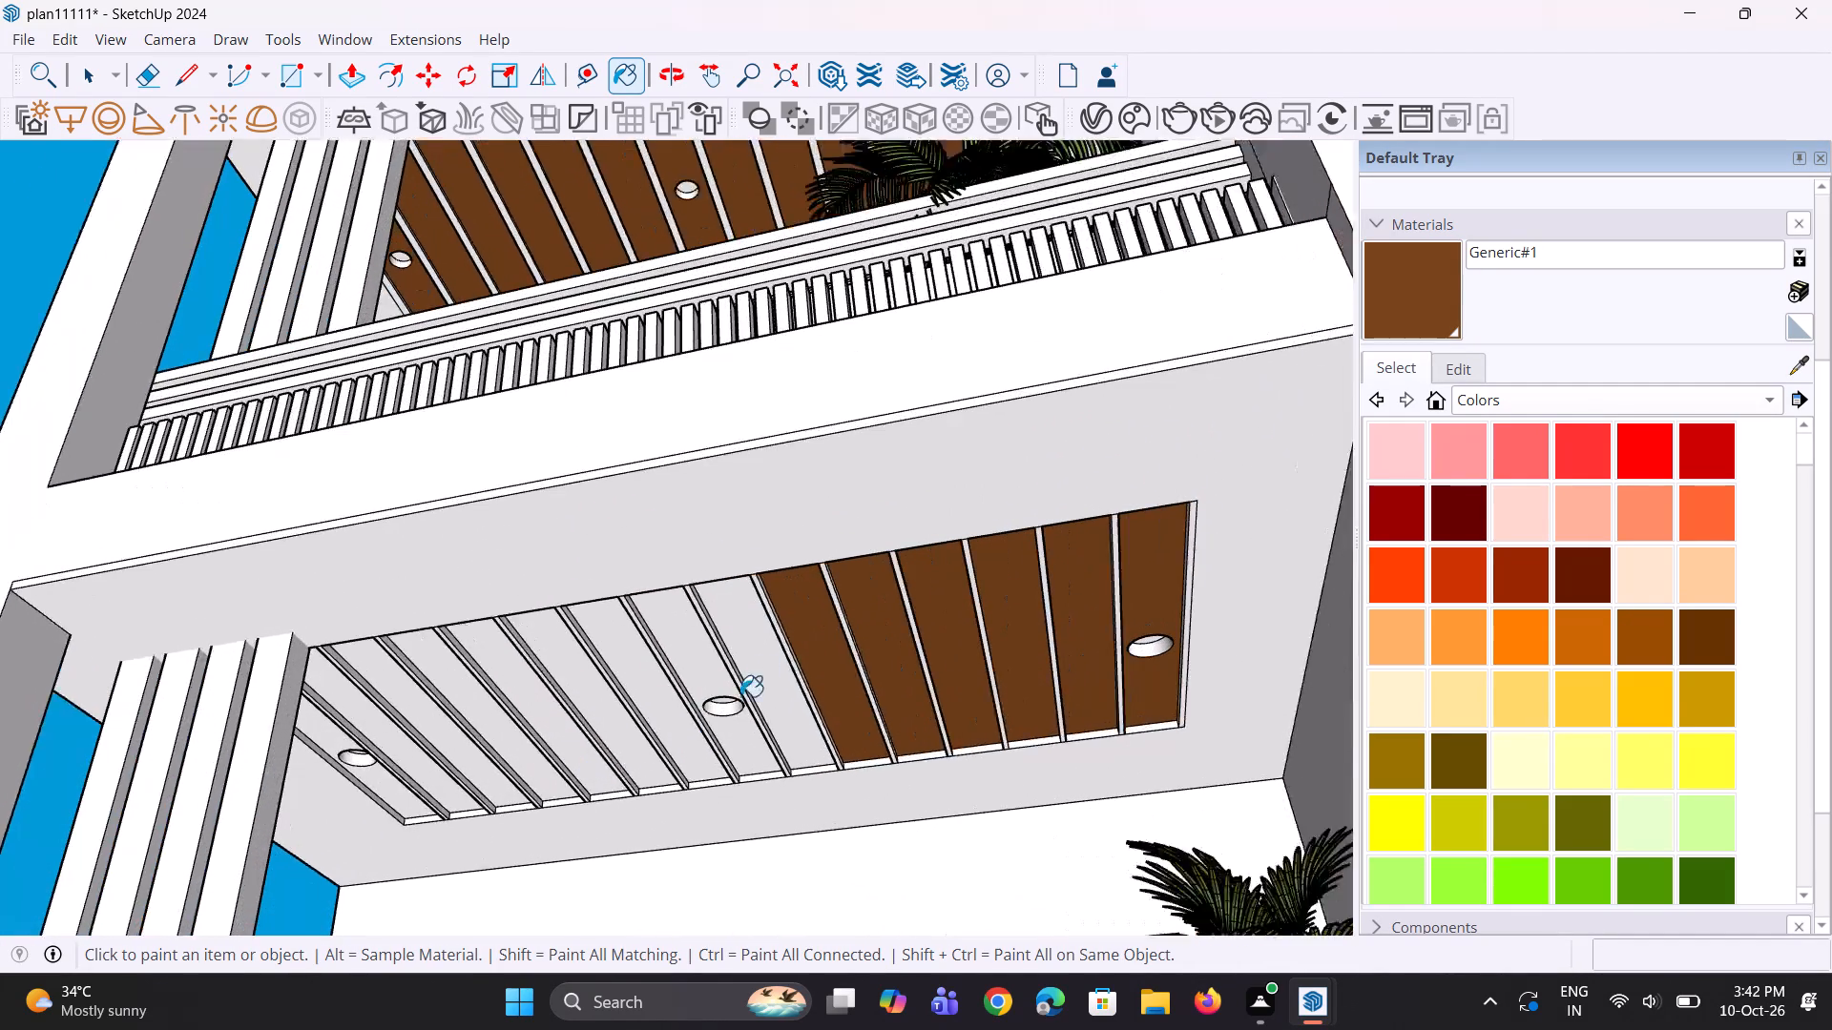
scroll(740, 696, "up", 2)
left_click(759, 670)
left_click(705, 683)
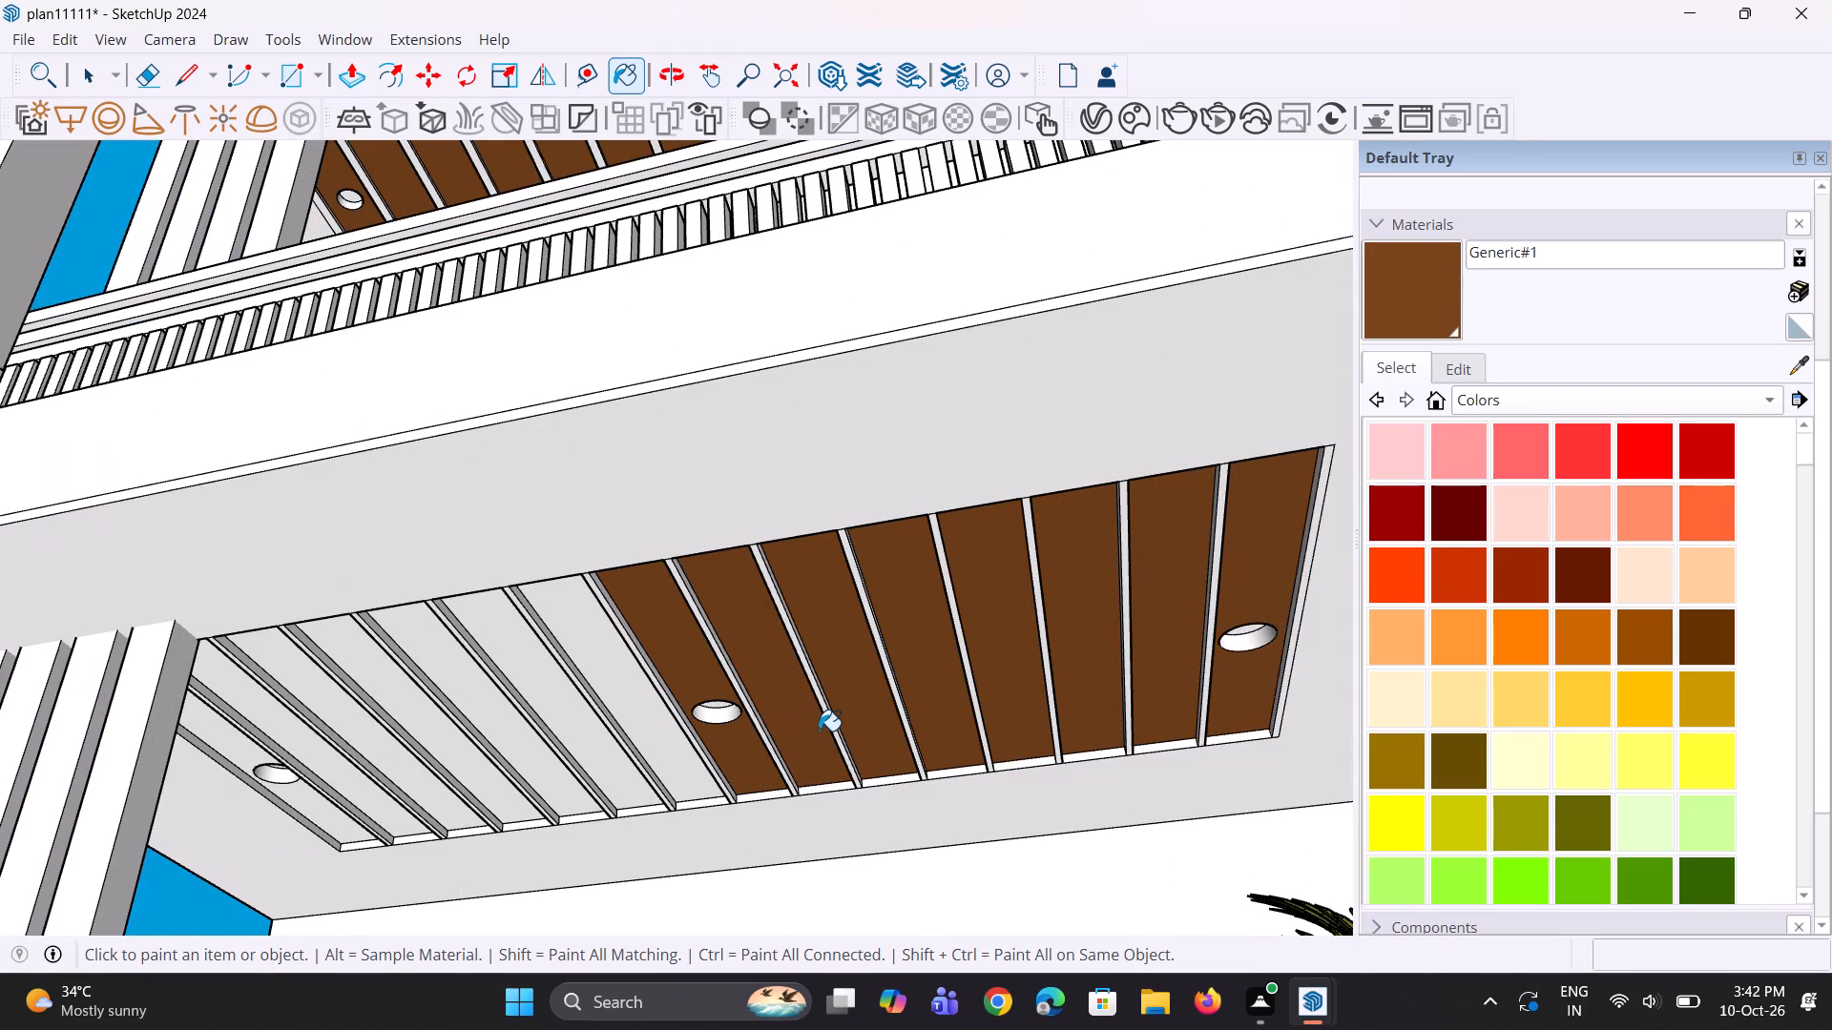
Paint the remaining ceiling panels of that left balcony, toward the vertical white fins, with the new brown material.
scroll(872, 716, "down", 3)
scroll(748, 769, "up", 3)
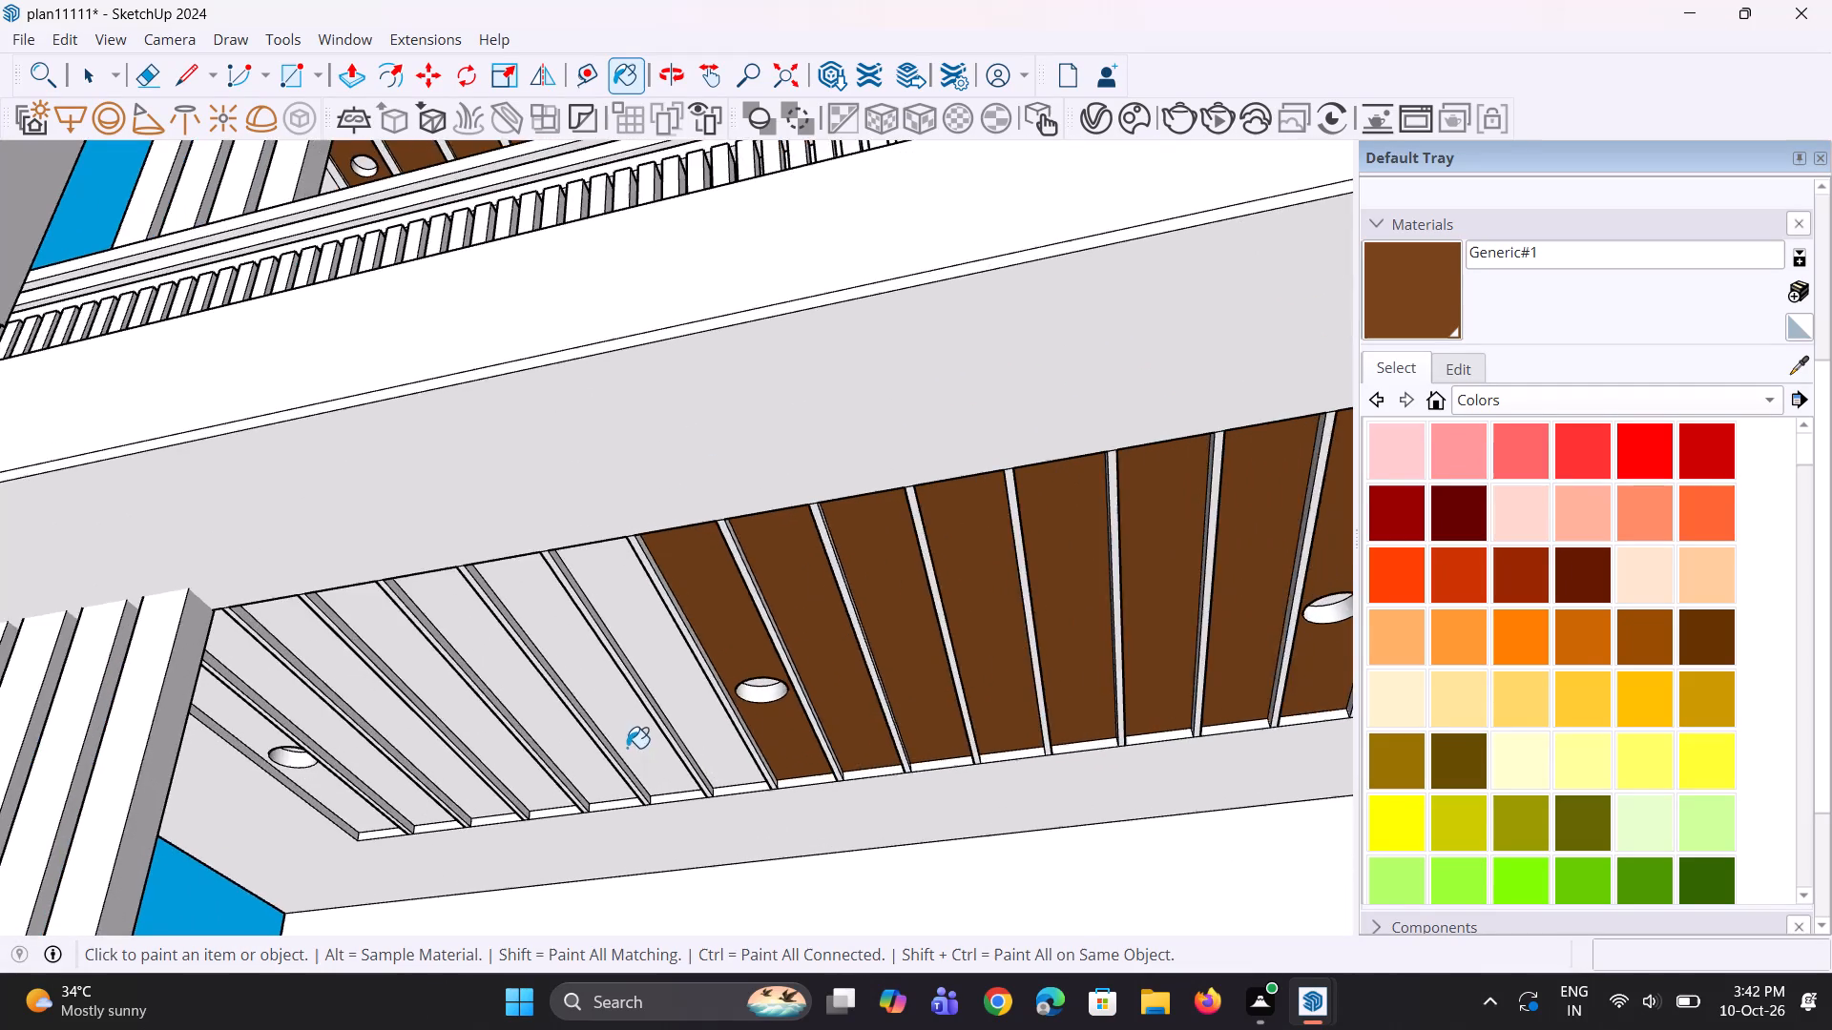
scroll(636, 743, "up", 3)
left_click(697, 703)
left_click(630, 757)
scroll(781, 717, "down", 9)
scroll(618, 747, "up", 1)
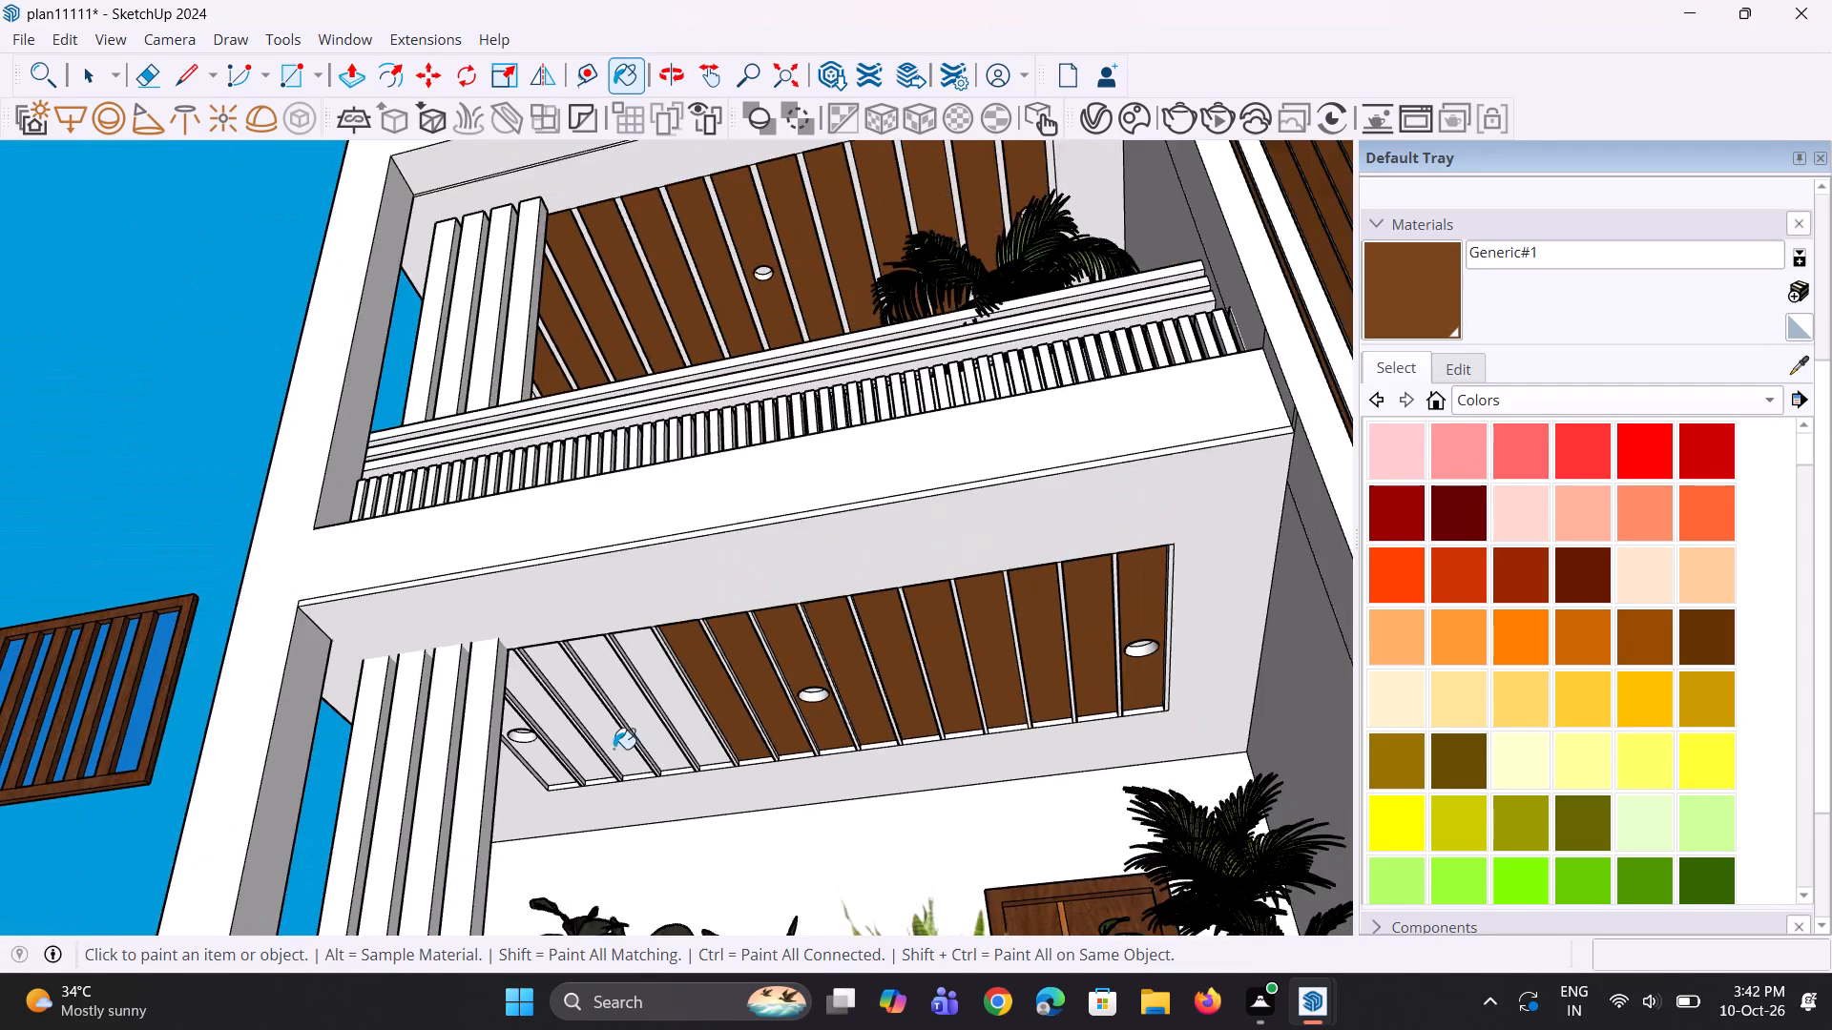
middle_click_drag(614, 749, 556, 666)
scroll(531, 716, "up", 6)
left_click(552, 805)
left_click(606, 792)
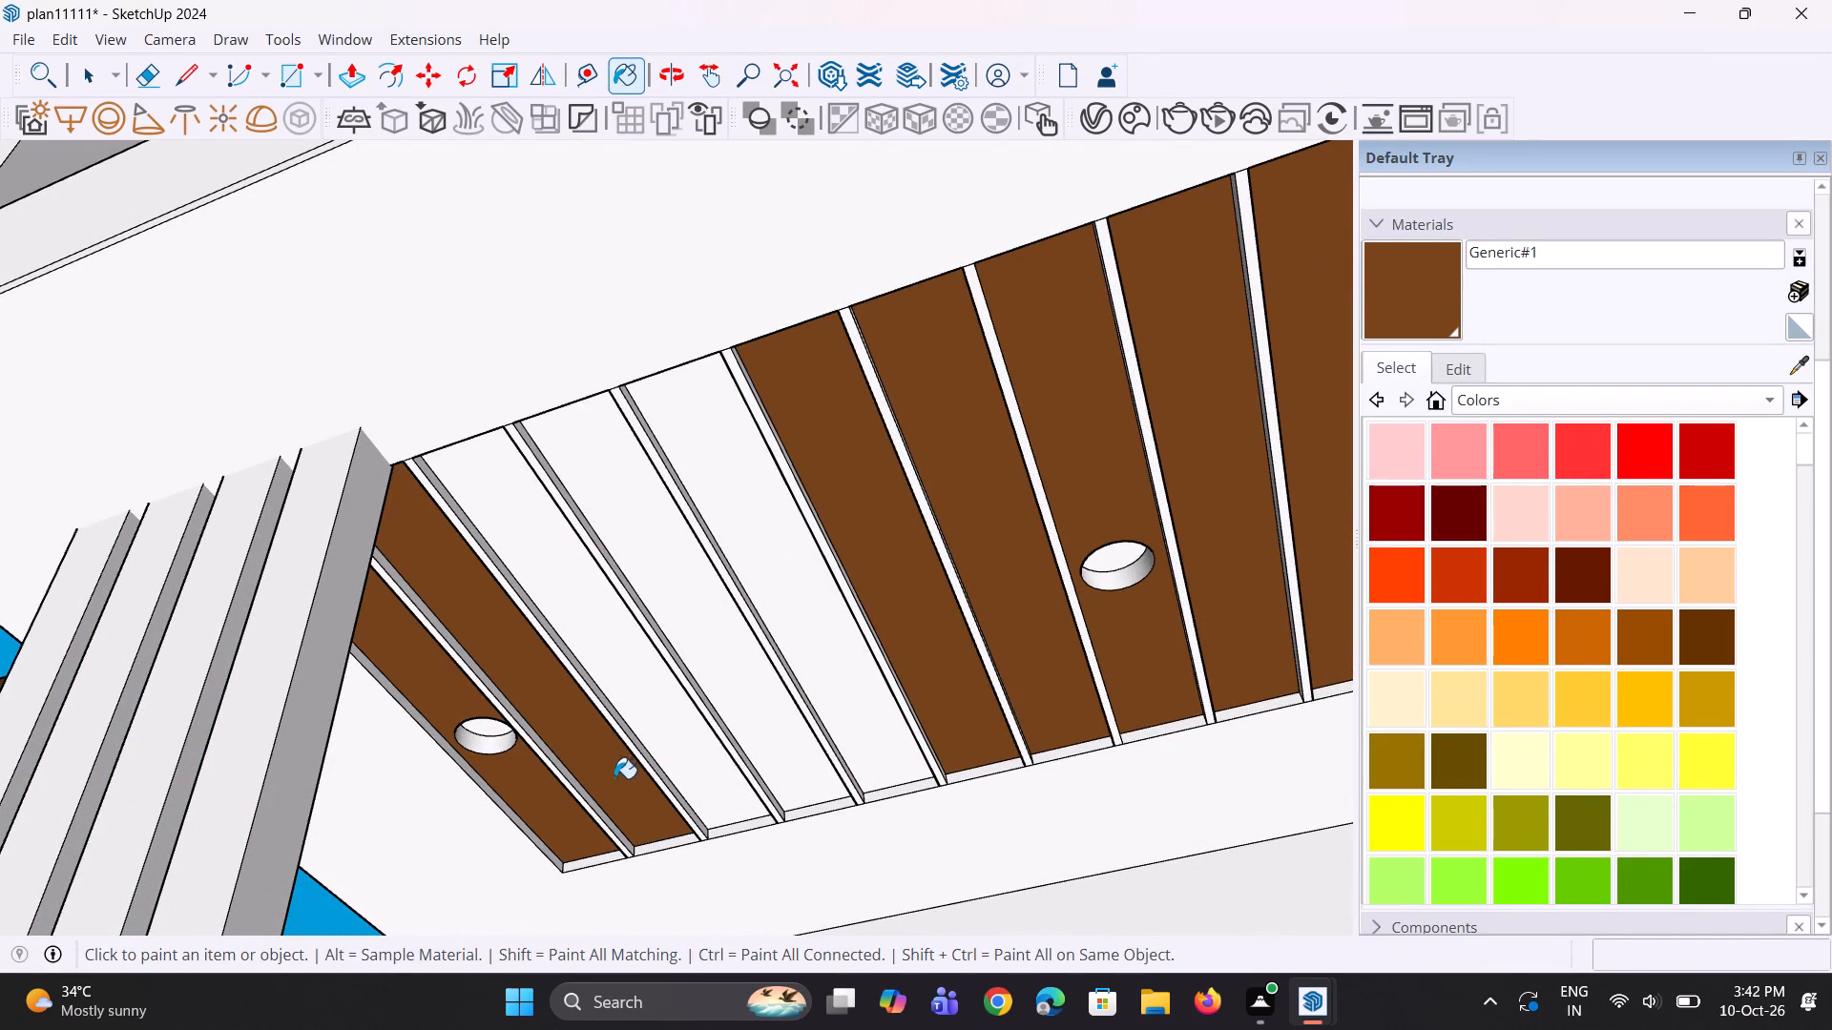
left_click(659, 751)
left_click(744, 718)
left_click(832, 701)
Paint the five ceiling panels nearest the slat wall in the lowest left balcony with the new brown material.
scroll(794, 715, "down", 4)
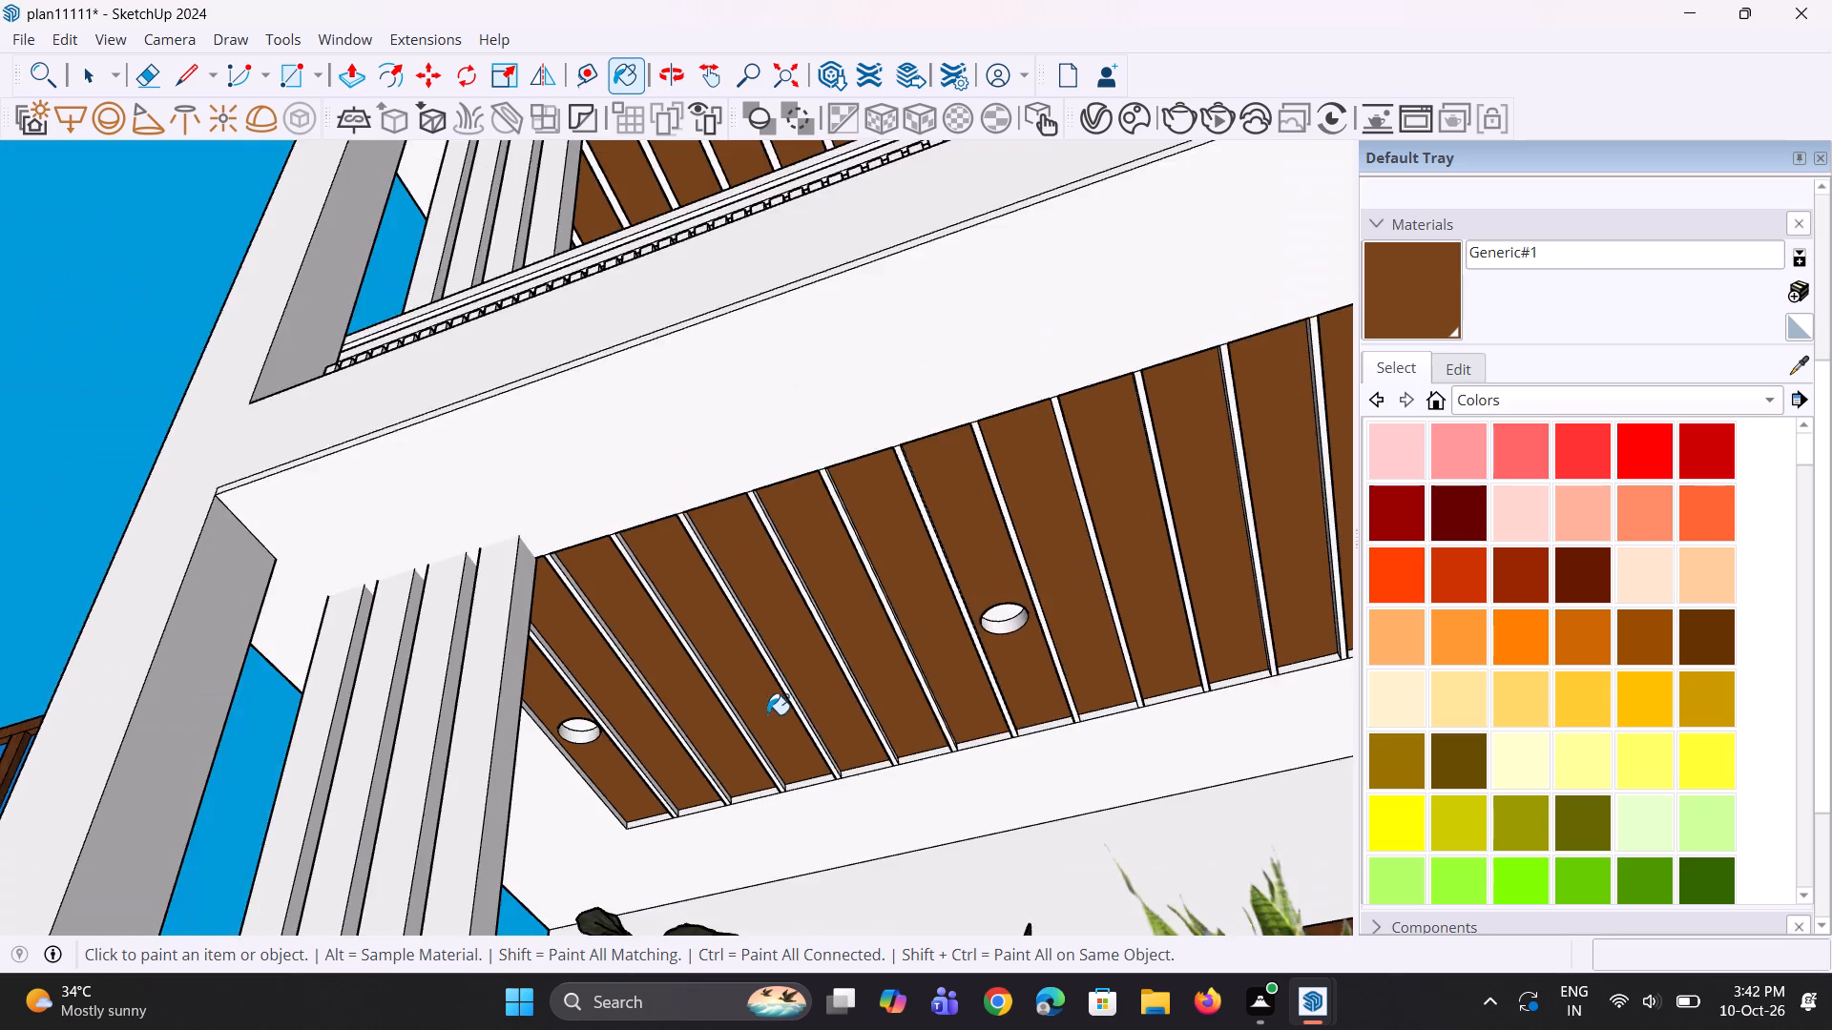
scroll(764, 714, "down", 20)
scroll(778, 926, "up", 18)
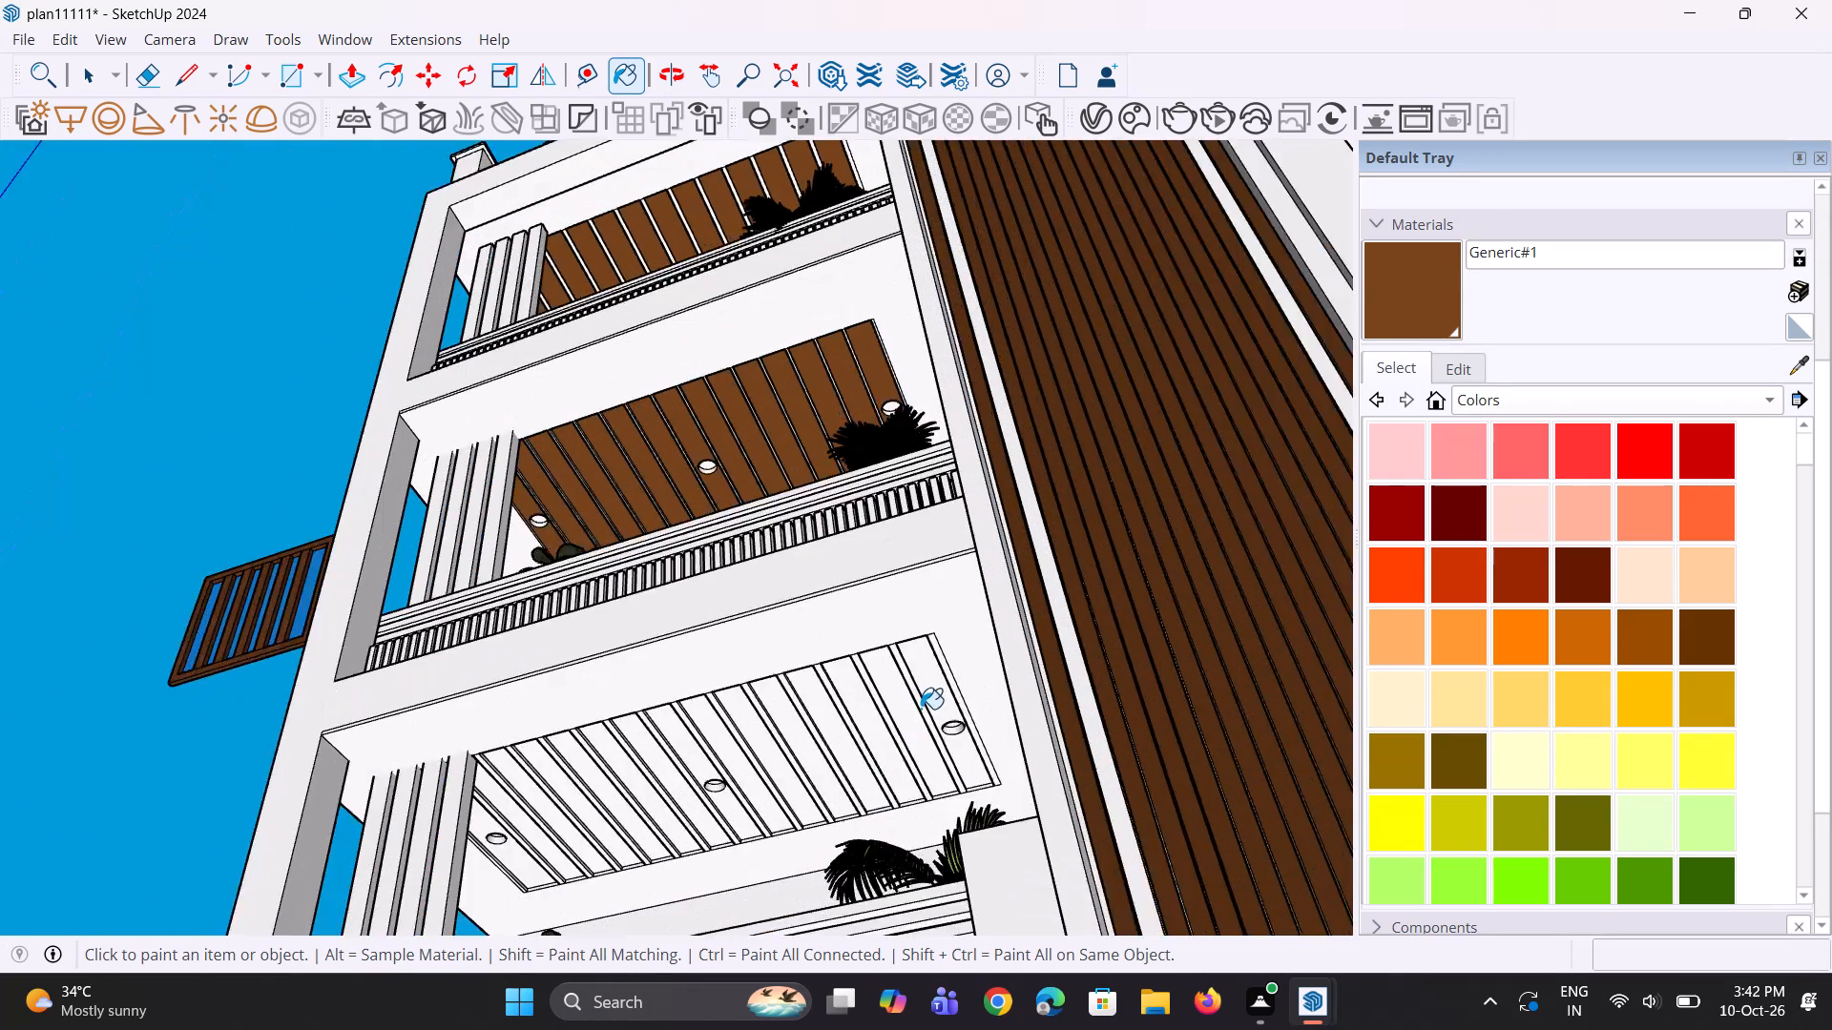
scroll(921, 709, "up", 3)
left_click(946, 681)
left_click(889, 715)
left_click(830, 747)
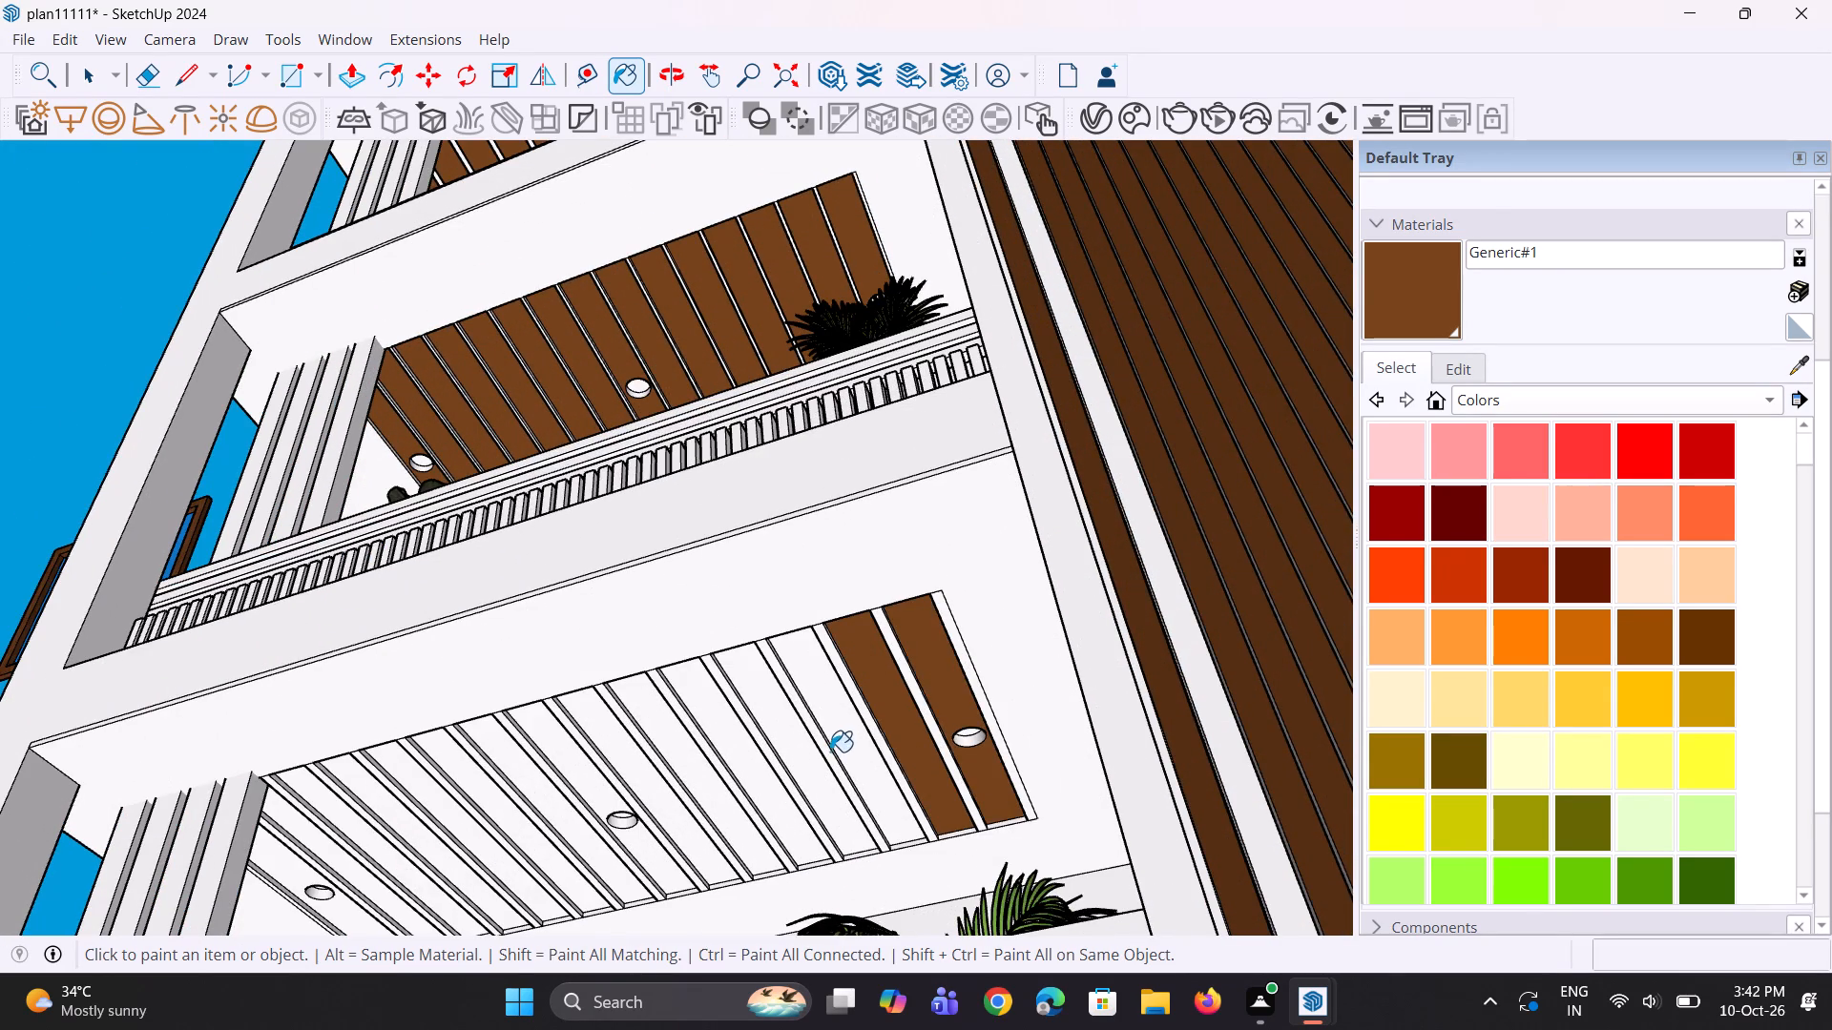
left_click(831, 751)
left_click(842, 751)
left_click(820, 764)
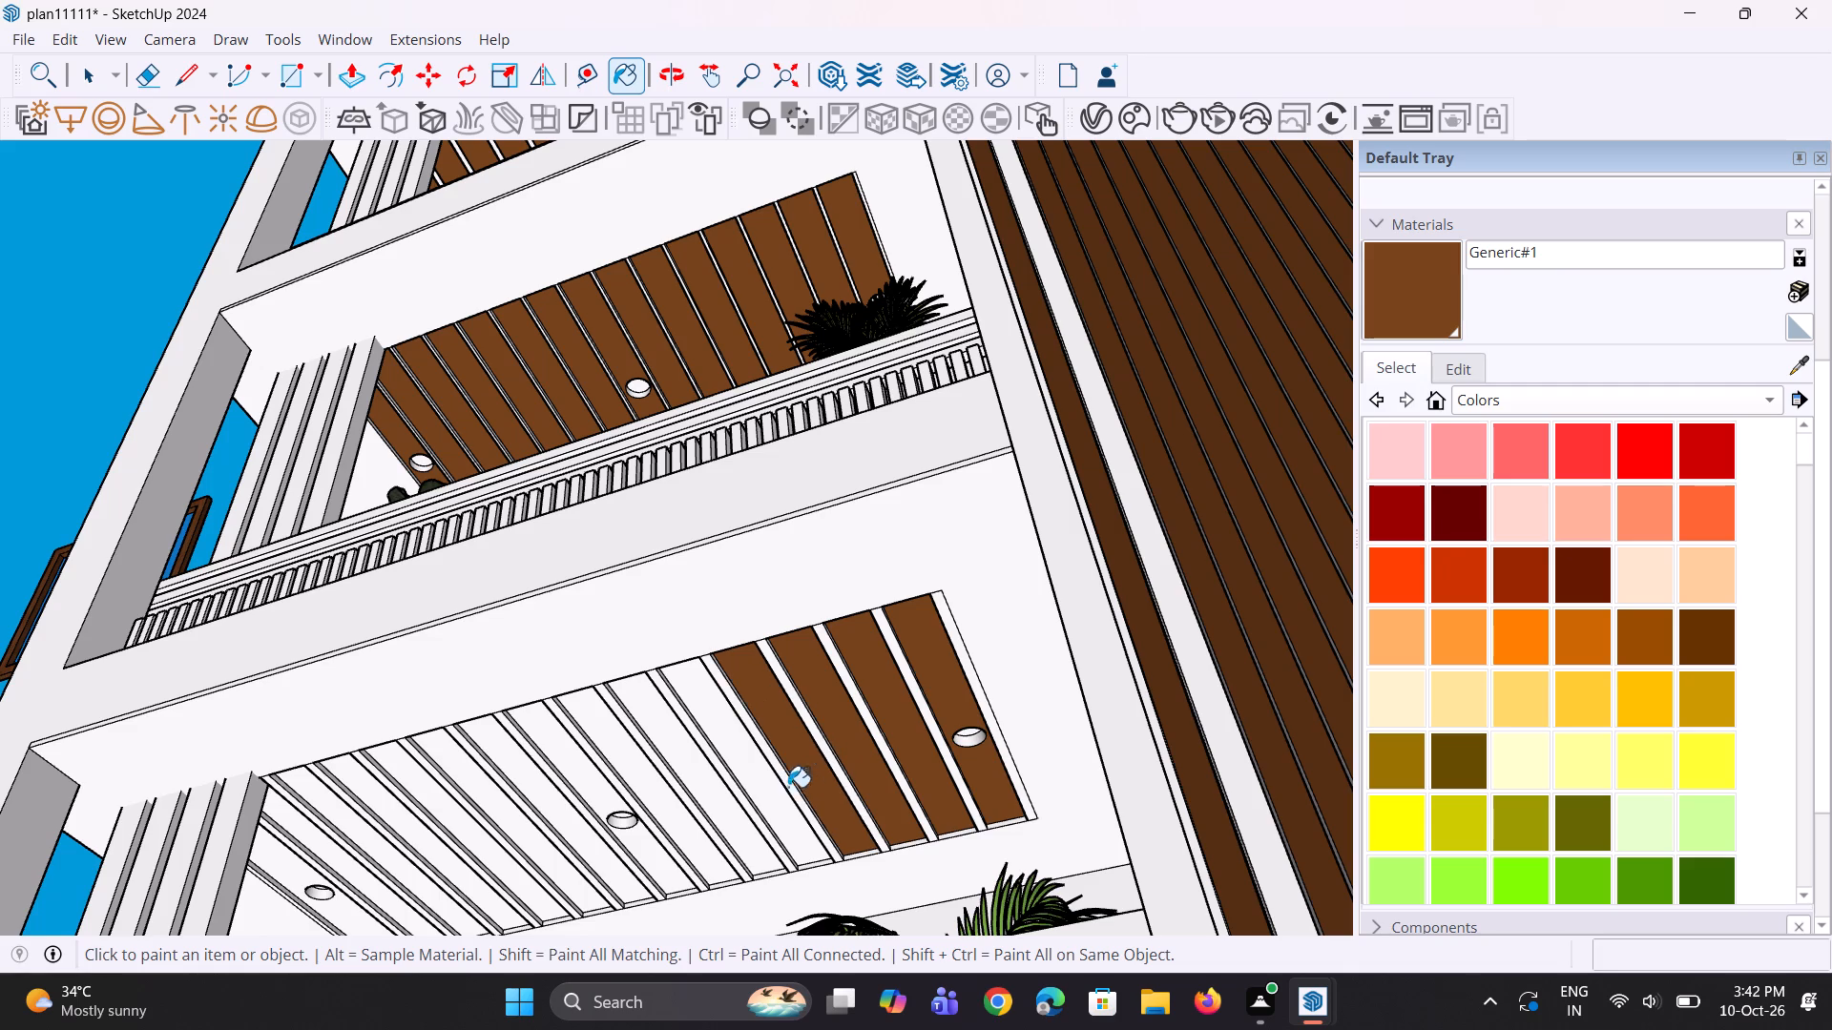
left_click(779, 796)
left_click(739, 822)
Paint the rest of the lowest left balcony's ceiling panels with the new brown, from the white fins inward past the middle light.
scroll(819, 808, "down", 4)
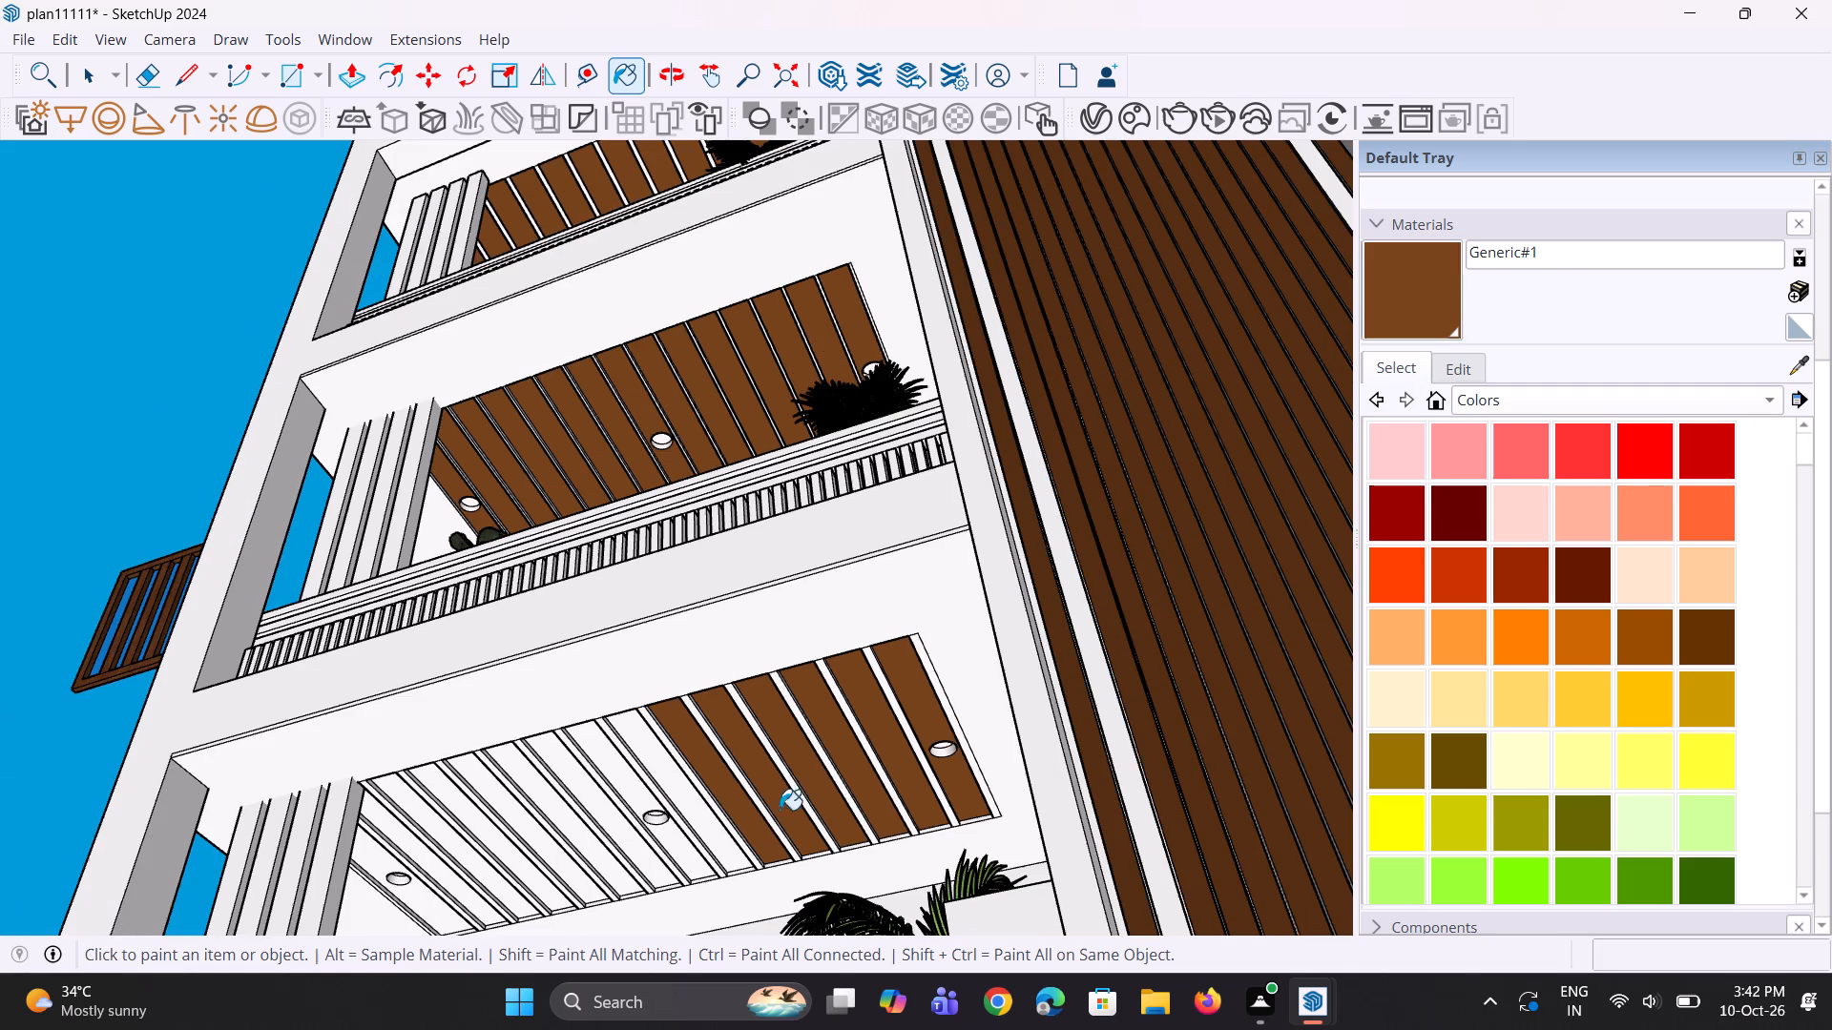
scroll(442, 866, "up", 6)
left_click(406, 903)
left_click(458, 875)
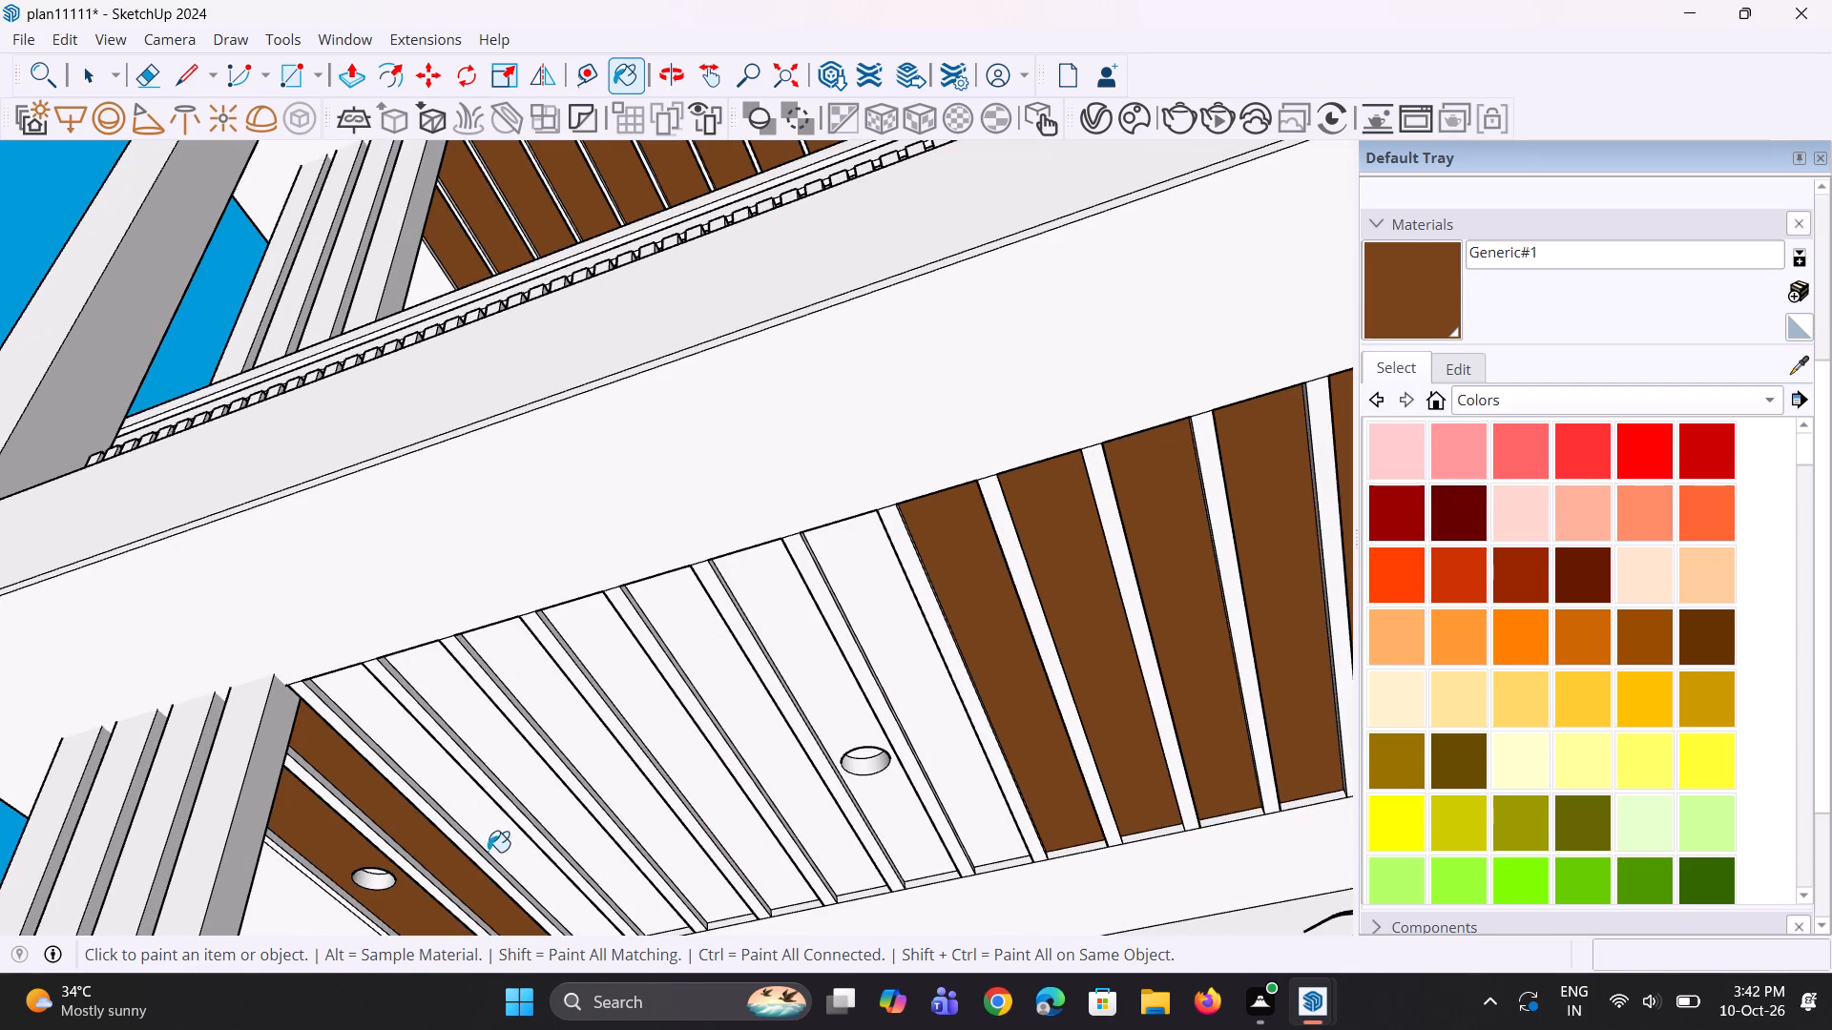
left_click(495, 838)
left_click(552, 825)
left_click(636, 795)
left_click(686, 778)
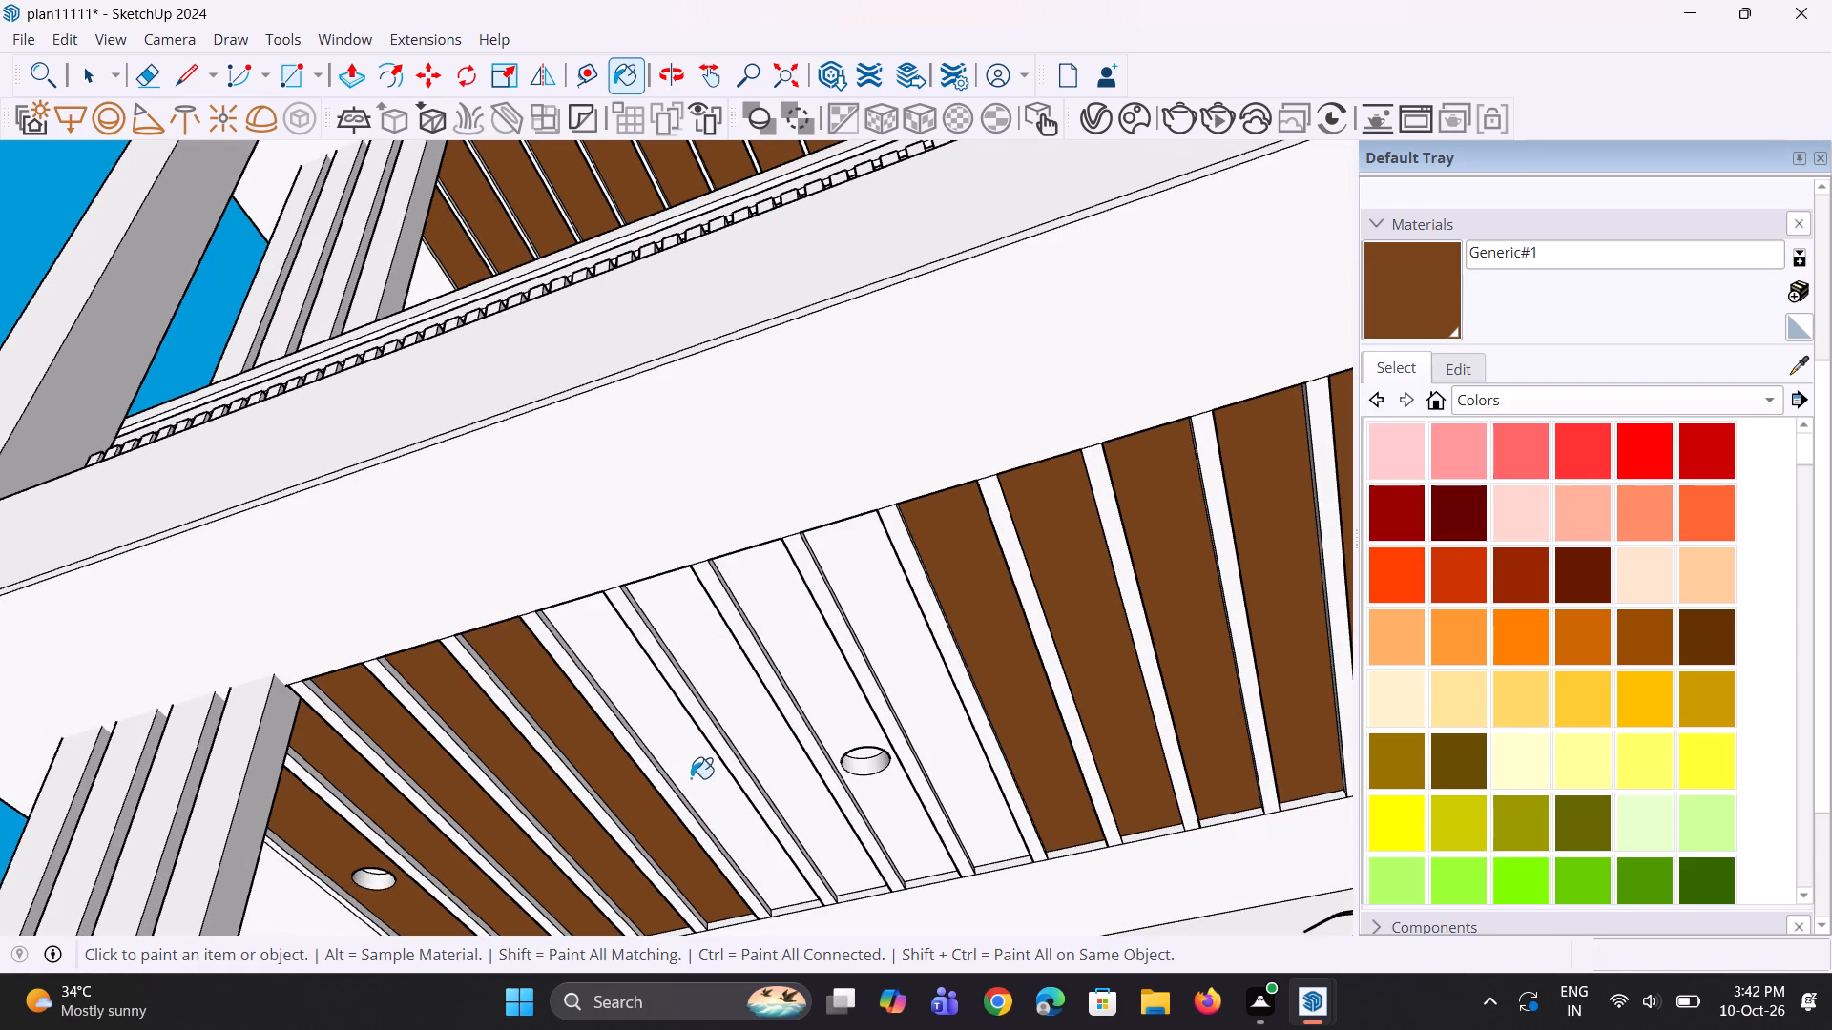
left_click(769, 754)
left_click(850, 735)
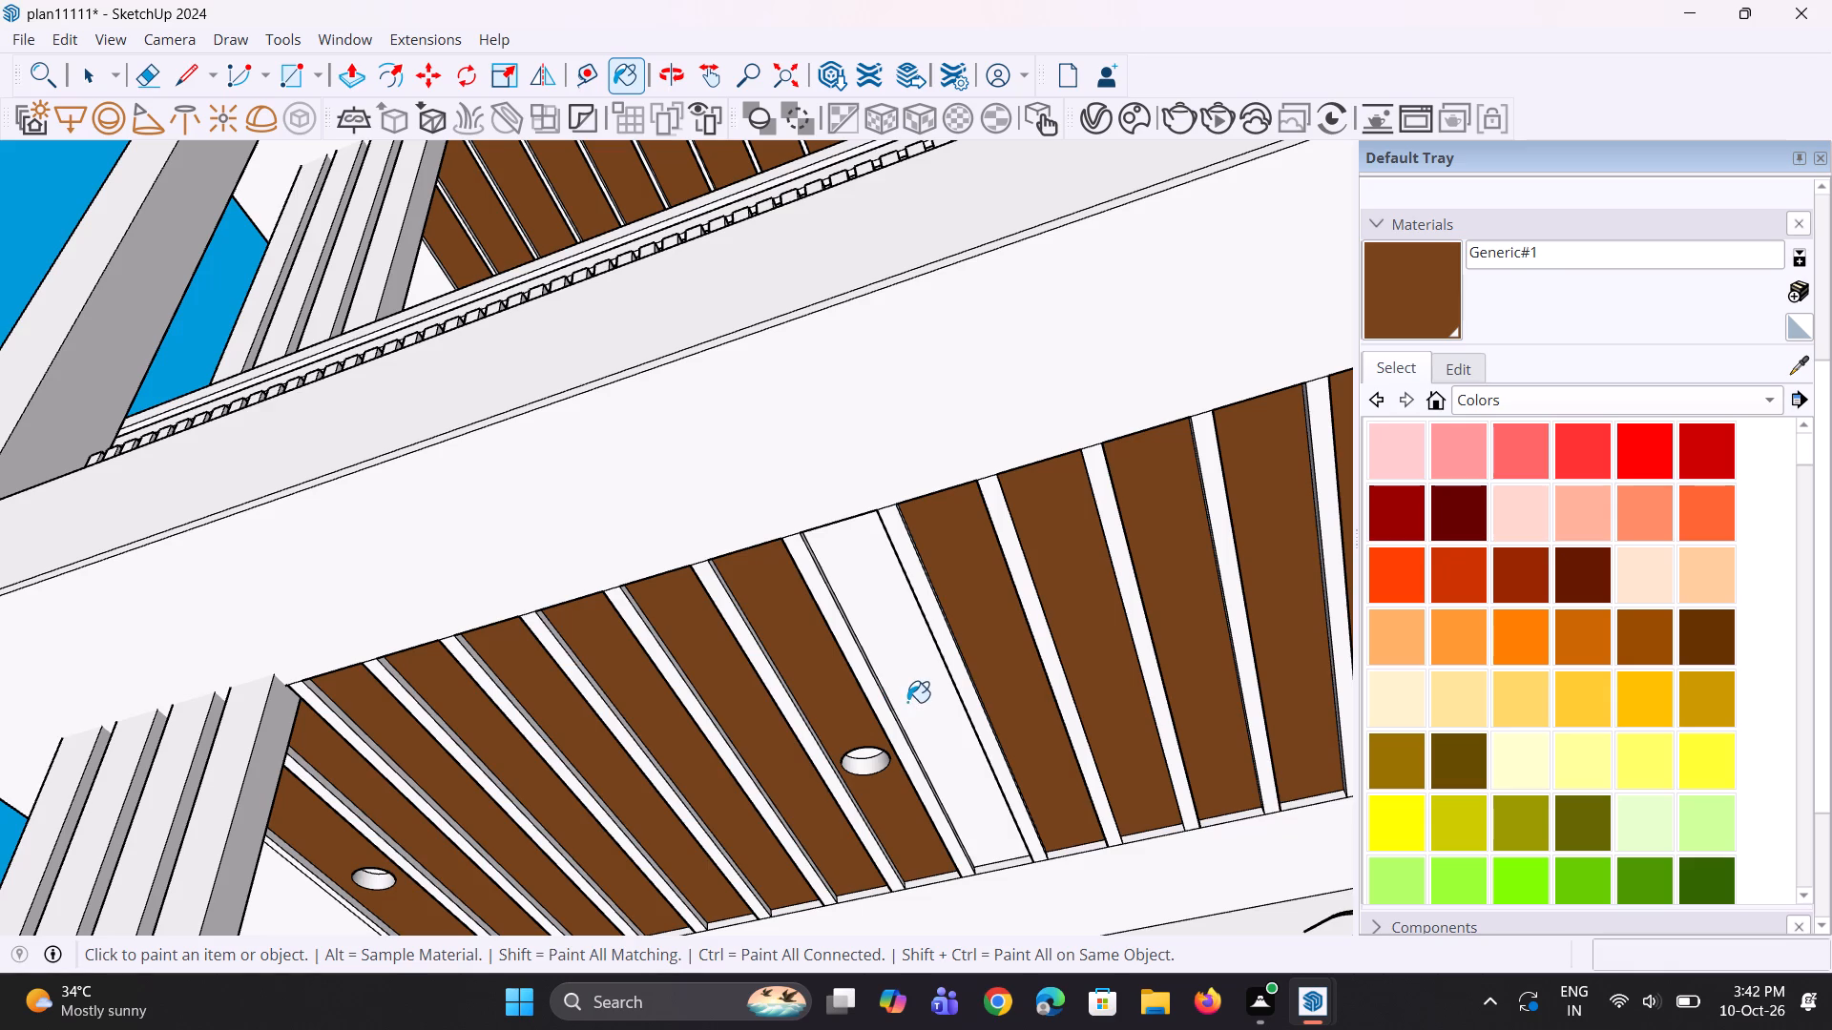
left_click(907, 702)
Paint the lowest right balcony's ceiling panels with the new brown, from the outer end inward past the middle light.
scroll(890, 726, "down", 18)
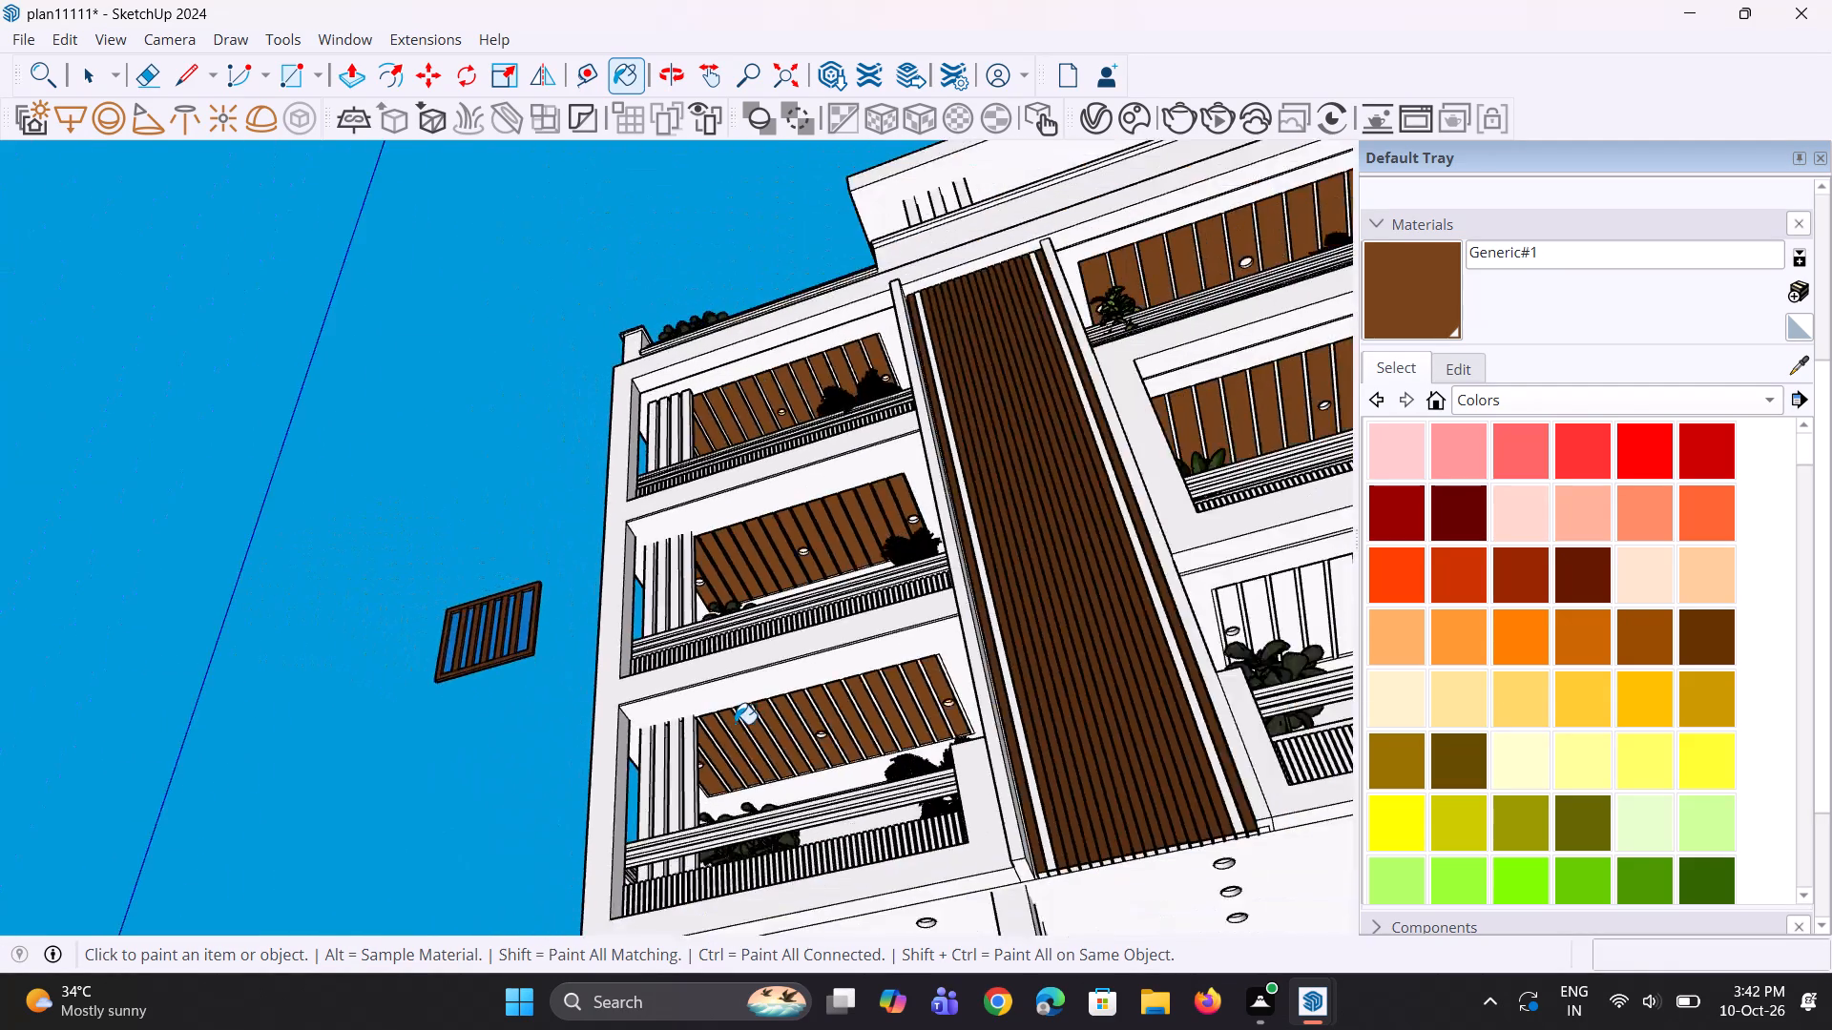
scroll(735, 724, "down", 2)
scroll(1167, 649, "up", 2)
scroll(1304, 618, "up", 10)
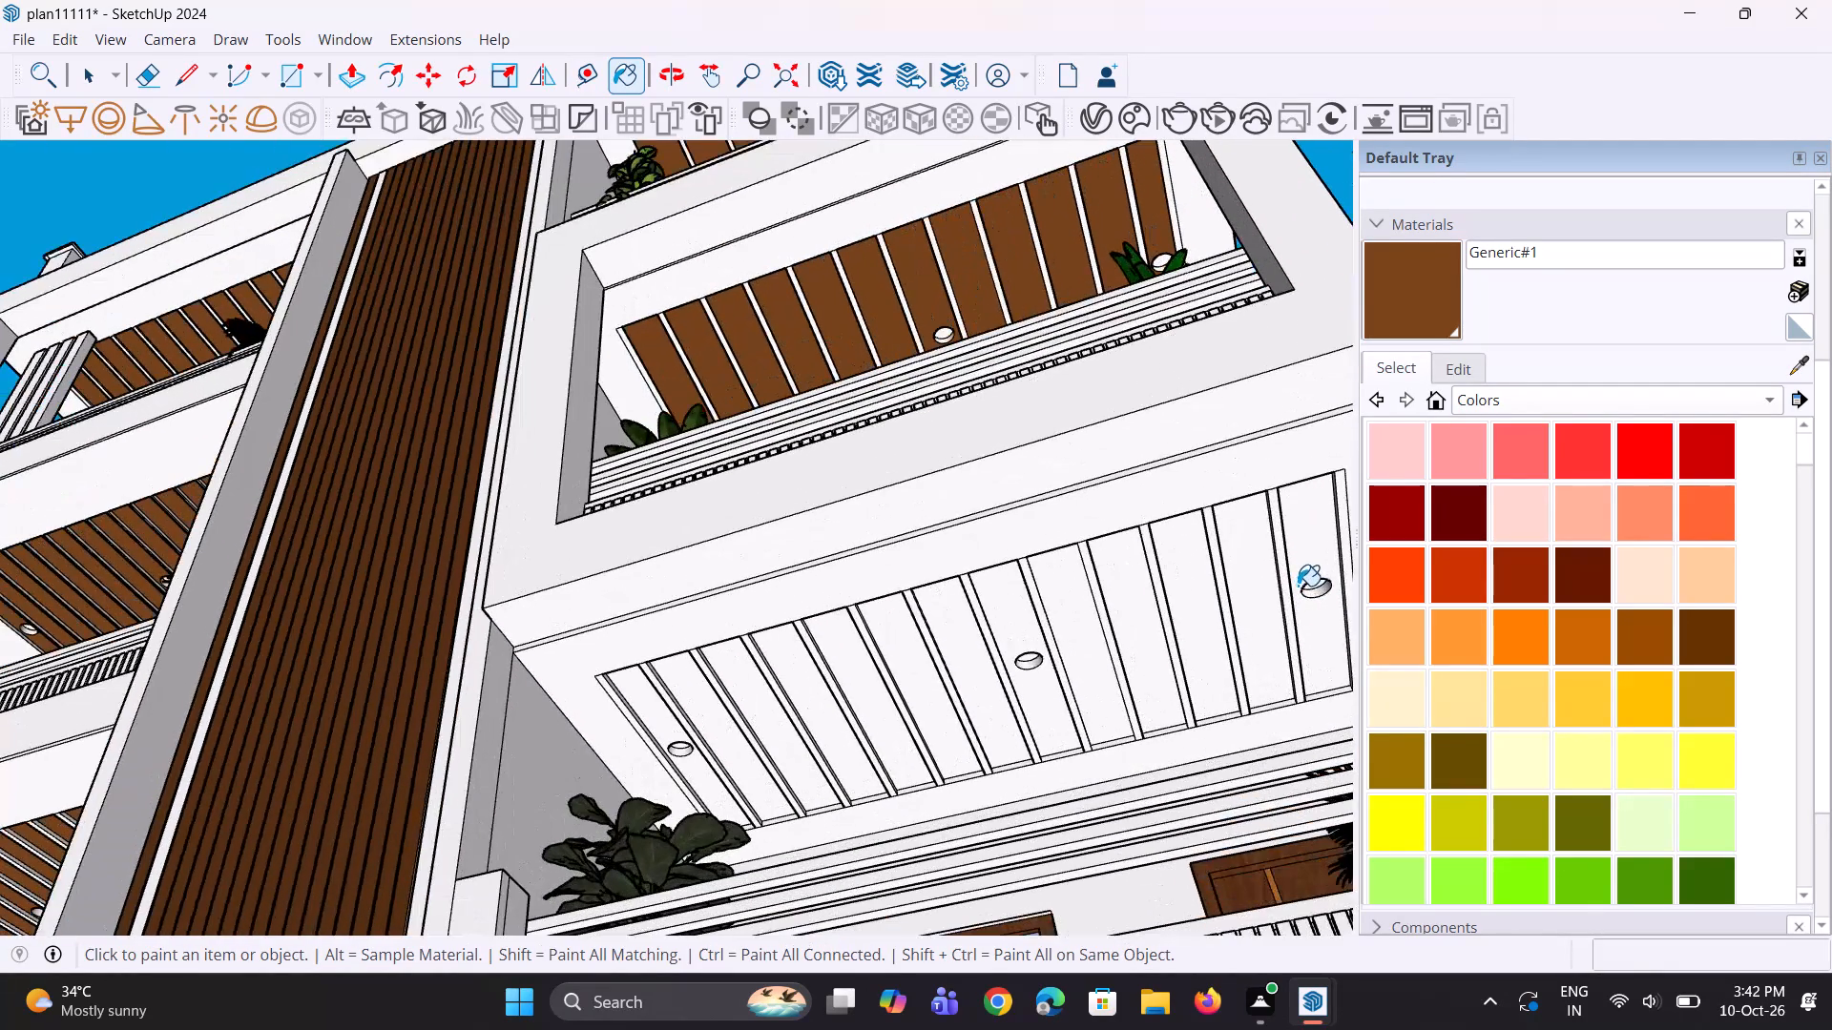
left_click(1298, 582)
left_click(1268, 579)
left_click(1190, 614)
left_click(1145, 640)
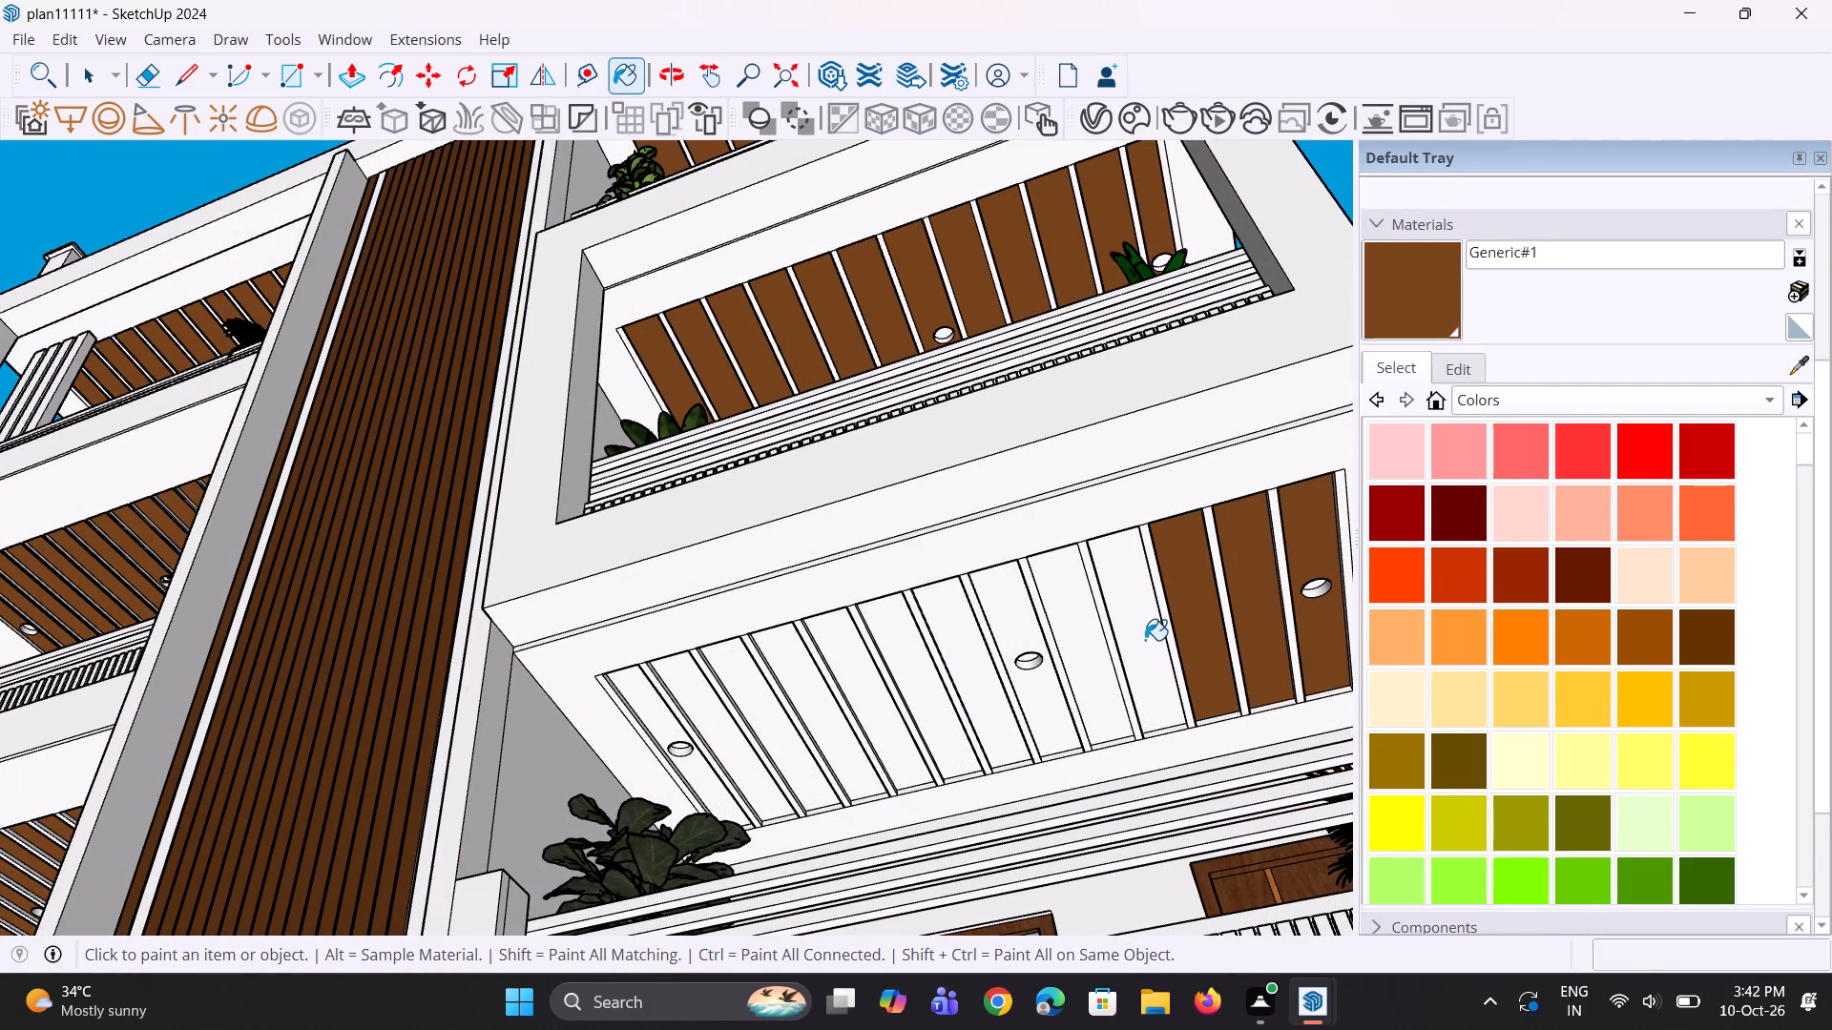
left_click(1093, 684)
left_click(1034, 711)
left_click(987, 730)
left_click(936, 750)
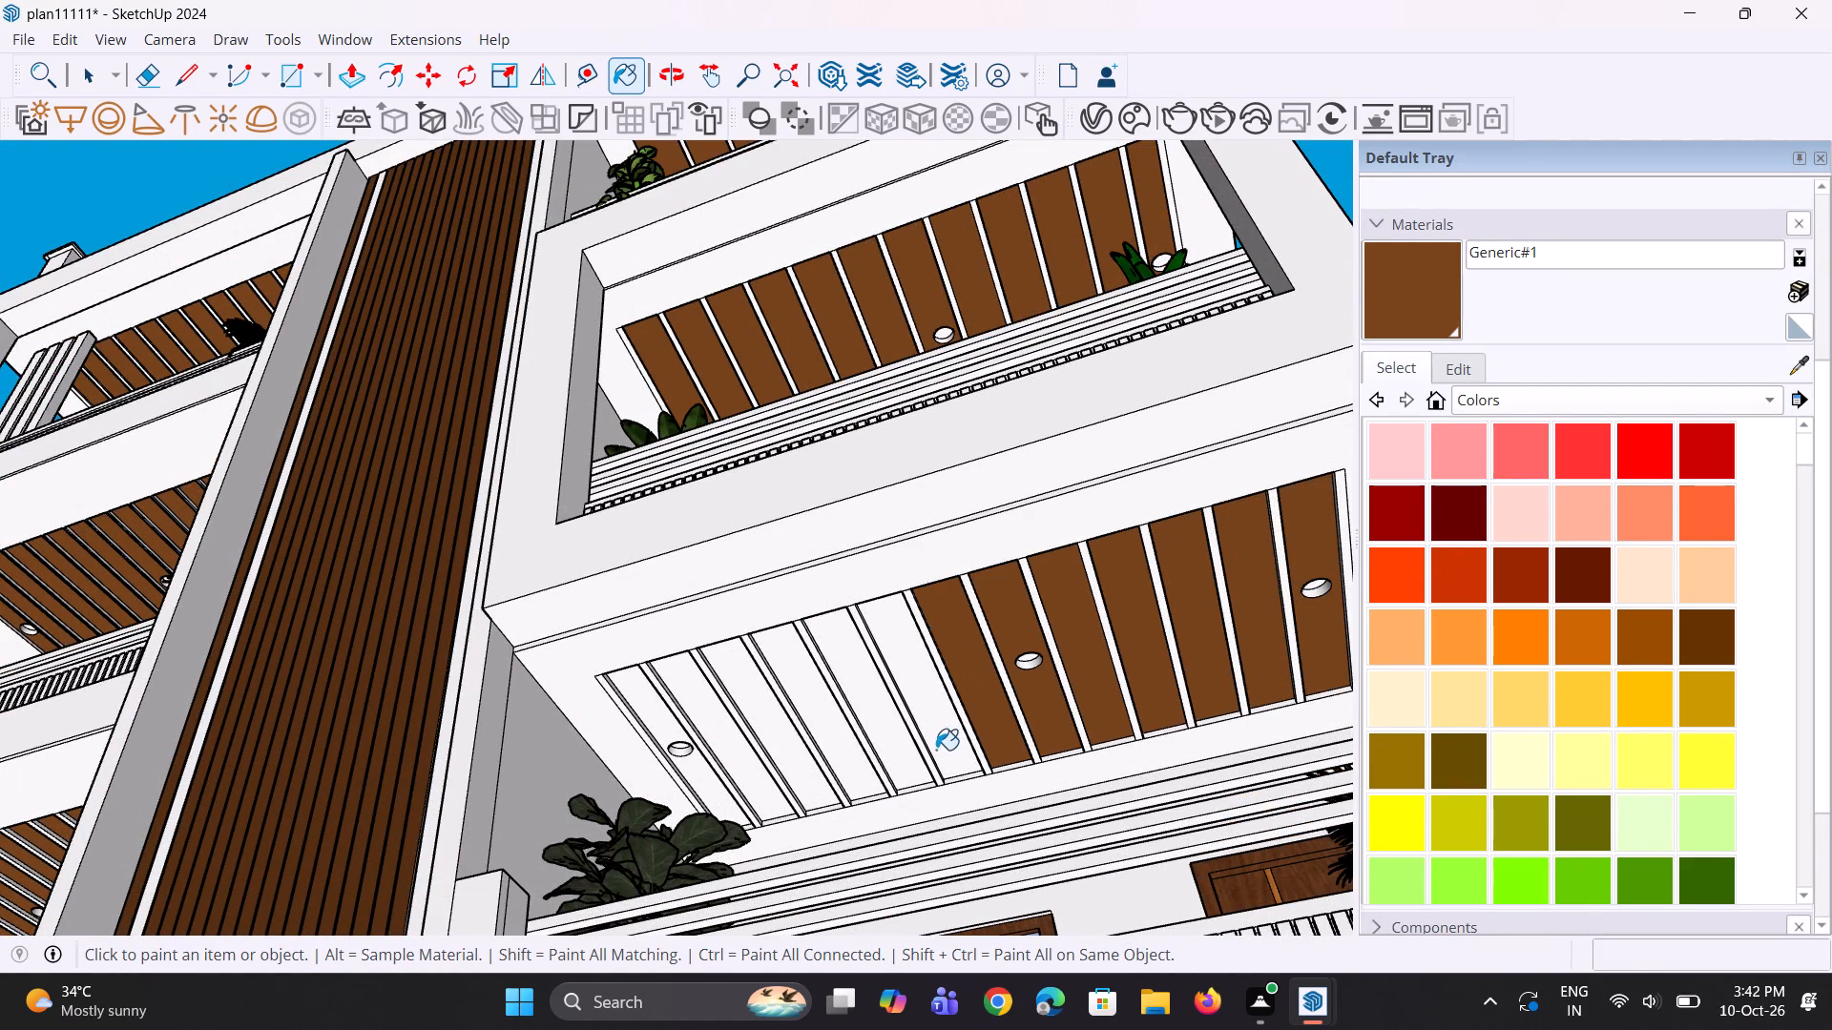
Paint the remaining ceiling panels of the lowest right balcony, toward the slat wall, with the new brown material.
left_click(888, 756)
left_click(837, 783)
left_click(848, 776)
left_click(822, 788)
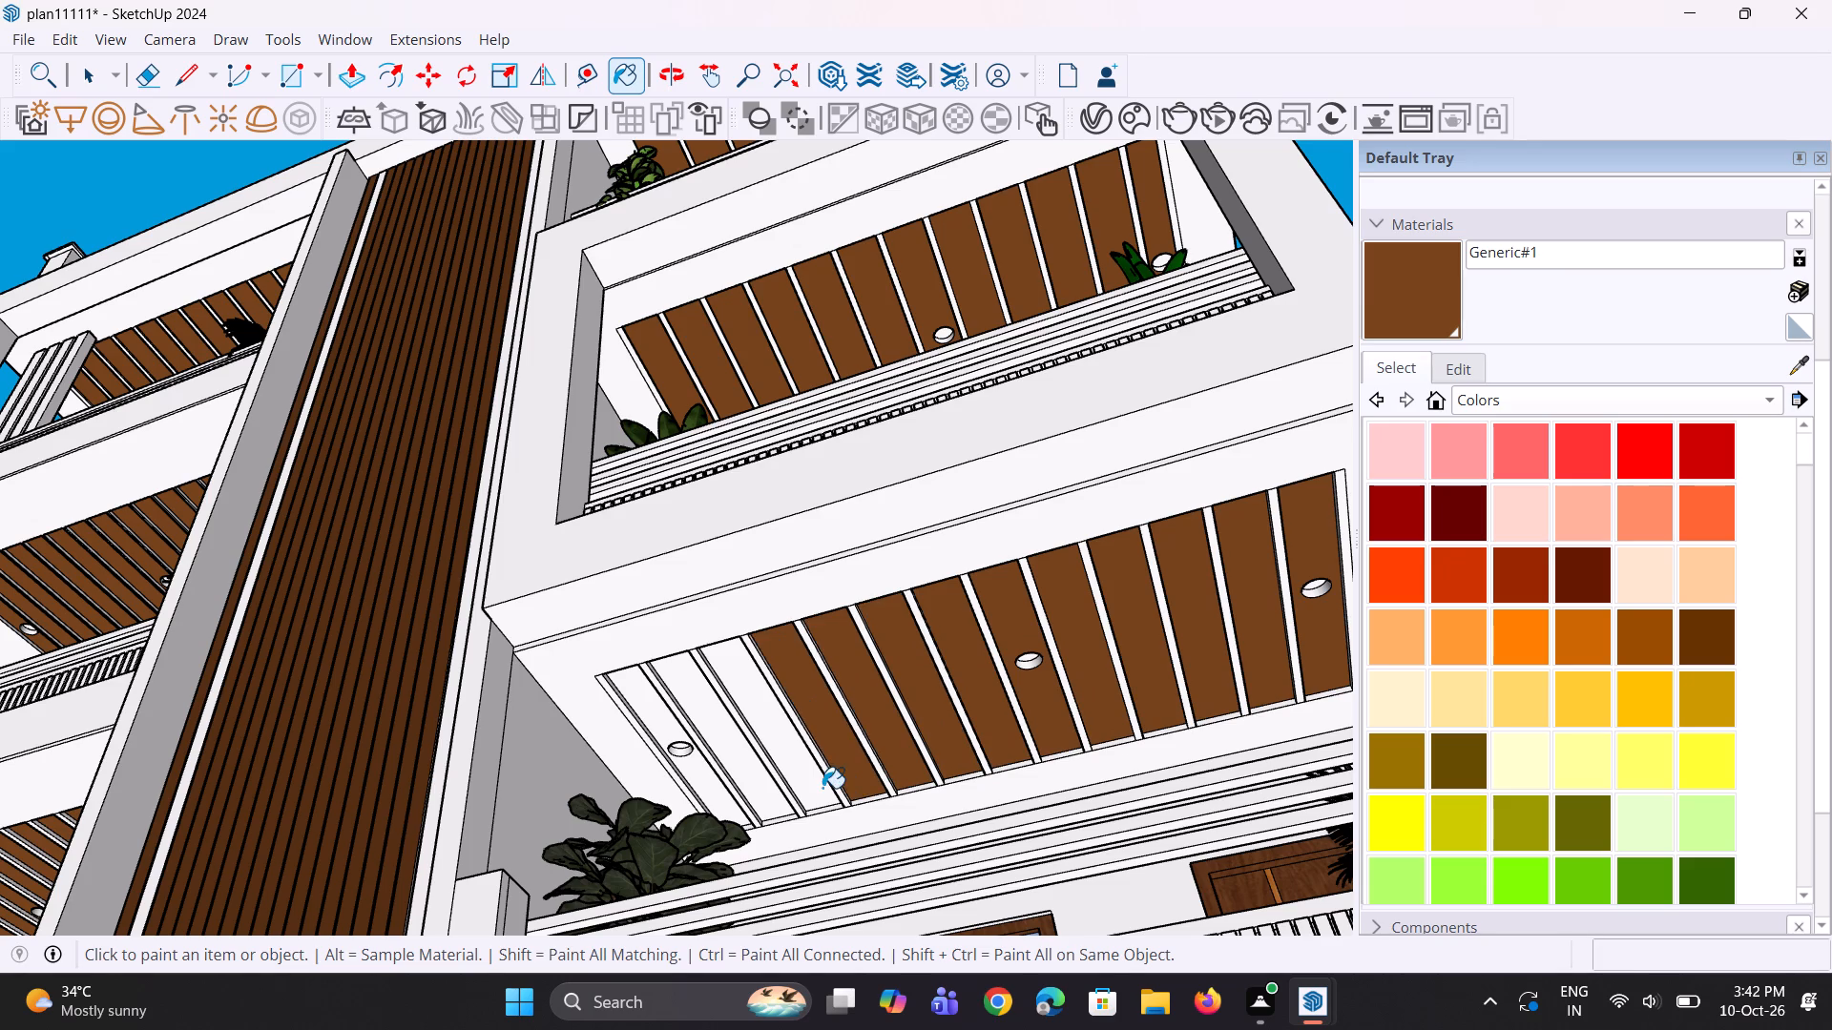
left_click(767, 814)
left_click(734, 819)
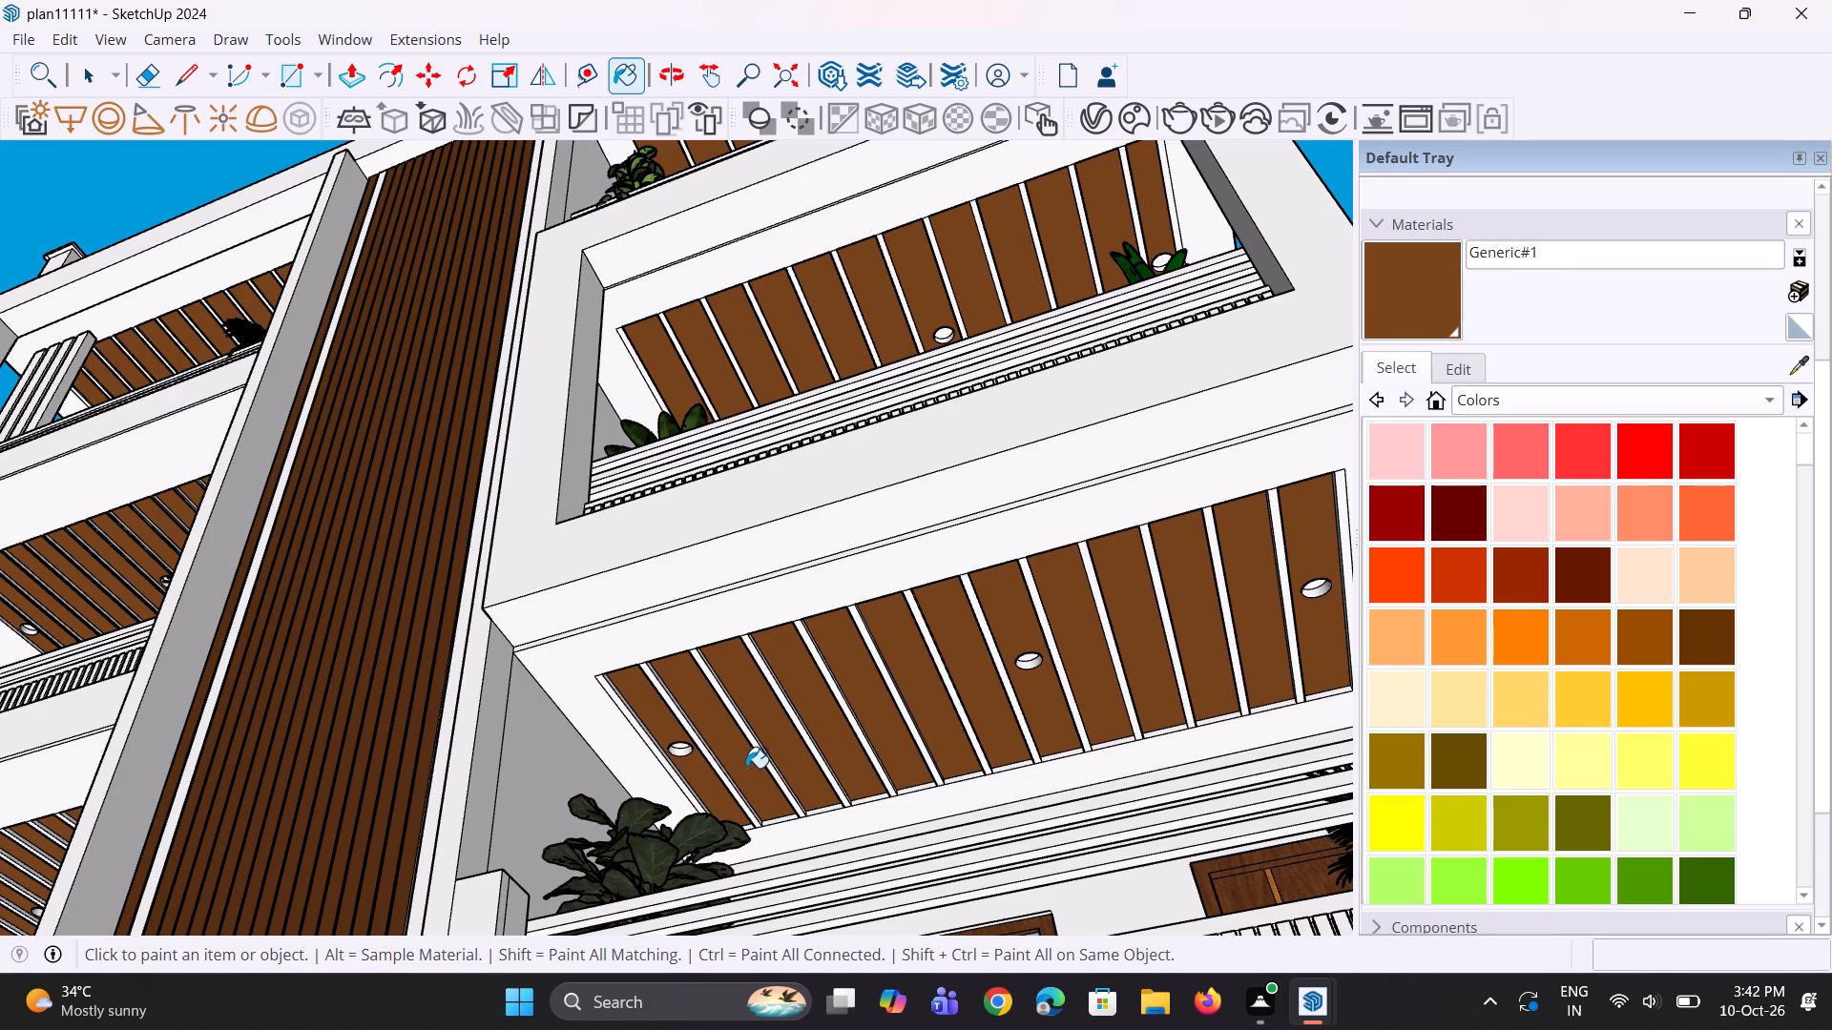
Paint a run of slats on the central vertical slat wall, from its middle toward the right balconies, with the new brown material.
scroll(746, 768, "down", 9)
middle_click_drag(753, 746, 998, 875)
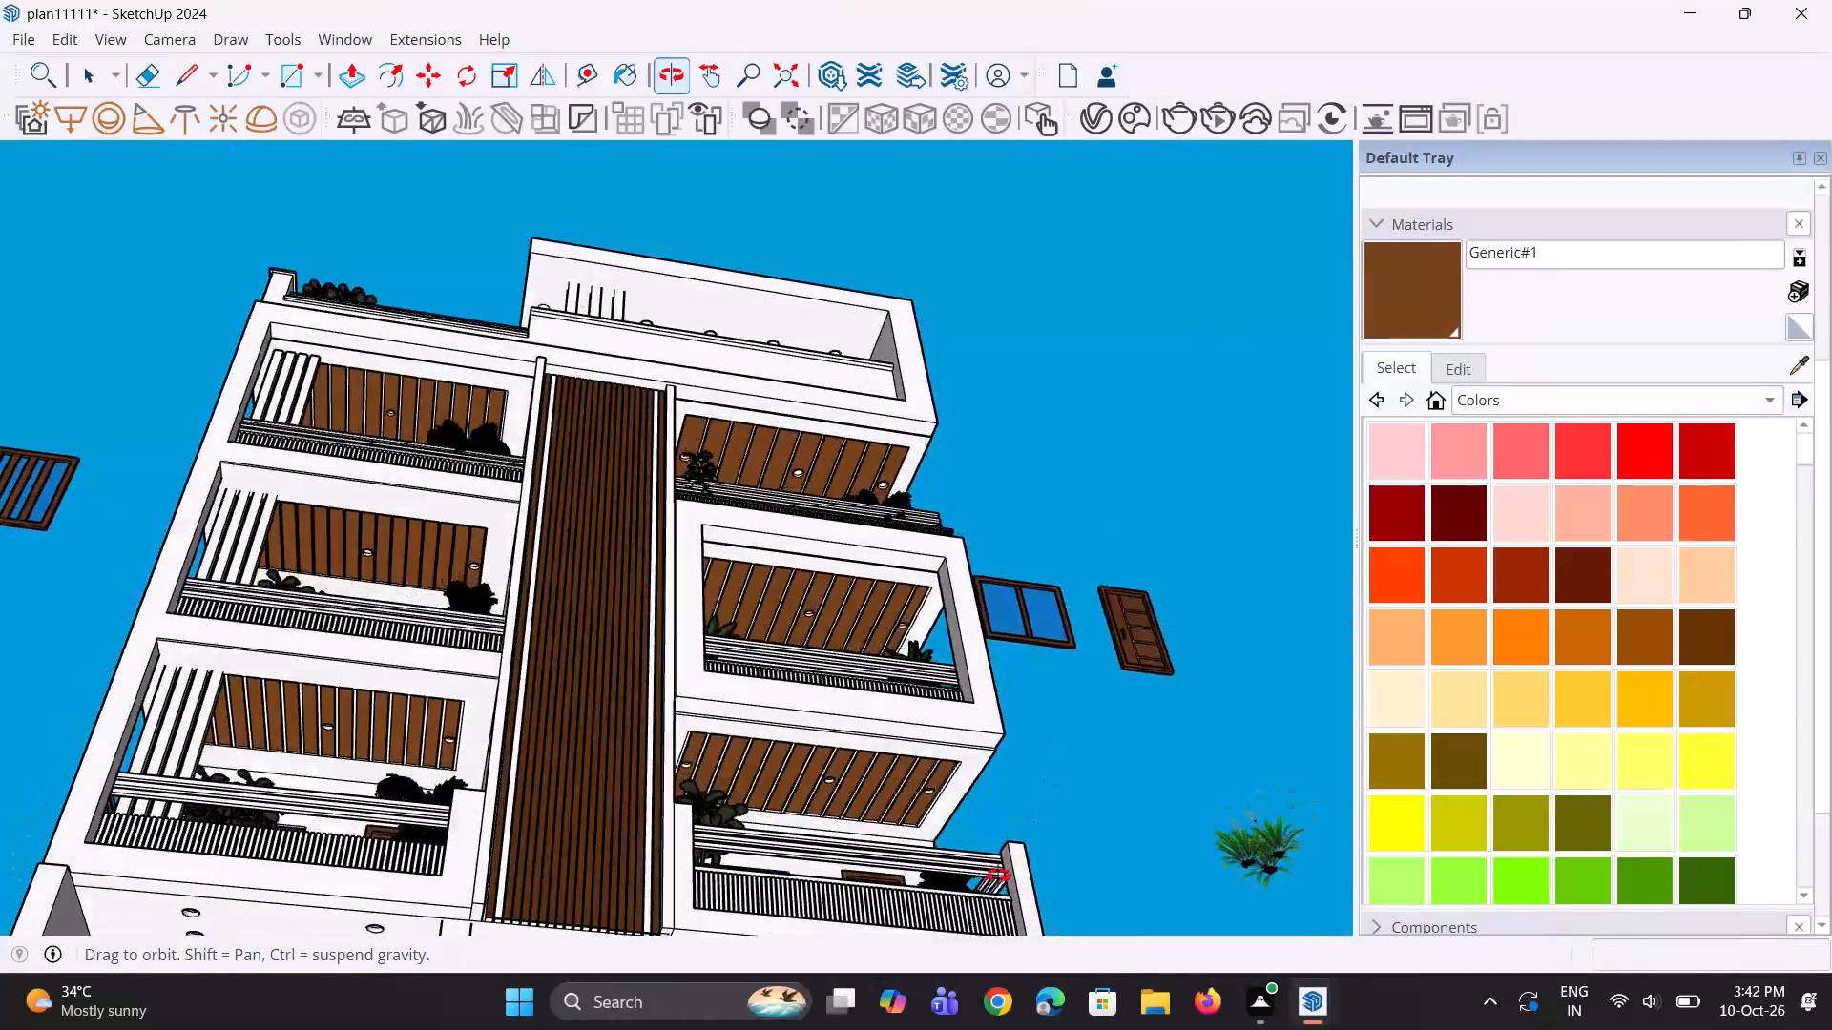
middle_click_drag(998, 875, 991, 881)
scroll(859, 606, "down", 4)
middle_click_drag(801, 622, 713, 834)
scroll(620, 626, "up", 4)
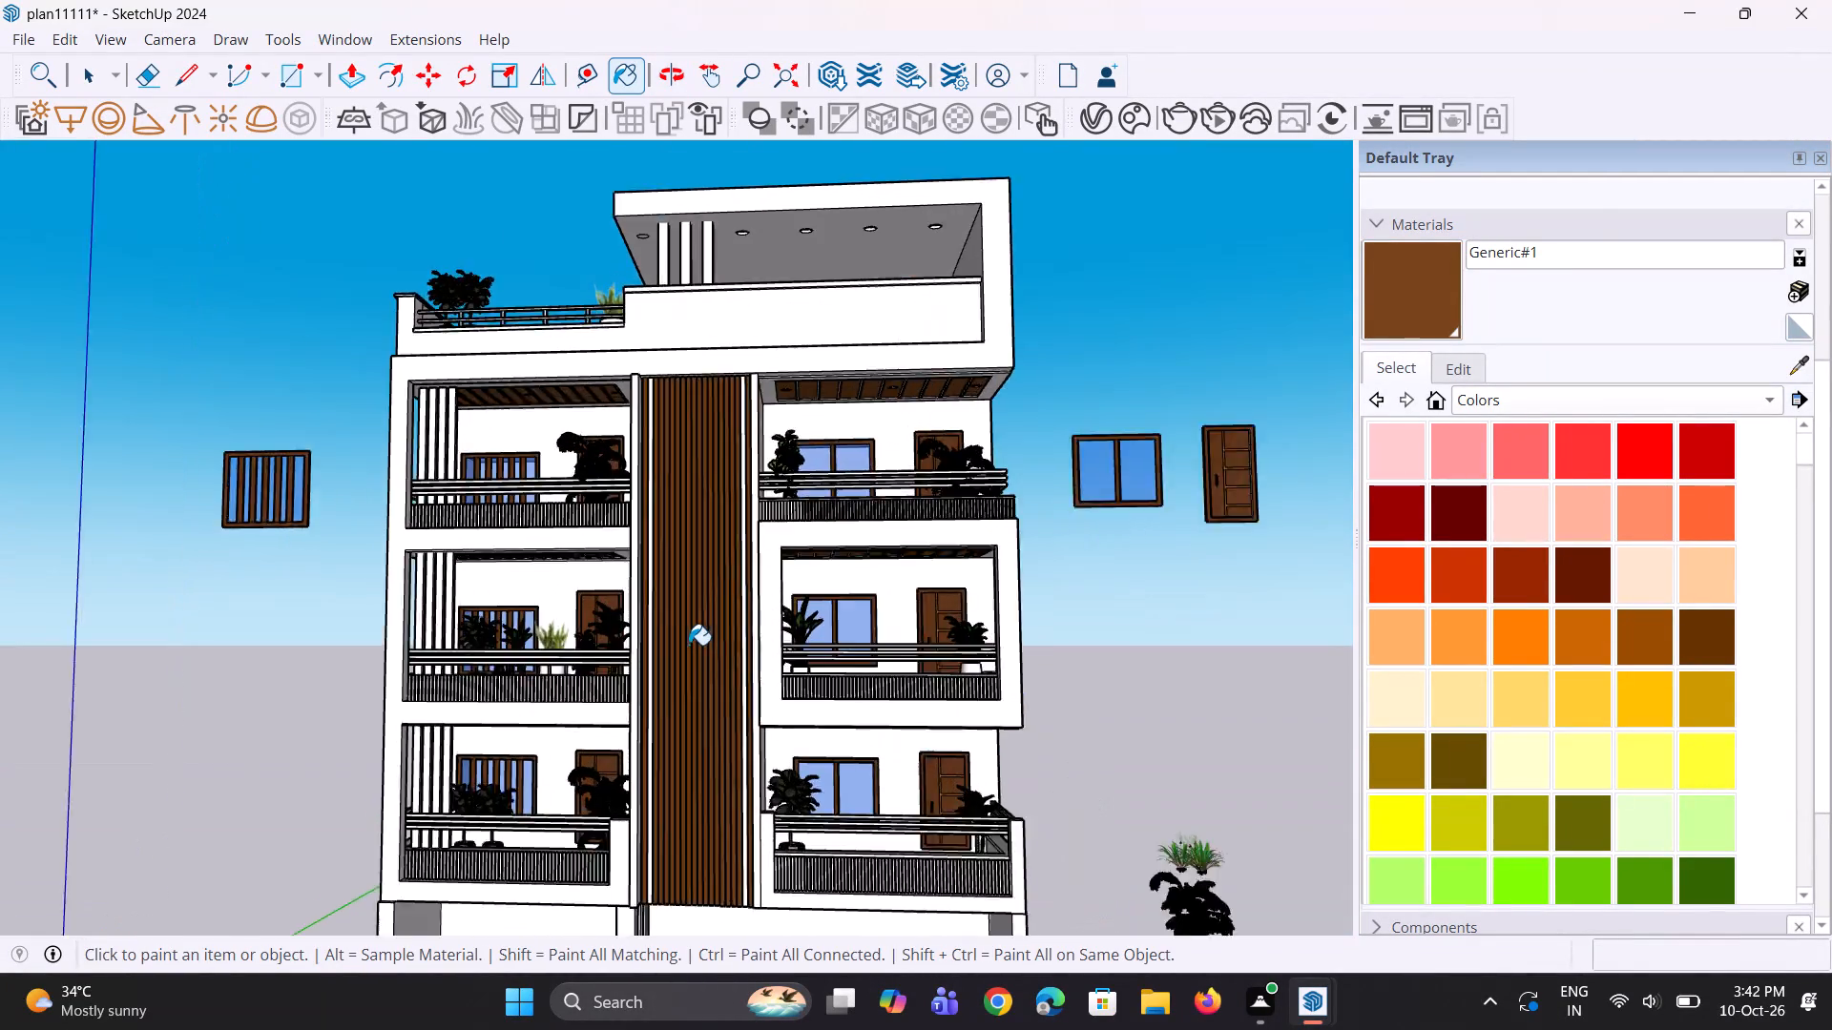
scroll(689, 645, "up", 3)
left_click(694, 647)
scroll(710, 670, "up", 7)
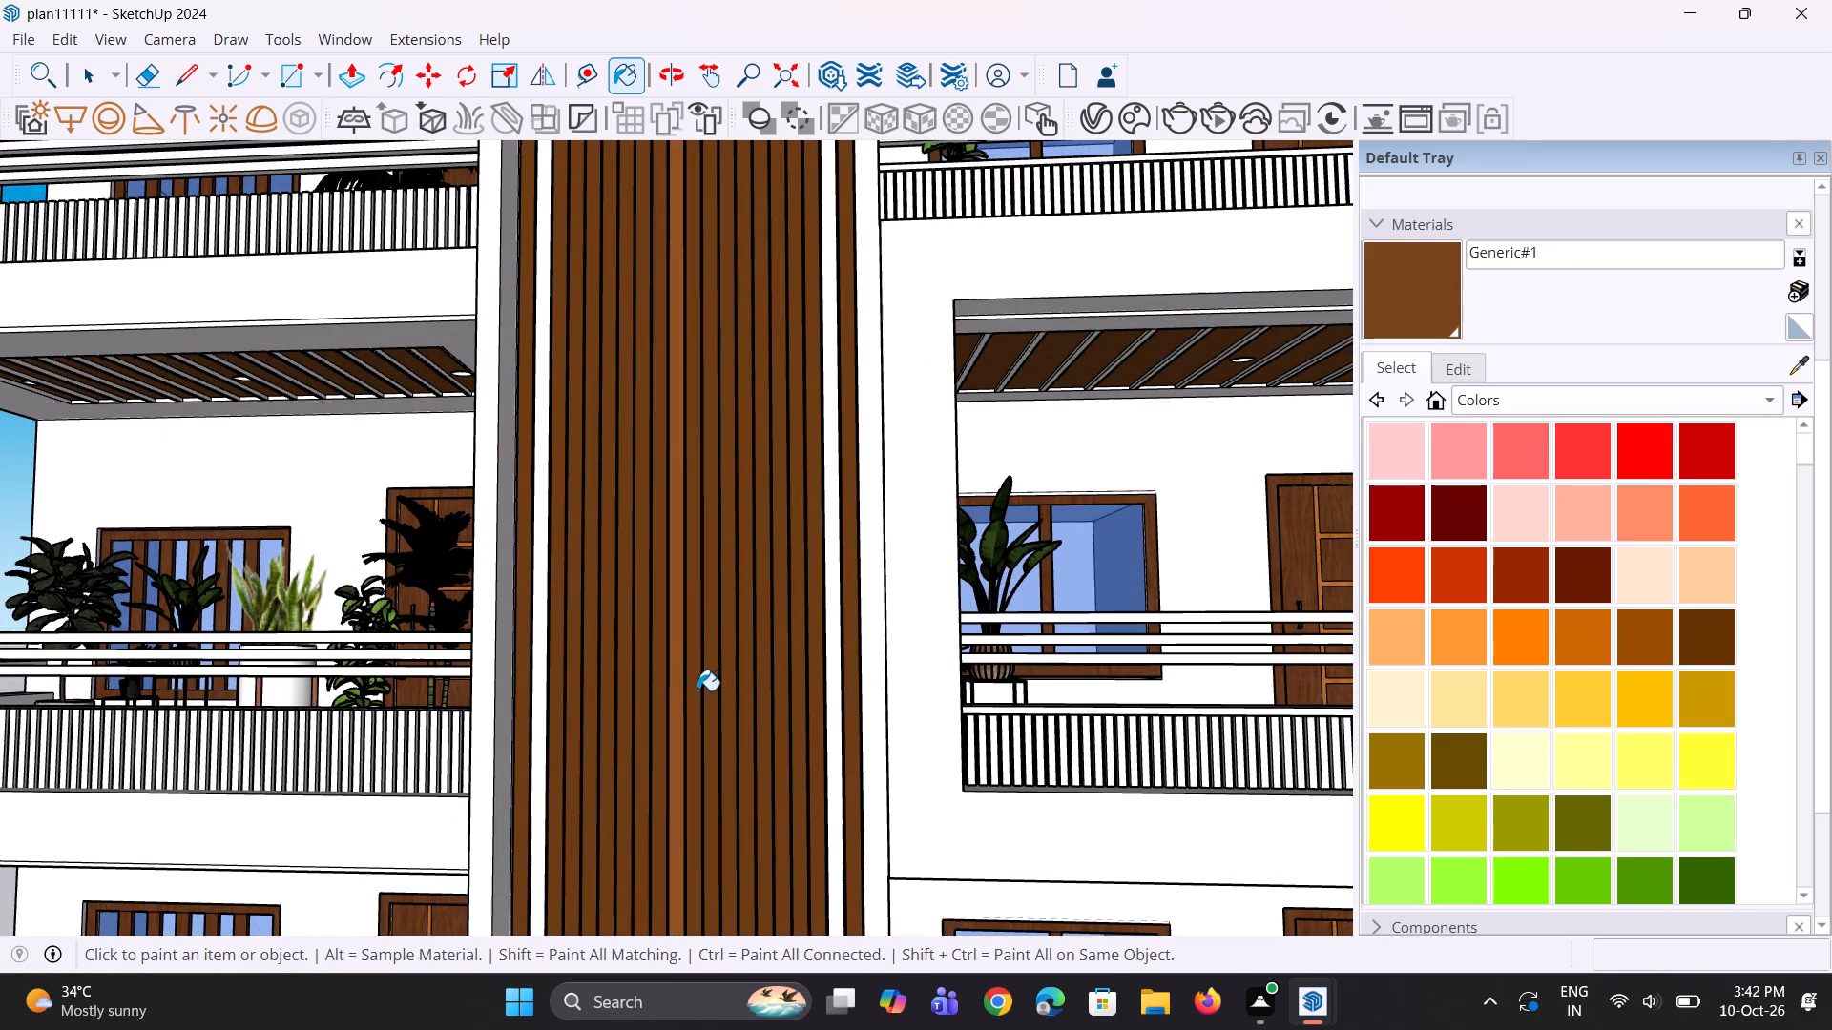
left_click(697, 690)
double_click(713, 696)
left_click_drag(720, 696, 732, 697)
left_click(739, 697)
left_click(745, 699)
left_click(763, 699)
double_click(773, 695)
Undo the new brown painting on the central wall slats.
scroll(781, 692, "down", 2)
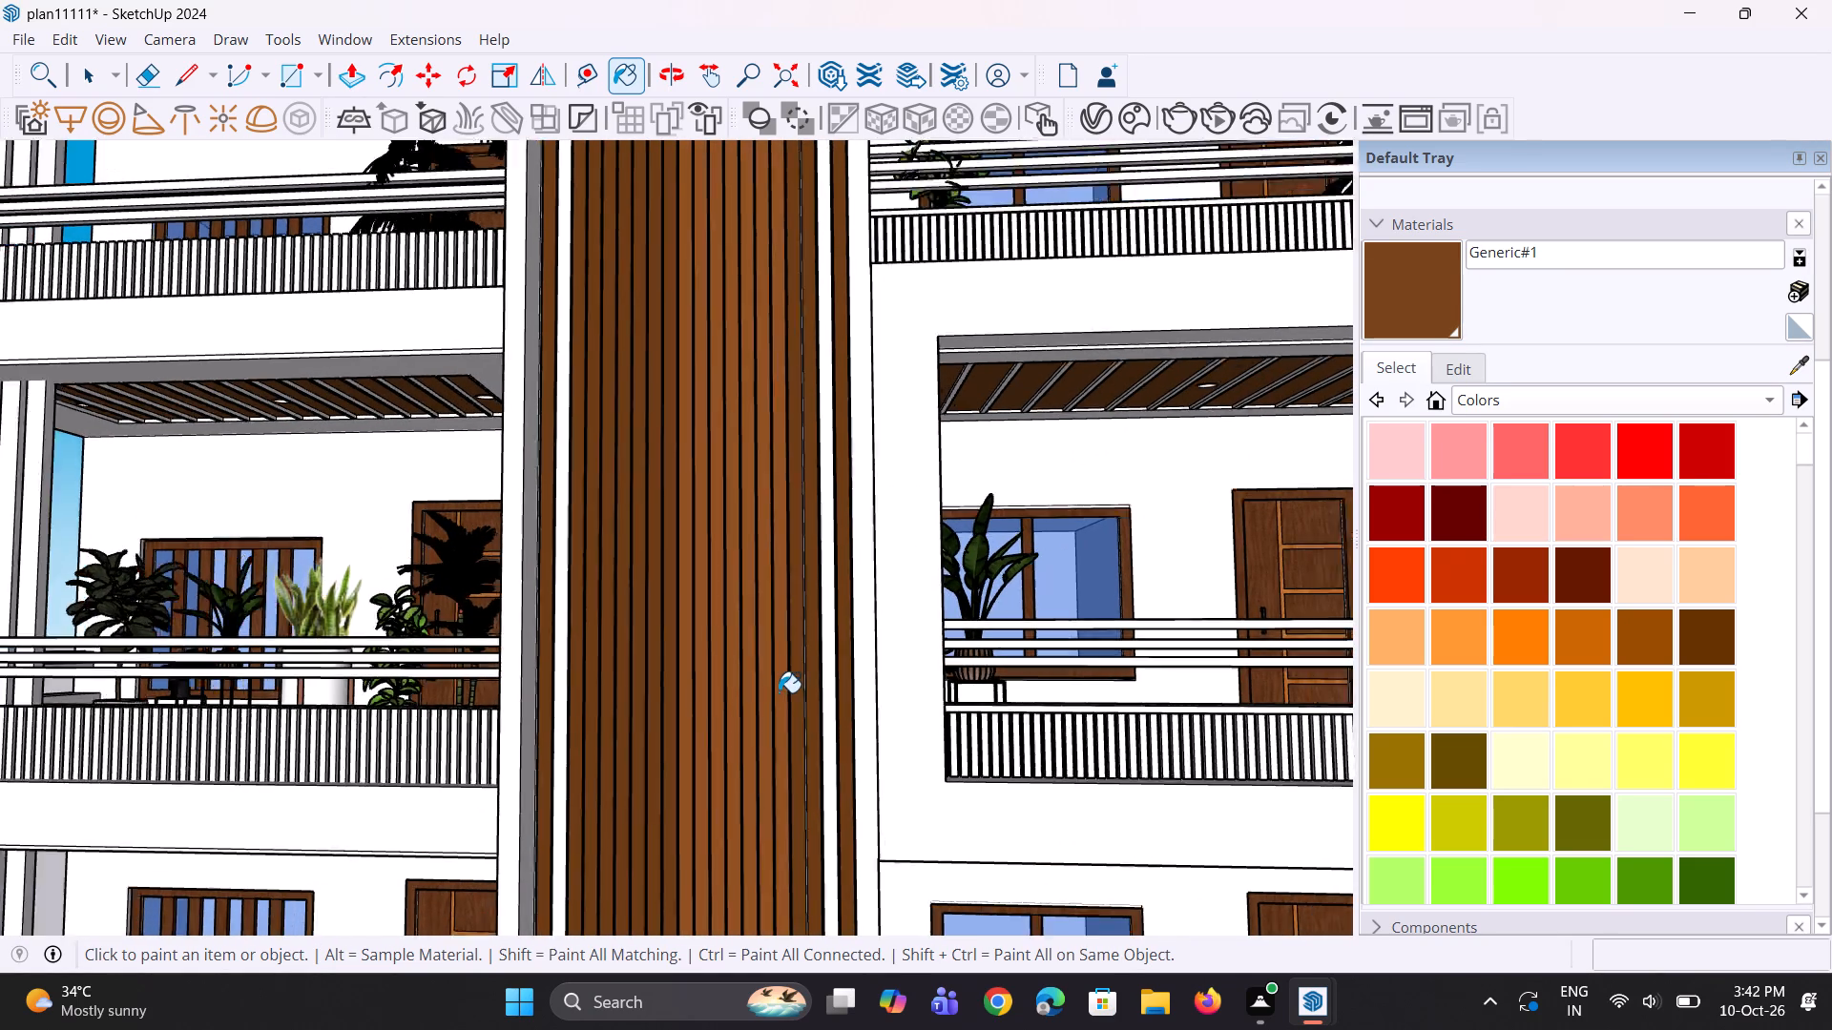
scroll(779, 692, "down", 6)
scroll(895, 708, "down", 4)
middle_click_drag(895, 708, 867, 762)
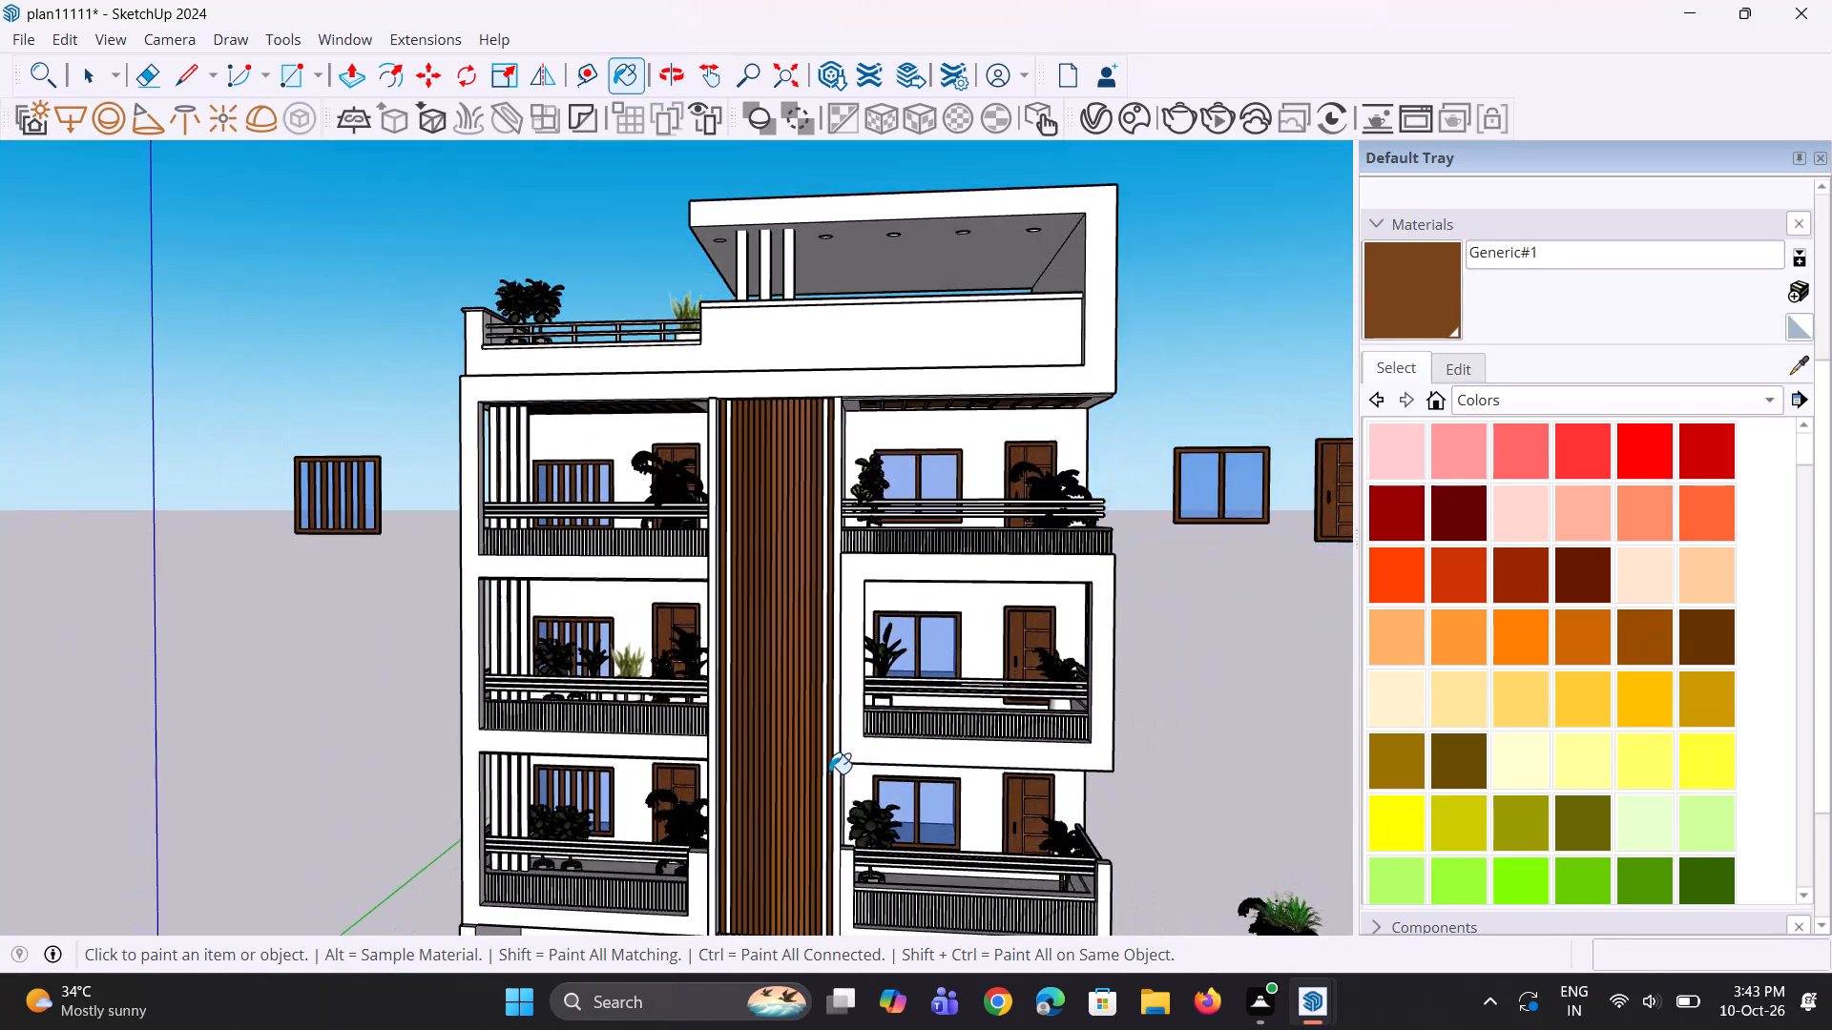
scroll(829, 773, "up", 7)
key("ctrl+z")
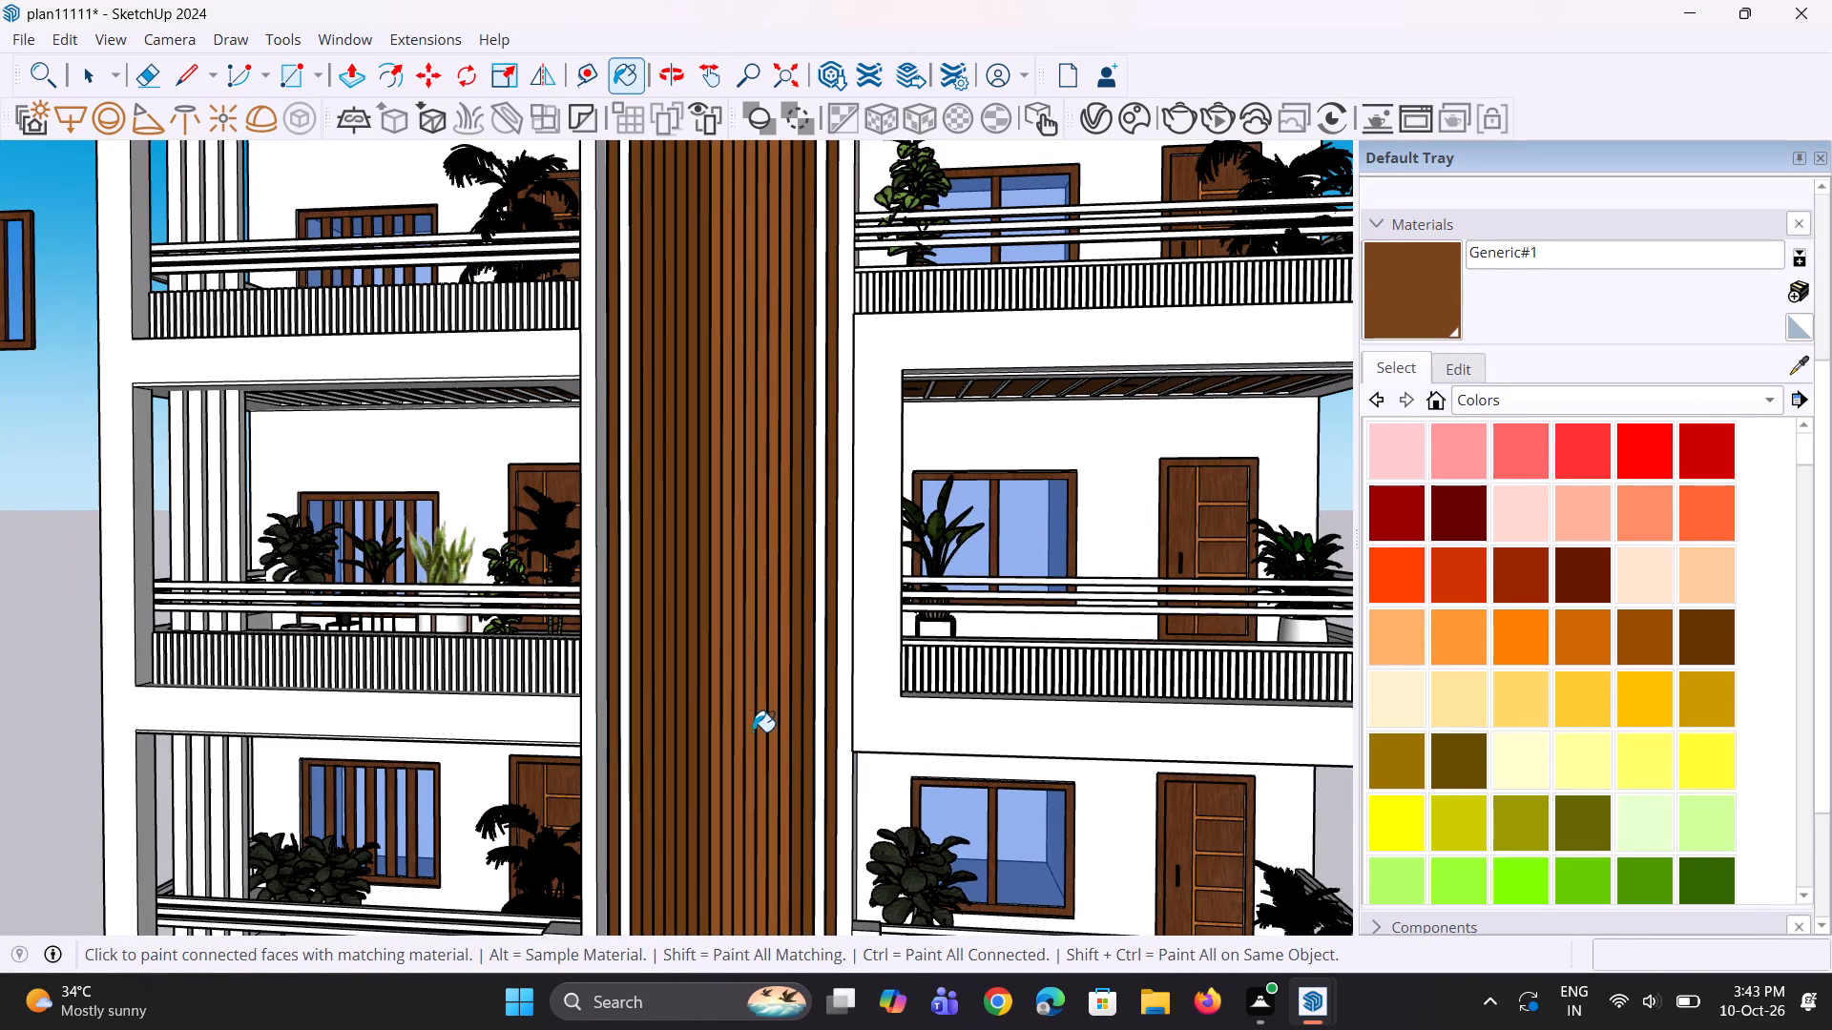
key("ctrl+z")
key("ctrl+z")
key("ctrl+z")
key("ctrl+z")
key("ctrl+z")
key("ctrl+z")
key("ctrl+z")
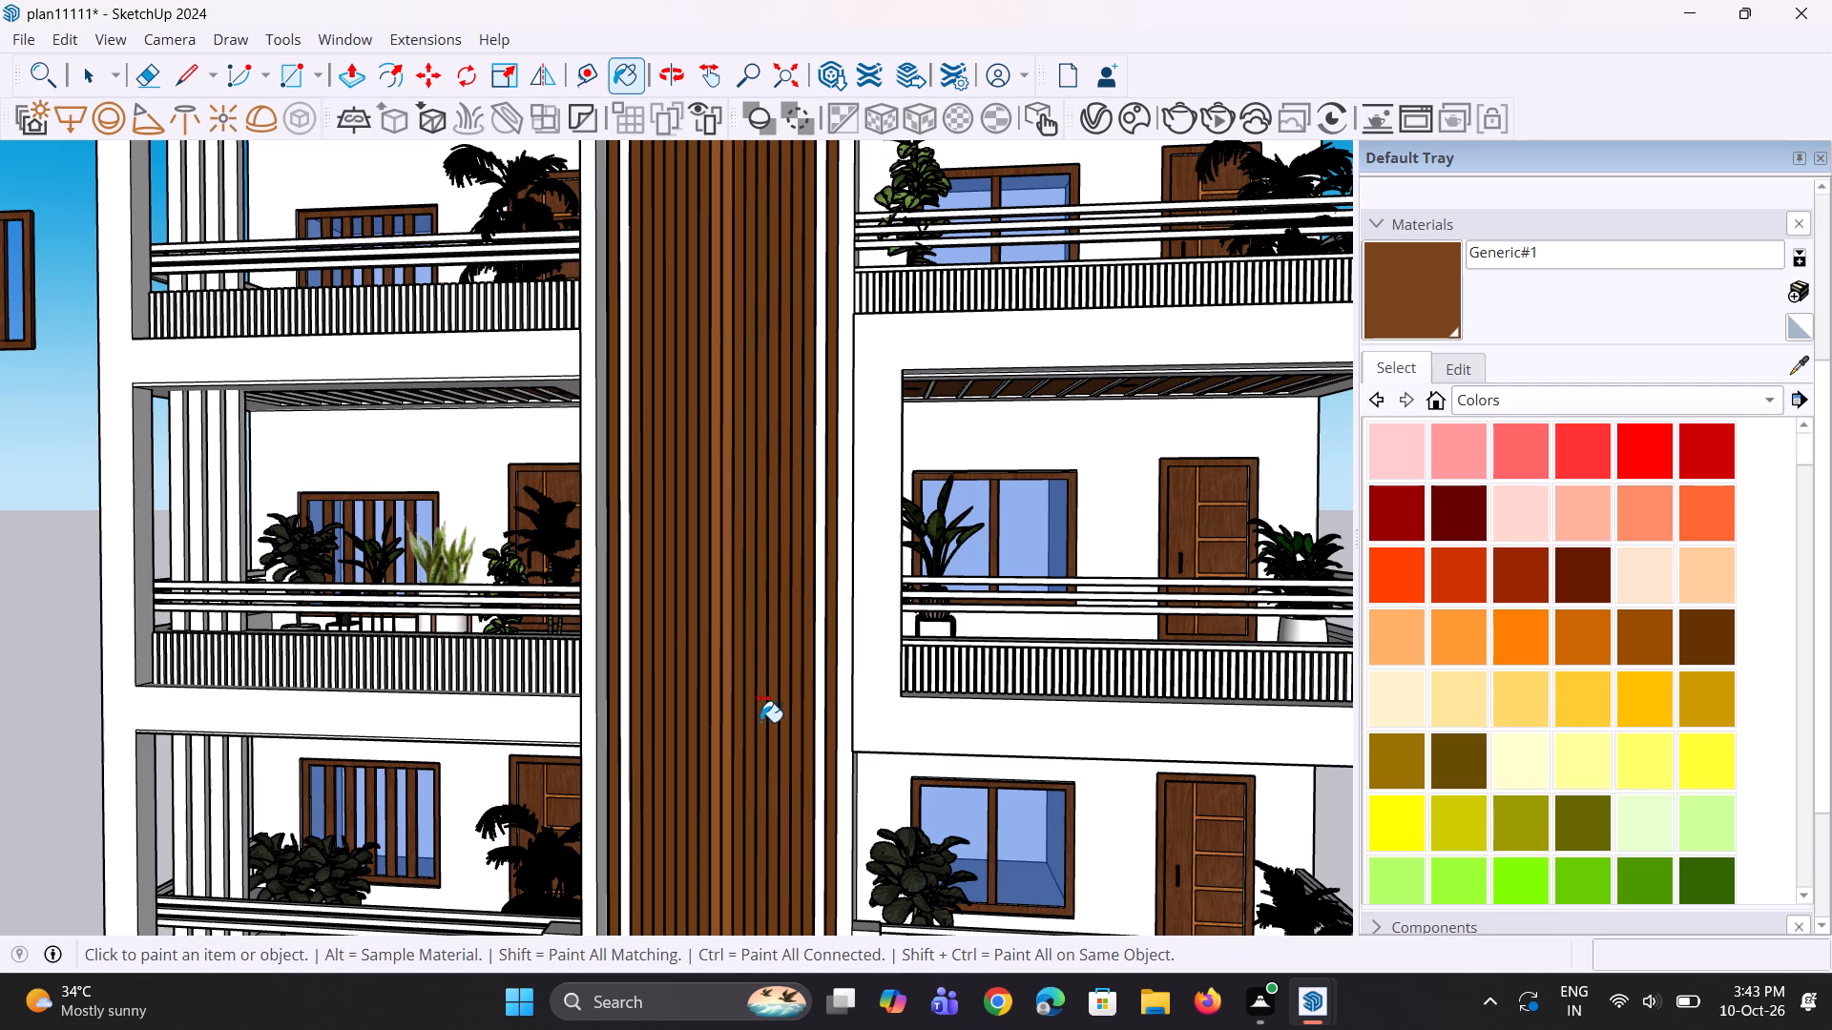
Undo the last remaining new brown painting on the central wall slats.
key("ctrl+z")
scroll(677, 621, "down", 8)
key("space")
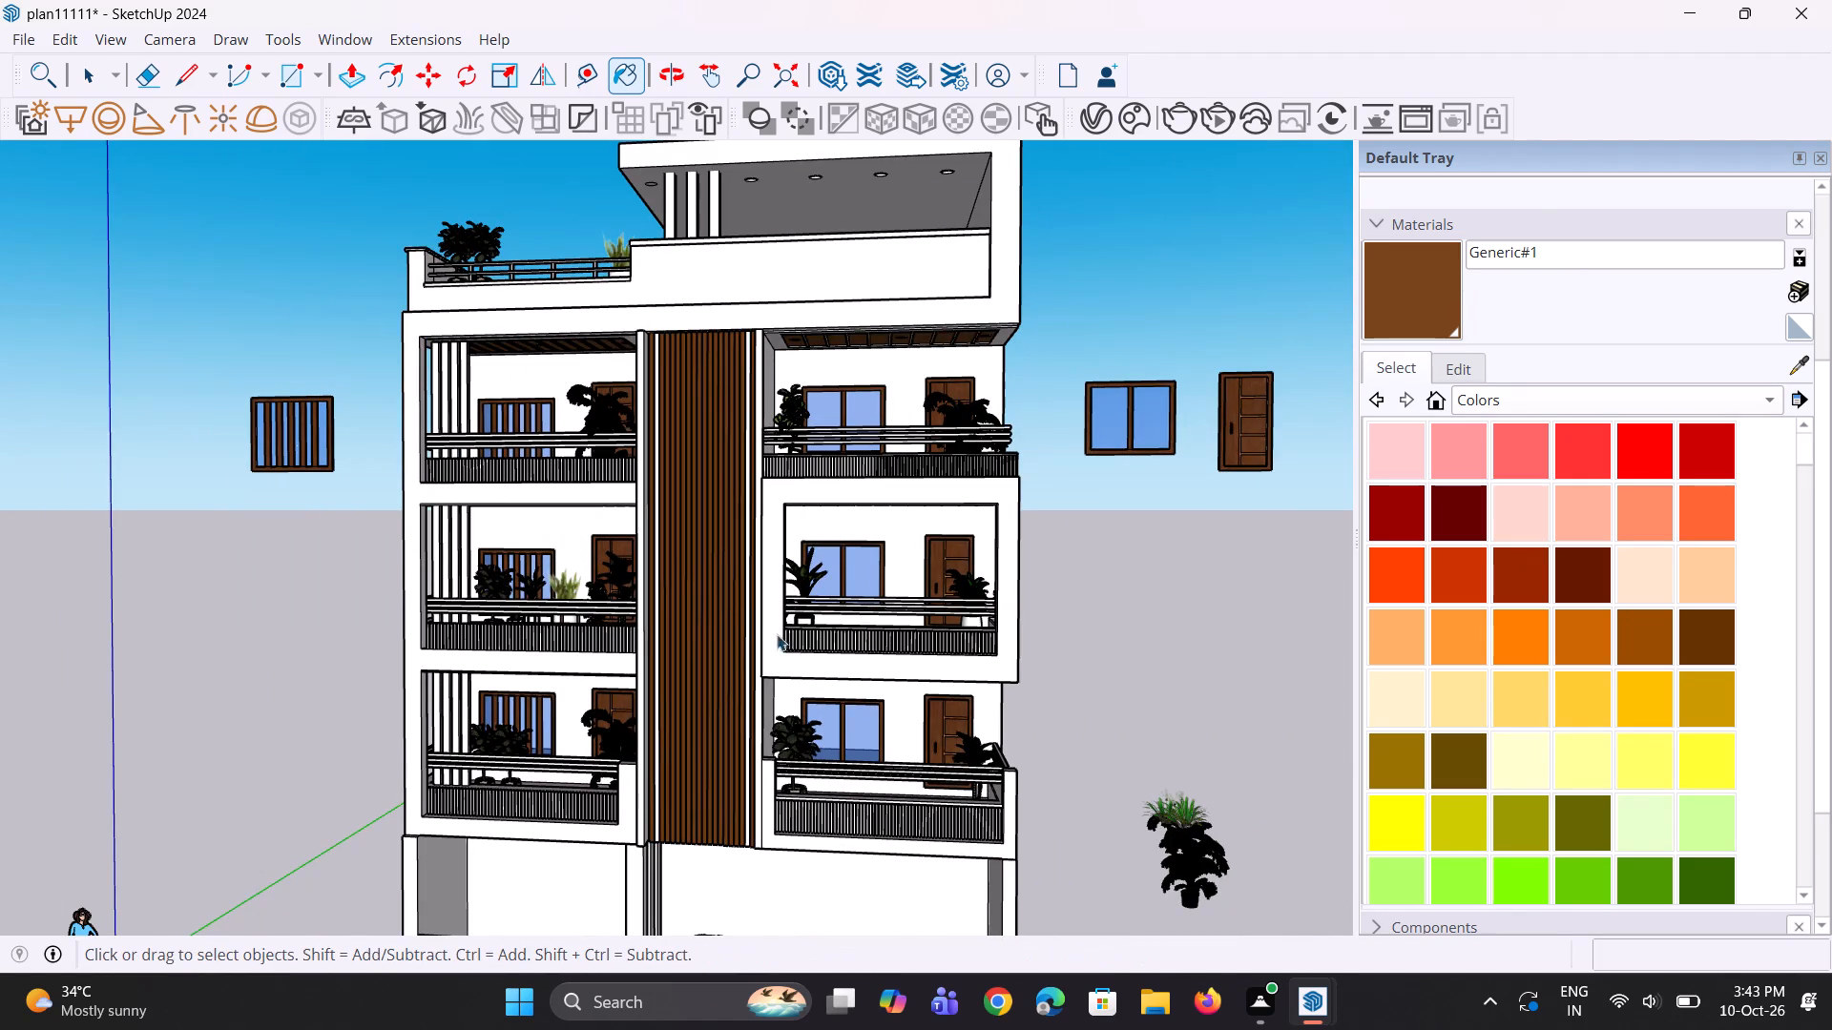
Examine the balconies and the central slat wall from a lower viewpoint and closer up.
key("space")
key("space")
key("space")
scroll(832, 641, "down", 3)
scroll(968, 651, "down", 4)
middle_click_drag(947, 655, 915, 574)
scroll(680, 641, "up", 11)
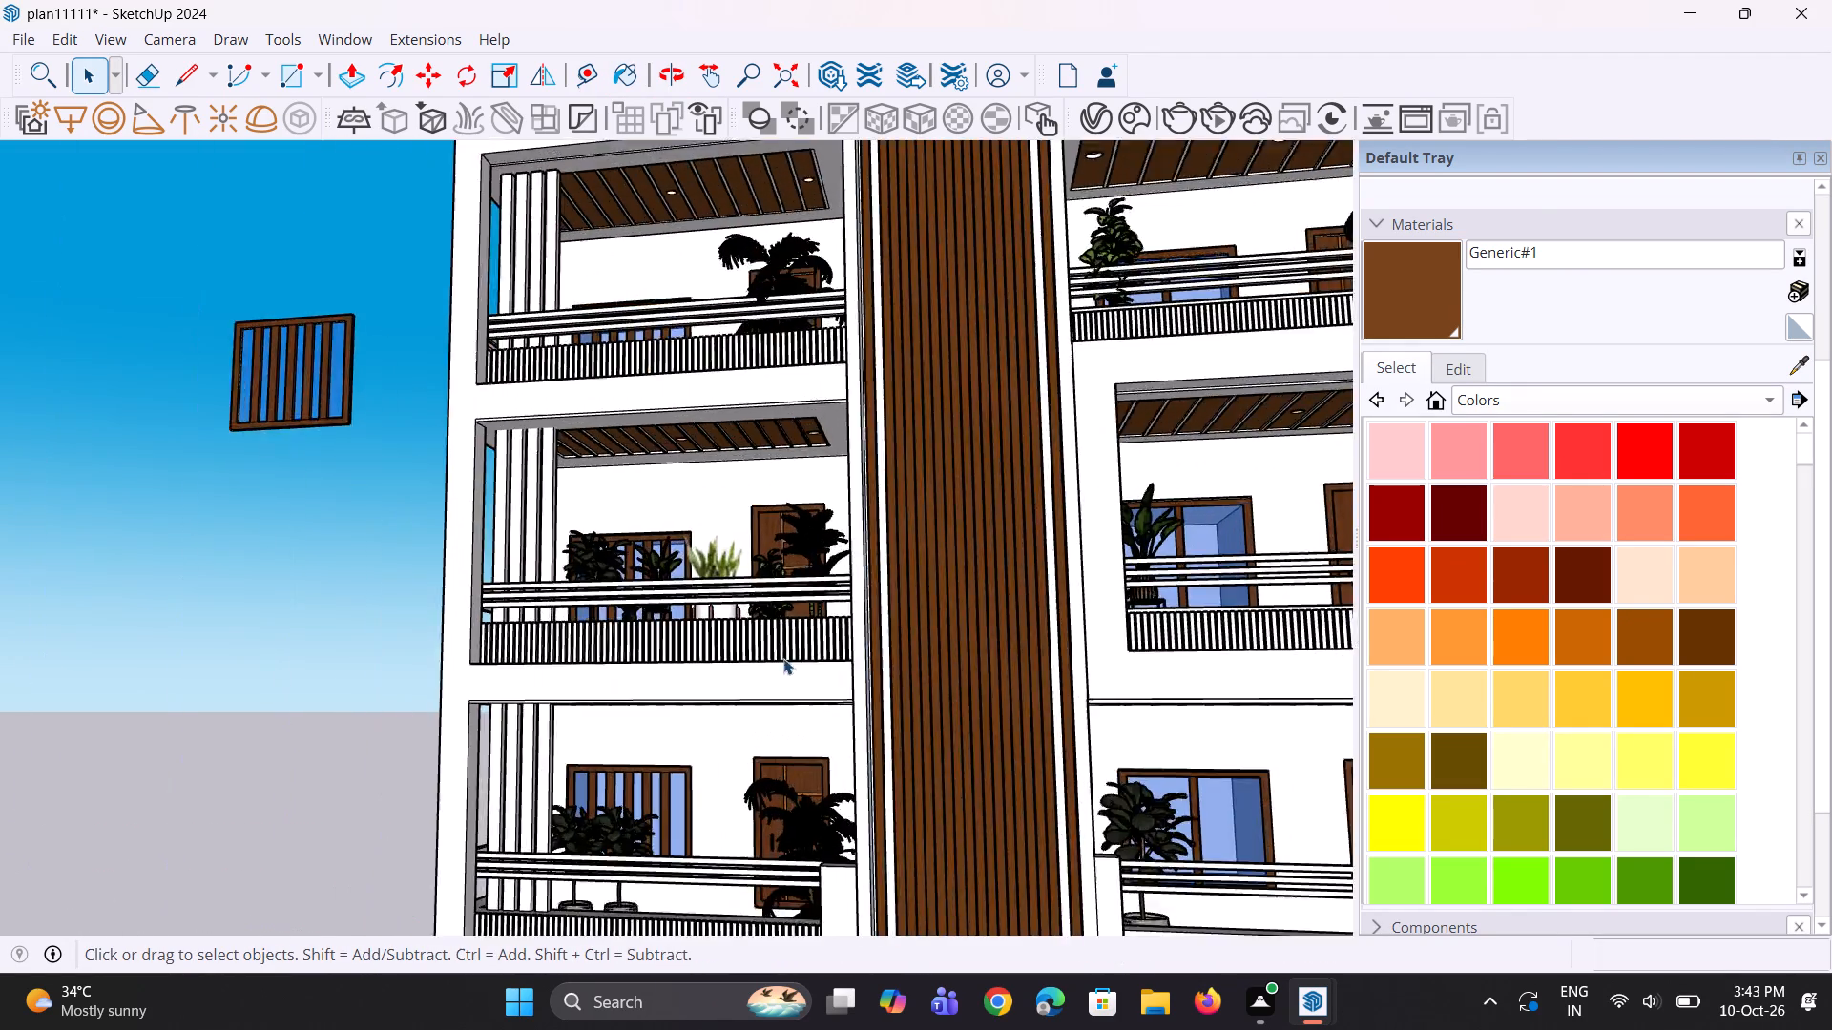
scroll(783, 658, "up", 7)
middle_click_drag(702, 681, 800, 690)
scroll(743, 690, "down", 7)
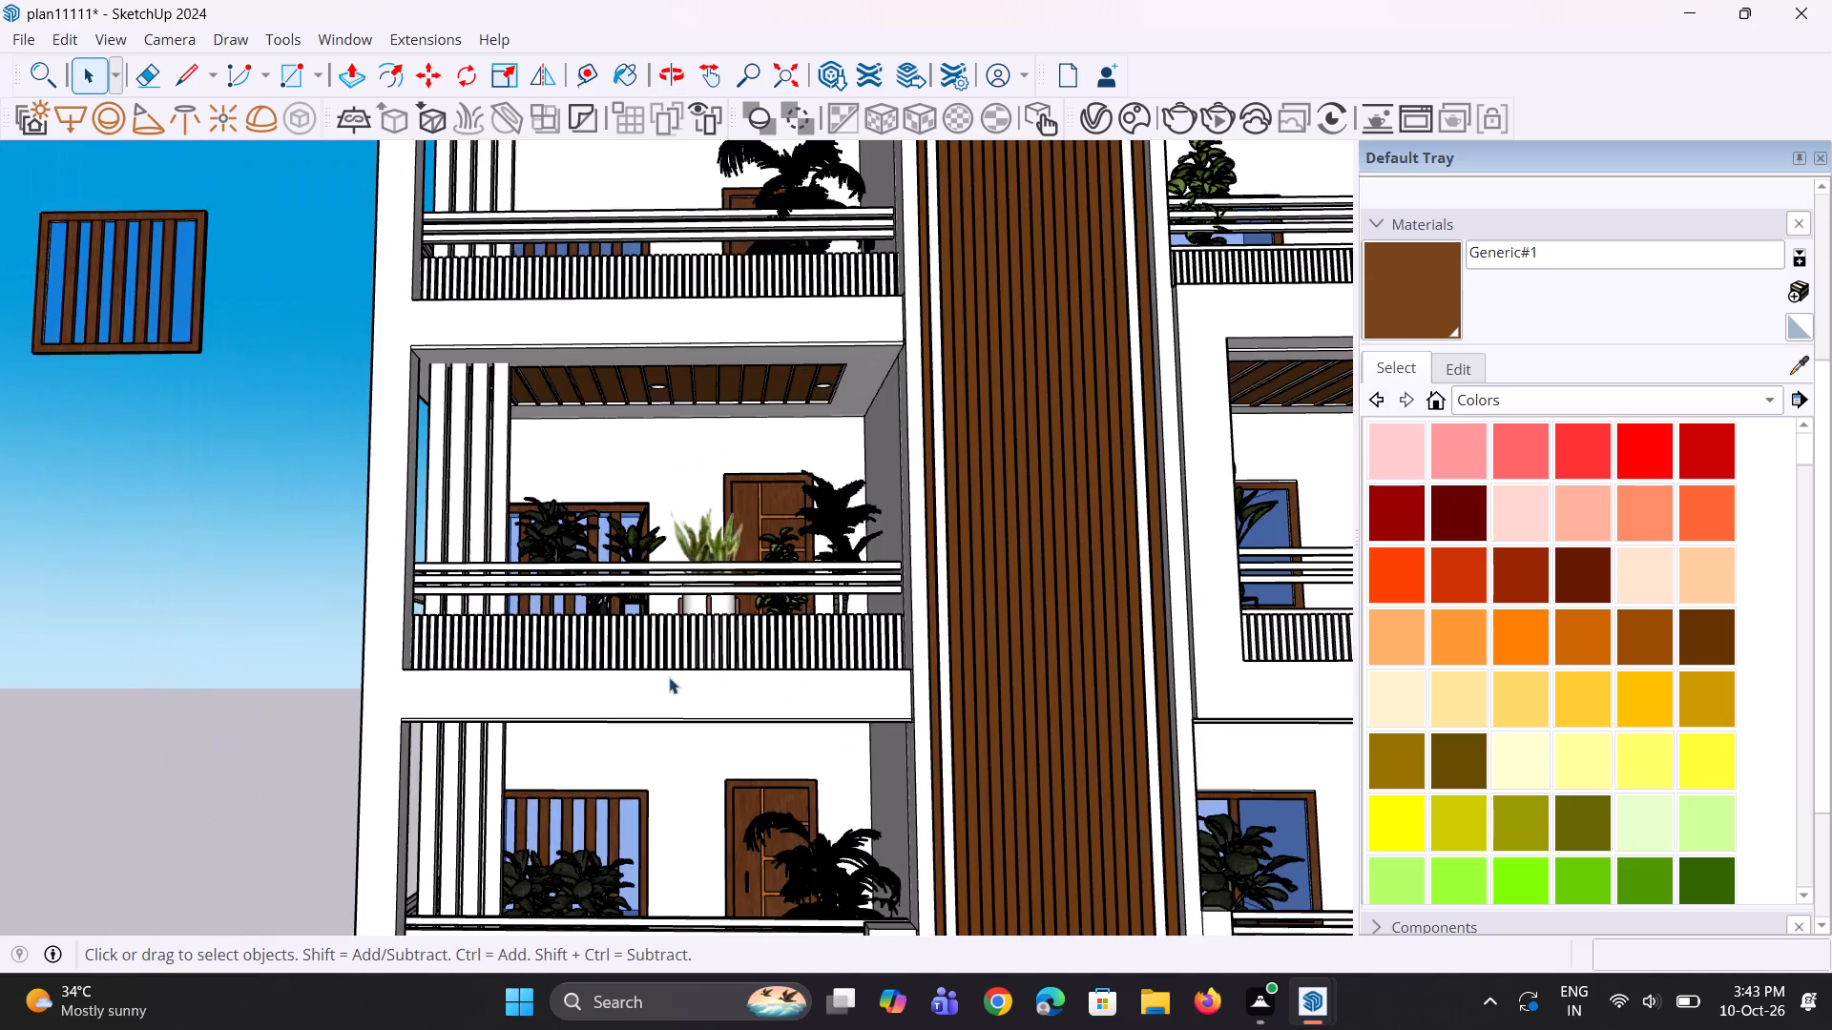
scroll(669, 677, "down", 2)
Paint a first run of slats on the middle right balcony's railing with Generic#1, from the slat-wall end outward.
left_click(1427, 292)
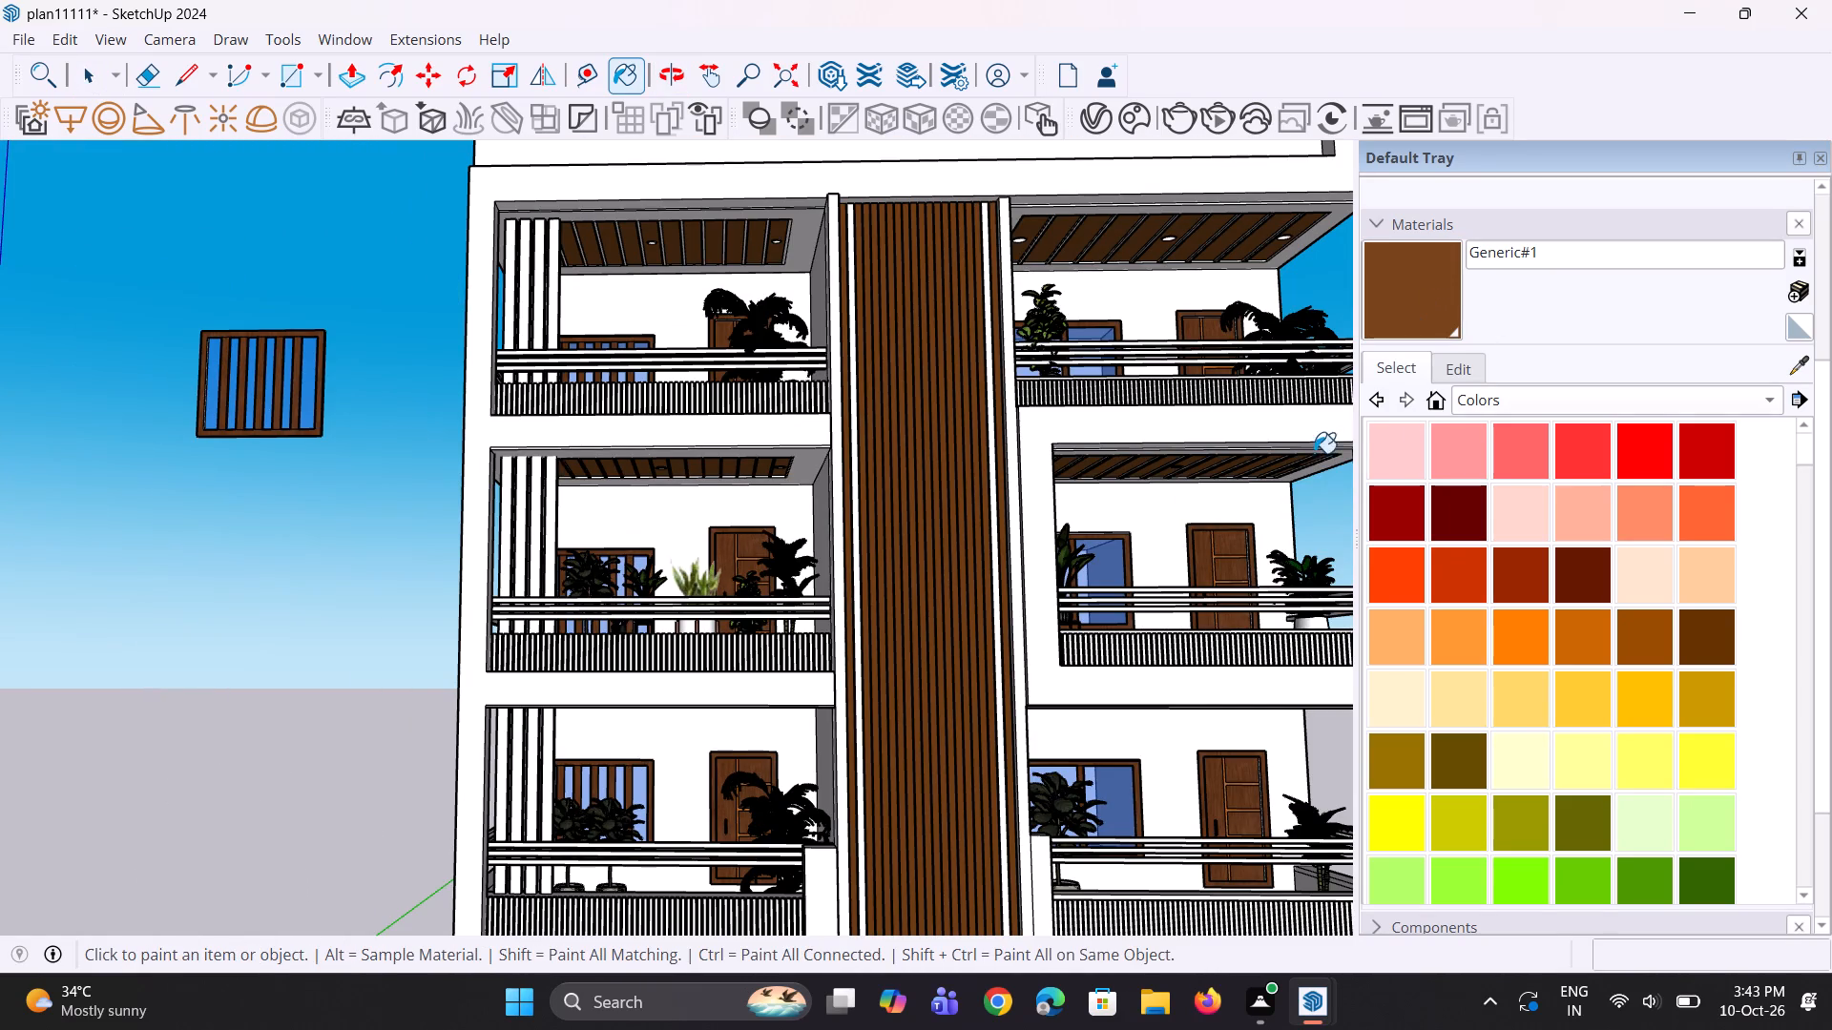
scroll(1099, 546, "up", 11)
left_click(1068, 711)
double_click(1086, 714)
left_click(1114, 719)
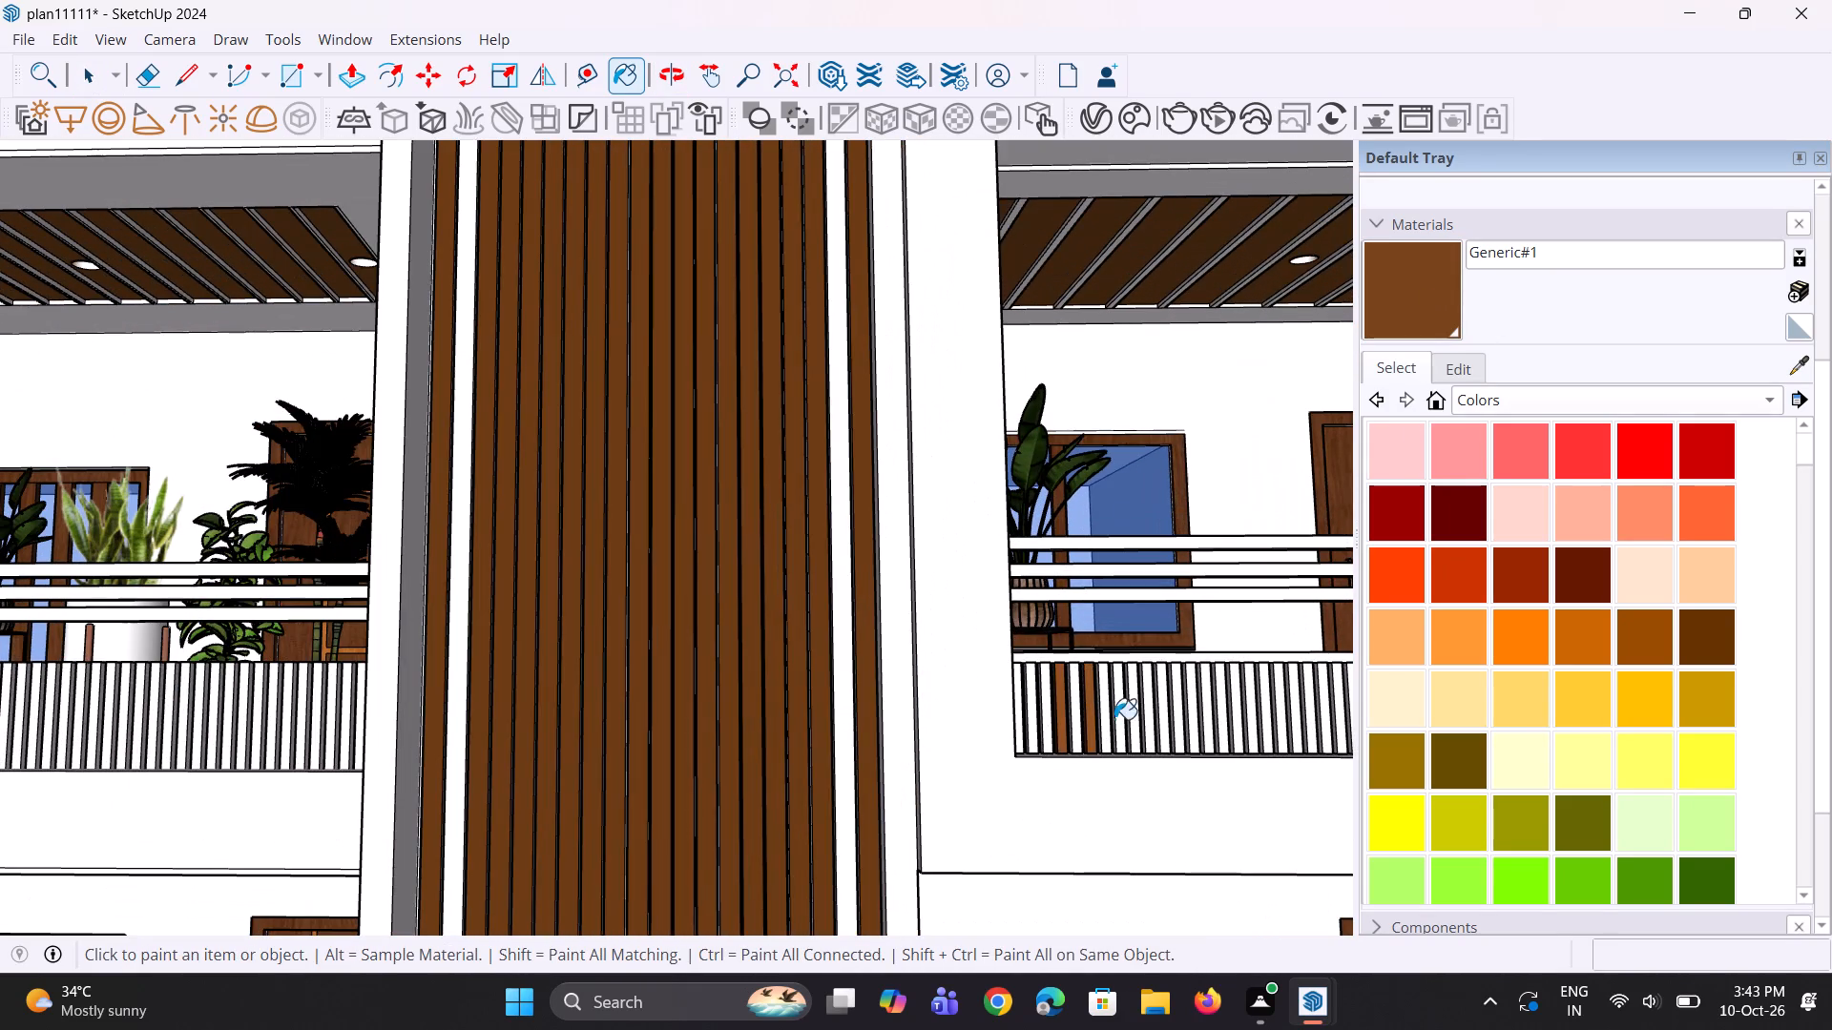
left_click_drag(1135, 719, 1158, 721)
left_click(1170, 721)
left_click(1197, 725)
left_click_drag(1203, 729, 1219, 731)
left_click(1234, 731)
left_click(1256, 725)
left_click_drag(1261, 722, 1273, 722)
triple_click(1306, 718)
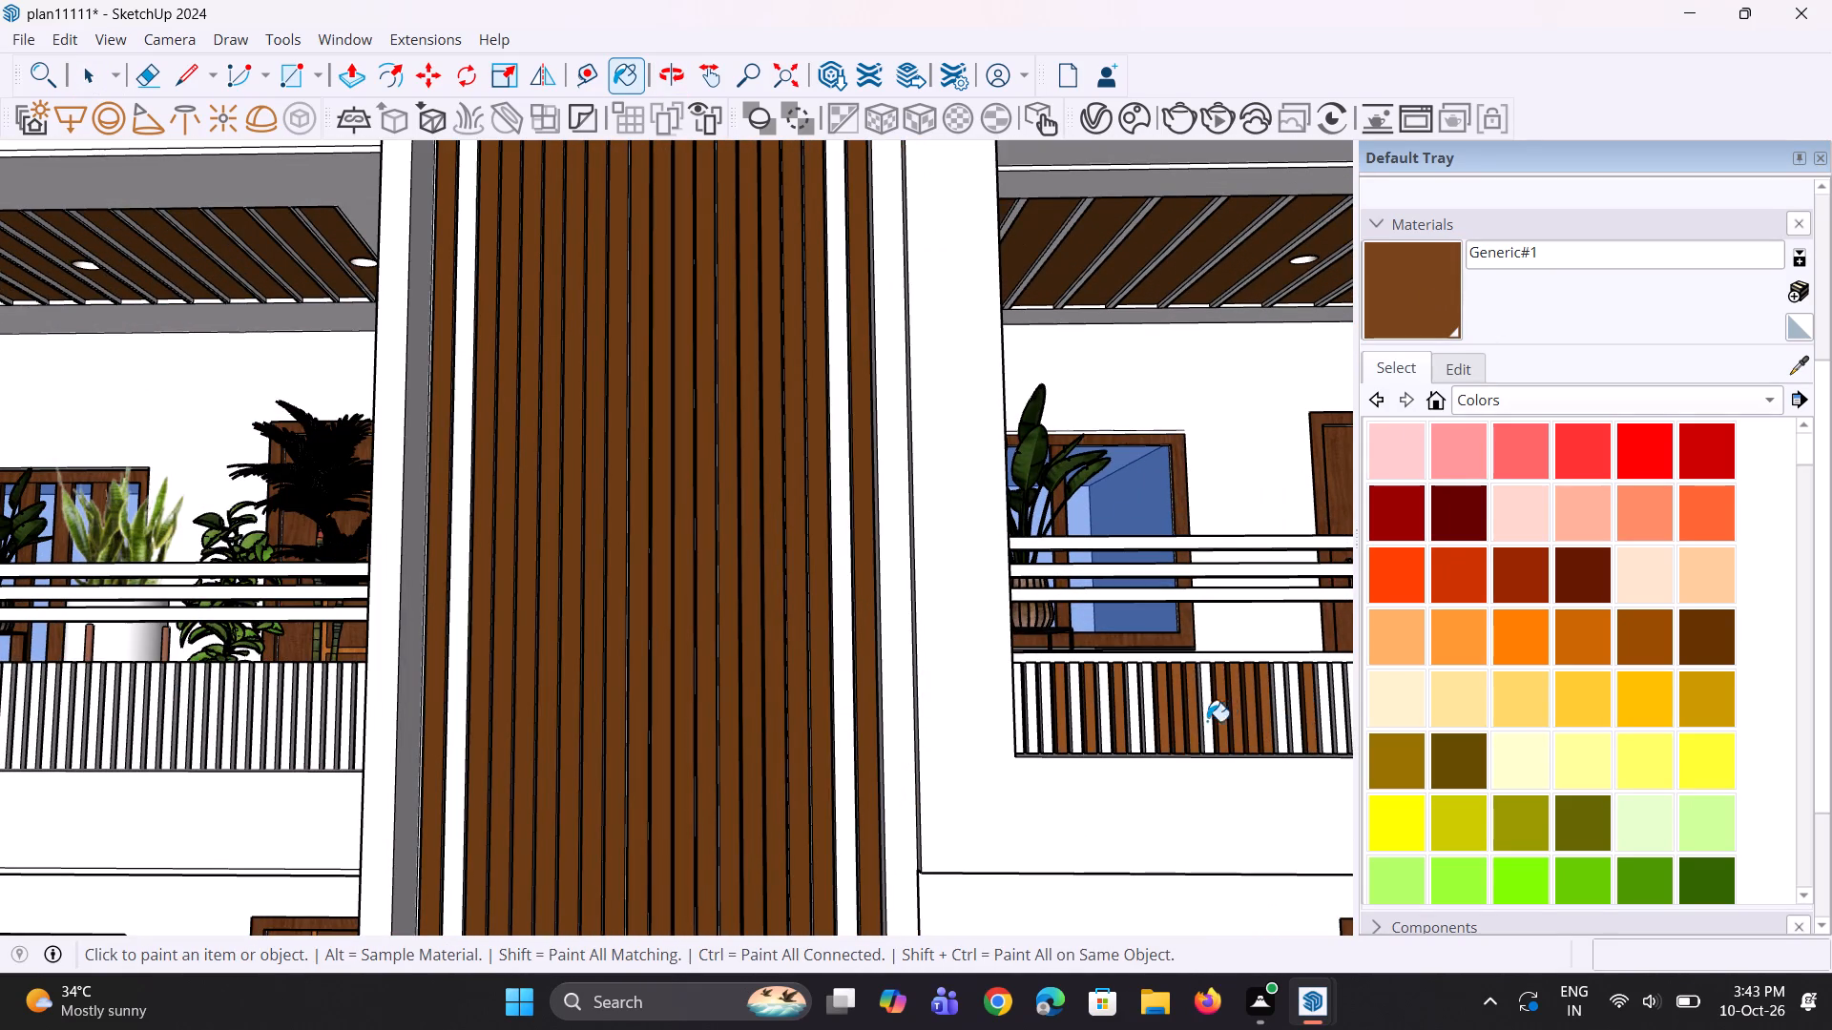
Fill in the skipped white slats of that railing run with Generic#1, working back toward the slat-wall end.
double_click(1204, 722)
left_click(1155, 731)
left_click_drag(1153, 732, 1150, 734)
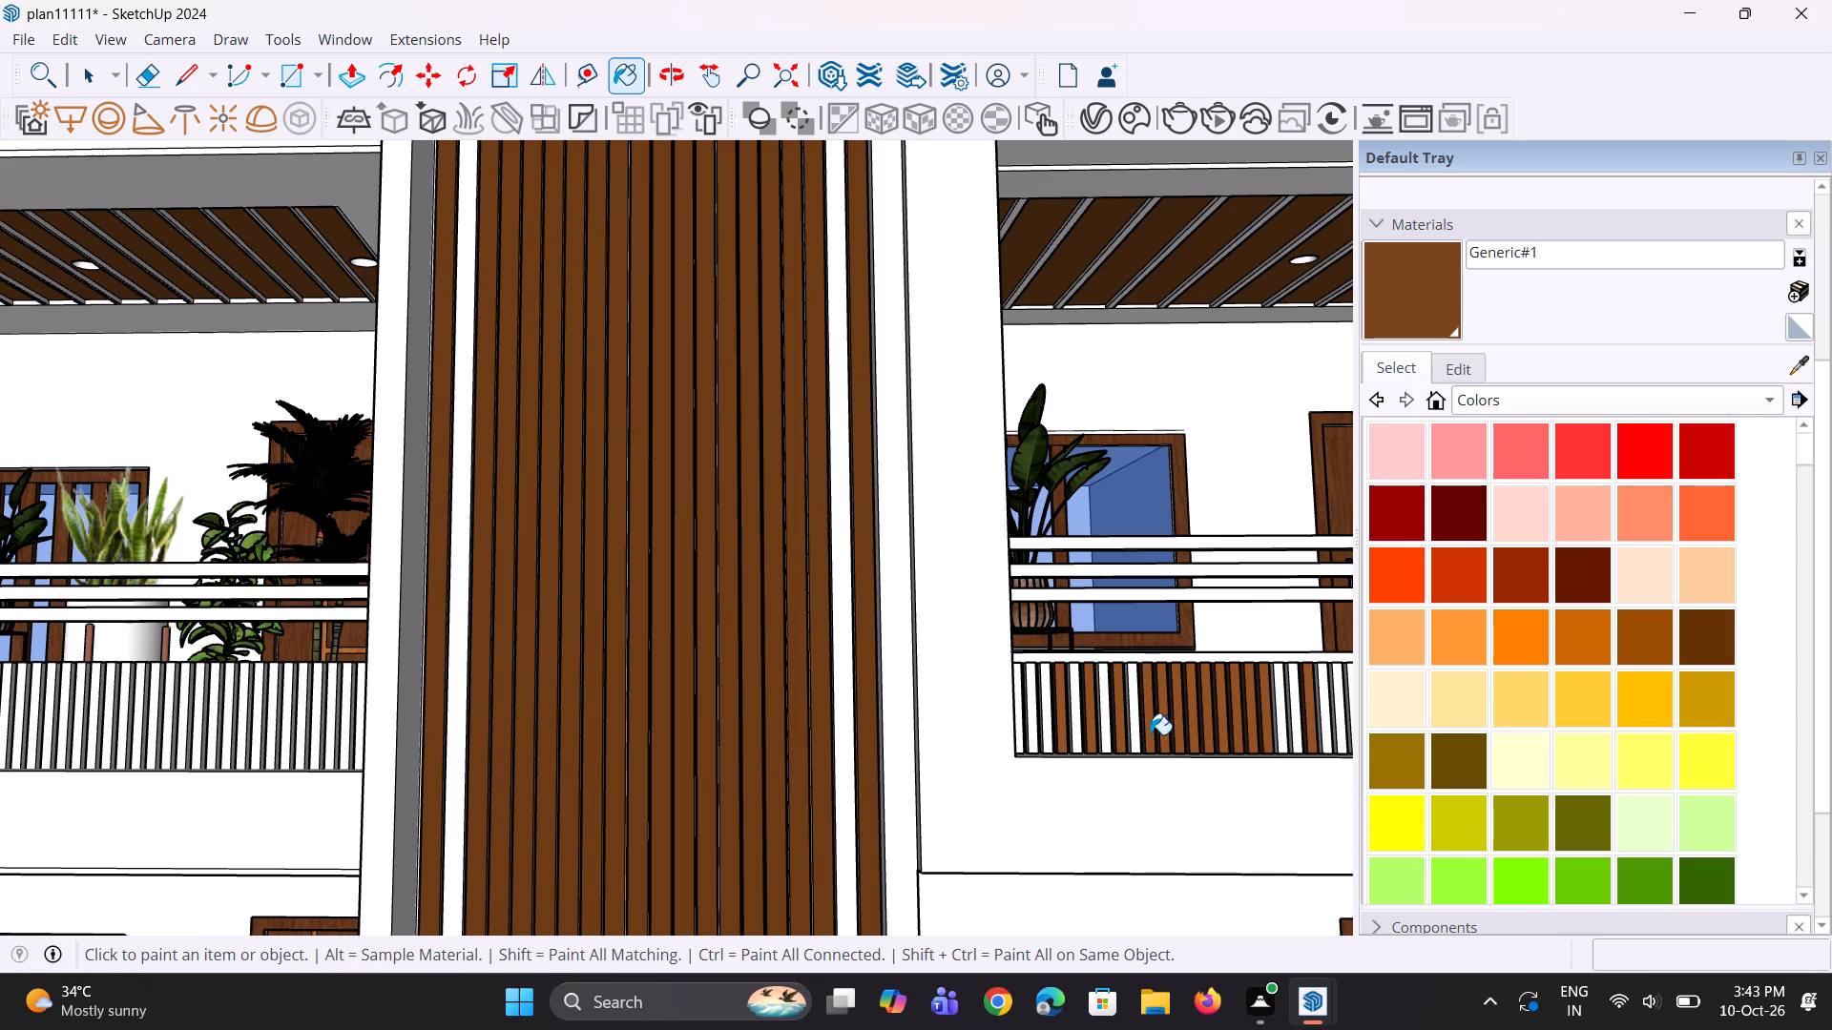
left_click_drag(1150, 734, 1133, 737)
double_click(1114, 737)
left_click(1152, 727)
double_click(1133, 726)
left_click(1093, 735)
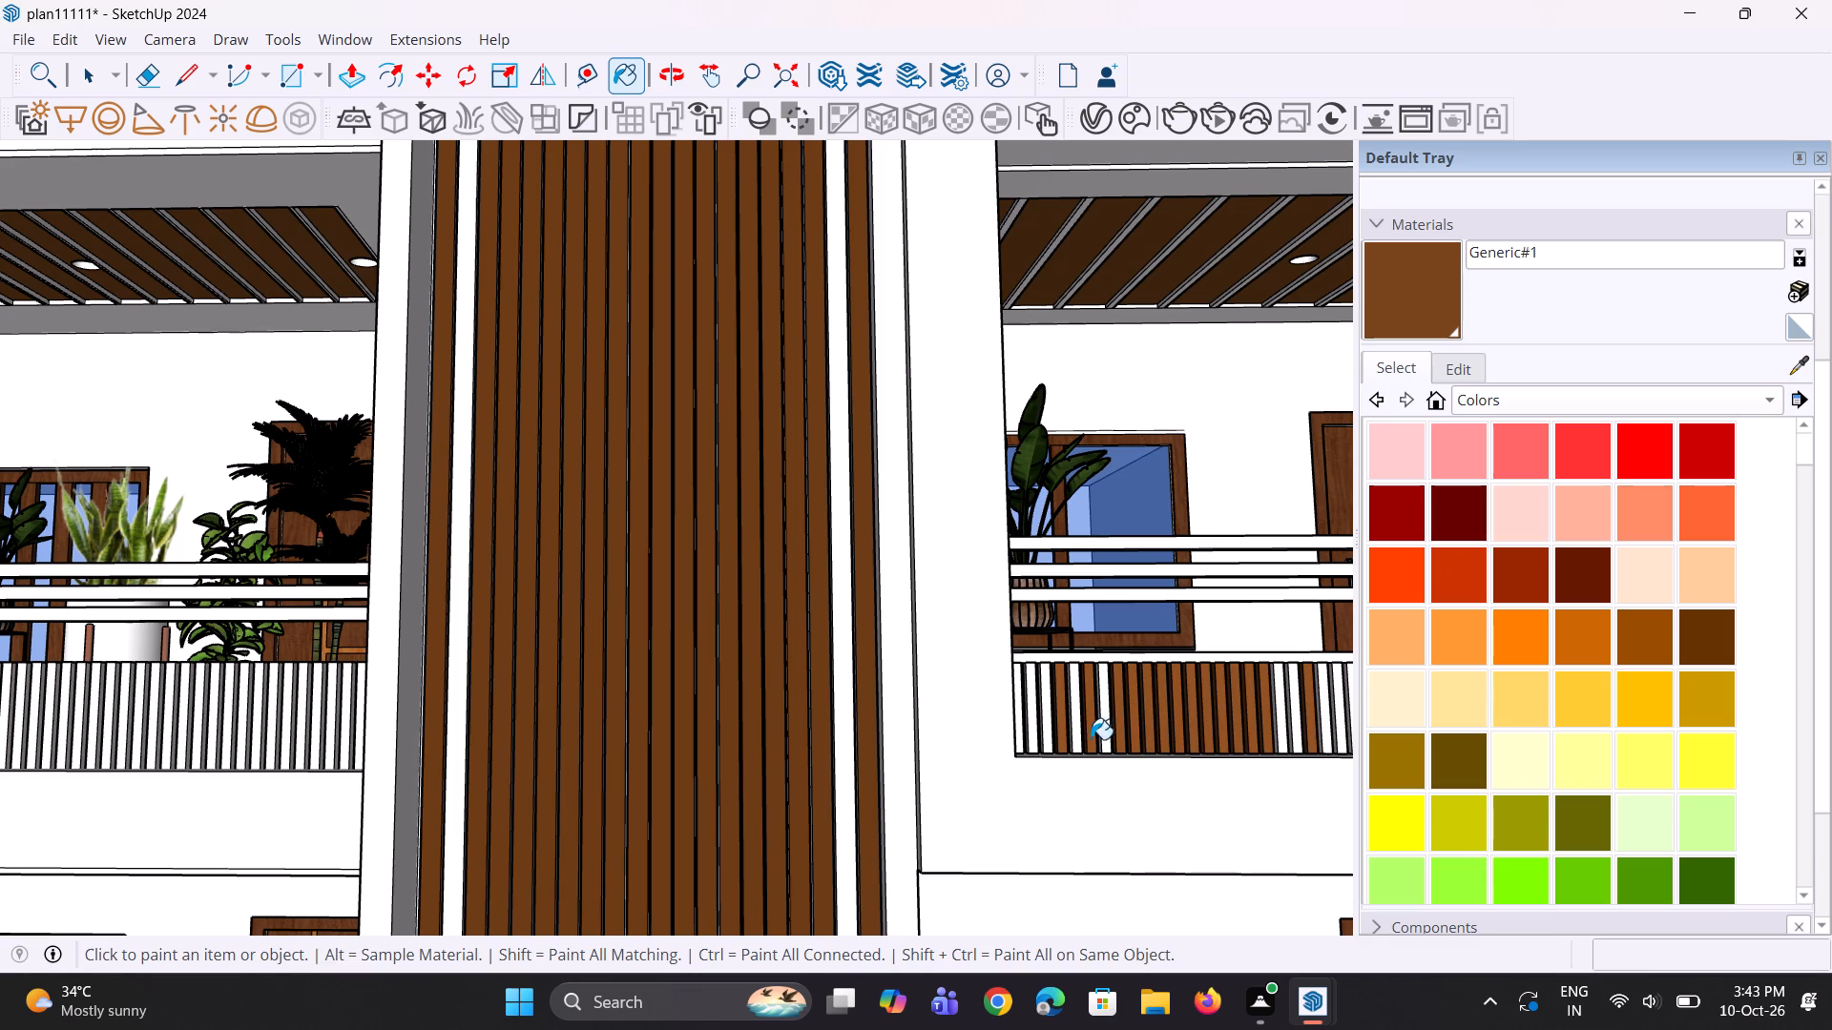
left_click(1088, 740)
left_click(1118, 729)
triple_click(1108, 726)
left_click(1075, 732)
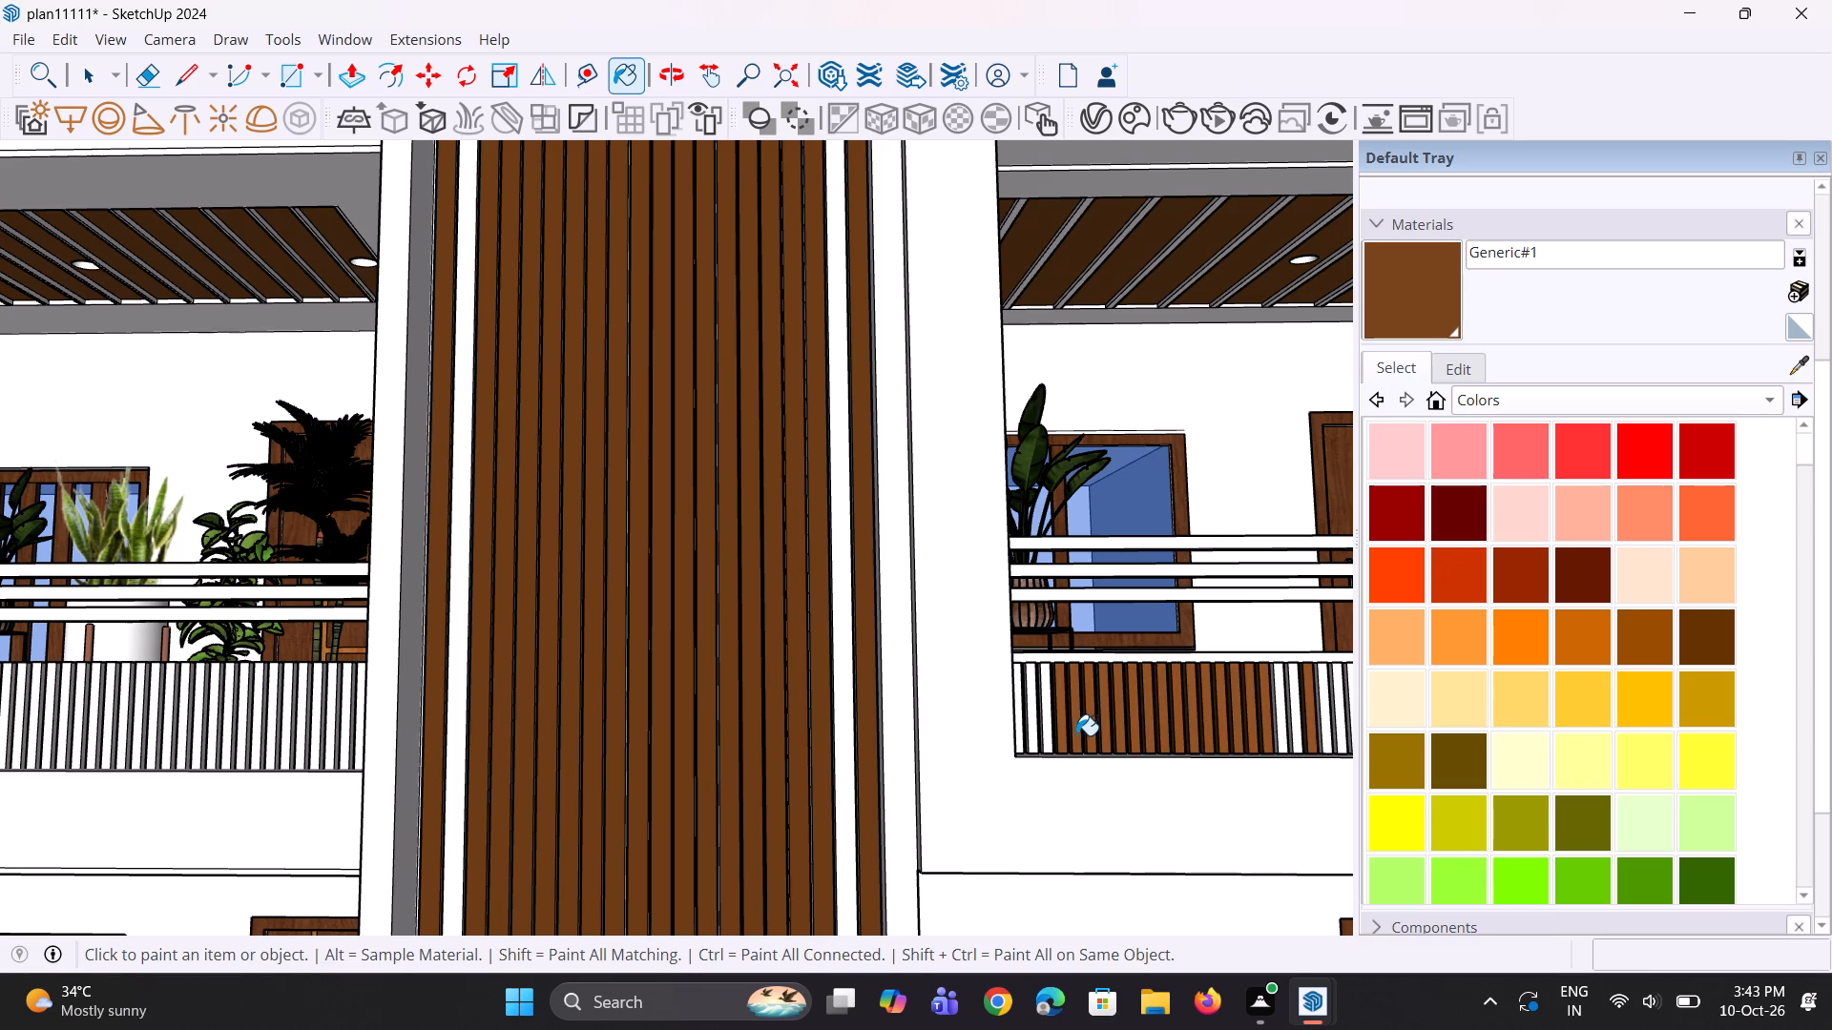
Paint the white slats at the slat-wall end of the middle right balcony's railing with Generic#1.
left_click_drag(1077, 736, 1069, 743)
double_click(1051, 743)
left_click(1047, 737)
triple_click(1033, 735)
left_click_drag(1005, 740, 1013, 723)
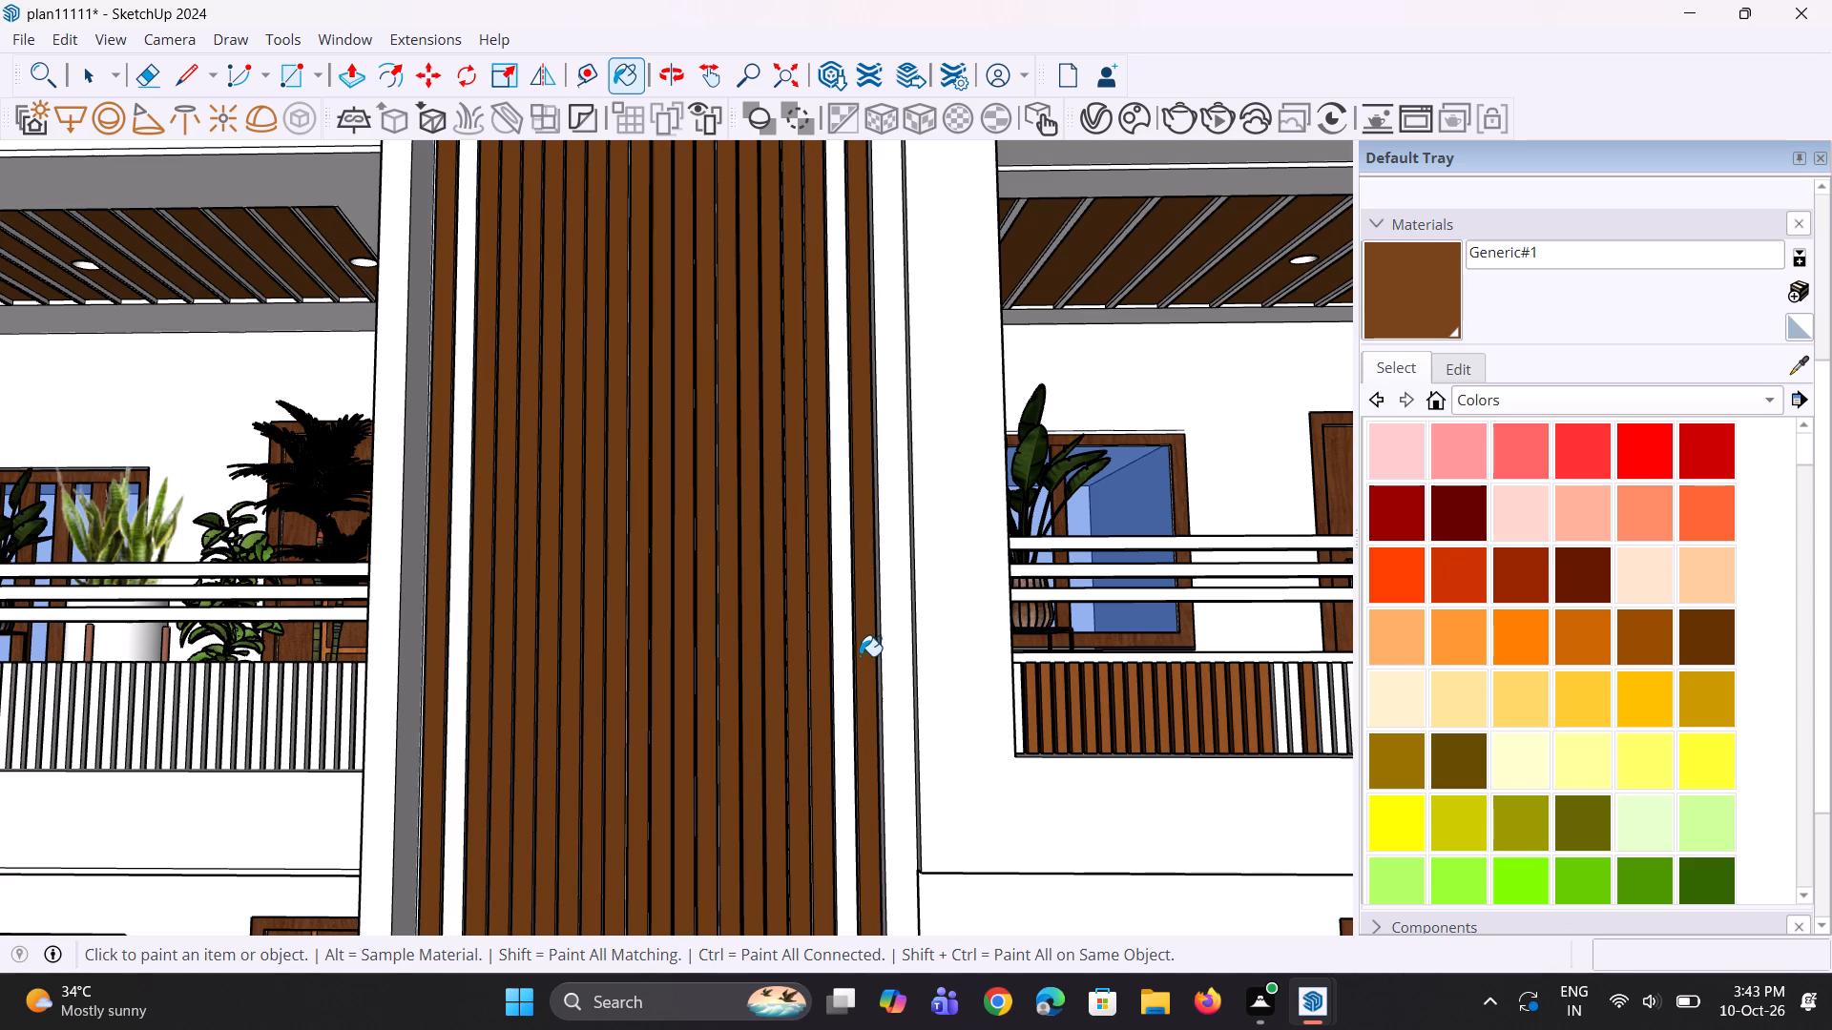
scroll(663, 669, "down", 7)
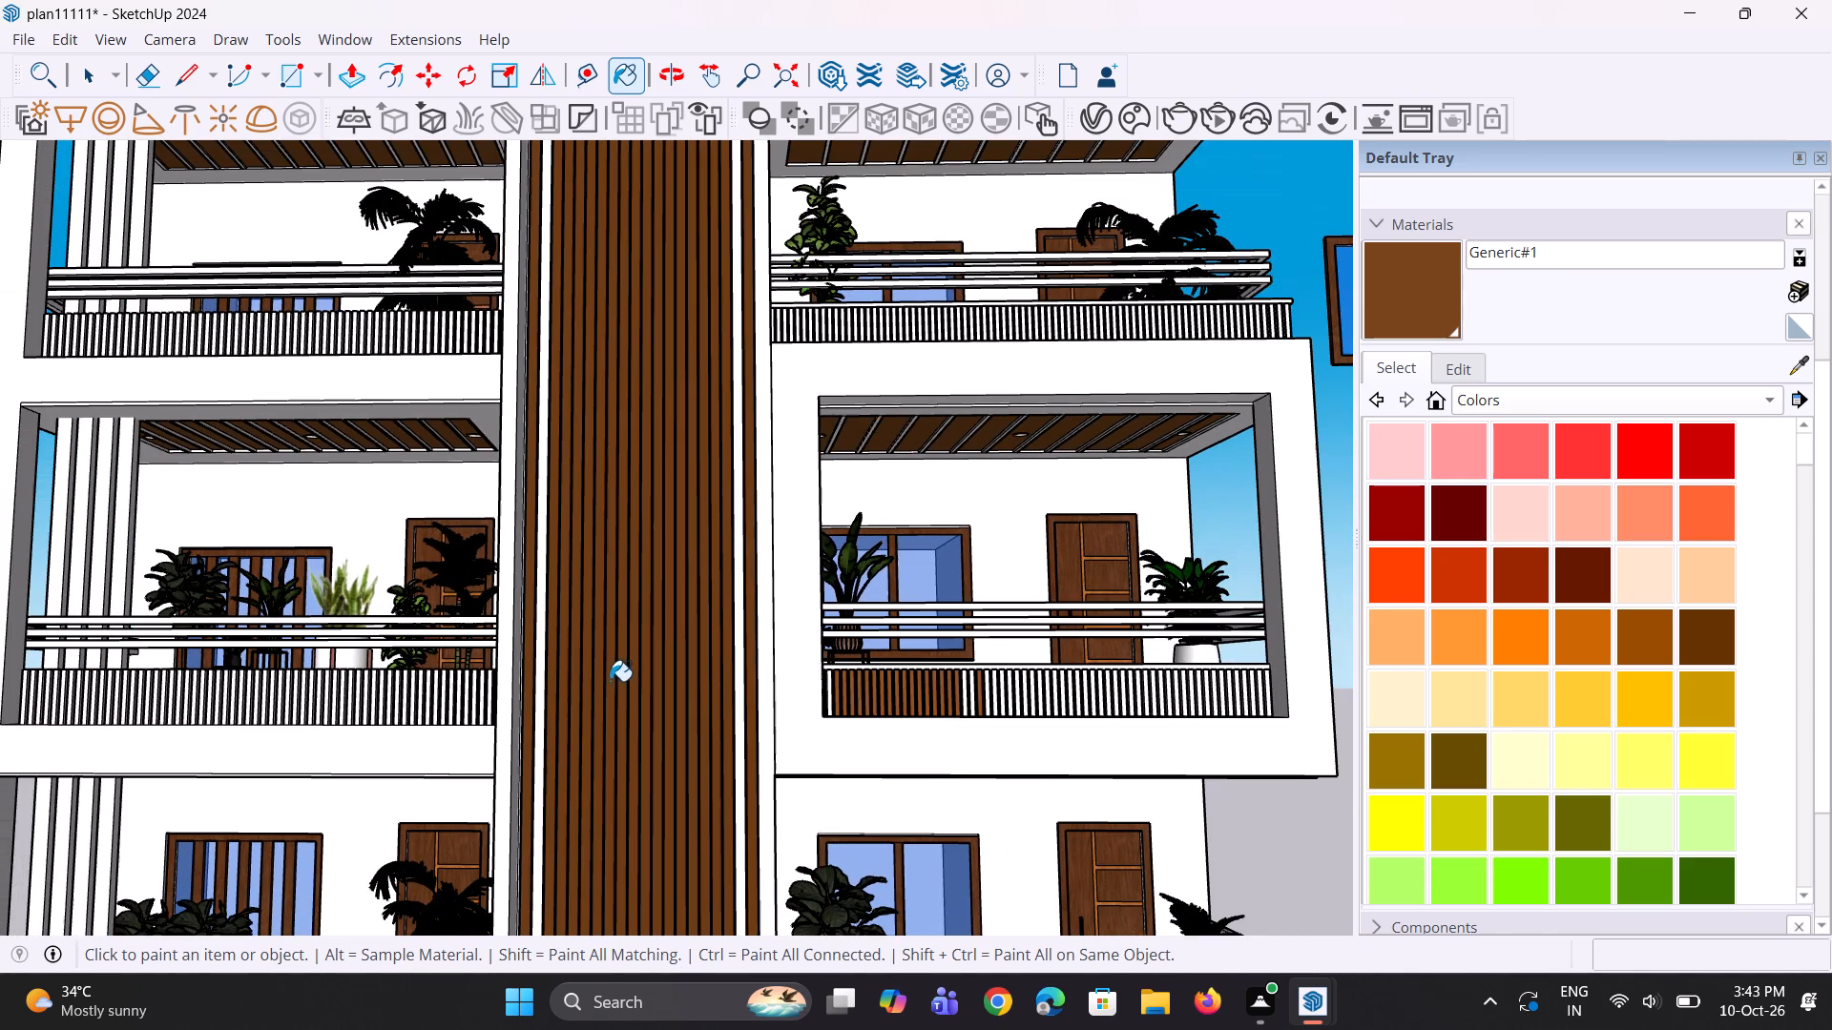
Paint the leftover white slats below the window and at the inner end of the middle right balcony's railing with Generic#1.
scroll(1087, 706, "up", 2)
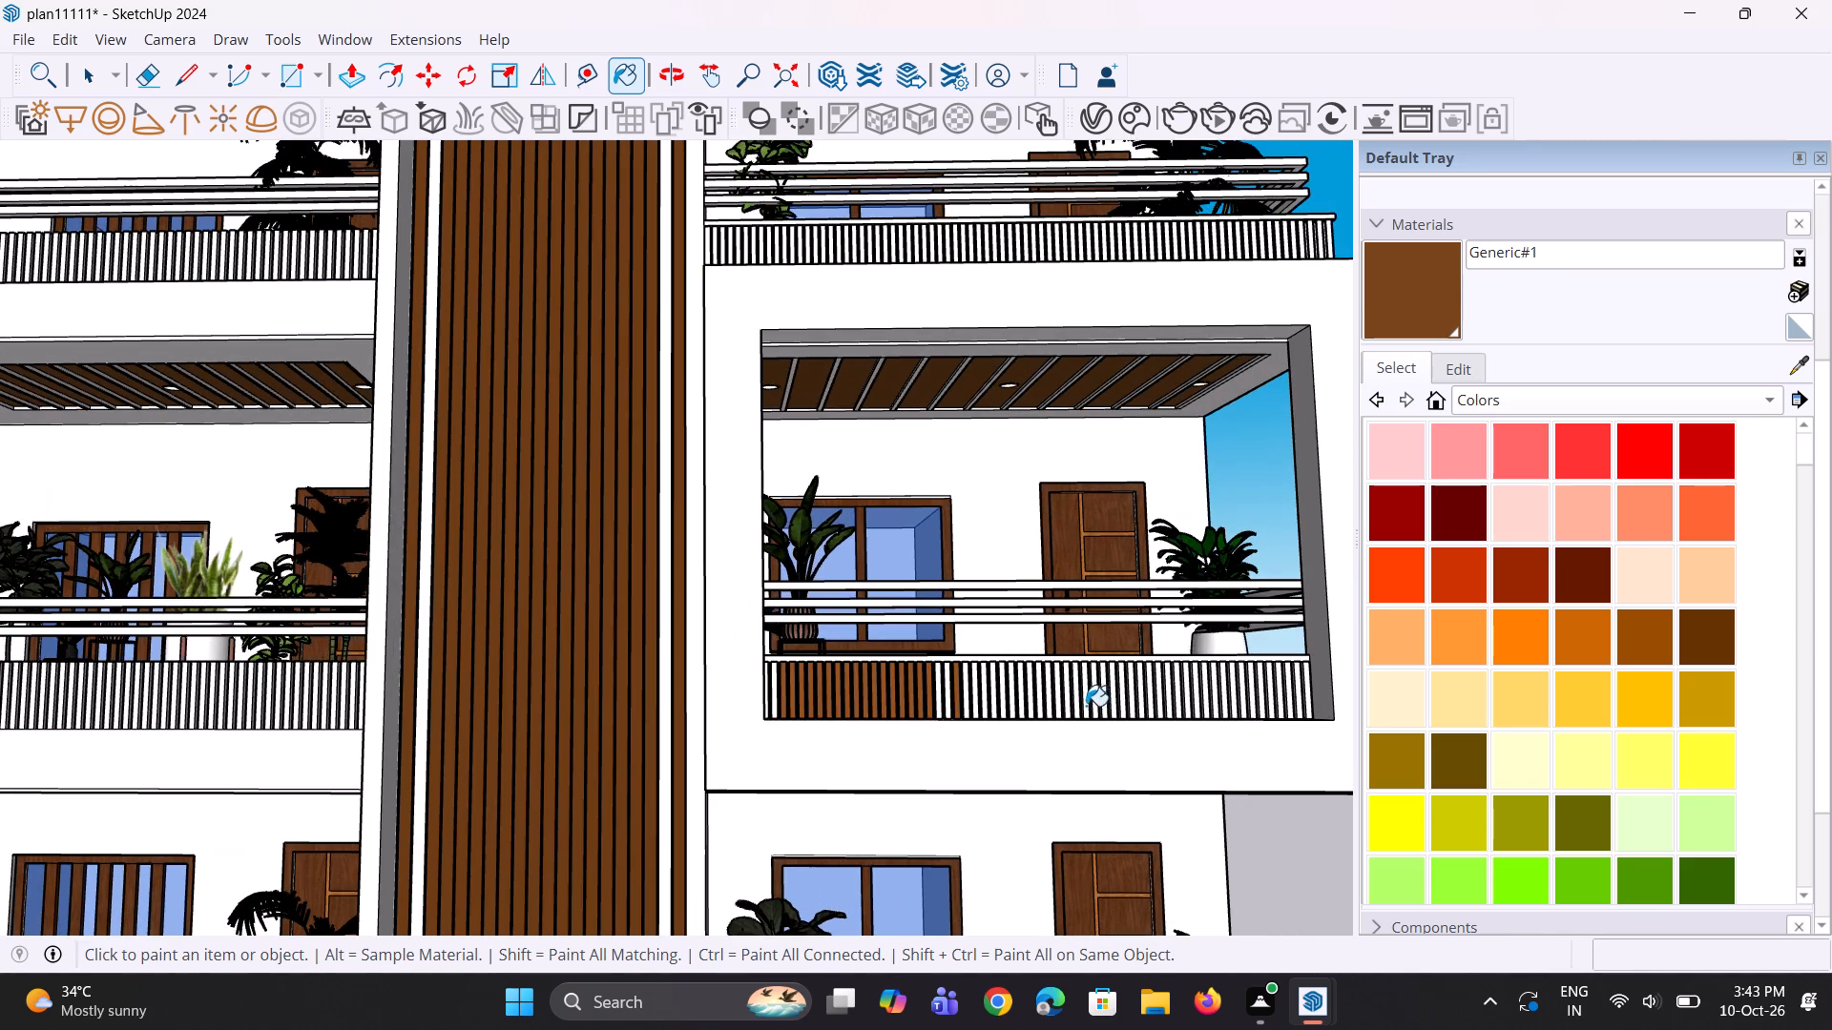
scroll(1060, 714, "up", 3)
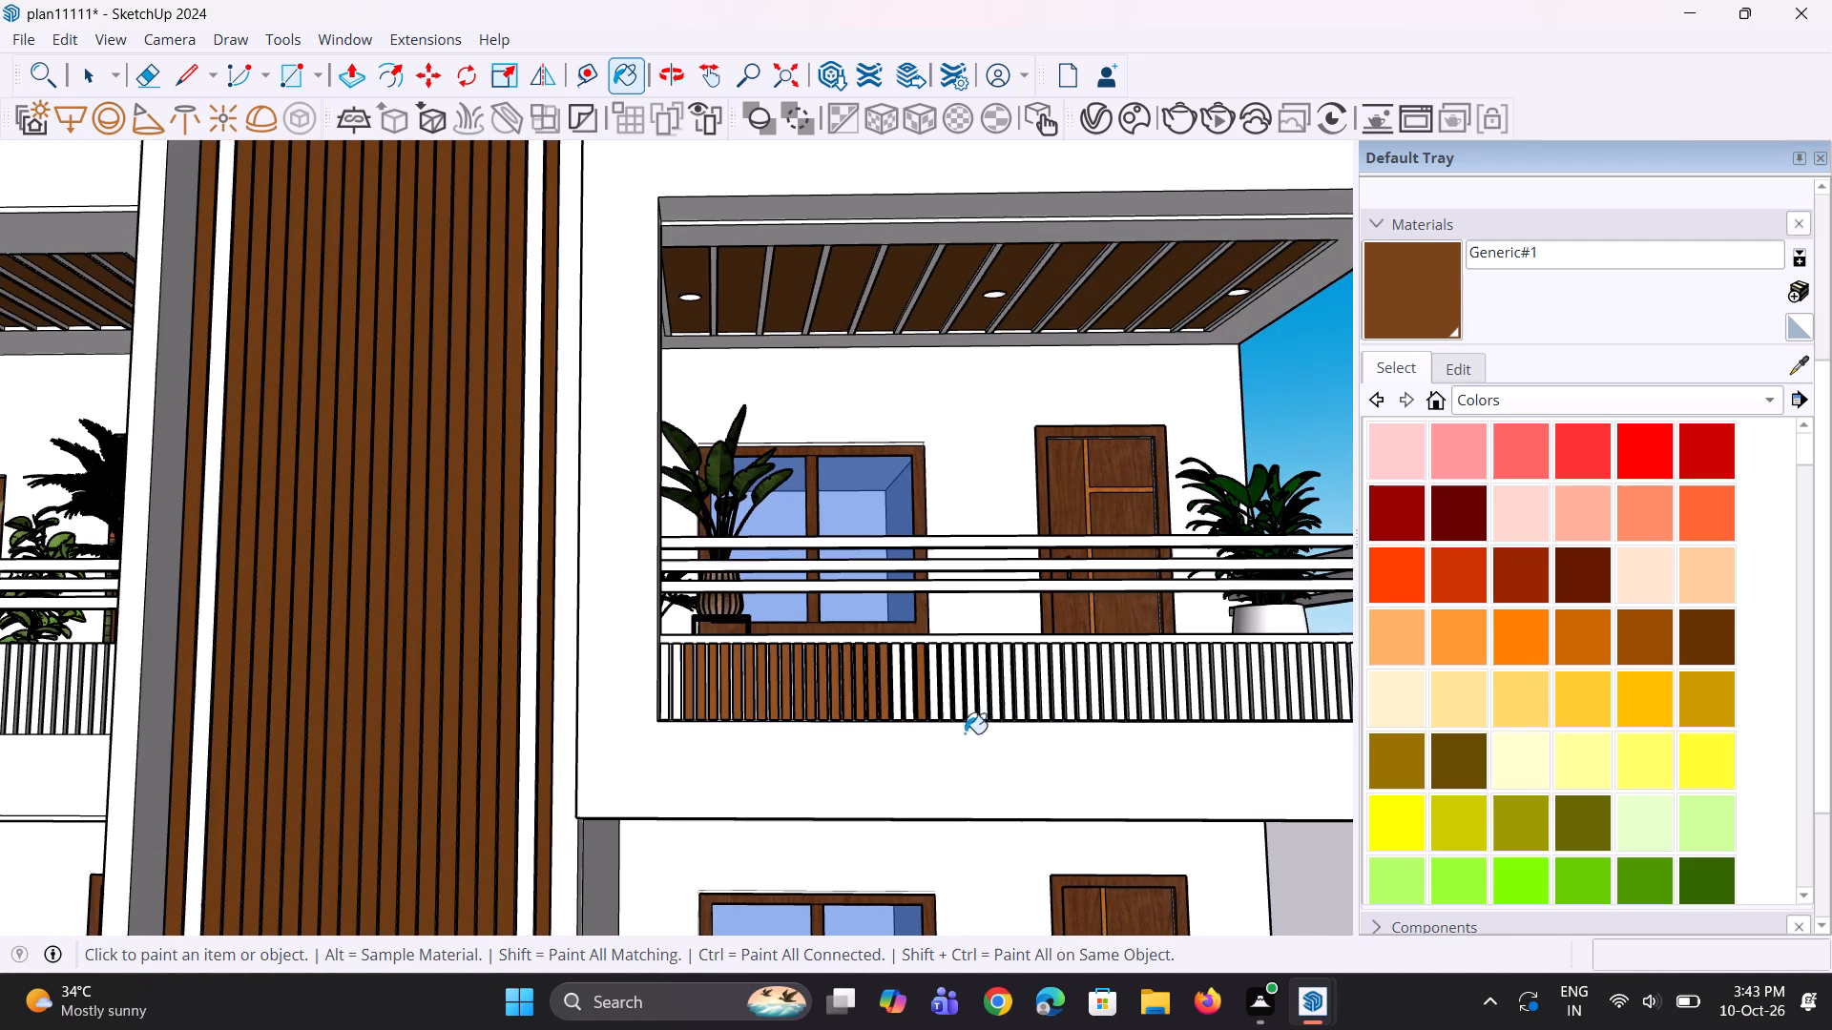
scroll(940, 733, "up", 2)
left_click(899, 696)
left_click(891, 691)
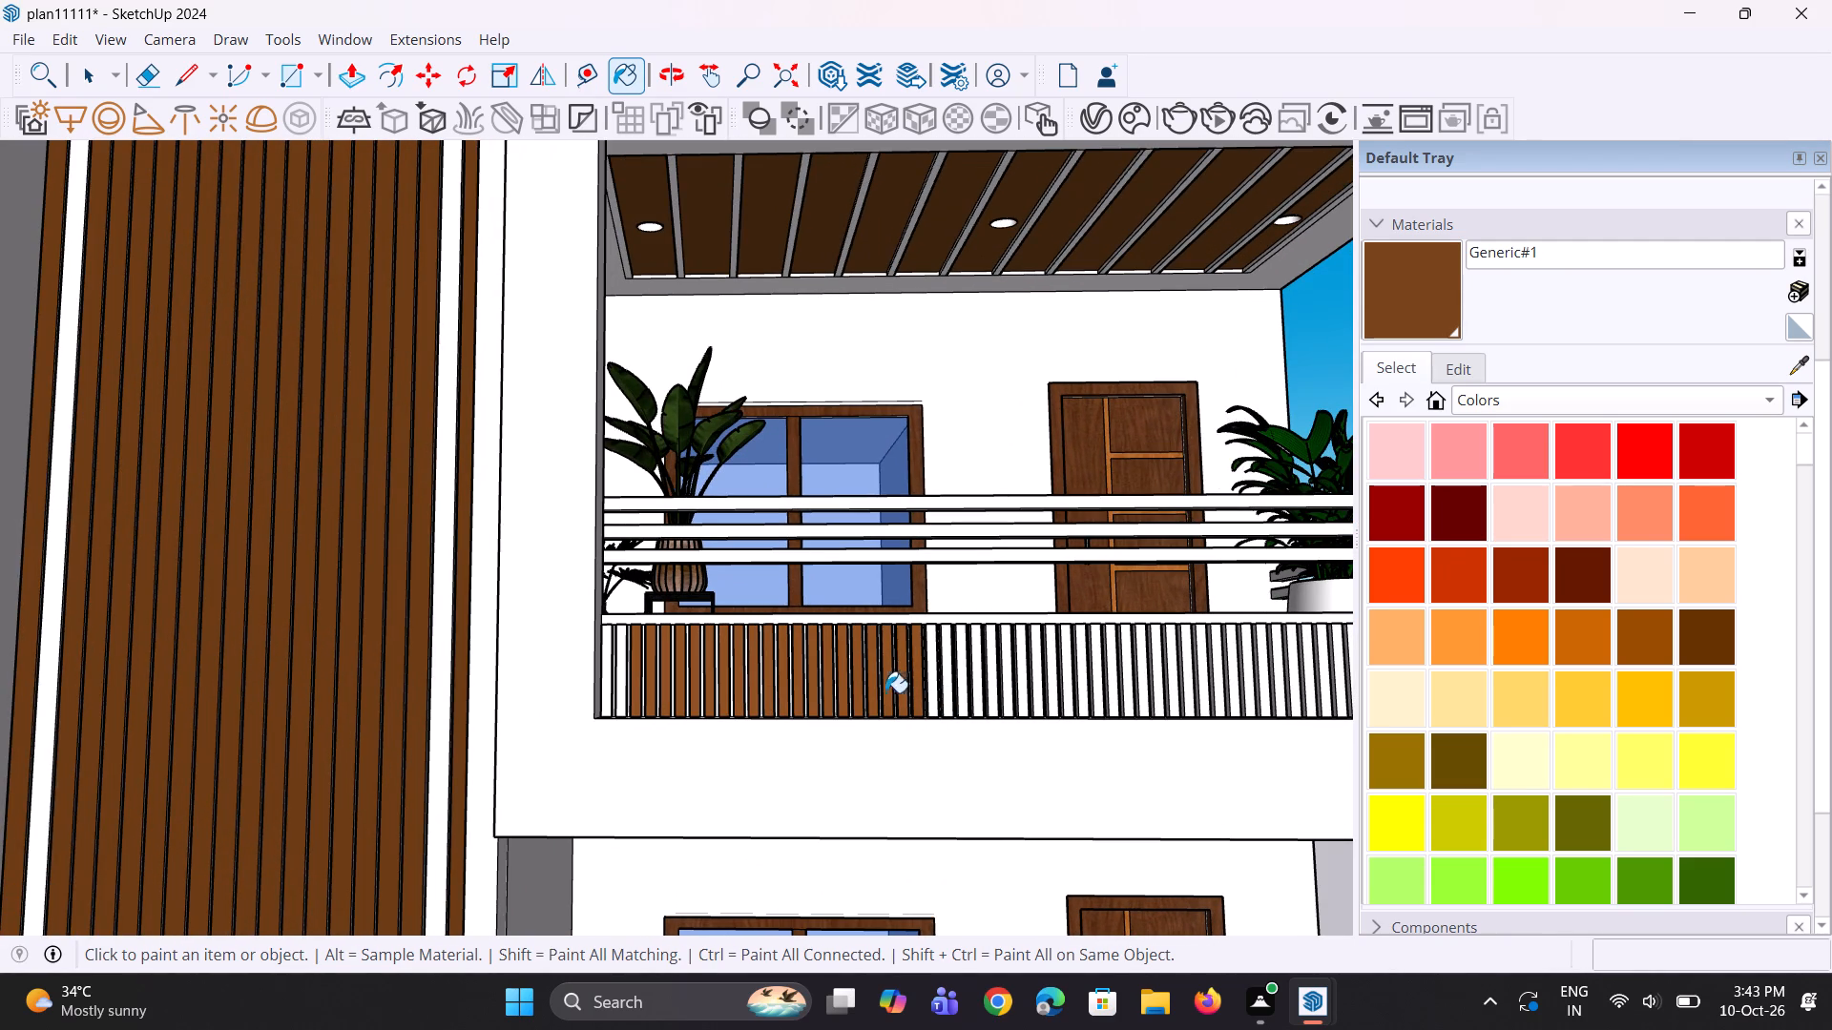
left_click(623, 694)
left_click(614, 694)
left_click(609, 695)
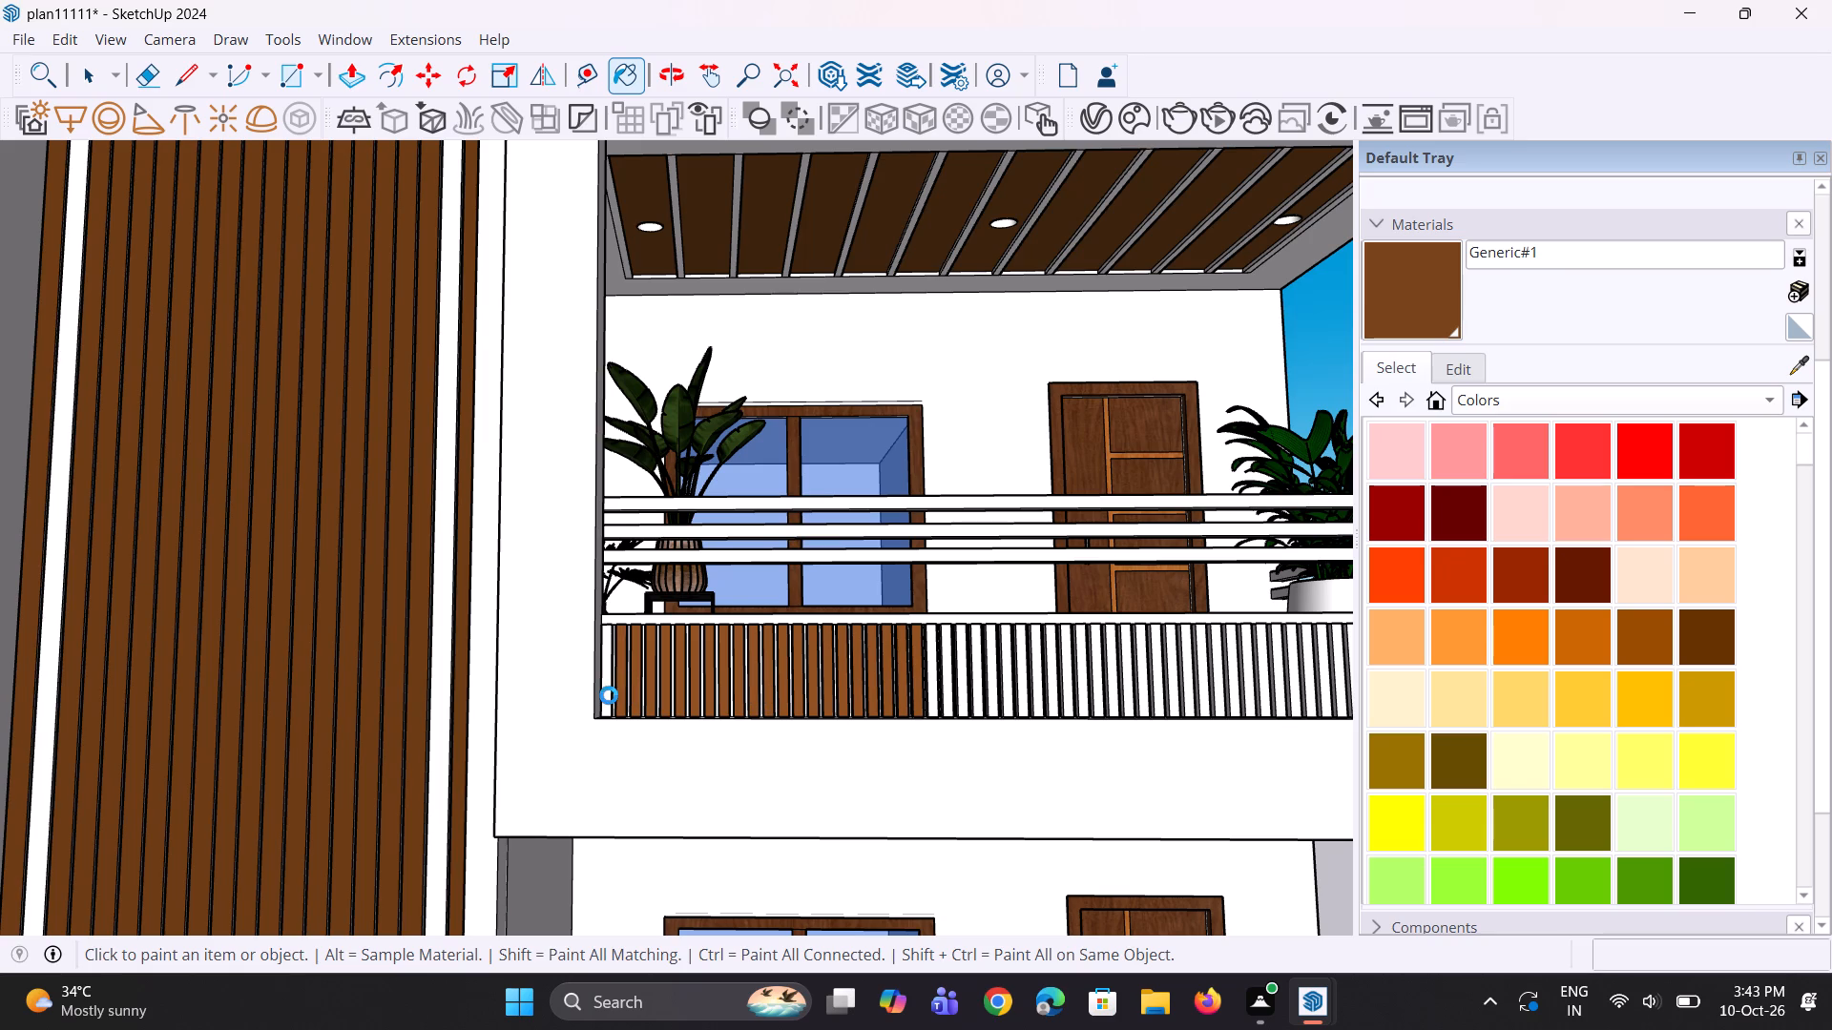
scroll(655, 726, "down", 2)
scroll(656, 666, "up", 1)
scroll(629, 688, "down", 3)
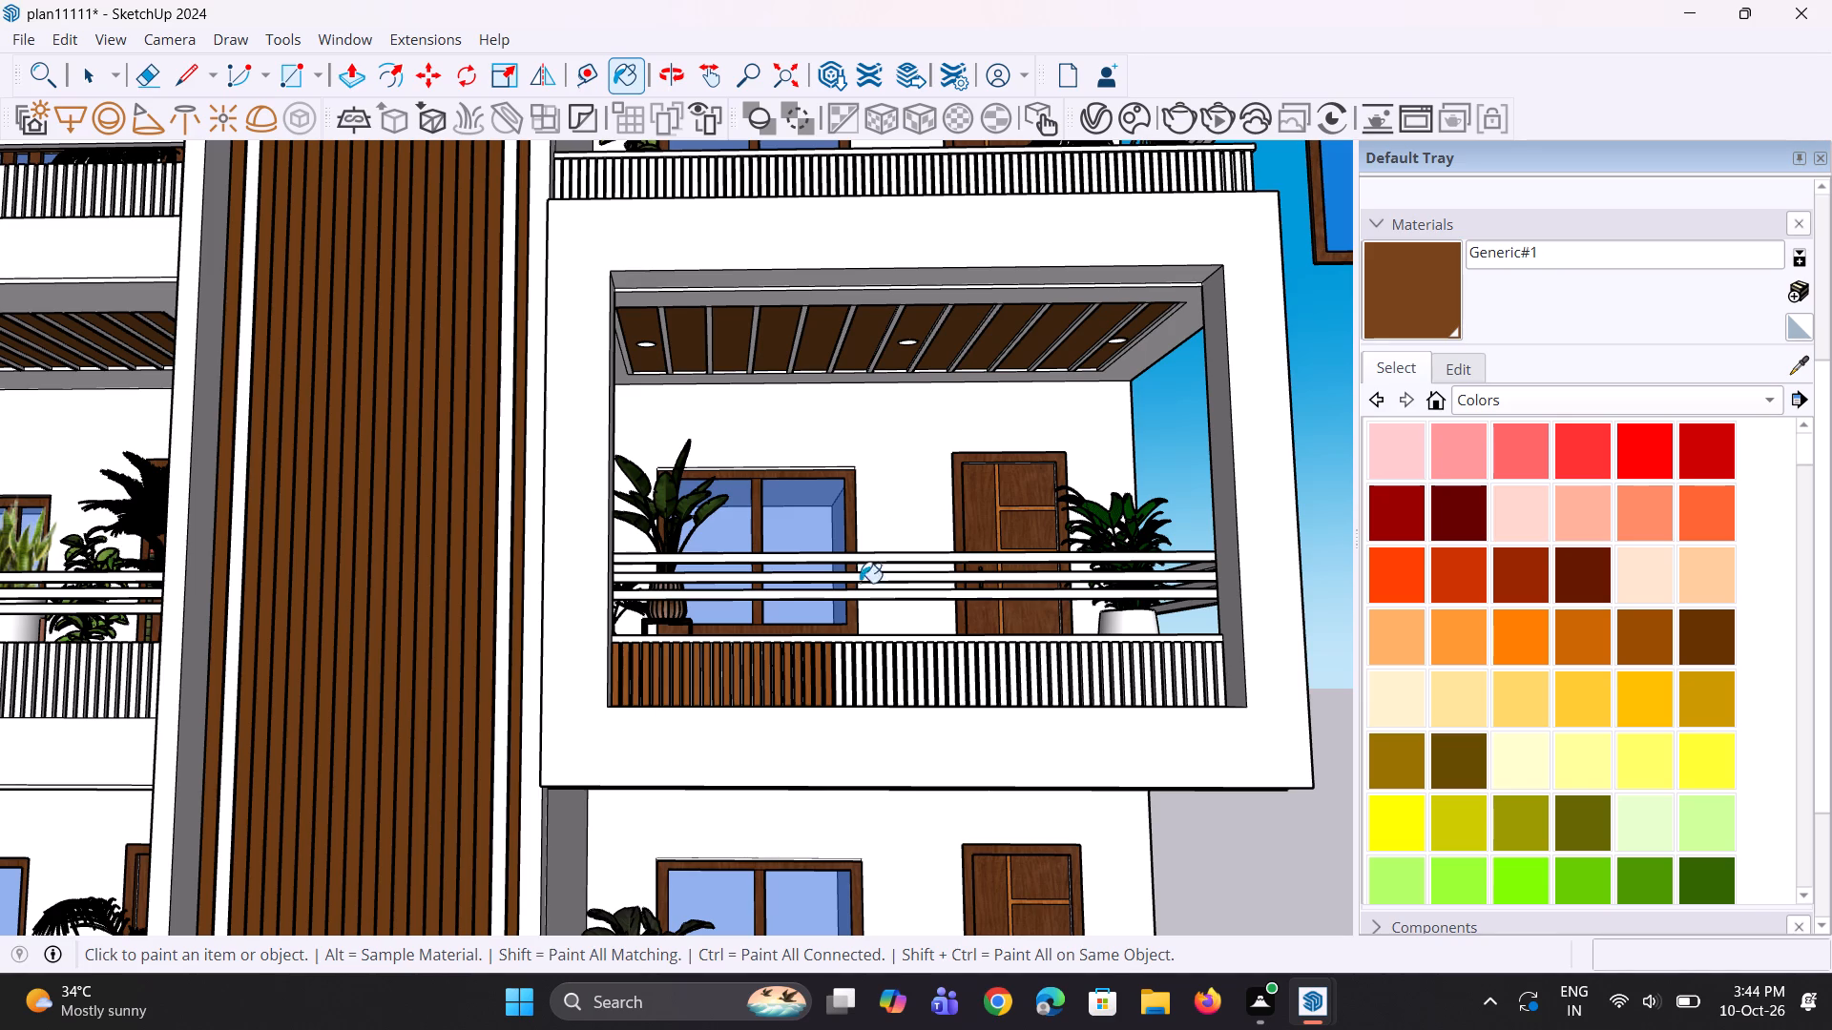
Paint the middle right balcony's railing slats between the window and the door with Generic#1.
scroll(859, 602, "up", 7)
left_click(821, 762)
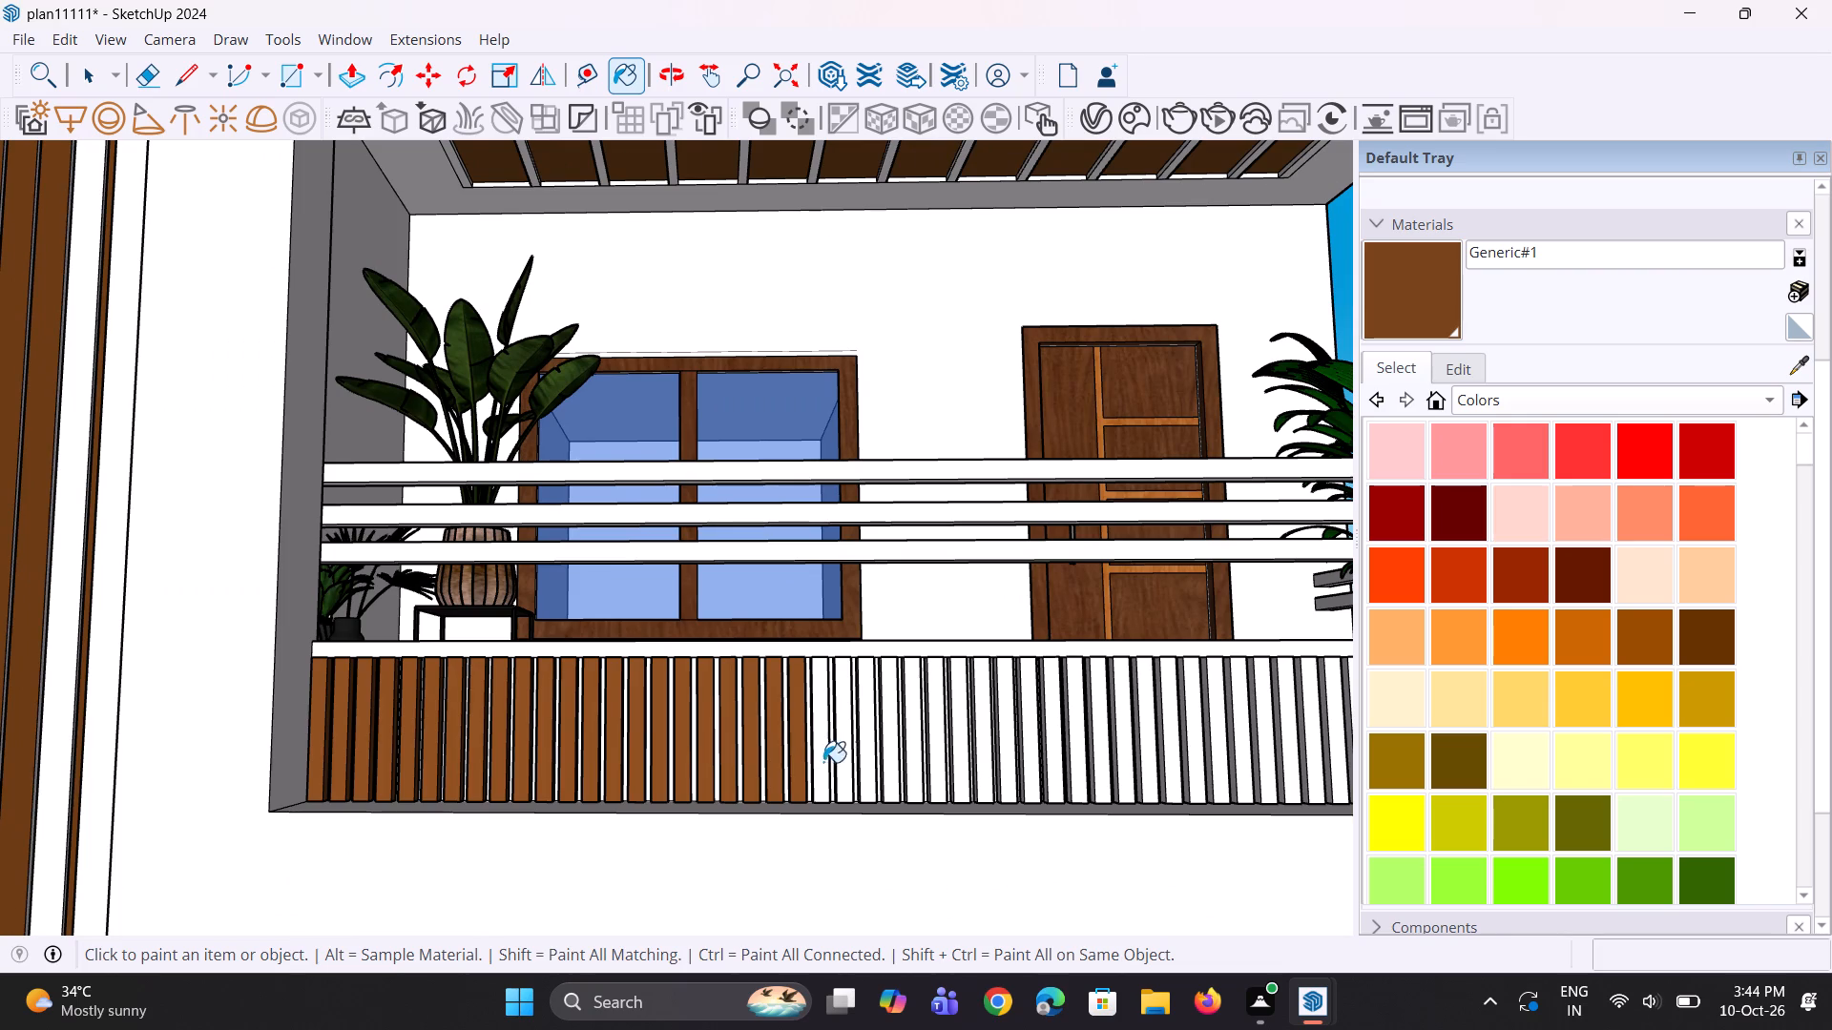
left_click(842, 759)
left_click(858, 759)
left_click(877, 759)
left_click_drag(907, 762, 916, 763)
left_click(933, 764)
left_click_drag(940, 766, 965, 769)
left_click(968, 769)
left_click(993, 770)
left_click(1010, 767)
Continue painting the middle right balcony's railing slats with Generic#1 in front of the door.
left_click_drag(1019, 768, 1028, 768)
left_click(1038, 767)
left_click_drag(1045, 767, 1055, 767)
left_click_drag(1080, 767, 1093, 767)
left_click(1110, 762)
left_click_drag(1113, 762, 1123, 761)
left_click(1133, 760)
left_click(1142, 763)
Fill in the skipped slat in front of the door and extend the Generic#1 run by several slats toward the outer end.
middle_click_drag(1118, 781, 1048, 841)
scroll(1051, 839, "up", 4)
left_click(1005, 820)
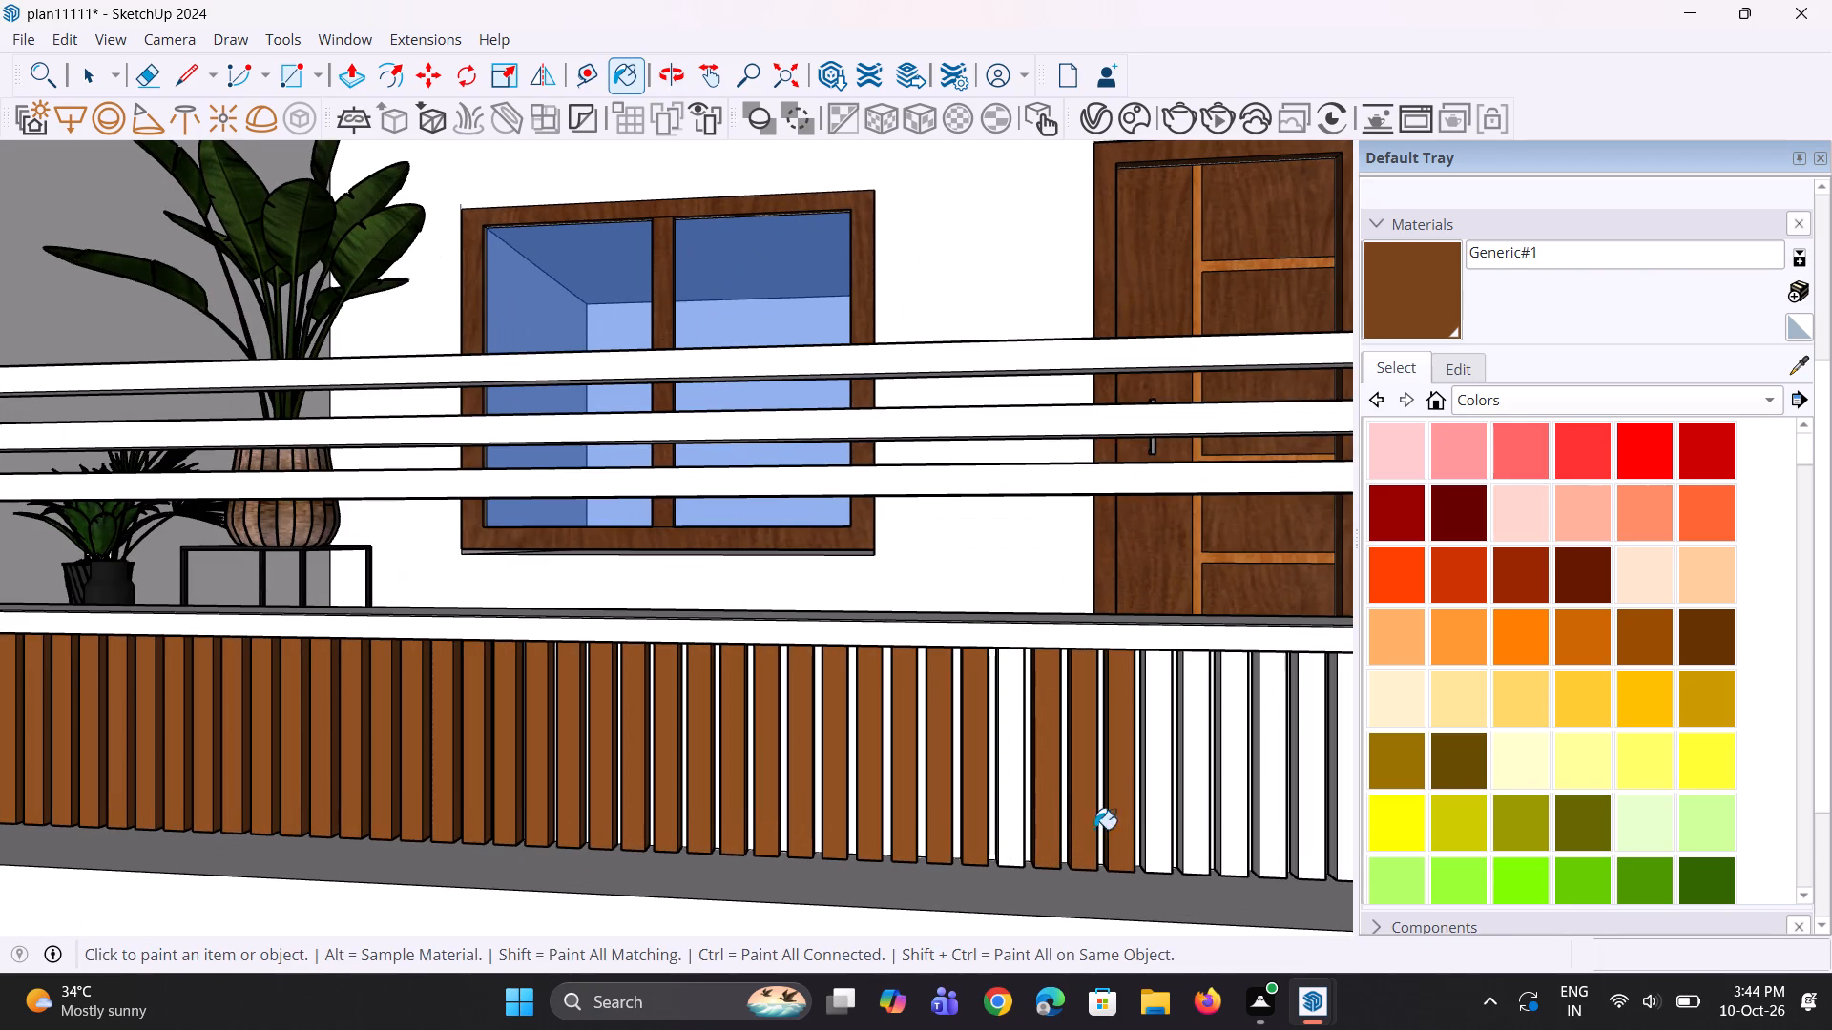
left_click(1155, 828)
left_click(1199, 832)
left_click(1233, 838)
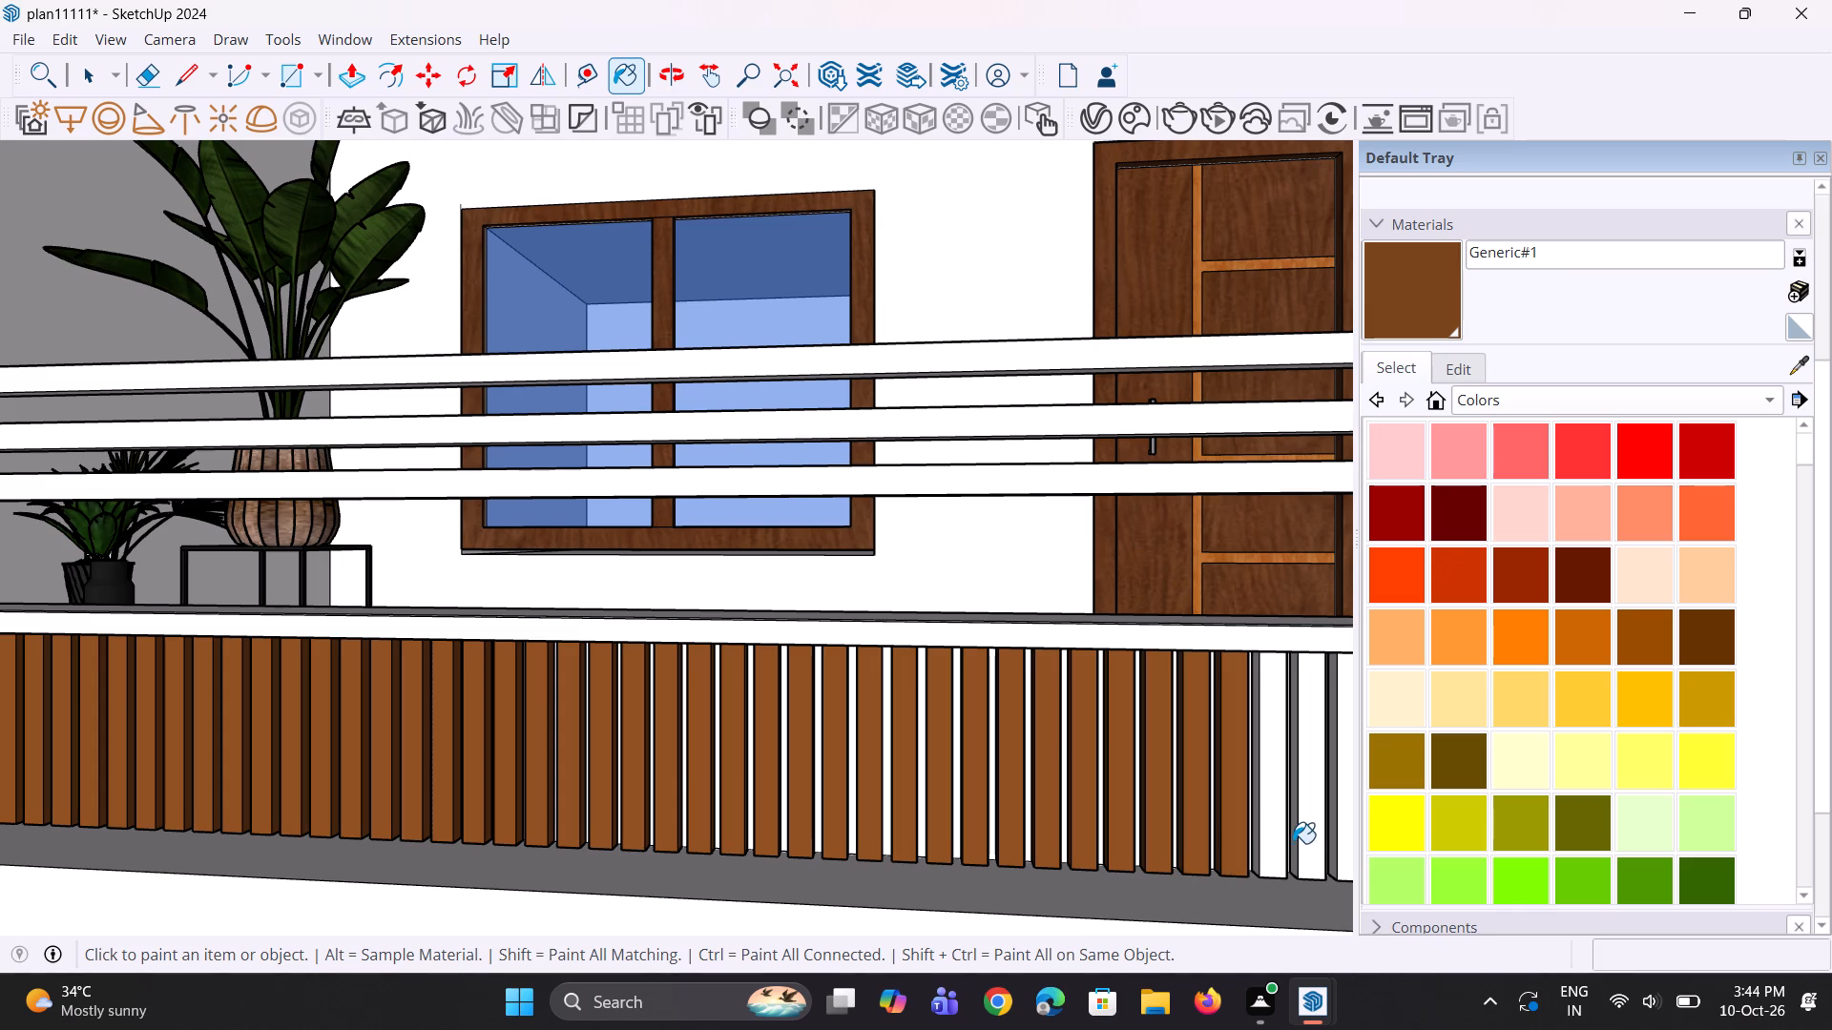
left_click(1293, 843)
left_click(1275, 842)
scroll(979, 834, "down", 8)
scroll(881, 811, "down", 4)
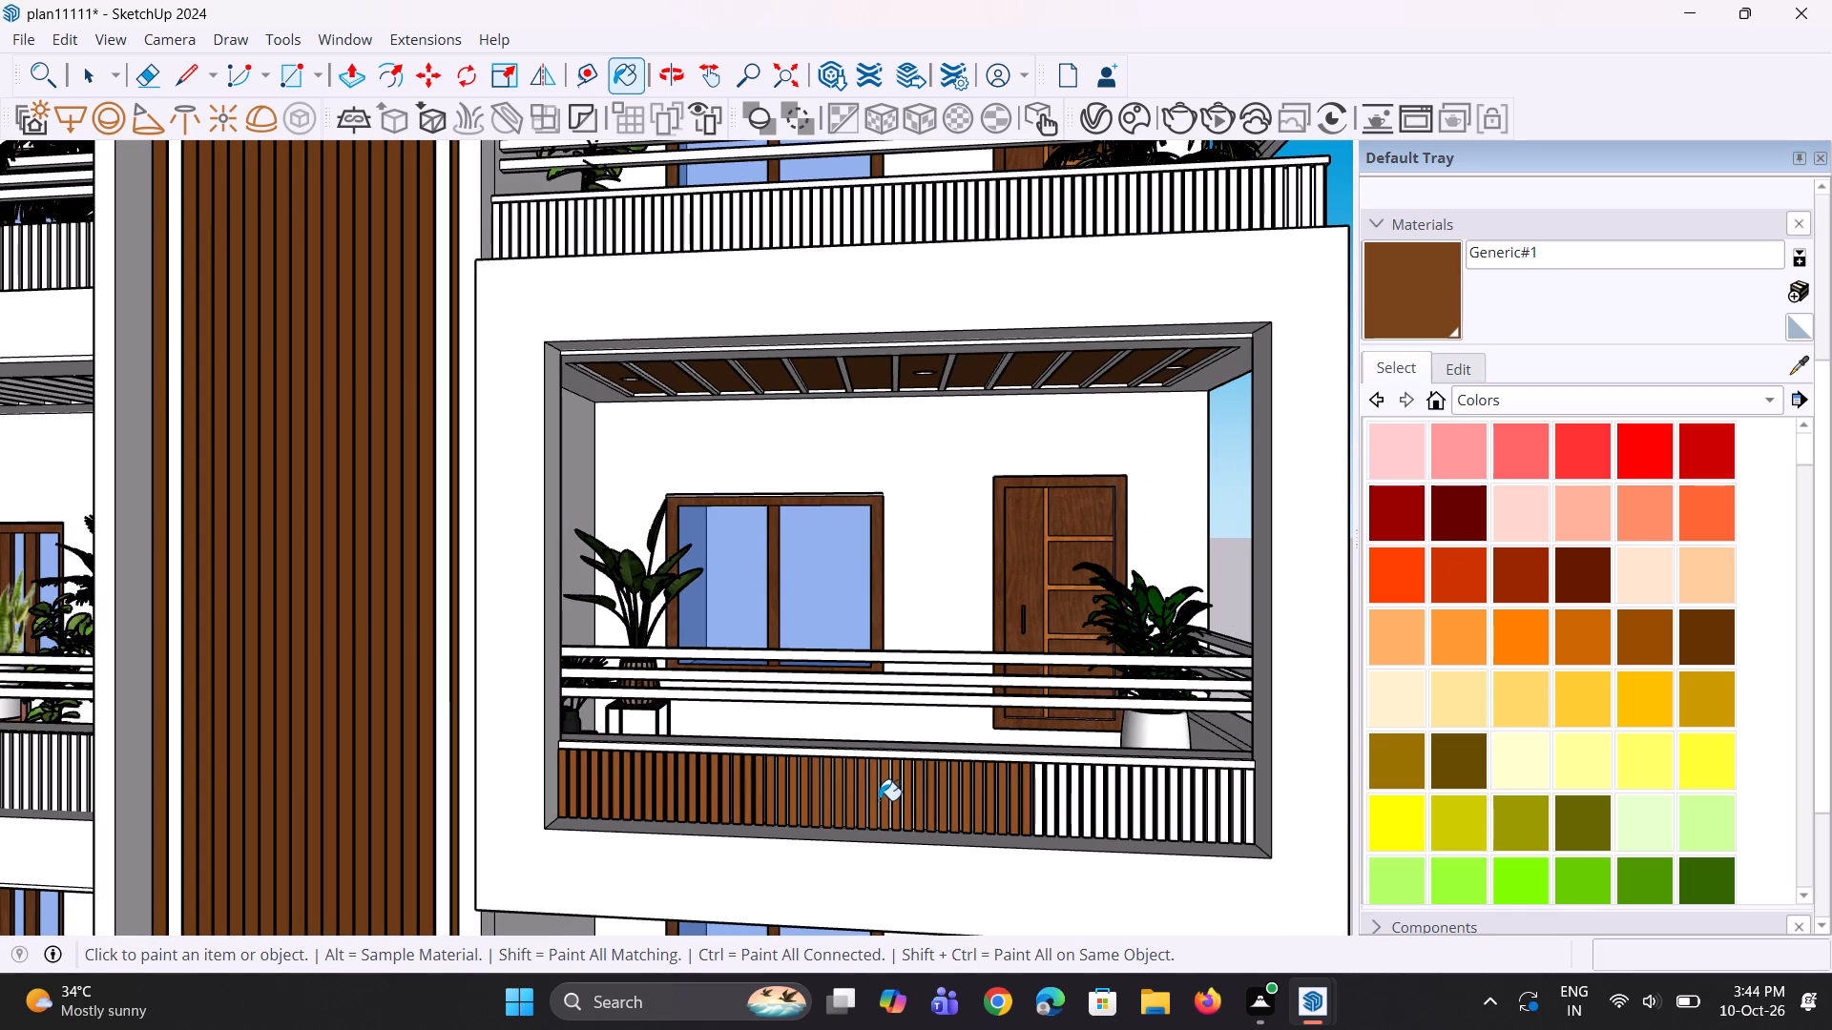
Paint the middle right balcony's railing slats with Generic#1 from the outer end inward, undoing any stray paint on neighbouring surfaces.
scroll(808, 745, "down", 3)
scroll(1042, 845, "up", 2)
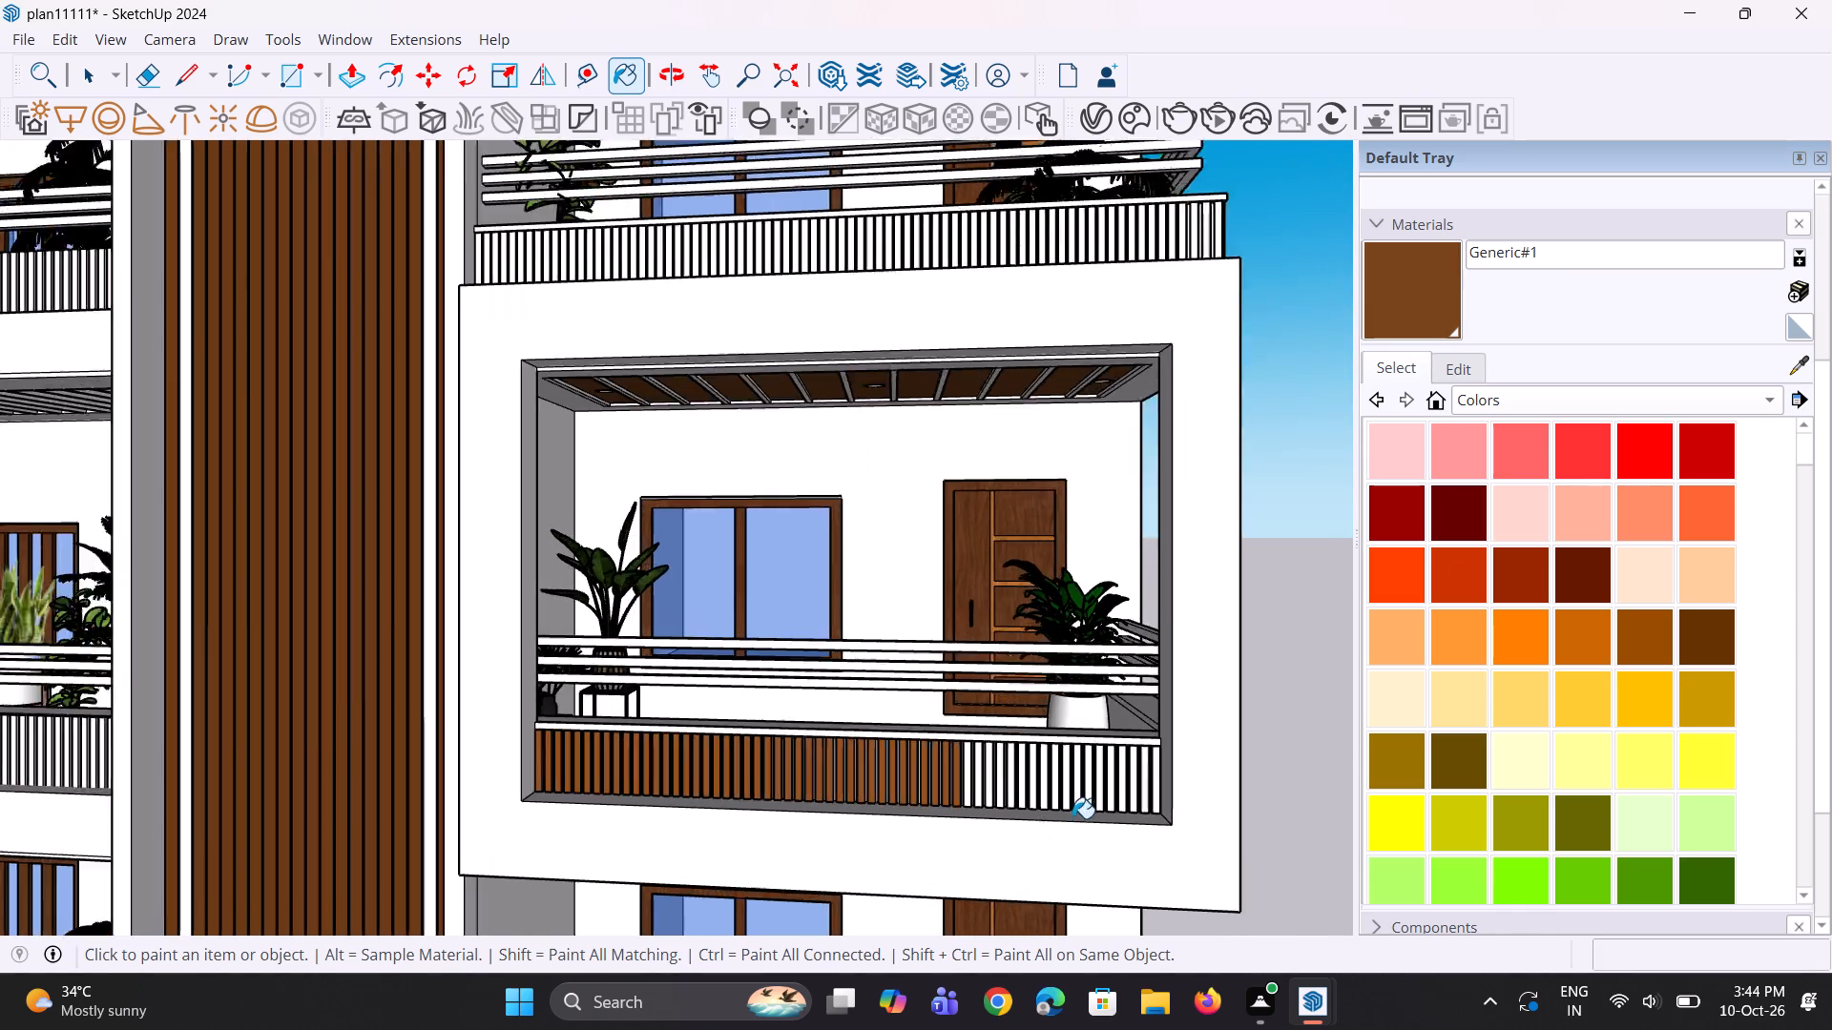
scroll(1072, 818, "up", 8)
left_click(1188, 788)
left_click(1164, 790)
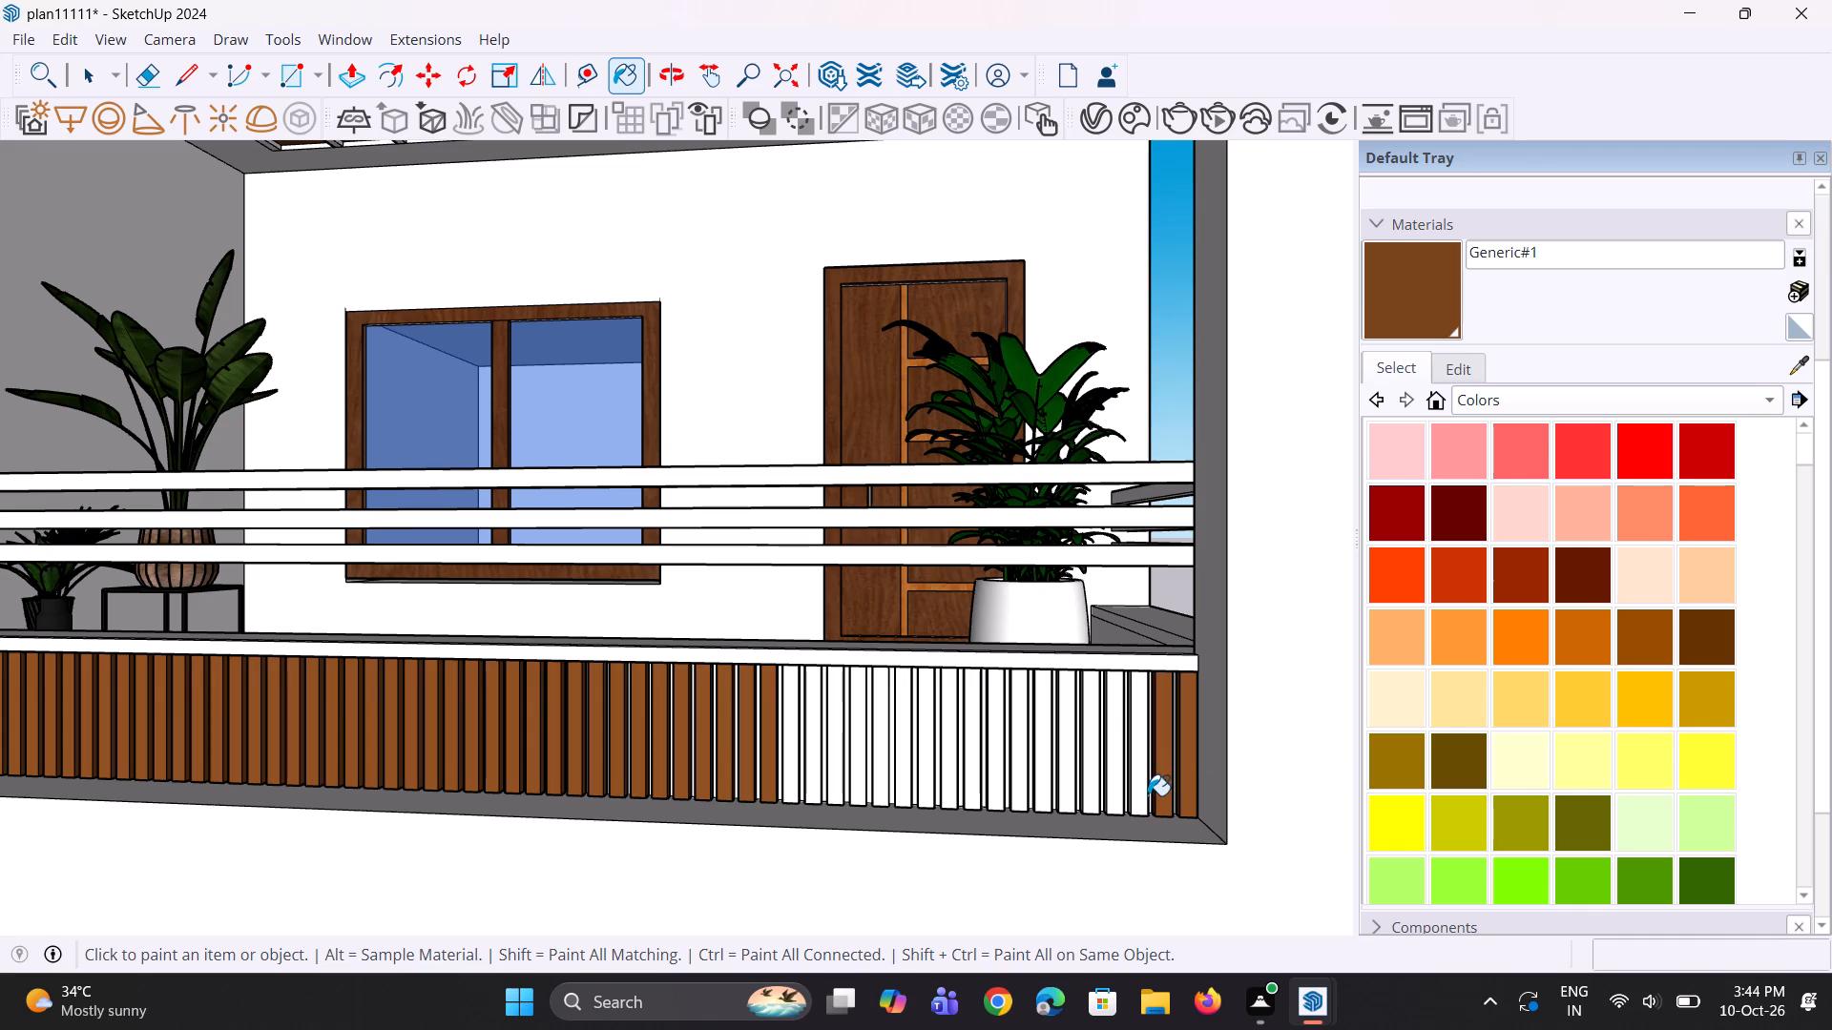
left_click(1148, 795)
left_click(1116, 800)
left_click(1088, 812)
left_click(1063, 811)
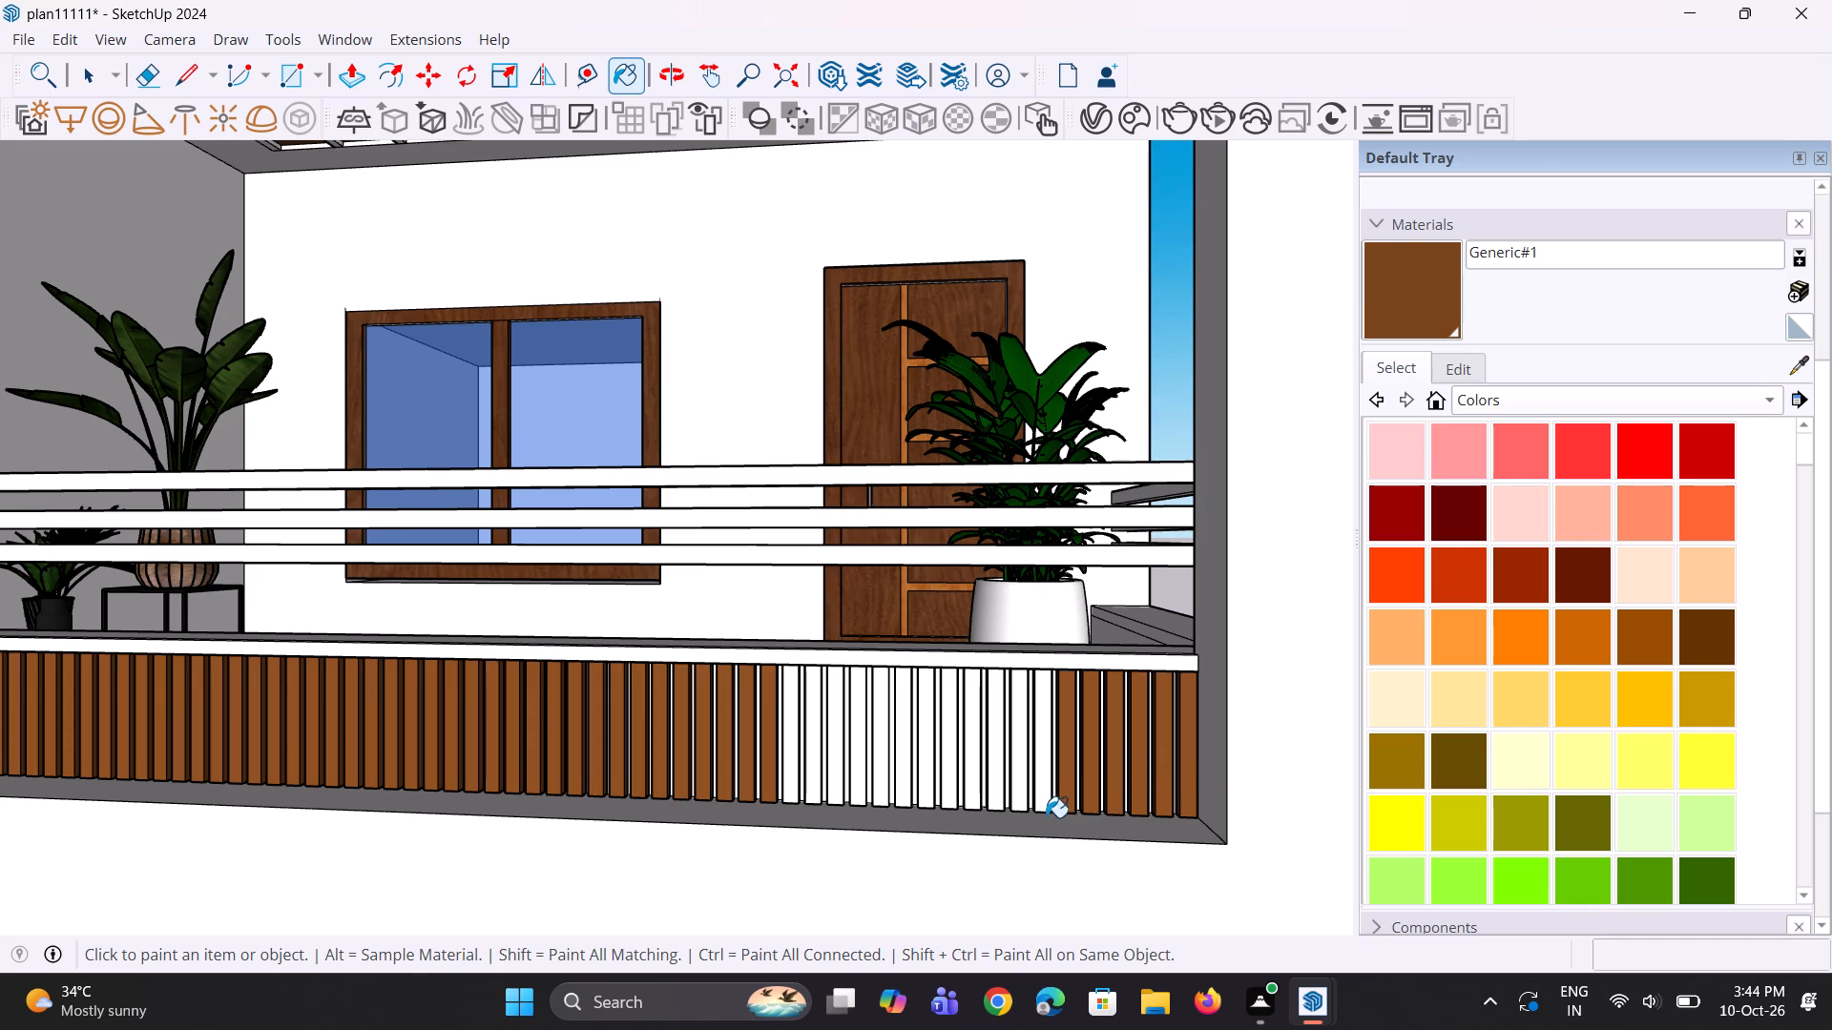
left_click(1041, 817)
key("ctrl+z")
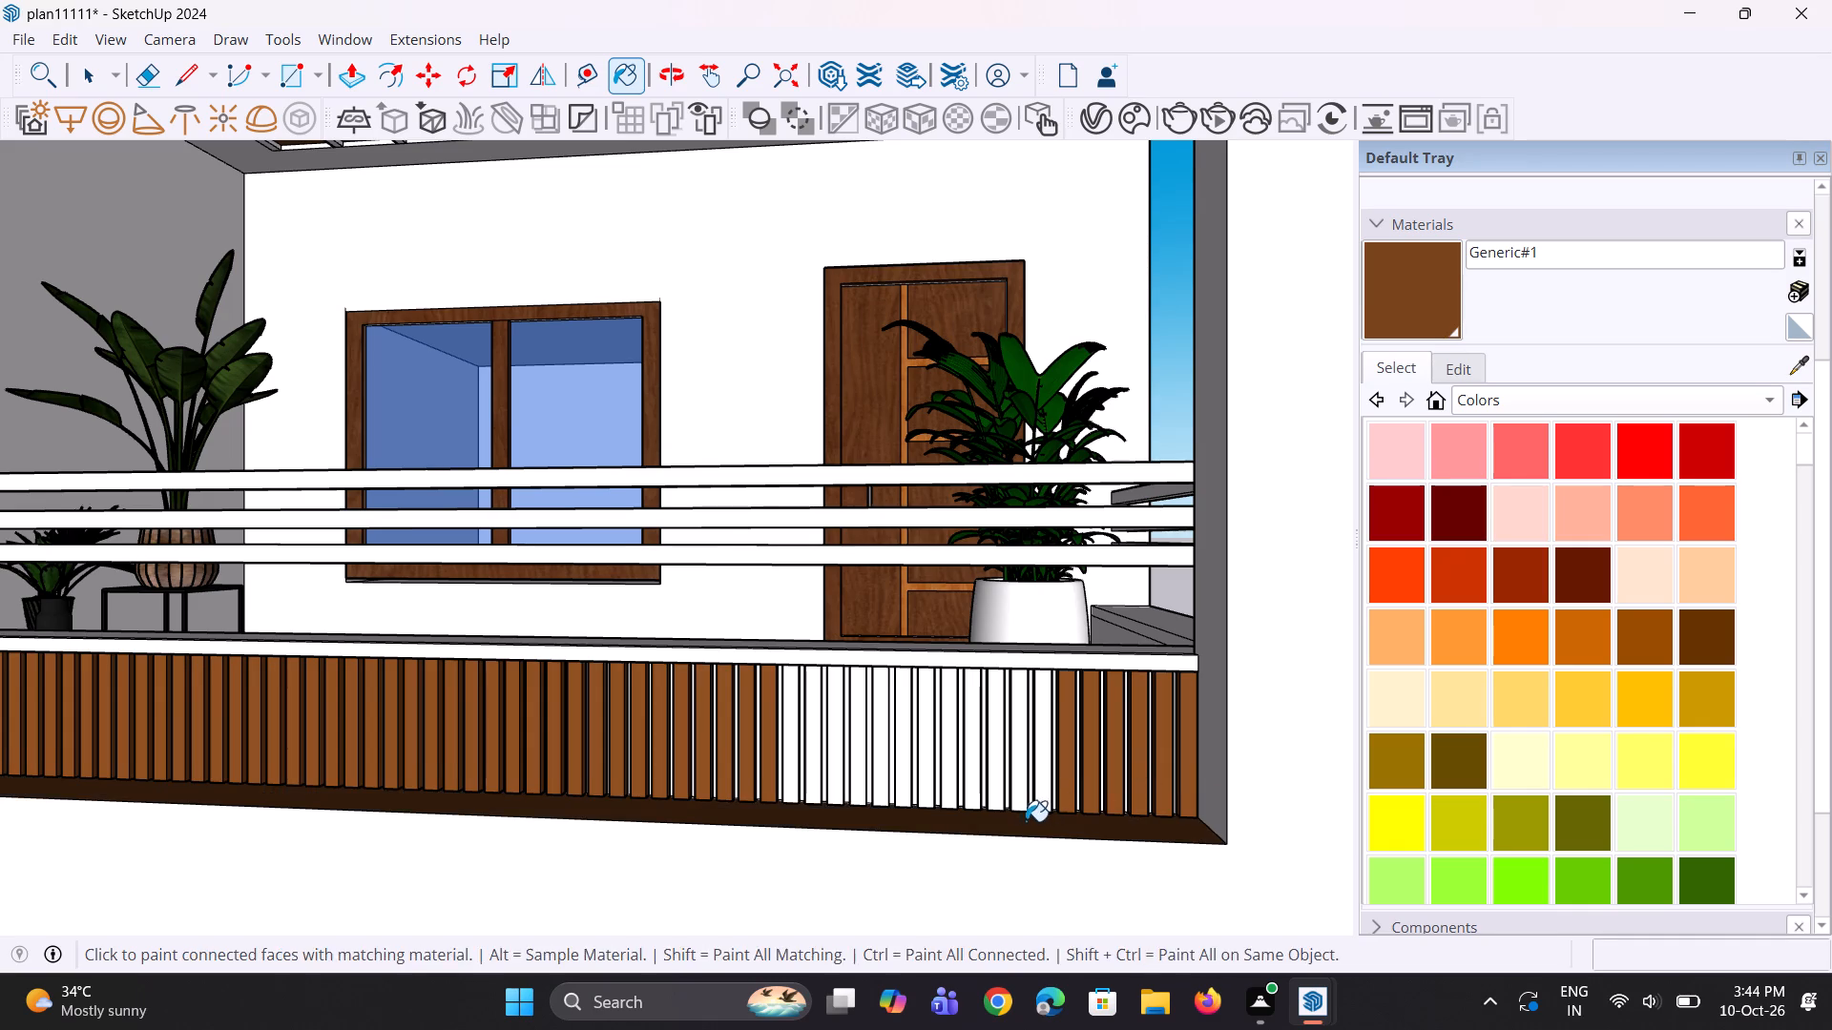
scroll(1062, 803, "up", 3)
left_click(1039, 783)
left_click(1008, 781)
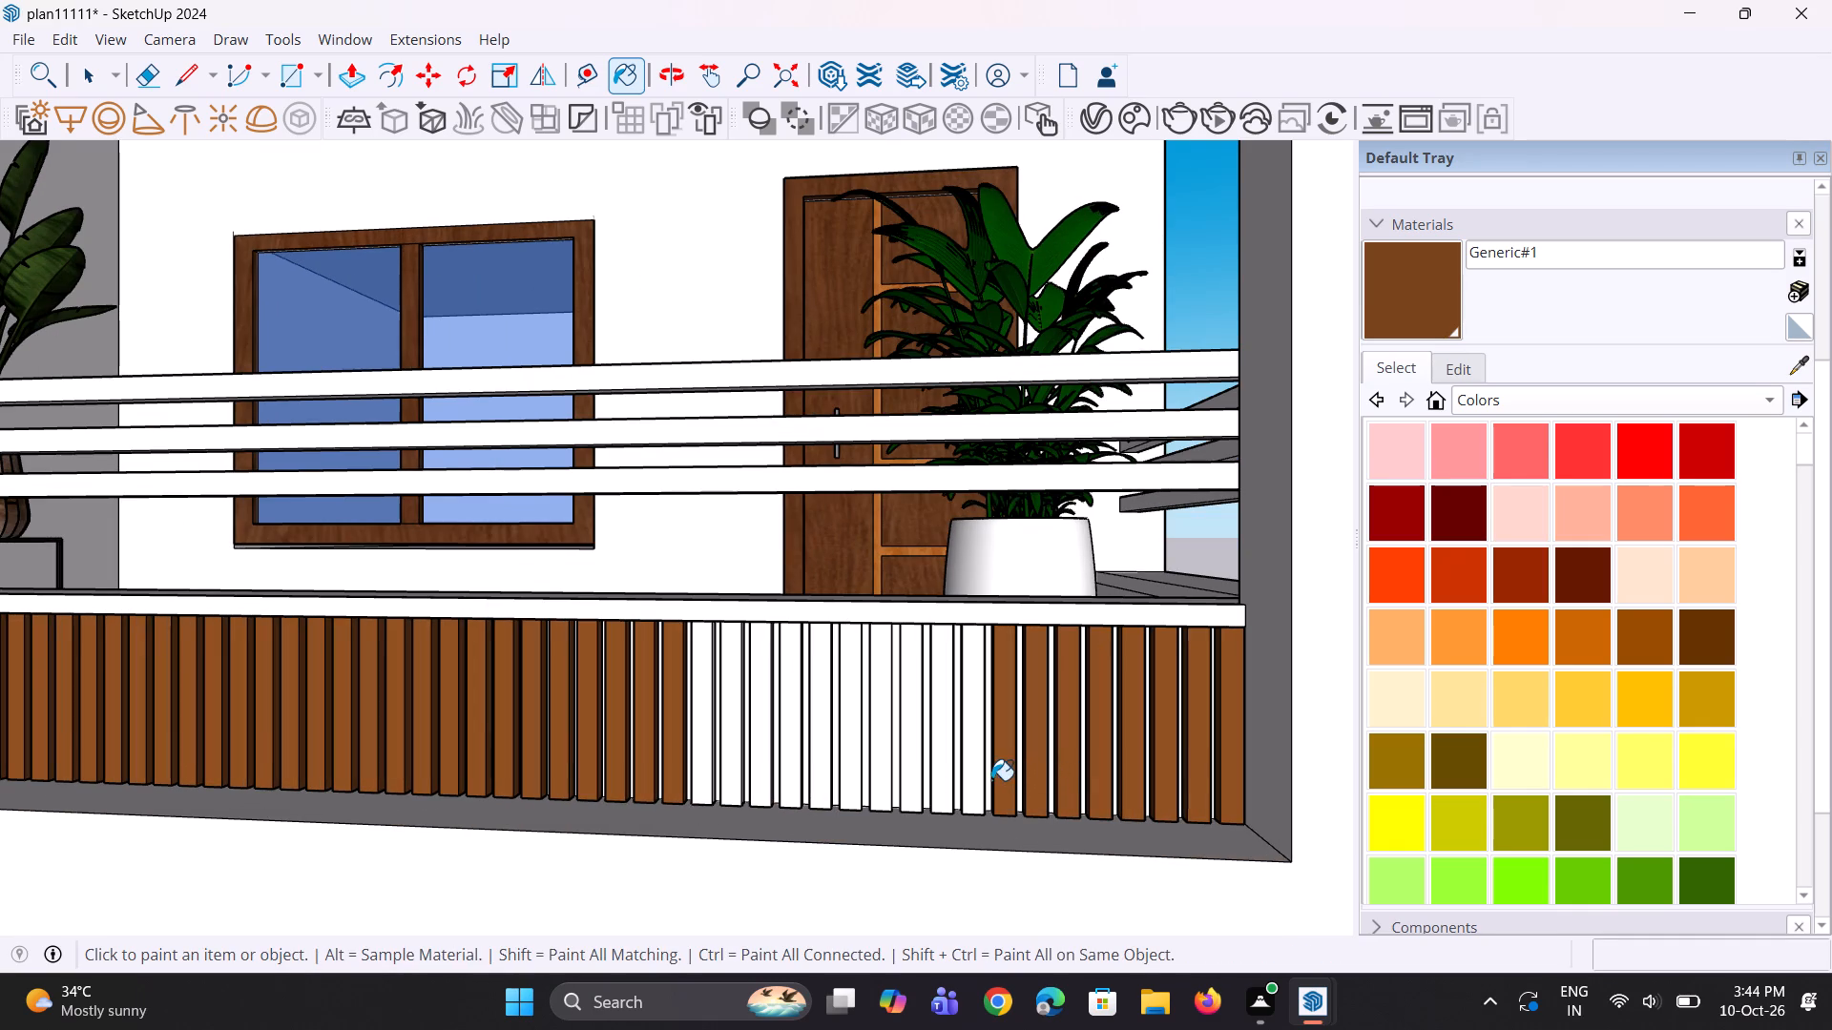
left_click(991, 780)
key("ctrl+z")
Paint the remaining white slats between the two brown runs of the middle right balcony's railing with Generic#1.
scroll(991, 789, "up", 2)
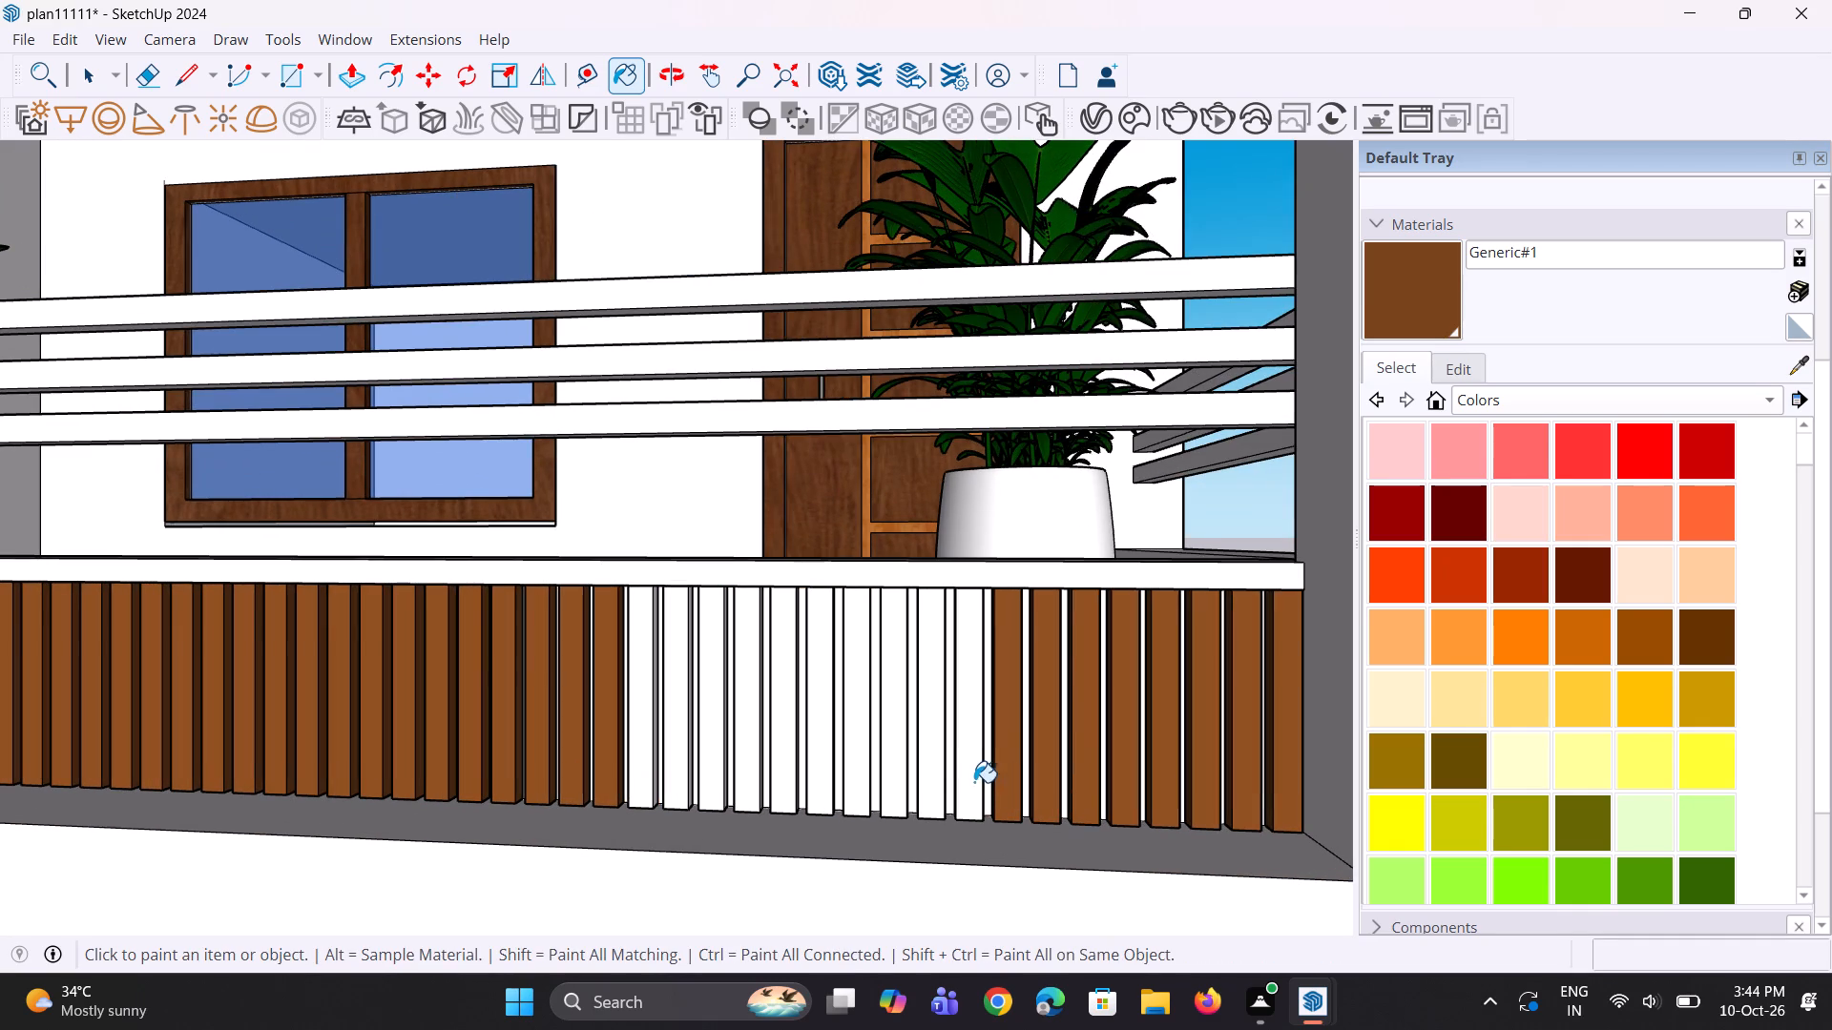
left_click(969, 780)
left_click(931, 775)
left_click(897, 775)
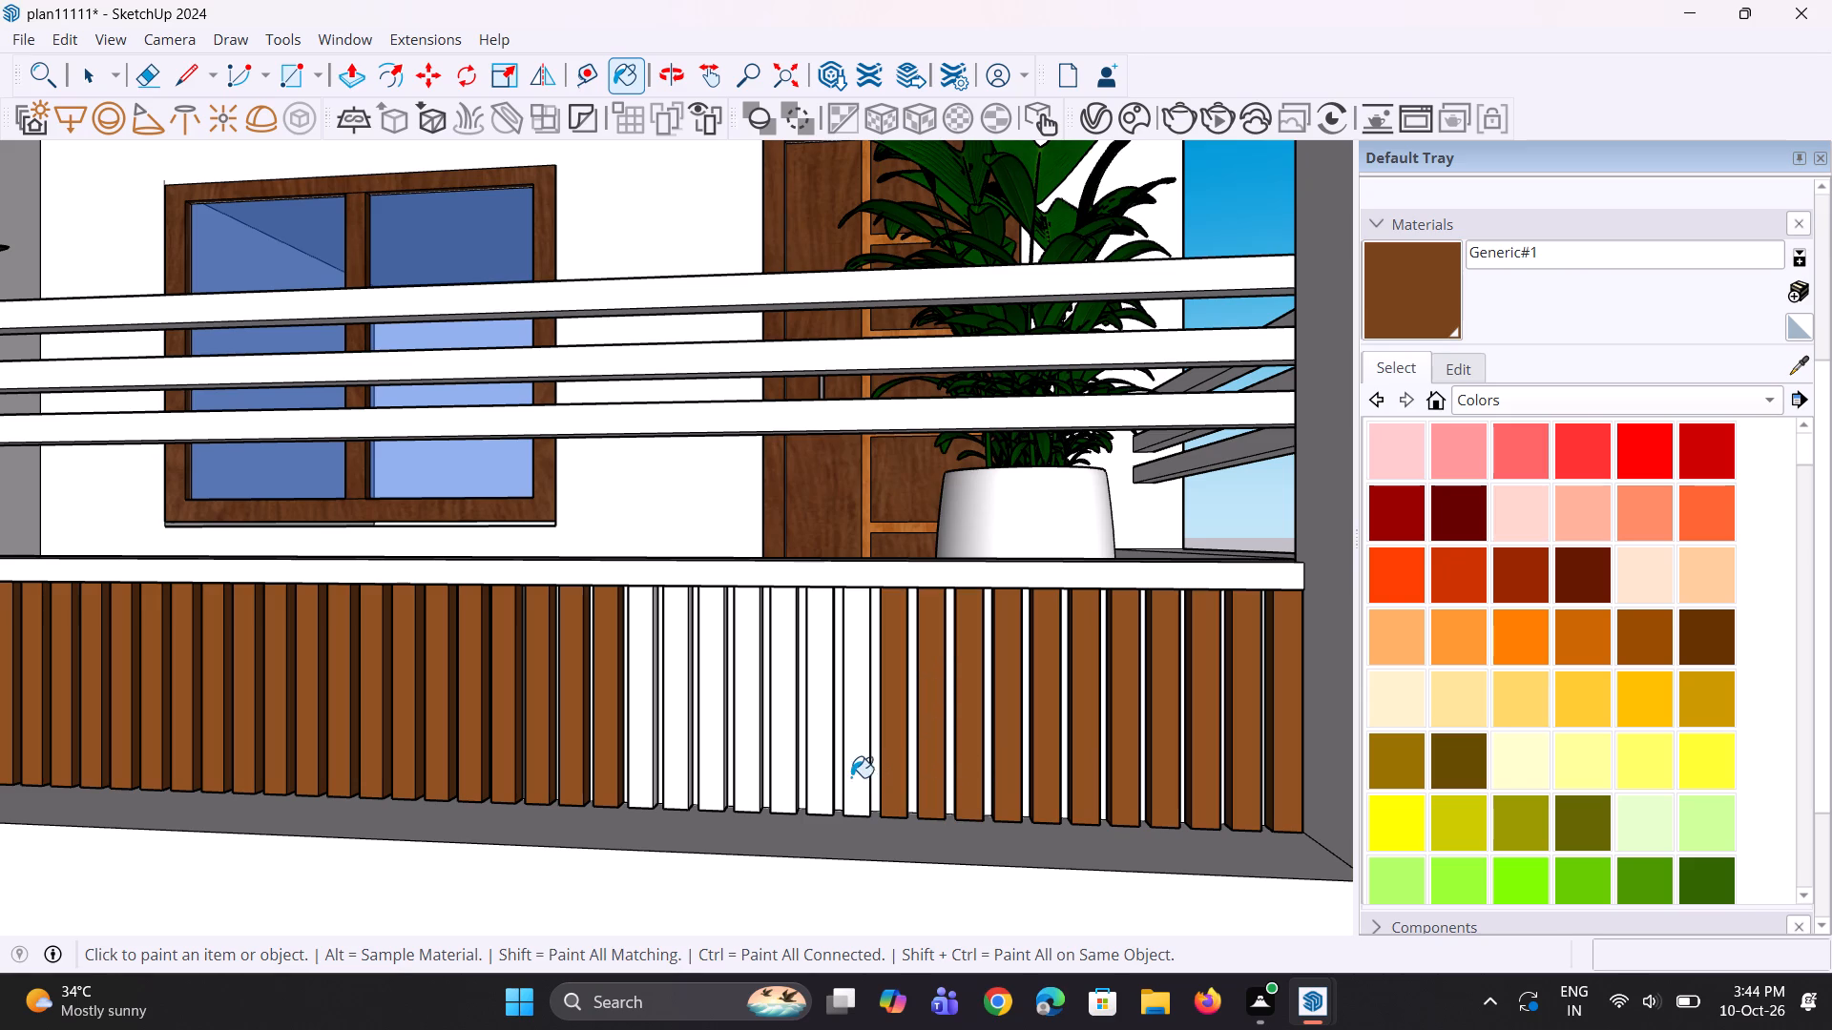
left_click(857, 778)
left_click(819, 783)
left_click(790, 779)
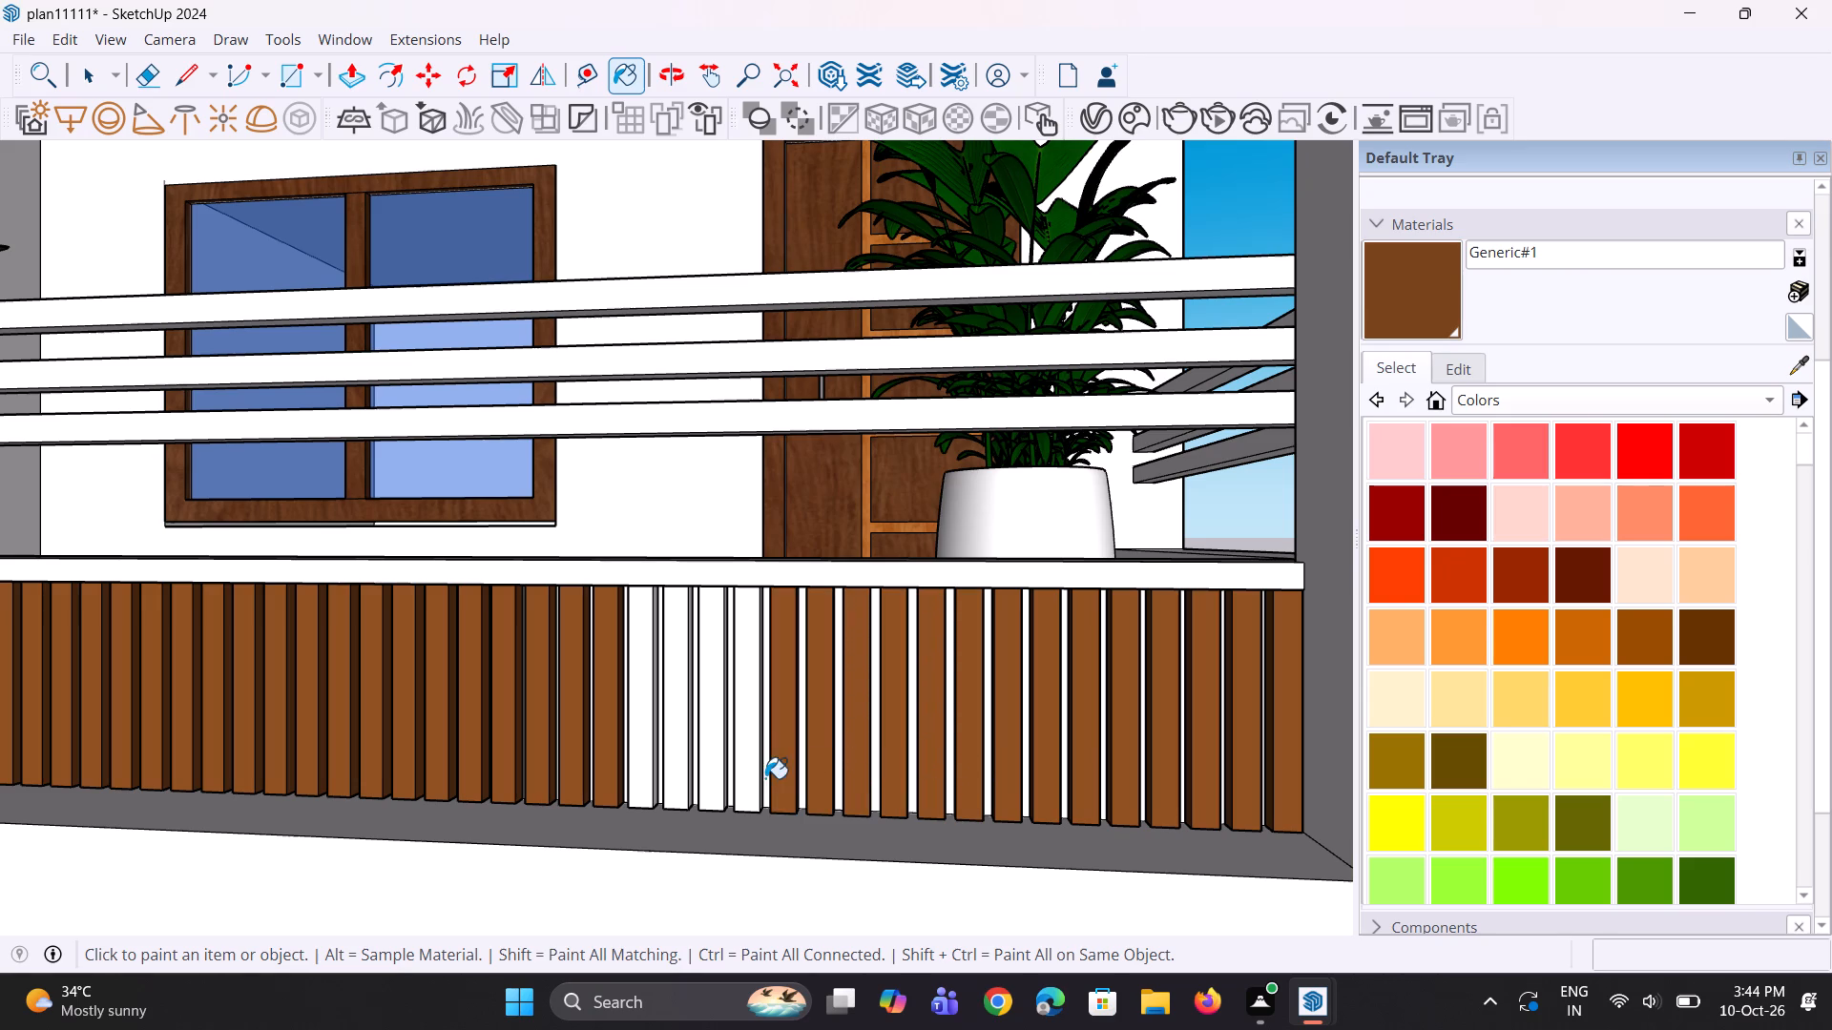
left_click(753, 778)
left_click(712, 771)
left_click(685, 769)
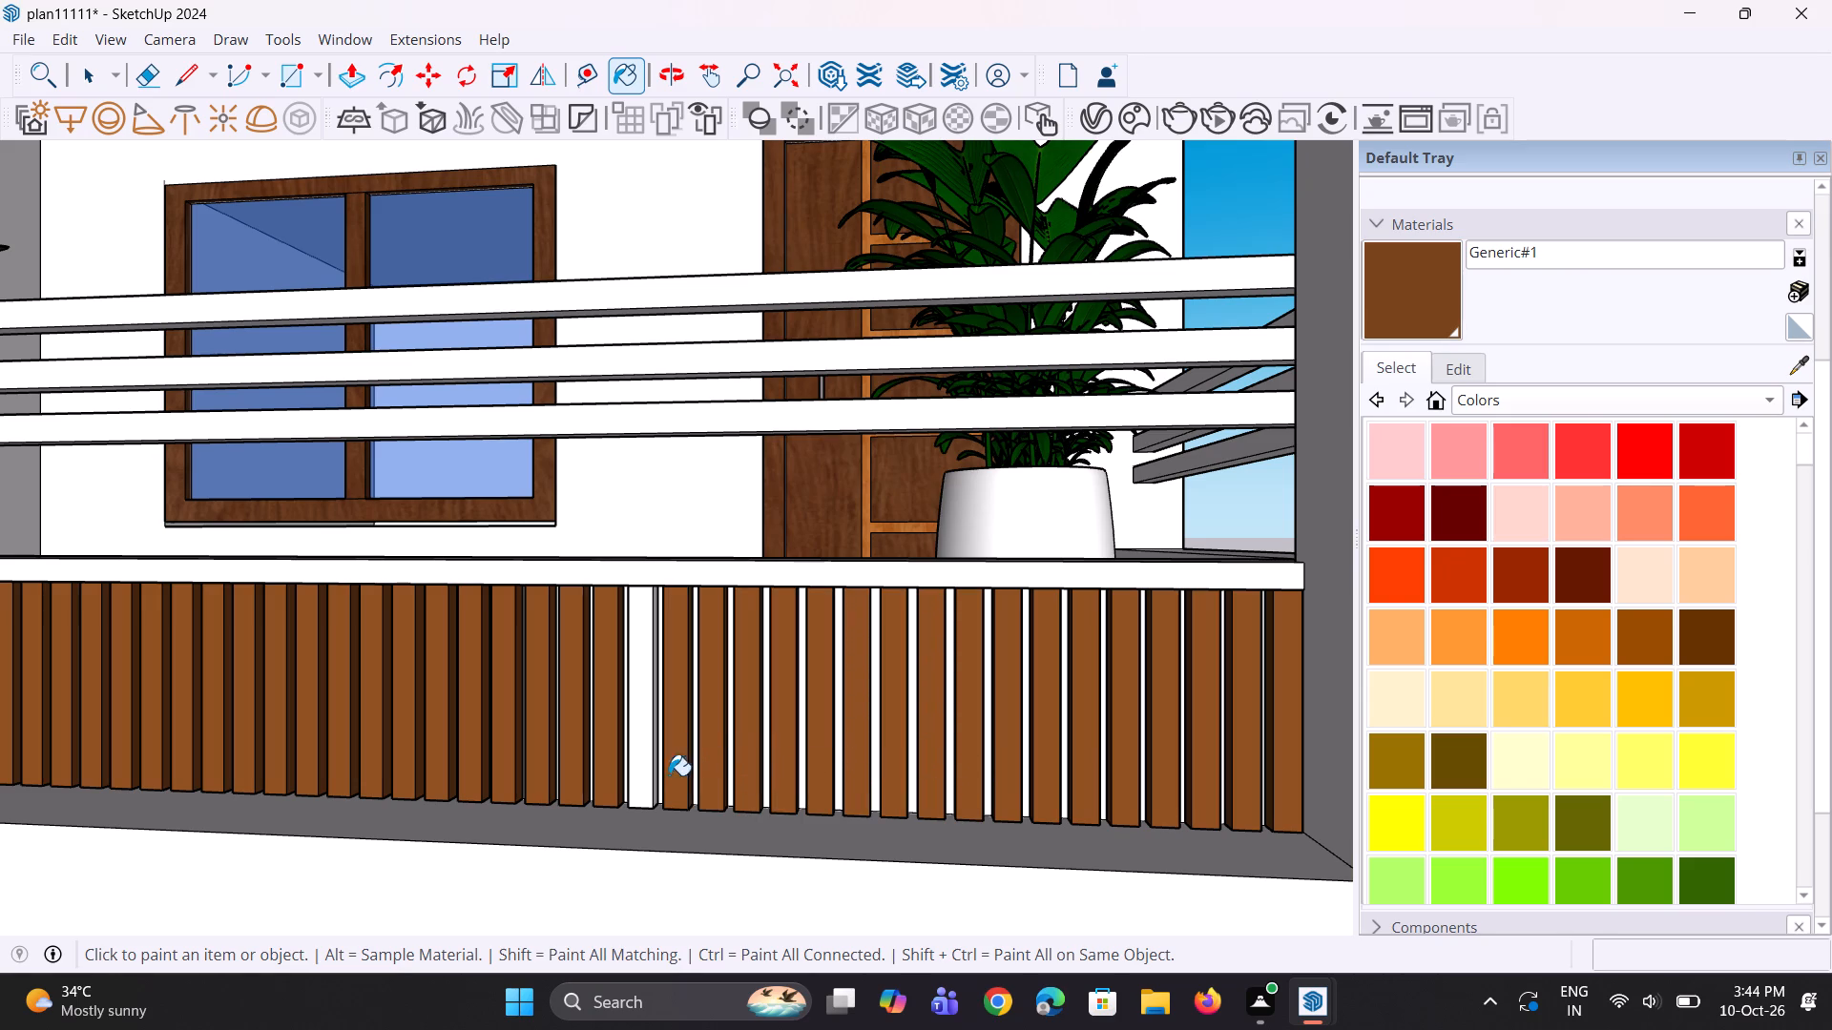
left_click(648, 774)
Paint eleven slats of the top right balcony's railing with Generic#1, working inward from the outer corner.
scroll(660, 767, "down", 13)
scroll(838, 690, "down", 9)
scroll(943, 399, "up", 3)
scroll(804, 461, "up", 13)
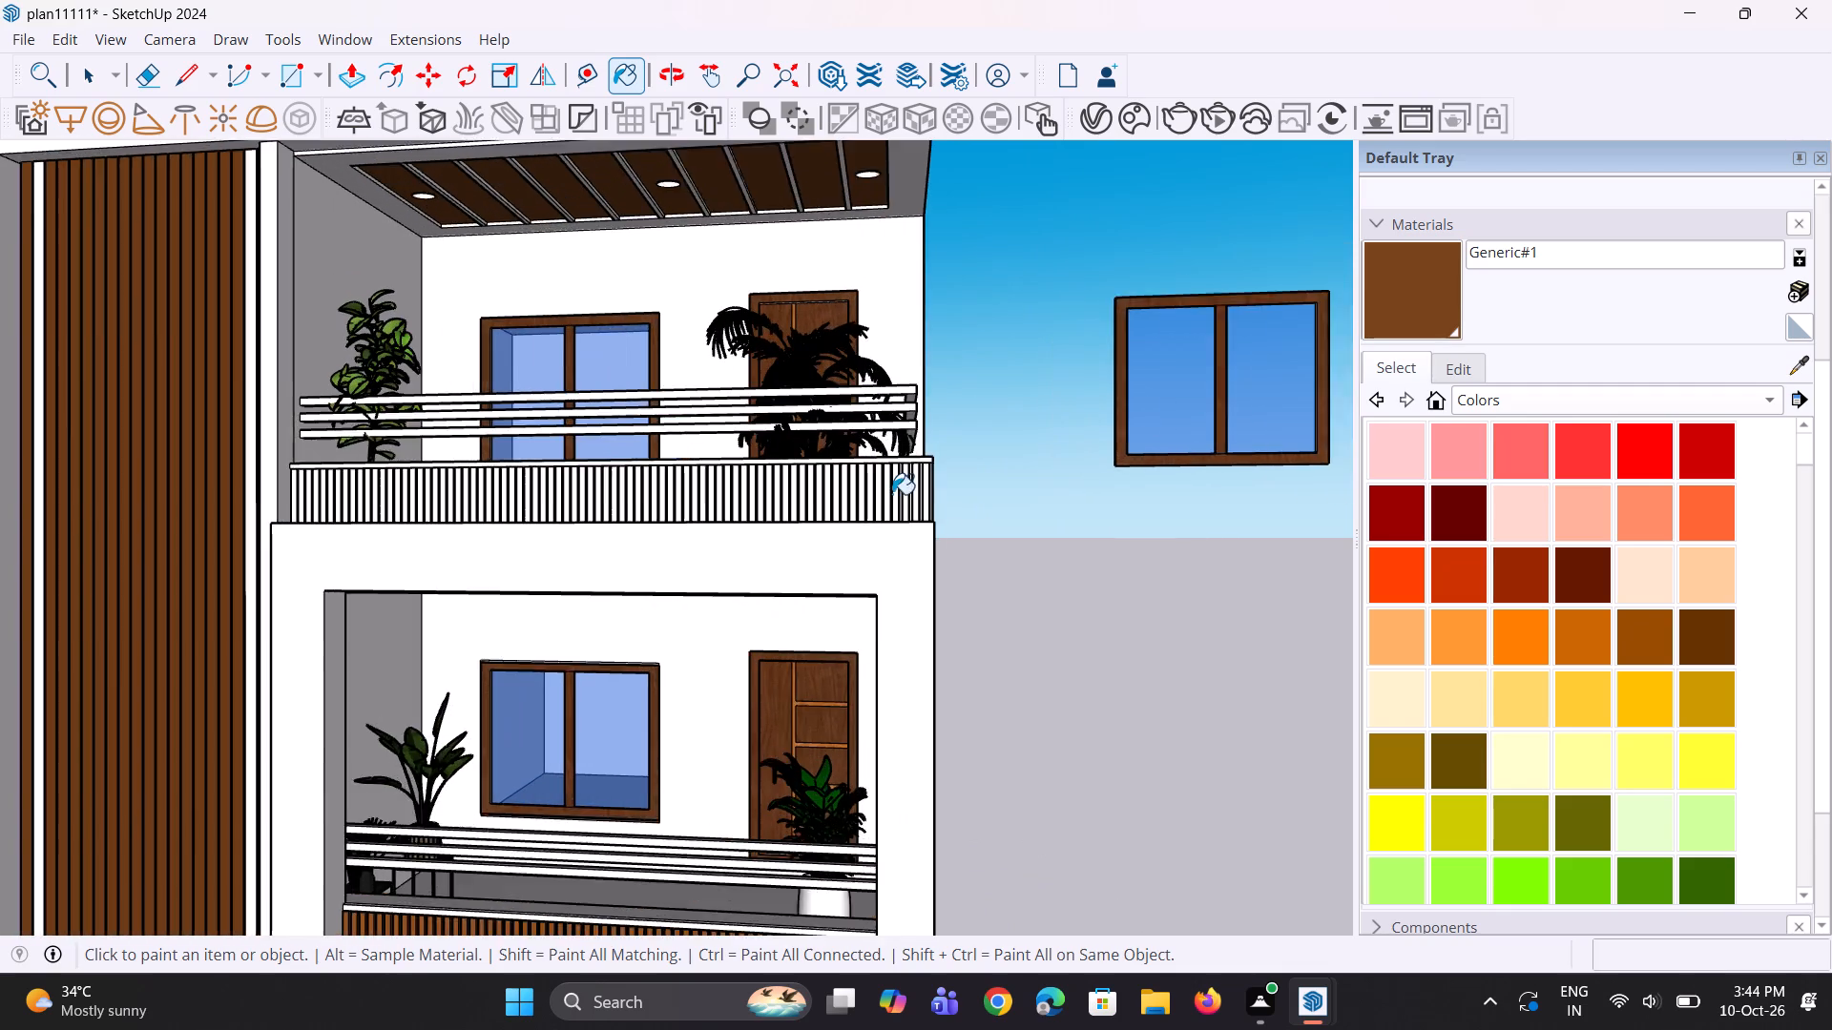
scroll(892, 494, "up", 18)
left_click(949, 477)
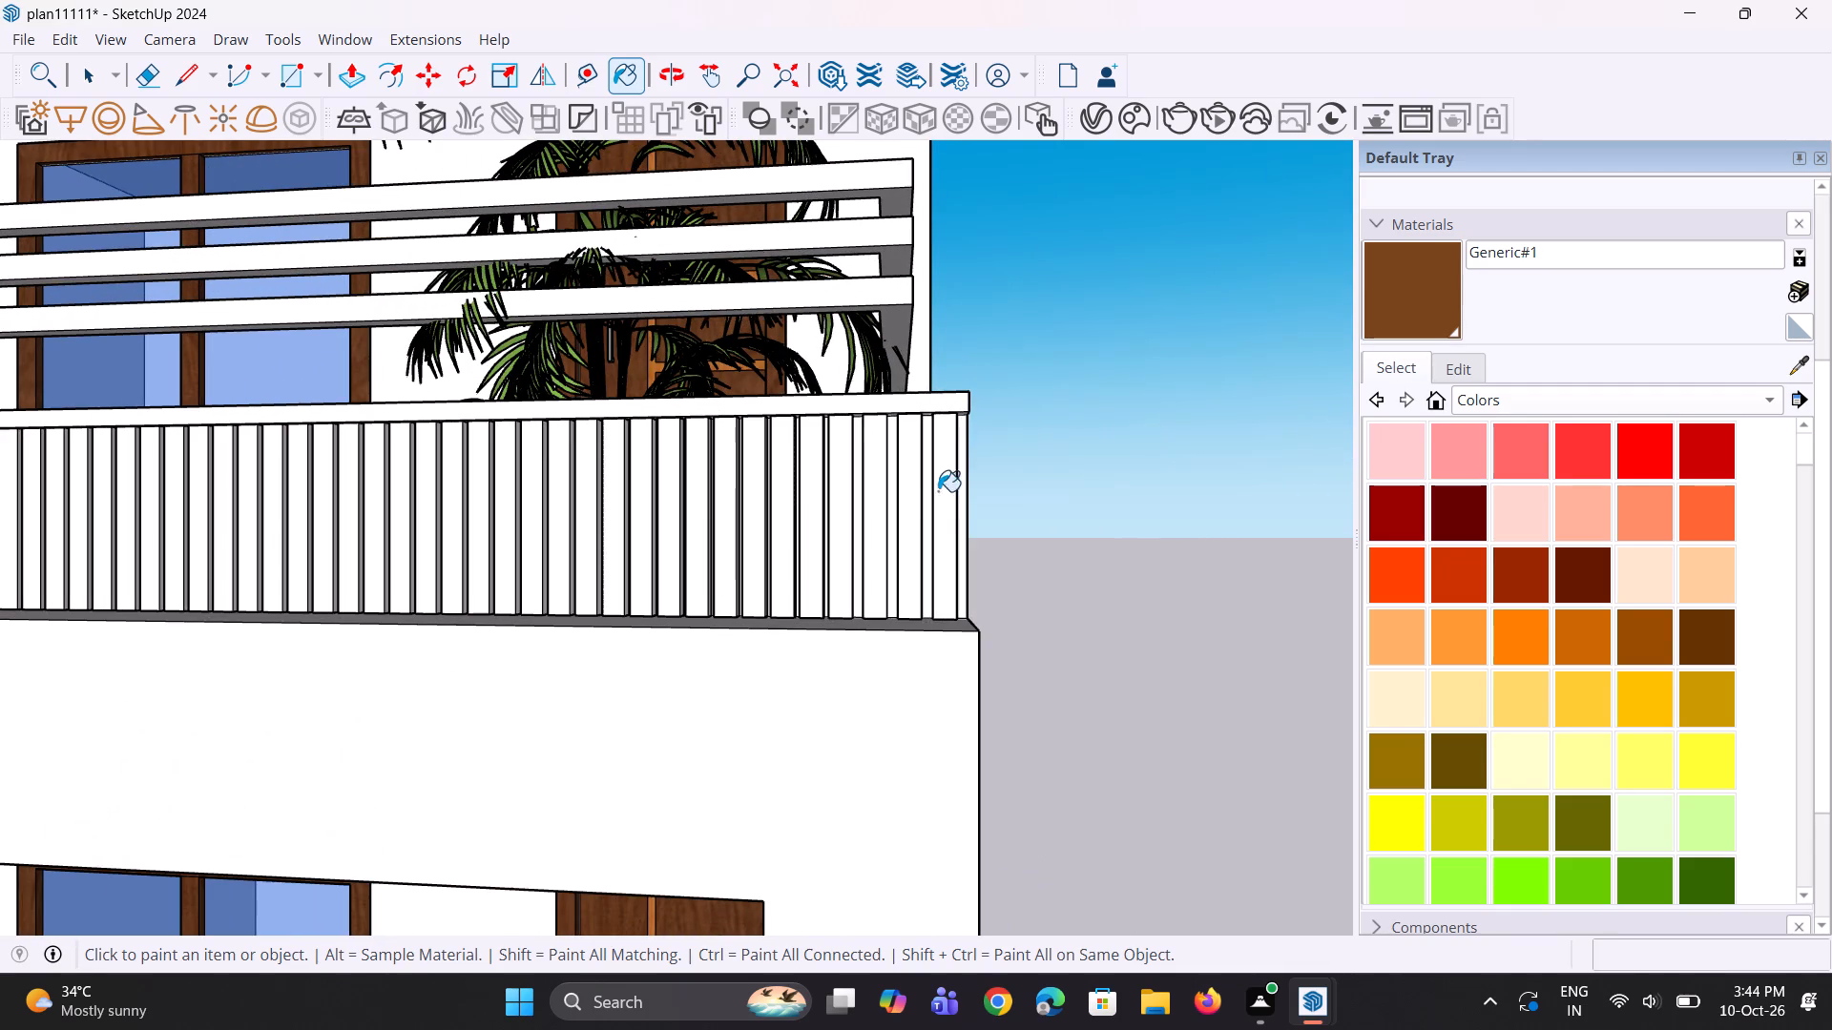
left_click(908, 487)
left_click(864, 495)
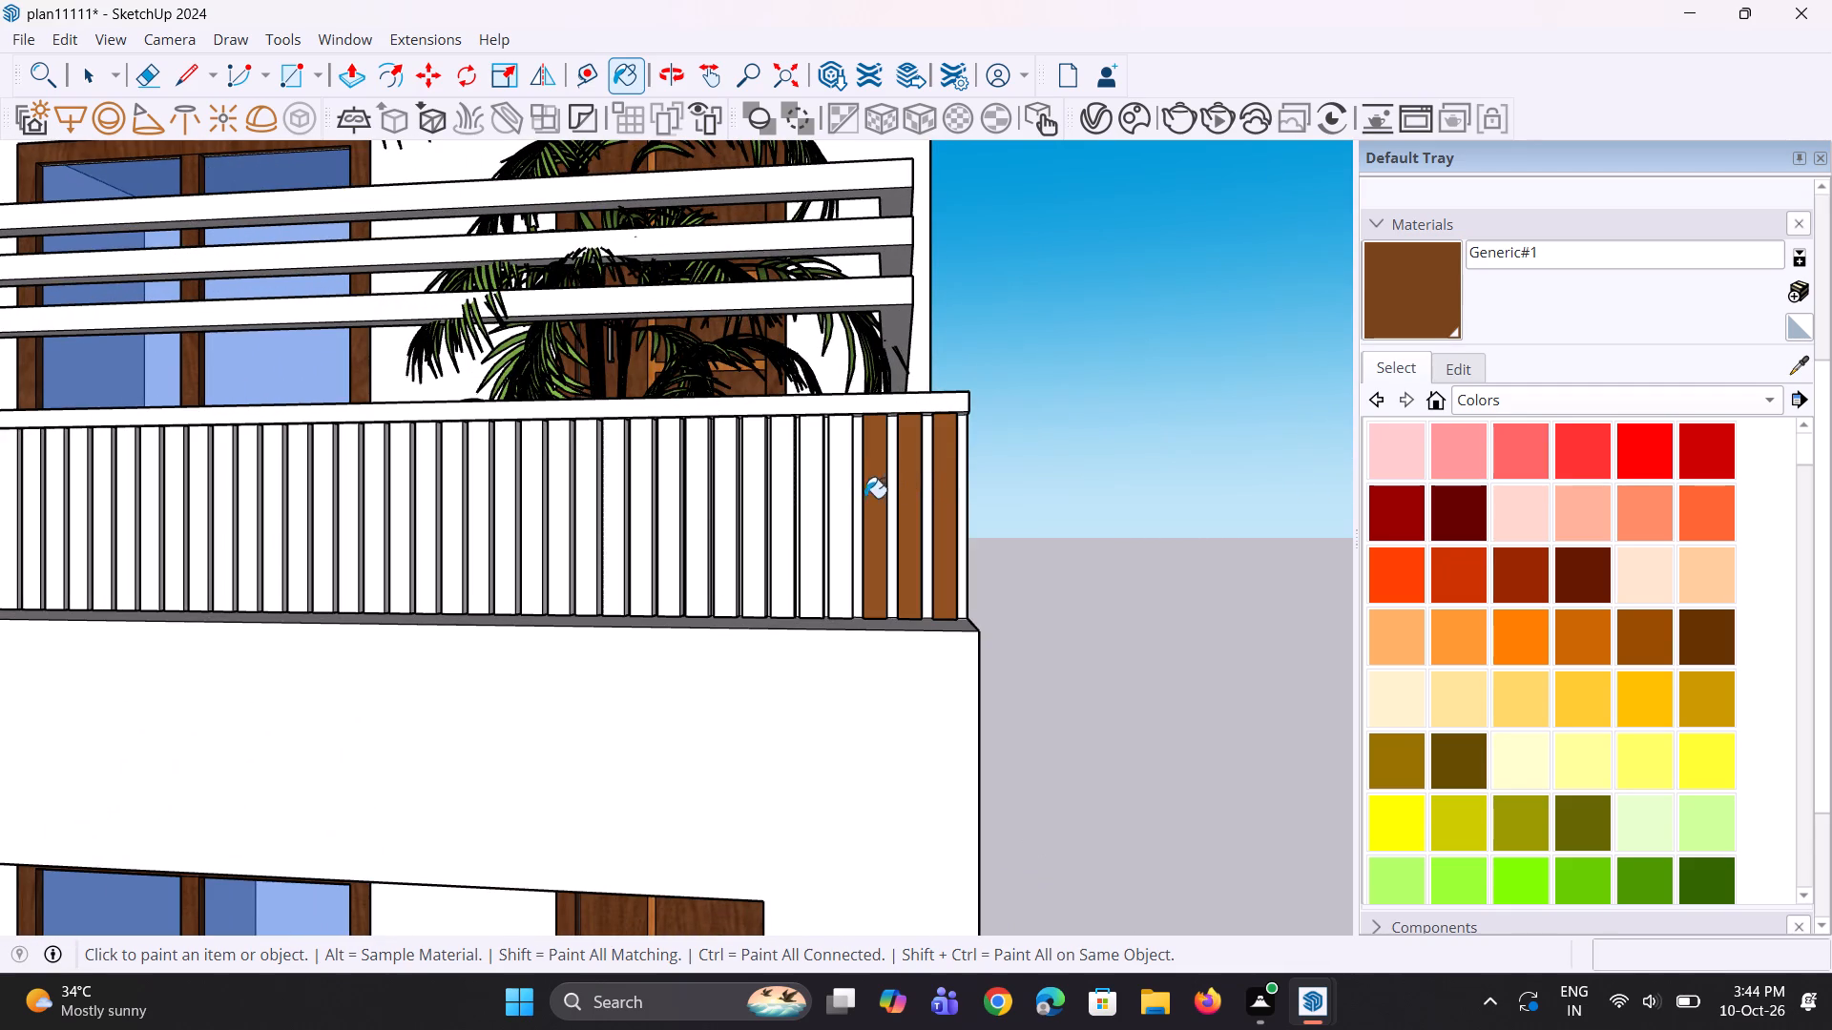
left_click(841, 492)
left_click(813, 499)
left_click(783, 509)
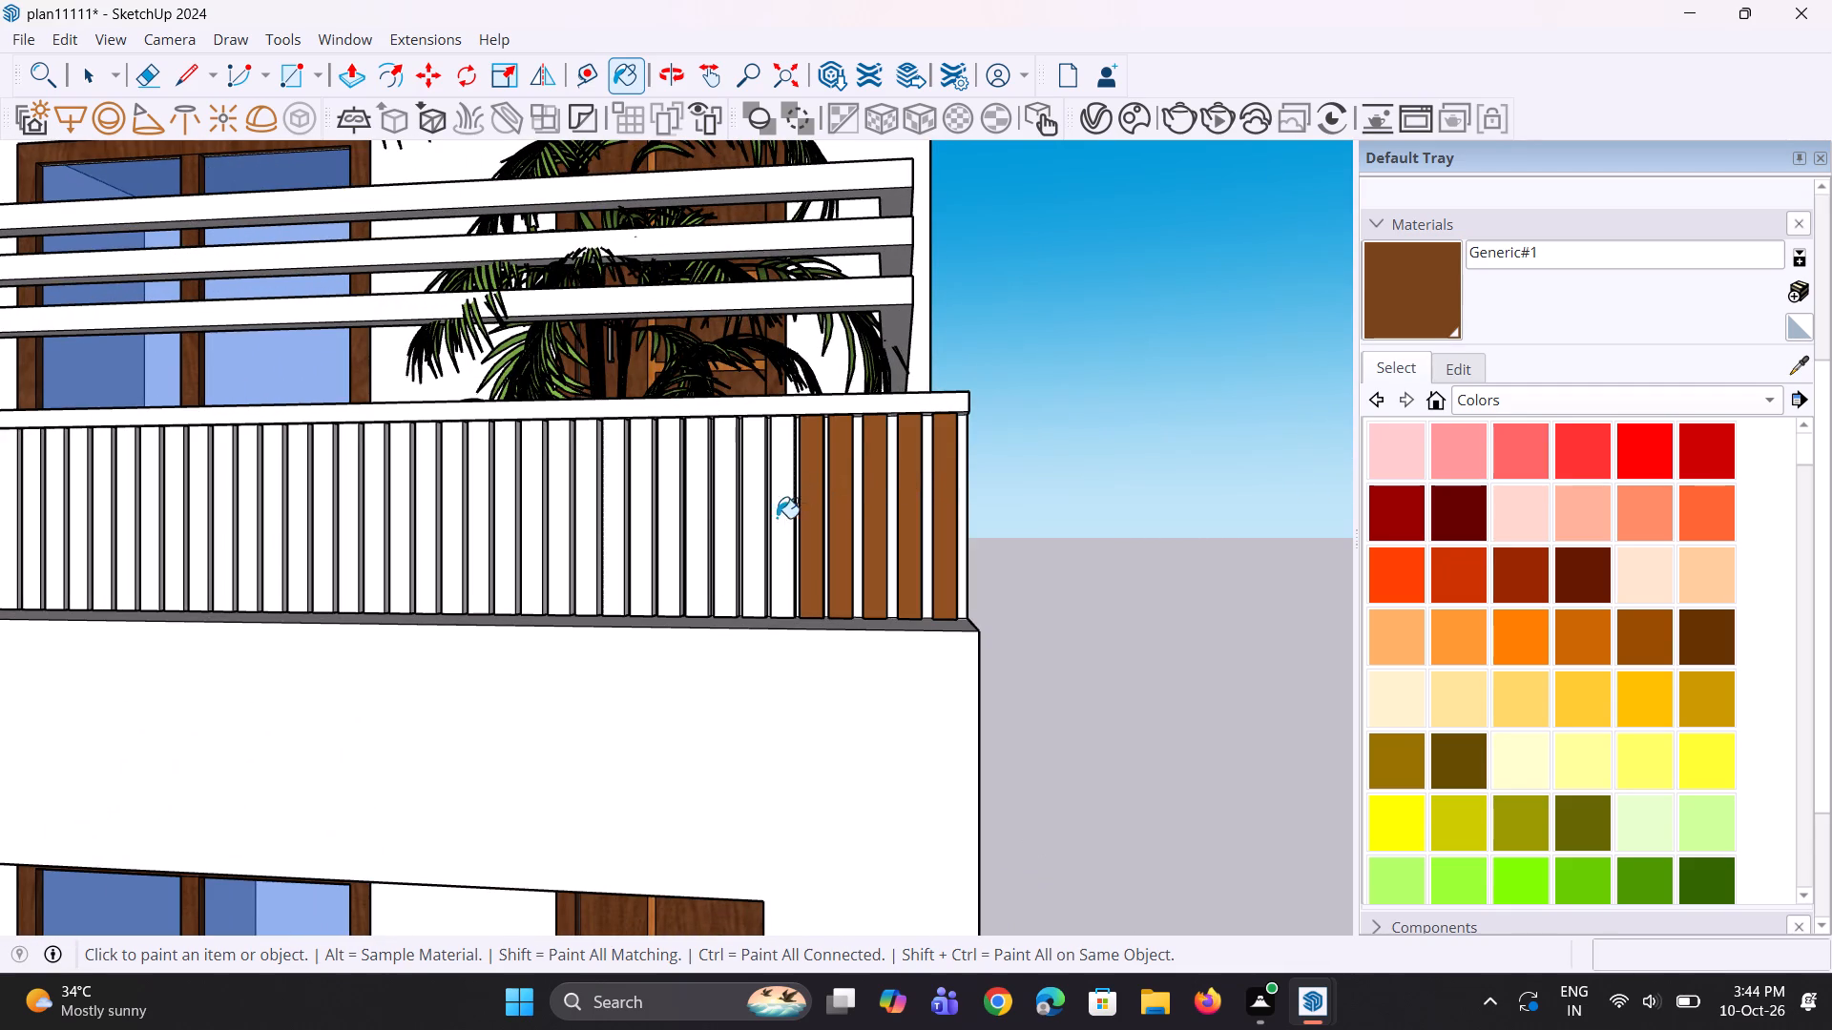
left_click(758, 526)
left_click(726, 528)
left_click(700, 537)
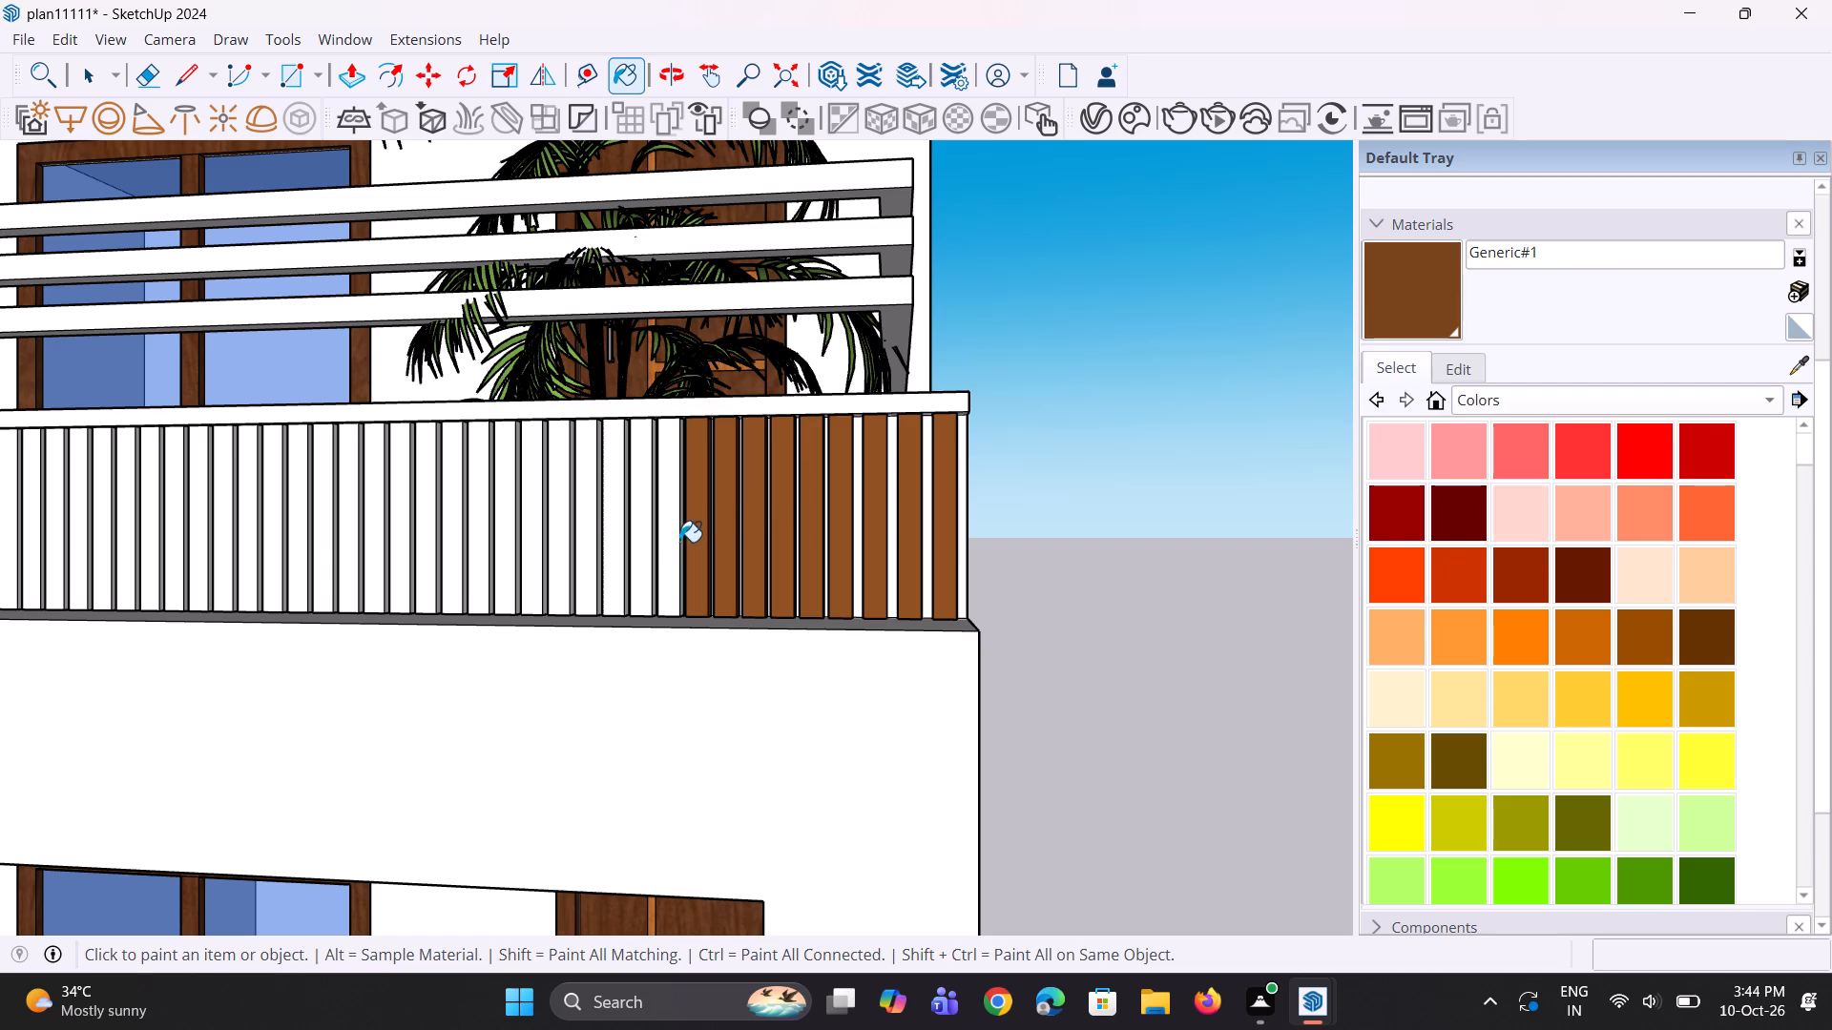
left_click(669, 547)
left_click(641, 565)
Continue the Generic#1 run on the top right balcony's railing across the eight slats in front of the palm.
scroll(834, 552, "up", 1)
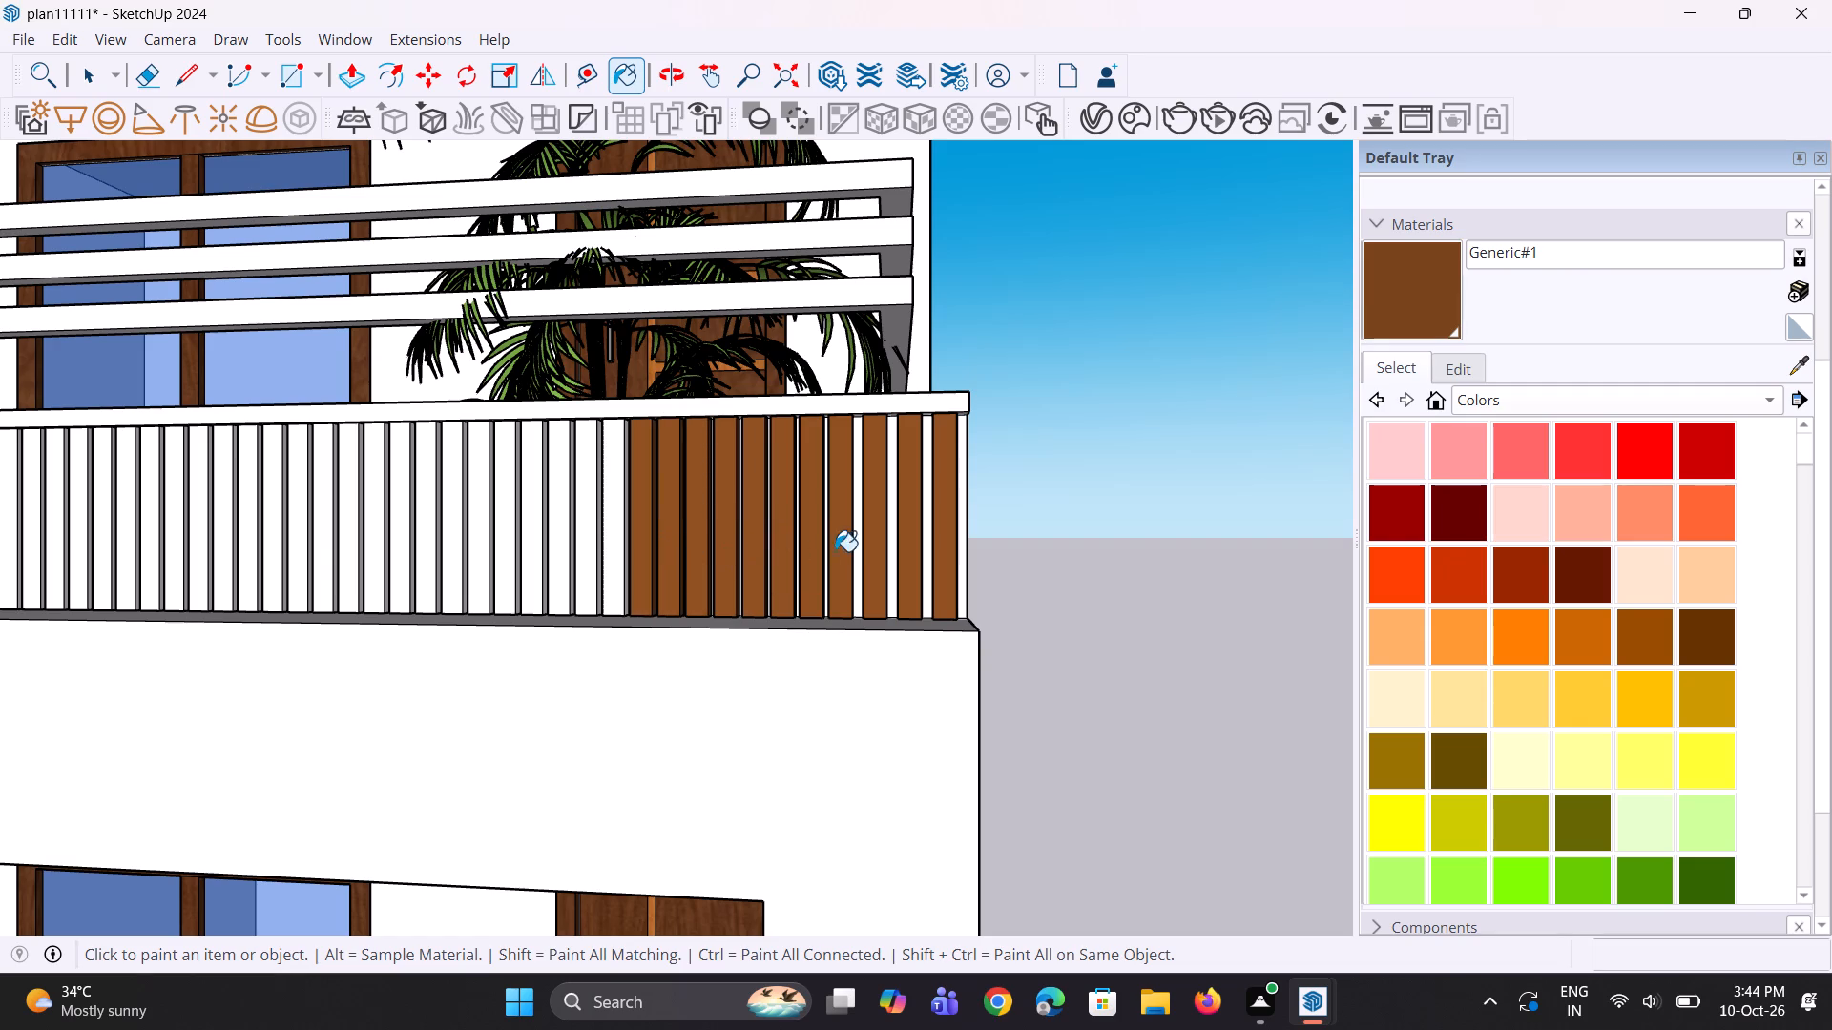
scroll(835, 551, "up", 11)
middle_click_drag(915, 576, 1089, 602)
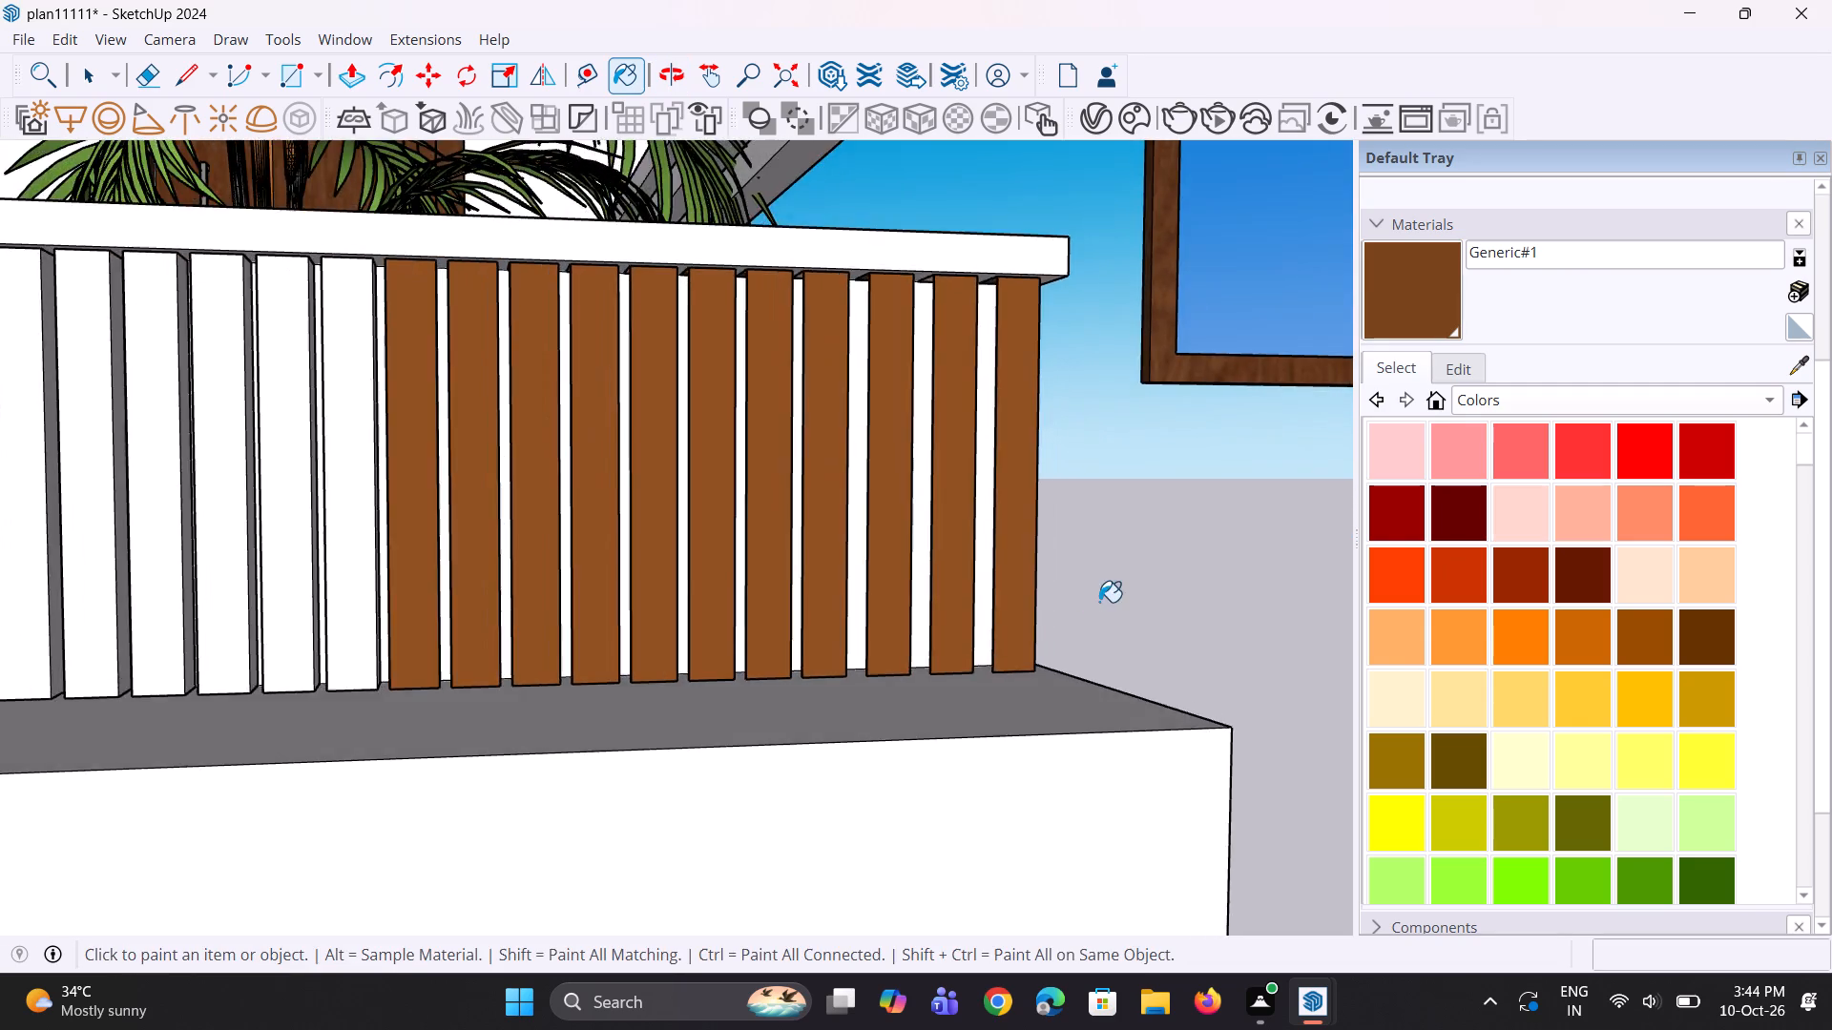
scroll(1100, 602, "down", 7)
scroll(773, 615, "up", 3)
scroll(1151, 558, "up", 9)
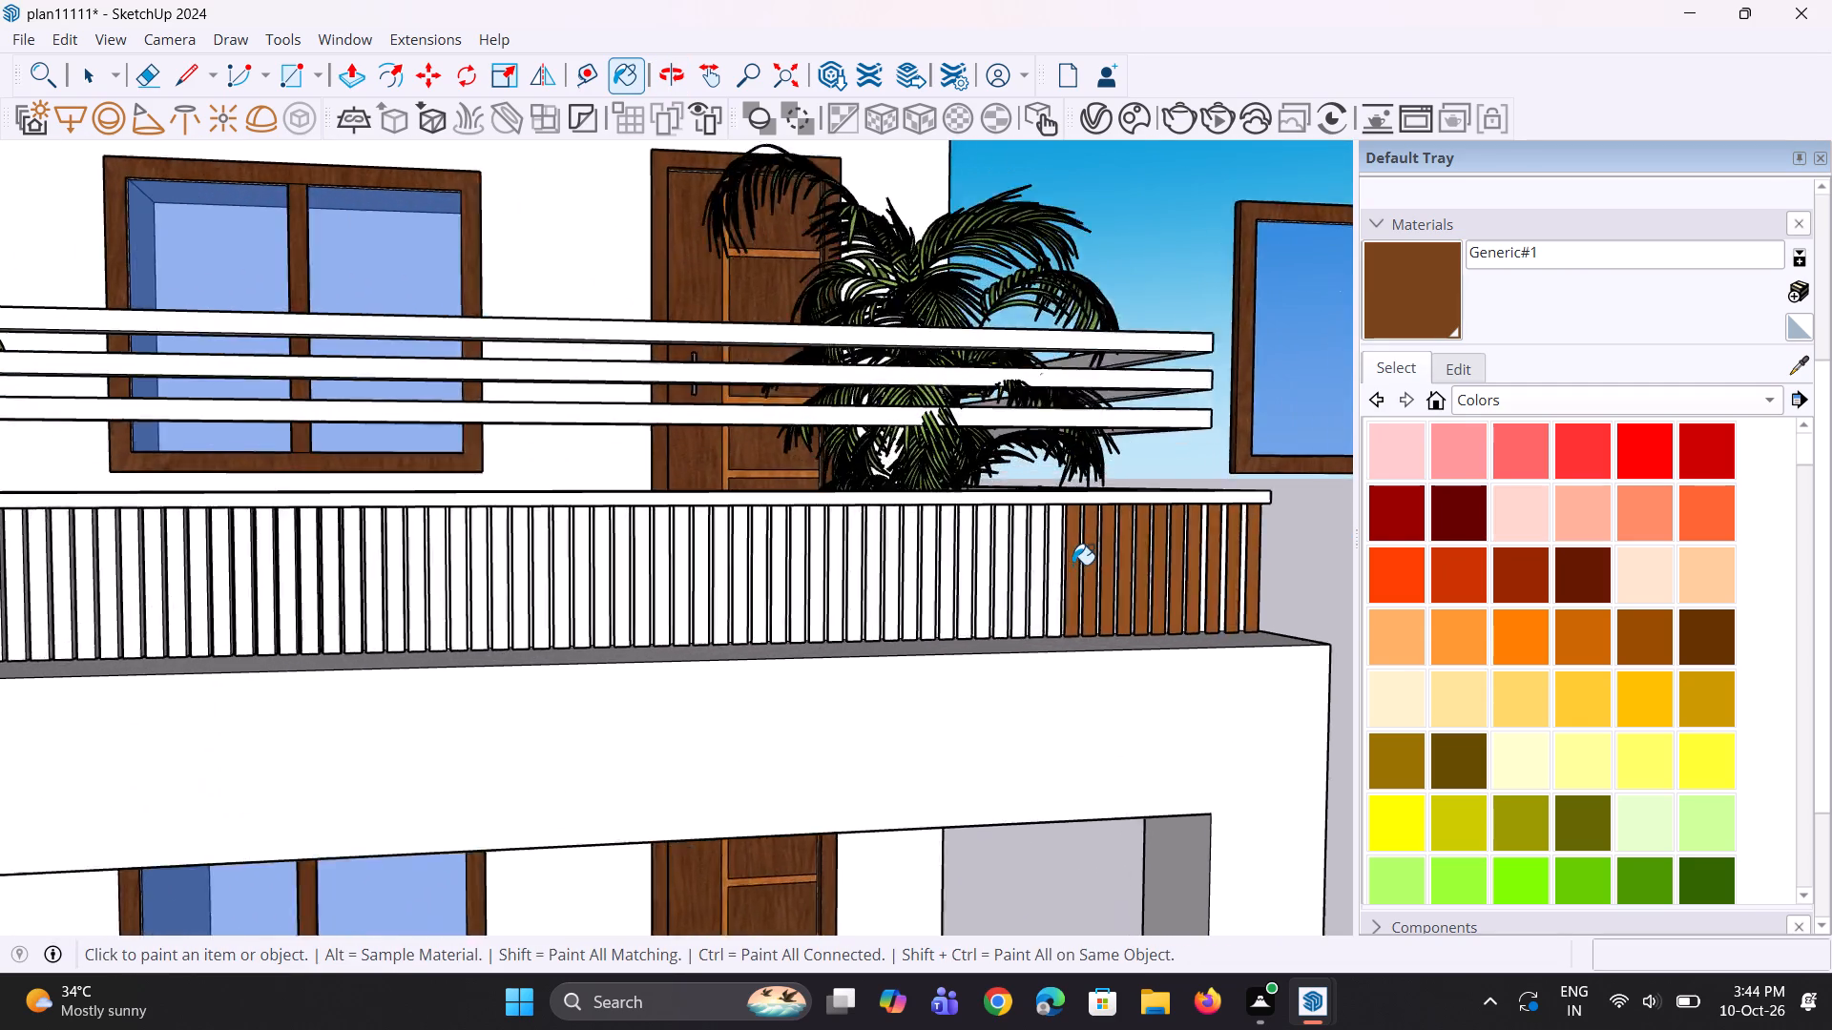
scroll(1072, 565, "up", 5)
left_click(1045, 562)
left_click(1015, 574)
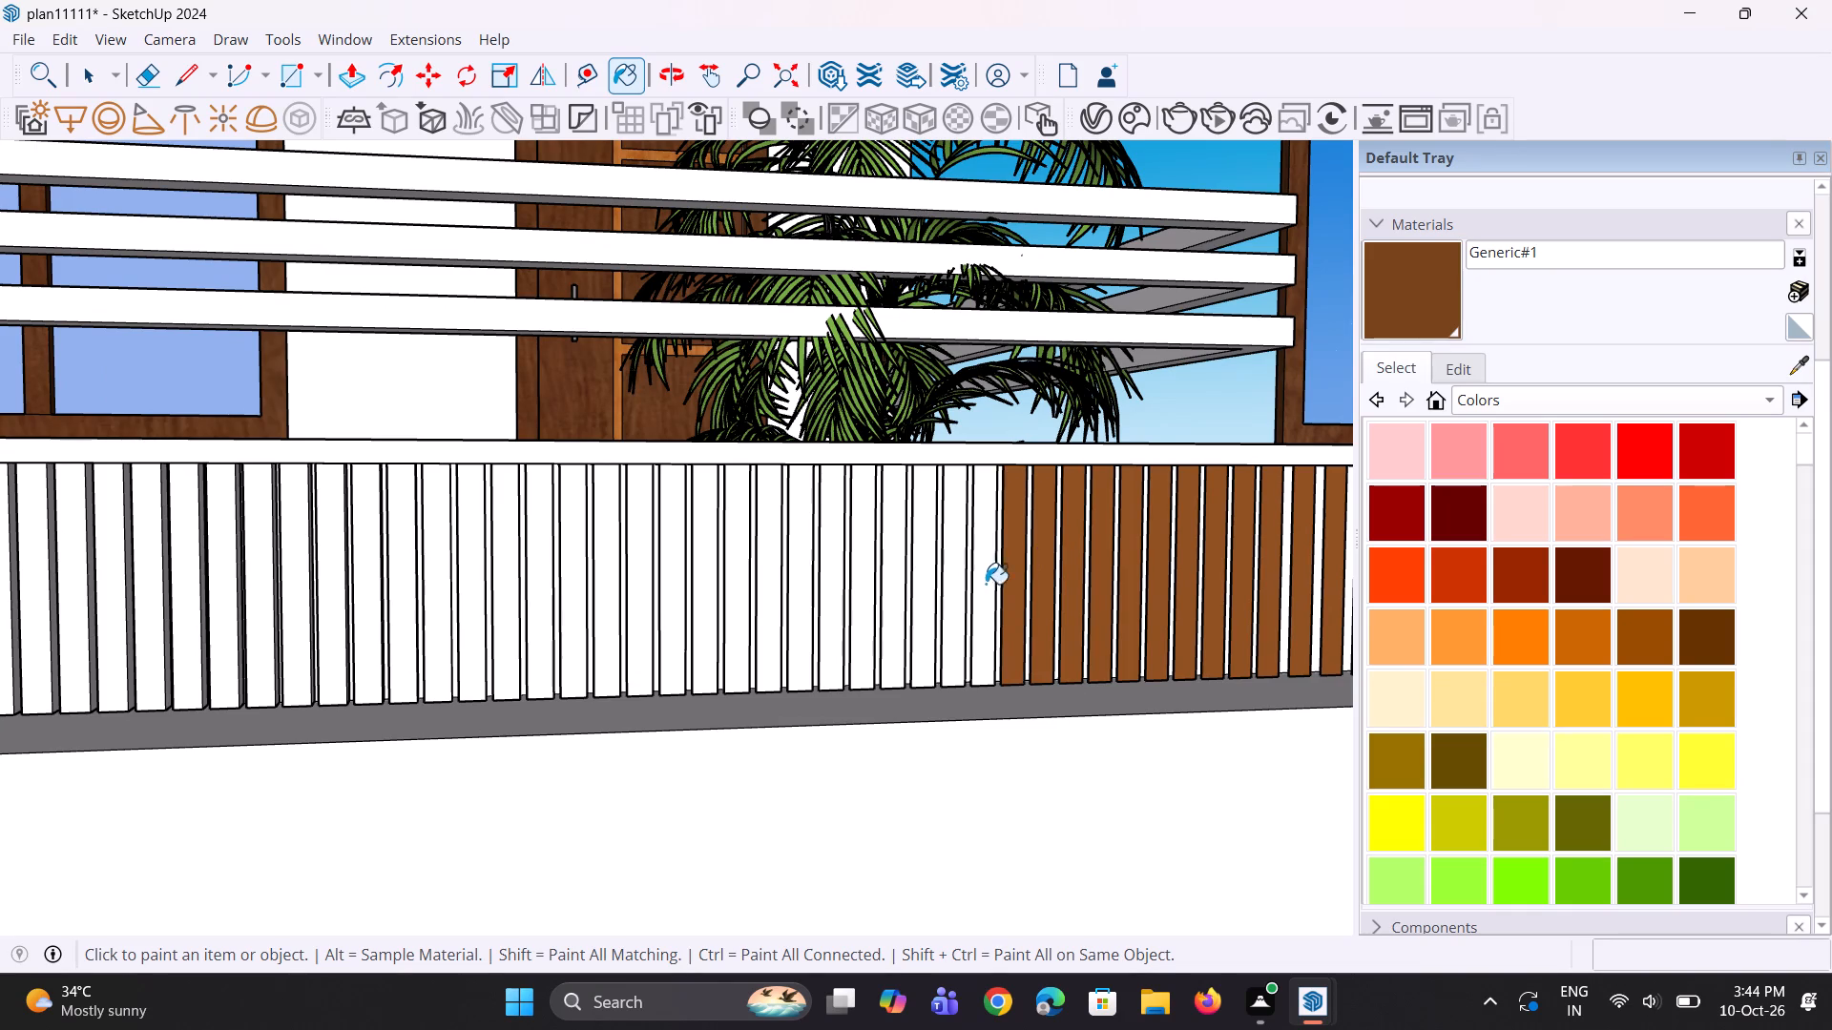
left_click(978, 587)
scroll(940, 608, "up", 5)
left_click(959, 582)
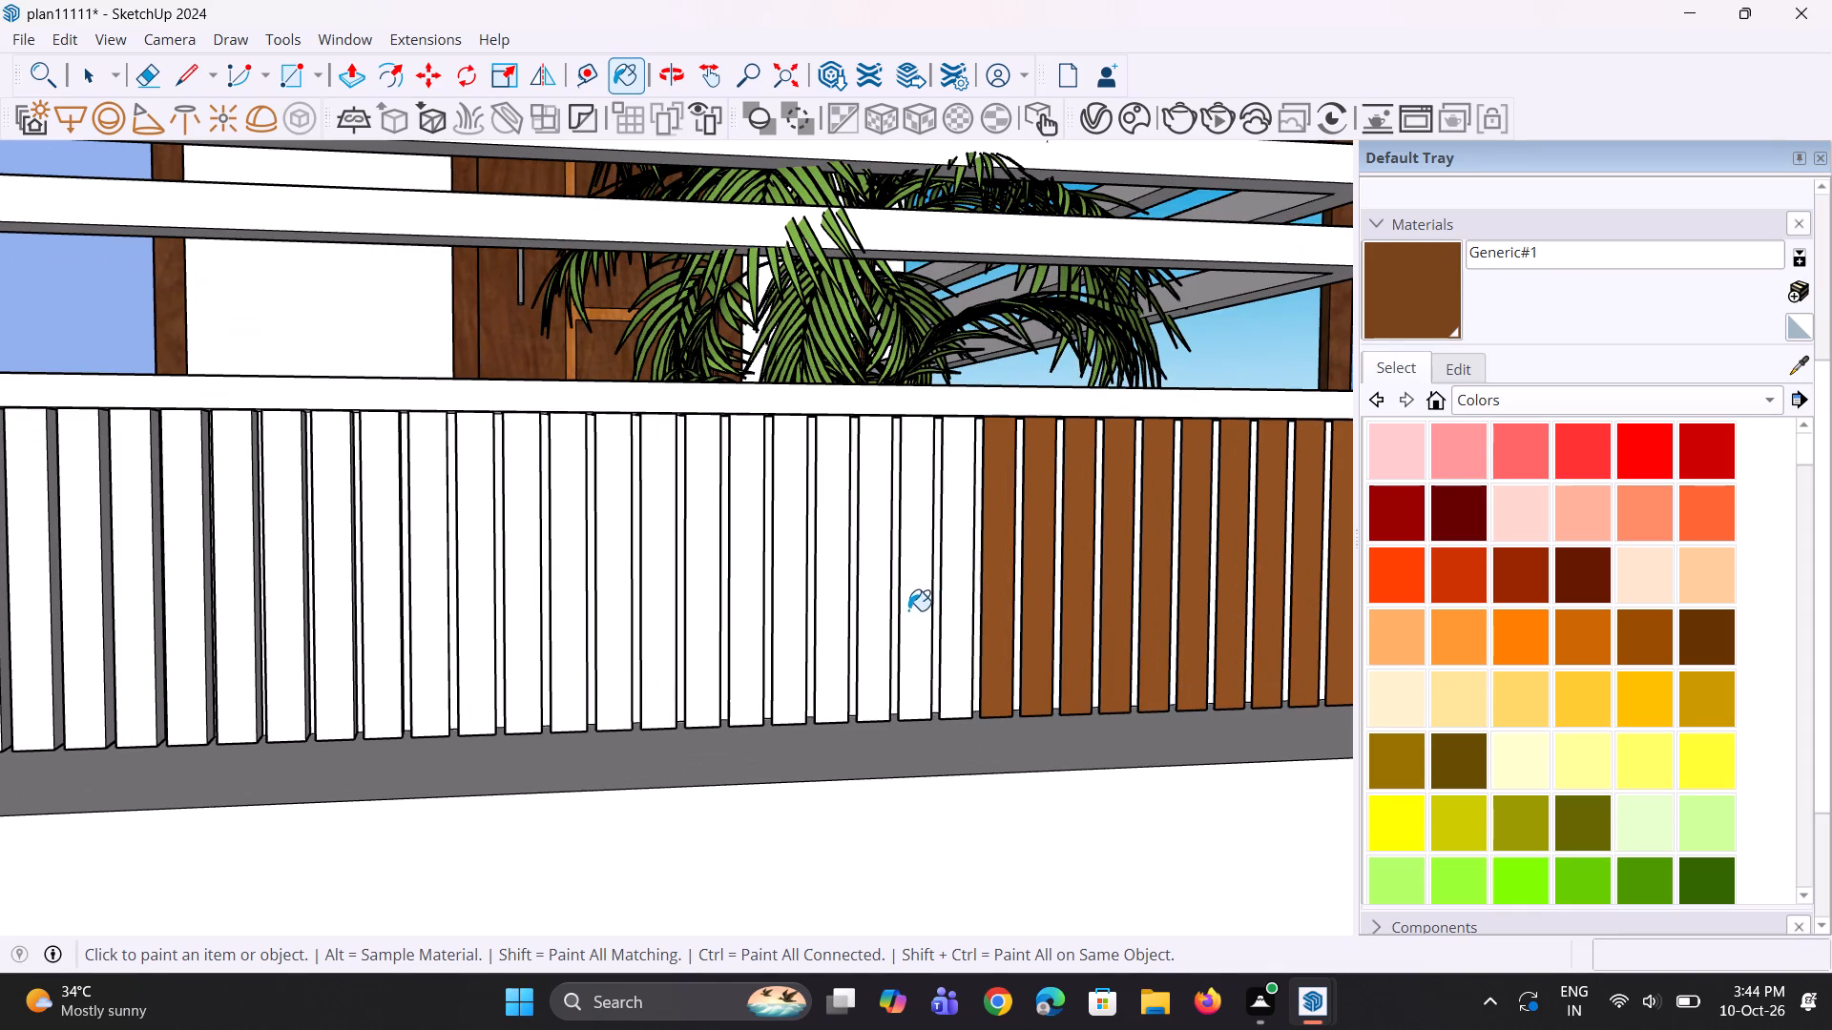
left_click(908, 610)
left_click(874, 637)
left_click(833, 665)
left_click(781, 689)
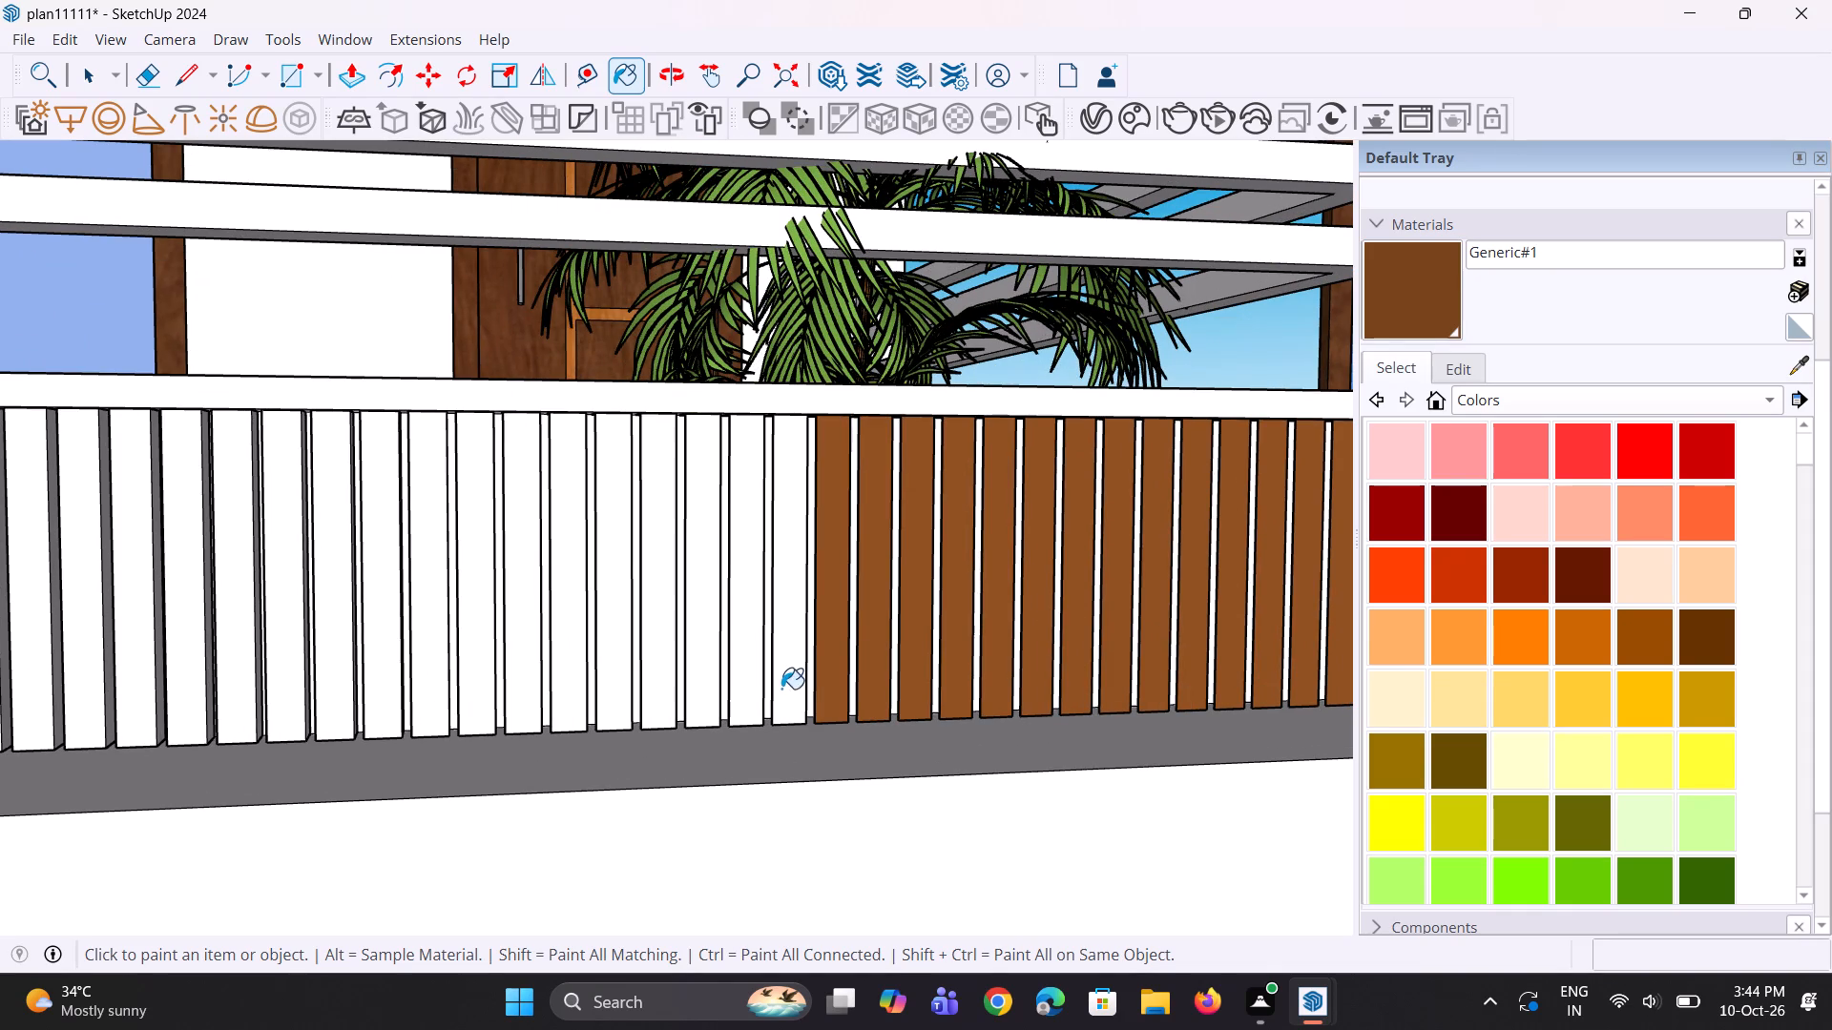
Paint eight more slats of the top right balcony's railing with Generic#1, from the palm toward the door.
left_click(742, 704)
left_click(710, 709)
left_click(666, 719)
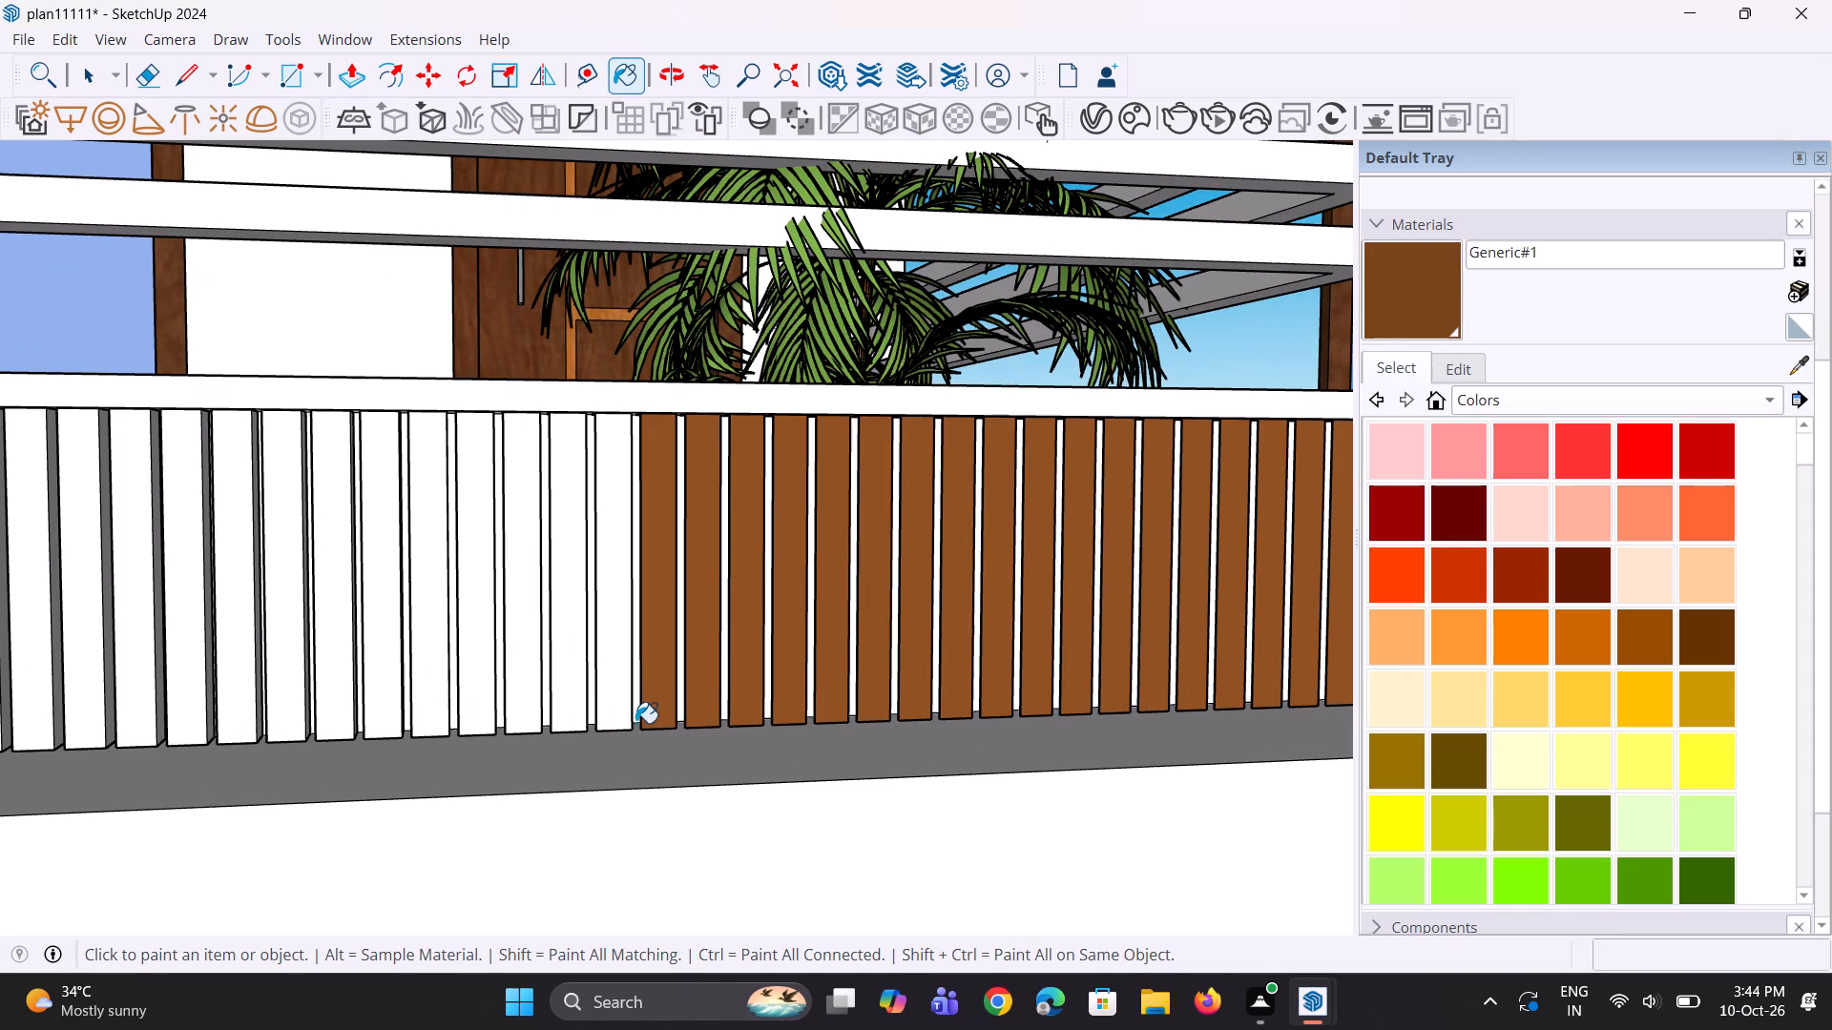
left_click(614, 723)
left_click(566, 726)
left_click(527, 726)
left_click(477, 725)
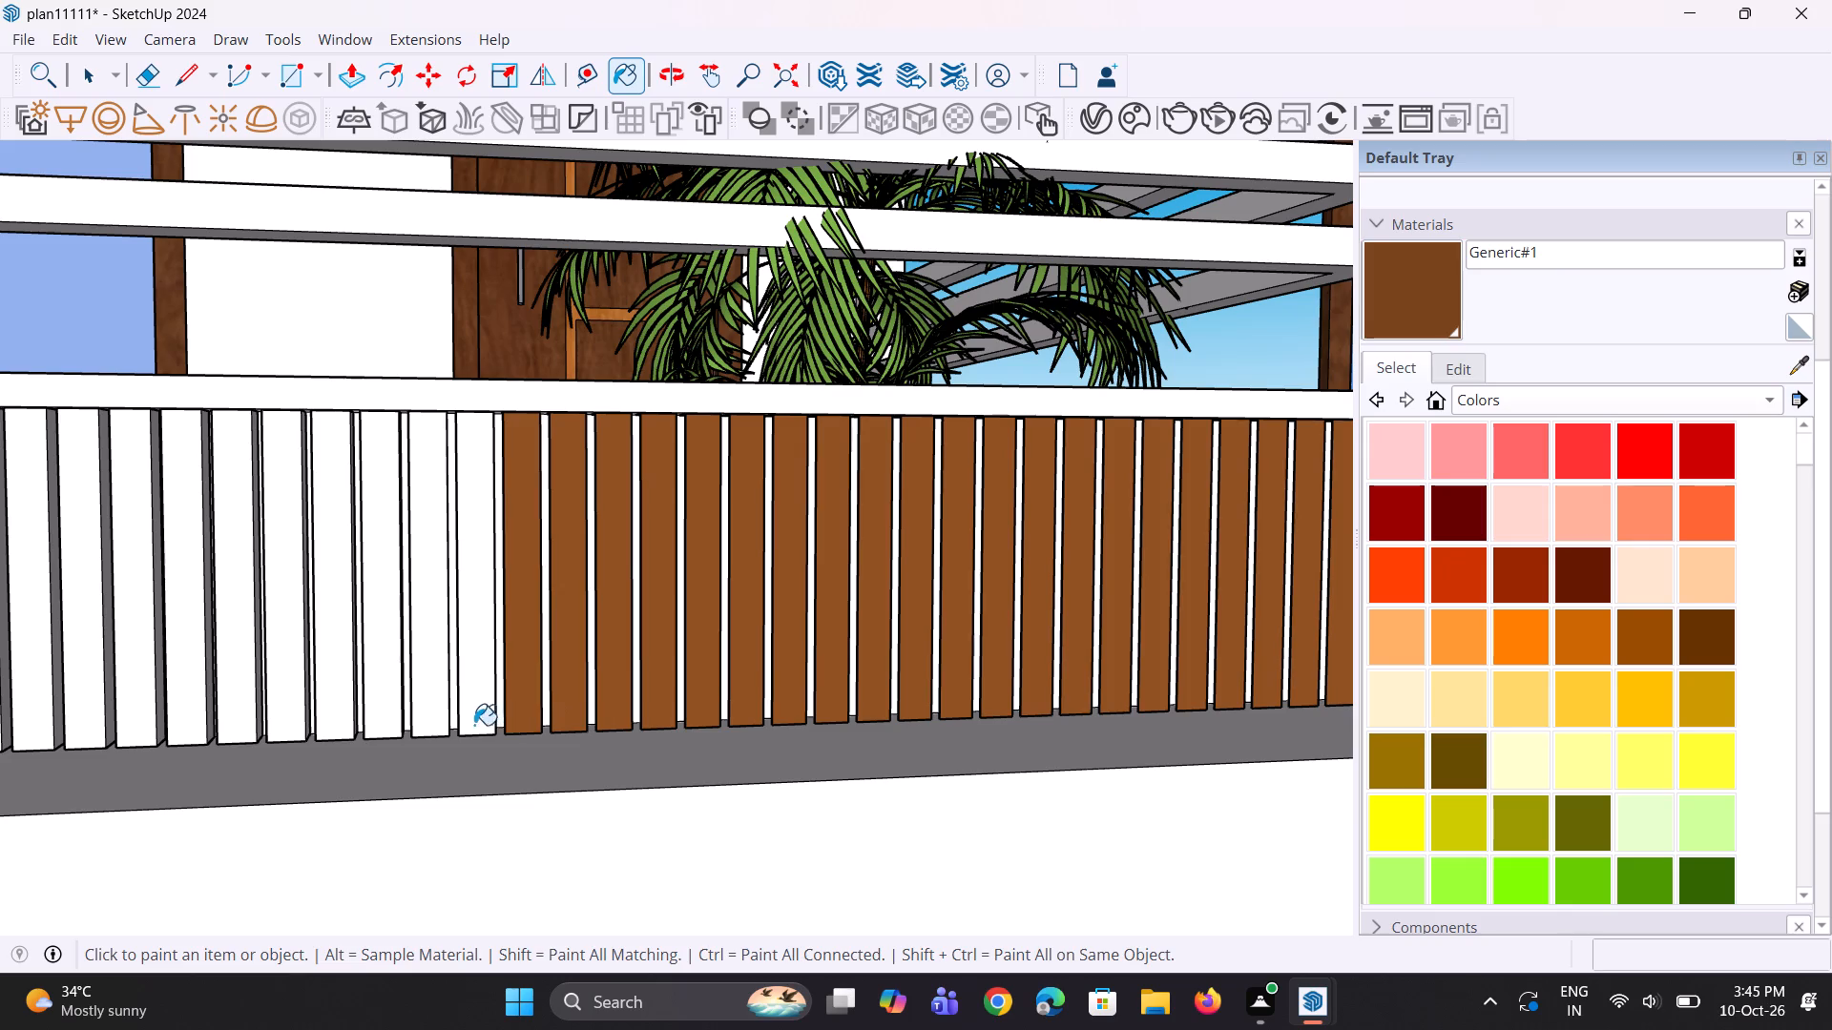
left_click(428, 728)
Paint the following ten white slats of the top right balcony's railing with Generic#1, continuing past the front of the door.
scroll(806, 690, "down", 8)
scroll(885, 667, "down", 4)
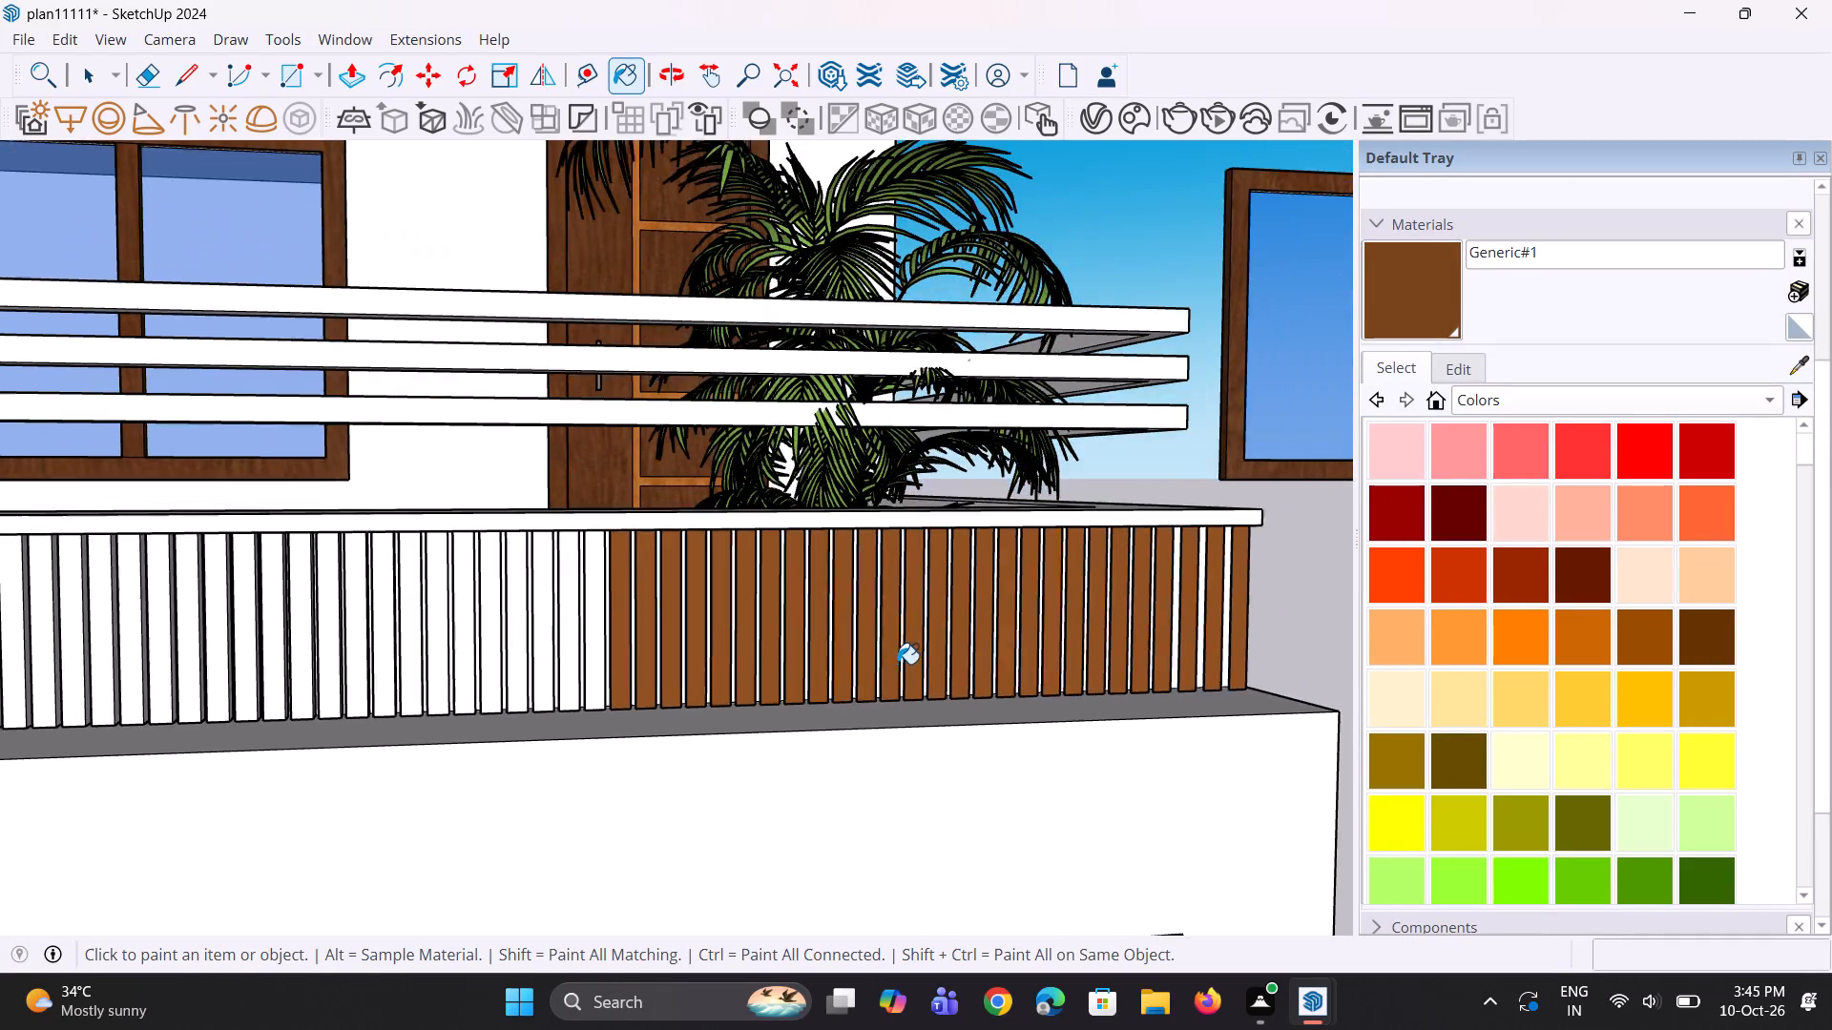
scroll(897, 664, "down", 3)
scroll(745, 634, "down", 8)
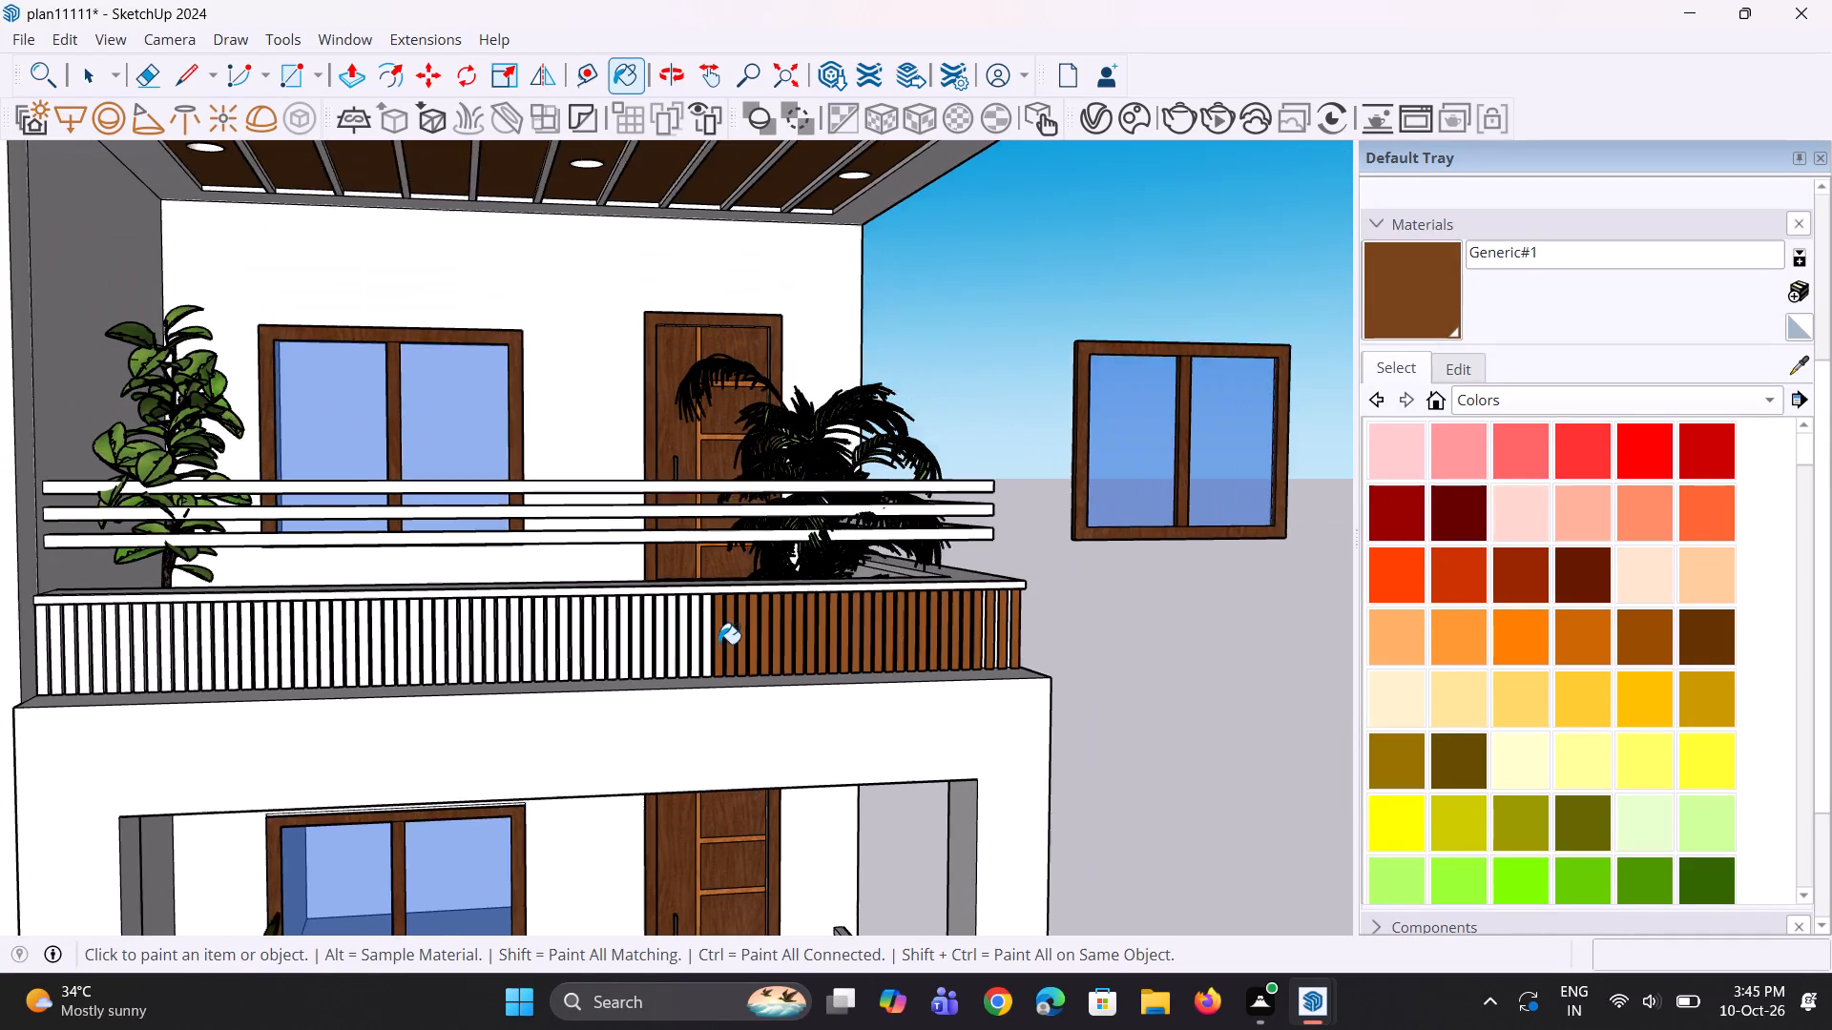
scroll(727, 644, "down", 3)
scroll(423, 646, "up", 3)
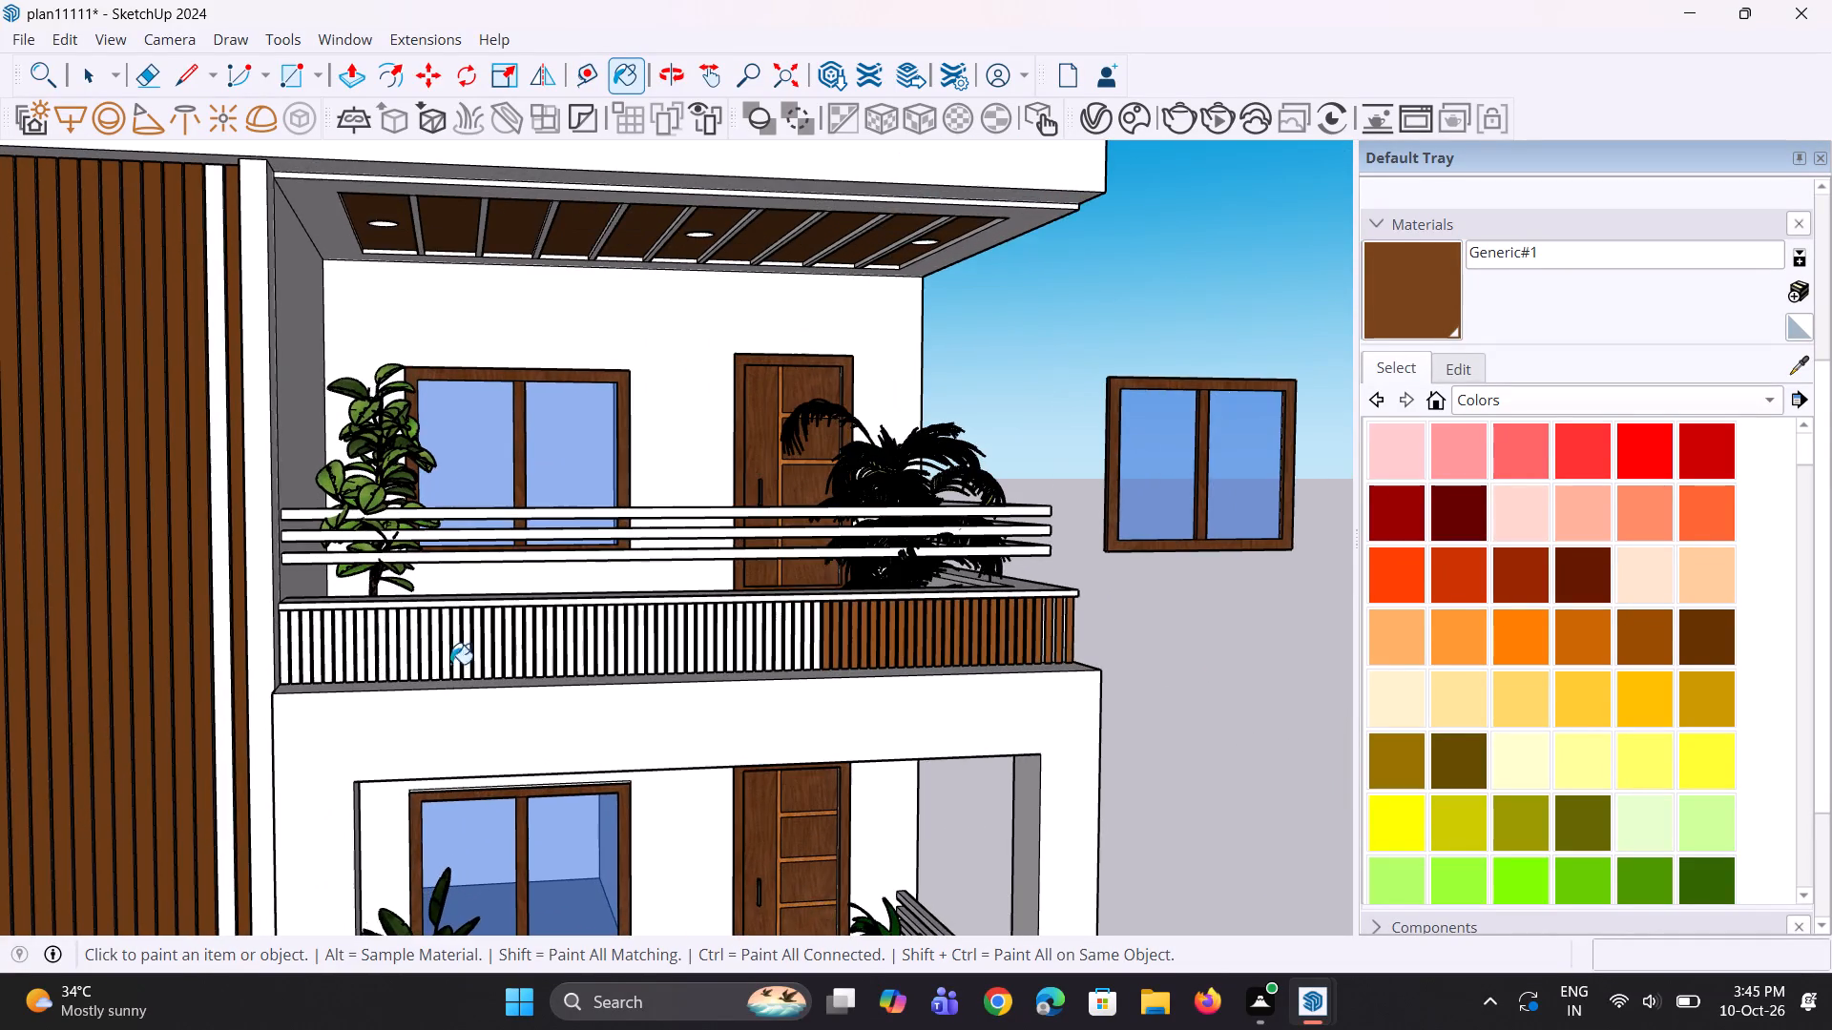
scroll(806, 657, "down", 4)
scroll(445, 662, "up", 4)
scroll(658, 652, "up", 4)
scroll(1139, 660, "up", 3)
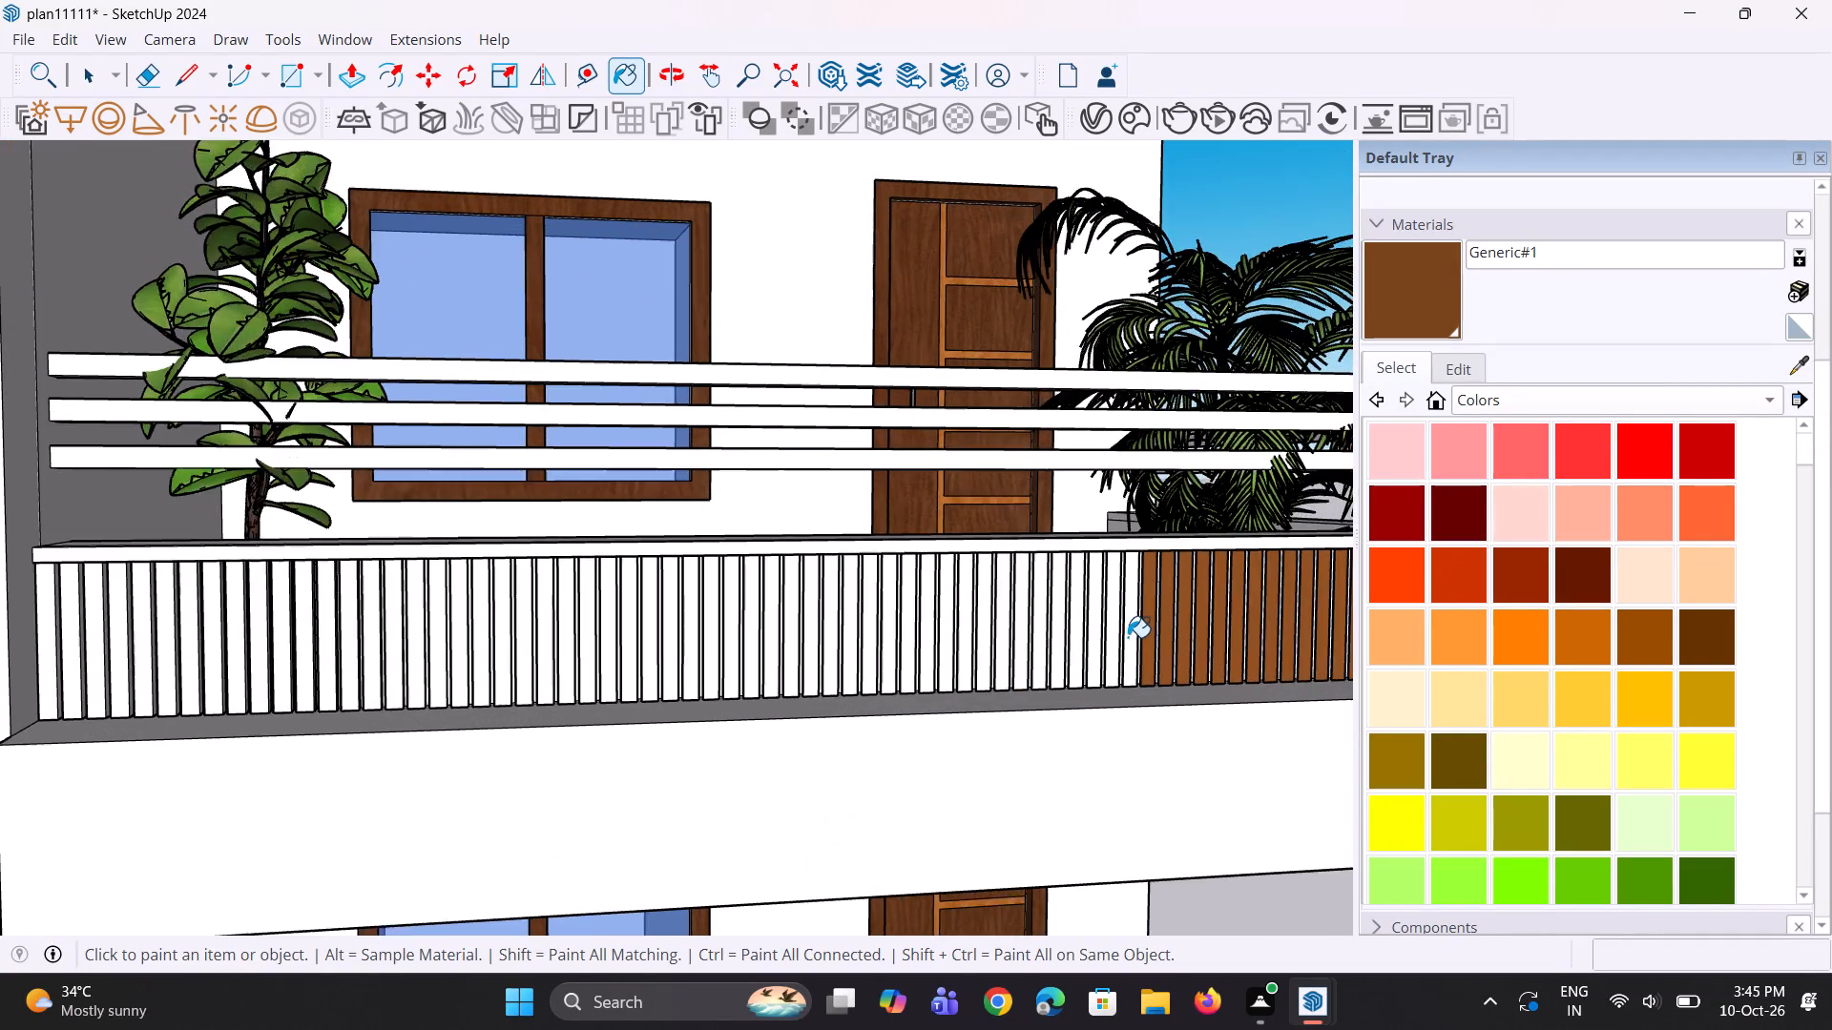
scroll(1128, 637, "up", 6)
left_click(1130, 629)
left_click(1105, 641)
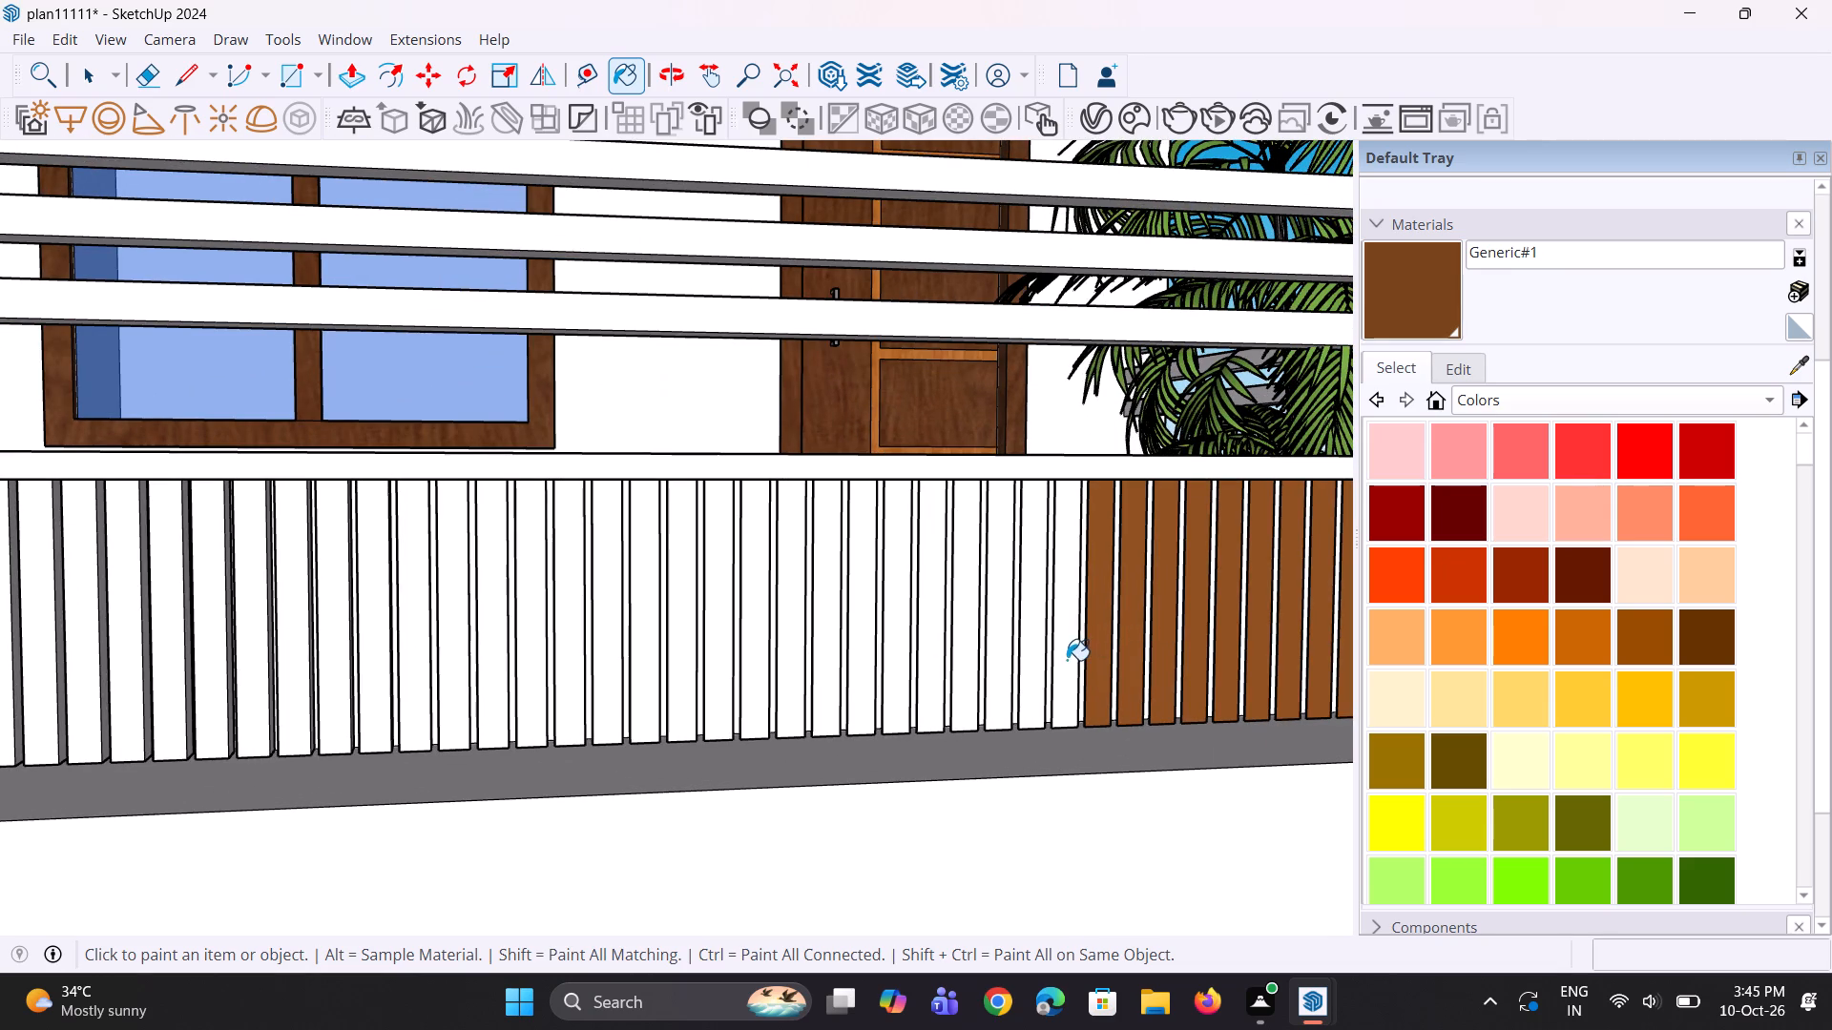
left_click(1067, 660)
left_click(1039, 678)
left_click(1010, 691)
left_click(968, 709)
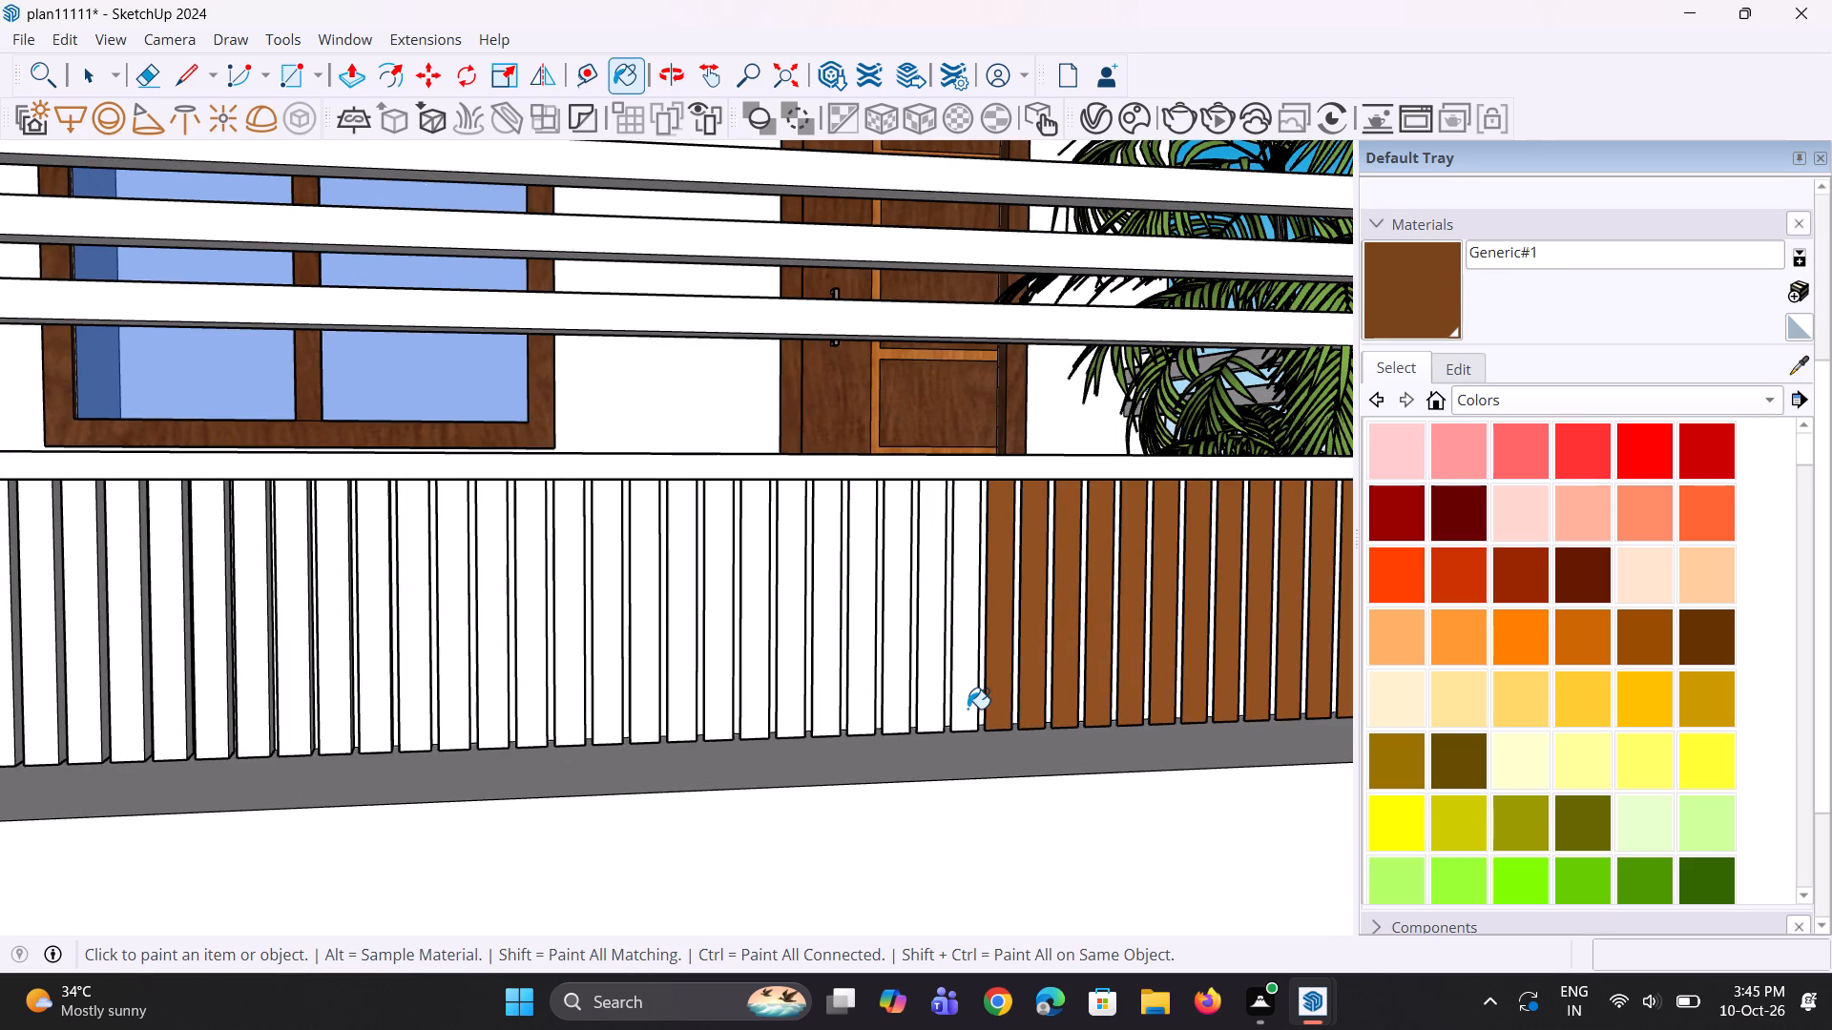
left_click(932, 720)
left_click(899, 725)
left_click(868, 728)
left_click(842, 724)
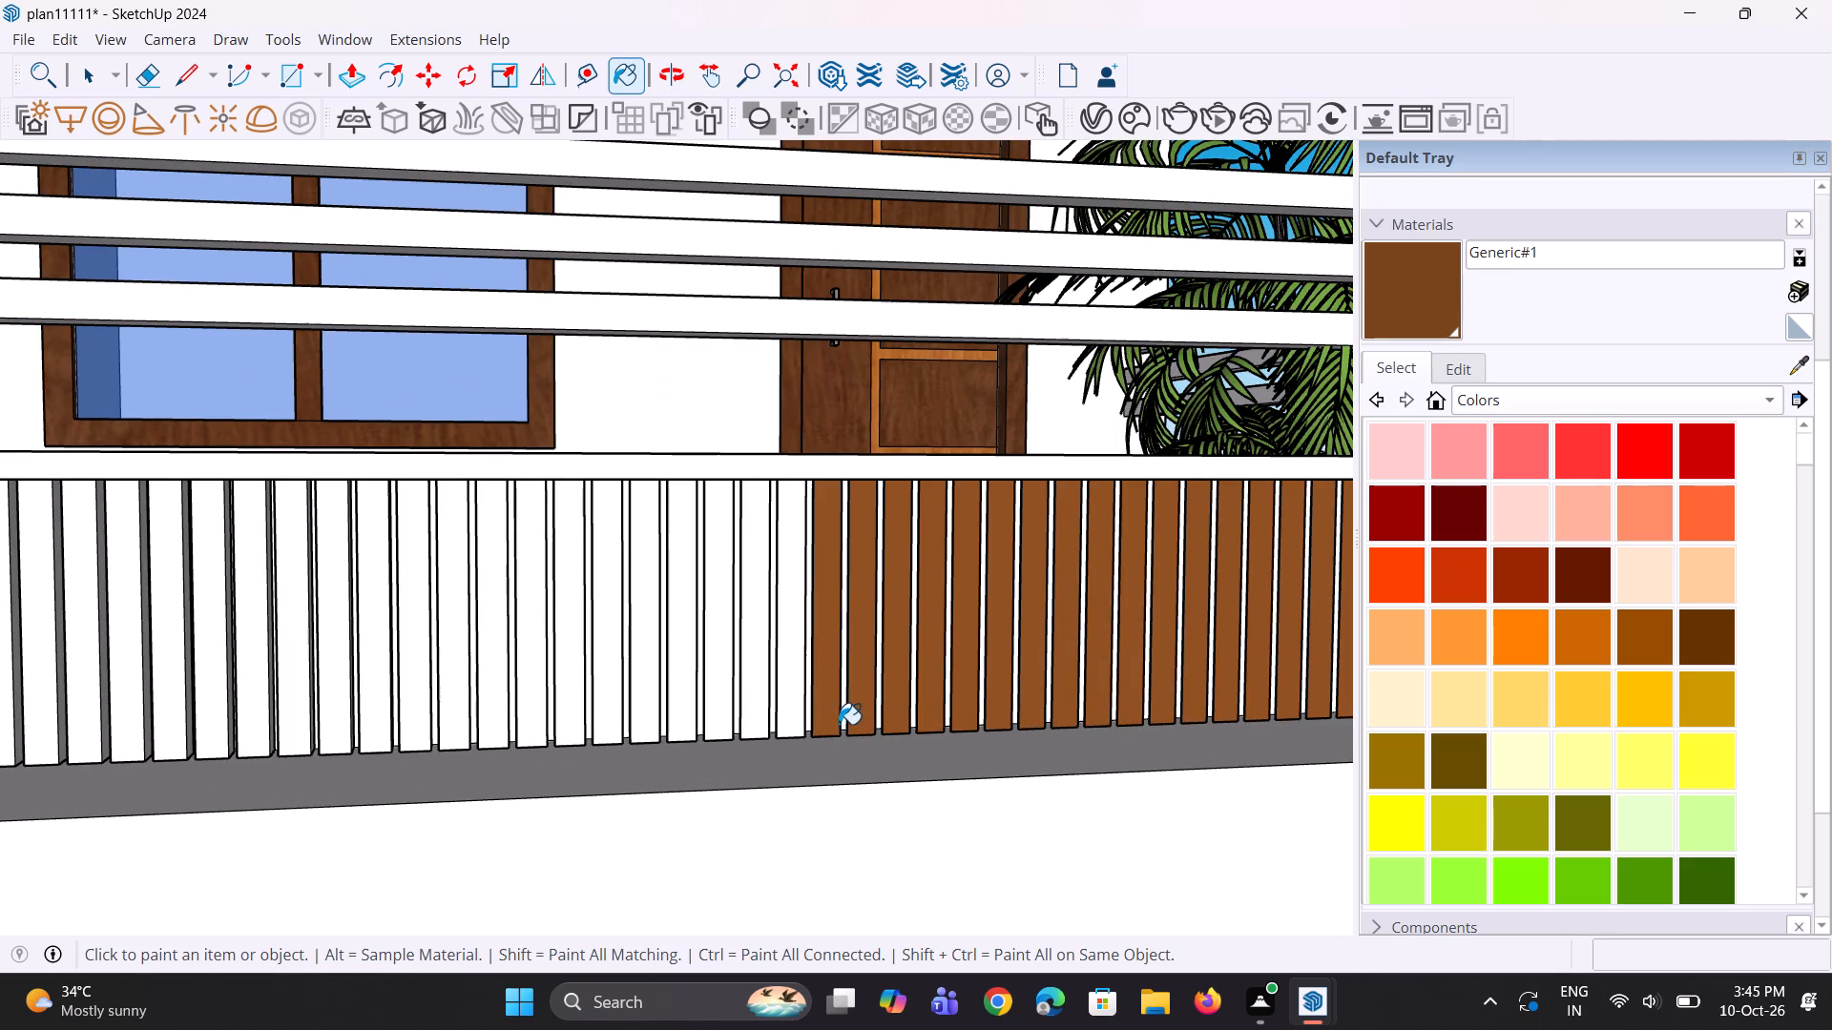
Extend the Generic#1 run by ten slats from the door toward the window of the top right balcony.
left_click(796, 724)
left_click(757, 731)
left_click(727, 732)
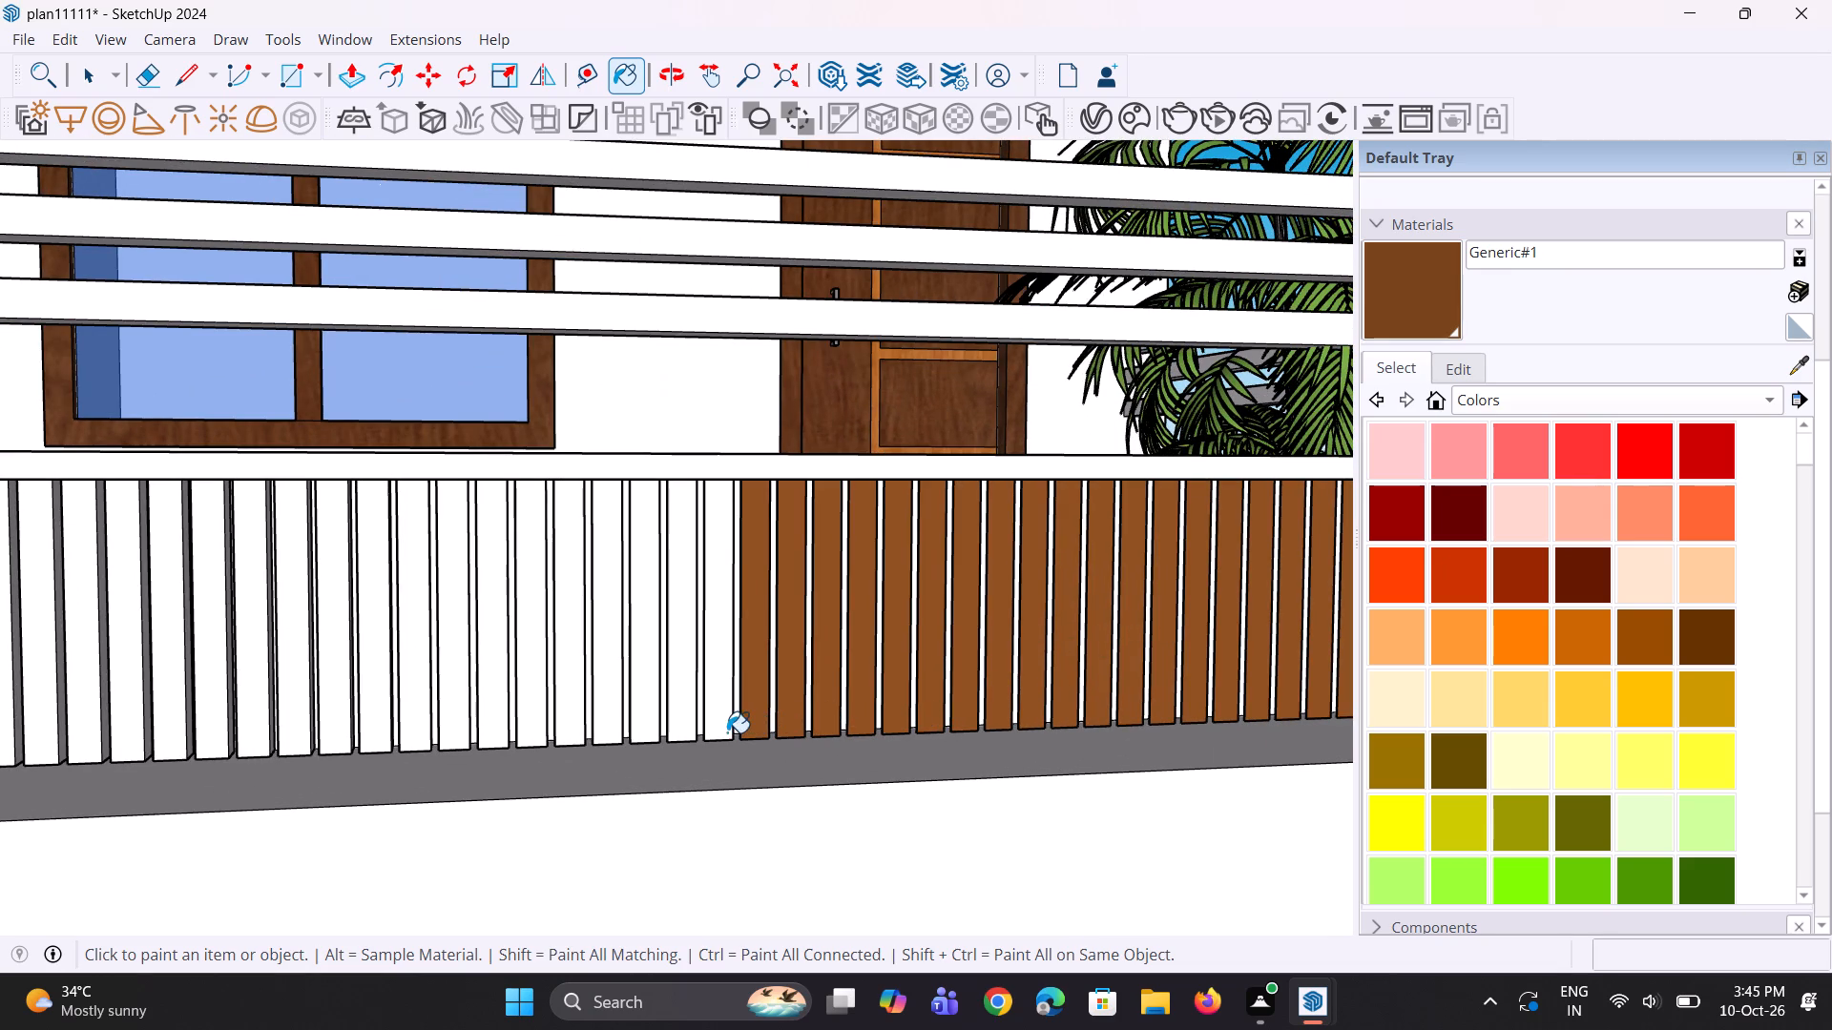
left_click(693, 727)
left_click(646, 726)
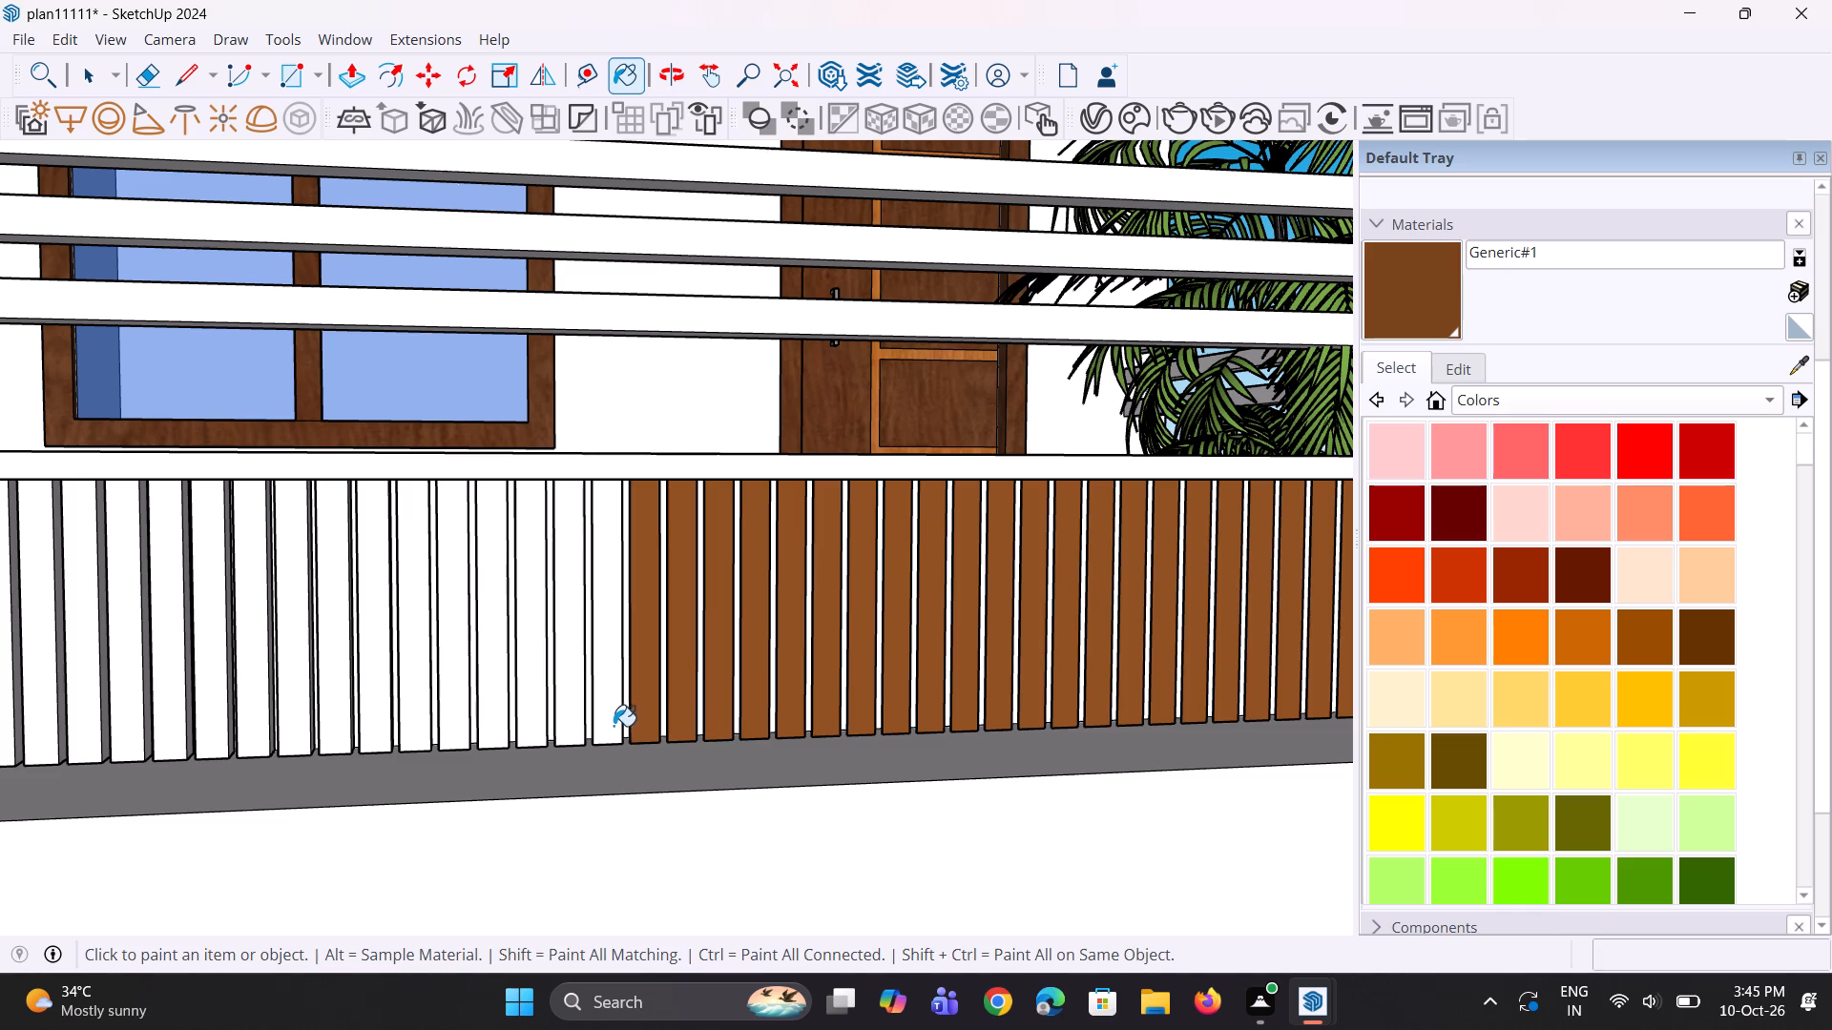
left_click(614, 726)
left_click(563, 723)
left_click(531, 723)
left_click(496, 724)
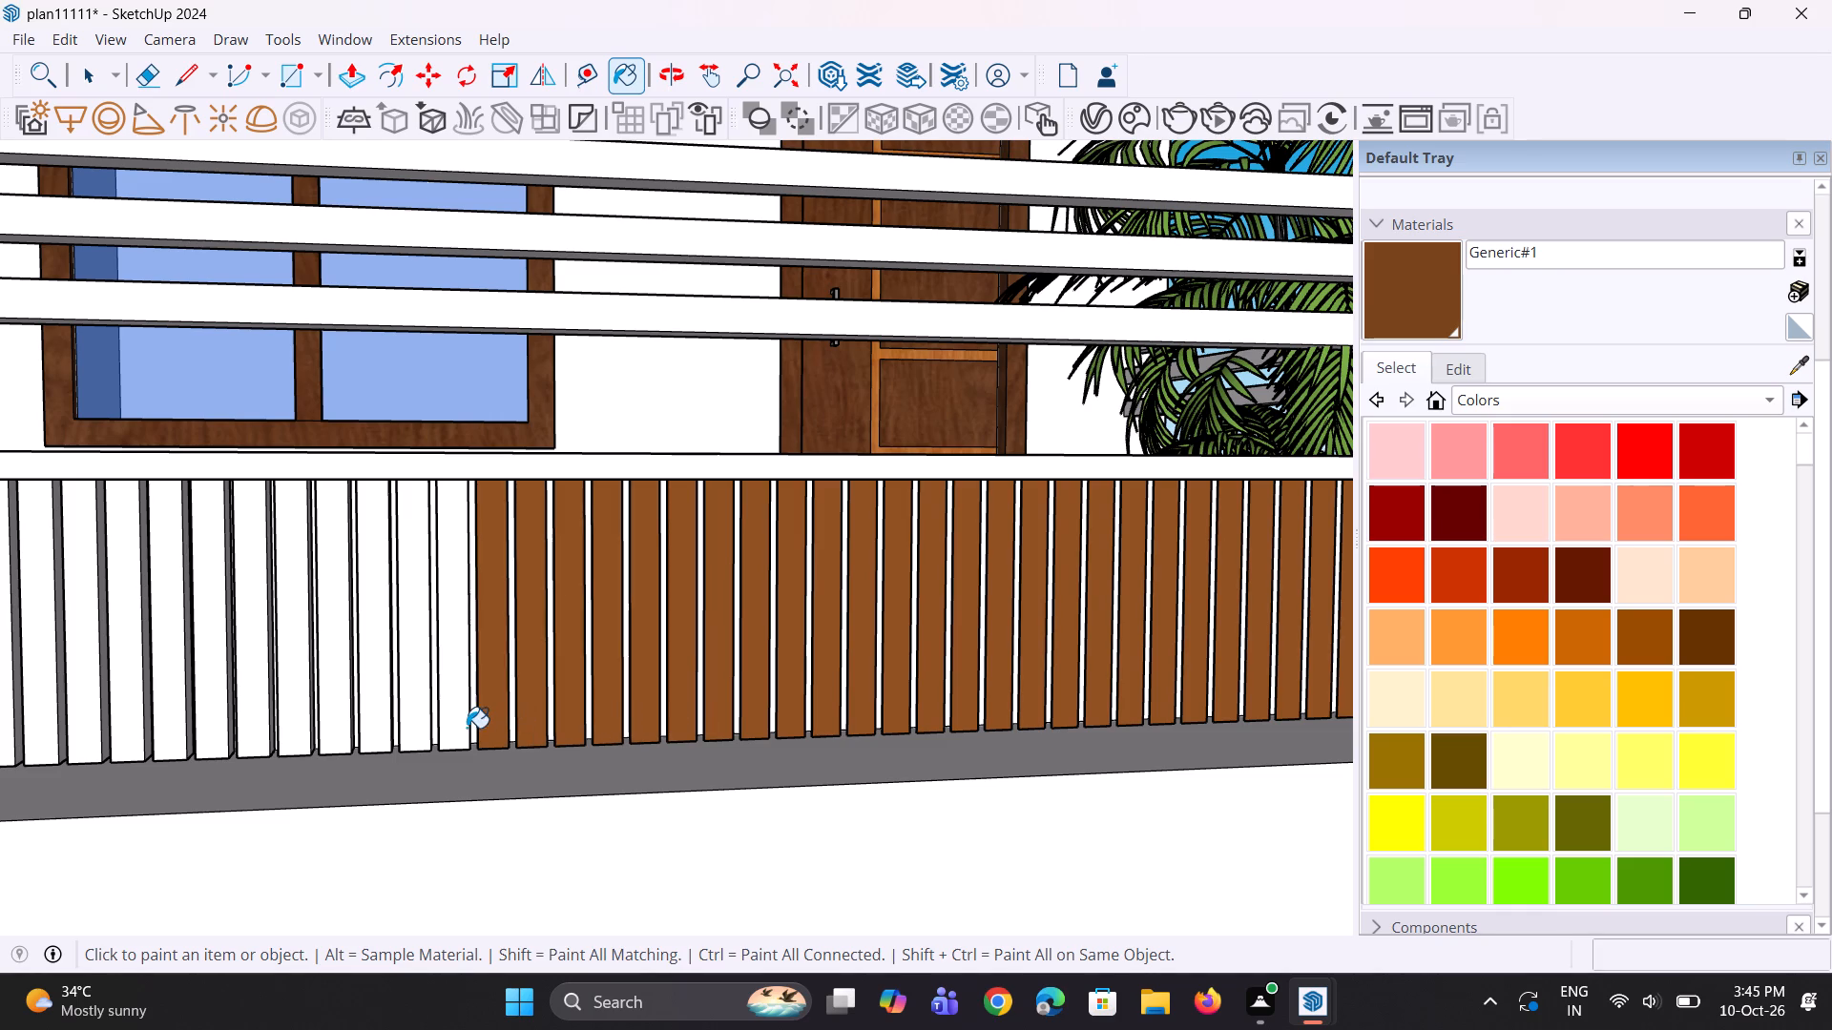
left_click(462, 730)
Paint another ten slats with Generic#1 along the top right balcony's railing, up to the front of the window.
scroll(706, 687, "down", 4)
scroll(917, 649, "down", 11)
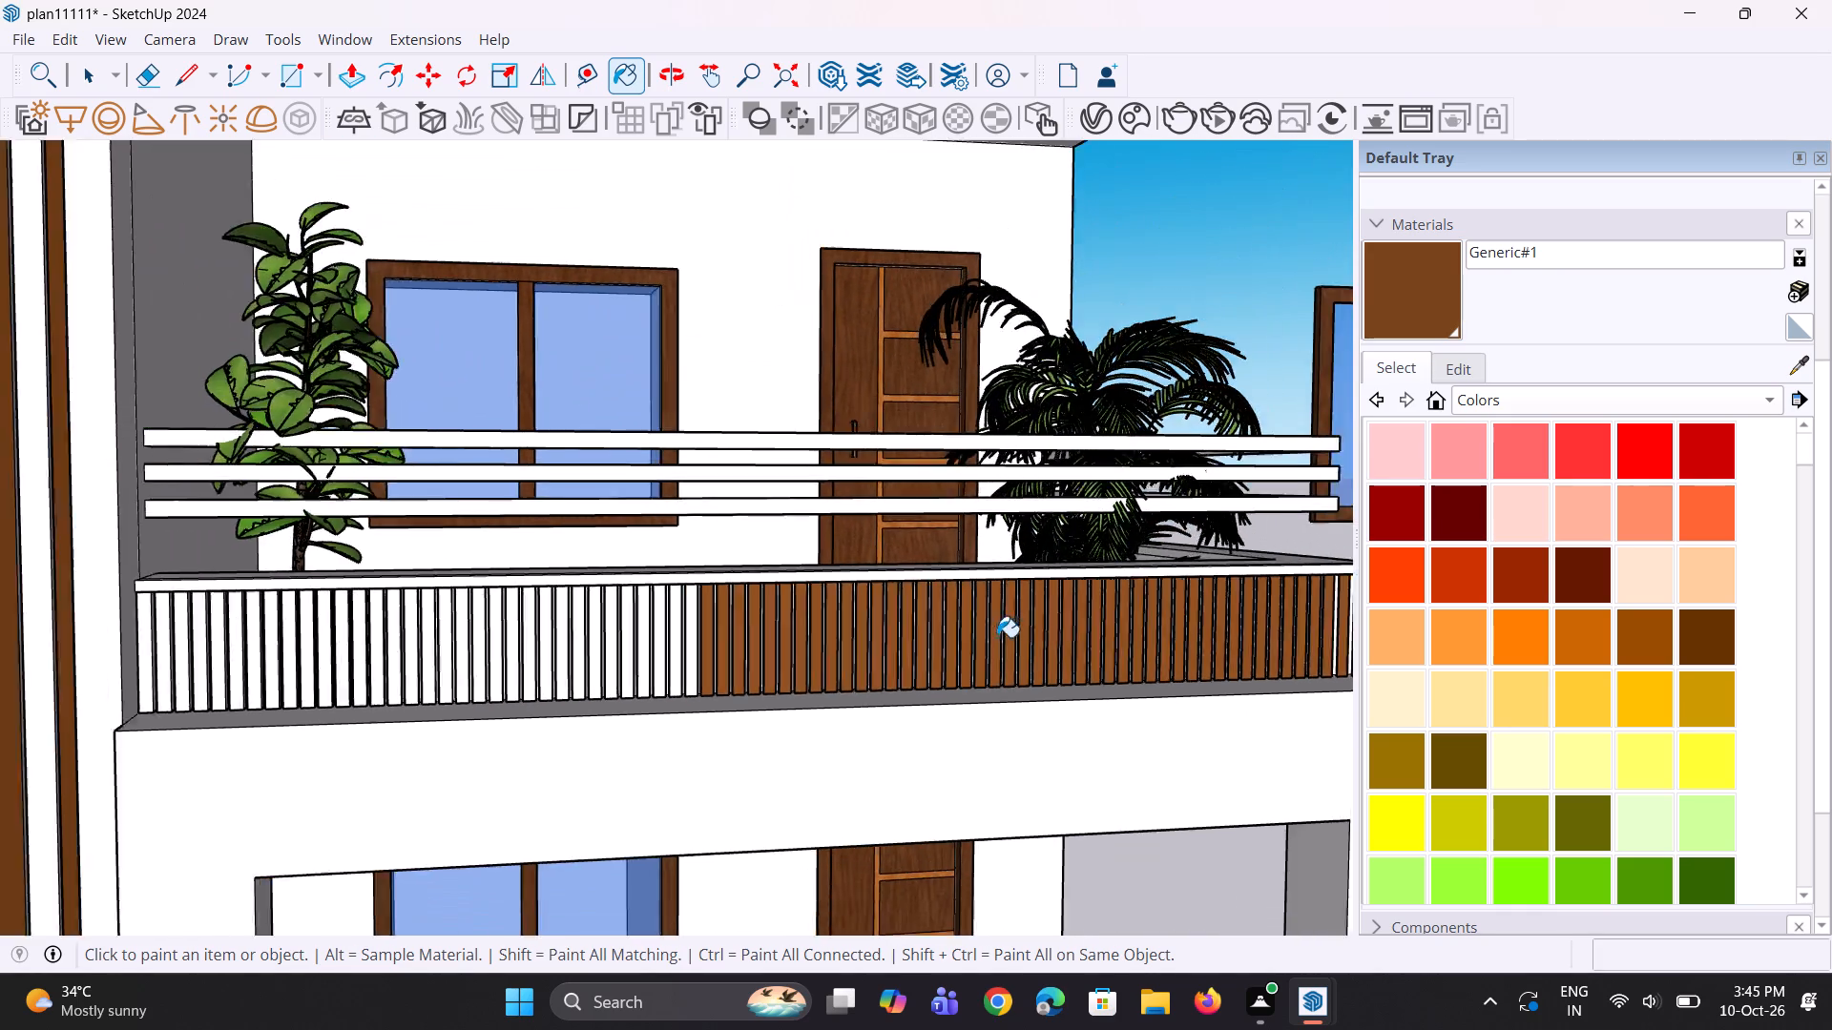
scroll(997, 637, "down", 9)
scroll(741, 660, "up", 9)
scroll(851, 651, "up", 1)
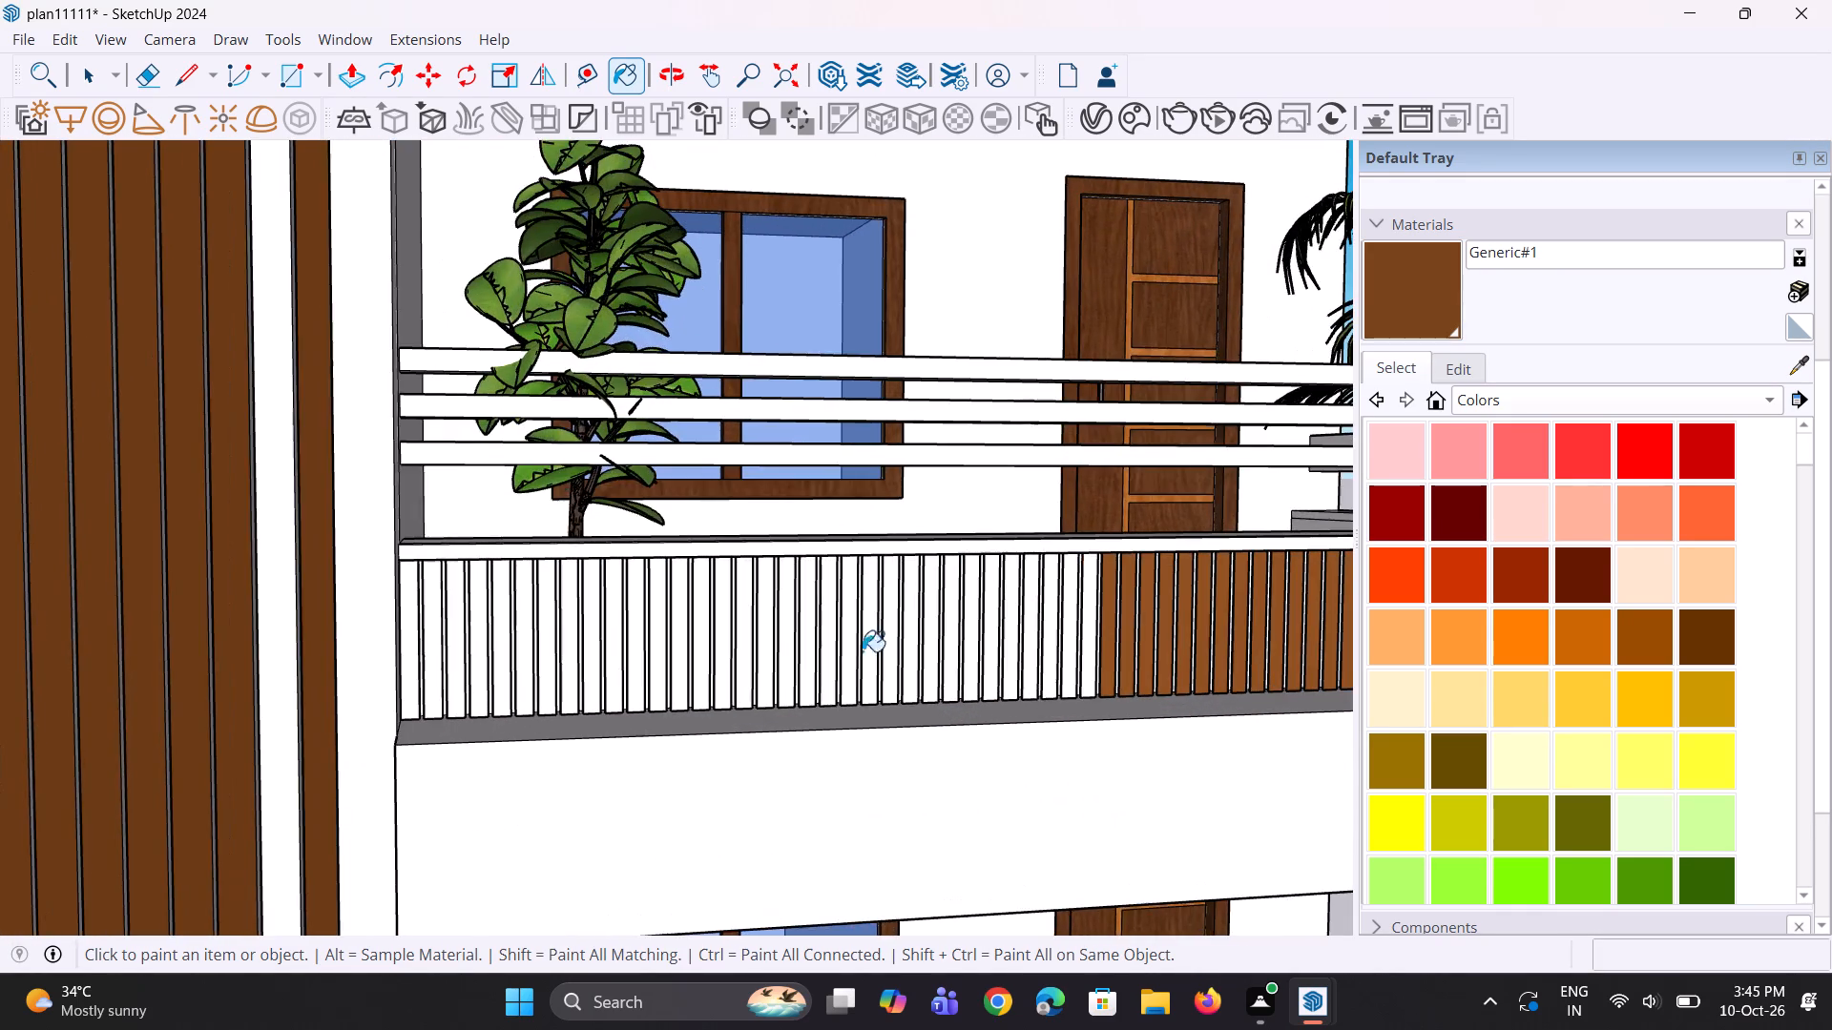
scroll(1095, 678, "up", 4)
left_click(1090, 672)
left_click(1057, 681)
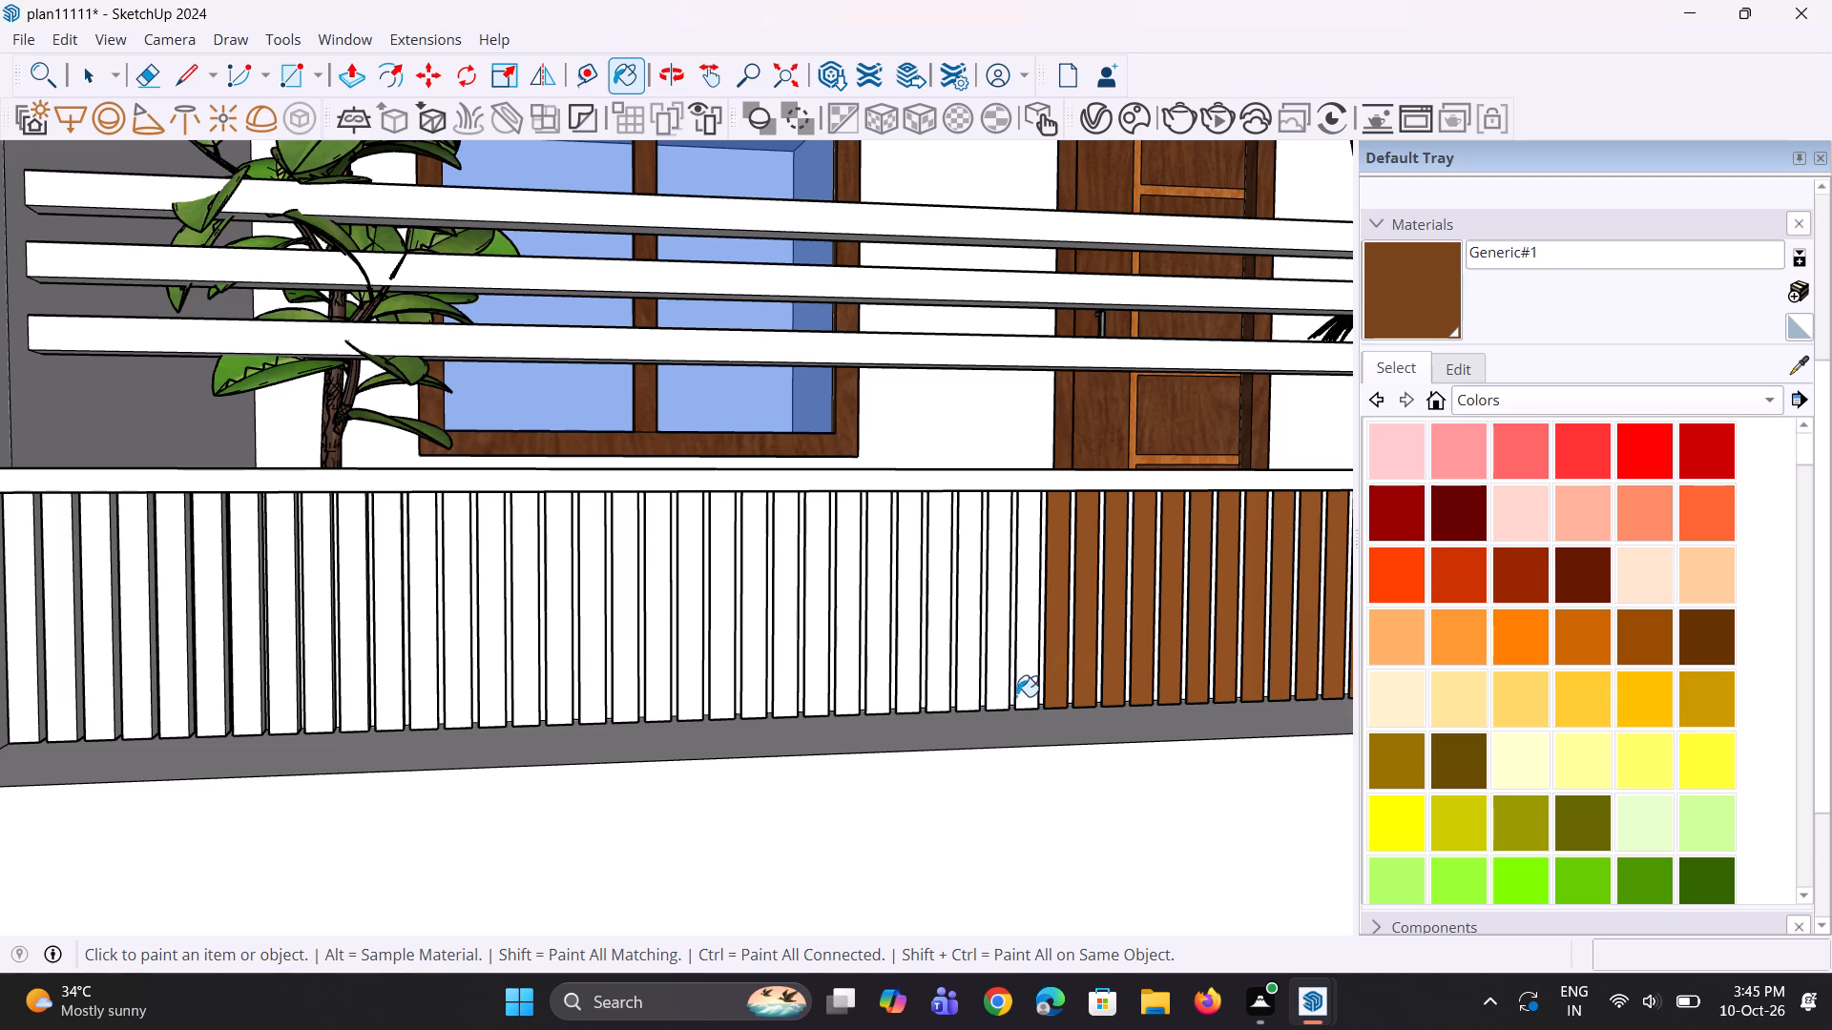
left_click(1021, 695)
left_click(993, 694)
left_click(964, 700)
left_click(932, 702)
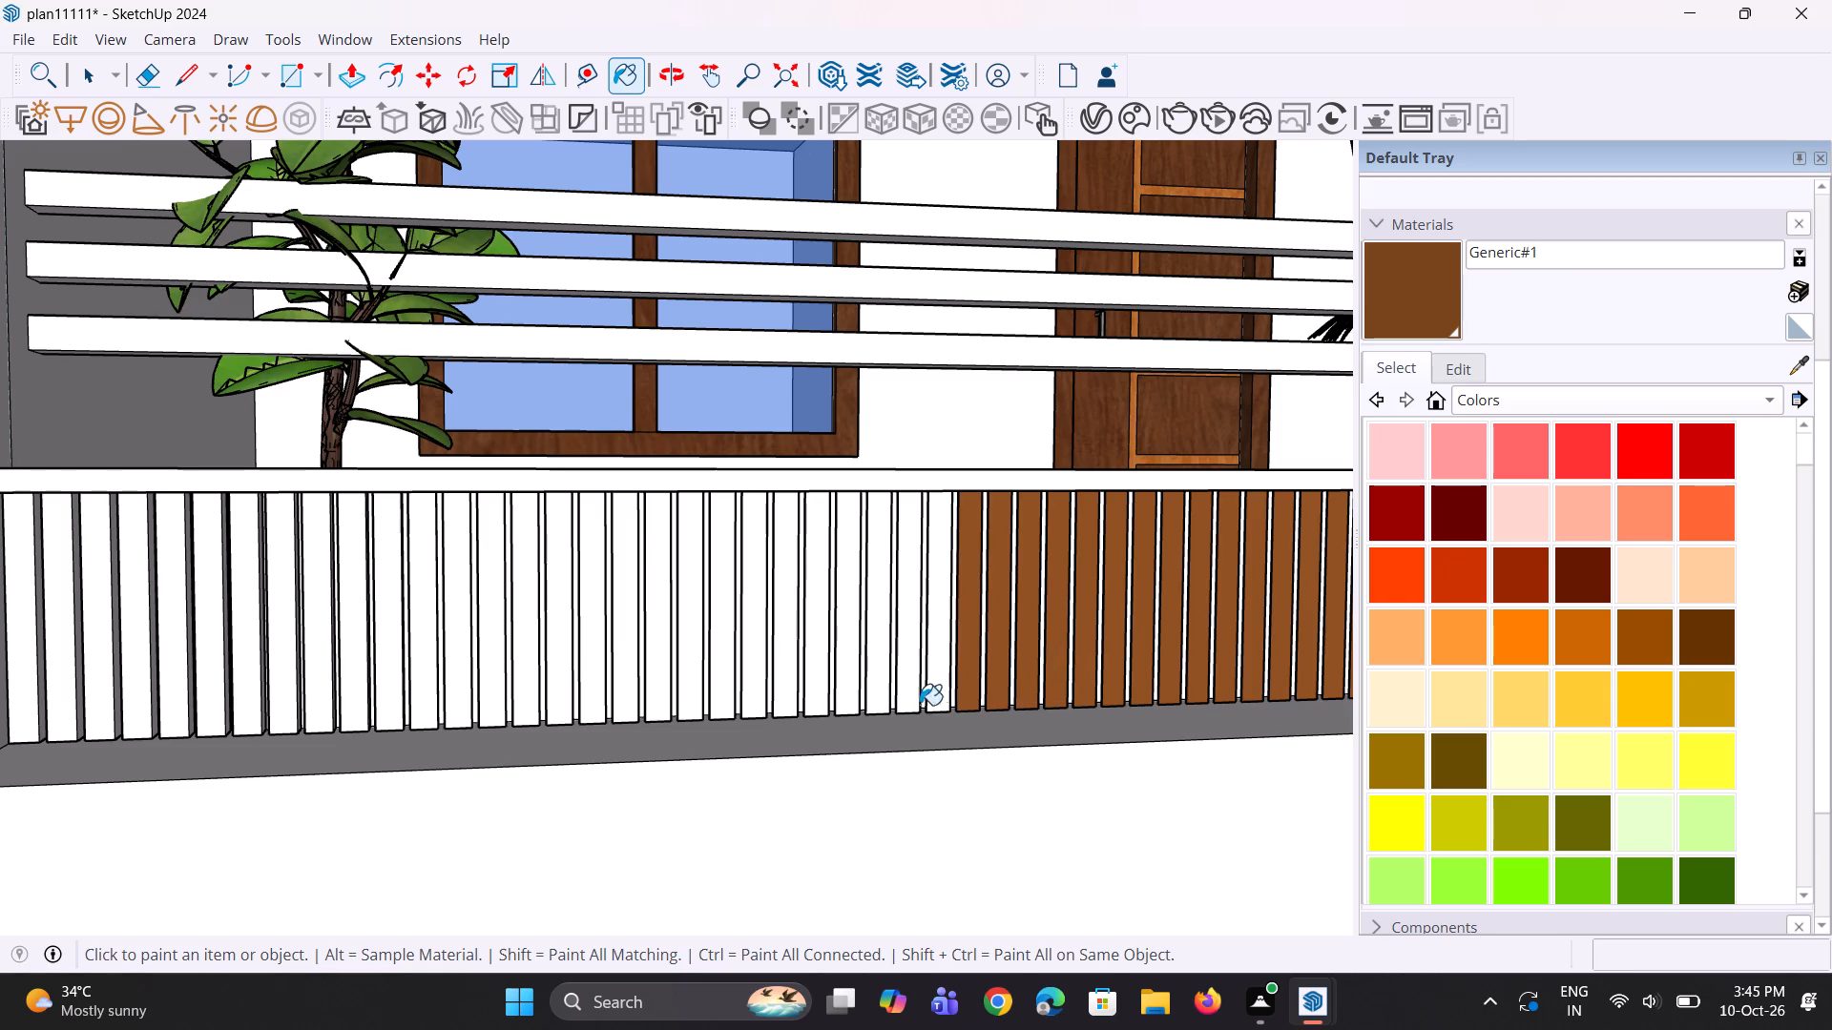
left_click(913, 708)
left_click(884, 711)
left_click(848, 710)
left_click(816, 710)
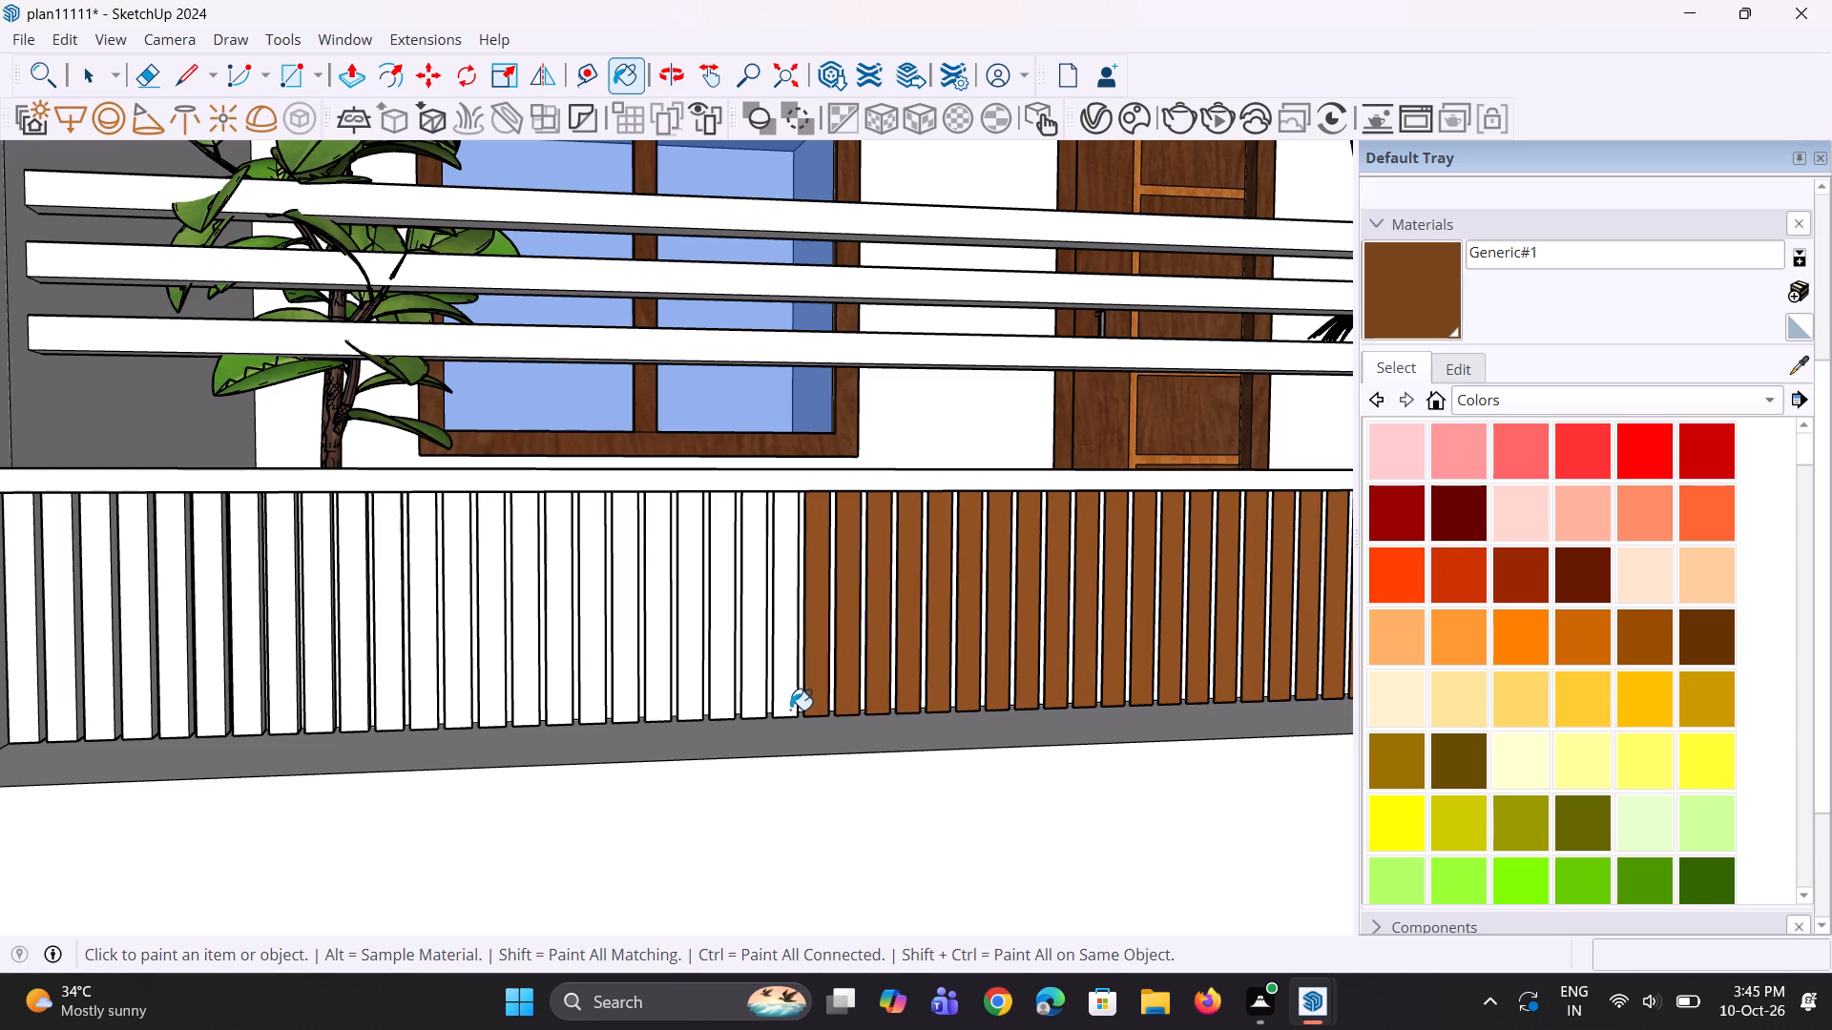
Paint eleven more slats with Generic#1 in front of the top right balcony's window.
left_click(789, 710)
left_click(764, 713)
left_click(724, 711)
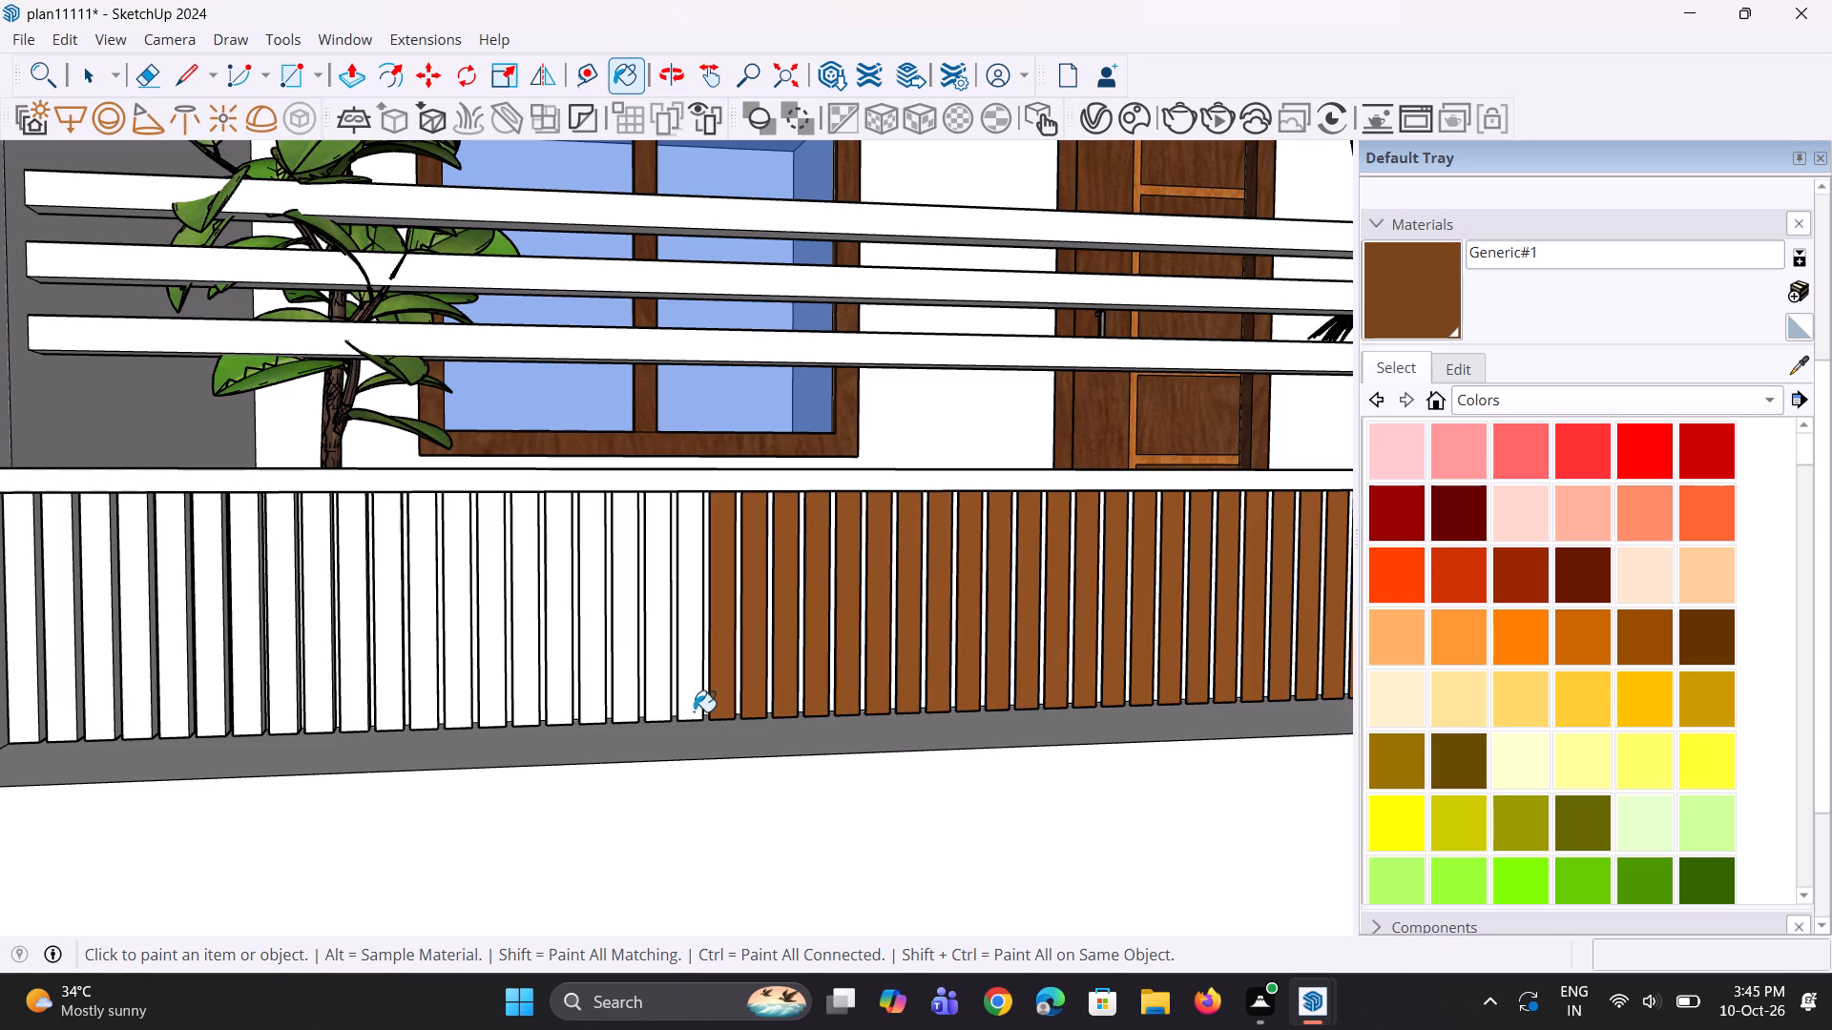
left_click(694, 711)
left_click(664, 710)
left_click(623, 711)
left_click(593, 713)
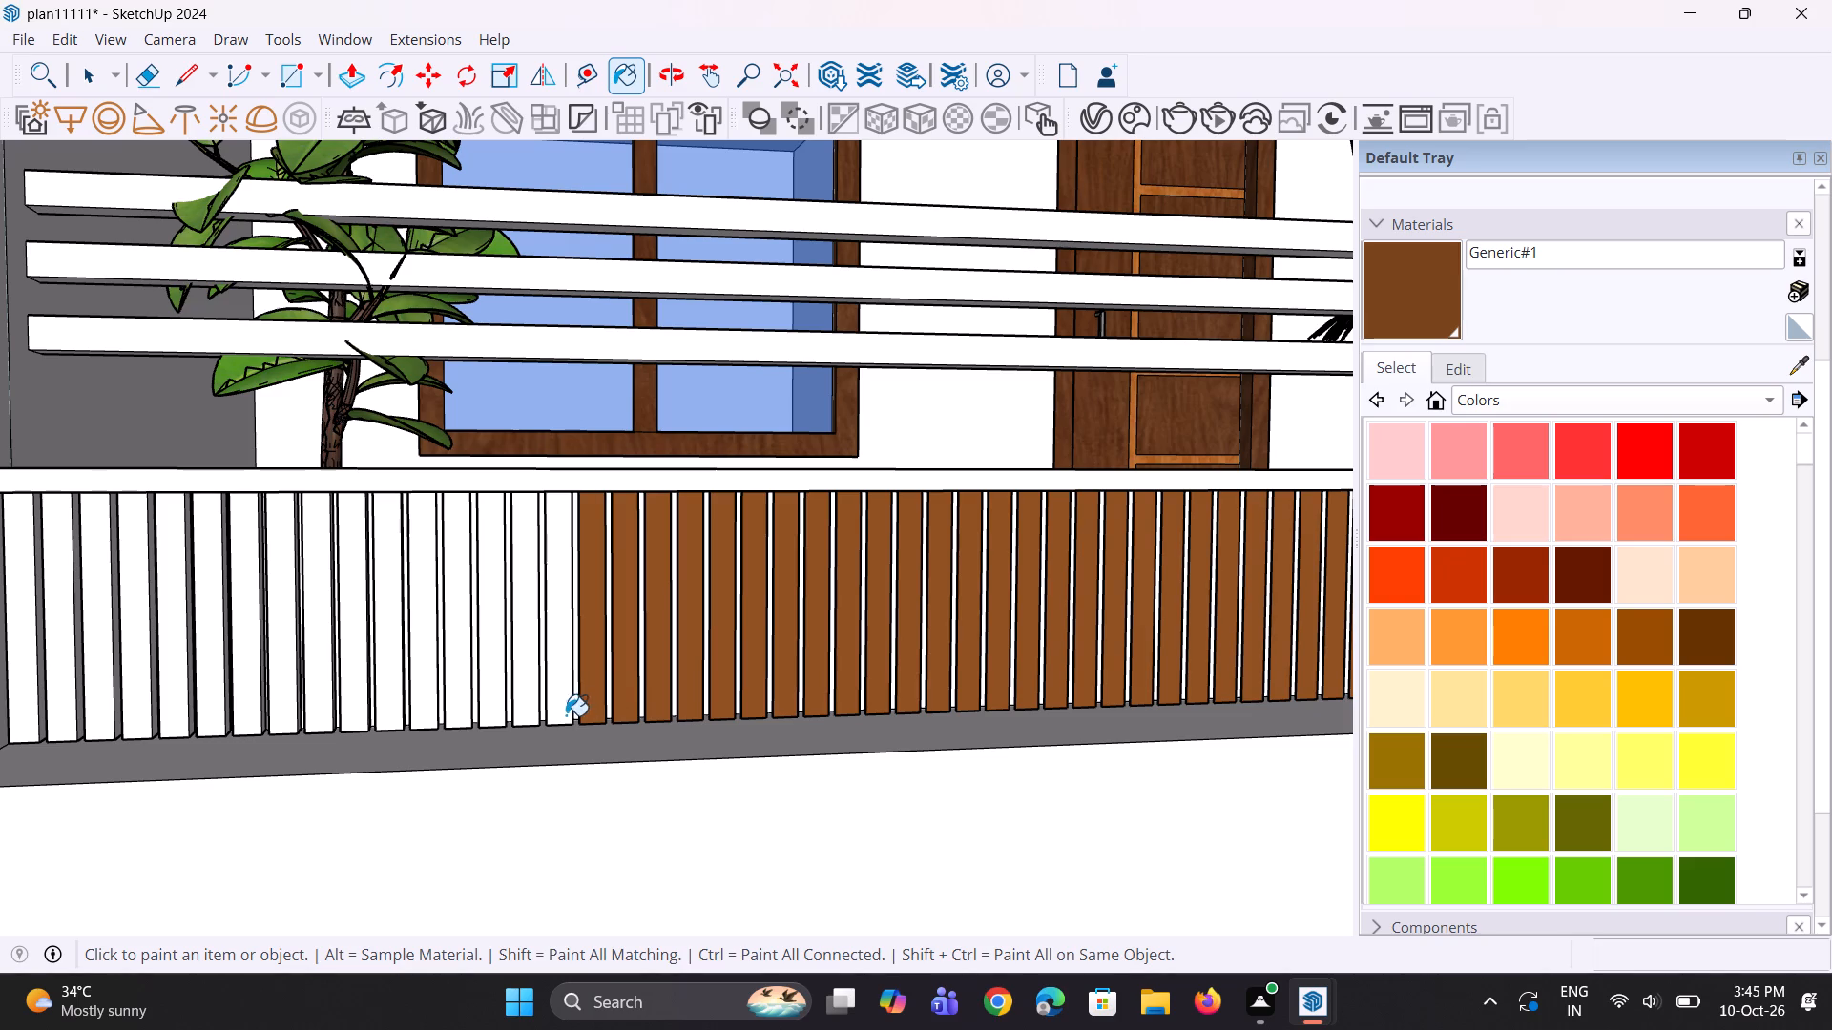
left_click(563, 715)
left_click(530, 716)
left_click(488, 719)
left_click(453, 719)
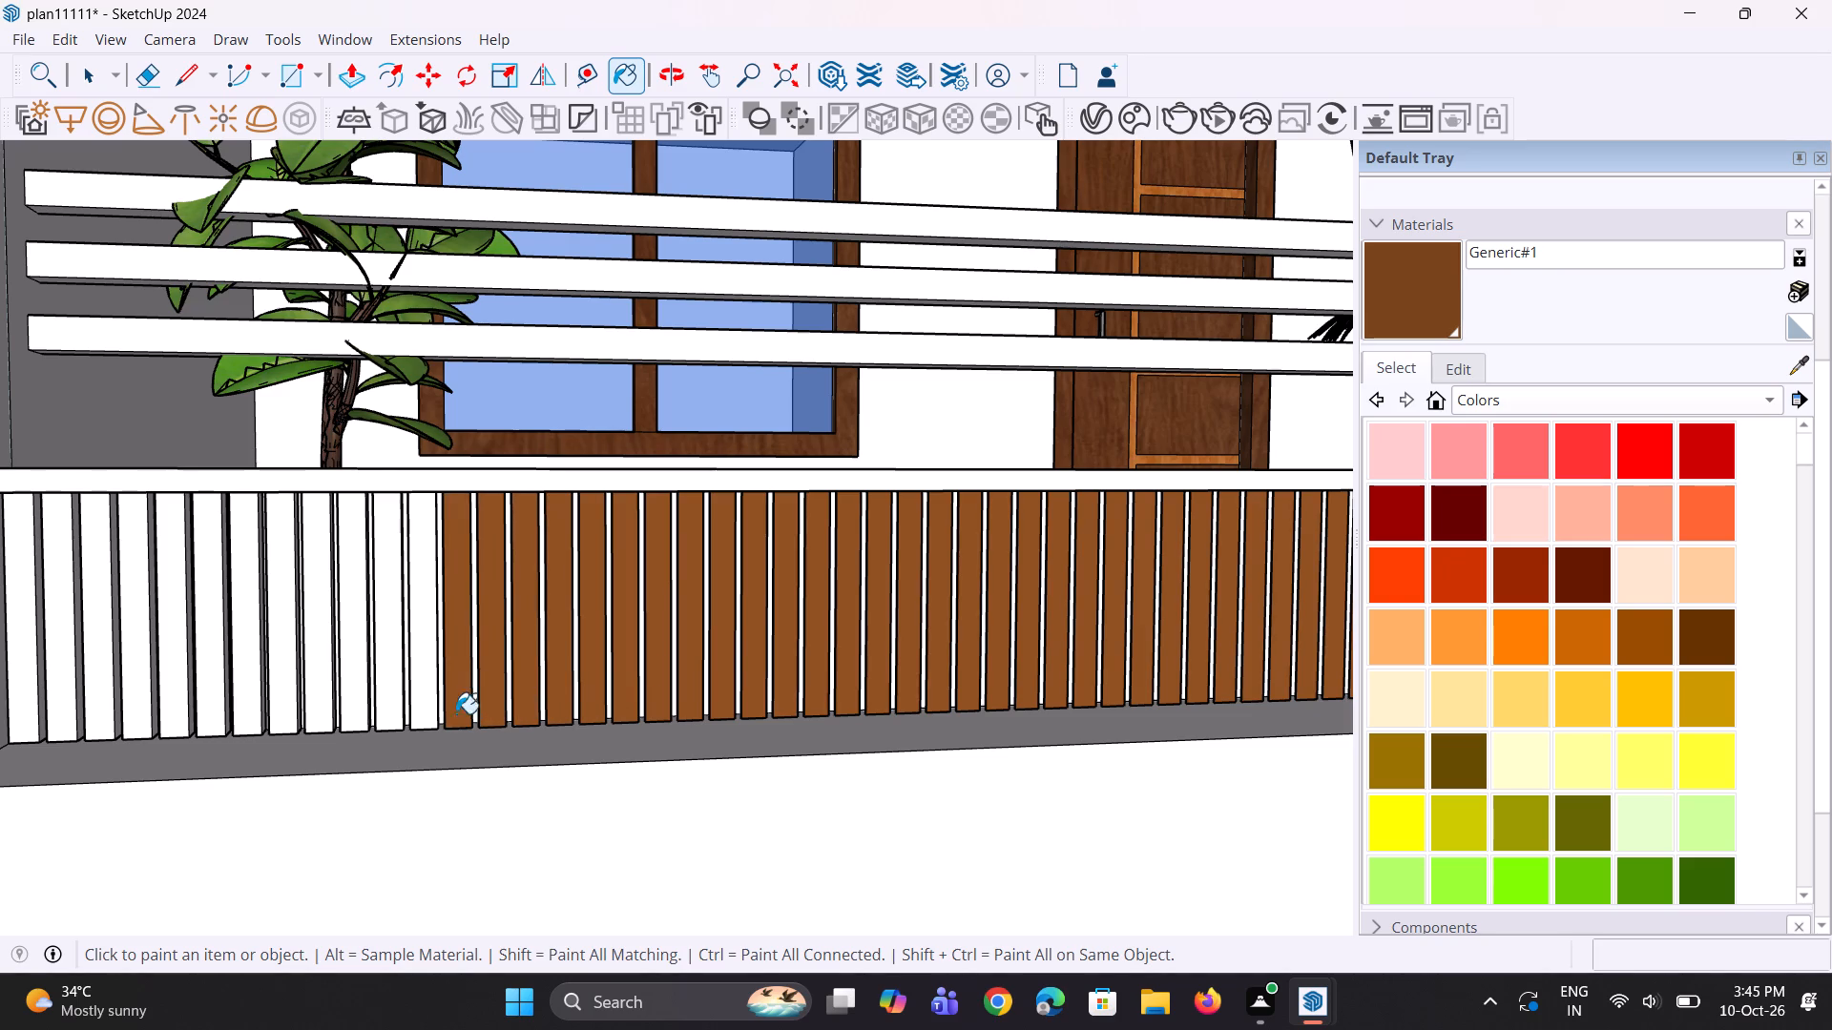
Paint the last twelve white slats of the top right balcony's railing with Generic#1, from the inner wall end to the brown run.
scroll(803, 643, "down", 5)
scroll(452, 692, "up", 3)
scroll(333, 692, "up", 4)
left_click(320, 679)
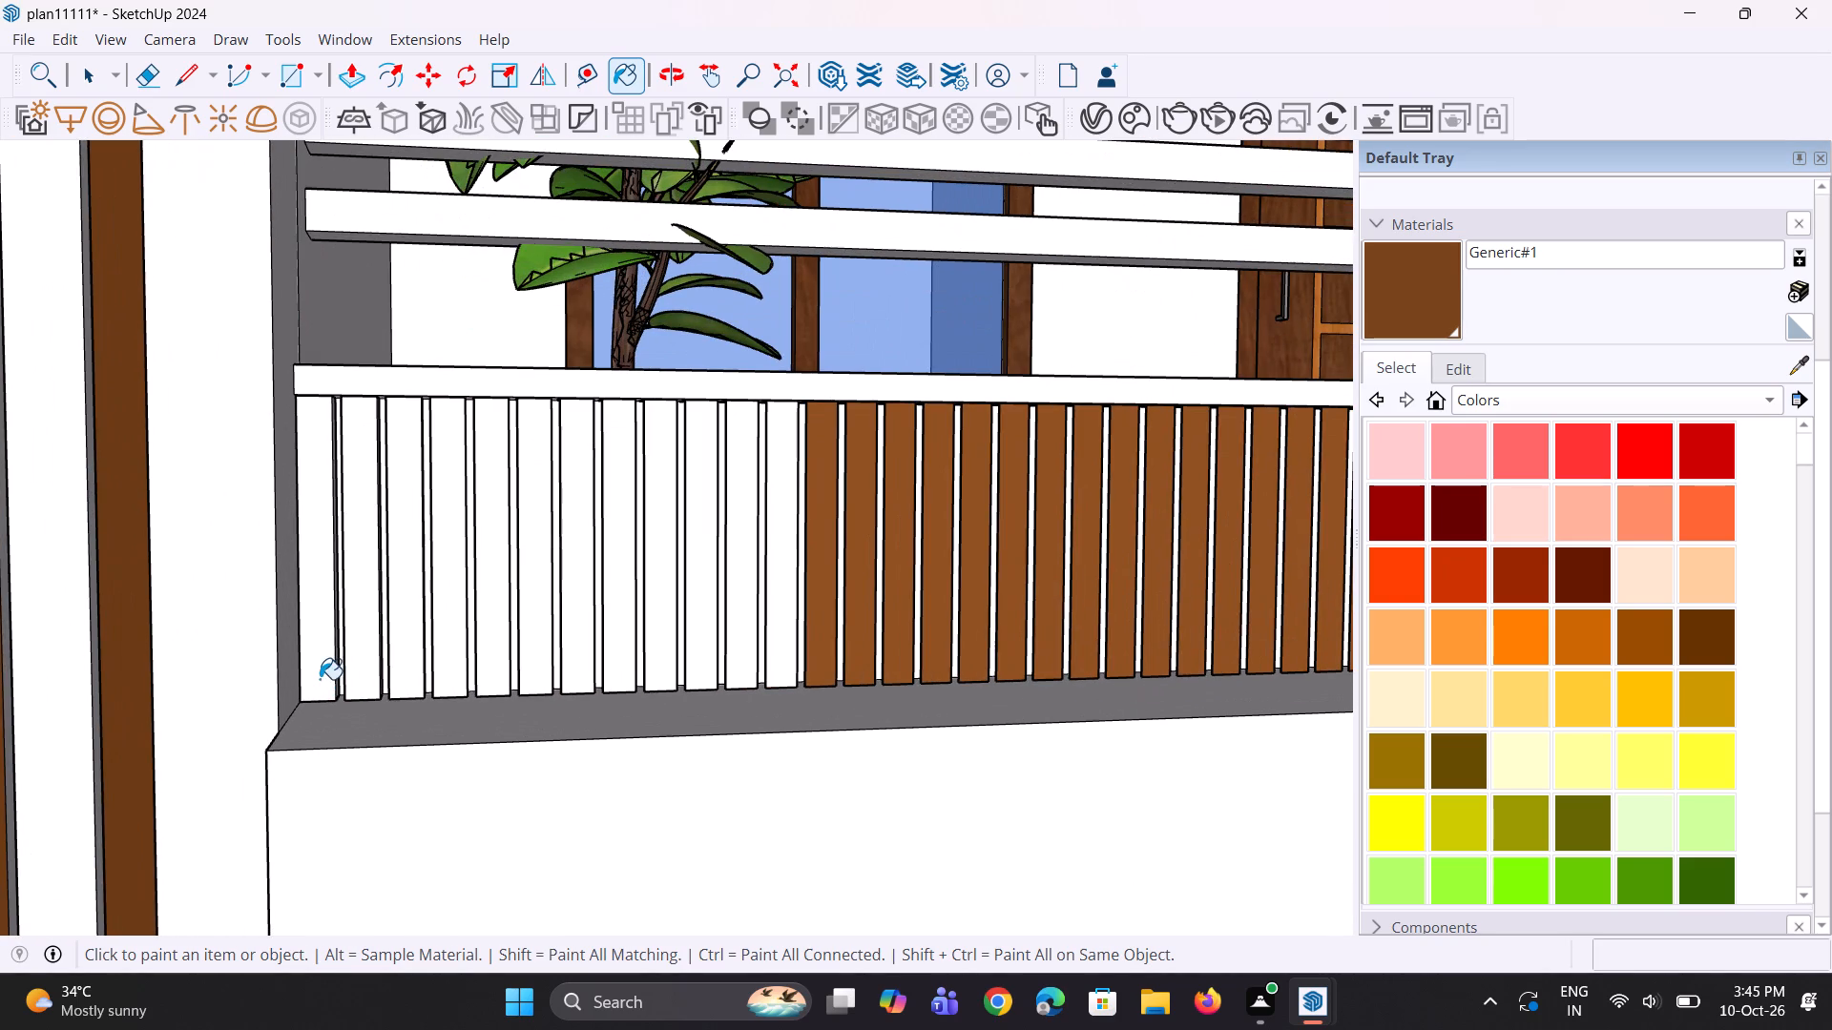
left_click(360, 681)
left_click(394, 681)
left_click(435, 677)
left_click(480, 675)
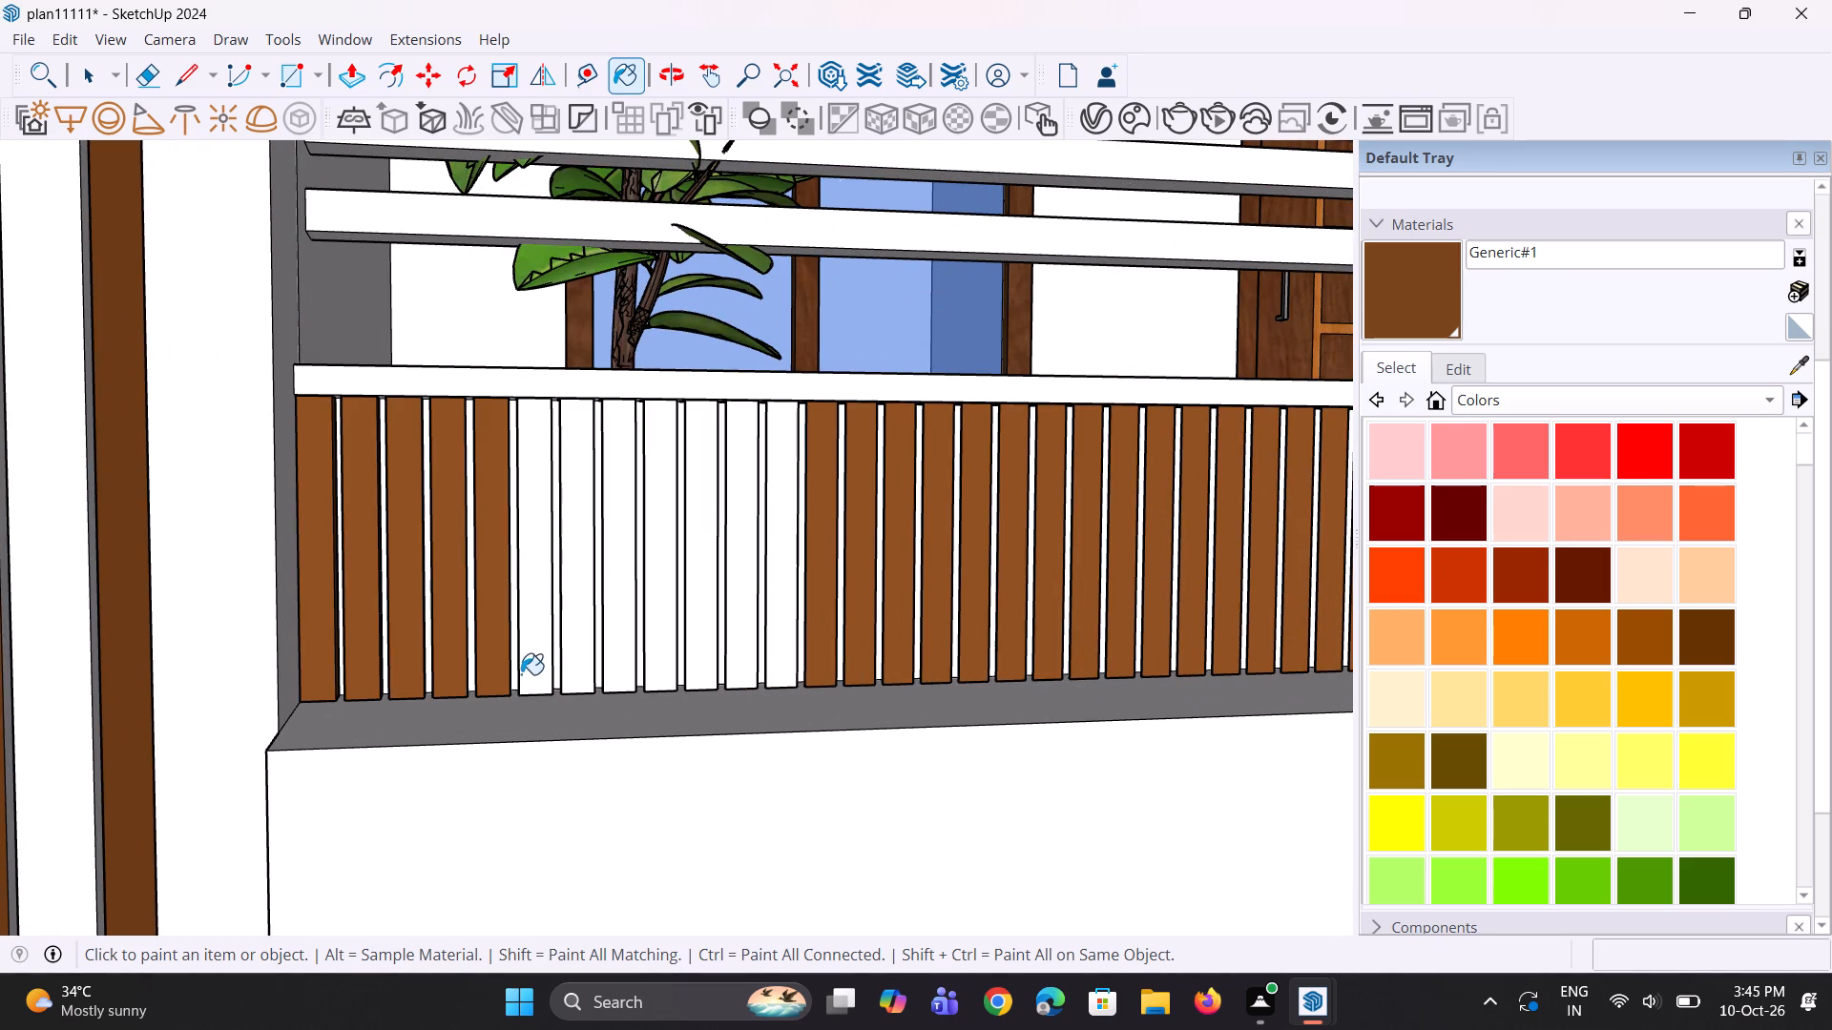
left_click(544, 672)
left_click(583, 668)
left_click(628, 673)
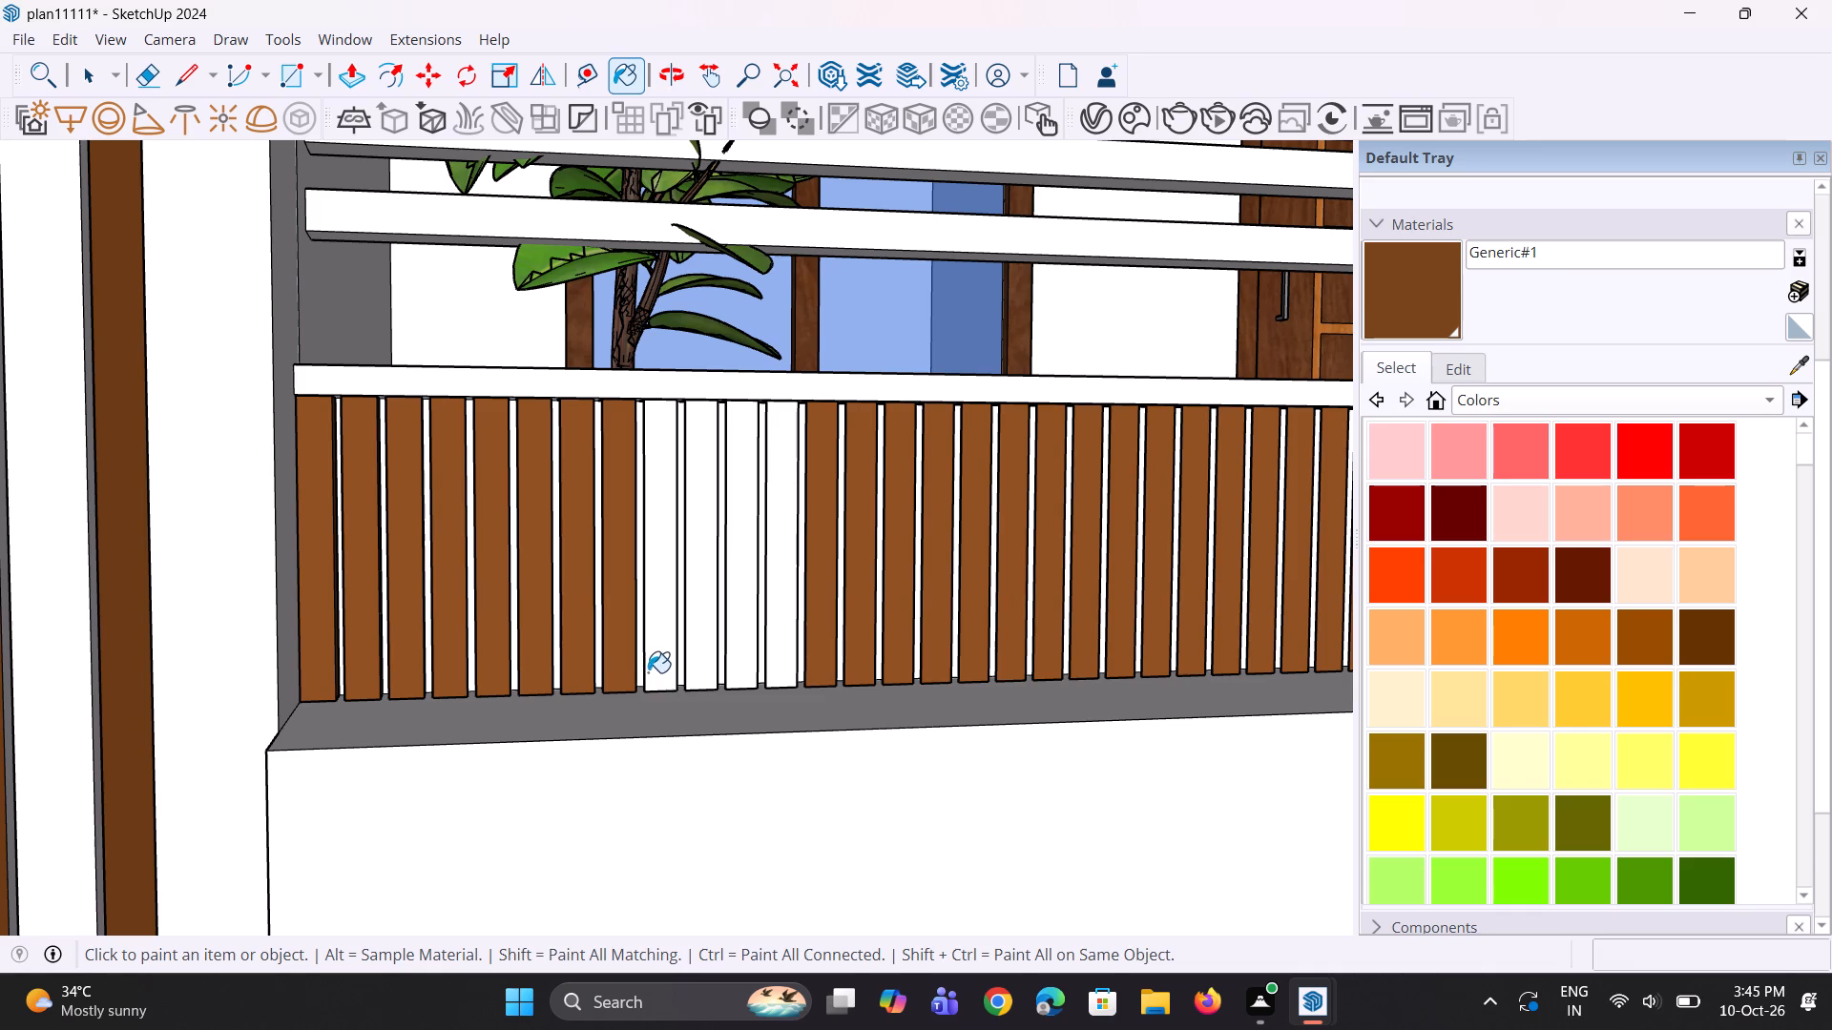
left_click(648, 672)
left_click(697, 669)
left_click(748, 667)
left_click(793, 669)
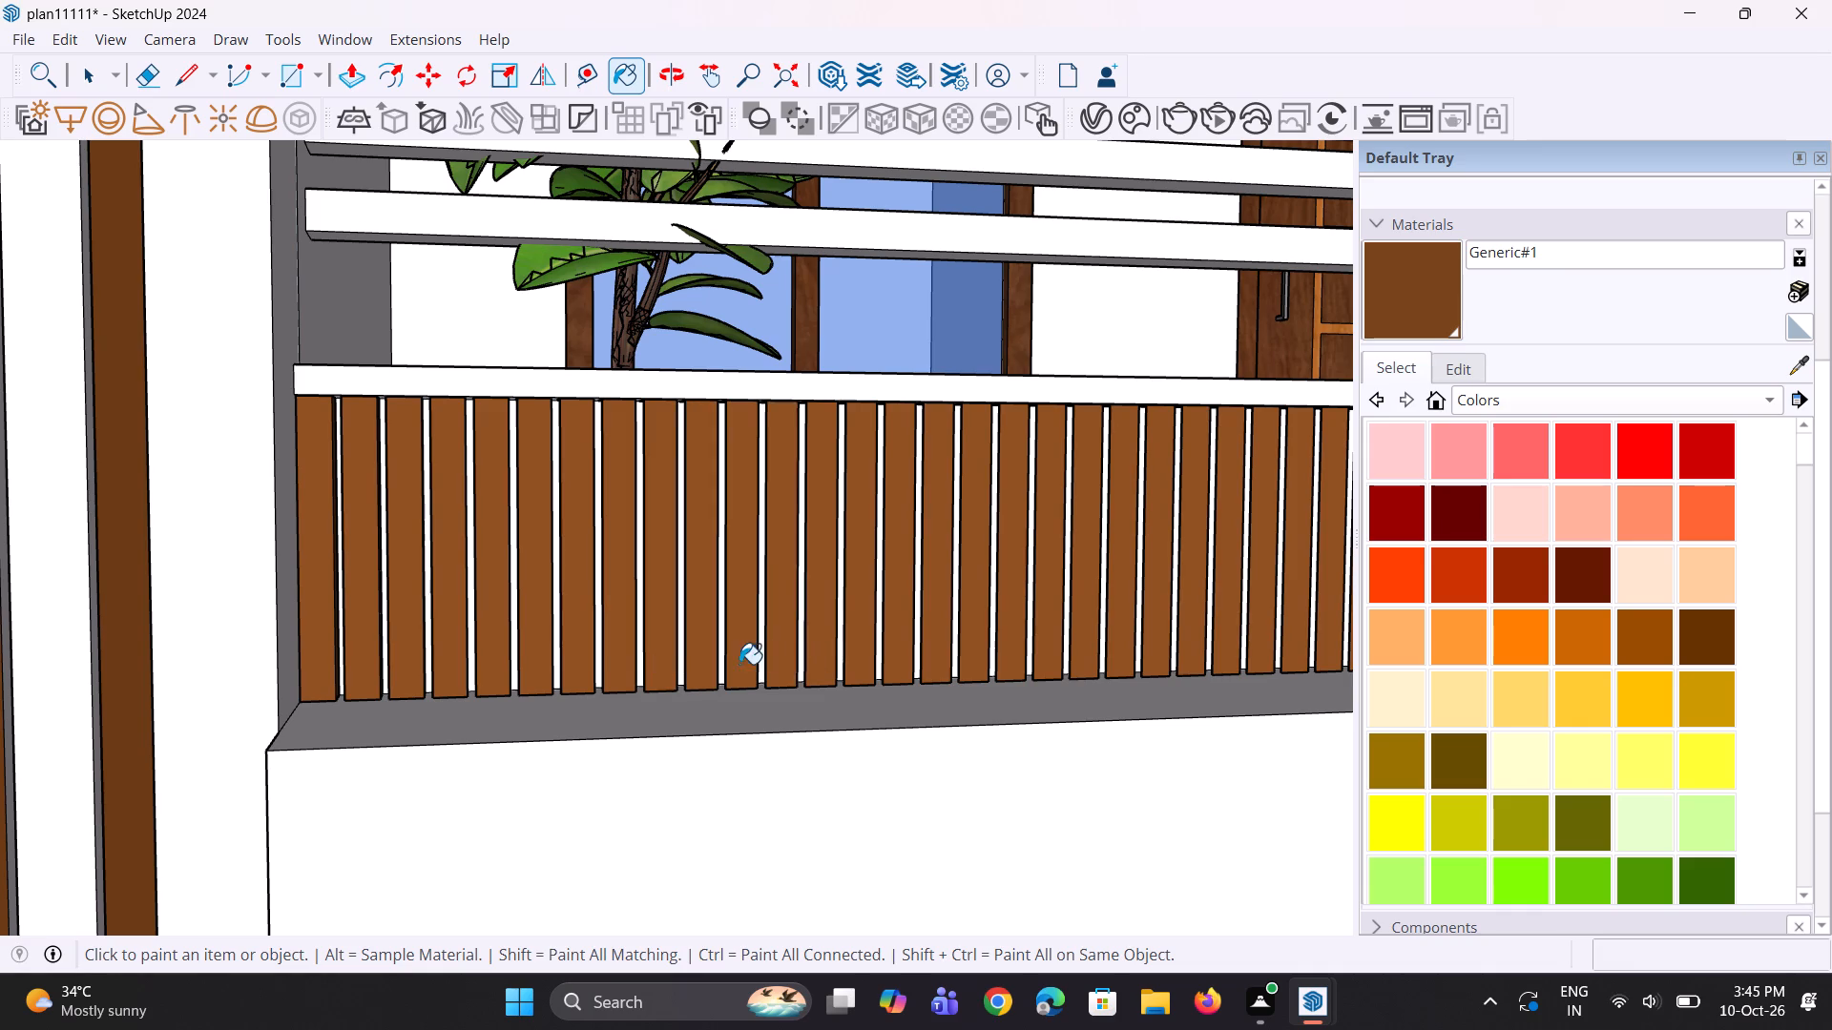
Paint the first five slats of the top left balcony's railing with Generic#1, starting at the inner wall end beside the brown central panel.
scroll(739, 664, "down", 20)
scroll(850, 634, "down", 4)
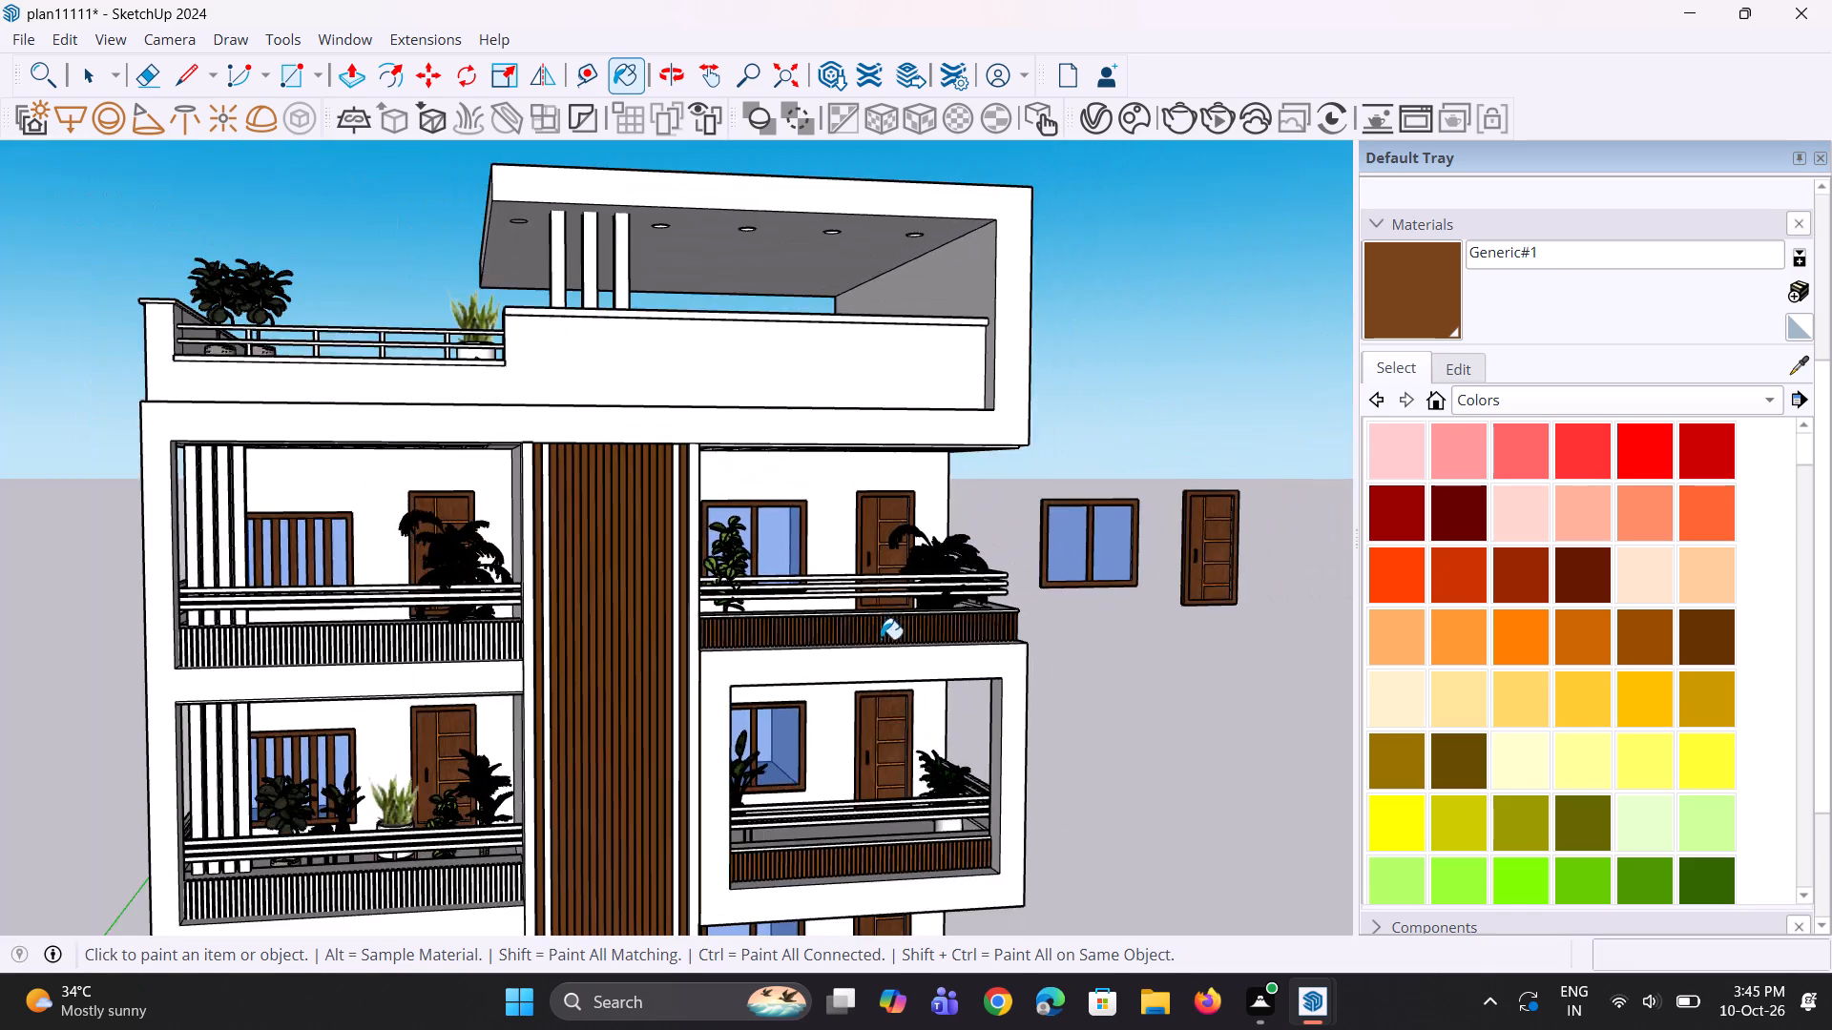
scroll(881, 639, "up", 1)
middle_click_drag(881, 639, 897, 568)
scroll(1009, 503, "down", 4)
scroll(1155, 268, "down", 3)
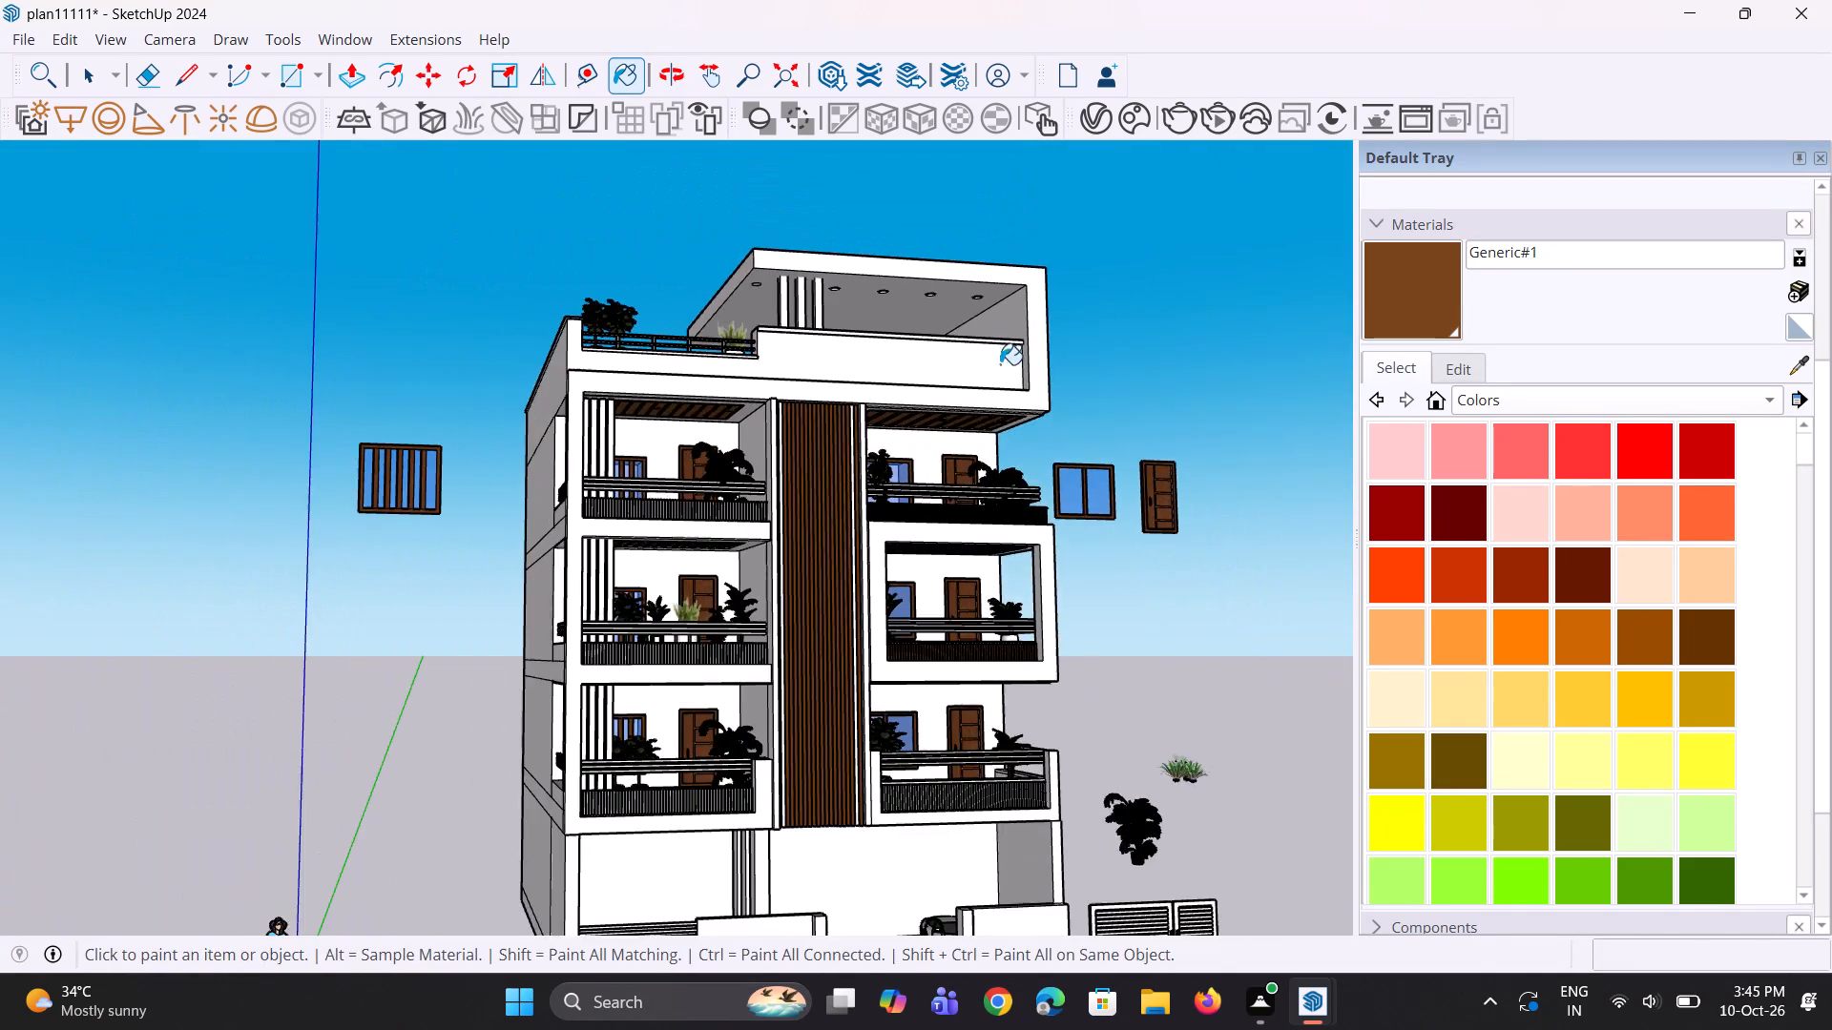
scroll(750, 530, "up", 20)
scroll(750, 530, "up", 4)
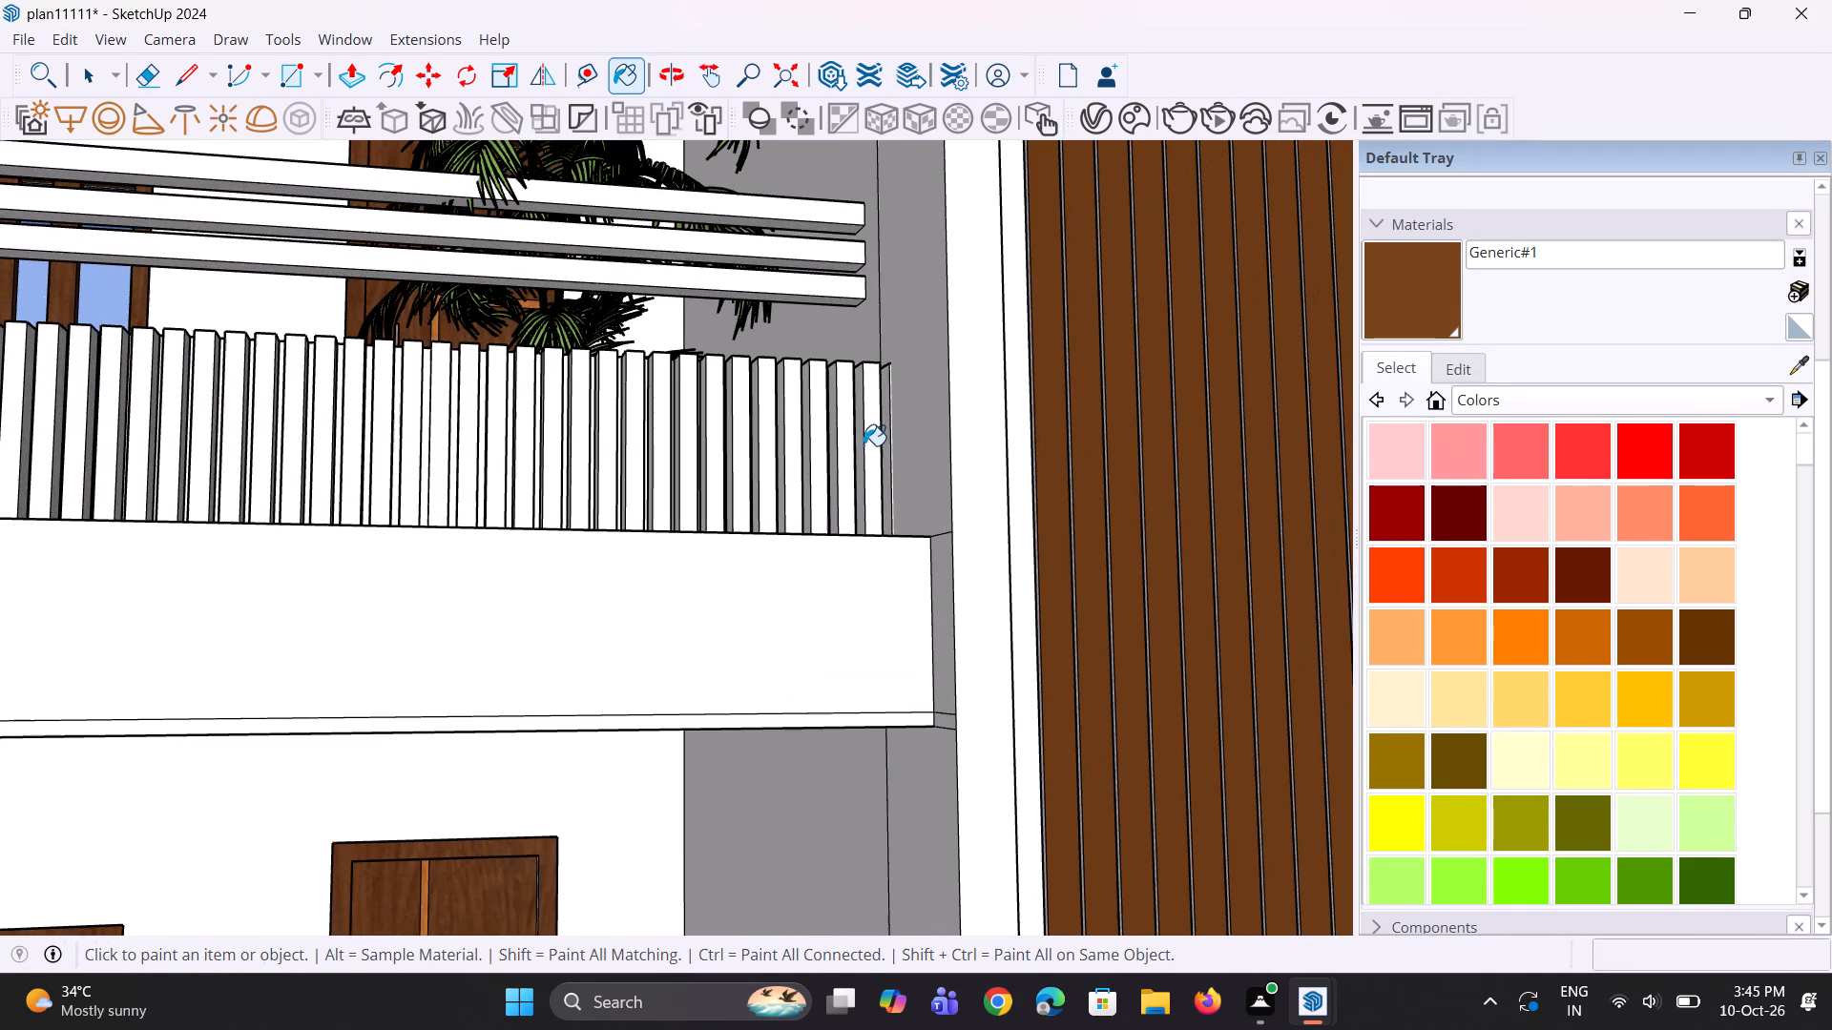
left_click(864, 443)
left_click(852, 449)
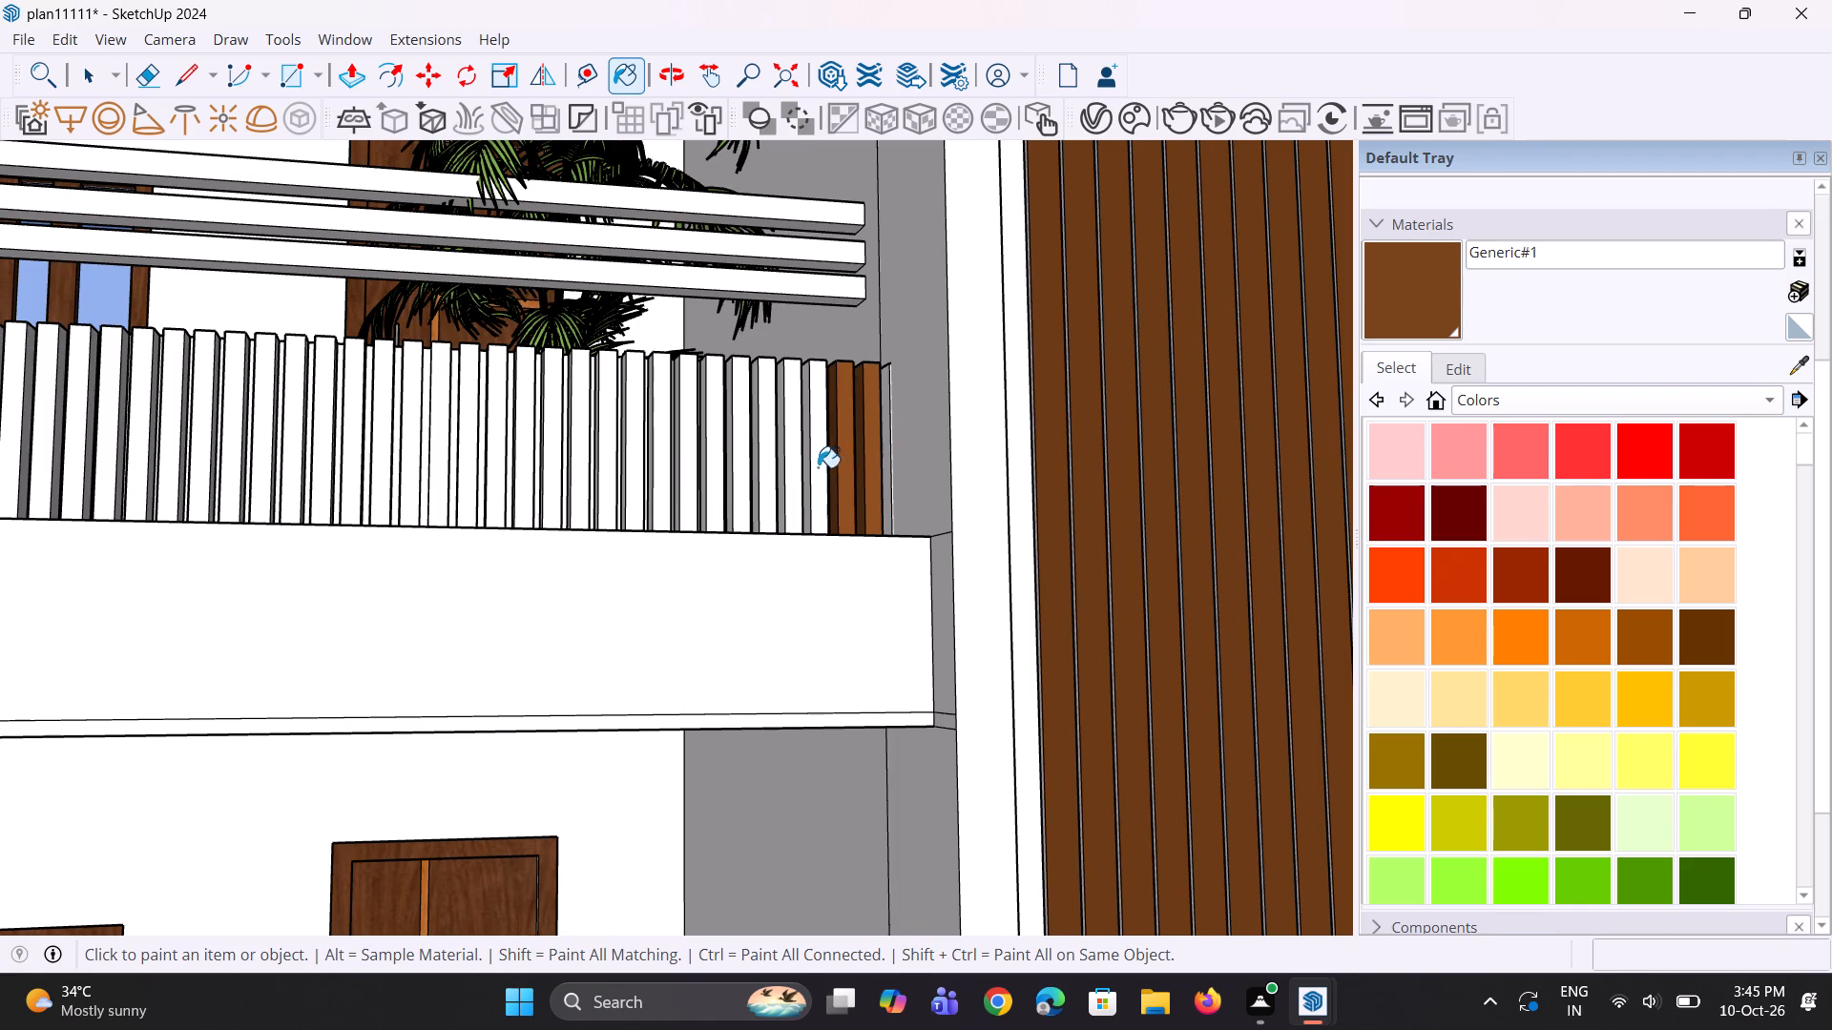
left_click(818, 467)
left_click(786, 468)
left_click(769, 474)
Extend the Generic#1 run by eight slats along the top left balcony's railing, toward the door.
middle_click_drag(827, 446, 702, 508)
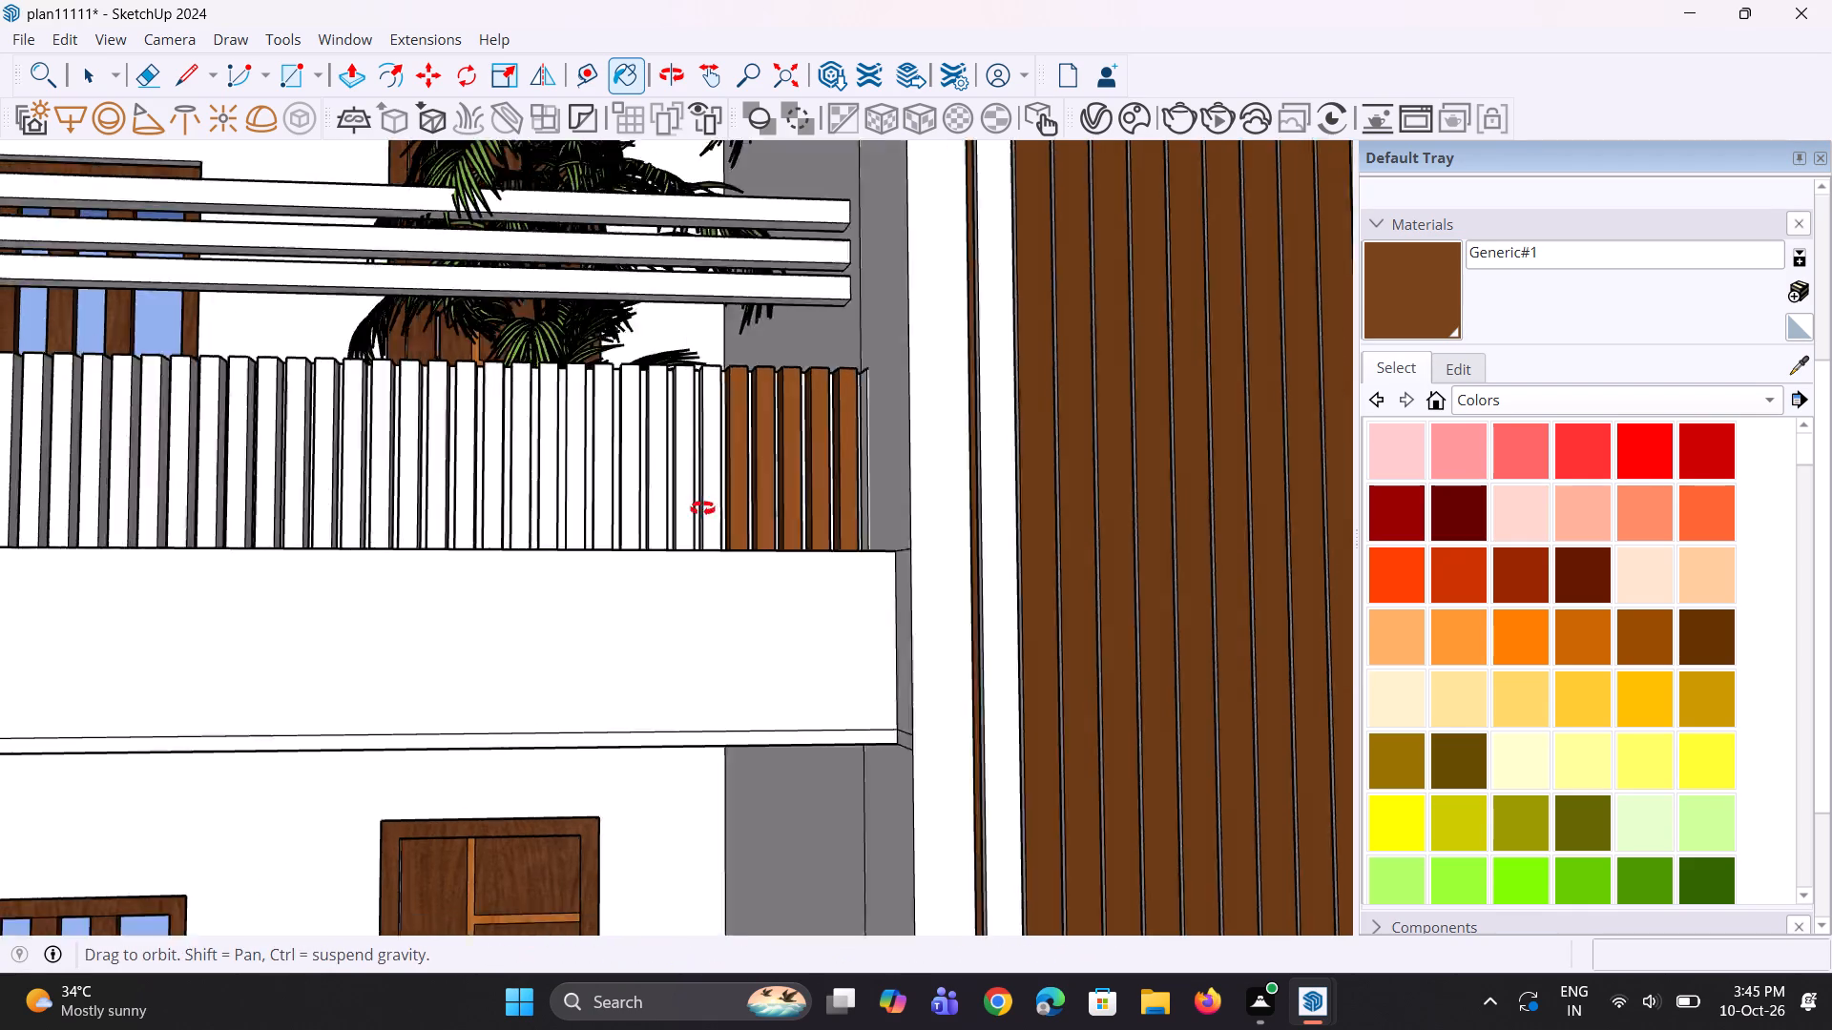
middle_click_drag(702, 508, 681, 523)
scroll(677, 522, "up", 6)
left_click(650, 496)
left_click(599, 520)
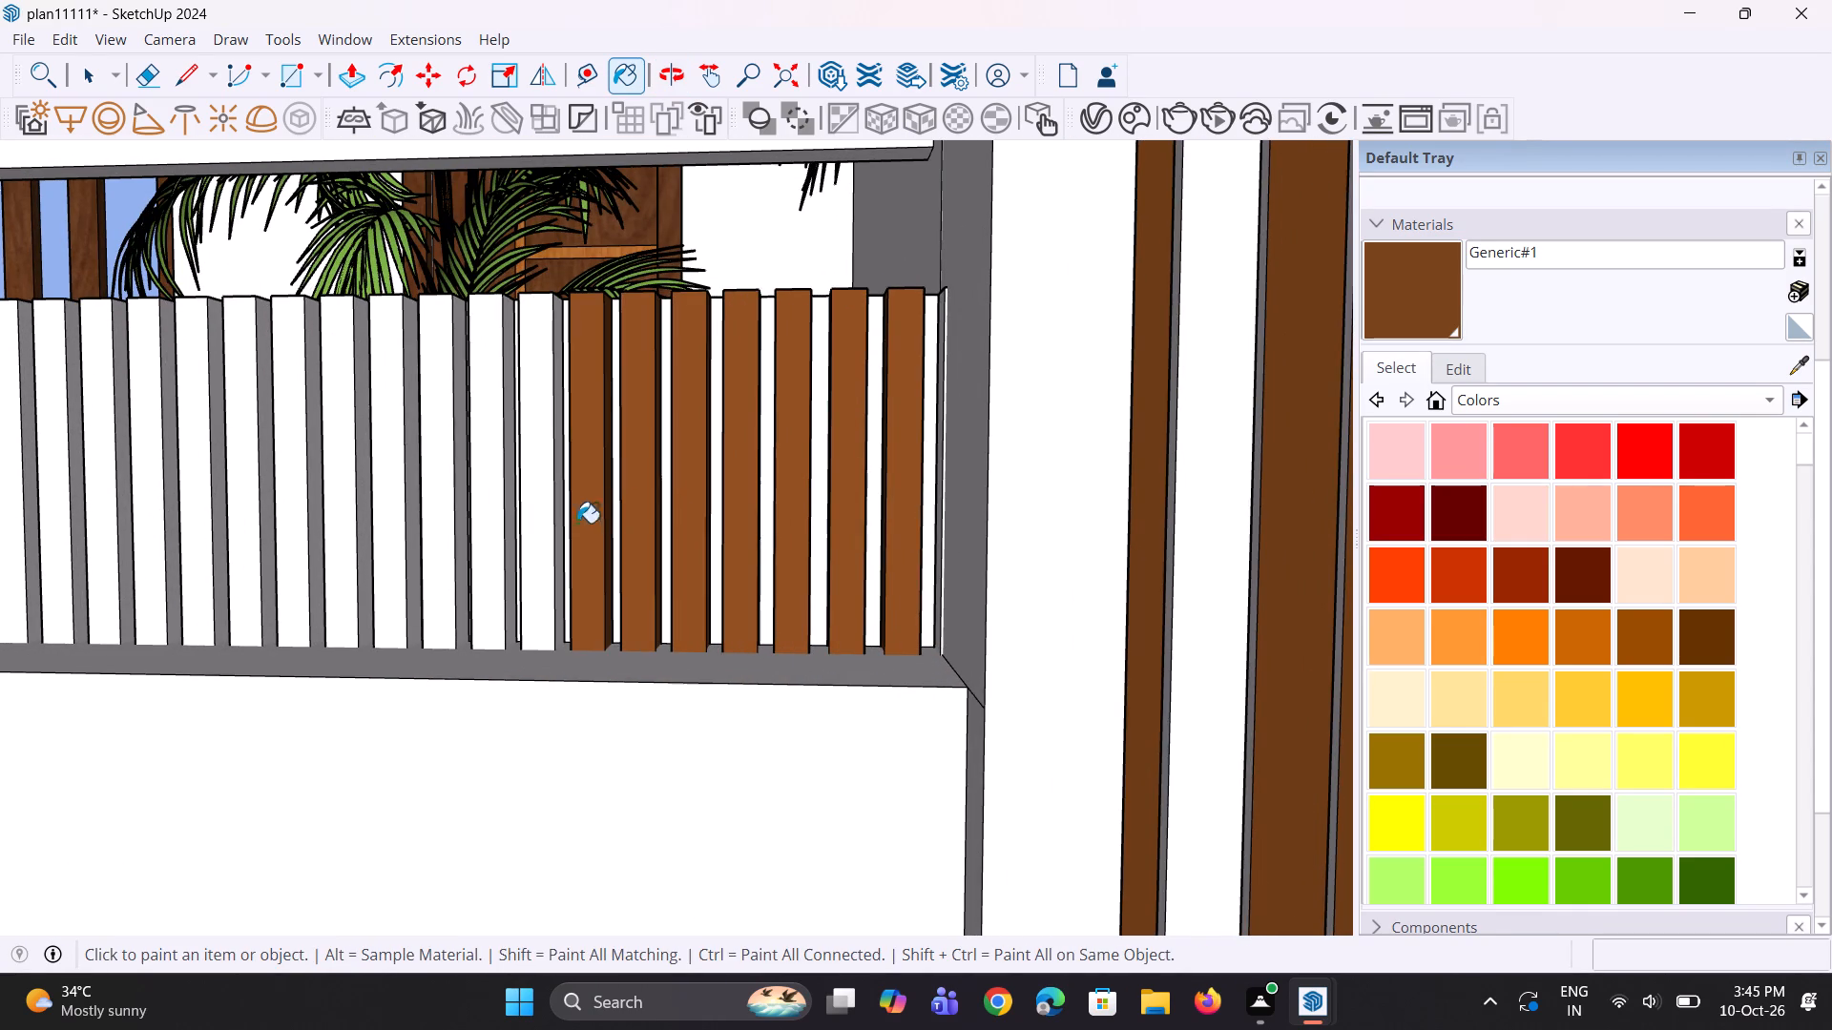
left_click(553, 526)
scroll(716, 478, "down", 9)
scroll(634, 475, "up", 8)
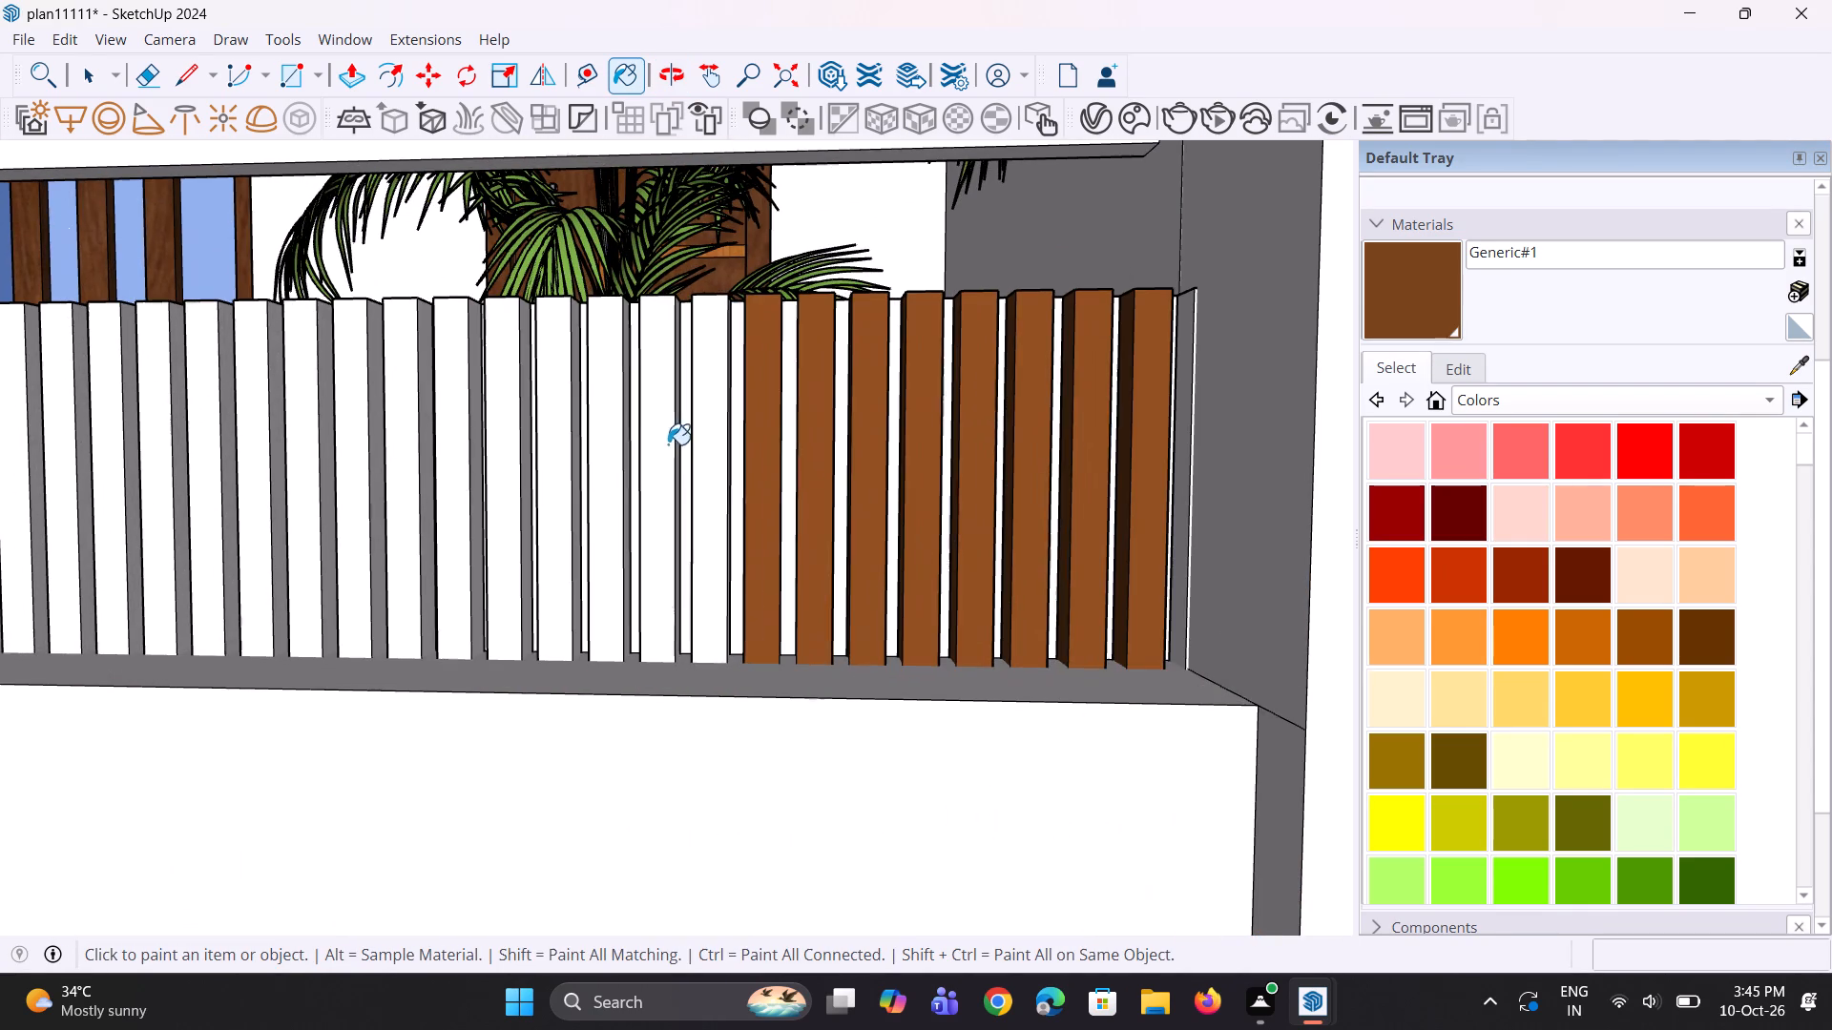
left_click(701, 445)
left_click(663, 456)
left_click(616, 465)
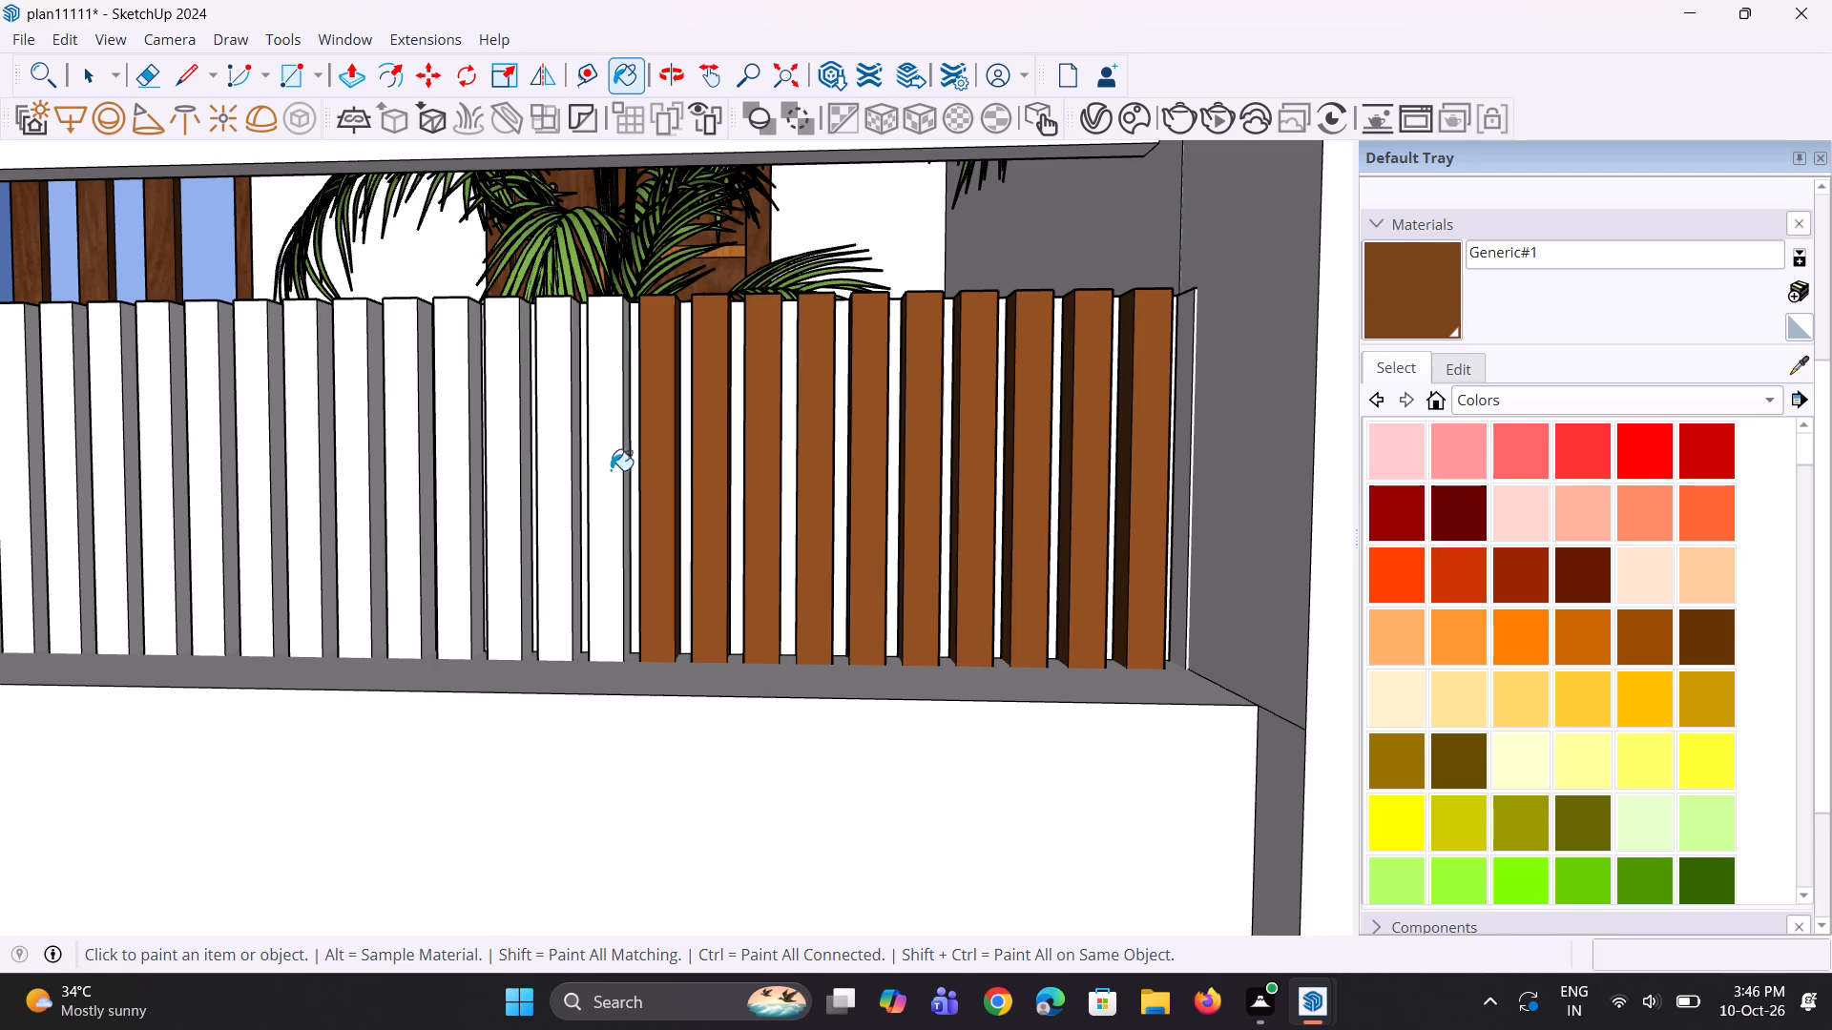
left_click(572, 477)
left_click(518, 483)
Paint eleven more slats with Generic#1 in front of and just past the top left balcony's door.
scroll(847, 453, "down", 7)
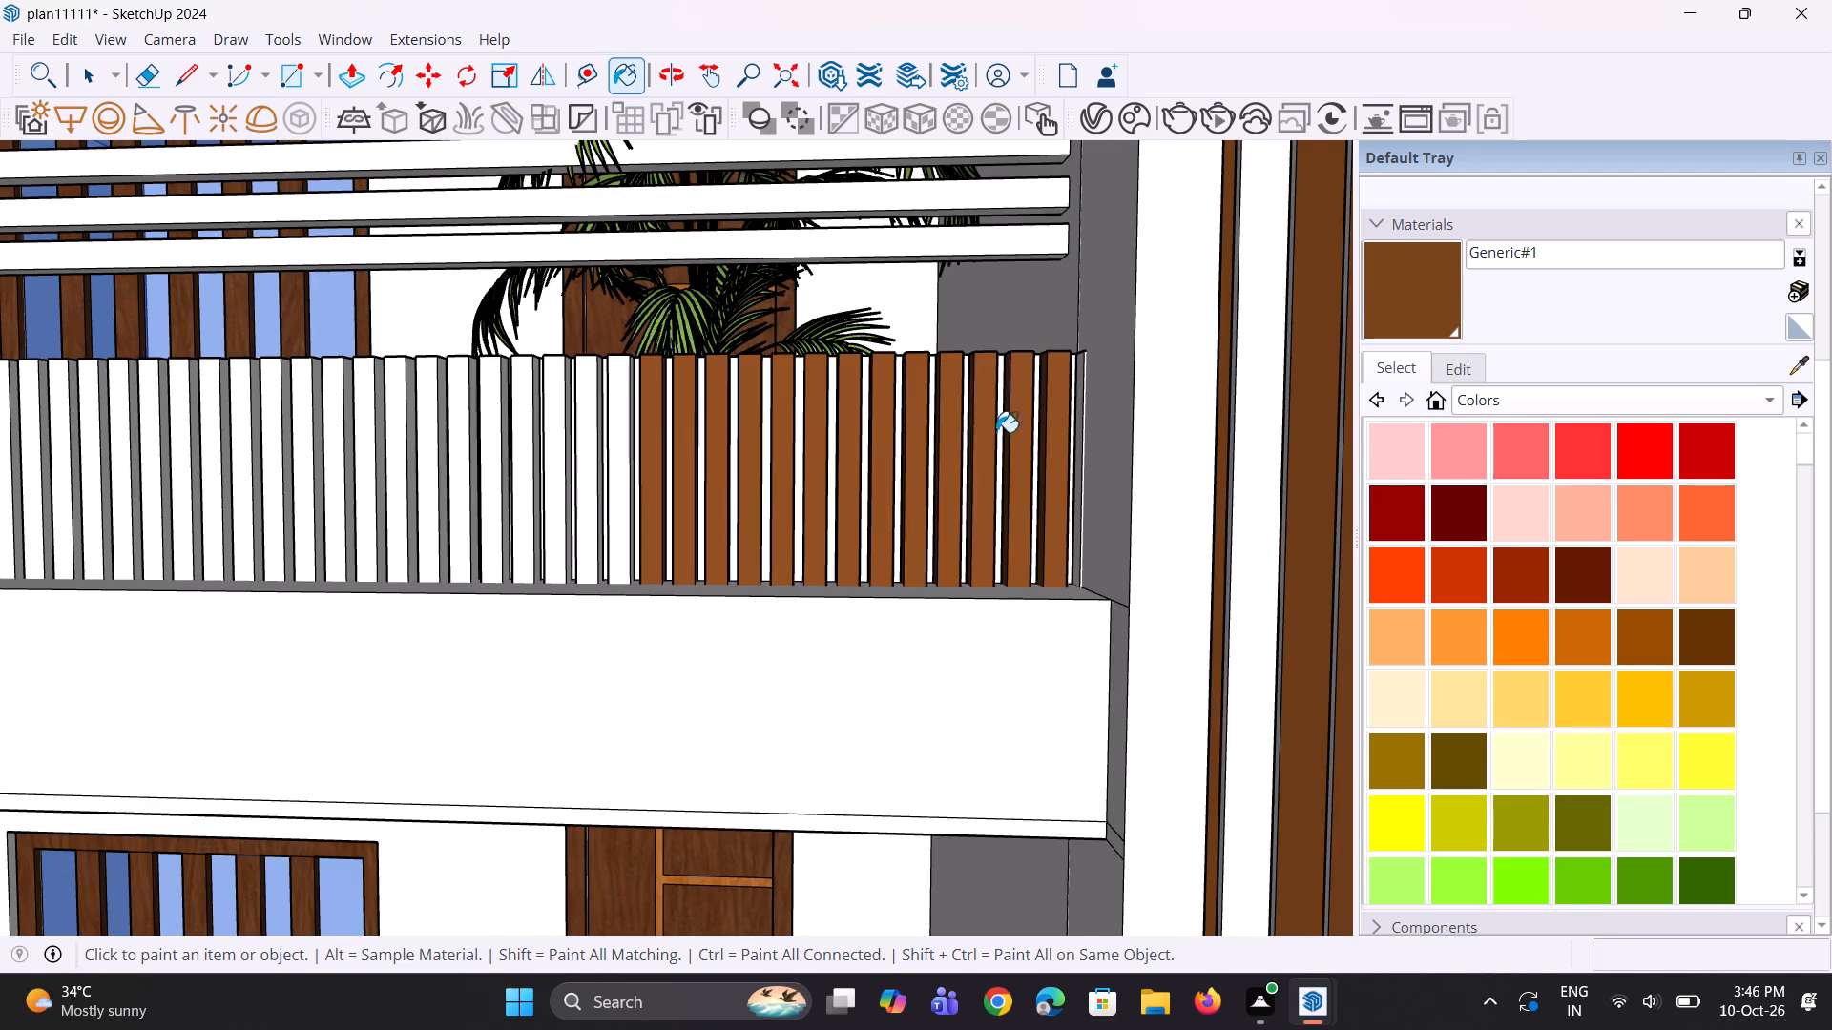
scroll(996, 432, "down", 9)
scroll(614, 439, "up", 9)
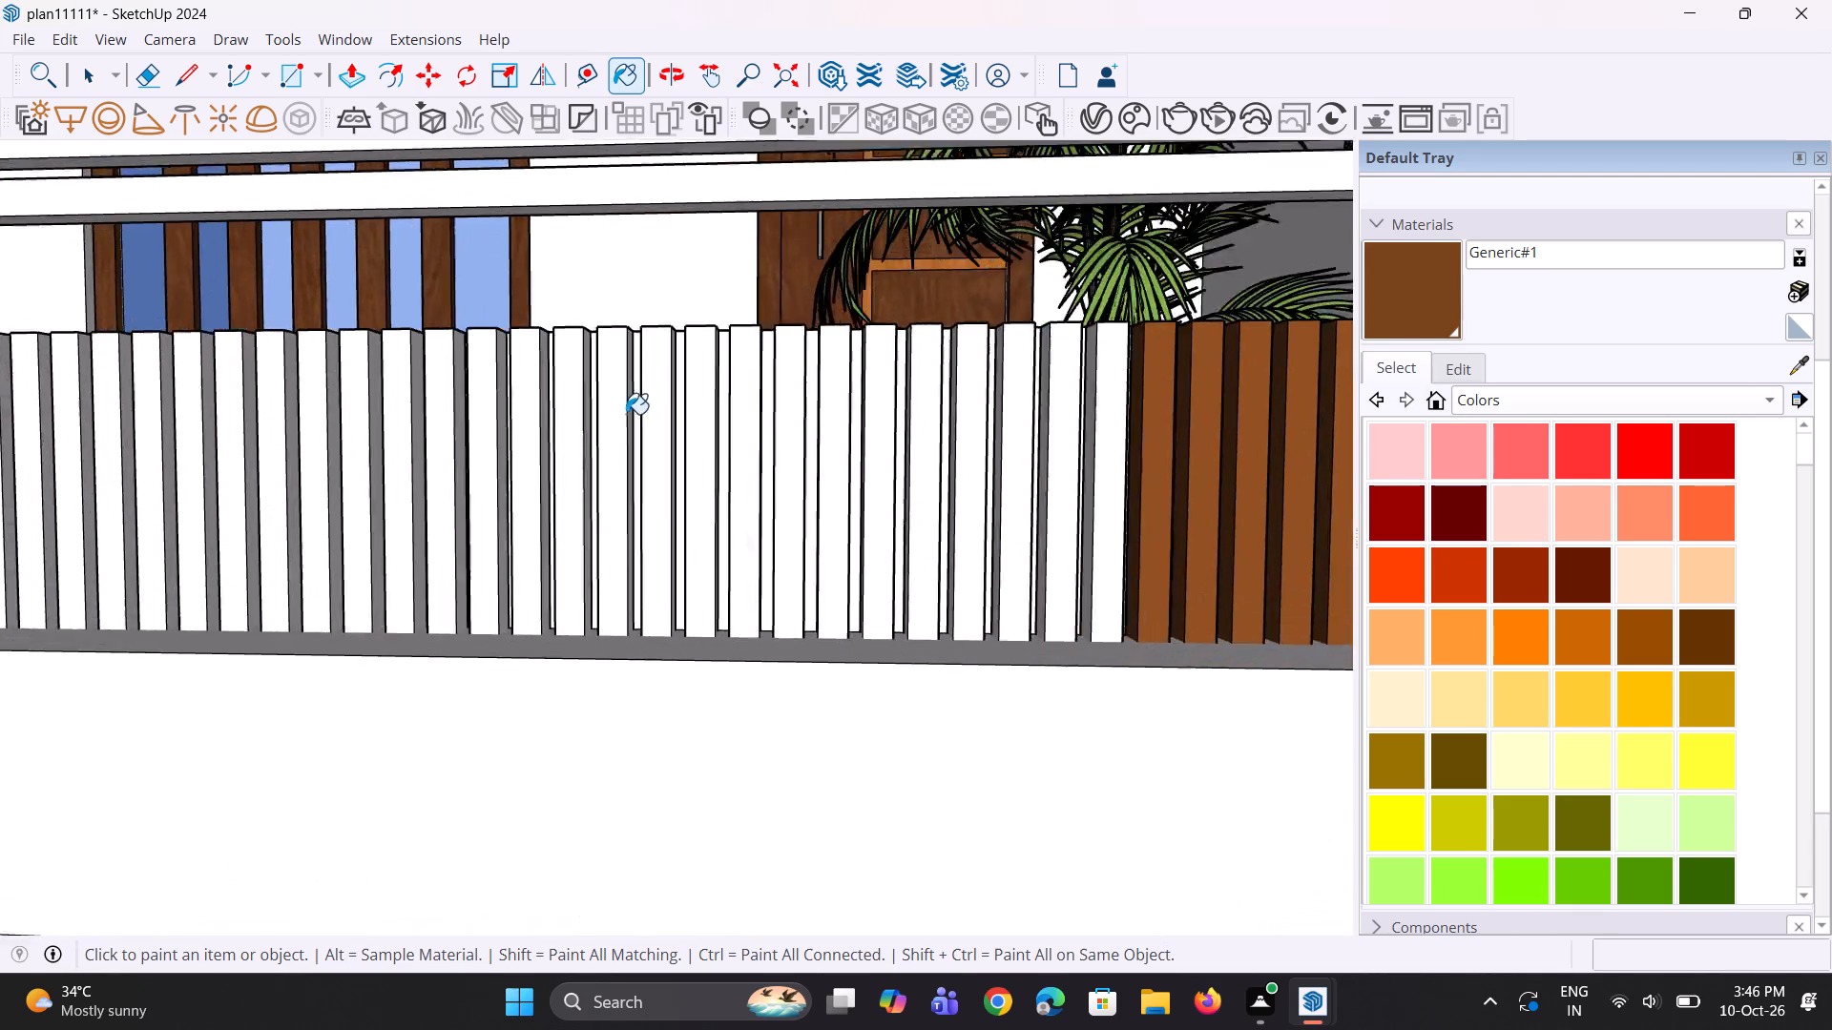
scroll(626, 414, "up", 5)
left_click(1278, 480)
left_click(1201, 496)
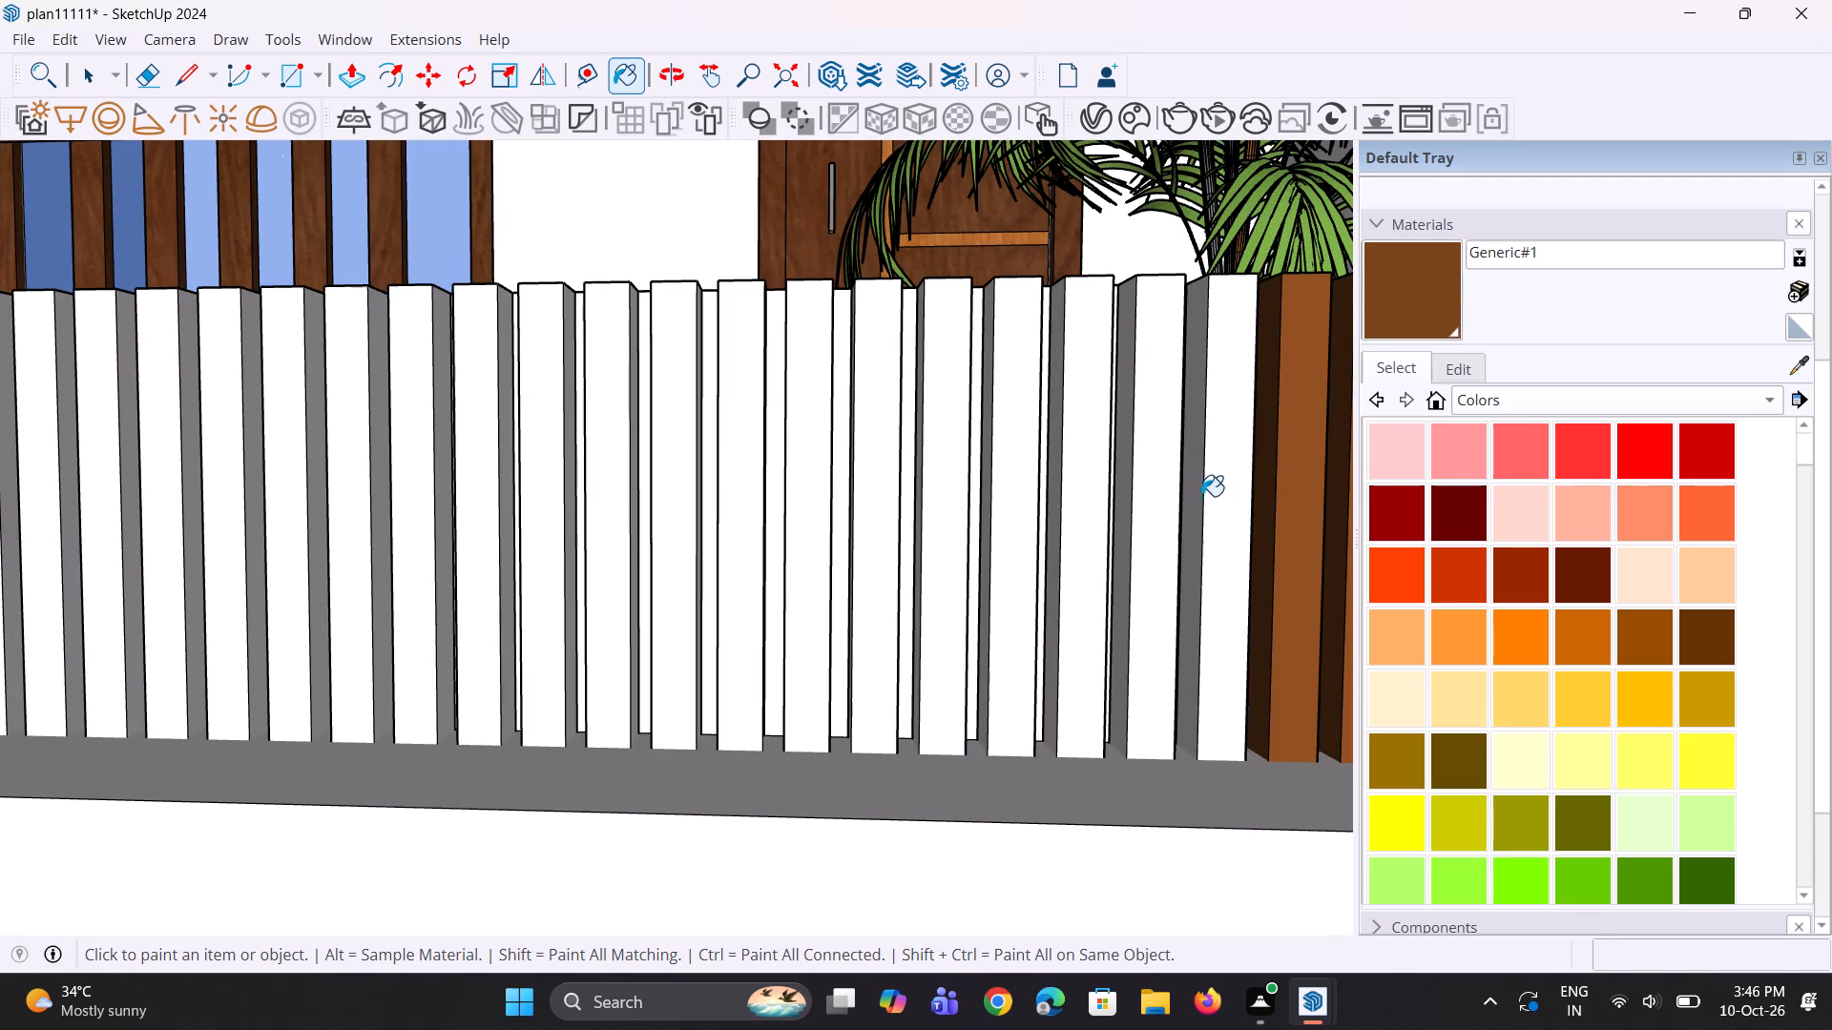
left_click(1153, 507)
left_click(1089, 523)
left_click(1028, 547)
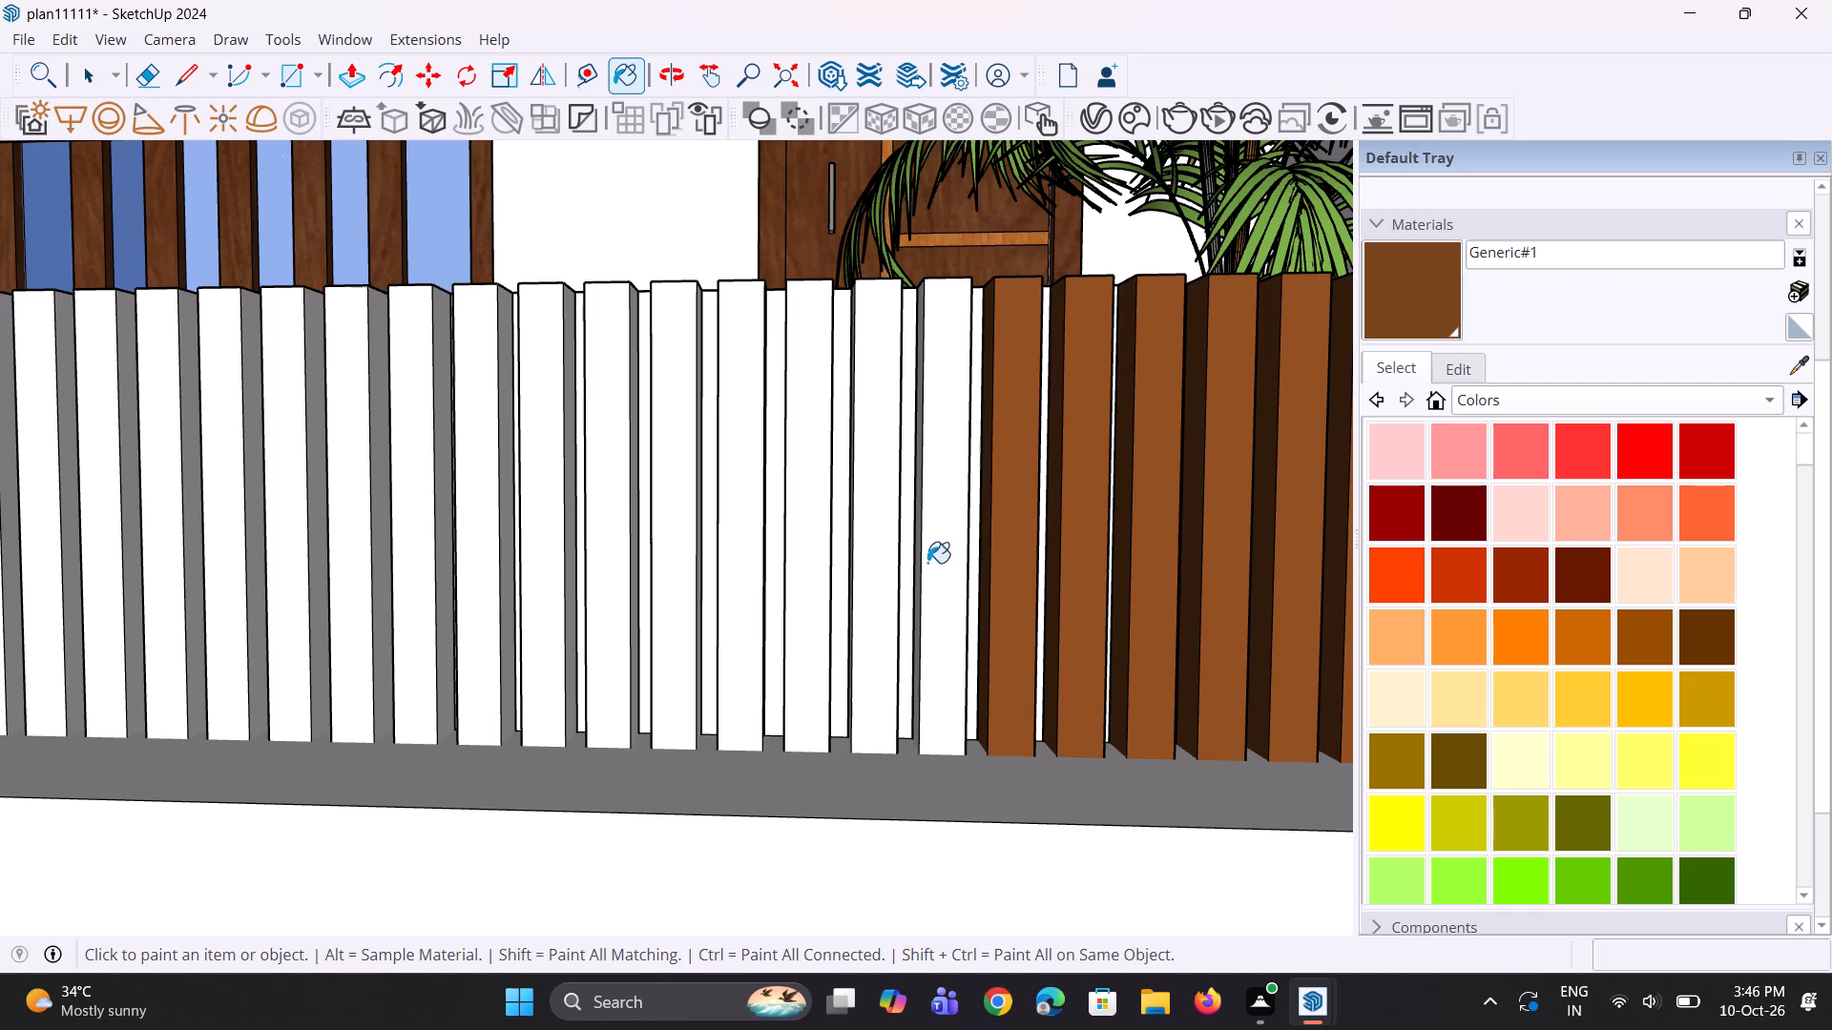
left_click(926, 564)
left_click(864, 564)
left_click(802, 562)
left_click(767, 576)
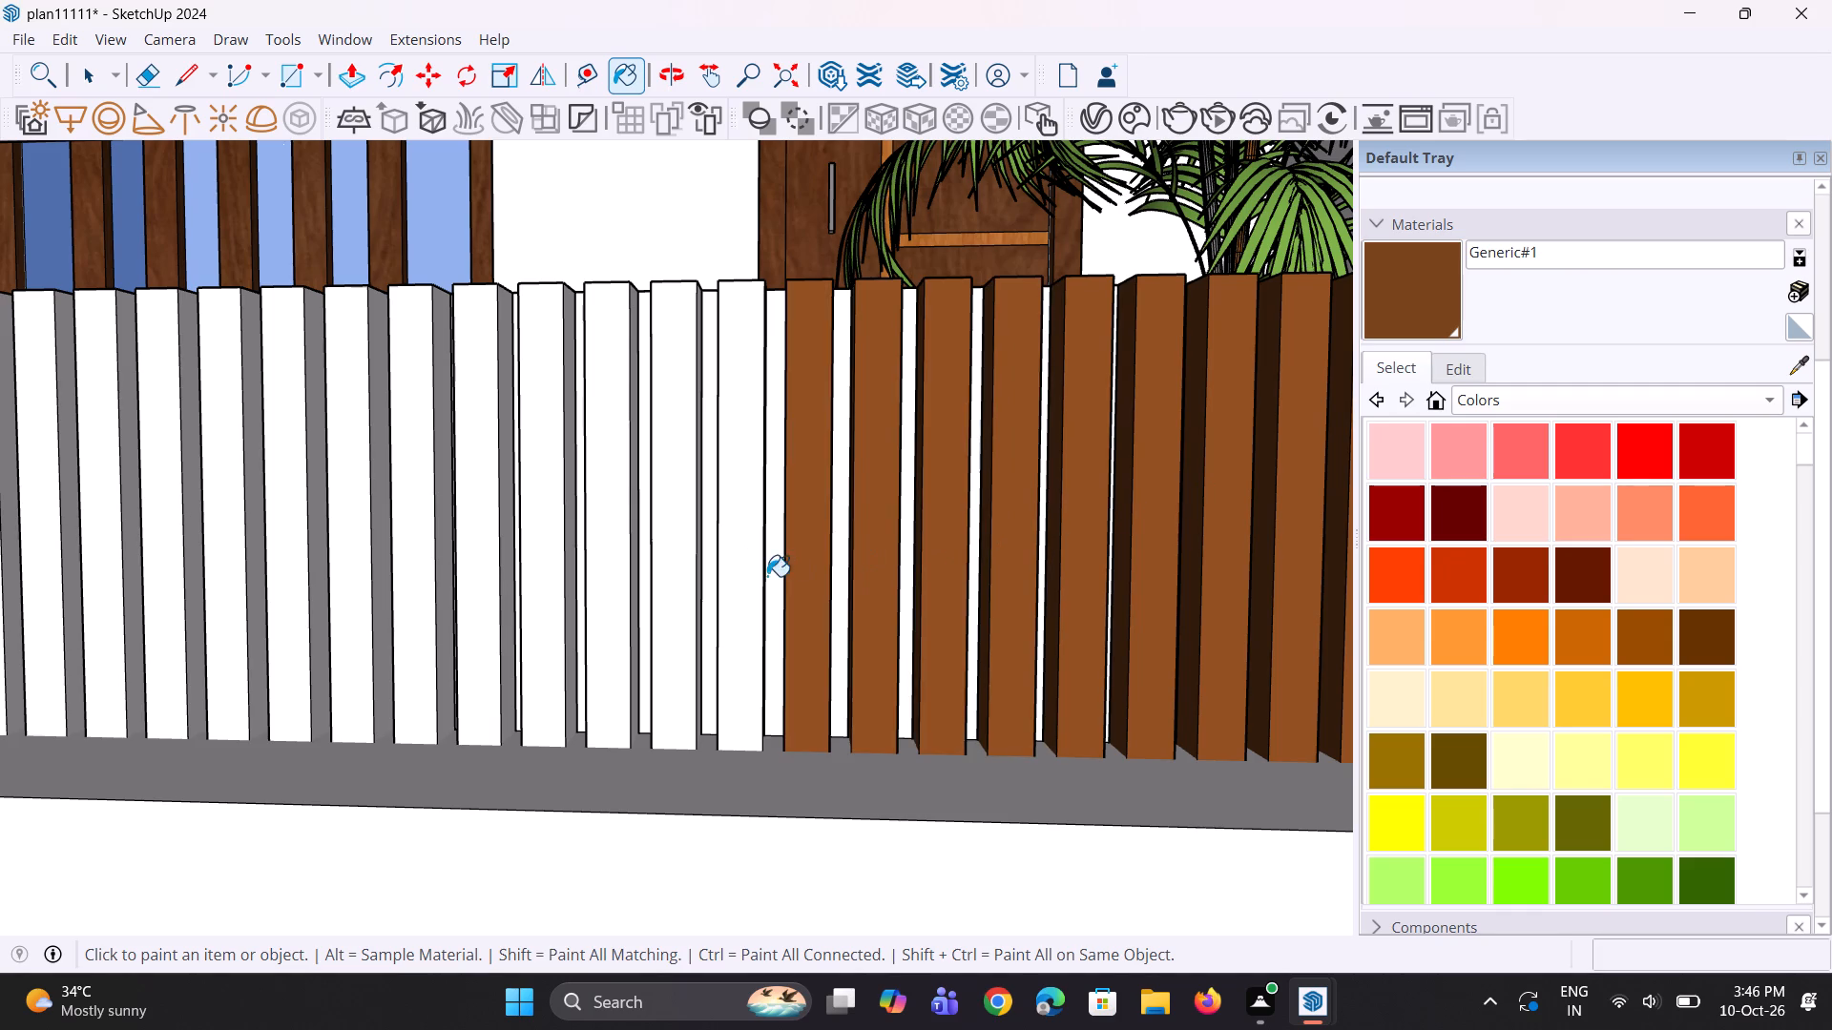
left_click(690, 568)
left_click(625, 572)
Paint another twelve slats with Generic#1 along the top left balcony's railing, from the door toward the window.
scroll(888, 509, "down", 4)
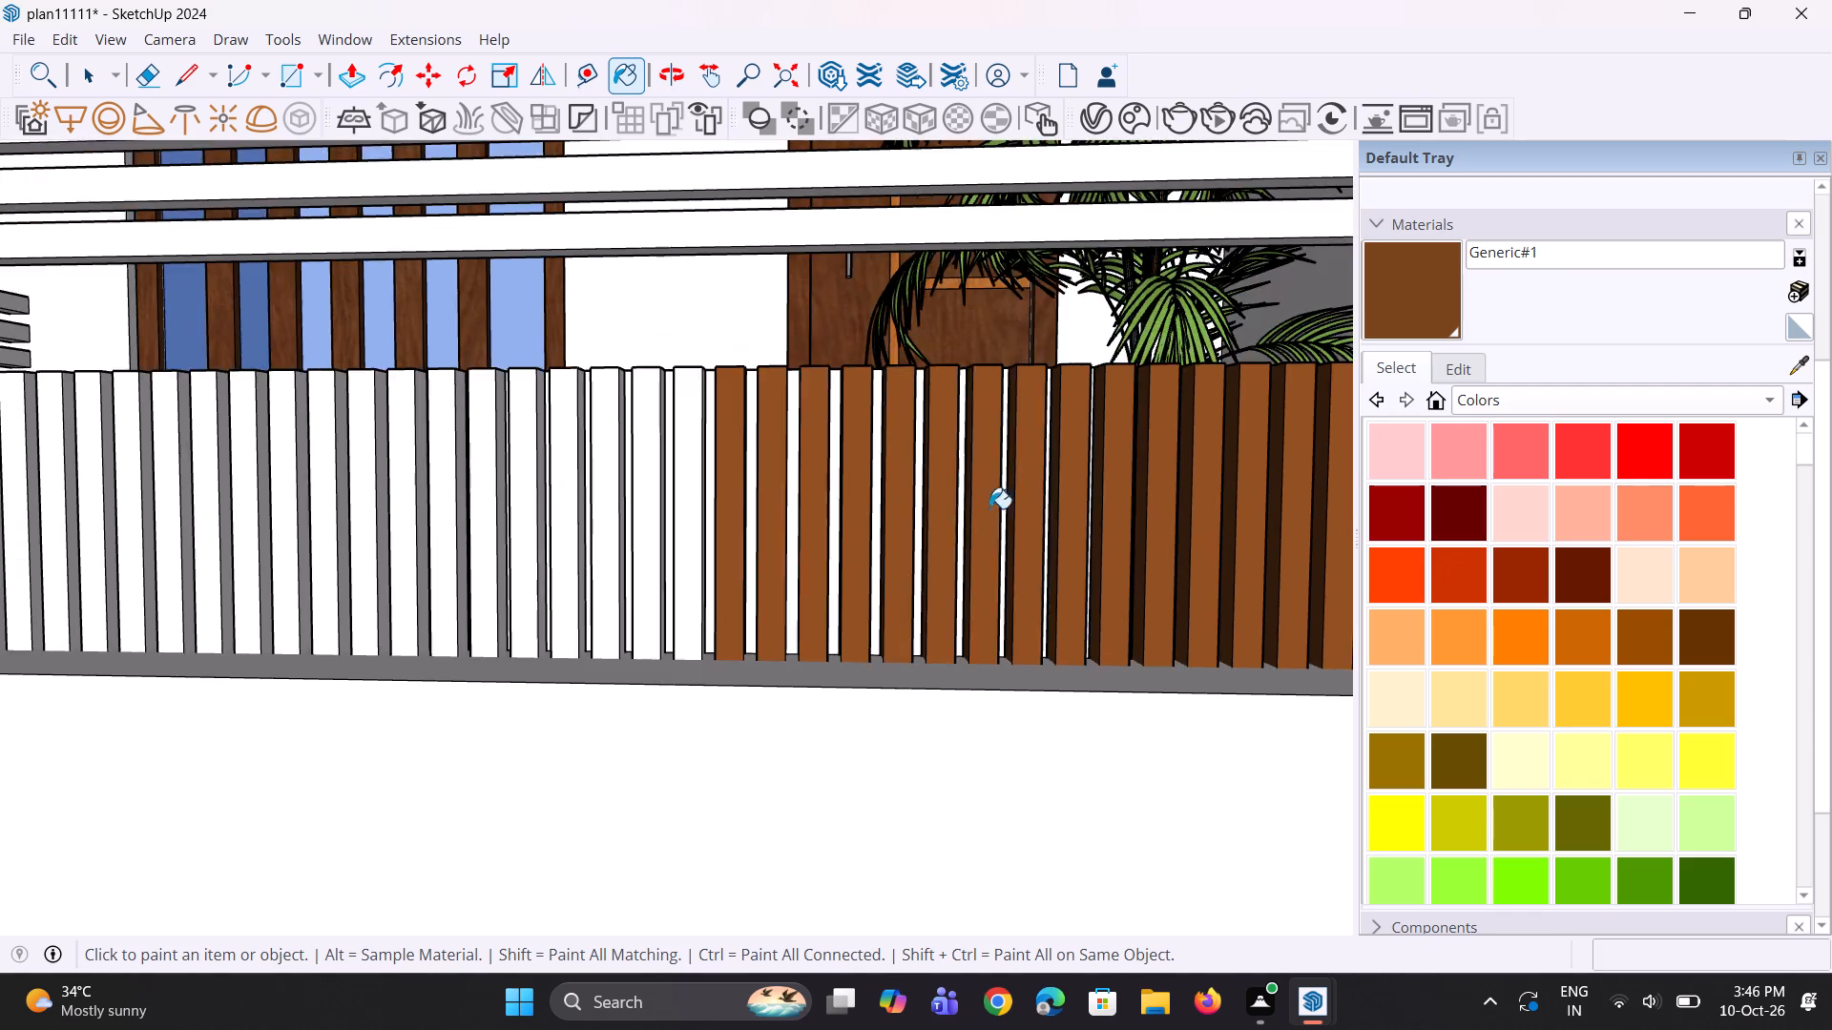
scroll(989, 508, "down", 15)
scroll(843, 475, "up", 4)
scroll(540, 429, "up", 3)
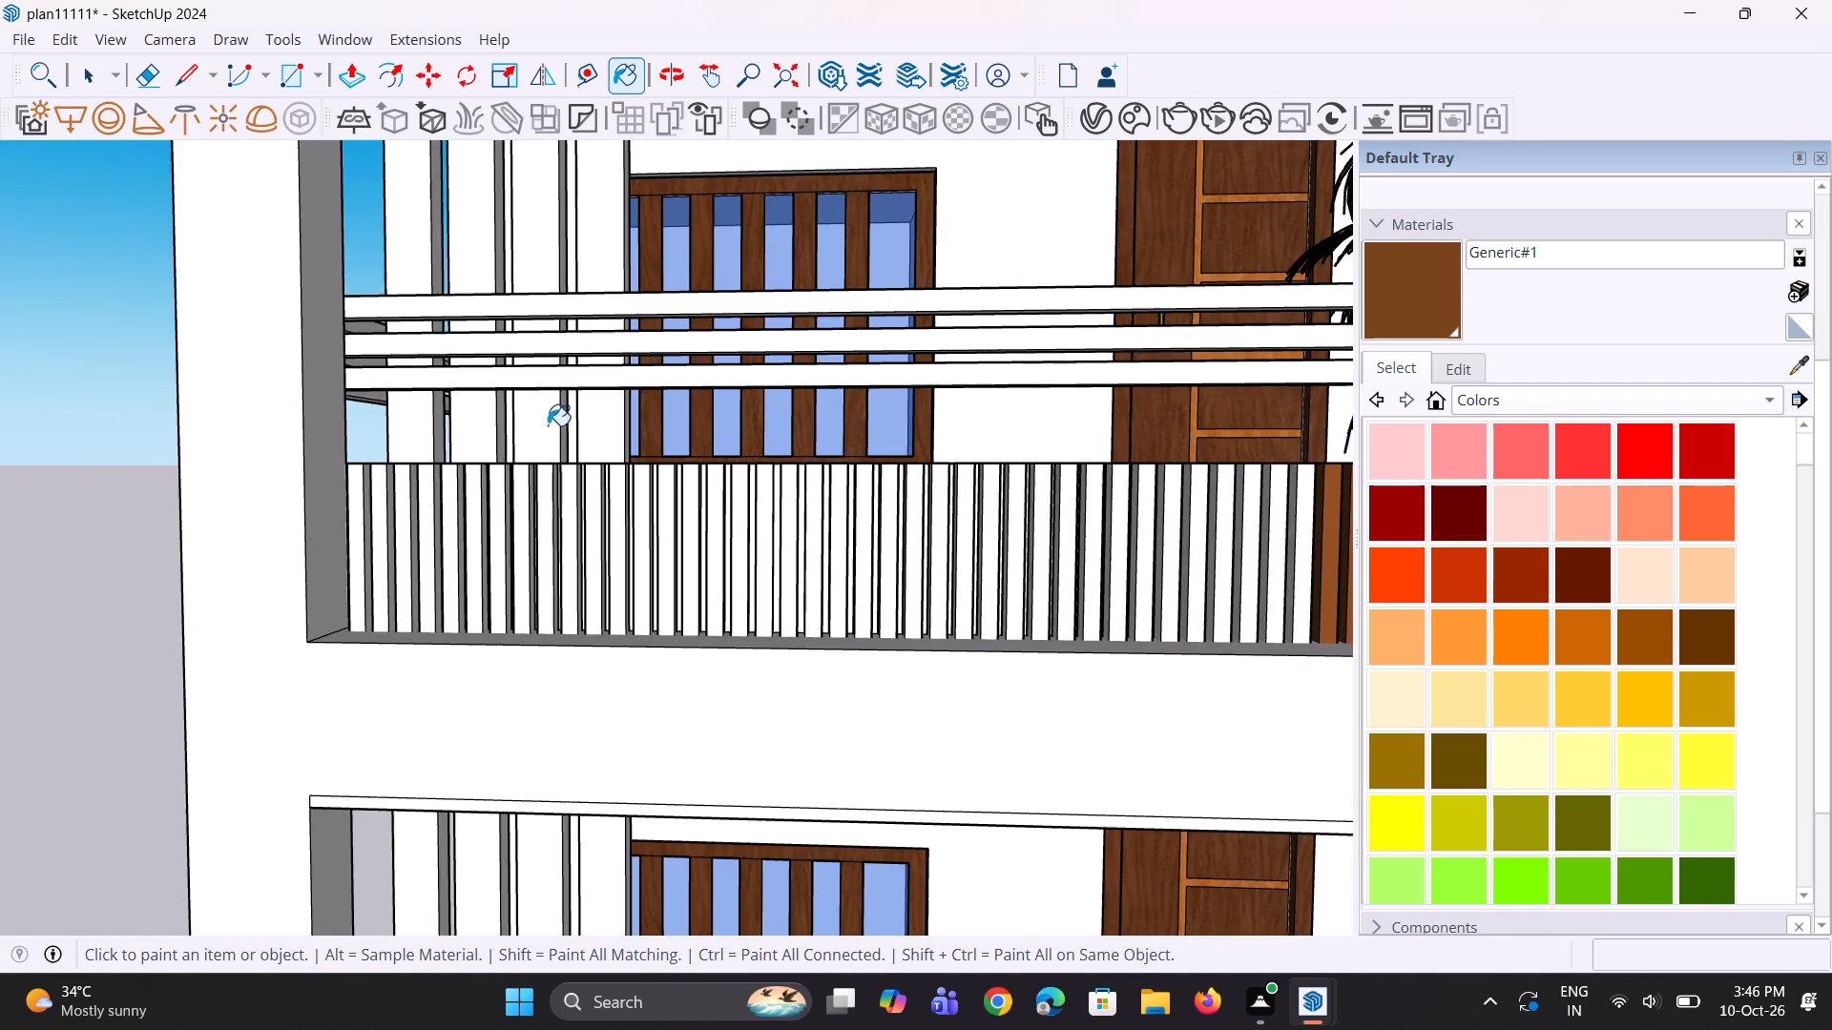
scroll(1287, 501, "up", 1)
left_click(1303, 529)
left_click(1280, 539)
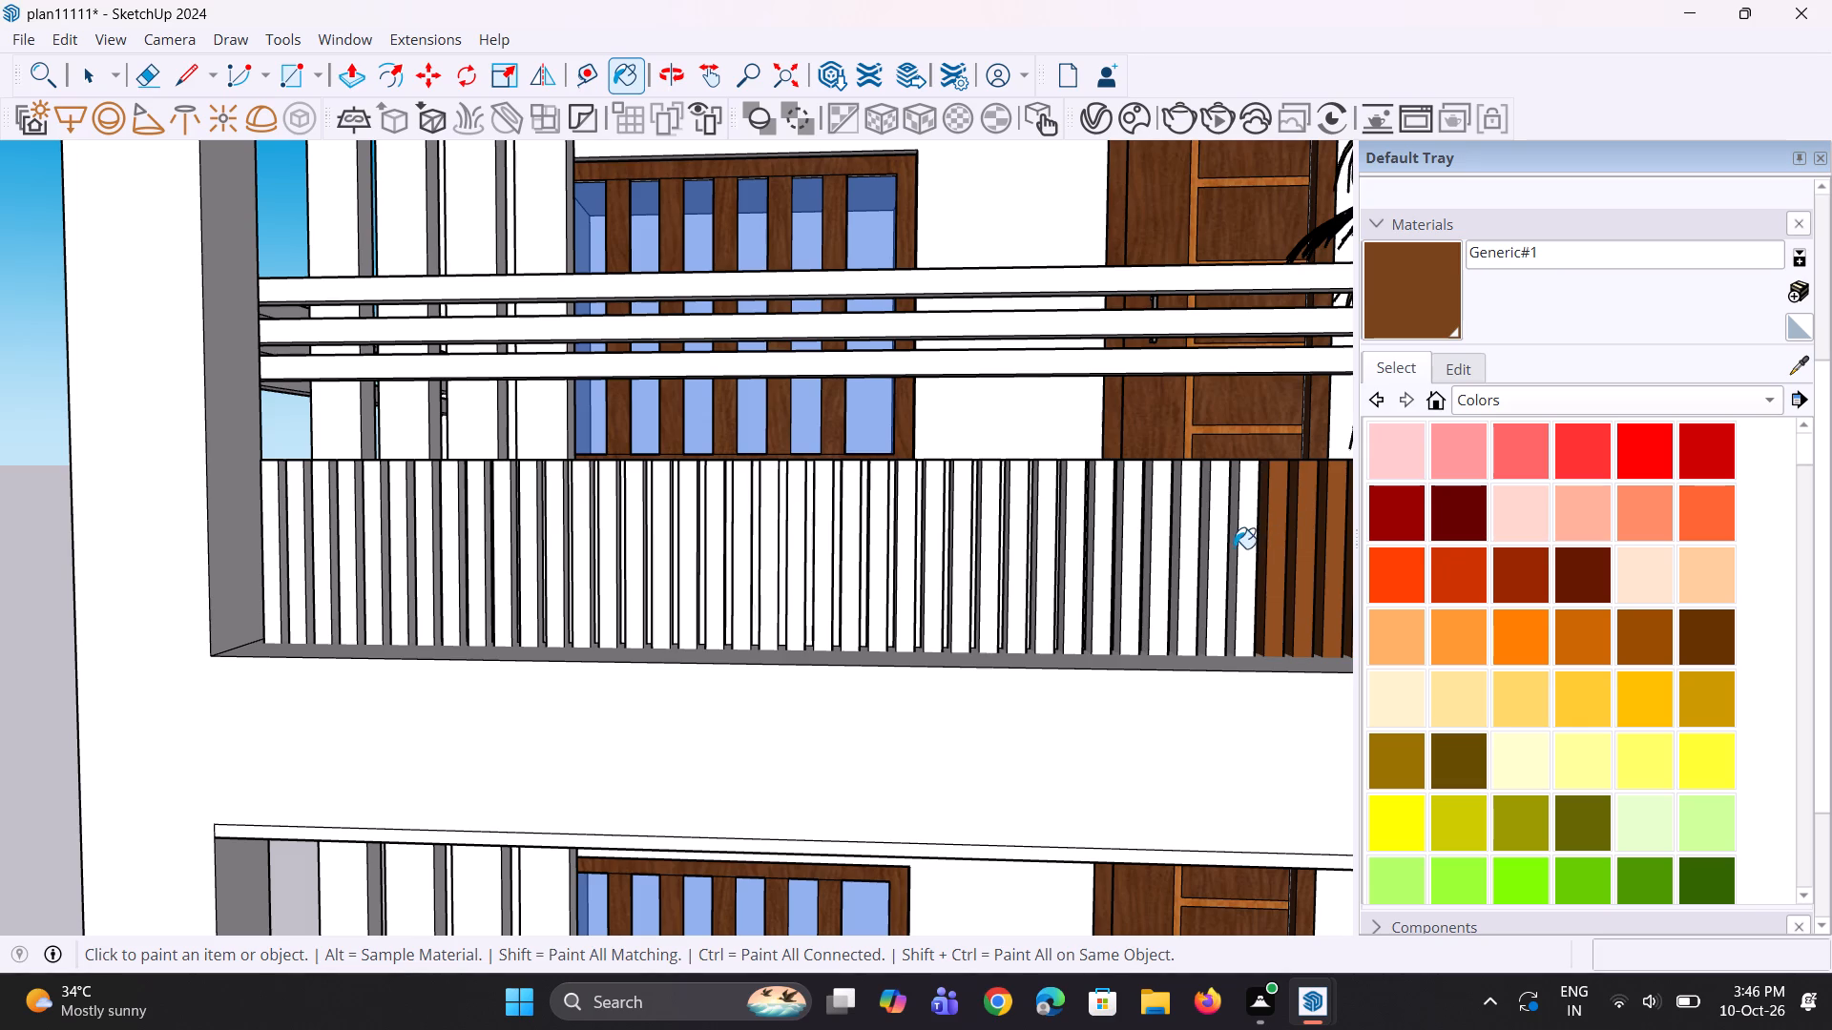
left_click(1249, 559)
left_click(1220, 562)
left_click(1192, 562)
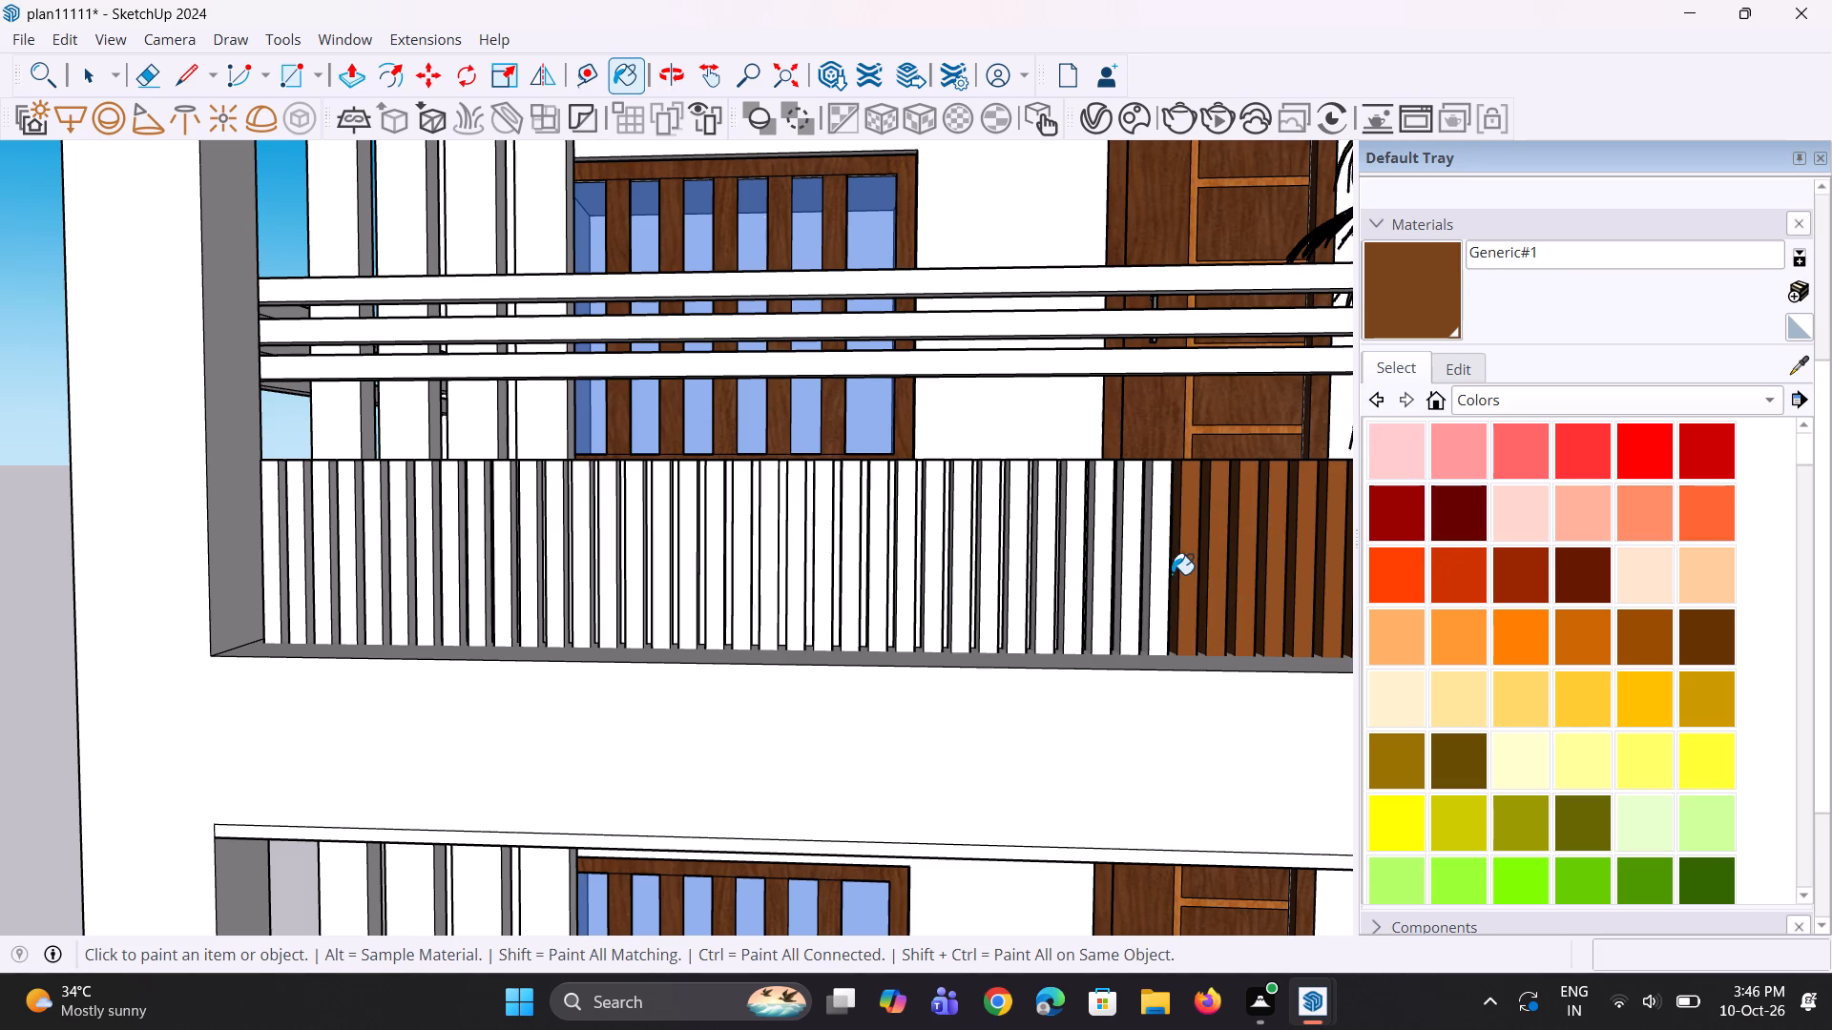
left_click(1158, 579)
left_click(1134, 582)
left_click(1109, 586)
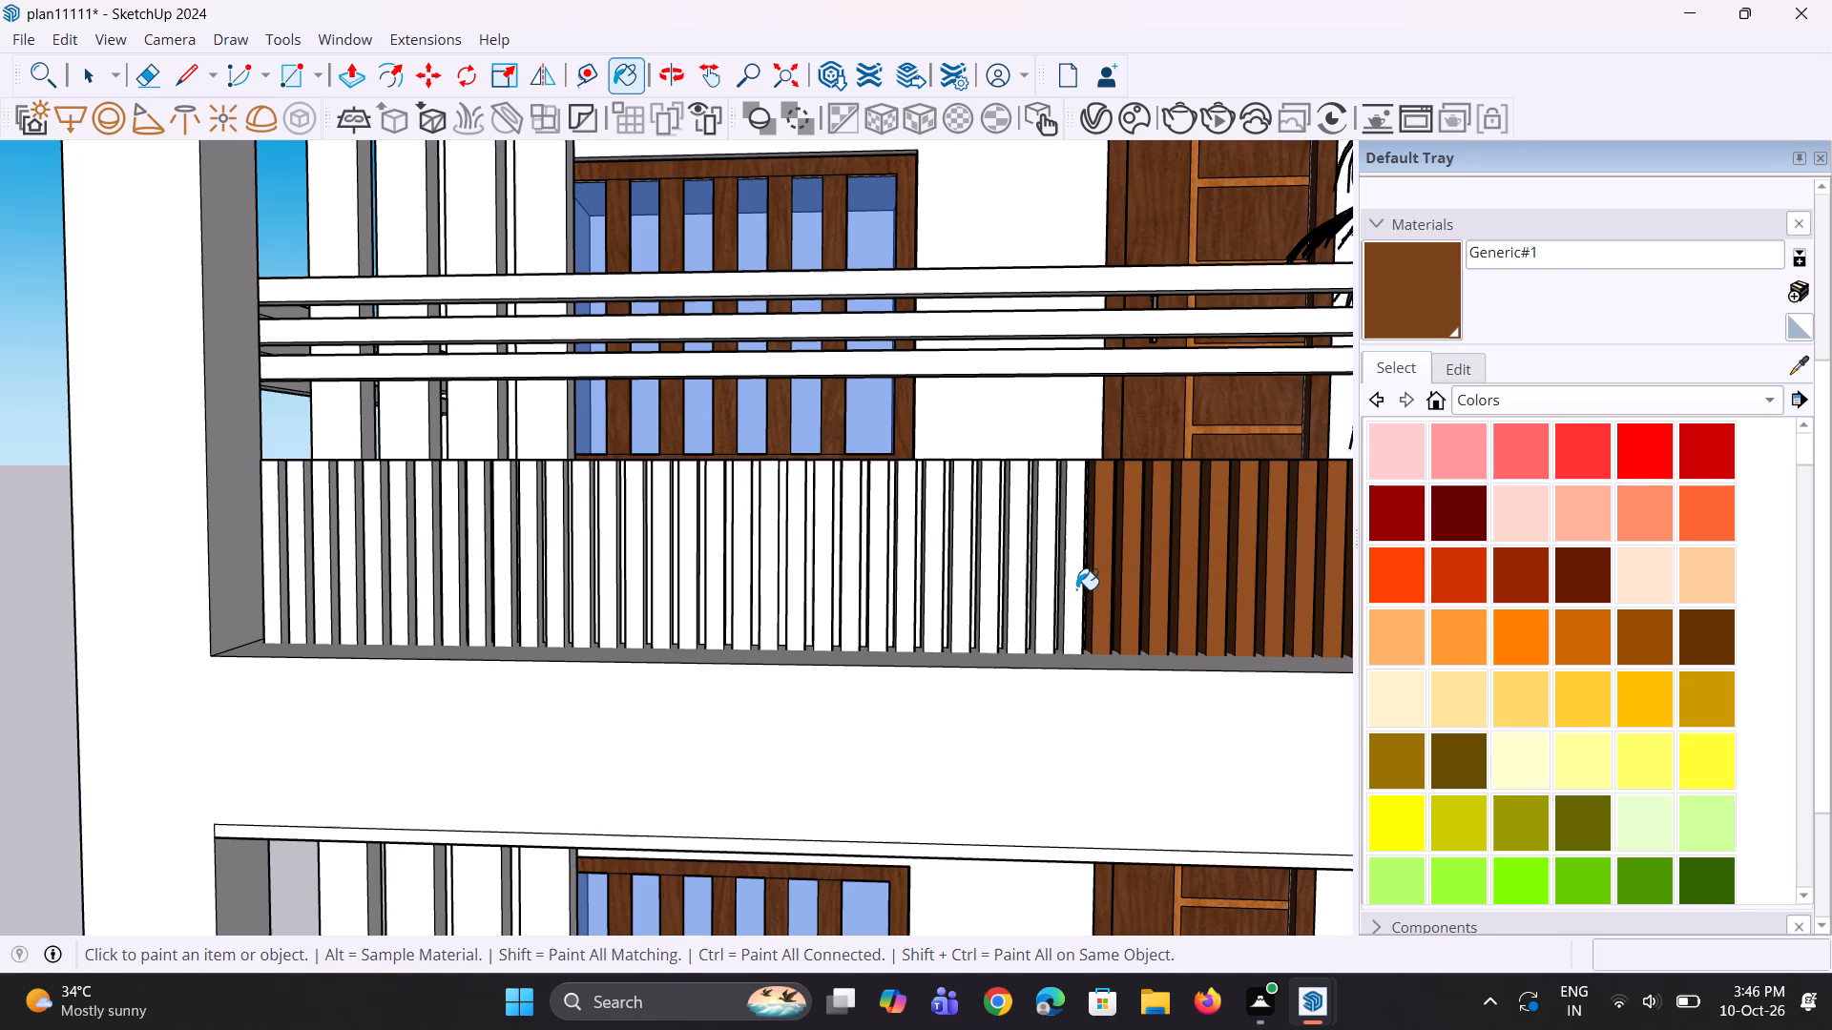
left_click(1071, 587)
left_click(1048, 595)
left_click(1022, 595)
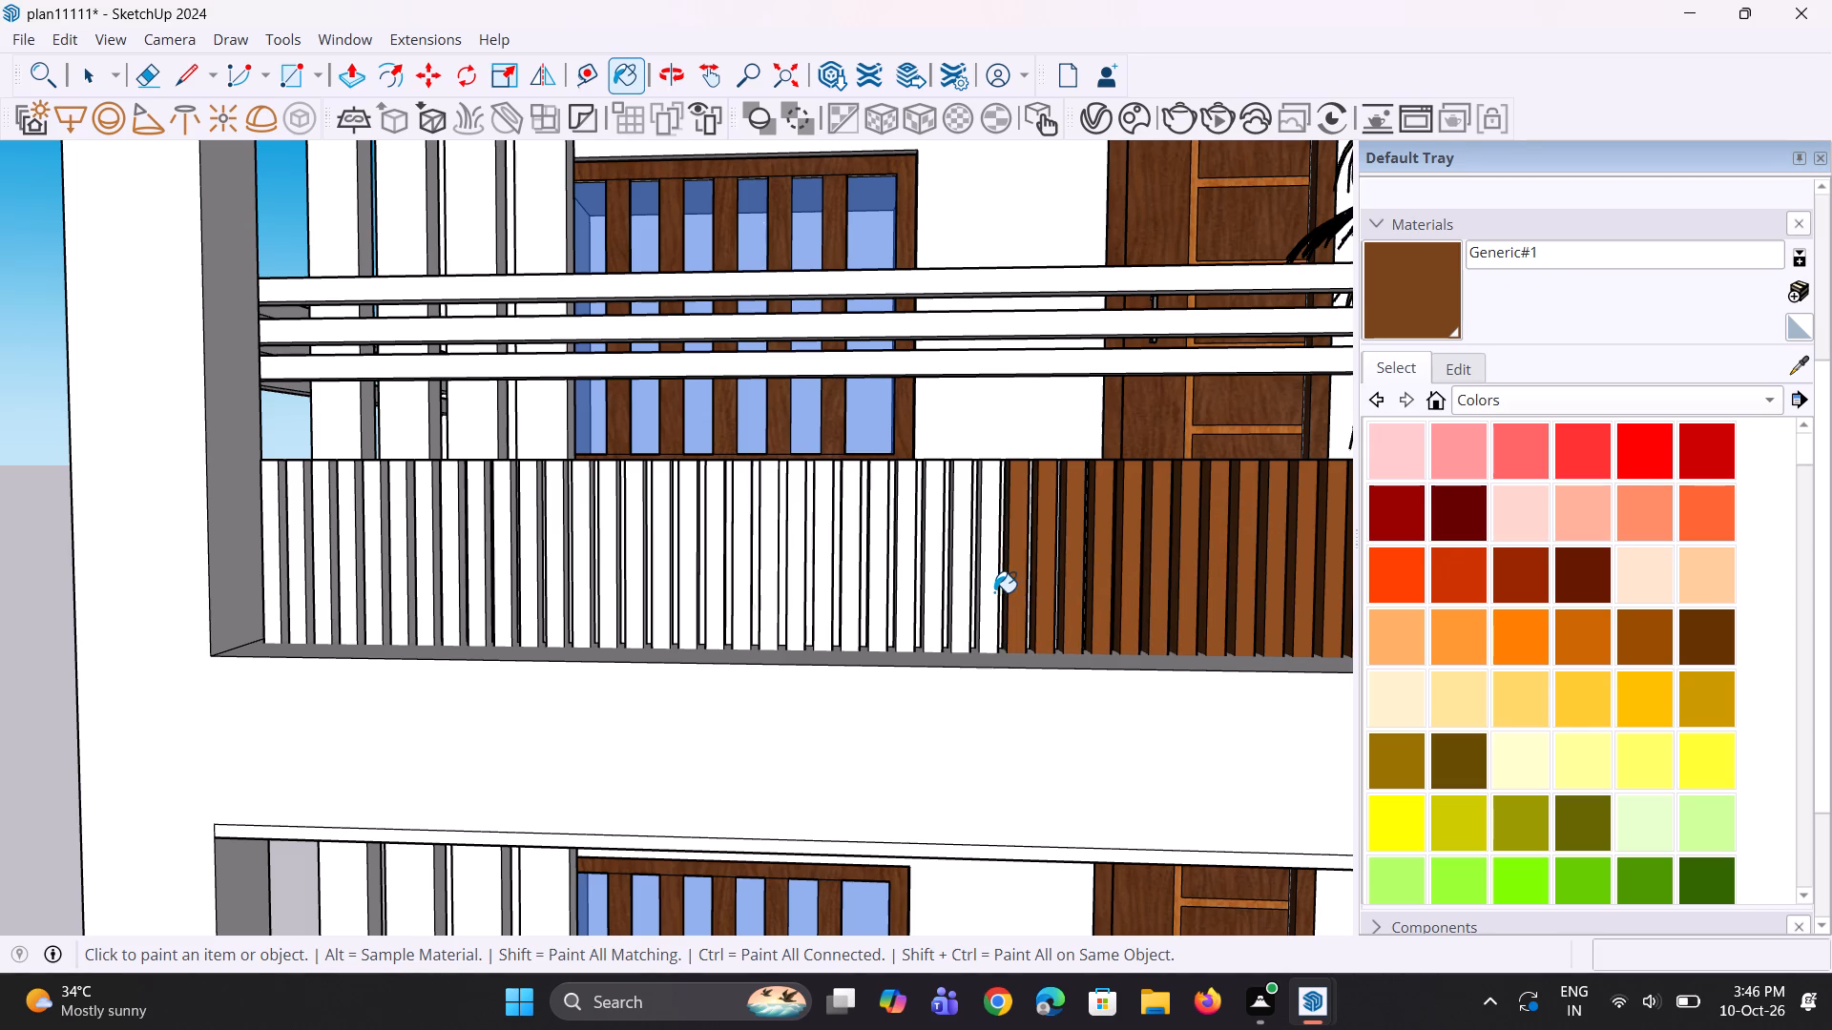
left_click(994, 592)
Paint eight more slats with Generic#1 up to and in front of the top left balcony's window, undoing a stray fill behind them.
scroll(942, 571, "up", 4)
scroll(870, 533, "up", 2)
left_click(1024, 532)
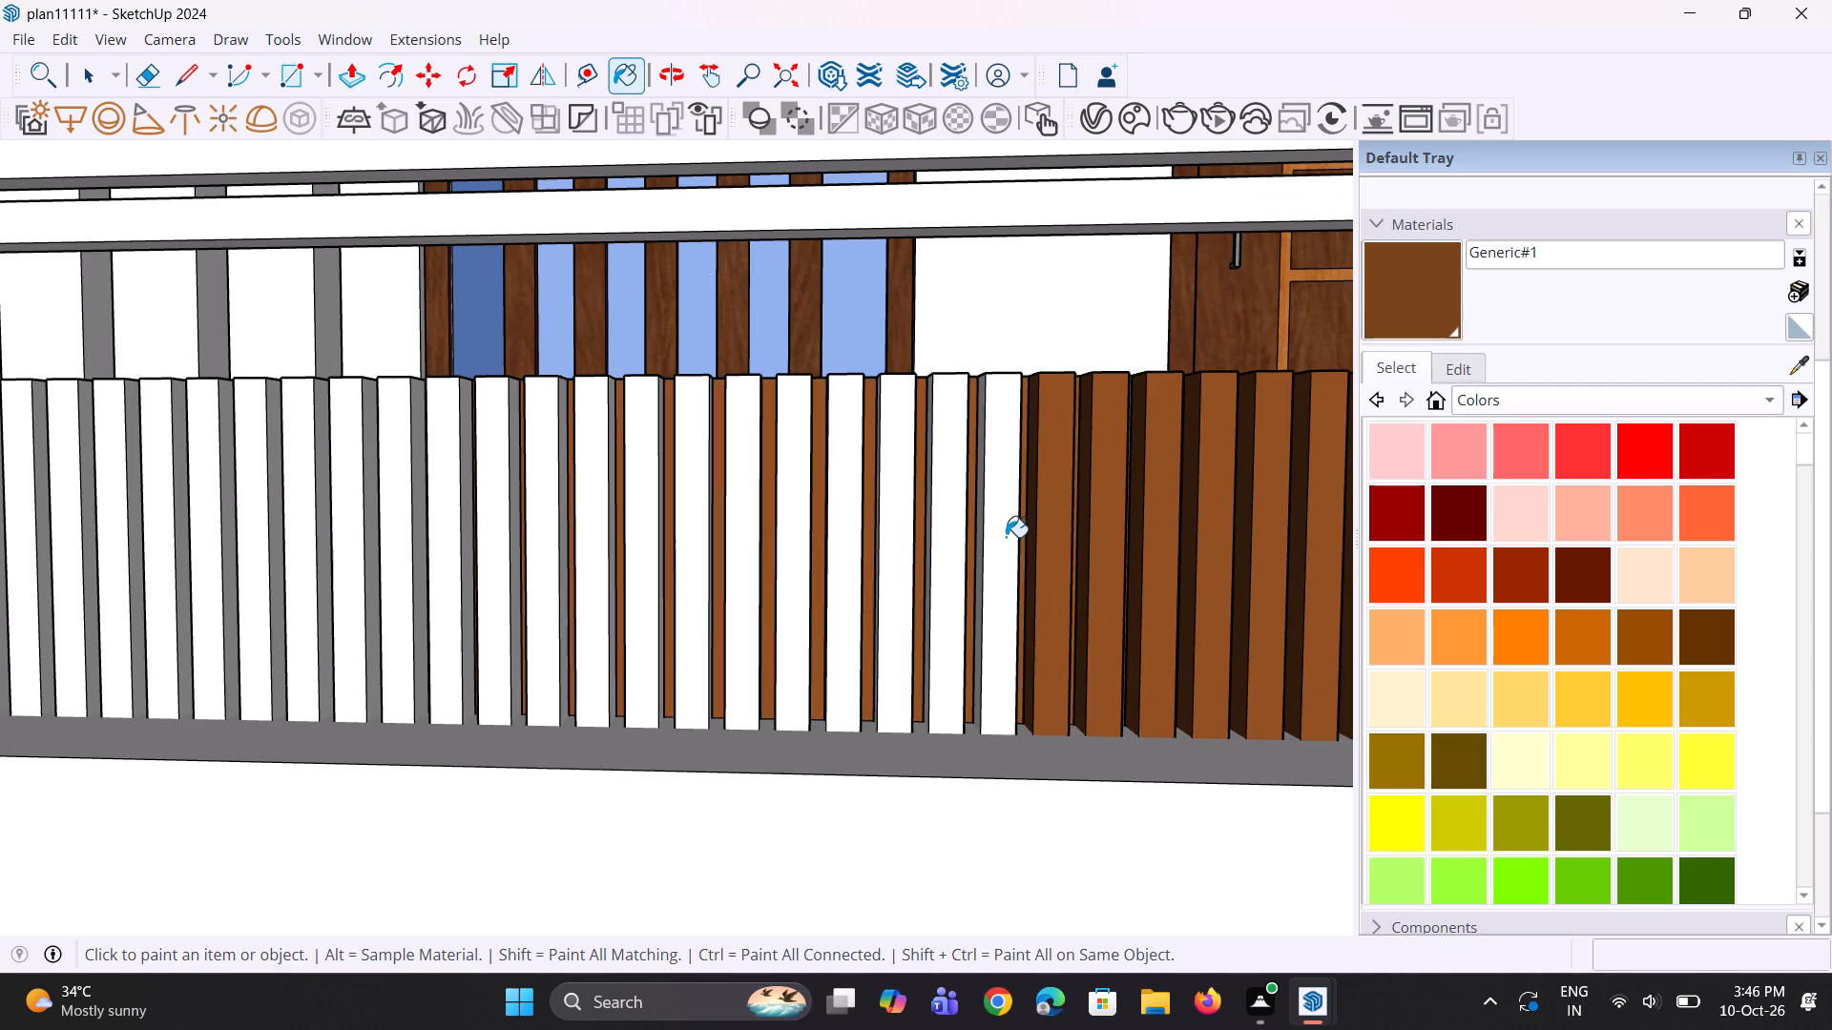
key("ctrl+z")
left_click(1010, 550)
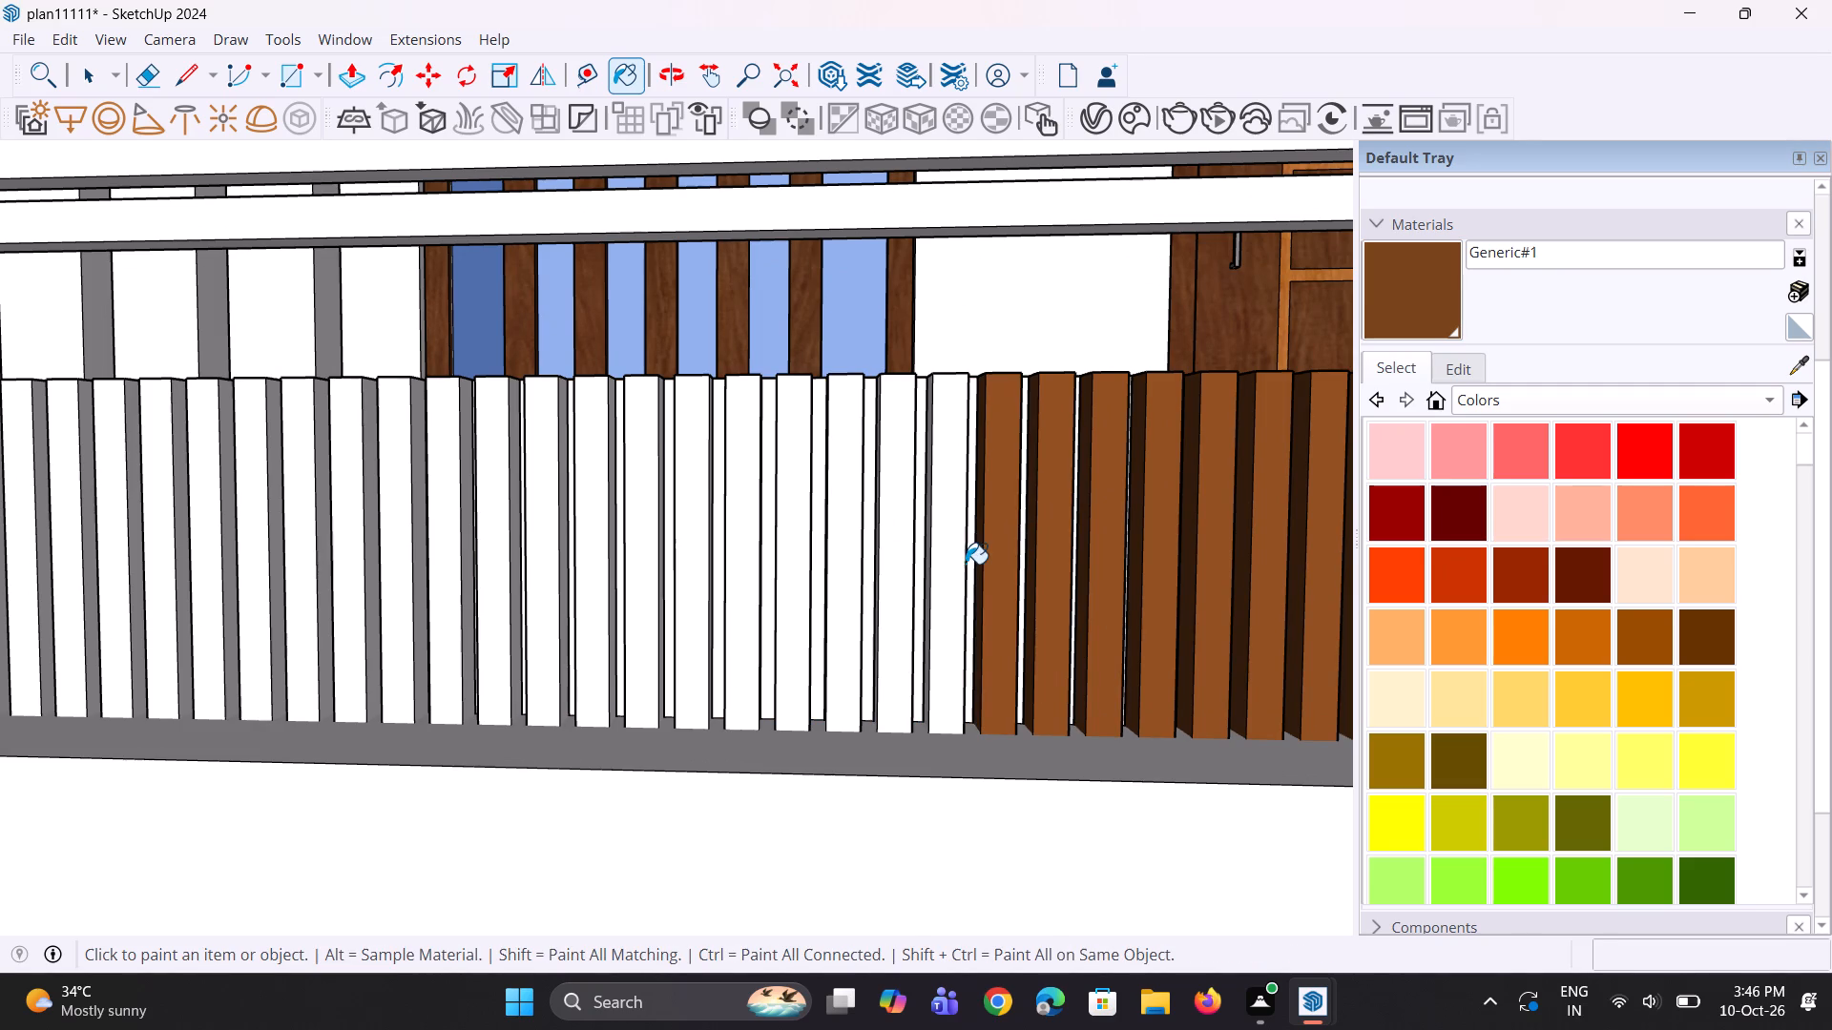
left_click(964, 565)
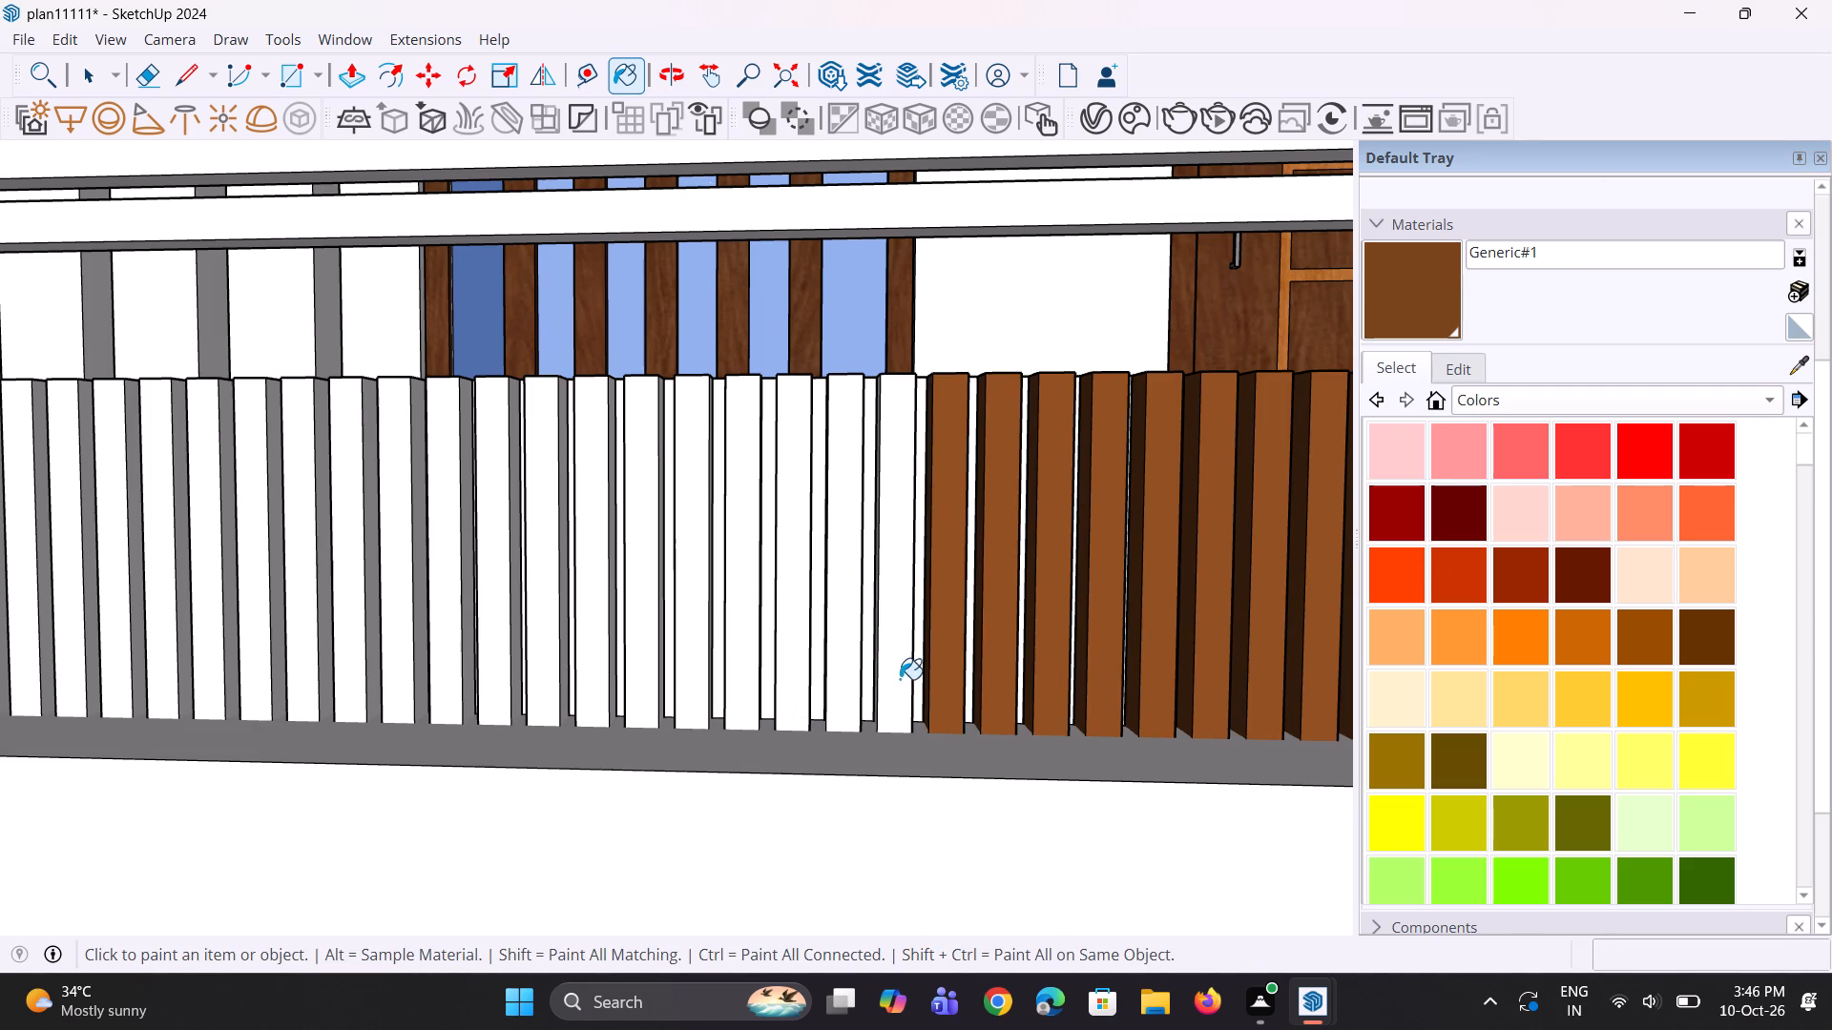
left_click(908, 677)
left_click(851, 668)
left_click(800, 684)
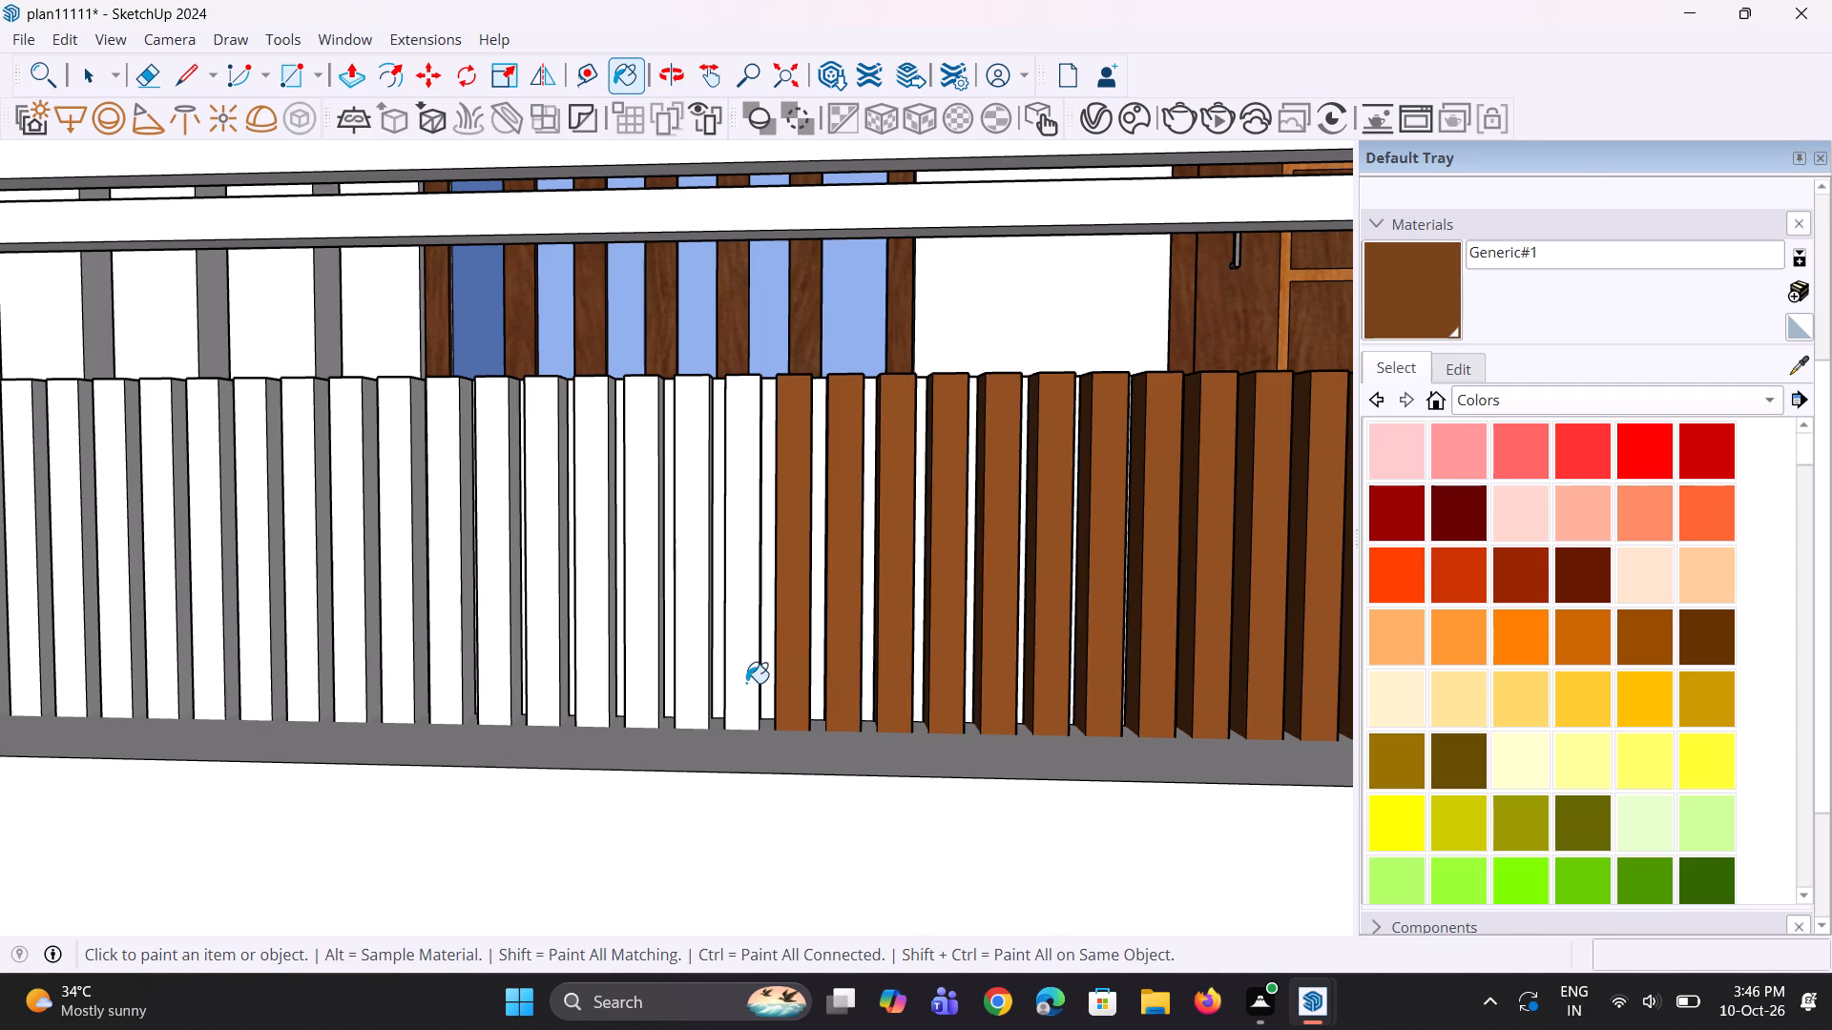
left_click(746, 683)
left_click(694, 698)
left_click(636, 697)
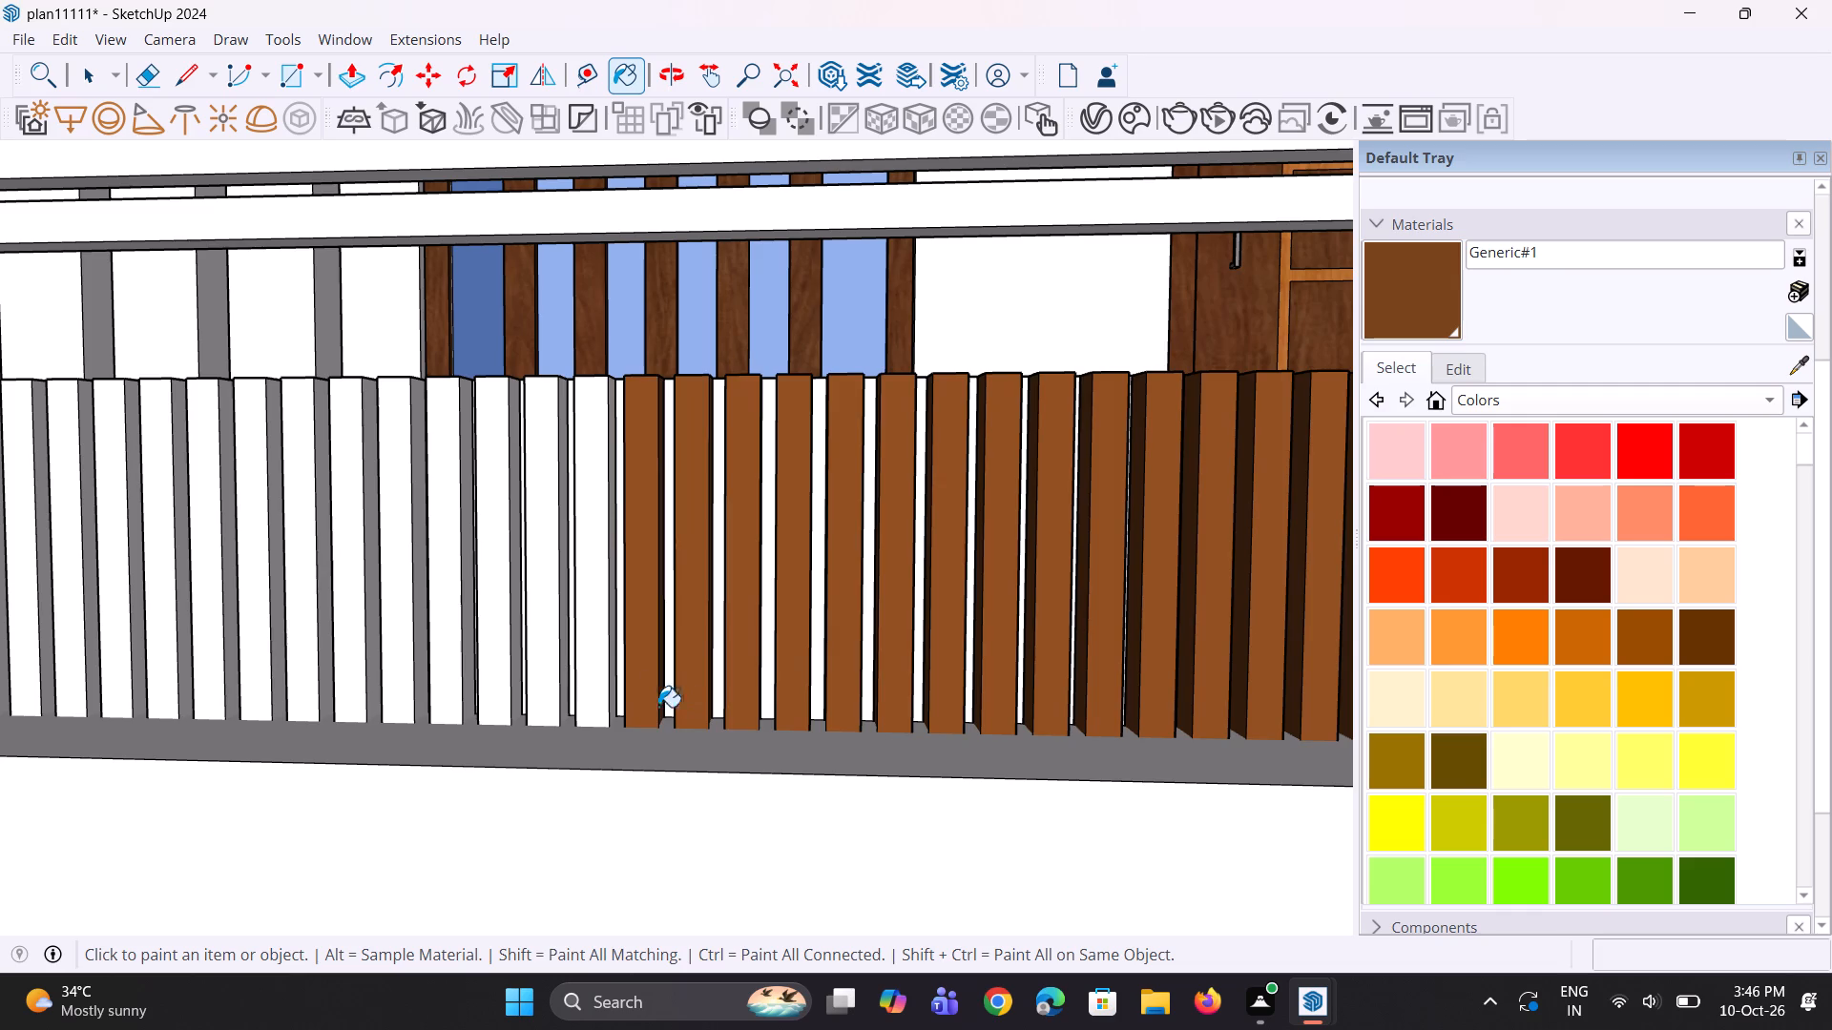
Extend the Generic#1 run by six slats past the far edge of the top left balcony's window.
scroll(823, 722, "down", 2)
scroll(577, 685, "up", 2)
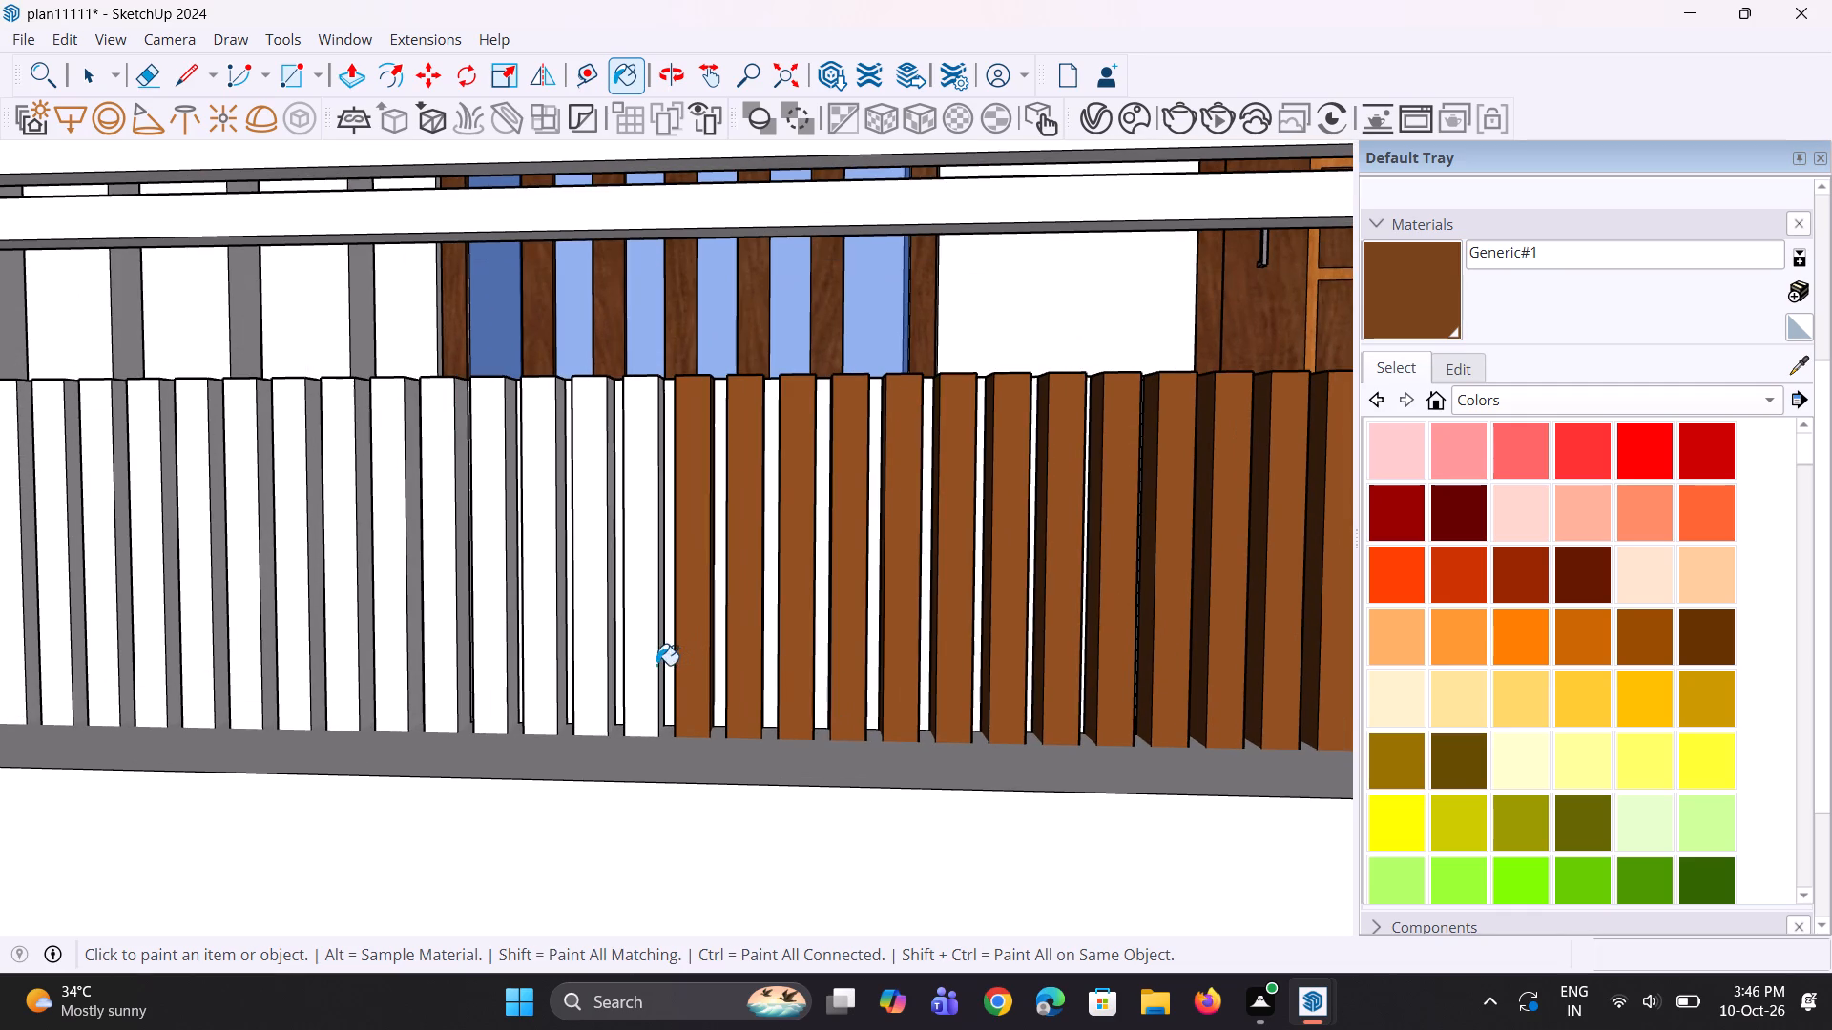
left_click(656, 665)
left_click(600, 680)
left_click(552, 686)
left_click(505, 697)
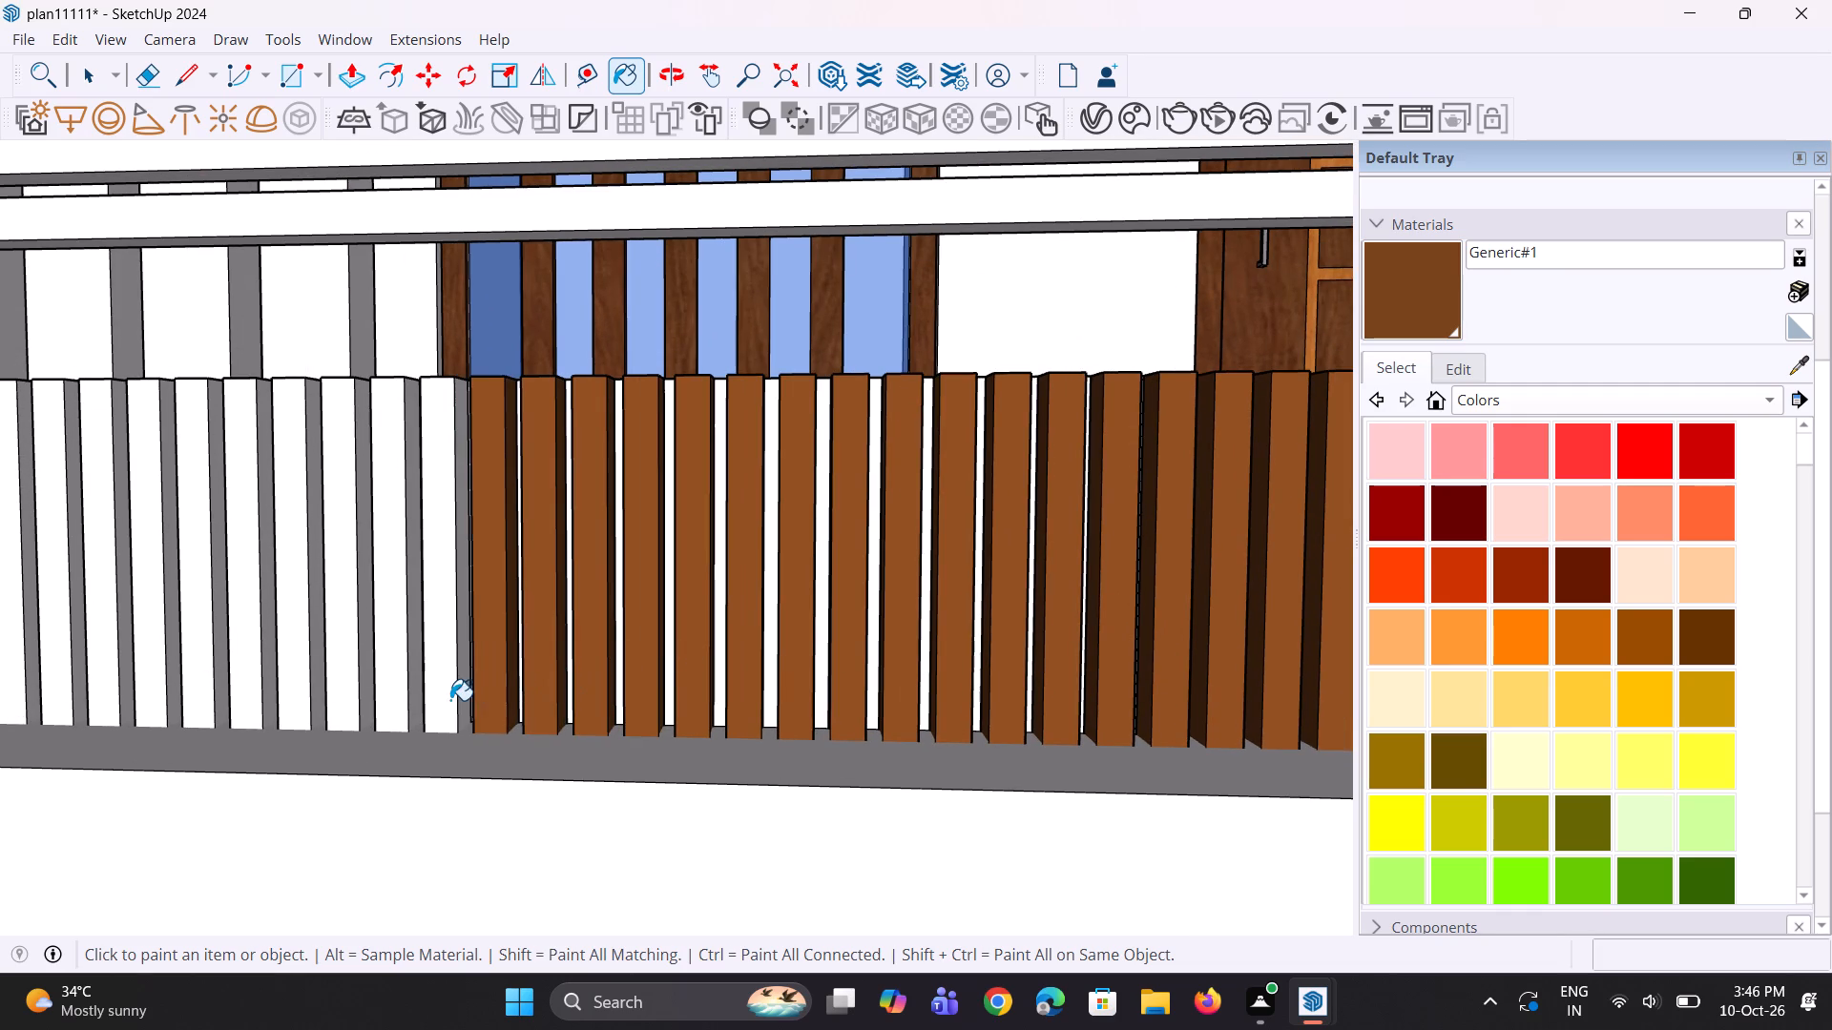
left_click(448, 700)
left_click(407, 701)
Paint the last thirteen white slats of the top left balcony's railing with Generic#1, up to the outer wall, undoing a stray fill behind them.
scroll(828, 725, "down", 10)
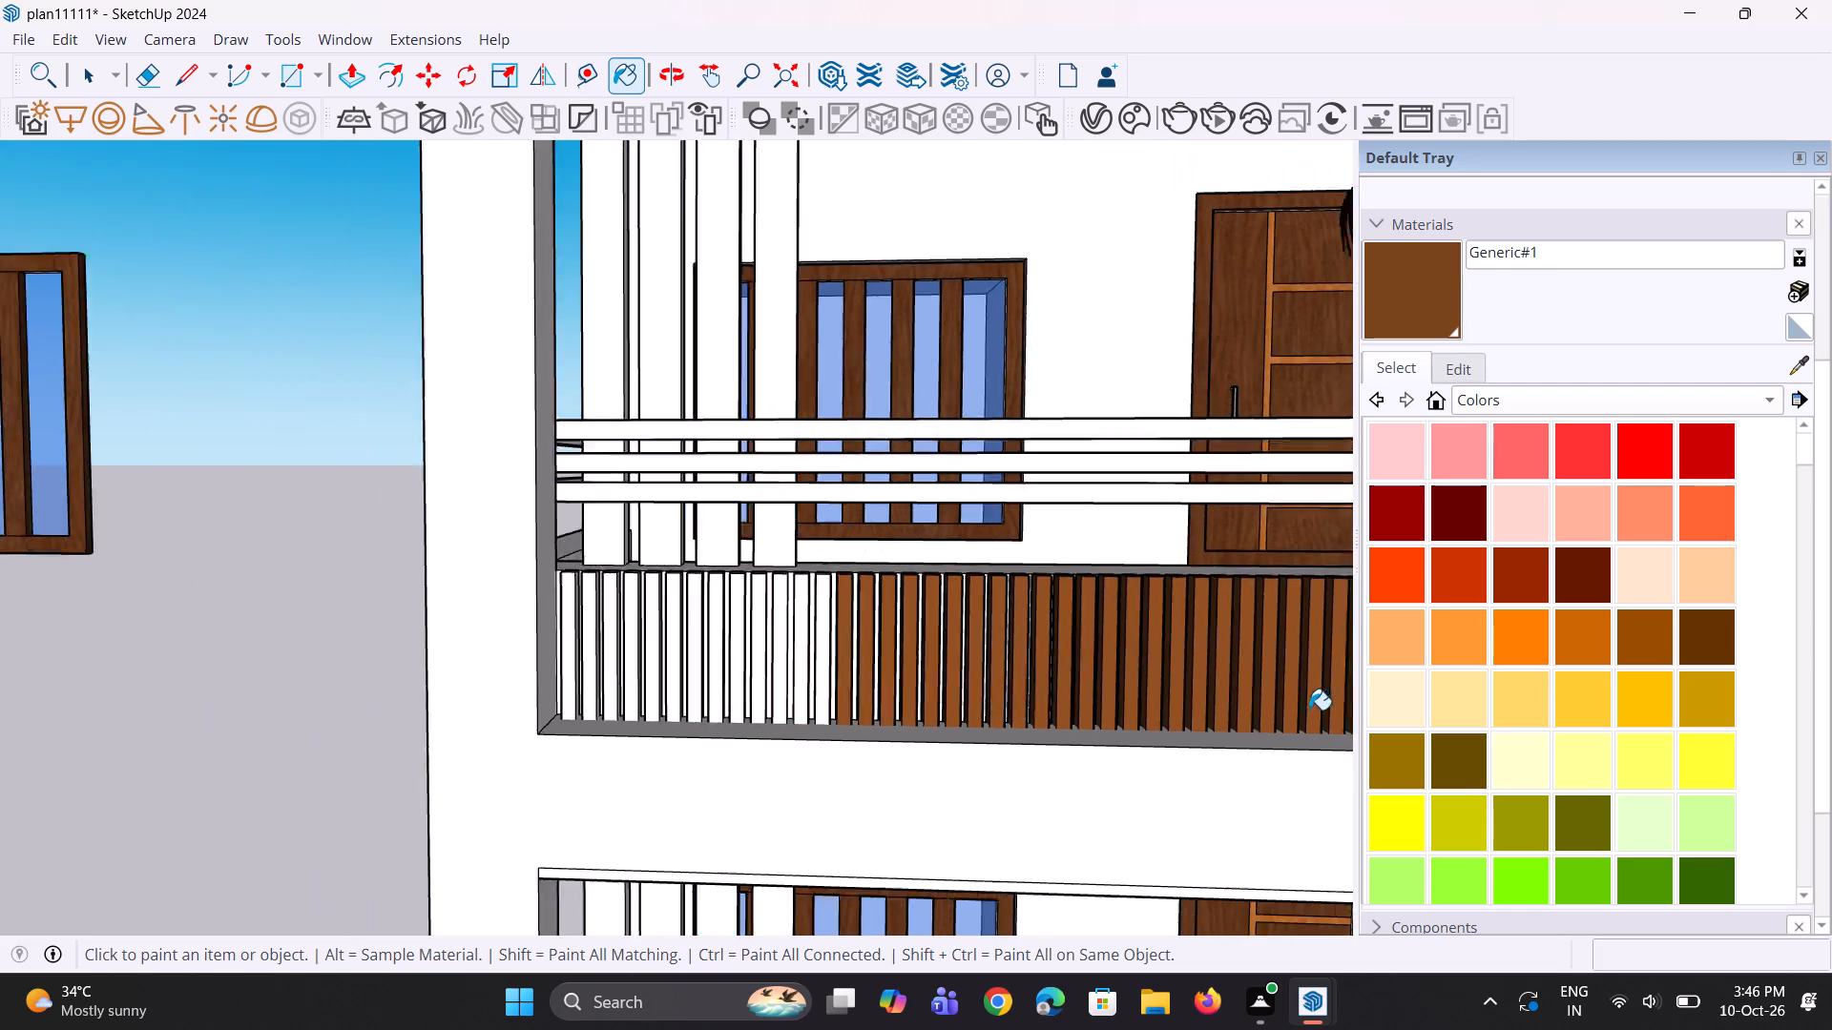
scroll(1309, 710, "down", 2)
scroll(636, 635, "up", 7)
scroll(1022, 672, "up", 3)
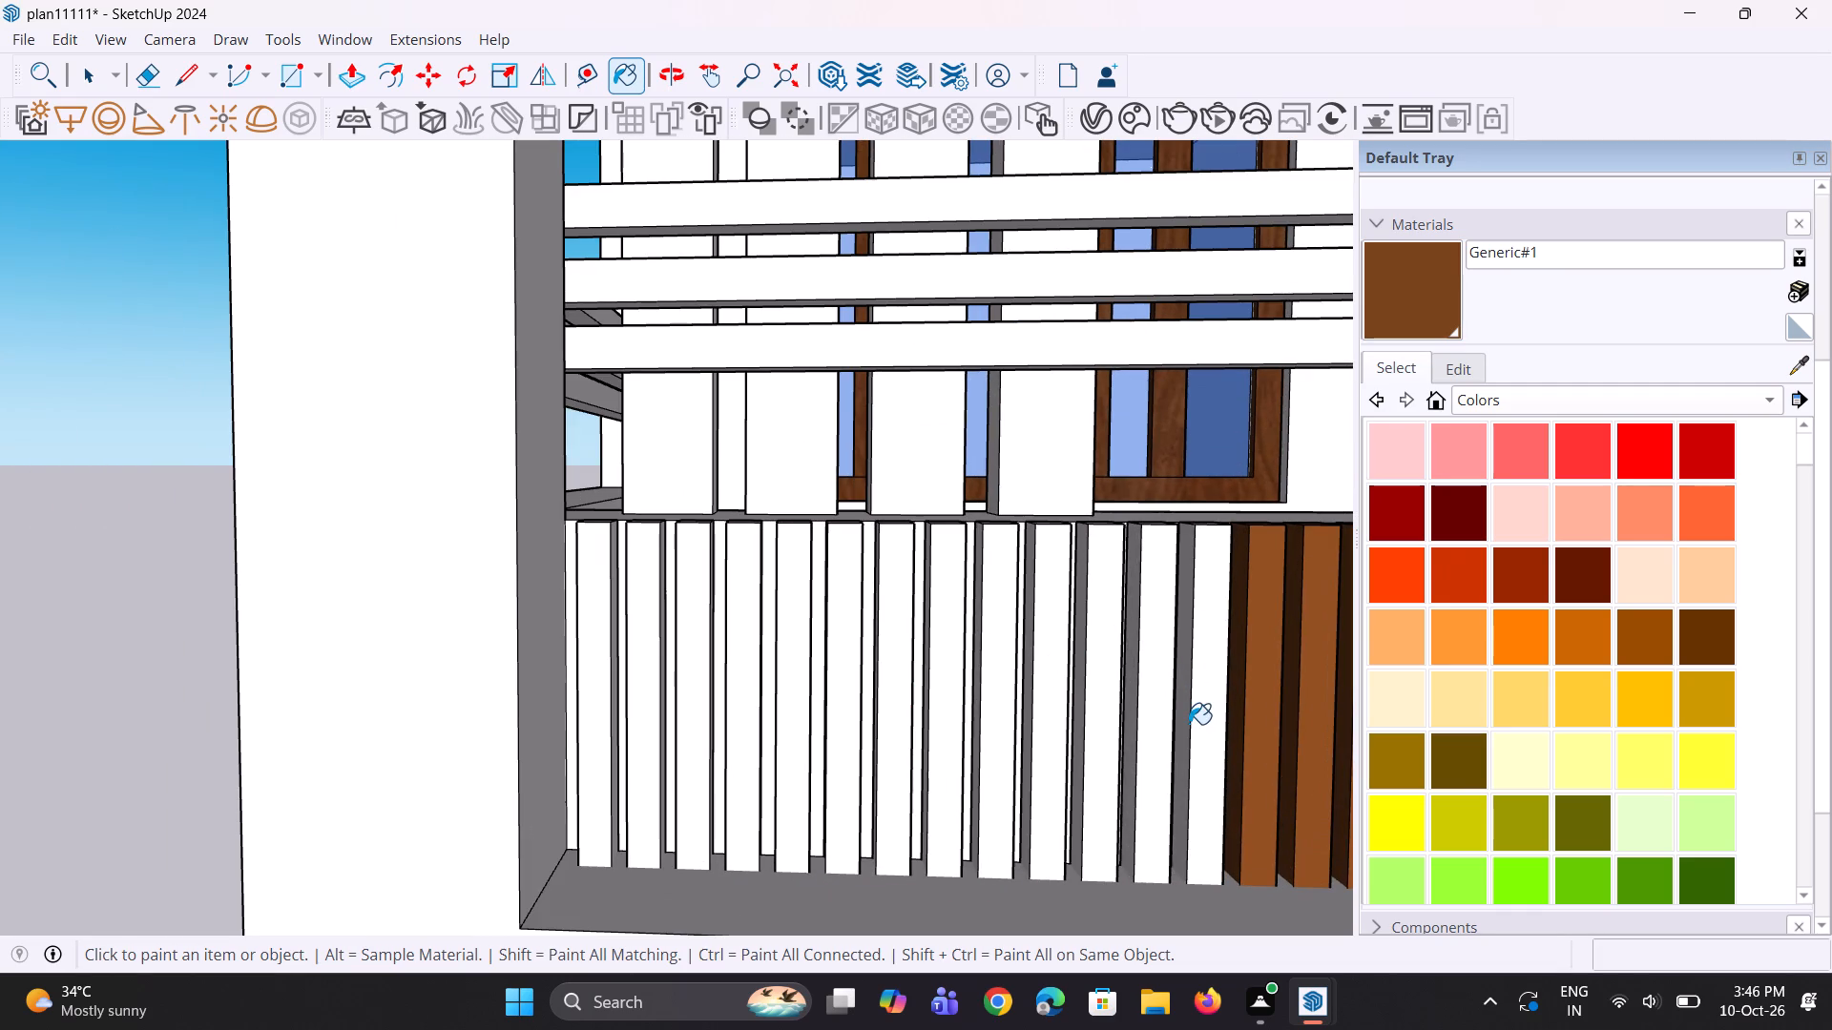
left_click(1189, 724)
left_click(1160, 747)
left_click(1095, 762)
left_click(1025, 774)
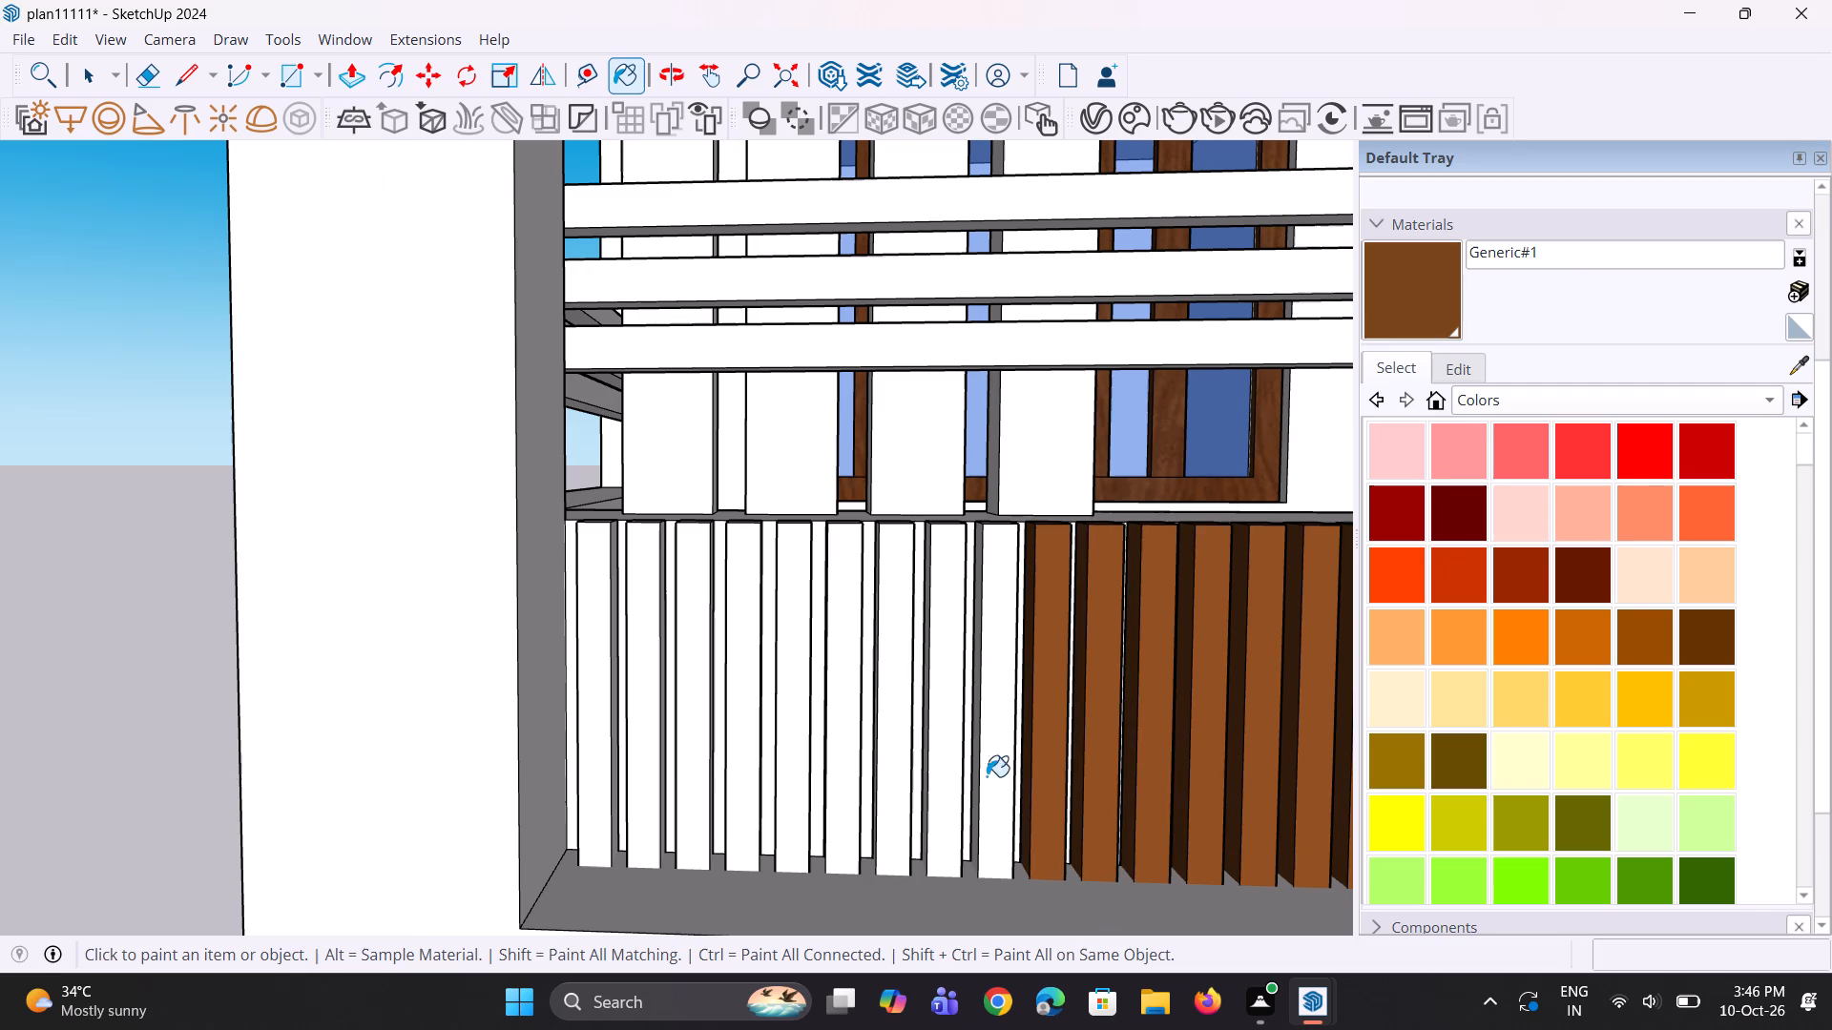
left_click(981, 776)
left_click(912, 789)
left_click(934, 789)
left_click(816, 798)
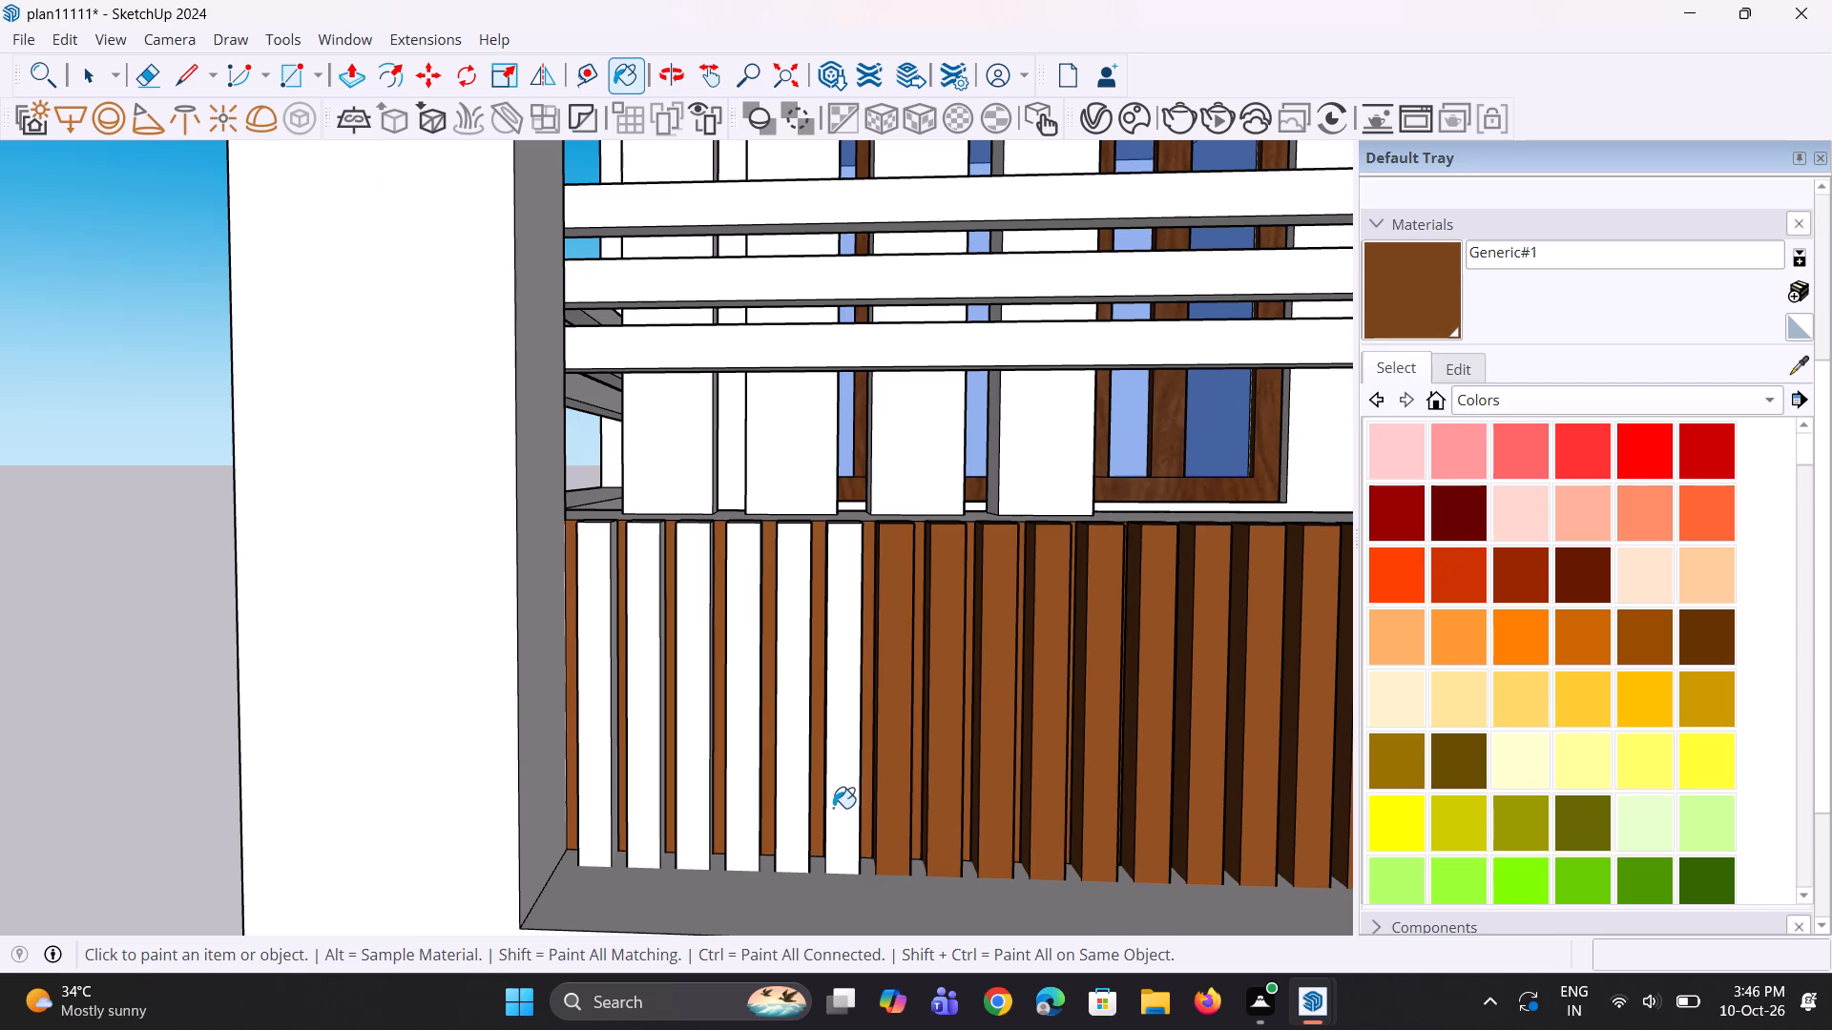
key("ctrl+z")
left_click(855, 768)
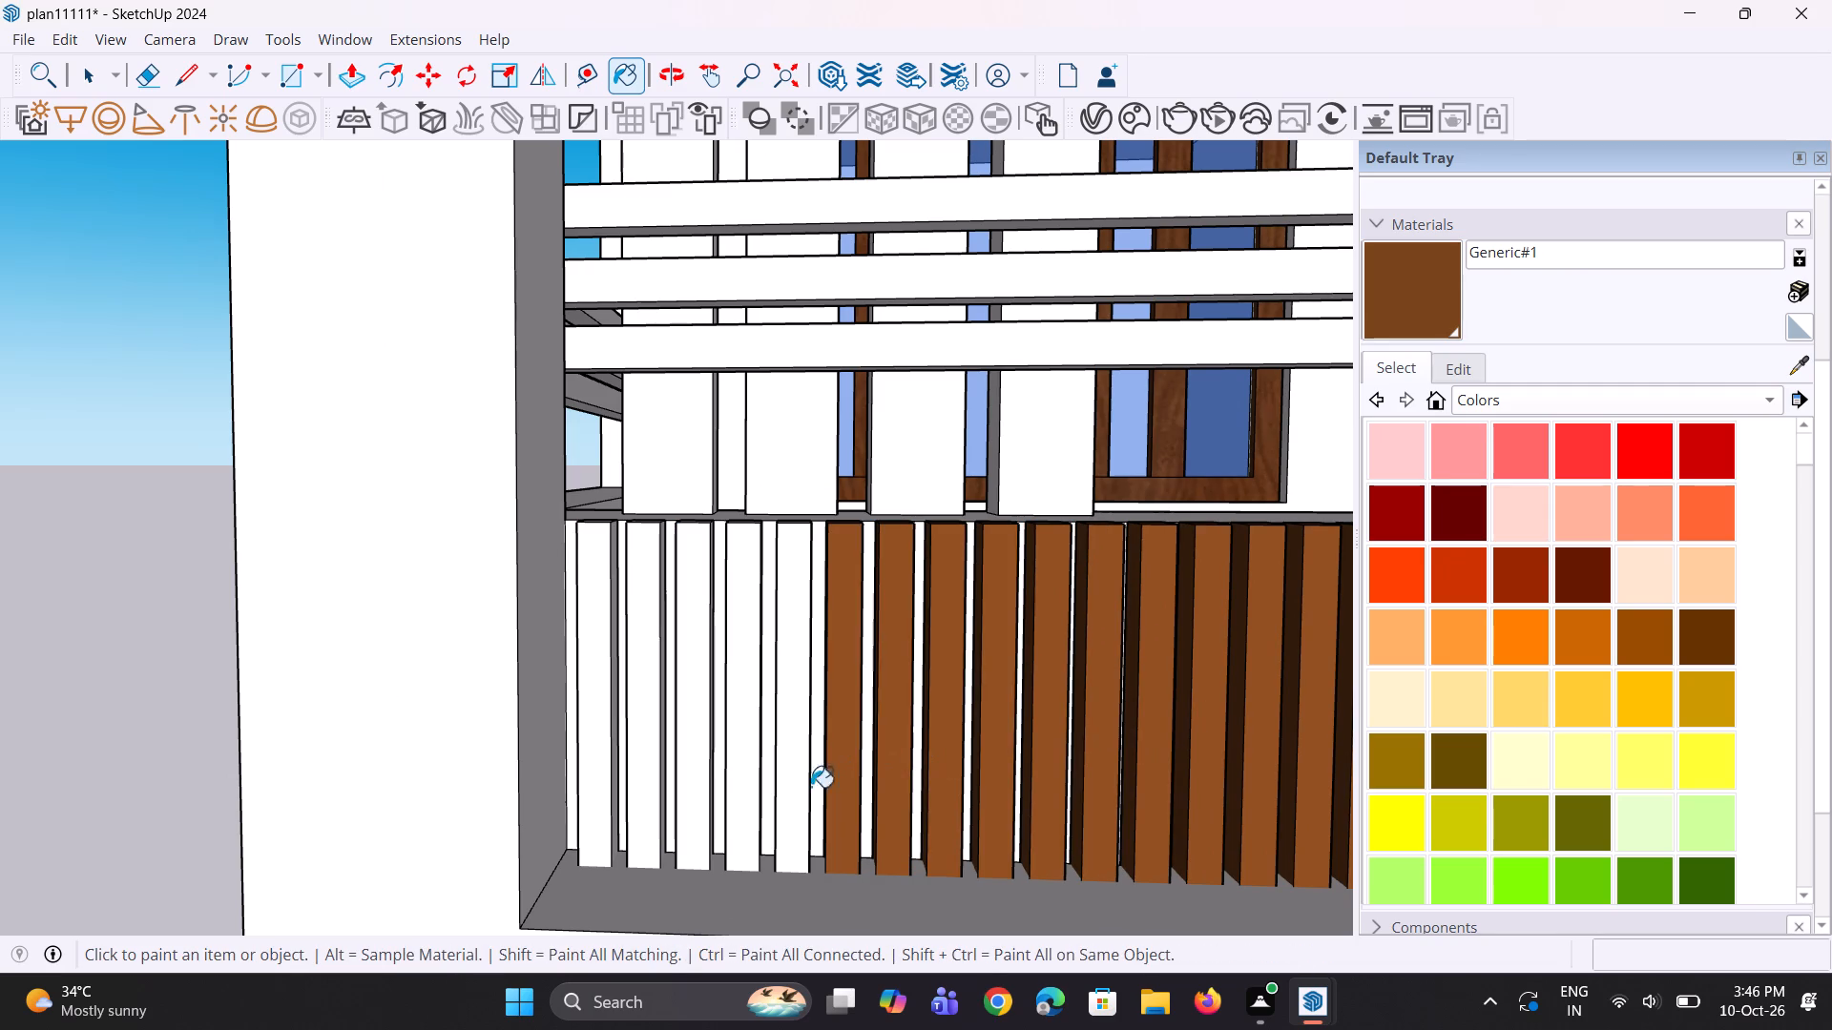
left_click(800, 794)
left_click(753, 805)
left_click(692, 798)
left_click(657, 804)
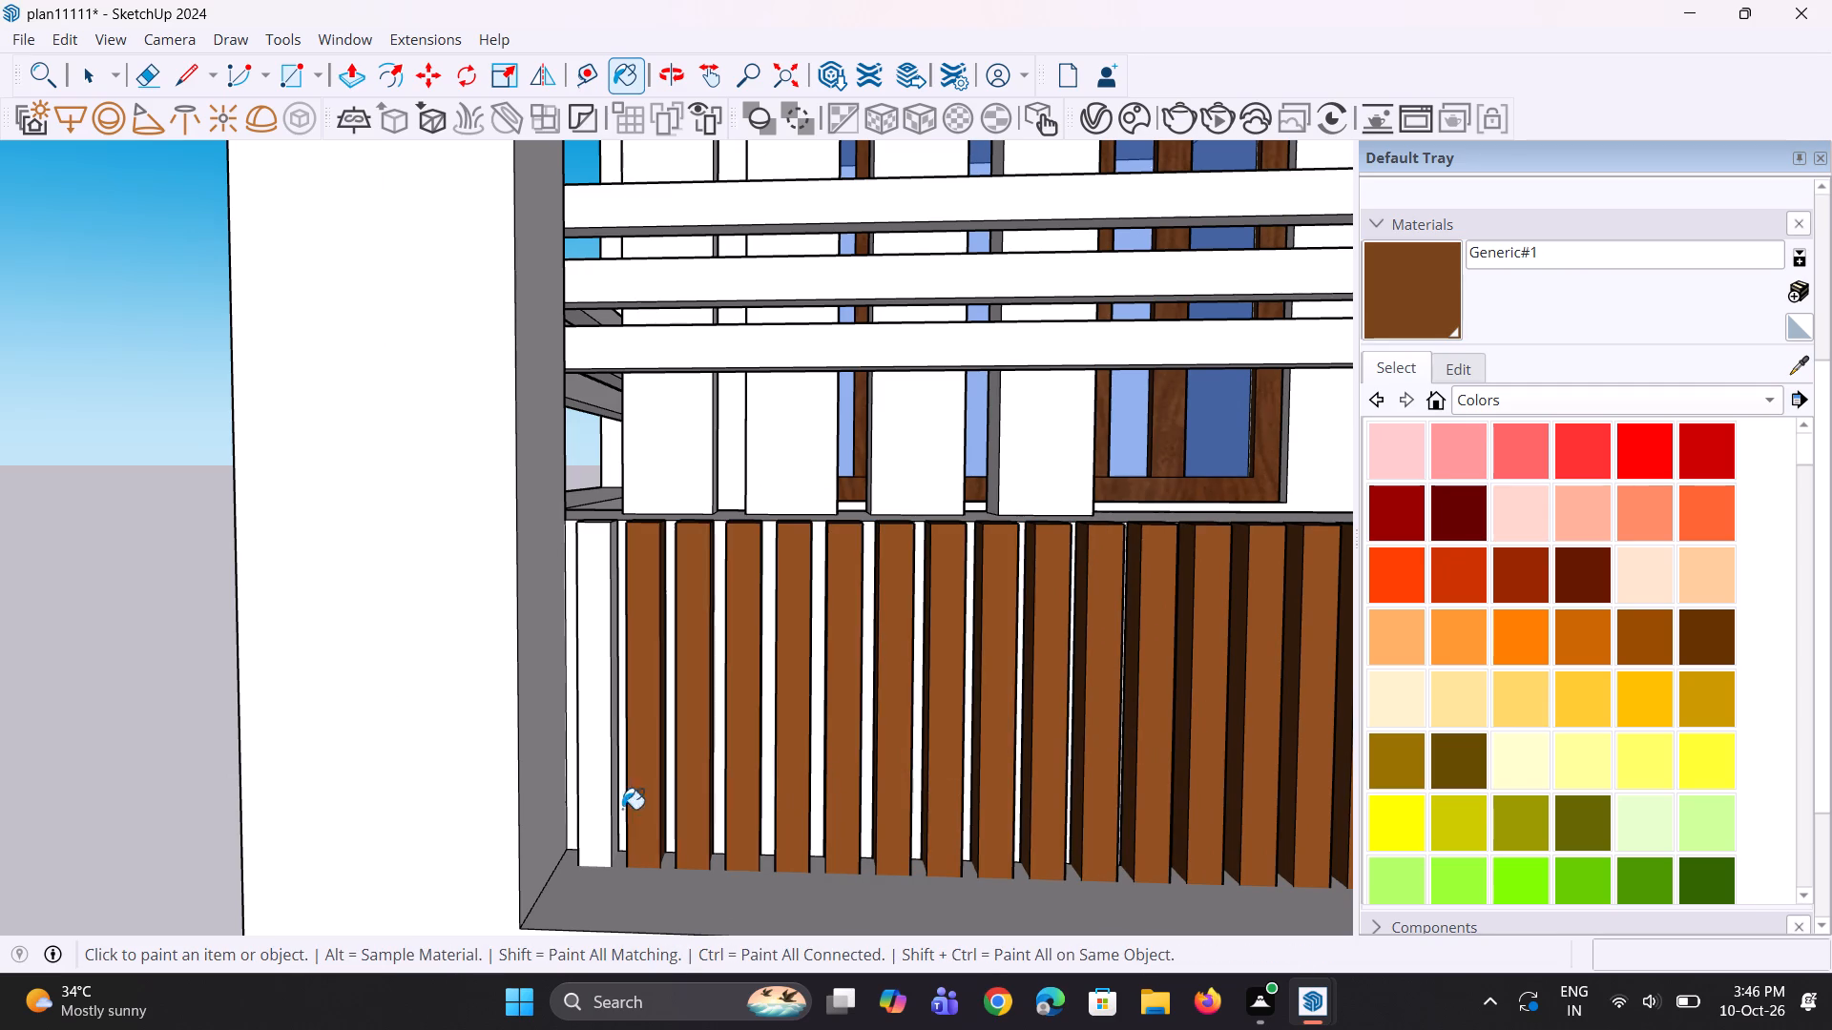
left_click(599, 803)
Paint the first eight slats of the second-from-top left balcony's railing with Generic#1, starting at the wall beside the brown slatted column.
scroll(603, 803, "down", 20)
scroll(603, 803, "down", 1)
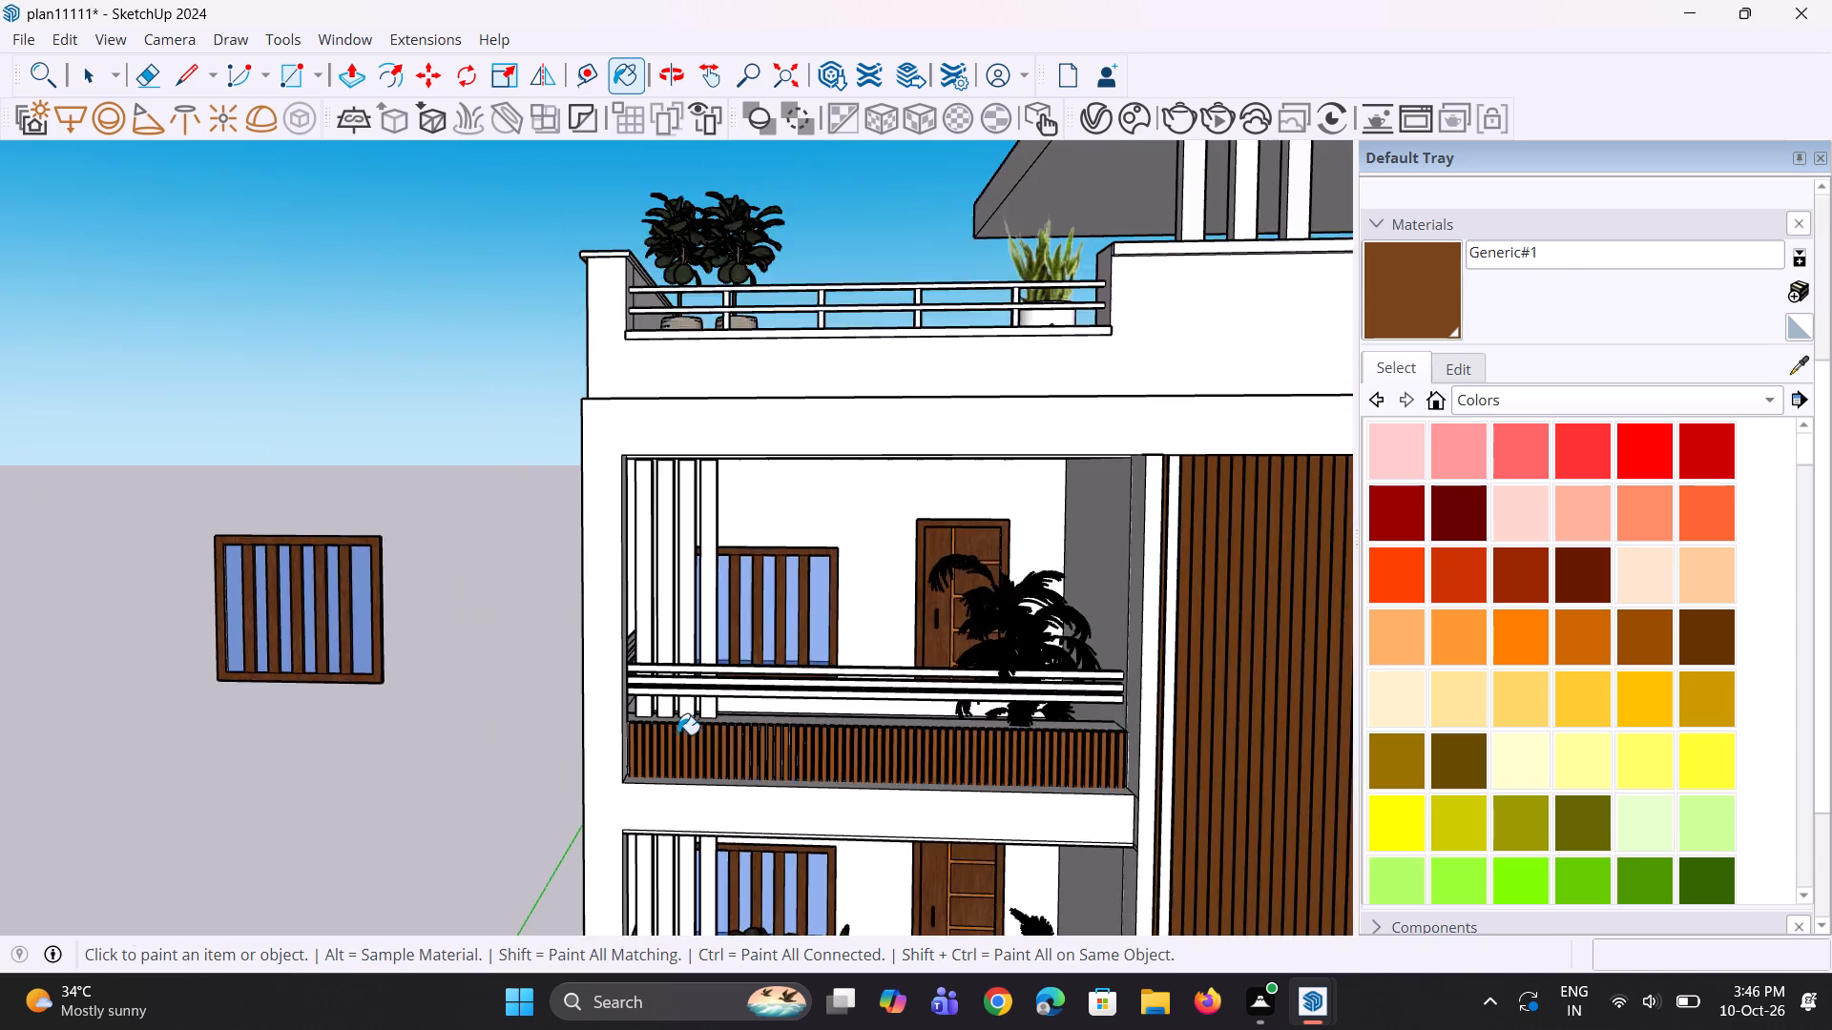
scroll(677, 734, "down", 13)
scroll(952, 675, "down", 3)
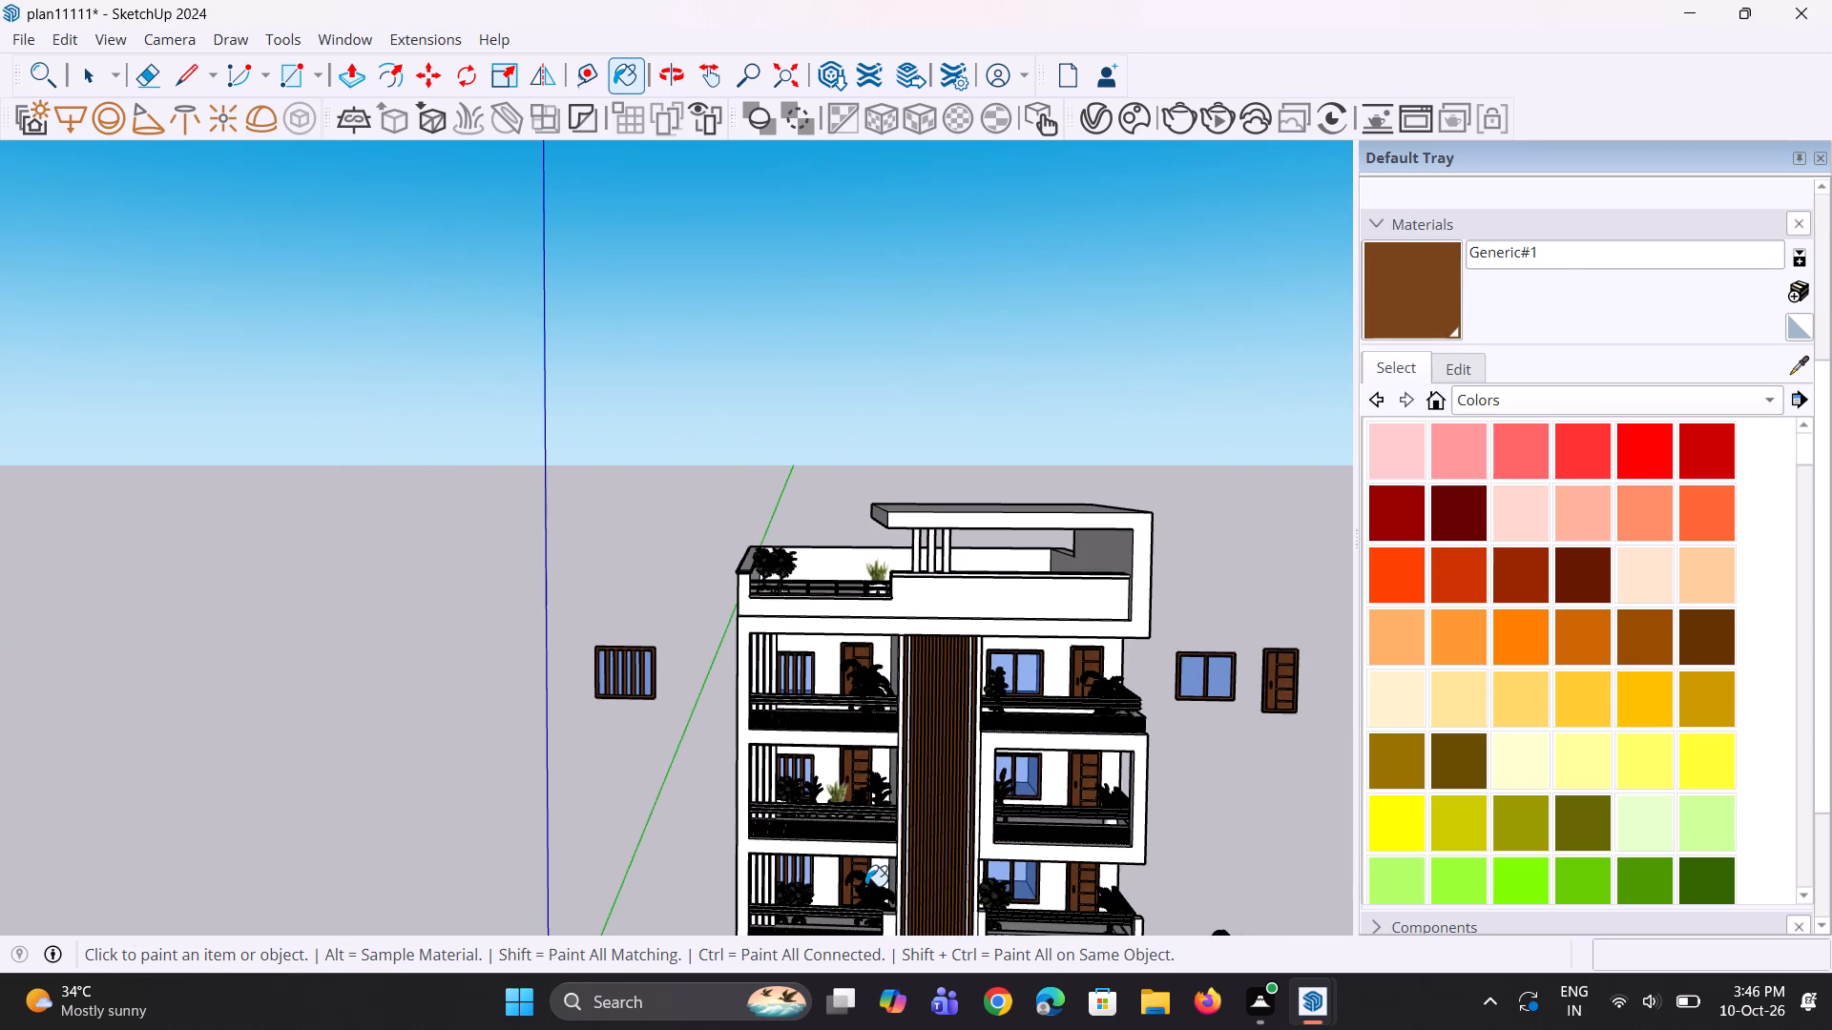
scroll(865, 886, "up", 20)
scroll(865, 886, "up", 5)
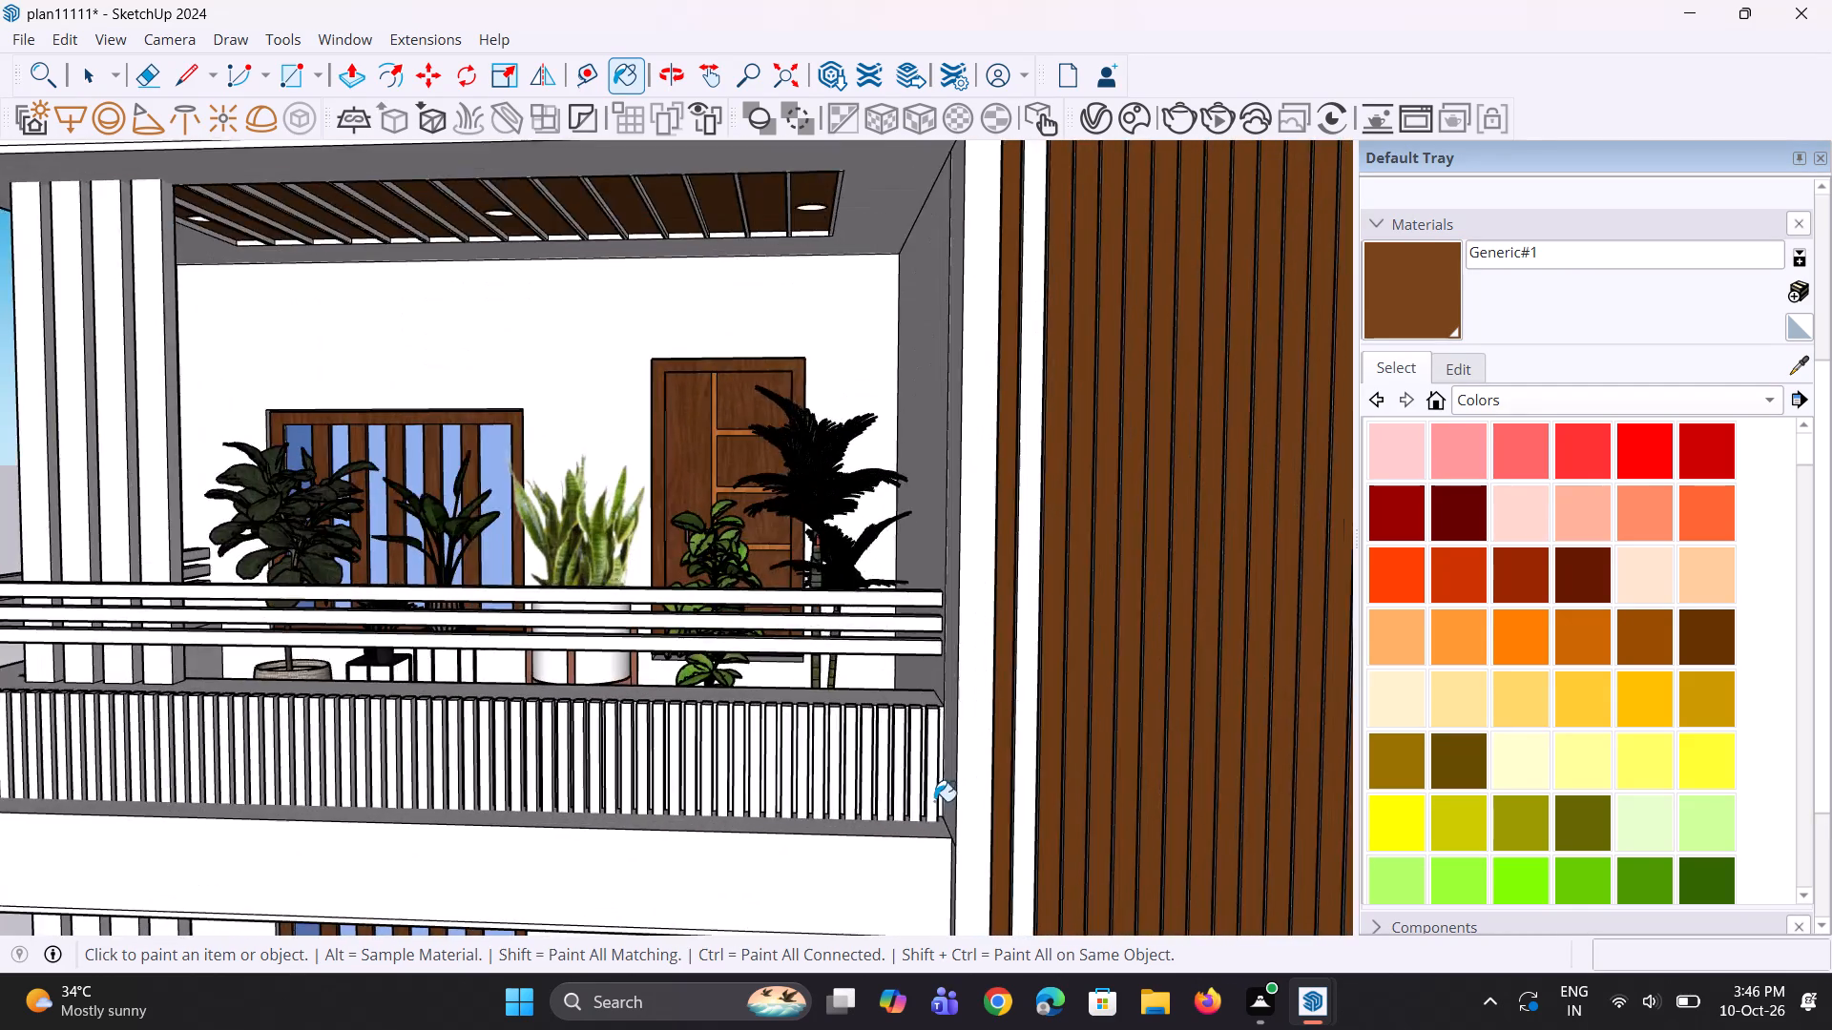
scroll(934, 801, "up", 6)
left_click(932, 796)
left_click(899, 766)
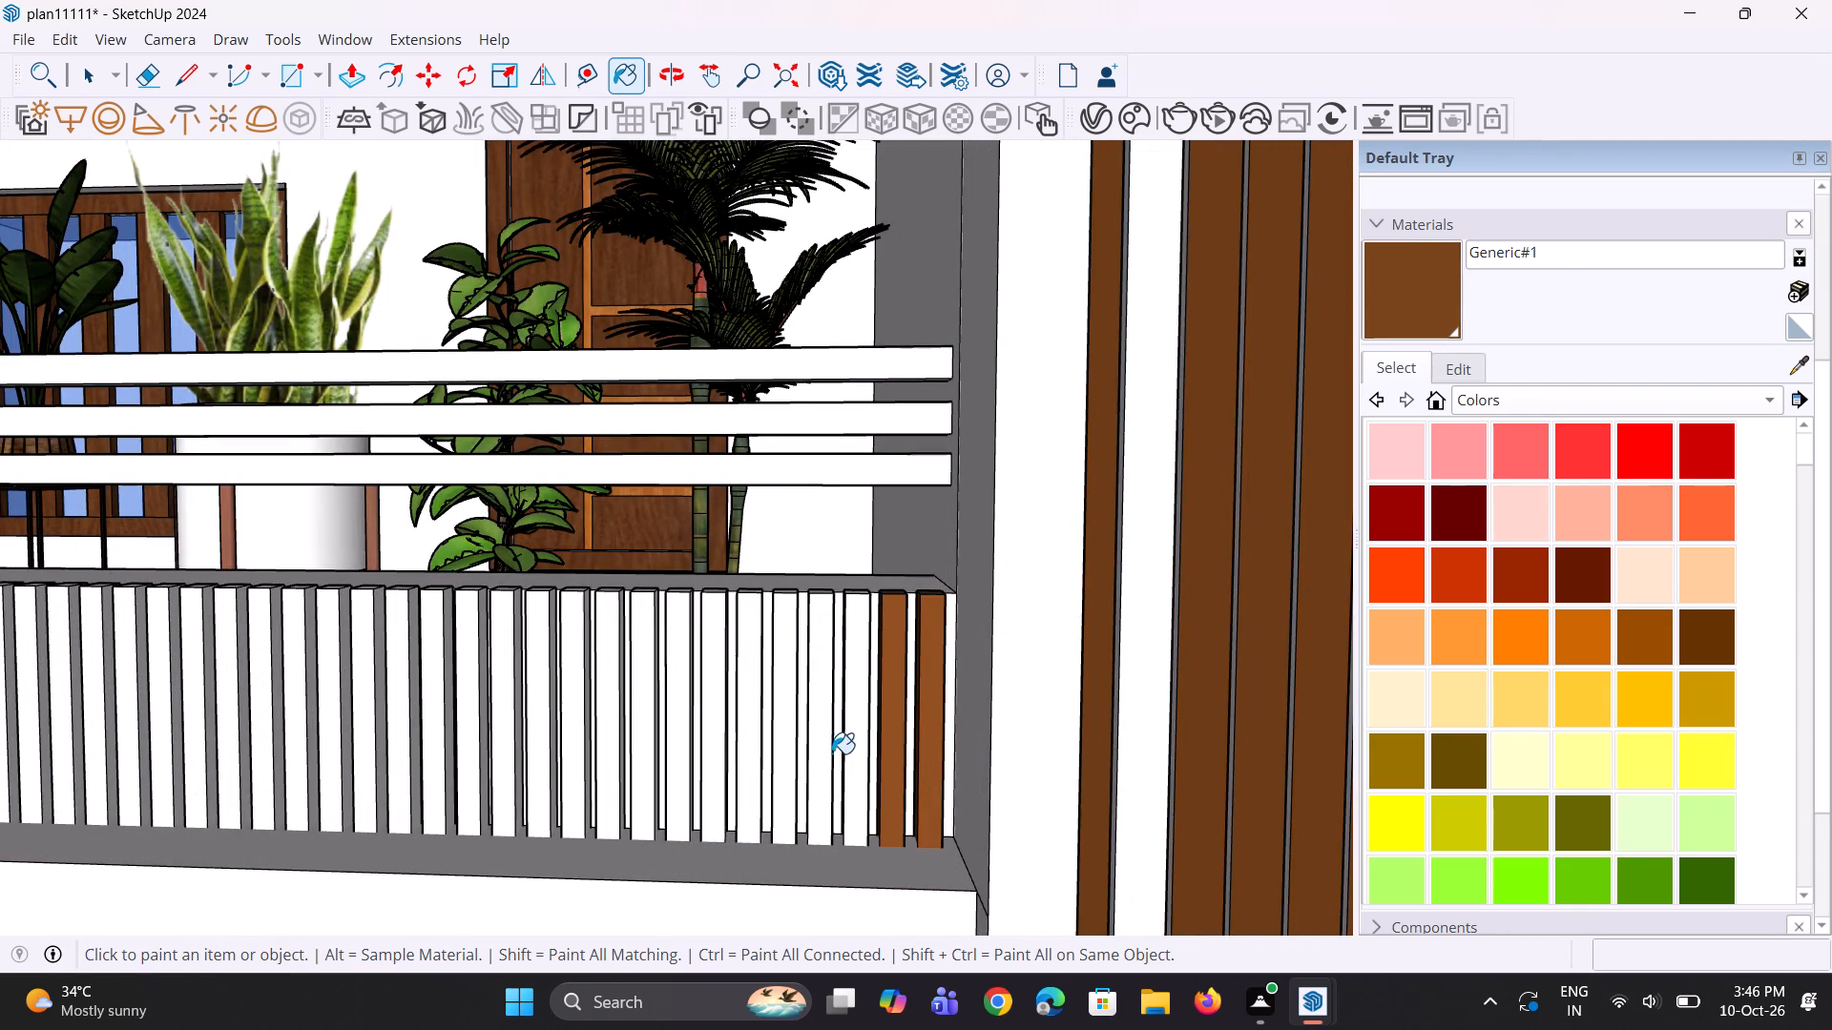
left_click(858, 765)
left_click(828, 765)
left_click(792, 766)
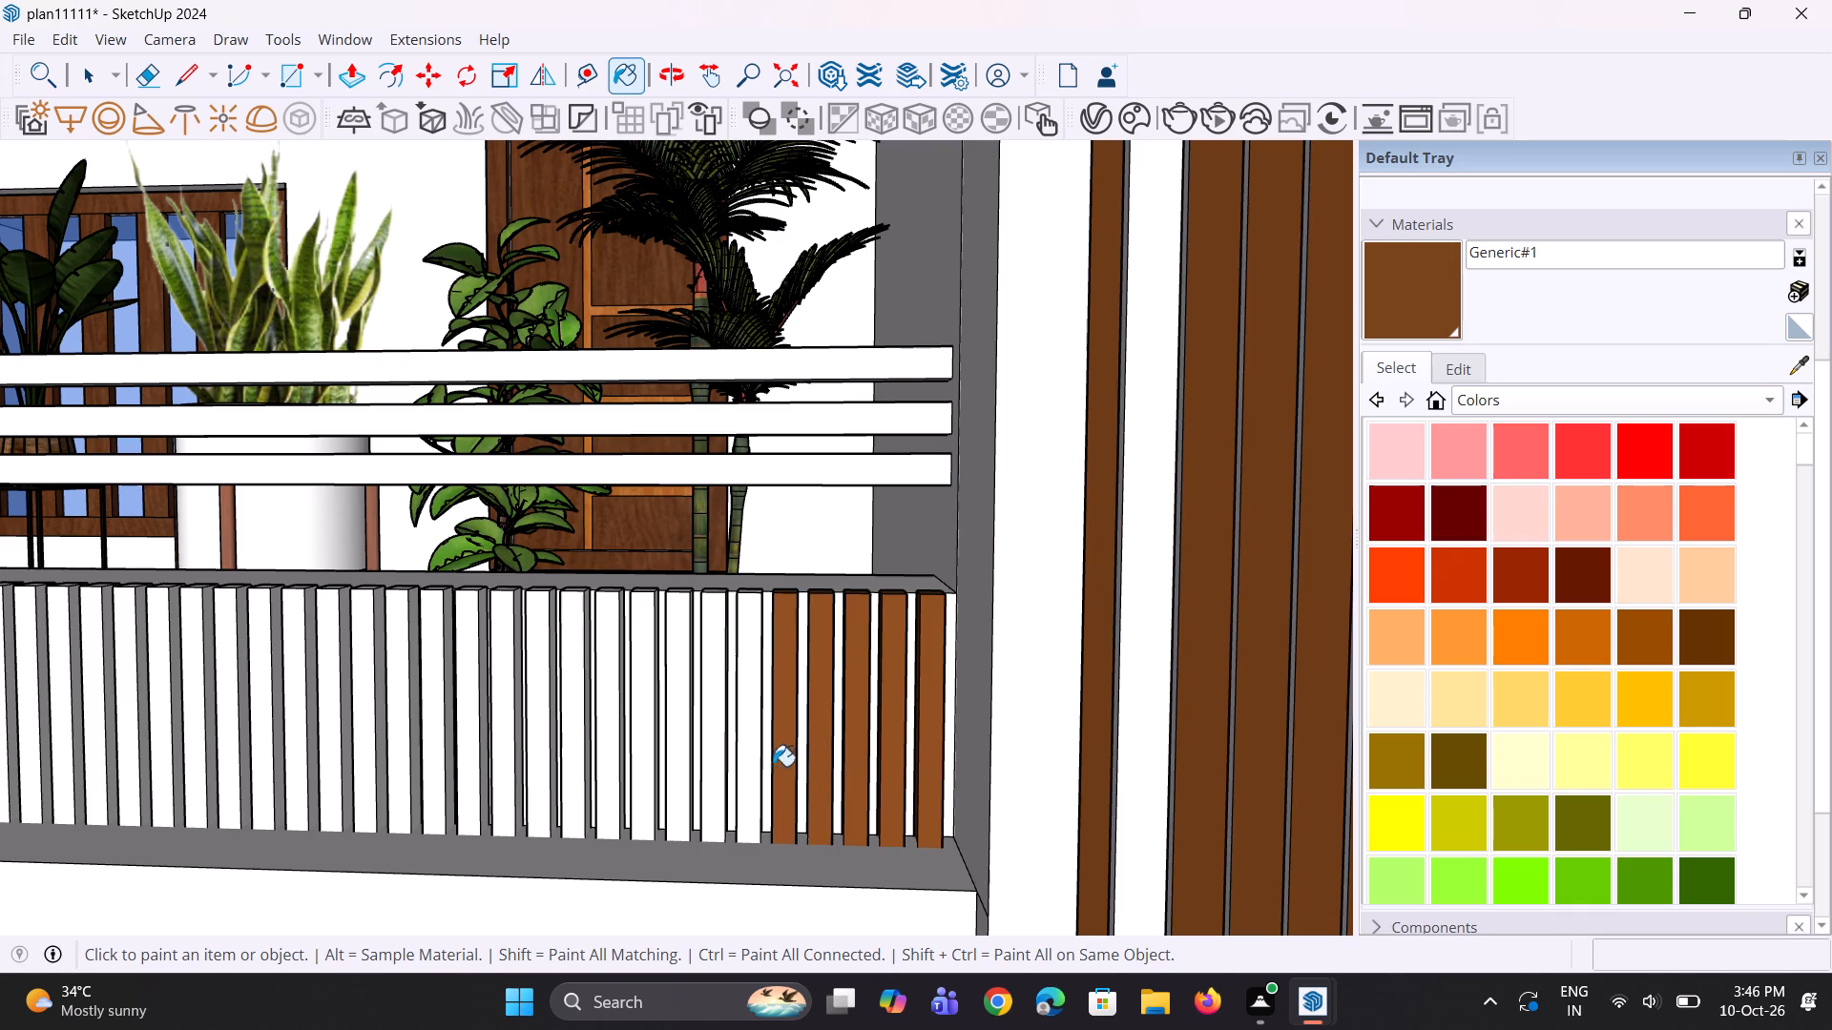
left_click(750, 770)
left_click(719, 783)
left_click(680, 783)
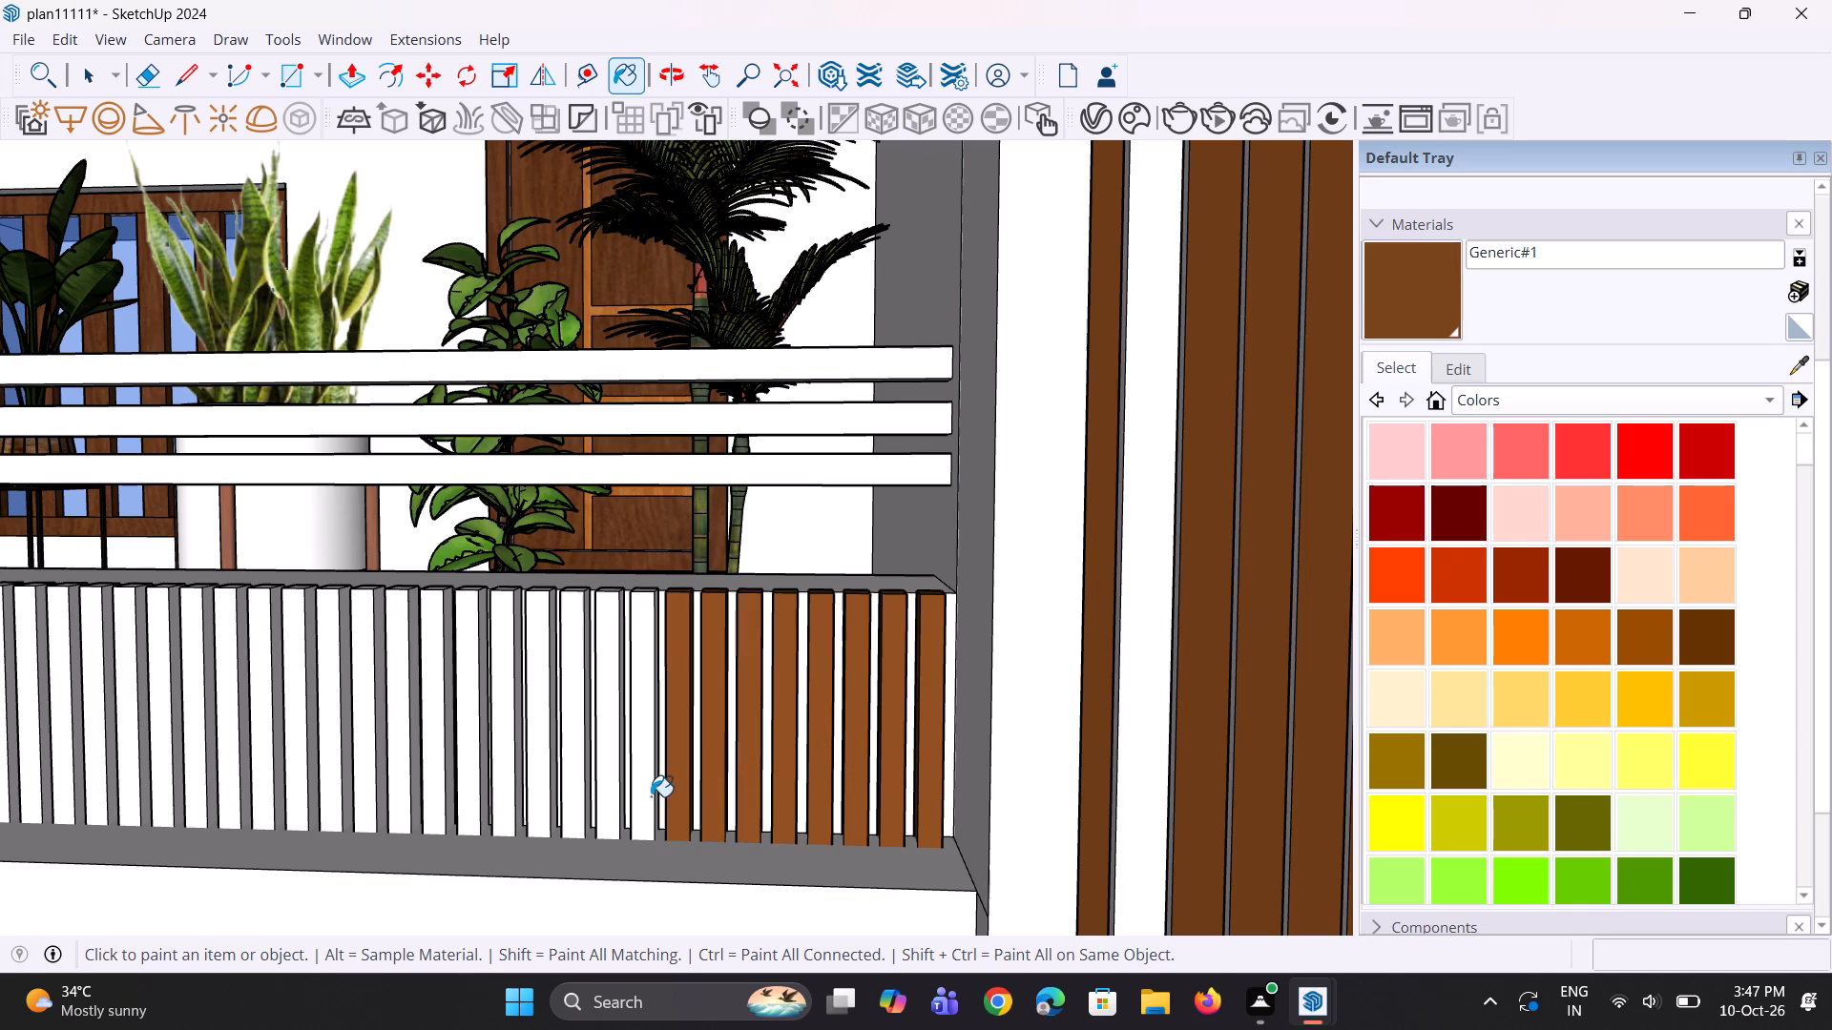
Paint ten more slats of this railing with Generic#1, across the front of the door up to the white planter.
left_click(651, 796)
left_click(614, 784)
left_click(570, 775)
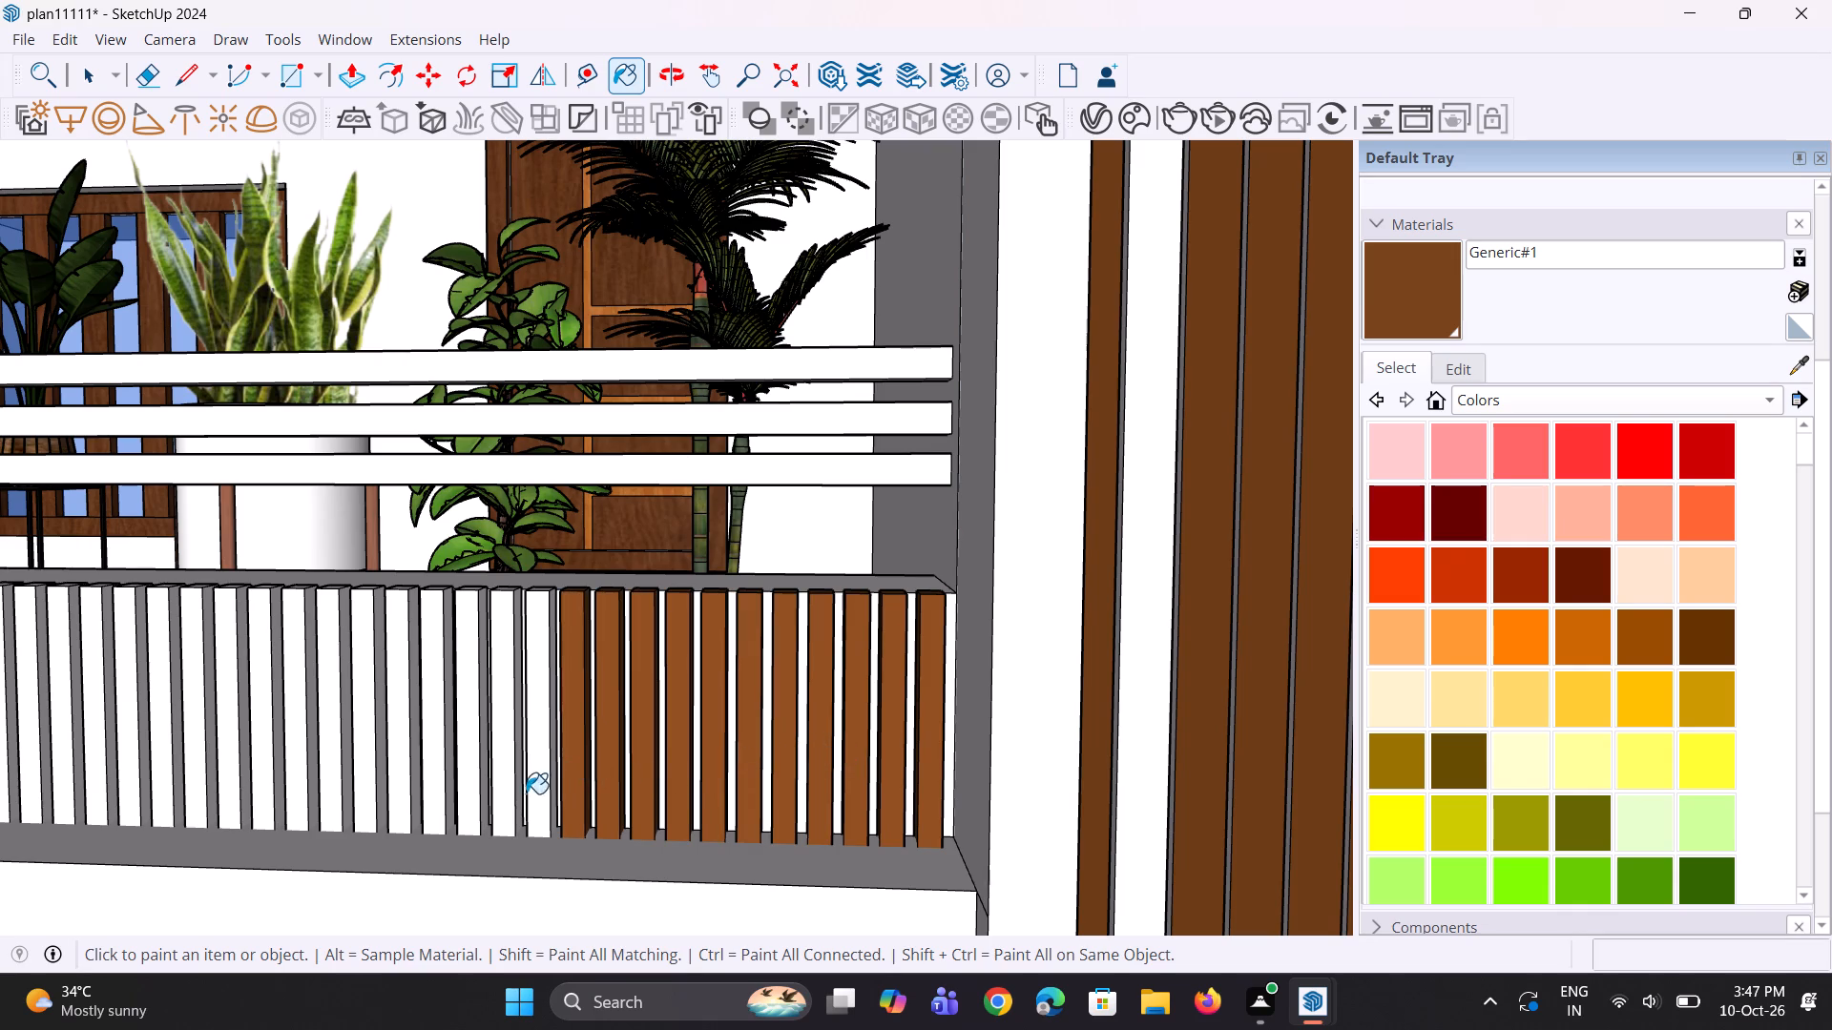
left_click(544, 800)
left_click(508, 802)
left_click(472, 797)
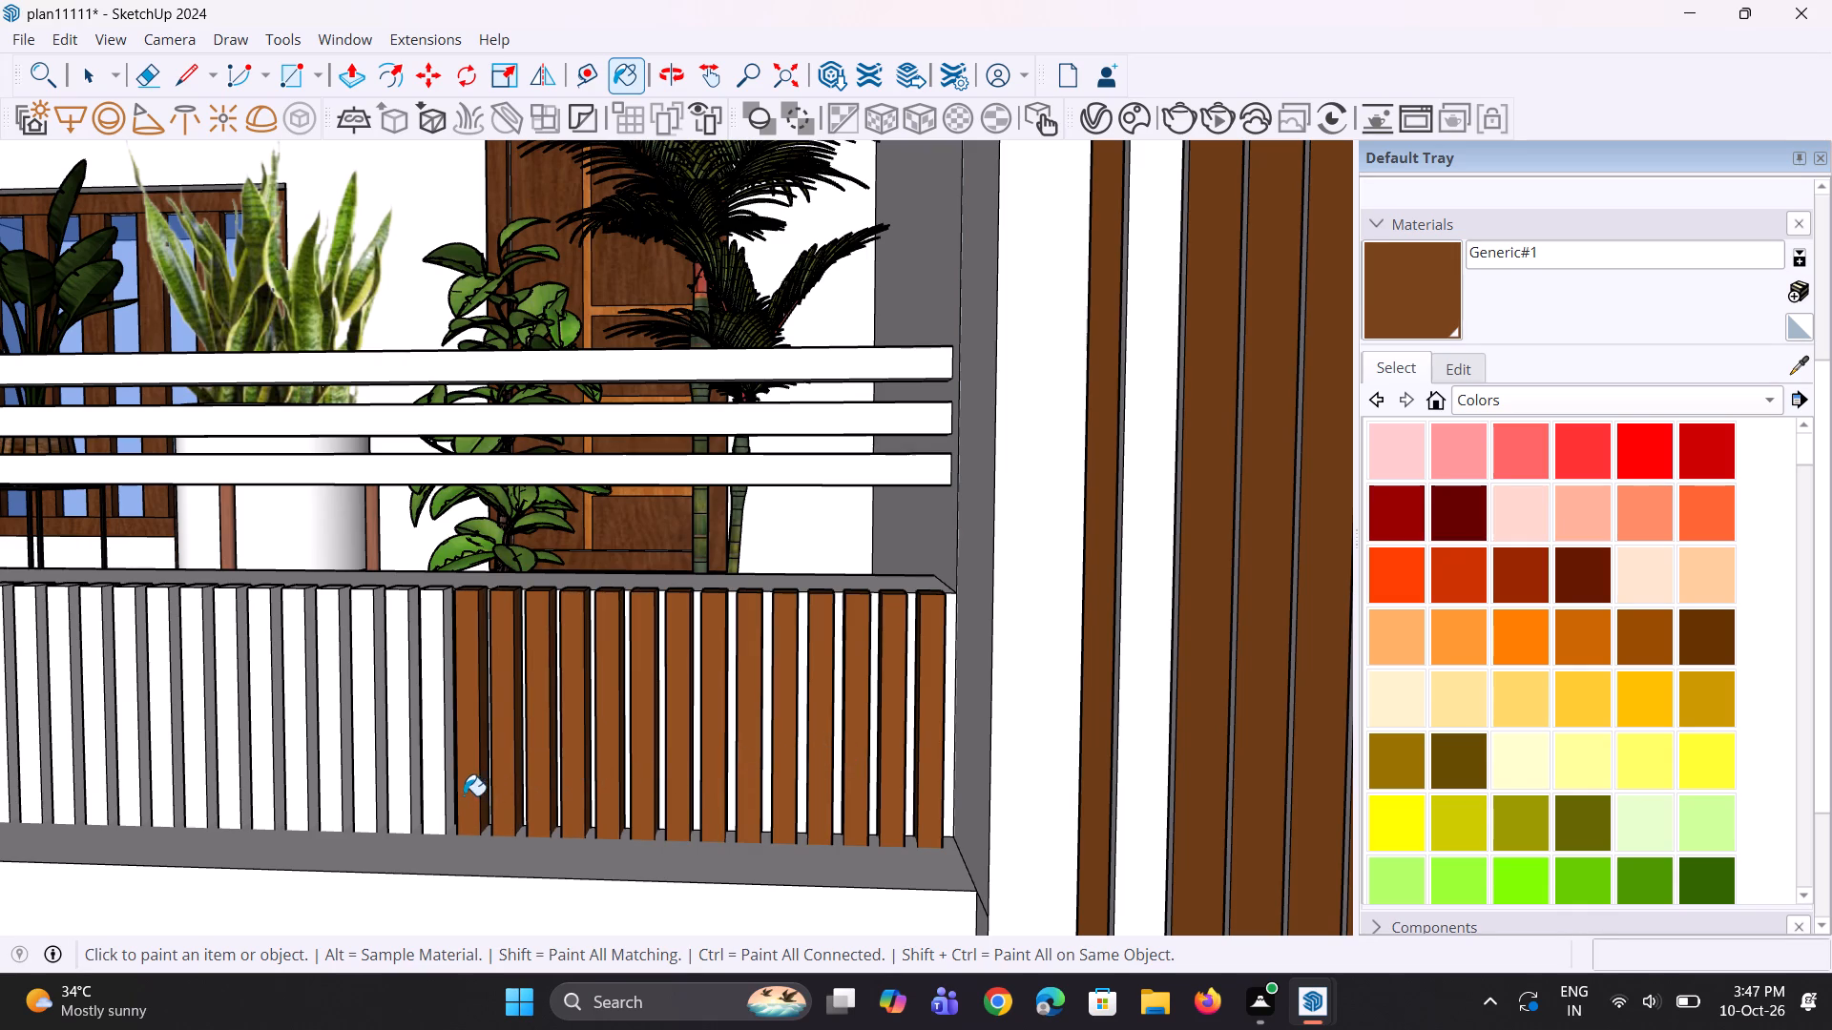
left_click(431, 792)
left_click(414, 800)
left_click(372, 796)
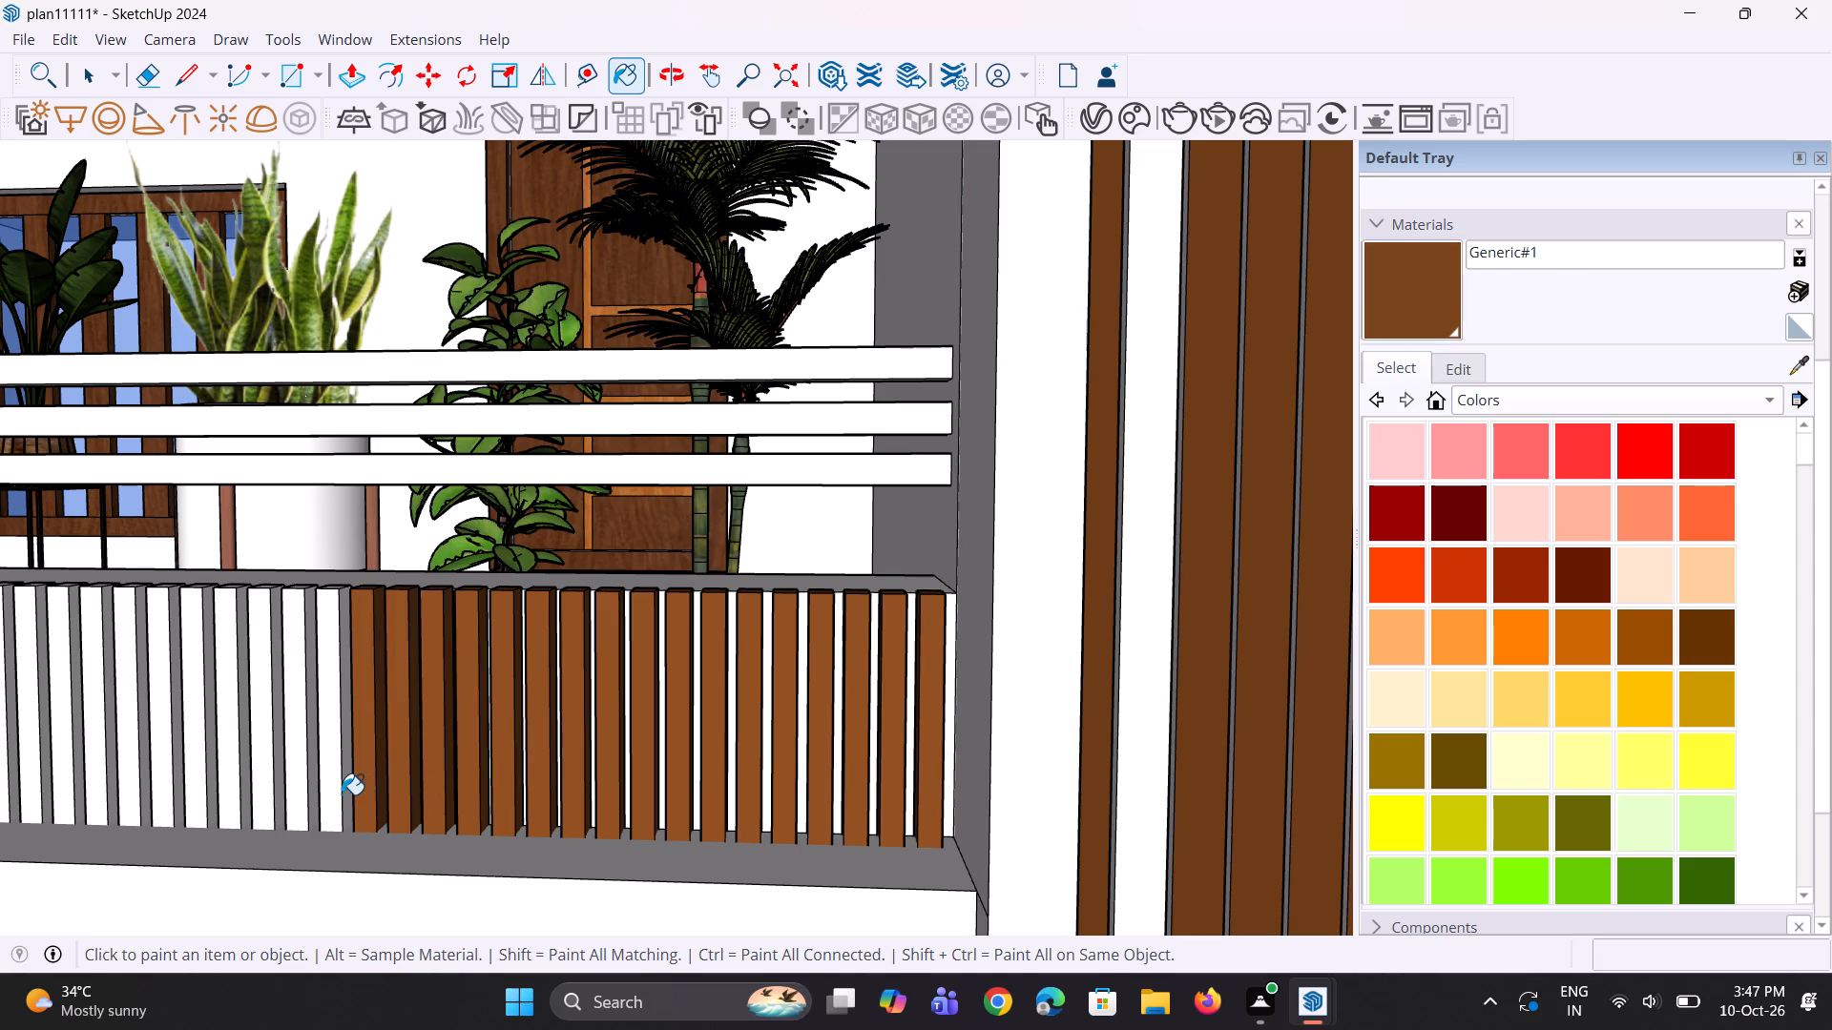
left_click(342, 794)
Paint another eleven slats of the same railing with Generic#1, passing in front of the white planter toward the window.
scroll(729, 799, "down", 8)
scroll(903, 796, "down", 4)
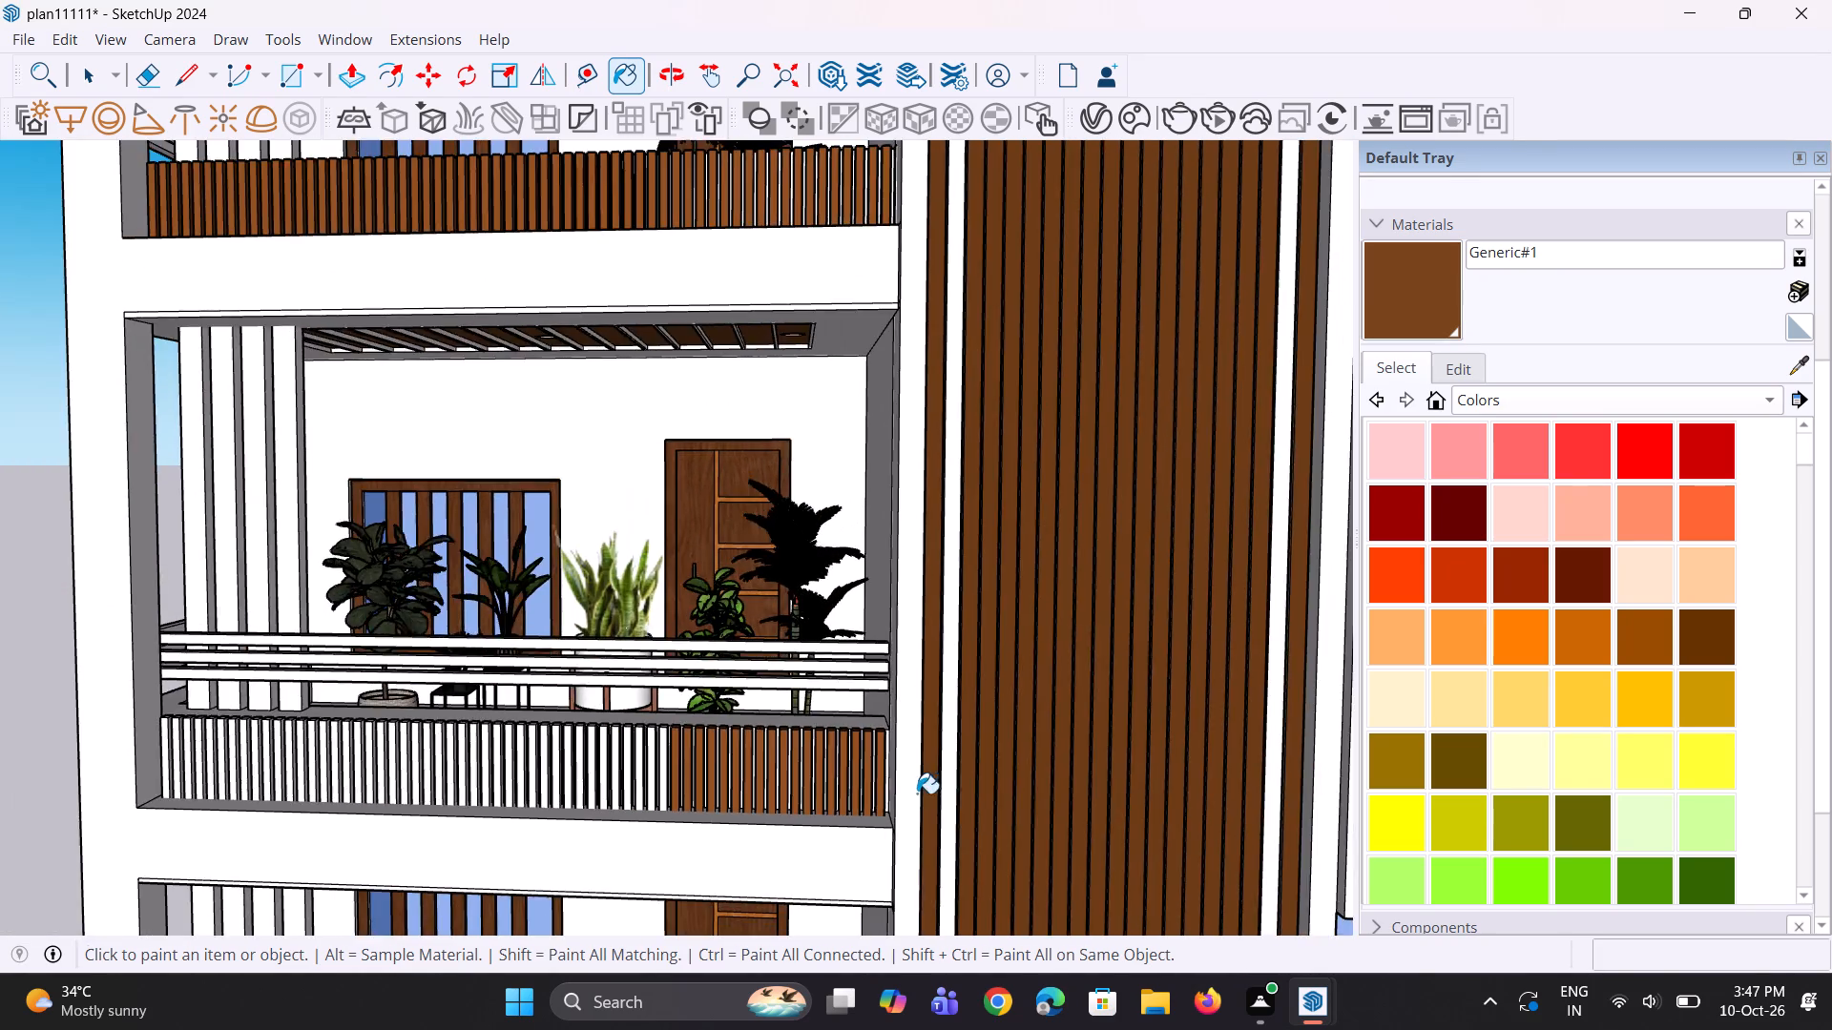
scroll(917, 793, "down", 6)
scroll(591, 783, "up", 4)
scroll(718, 772, "up", 4)
scroll(1015, 790, "up", 3)
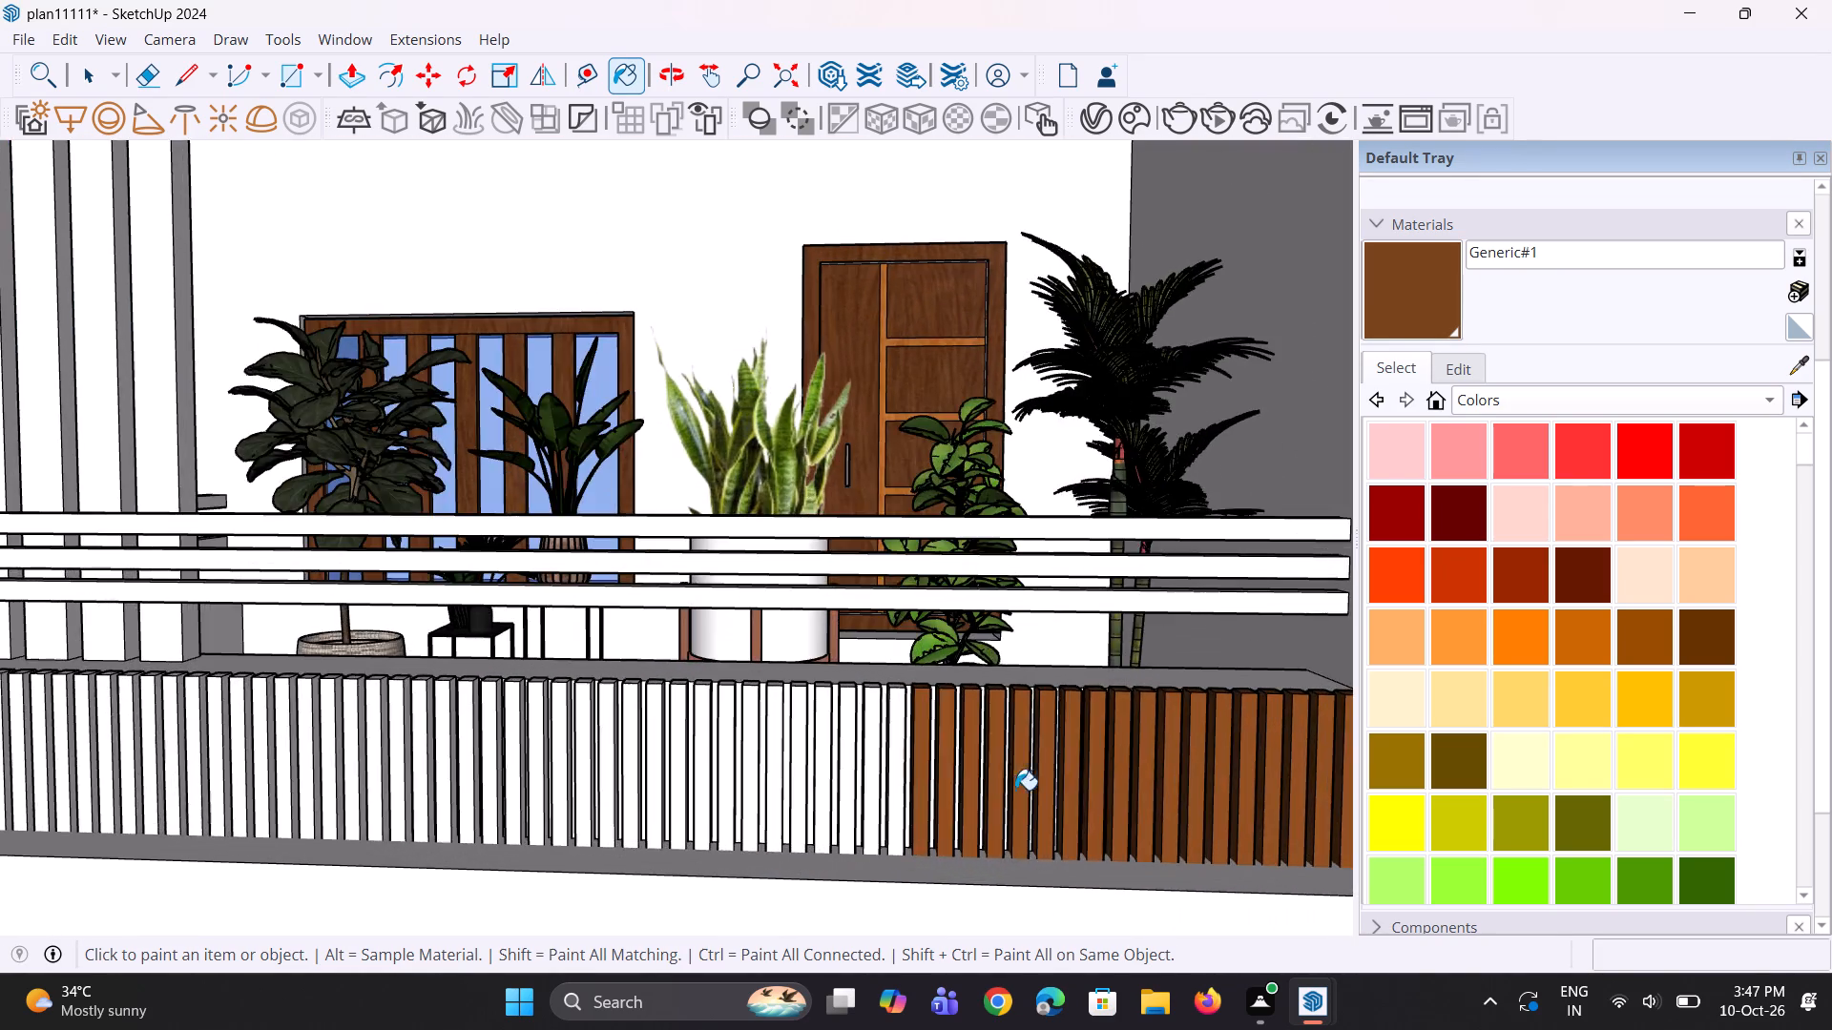
scroll(1015, 790, "up", 9)
left_click(892, 791)
left_click(862, 795)
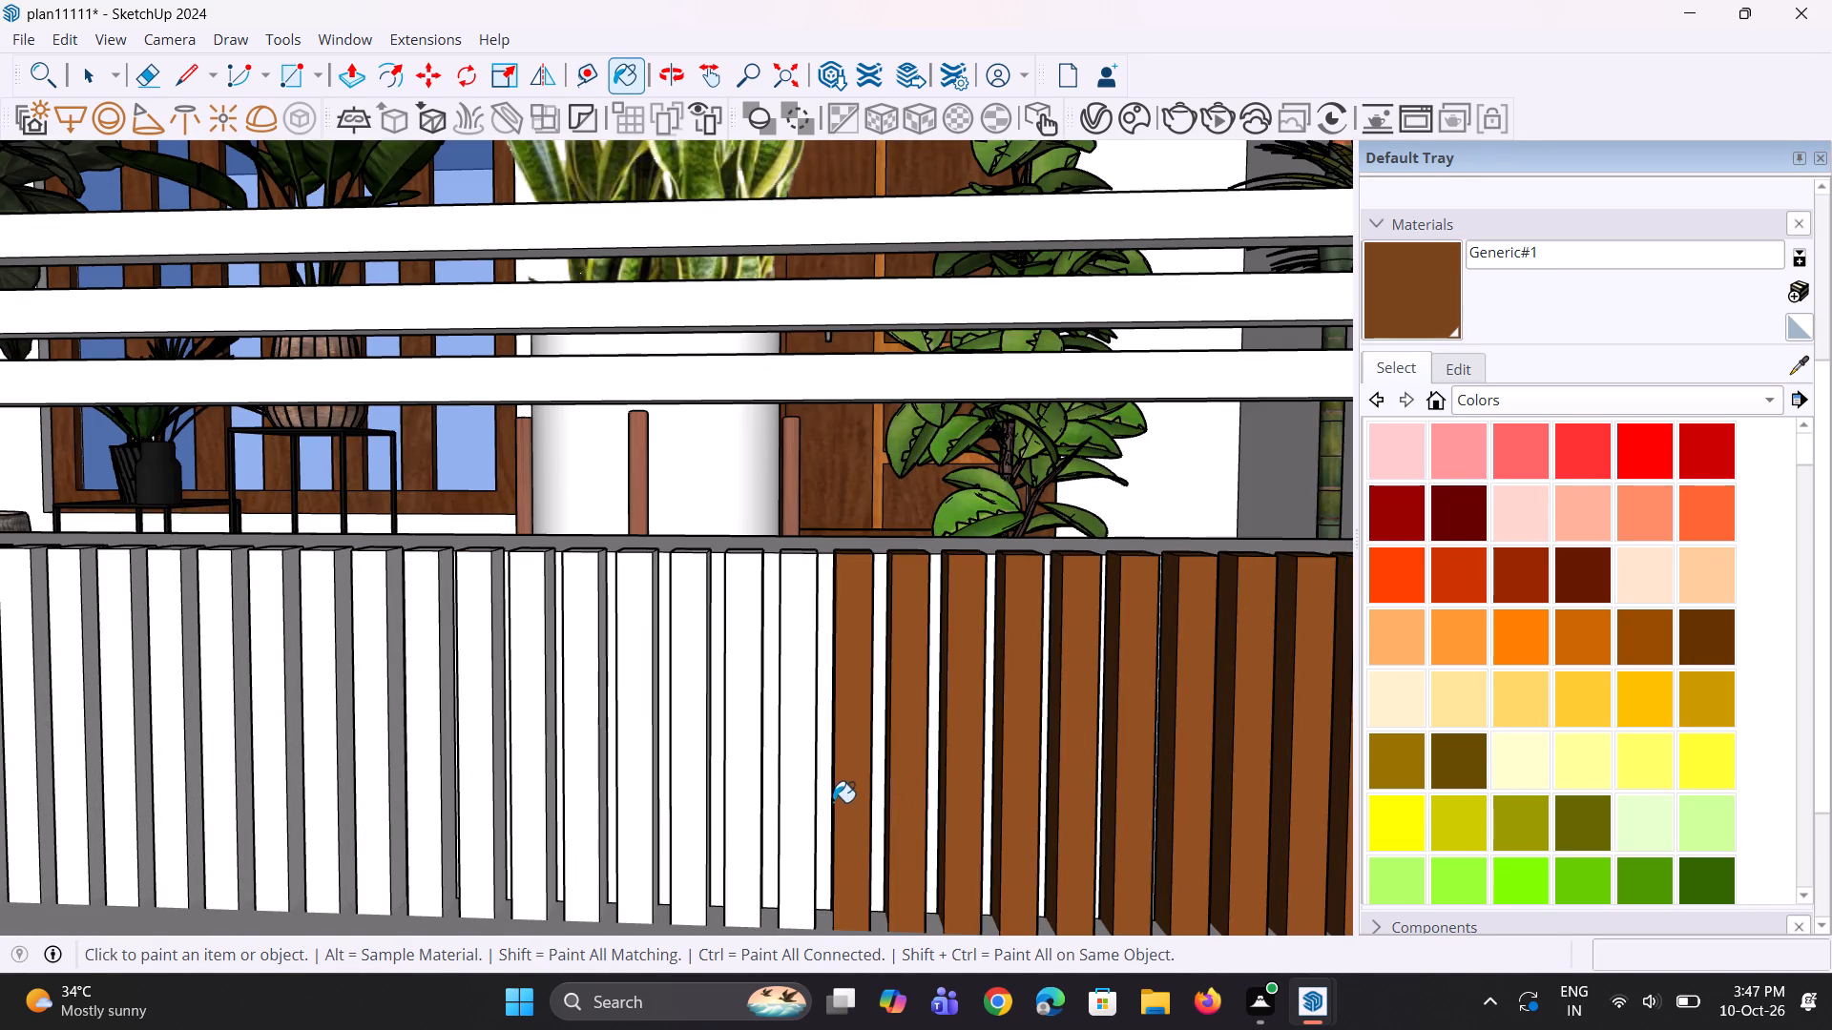
left_click(811, 804)
left_click(759, 811)
left_click(695, 807)
left_click(643, 813)
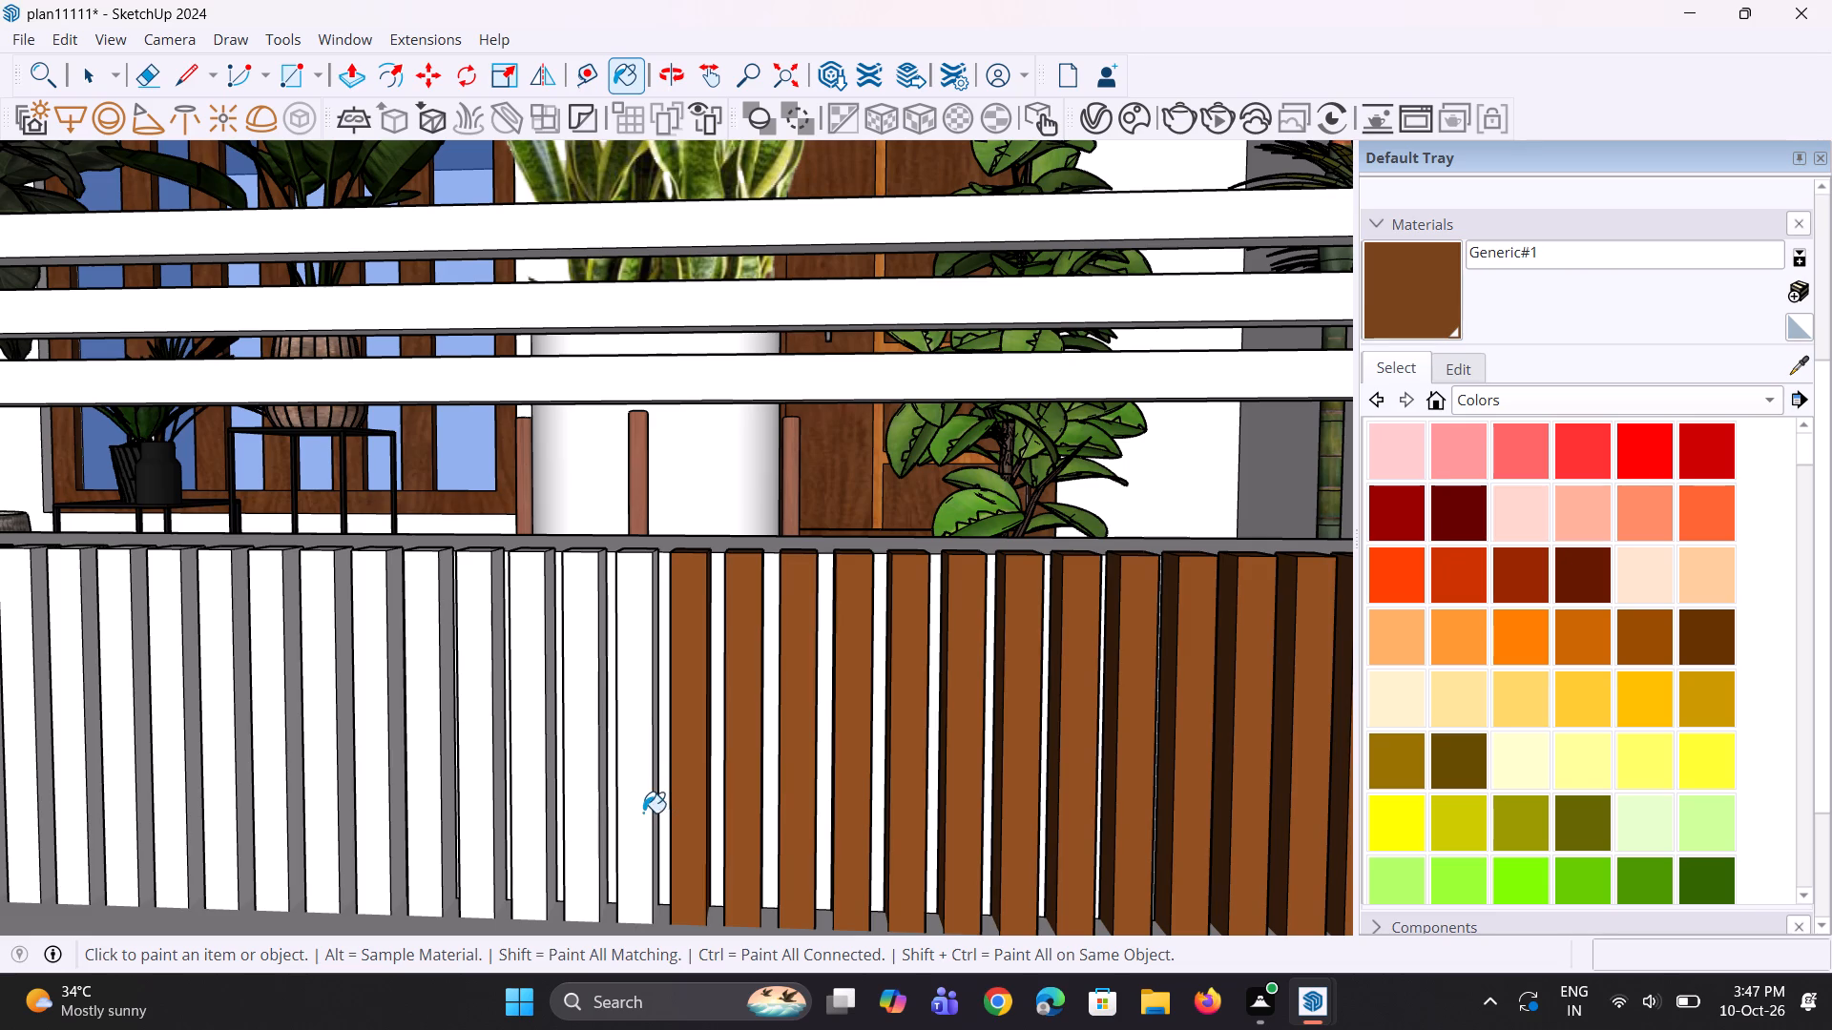
left_click(592, 819)
left_click(546, 827)
left_click(476, 827)
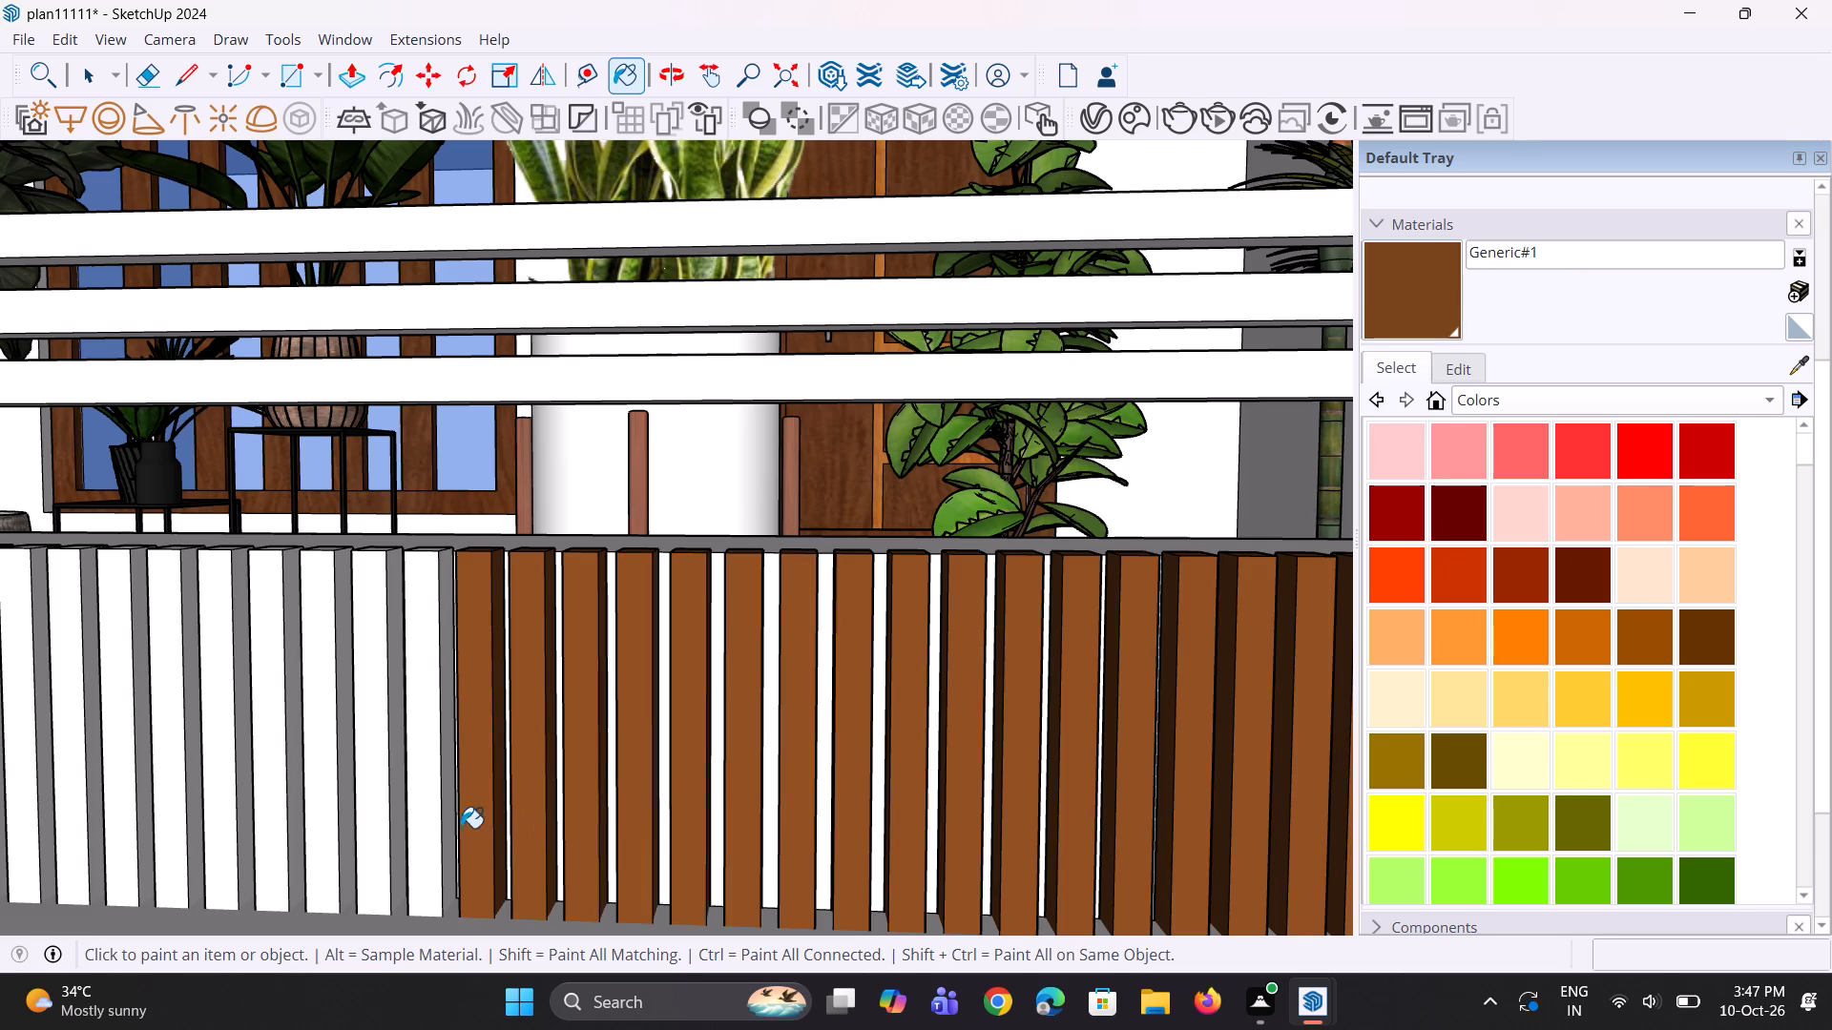
left_click(441, 828)
left_click(405, 826)
Extend the Generic#1 run by six slats, from beside the white planter to the near edge of the window.
scroll(880, 853, "down", 6)
scroll(1177, 823, "down", 2)
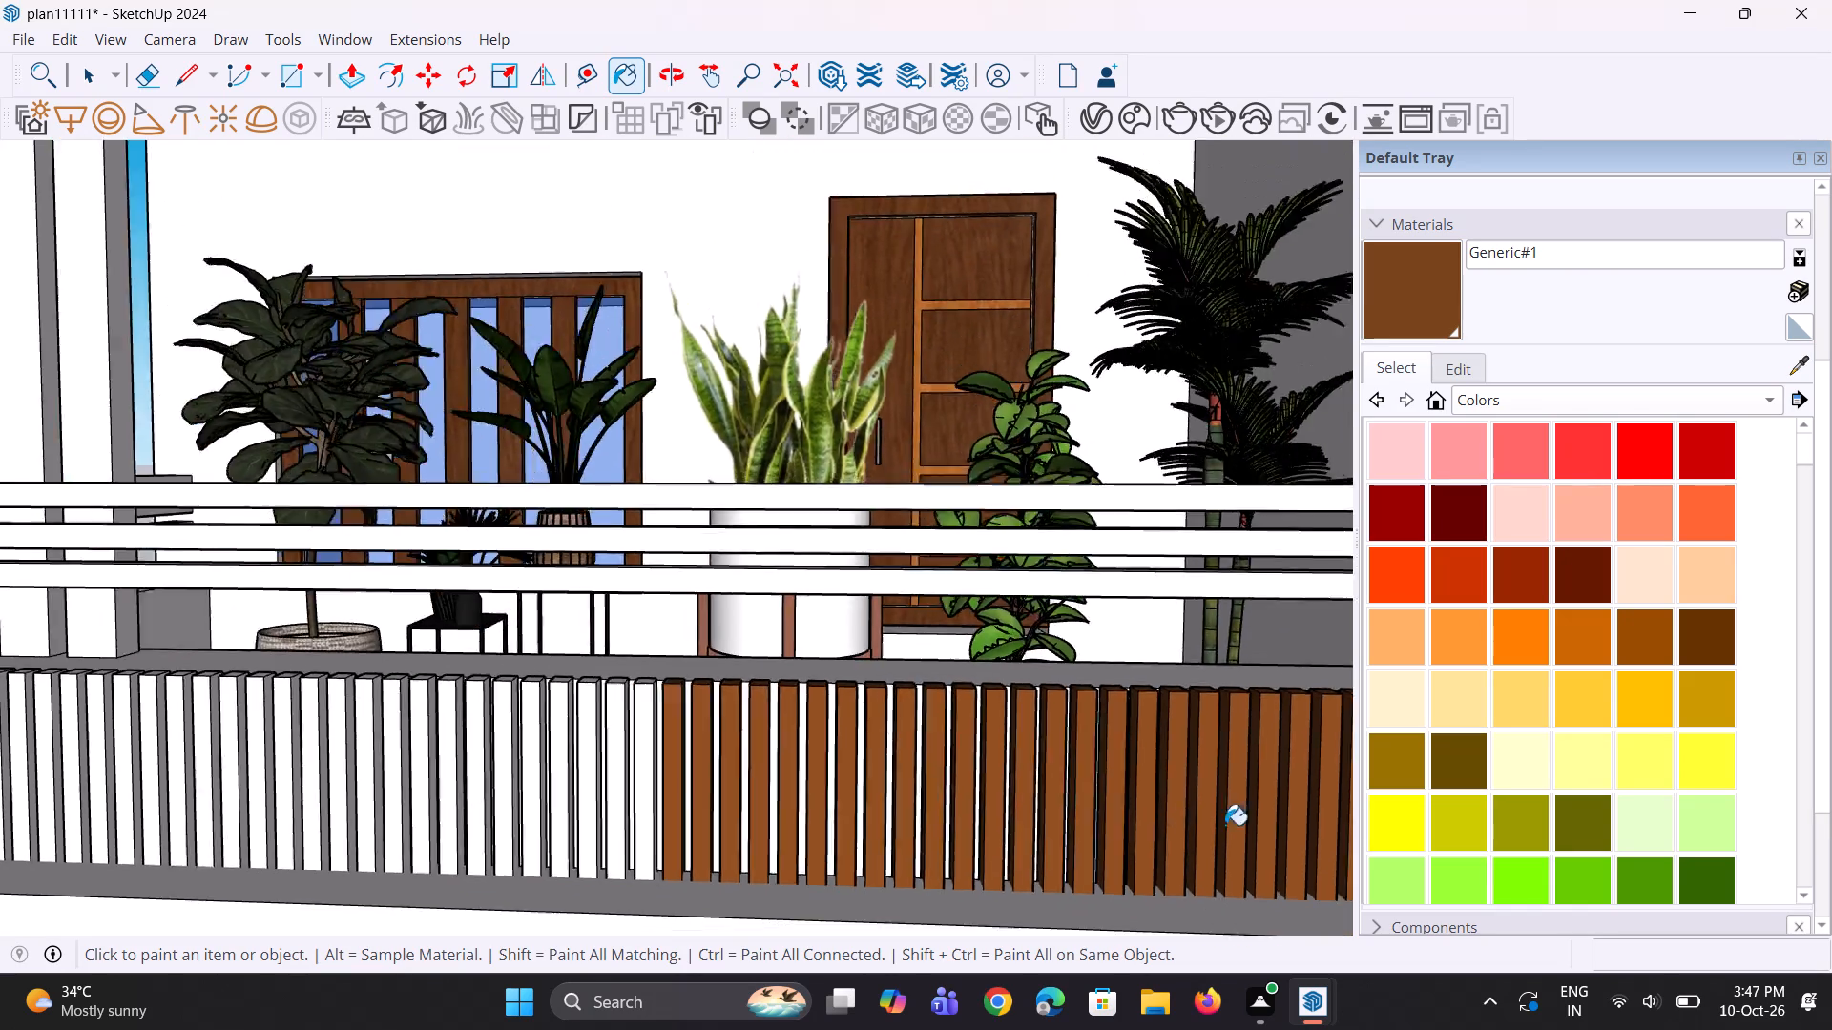
scroll(1225, 825, "down", 8)
scroll(773, 878, "up", 8)
scroll(1143, 793, "up", 4)
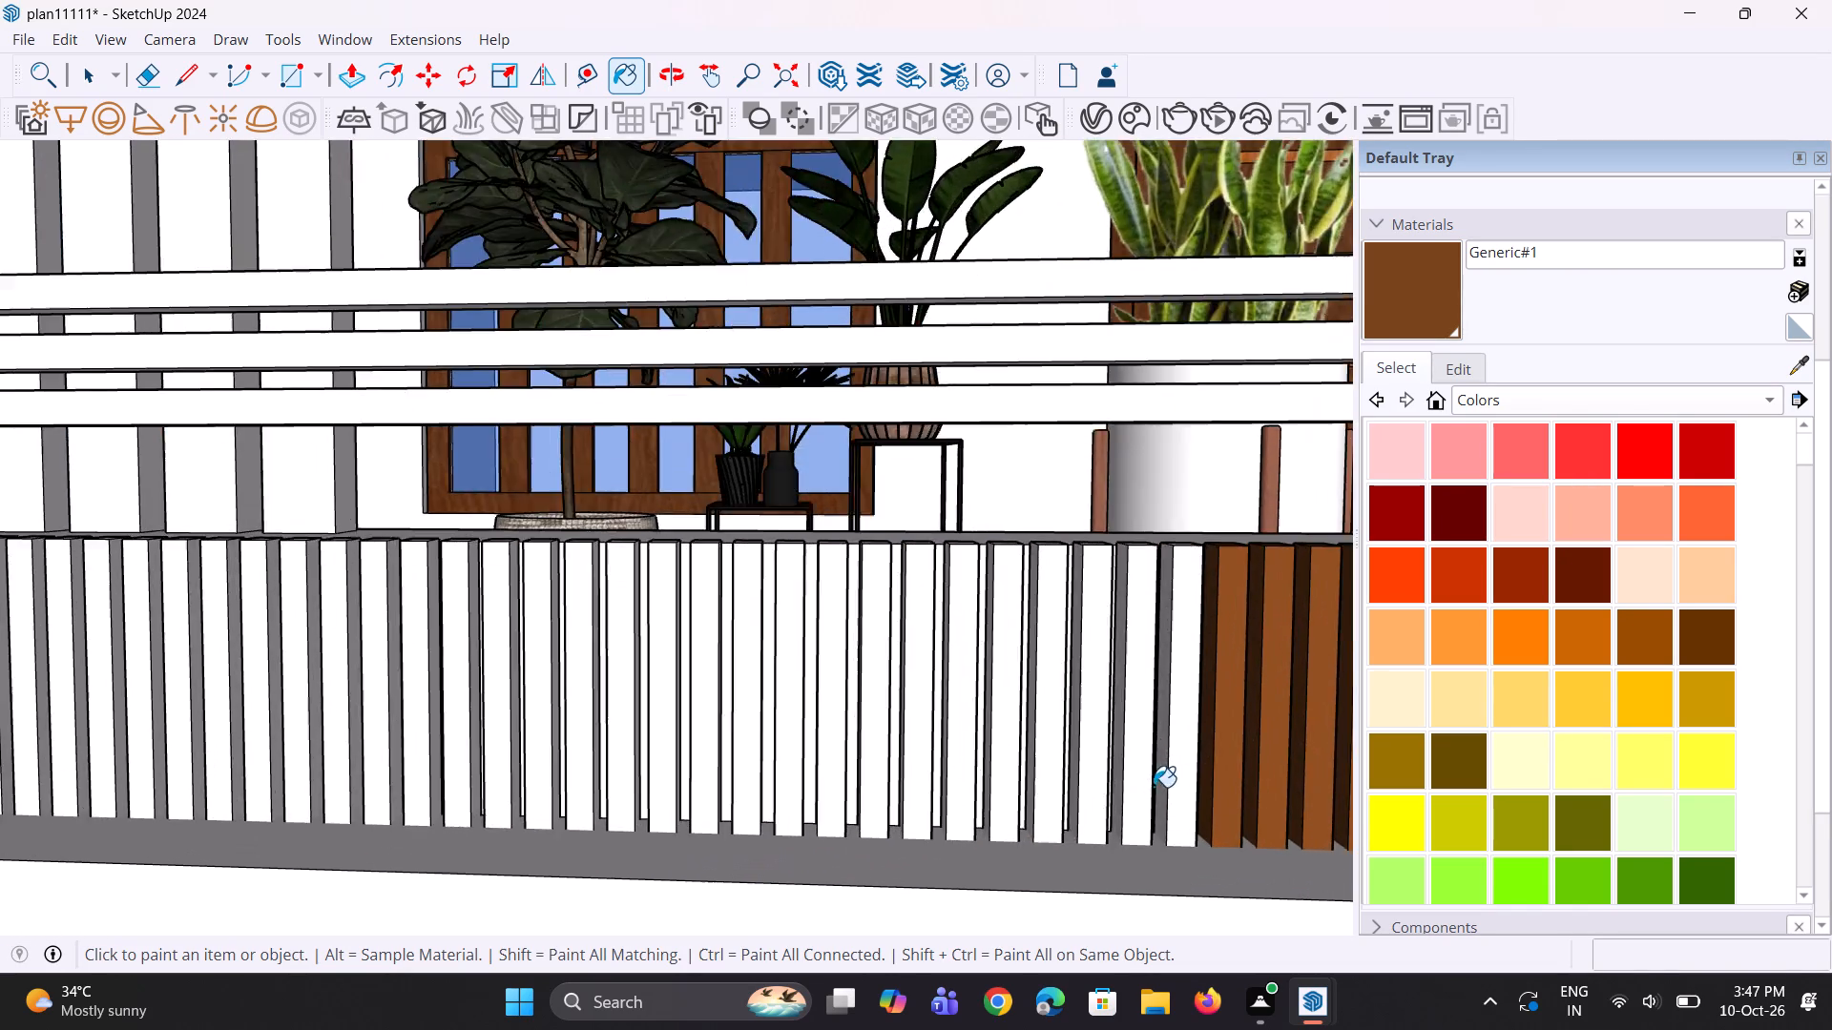
scroll(1154, 787, "up", 3)
left_click(1191, 772)
left_click(1100, 789)
left_click(1059, 808)
left_click_drag(1006, 825, 1002, 827)
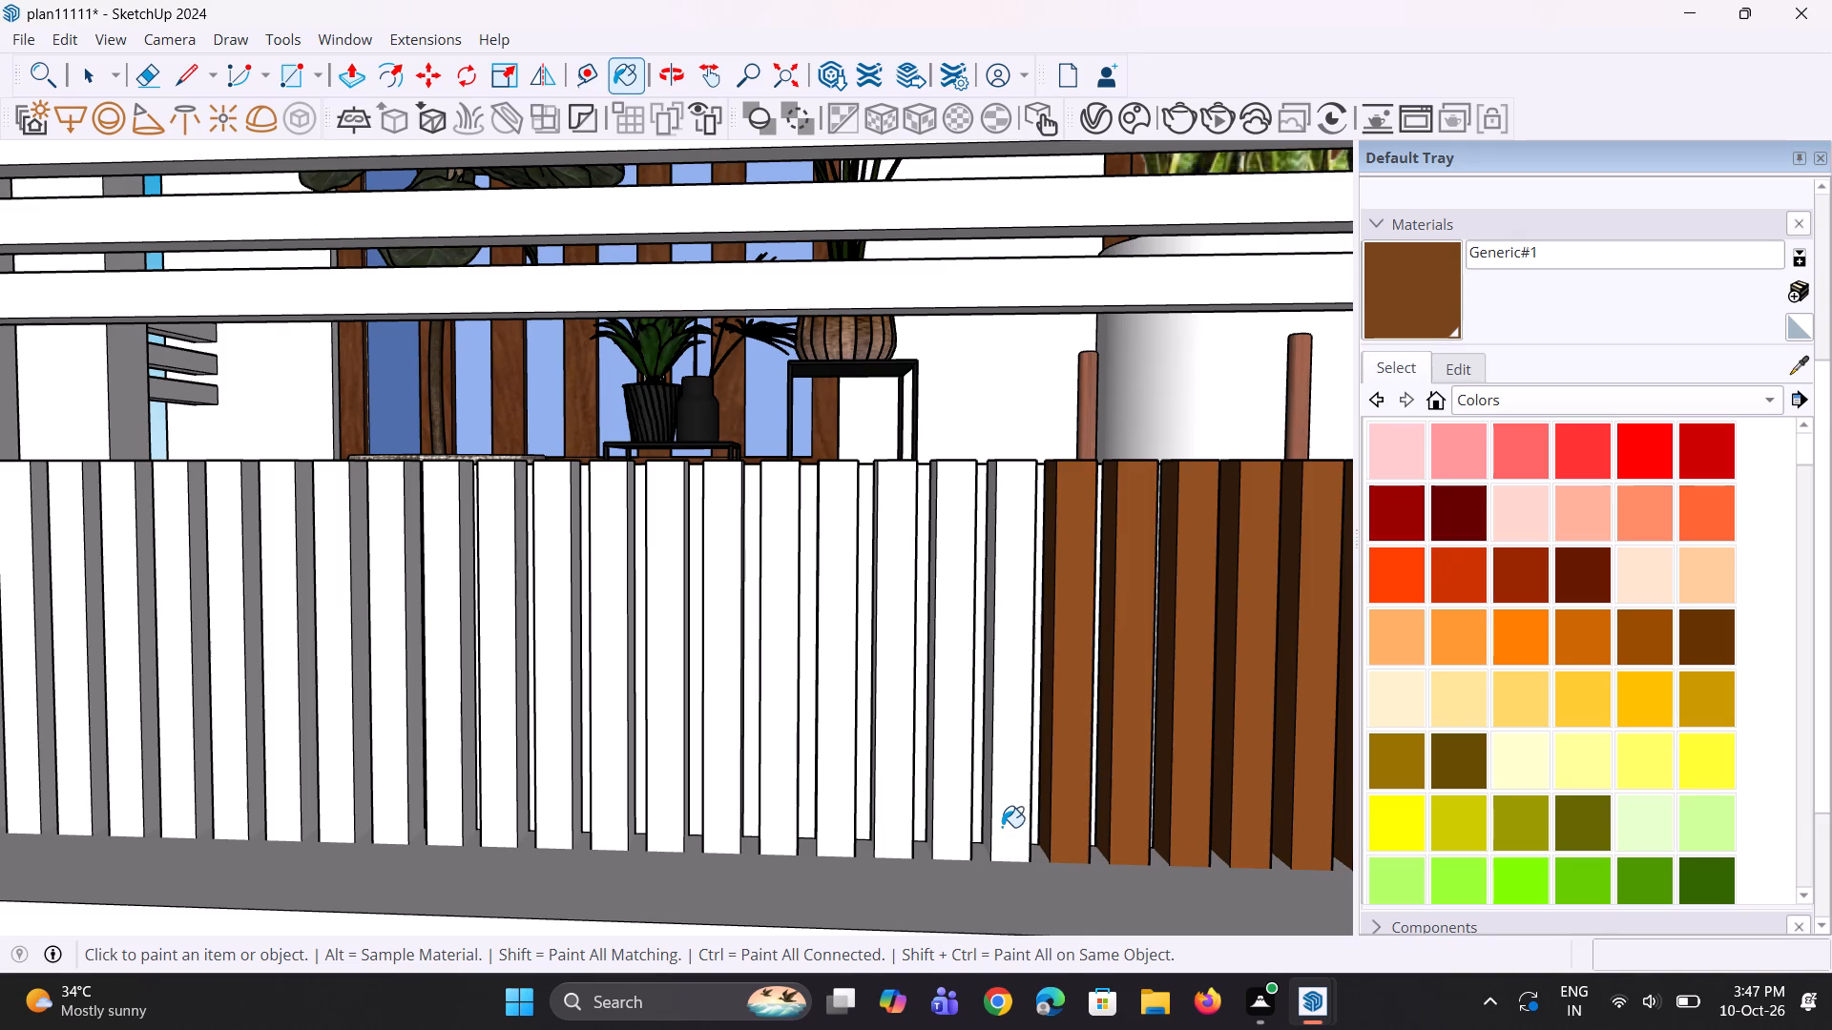
left_click_drag(1002, 827, 997, 830)
left_click(961, 835)
left_click(906, 832)
Paint the next seven slats with Generic#1, in front of the window and its small plant stands.
left_click(839, 825)
left_click(789, 831)
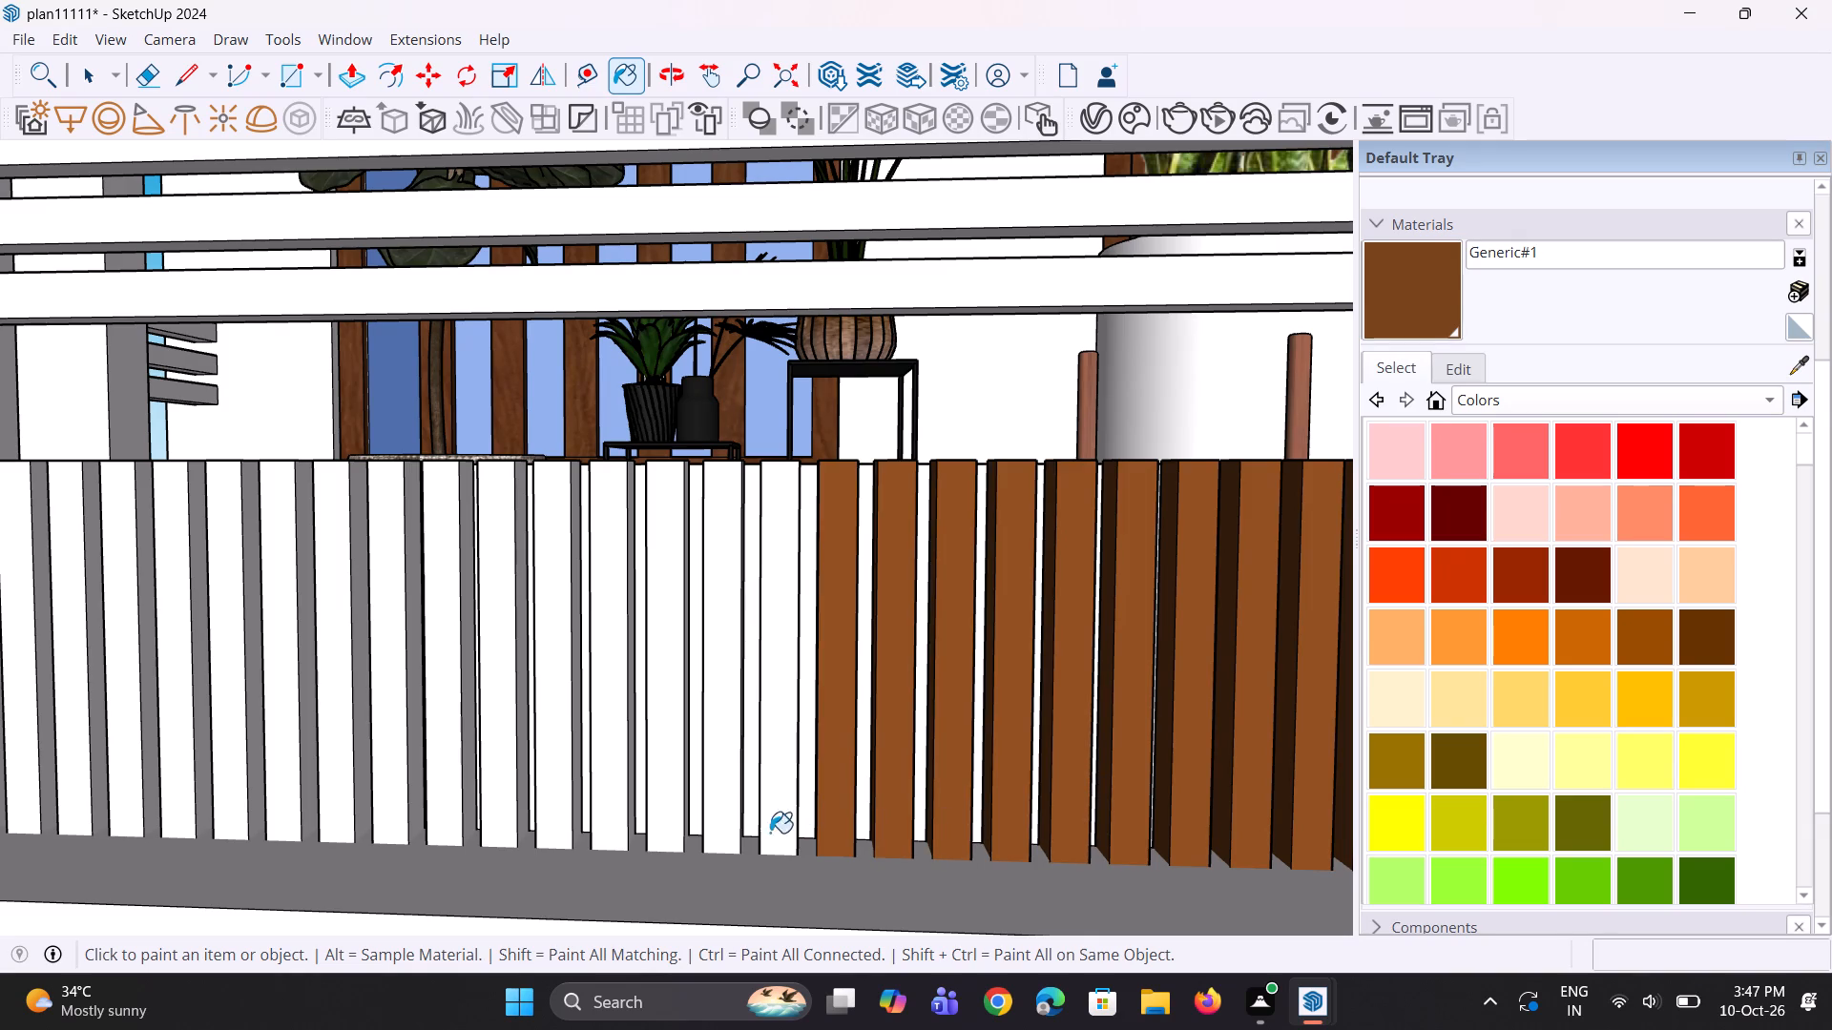
left_click_drag(745, 833, 737, 833)
left_click(665, 819)
left_click(618, 822)
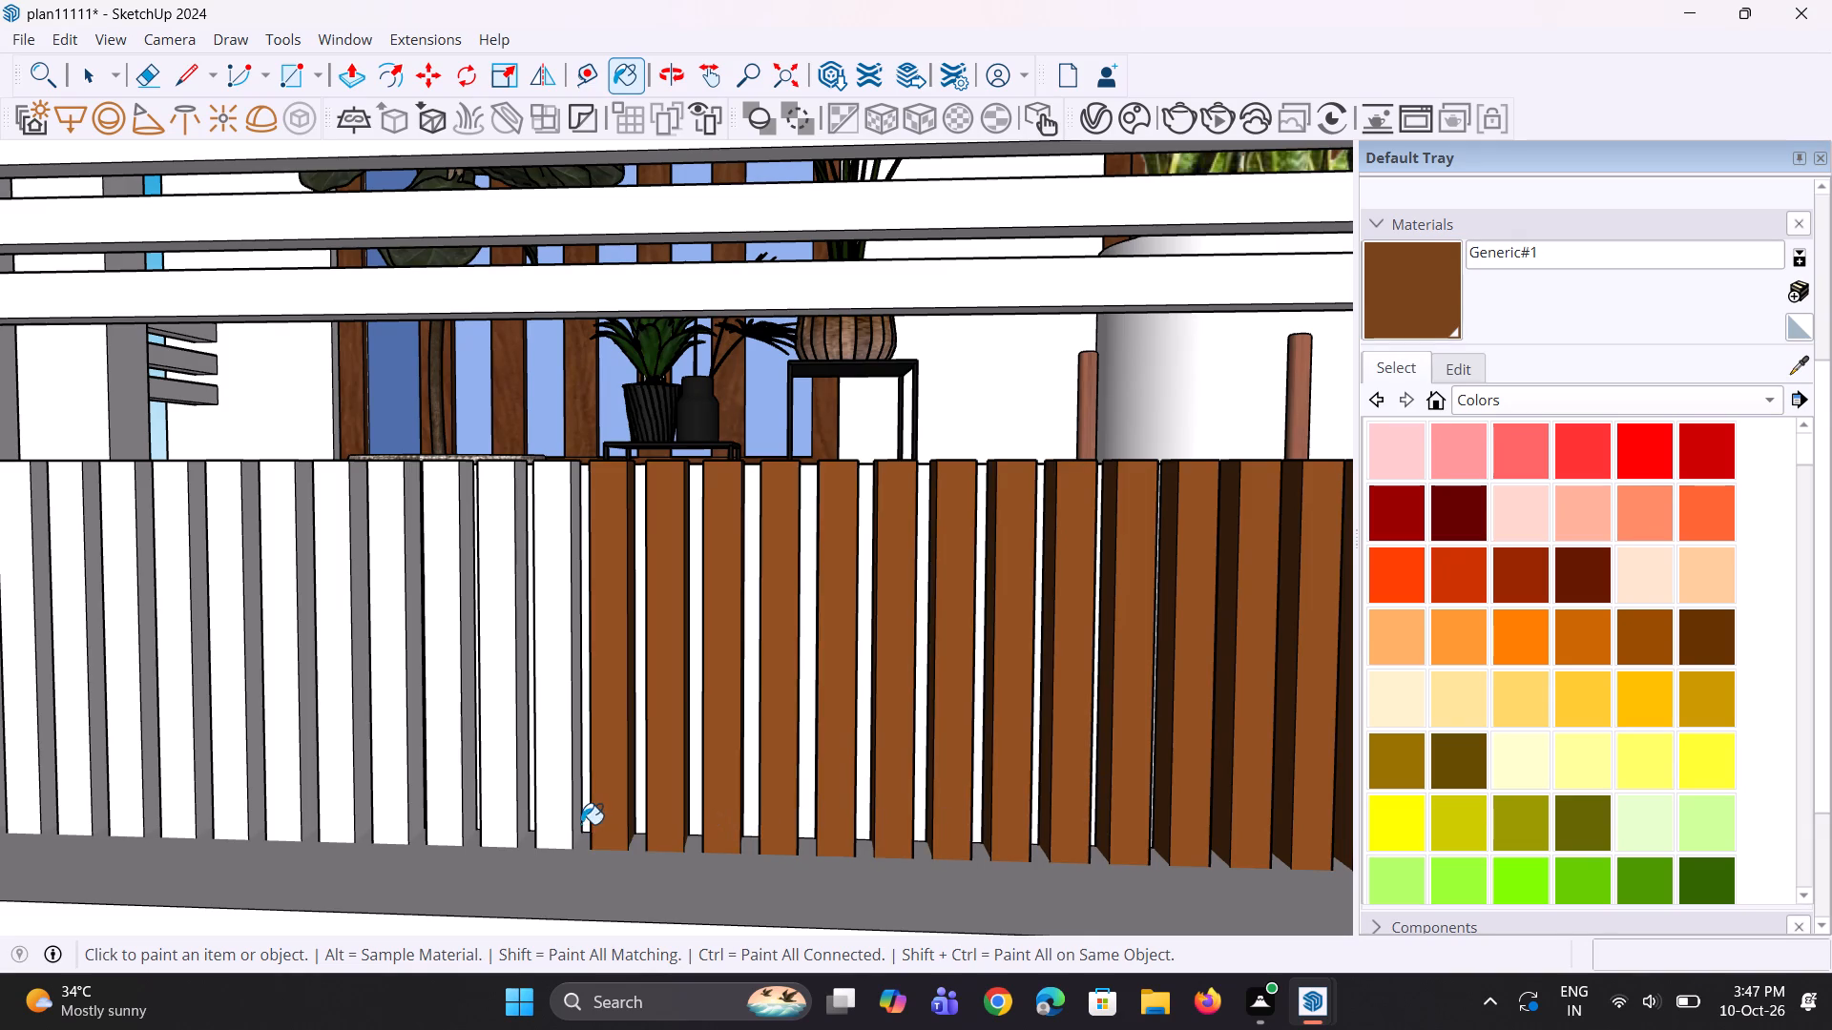
left_click(581, 824)
left_click(516, 835)
Continue with the remaining white slats of this railing, from the window toward the outer wall.
scroll(1105, 860, "down", 2)
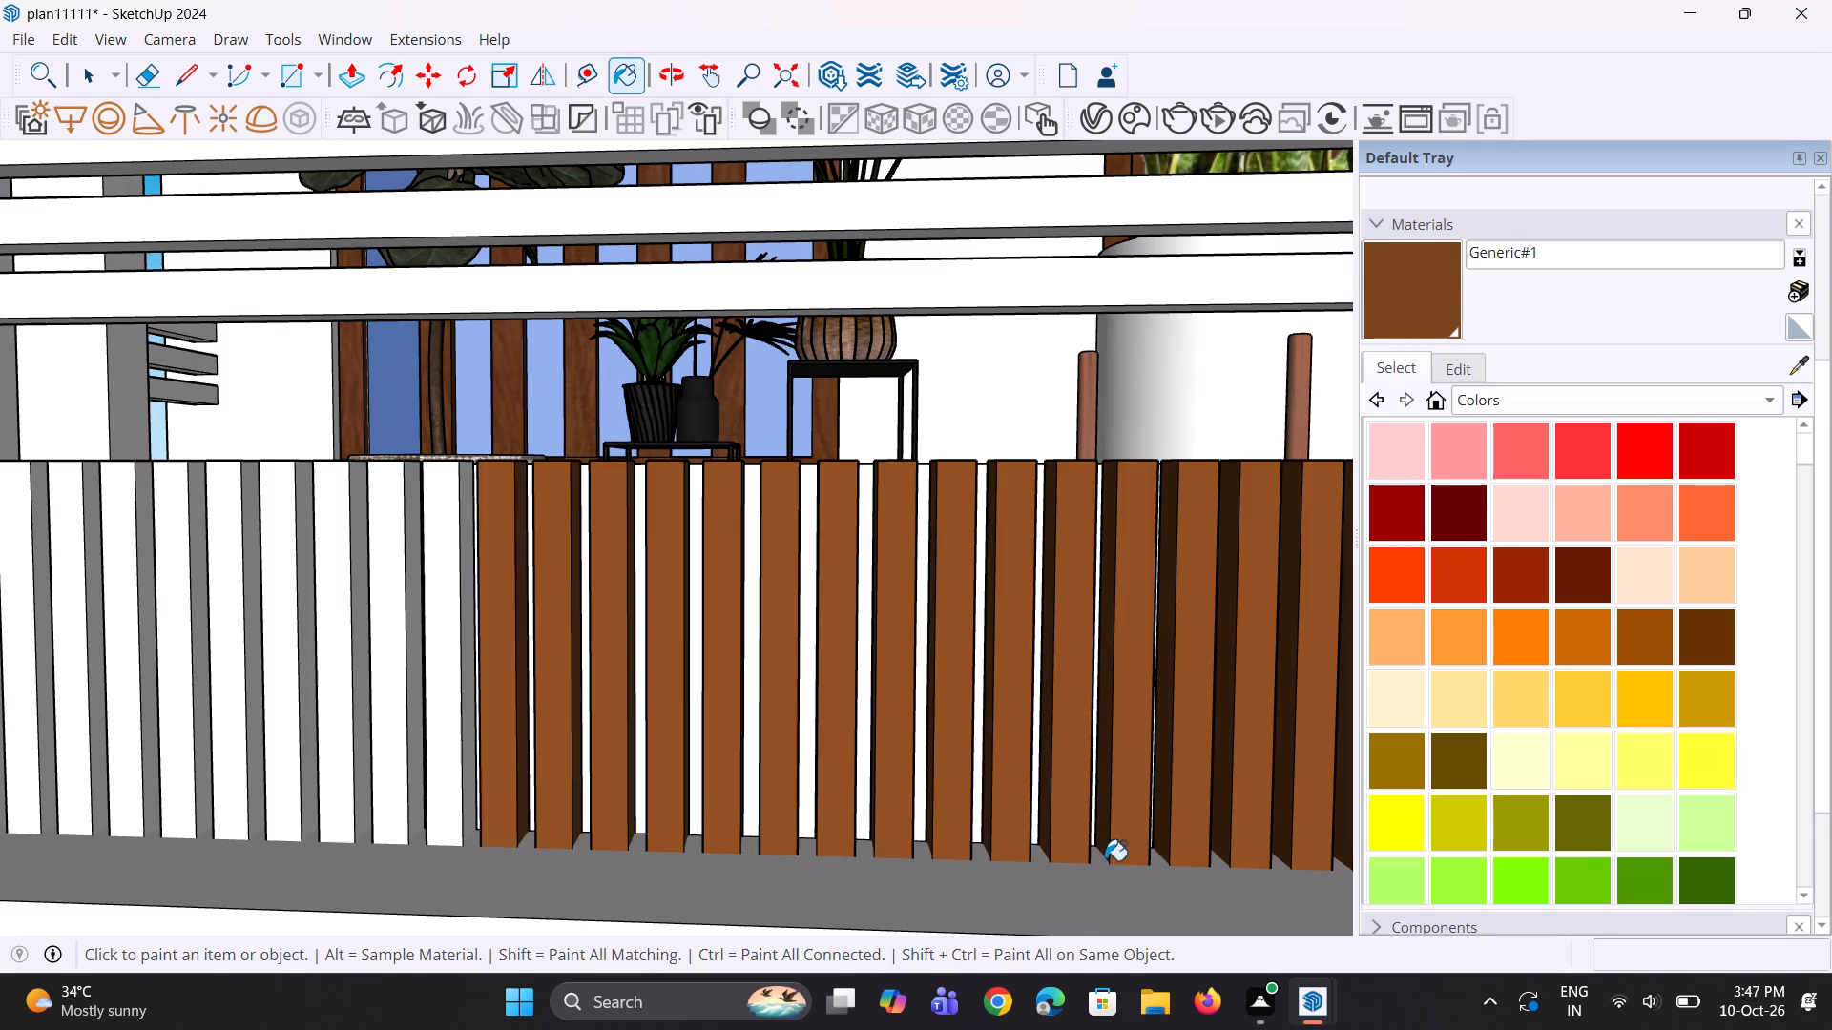
scroll(1105, 860, "down", 2)
scroll(1171, 813, "down", 5)
scroll(1317, 772, "down", 3)
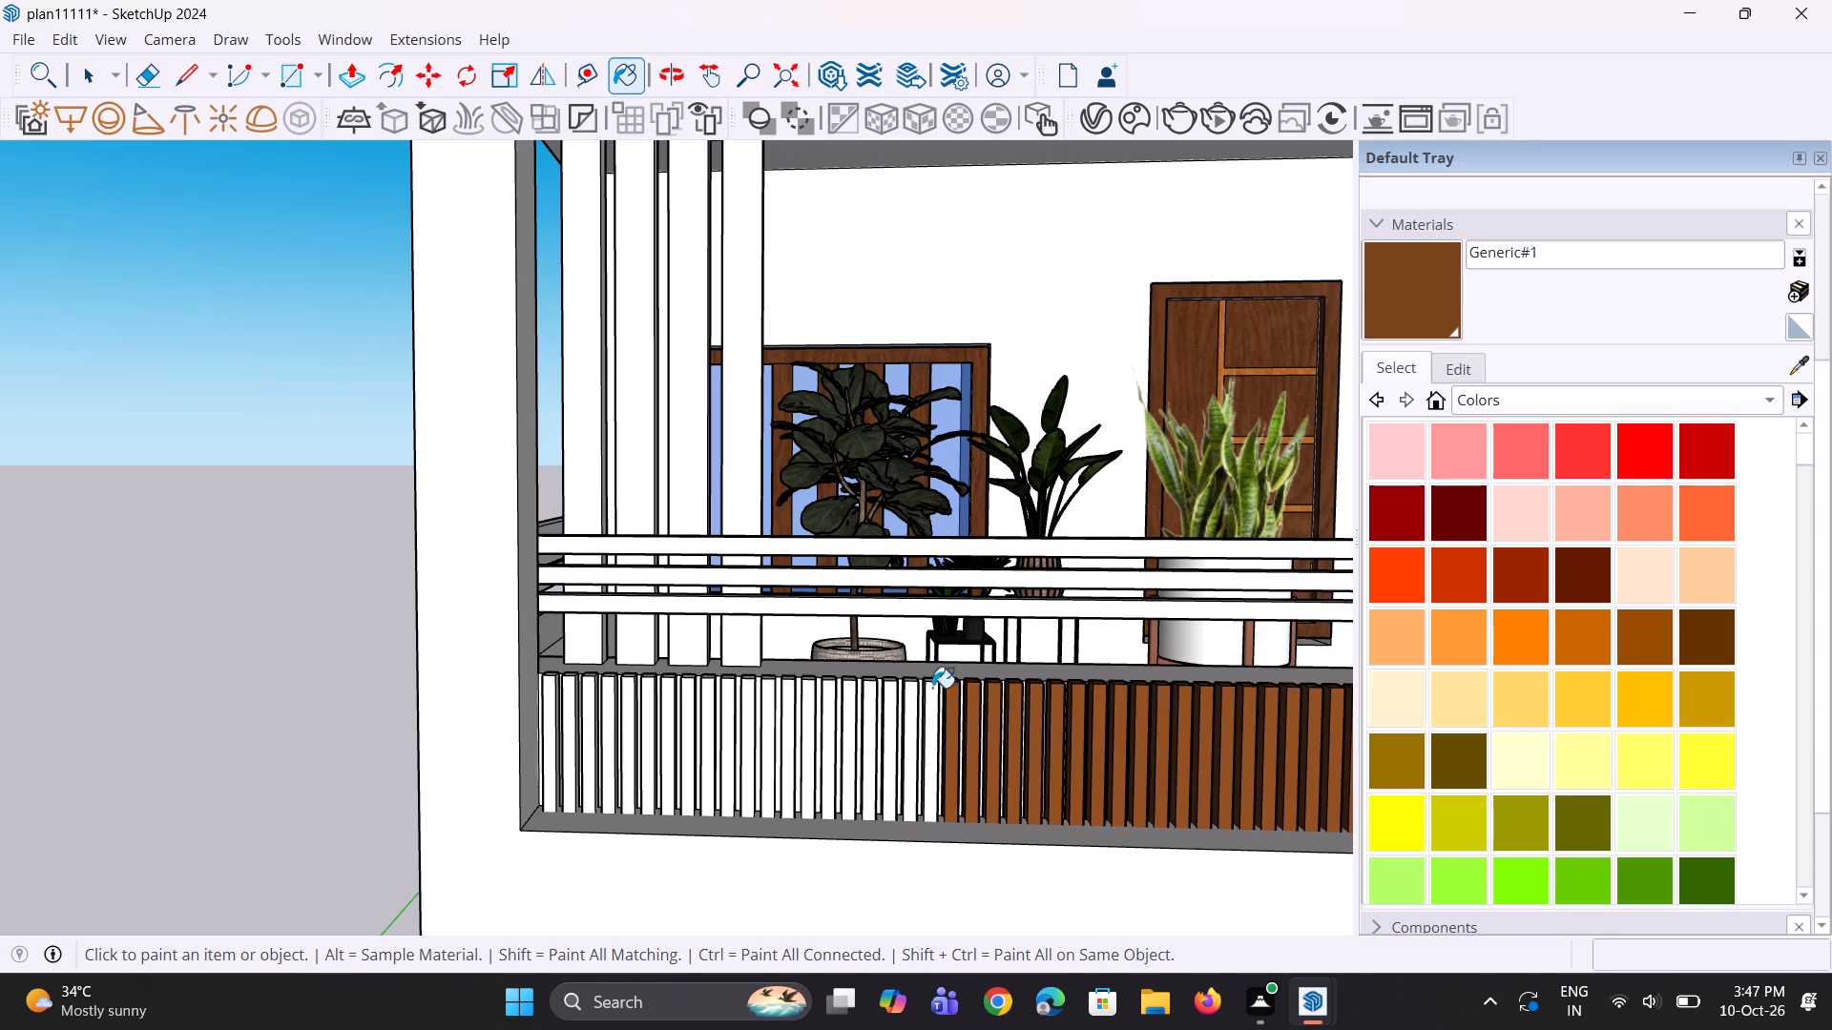
scroll(859, 515, "up", 2)
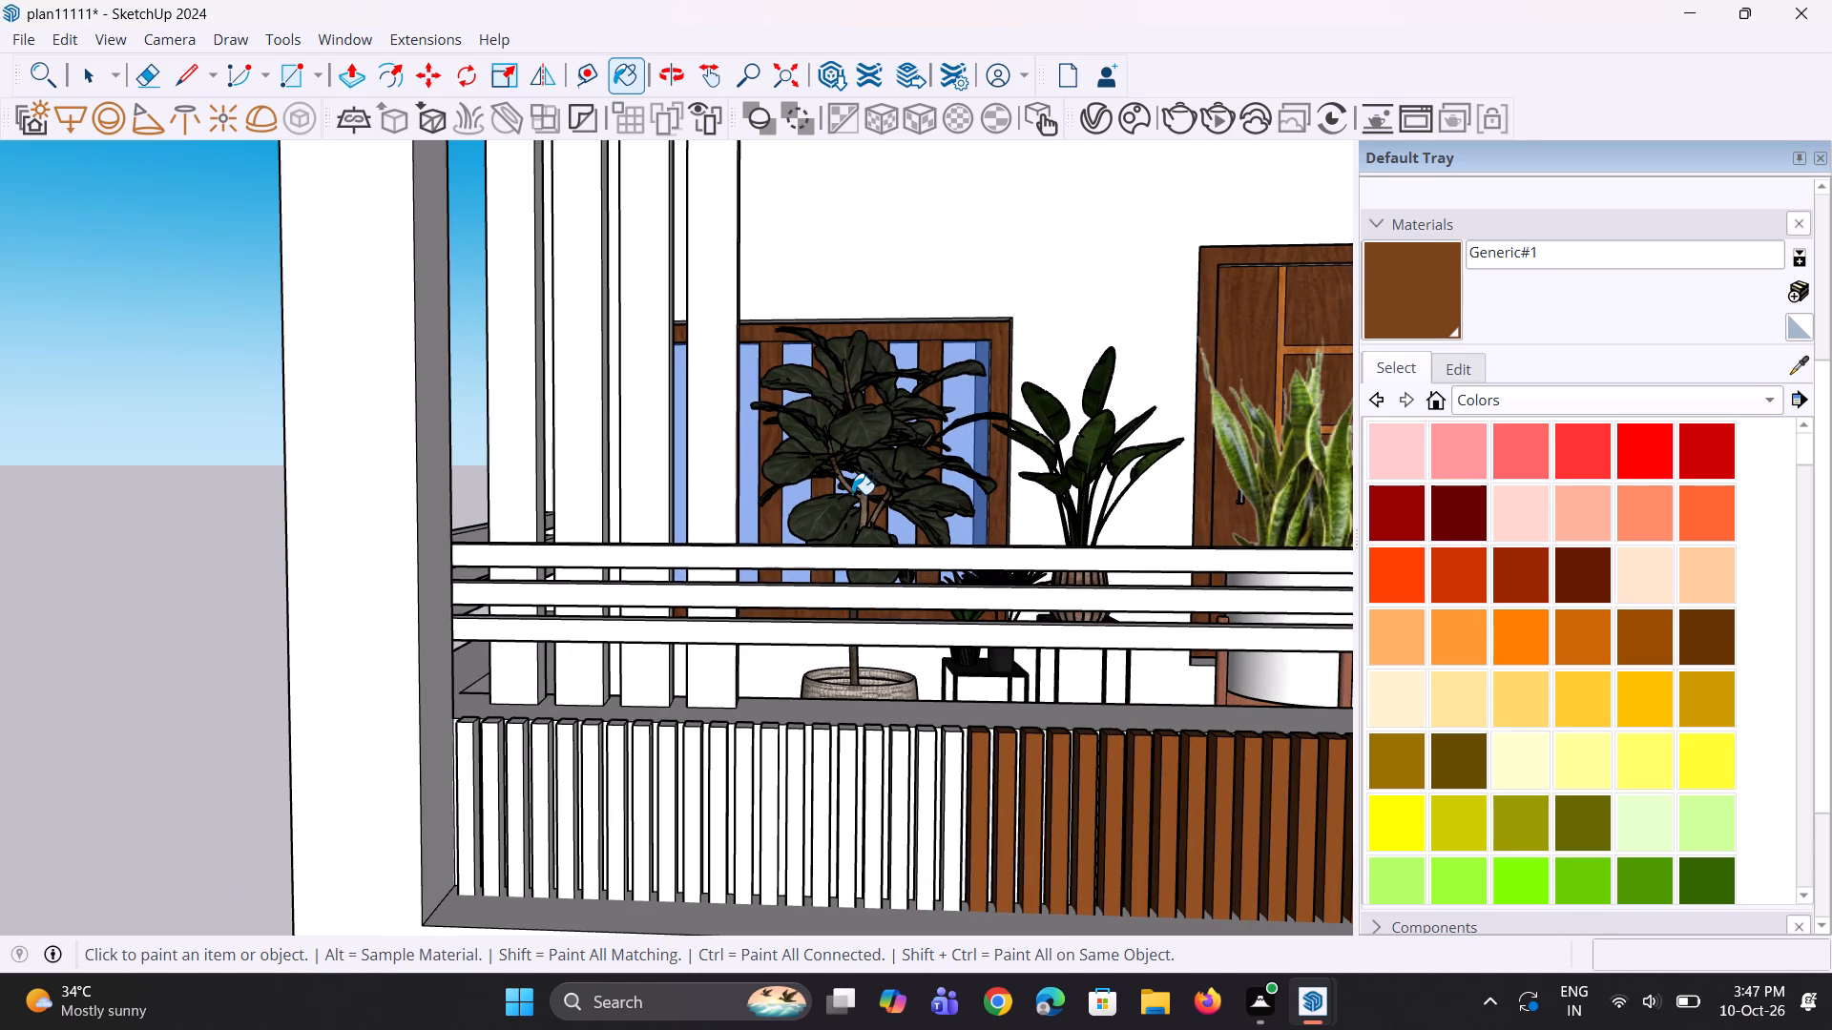
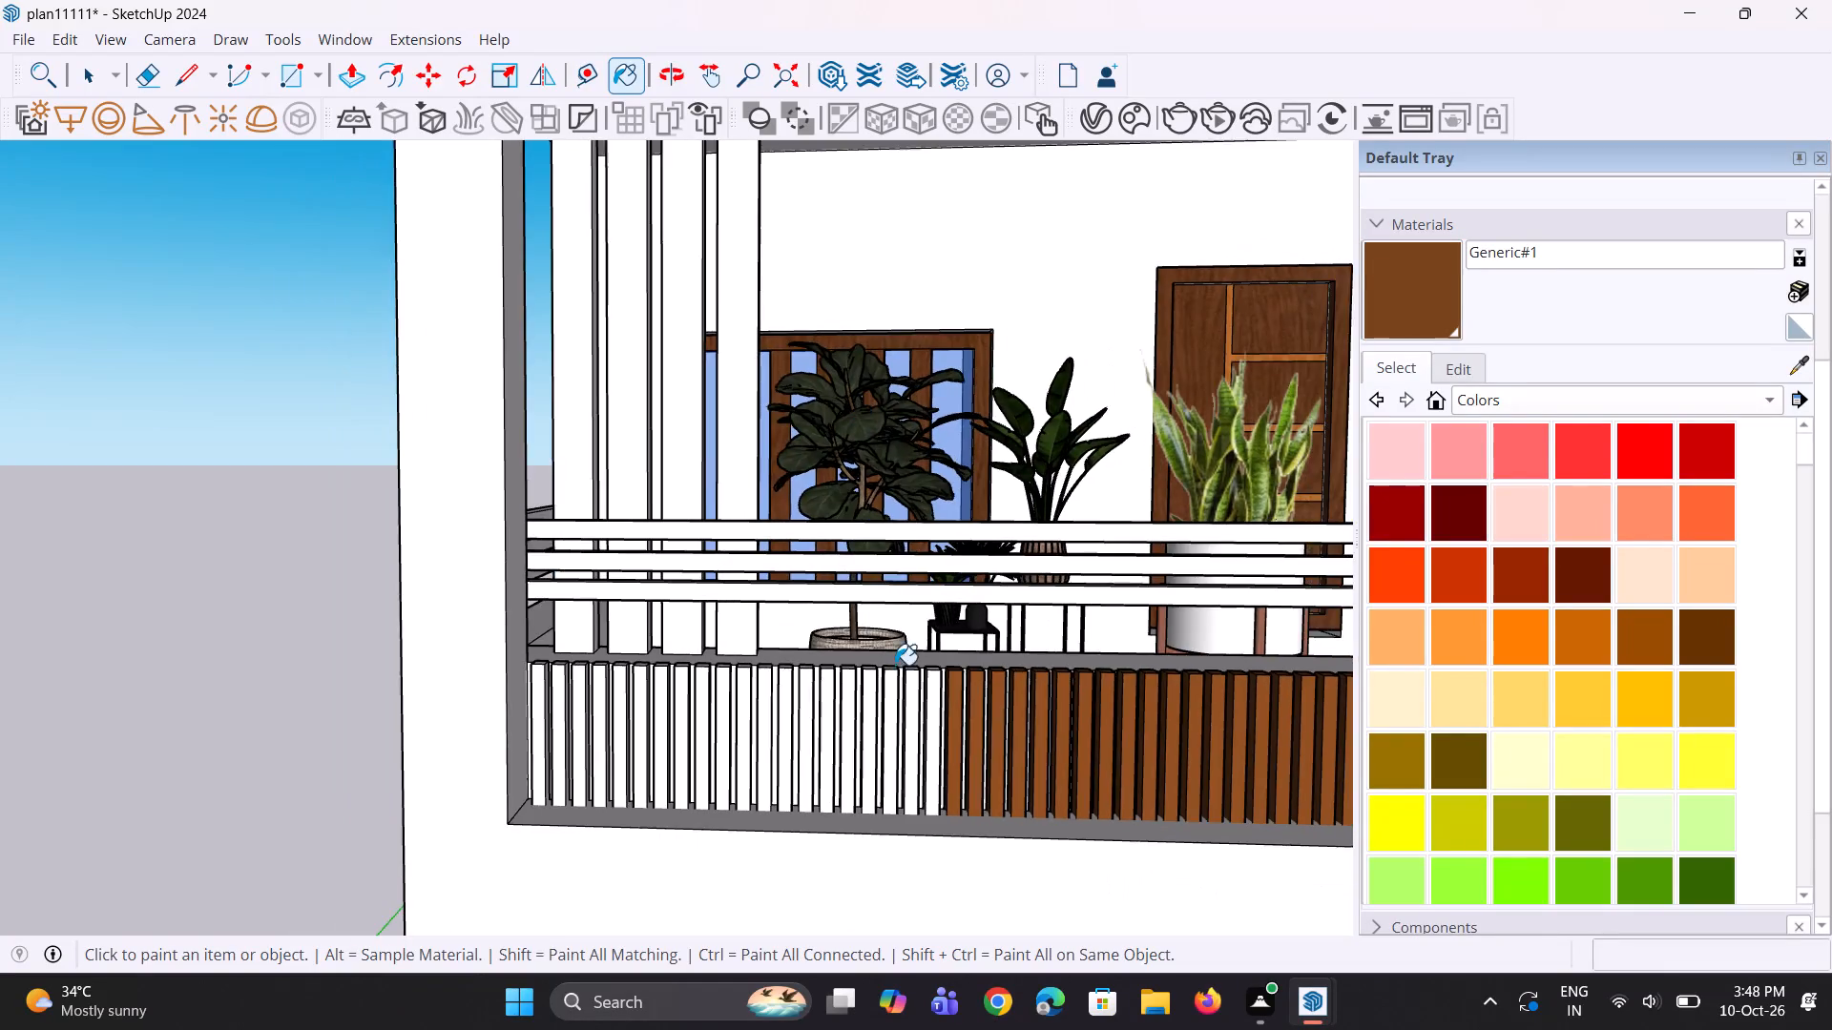
Paint the next ten slats of this railing with Generic#1, from the plant stands past the potted tree.
scroll(904, 700, "up", 7)
left_click(967, 791)
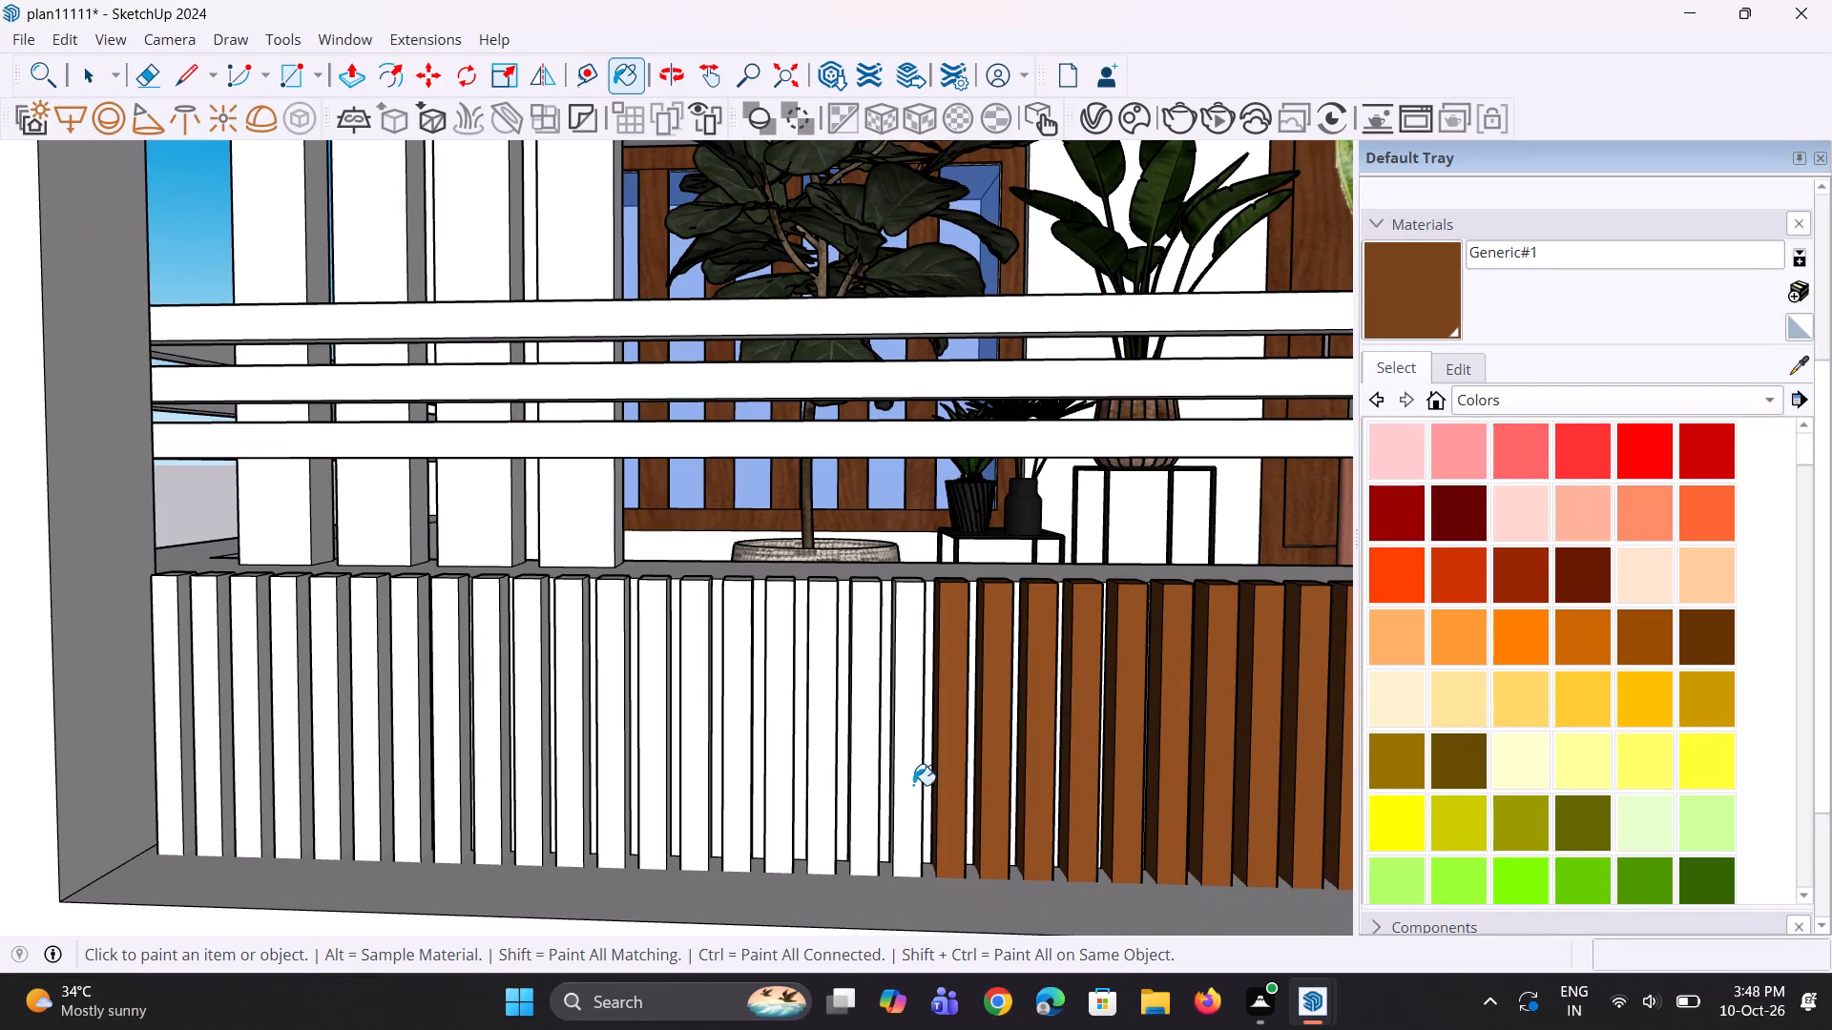
left_click(909, 783)
left_click(865, 788)
left_click(823, 800)
left_click(769, 818)
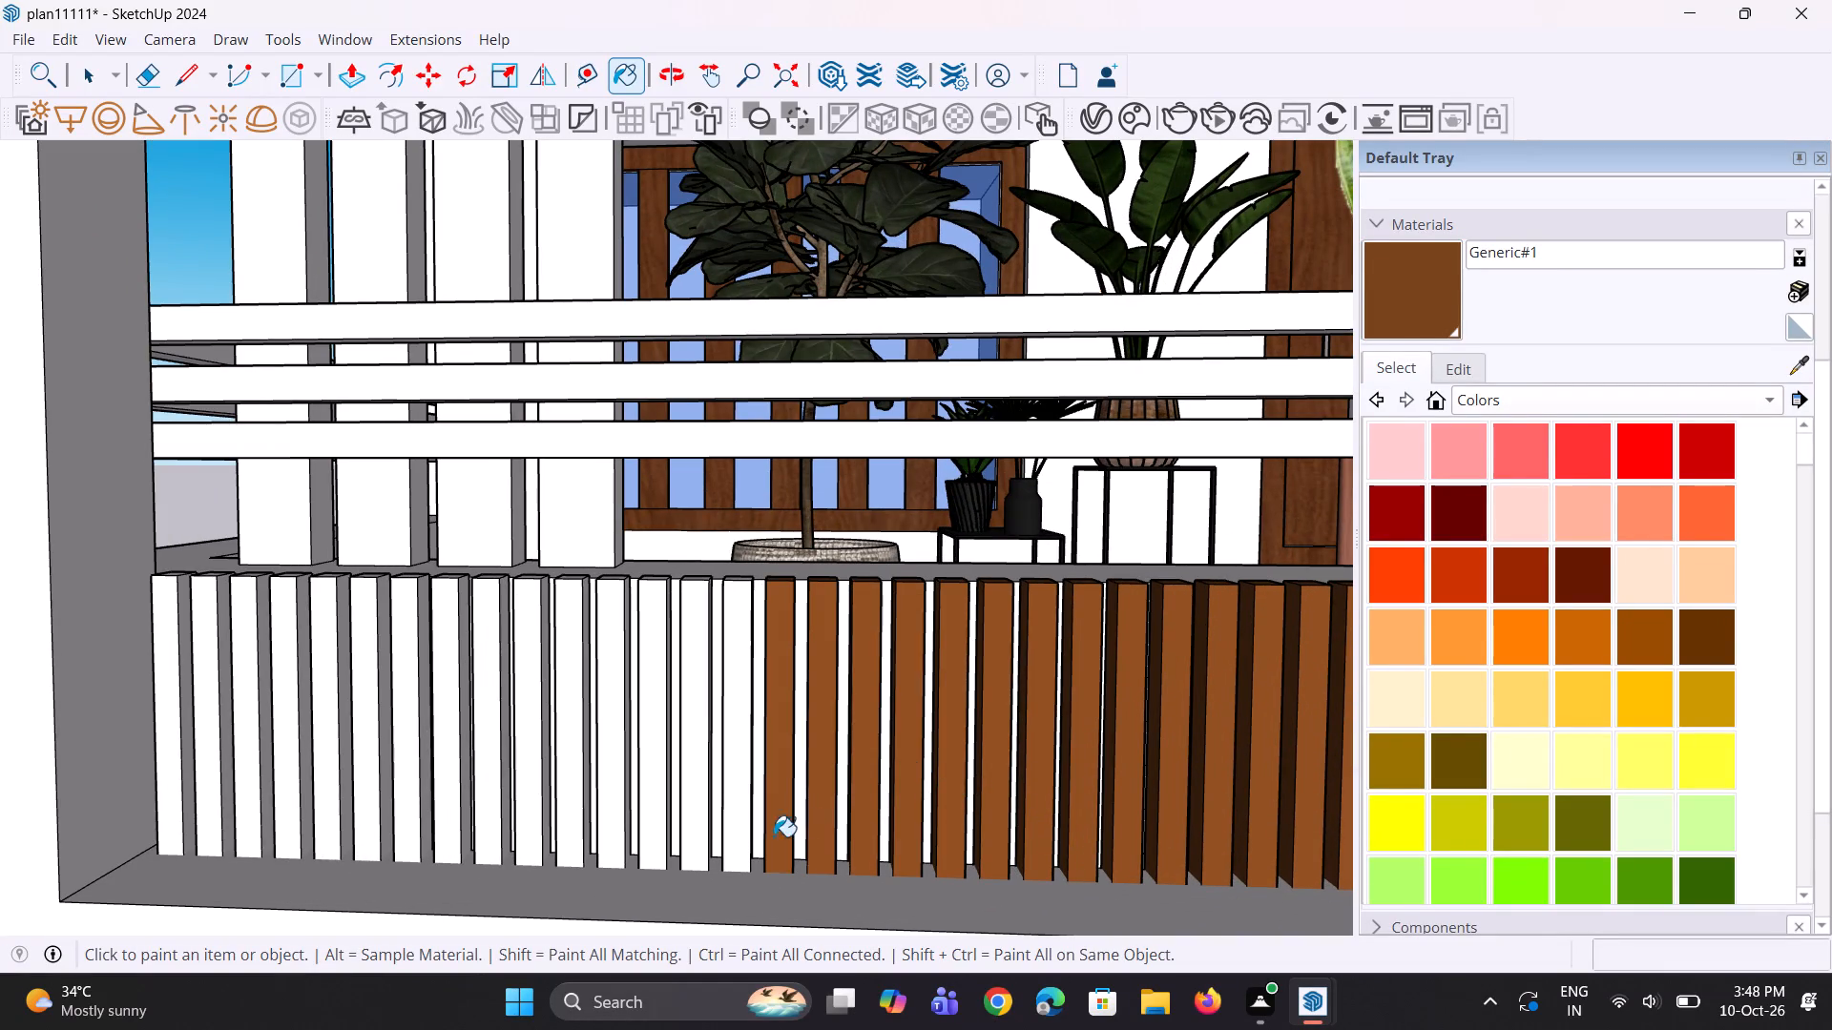
left_click(742, 837)
left_click(704, 843)
left_click(650, 843)
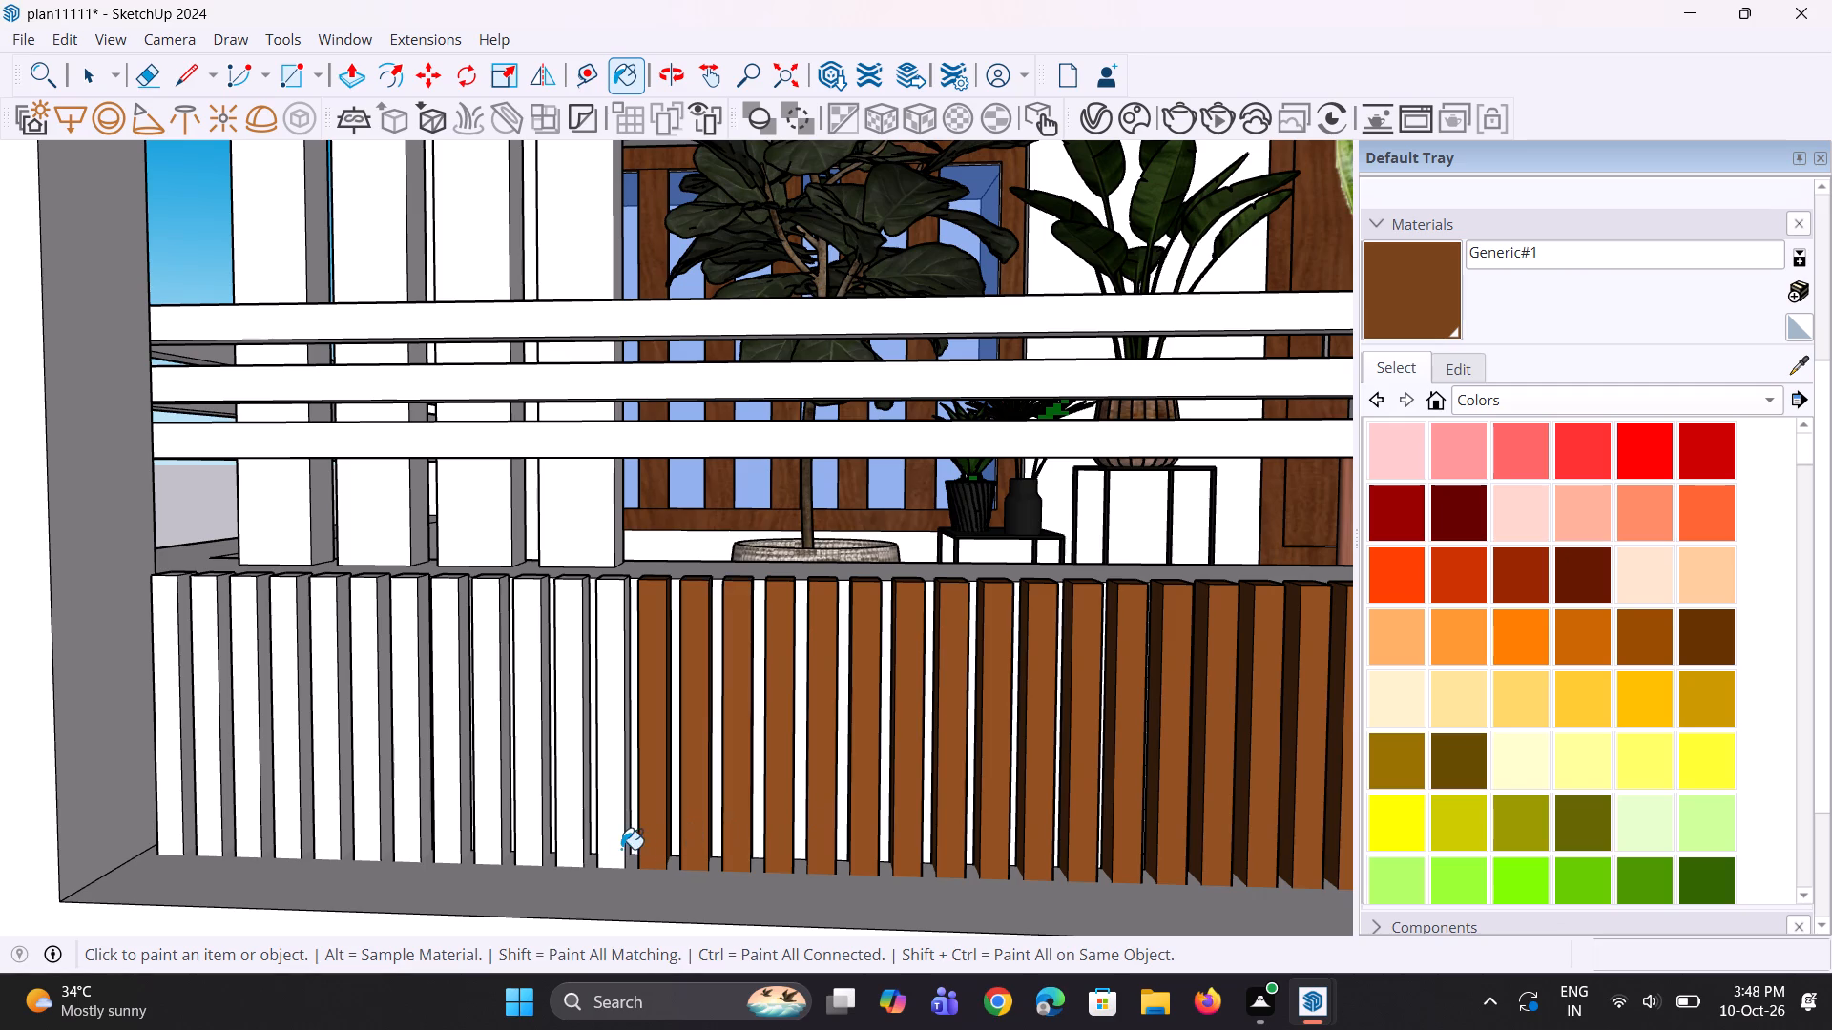
left_click(621, 849)
left_click(579, 850)
Paint the last ten white slats of this railing with Generic#1, up to the outer wall.
scroll(991, 725, "down", 8)
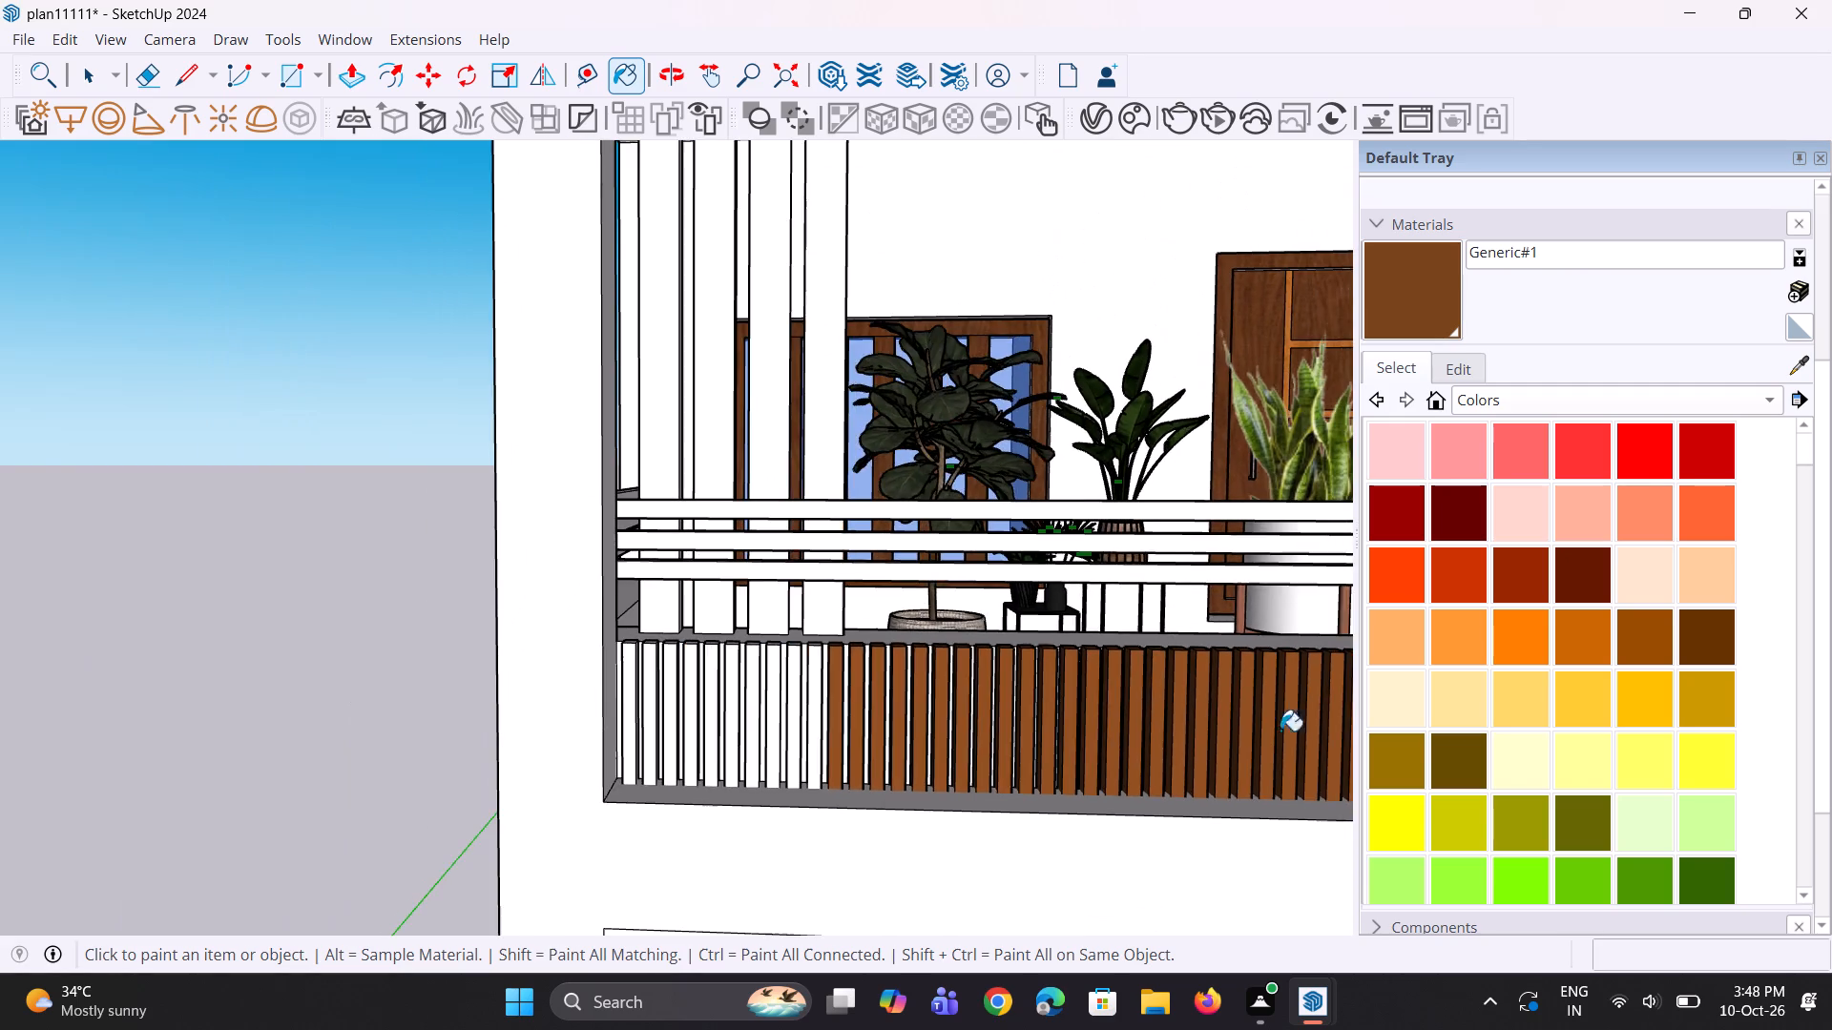
scroll(699, 758, "up", 10)
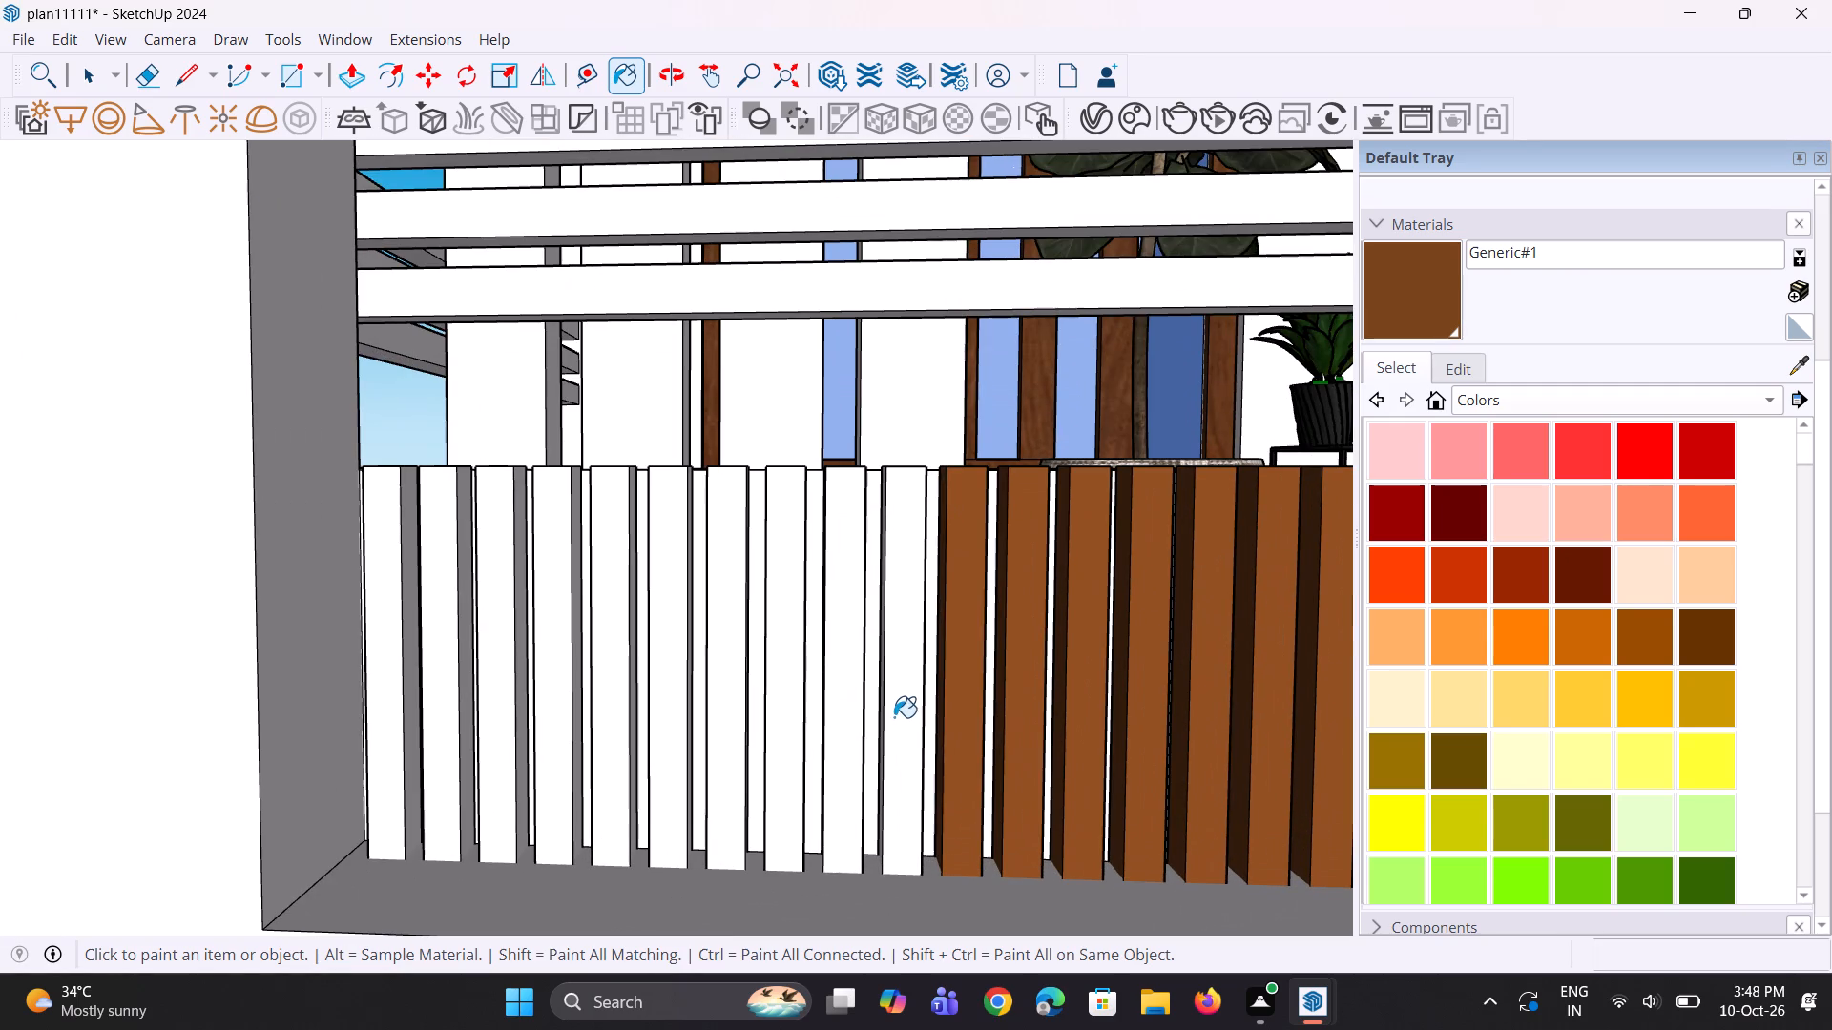
left_click(894, 717)
left_click(847, 726)
left_click(782, 738)
left_click(722, 762)
left_click(677, 779)
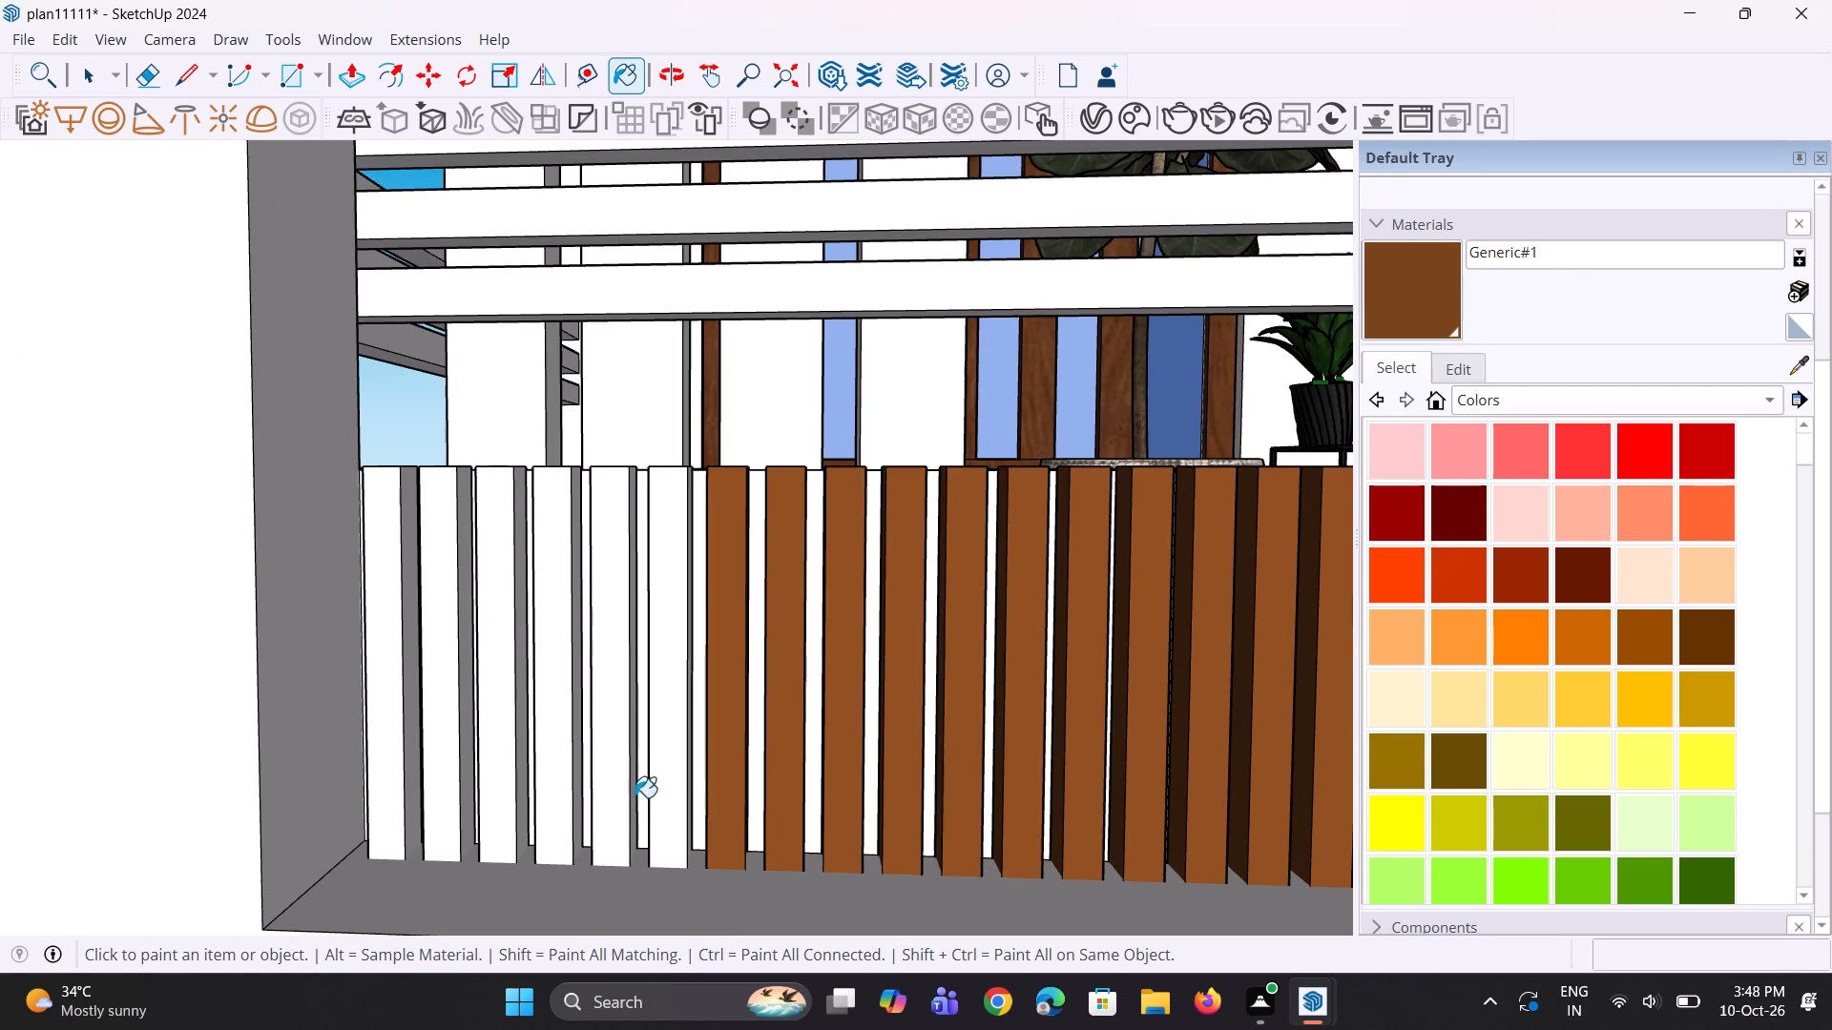
left_click(607, 808)
left_click(546, 828)
scroll(849, 762, "down", 5)
scroll(532, 800, "up", 1)
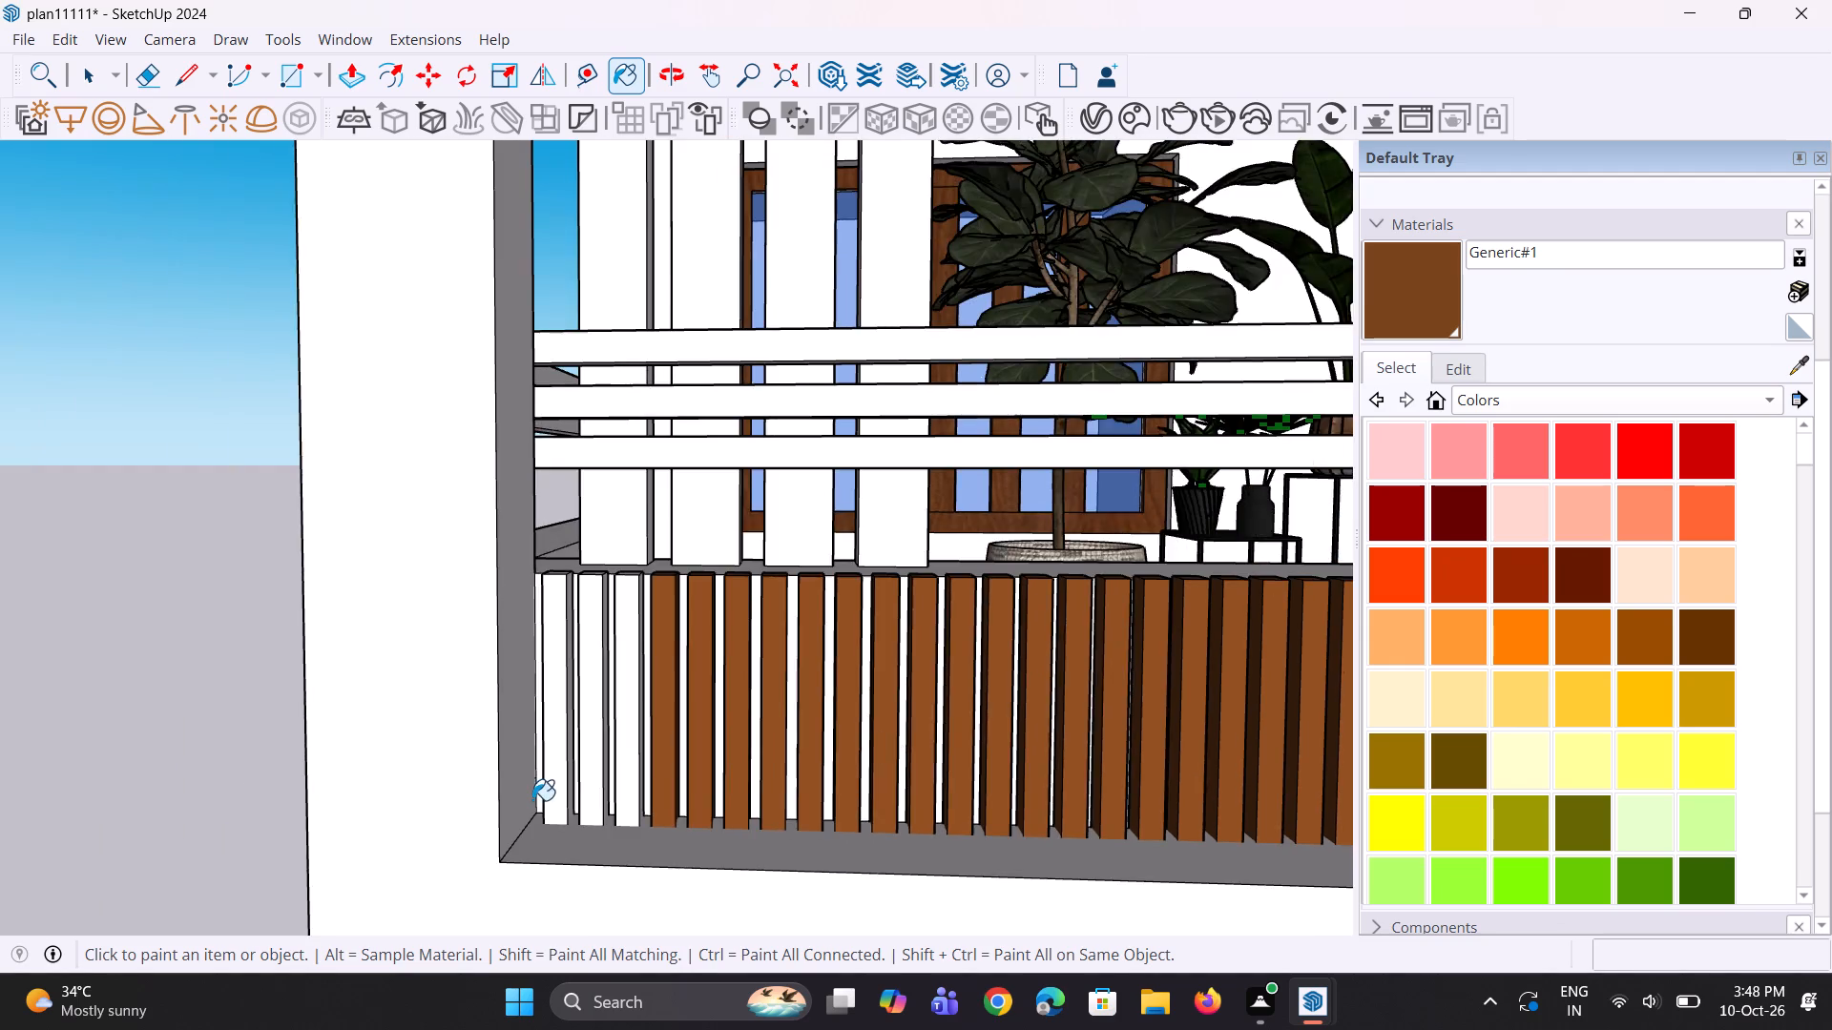
scroll(532, 800, "up", 5)
left_click(565, 770)
left_click(635, 768)
left_click(699, 782)
Paint the first eight slats of the lowest left balcony's railing with Generic#1, starting from the wall end beside the palm.
scroll(633, 749, "down", 20)
scroll(633, 749, "down", 10)
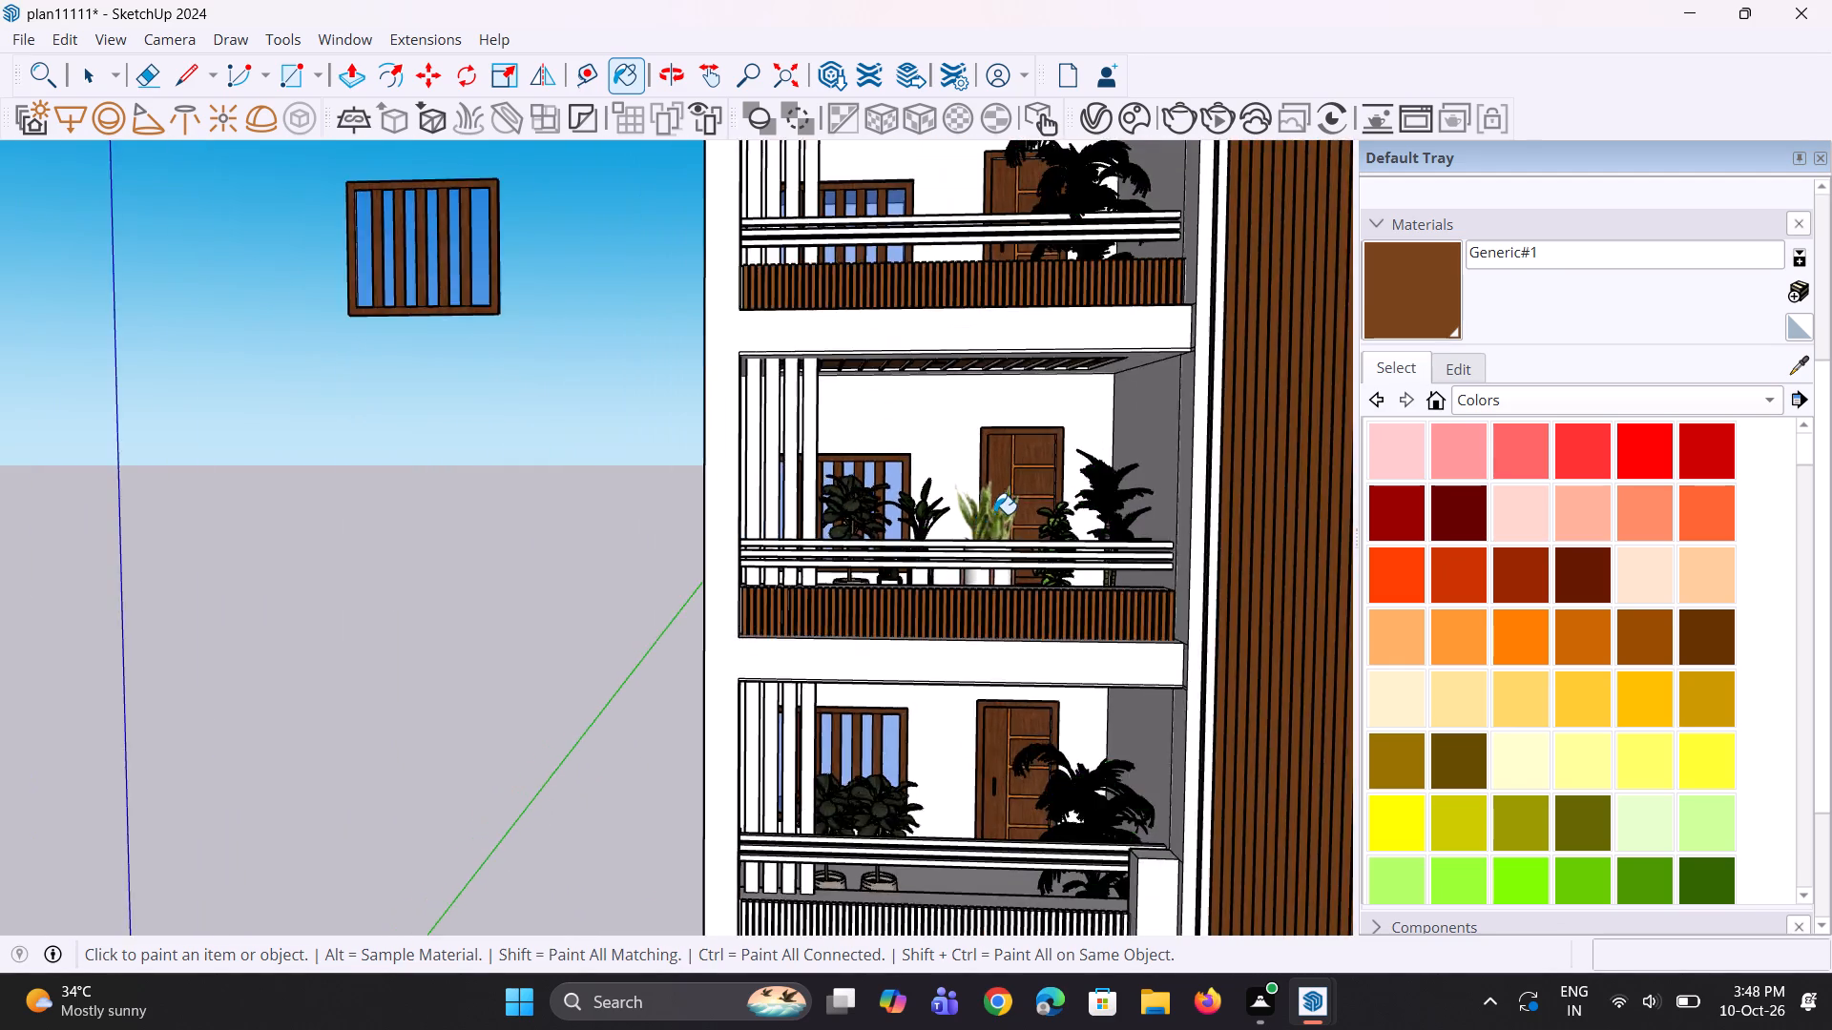
scroll(994, 514, "down", 7)
scroll(1043, 737, "up", 12)
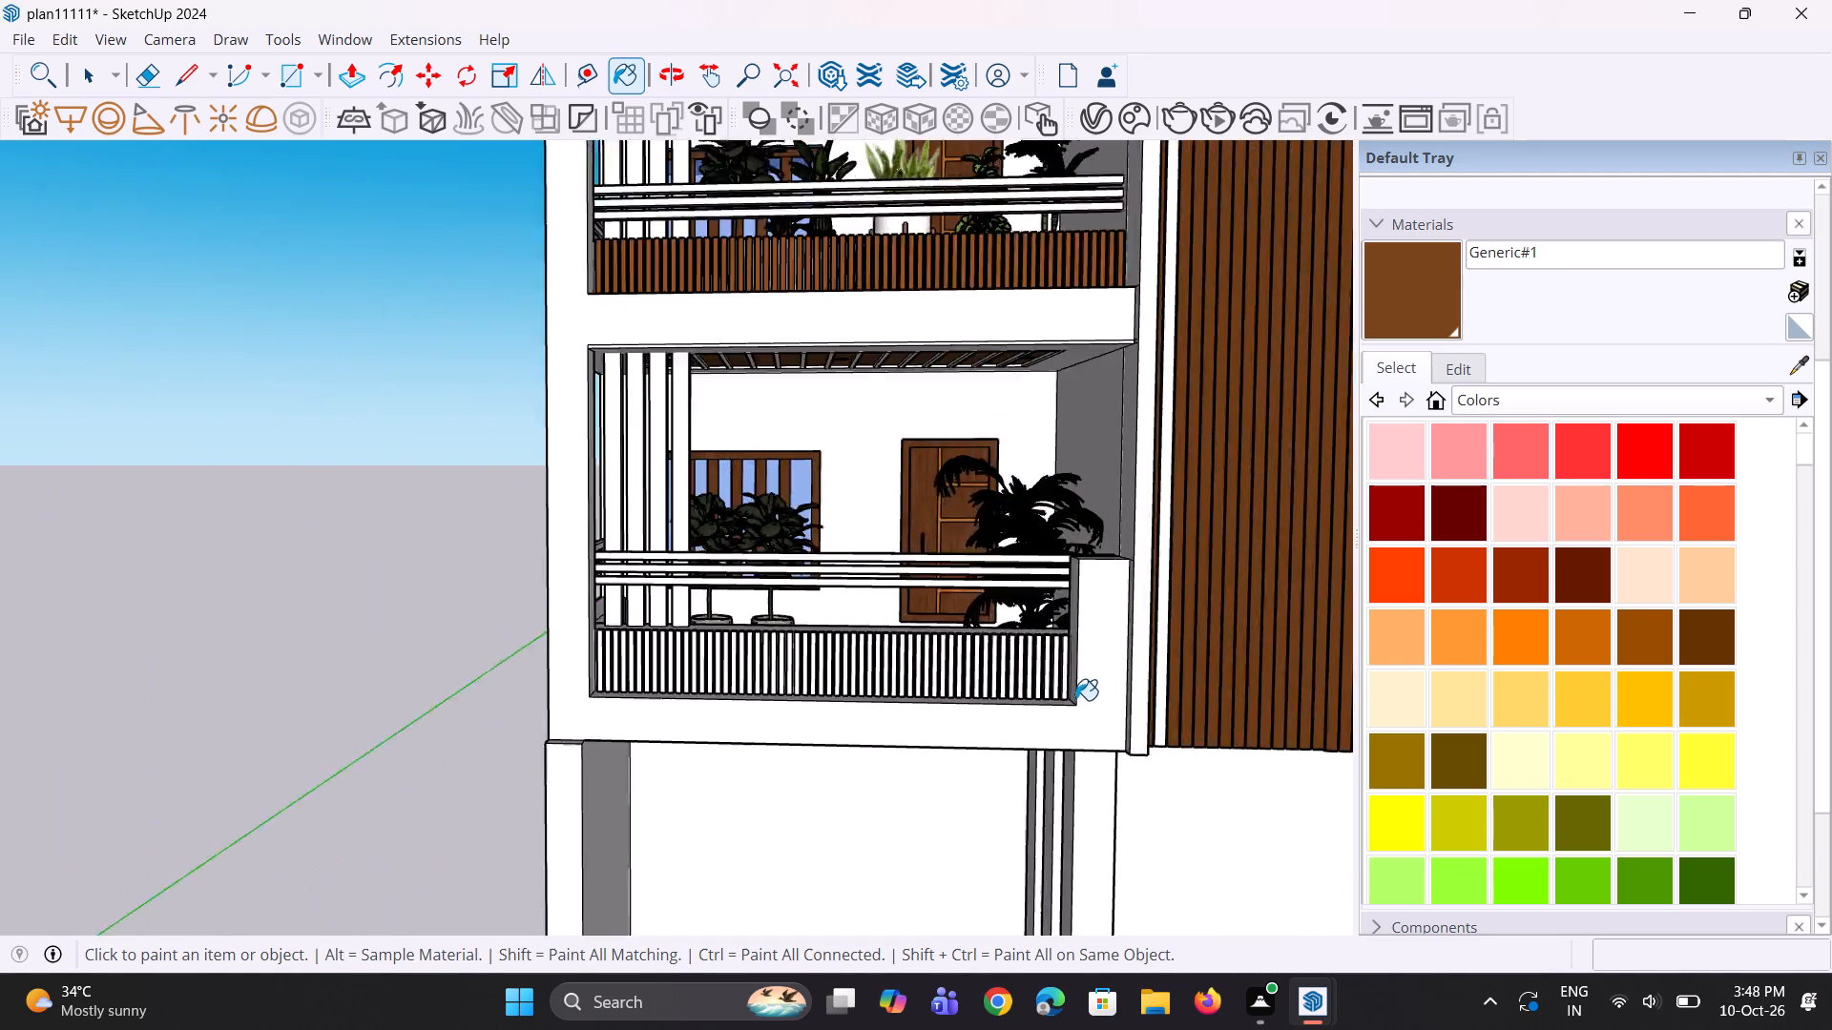
scroll(1075, 700, "up", 17)
left_click(1035, 606)
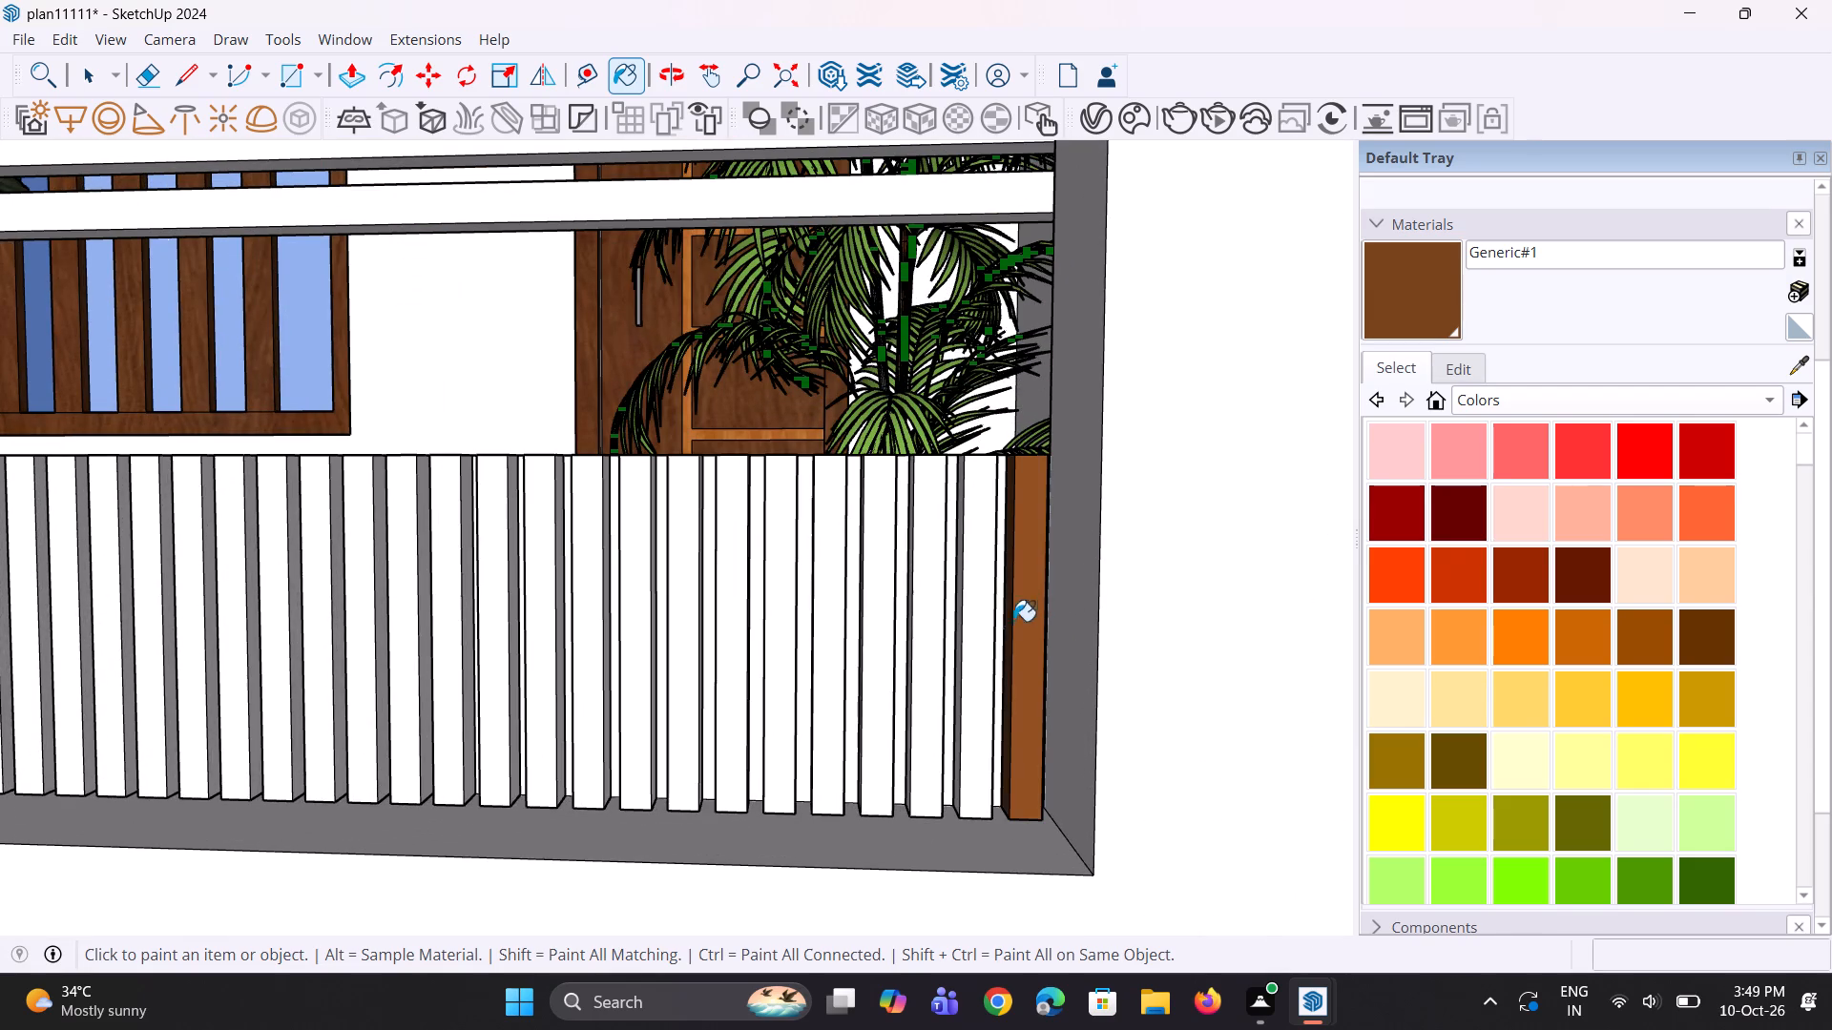
left_click(988, 637)
left_click(921, 673)
left_click(888, 703)
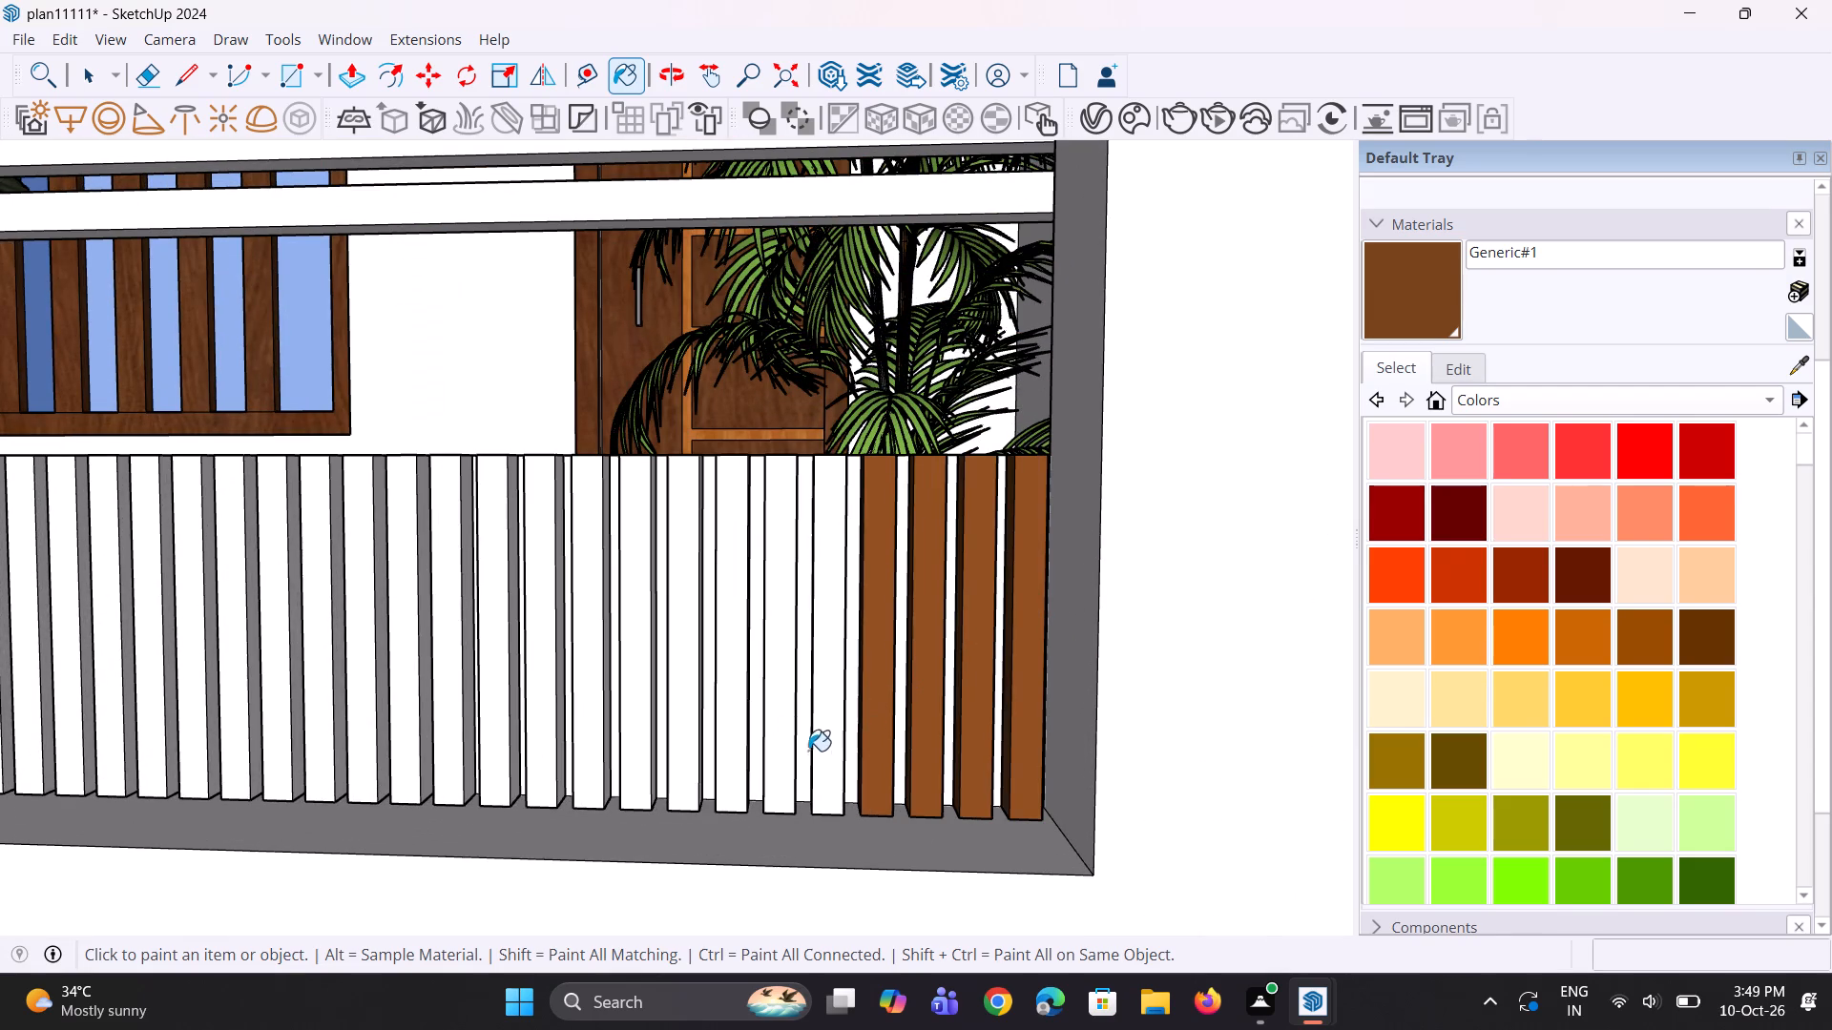
left_click(820, 754)
left_click(785, 755)
left_click(740, 770)
left_click(690, 782)
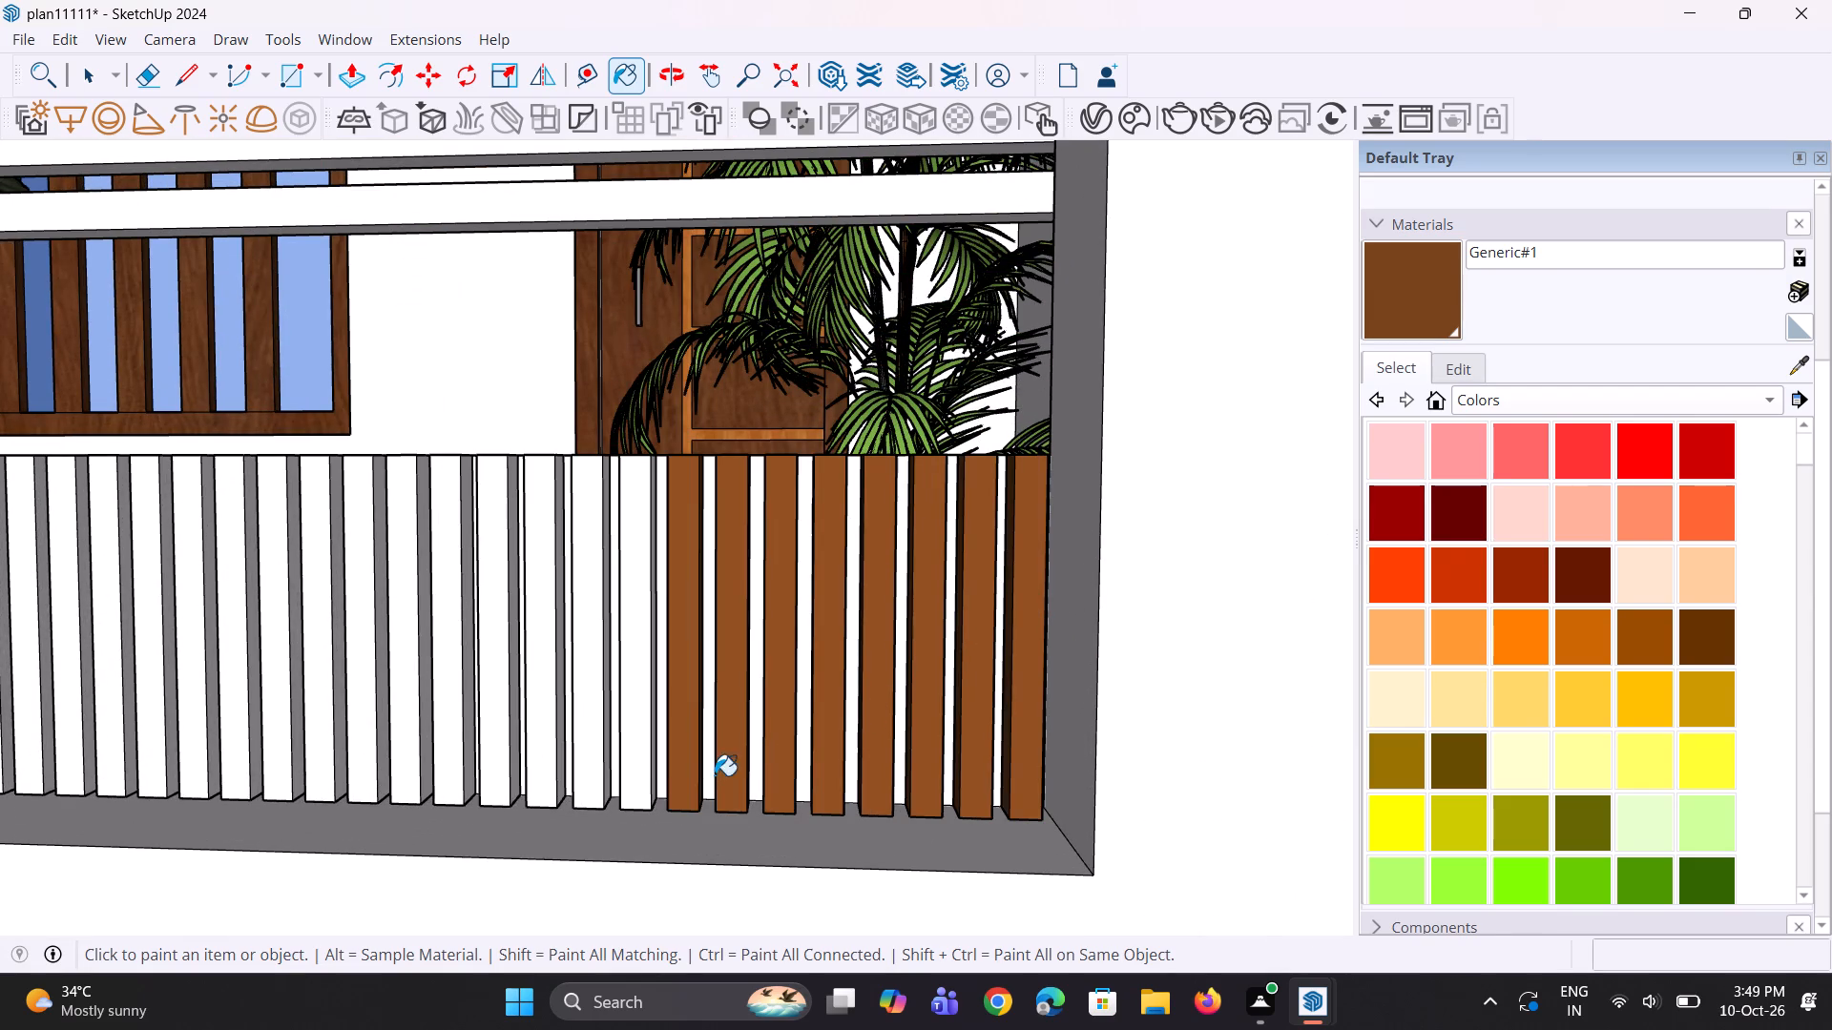
Extend the Generic#1 run slat by slat in front of the door, undoing any fill that lands behind the slats.
scroll(635, 777, "up", 2)
left_click(633, 775)
left_click(597, 780)
left_click(537, 790)
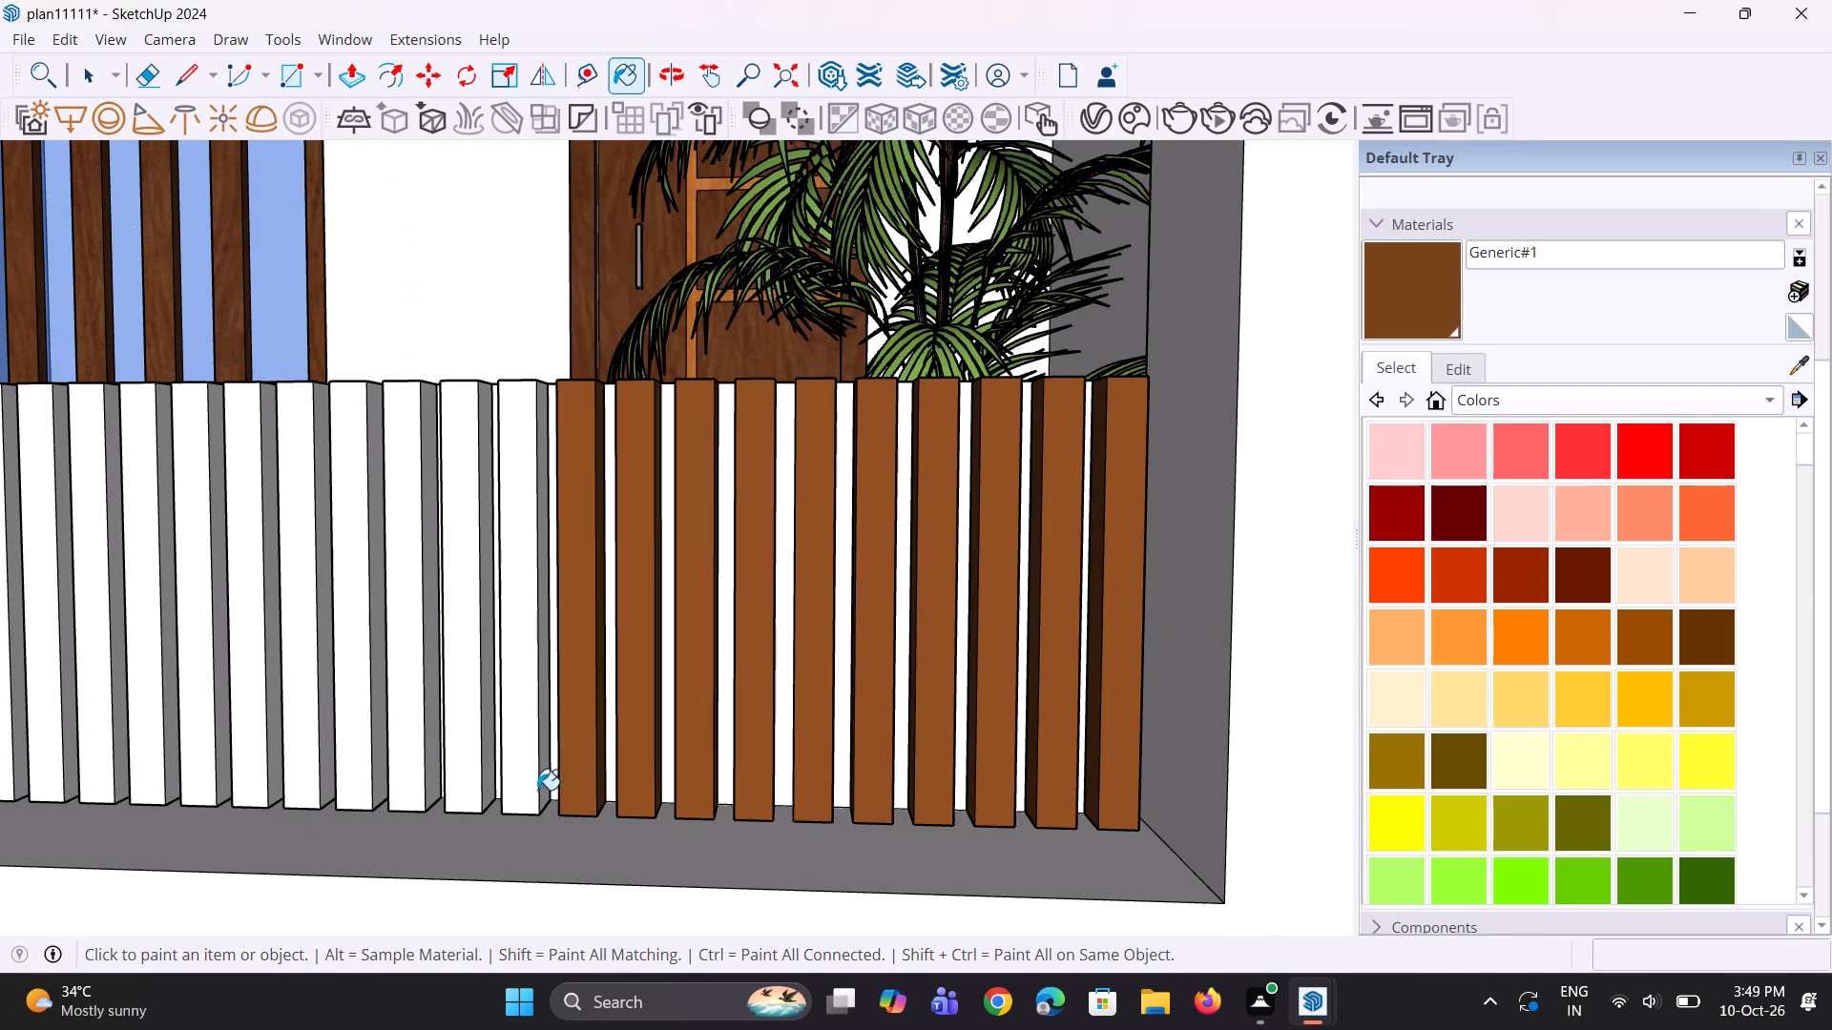
scroll(974, 766, "down", 8)
scroll(705, 715, "up", 8)
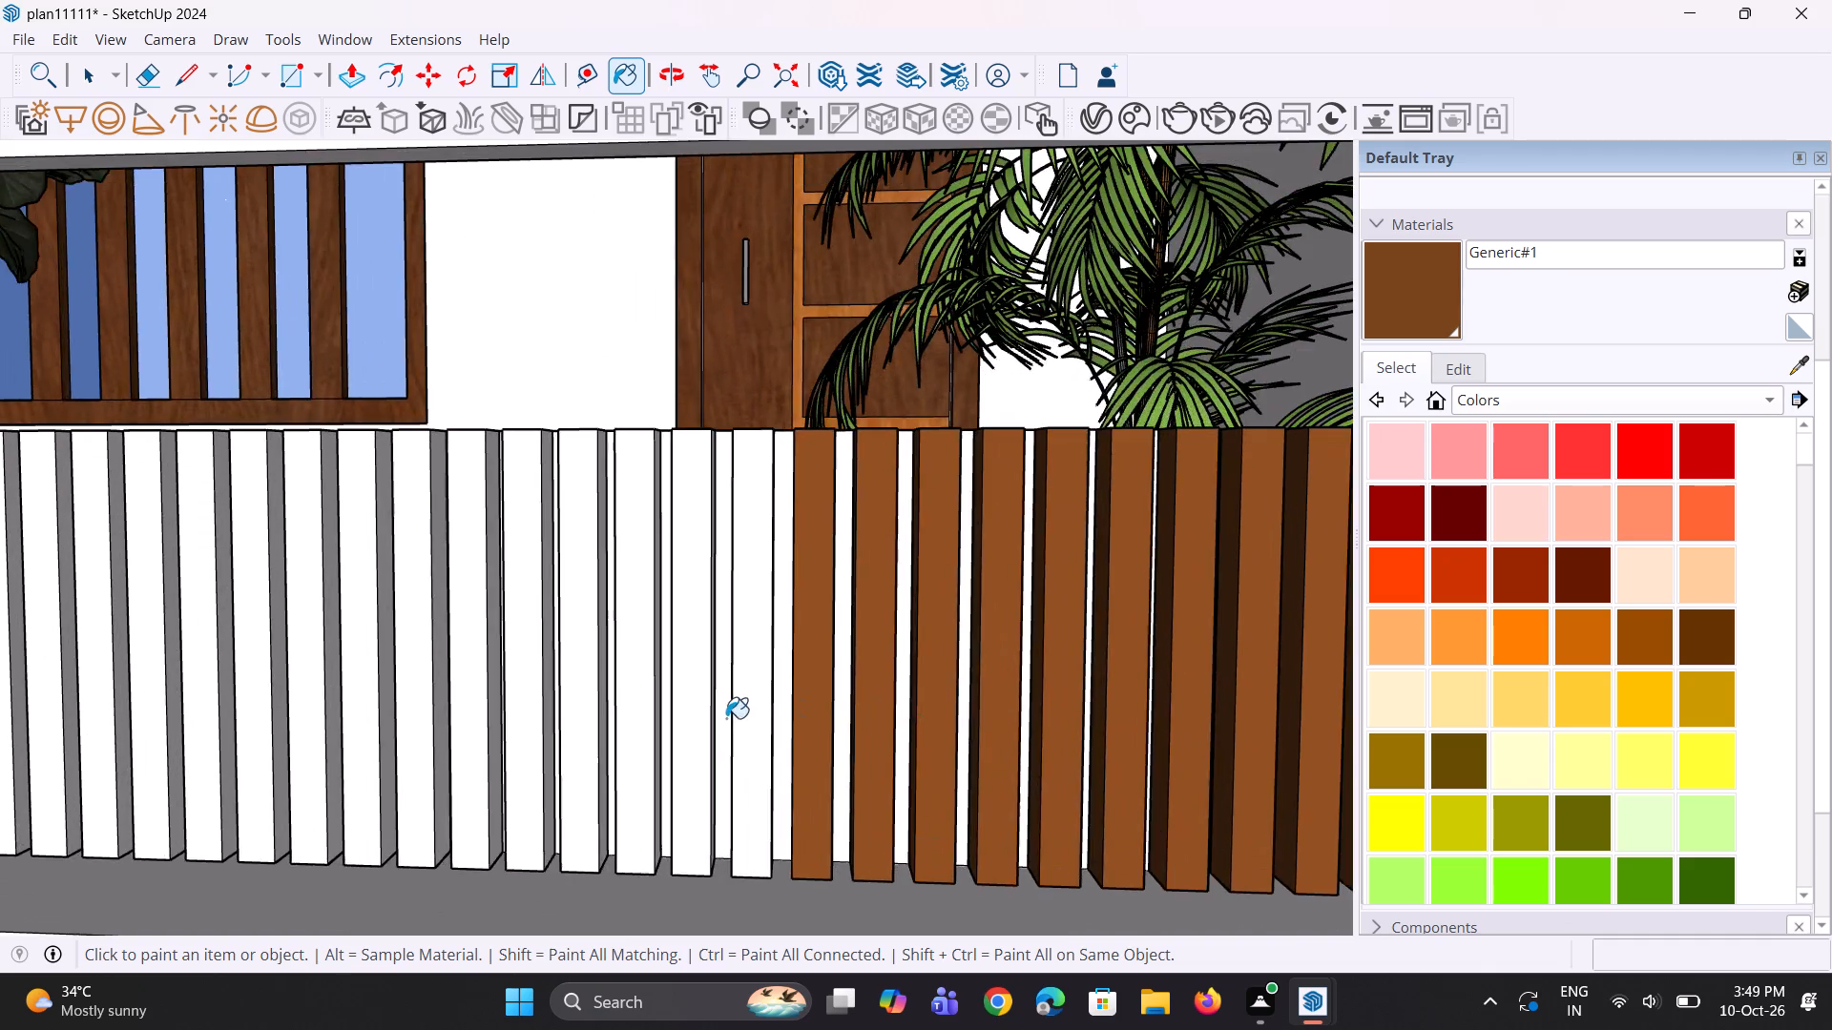
scroll(726, 718, "up", 2)
left_click(750, 731)
left_click(647, 770)
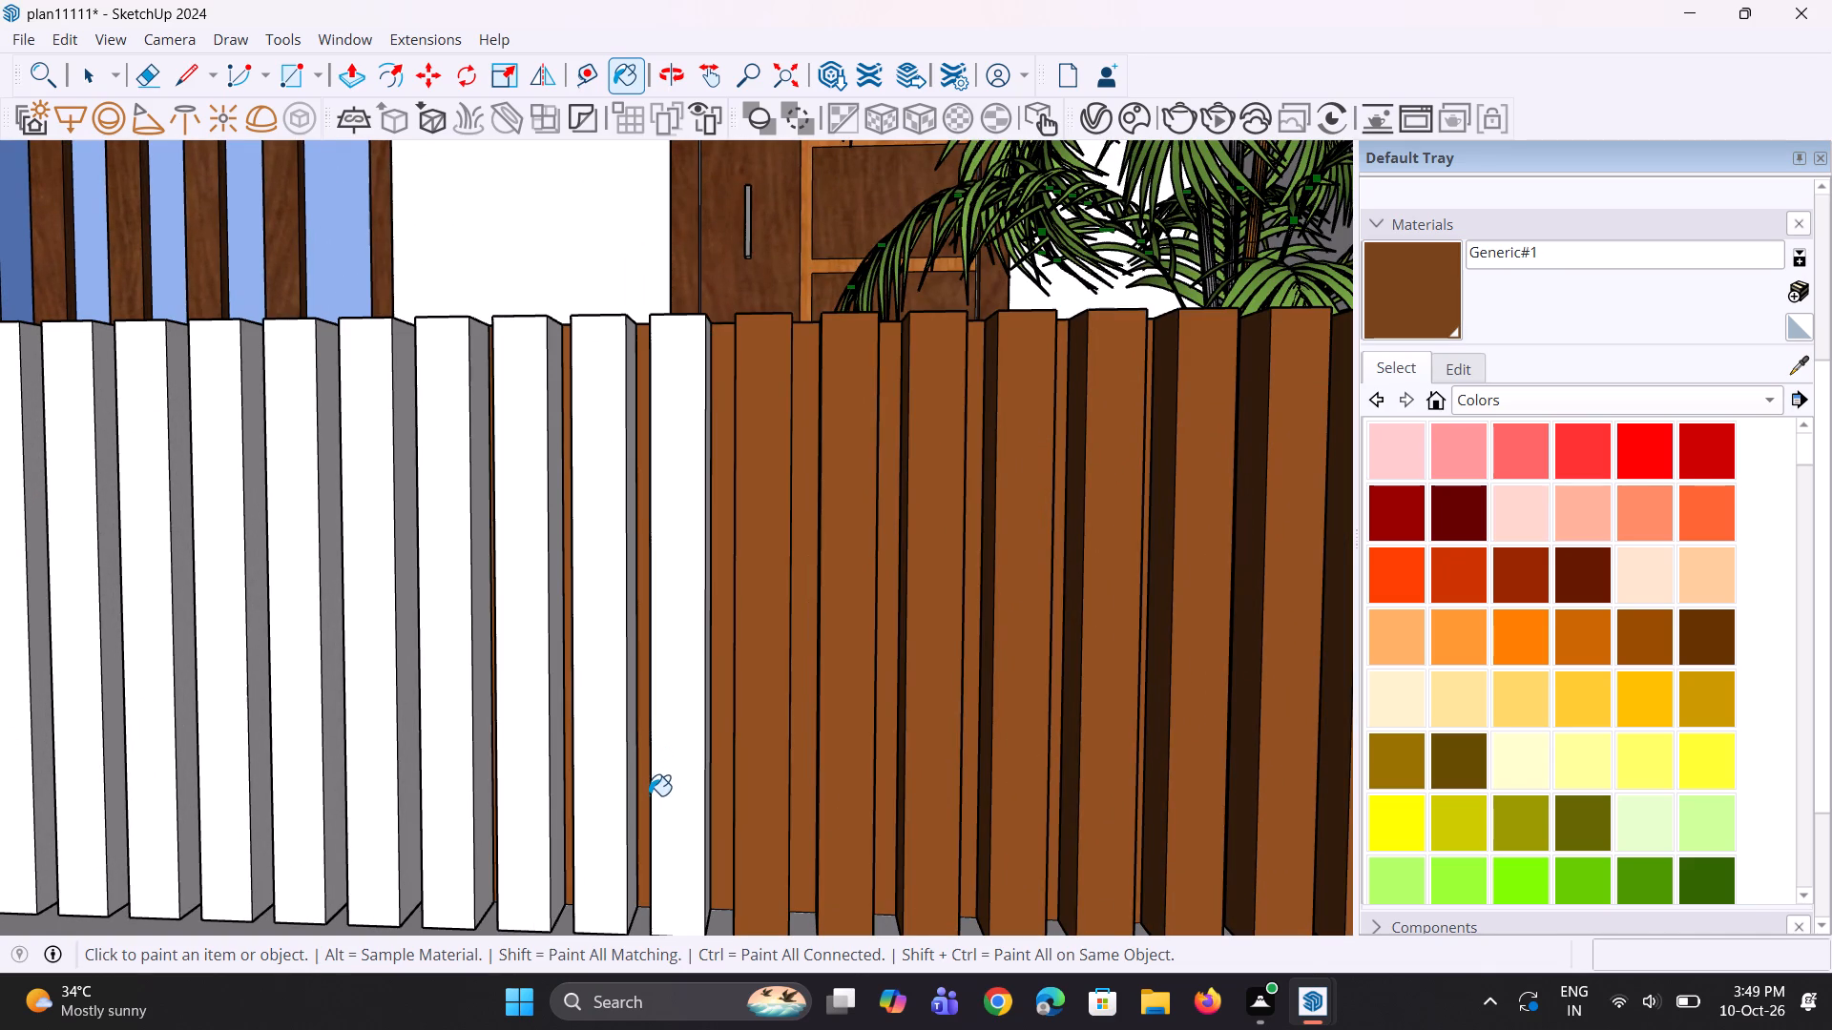
key("ctrl+z")
left_click(694, 825)
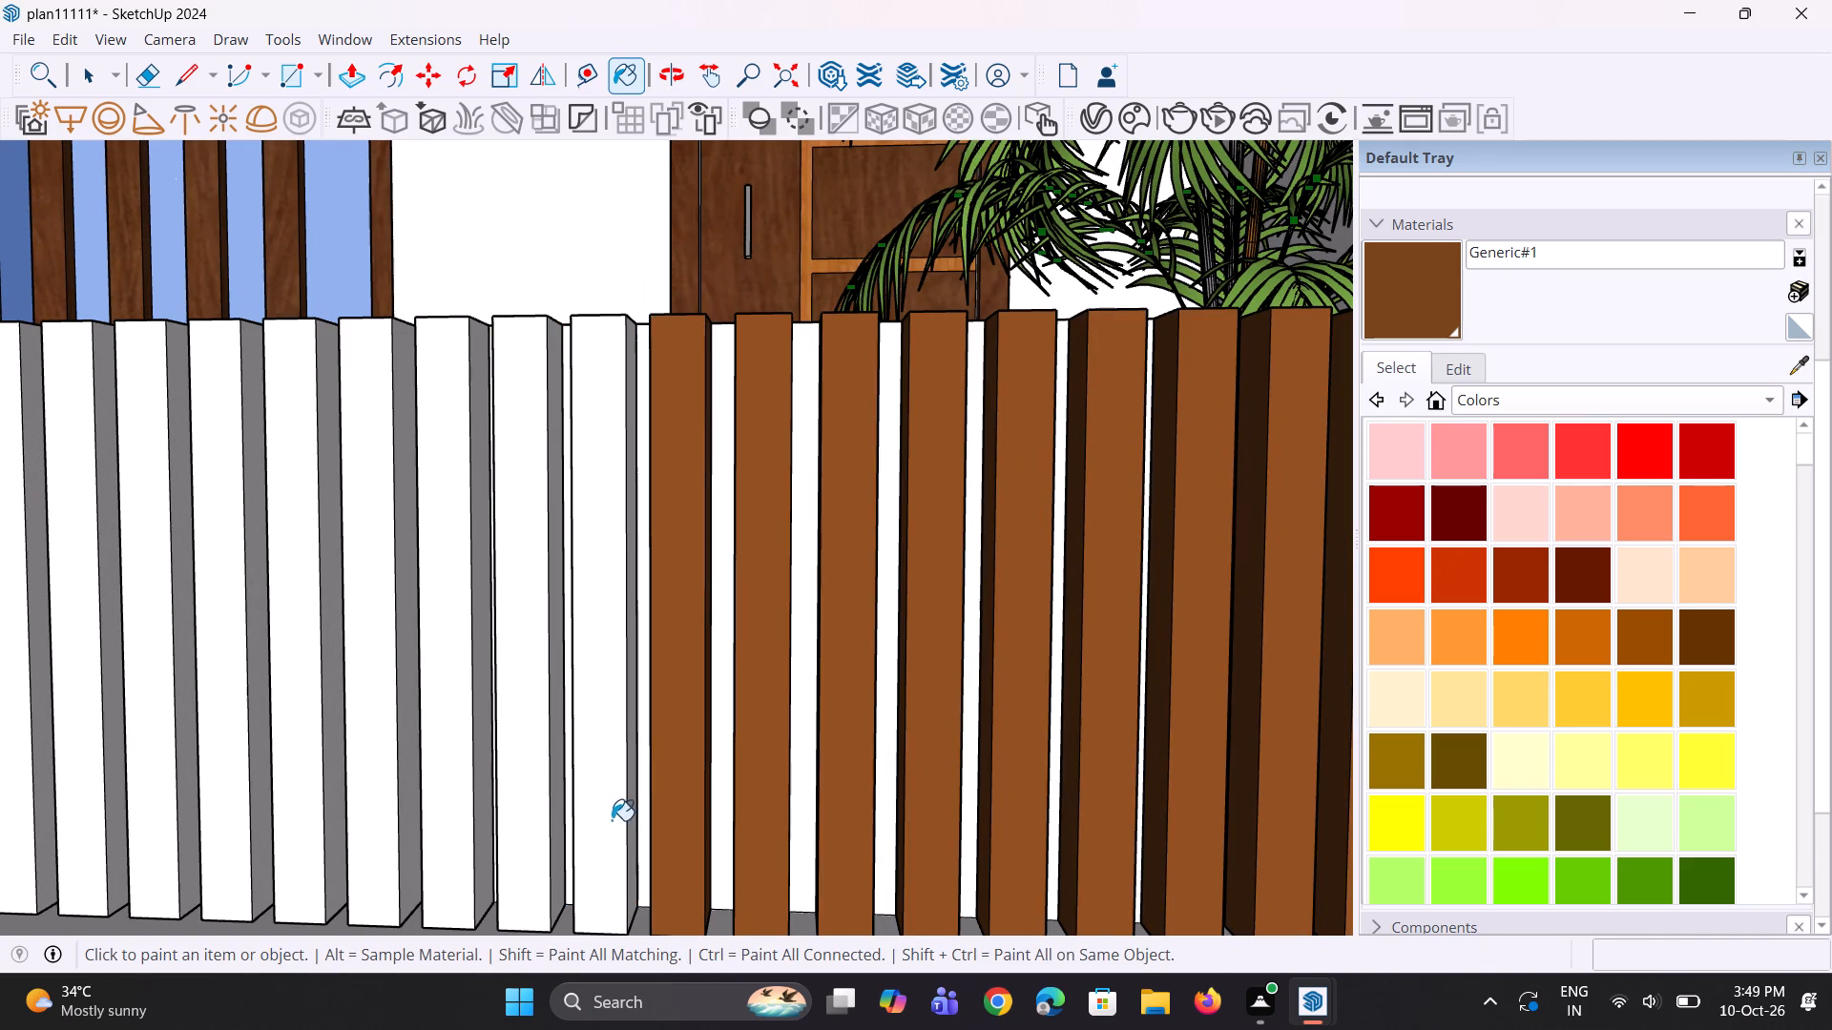
left_click(612, 820)
left_click(534, 832)
Paint another nine slats of the same railing with Generic#1, from the door to the near edge of the window.
scroll(980, 780, "down", 9)
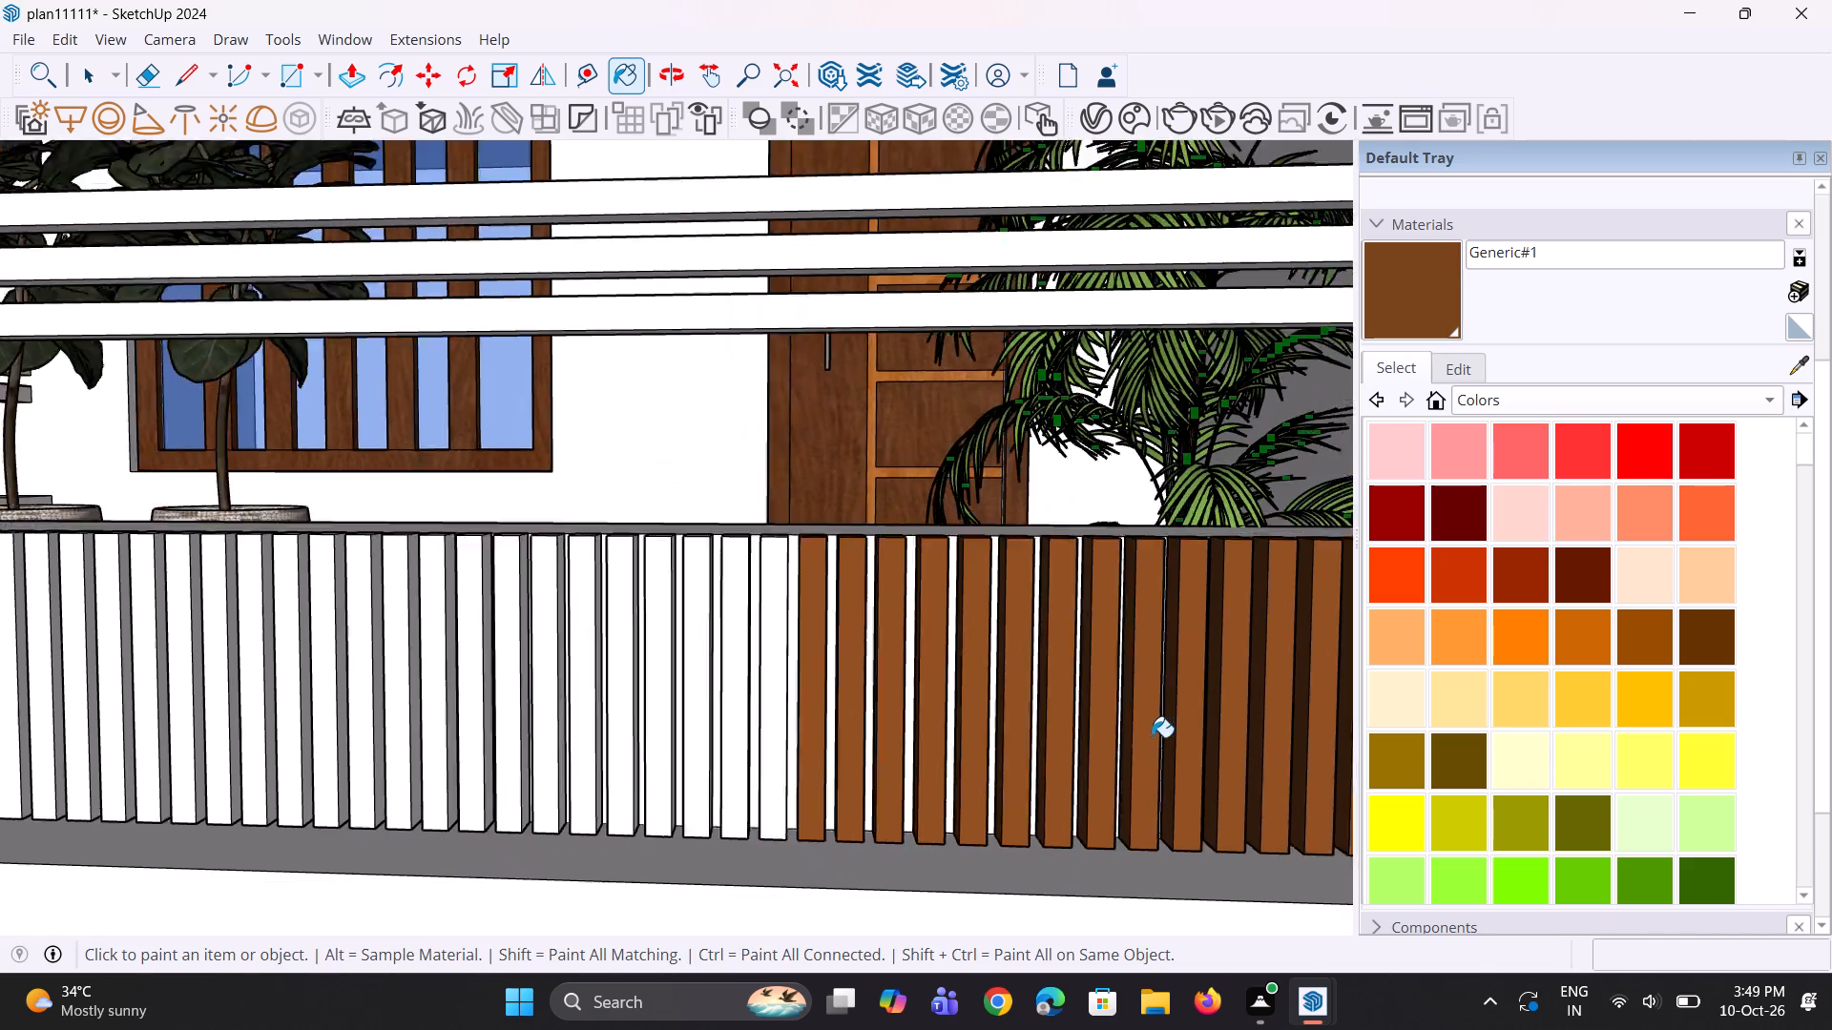
scroll(1152, 737, "down", 3)
scroll(277, 770, "up", 3)
scroll(820, 752, "up", 4)
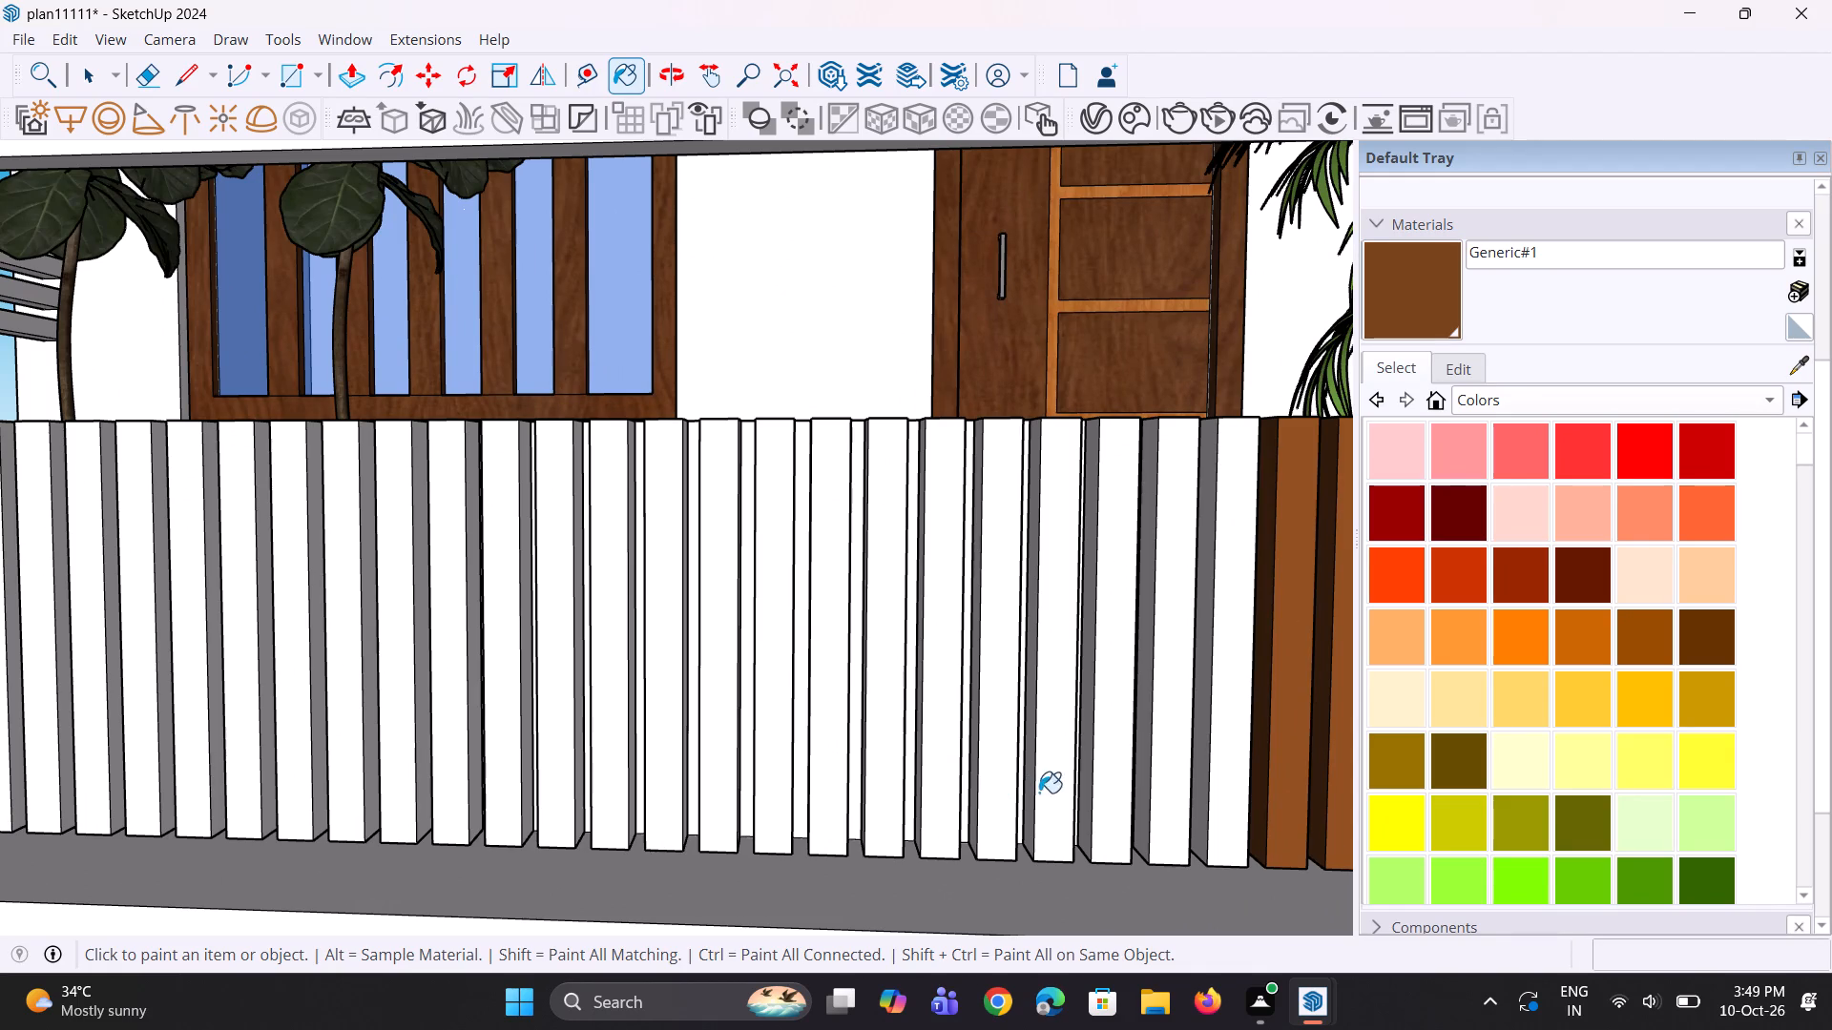
scroll(635, 855, "down", 6)
scroll(725, 882, "up", 2)
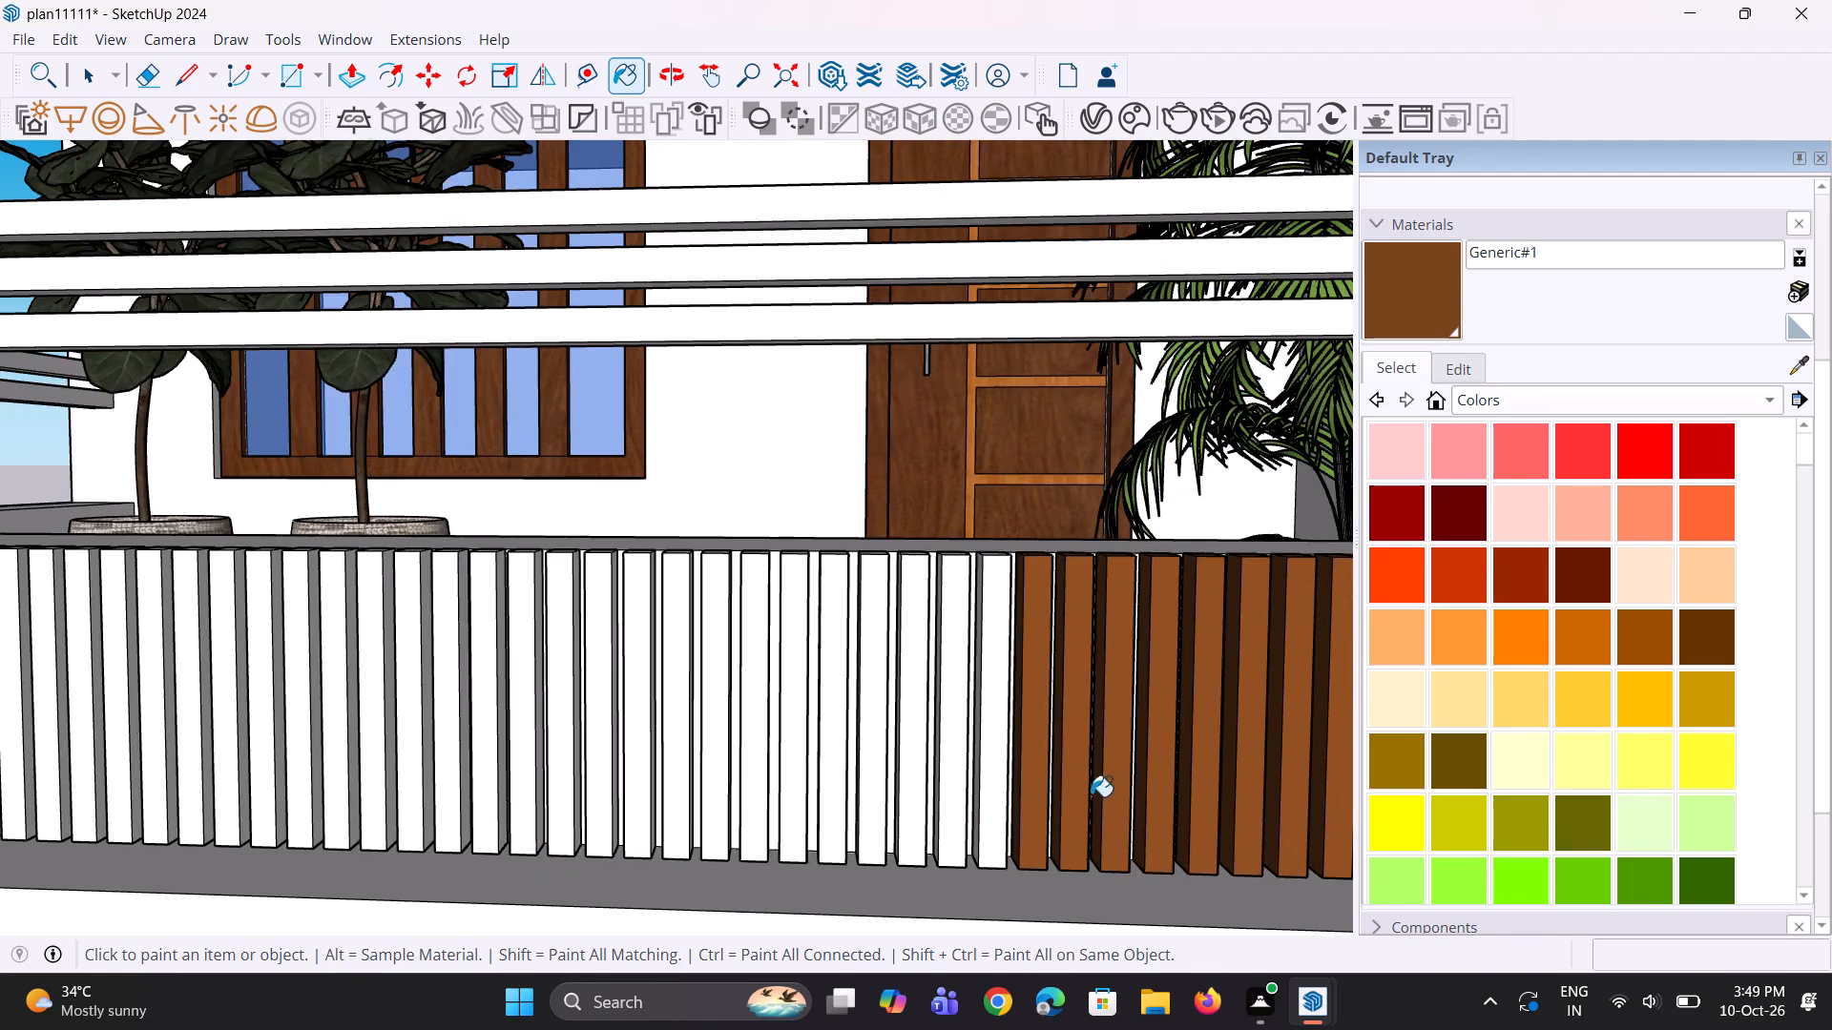
scroll(1090, 795, "up", 3)
left_click(971, 787)
left_click(901, 790)
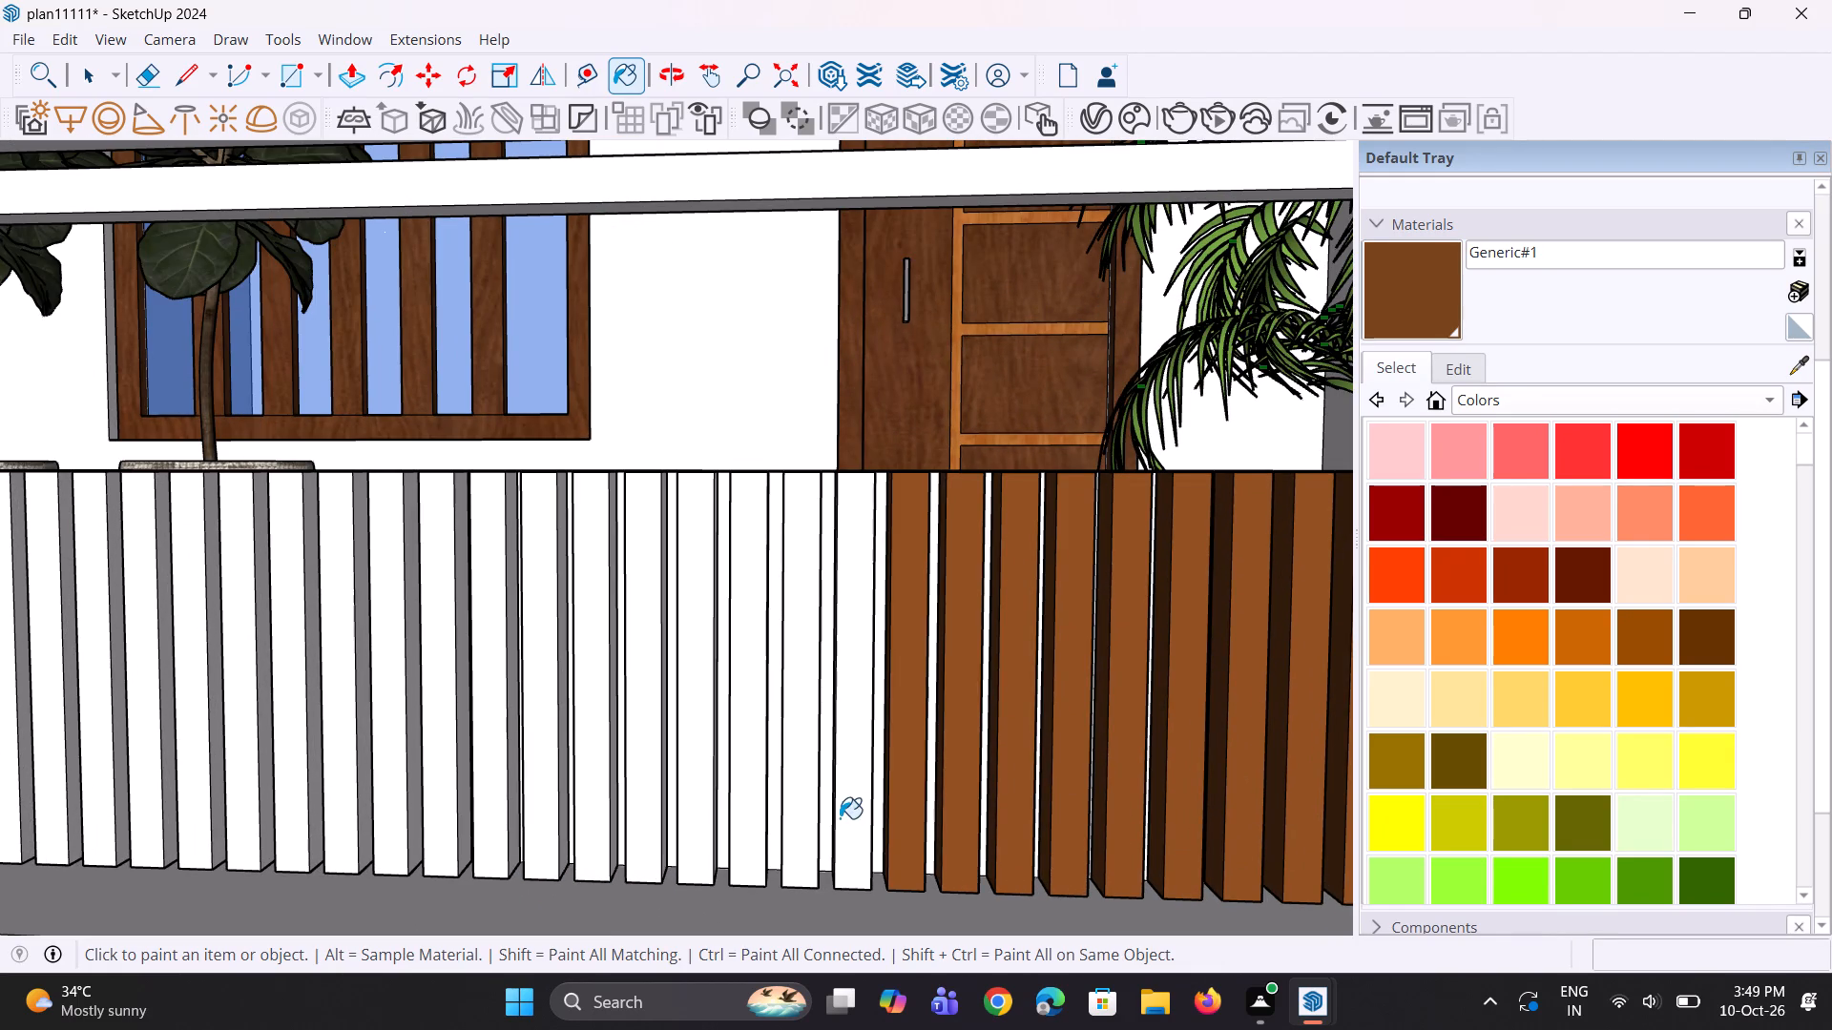
left_click(840, 818)
left_click(791, 855)
left_click(750, 847)
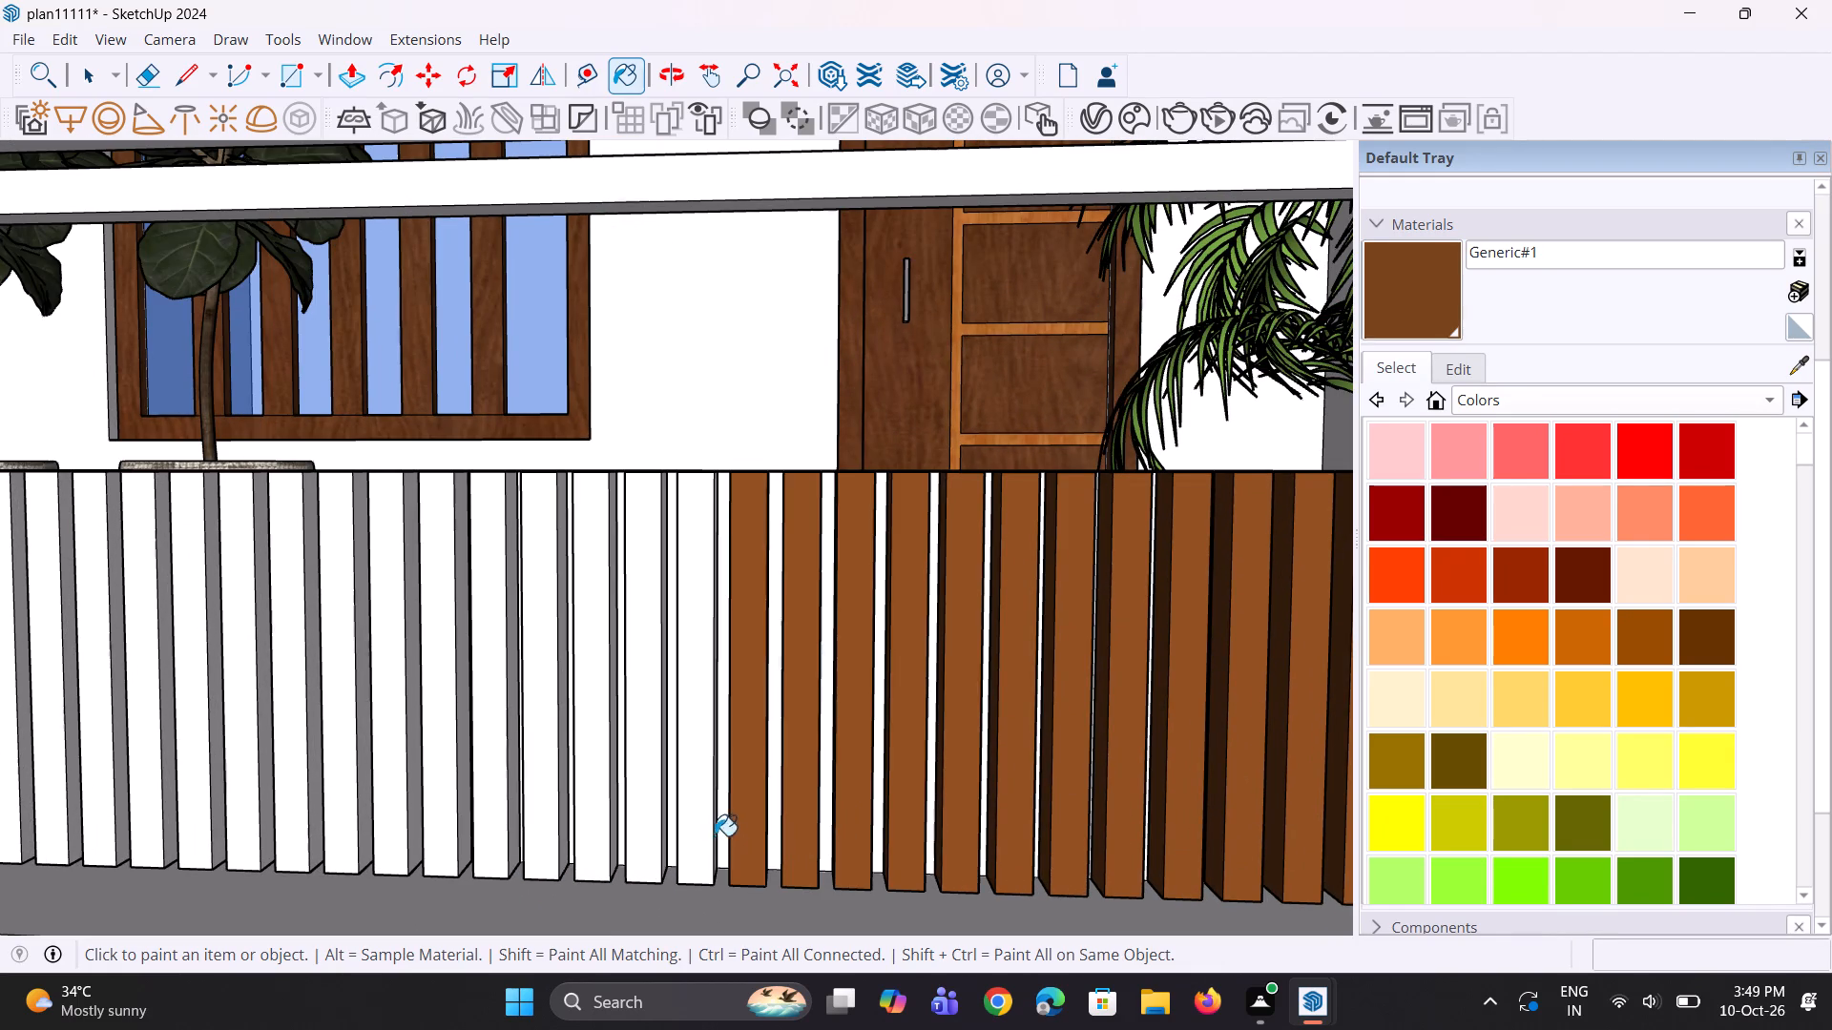
left_click(699, 833)
left_click(645, 841)
left_click(598, 851)
left_click(558, 857)
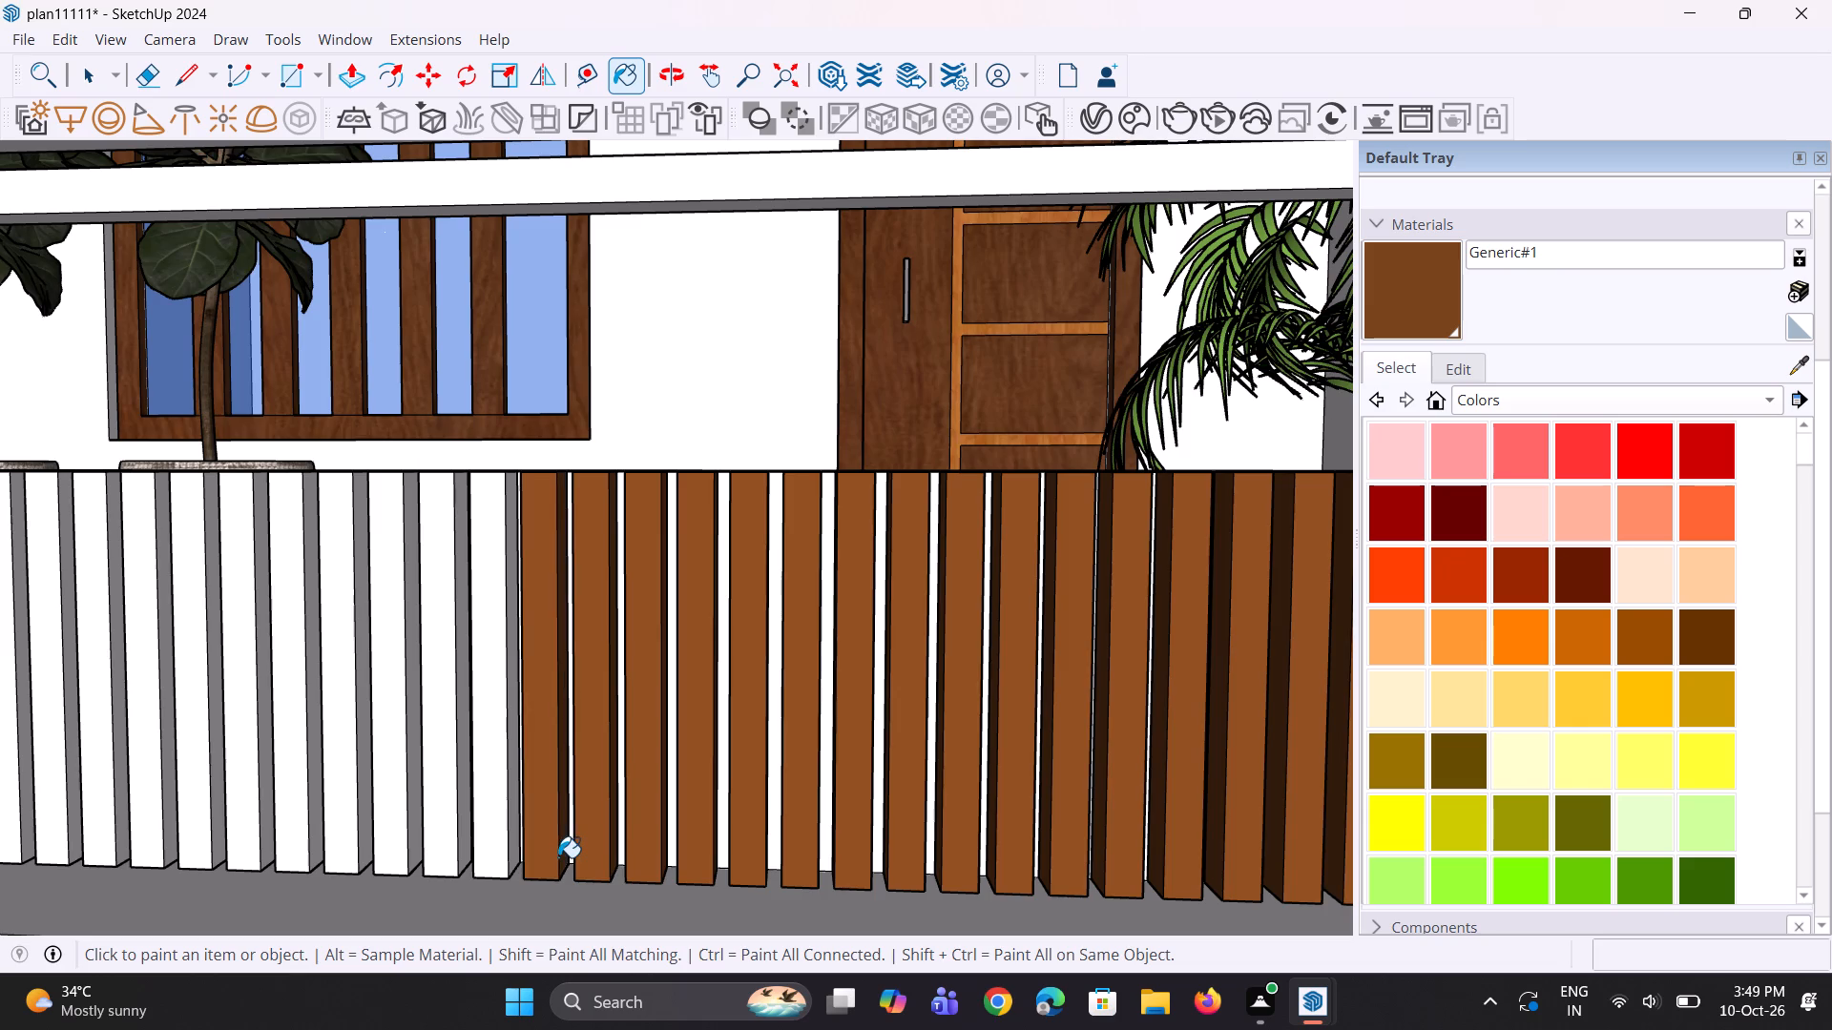
scroll(638, 855, "down", 4)
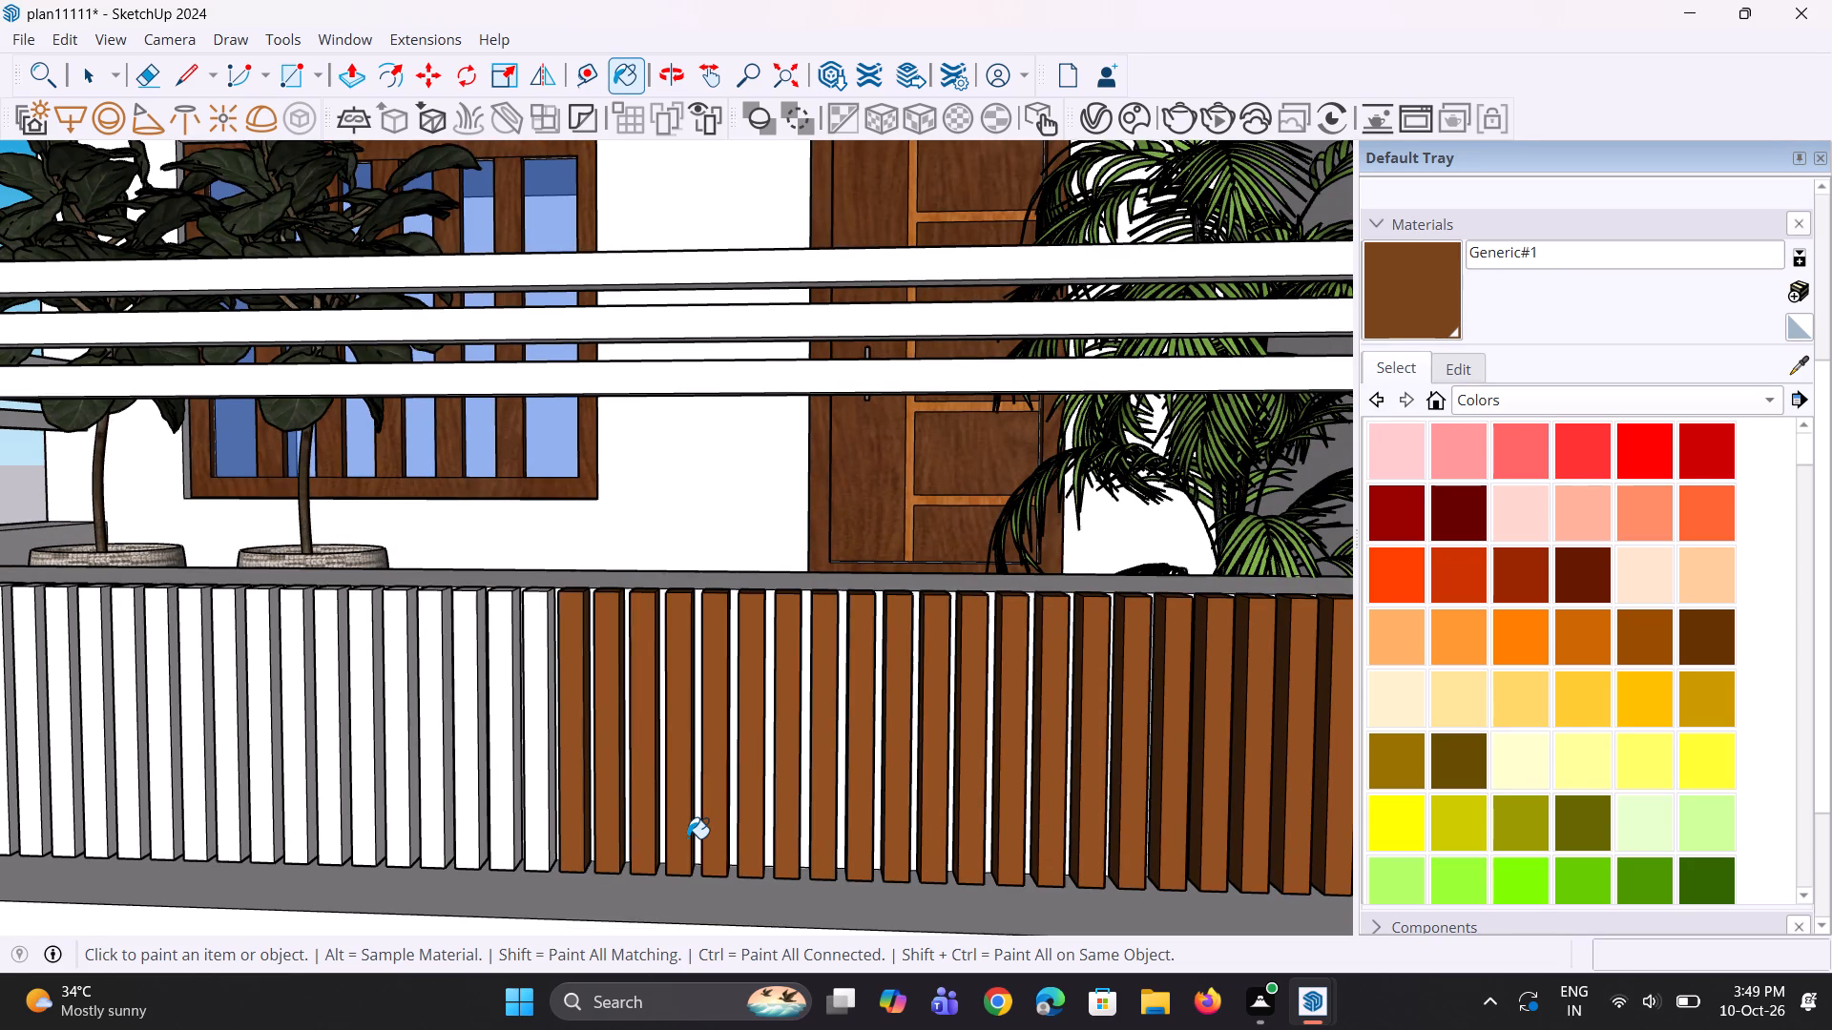
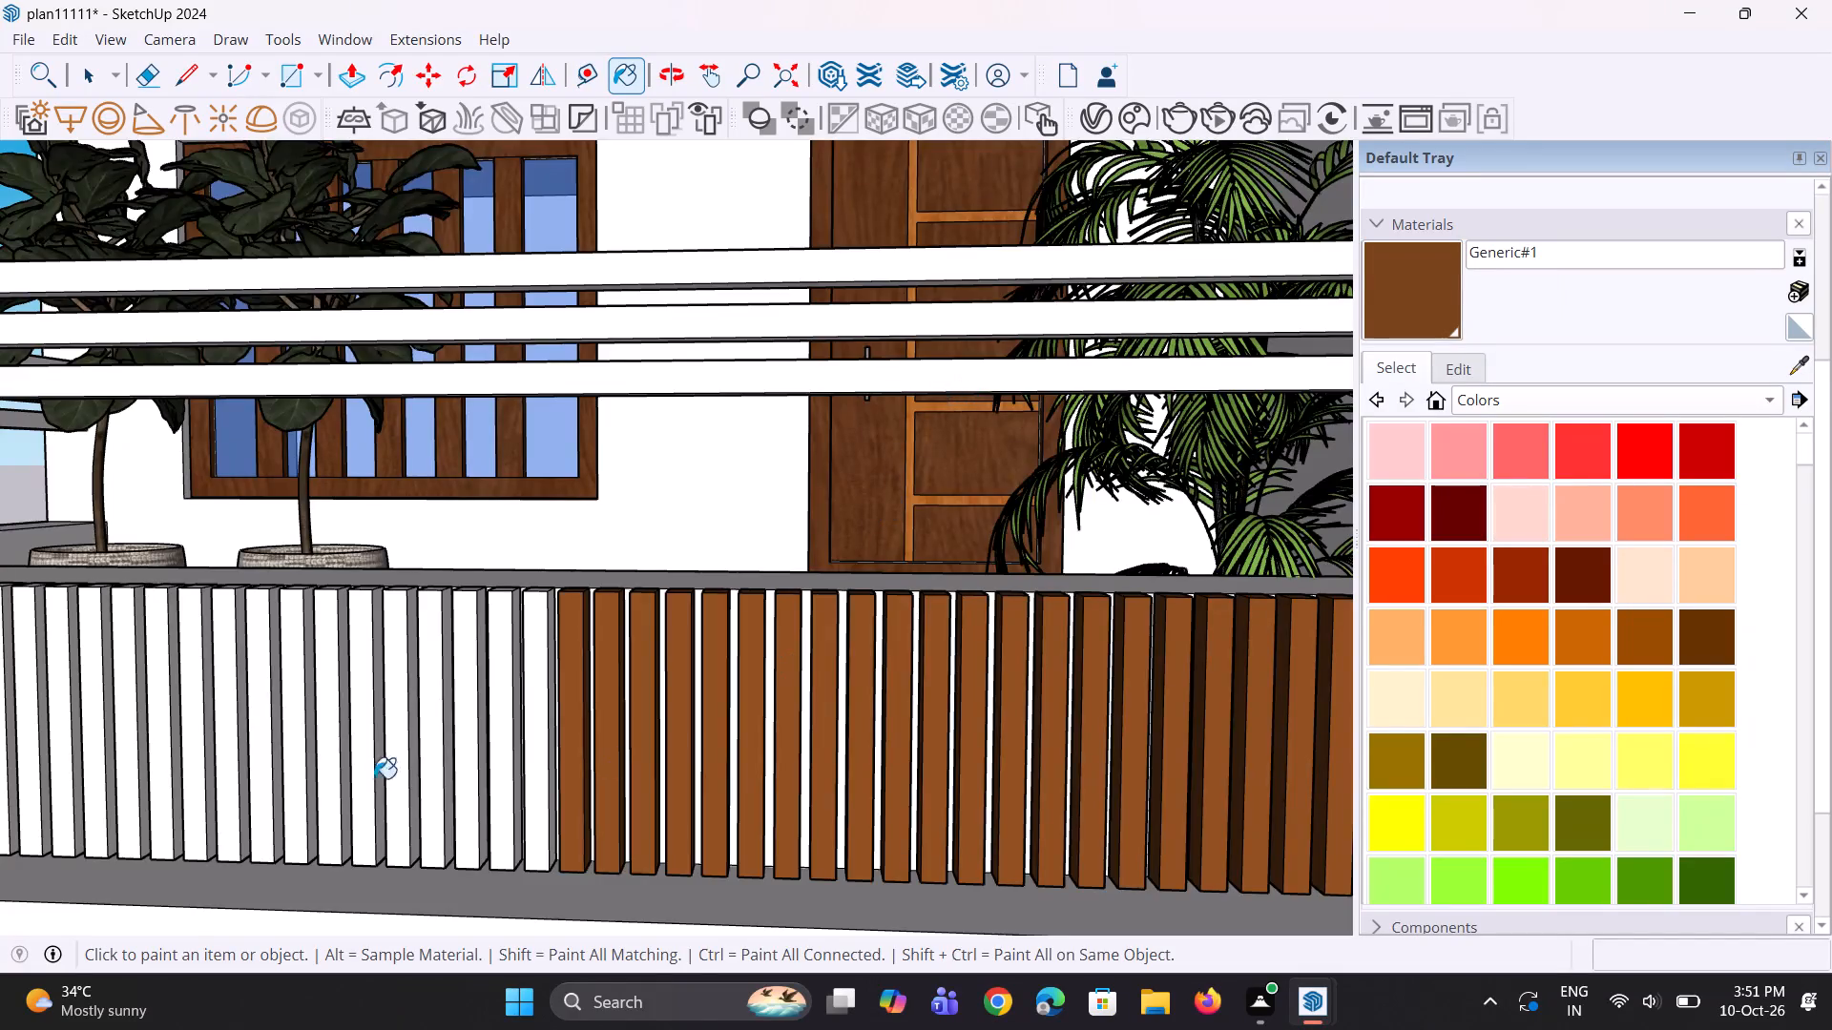
Paint the next seven slats of the lowest left balcony's railing with Generic#1, starting at the window's door-side edge.
scroll(446, 736, "up", 2)
left_click(556, 801)
left_click(510, 799)
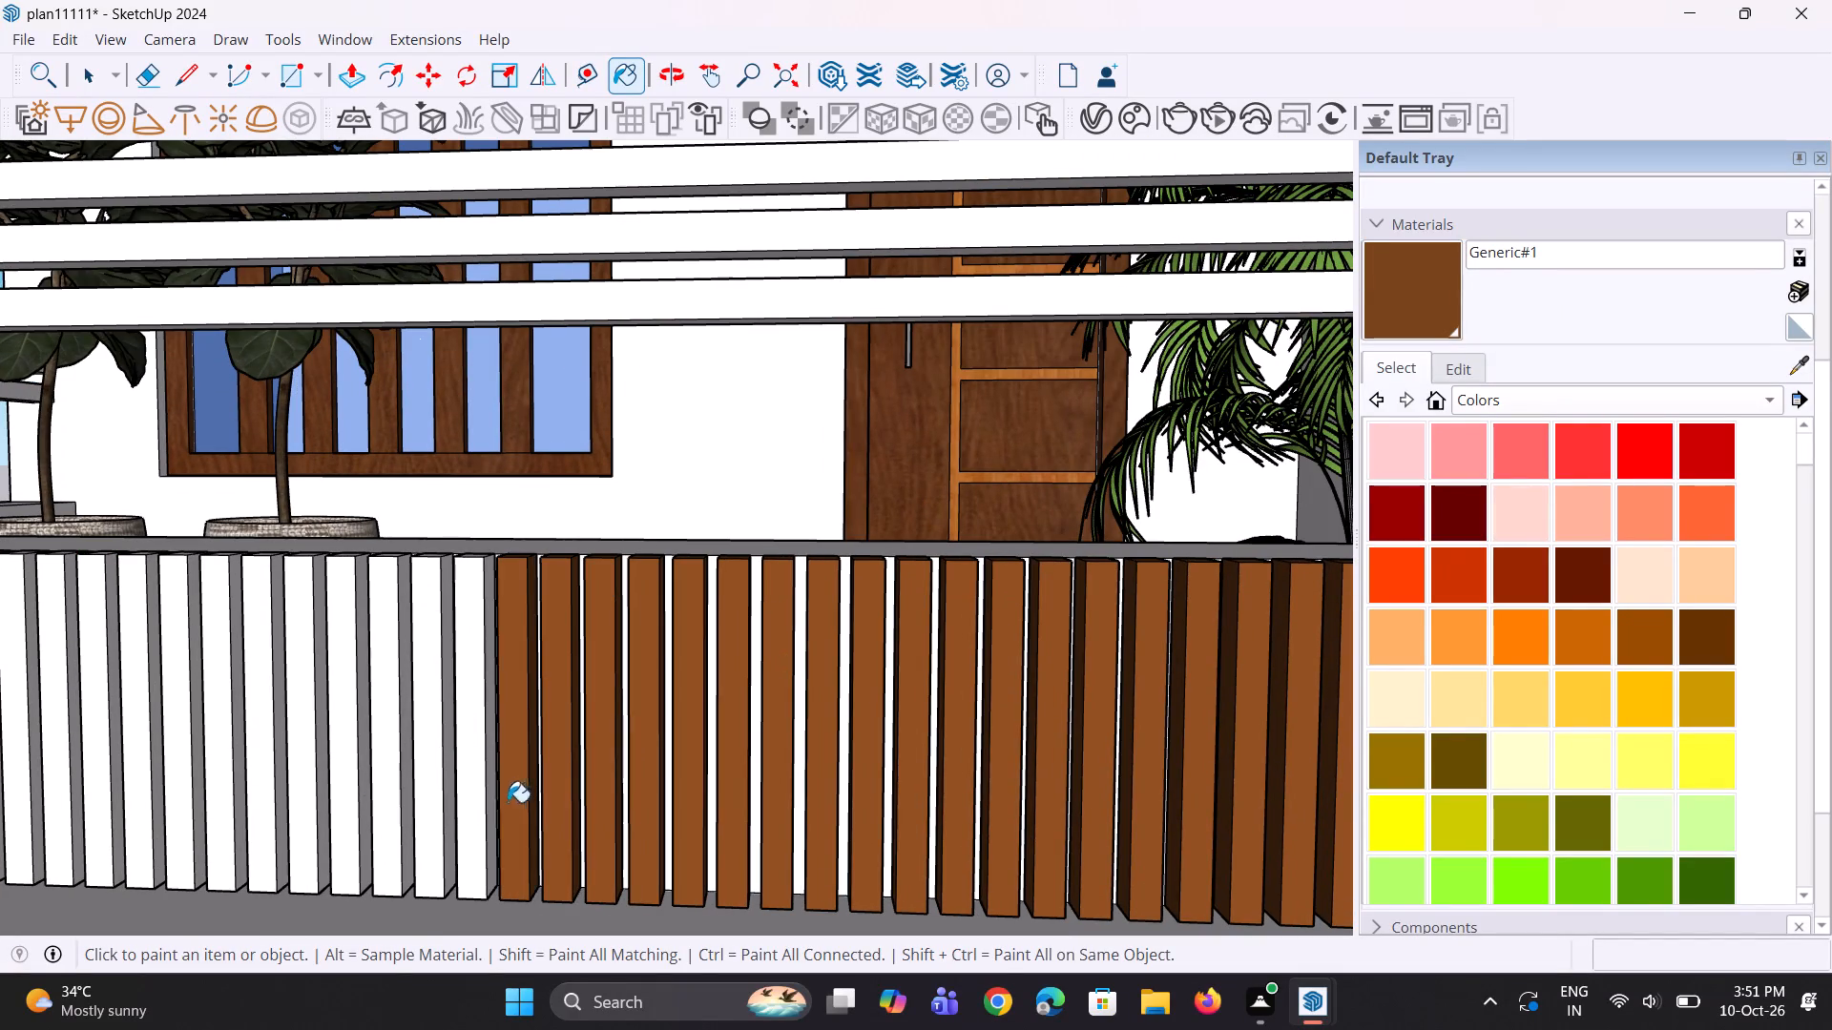
left_click(457, 825)
left_click(434, 846)
left_click(393, 864)
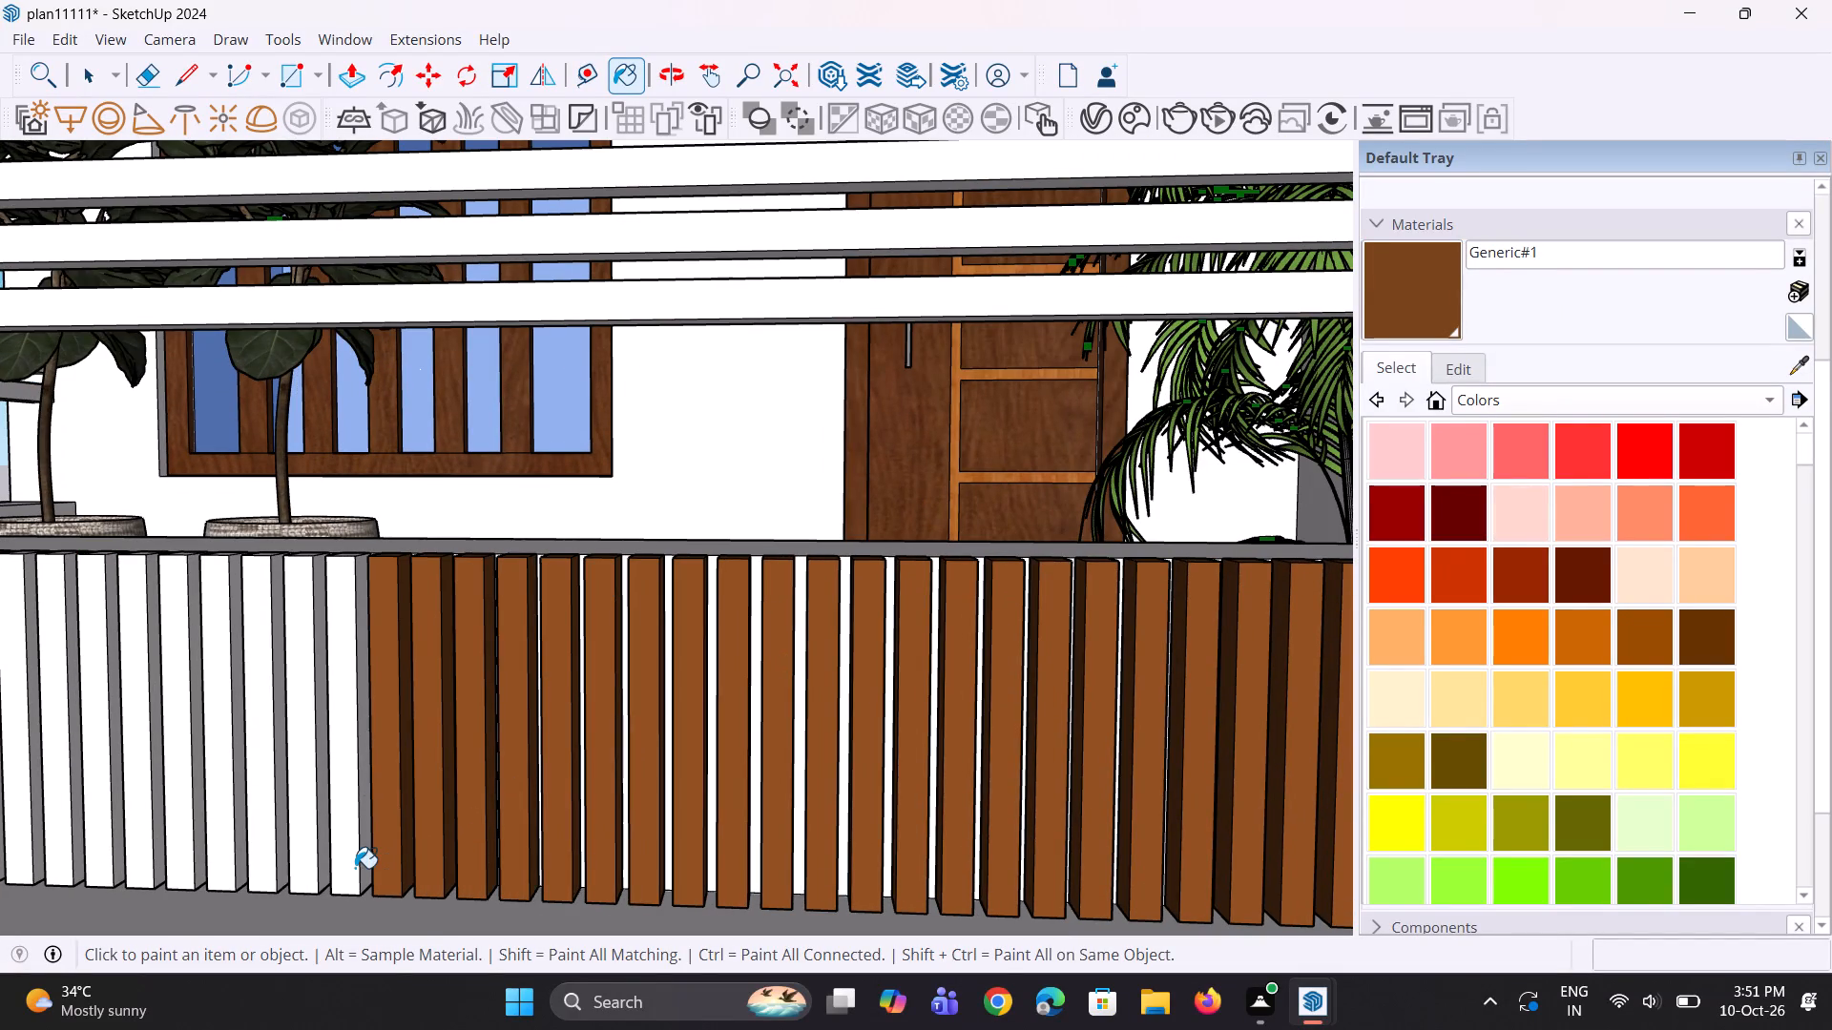
left_click(355, 868)
left_click(312, 879)
Paint six more slats of this railing with Generic#1, up to the potted plant nearer the door.
scroll(811, 802, "down", 12)
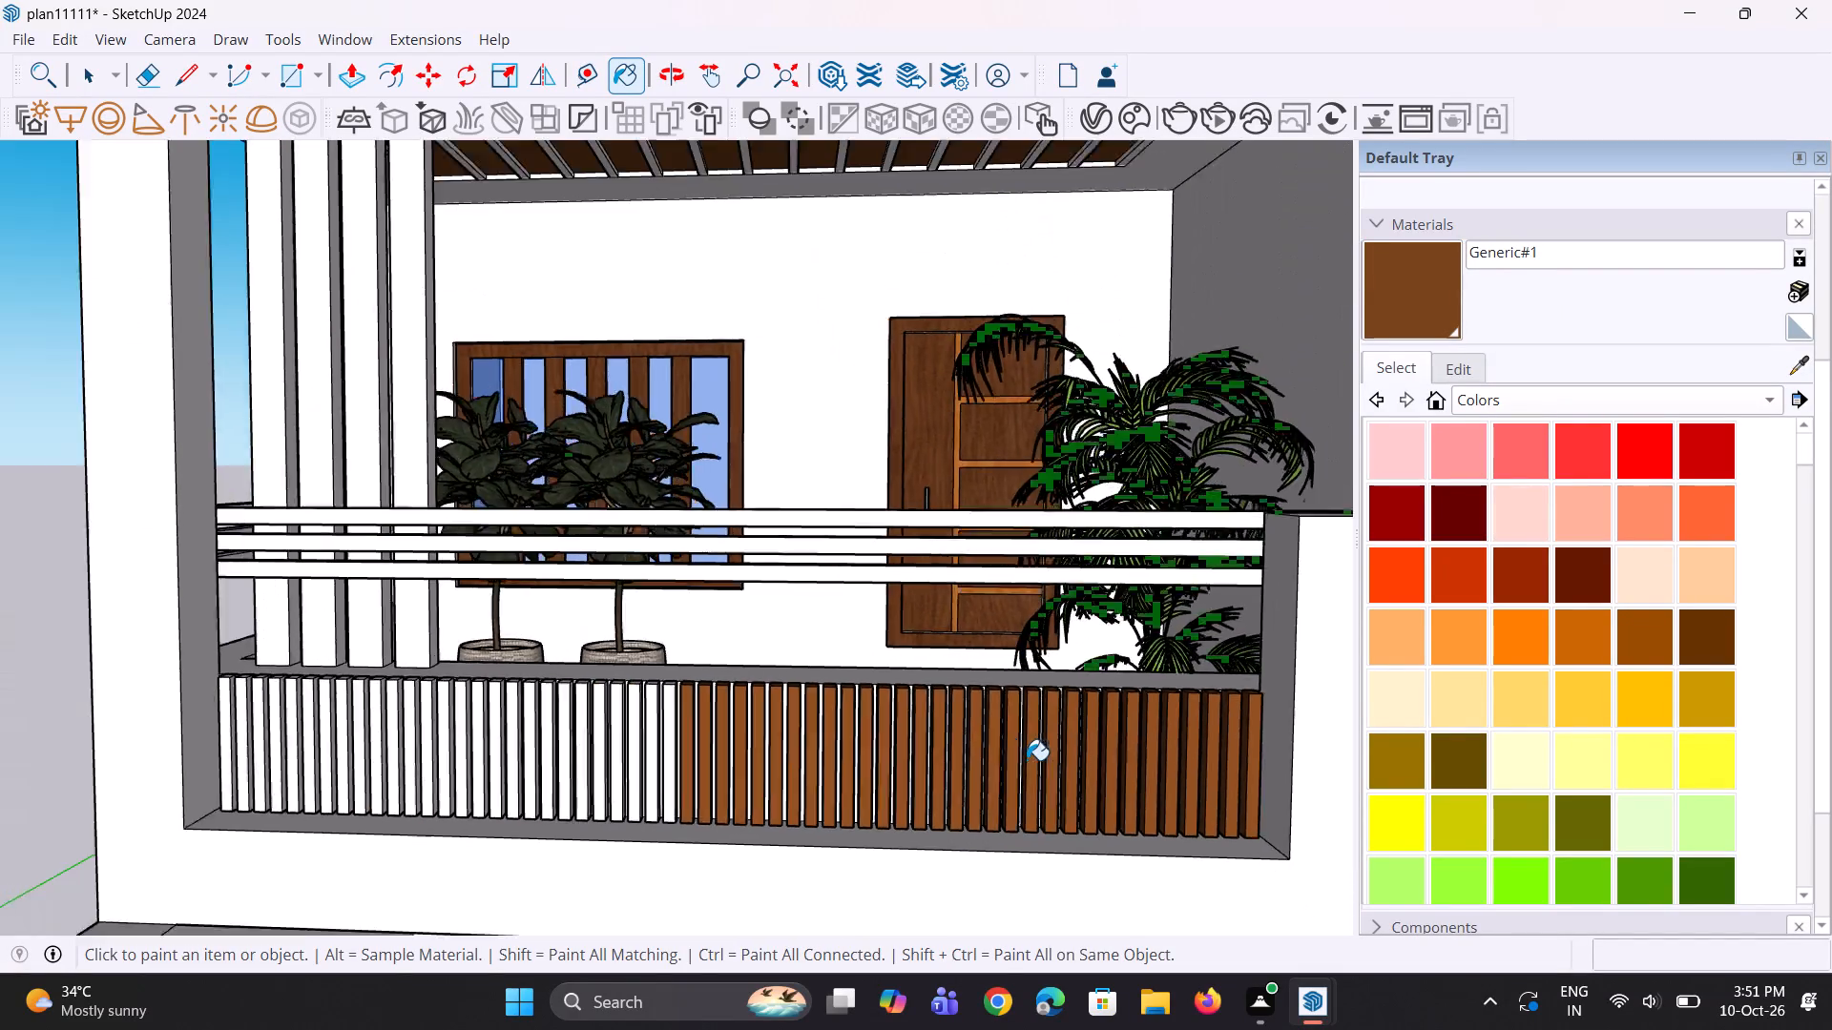
scroll(585, 788, "up", 7)
scroll(809, 778, "up", 2)
left_click(874, 801)
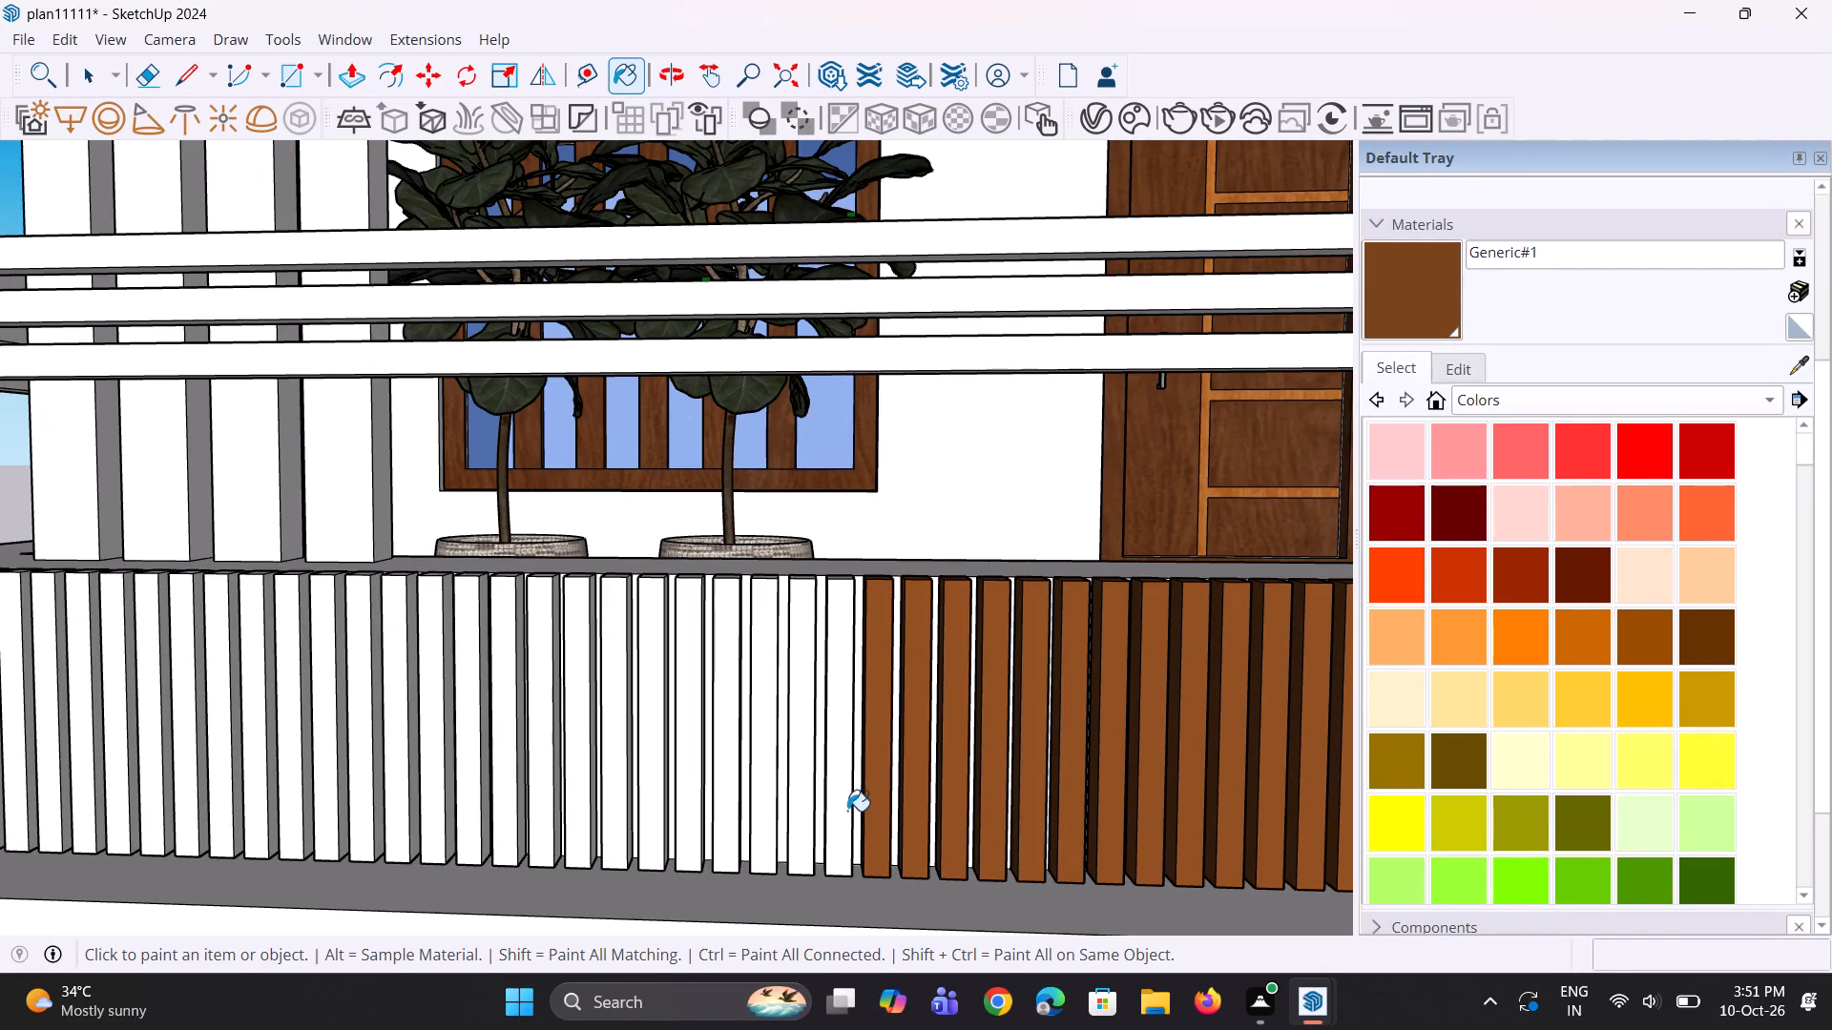
left_click(843, 811)
left_click(800, 816)
left_click(767, 834)
left_click(718, 847)
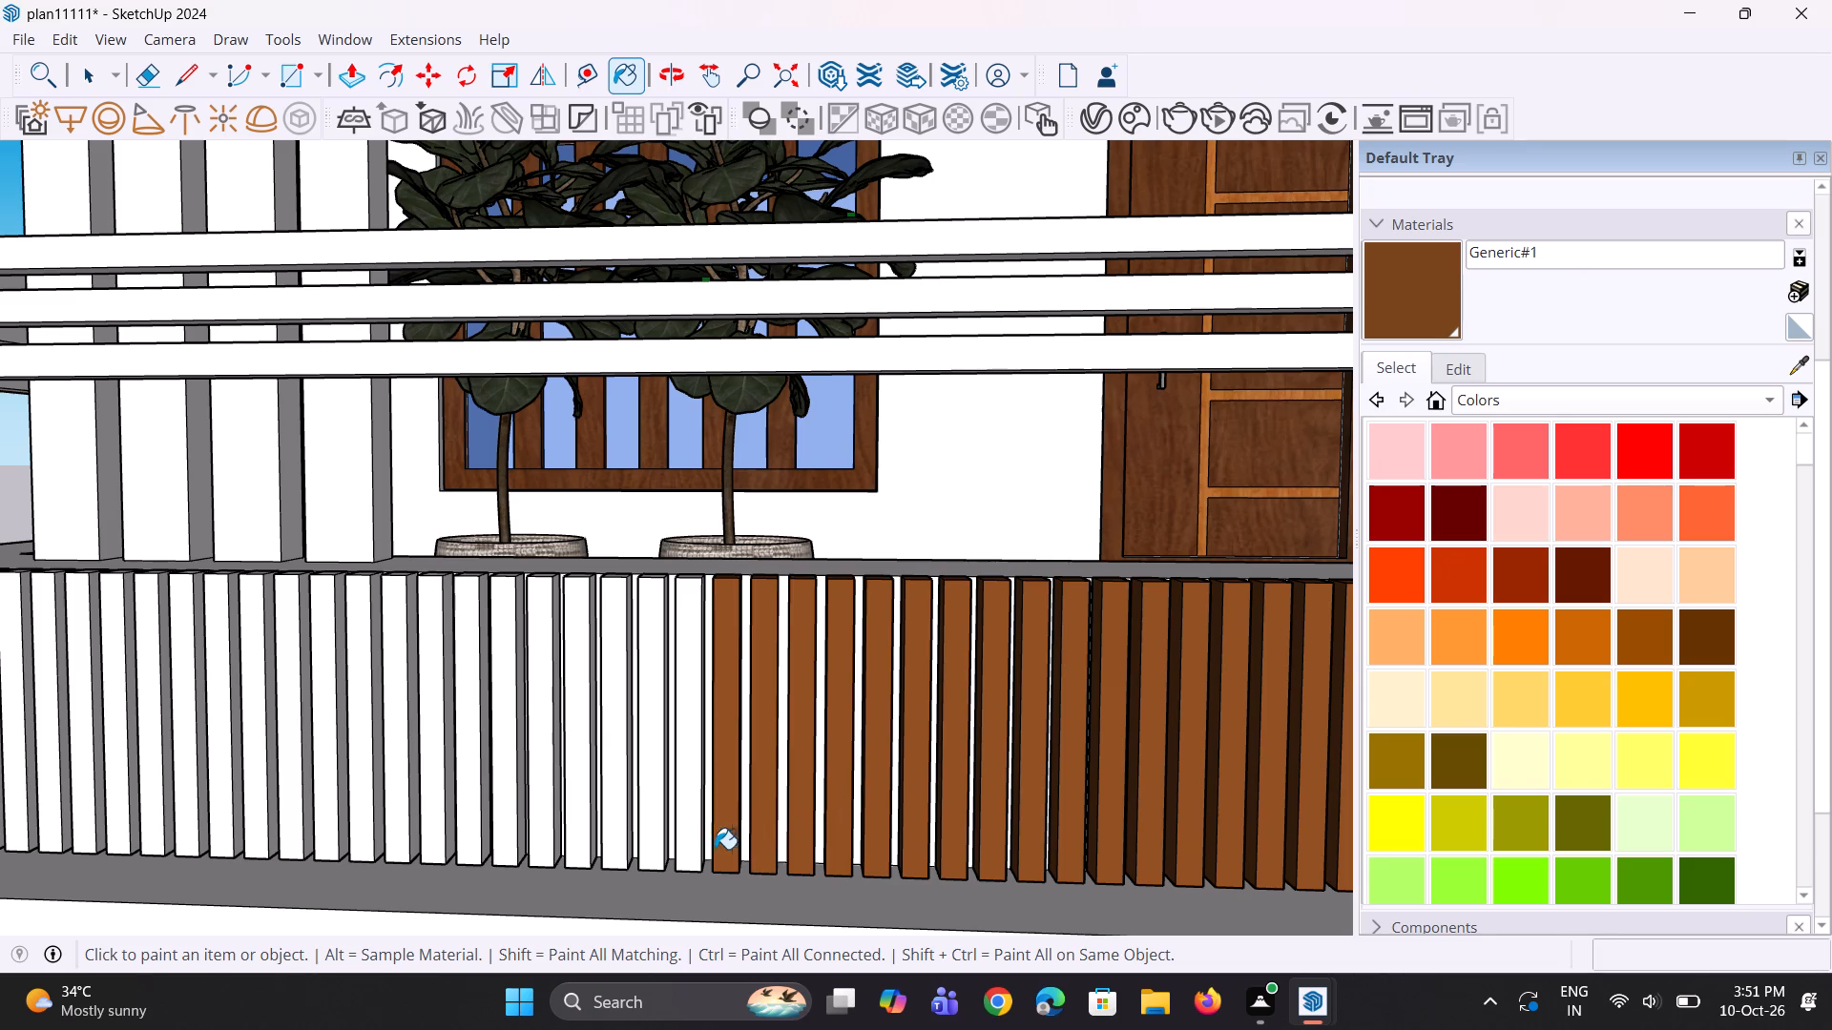
left_click(687, 851)
Paint the following seven slats with Generic#1, continuing across the front of the window behind the potted plants.
scroll(668, 854, "down", 2)
scroll(431, 827, "up", 6)
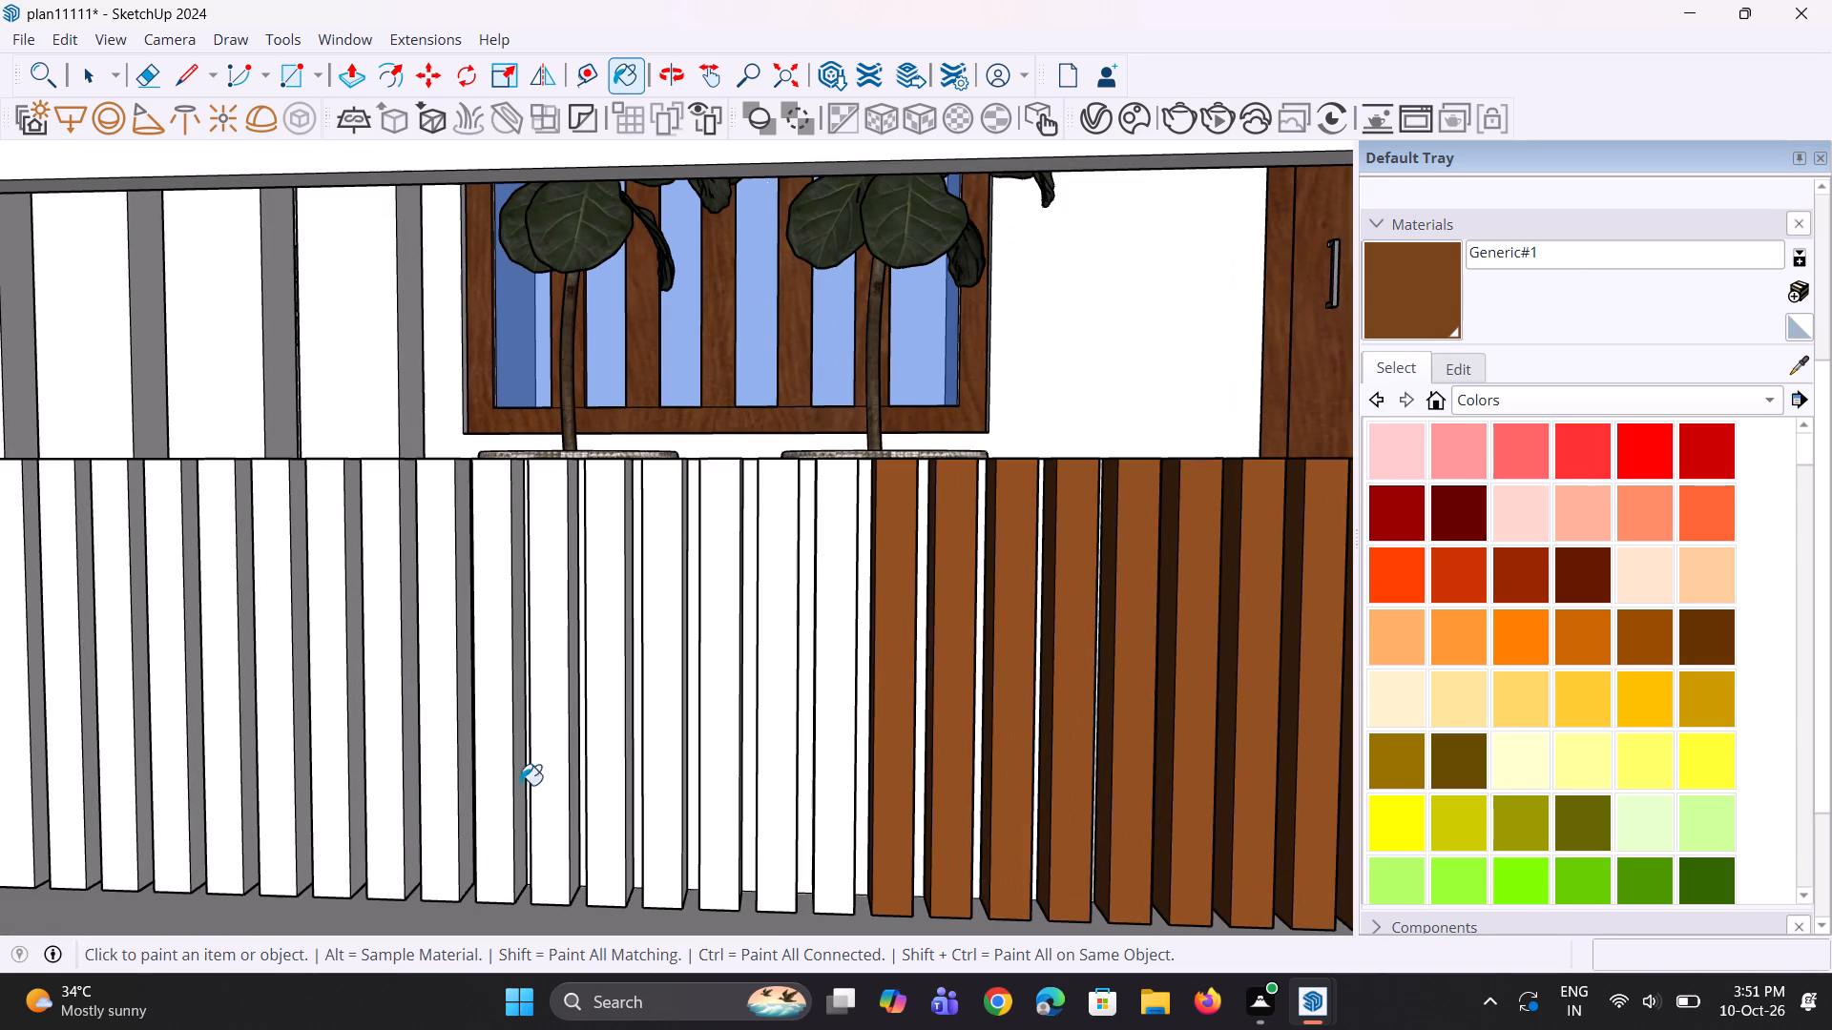
scroll(723, 823, "up", 2)
left_click(864, 815)
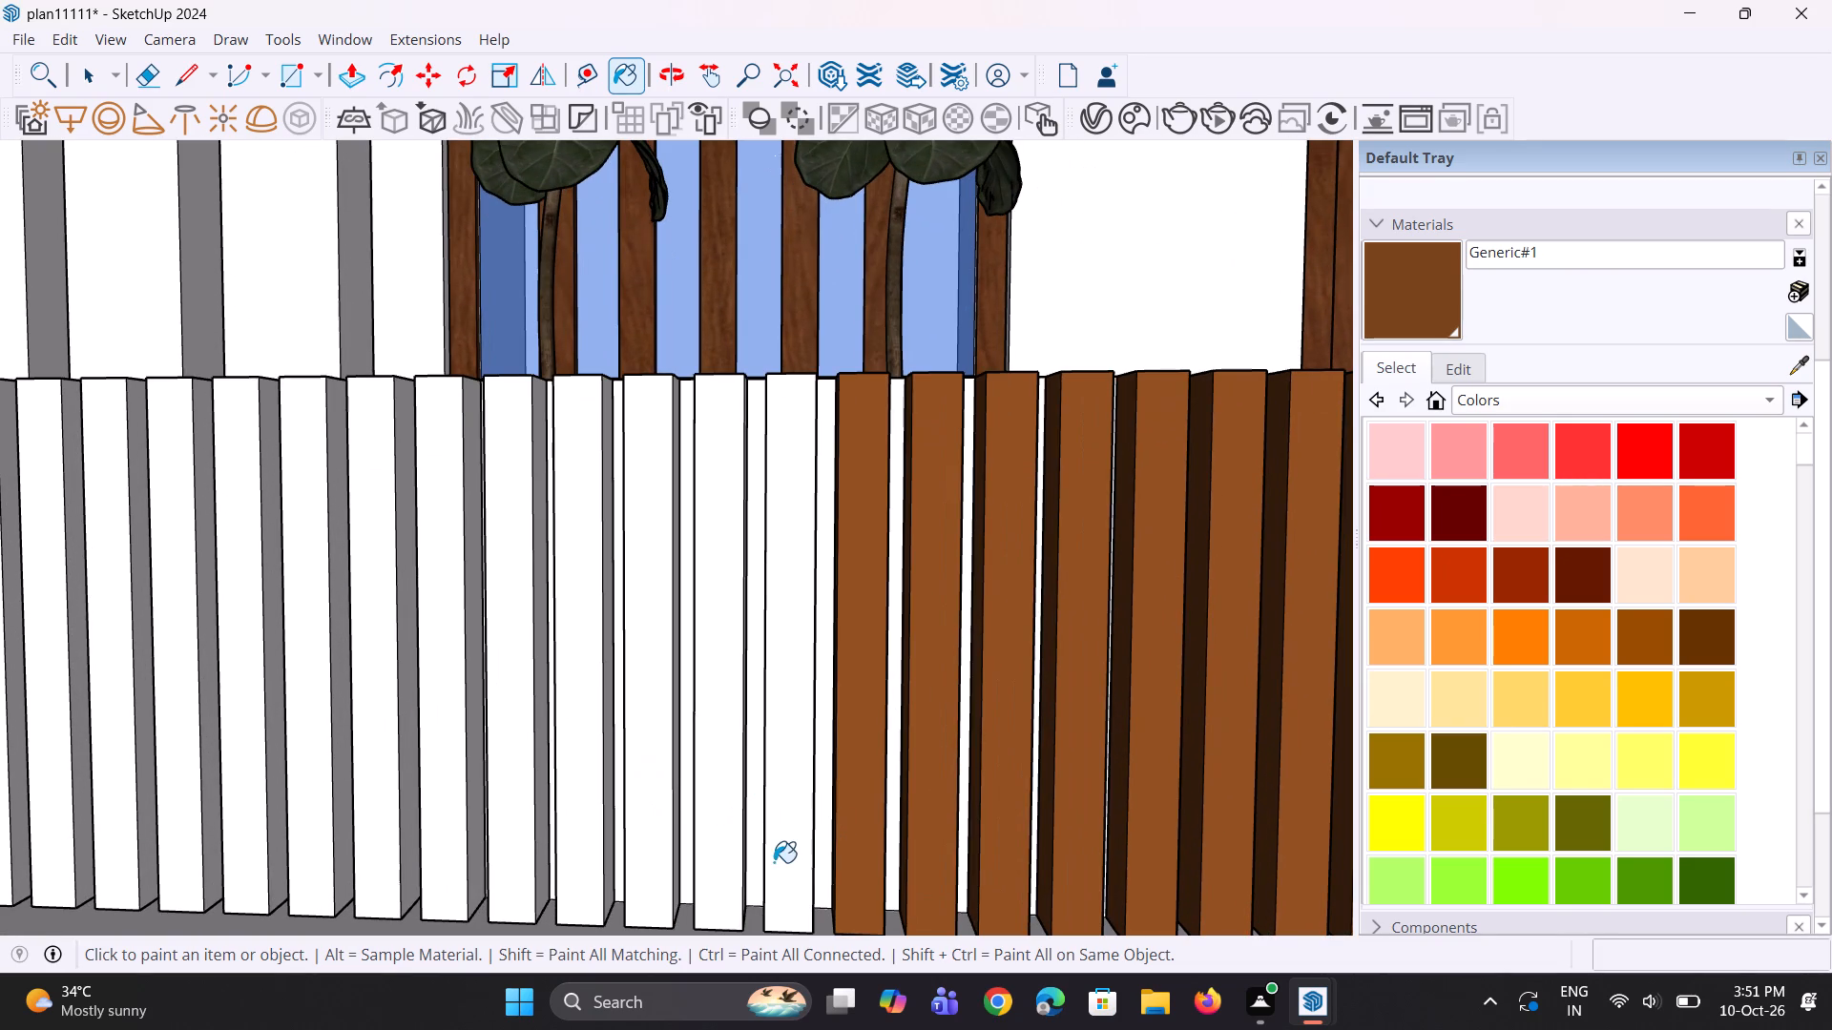
left_click(774, 862)
left_click(730, 845)
scroll(729, 842, "down", 4)
scroll(634, 840, "up", 3)
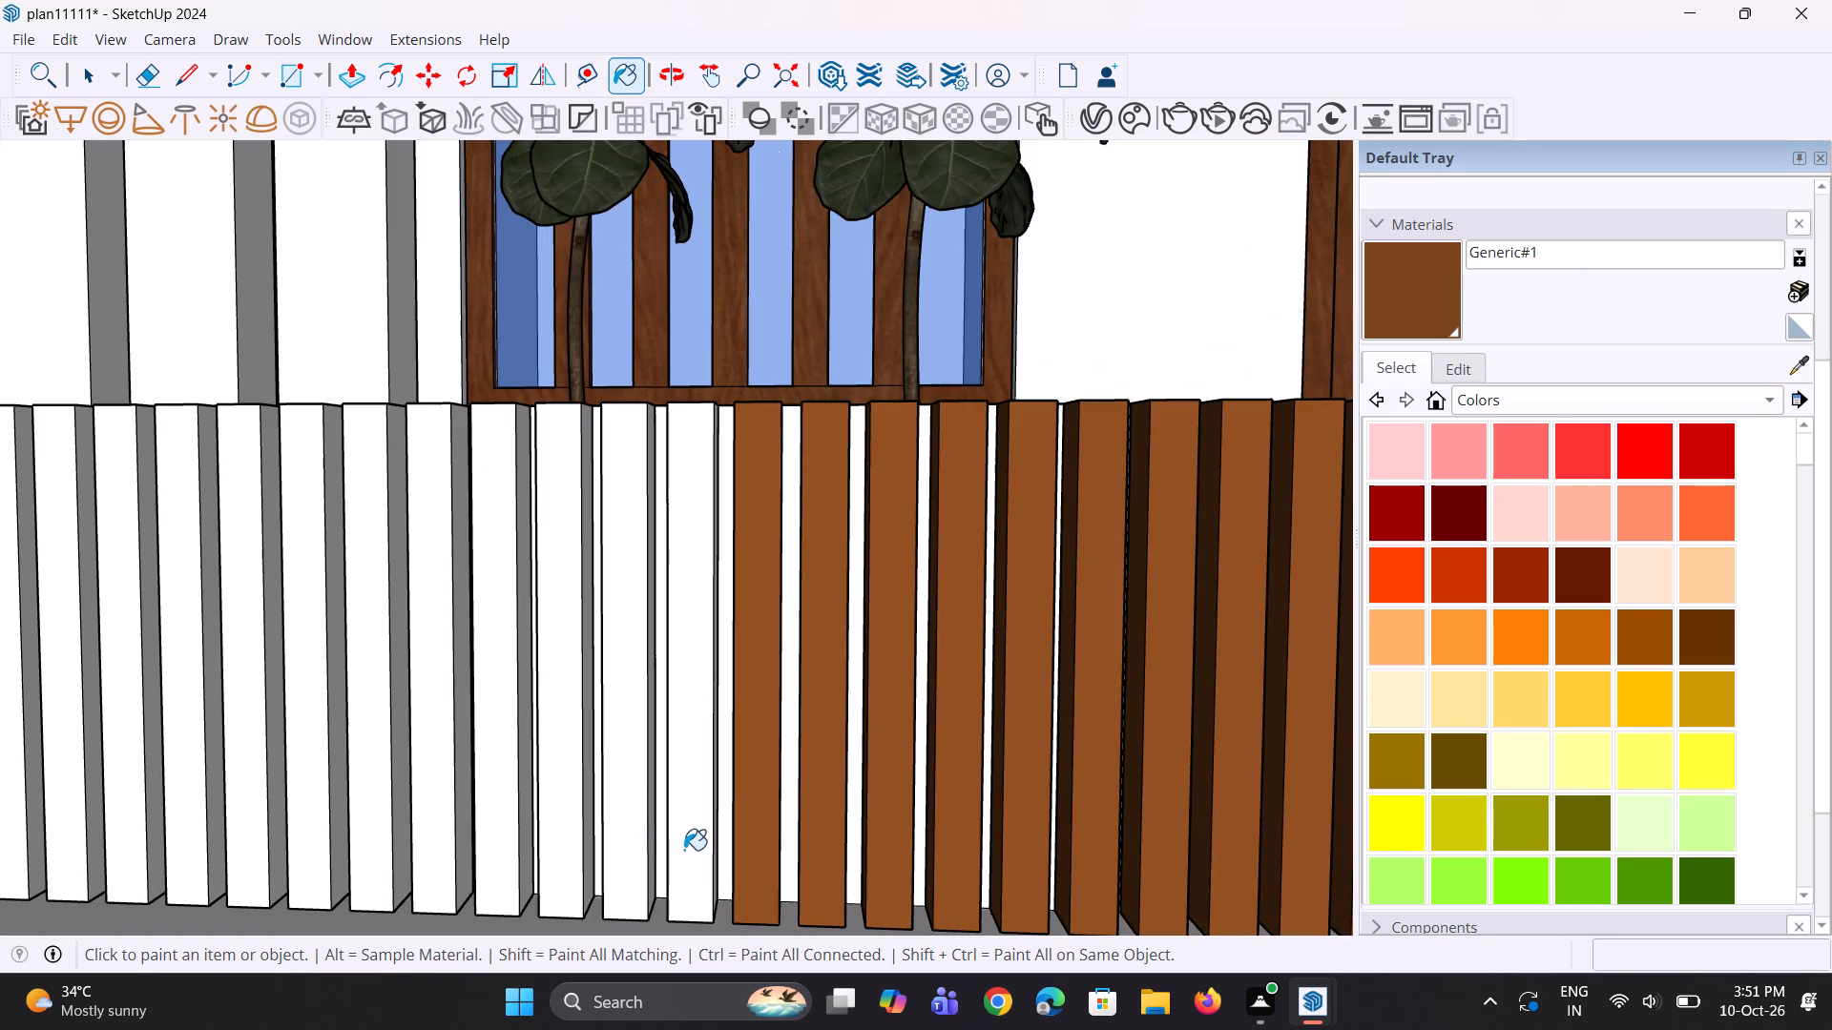
left_click(684, 850)
left_click(635, 867)
left_click(573, 873)
left_click(519, 858)
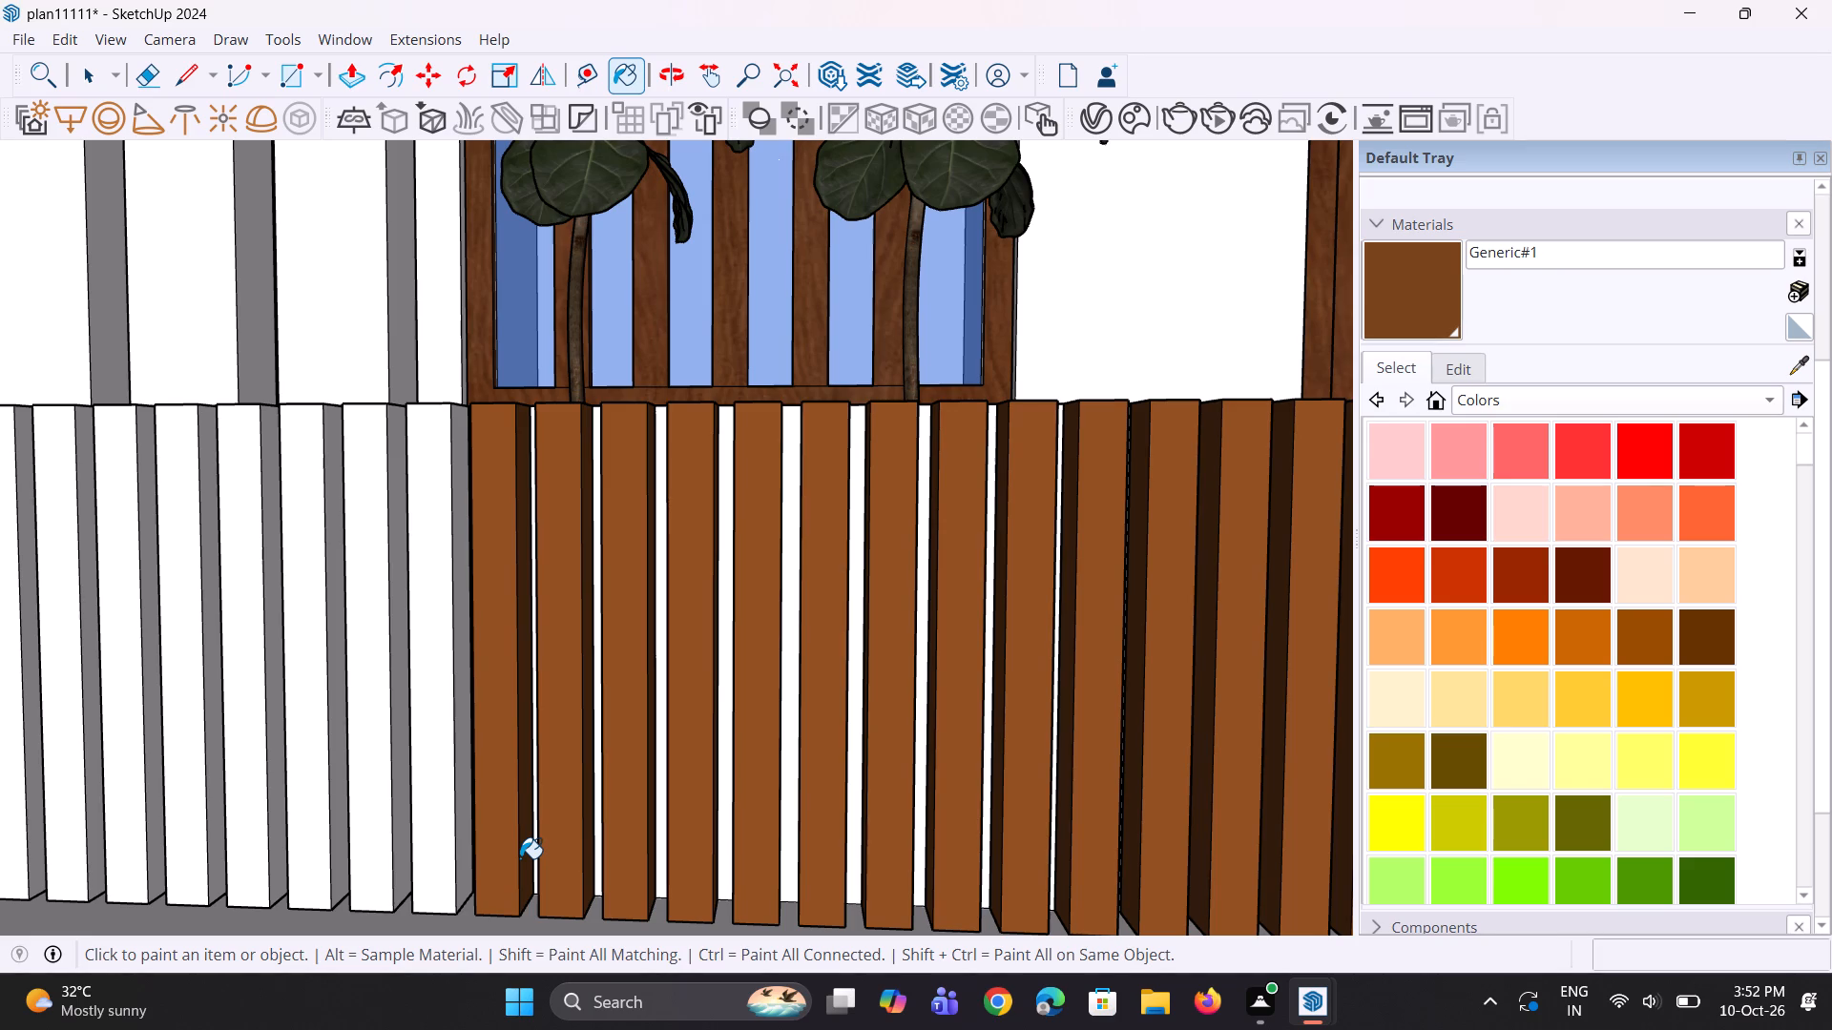
Paint another eight slats with Generic#1, past the window towards the vertical white fins, leaving the six nearest the outer wall.
scroll(439, 869, "up", 2)
left_click(438, 862)
left_click(364, 853)
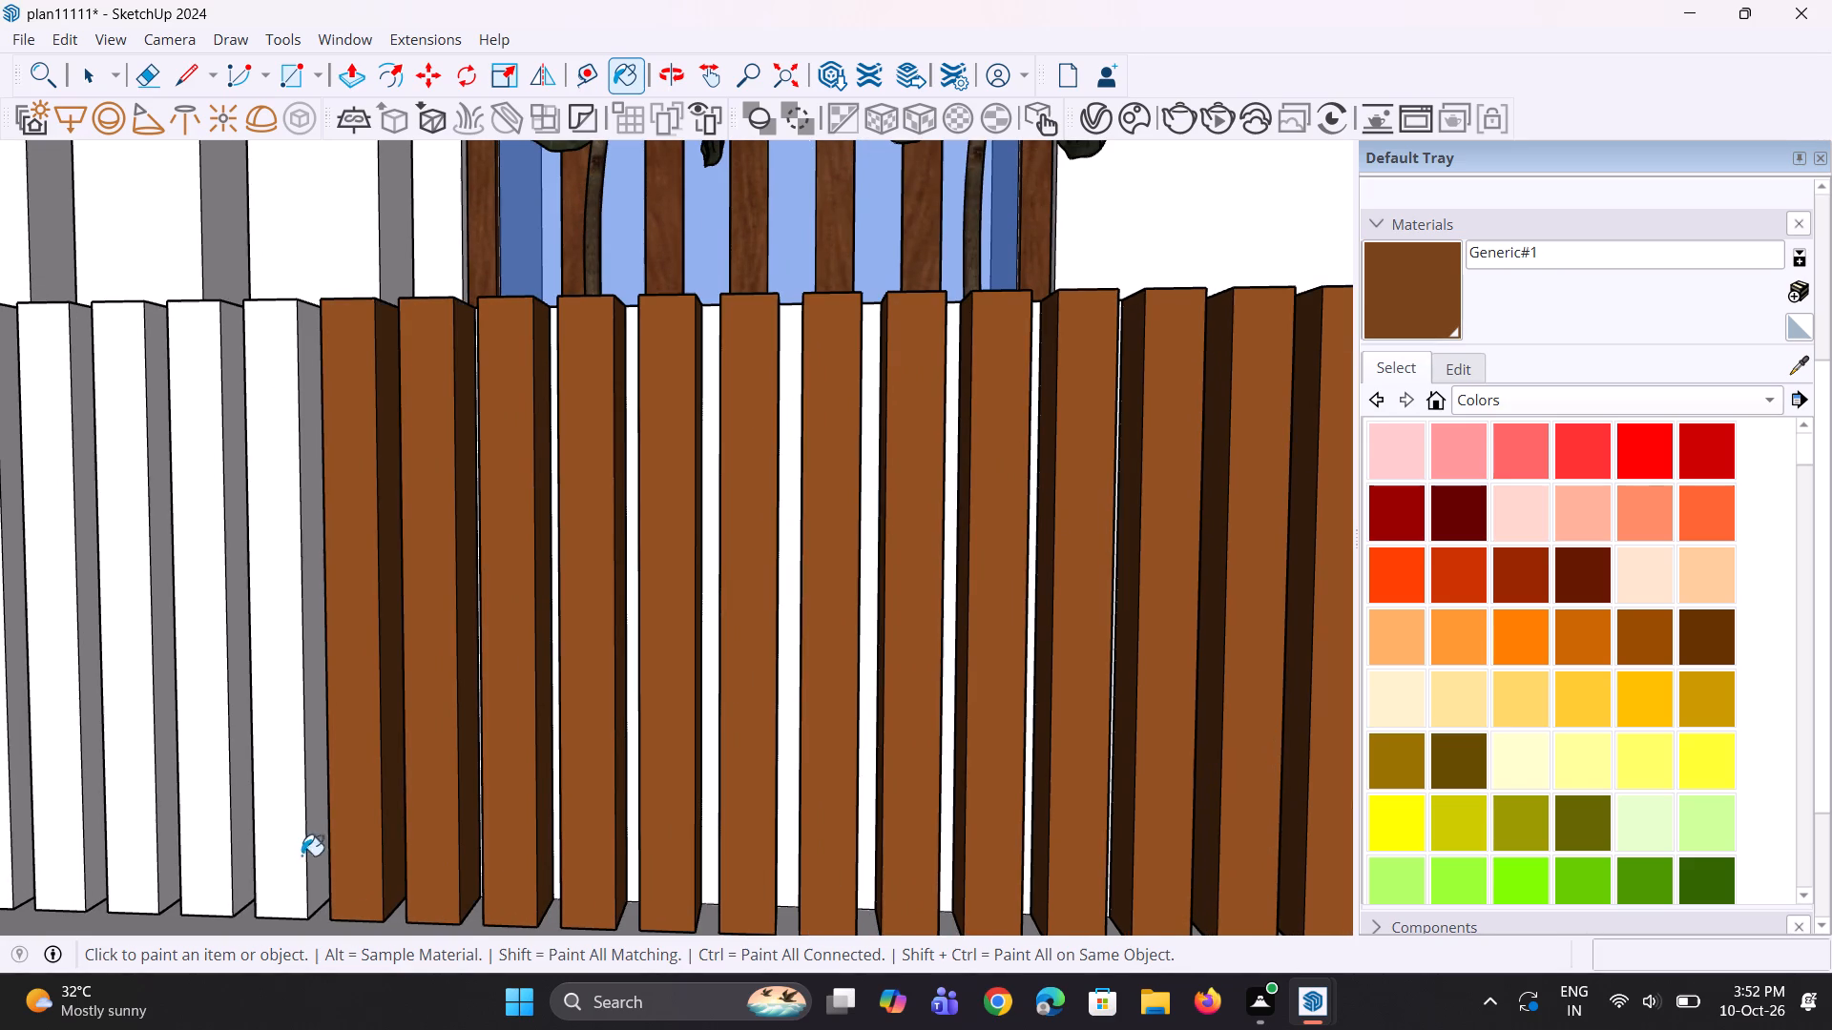
left_click(282, 855)
scroll(909, 463, "down", 11)
scroll(576, 449, "up", 6)
left_click(698, 479)
left_click(669, 465)
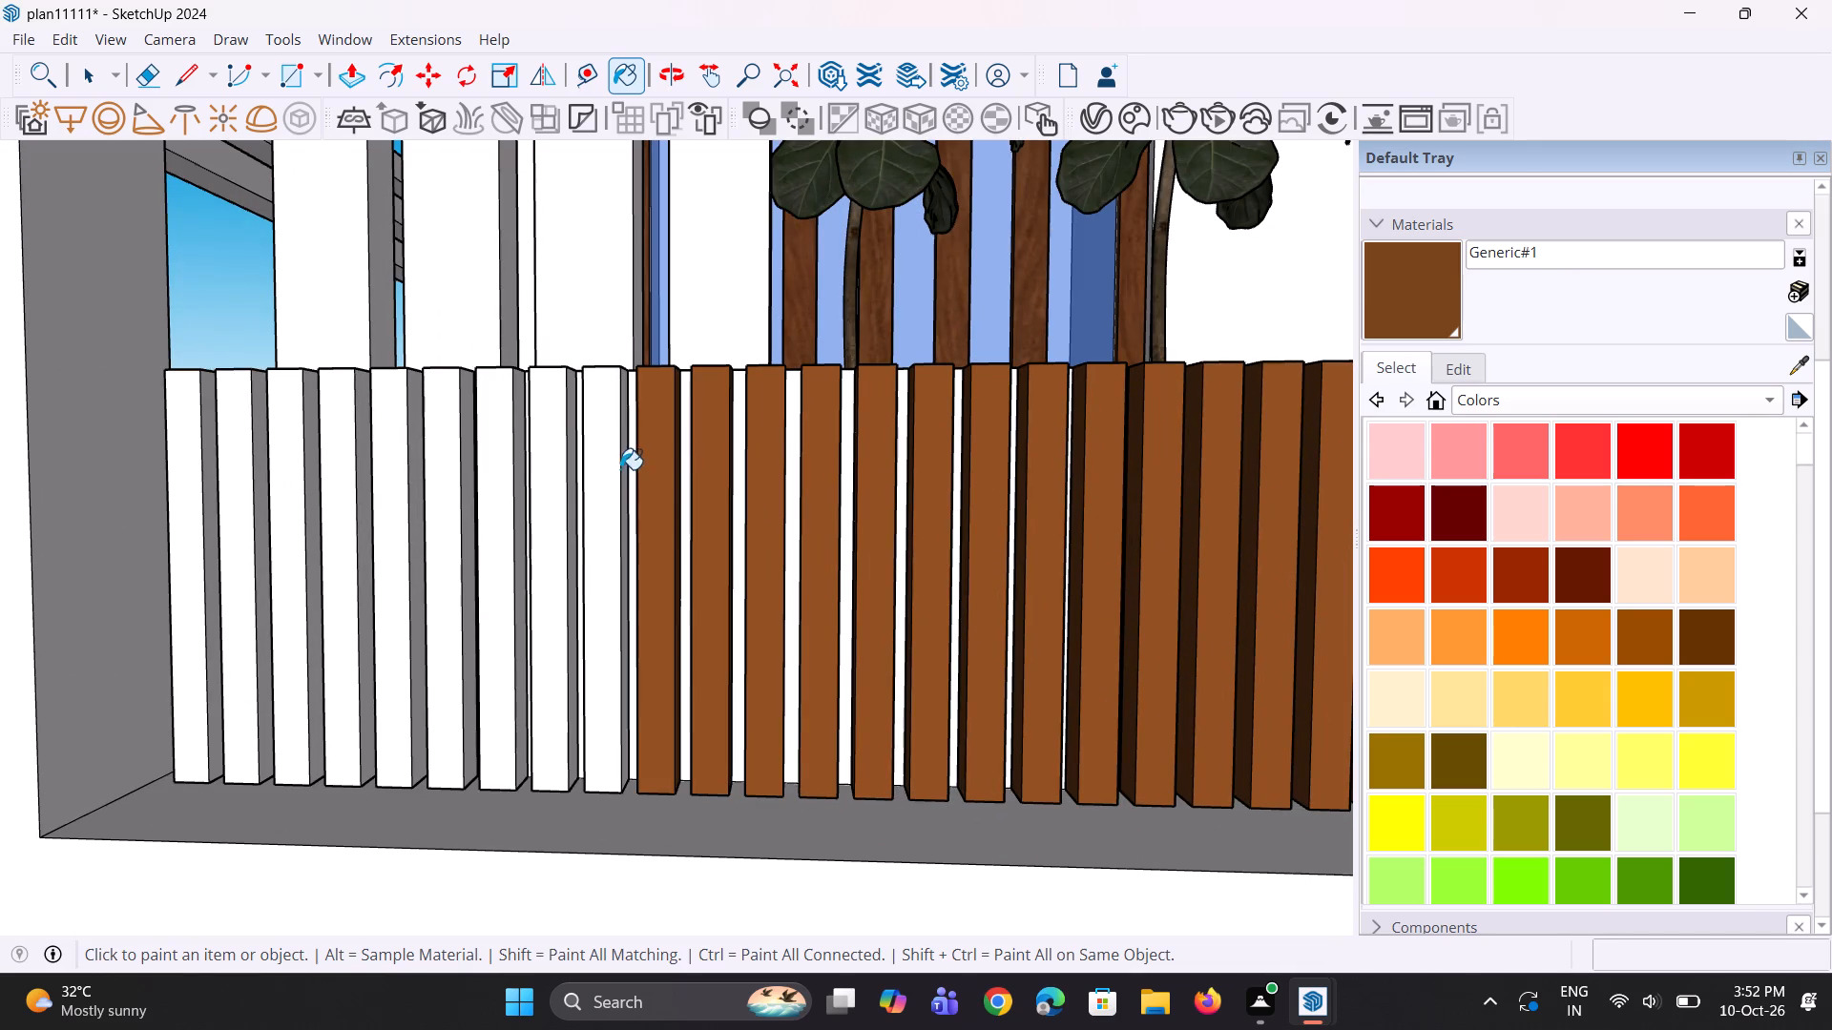
left_click(614, 474)
left_click(558, 506)
left_click(501, 531)
Paint the last six white slats of the lowest left balcony's railing with Generic#1, beside the outer wall.
scroll(791, 600, "down", 4)
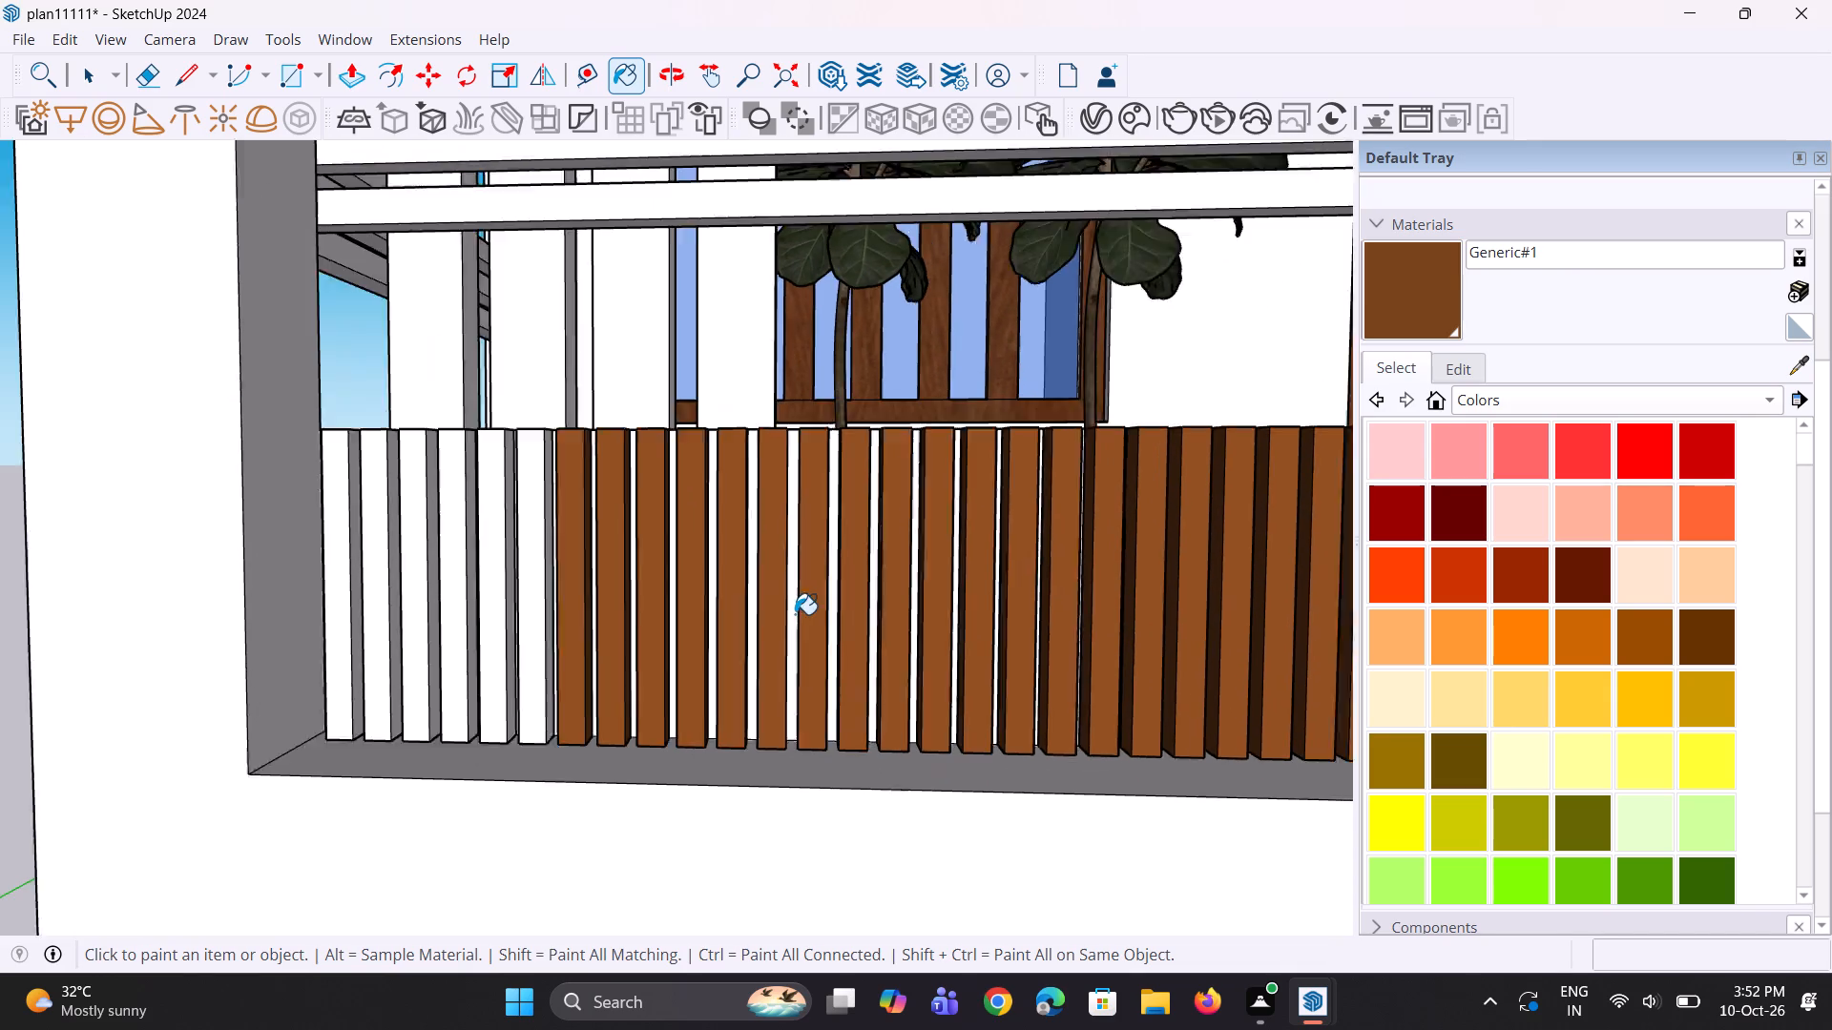
scroll(471, 588, "up", 6)
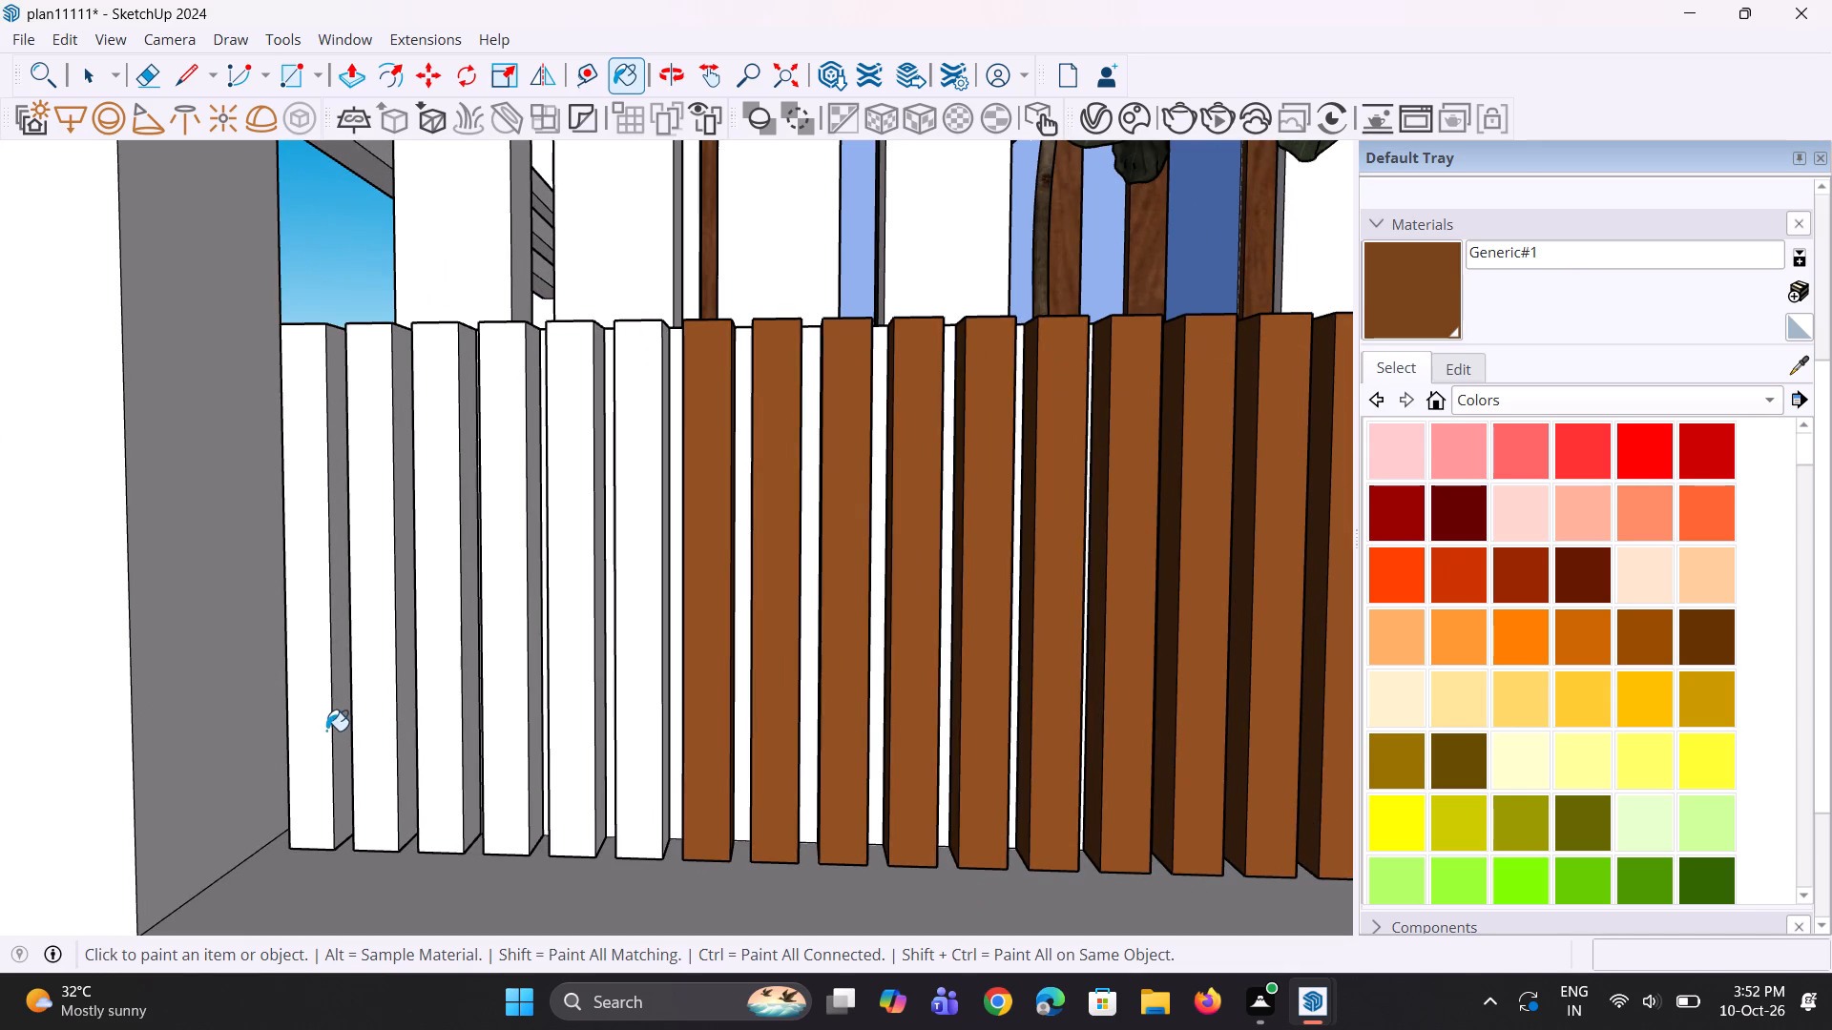
left_click(326, 731)
left_click(379, 735)
left_click(447, 753)
left_click(495, 763)
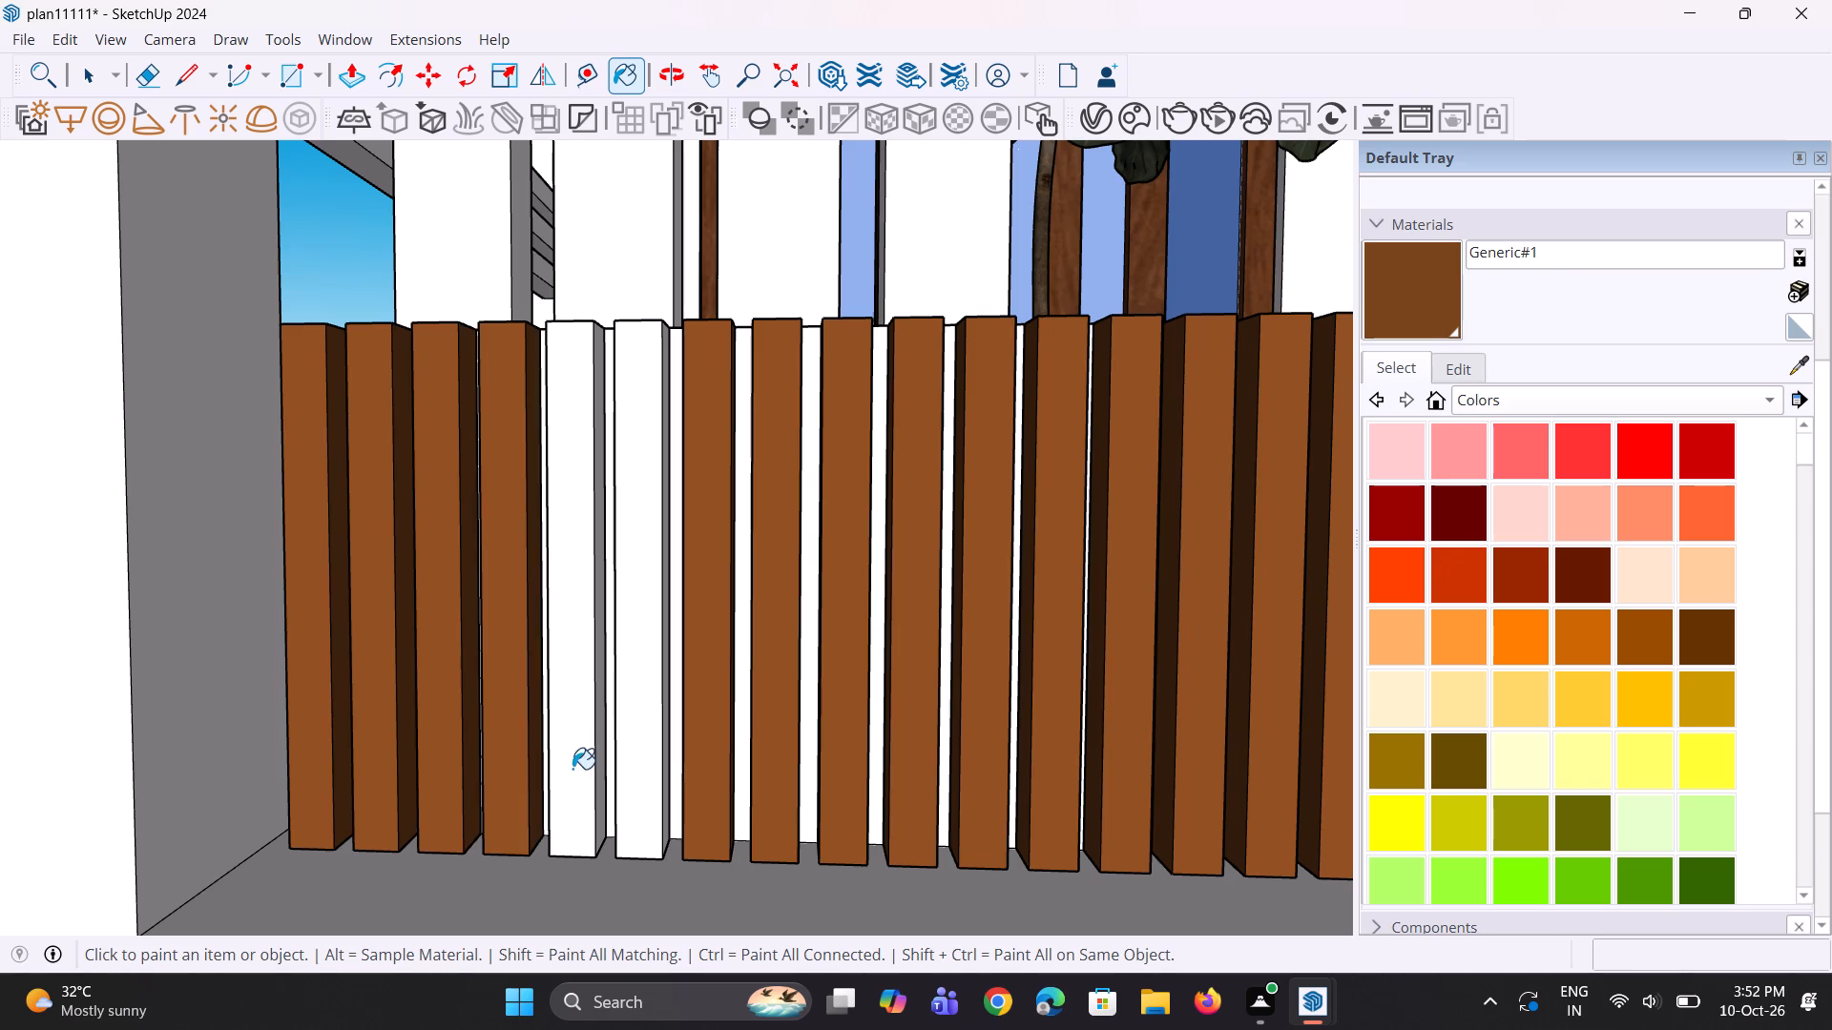
left_click(572, 769)
left_click(627, 779)
Paint the first nine slats of the lowest right balcony's railing with Generic#1, starting from the outer wall end beside the palm.
scroll(621, 774, "down", 18)
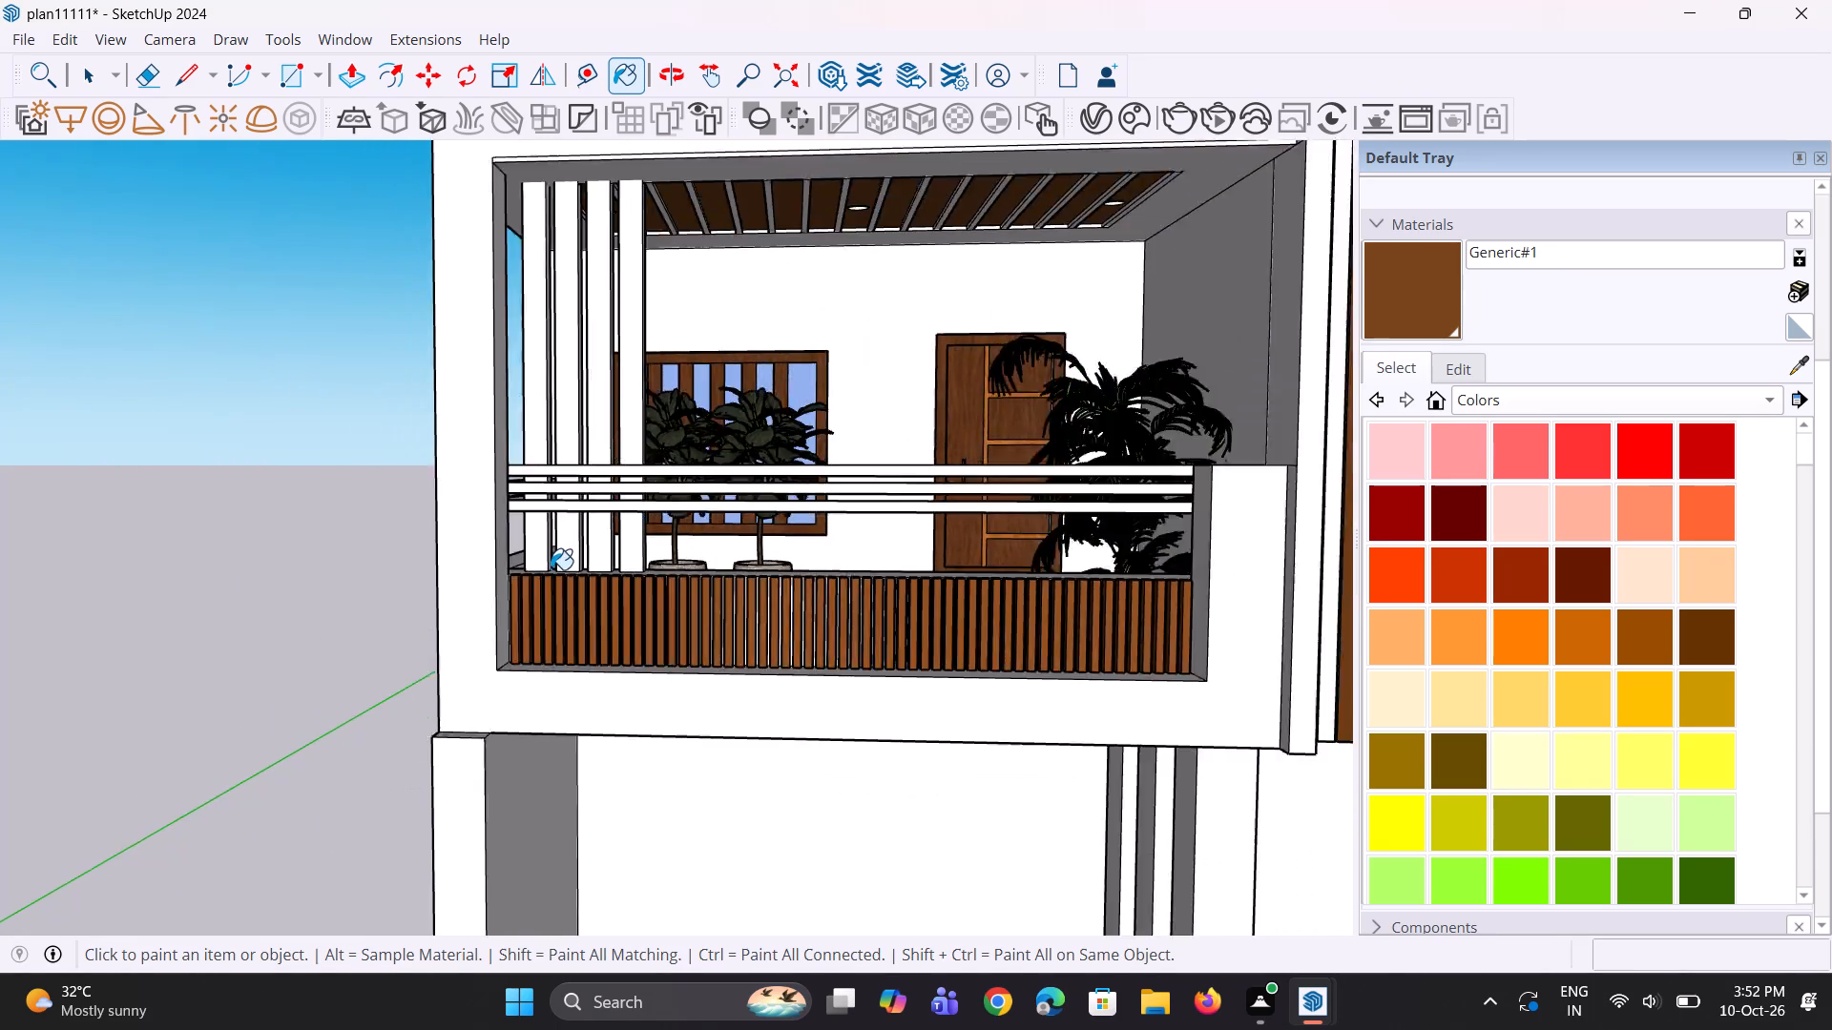
scroll(551, 569, "down", 13)
scroll(1030, 547, "up", 8)
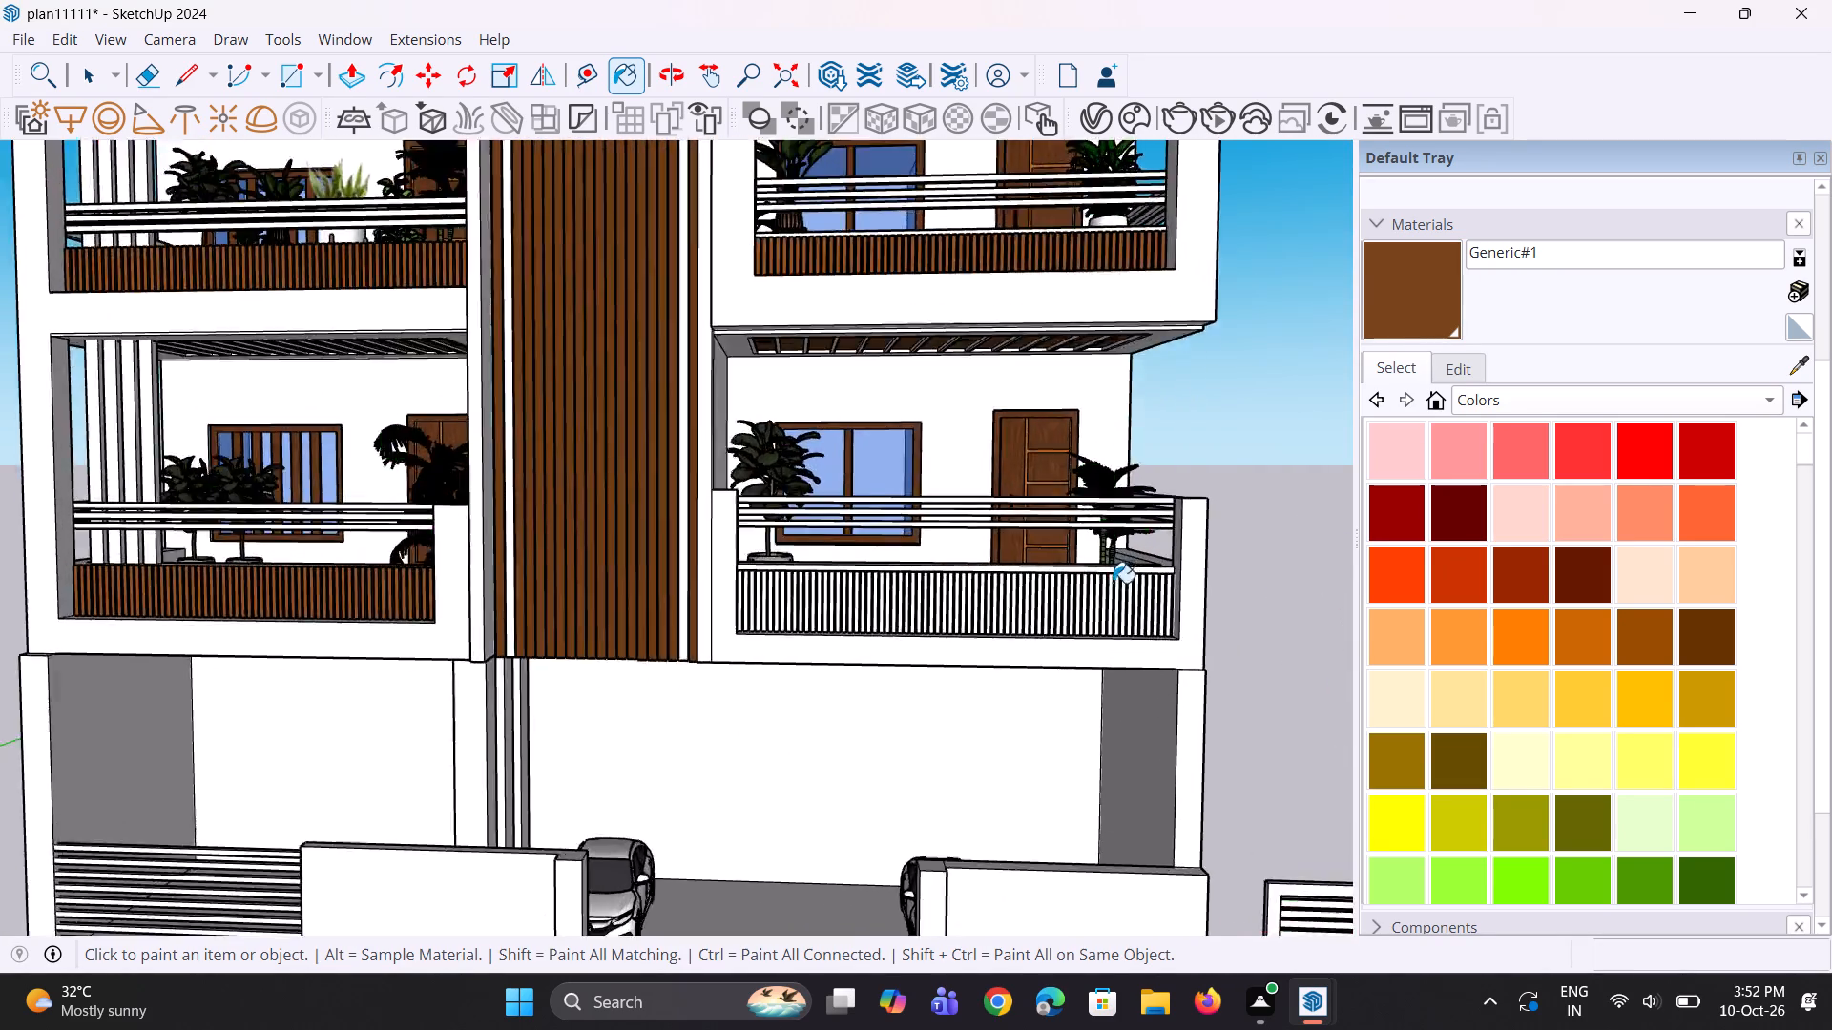
scroll(1113, 583, "up", 19)
left_click(1278, 632)
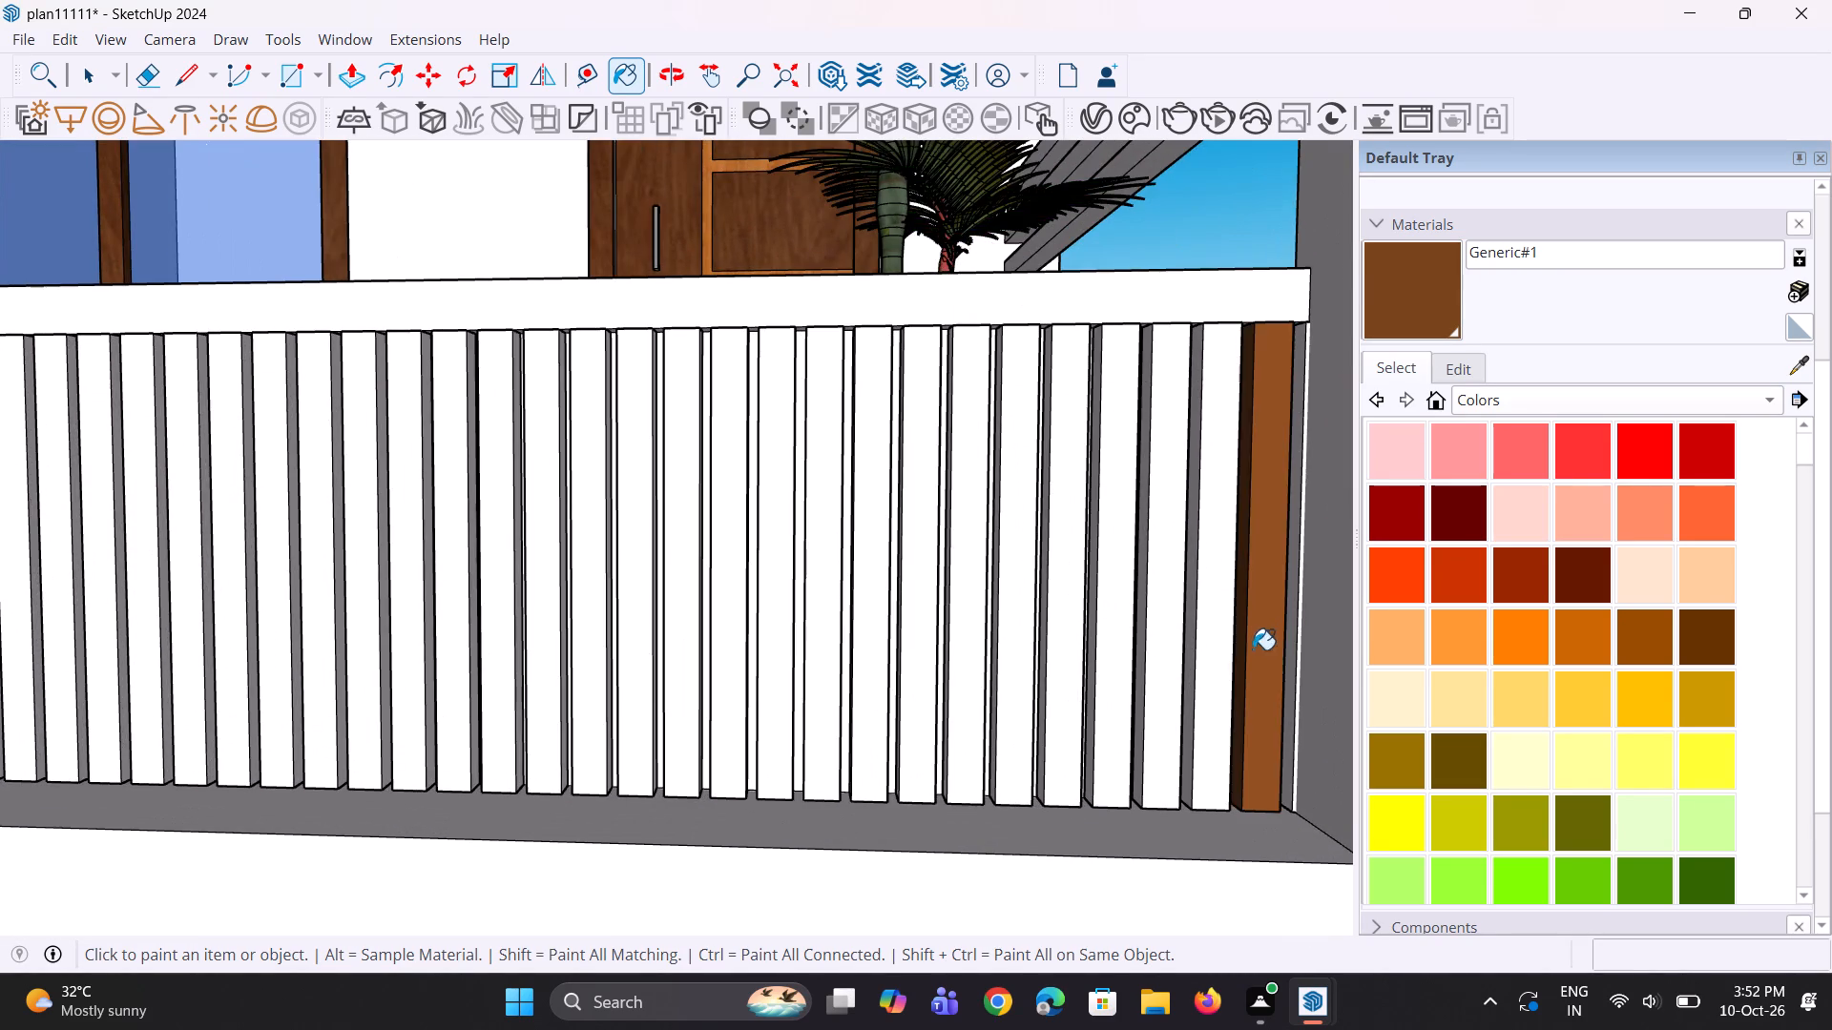
scroll(1250, 649, "up", 2)
left_click(1206, 642)
left_click(1139, 688)
left_click(1065, 720)
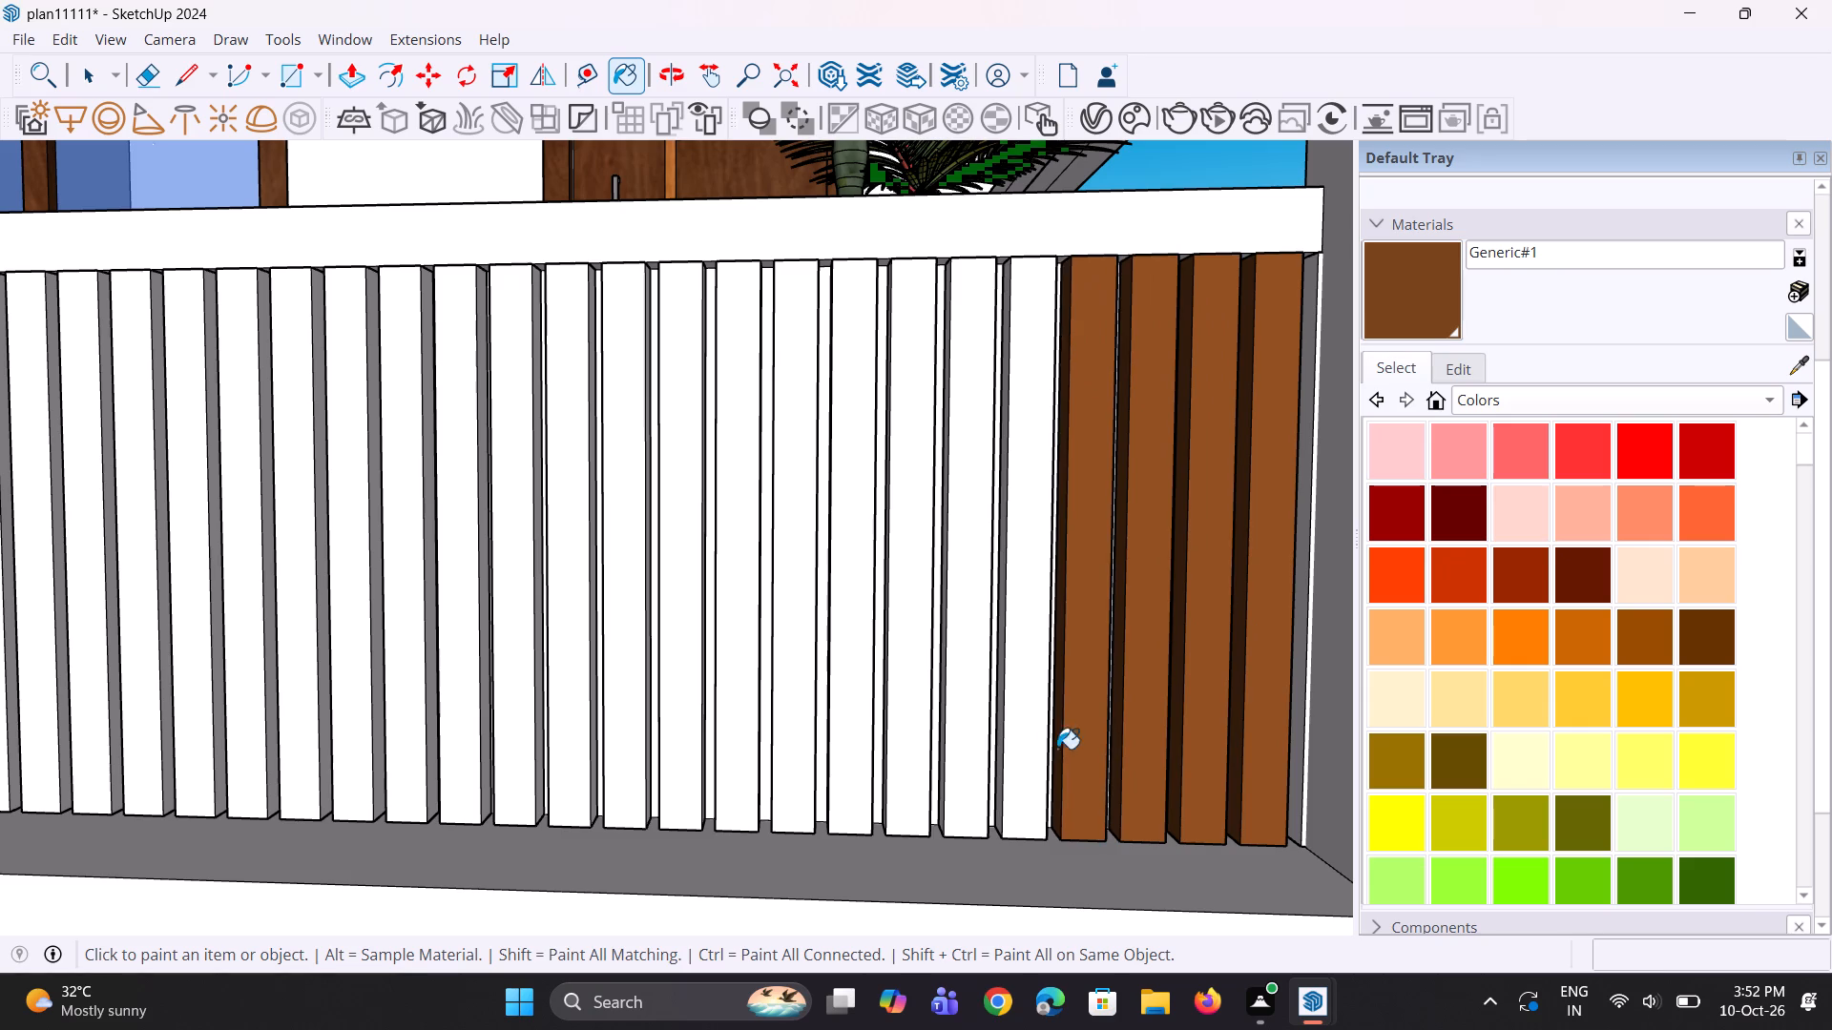
left_click(1029, 764)
left_click(957, 787)
left_click(907, 796)
left_click(853, 802)
left_click(780, 814)
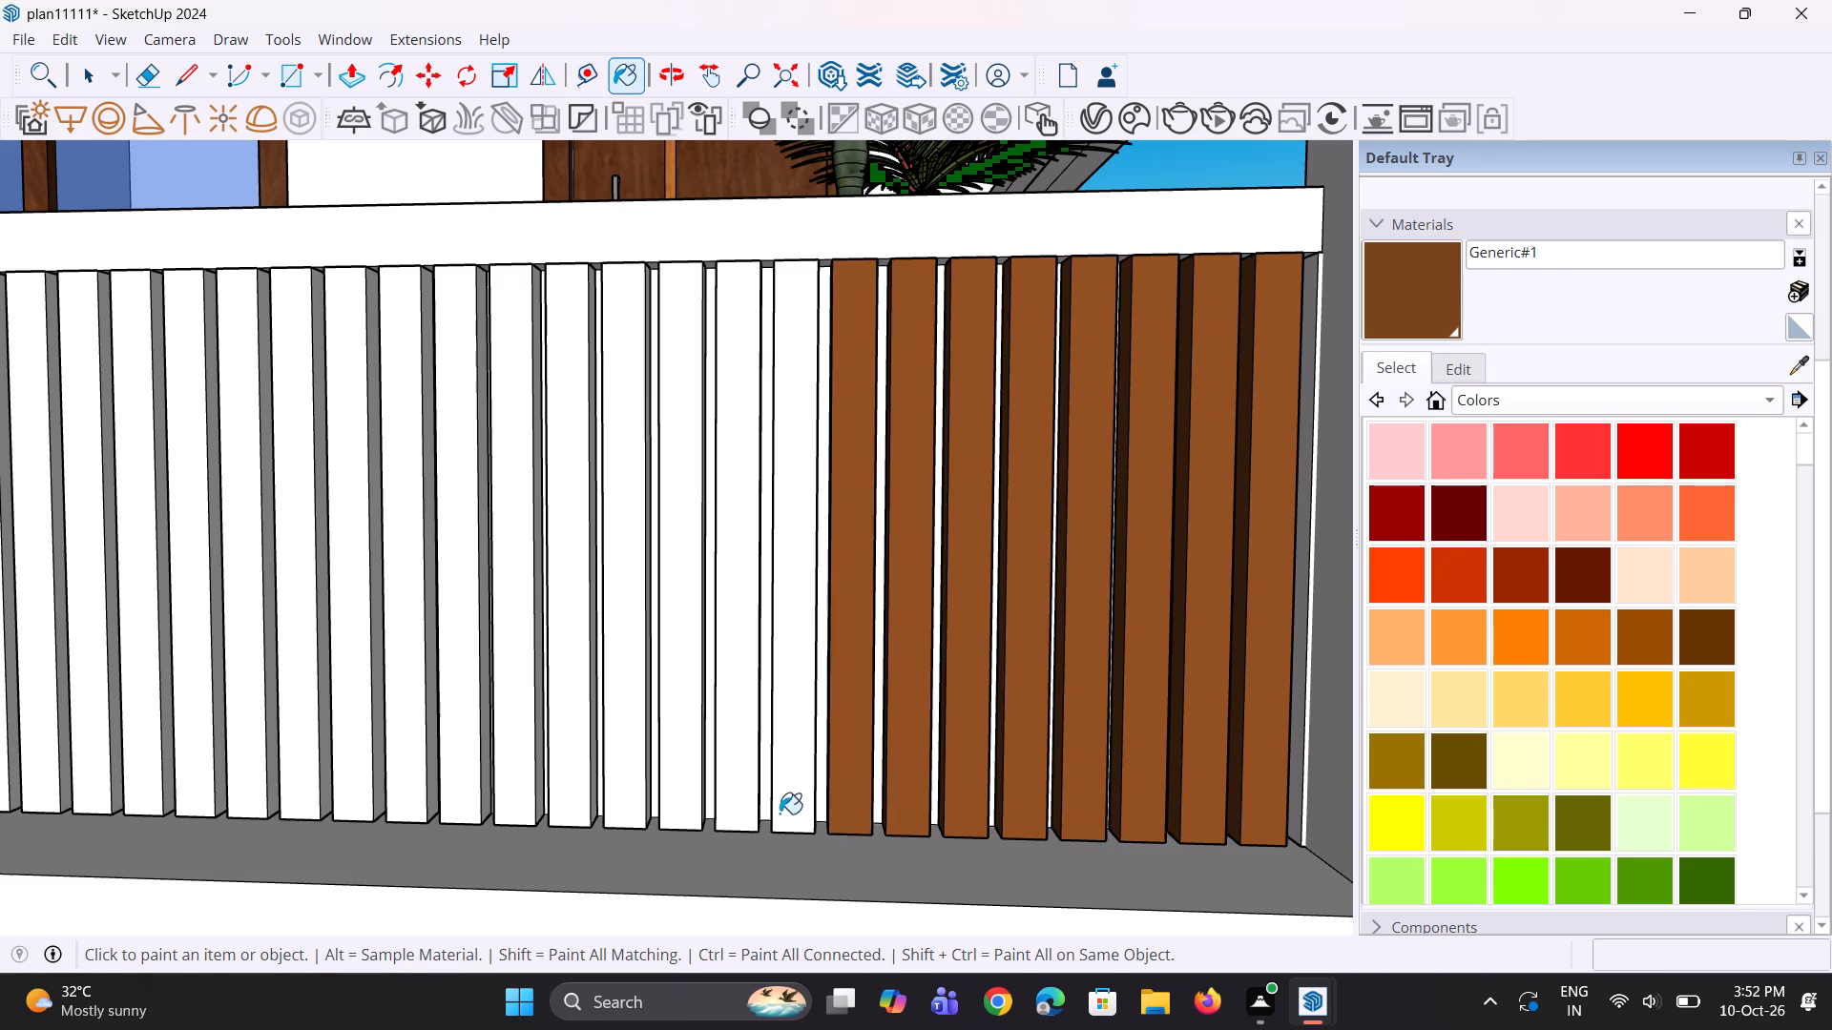
Paint the next nine slats of the lowest right railing with Generic#1, continuing the brown run to the door.
scroll(993, 728, "down", 5)
scroll(671, 738, "up", 9)
left_click(934, 769)
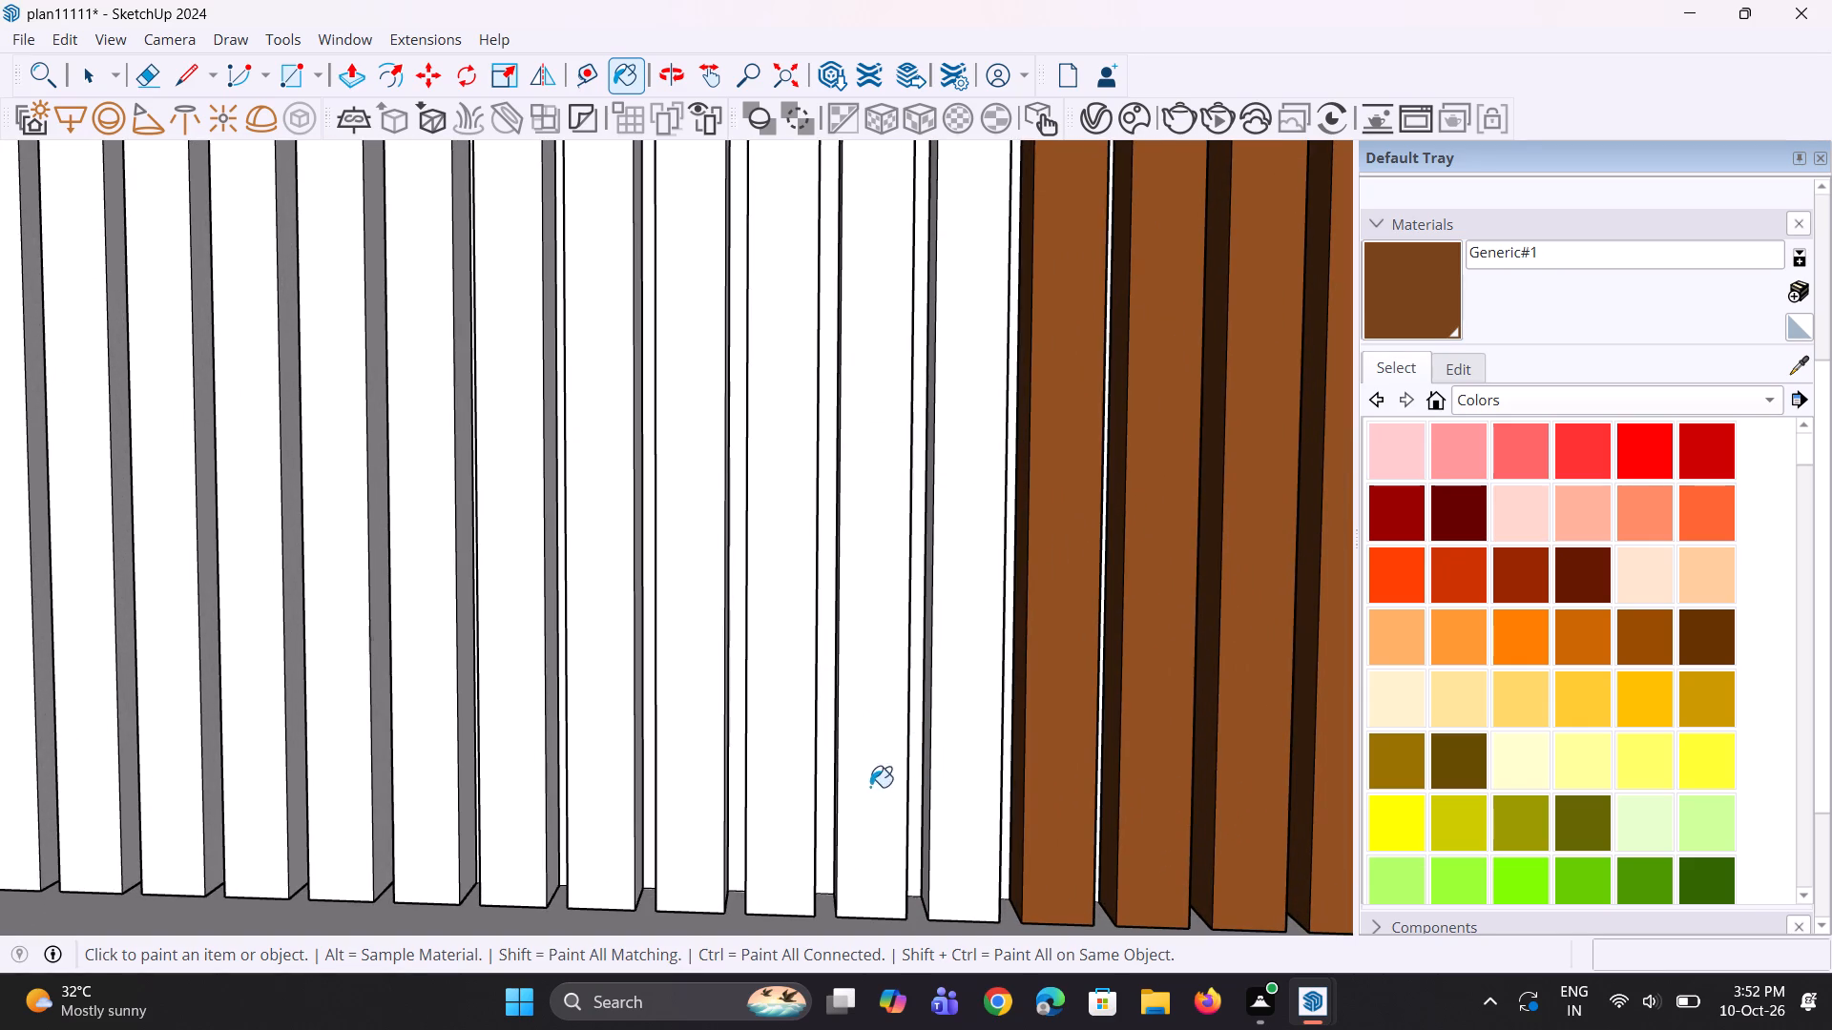
left_click(869, 787)
left_click(774, 819)
left_click(692, 835)
left_click_drag(585, 852, 598, 851)
scroll(726, 817, "down", 4)
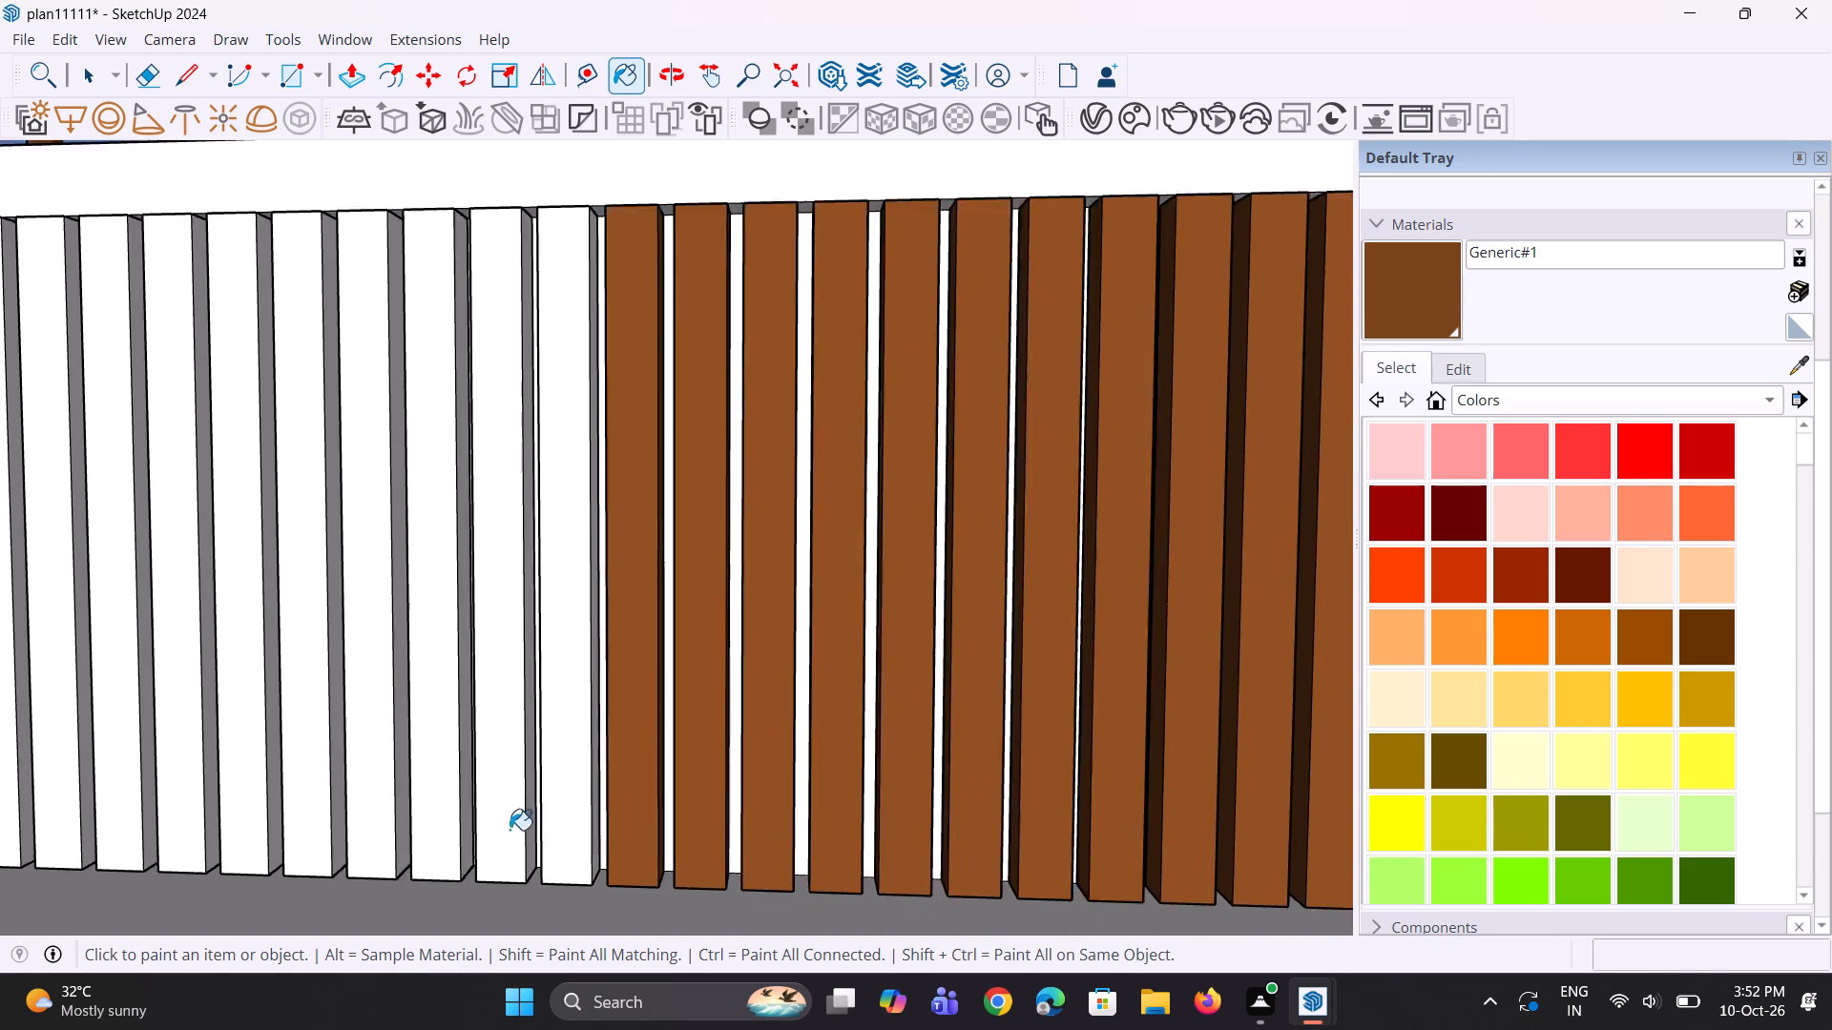
scroll(501, 823, "up", 4)
left_click(630, 831)
left_click(553, 842)
left_click(468, 834)
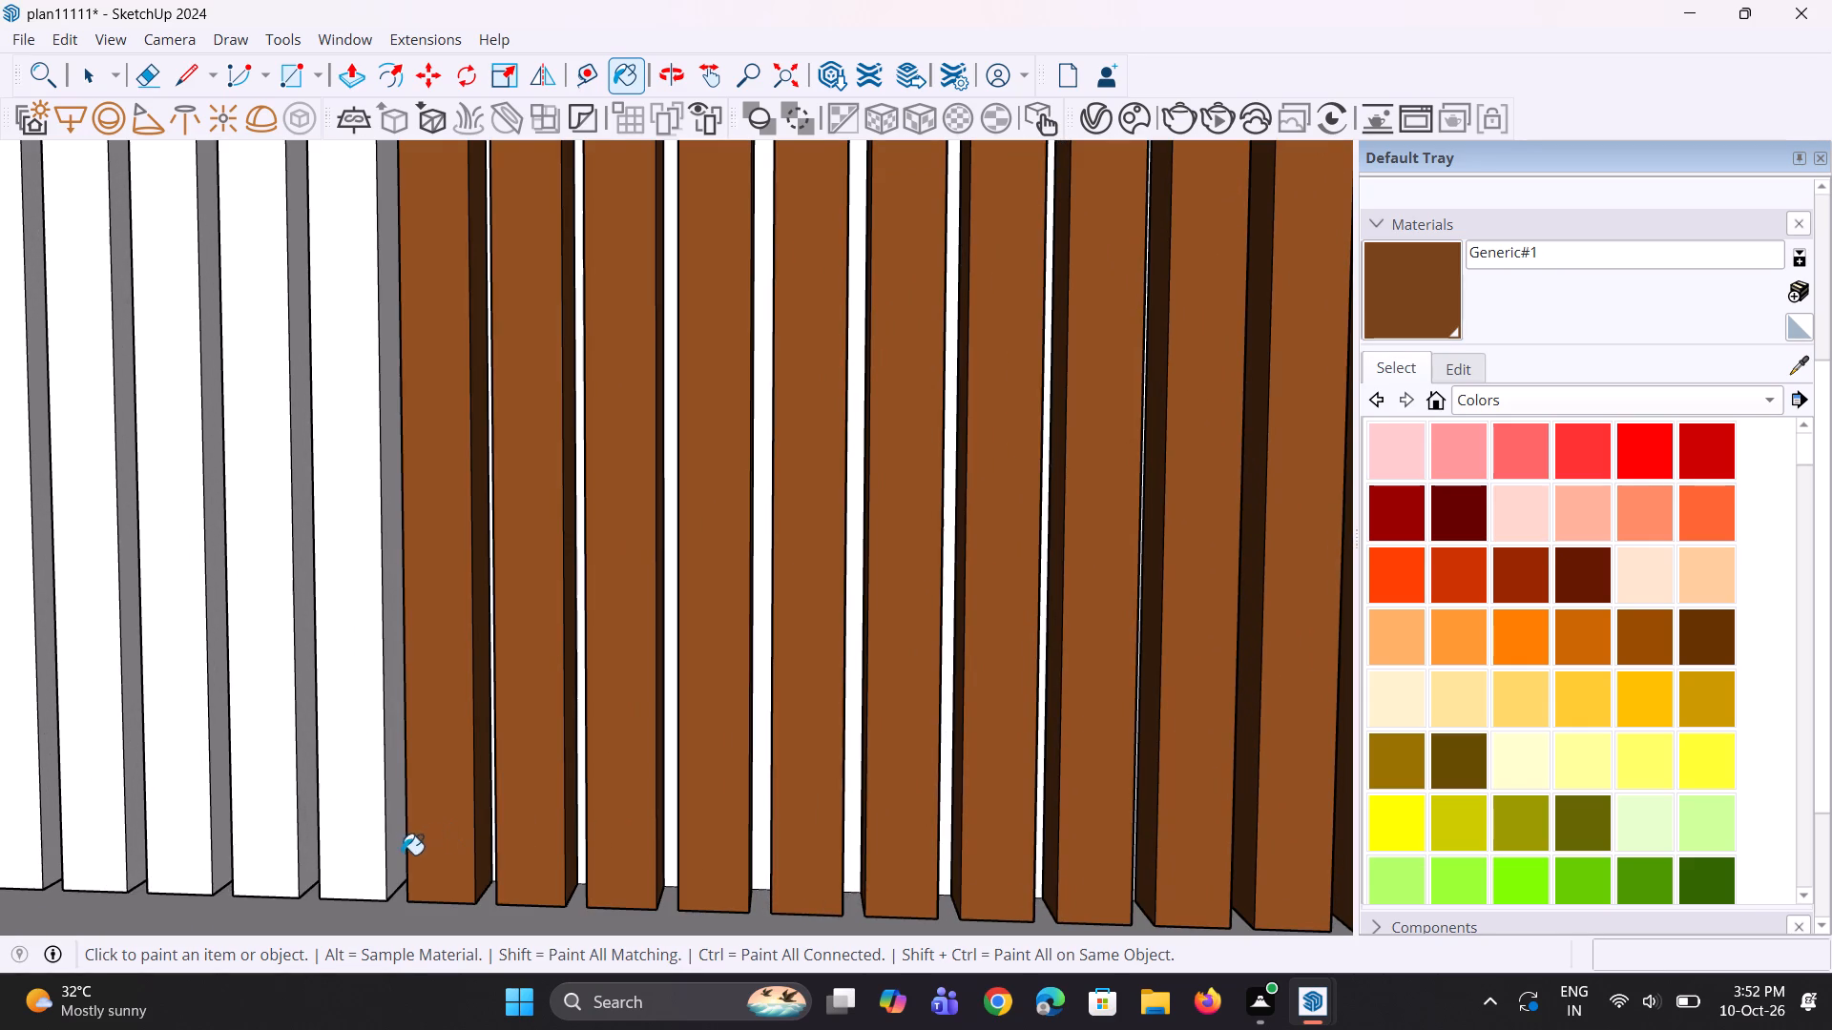
left_click_drag(372, 863, 389, 862)
Paint eleven more slats of this railing with Generic#1, from the door towards the window.
scroll(907, 762, "down", 12)
scroll(684, 781, "up", 2)
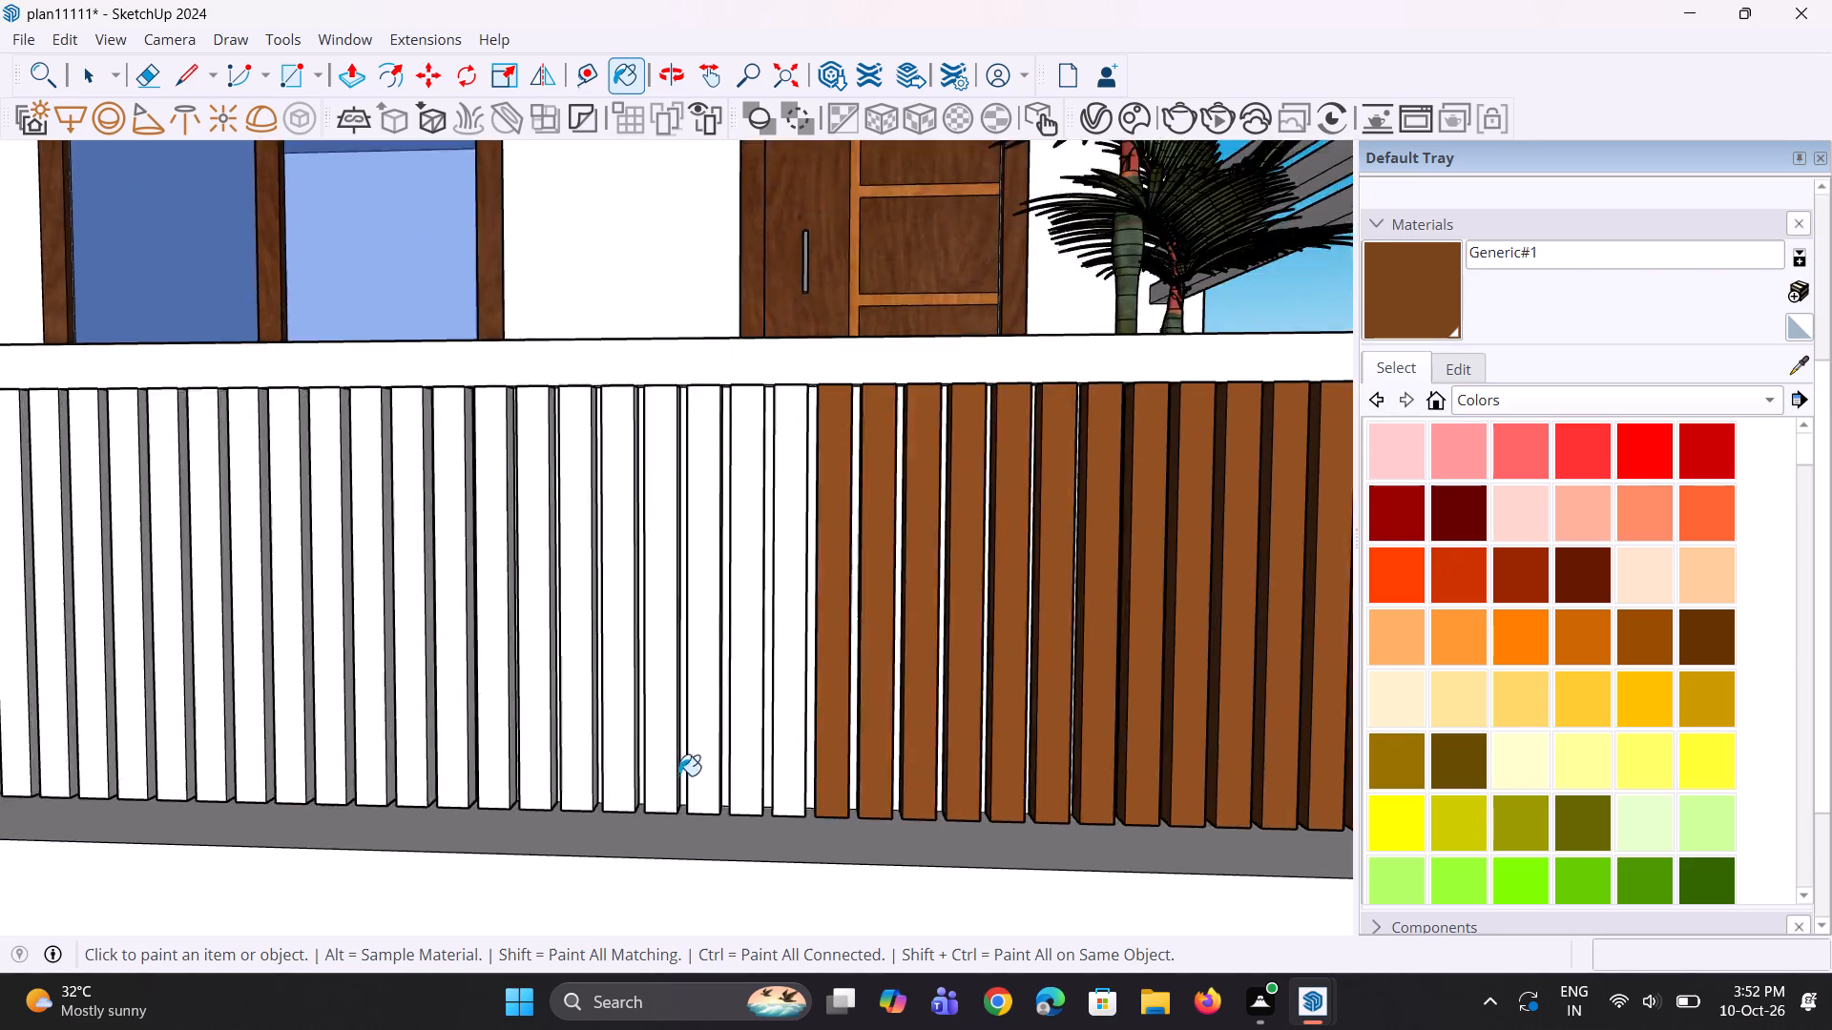
scroll(678, 775, "up", 6)
left_click(838, 803)
left_click(779, 817)
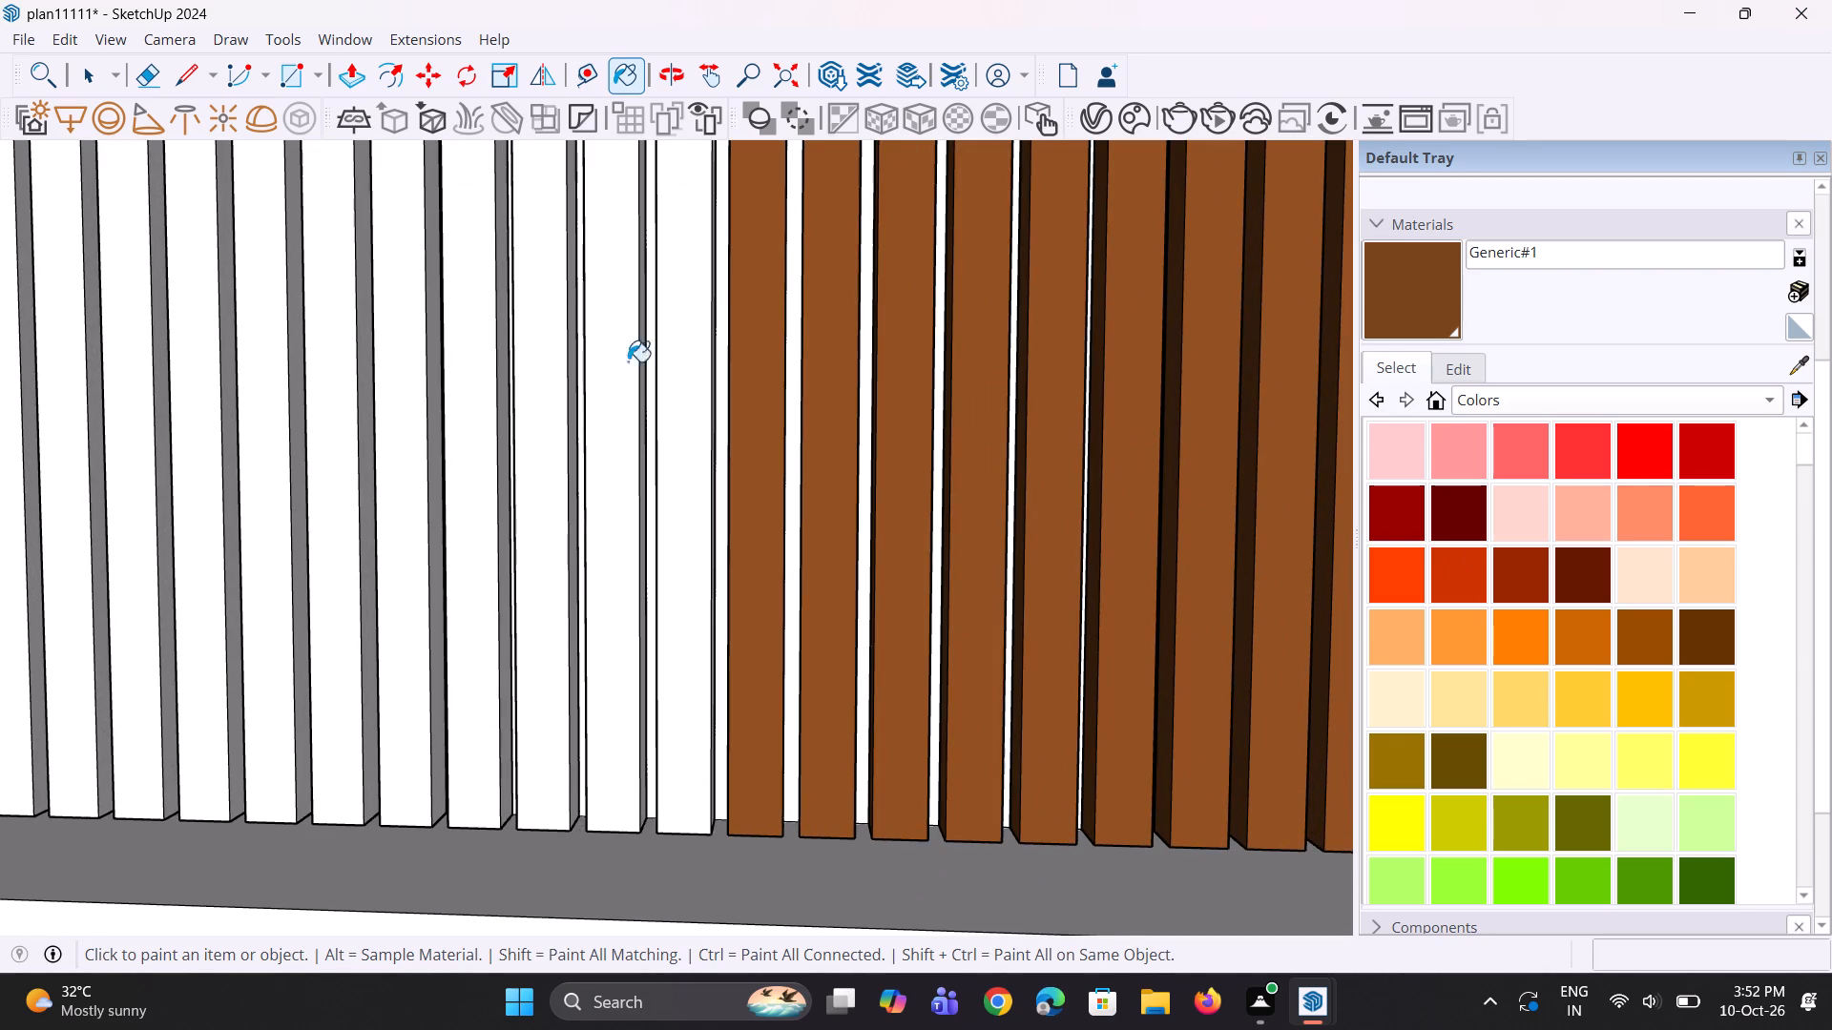
left_click(679, 820)
left_click(601, 800)
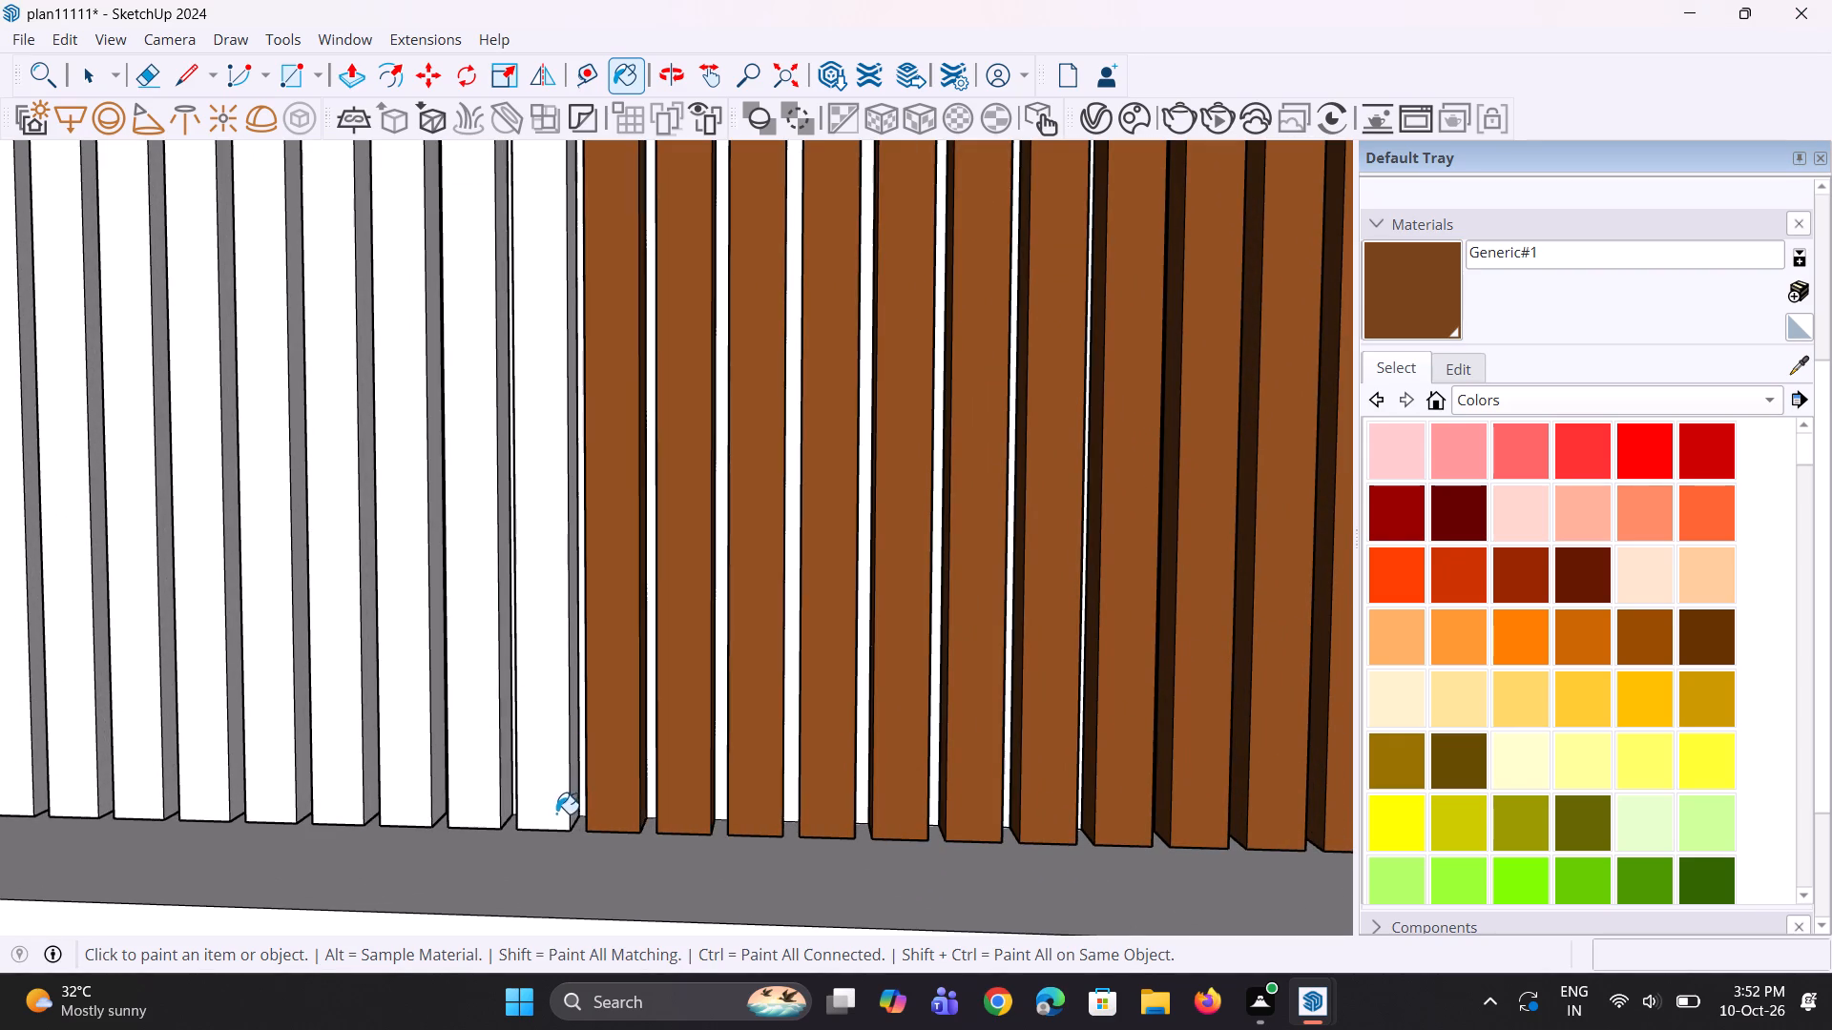
left_click(556, 814)
left_click(487, 816)
left_click(415, 819)
left_click(366, 819)
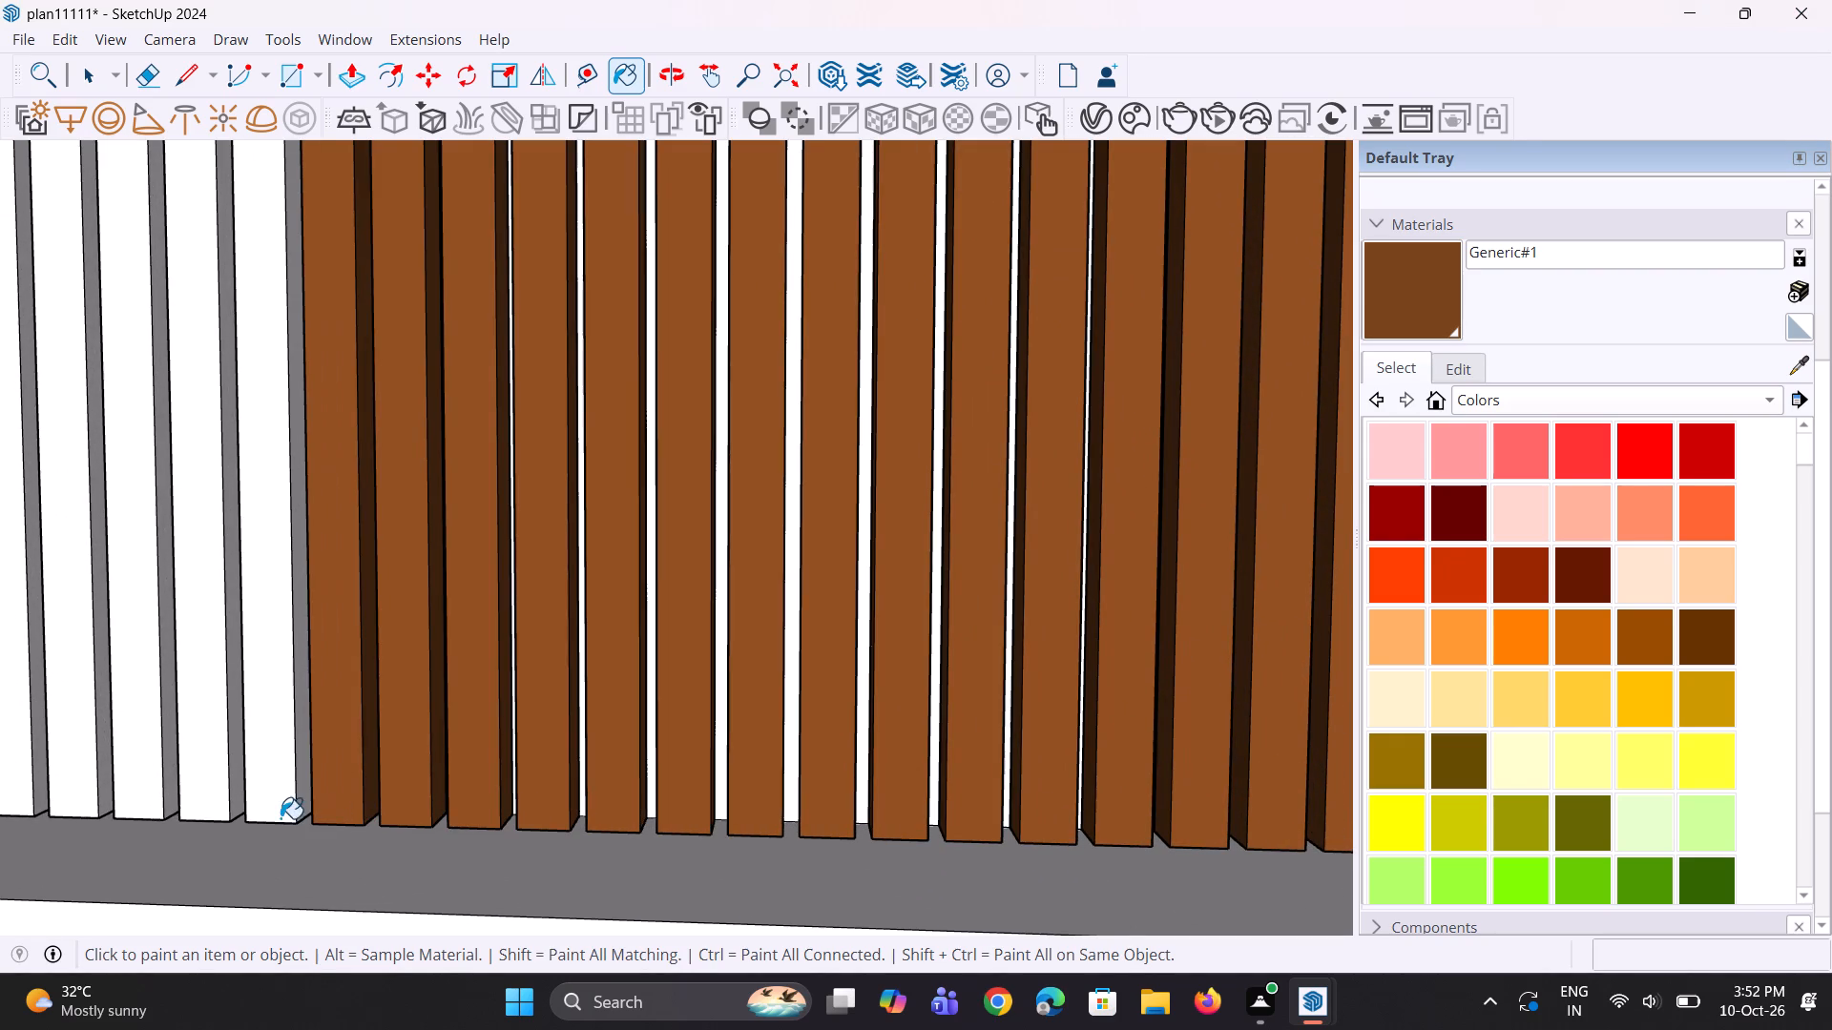
left_click(281, 818)
left_click(209, 820)
left_click(149, 818)
Paint another eleven slats with Generic#1, extending the brown run to the door-side part of the window.
scroll(1016, 690, "down", 8)
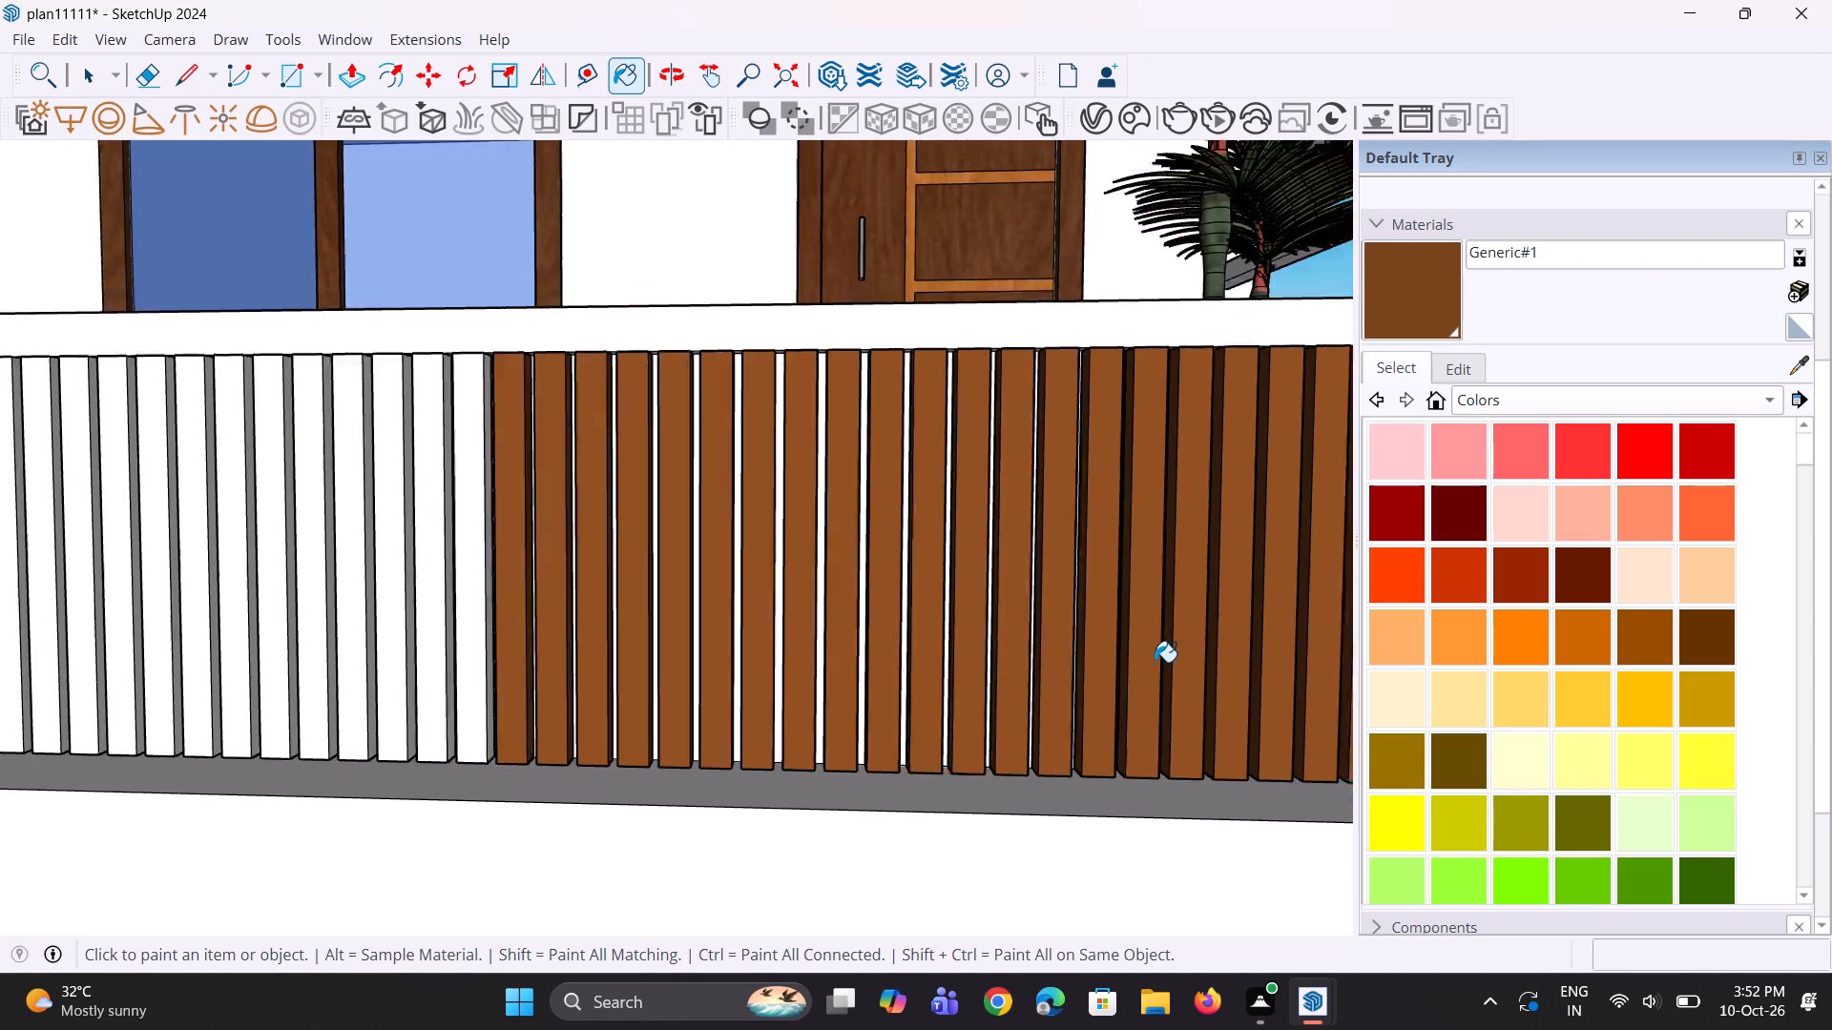
scroll(1155, 662, "down", 7)
scroll(525, 655, "up", 5)
scroll(870, 643, "up", 7)
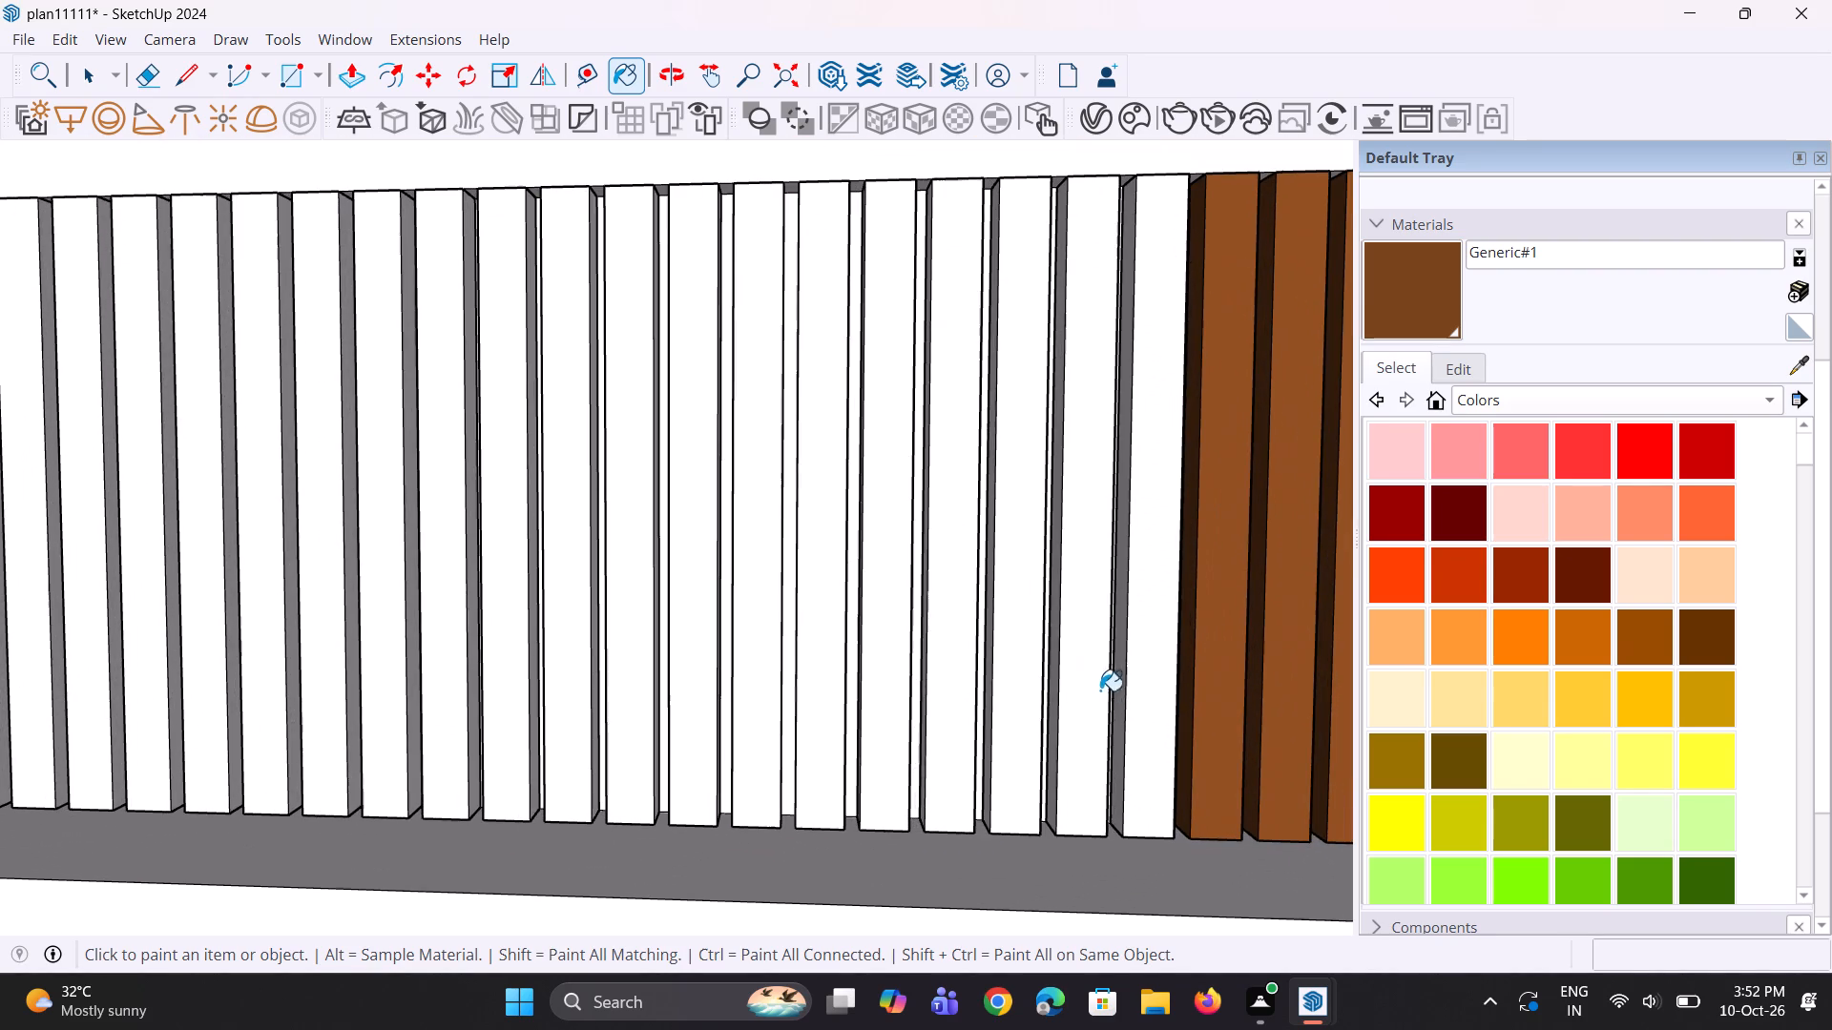
left_click(1155, 725)
left_click(1079, 749)
left_click(1022, 783)
left_click(947, 803)
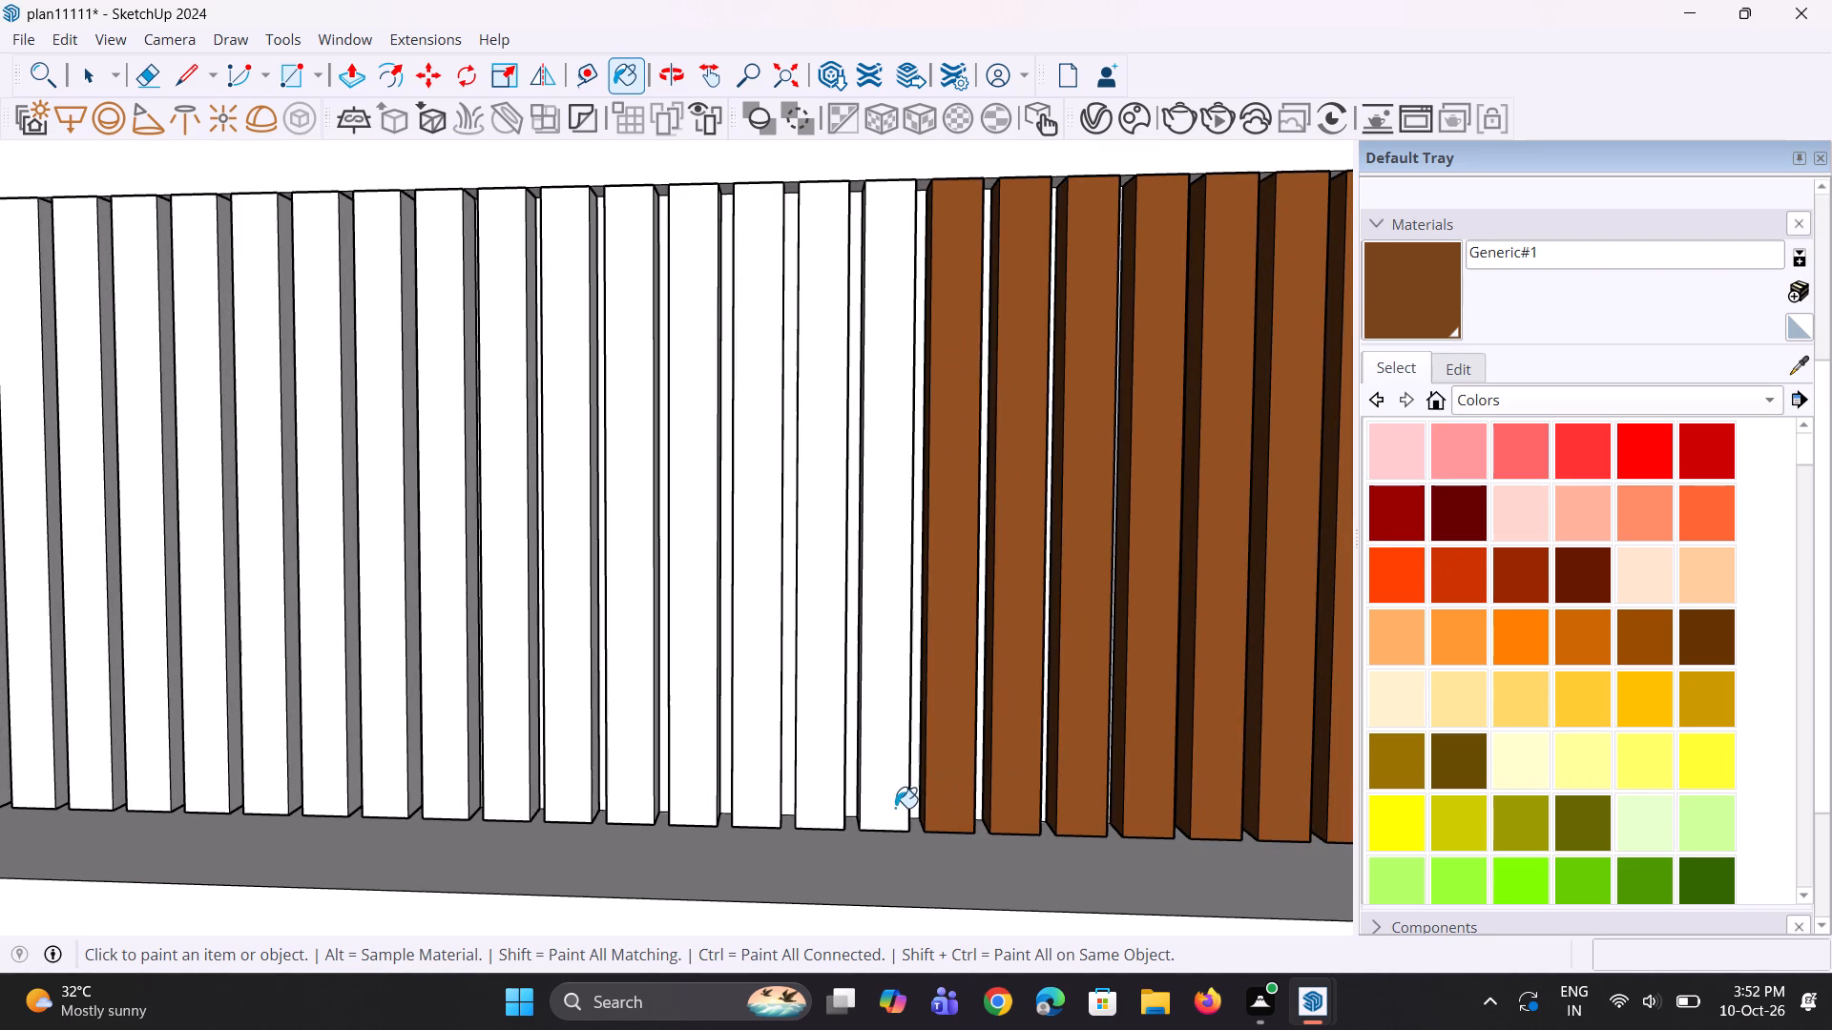
left_click(881, 808)
left_click(800, 814)
left_click(760, 819)
left_click(686, 821)
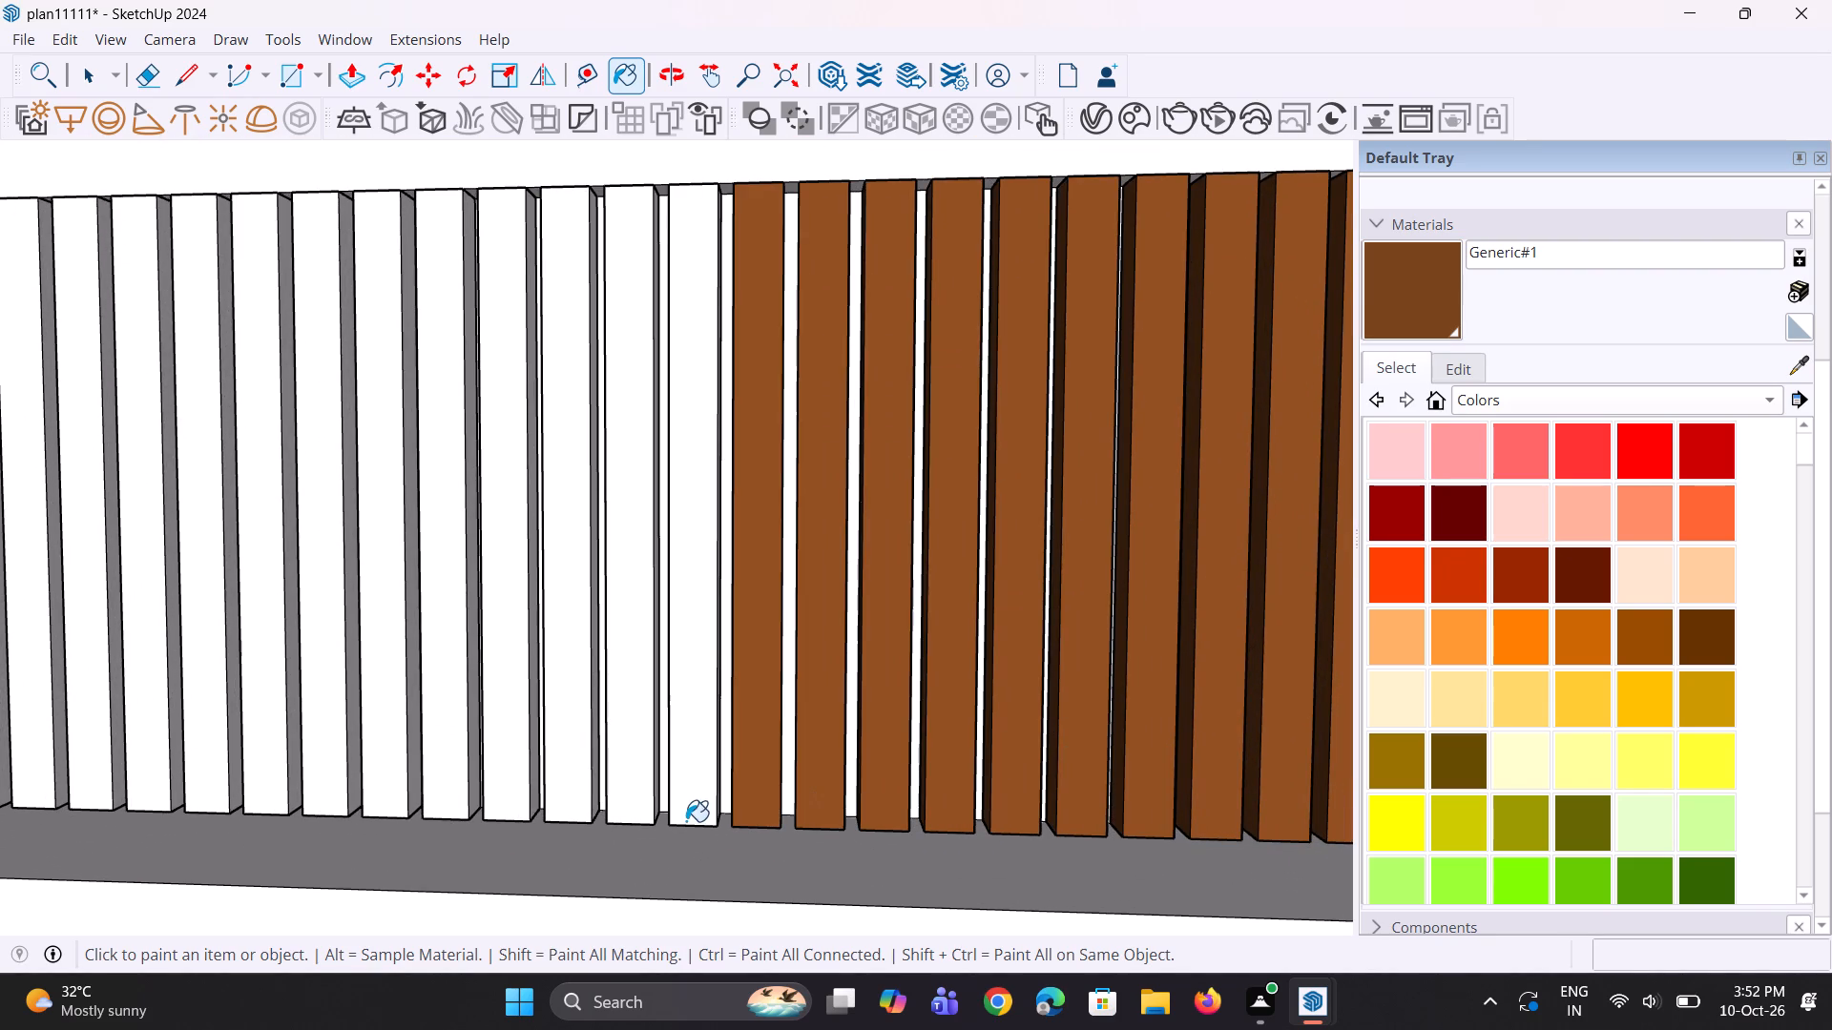
left_click(634, 820)
left_click(575, 814)
left_click(527, 804)
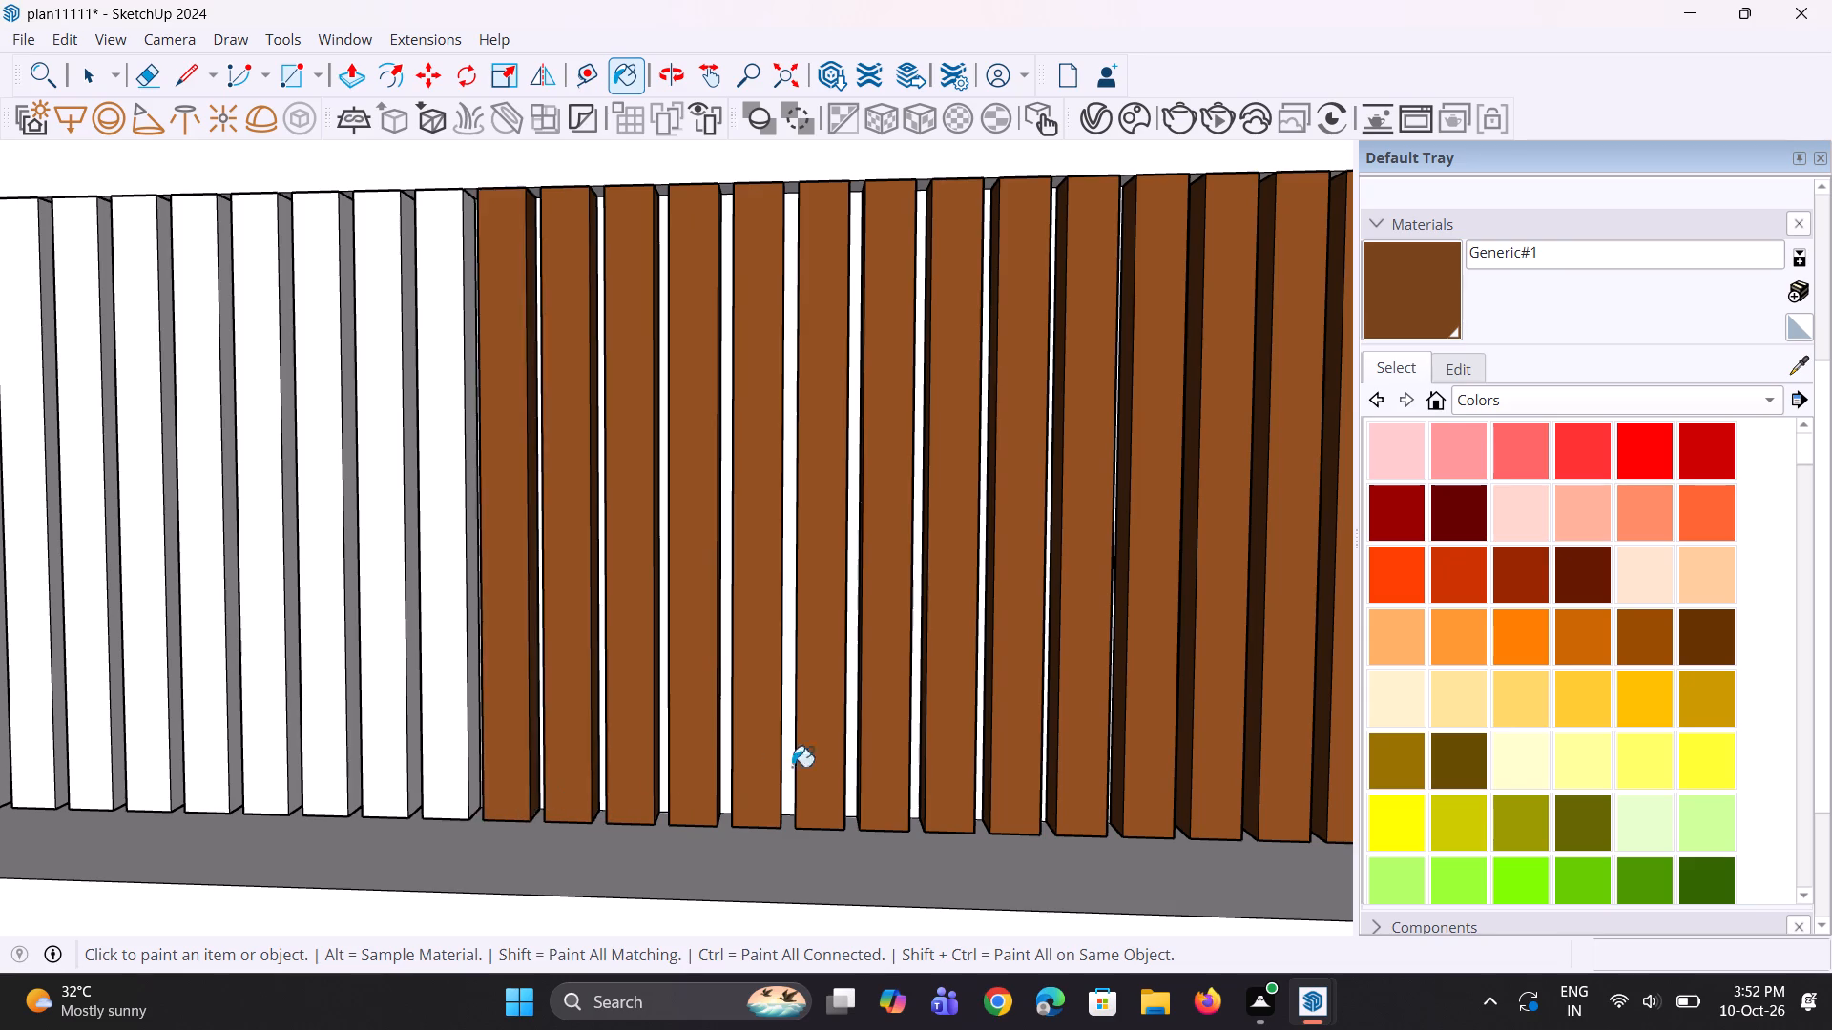
Paint the following eight slats with Generic#1 in front of the window, heading for the potted plant at the inner wall.
scroll(834, 780, "down", 9)
scroll(577, 710, "up", 8)
left_click(718, 734)
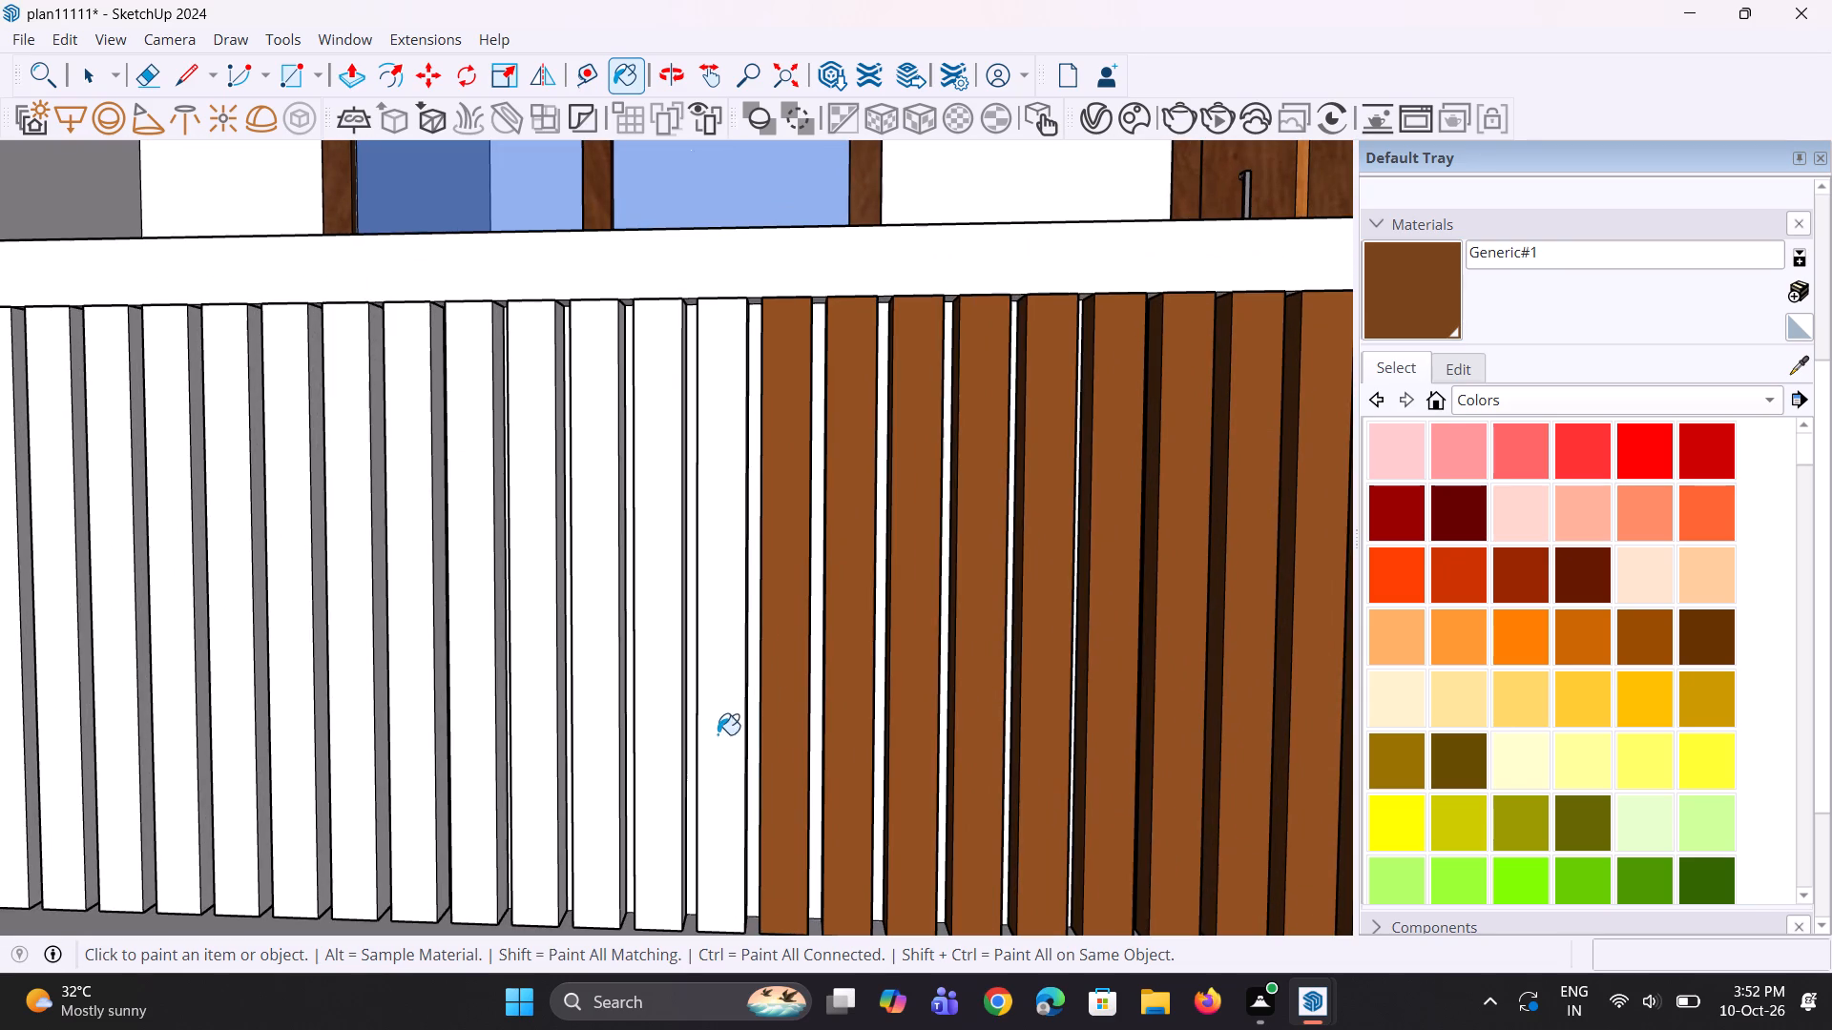
left_click(679, 755)
left_click(597, 775)
left_click(508, 793)
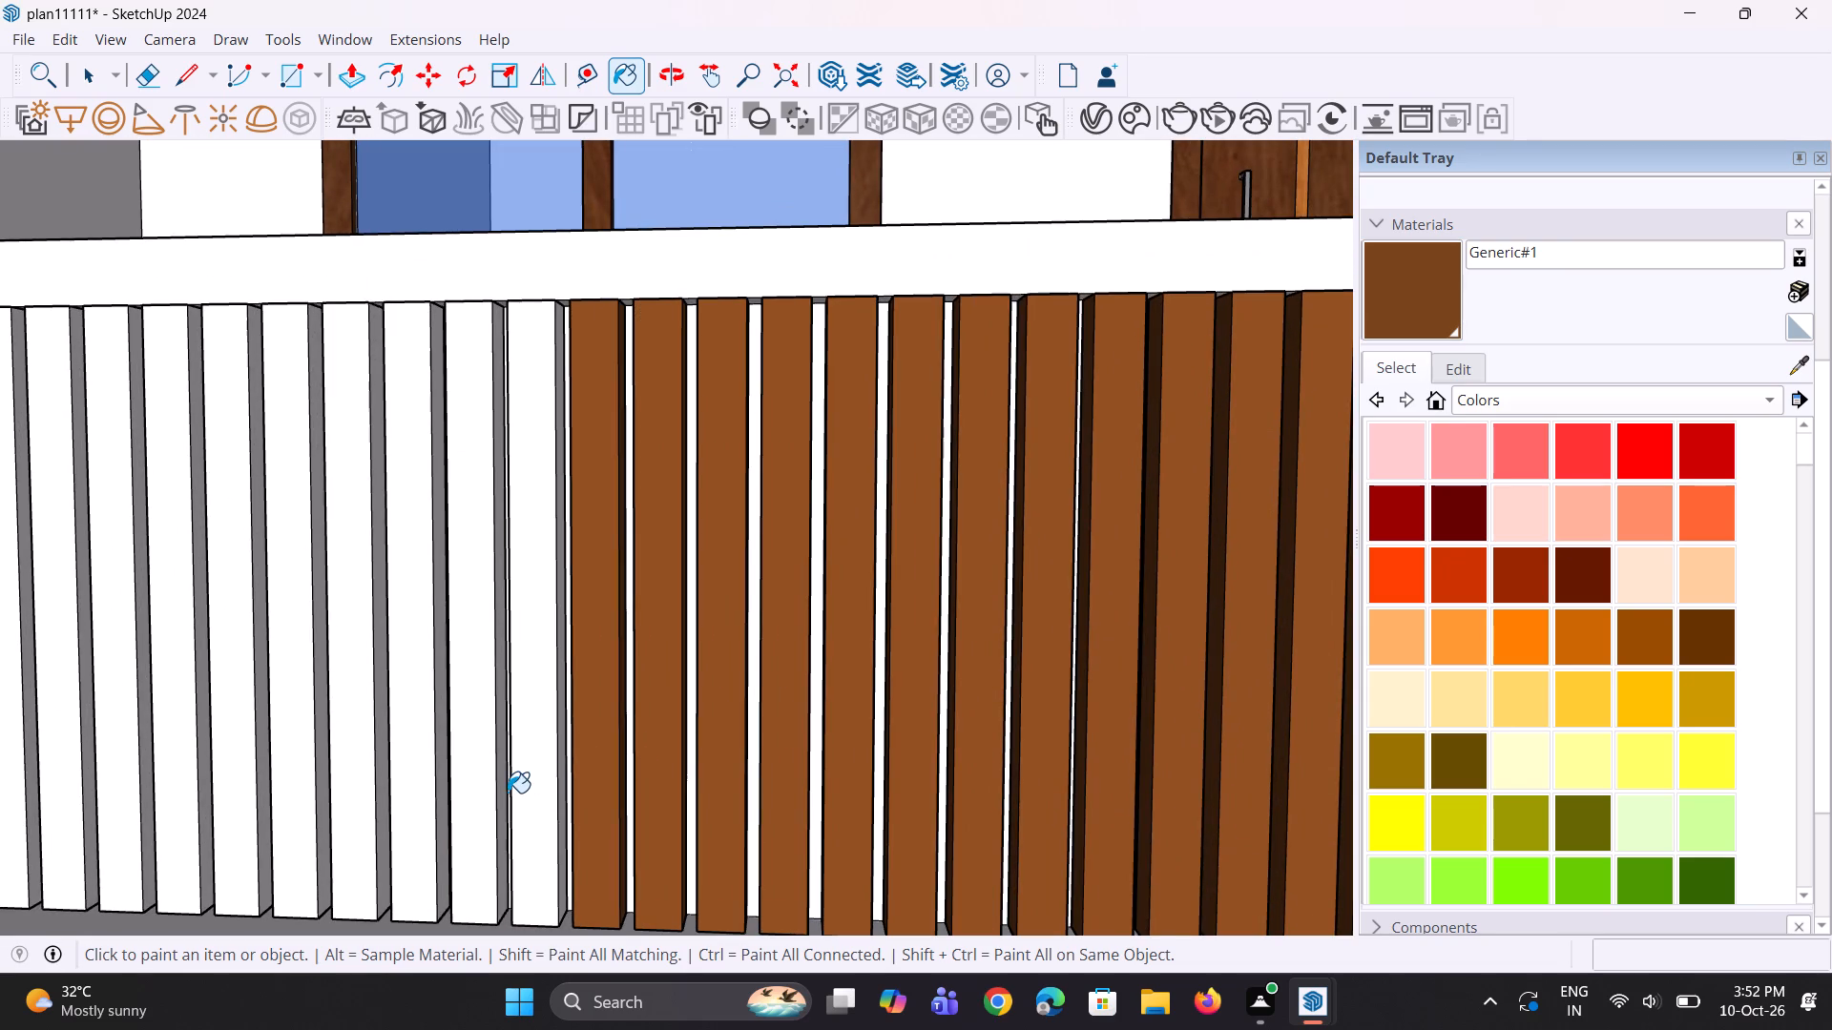
left_click(520, 801)
left_click(406, 814)
left_click(358, 839)
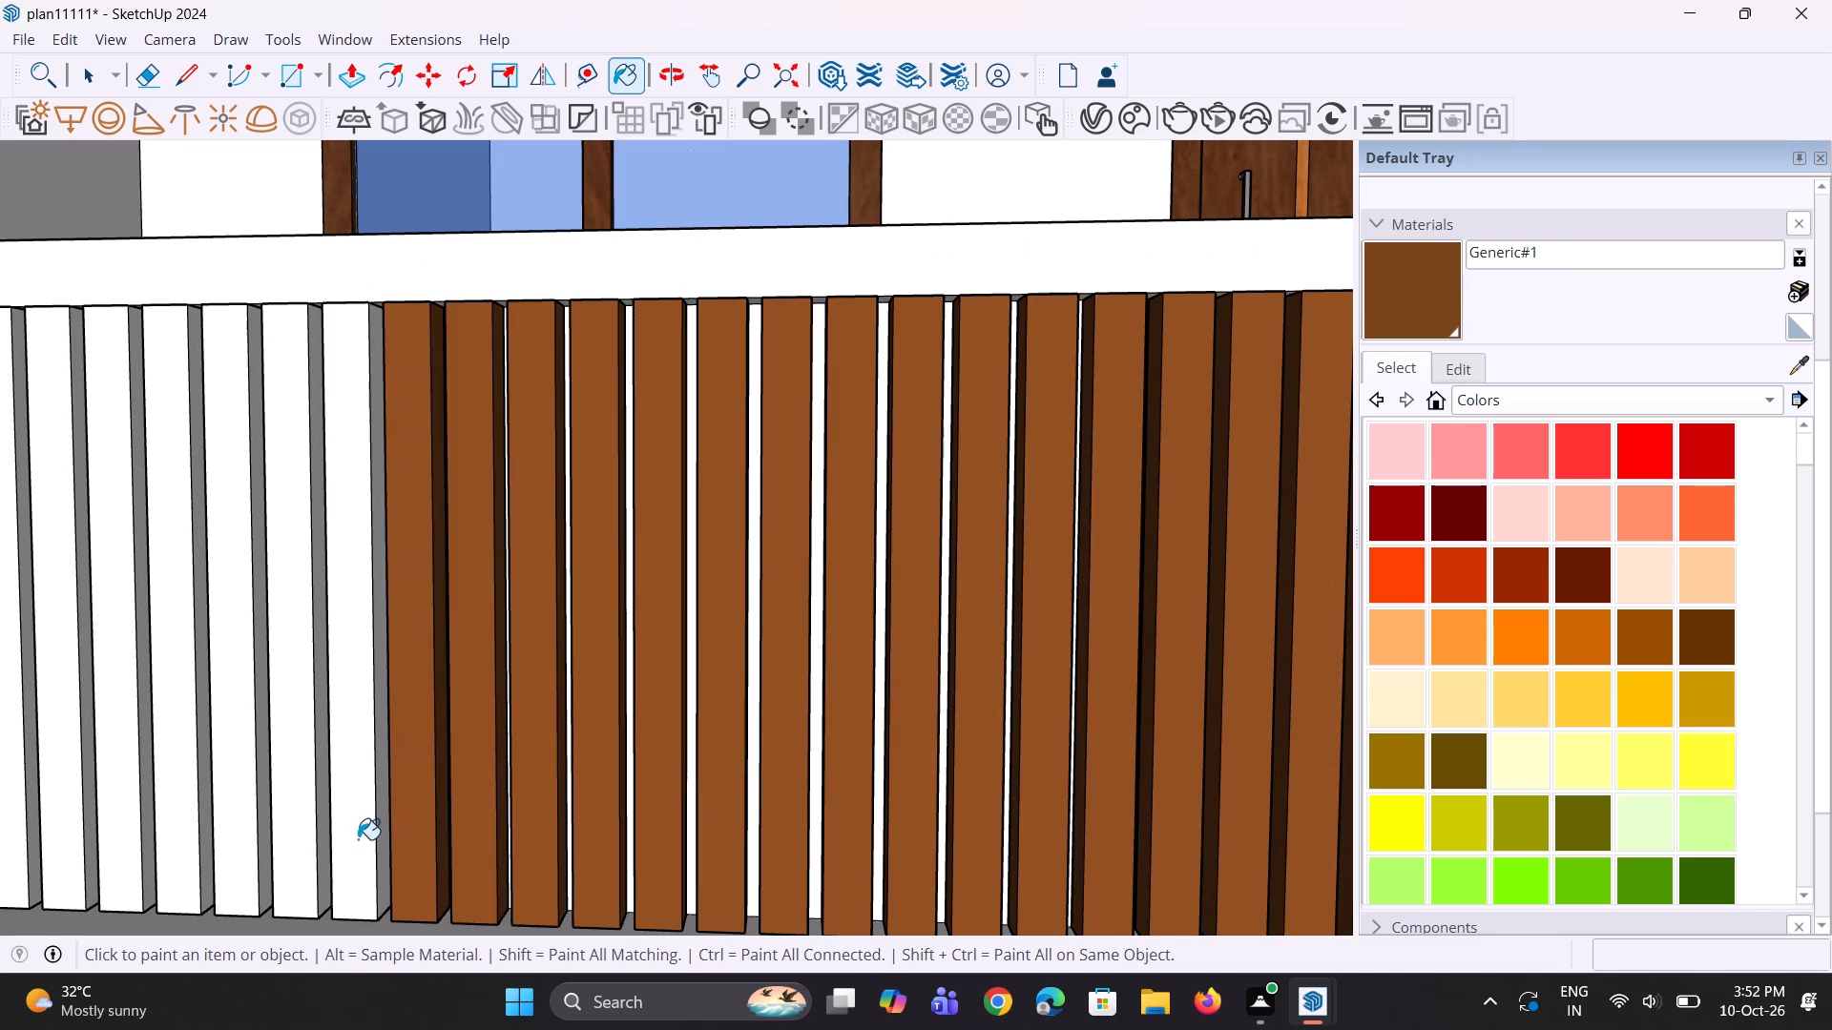
left_click(309, 839)
scroll(613, 771, "down", 13)
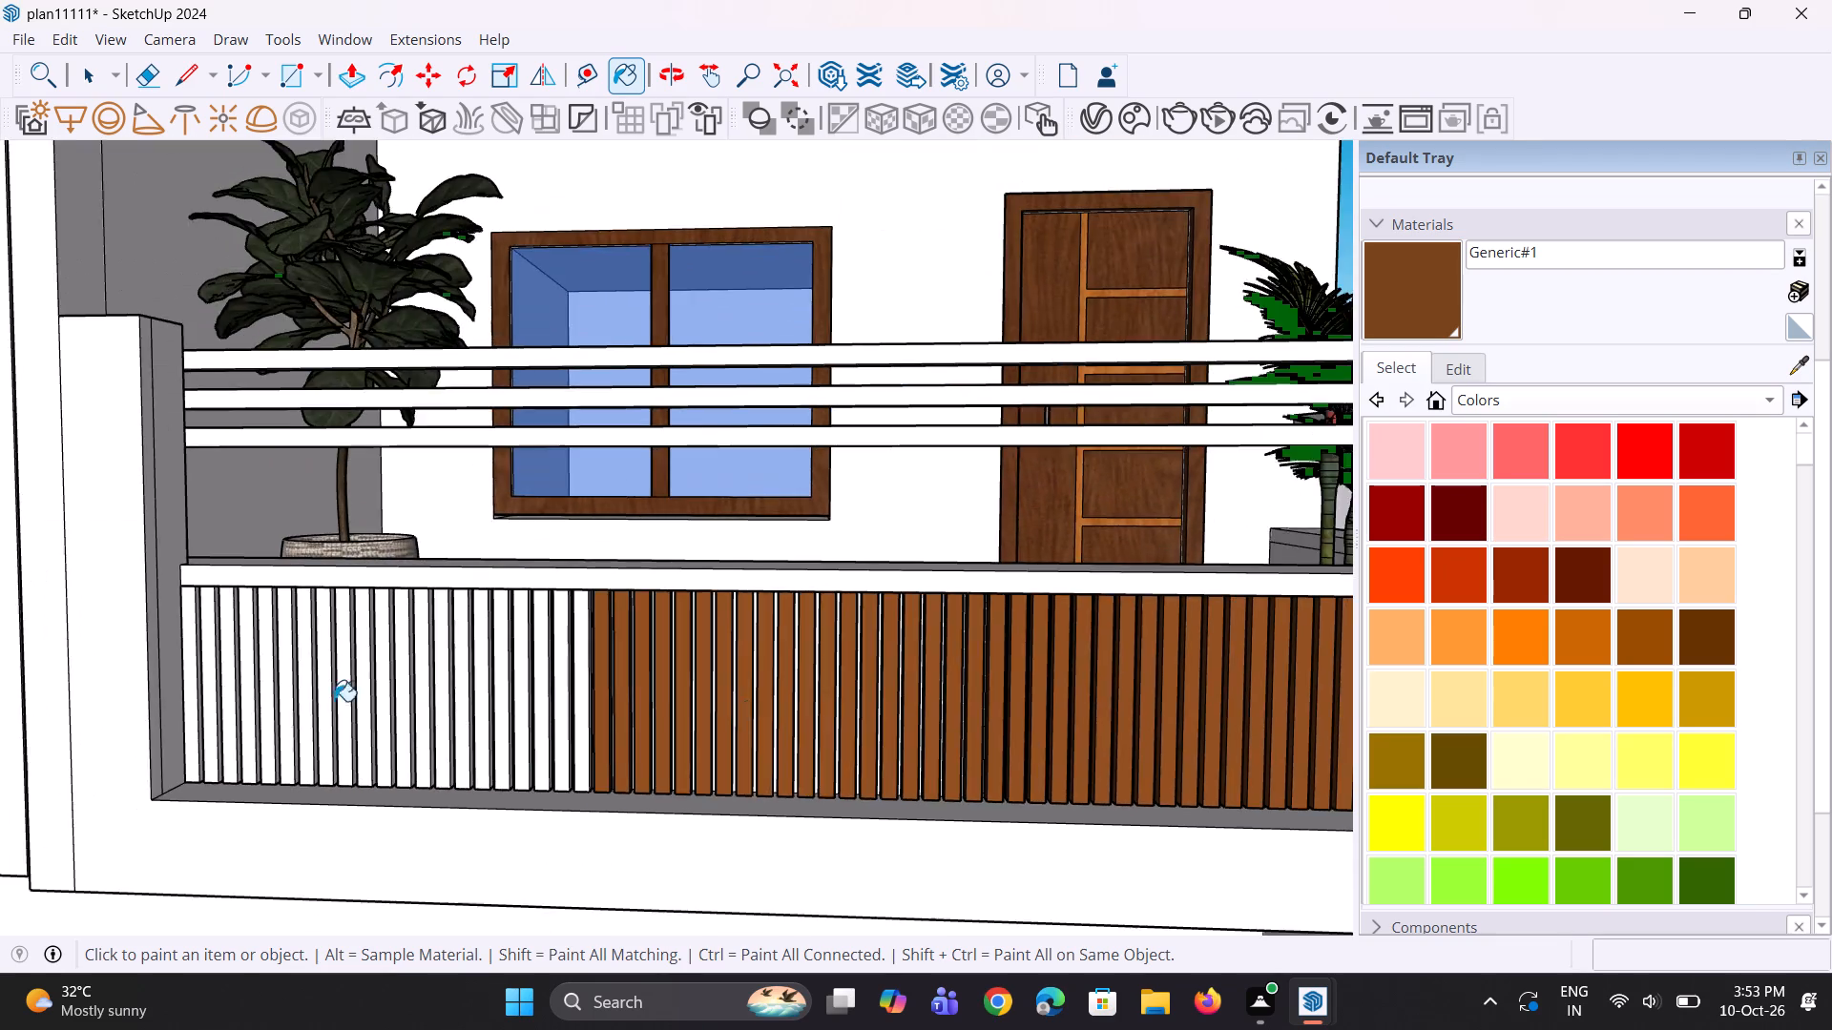
Paint the next seven slats of the lowest right railing with Generic#1, from the window towards the potted plant.
scroll(299, 687, "up", 4)
scroll(663, 651, "up", 3)
left_click(744, 714)
left_click(698, 751)
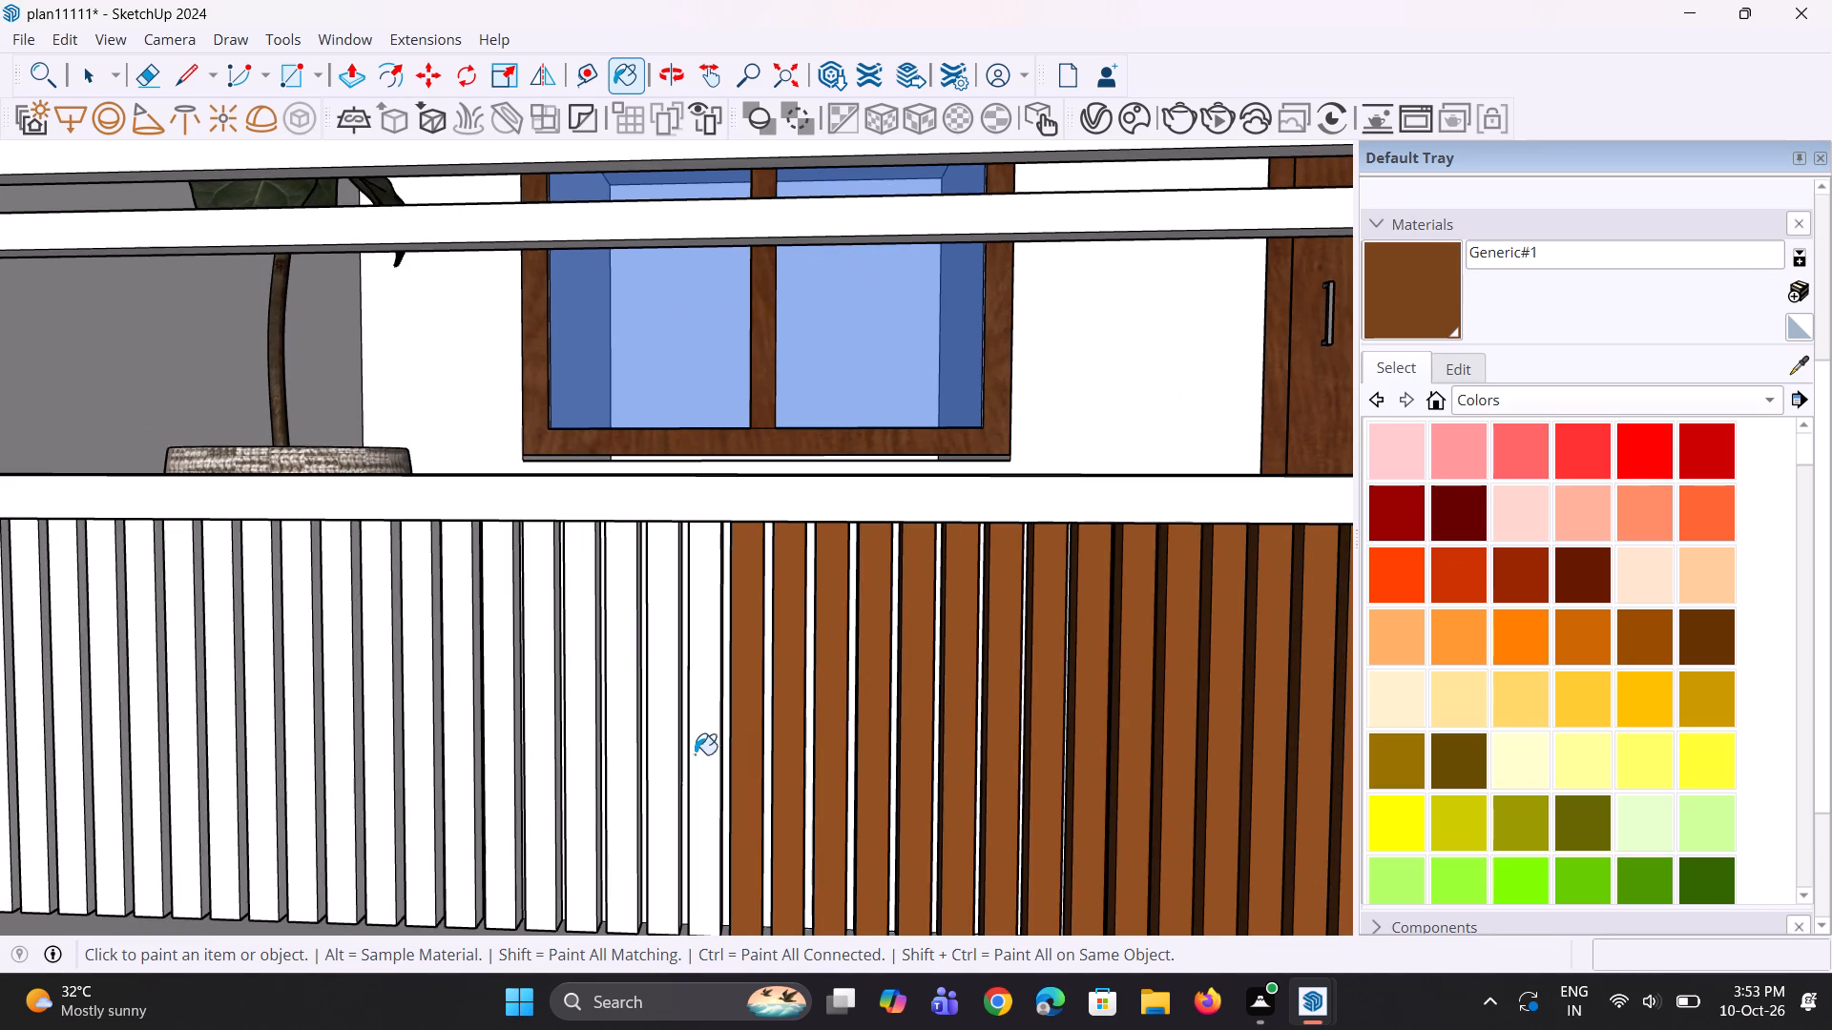
left_click(656, 783)
left_click(613, 821)
scroll(578, 861, "up", 4)
left_click(580, 861)
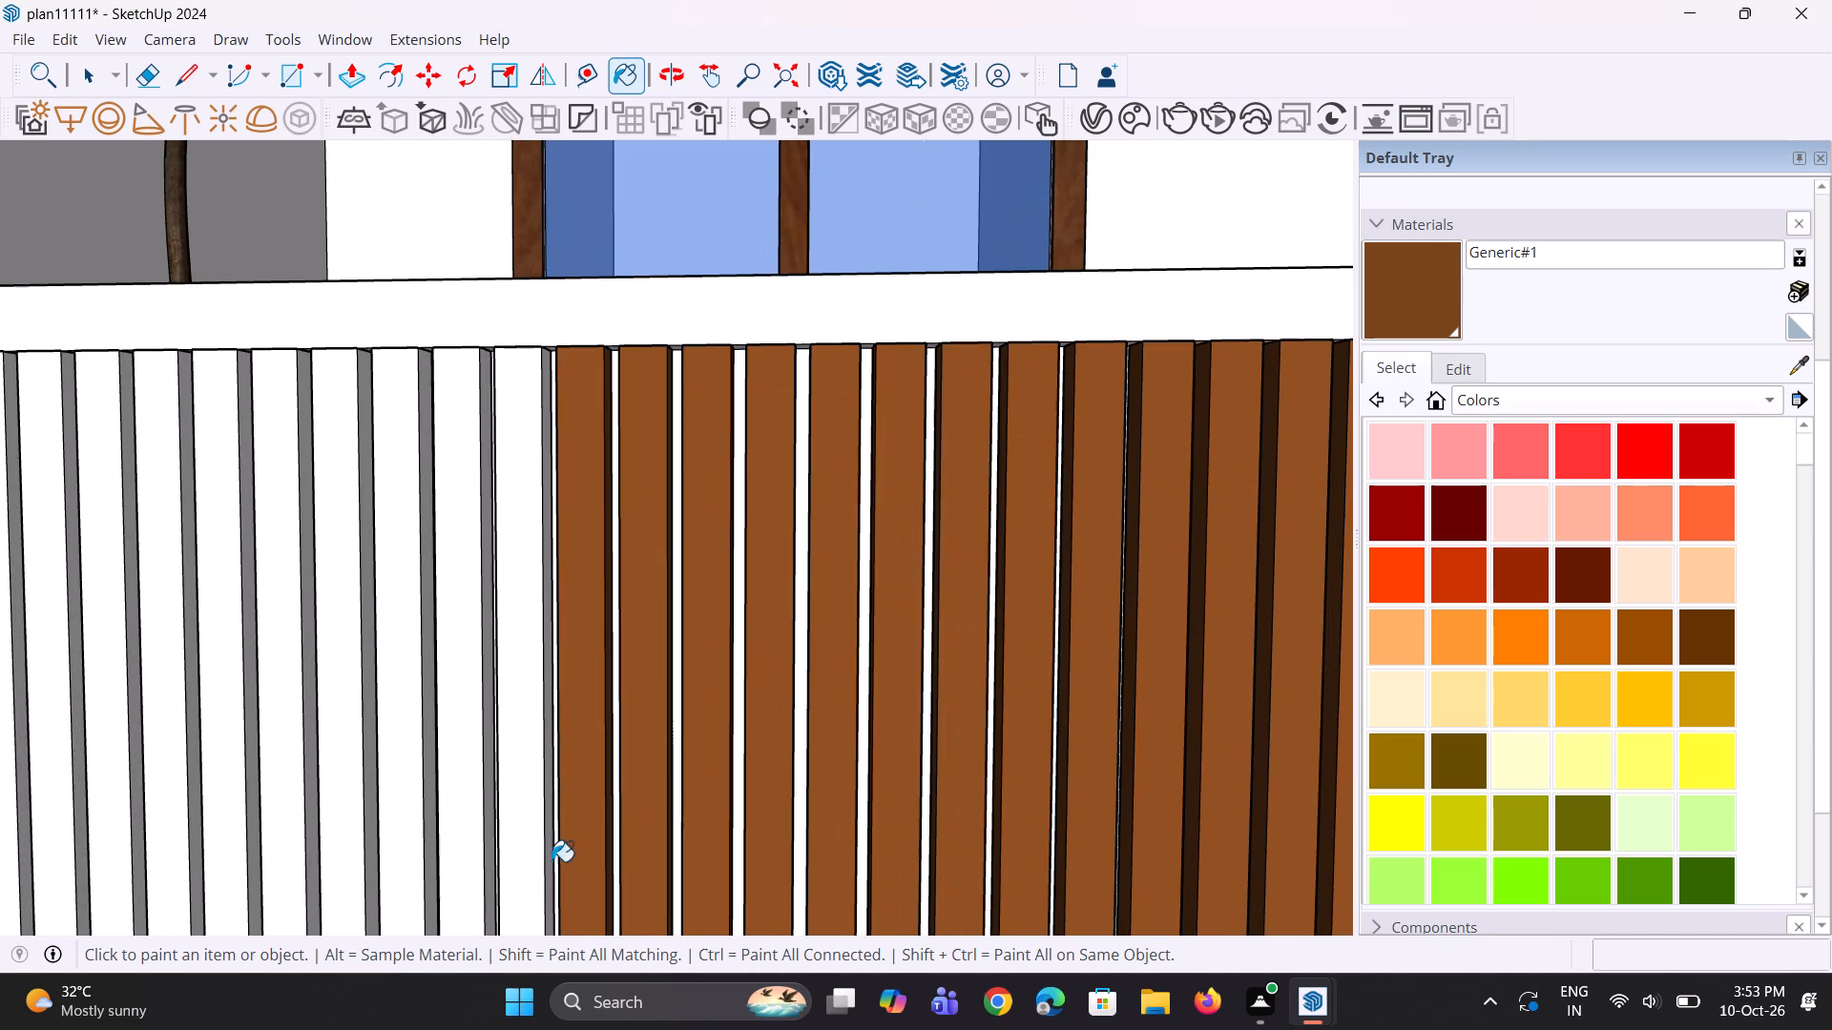
left_click(522, 853)
left_click(456, 853)
Paint another eight slats of this railing with Generic#1, continuing the brown run past the potted plant.
scroll(643, 765, "down", 5)
scroll(407, 819, "up", 5)
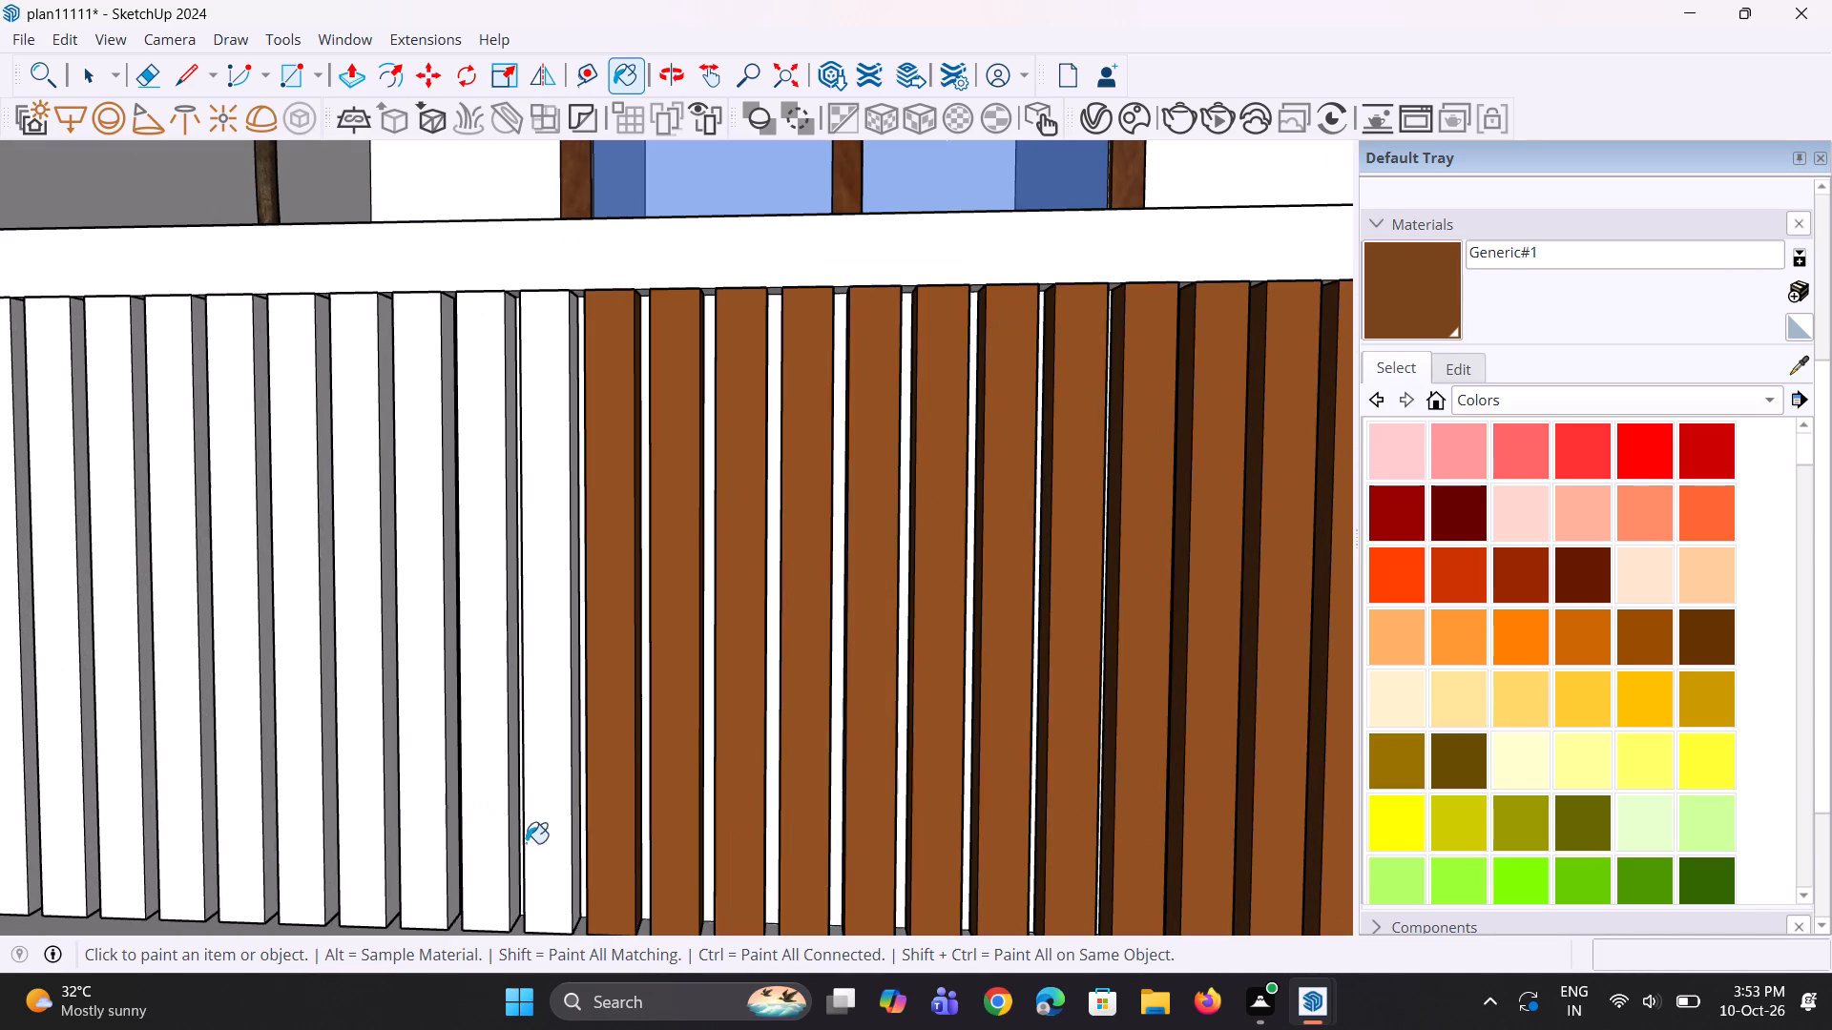
left_click(540, 855)
left_click(473, 856)
left_click(428, 863)
scroll(503, 803, "down", 5)
scroll(426, 832, "up", 2)
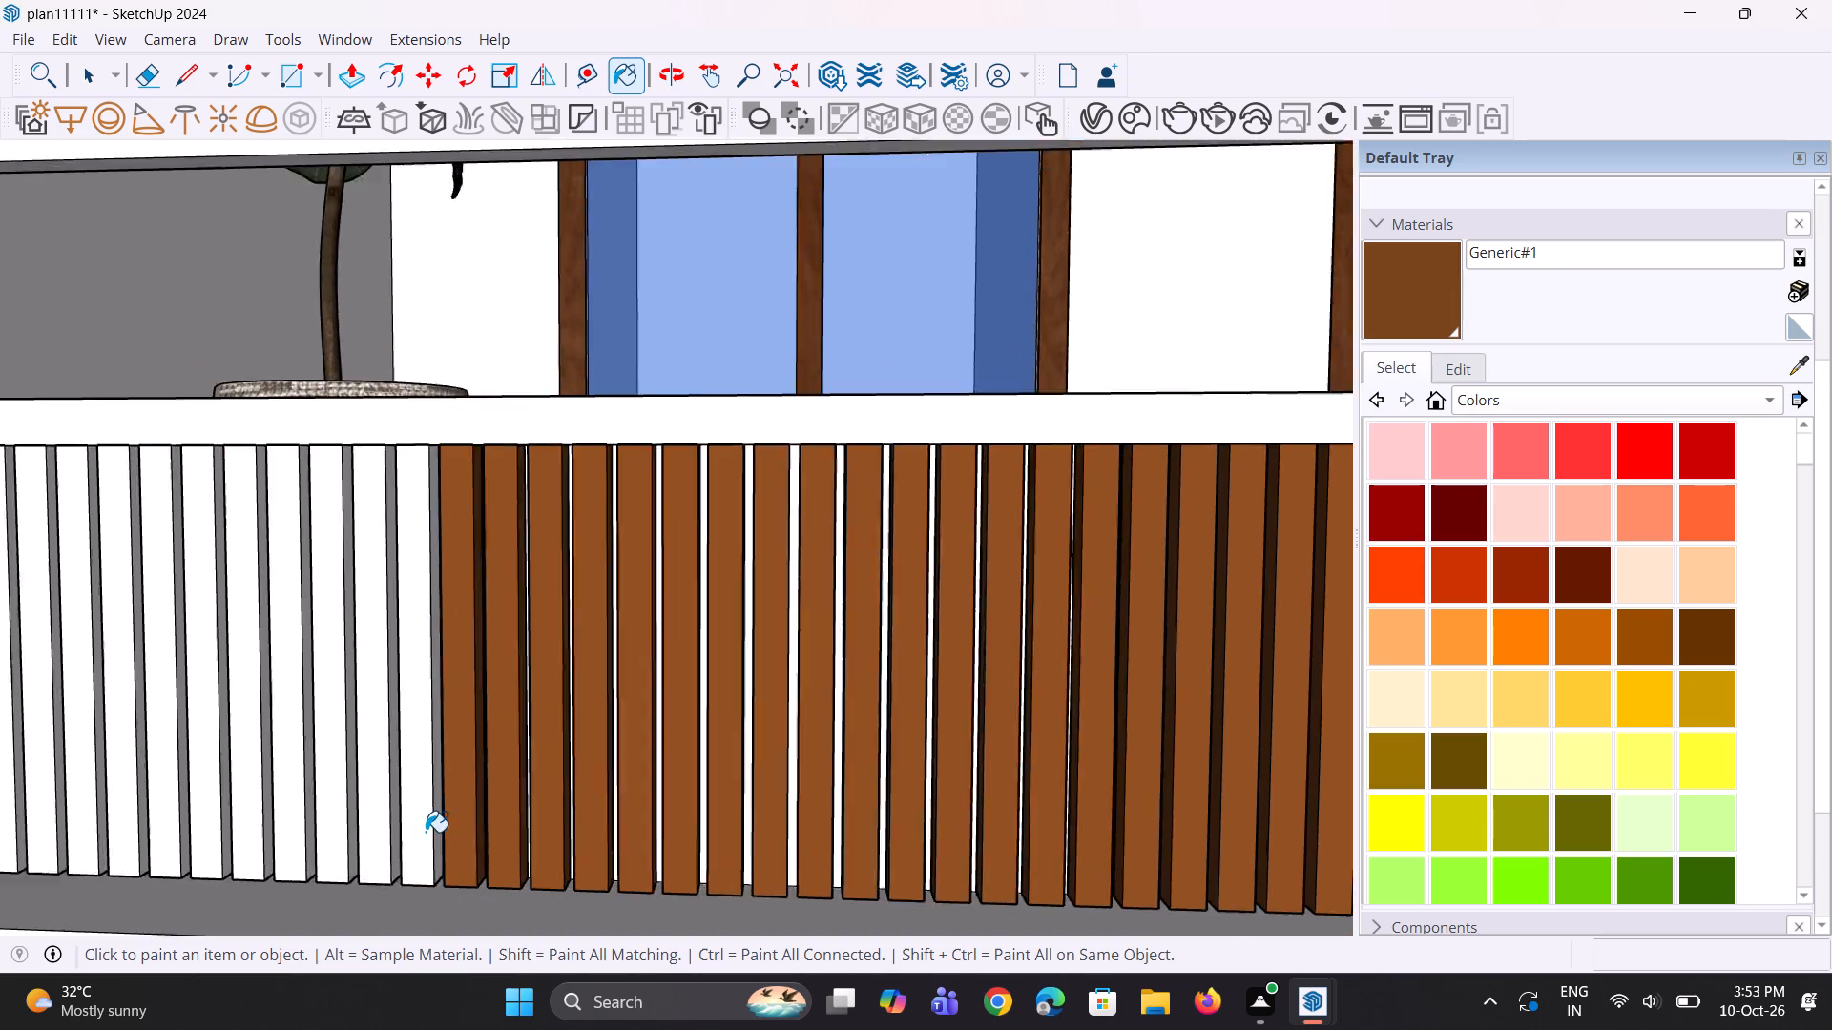
scroll(426, 832, "up", 2)
left_click(427, 832)
left_click(375, 855)
left_click(289, 846)
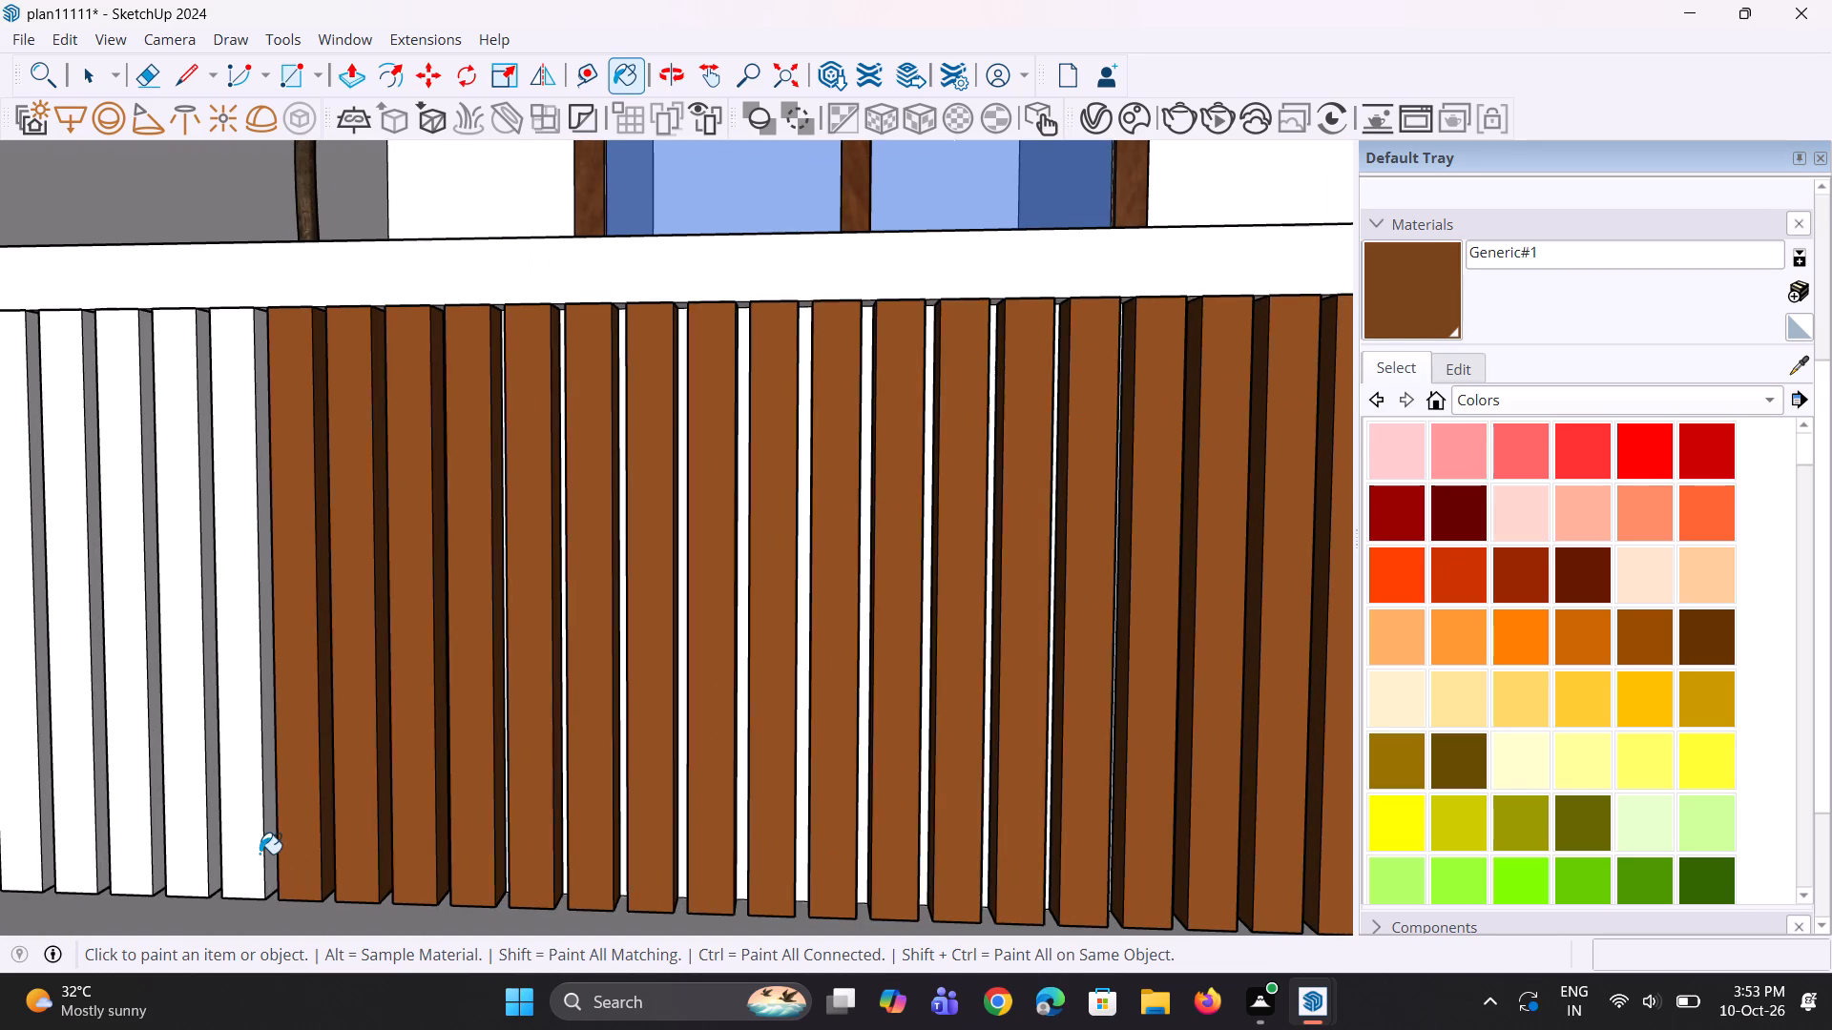
left_click(260, 854)
left_click(211, 856)
Paint the last six white slats with Generic#1, up to the grey side wall at the railing's end.
scroll(467, 796, "down", 6)
scroll(174, 804, "up", 6)
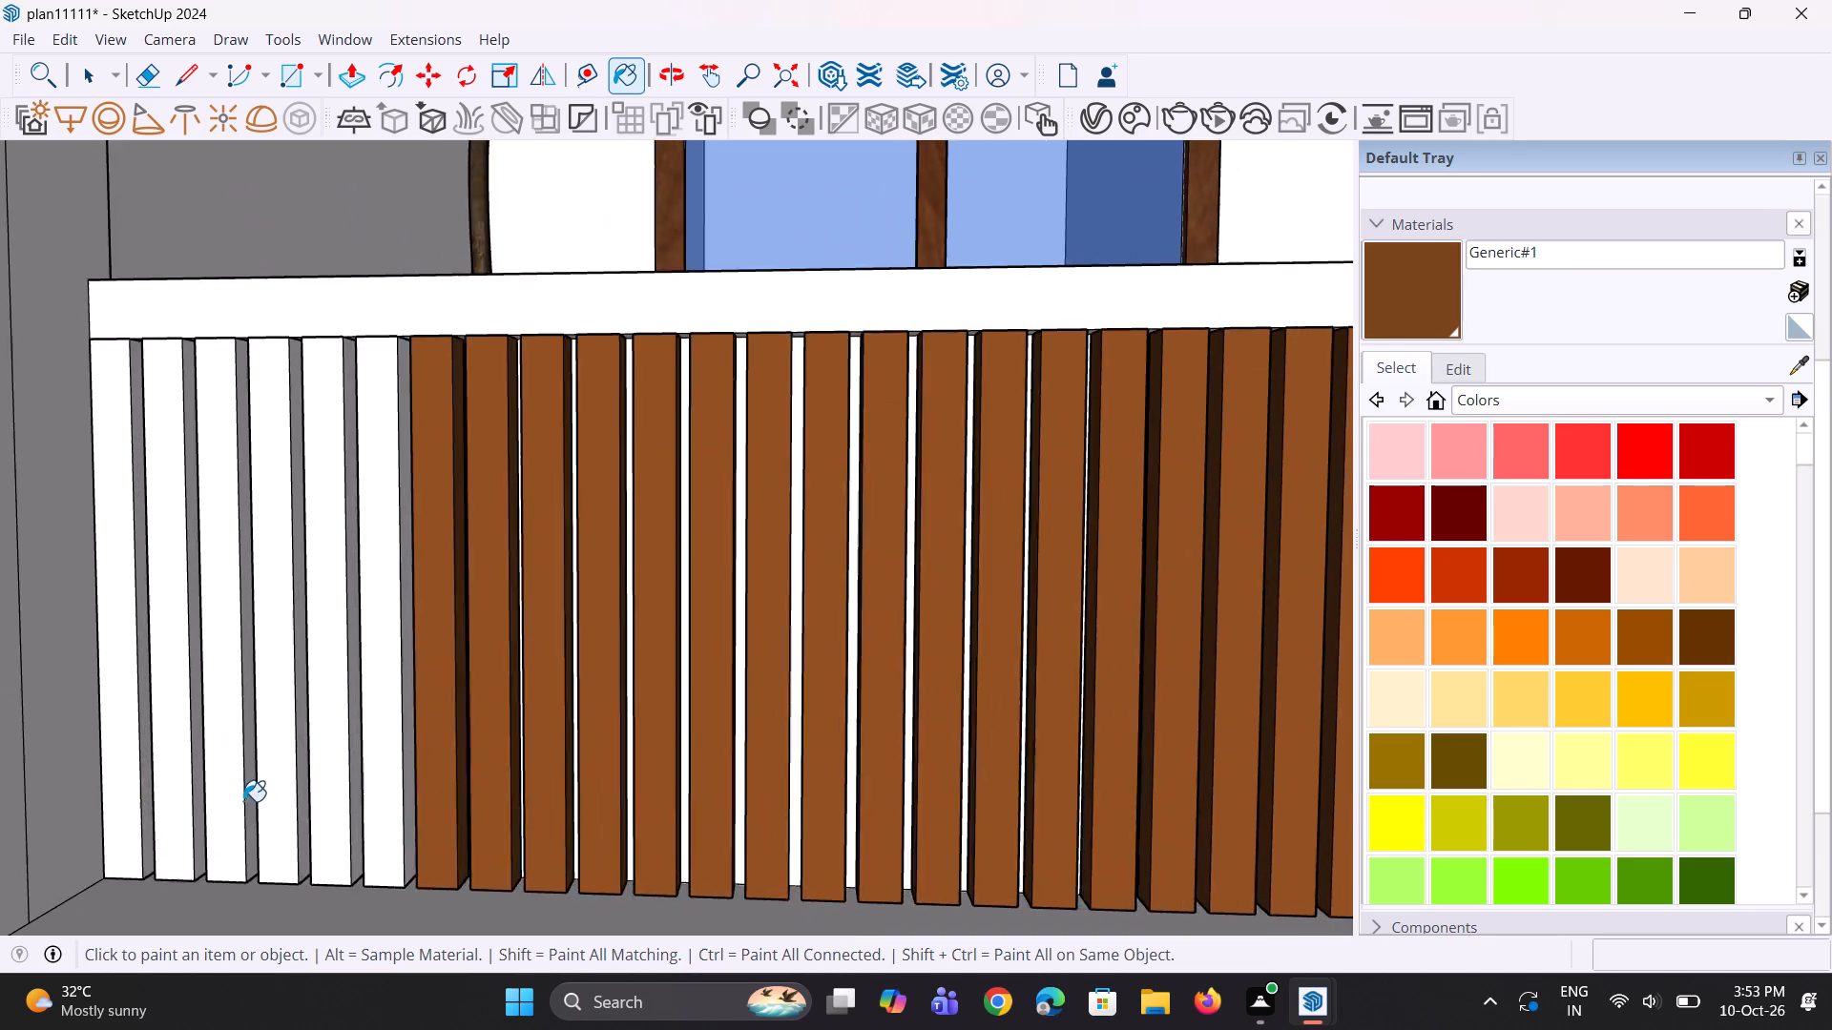
scroll(243, 801, "up", 2)
left_click(422, 825)
left_click(364, 836)
left_click(288, 854)
left_click(244, 863)
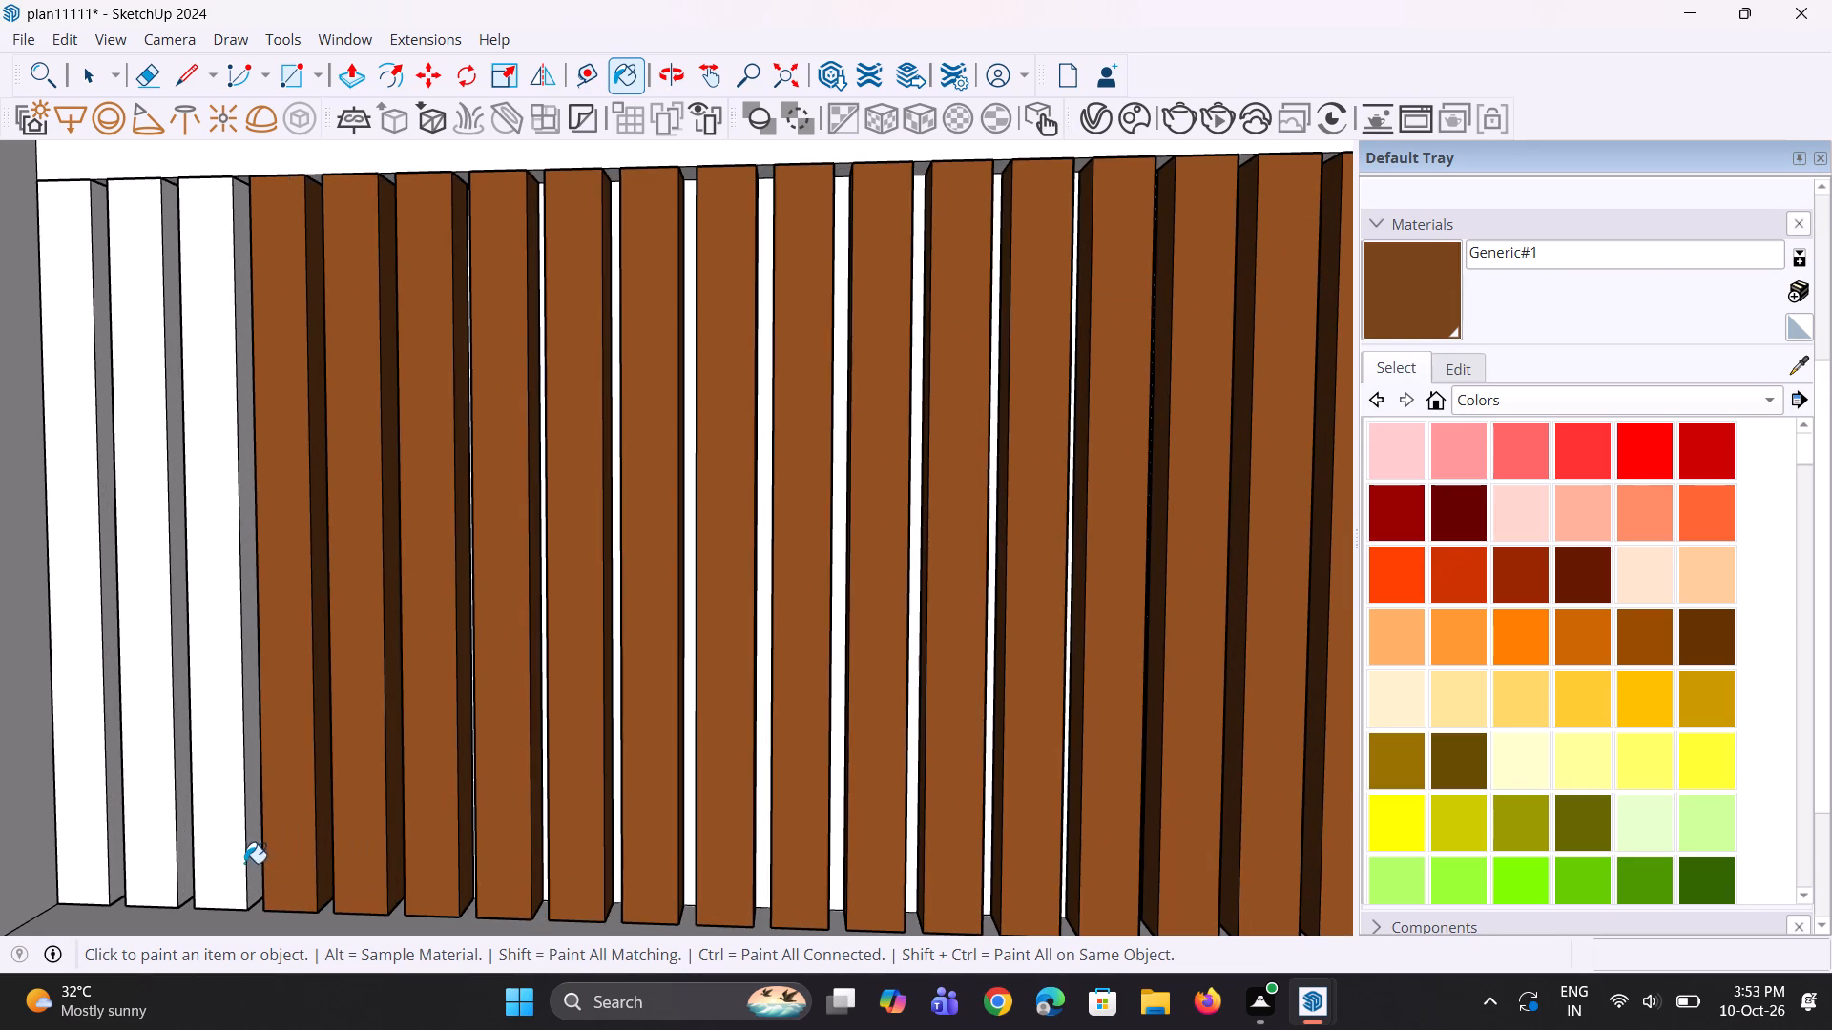
left_click(176, 863)
left_click(112, 865)
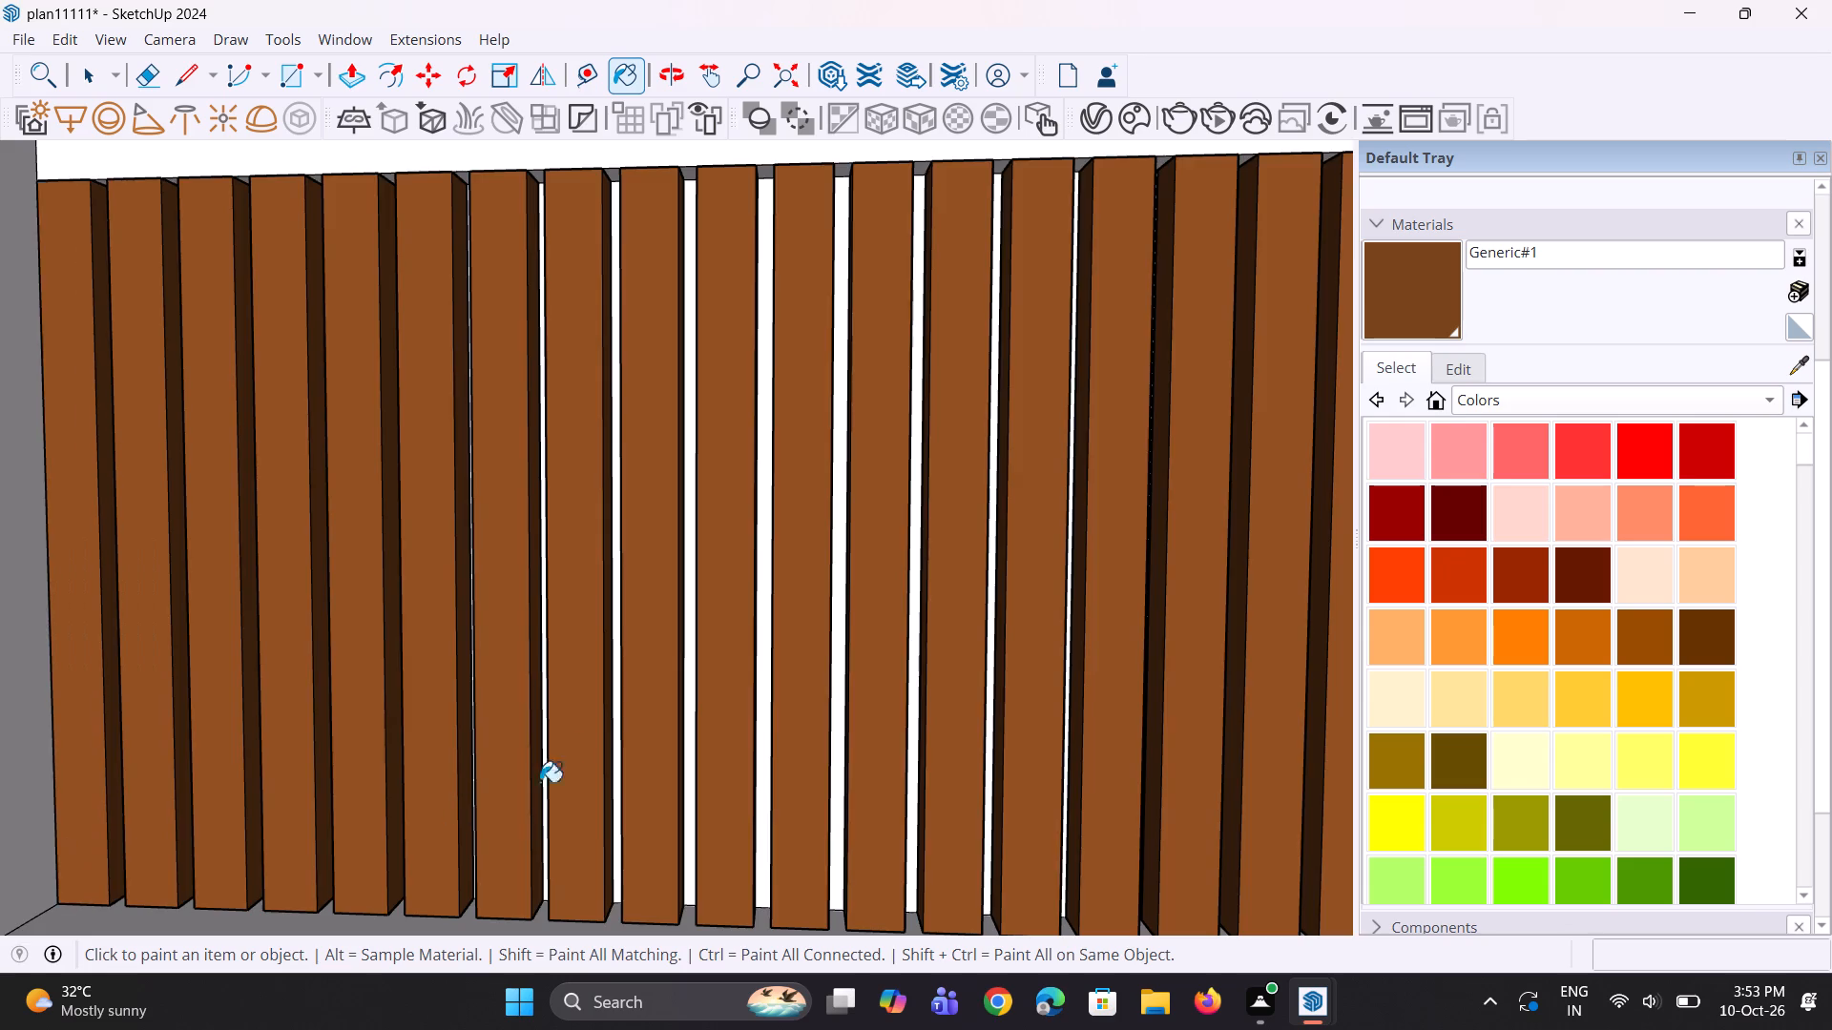
scroll(559, 758, "down", 4)
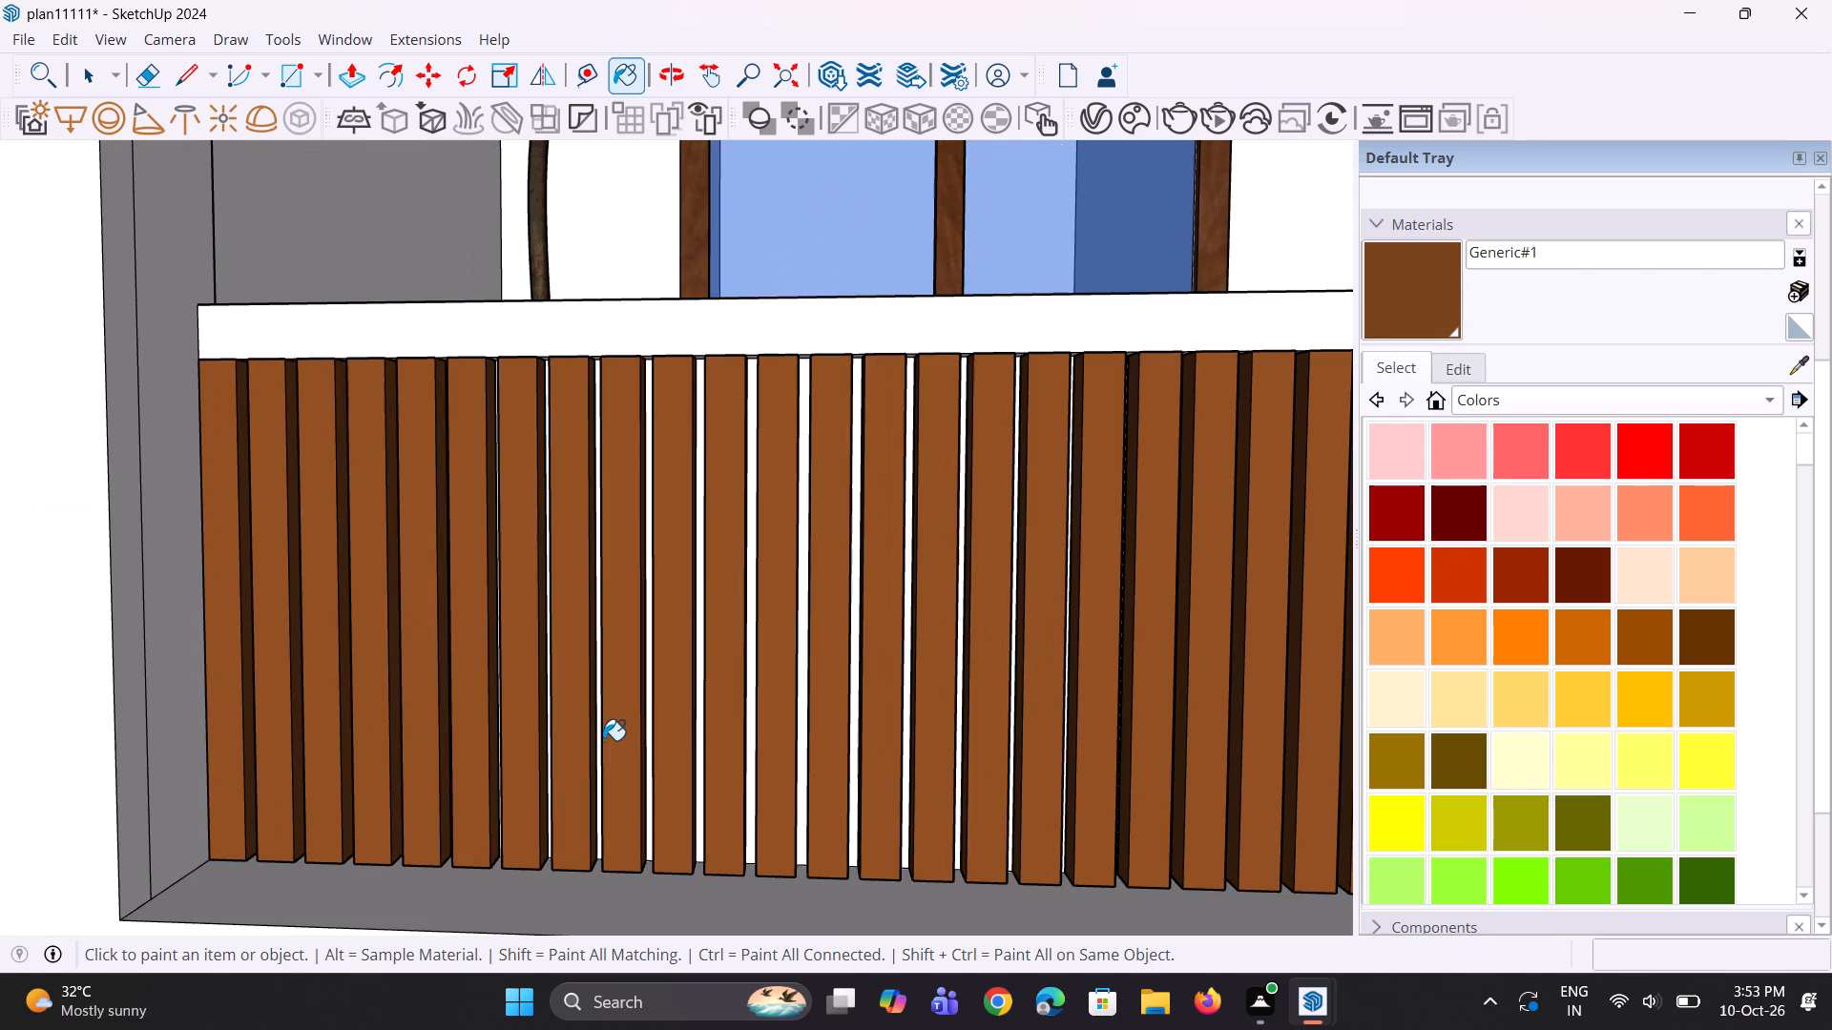
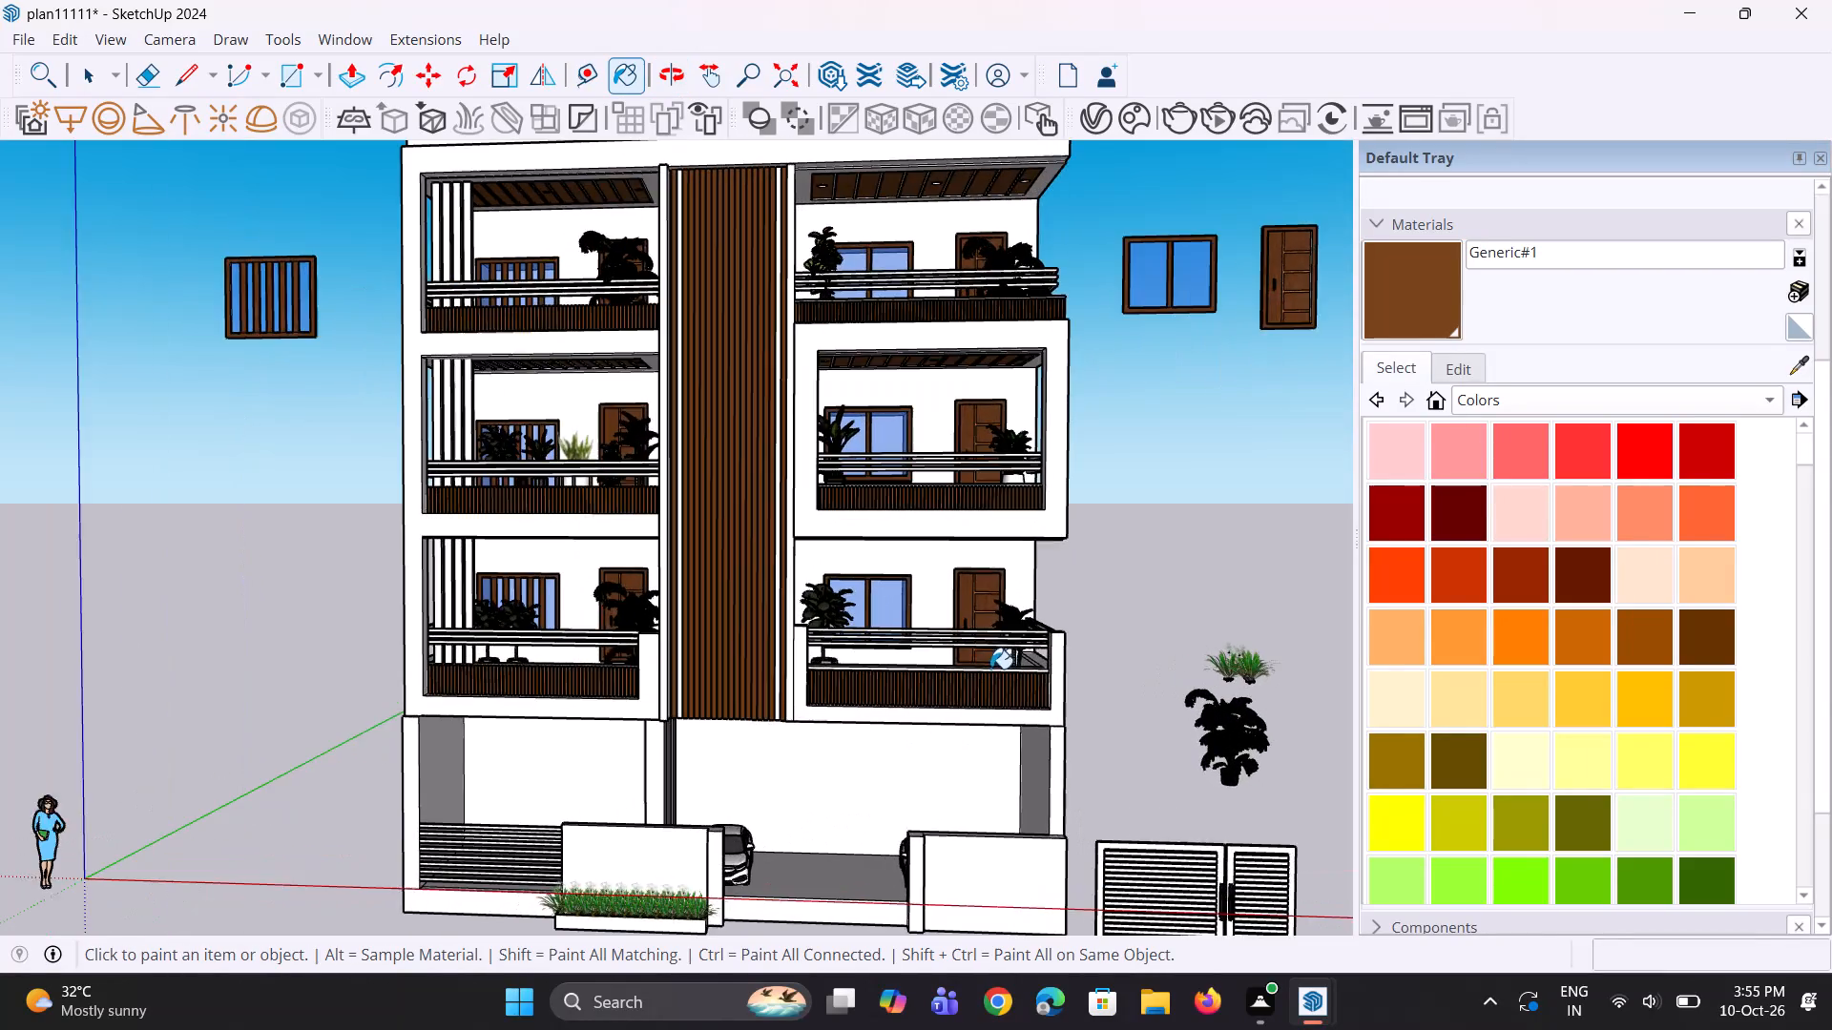
Examine the painted slats of the right balconies close up and within the whole facade.
scroll(995, 666, "up", 5)
middle_click_drag(862, 665, 944, 730)
scroll(1043, 533, "up", 3)
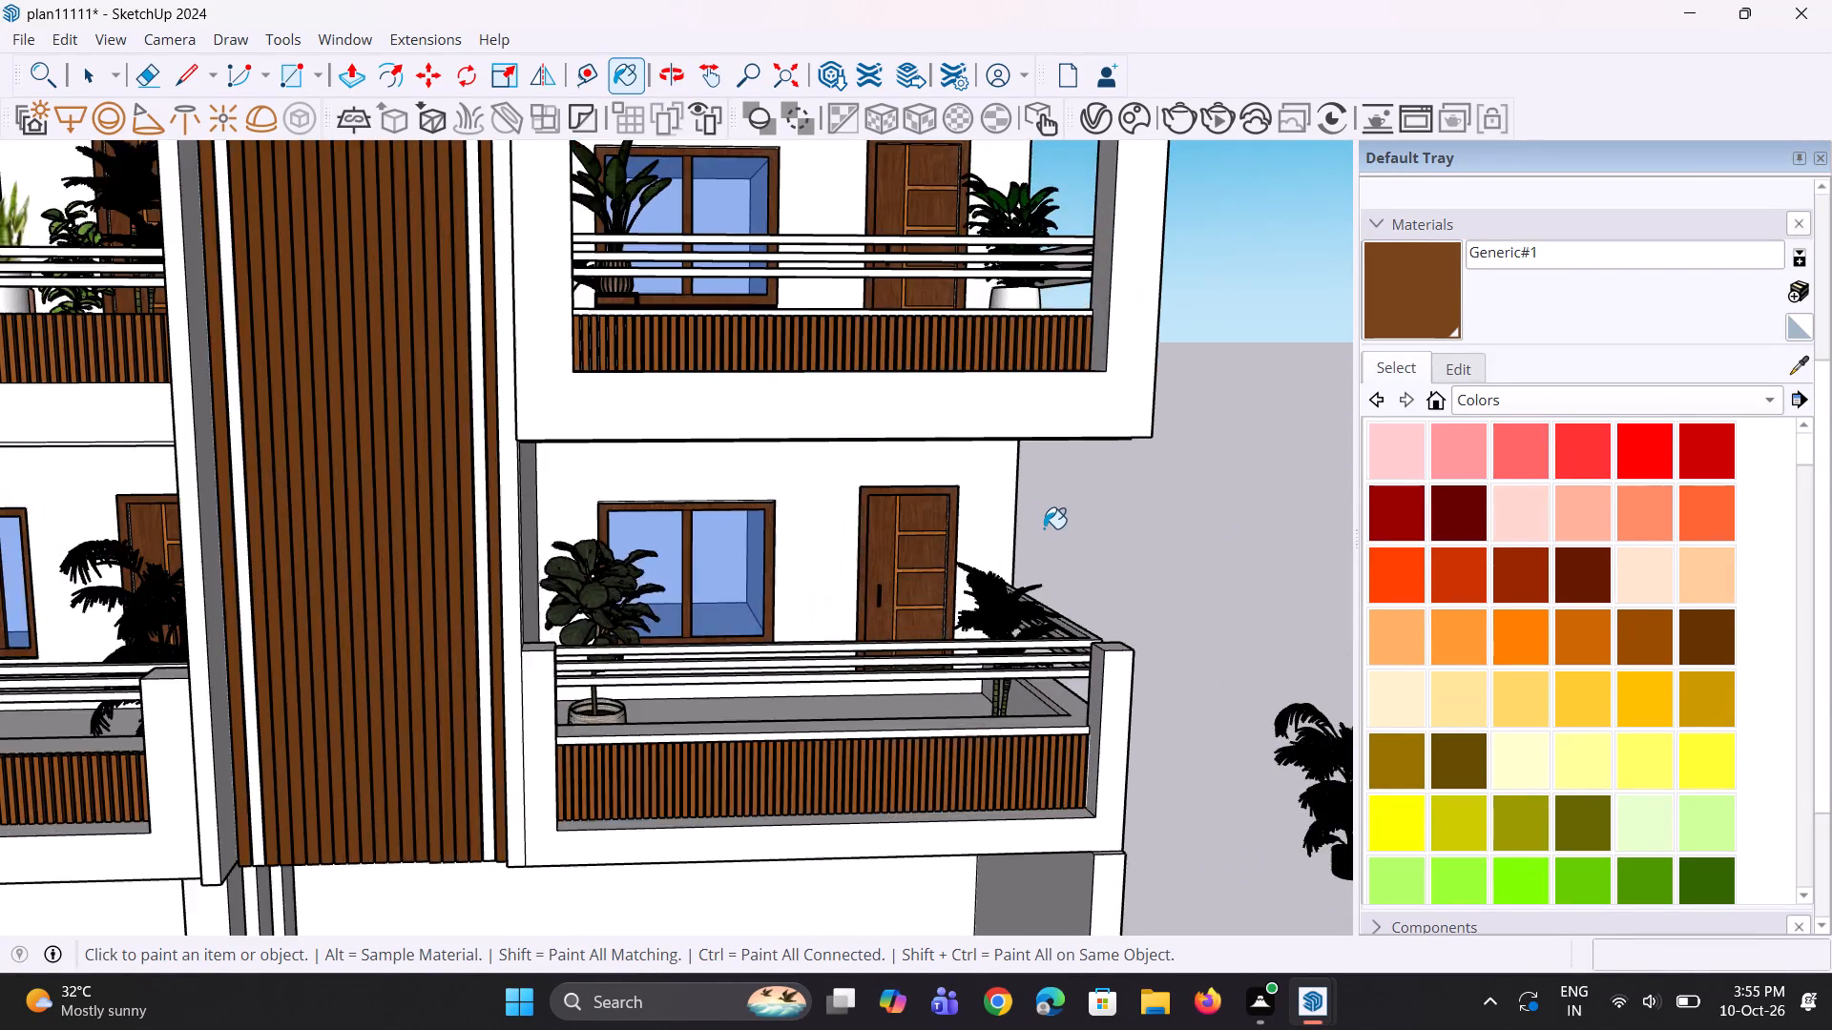
scroll(1044, 528, "up", 3)
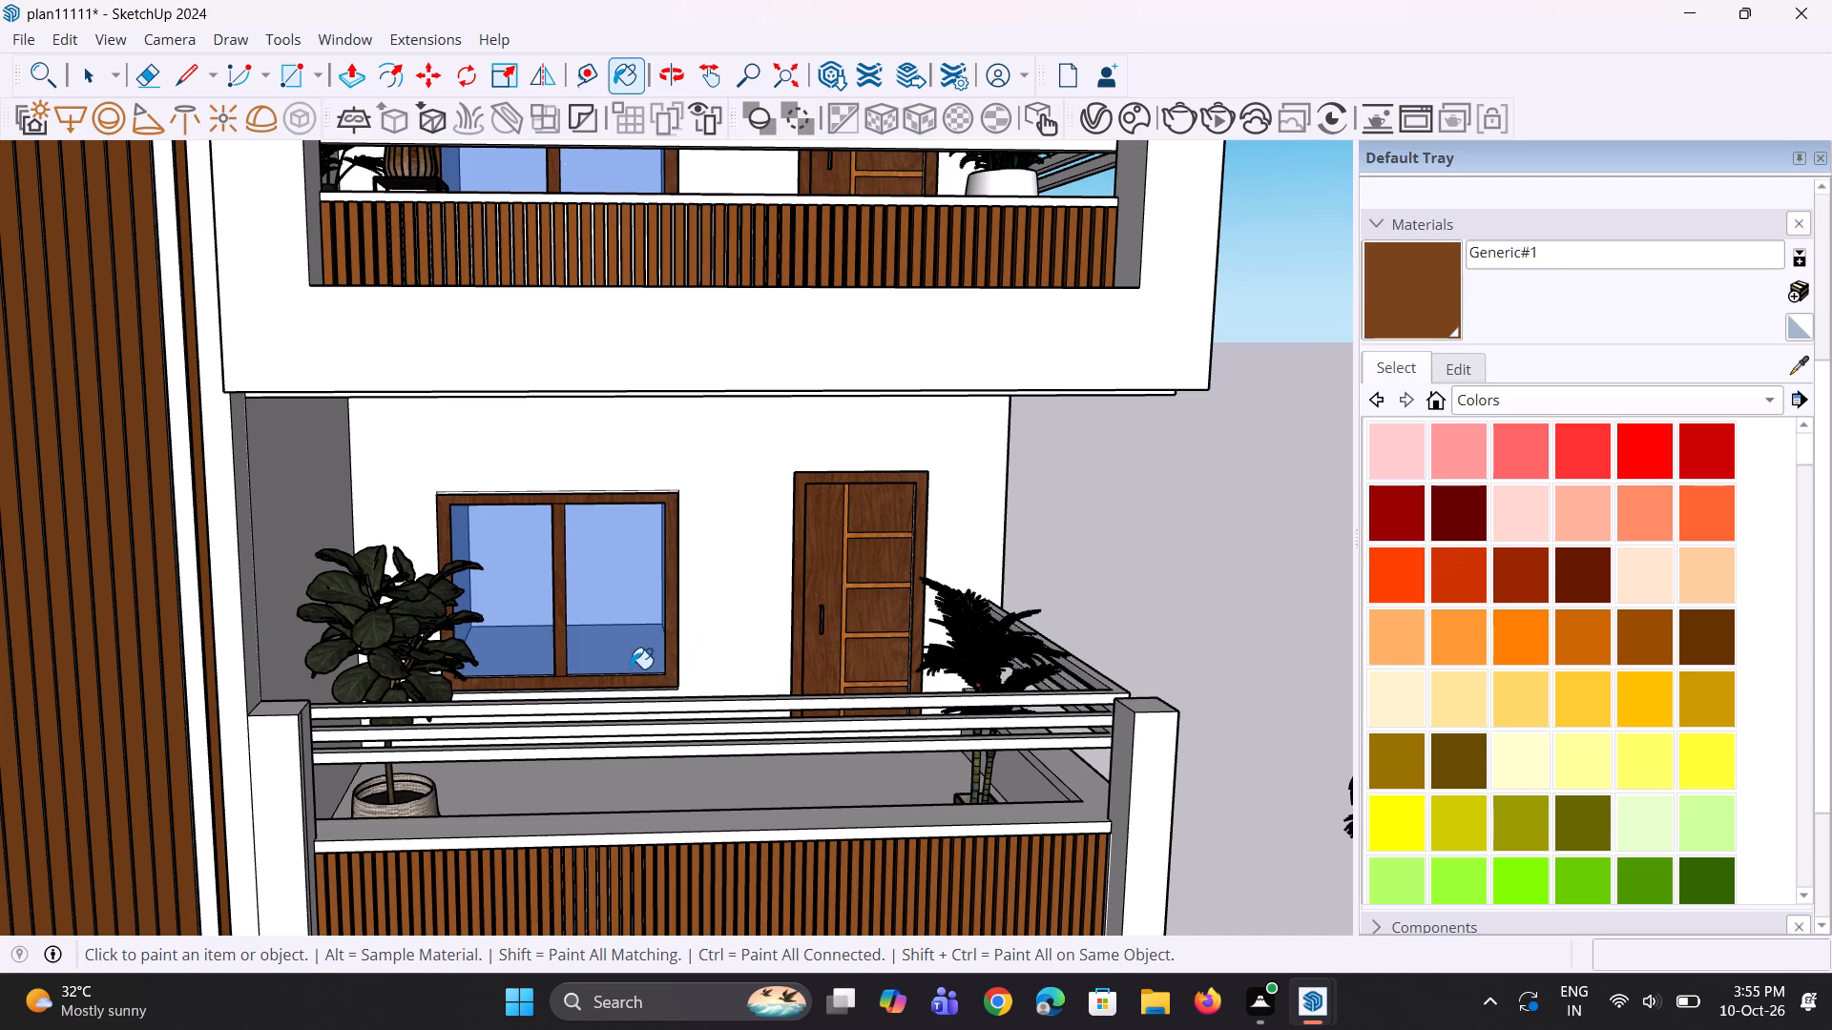
scroll(623, 641, "down", 8)
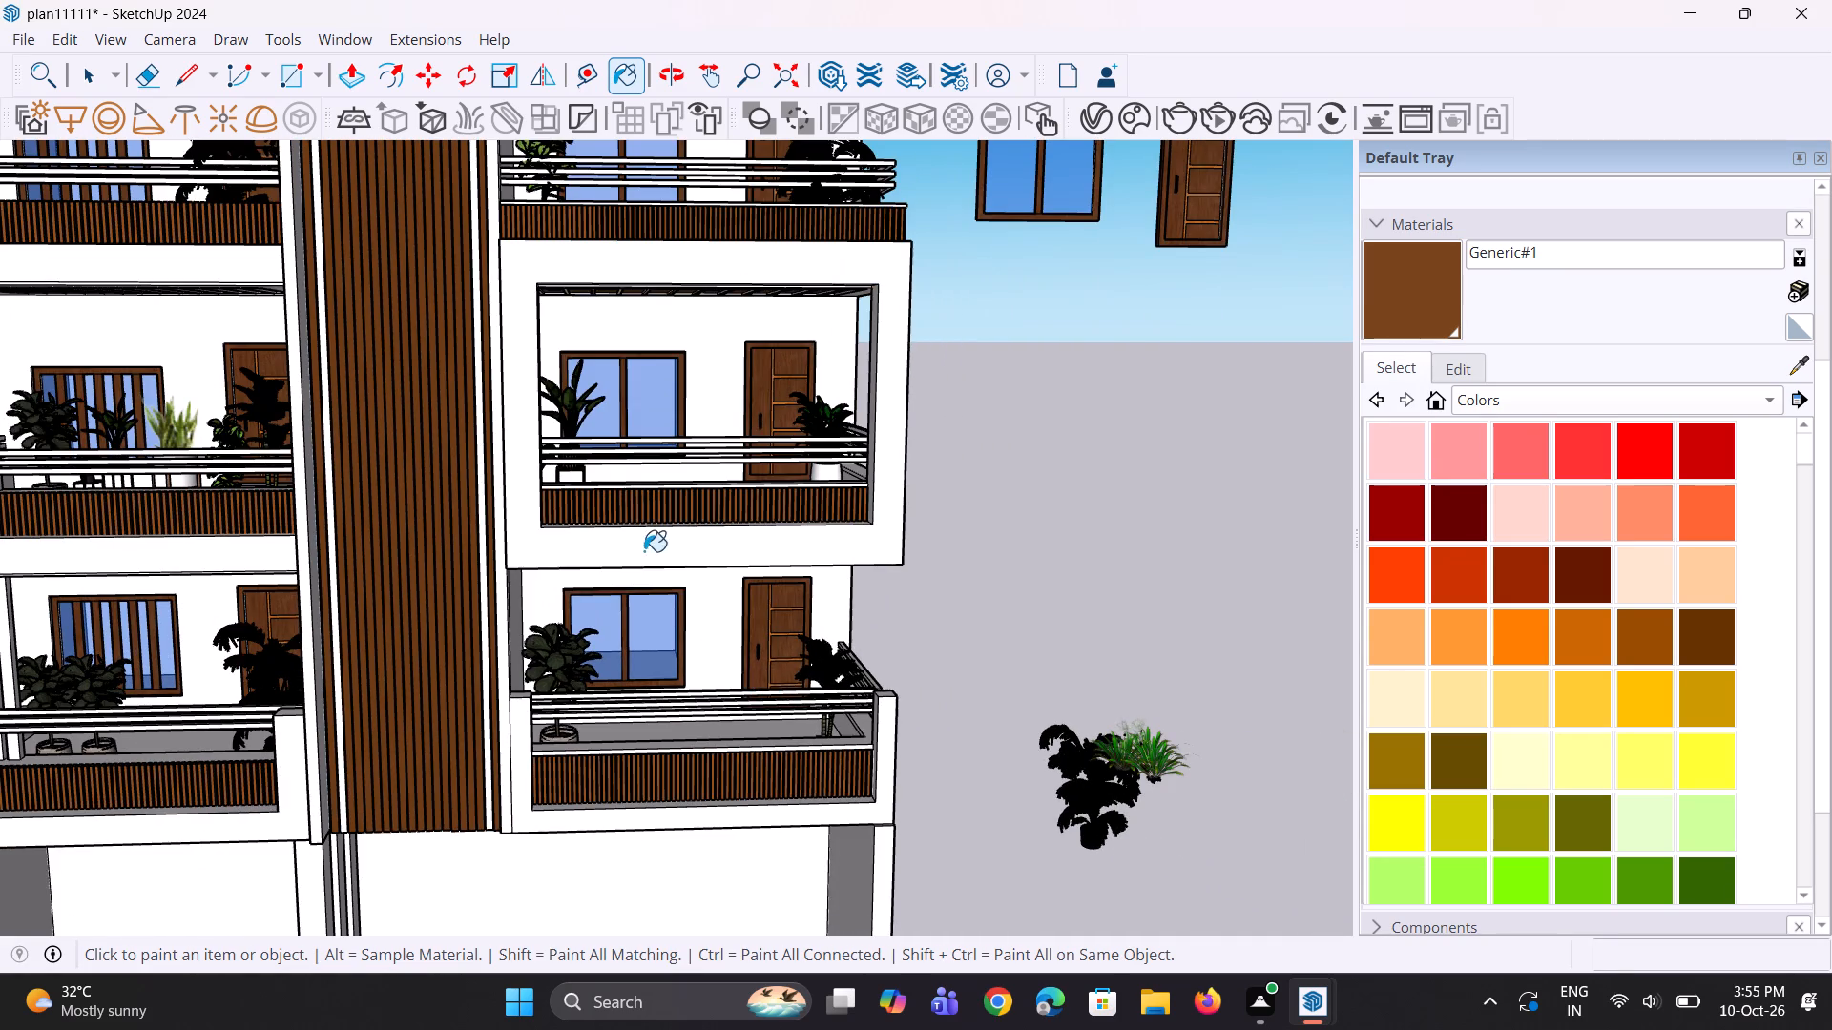
scroll(706, 632, "down", 3)
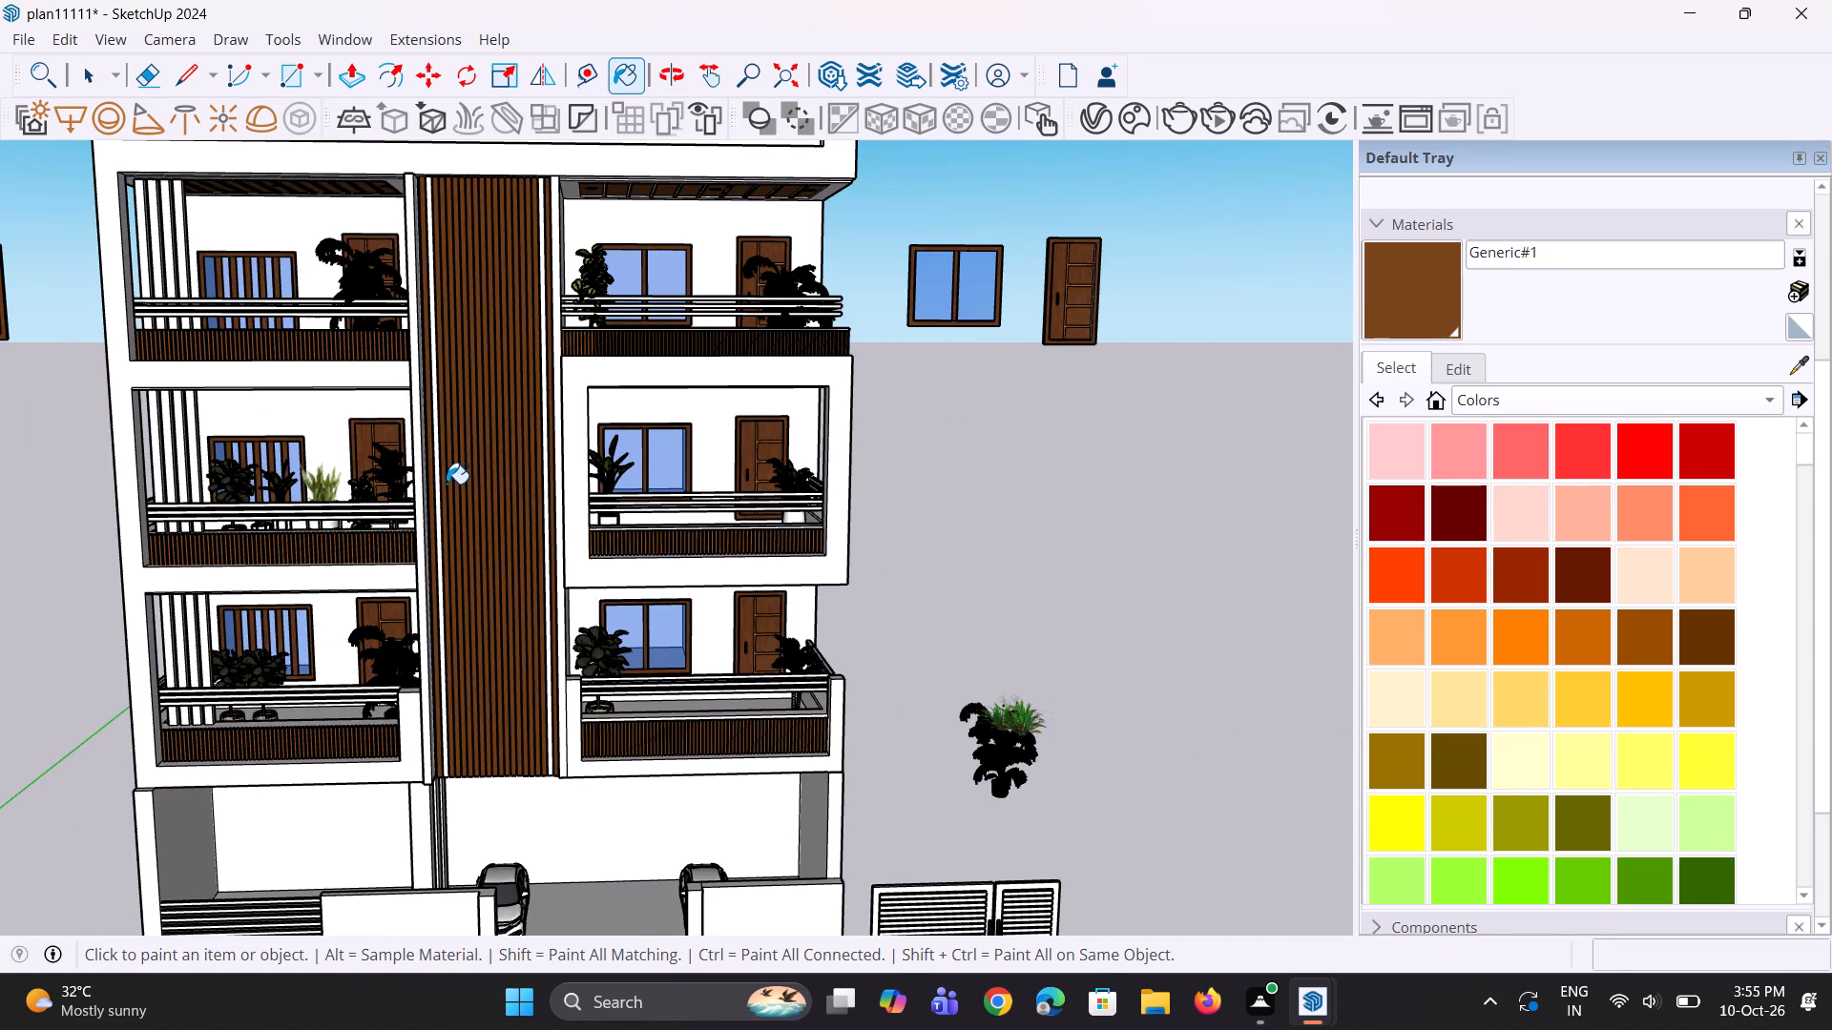
Paint the front faces and plant-facing sides of the three white posts on the roof terrace parapet with Generic#1.
middle_click_drag(455, 500, 740, 563)
scroll(749, 587, "down", 7)
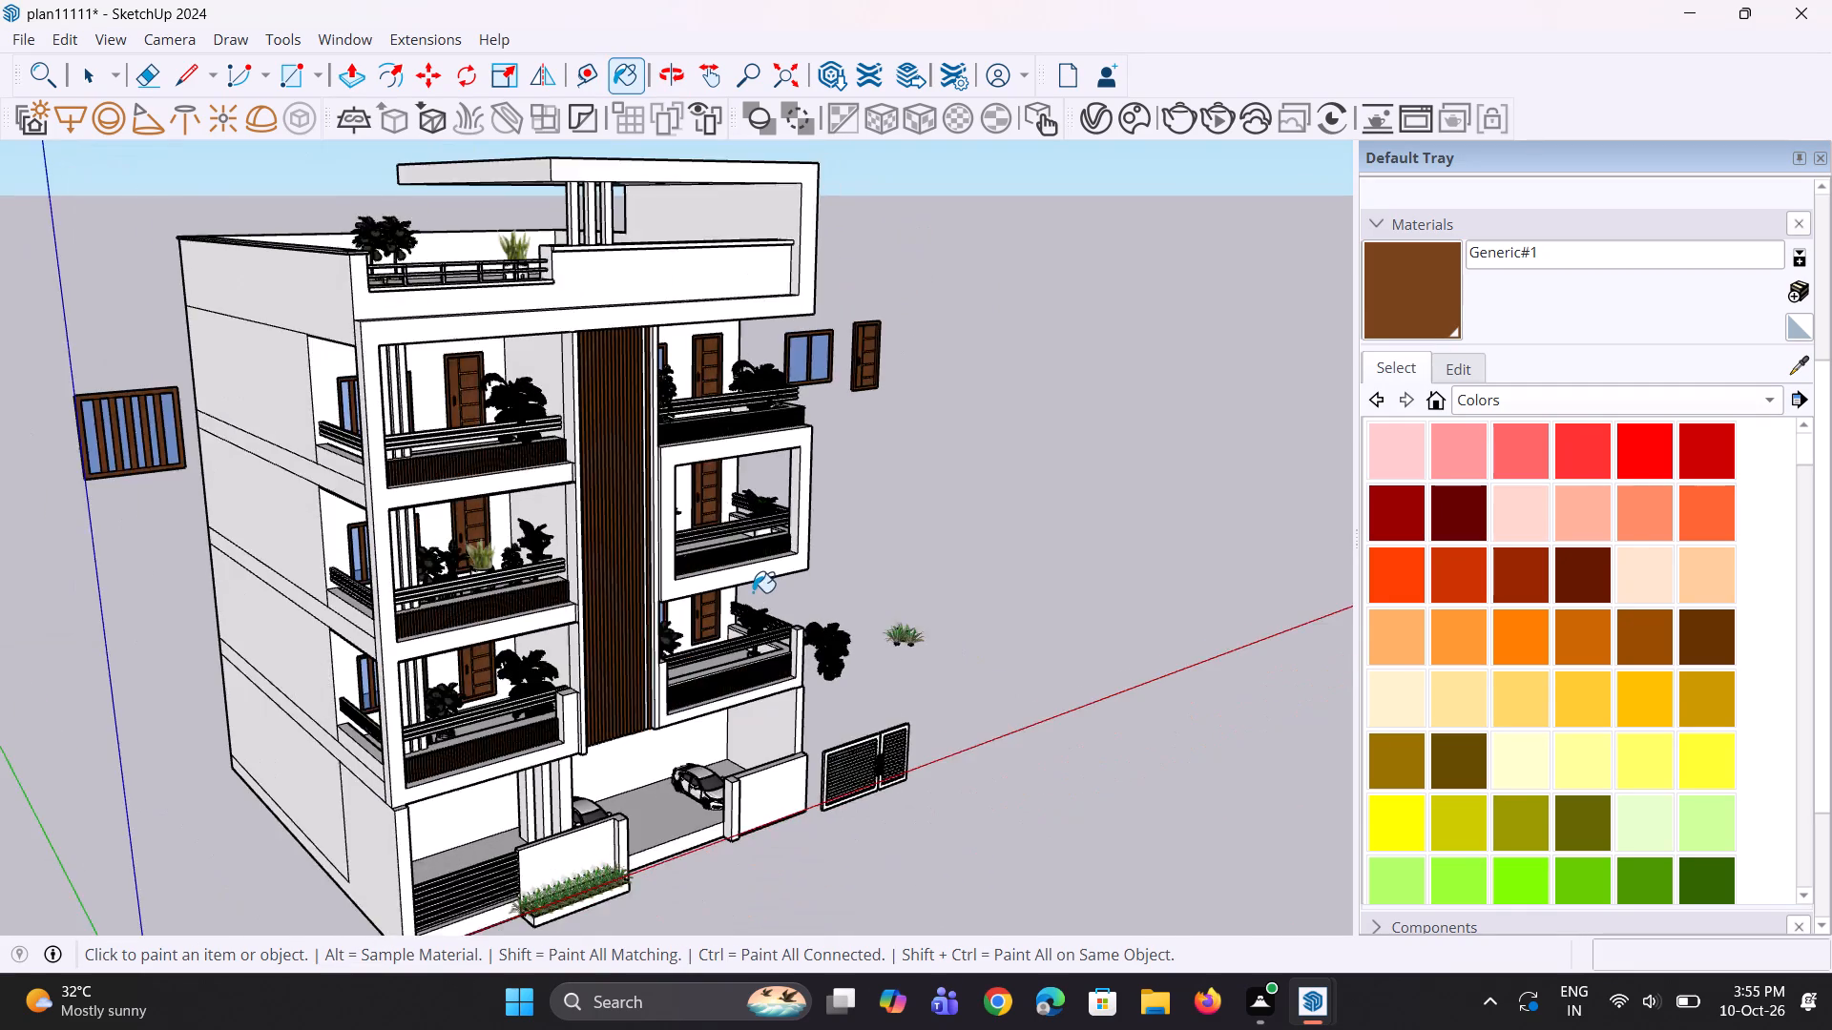
scroll(753, 592, "down", 1)
scroll(611, 269, "up", 18)
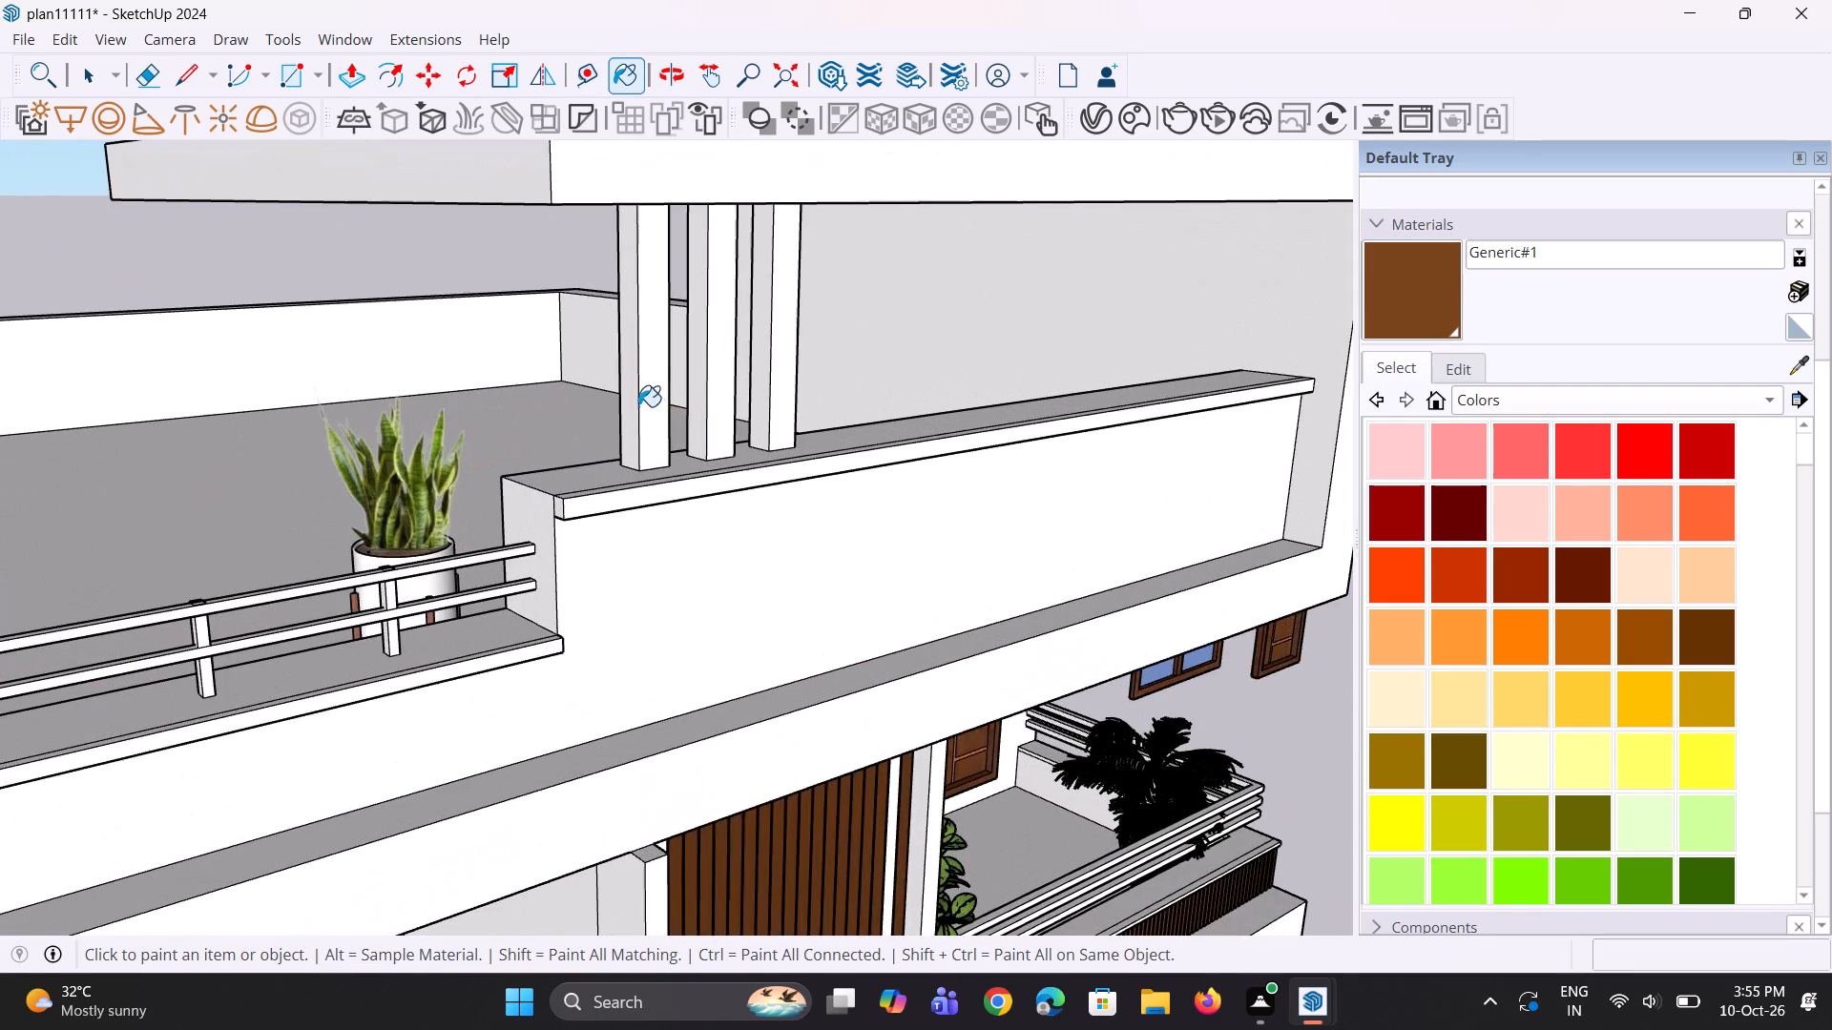
left_click(652, 409)
scroll(712, 415, "up", 3)
left_click(714, 413)
left_click(803, 396)
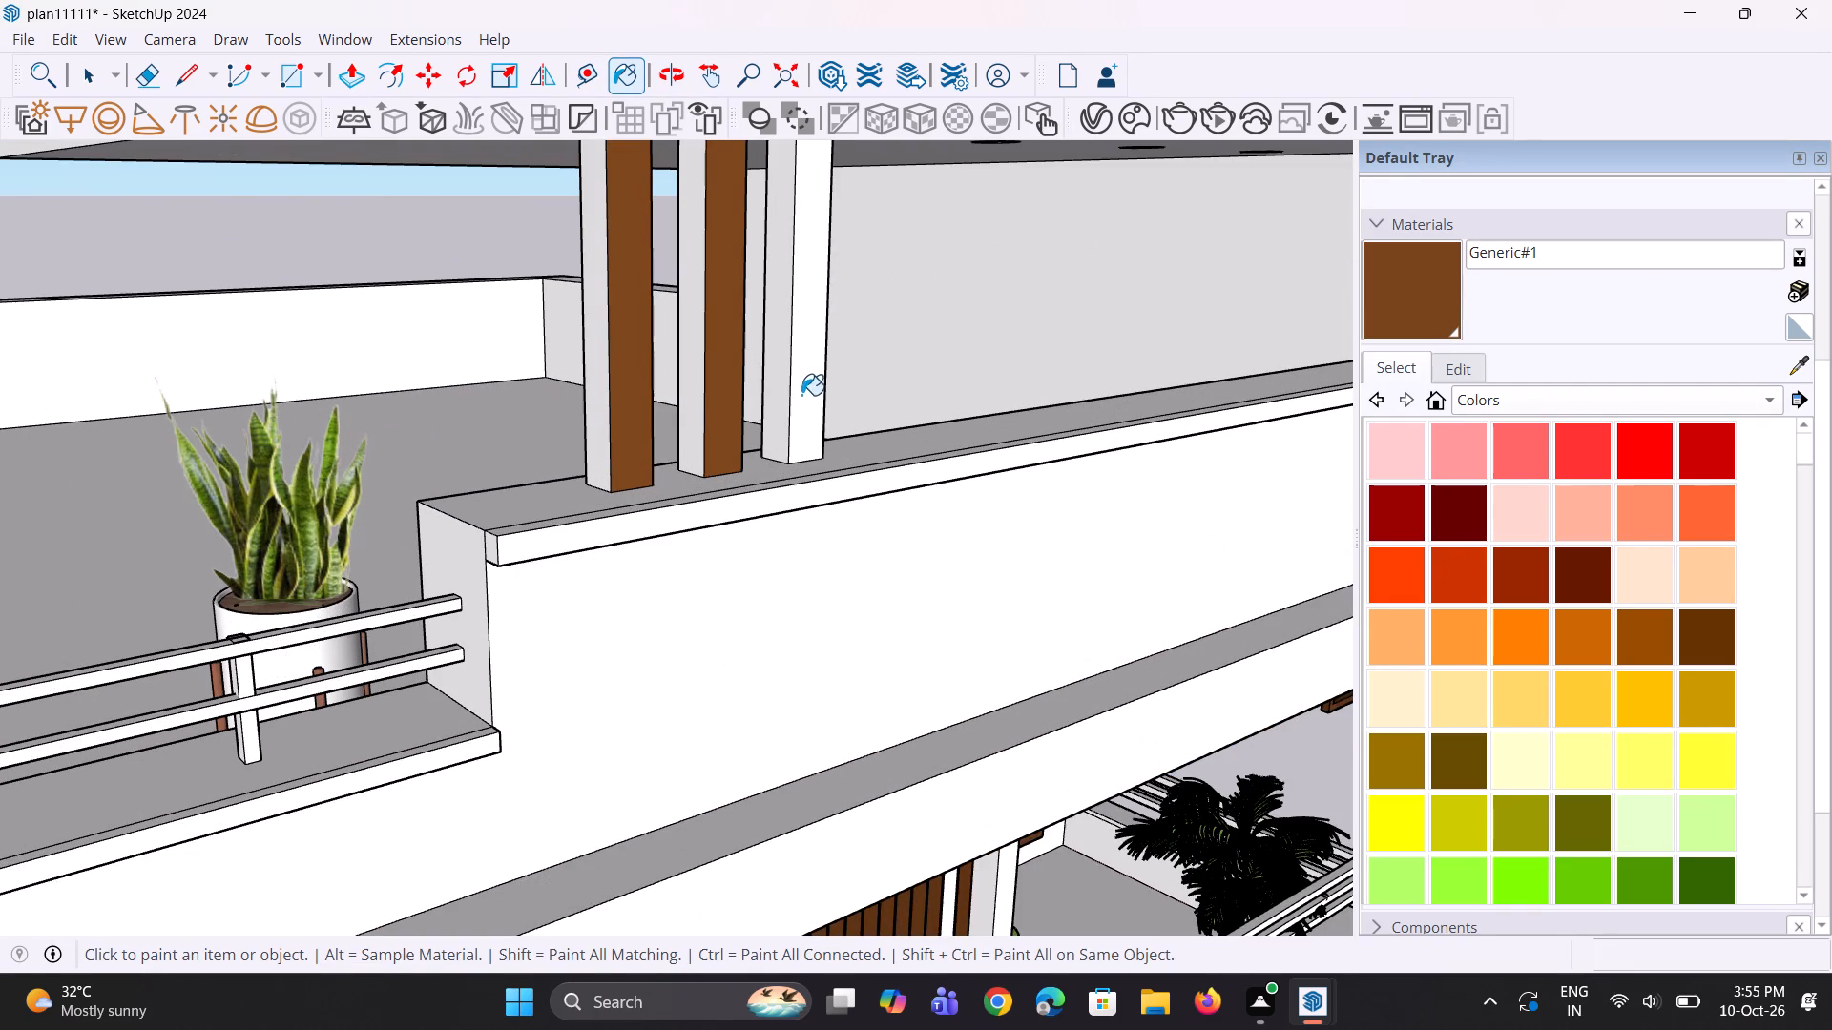
left_click(785, 385)
left_click(703, 404)
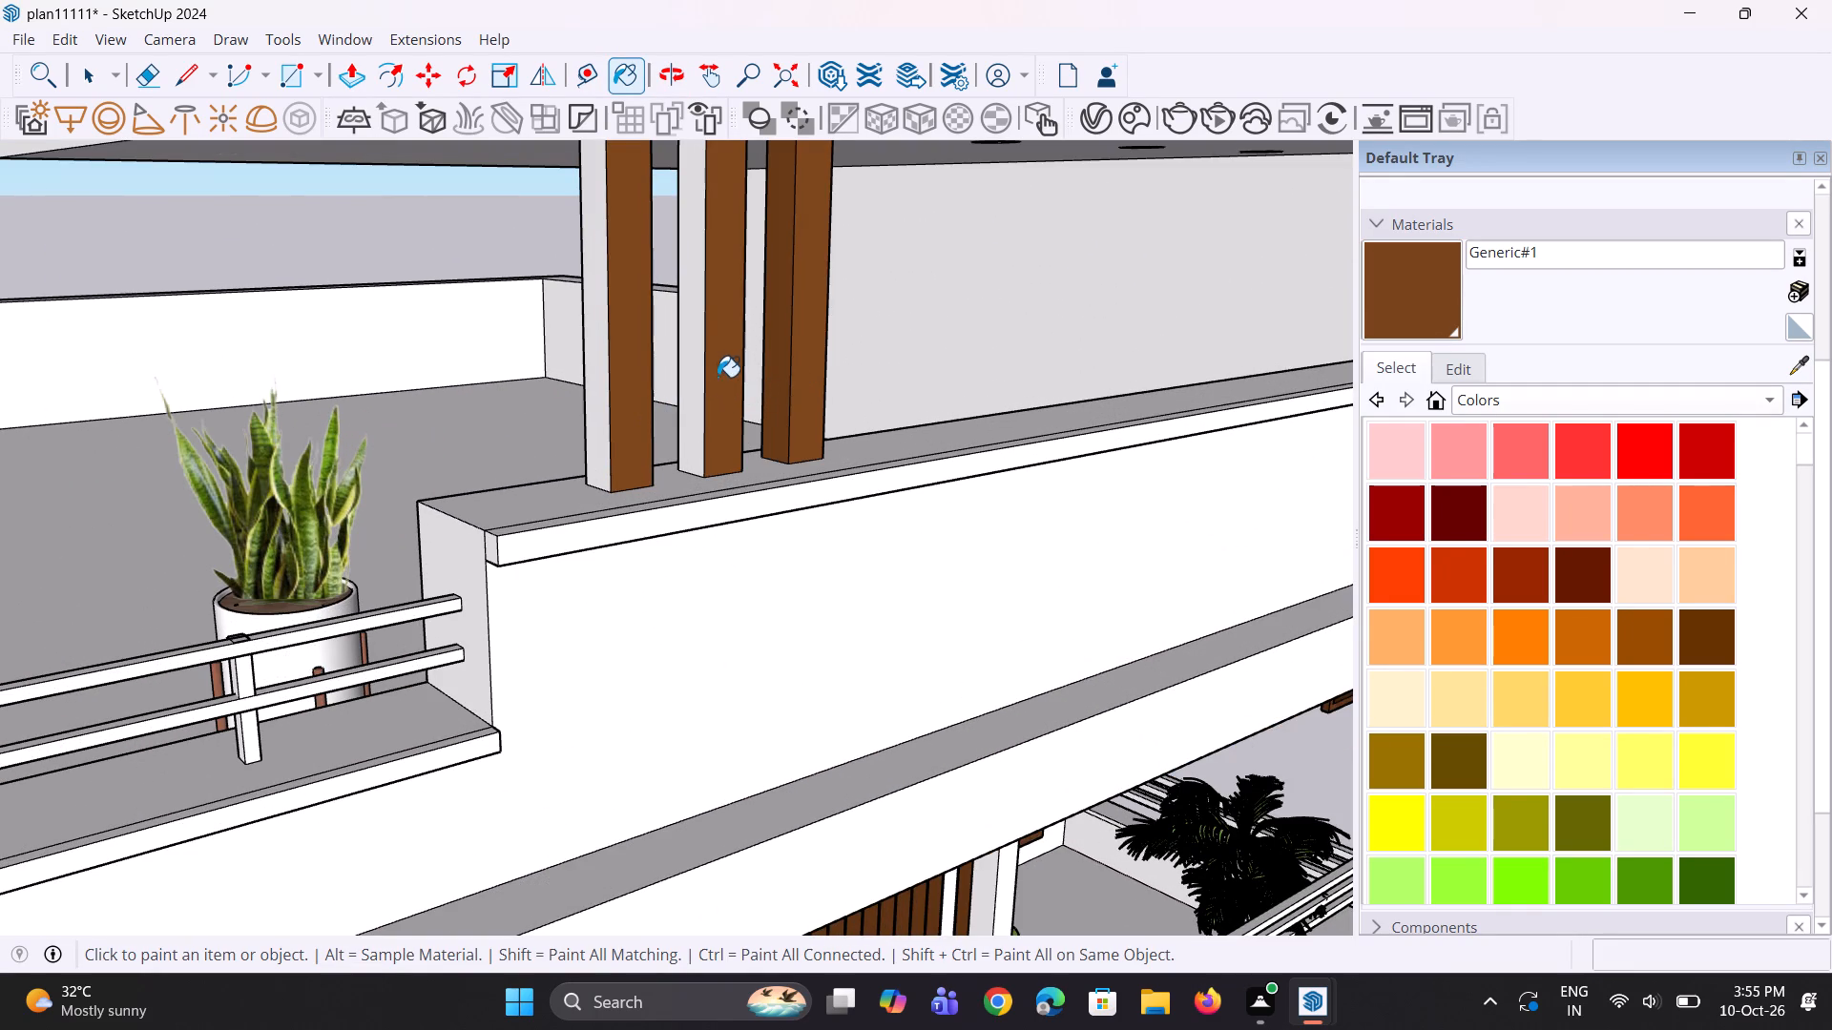
left_click(698, 381)
left_click(591, 414)
Paint the terrace-side back faces of the three roof posts with Generic#1.
middle_click_drag(610, 453, 630, 456)
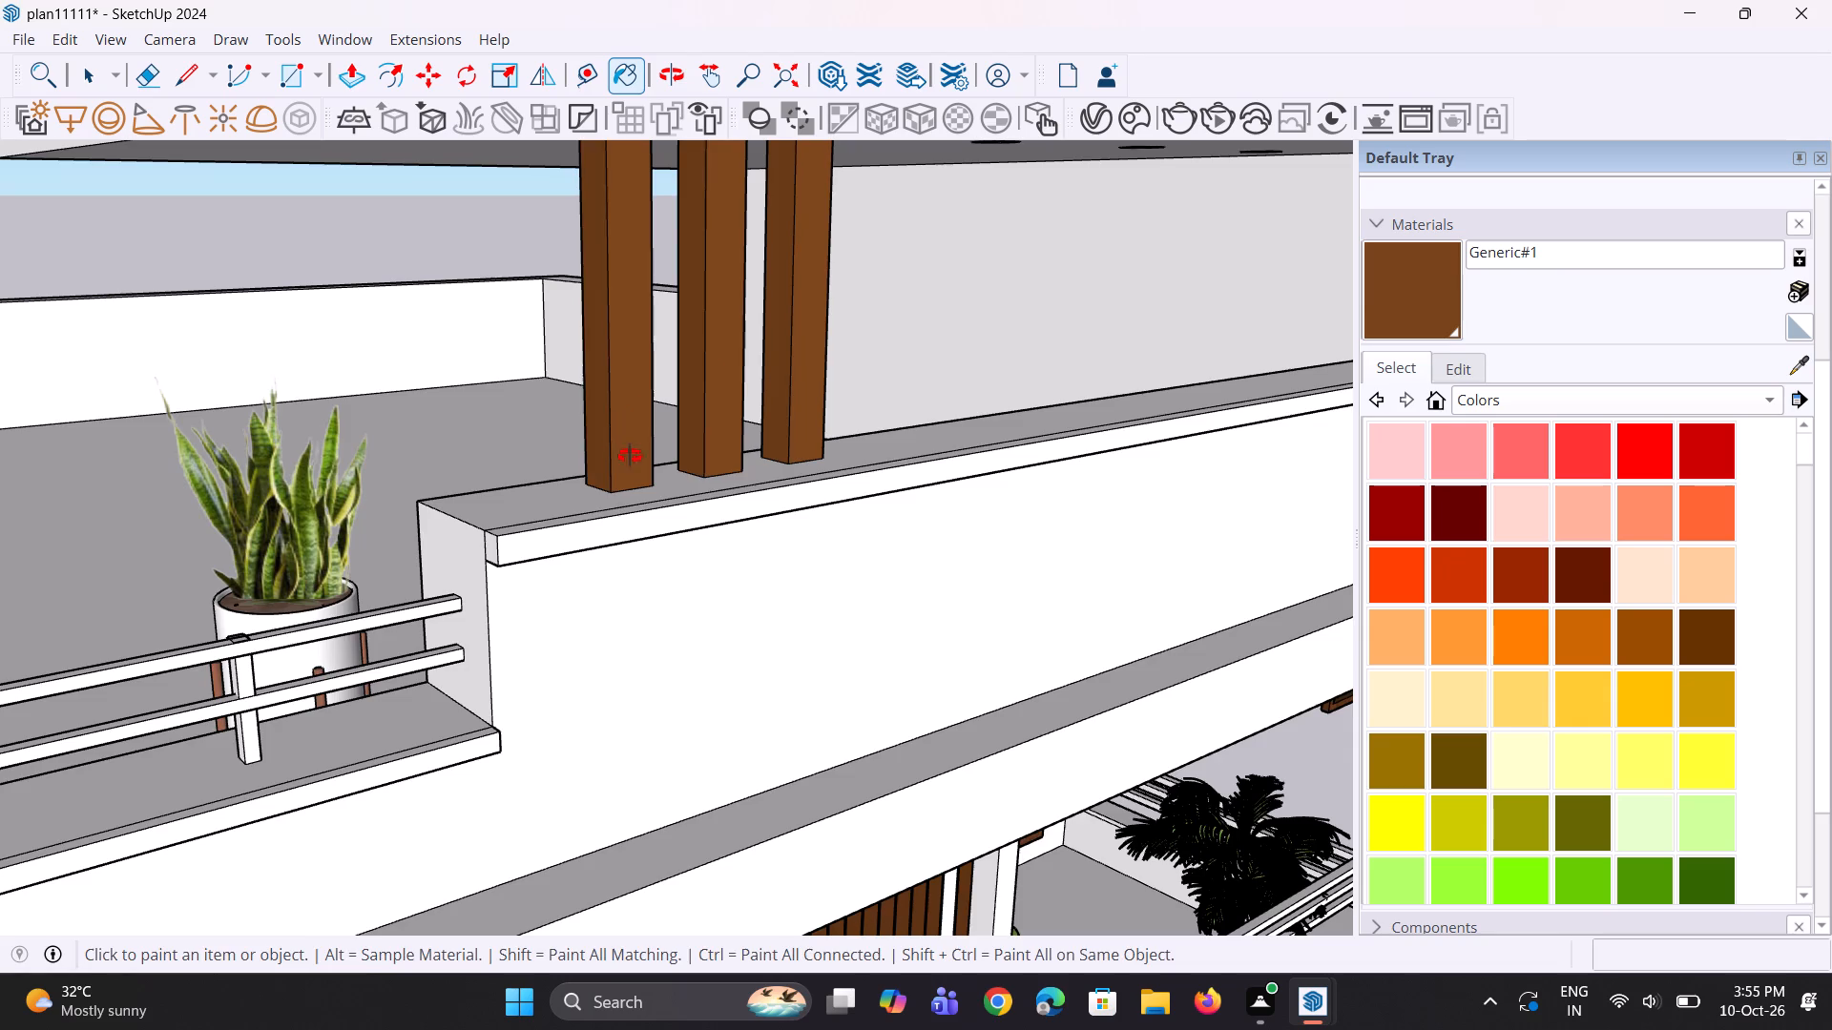
middle_click_drag(630, 456, 1167, 503)
scroll(968, 415, "up", 6)
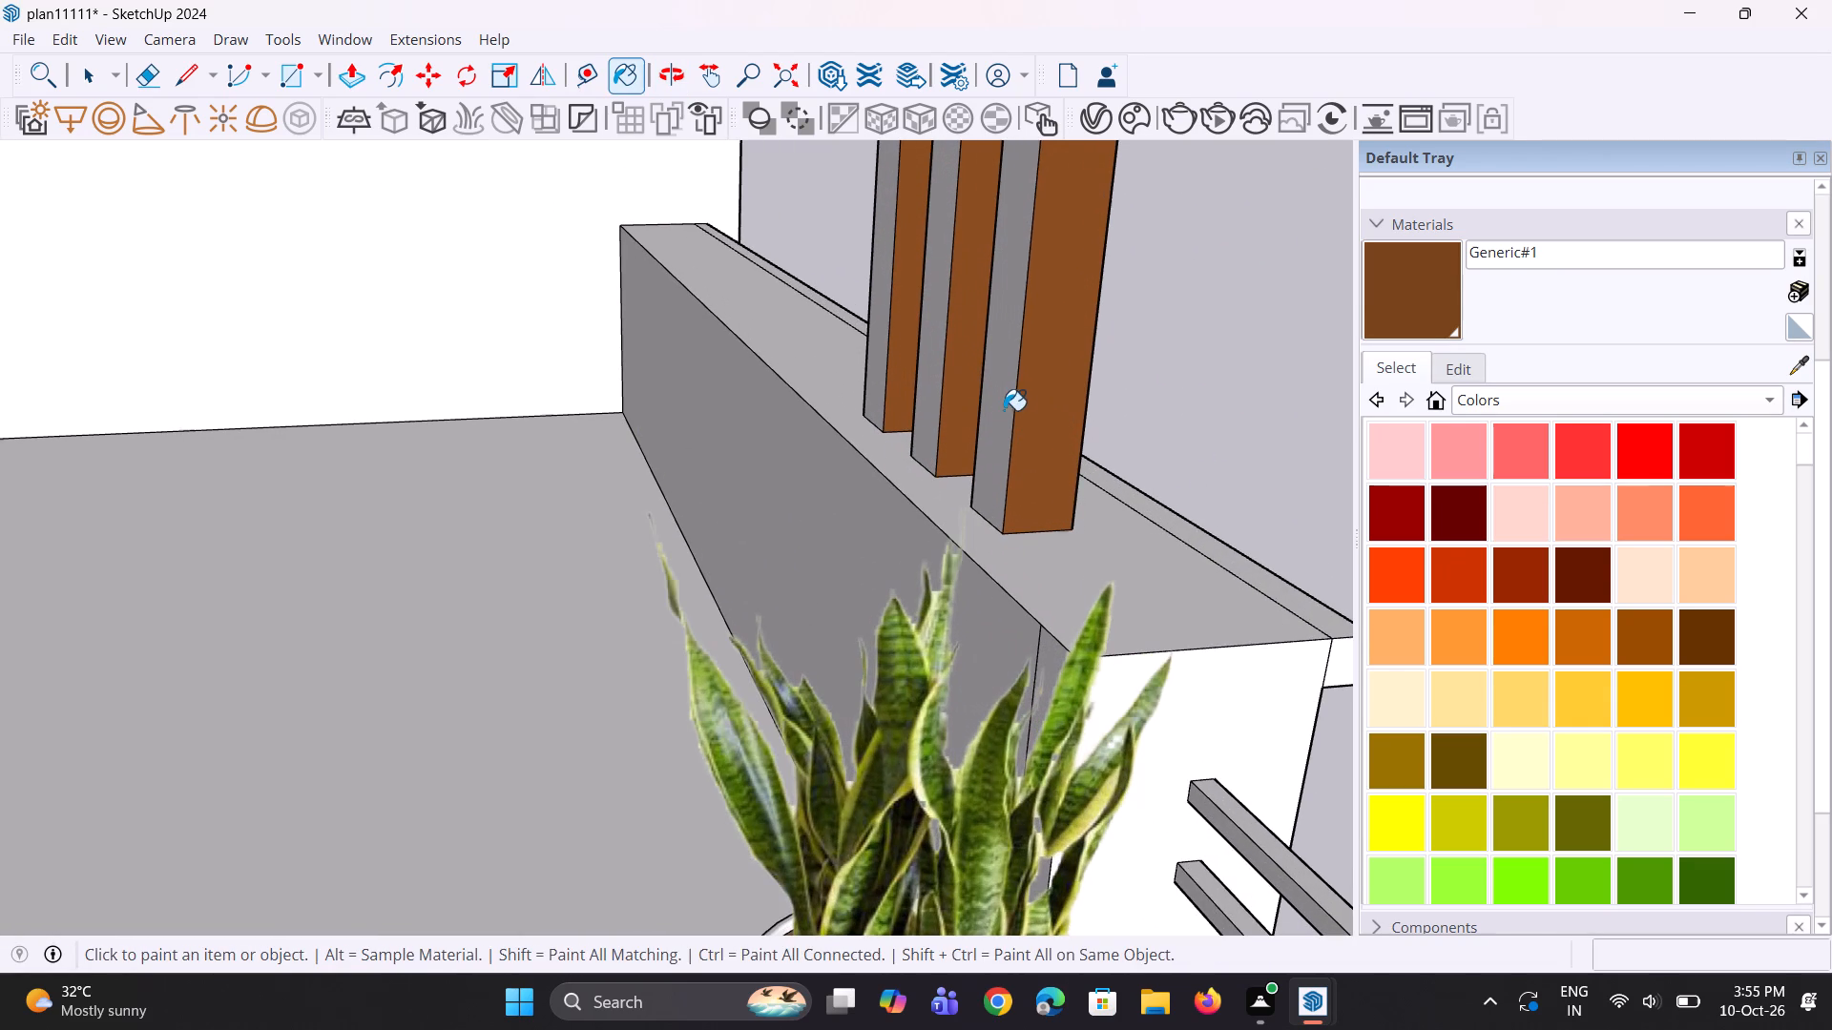
left_click(998, 409)
left_click(932, 393)
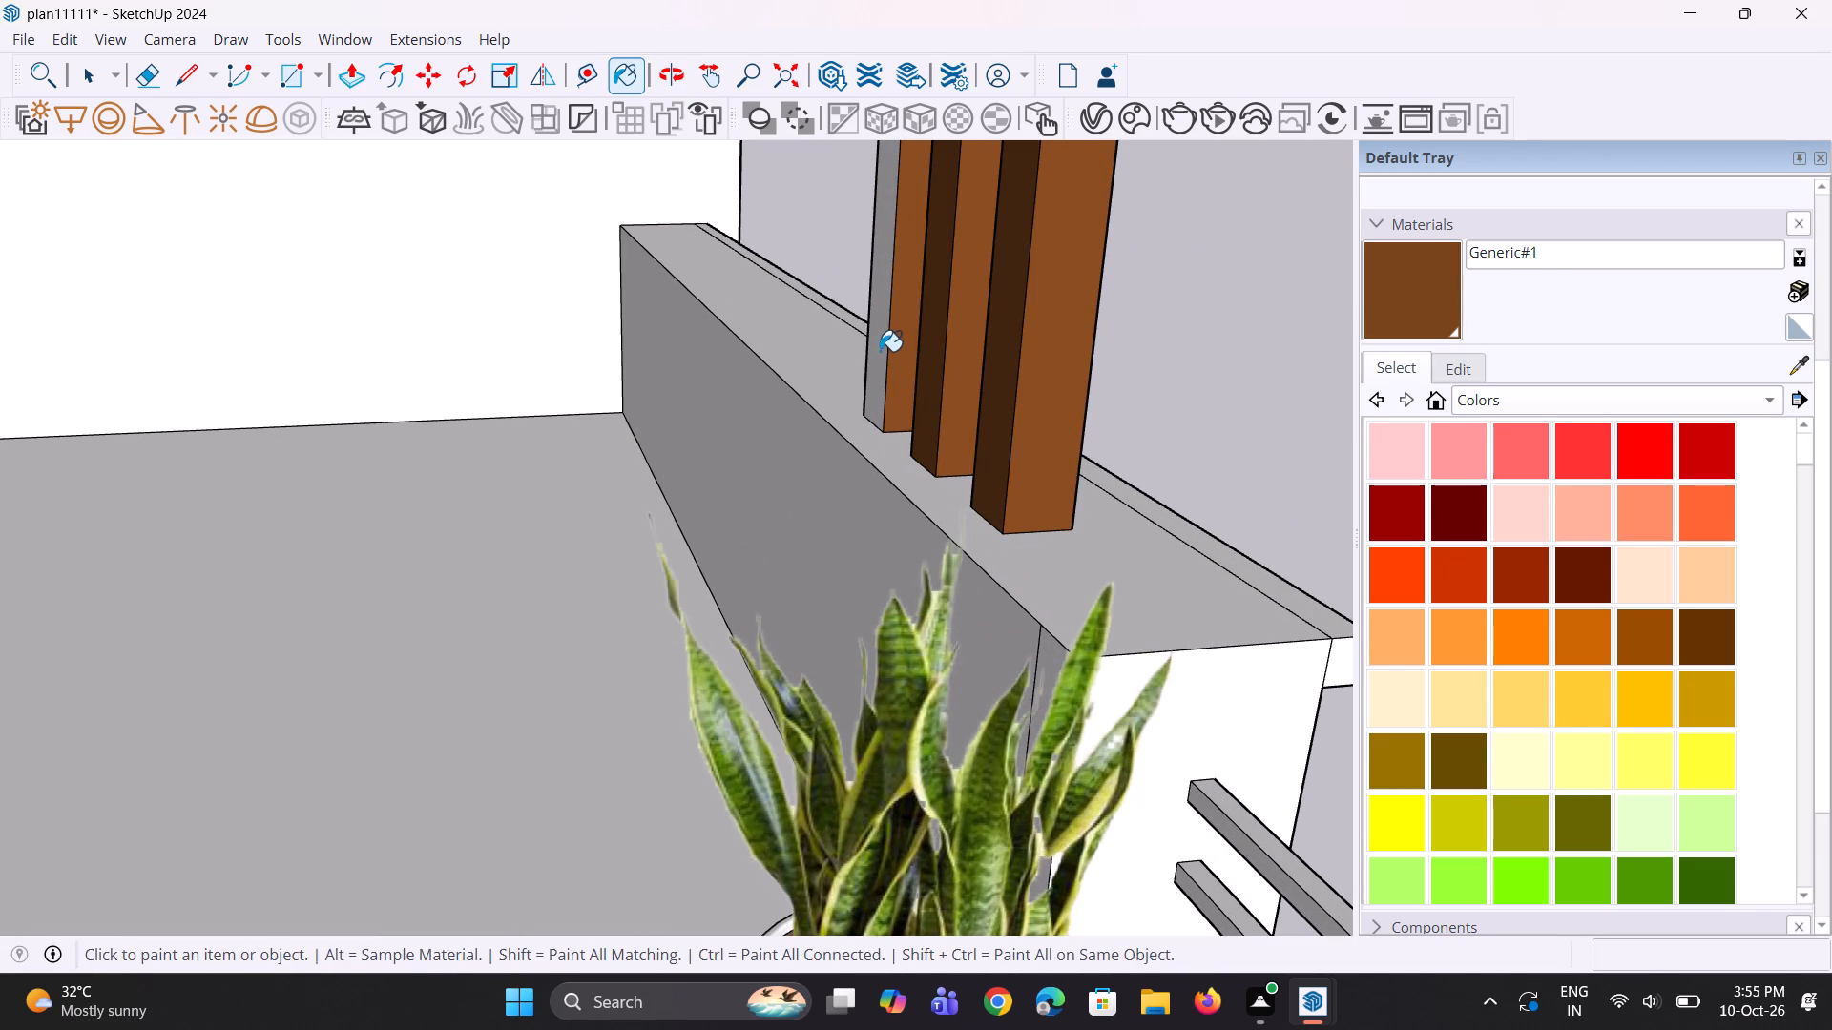
left_click(880, 351)
Paint the remaining side face of each of the three roof posts with Generic#1, facing away from the potted plant.
scroll(946, 394, "down", 3)
middle_click_drag(1056, 418, 560, 431)
scroll(1094, 397, "down", 2)
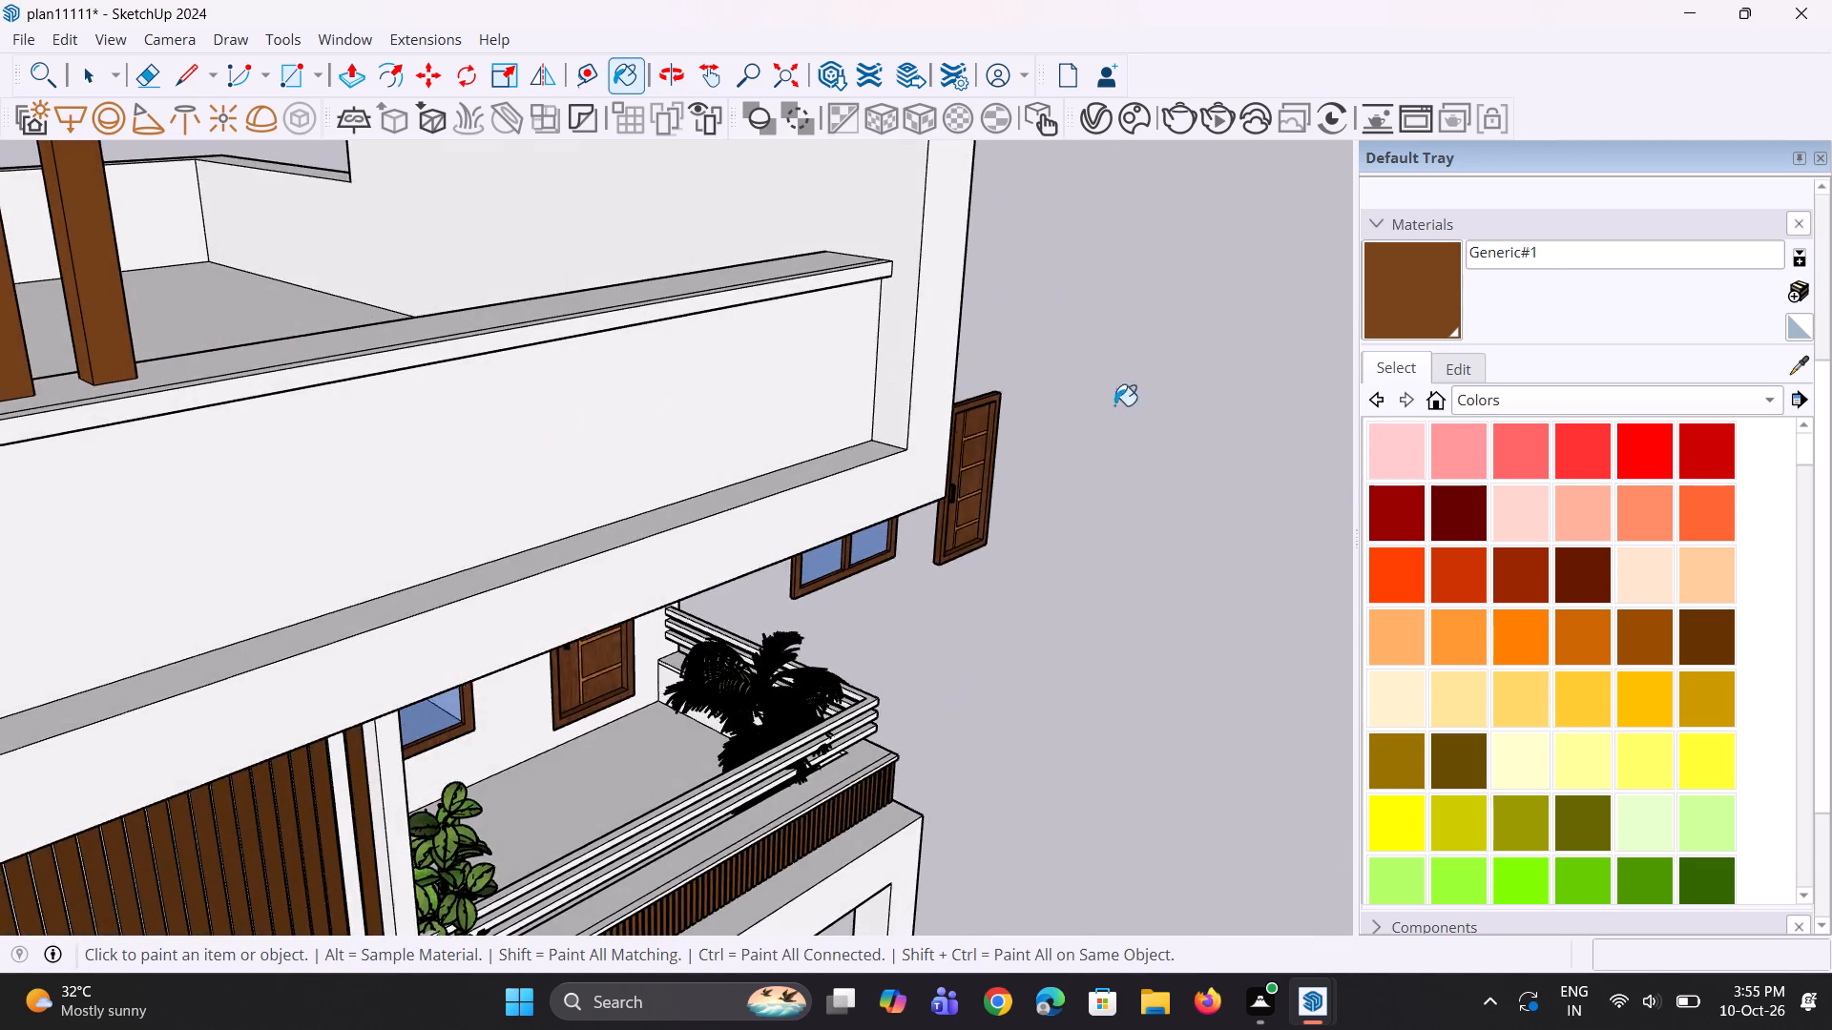
scroll(1114, 405, "down", 8)
scroll(1209, 384, "down", 5)
middle_click_drag(1198, 385, 600, 422)
scroll(831, 416, "up", 2)
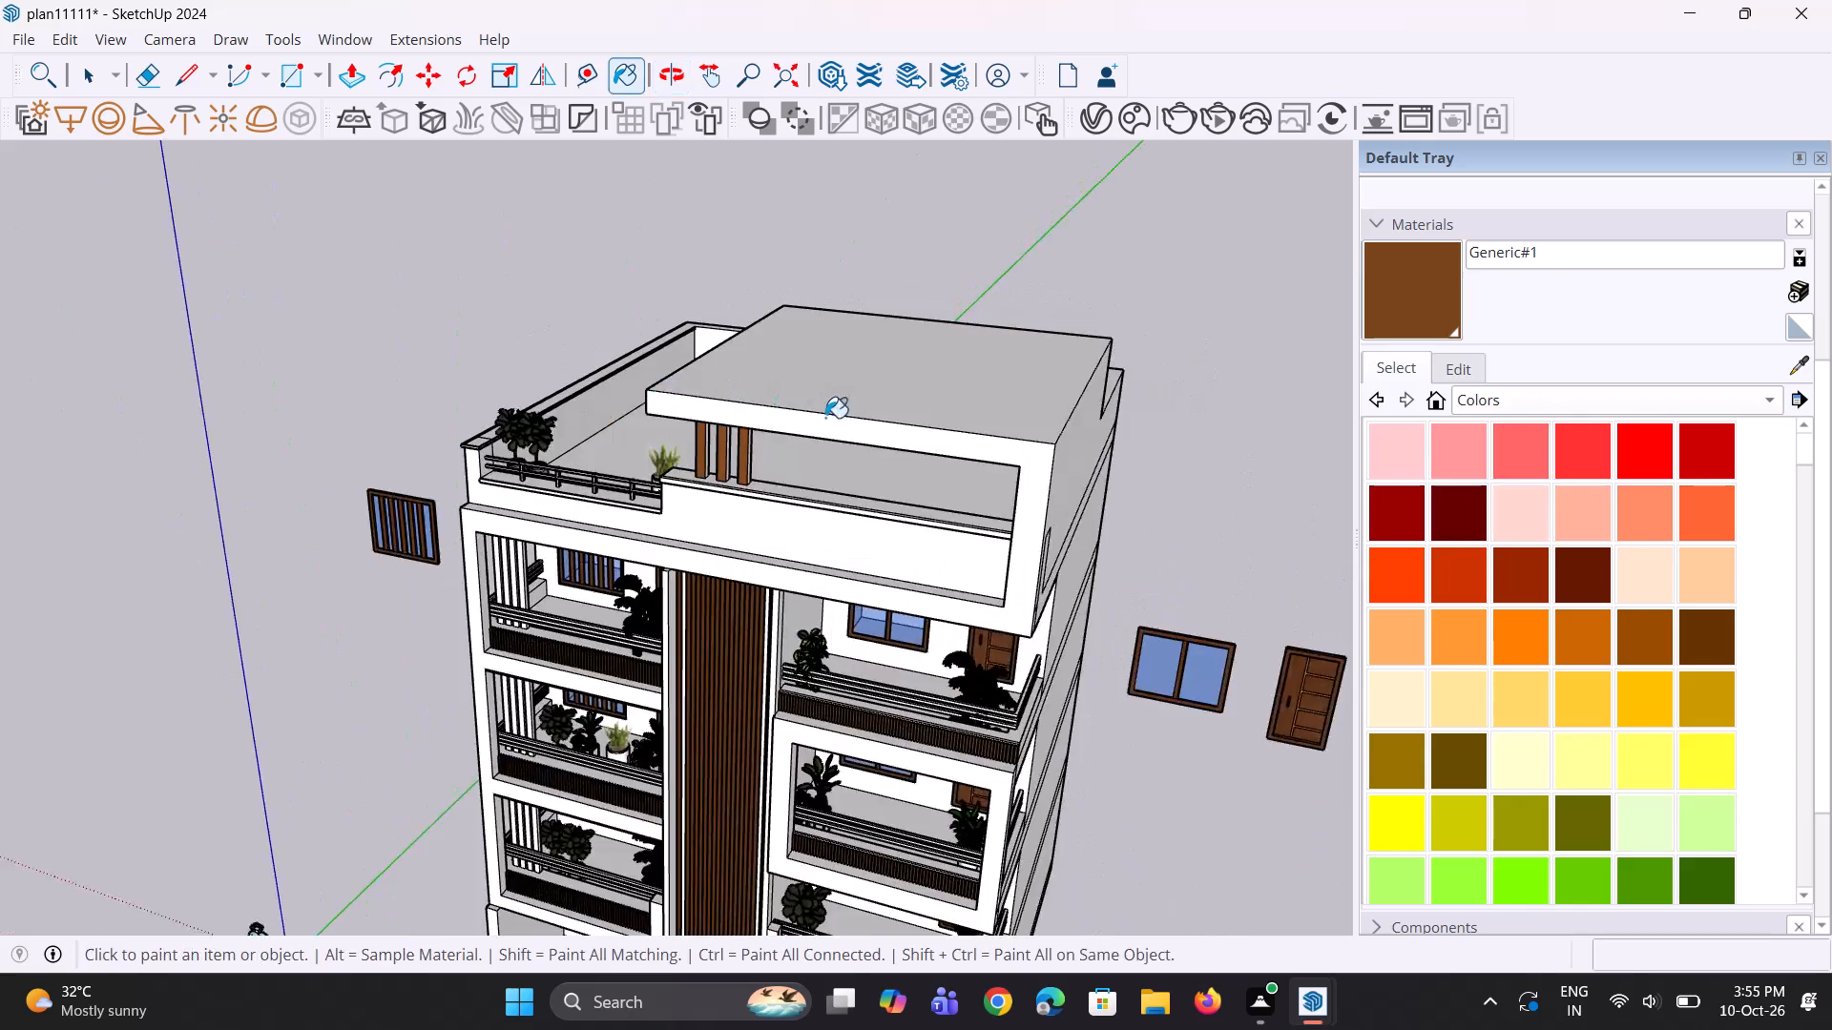
scroll(825, 418, "up", 16)
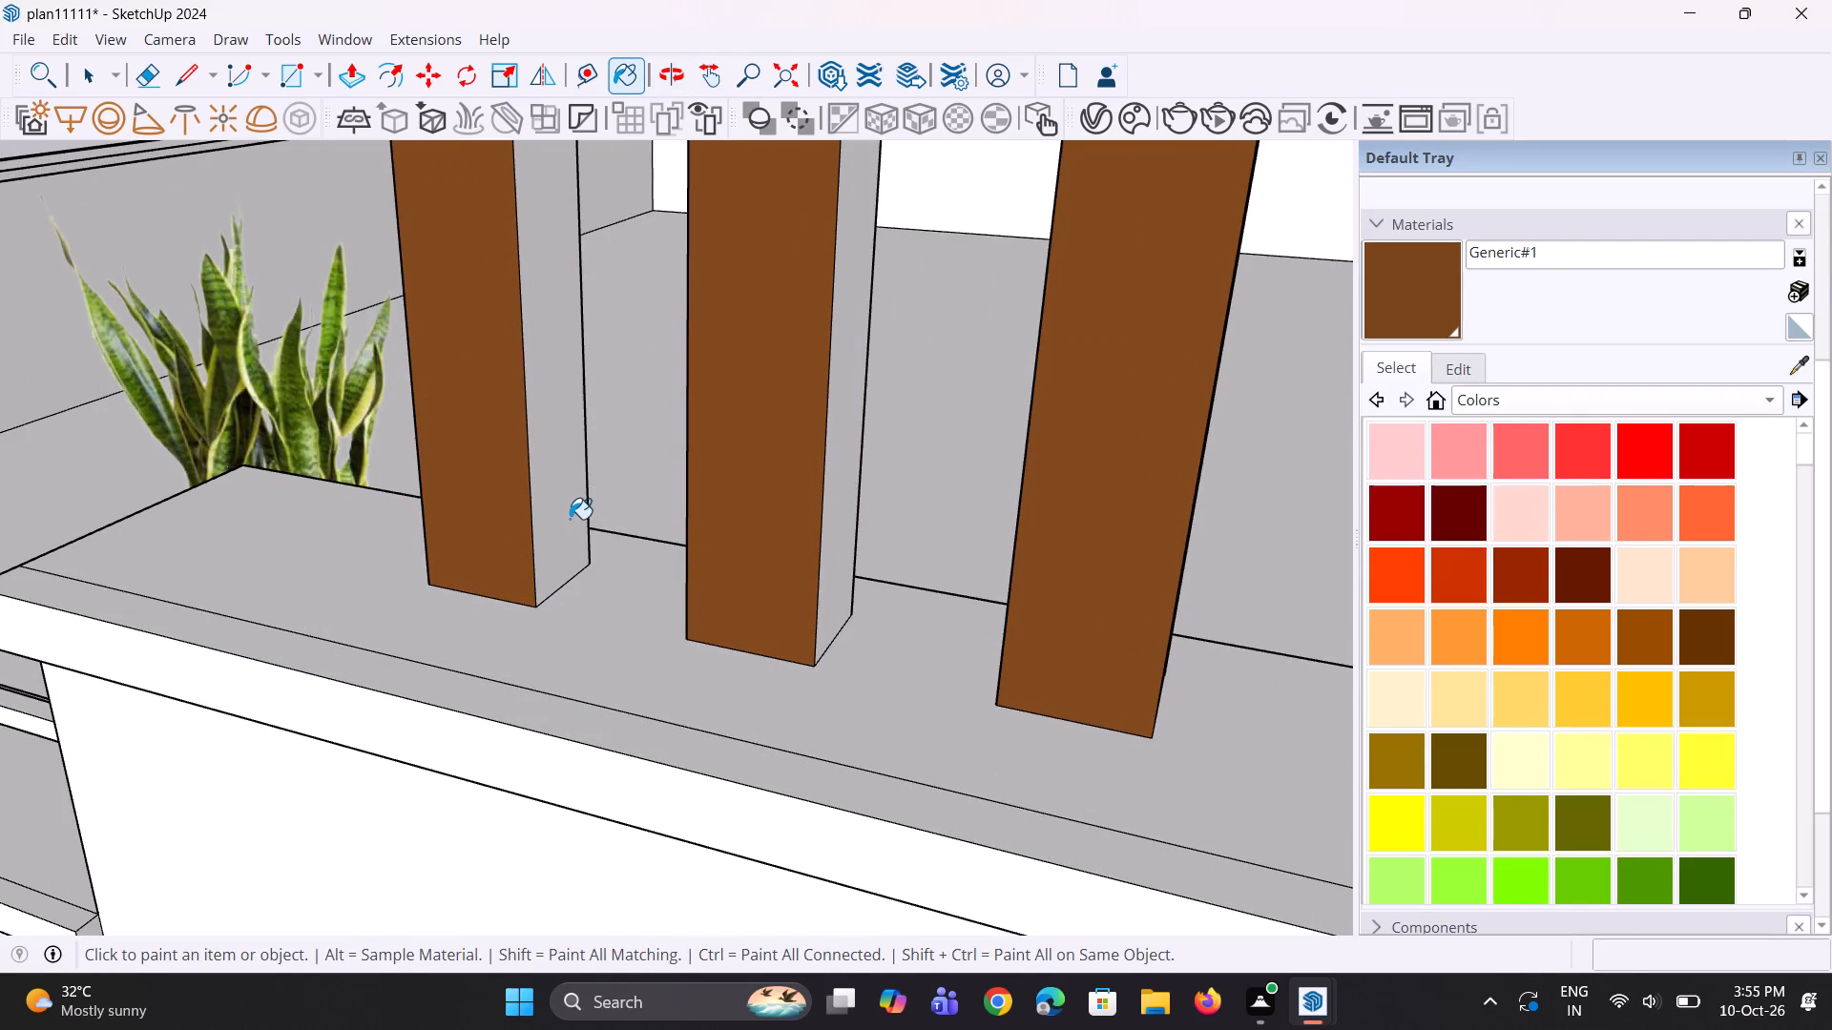
left_click(568, 519)
left_click(830, 594)
middle_click_drag(866, 578, 762, 559)
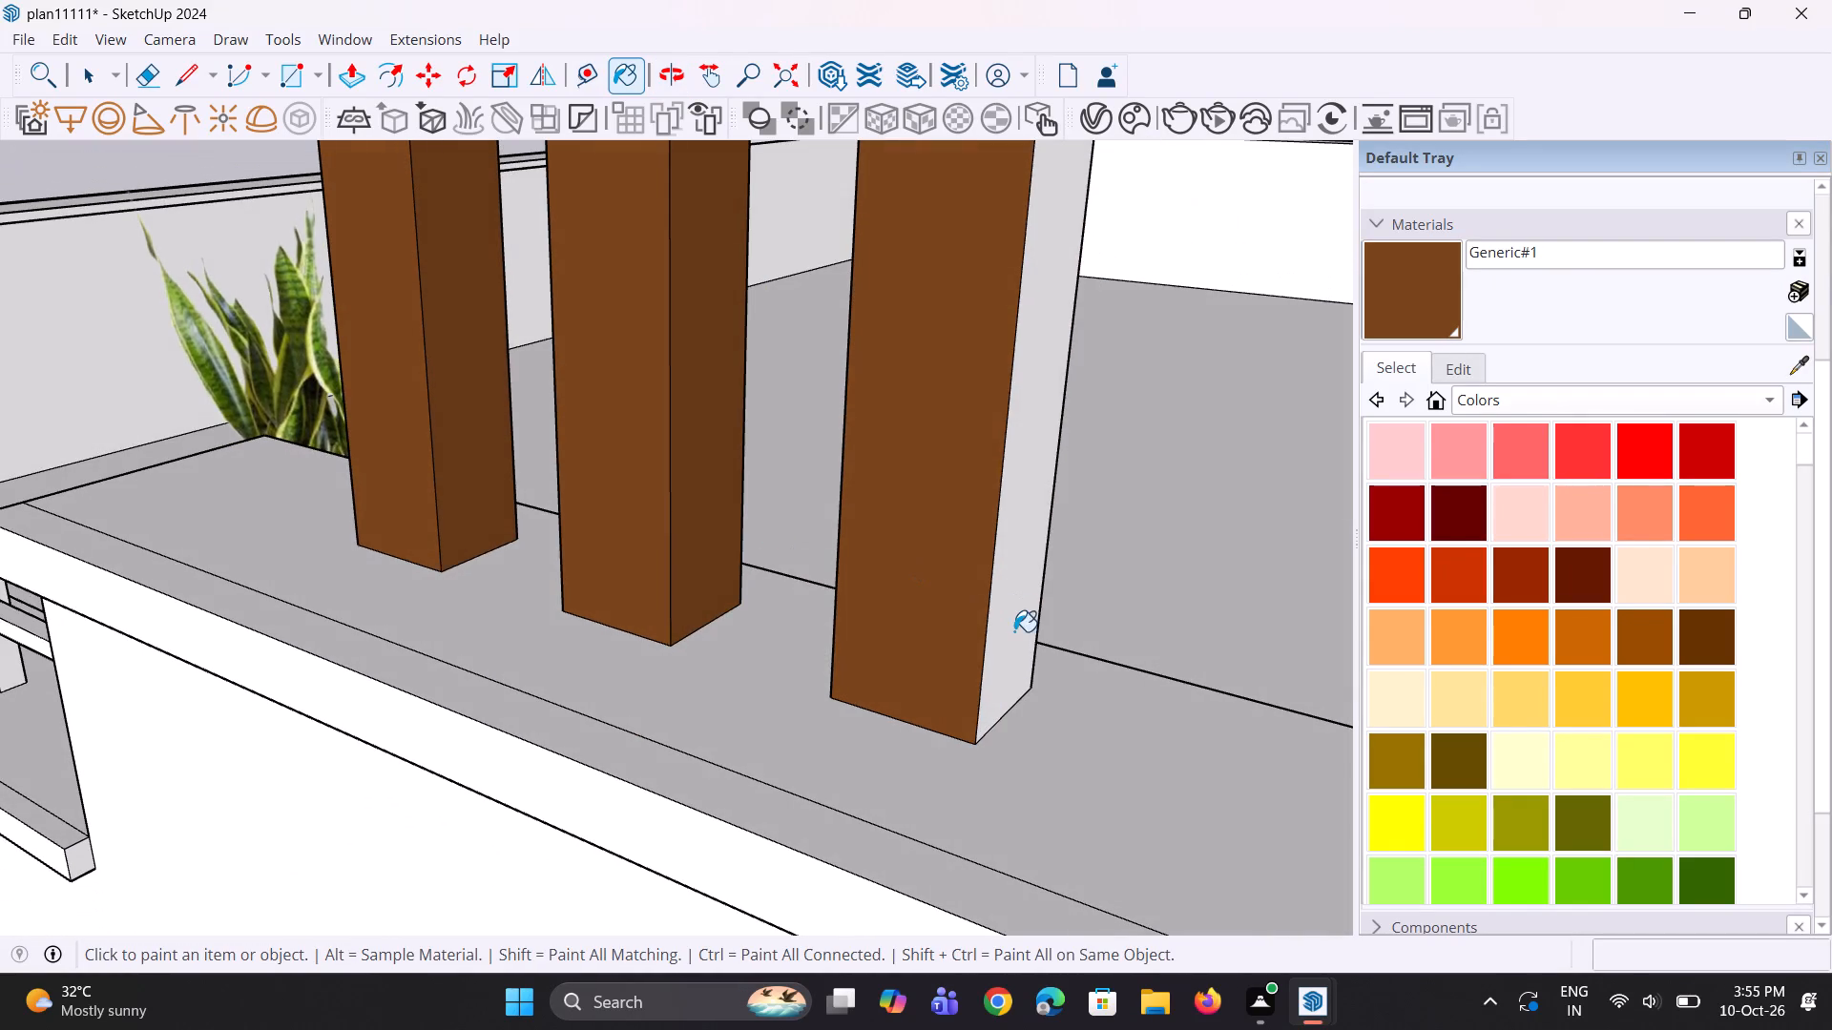
left_click(1010, 632)
Review the facade from the front, from the roof terrace down to the lowest balconies, for parts still lacking colour.
scroll(864, 594, "down", 20)
scroll(864, 594, "down", 5)
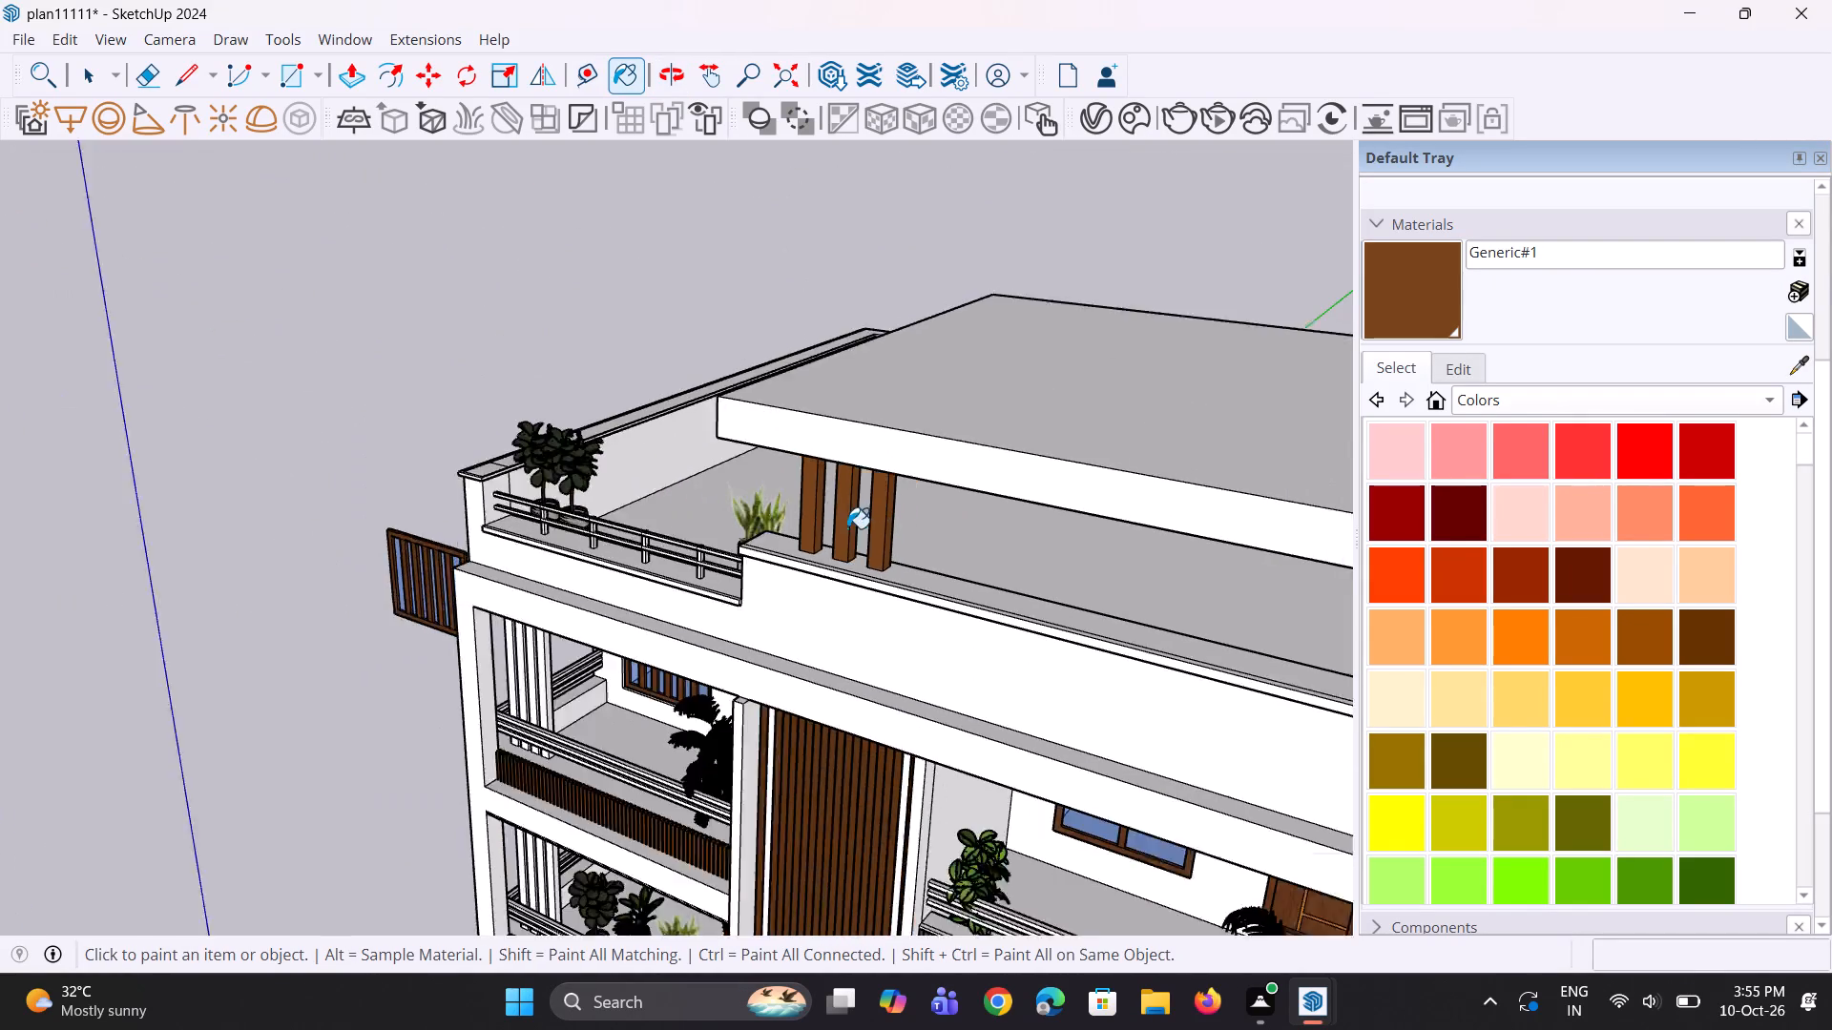
scroll(847, 528, "down", 10)
middle_click_drag(916, 672, 1203, 570)
scroll(1048, 710, "up", 6)
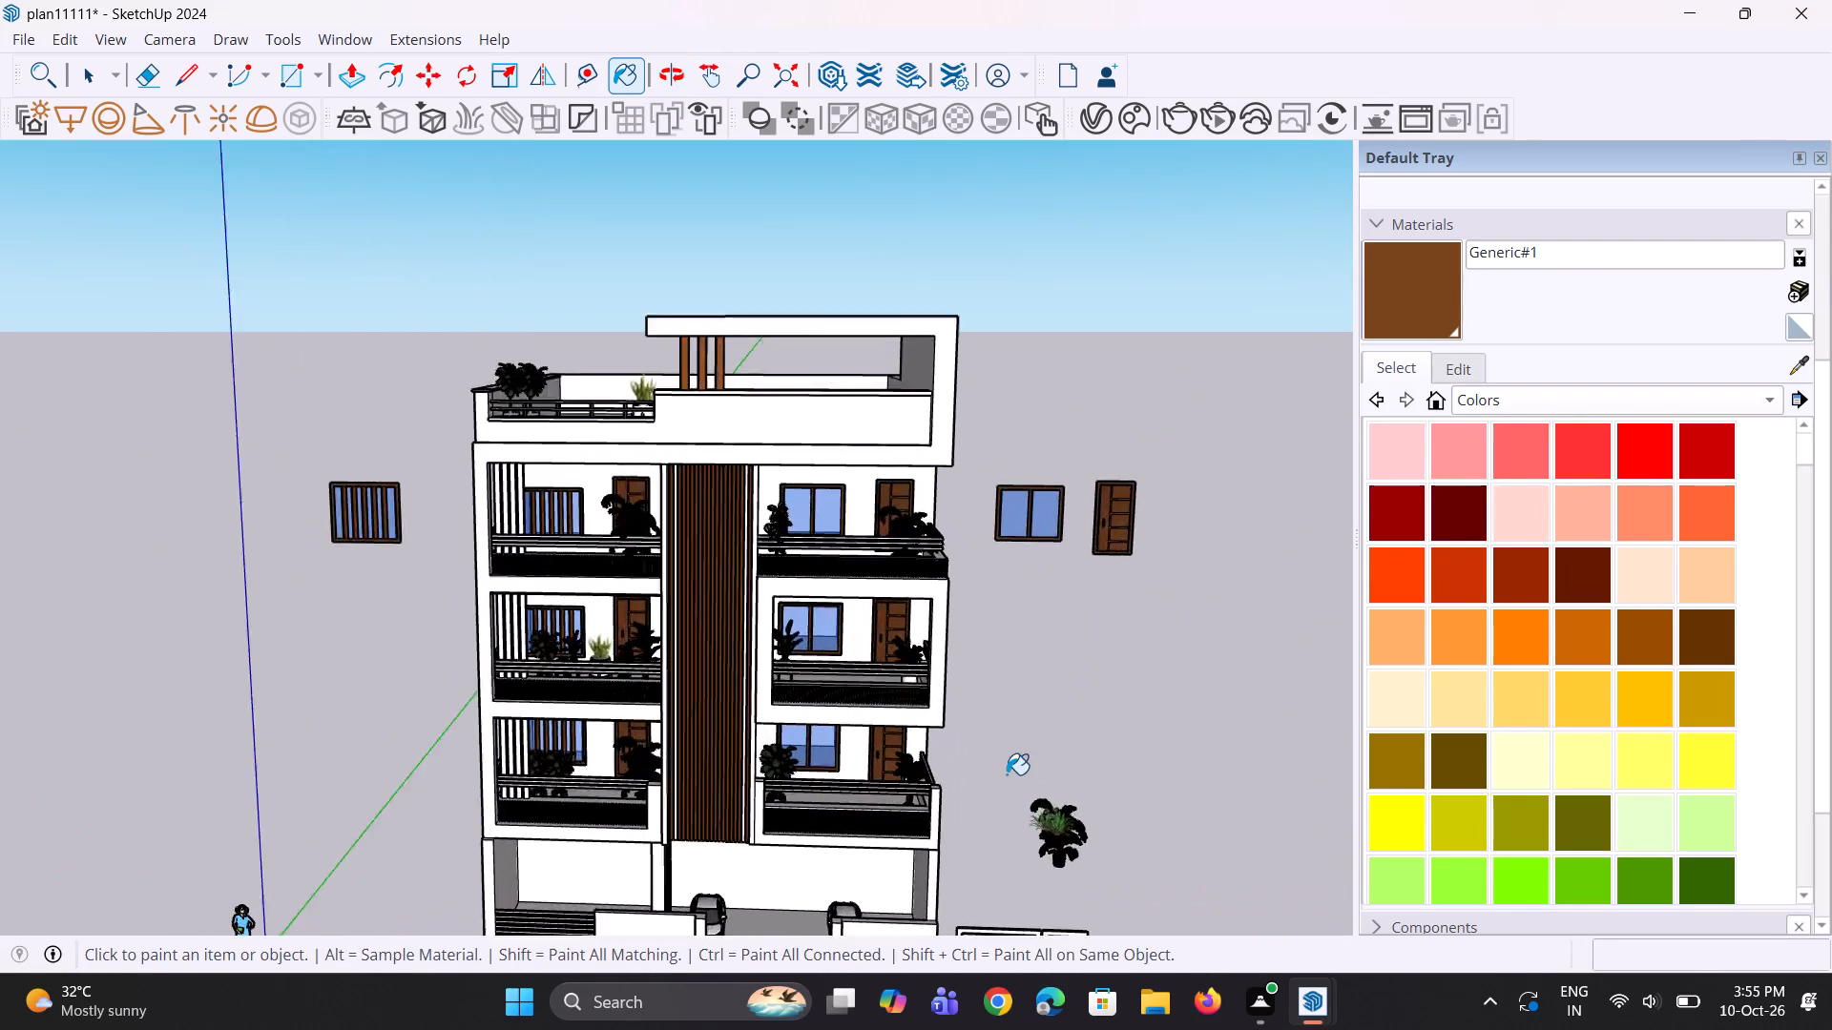
scroll(1007, 774, "up", 3)
middle_click_drag(995, 764, 1010, 633)
scroll(972, 566, "down", 2)
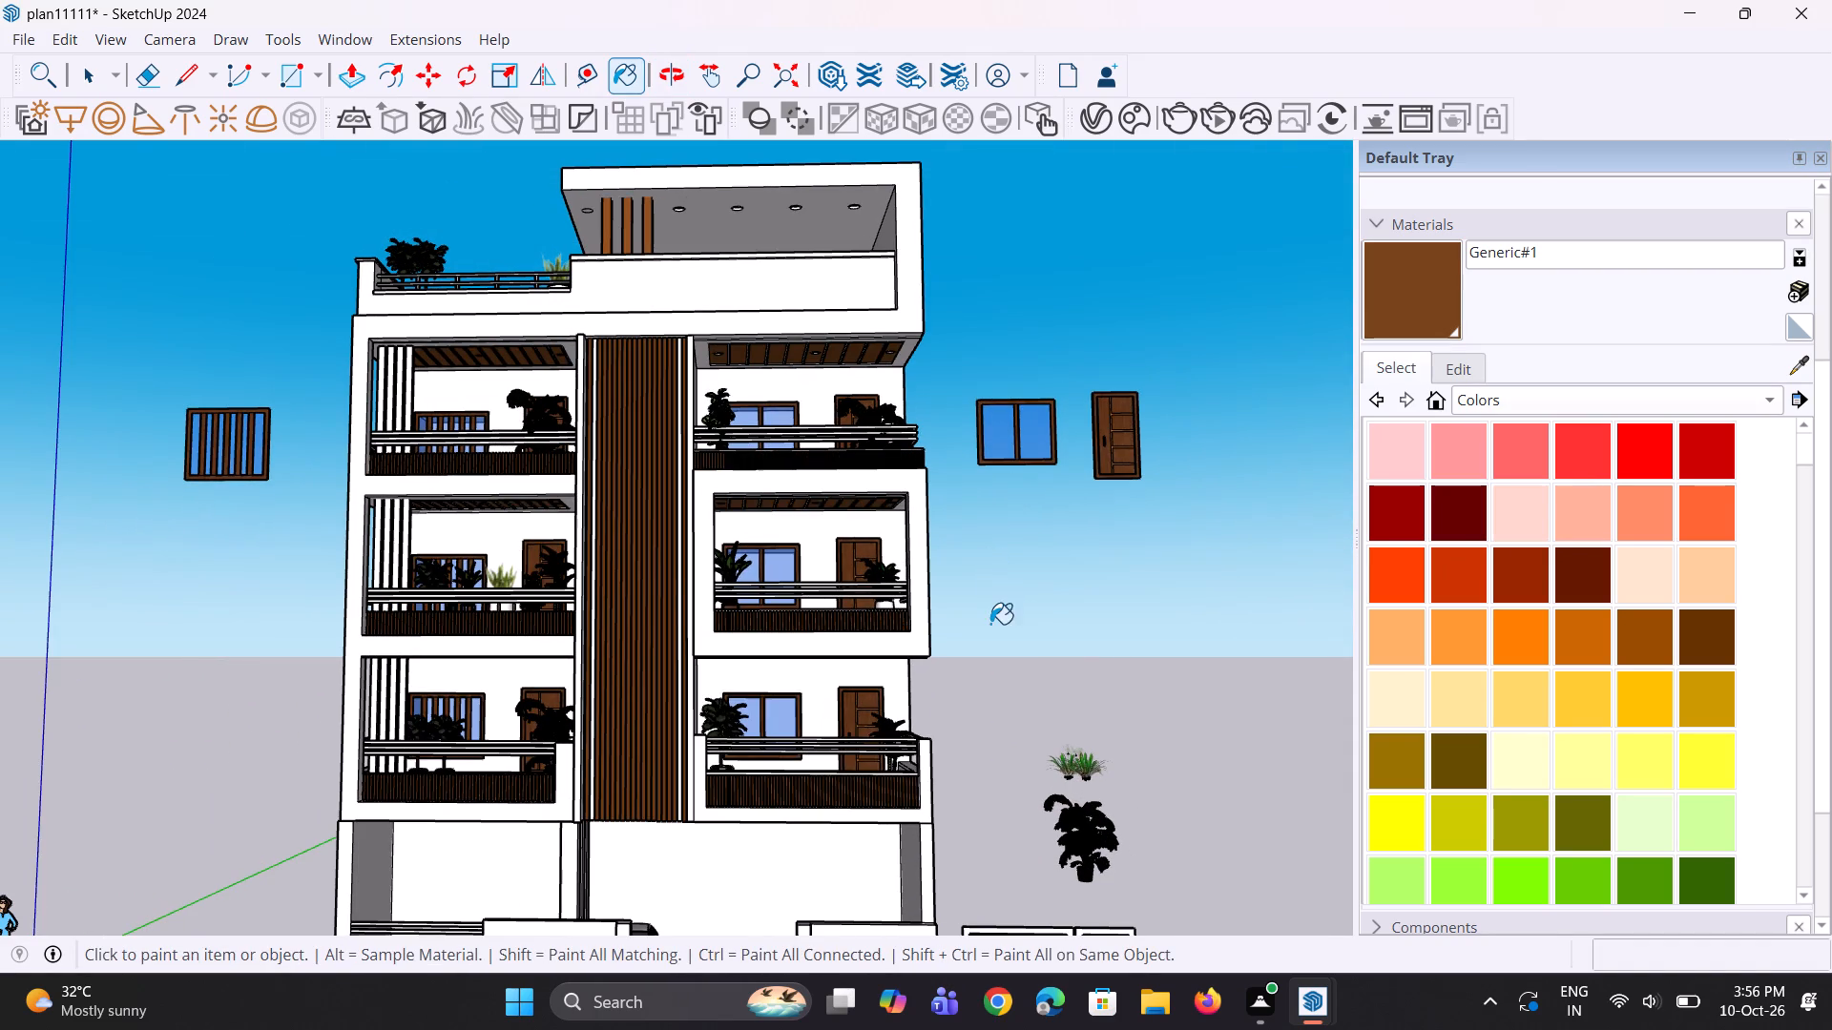
scroll(982, 643, "up", 4)
key("space")
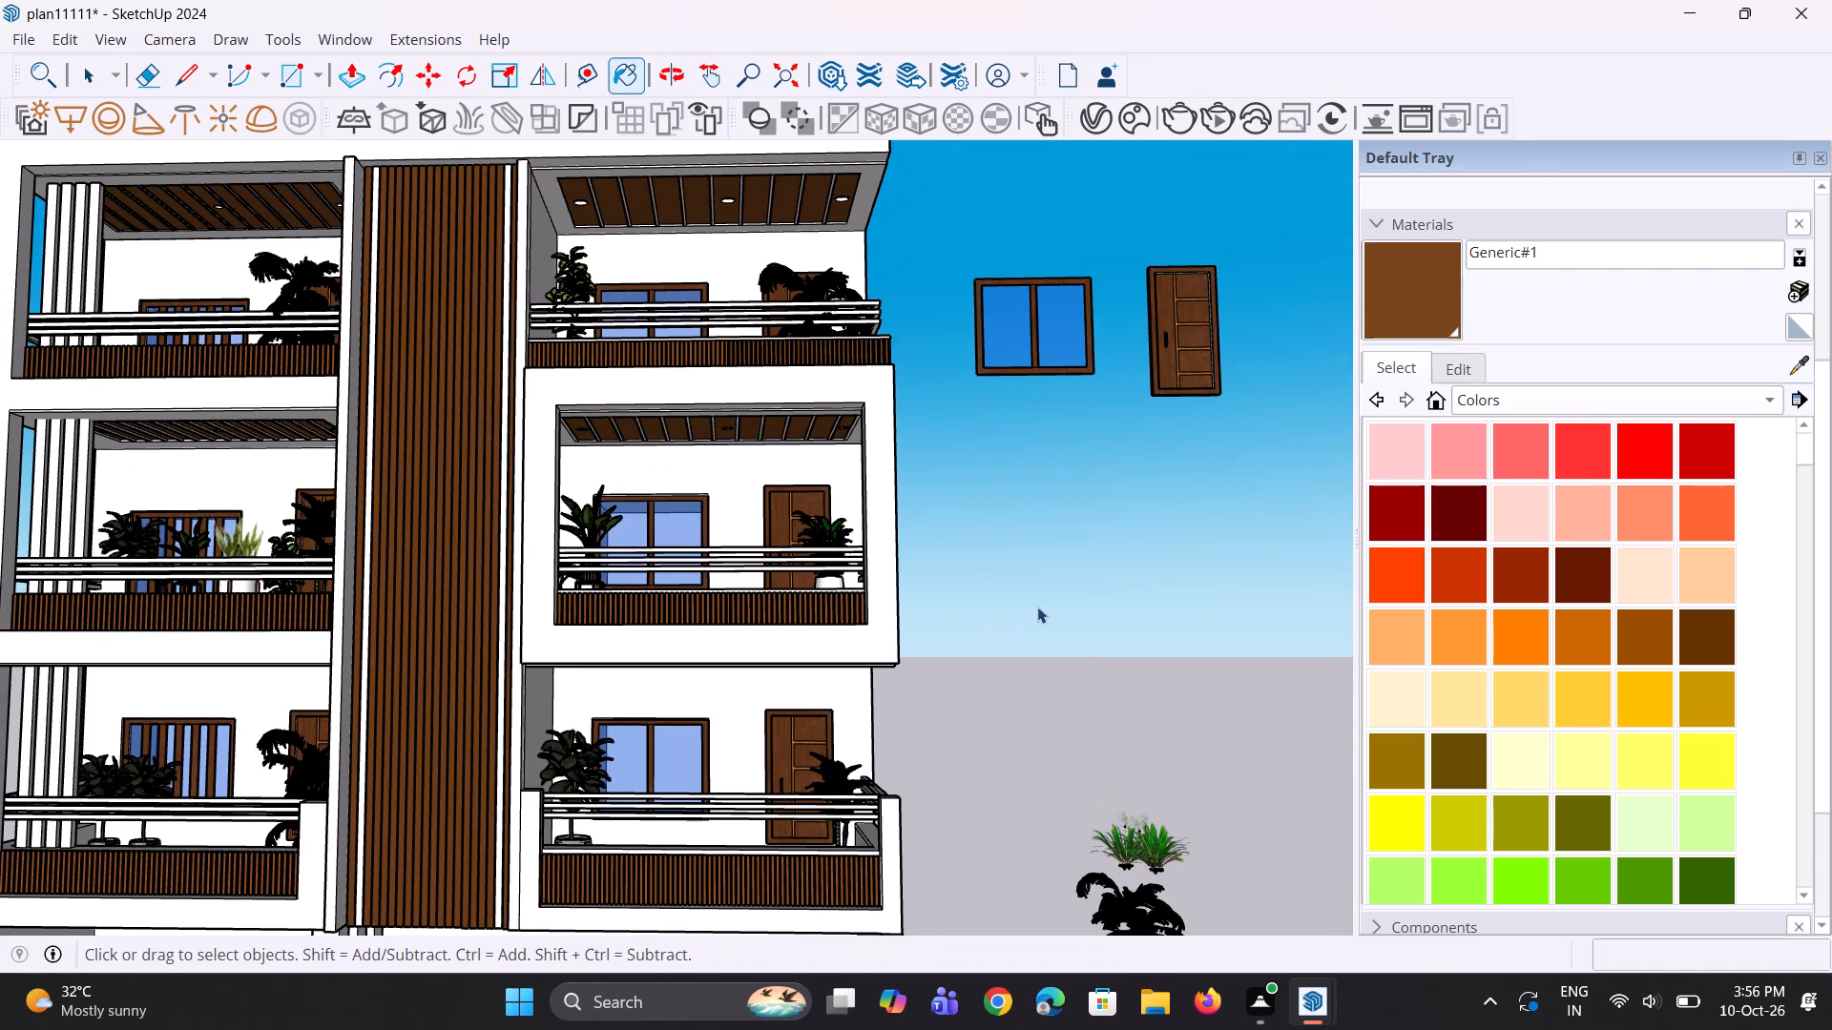
scroll(1001, 489, "down", 4)
scroll(975, 415, "down", 3)
Choose dark grey Color M07 and paint the front faces of the three horizontal front rails on the lowest right balcony.
scroll(1494, 647, "down", 8)
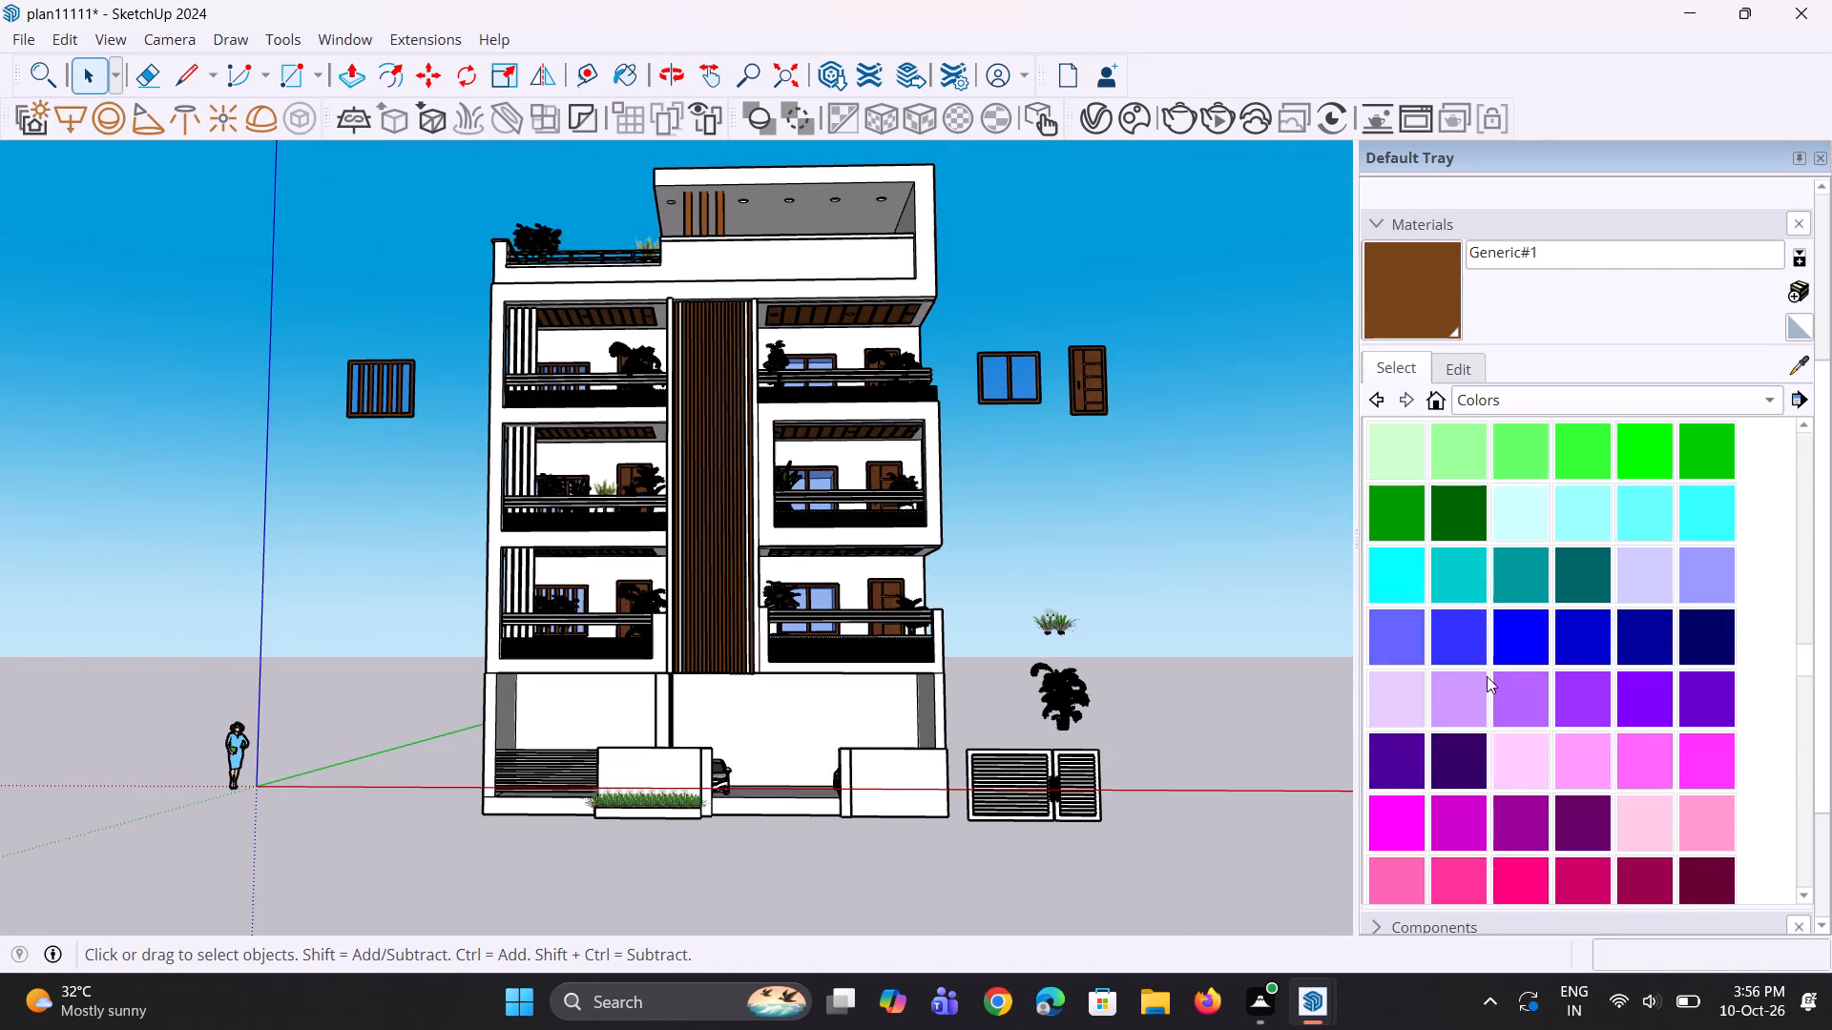
scroll(1487, 676, "down", 7)
left_click(1476, 647)
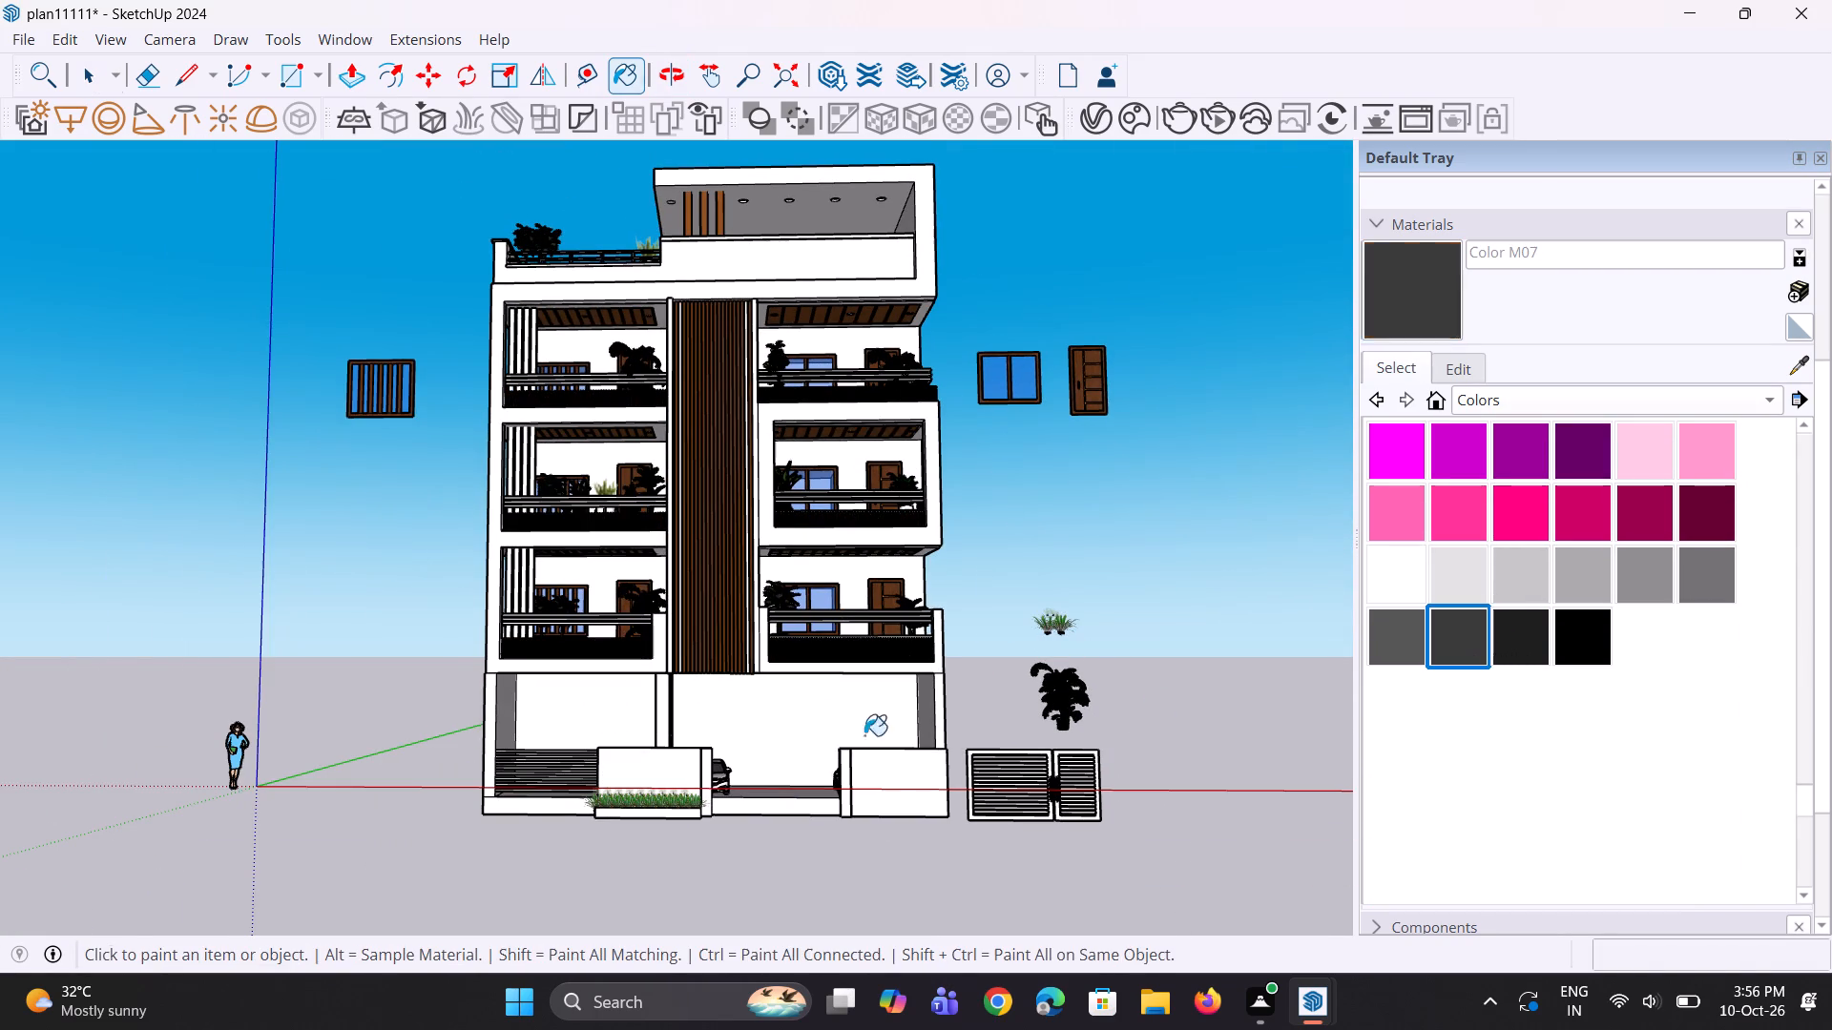
scroll(597, 711, "up", 13)
middle_click_drag(918, 595, 912, 664)
scroll(912, 665, "up", 5)
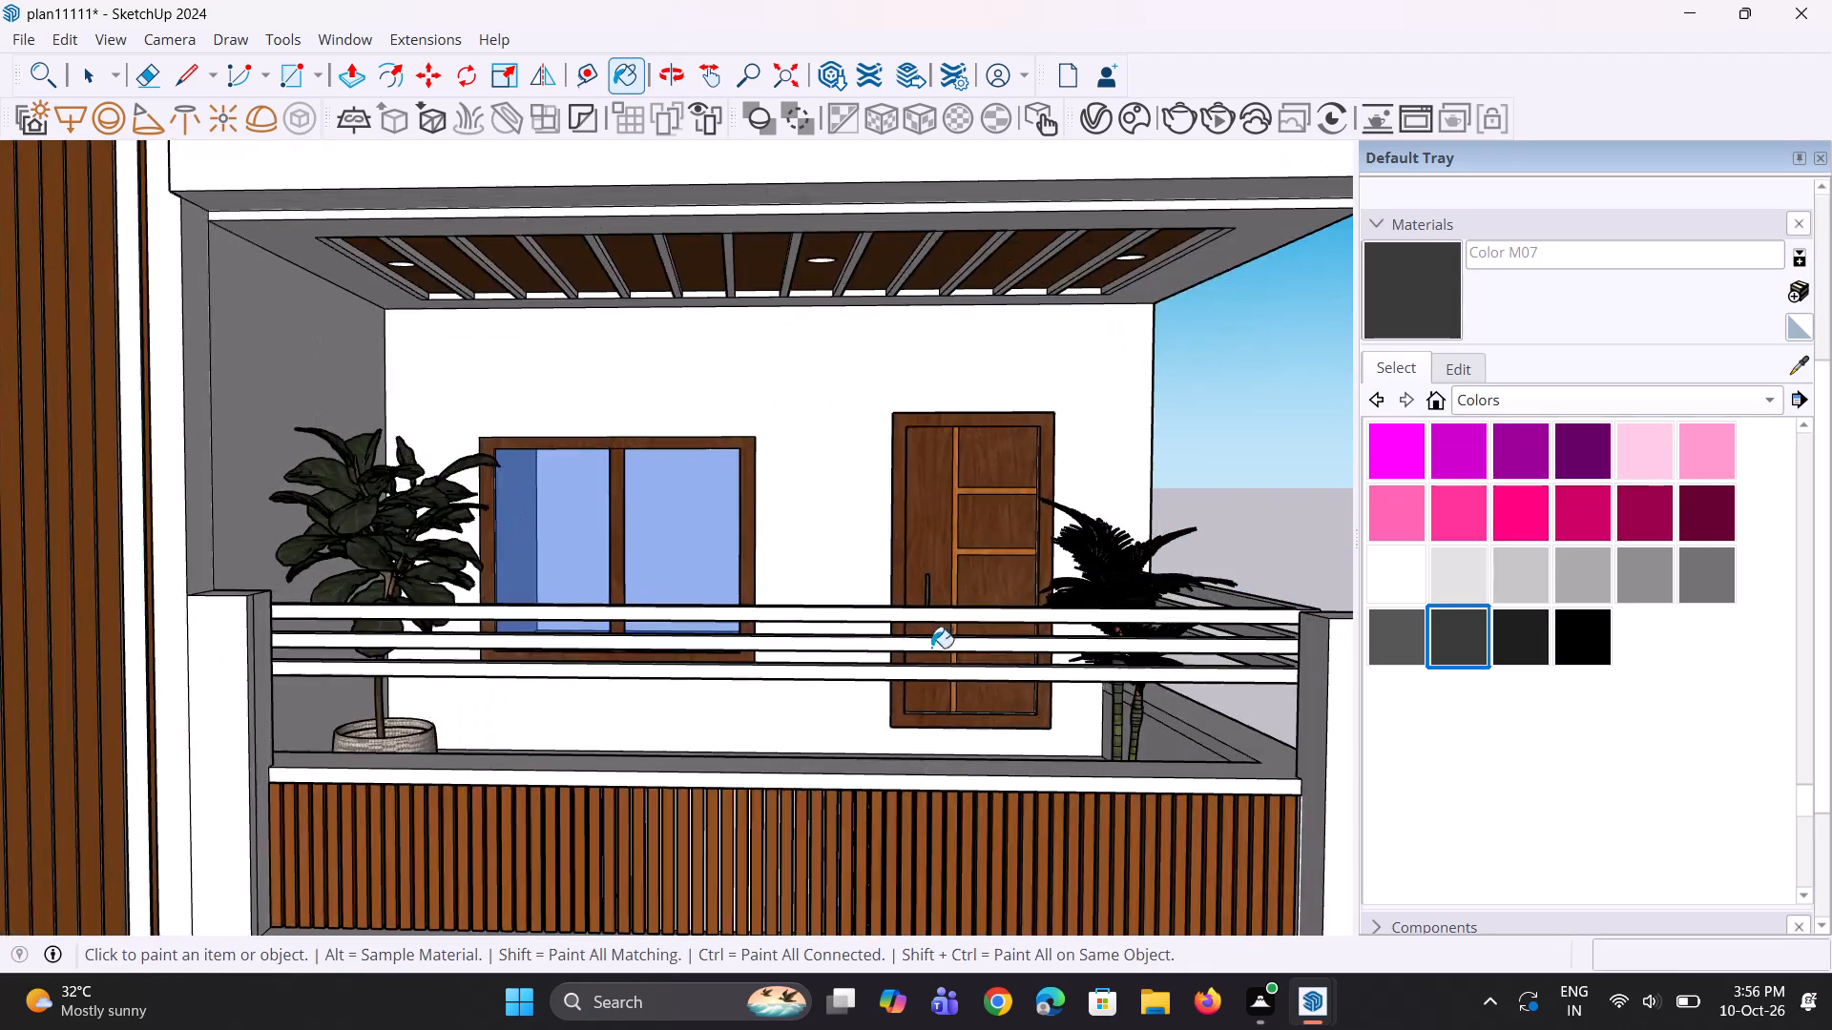
scroll(931, 648, "up", 3)
left_click(987, 597)
left_click(990, 647)
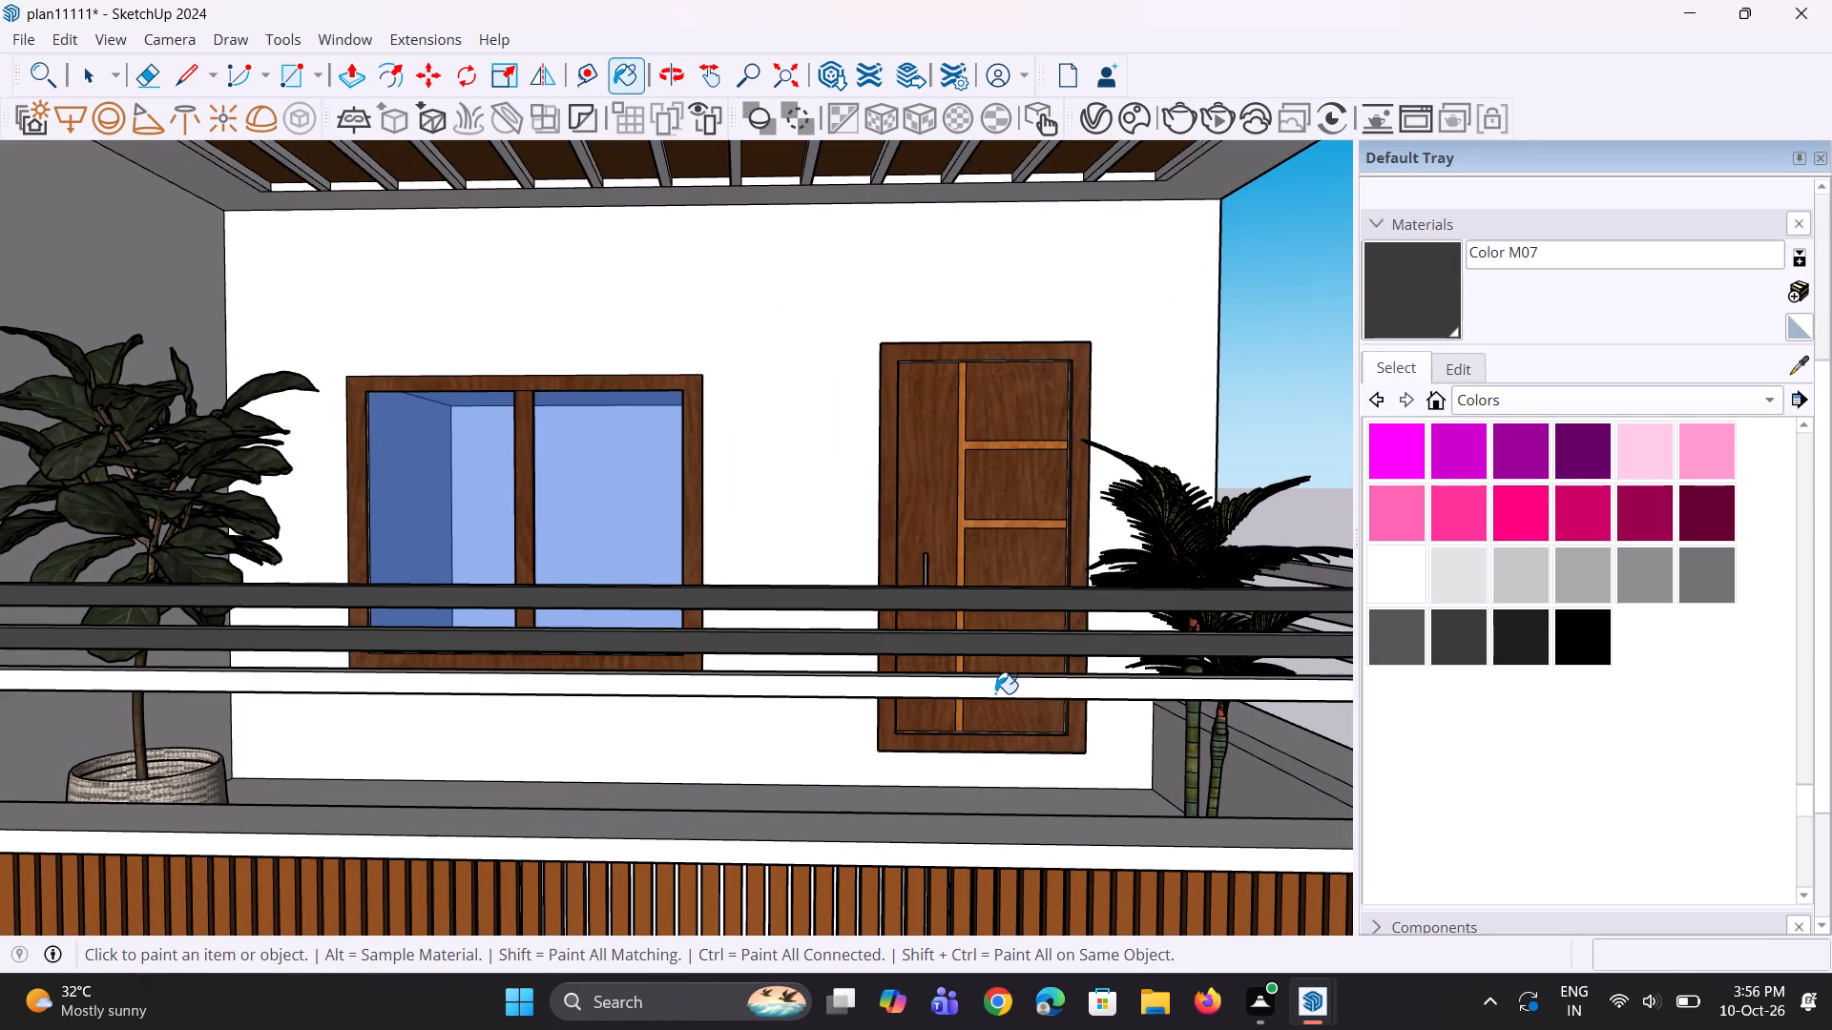
left_click(995, 693)
Paint the top faces of the same three front rails with Color M07.
scroll(930, 642, "down", 1)
middle_click_drag(930, 647, 938, 719)
scroll(961, 674, "up", 7)
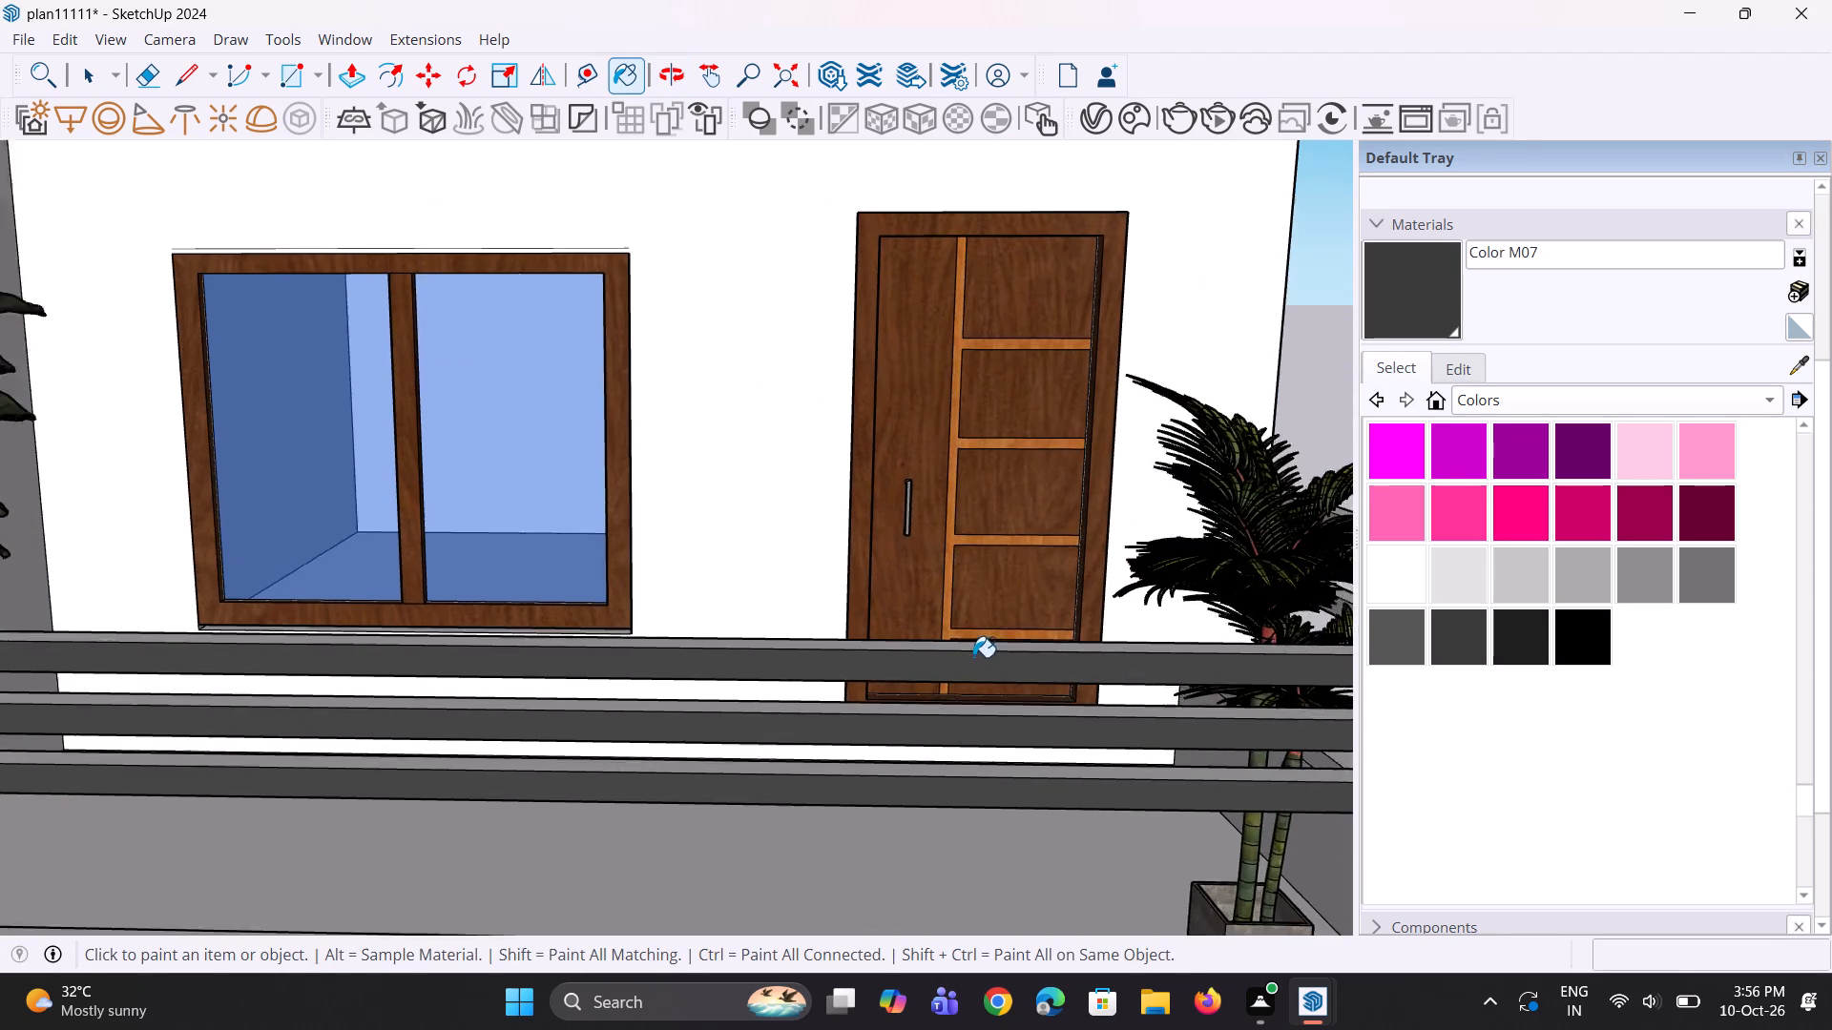
left_click(994, 644)
left_click(1012, 726)
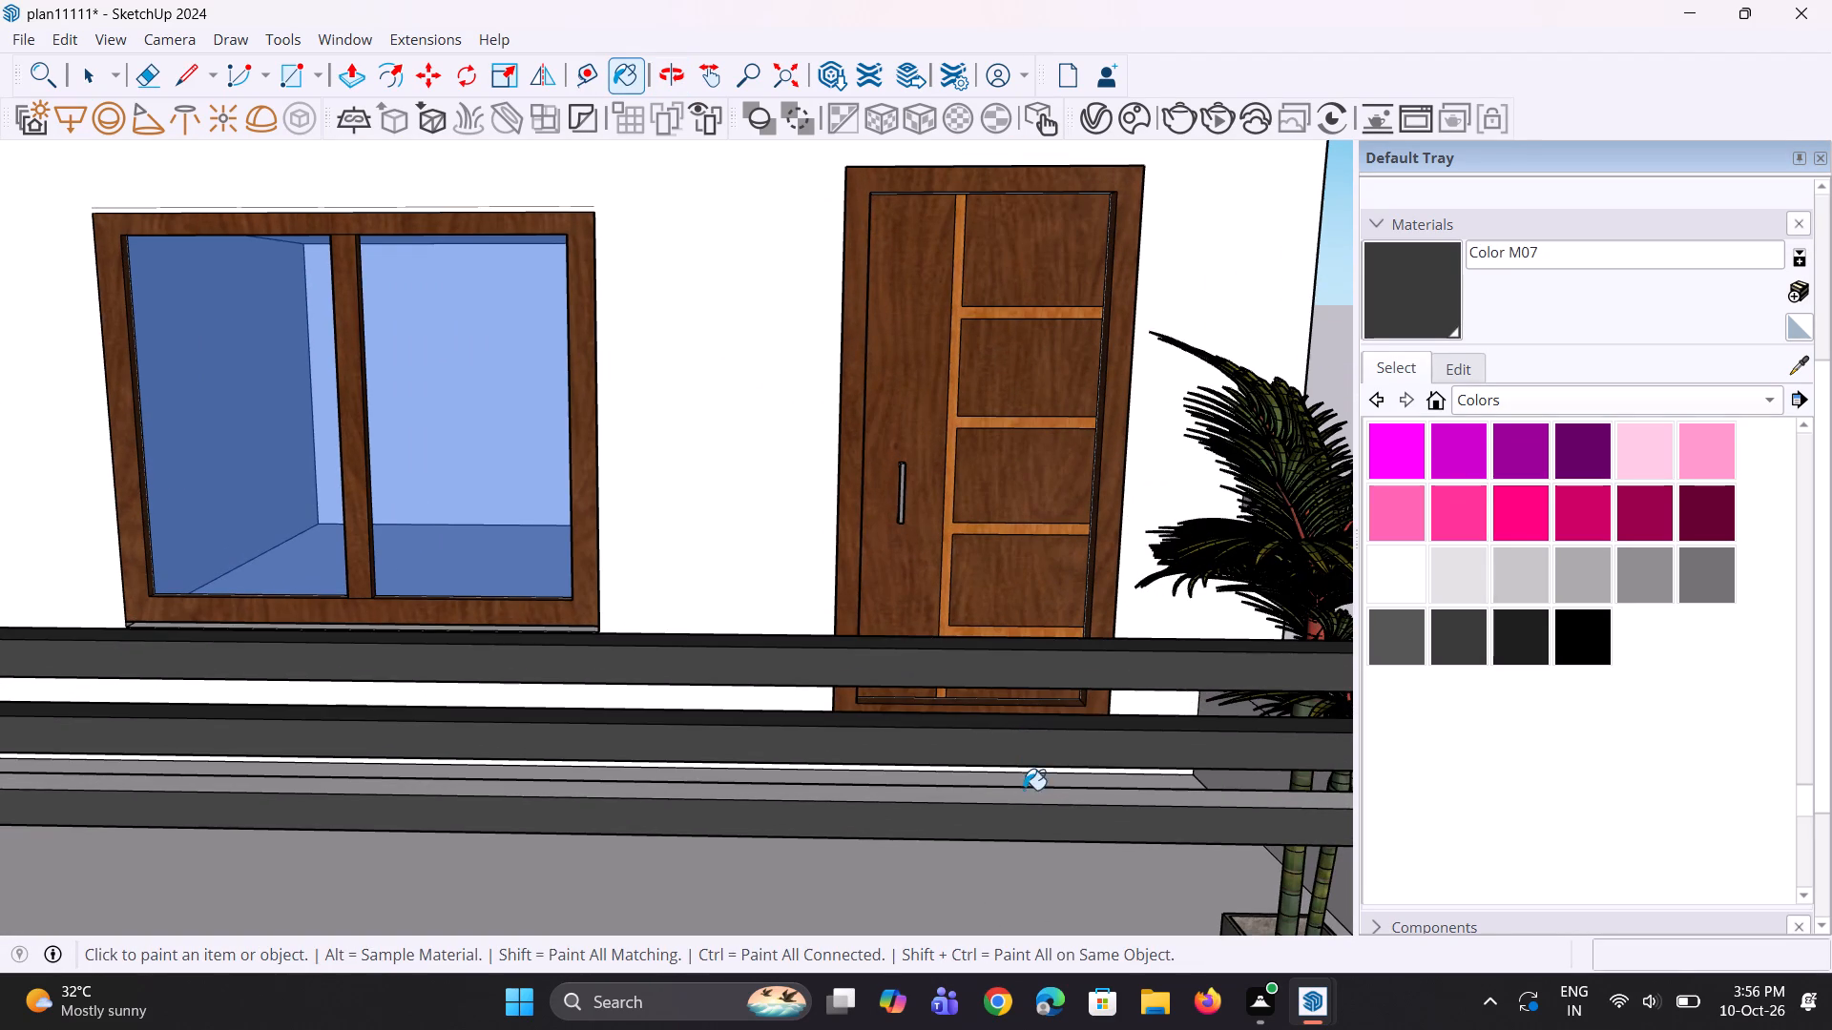
left_click(1027, 802)
Paint the outer faces of the three side rails on the lowest right balcony with Color M07.
scroll(999, 771, "down", 4)
scroll(948, 713, "down", 10)
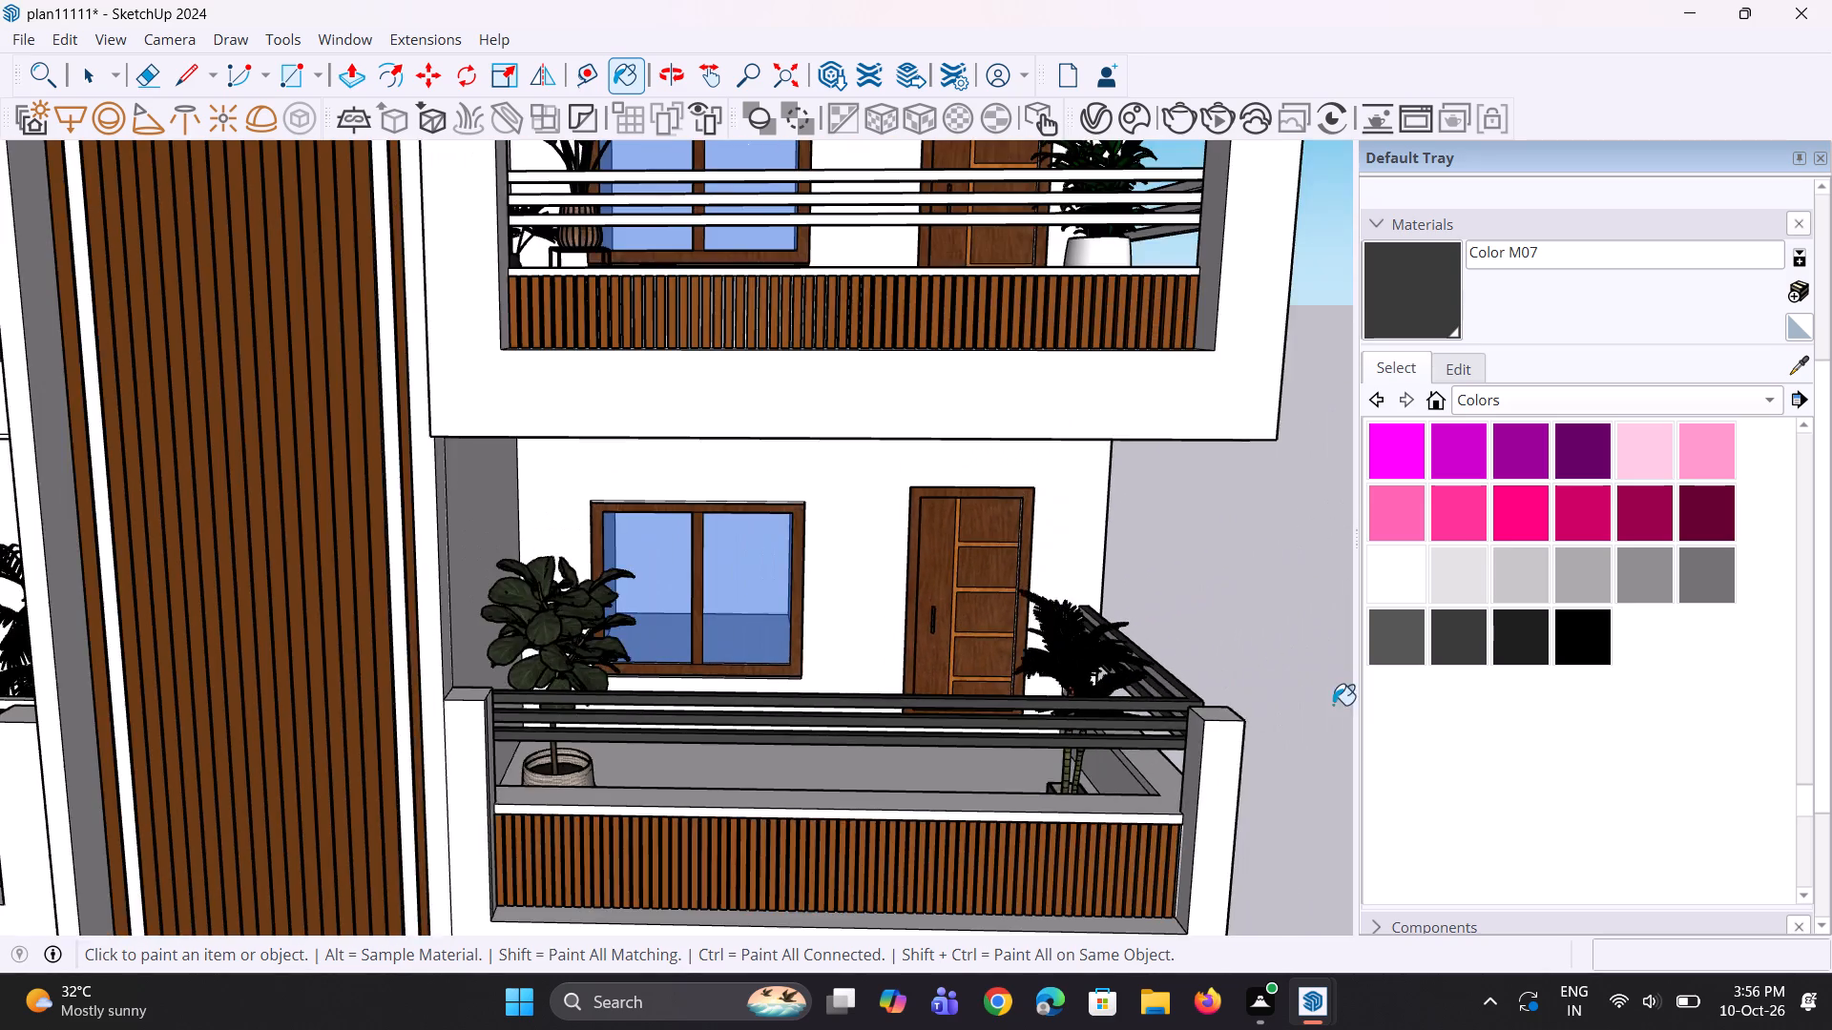
middle_click_drag(1331, 709, 865, 718)
scroll(945, 854, "up", 10)
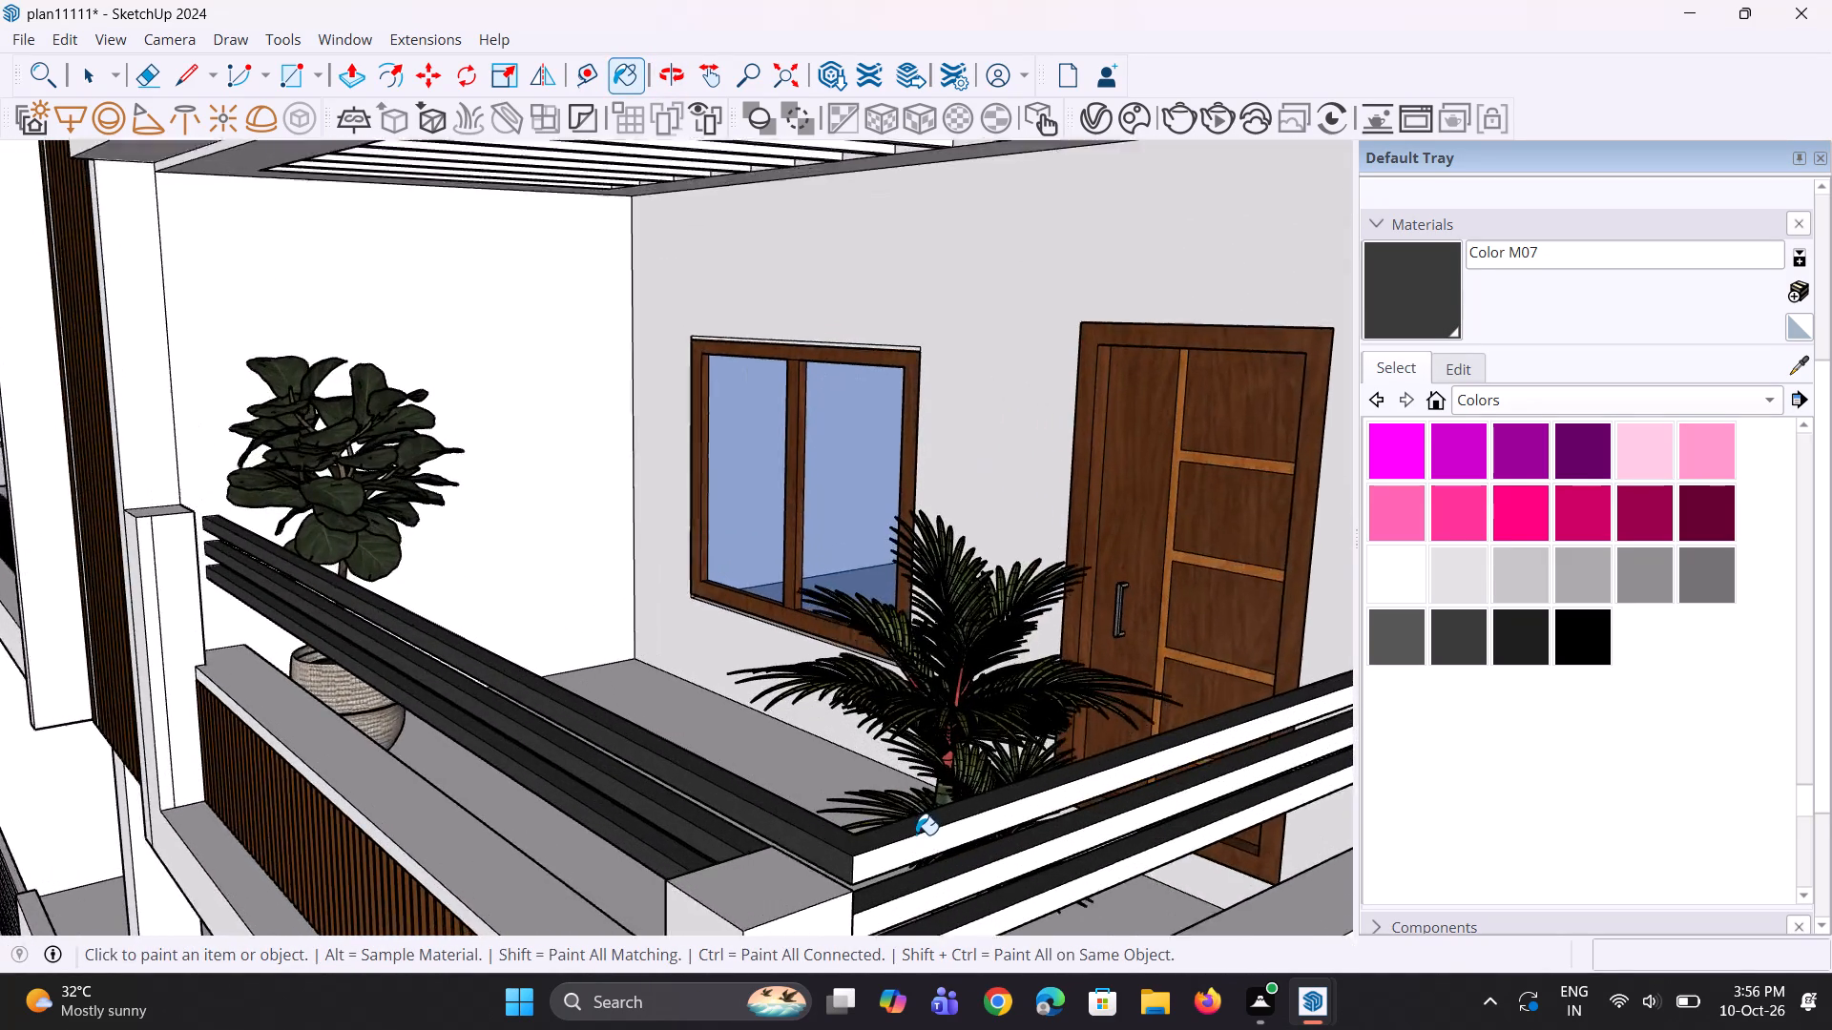
scroll(916, 834, "up", 1)
left_click(925, 817)
left_click(926, 837)
left_click(1010, 882)
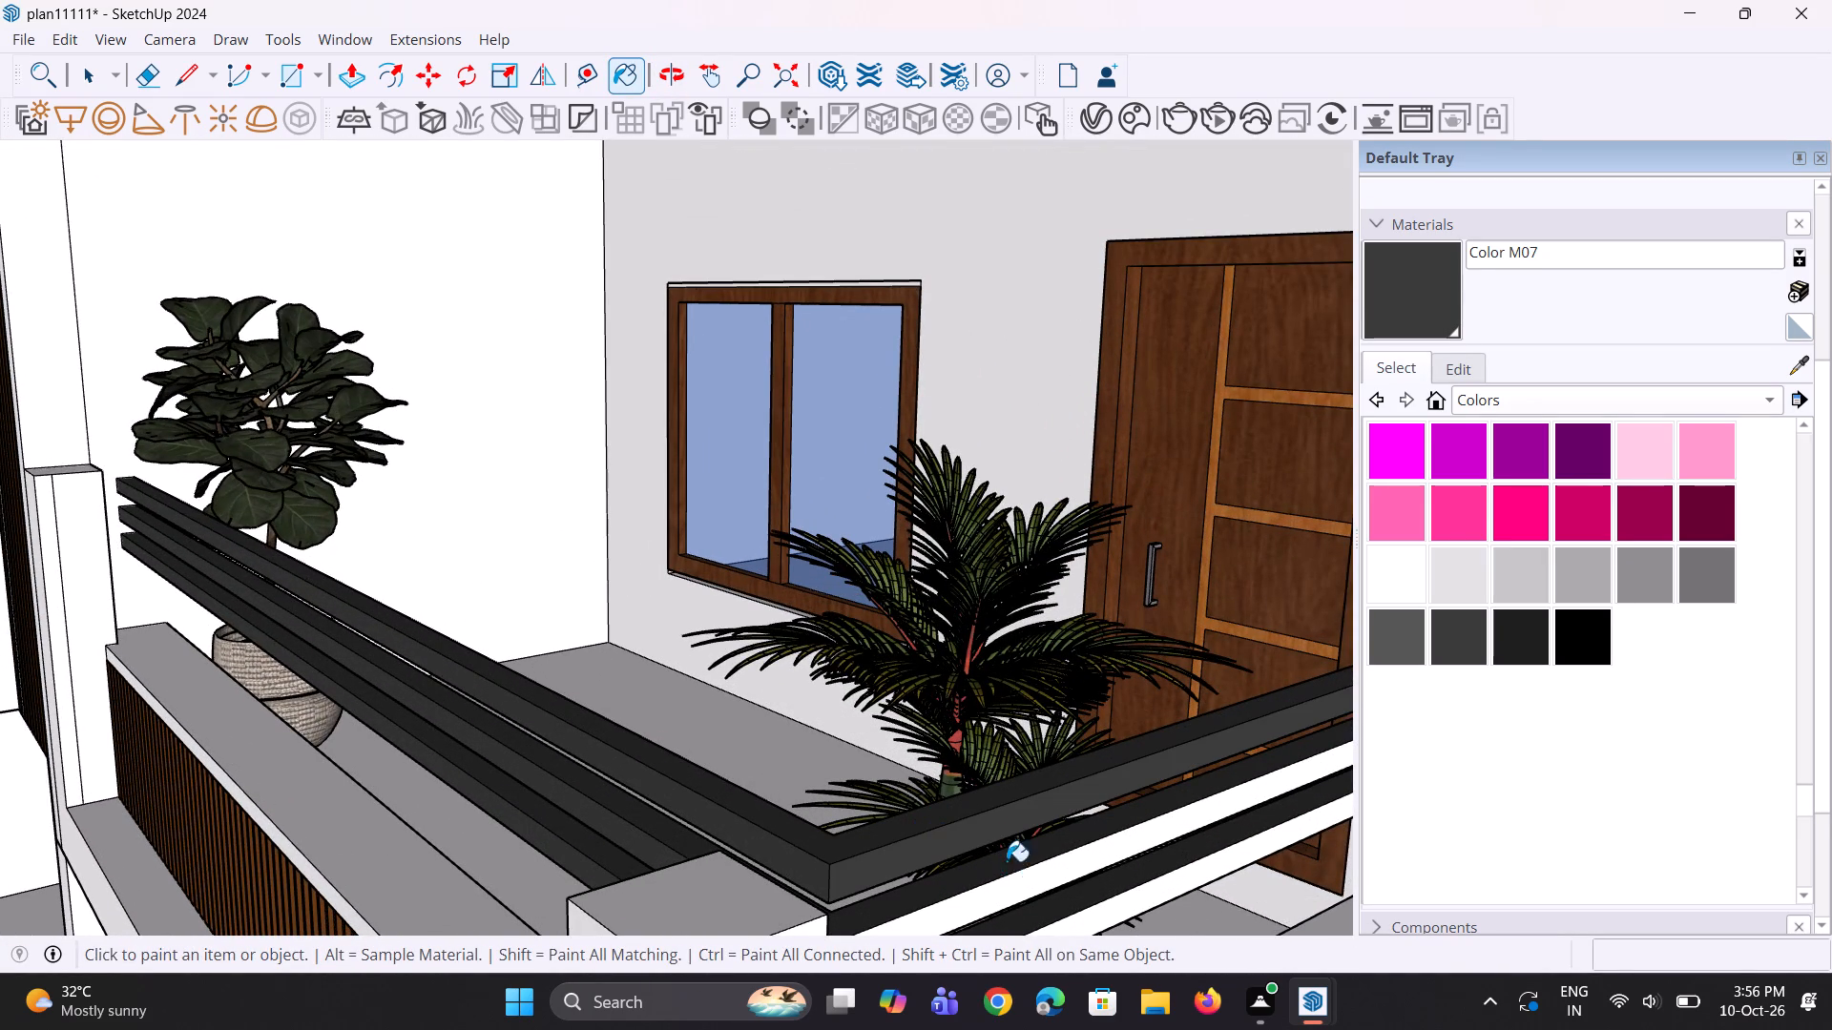
scroll(997, 796, "down", 5)
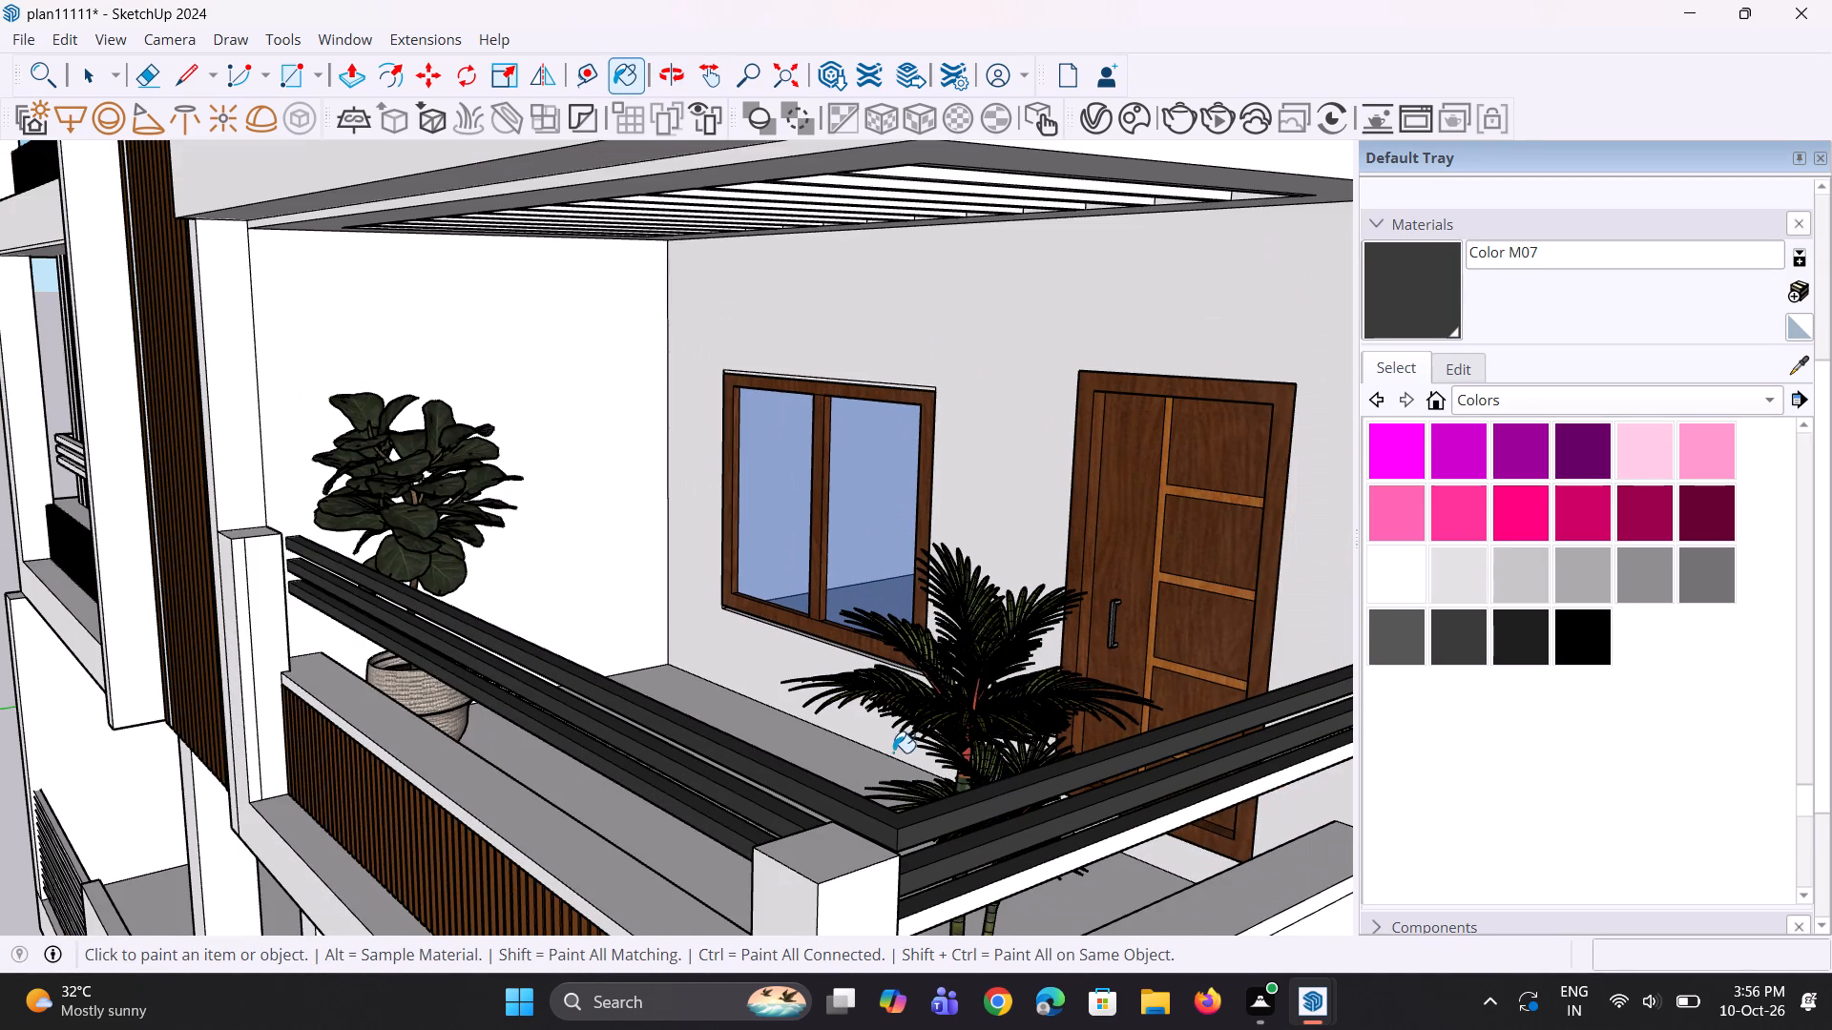
scroll(893, 752, "down", 3)
scroll(1010, 824, "up", 7)
left_click(955, 827)
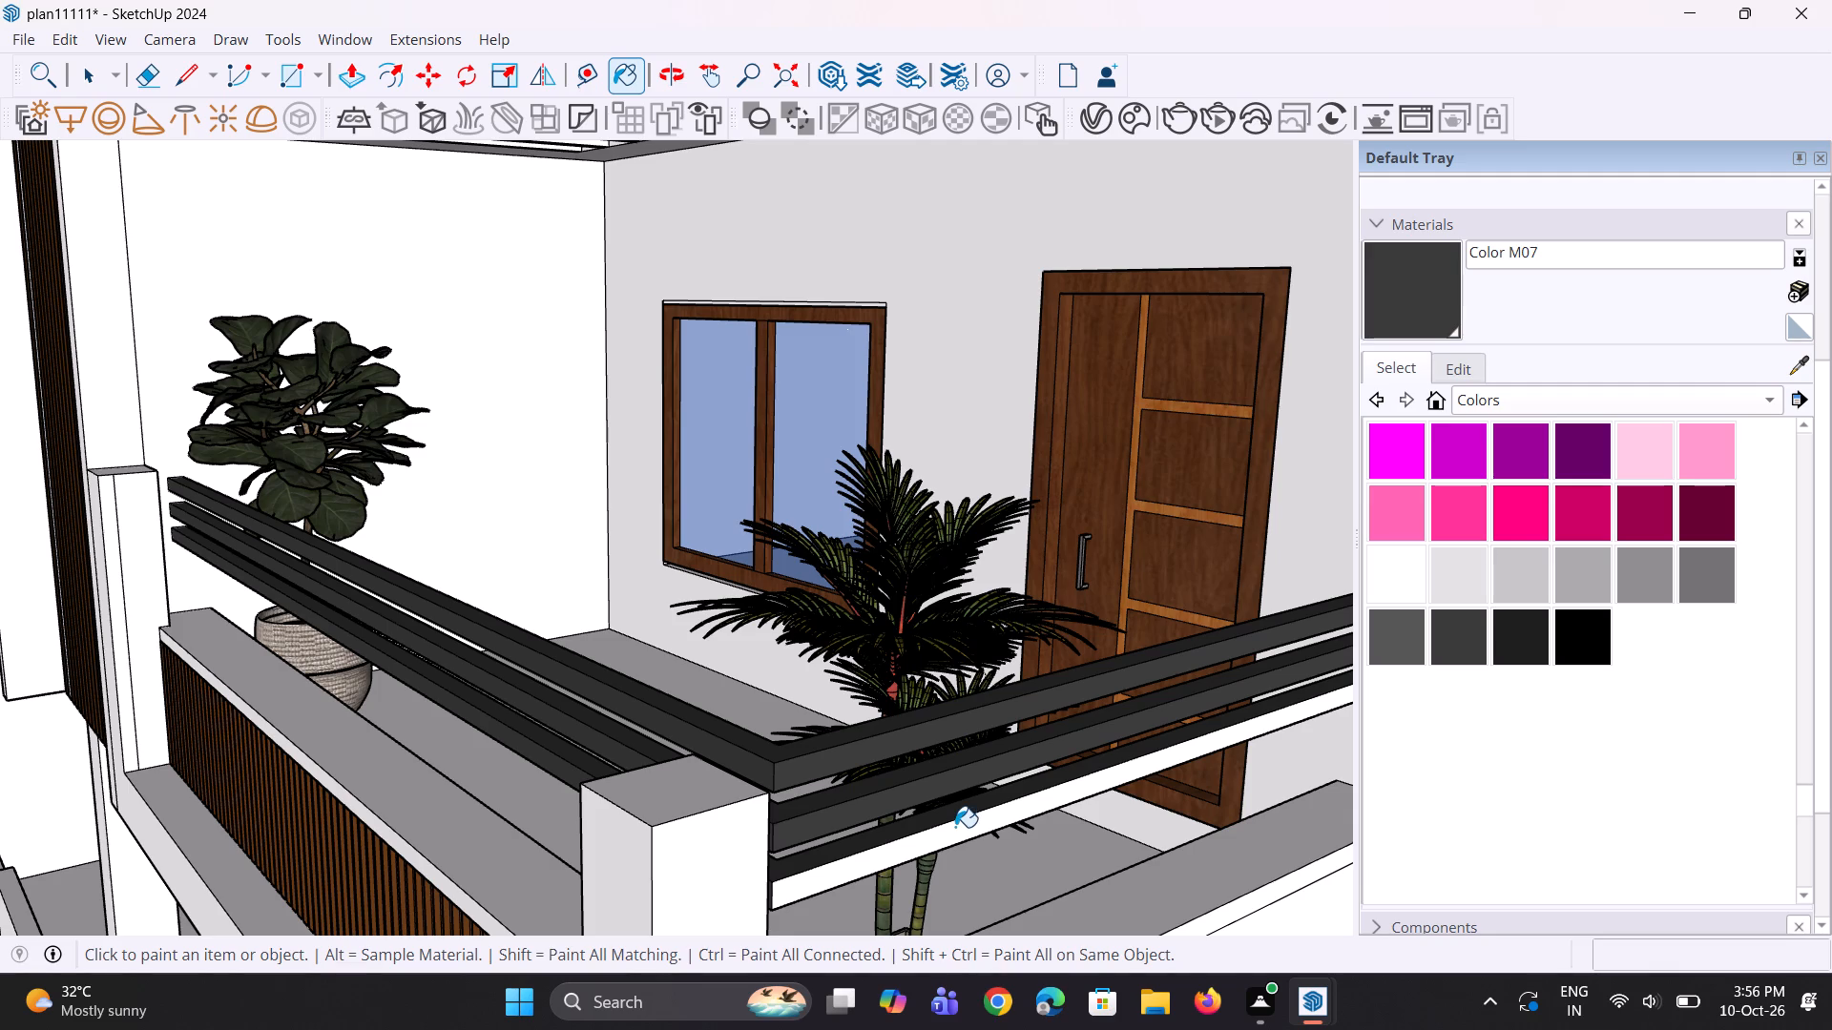
Paint the inner faces of the three front rails on the lowest right balcony with Color M07.
middle_click_drag(953, 826, 800, 854)
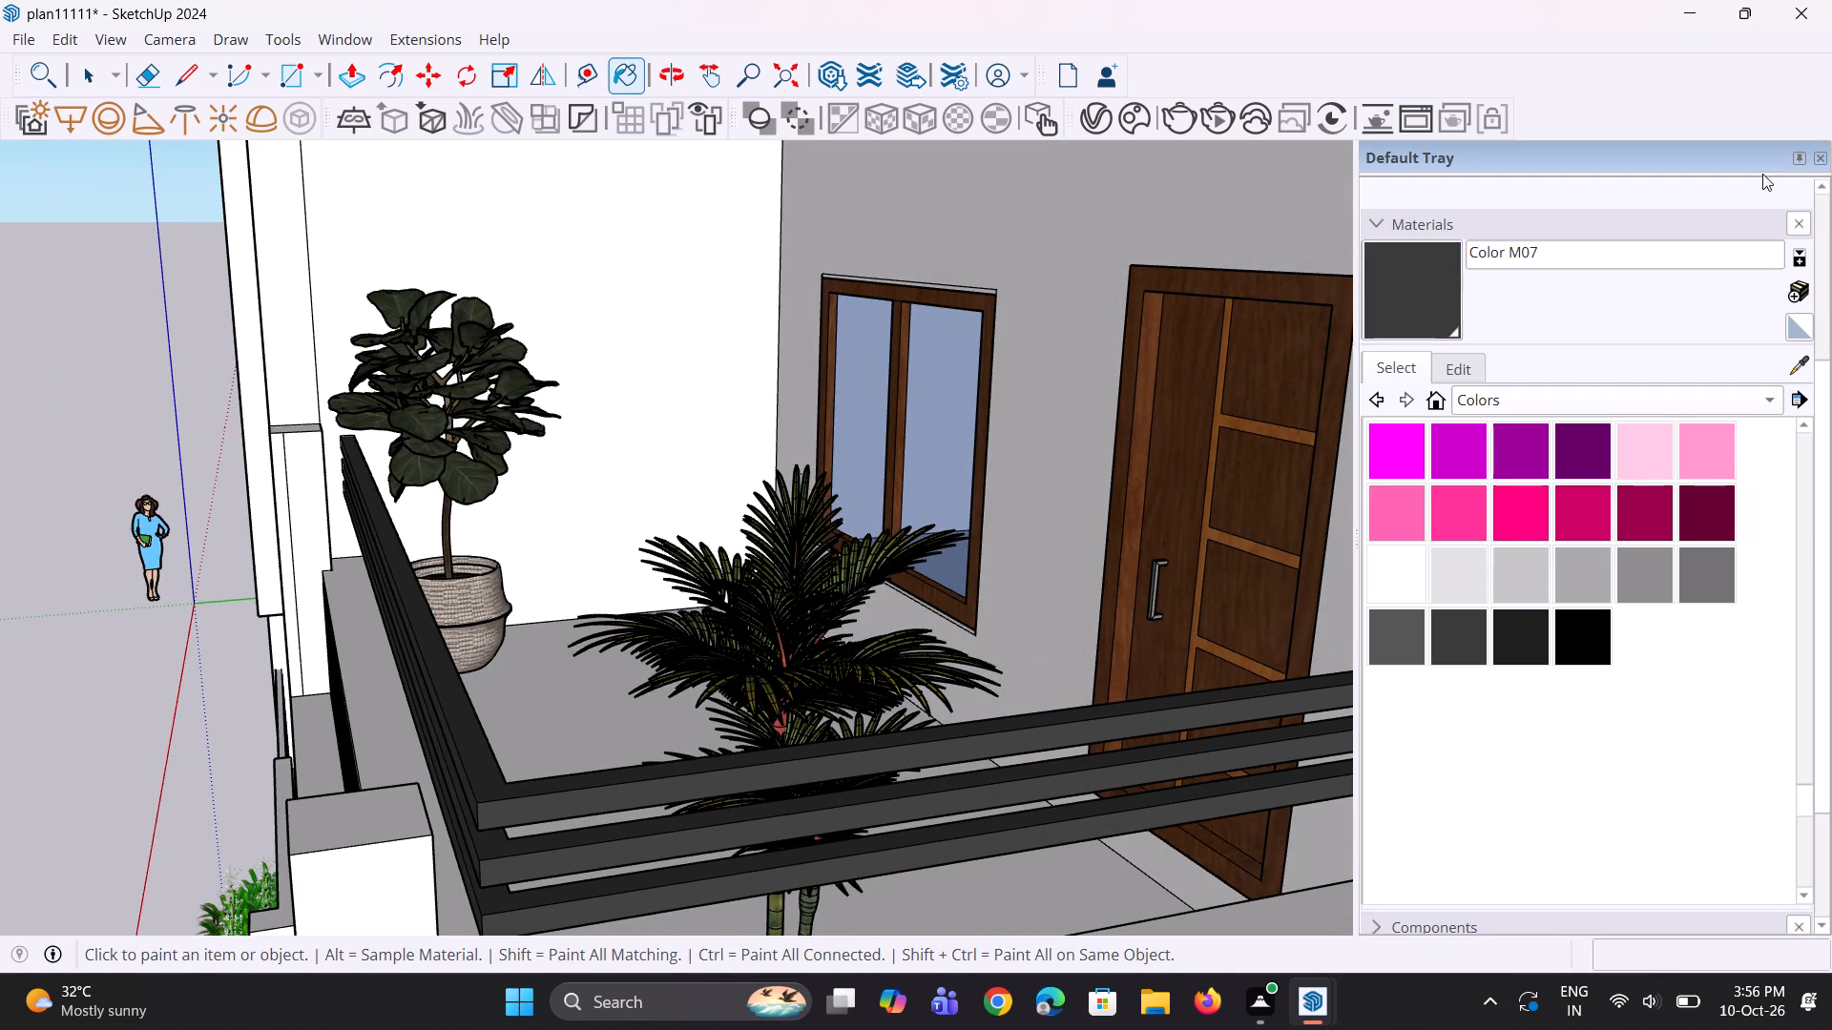
scroll(1276, 491, "down", 4)
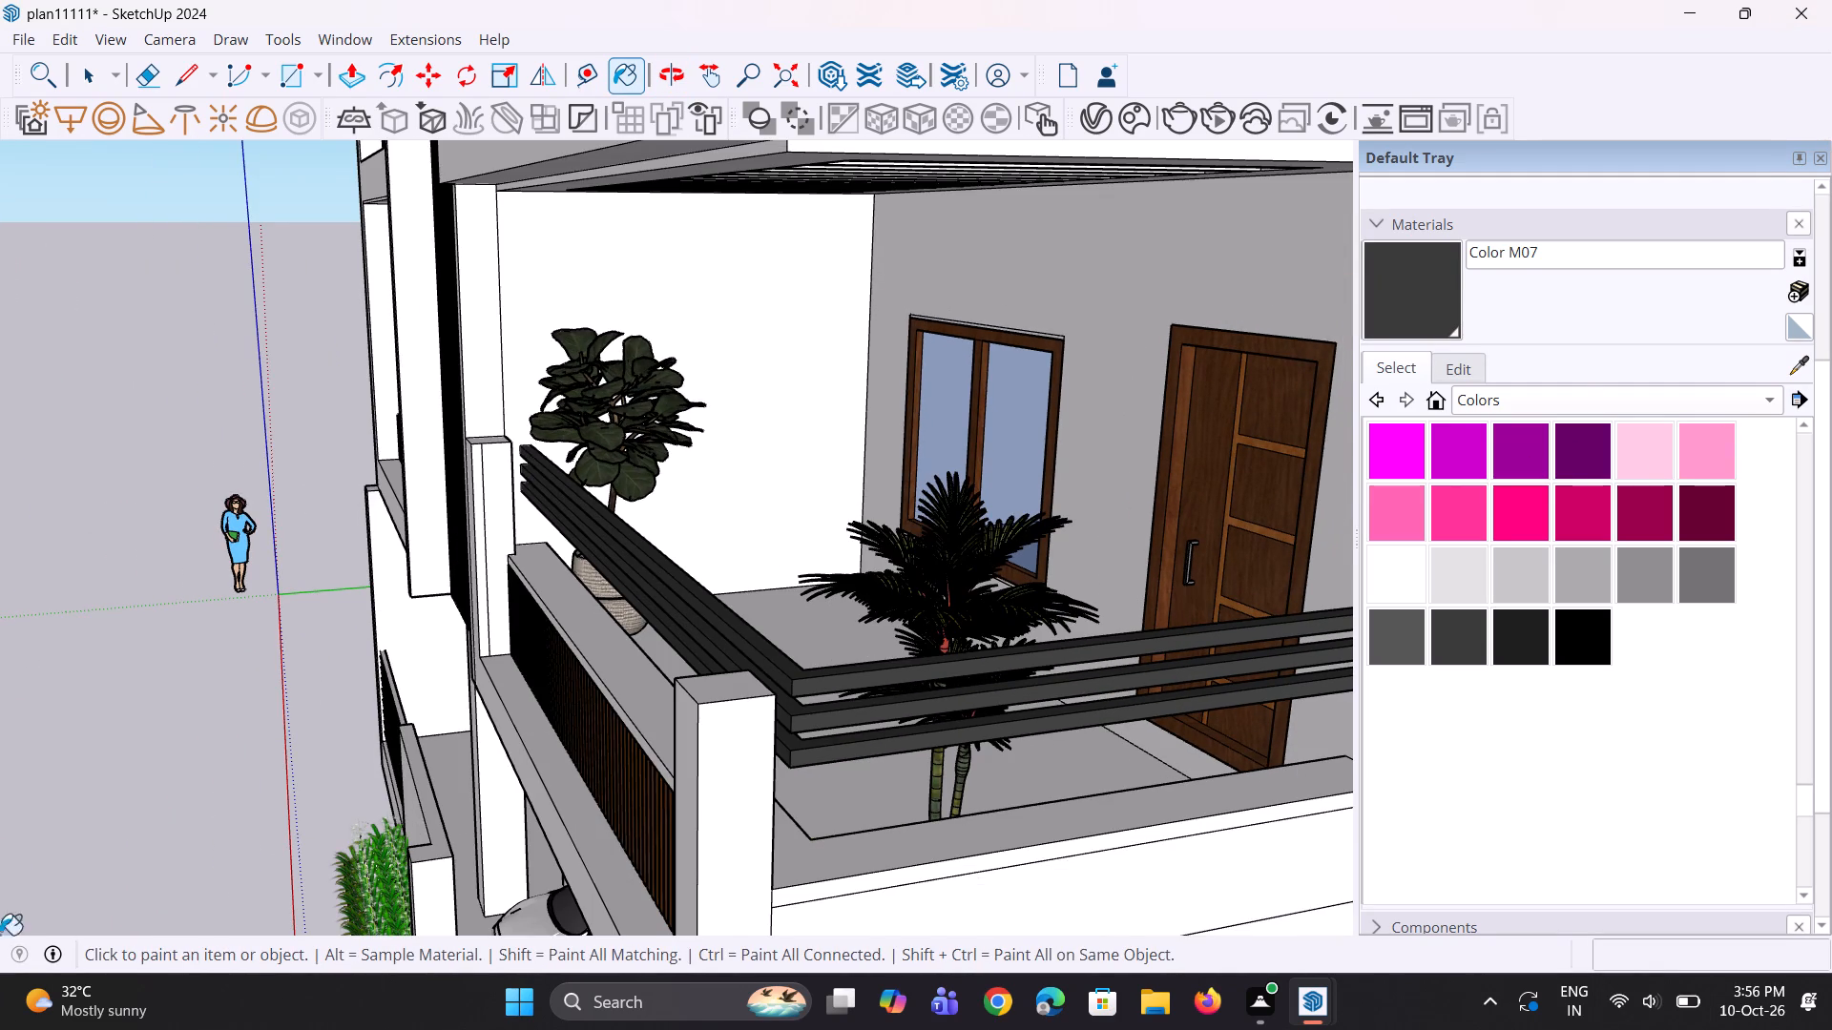
middle_click_drag(767, 756, 359, 777)
scroll(404, 730, "up", 5)
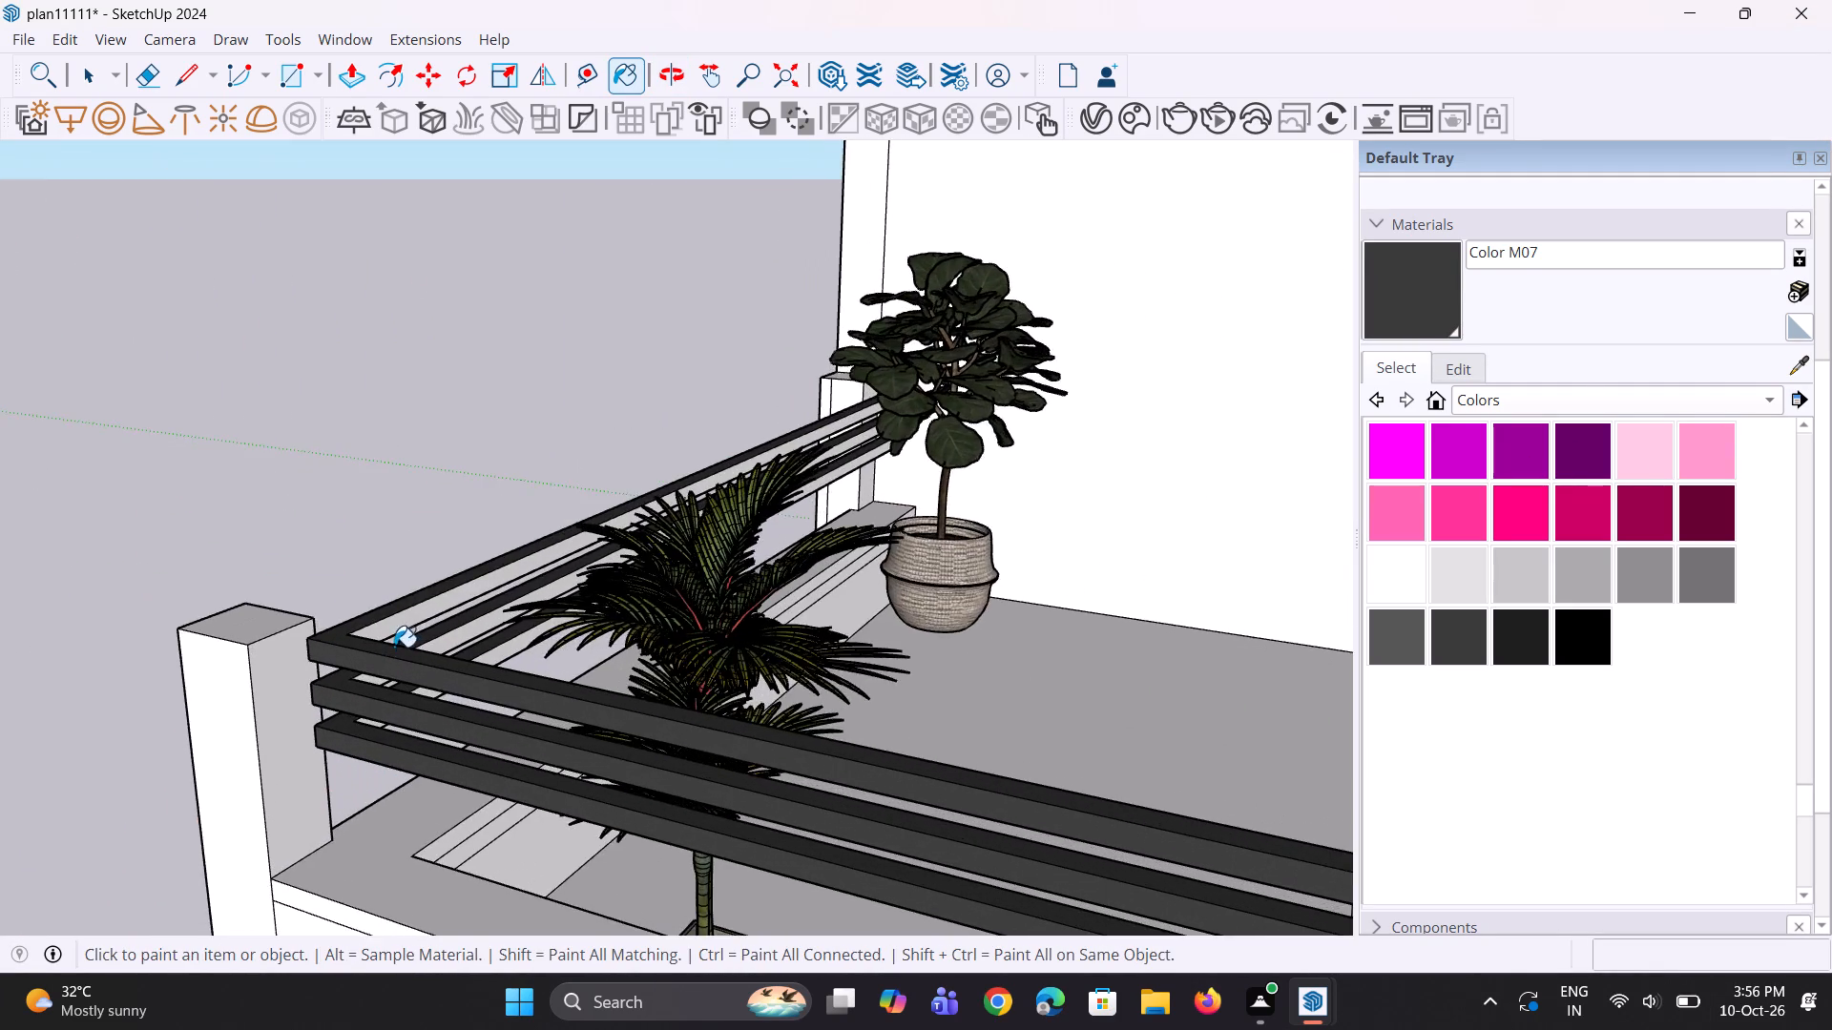
scroll(394, 647, "up", 7)
left_click(416, 601)
left_click(509, 651)
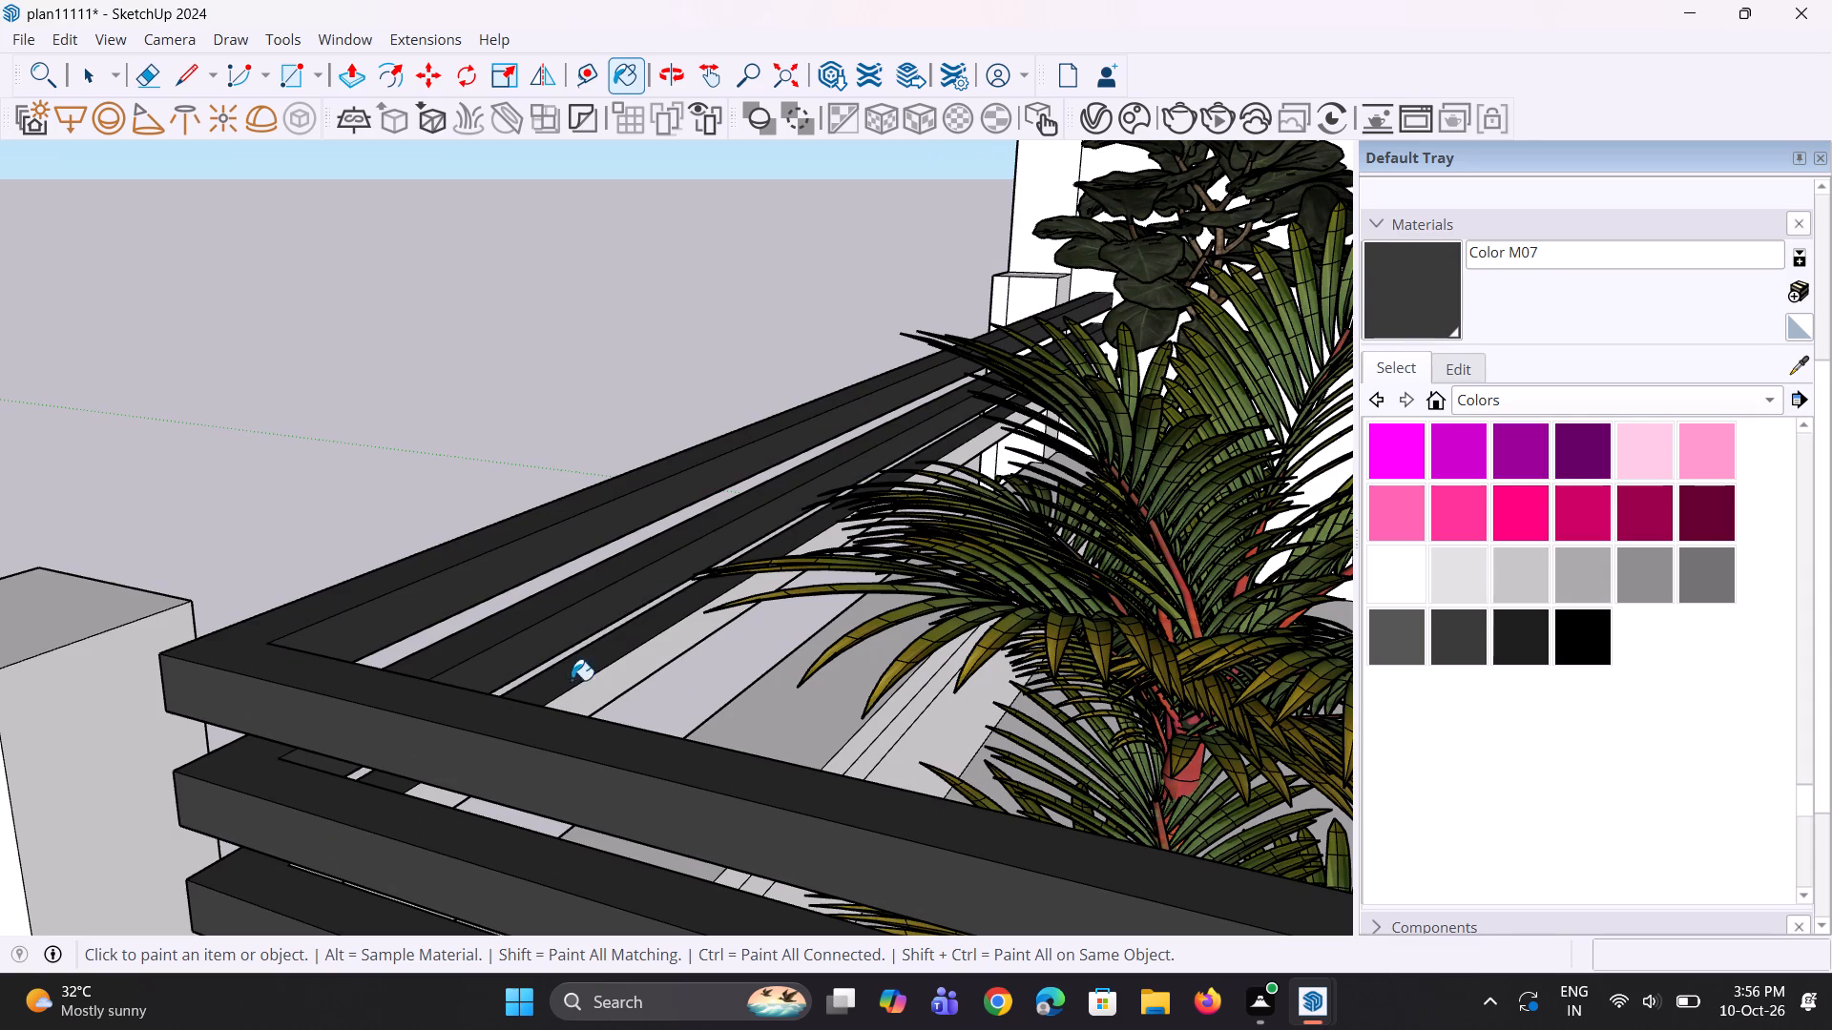
left_click(636, 704)
middle_click_drag(652, 692, 632, 814)
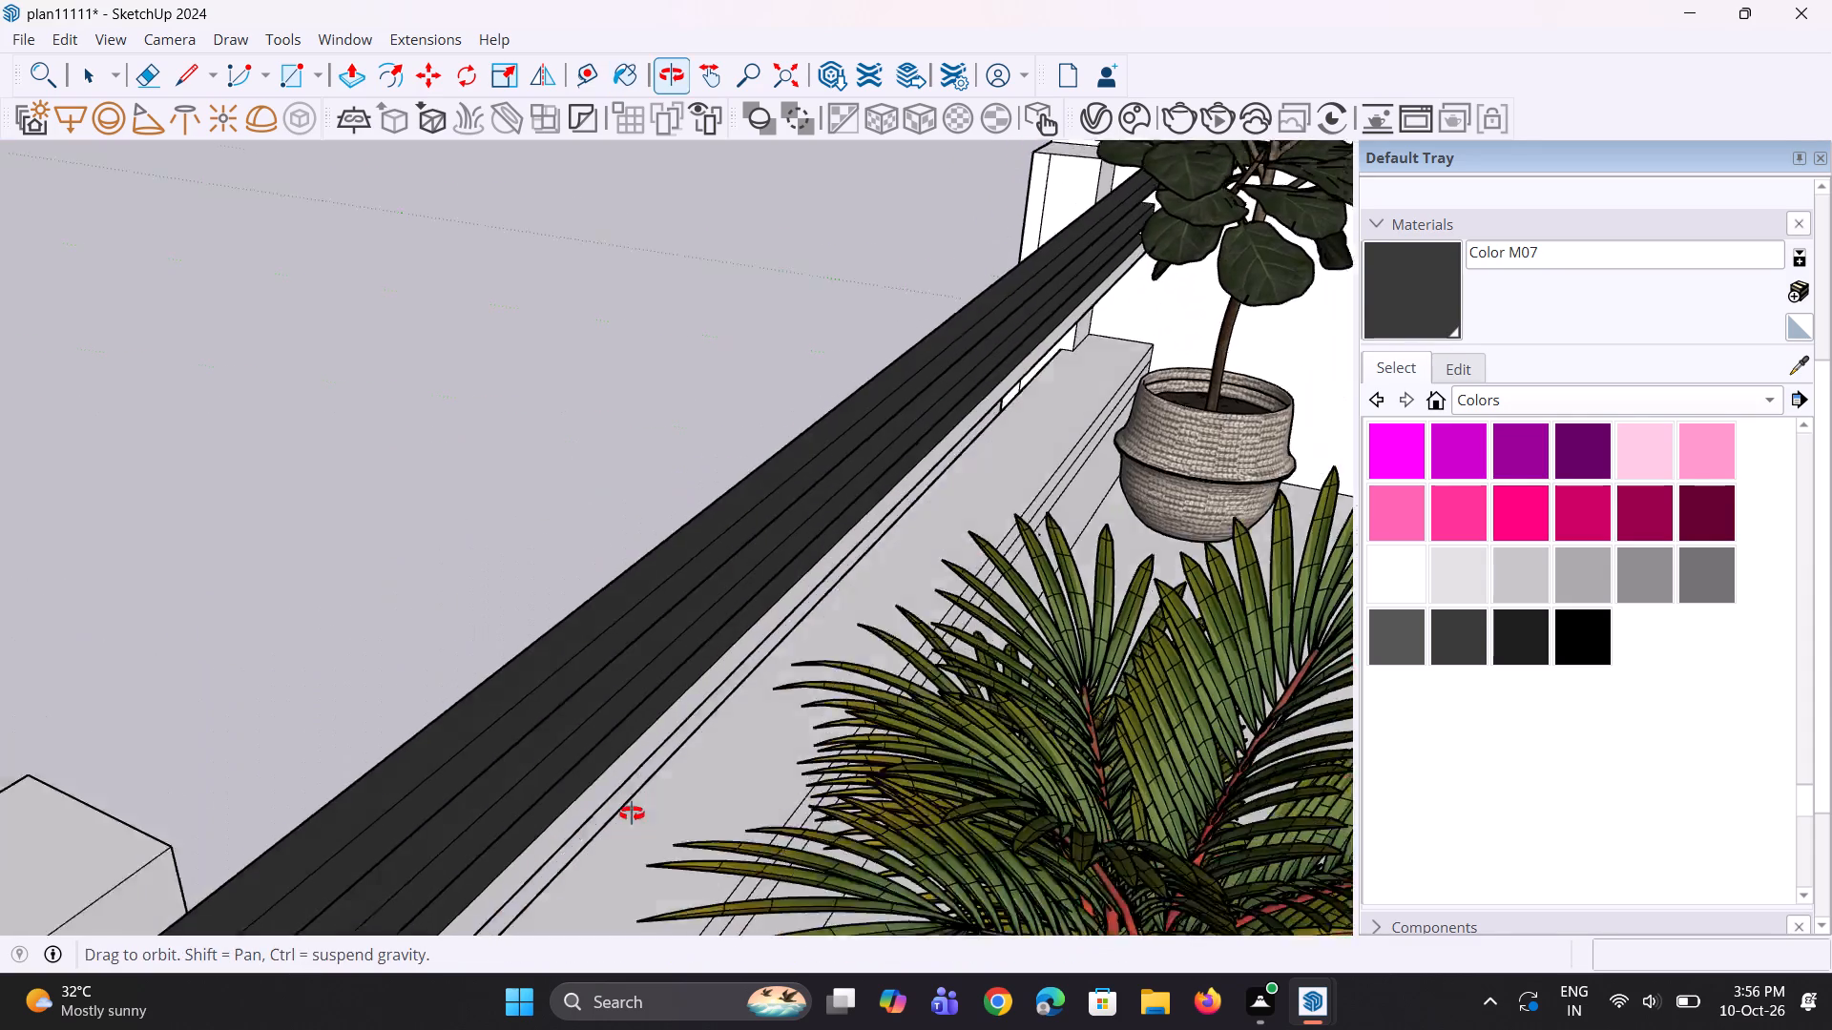
scroll(618, 755, "up", 1)
middle_click_drag(620, 751, 599, 678)
scroll(585, 705, "up", 3)
left_click(548, 690)
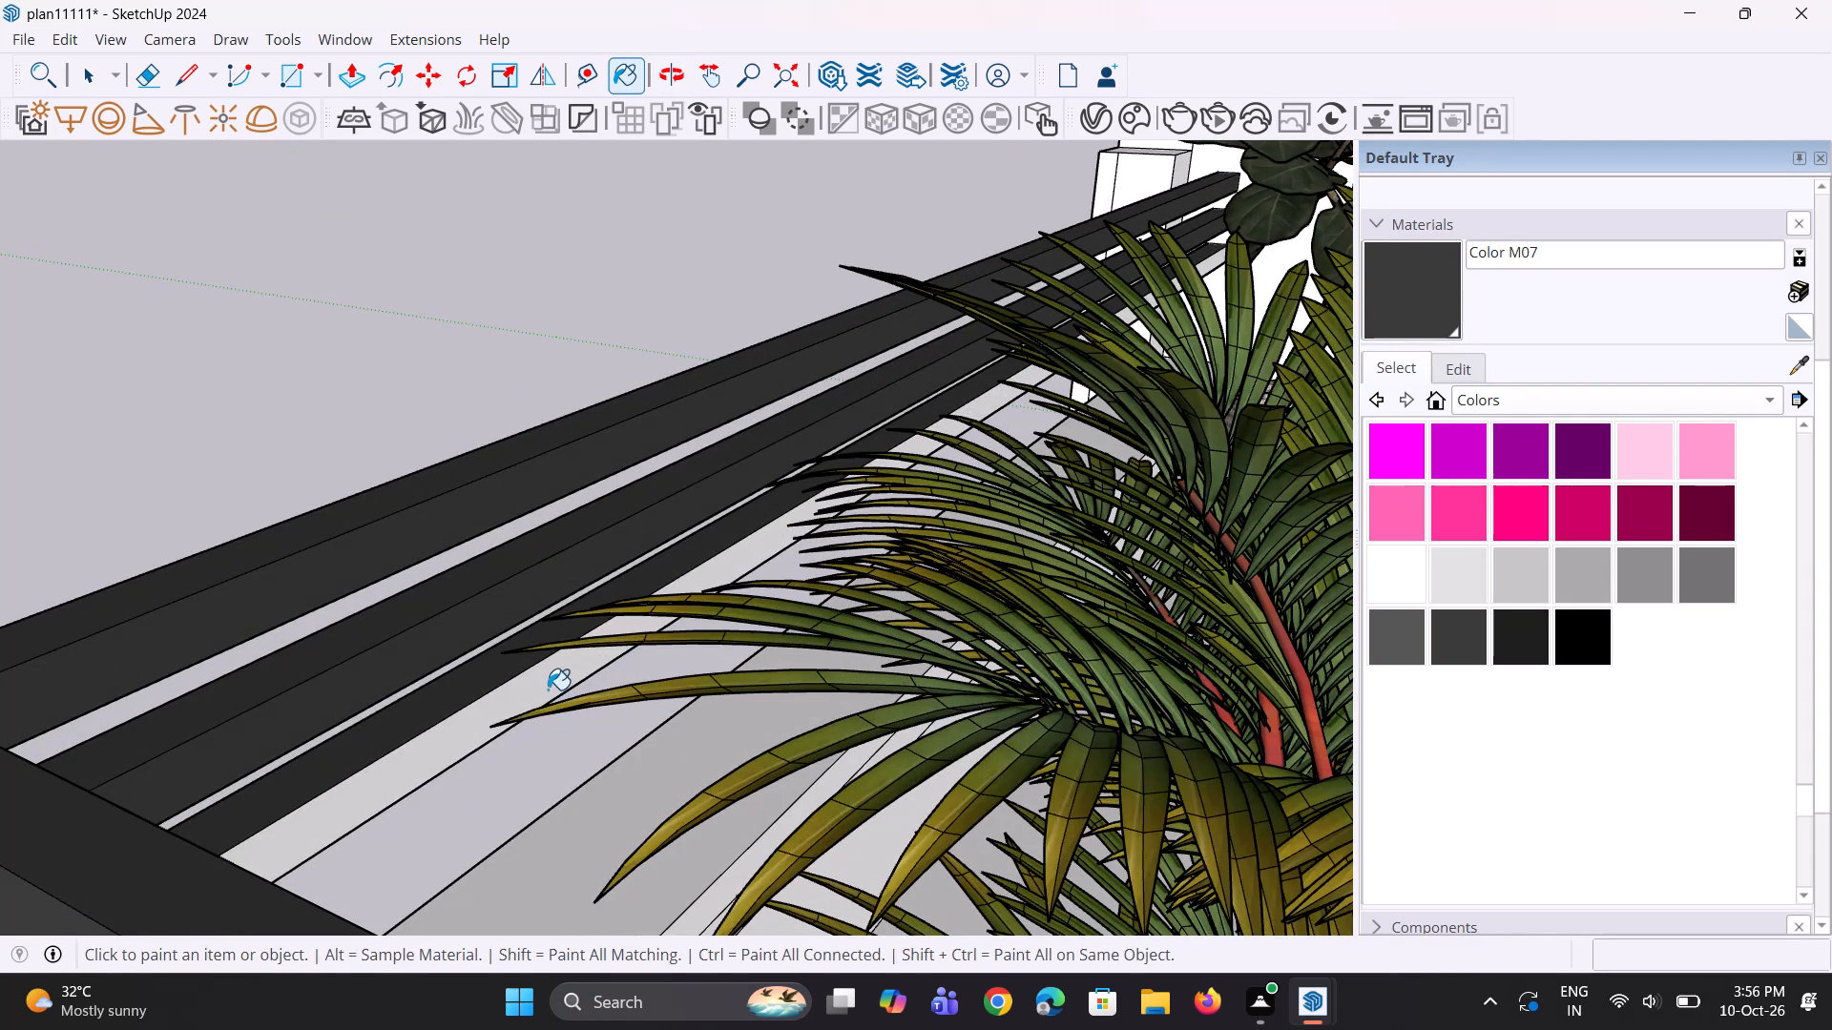
Paint the inner faces of the three side rails on the lowest right balcony with Color M07.
scroll(510, 703, "down", 4)
middle_click_drag(495, 727, 1058, 755)
scroll(666, 610, "down", 4)
scroll(582, 634, "down", 4)
middle_click_drag(632, 647, 1121, 760)
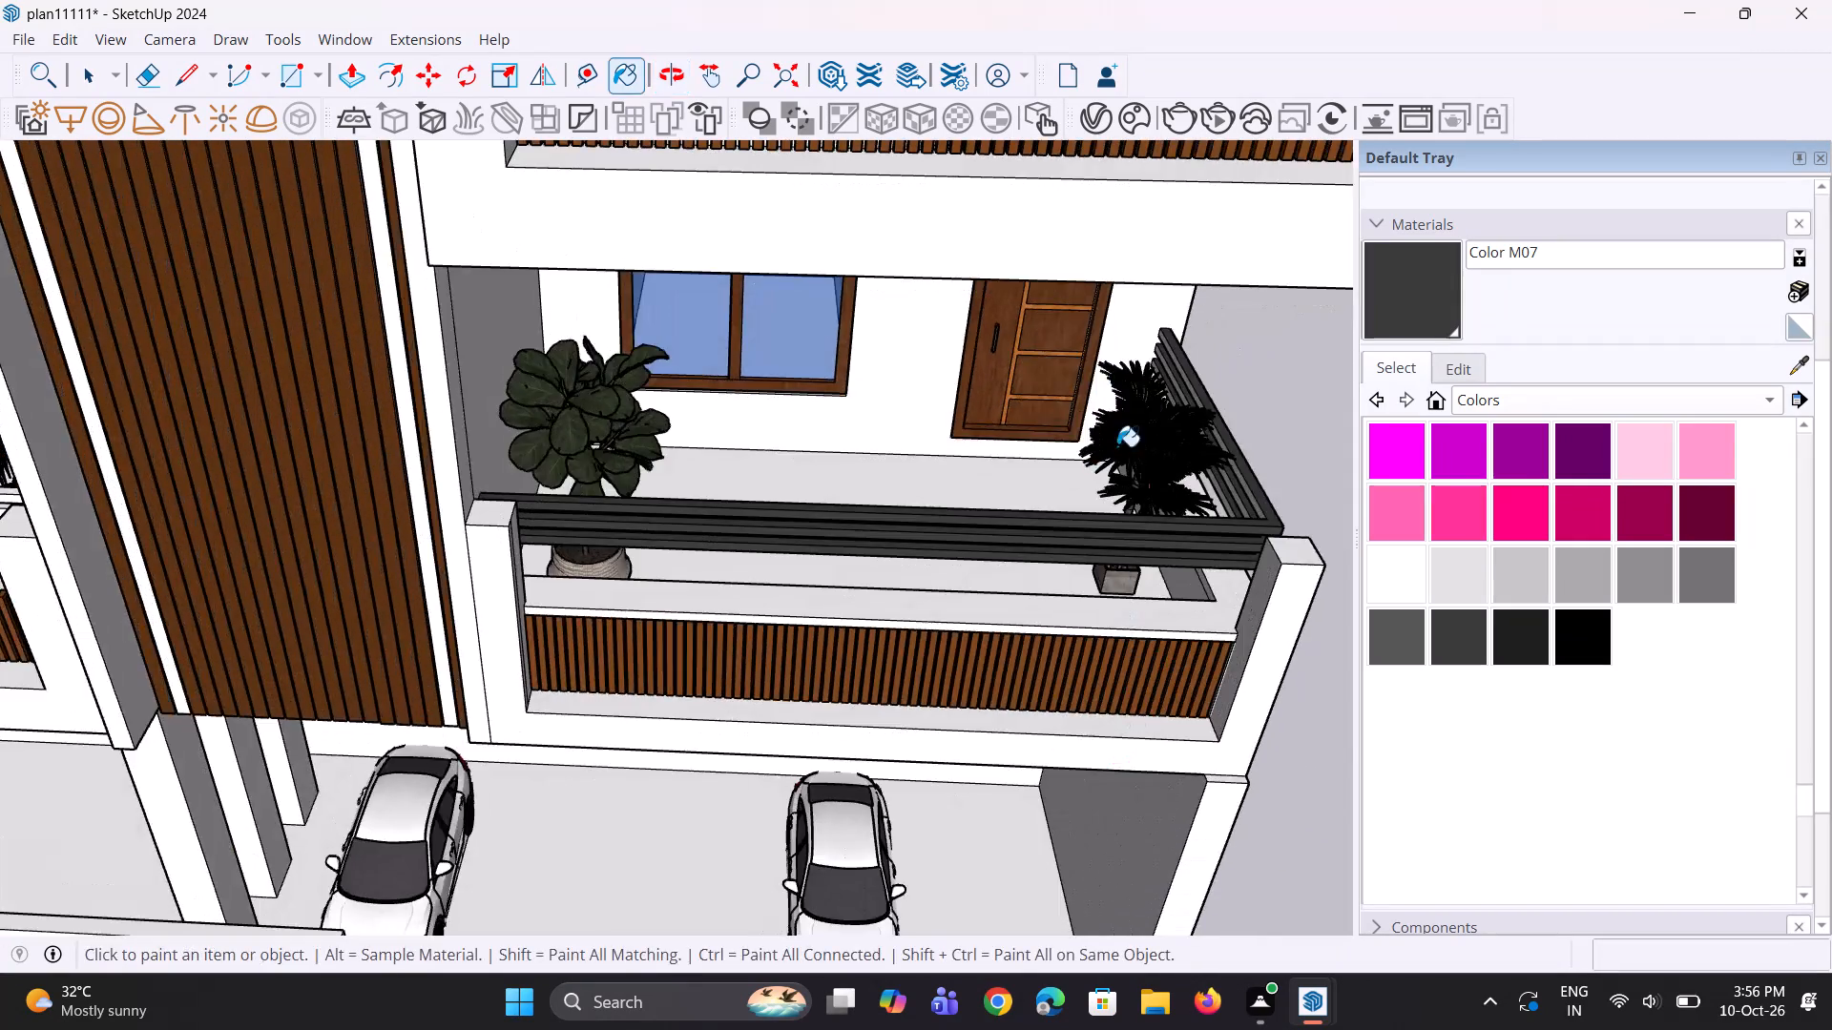
scroll(1140, 425, "up", 16)
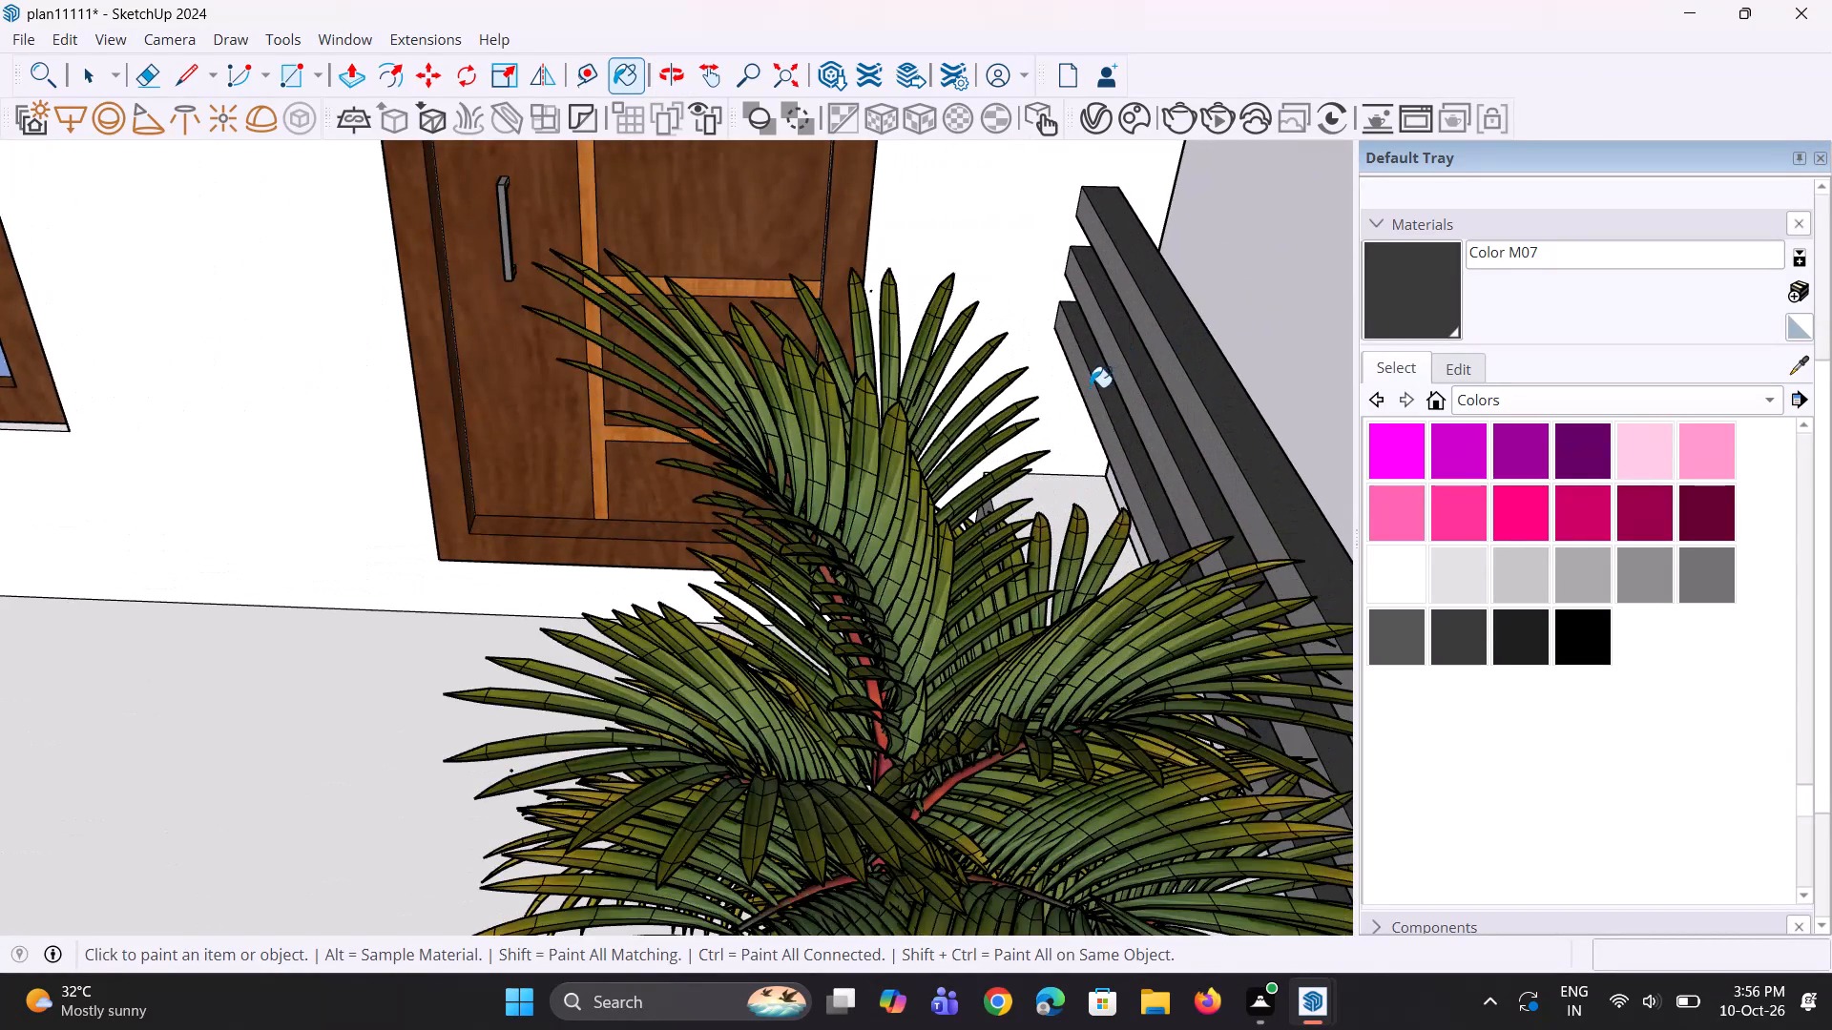
left_click(1090, 389)
scroll(1113, 391, "up", 5)
left_click(1124, 380)
left_click(1202, 352)
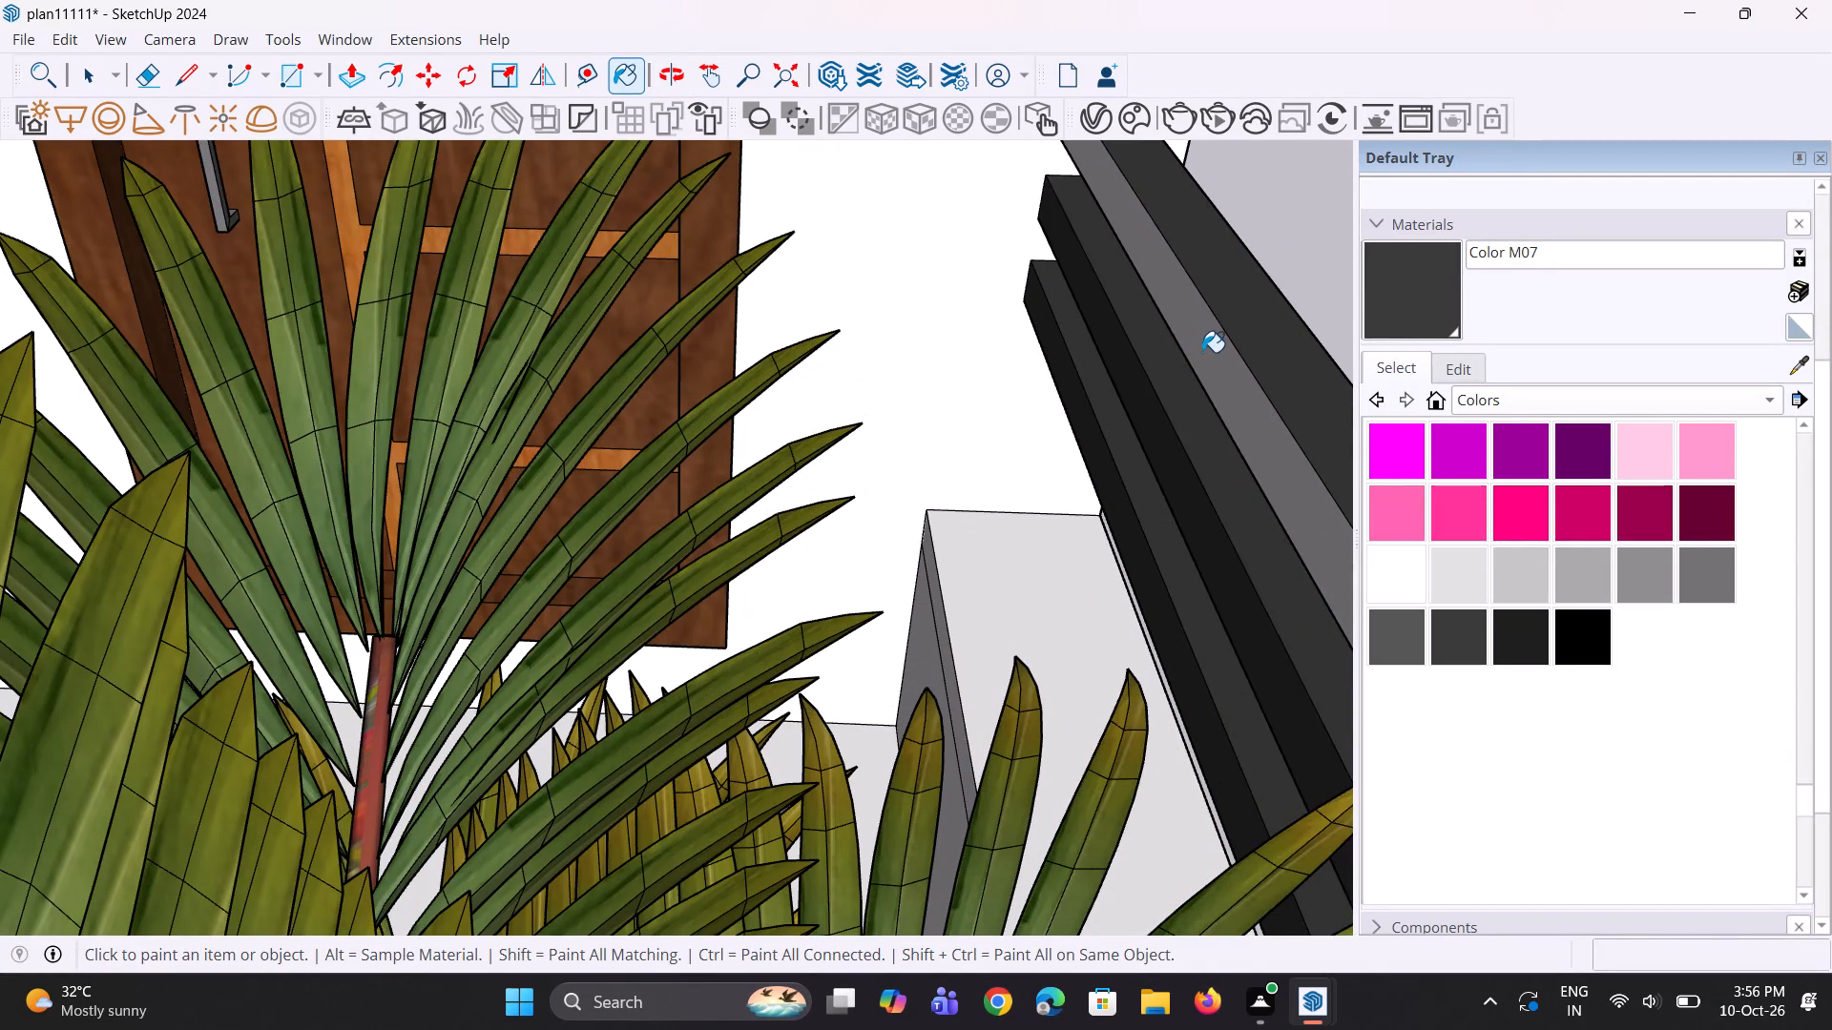
Paint the top faces of the three horizontal front rails on the lowest left balcony with Color M07.
scroll(1117, 383, "down", 20)
scroll(1117, 383, "down", 4)
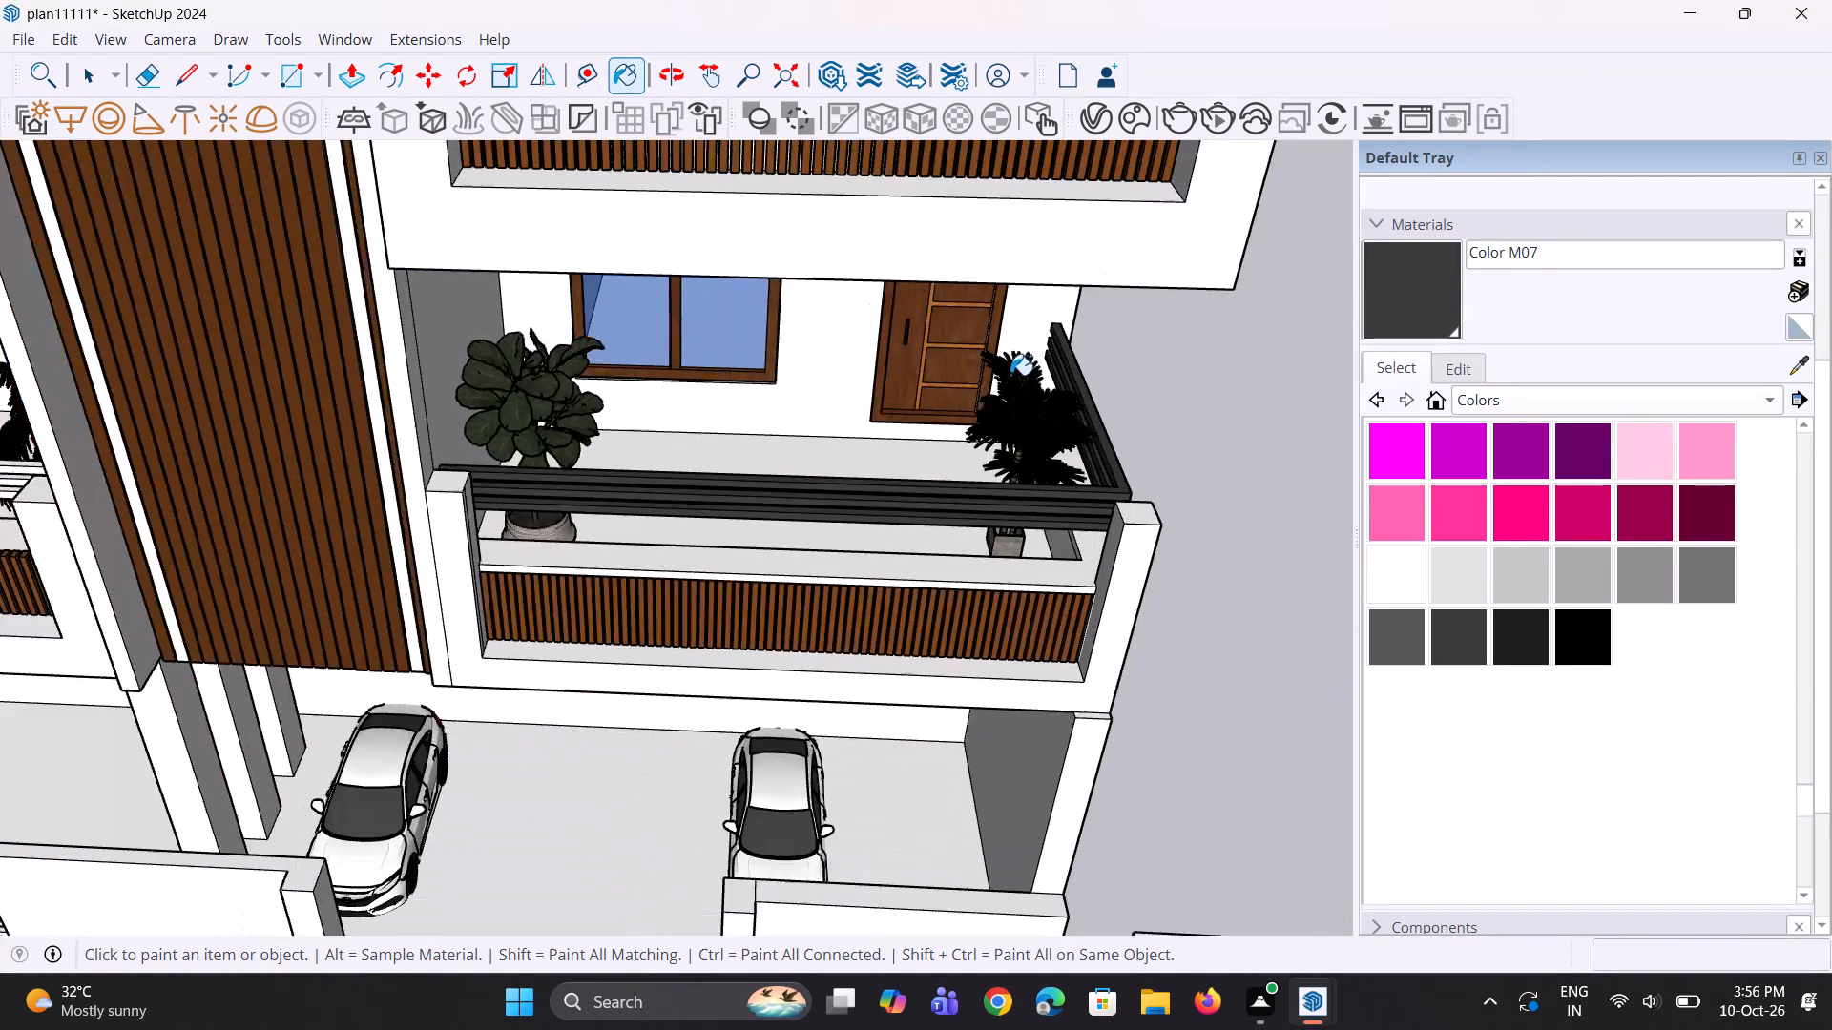
scroll(1010, 375, "down", 4)
middle_click_drag(286, 463, 298, 425)
scroll(99, 454, "up", 3)
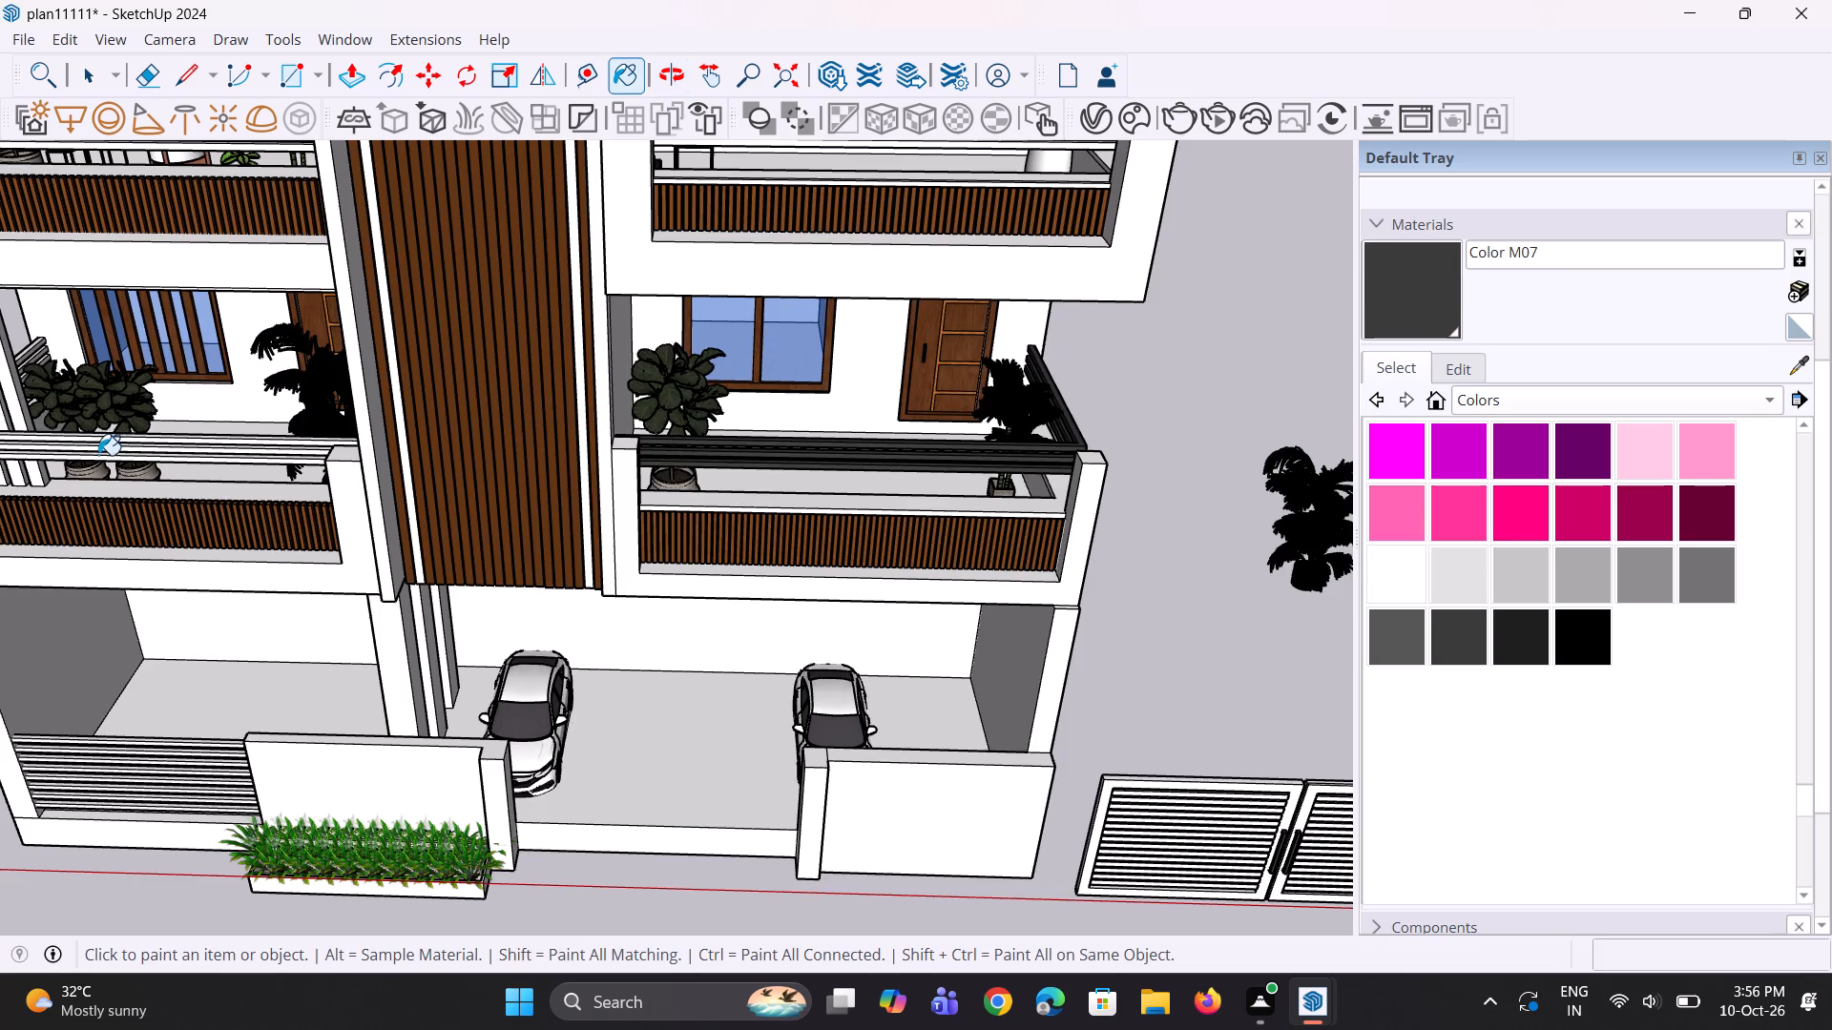
scroll(83, 447, "up", 20)
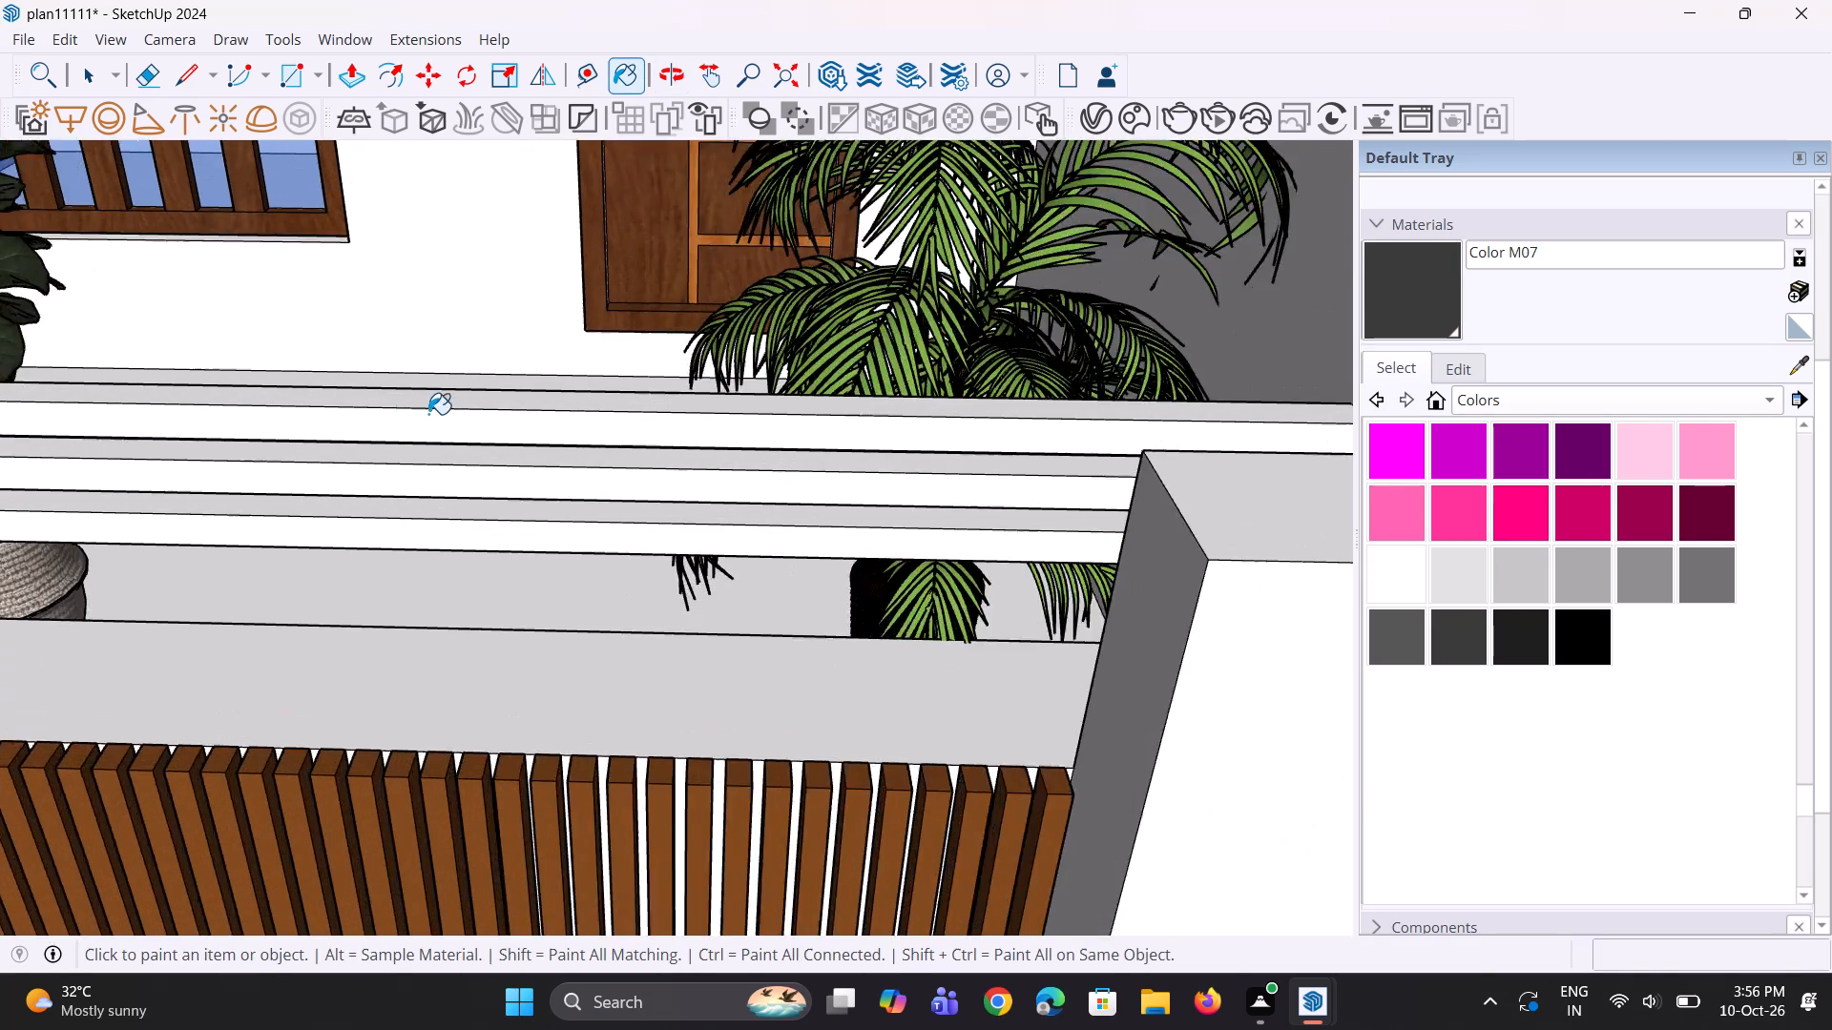
scroll(428, 414, "up", 3)
left_click(485, 402)
left_click(498, 477)
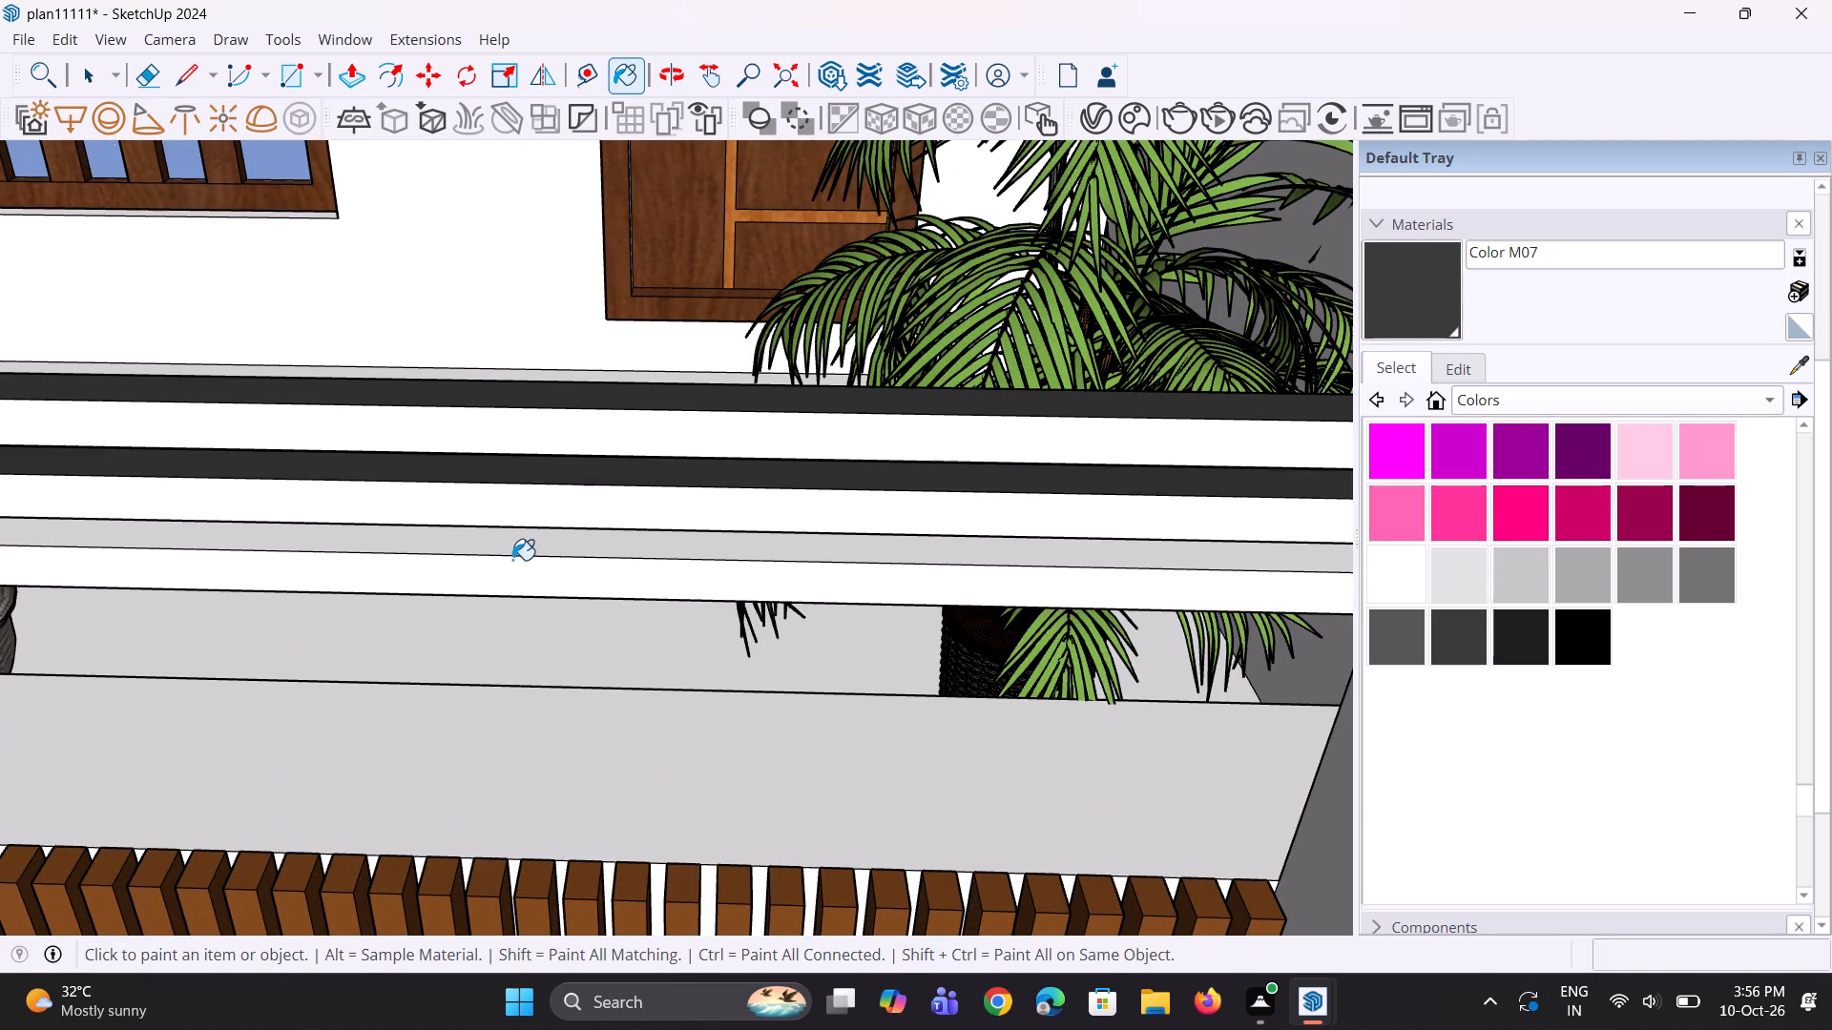
middle_click_drag(512, 561, 549, 477)
scroll(542, 503, "up", 1)
left_click(656, 454)
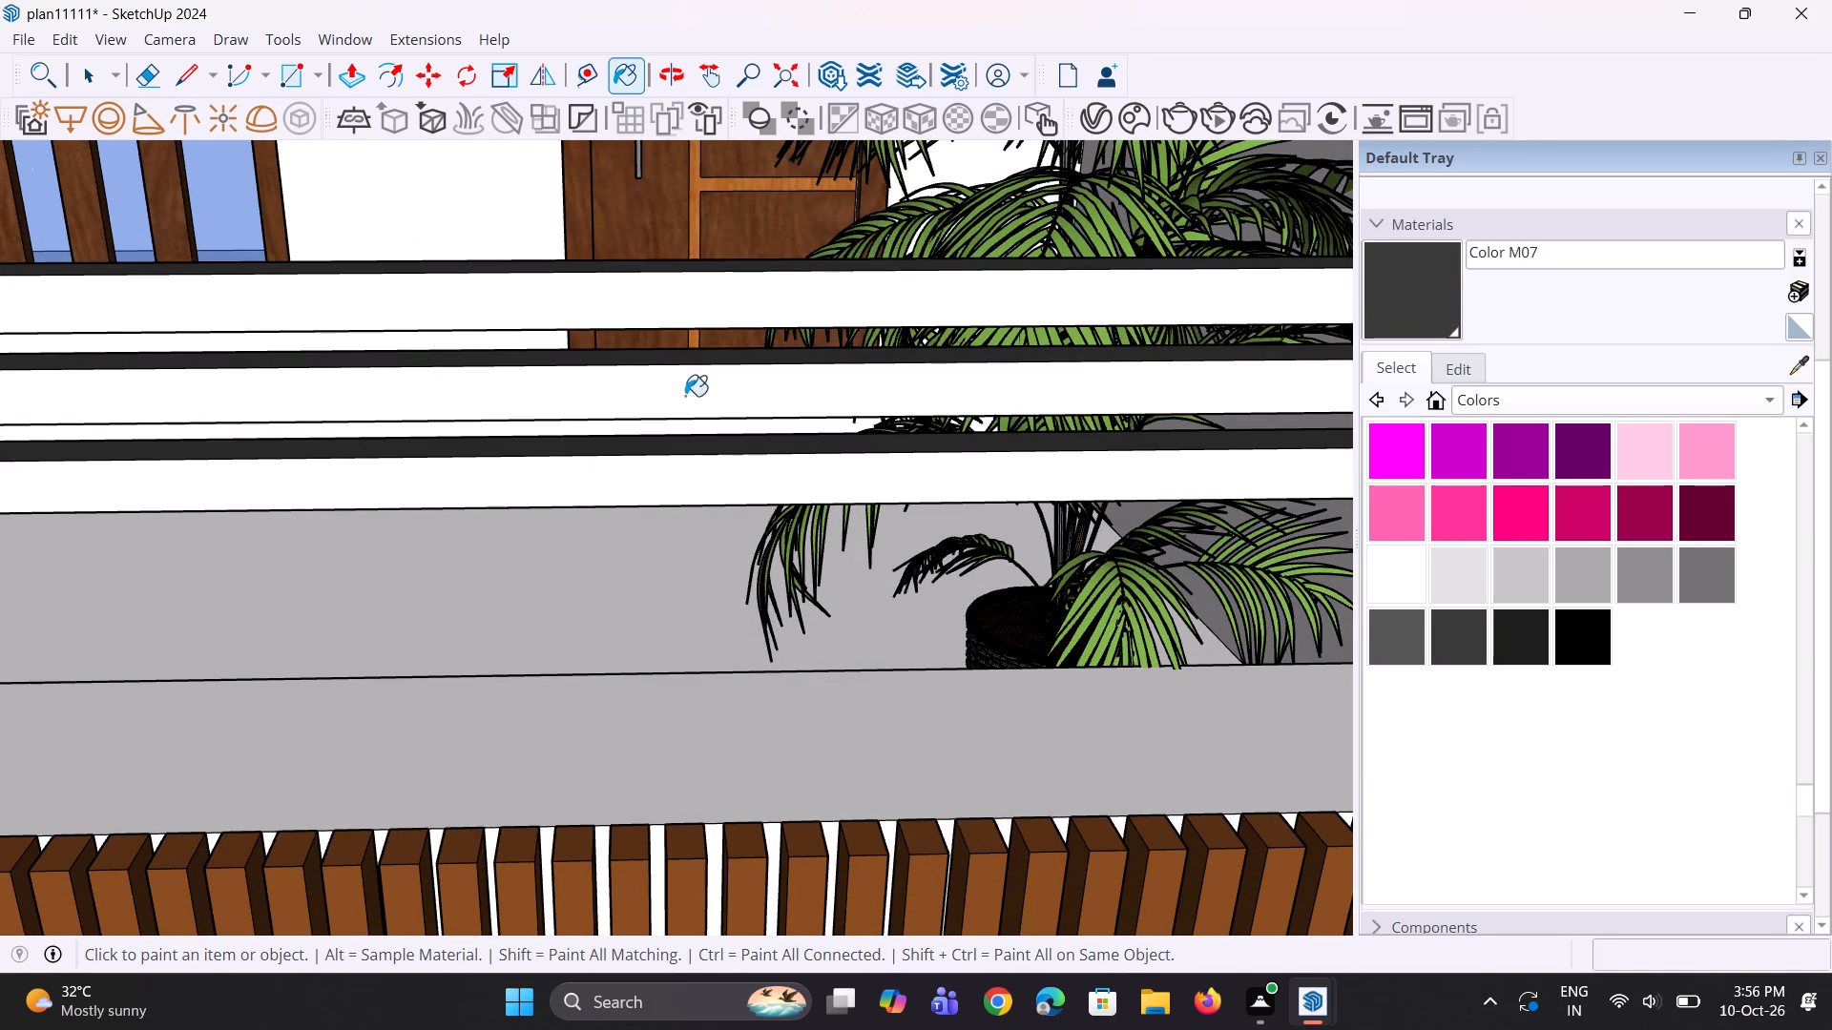
Paint the front faces of the same three front rails on the lowest left balcony with Color M07.
left_click(745, 309)
left_click(744, 389)
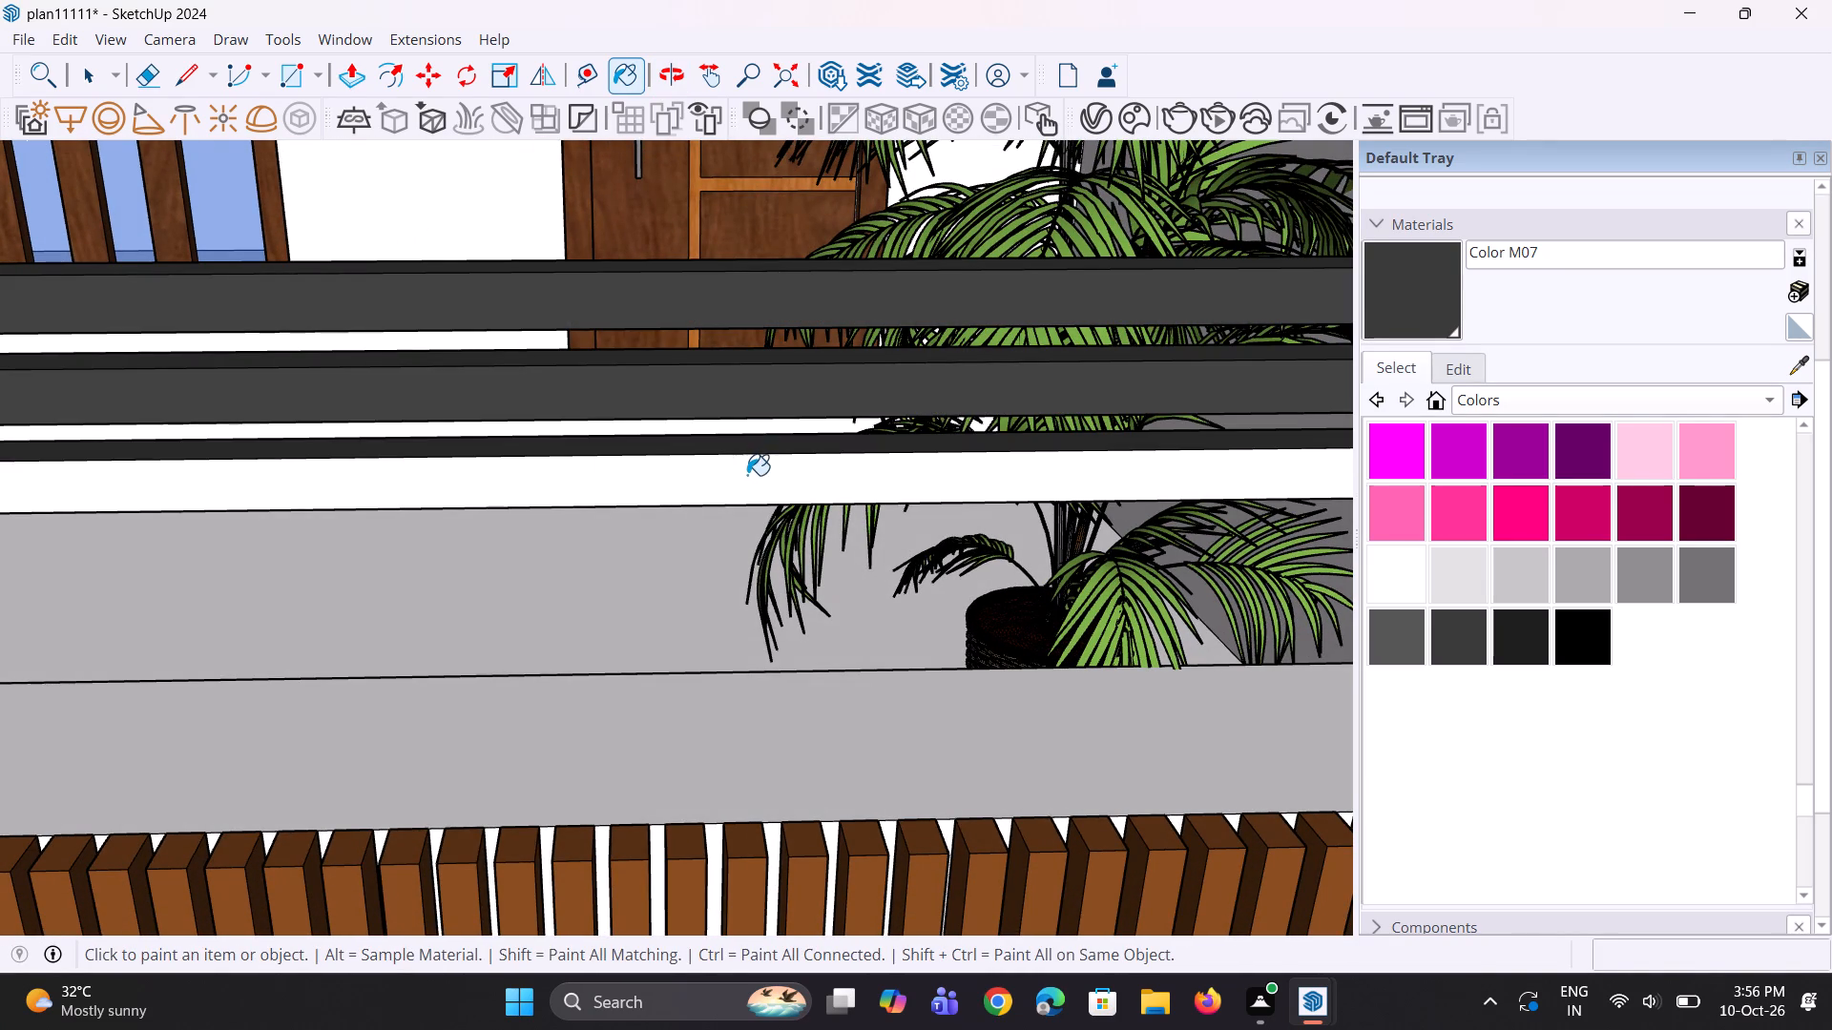
left_click(747, 475)
Paint the inner faces of the three side rails on the lowest left balcony, behind the potted plants, with Color M07.
scroll(747, 475, "down", 20)
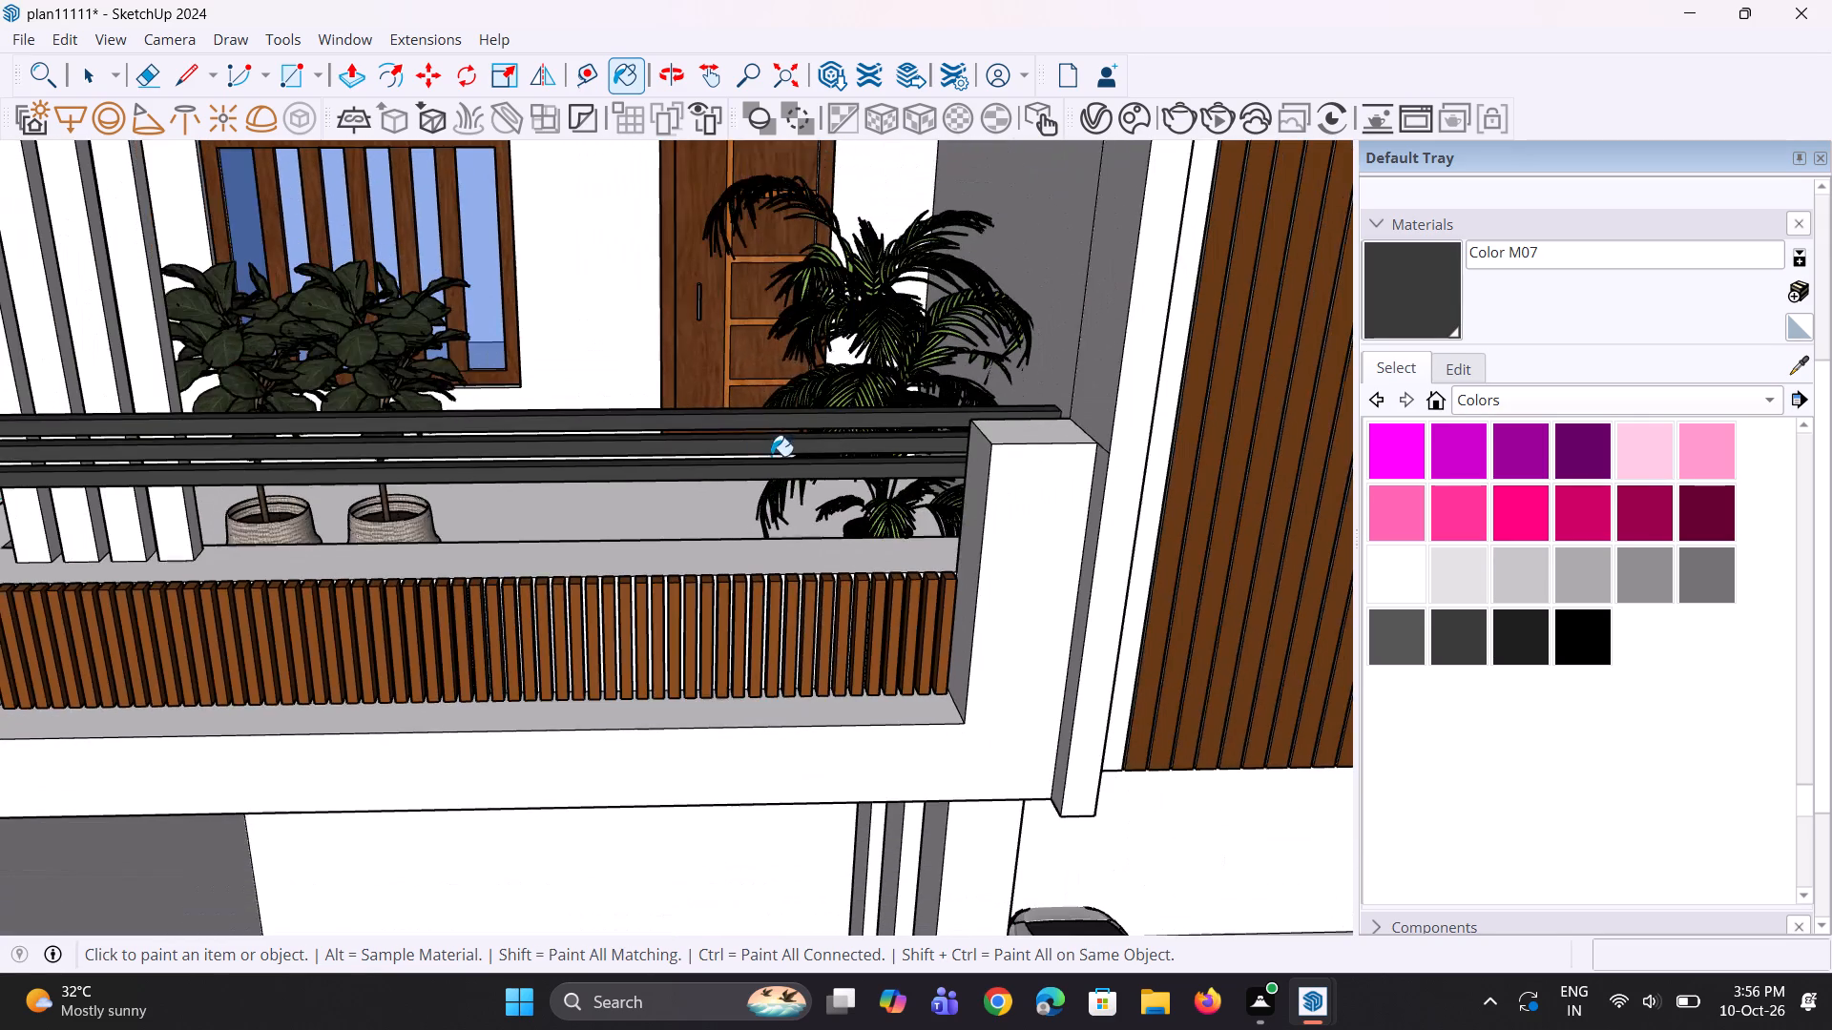
middle_click_drag(478, 412, 69, 597)
scroll(224, 227, "up", 4)
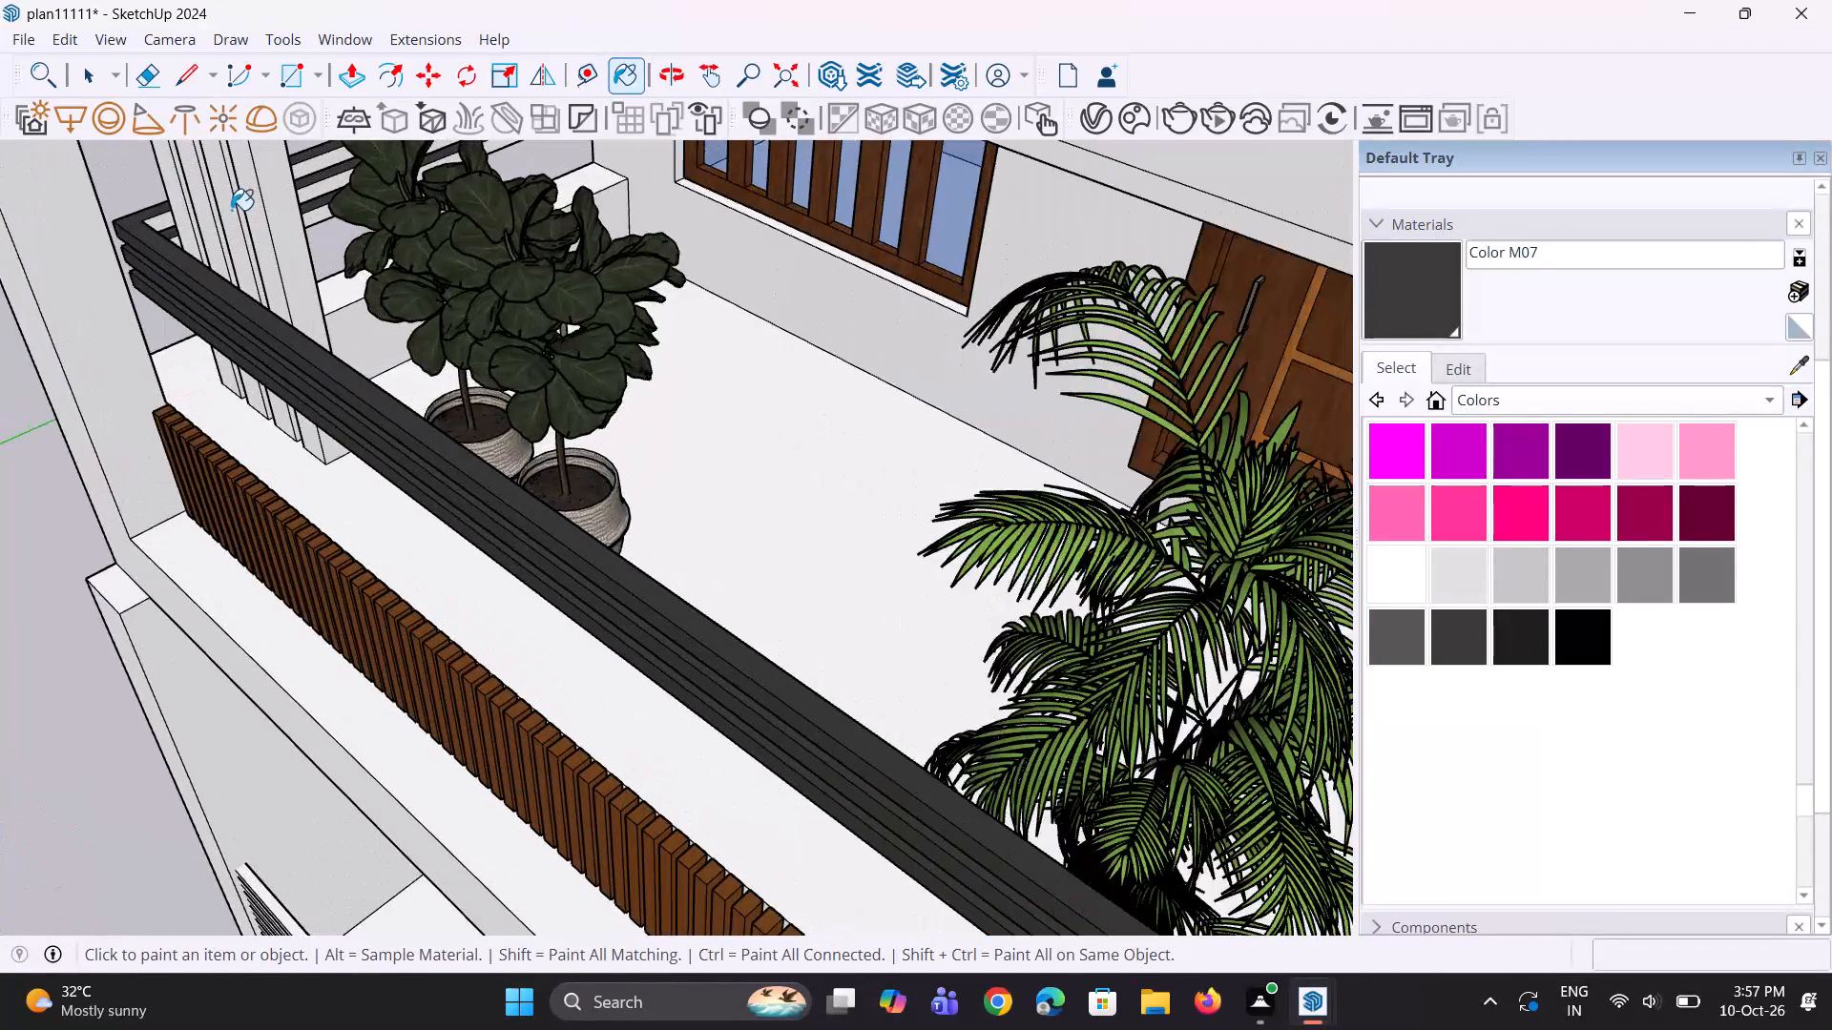
scroll(231, 210, "up", 7)
scroll(304, 167, "down", 3)
middle_click_drag(292, 408, 84, 445)
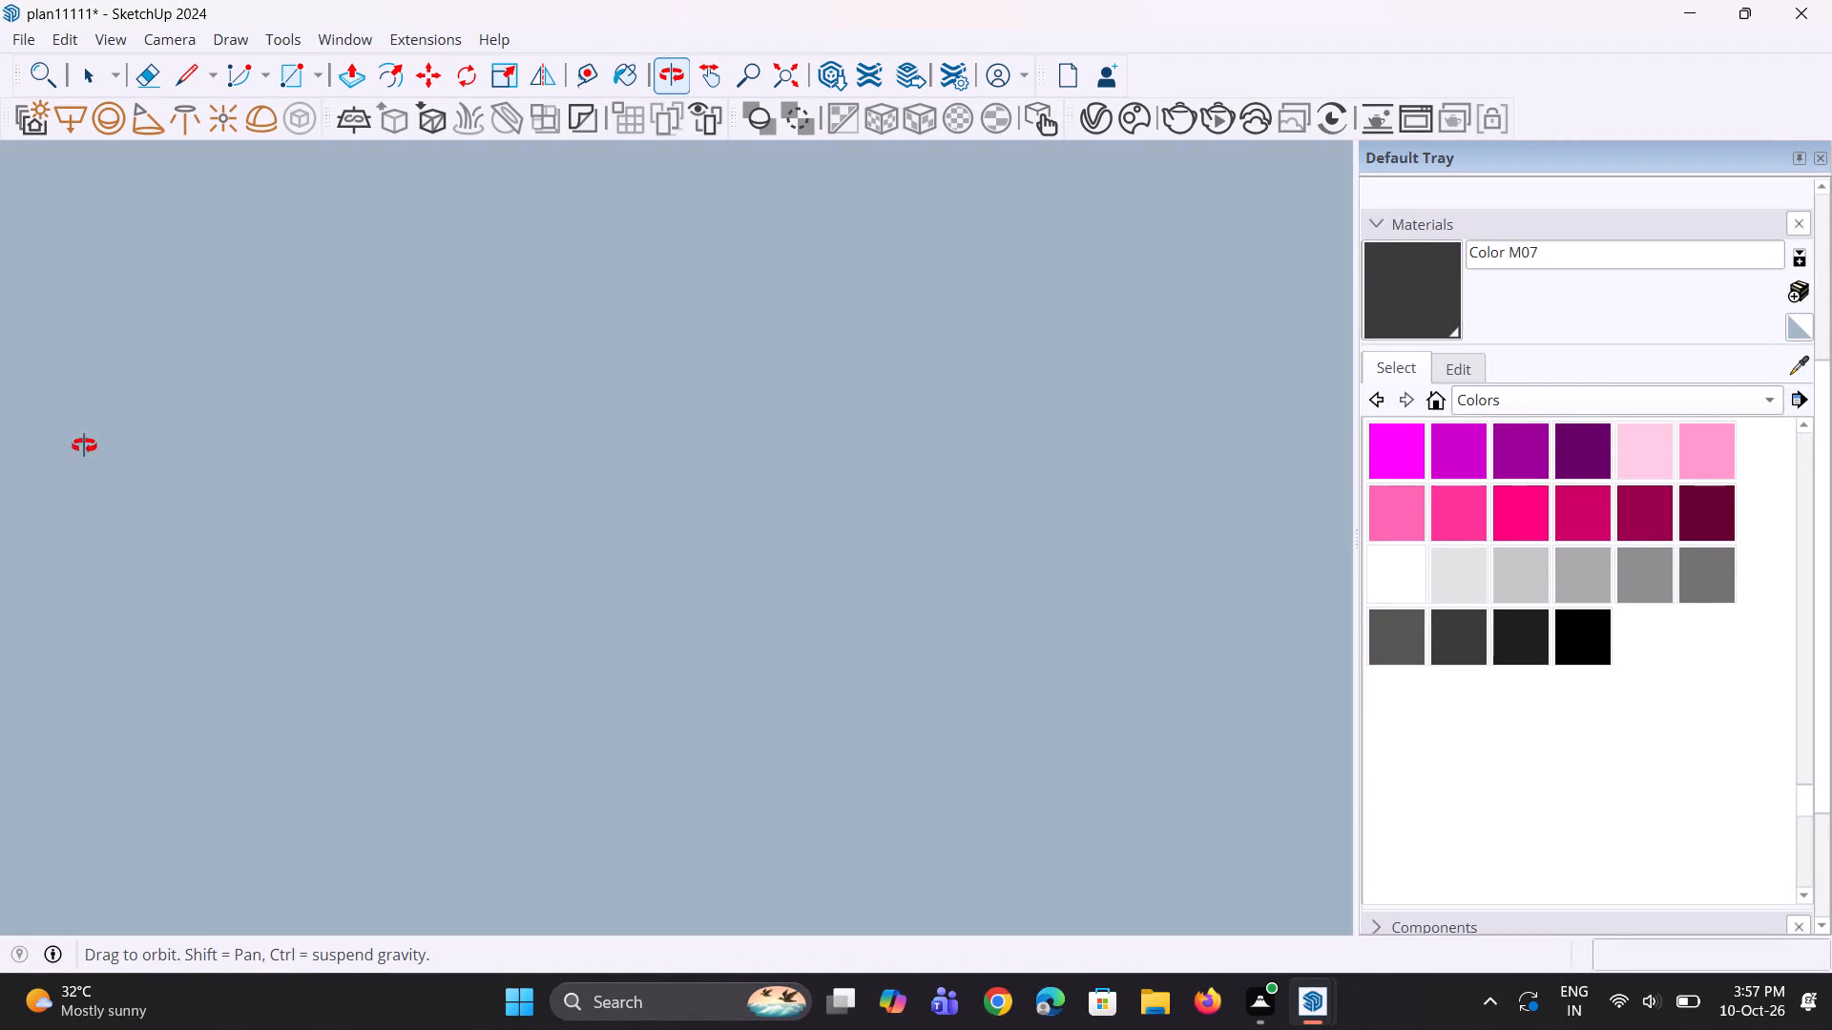
middle_click_drag(84, 445, 278, 457)
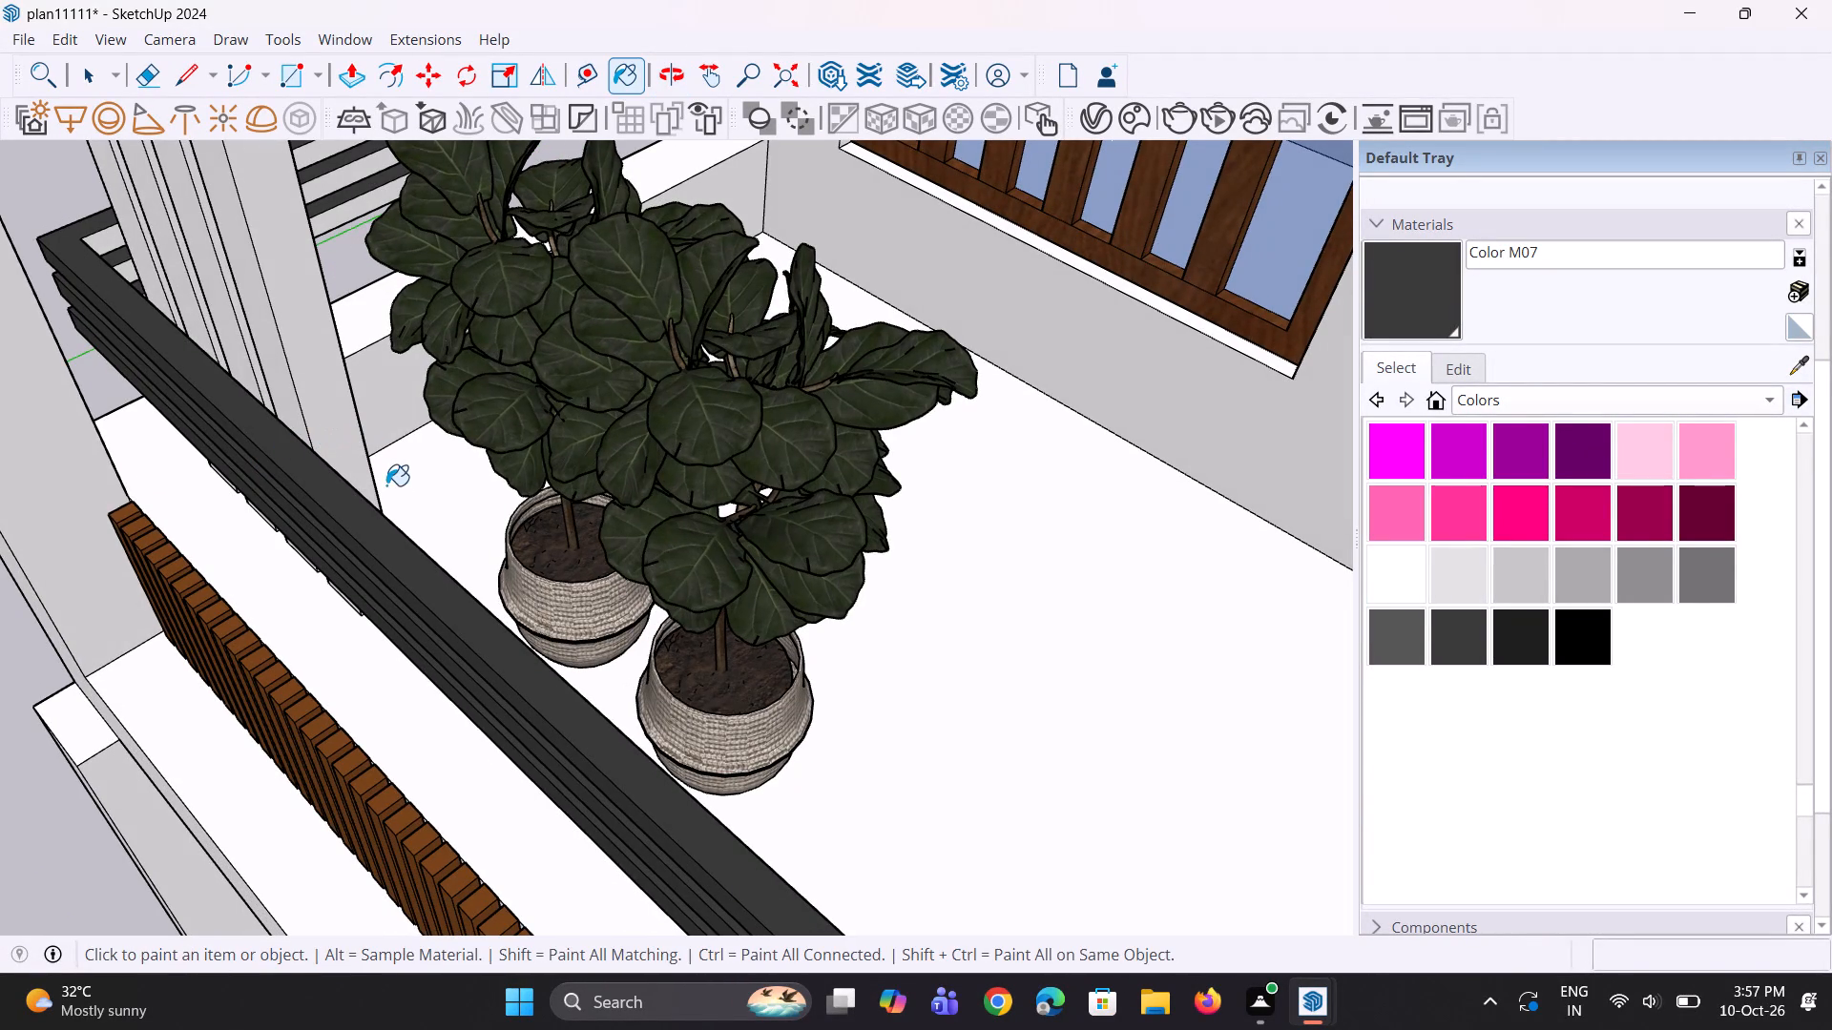
scroll(345, 505, "down", 2)
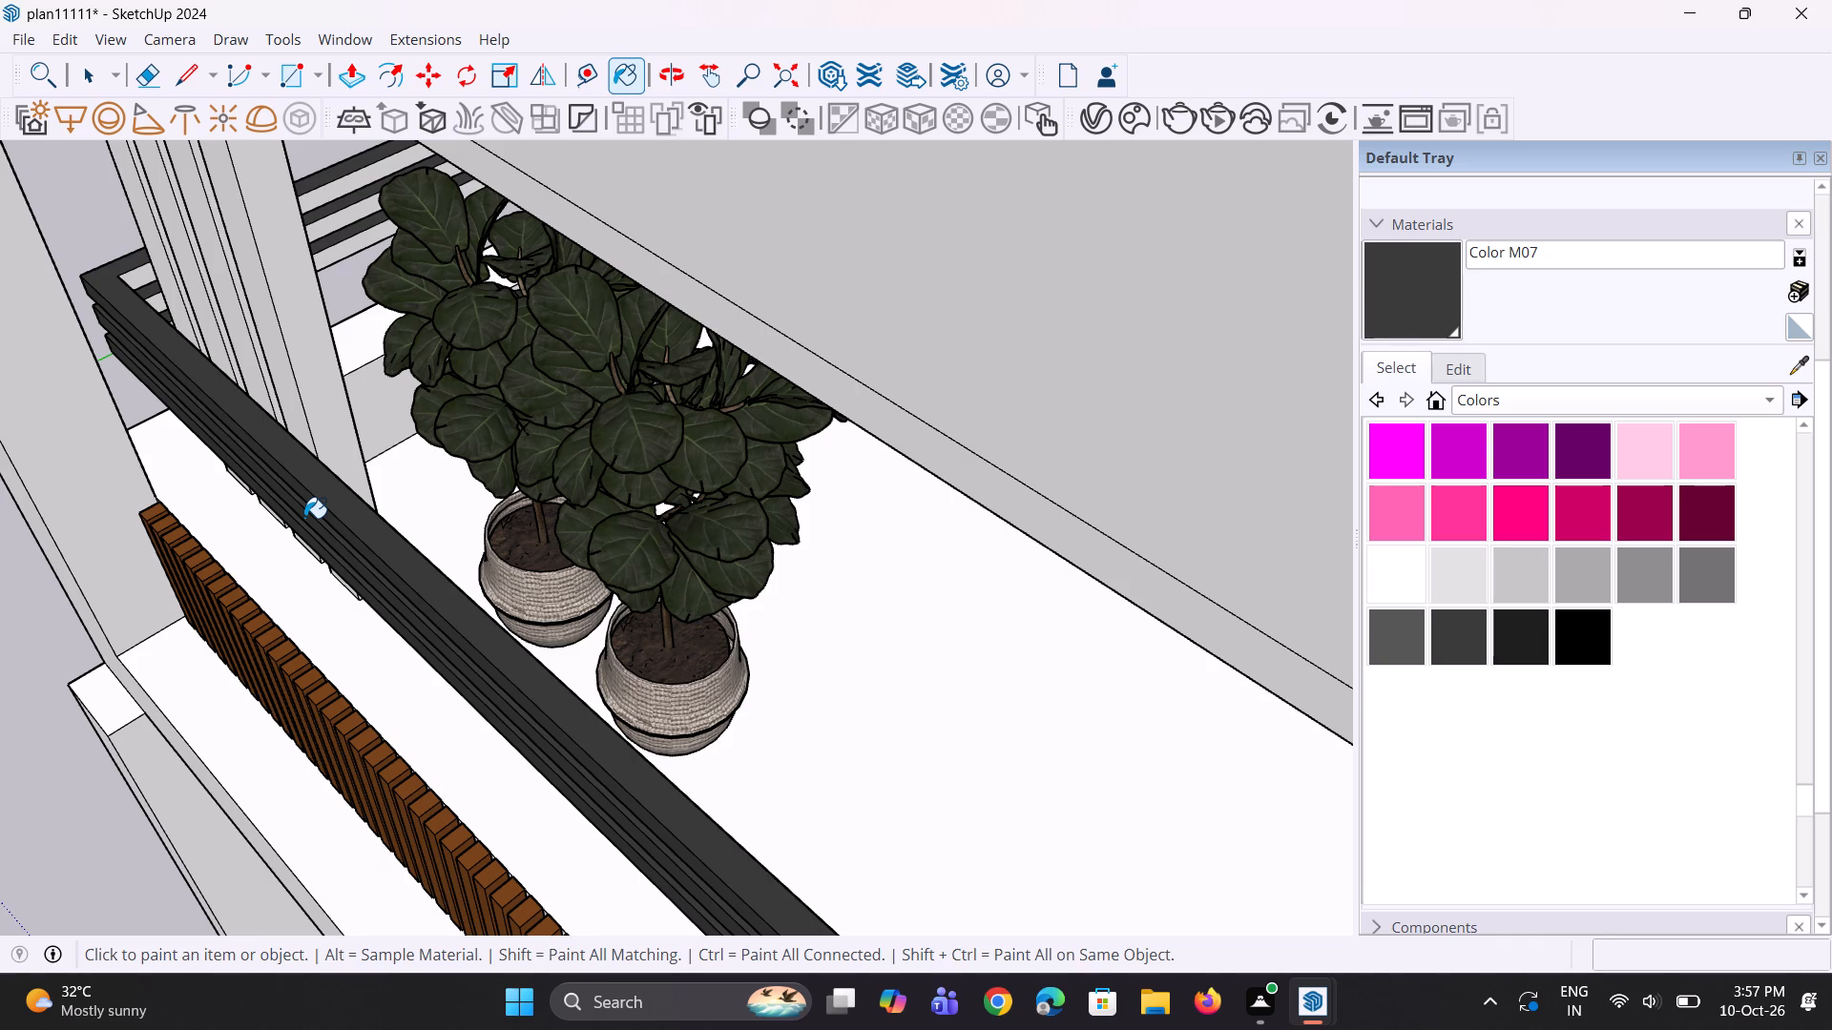
scroll(151, 0, "up", 1)
scroll(120, 260, "up", 3)
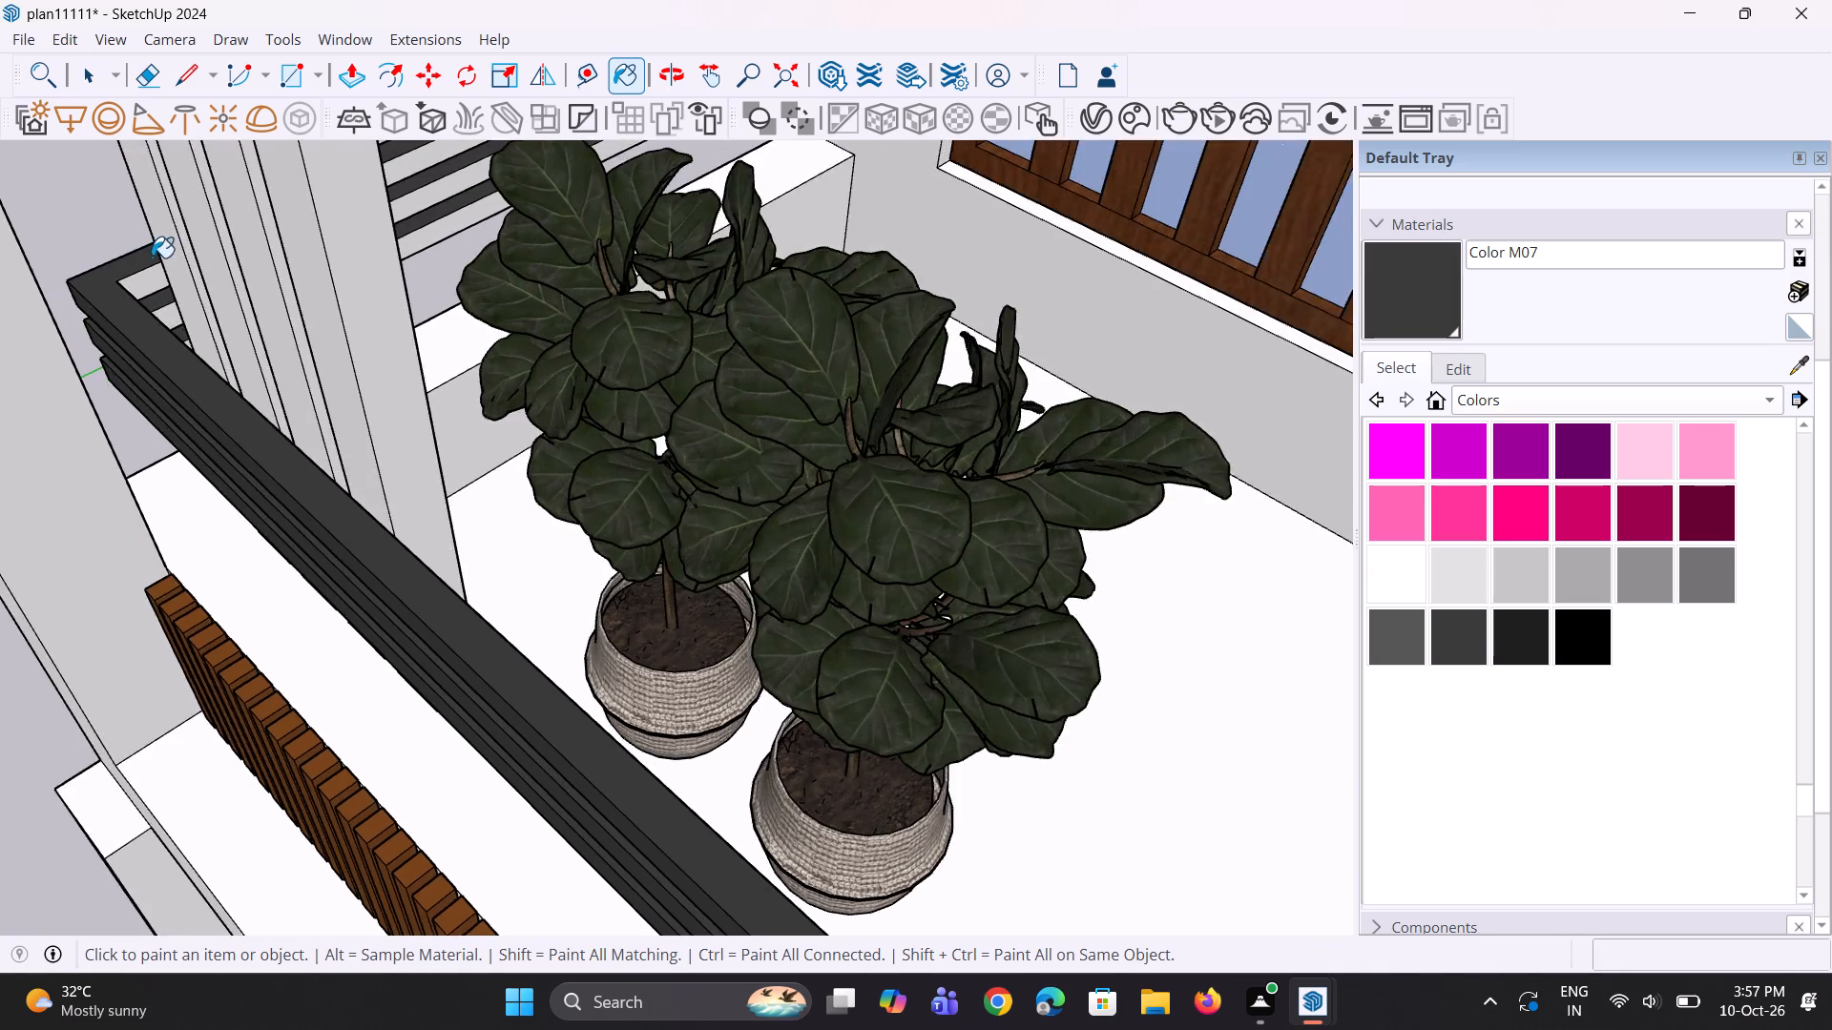
scroll(152, 257, "up", 8)
left_click(155, 288)
middle_click_drag(436, 411, 360, 382)
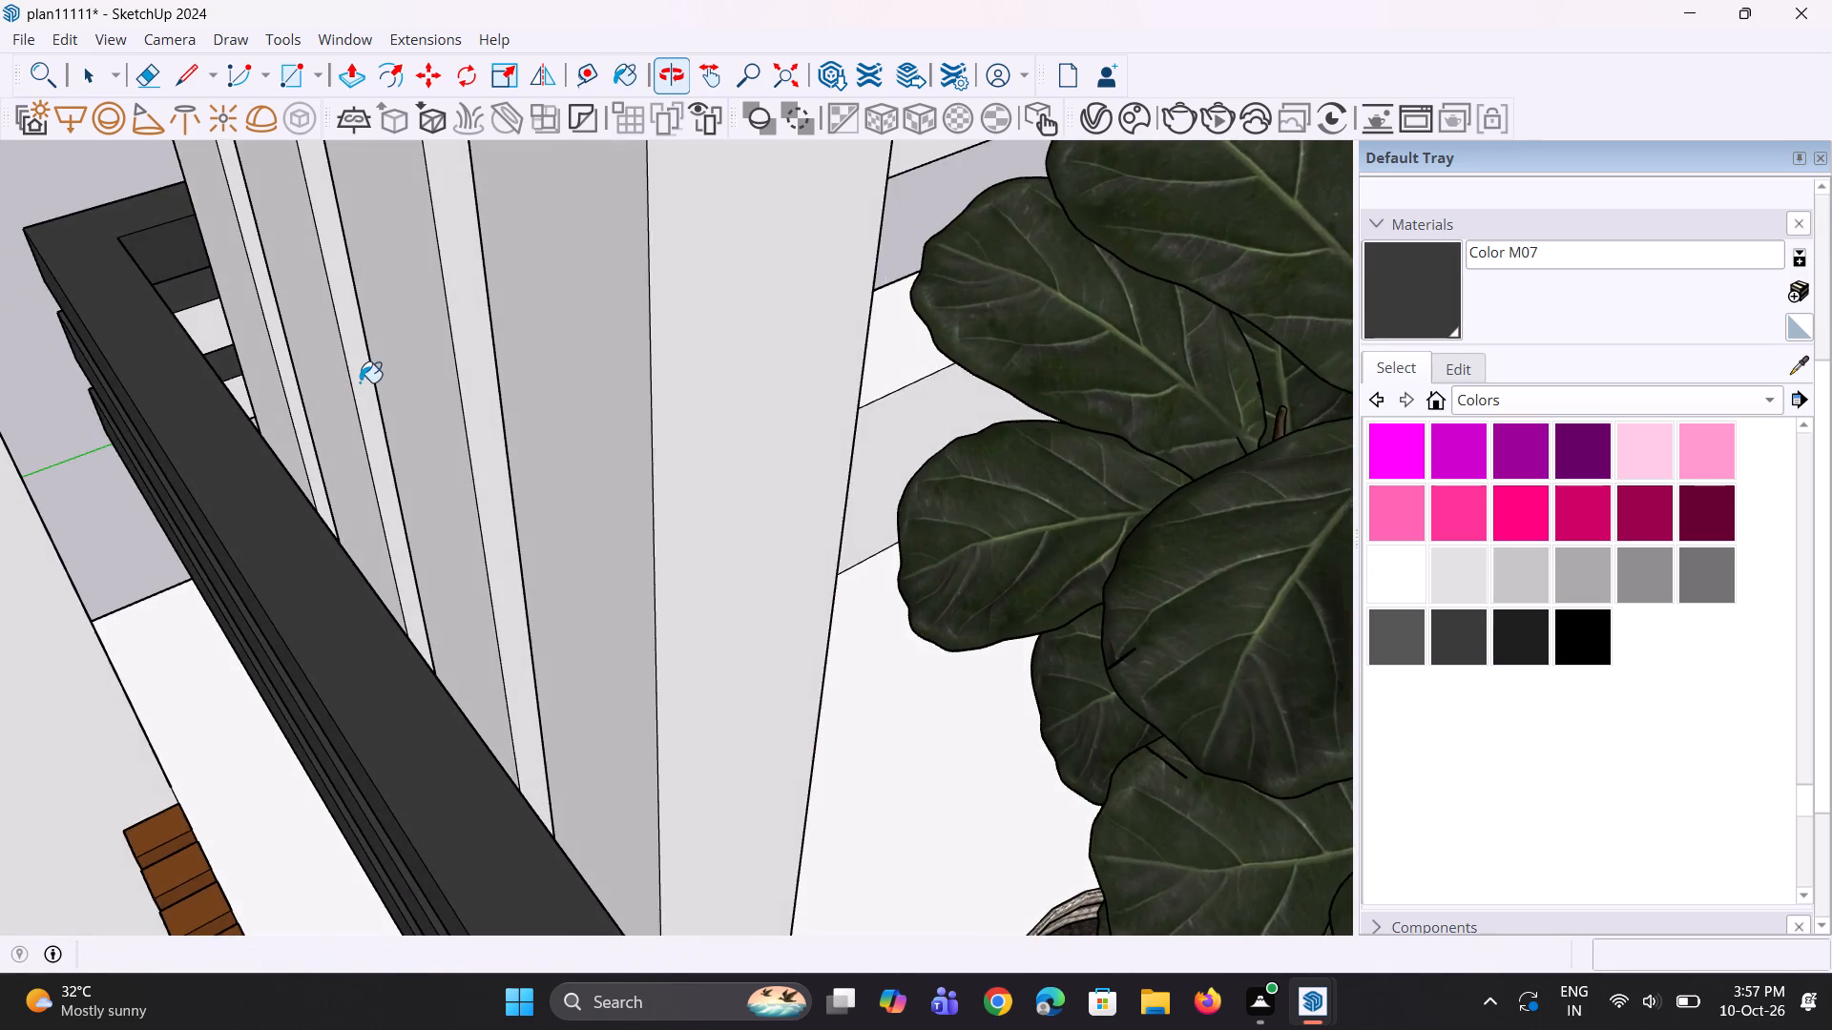
scroll(344, 378, "down", 5)
middle_click_drag(646, 401, 592, 326)
scroll(597, 427, "down", 5)
scroll(555, 289, "up", 2)
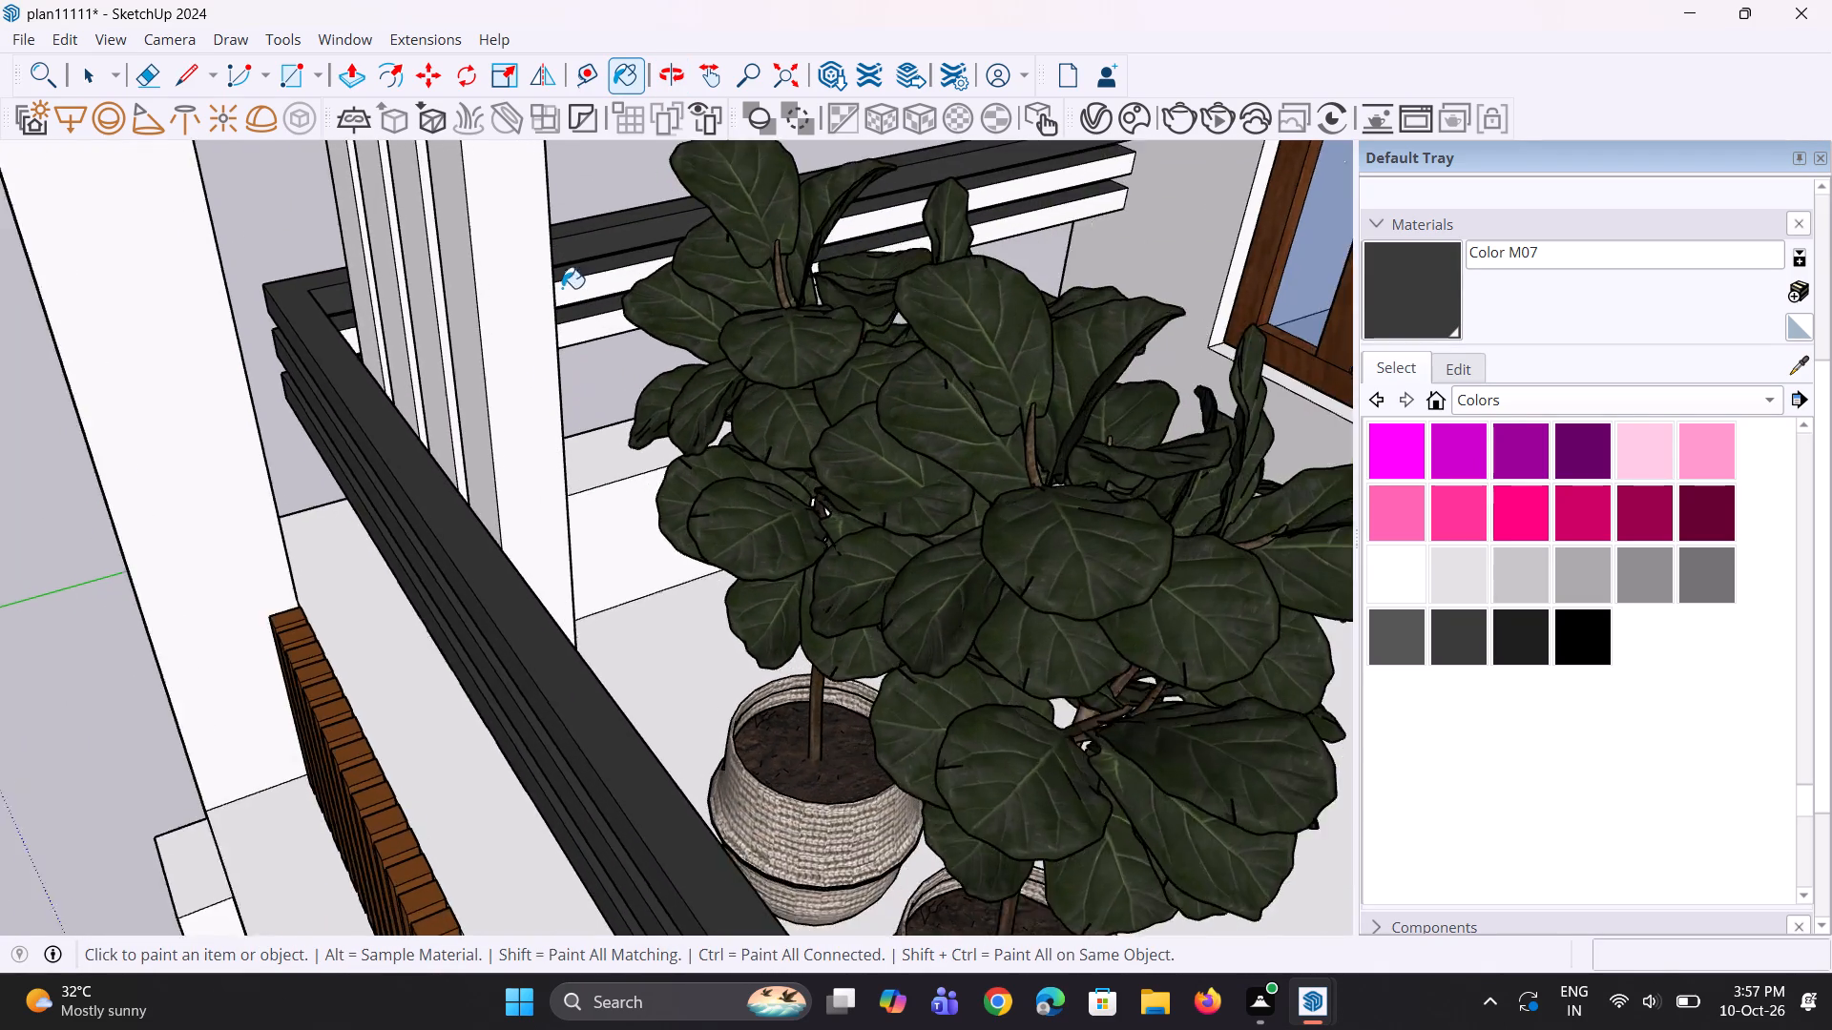
scroll(562, 288, "up", 7)
left_click(597, 285)
left_click(633, 346)
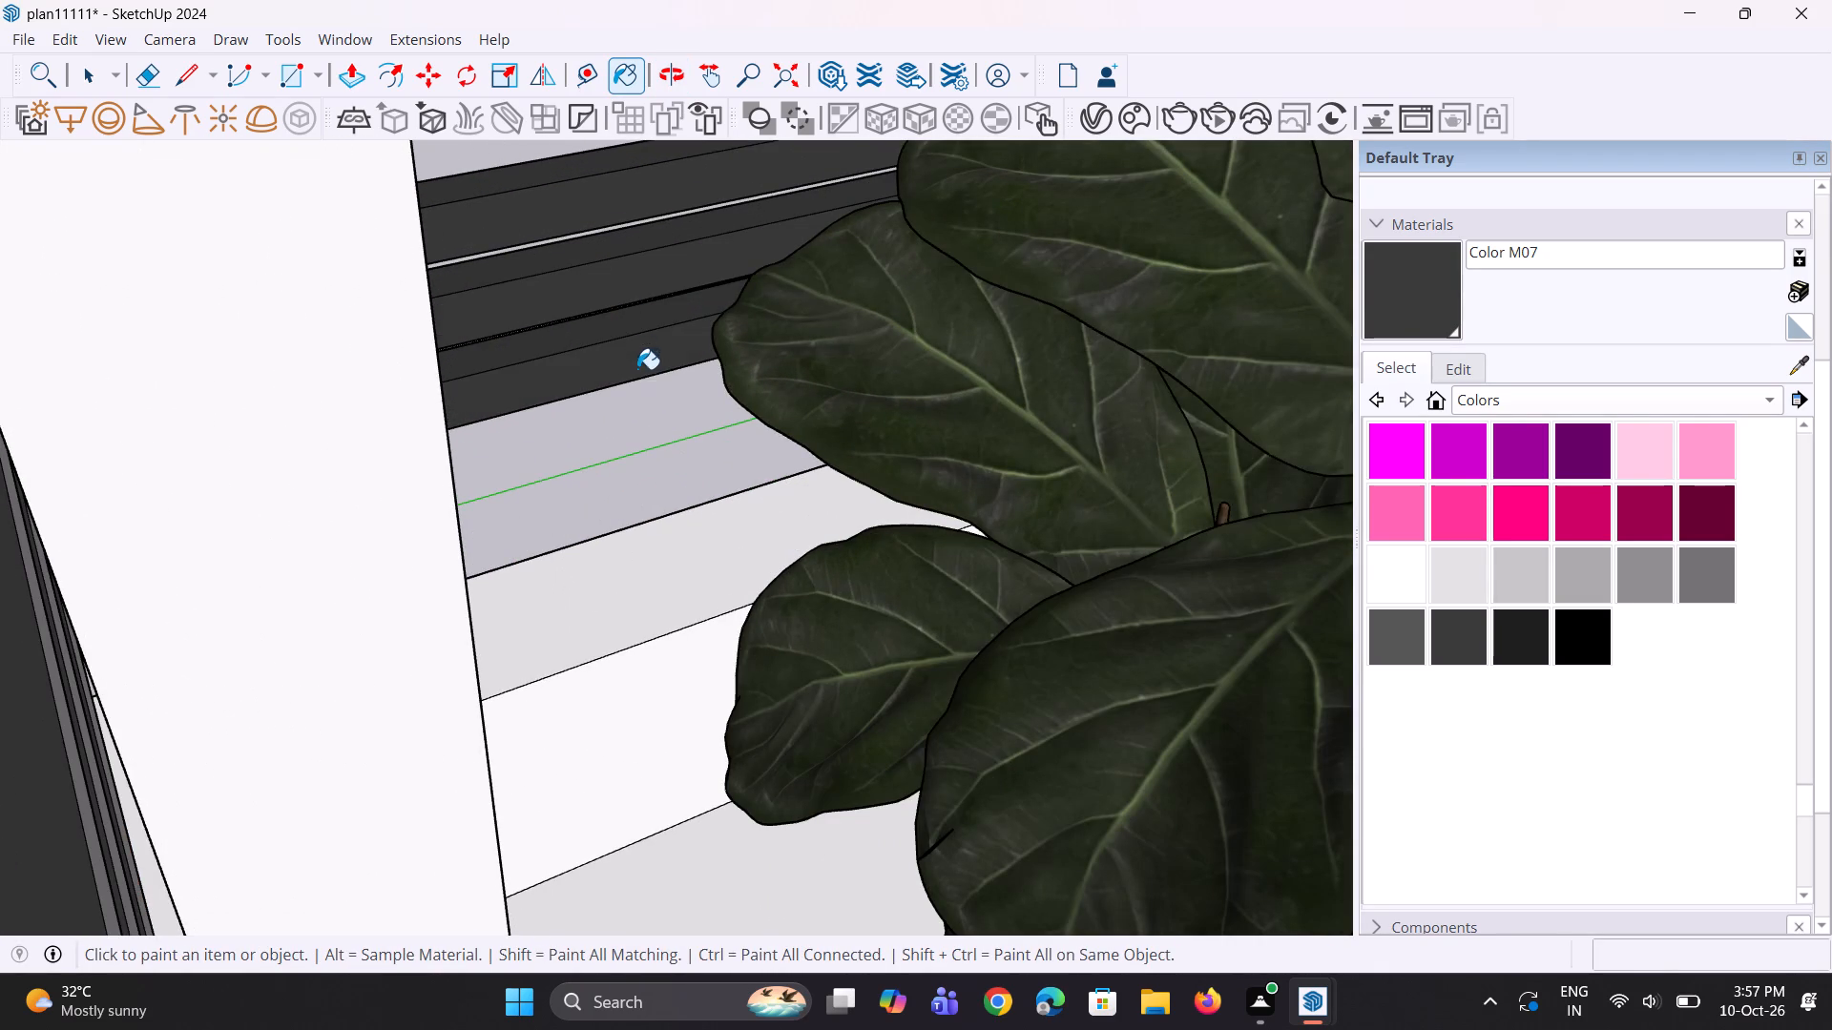
Paint the outer faces of the three side rails on the lowest left balcony with Color M07.
scroll(635, 375, "down", 10)
middle_click_drag(627, 433, 1342, 512)
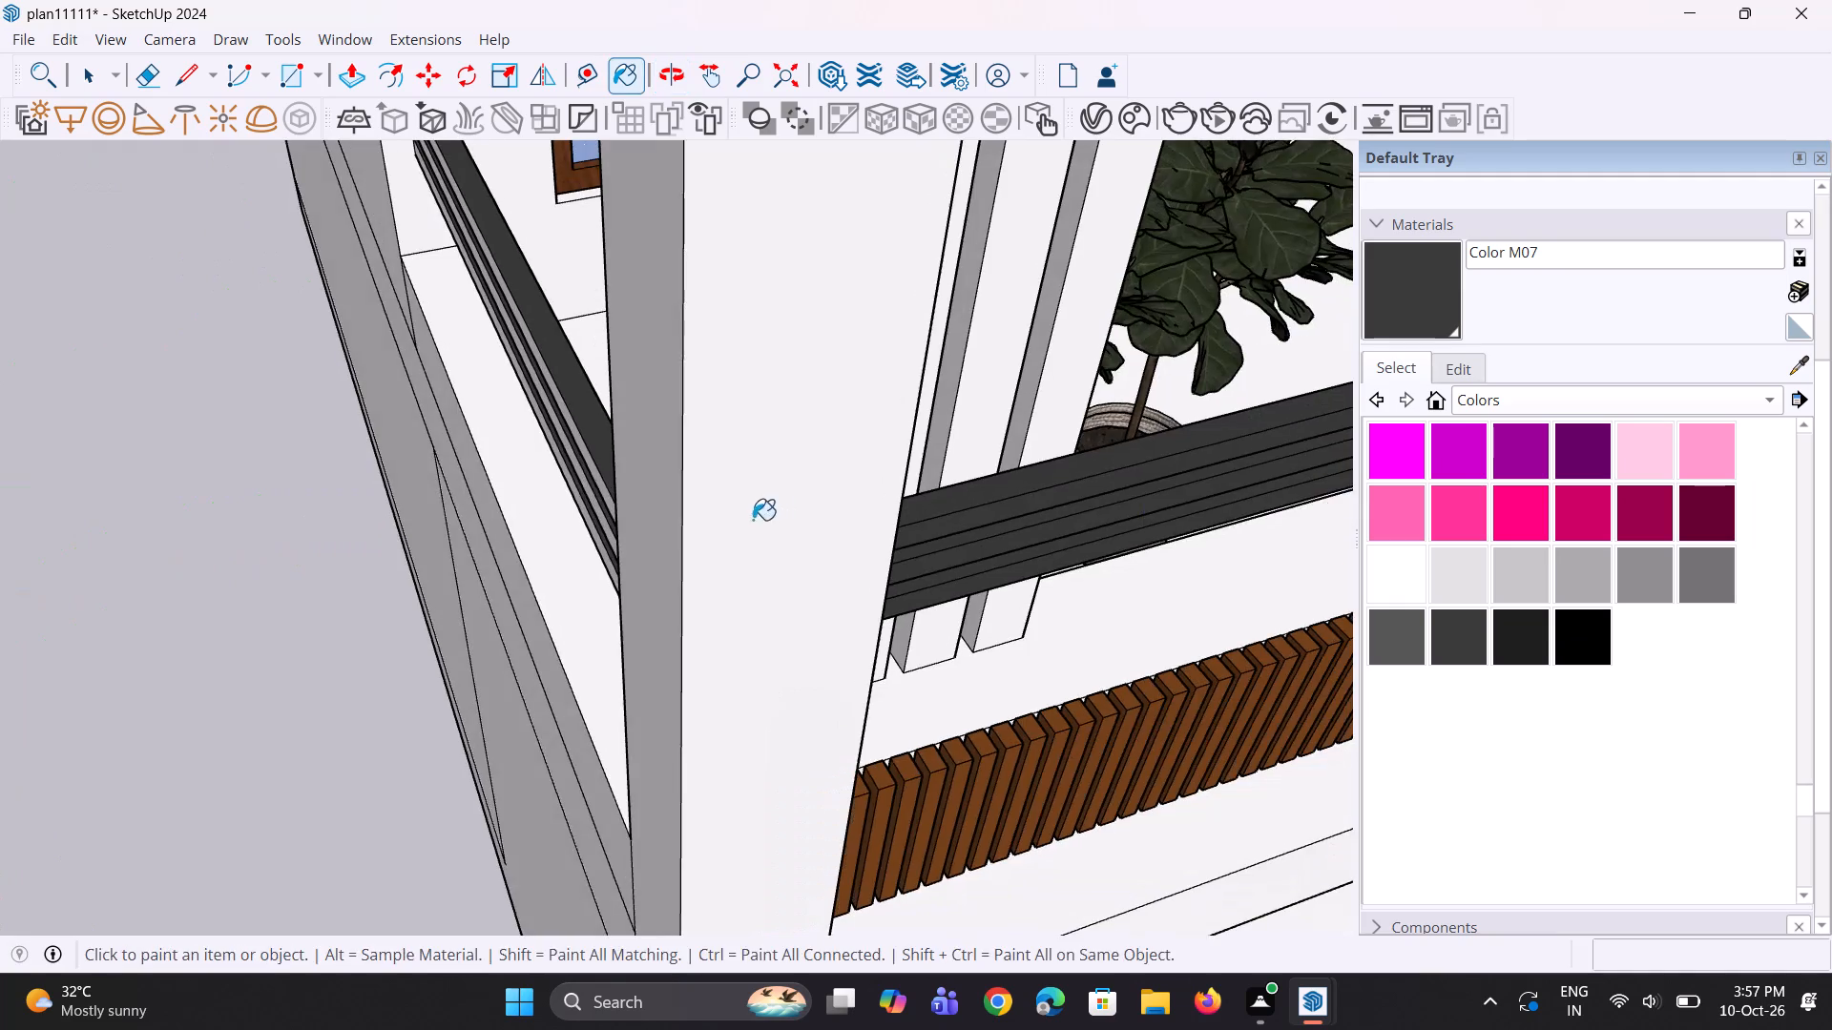
scroll(748, 520, "down", 4)
middle_click_drag(540, 536, 878, 373)
scroll(892, 305, "up", 7)
left_click(933, 299)
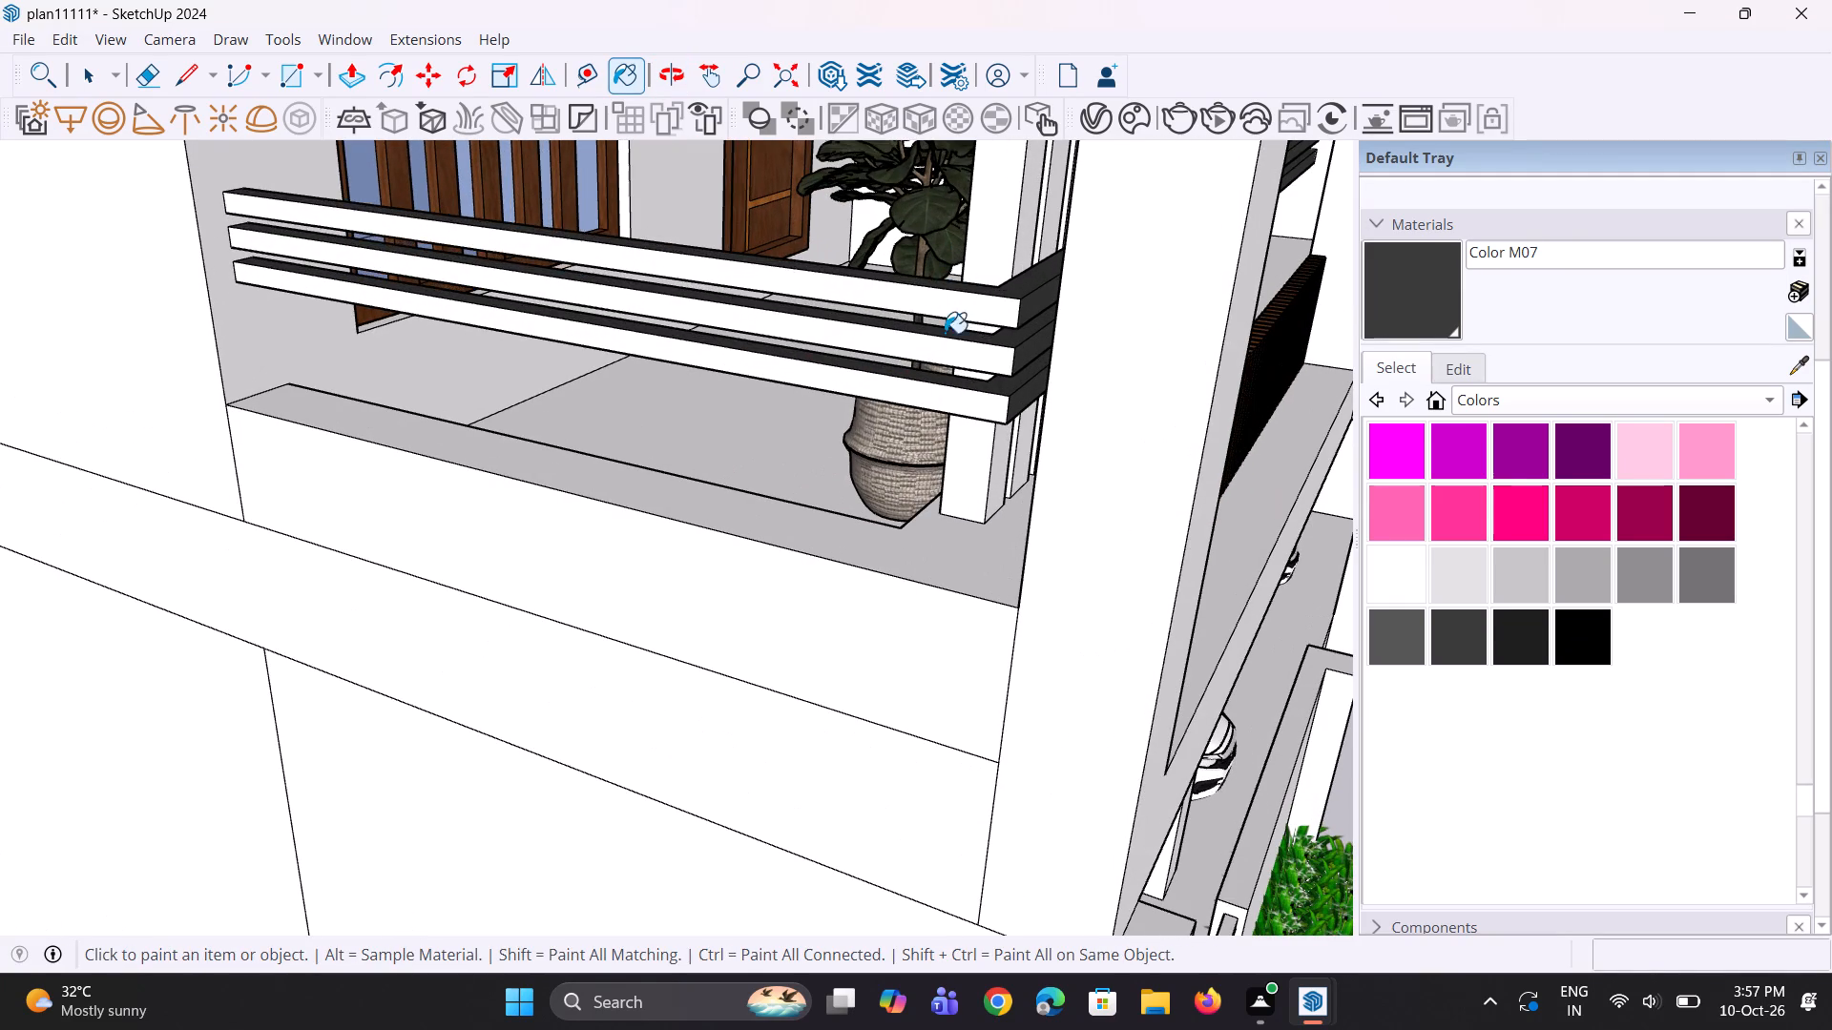
left_click(957, 355)
left_click(953, 396)
Paint the top faces of the three front rails on the right balcony one level above the lowest with Color M07.
scroll(893, 422, "down", 5)
middle_click_drag(1442, 438, 1212, 427)
middle_click_drag(1145, 438, 788, 493)
scroll(964, 463, "down", 6)
middle_click_drag(972, 460, 985, 422)
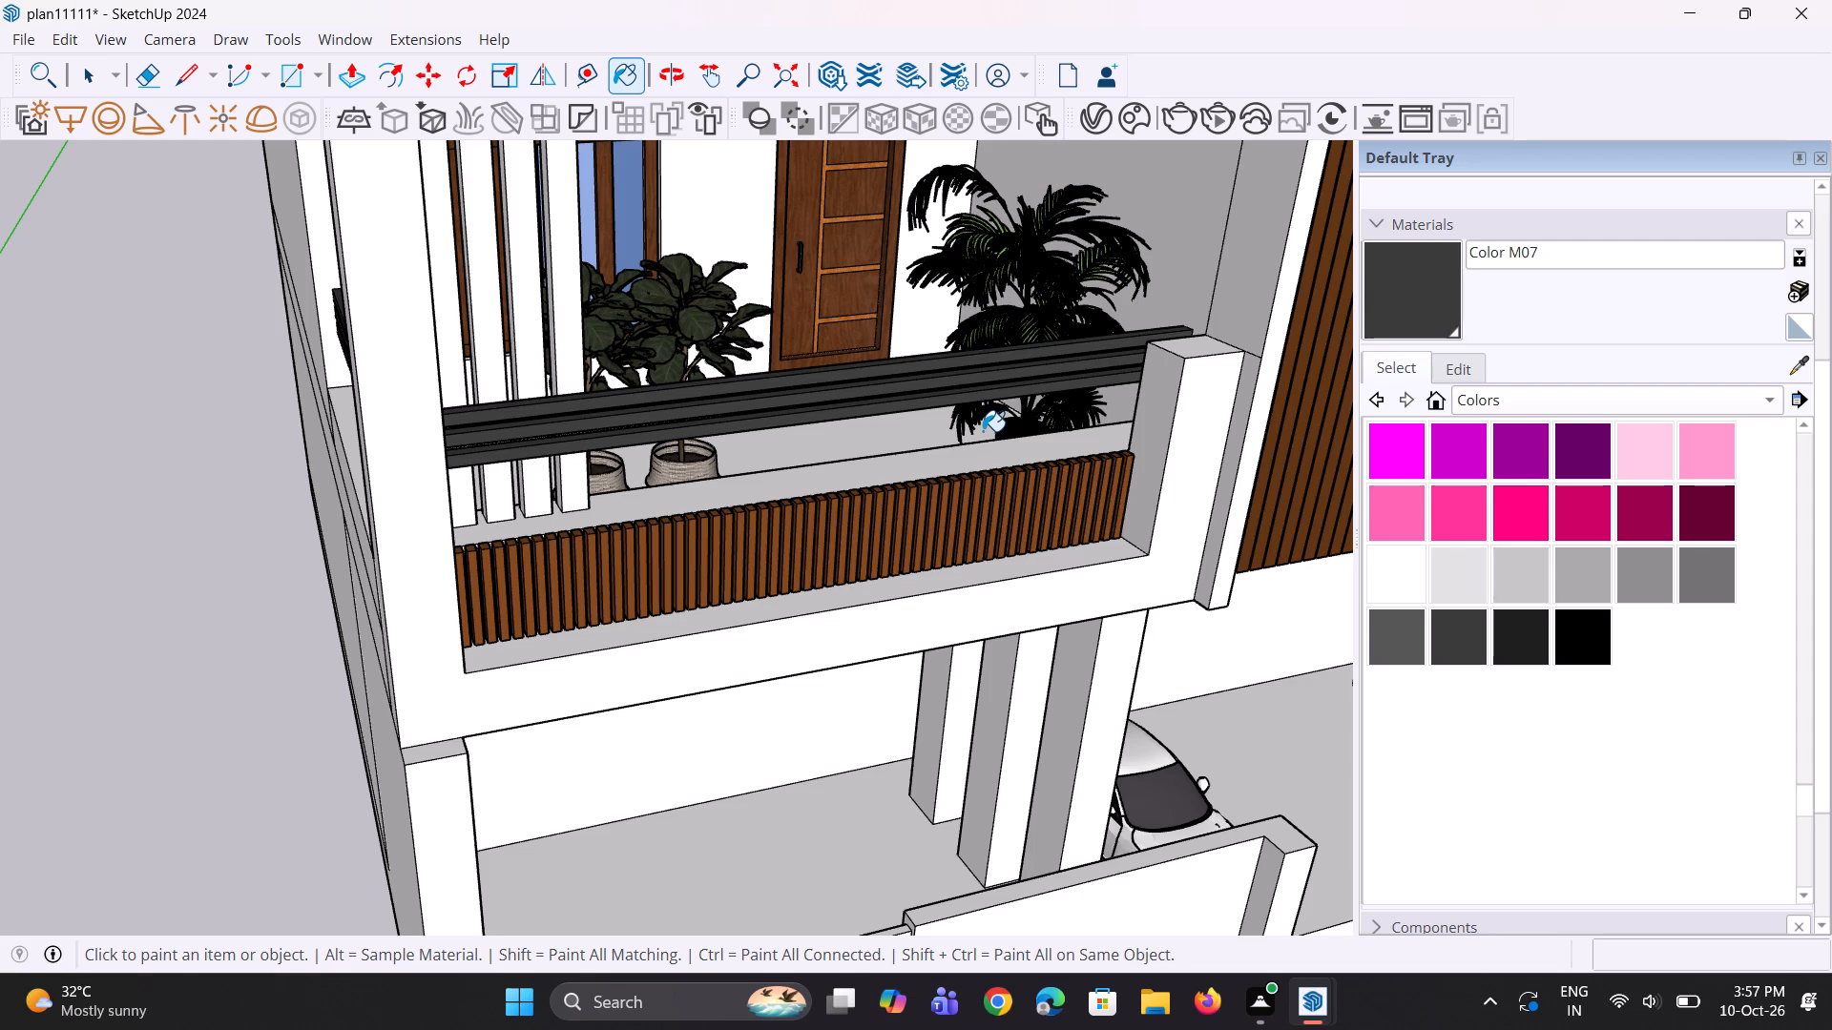
scroll(361, 544, "down", 13)
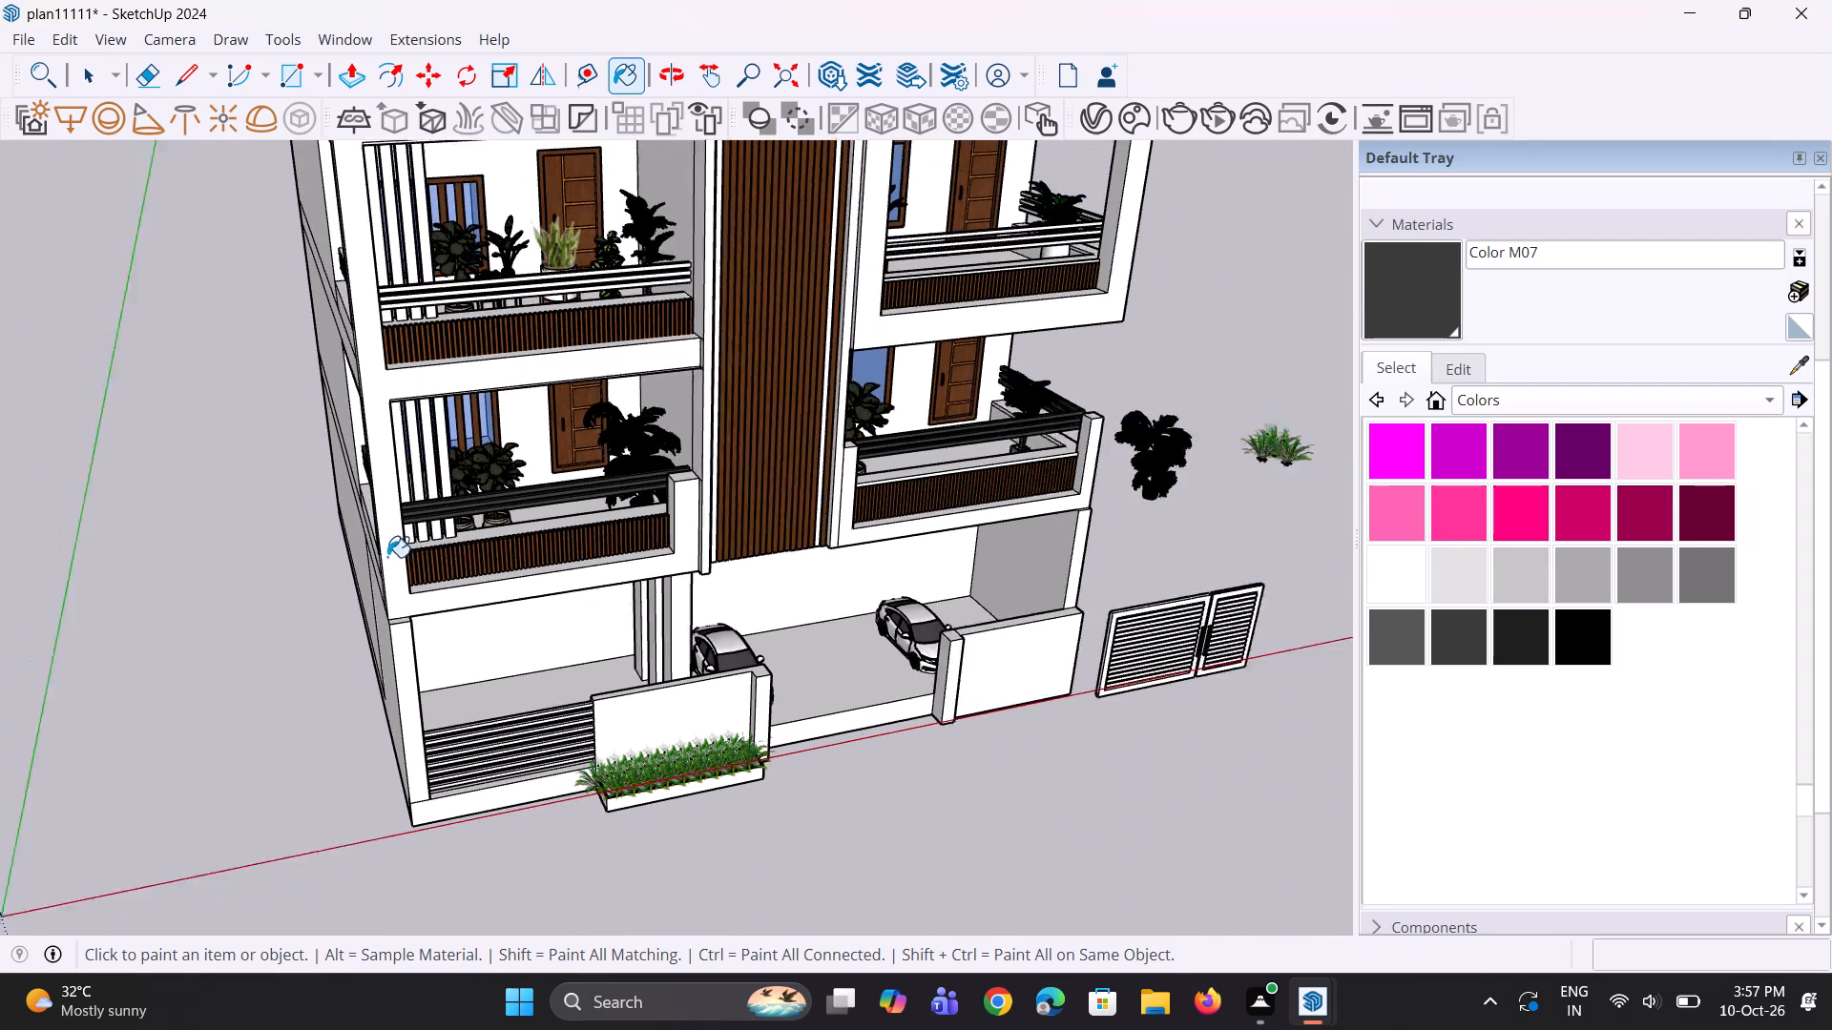
scroll(872, 324, "up", 2)
scroll(800, 245, "up", 5)
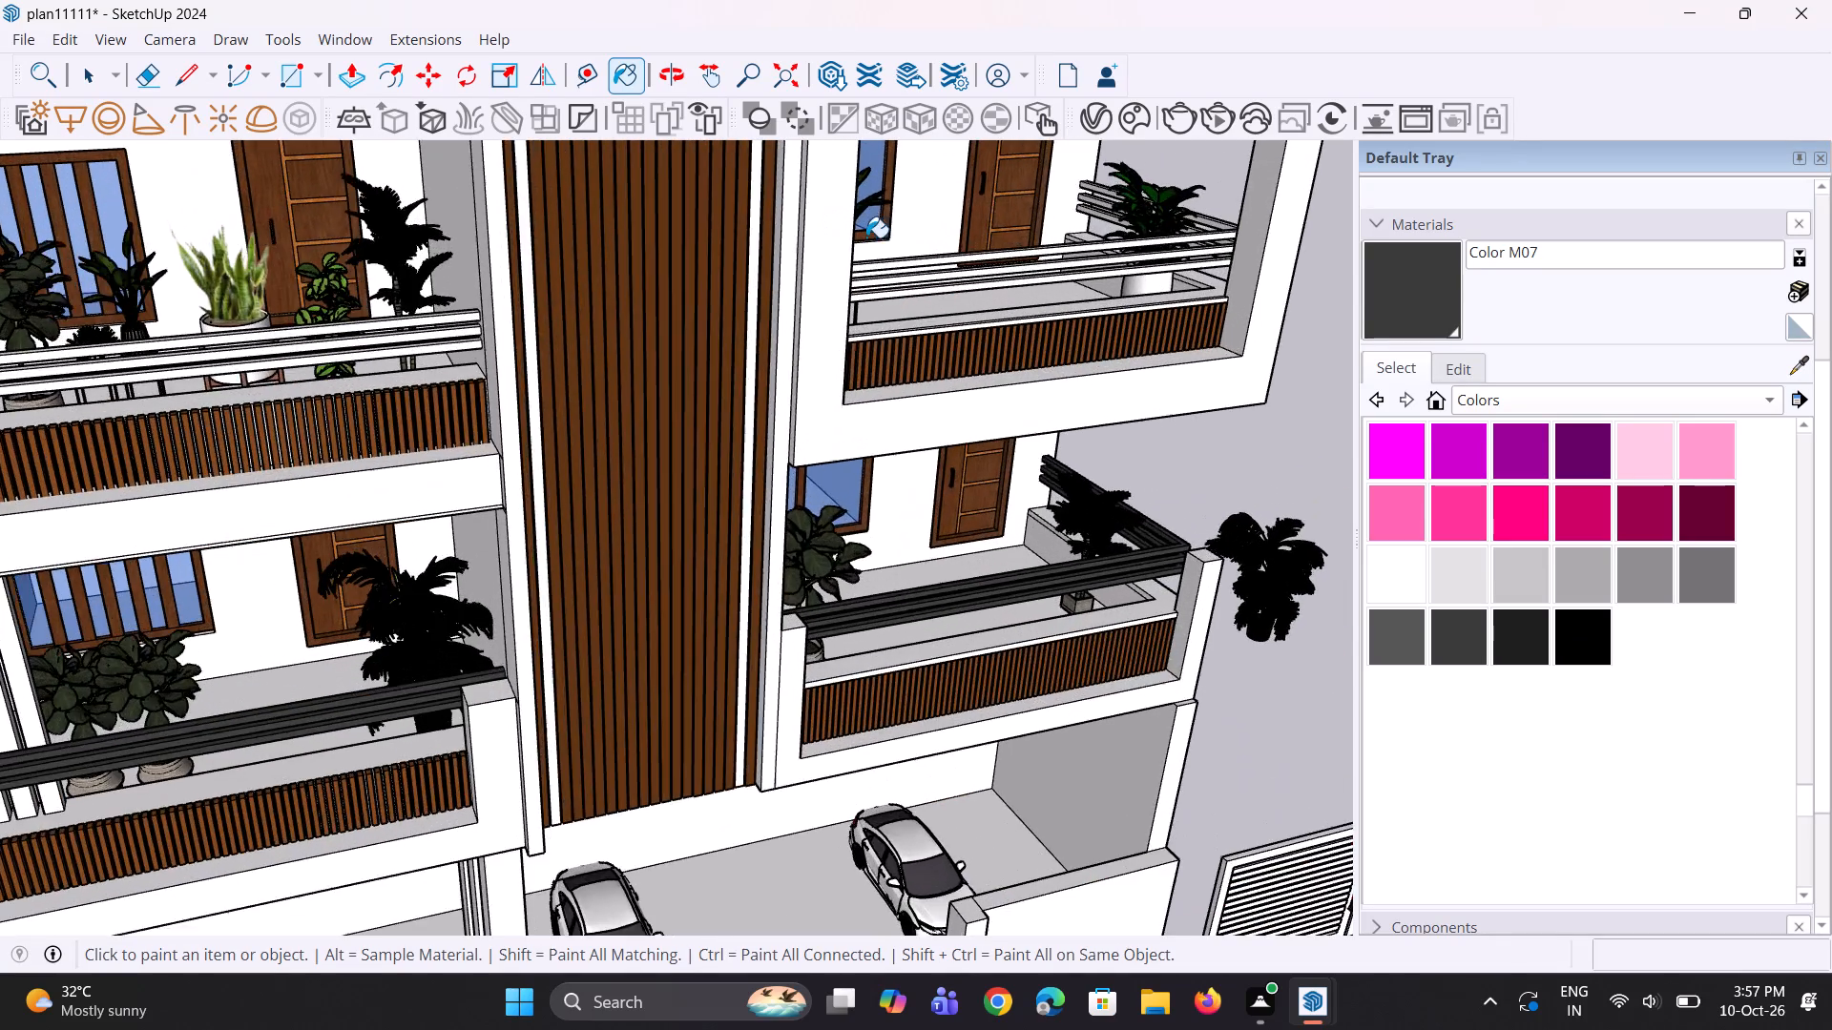
scroll(866, 237, "up", 10)
left_click(936, 320)
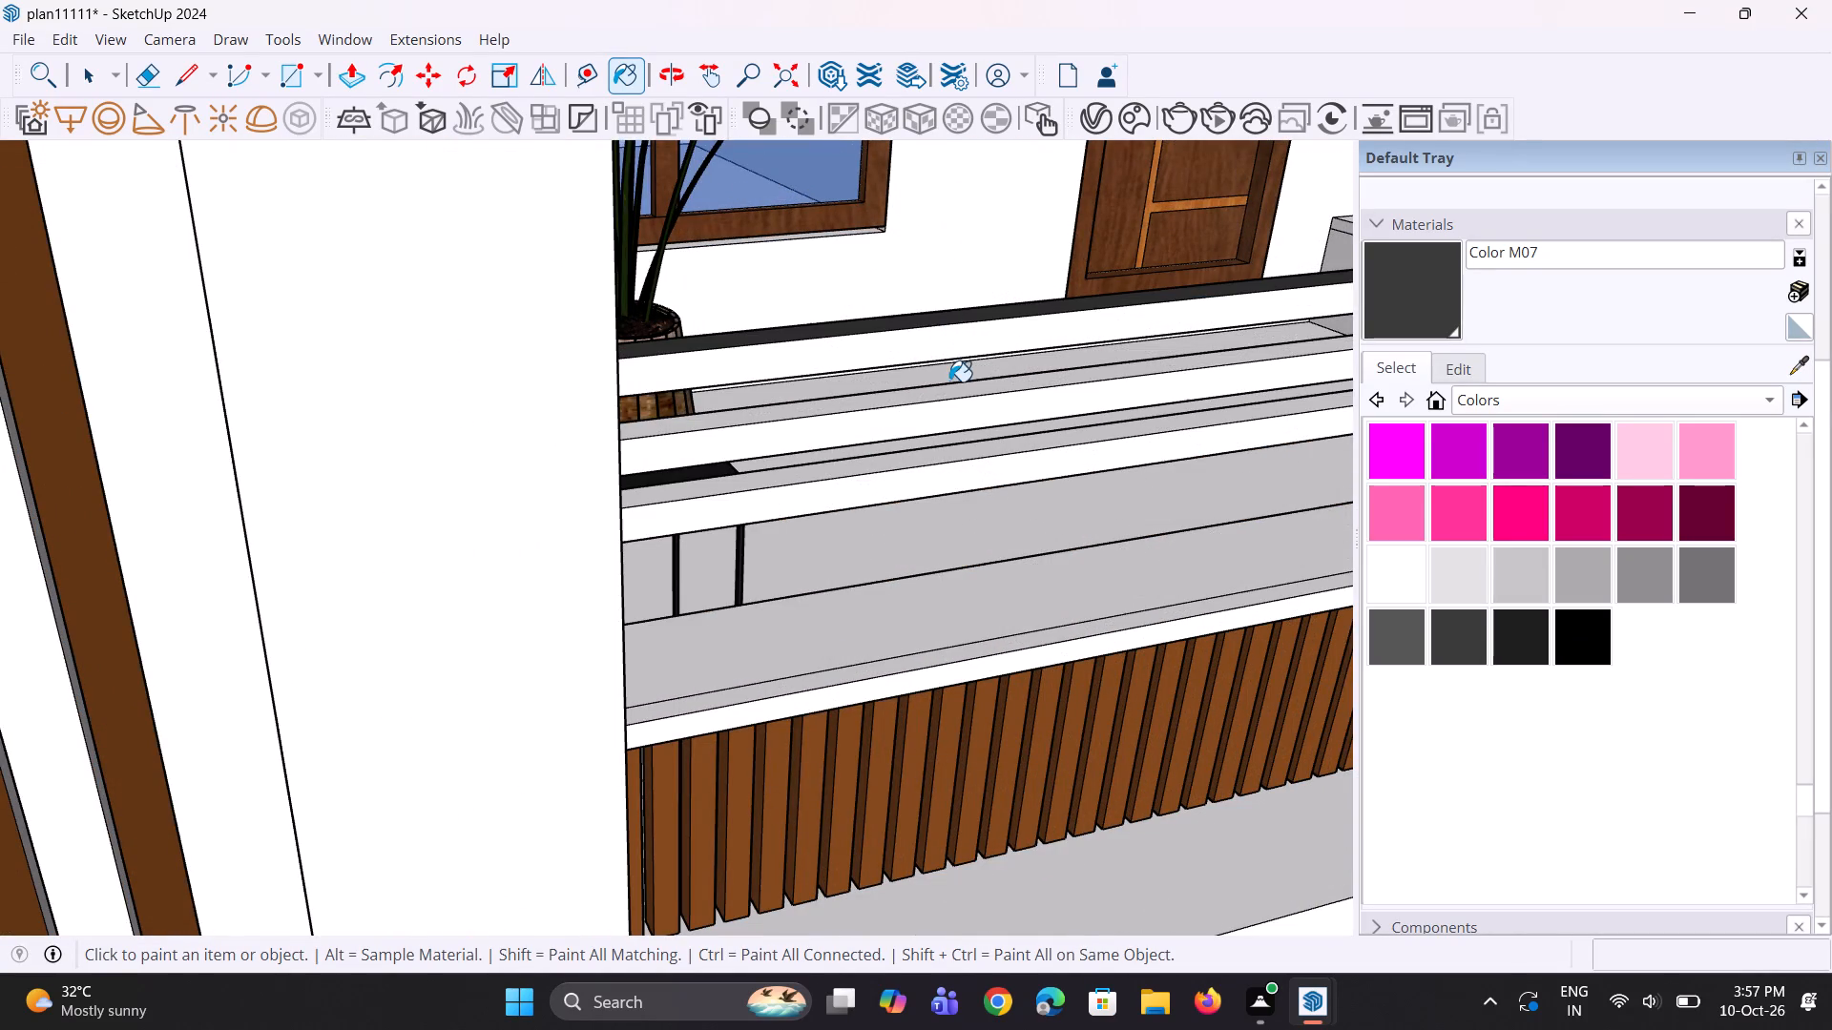
left_click(949, 388)
left_click(915, 455)
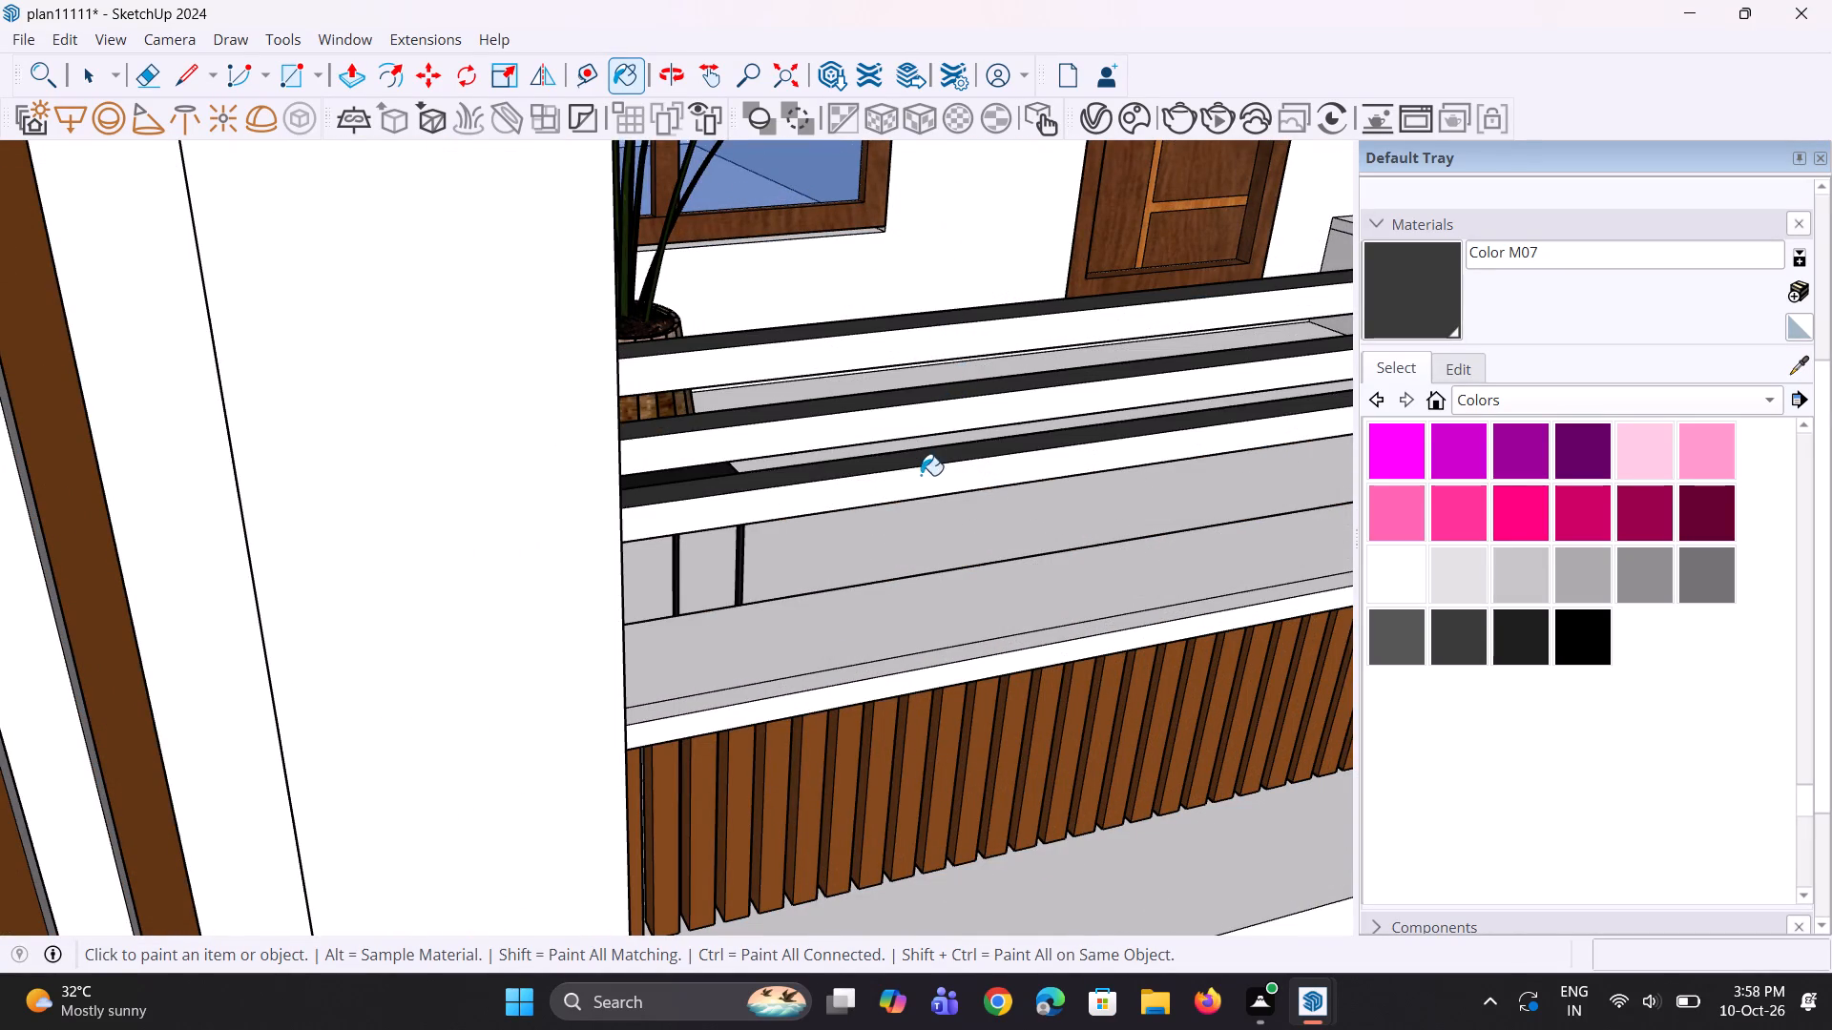
Paint the front faces of the same three front rails on that upper right balcony with Color M07.
middle_click_drag(921, 475, 891, 416)
left_click(902, 279)
left_click(911, 364)
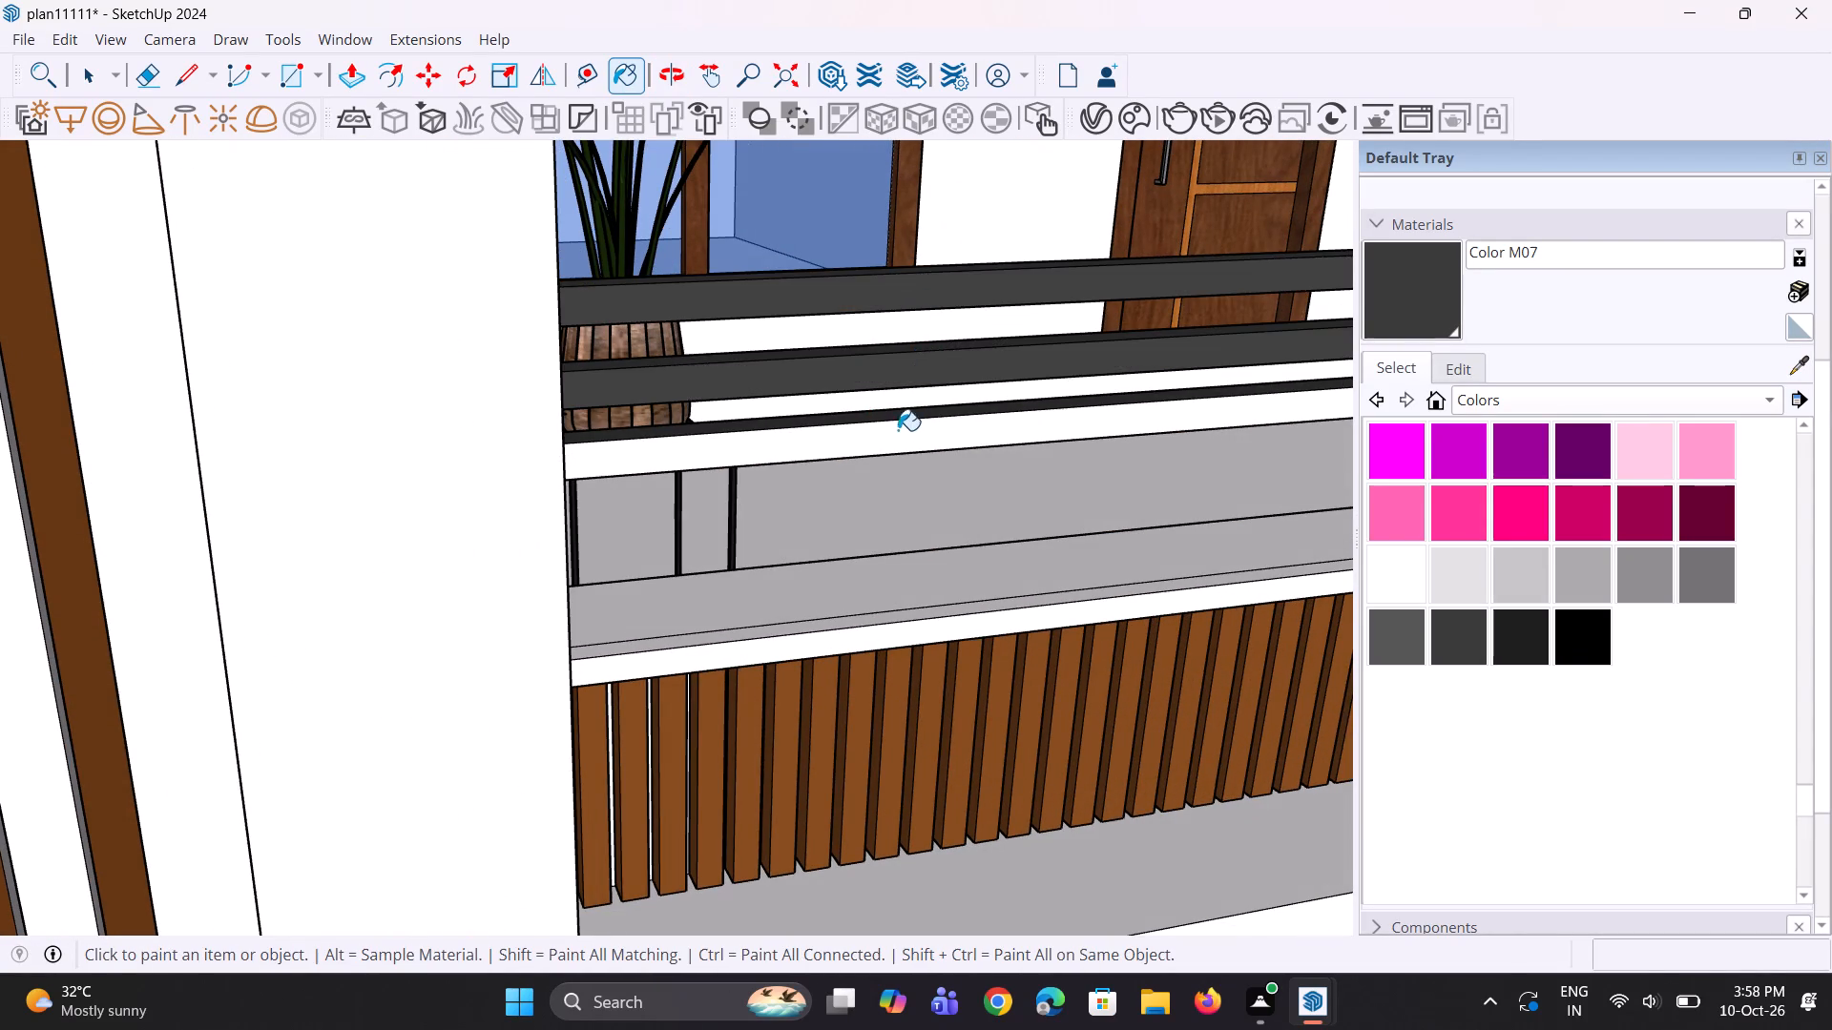
left_click(897, 437)
Paint the inner faces of the upper two side rails on the right balcony one level above the lowest with Color M07.
scroll(769, 456, "down", 13)
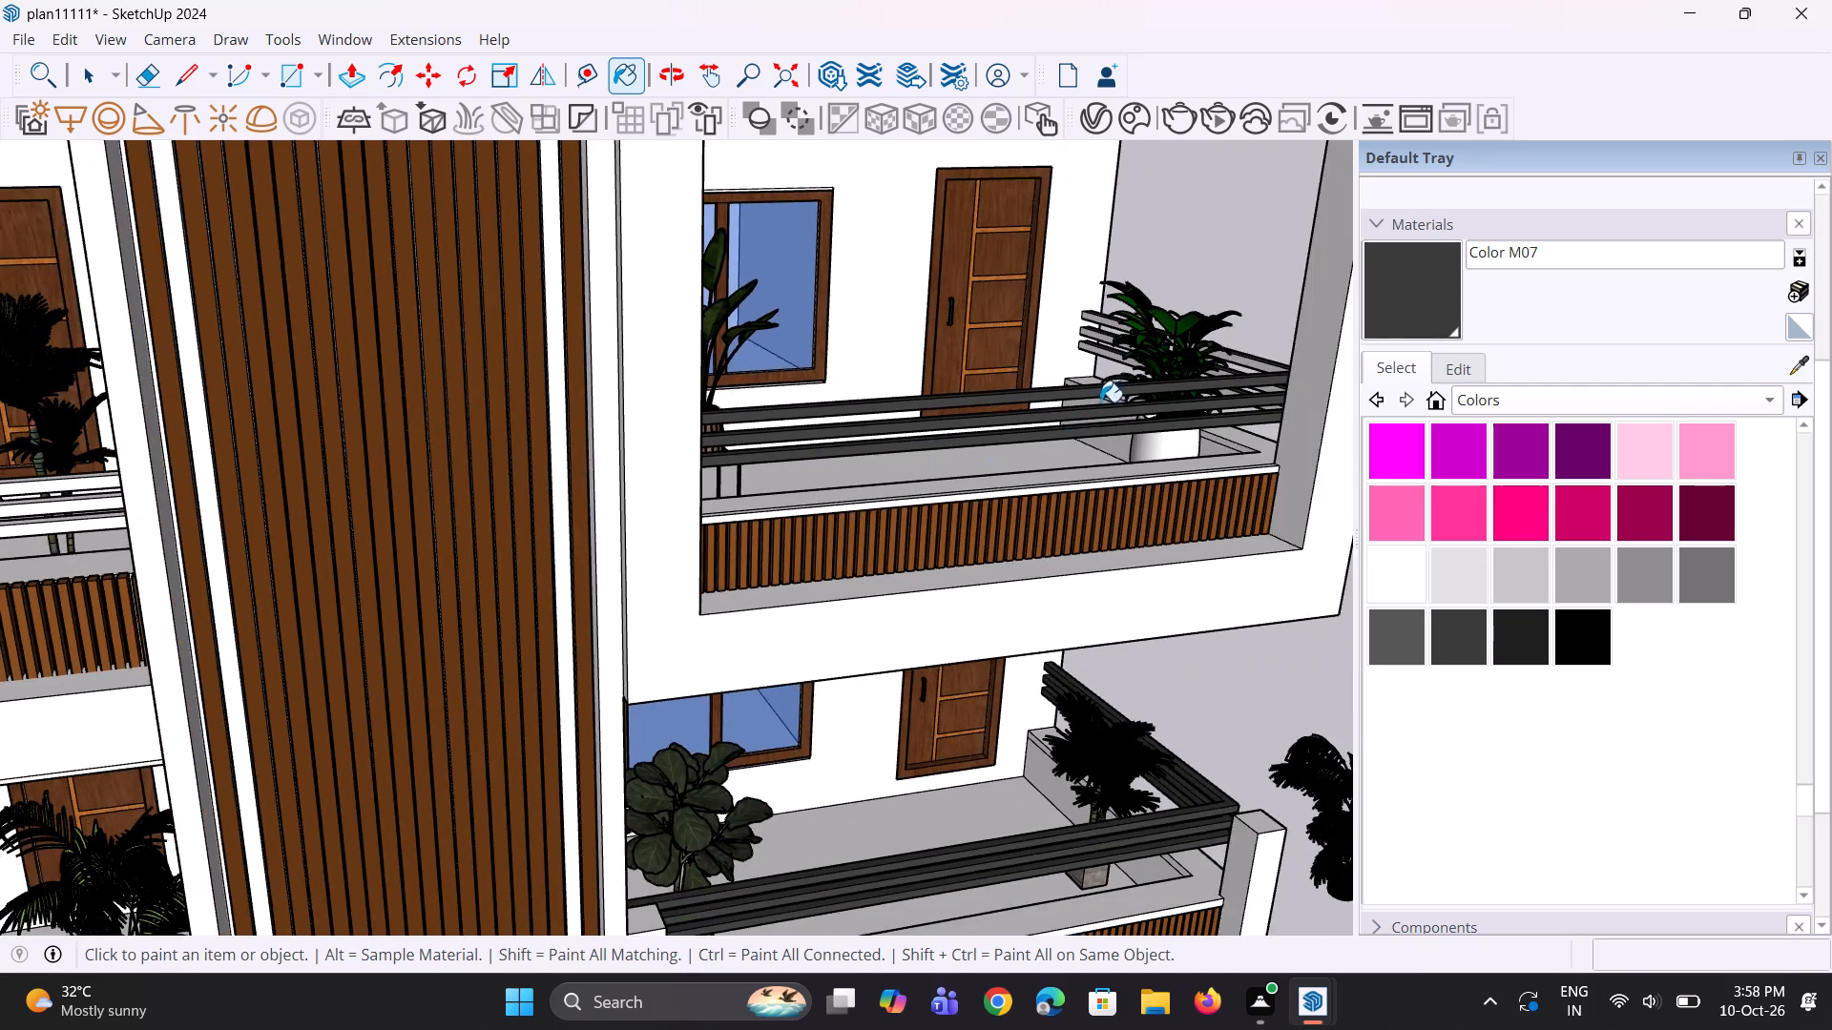
middle_click_drag(1102, 424, 1071, 567)
scroll(1240, 325, "up", 10)
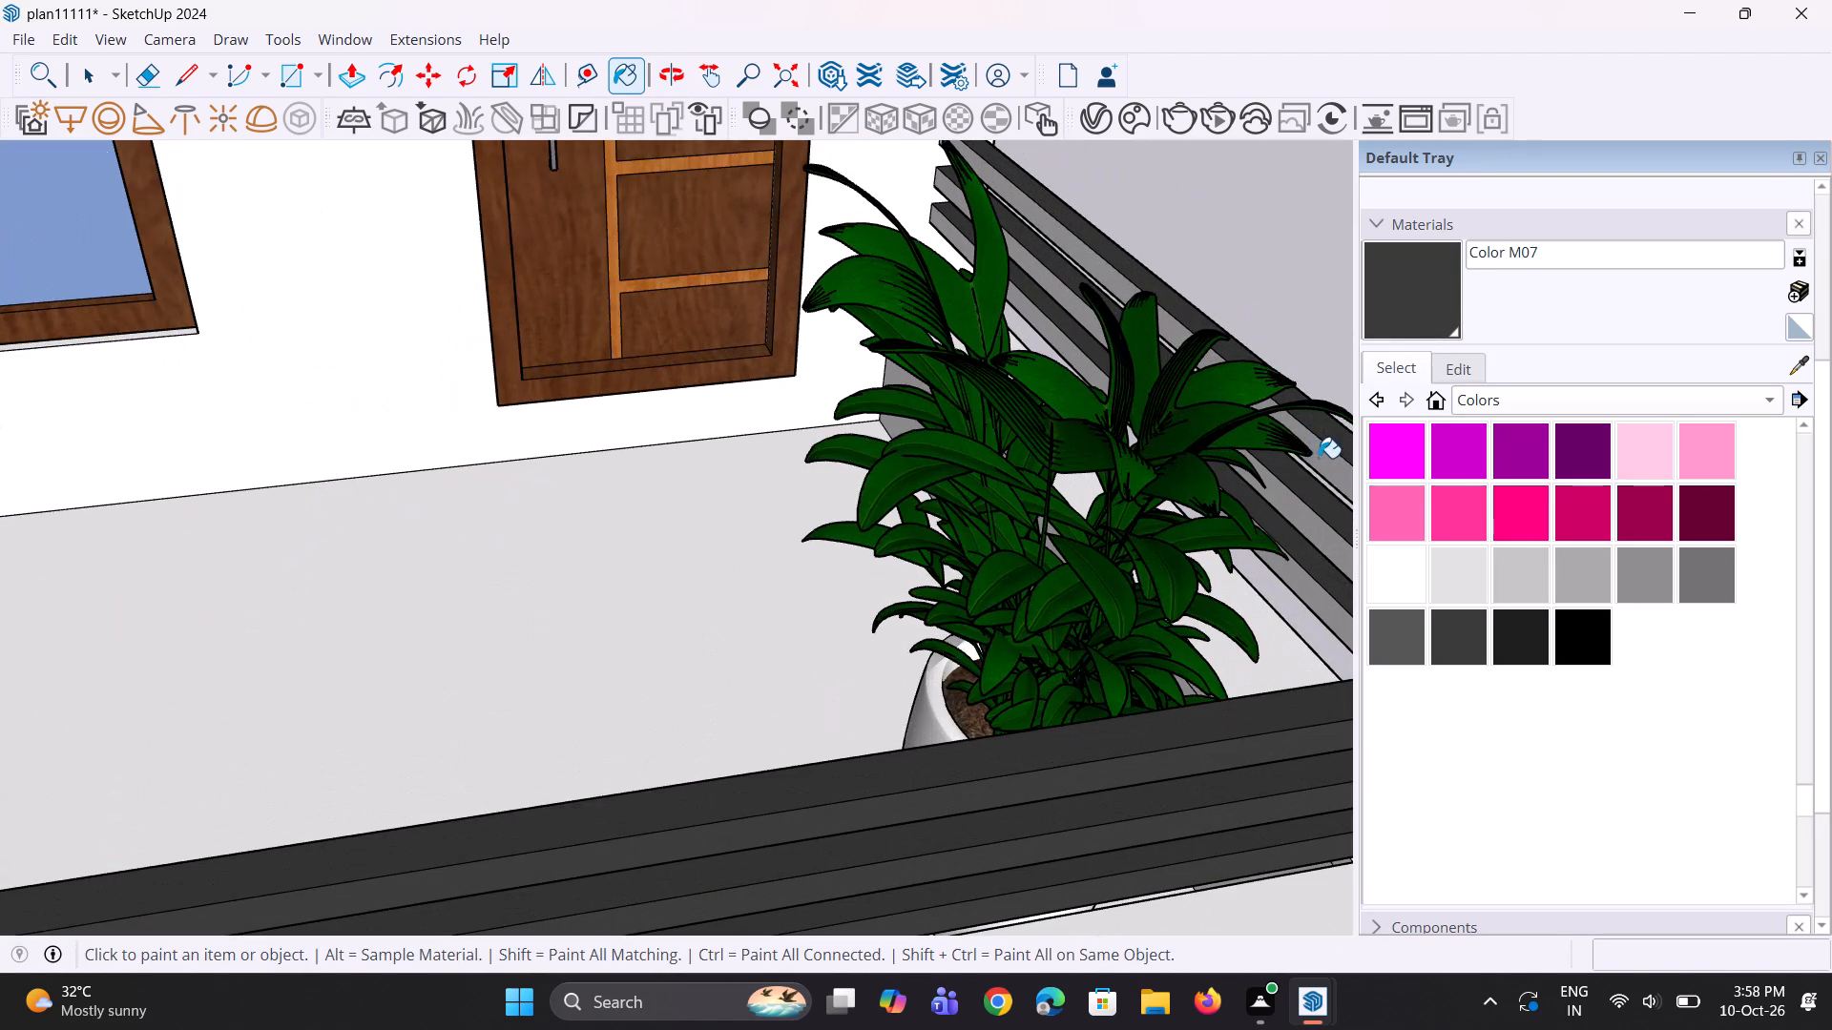
left_click(1319, 458)
left_click(1322, 525)
left_click(1305, 617)
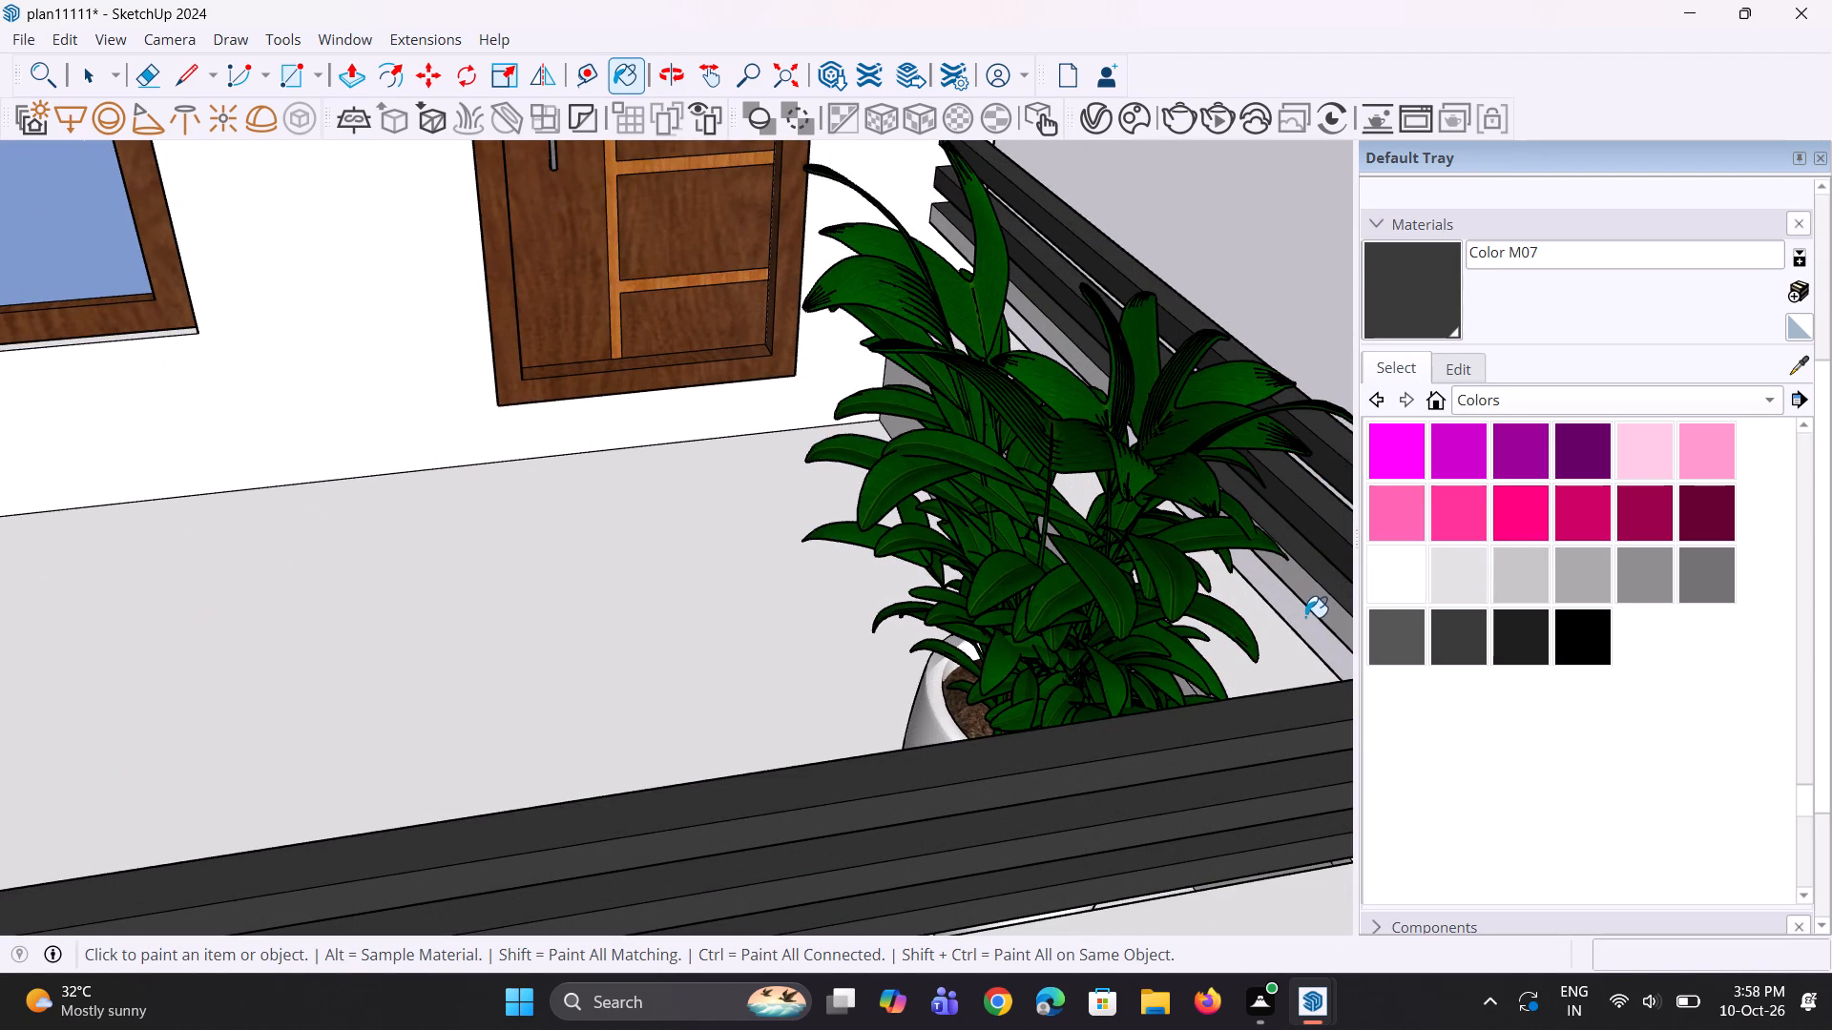
scroll(1301, 619, "up", 2)
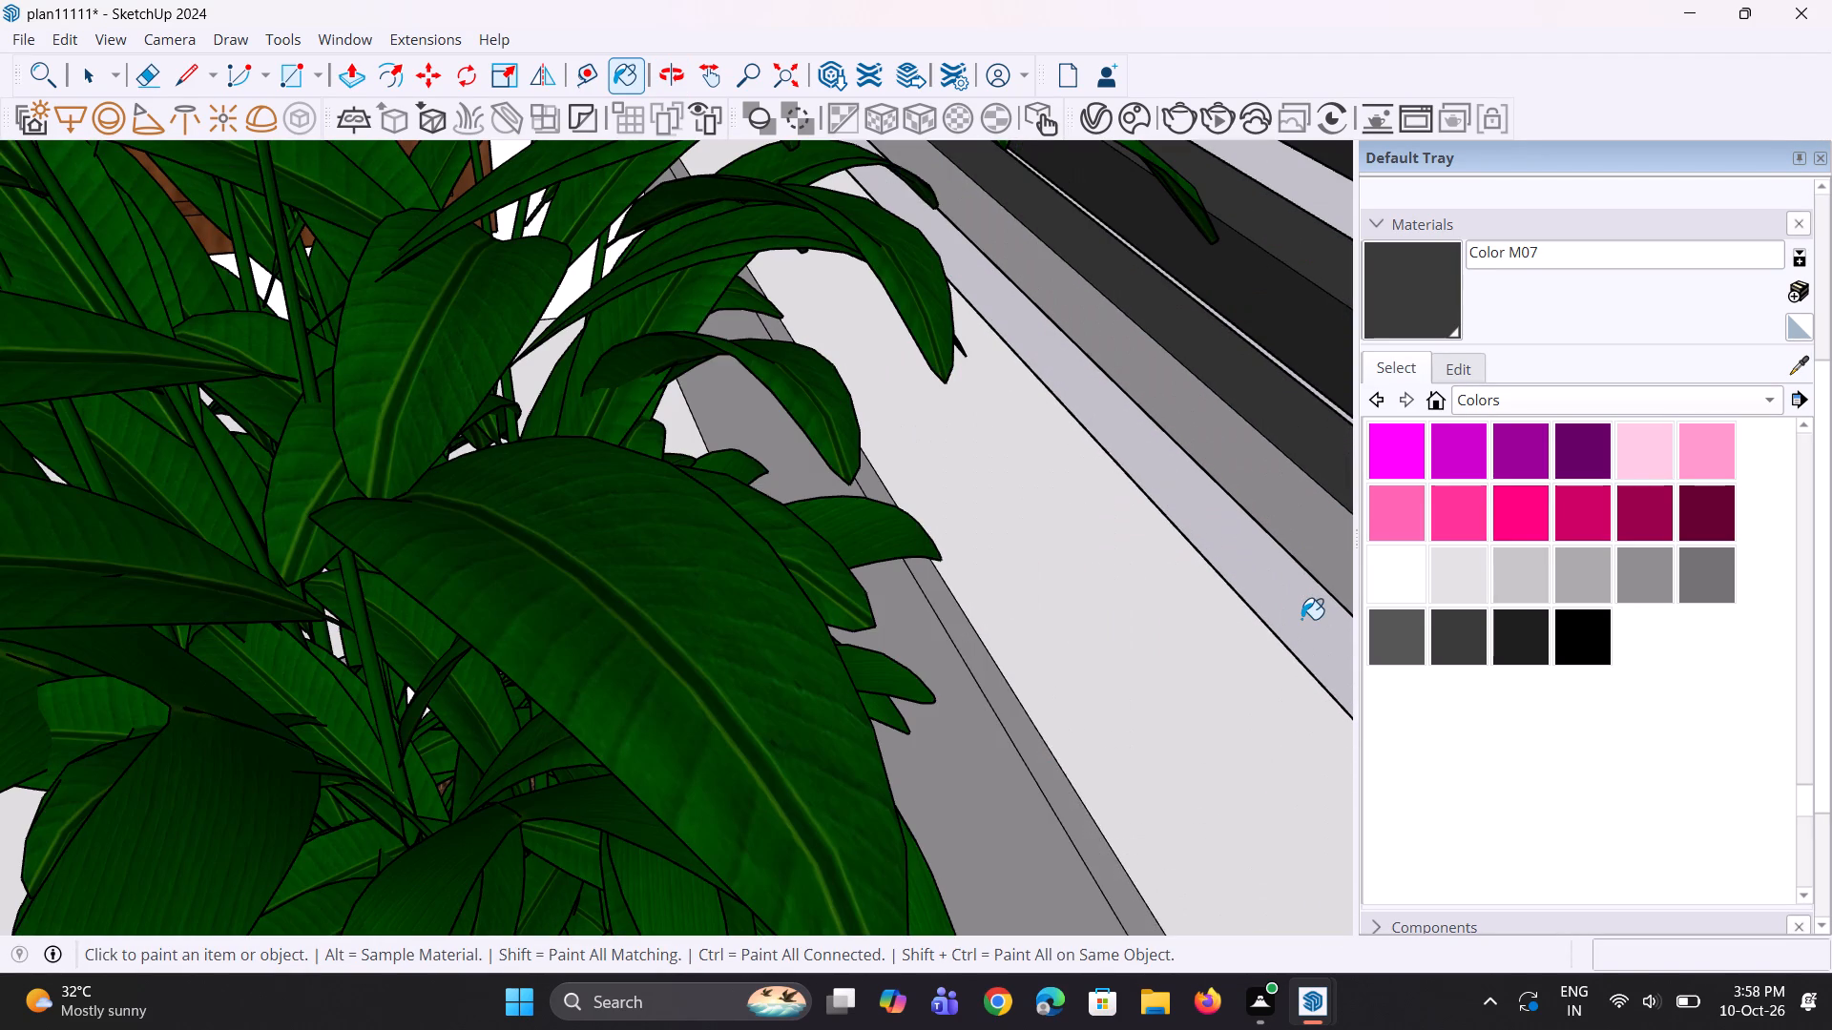
left_click(1301, 619)
scroll(1135, 617, "down", 8)
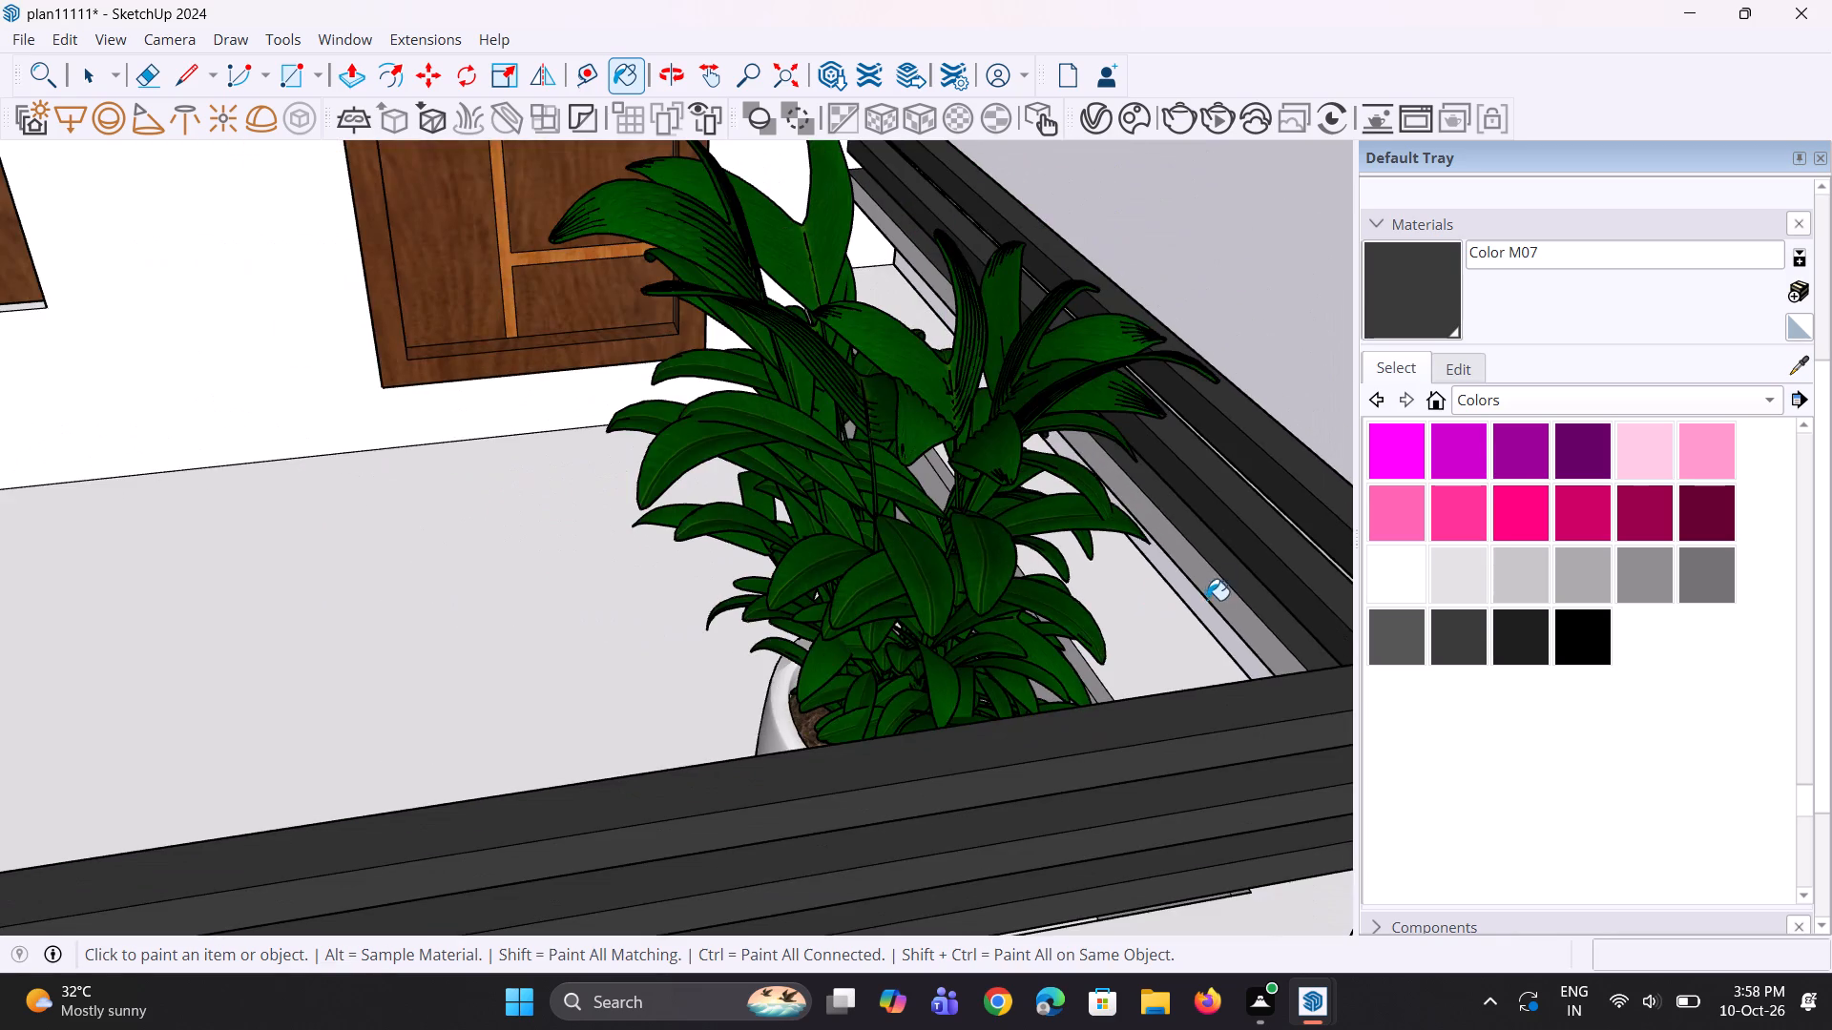
Paint the outer faces of the three side rails on that right balcony with Color M07.
middle_click_drag(1209, 597, 778, 501)
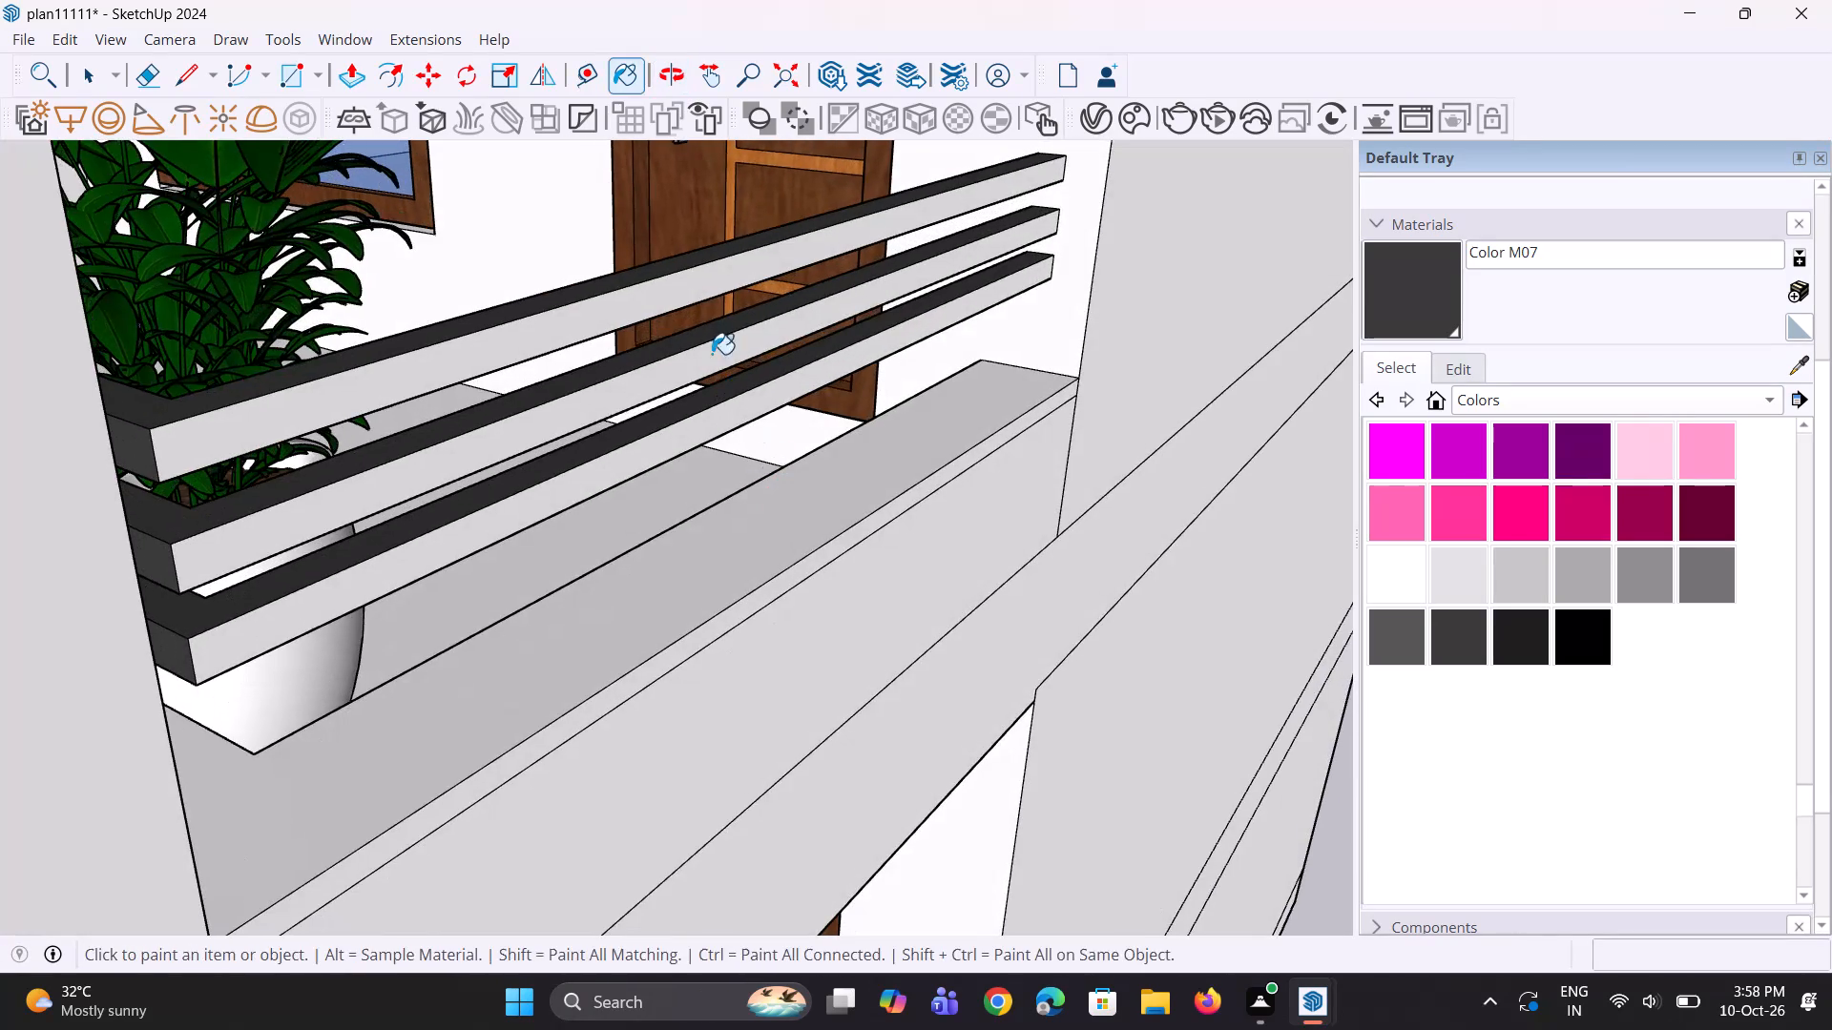
scroll(677, 299, "up", 1)
left_click(677, 299)
left_click(690, 369)
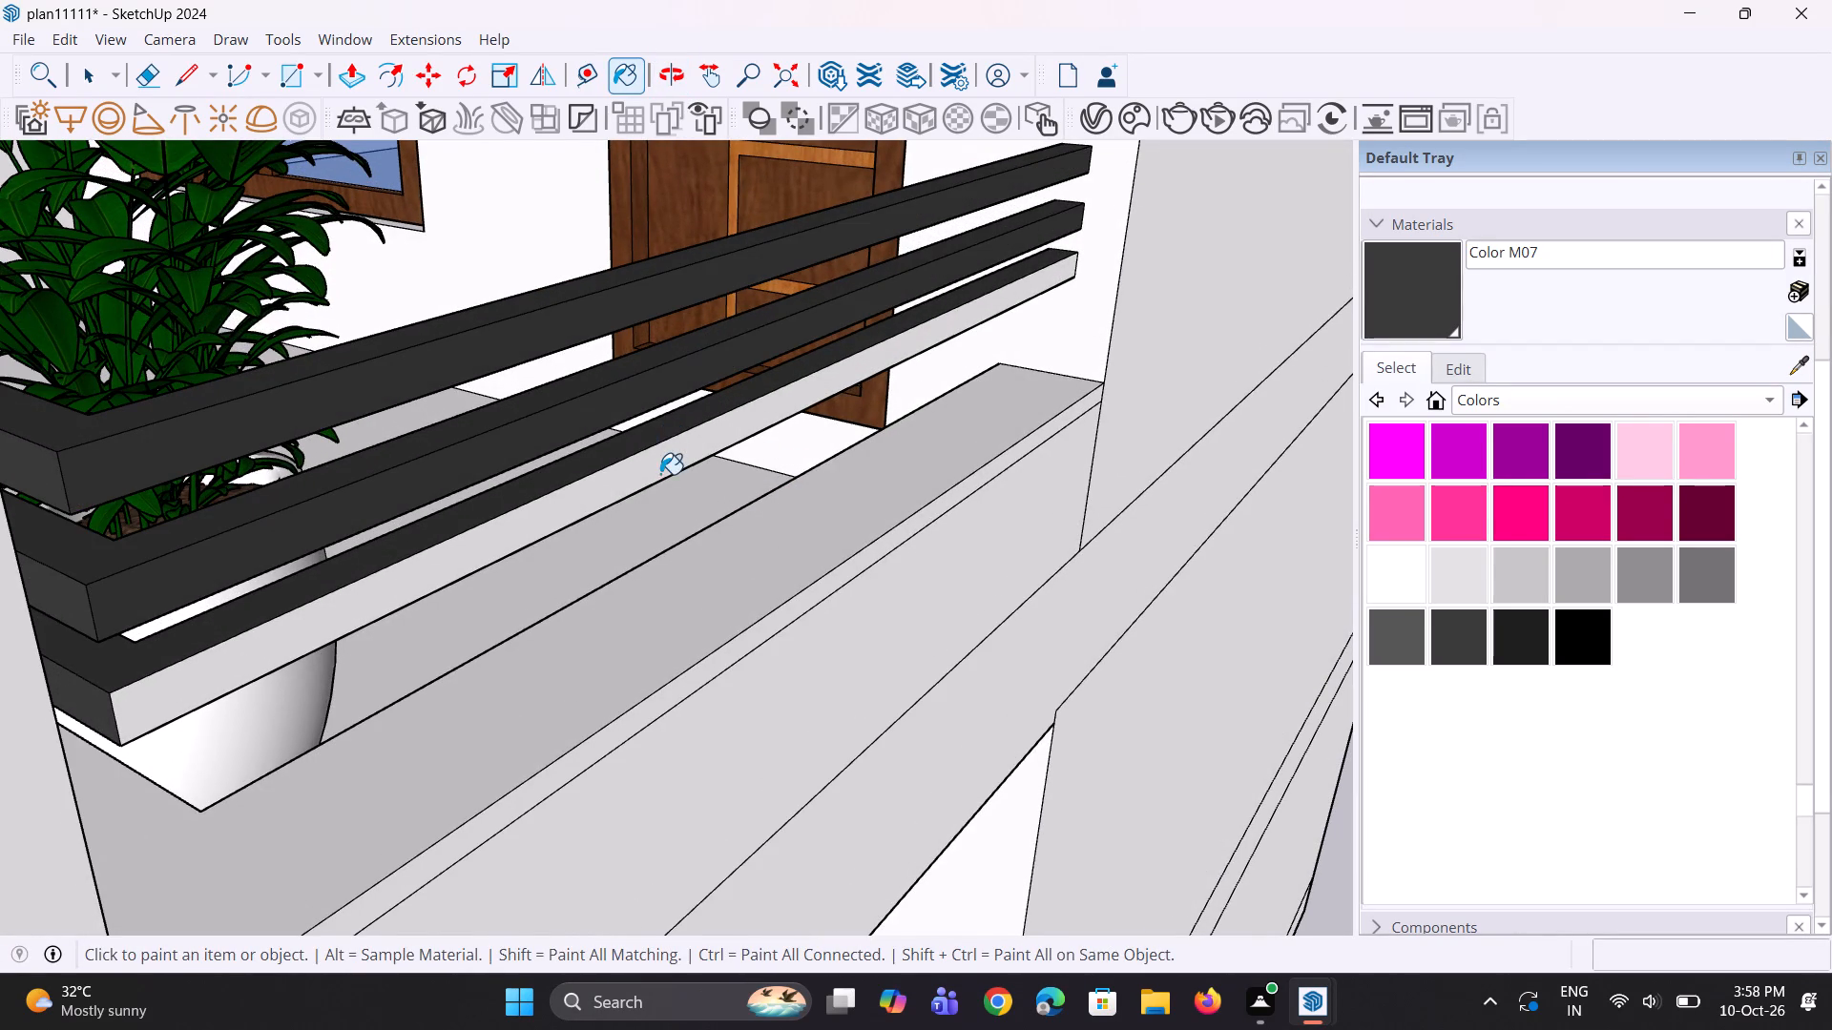
left_click(660, 474)
Paint the inner face of the lowest side rail on the same right balcony with Color M07.
scroll(648, 500, "down", 8)
middle_click_drag(347, 505, 664, 558)
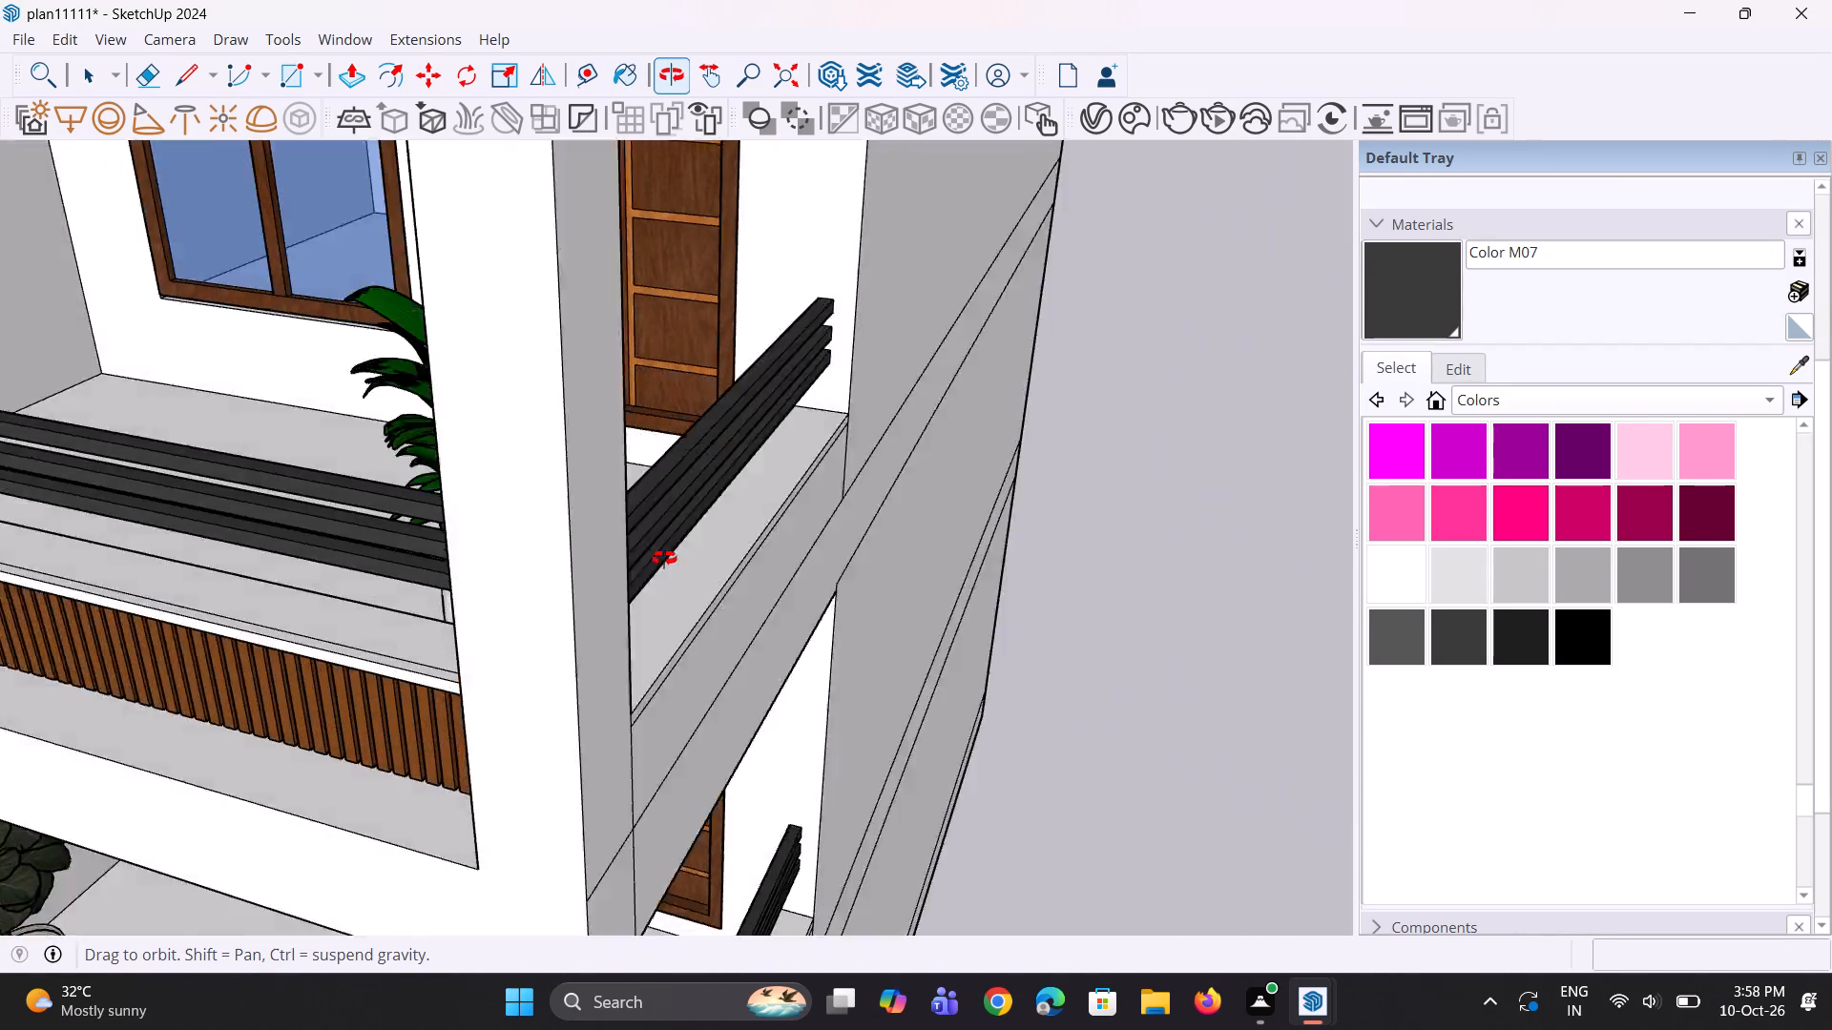
middle_click_drag(664, 558, 1193, 546)
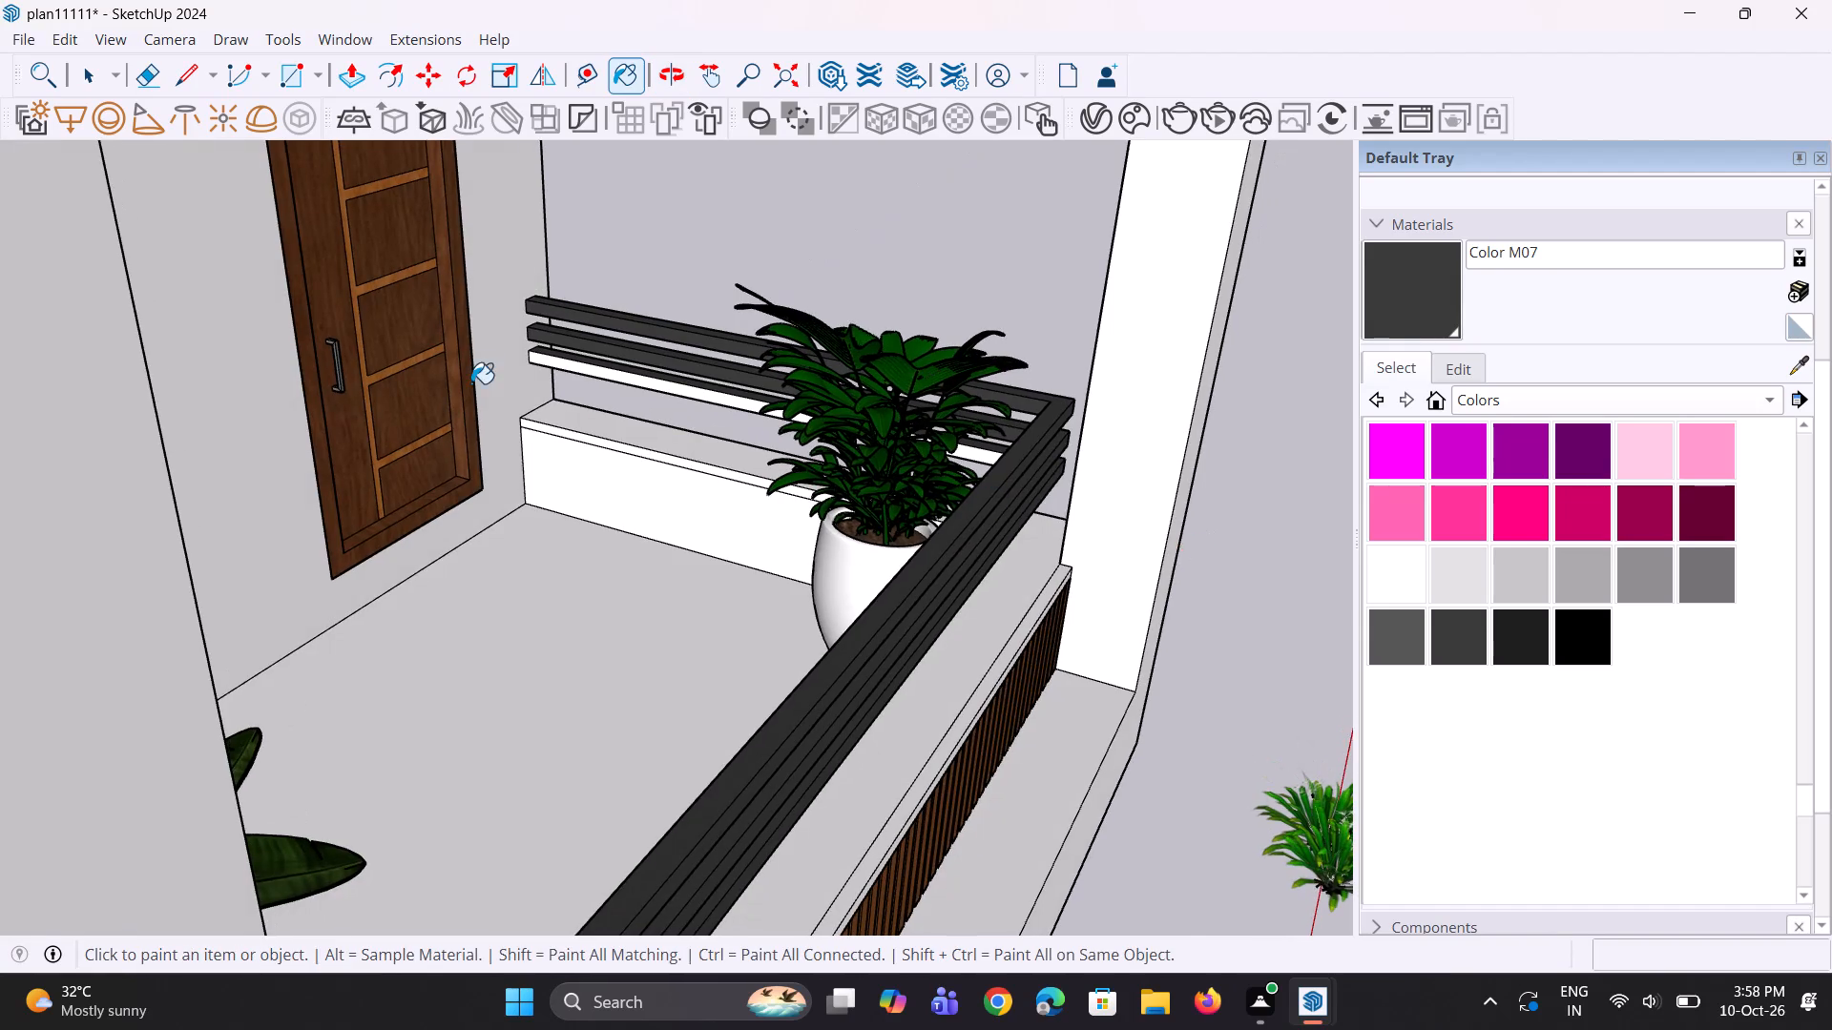
scroll(469, 371, "up", 7)
left_click(583, 360)
Paint the inner faces of the three front rails on the right balcony one level above the lowest with Color M07.
scroll(553, 417, "down", 5)
middle_click_drag(909, 608, 1063, 618)
scroll(1204, 621, "up", 5)
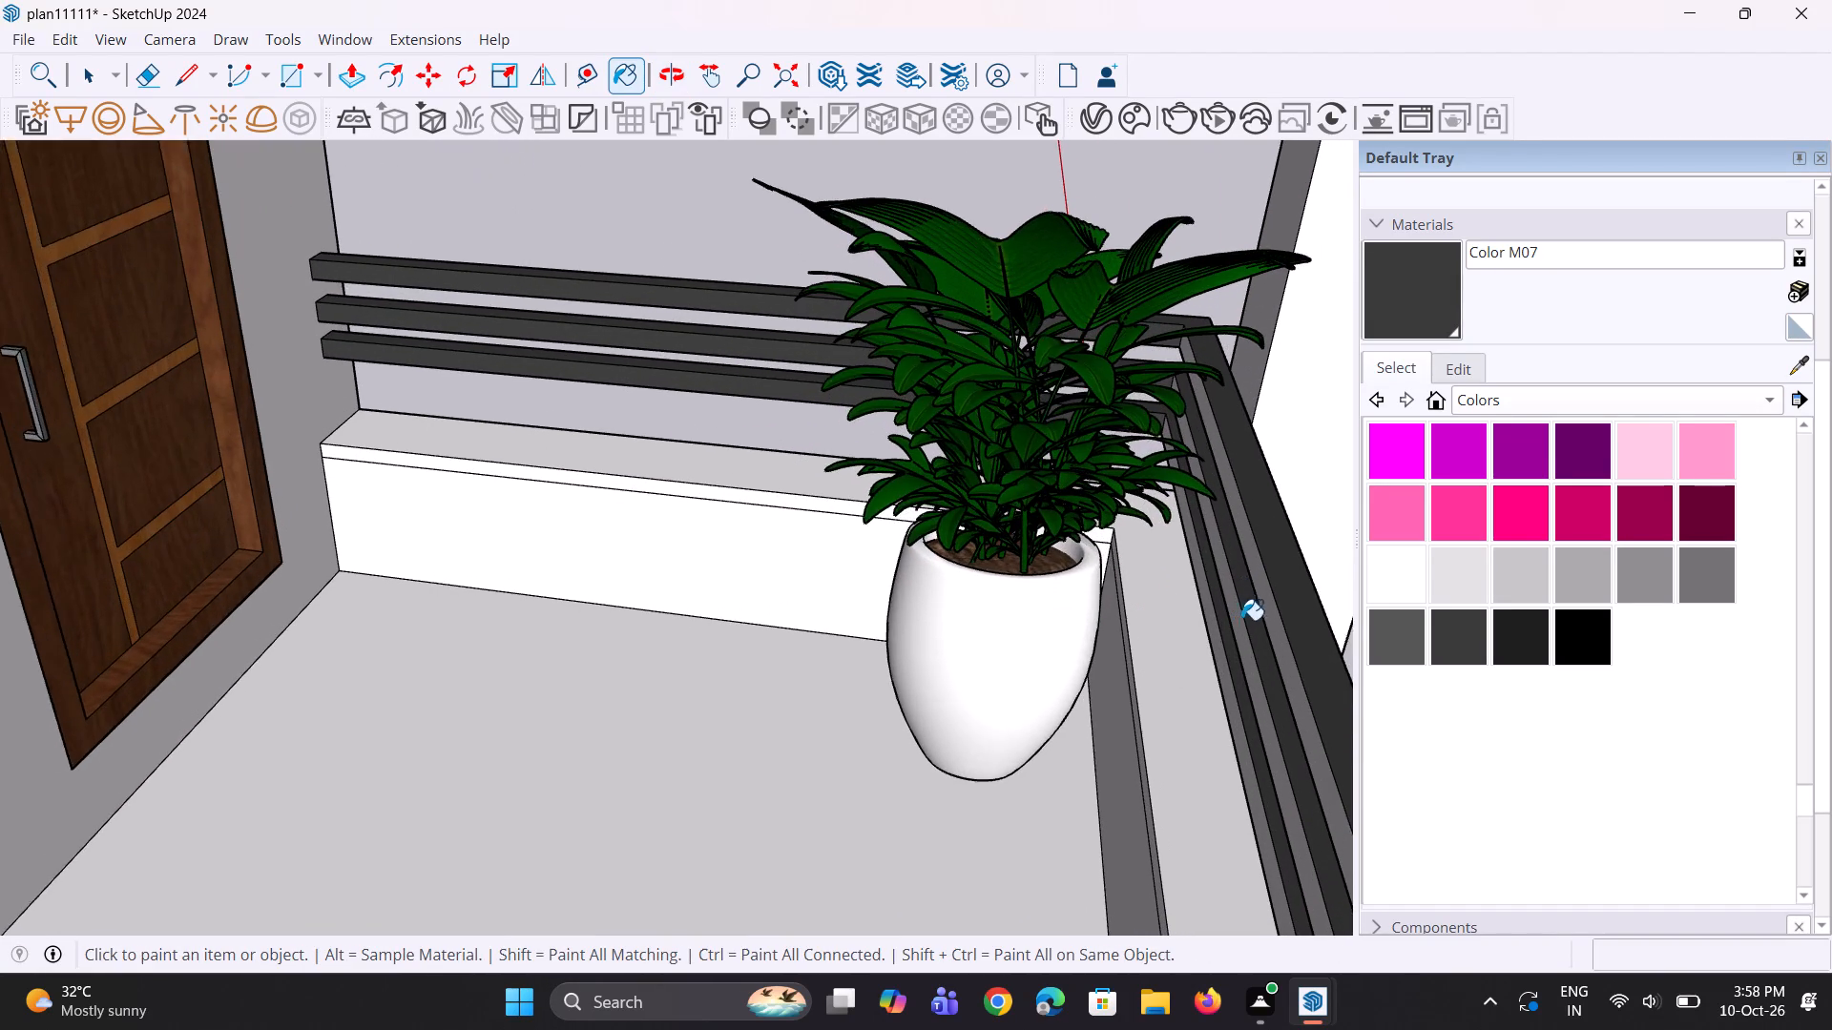
scroll(1241, 620, "up", 1)
left_click(1275, 605)
scroll(1273, 628, "up", 3)
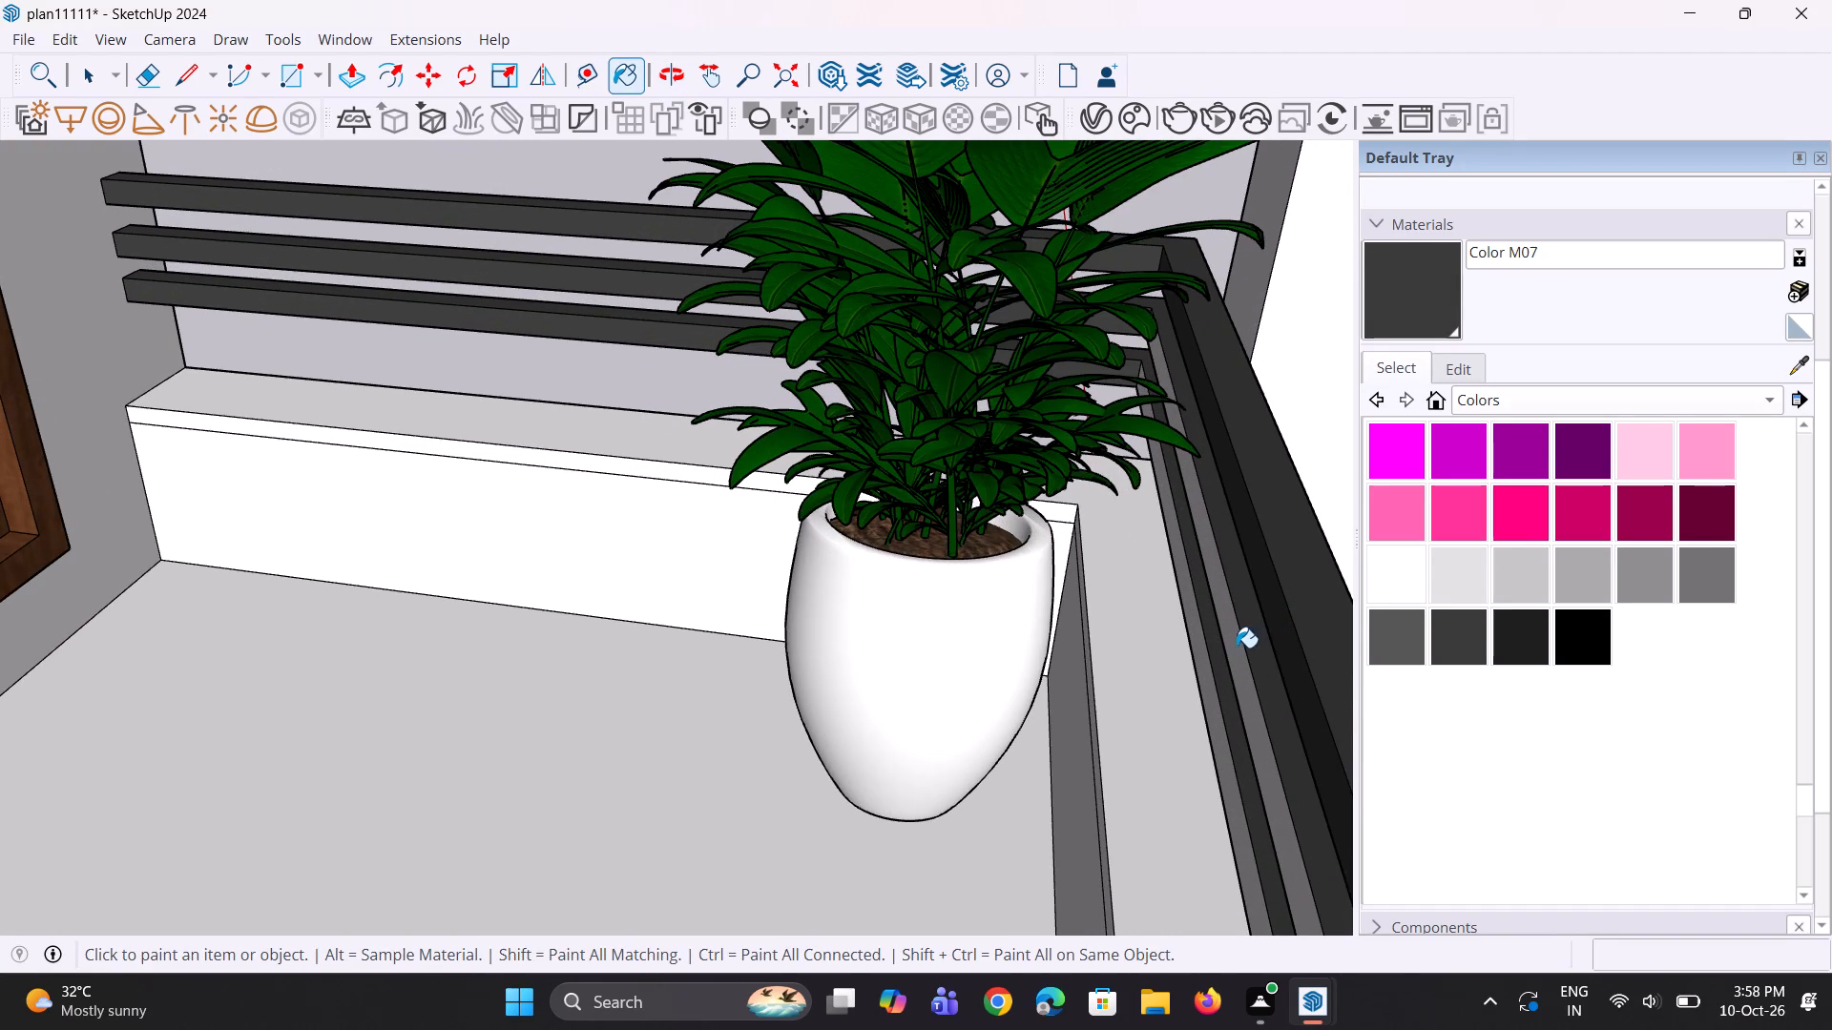
left_click(1237, 648)
scroll(1207, 670, "up", 3)
left_click(1204, 678)
Paint the front and top faces of the uppermost rail on the right balcony two levels above the lowest with Color M07.
scroll(1125, 693, "down", 5)
middle_click_drag(1155, 687, 846, 639)
scroll(840, 625, "up", 1)
scroll(799, 585, "down", 12)
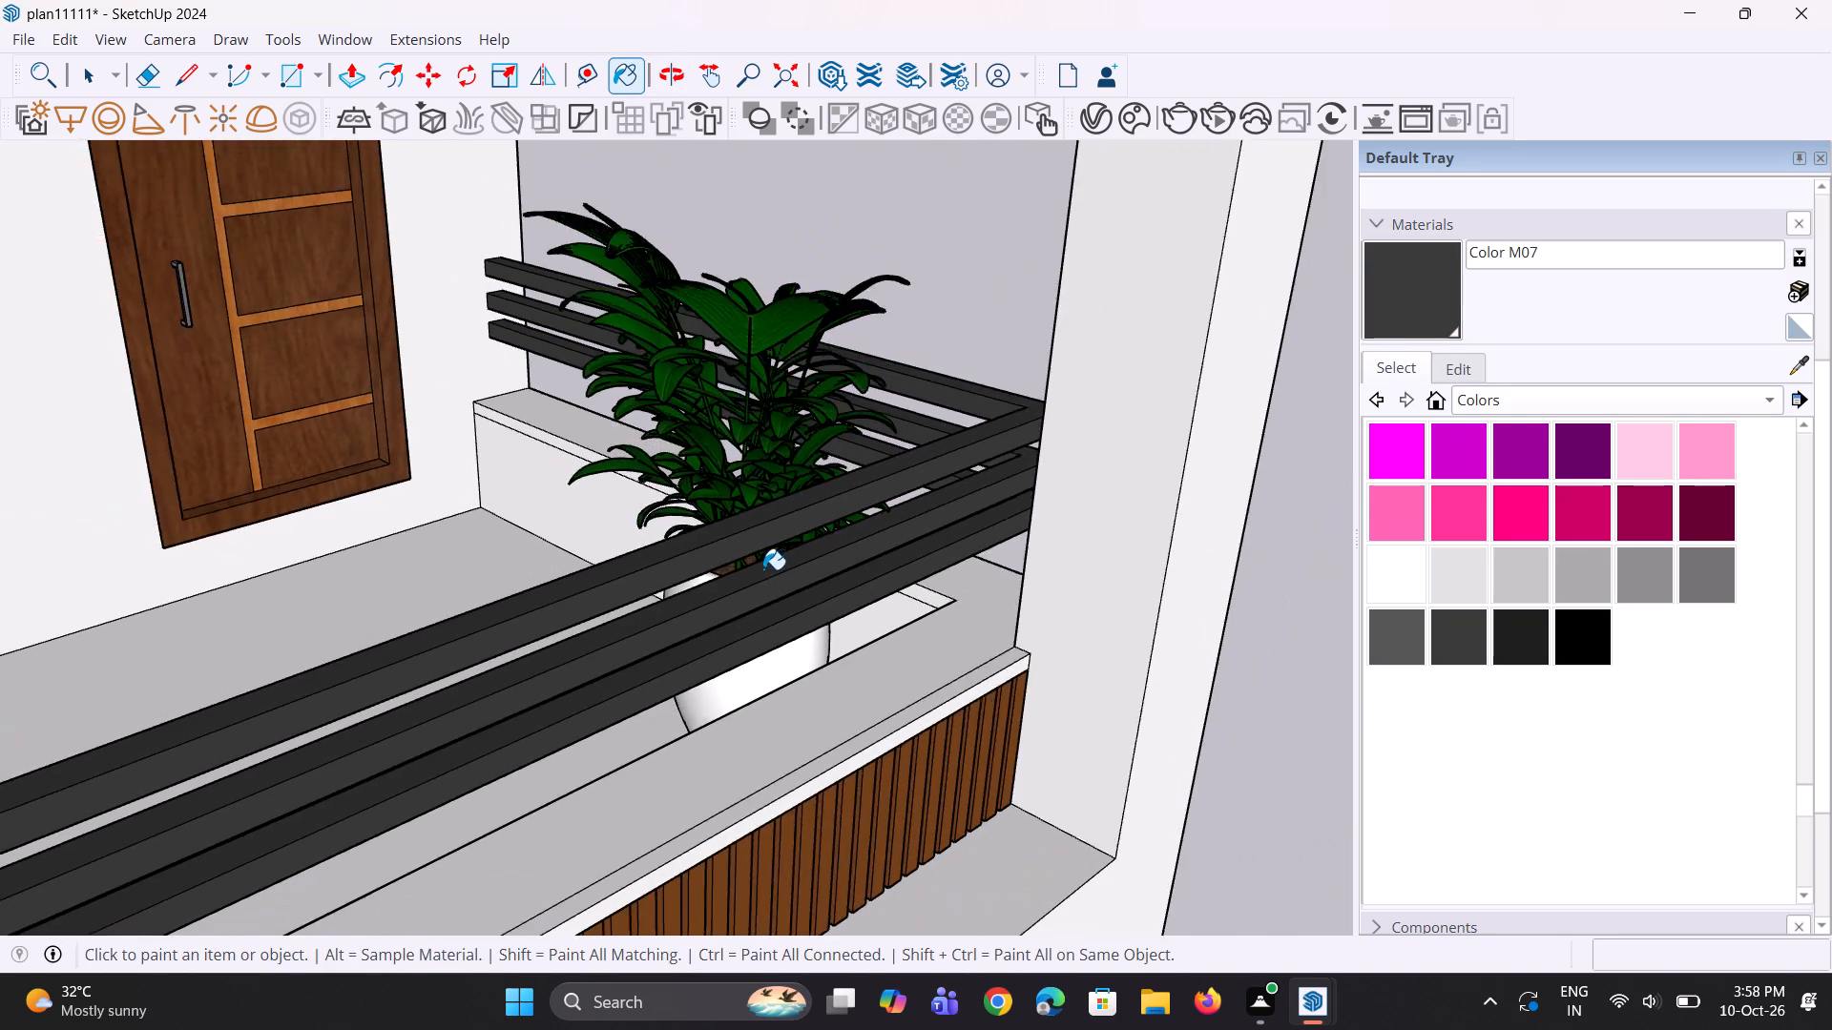
scroll(763, 569, "down", 2)
scroll(939, 542, "down", 5)
middle_click_drag(964, 547, 781, 534)
scroll(775, 534, "down", 9)
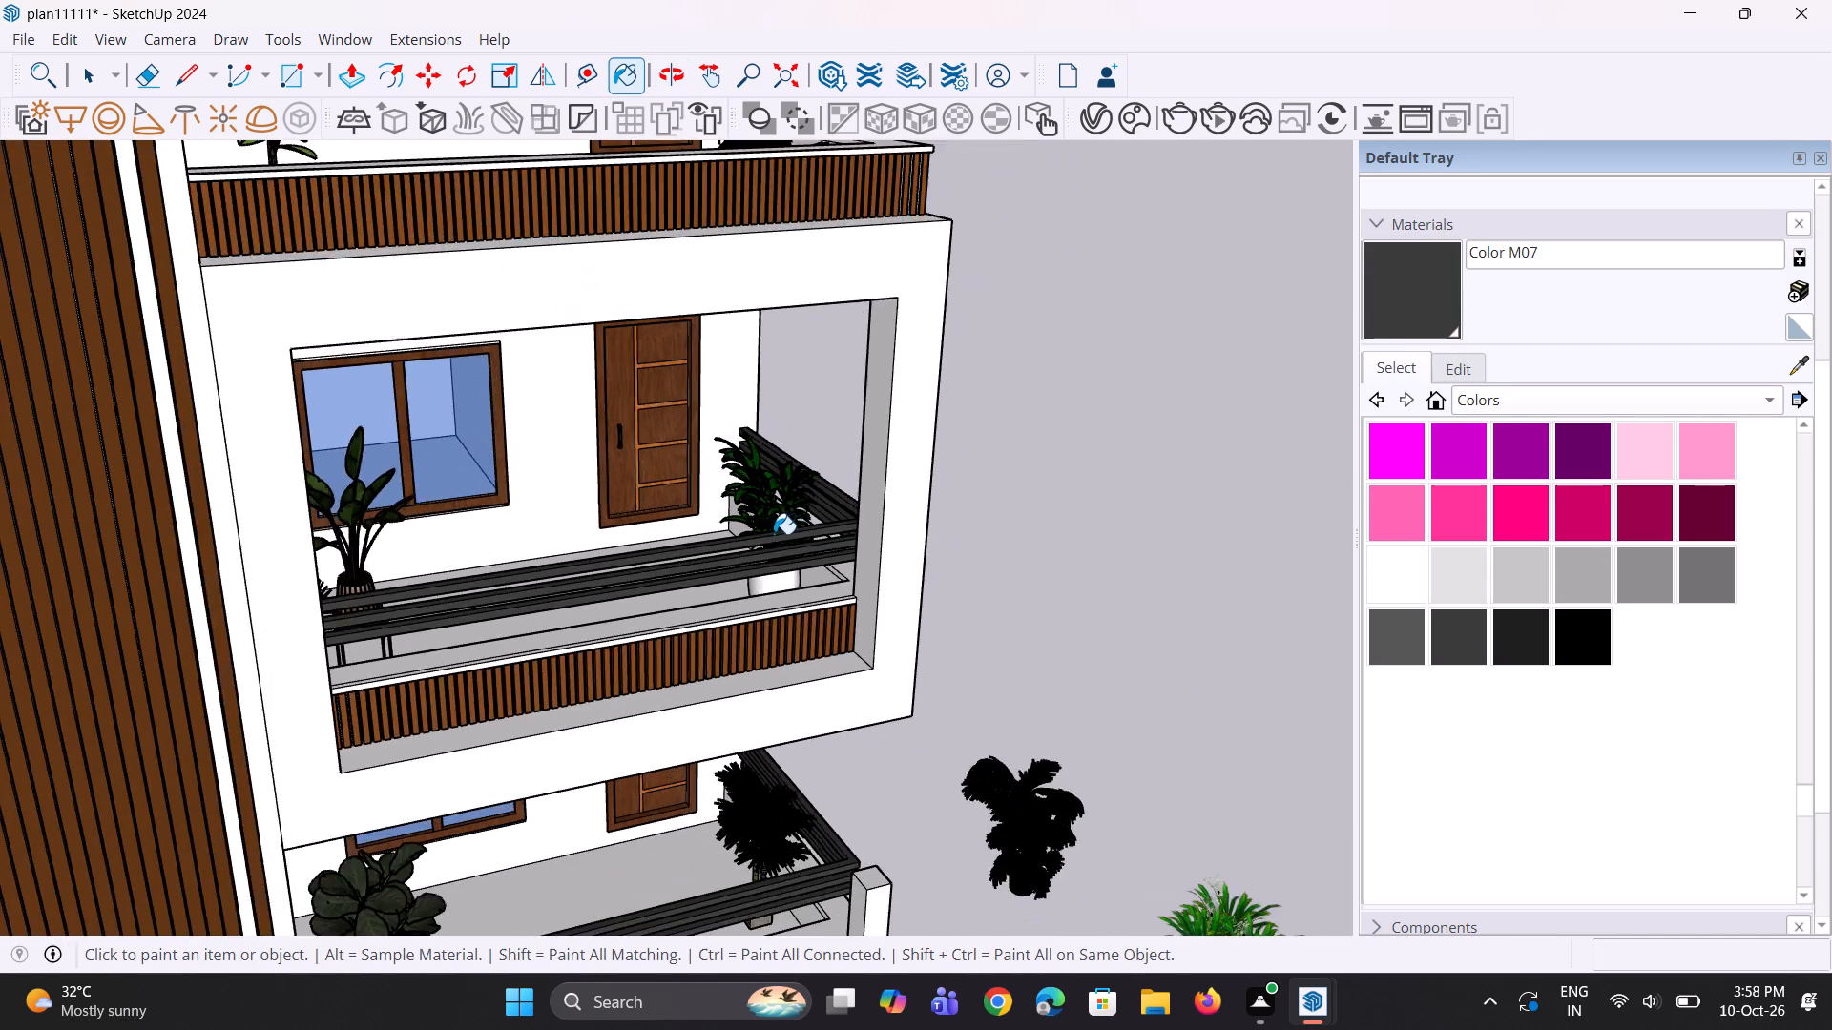
scroll(774, 534, "down", 9)
scroll(810, 310, "up", 6)
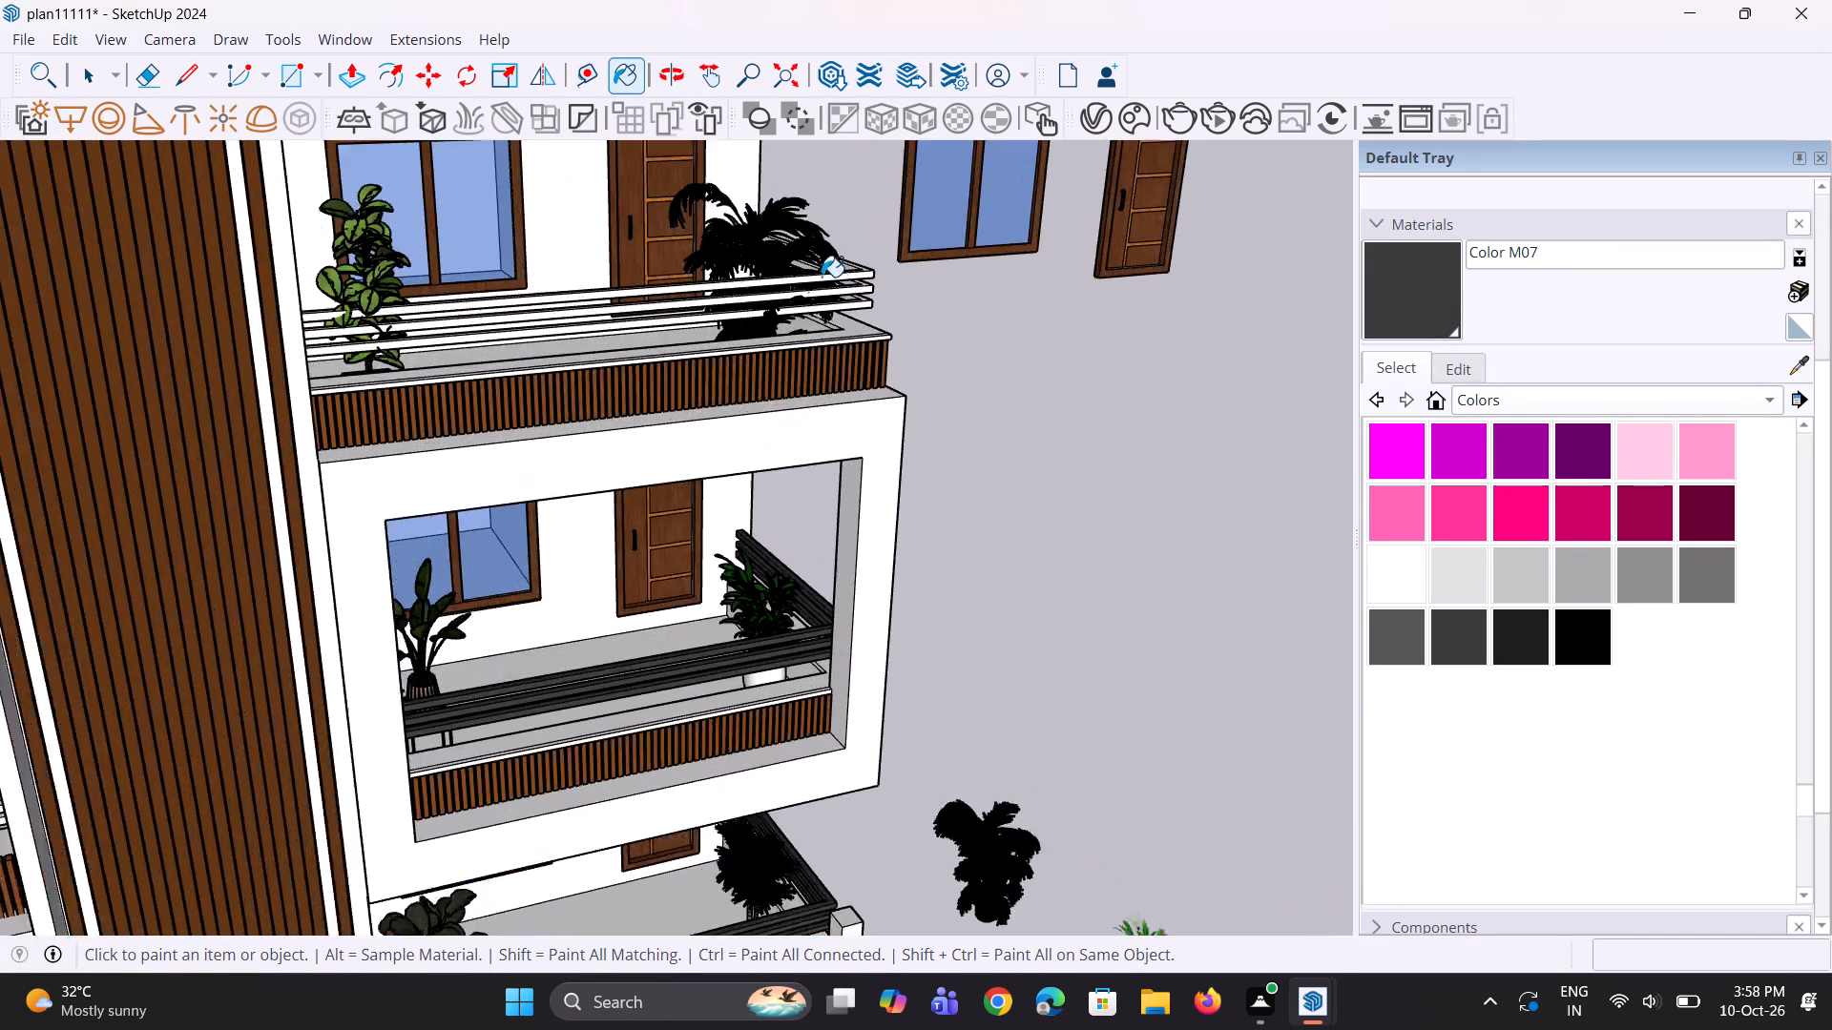
scroll(822, 277, "up", 11)
middle_click_drag(822, 278, 811, 343)
scroll(894, 309, "up", 5)
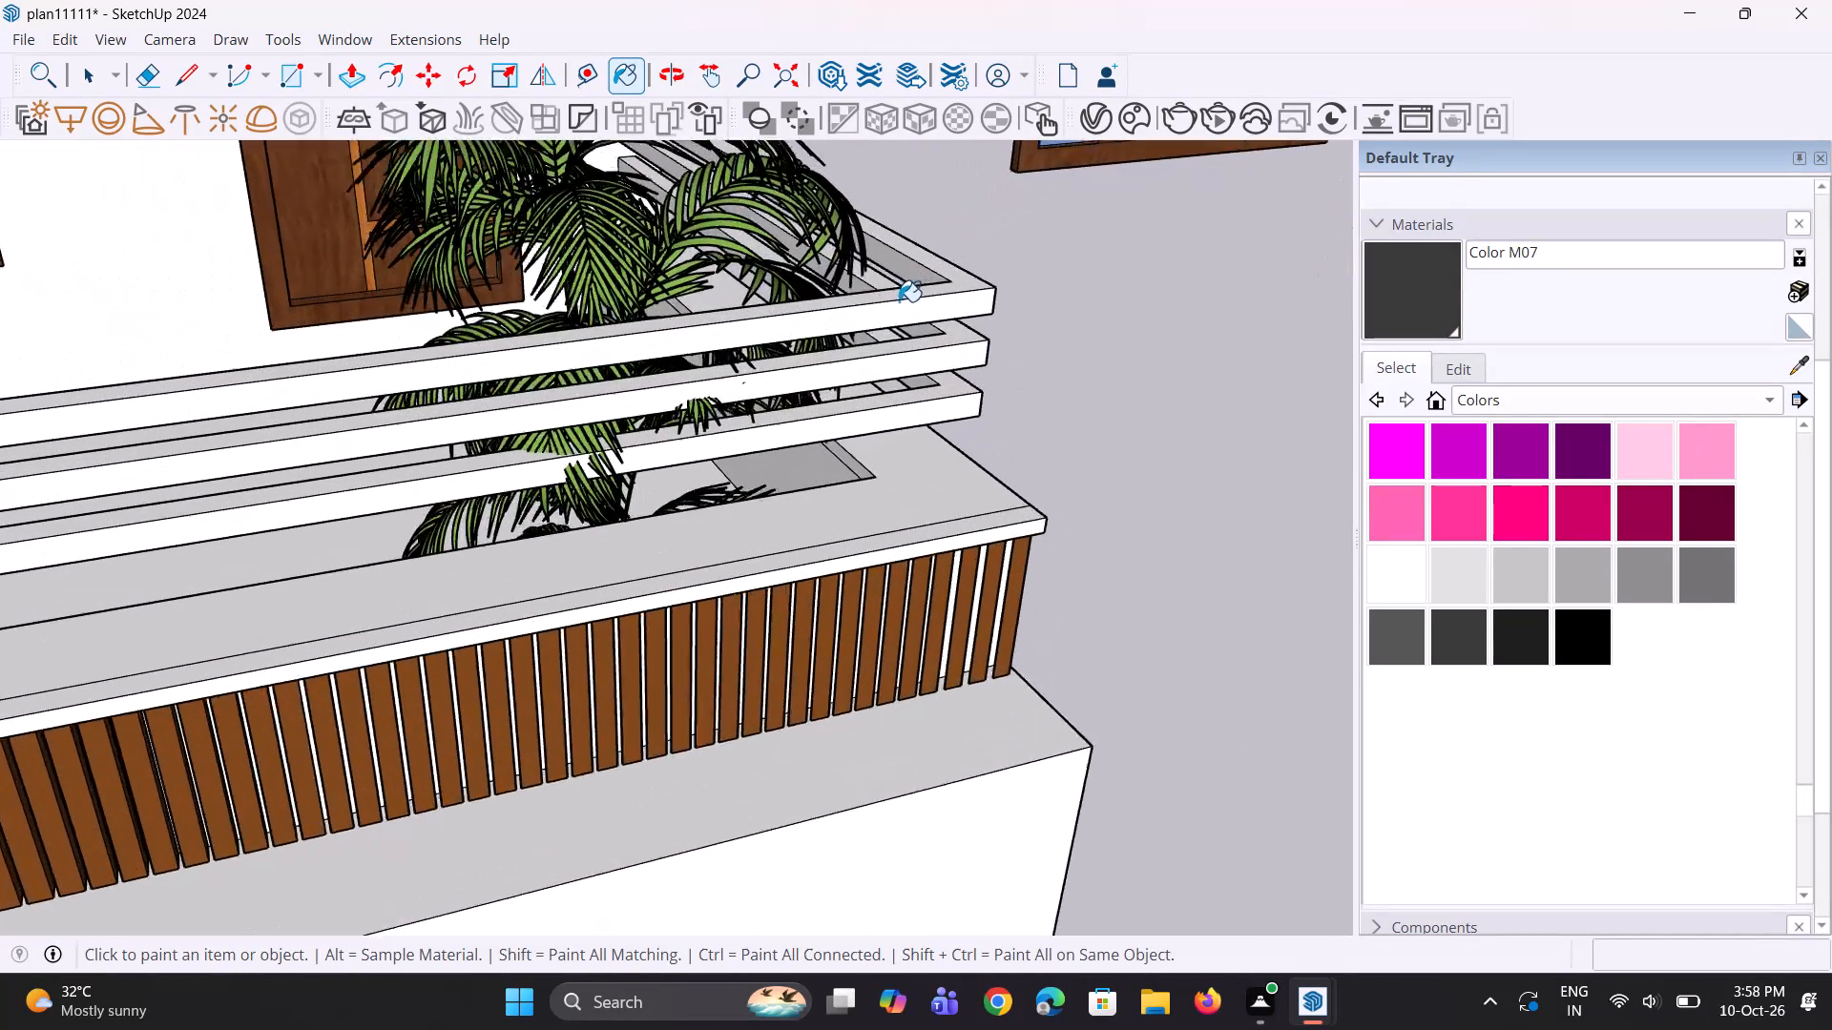
left_click(910, 313)
left_click(917, 292)
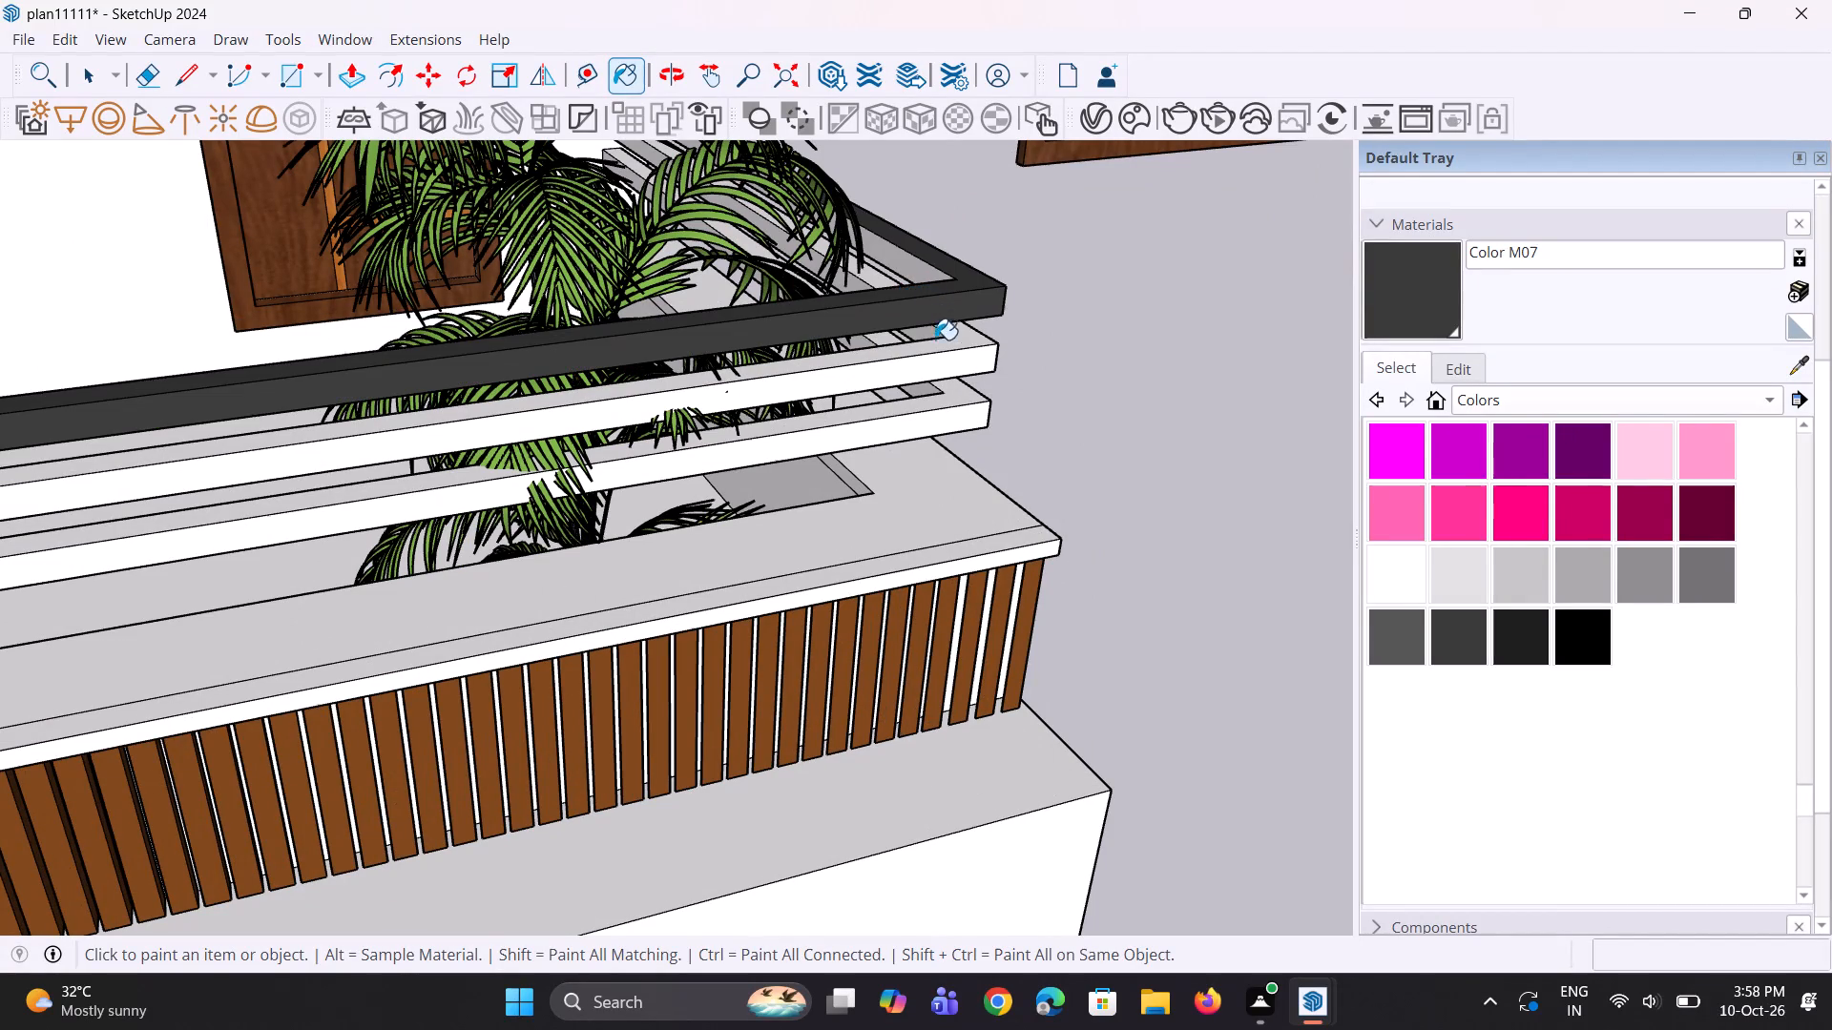
Paint the top and front faces of the middle and bottom rails on that higher right balcony with Color M07.
scroll(938, 353, "up", 3)
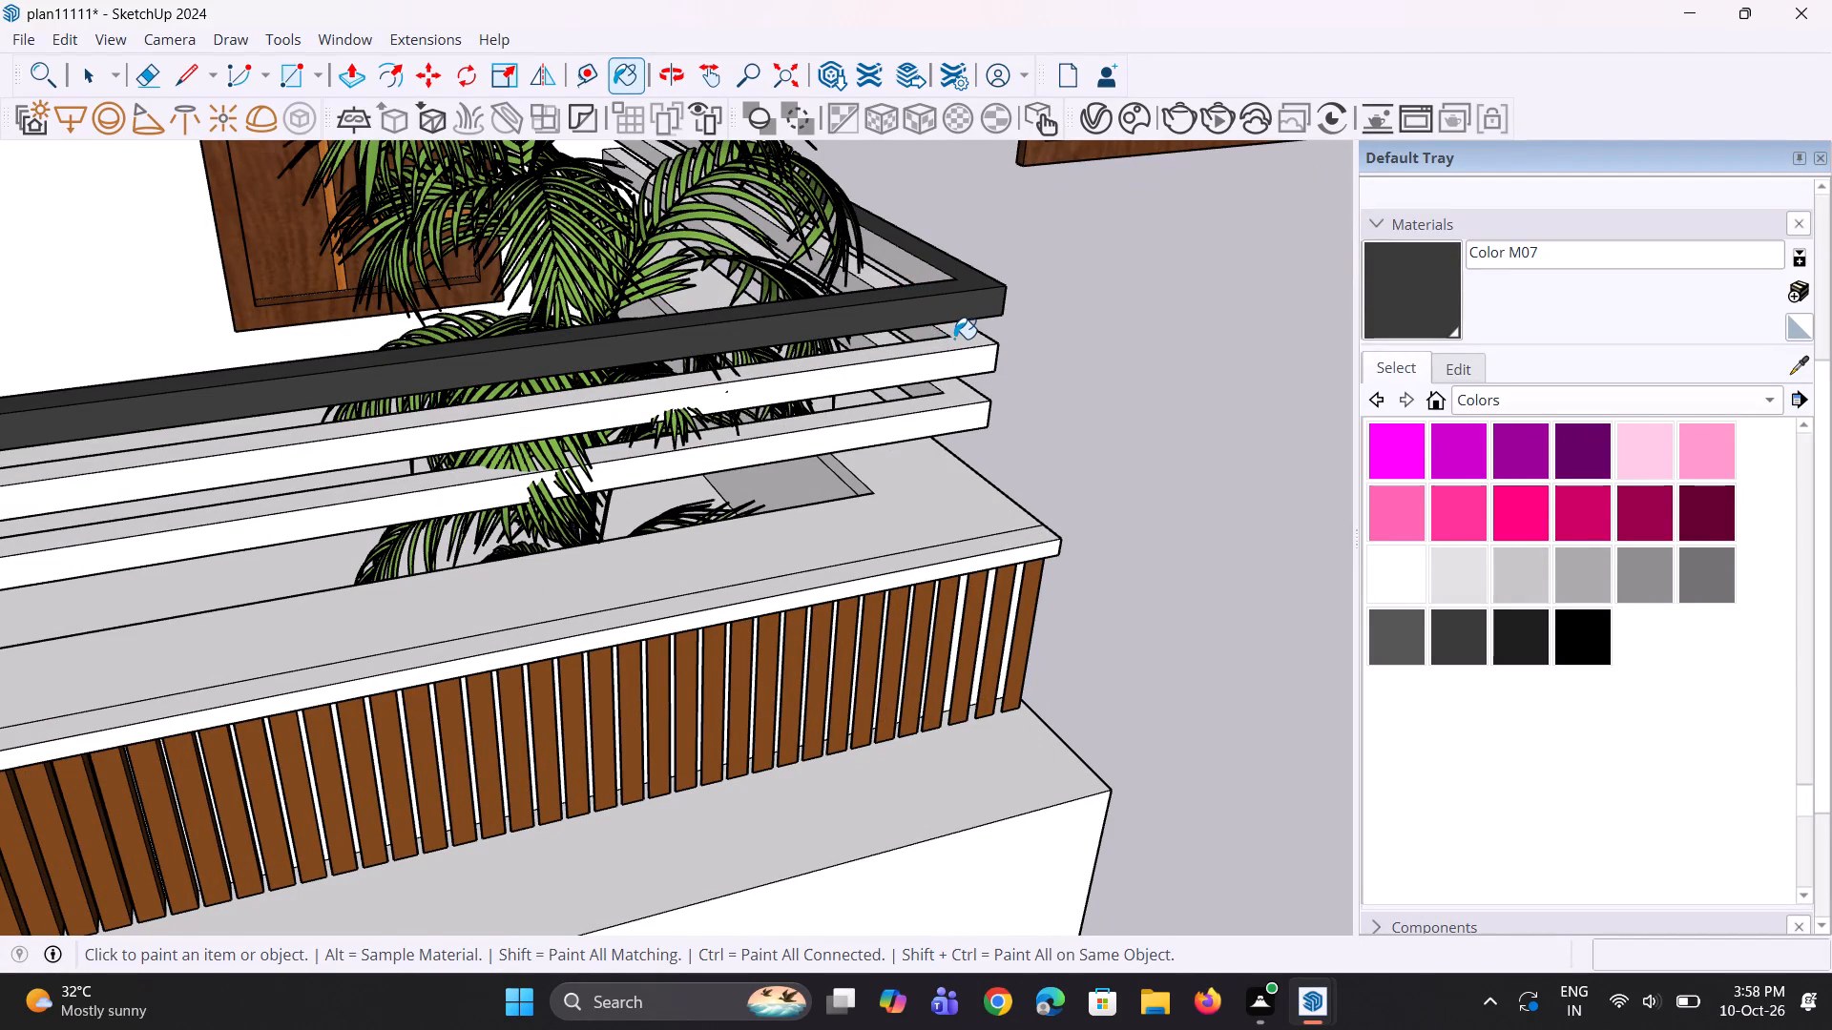
scroll(964, 343, "up", 2)
left_click(964, 343)
left_click(973, 377)
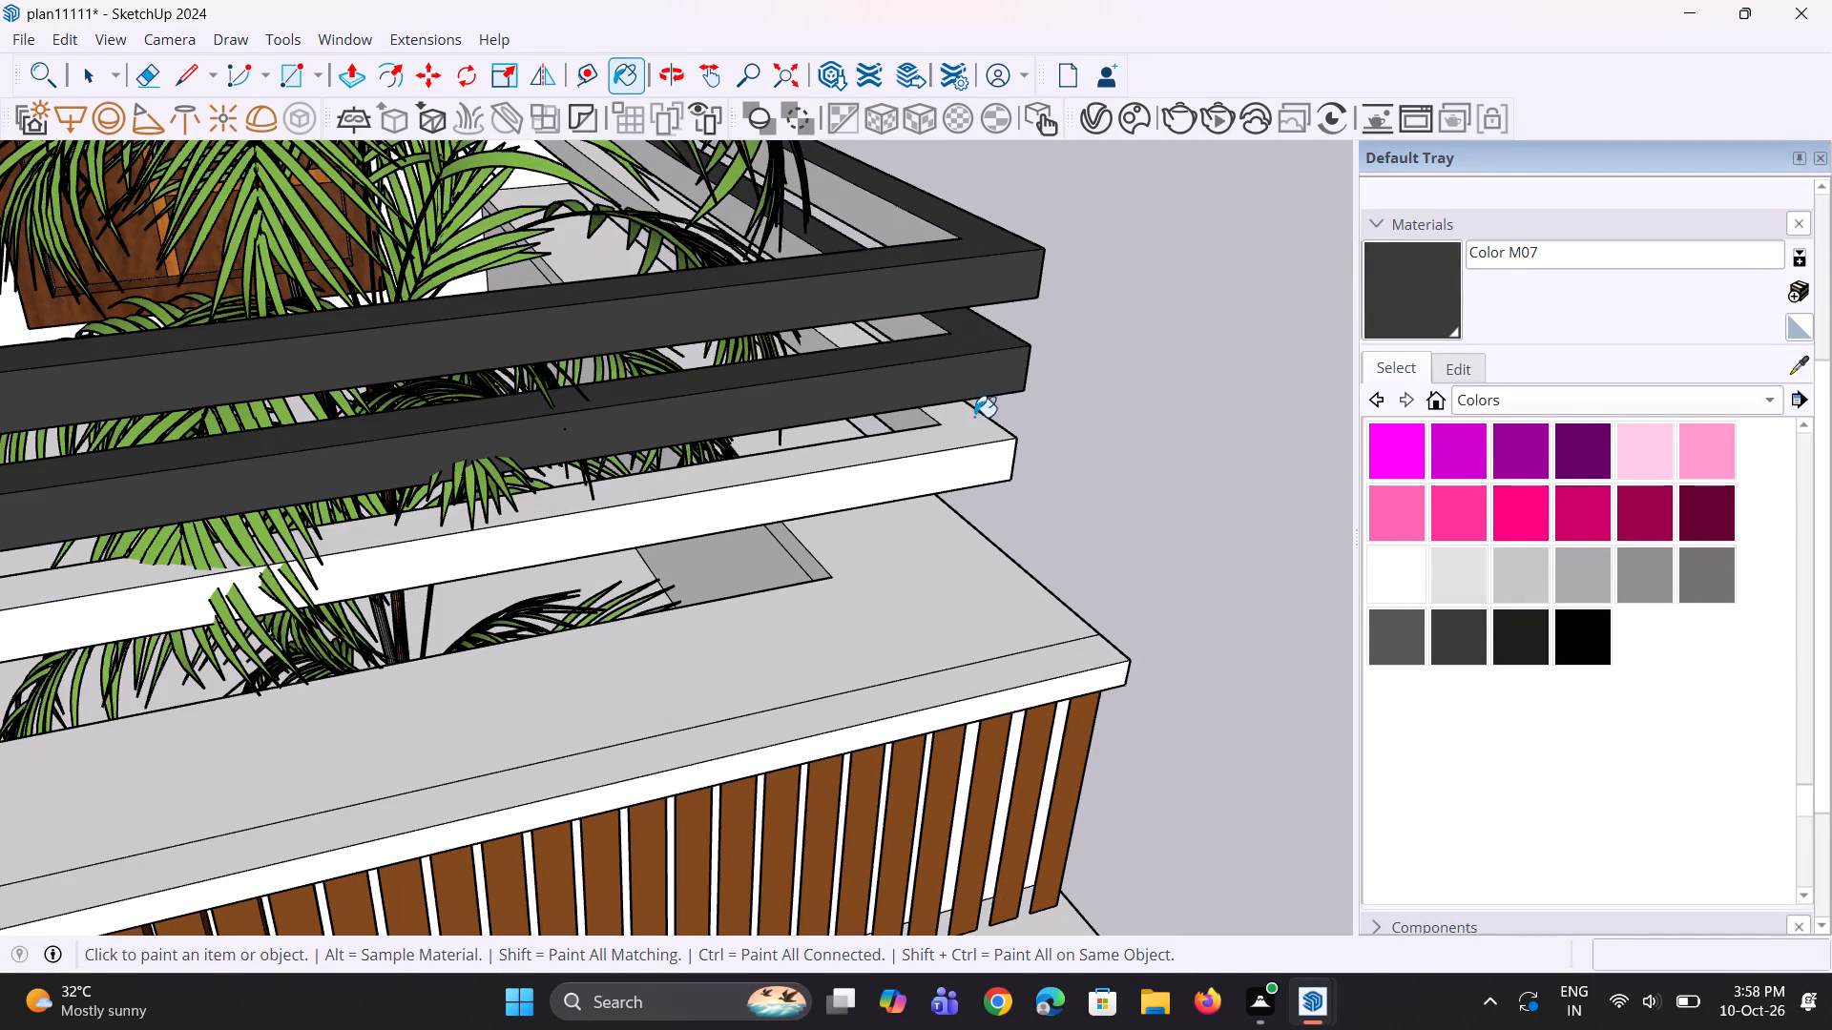
left_click(968, 427)
left_click(968, 462)
Paint the inner faces of the three side rails behind the palm on the right balcony two levels above the lowest with Color M07.
scroll(968, 459, "down", 4)
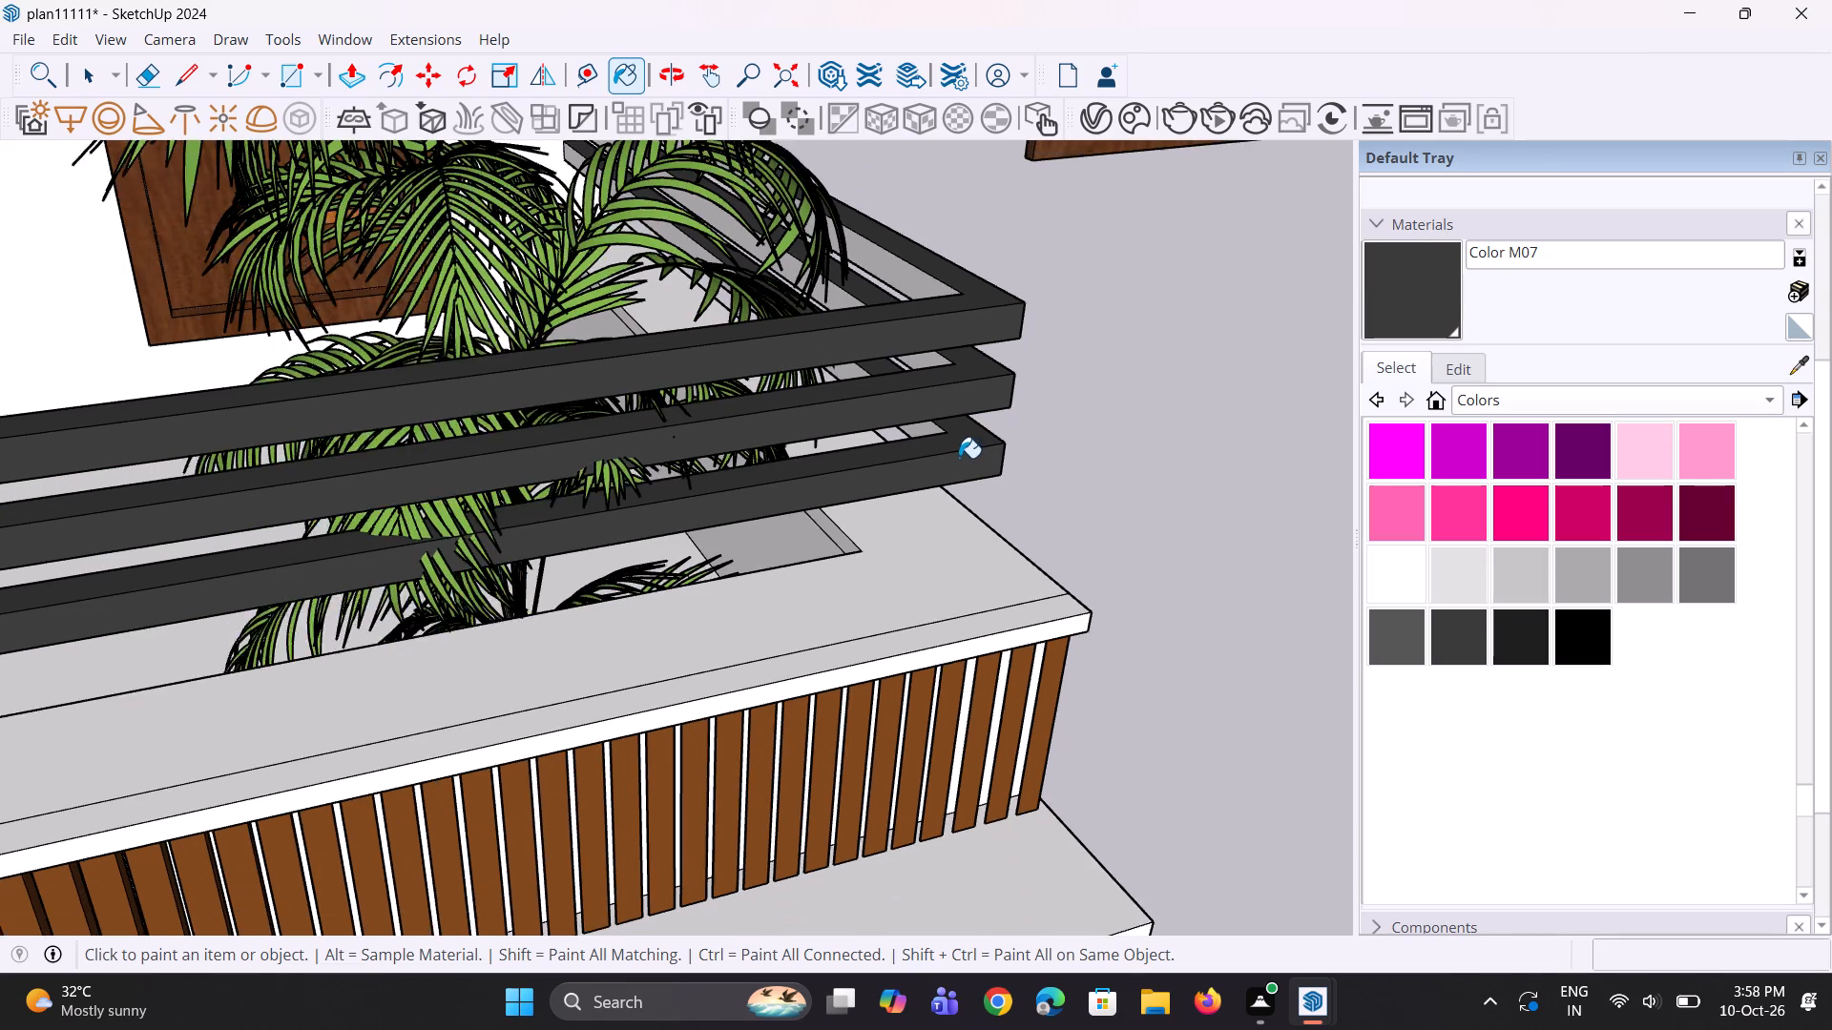
middle_click_drag(872, 295, 1171, 453)
scroll(527, 362, "down", 4)
middle_click_drag(560, 407, 572, 365)
scroll(657, 467, "down", 4)
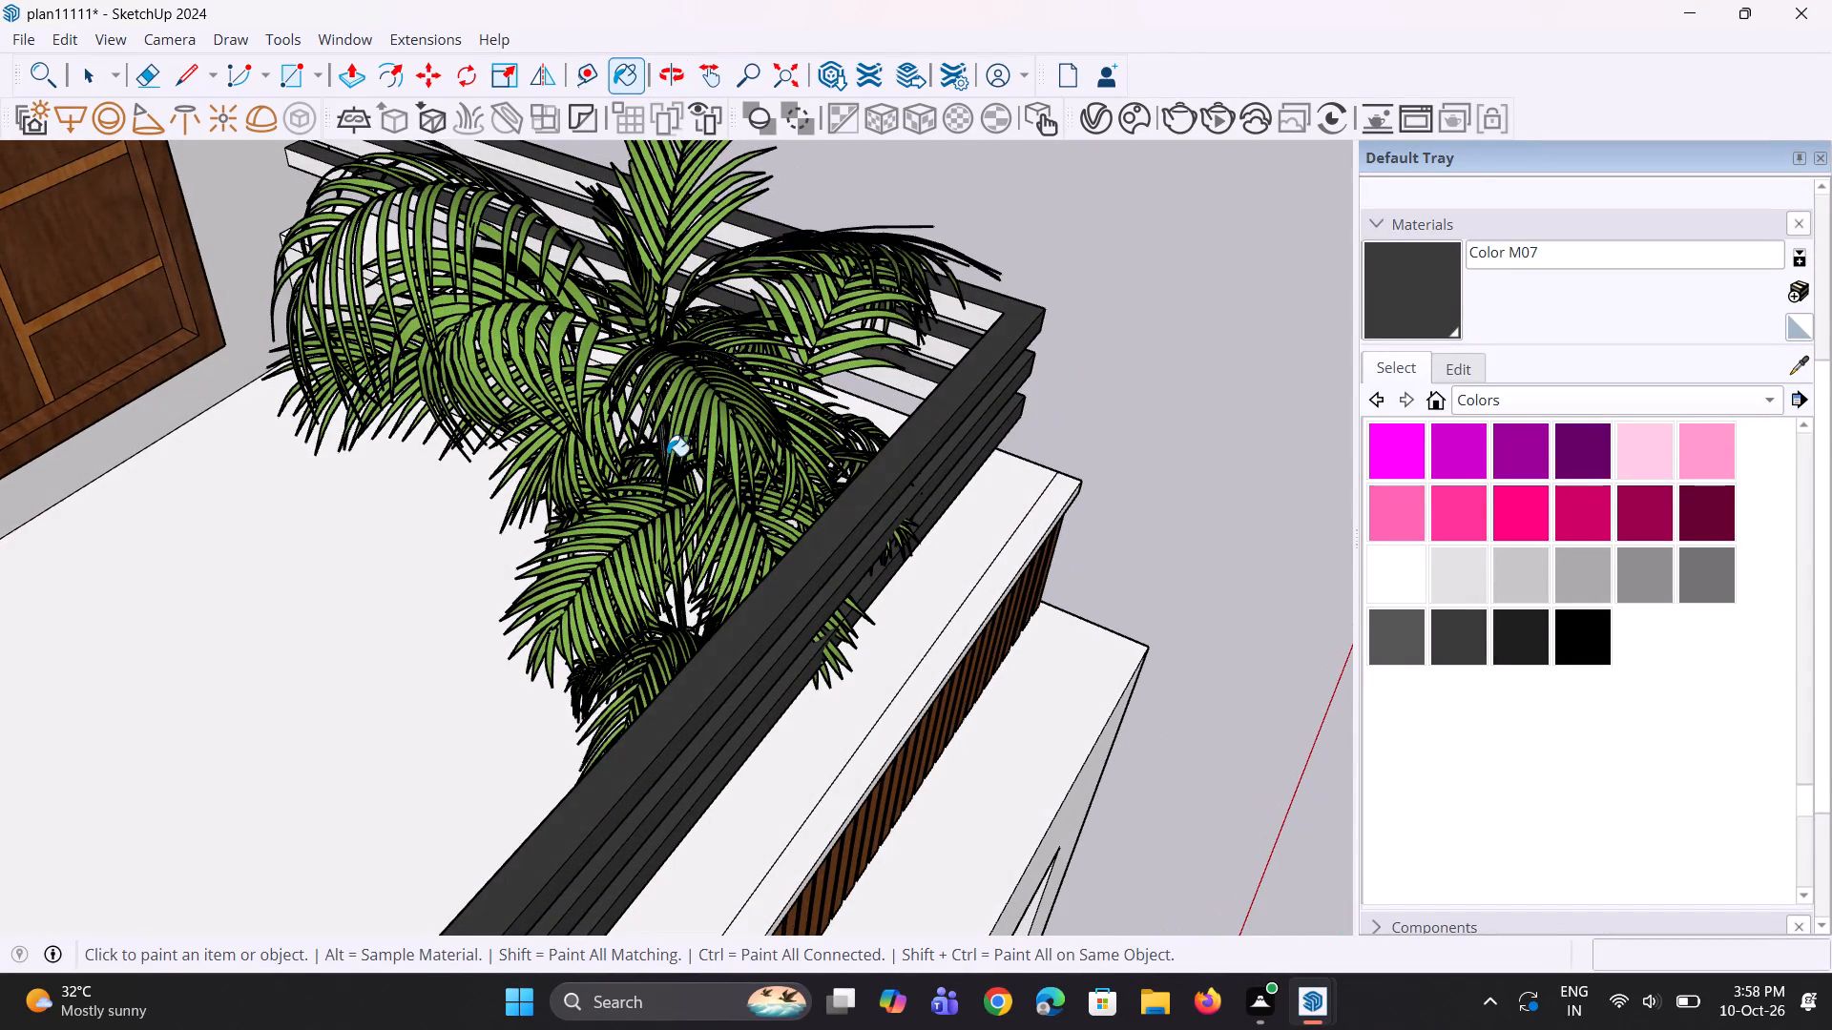
scroll(515, 216, "up", 8)
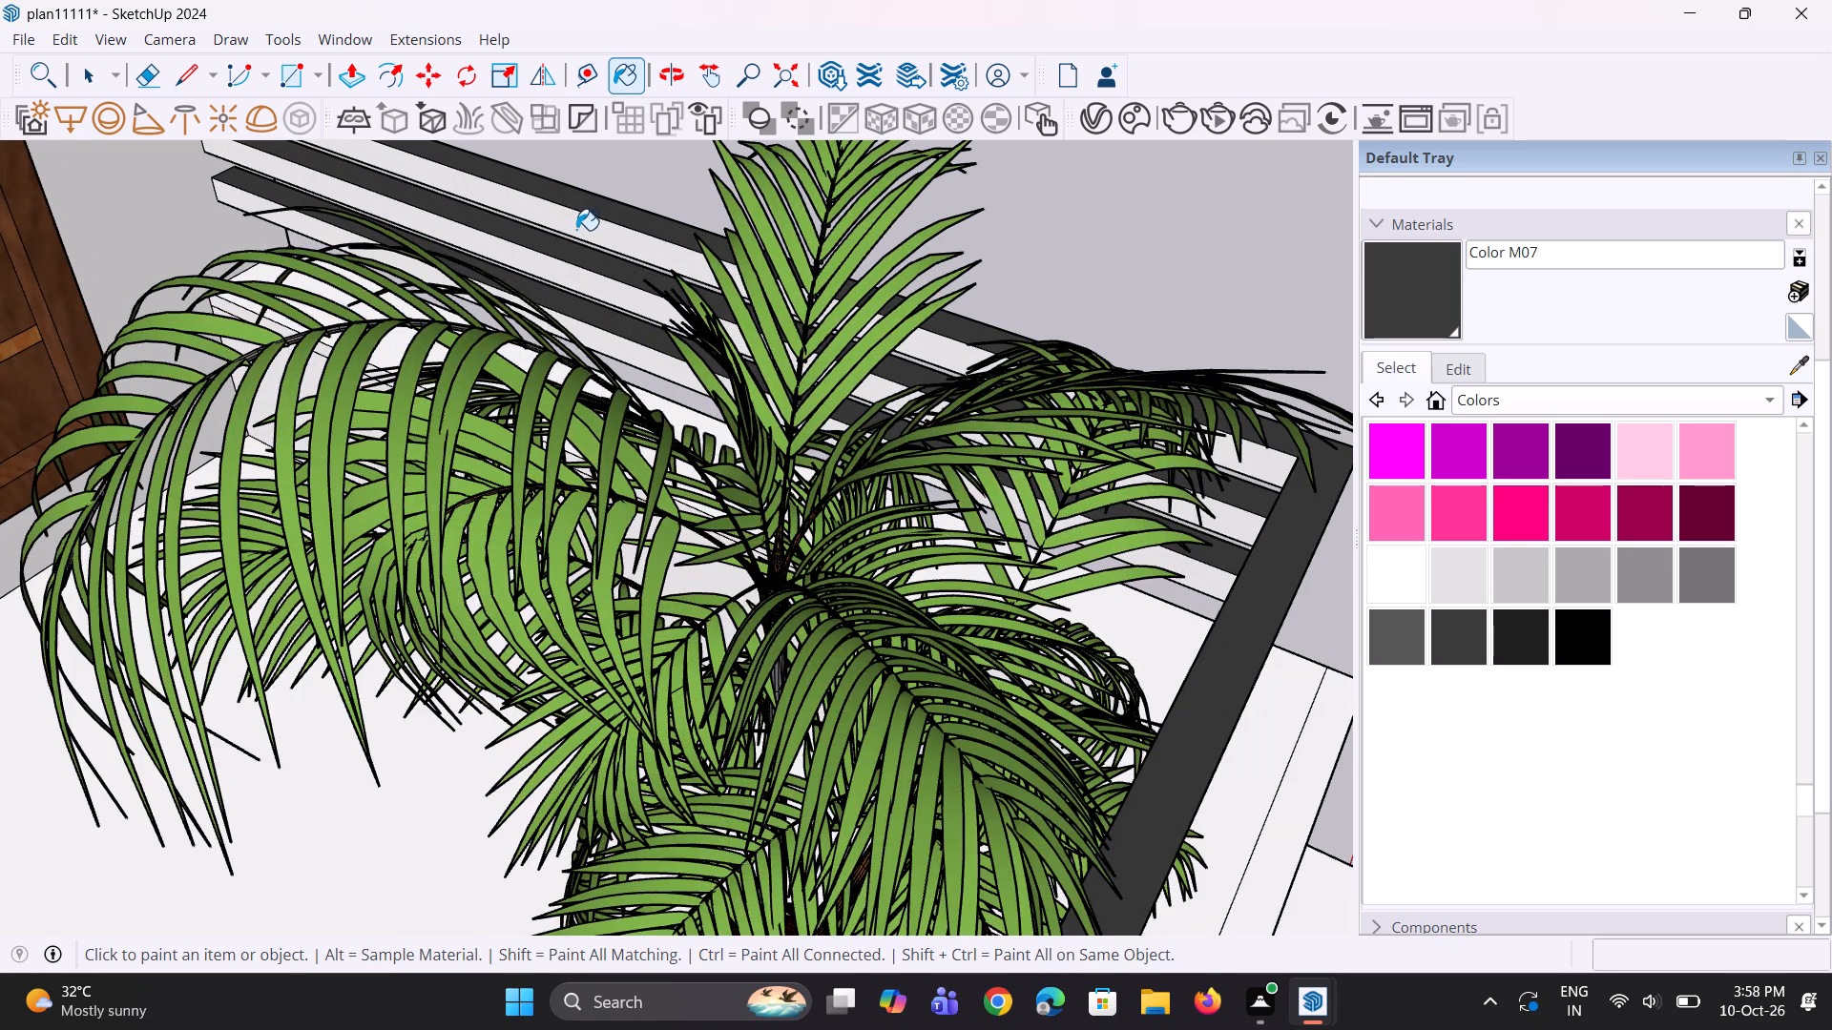
left_click(585, 232)
left_click(621, 299)
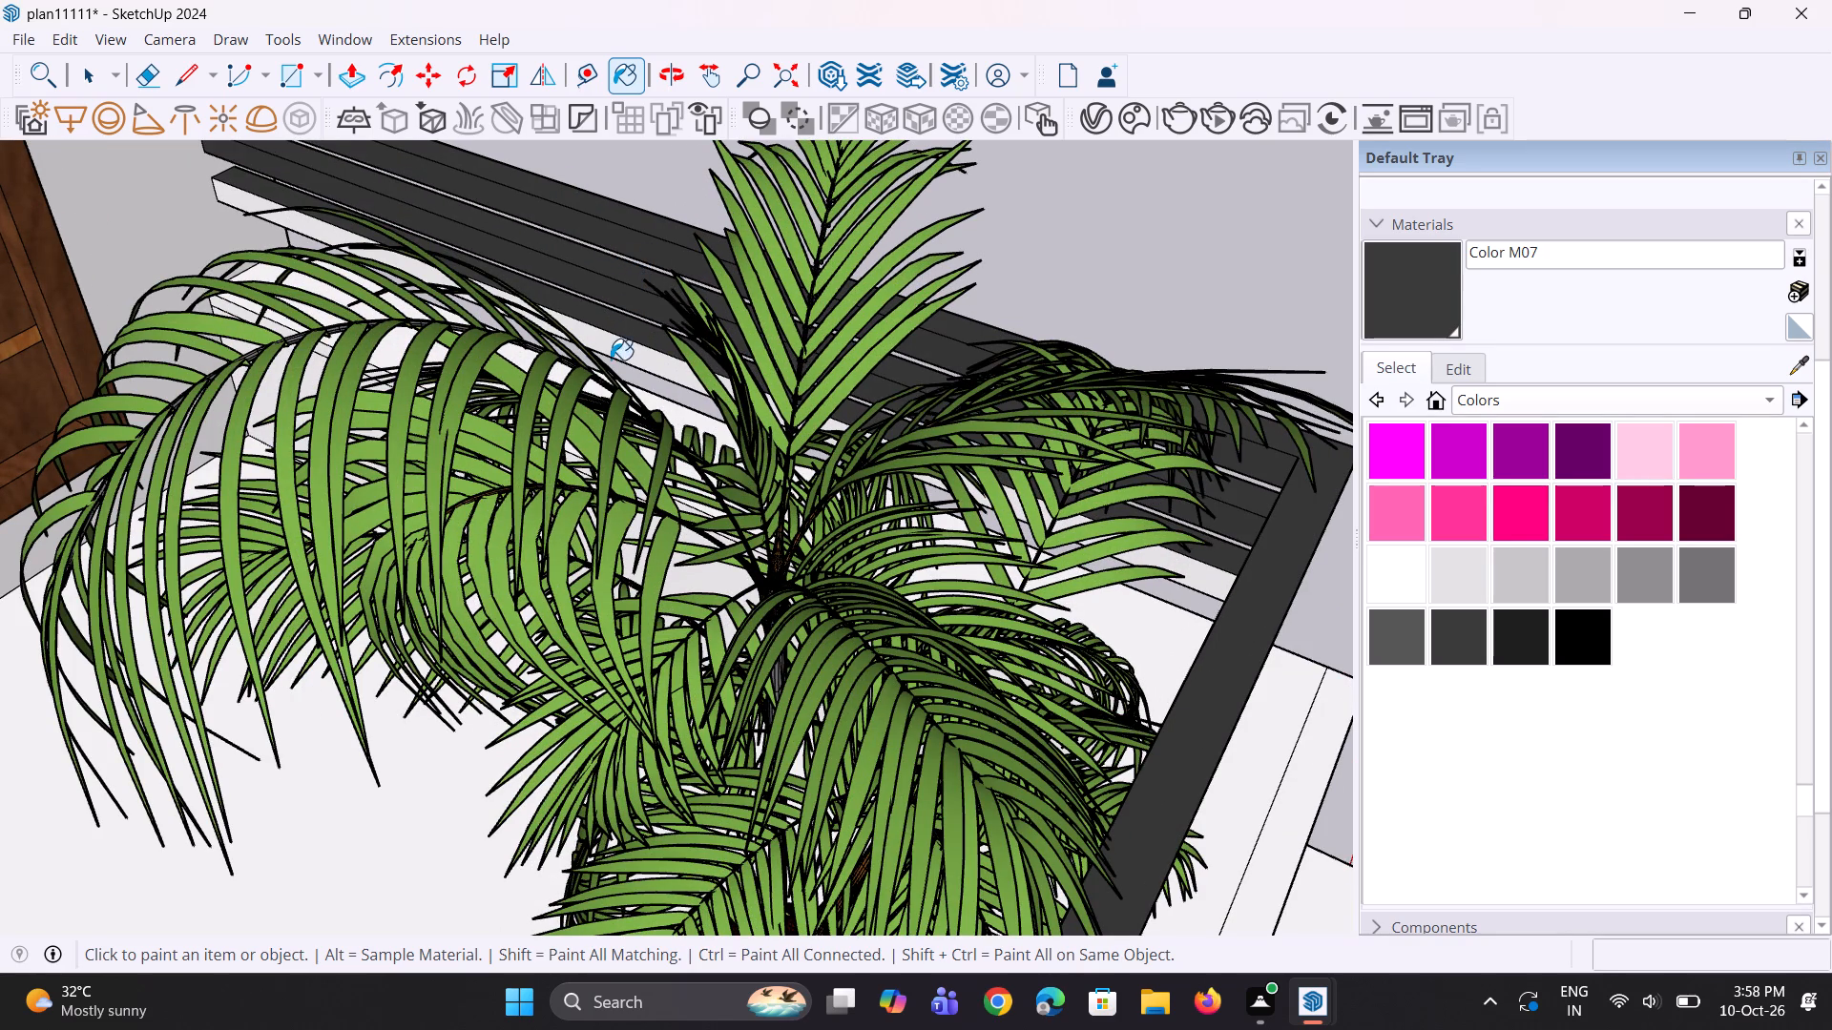
scroll(614, 360, "up", 3)
middle_click_drag(656, 396, 794, 369)
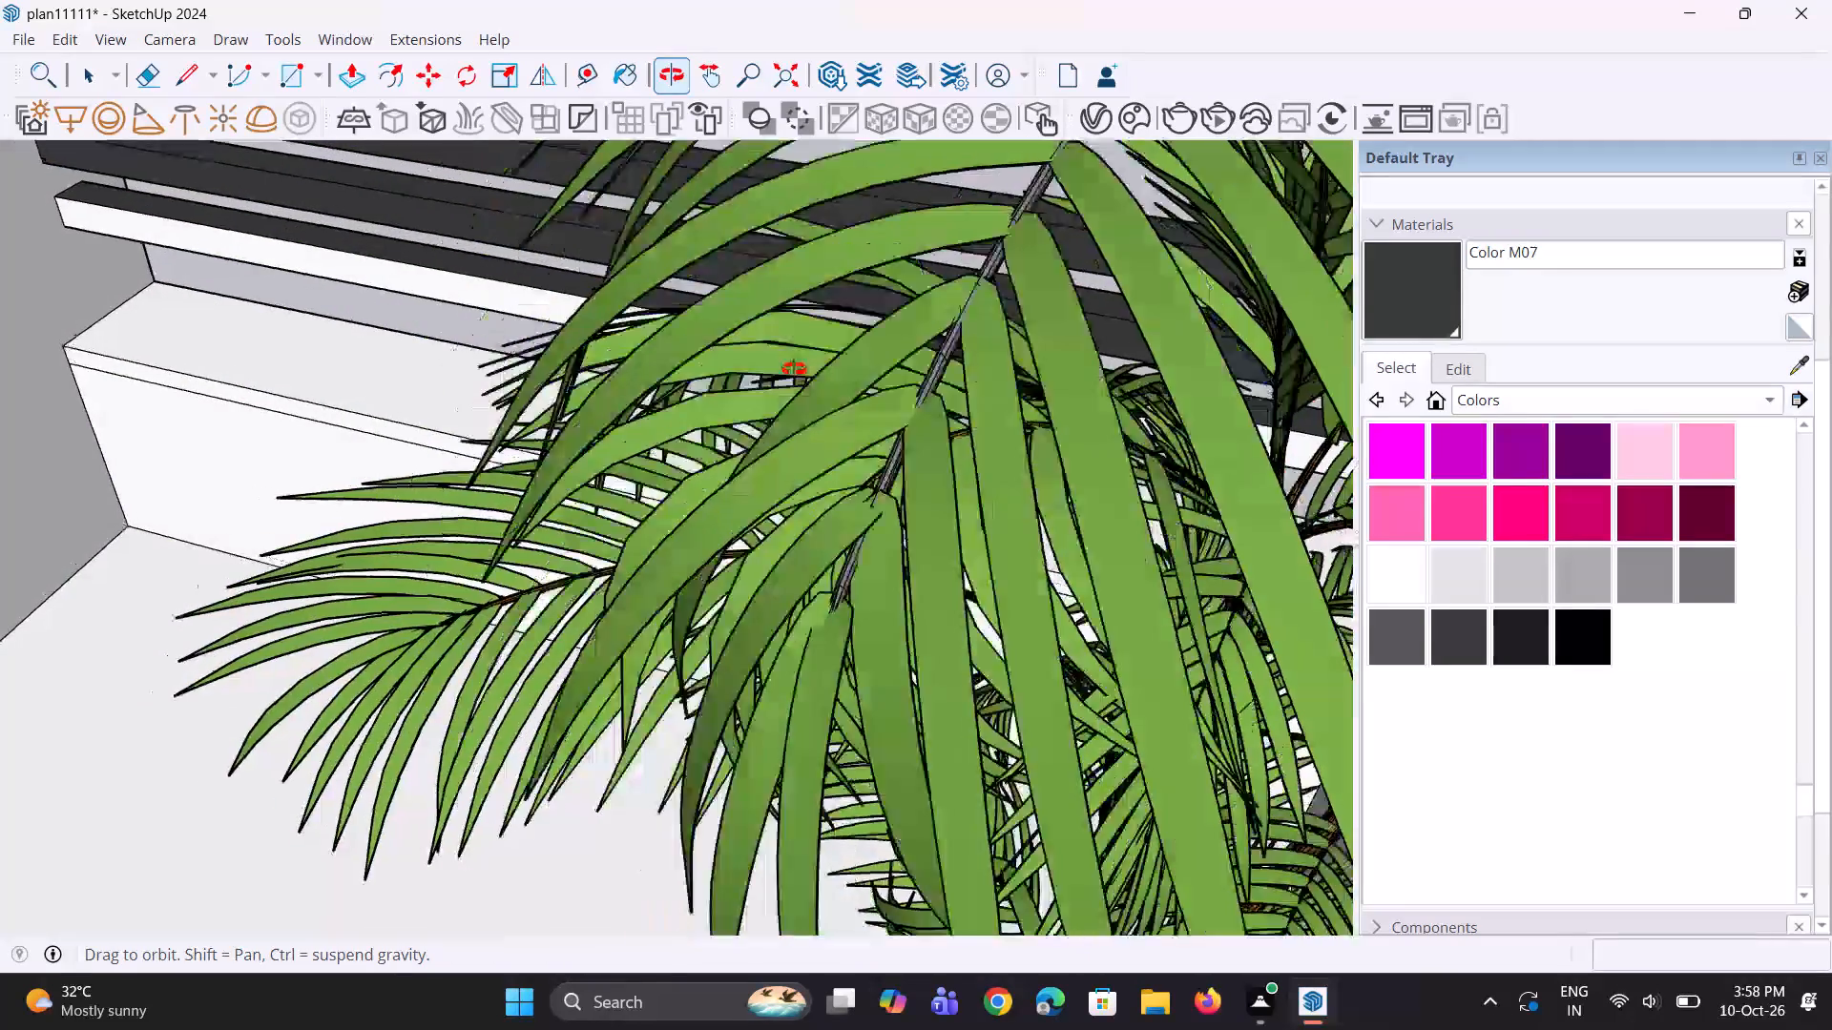
middle_click_drag(794, 369, 797, 368)
scroll(323, 282, "up", 2)
left_click(362, 277)
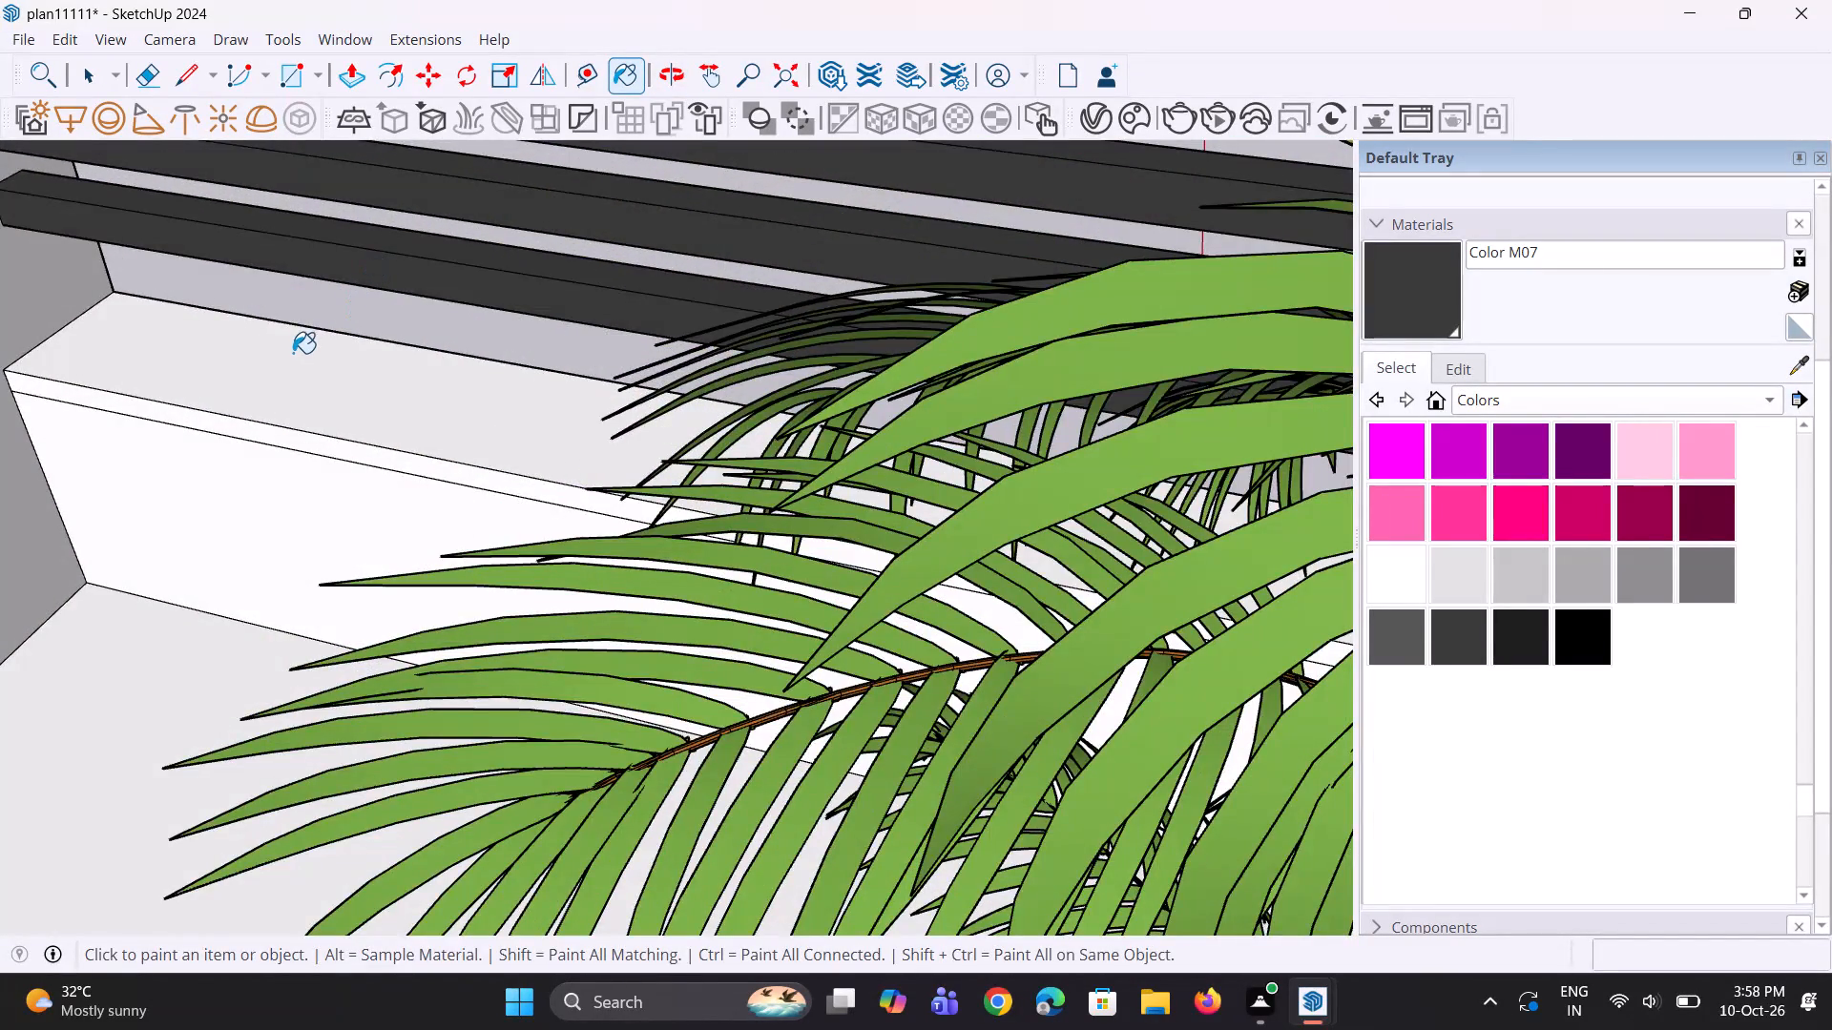
Paint the outer faces of the same balcony's three side rails with Color M07.
scroll(292, 353, "down", 12)
middle_click_drag(630, 465, 1, 503)
scroll(684, 496, "down", 6)
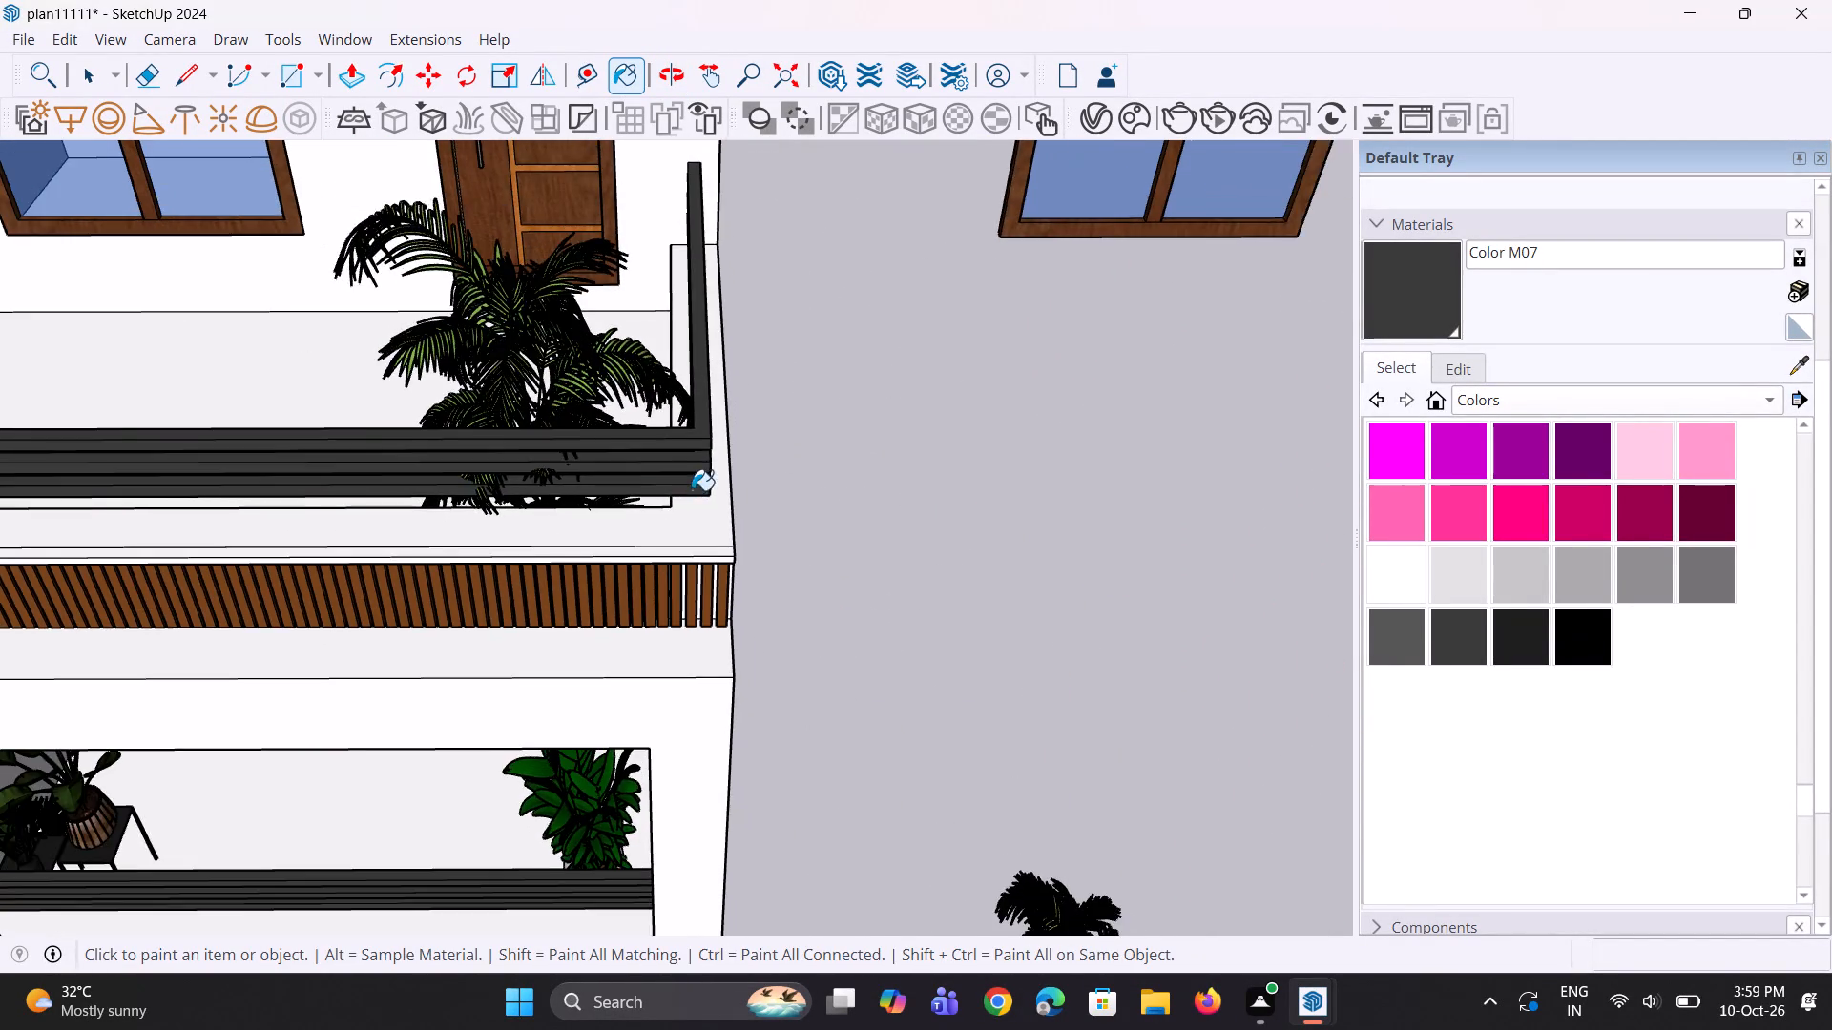
scroll(692, 490, "down", 7)
middle_click_drag(788, 522, 0, 519)
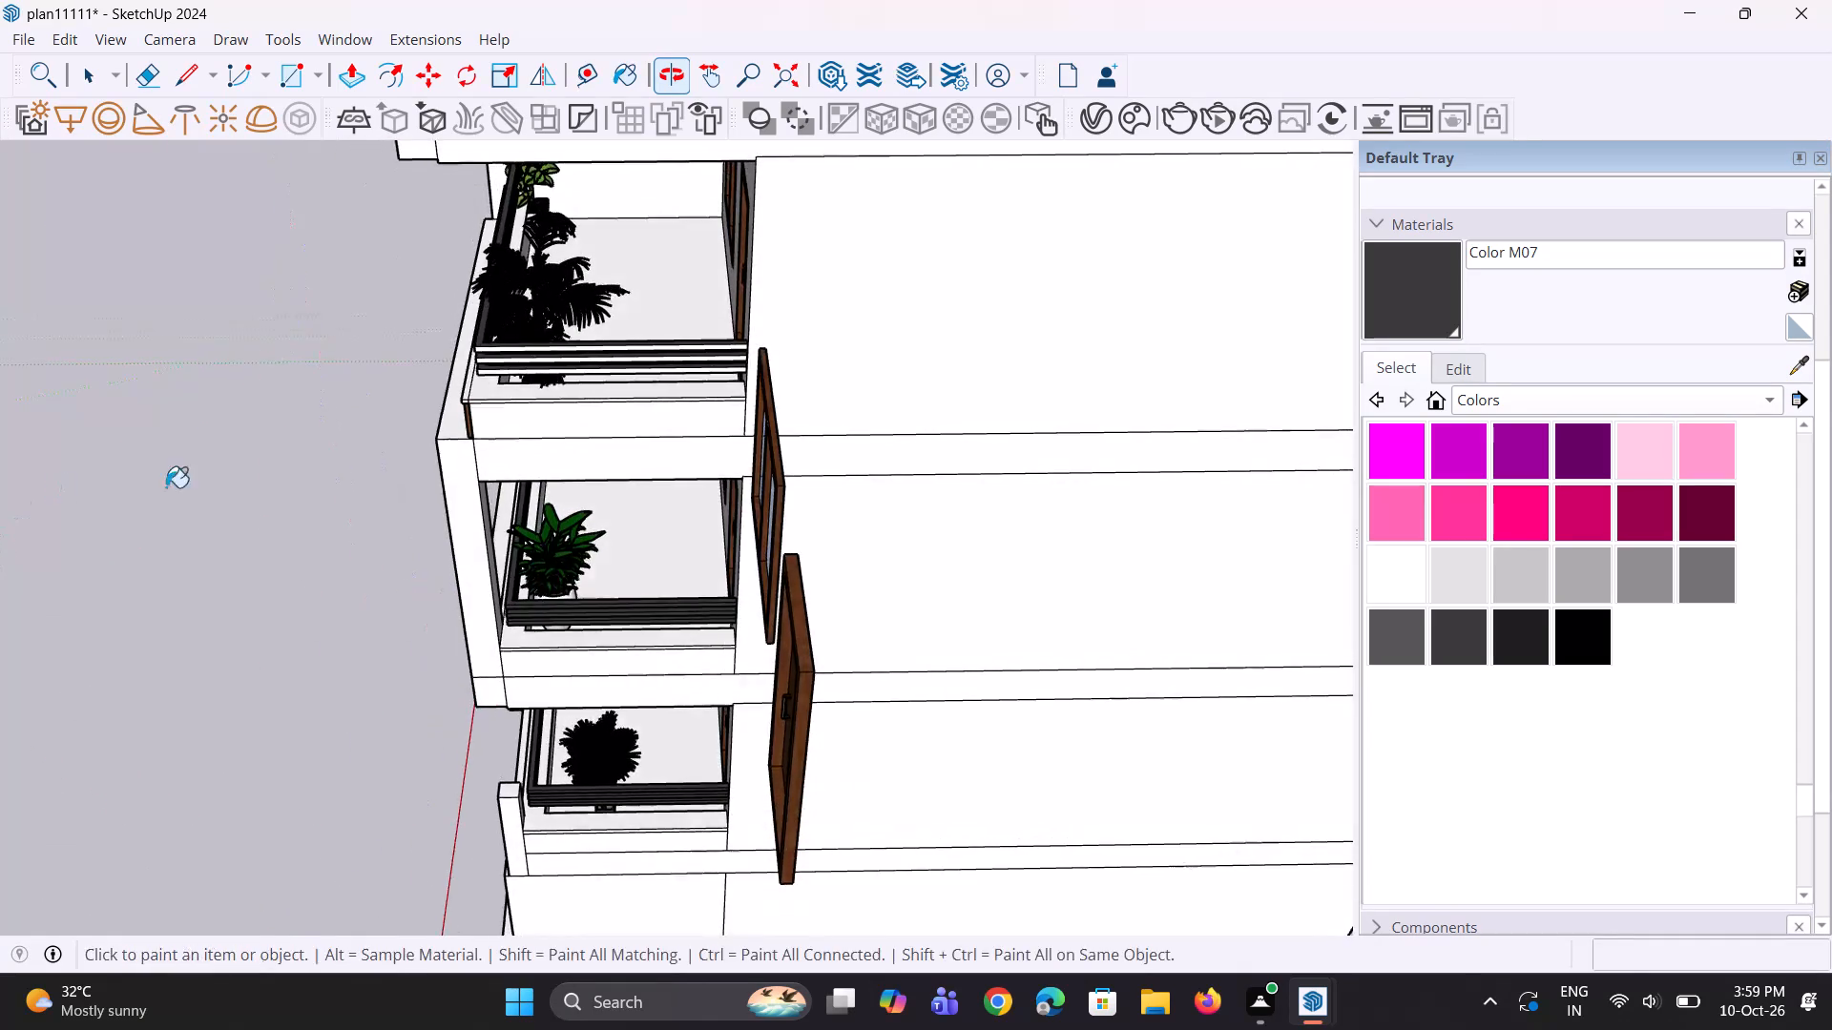
scroll(447, 364, "up", 15)
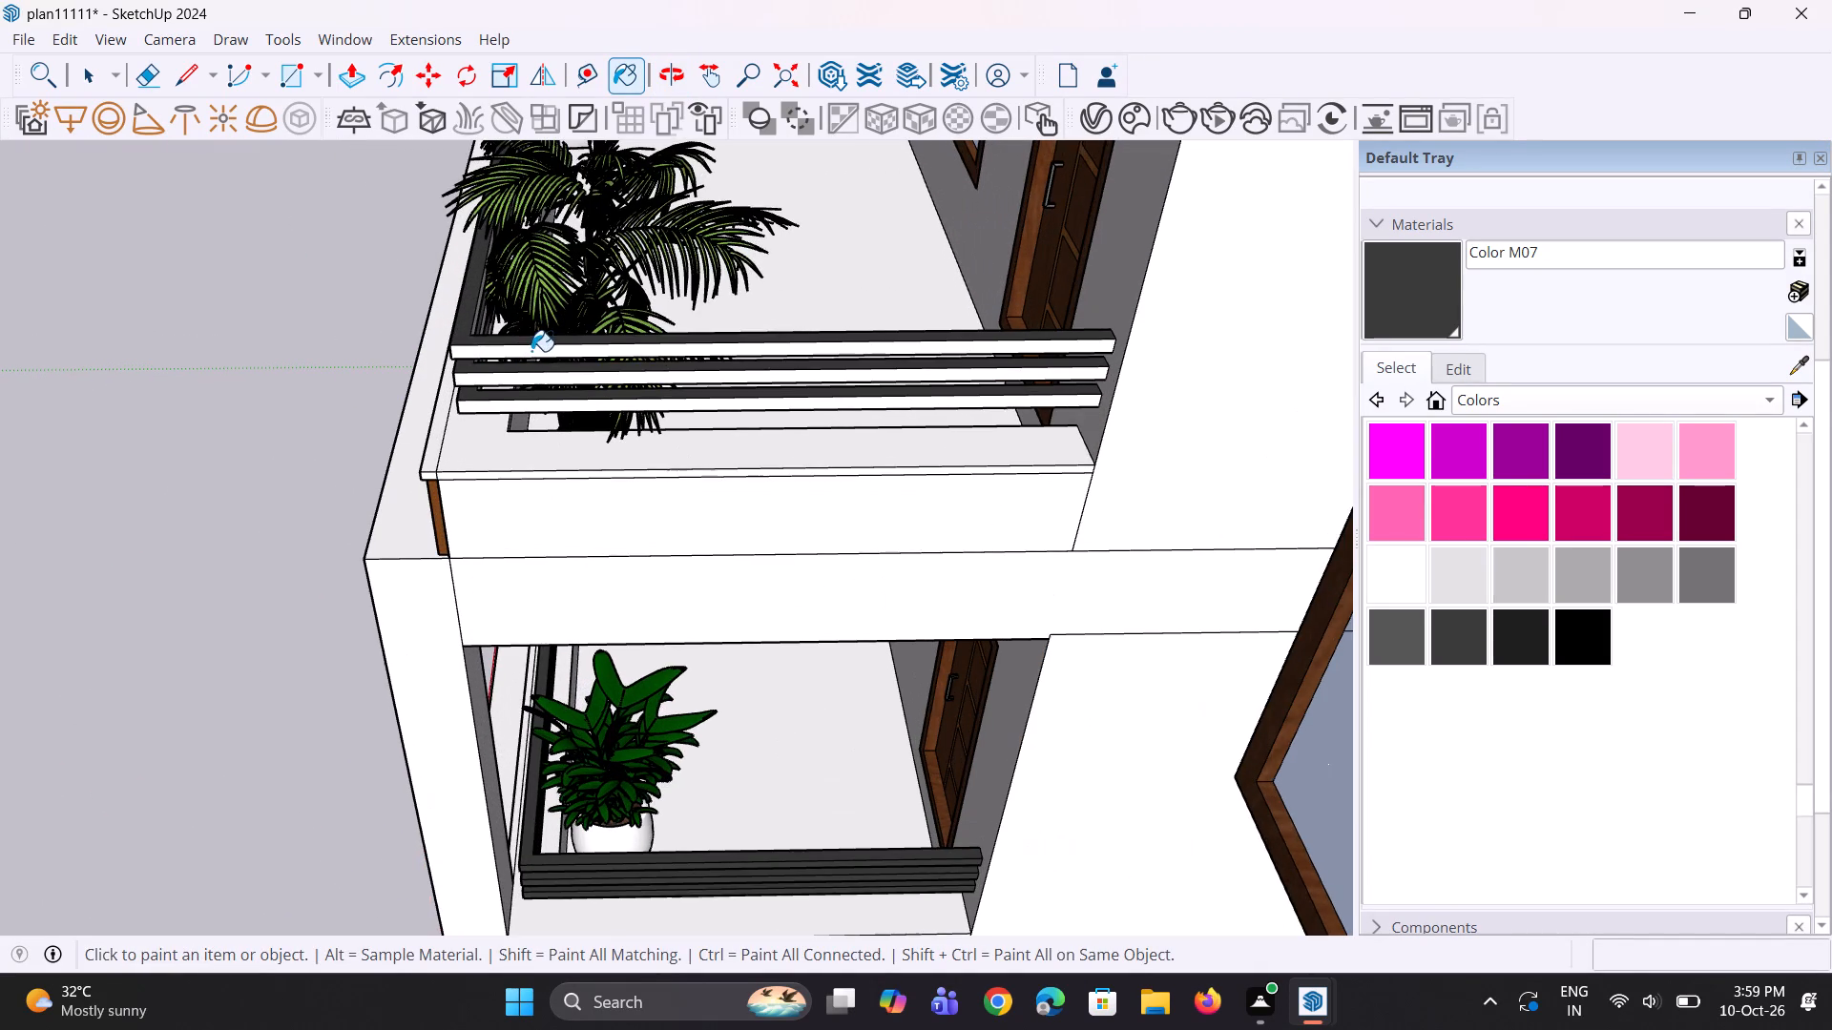
left_click(531, 351)
scroll(531, 387, "up", 6)
left_click(557, 376)
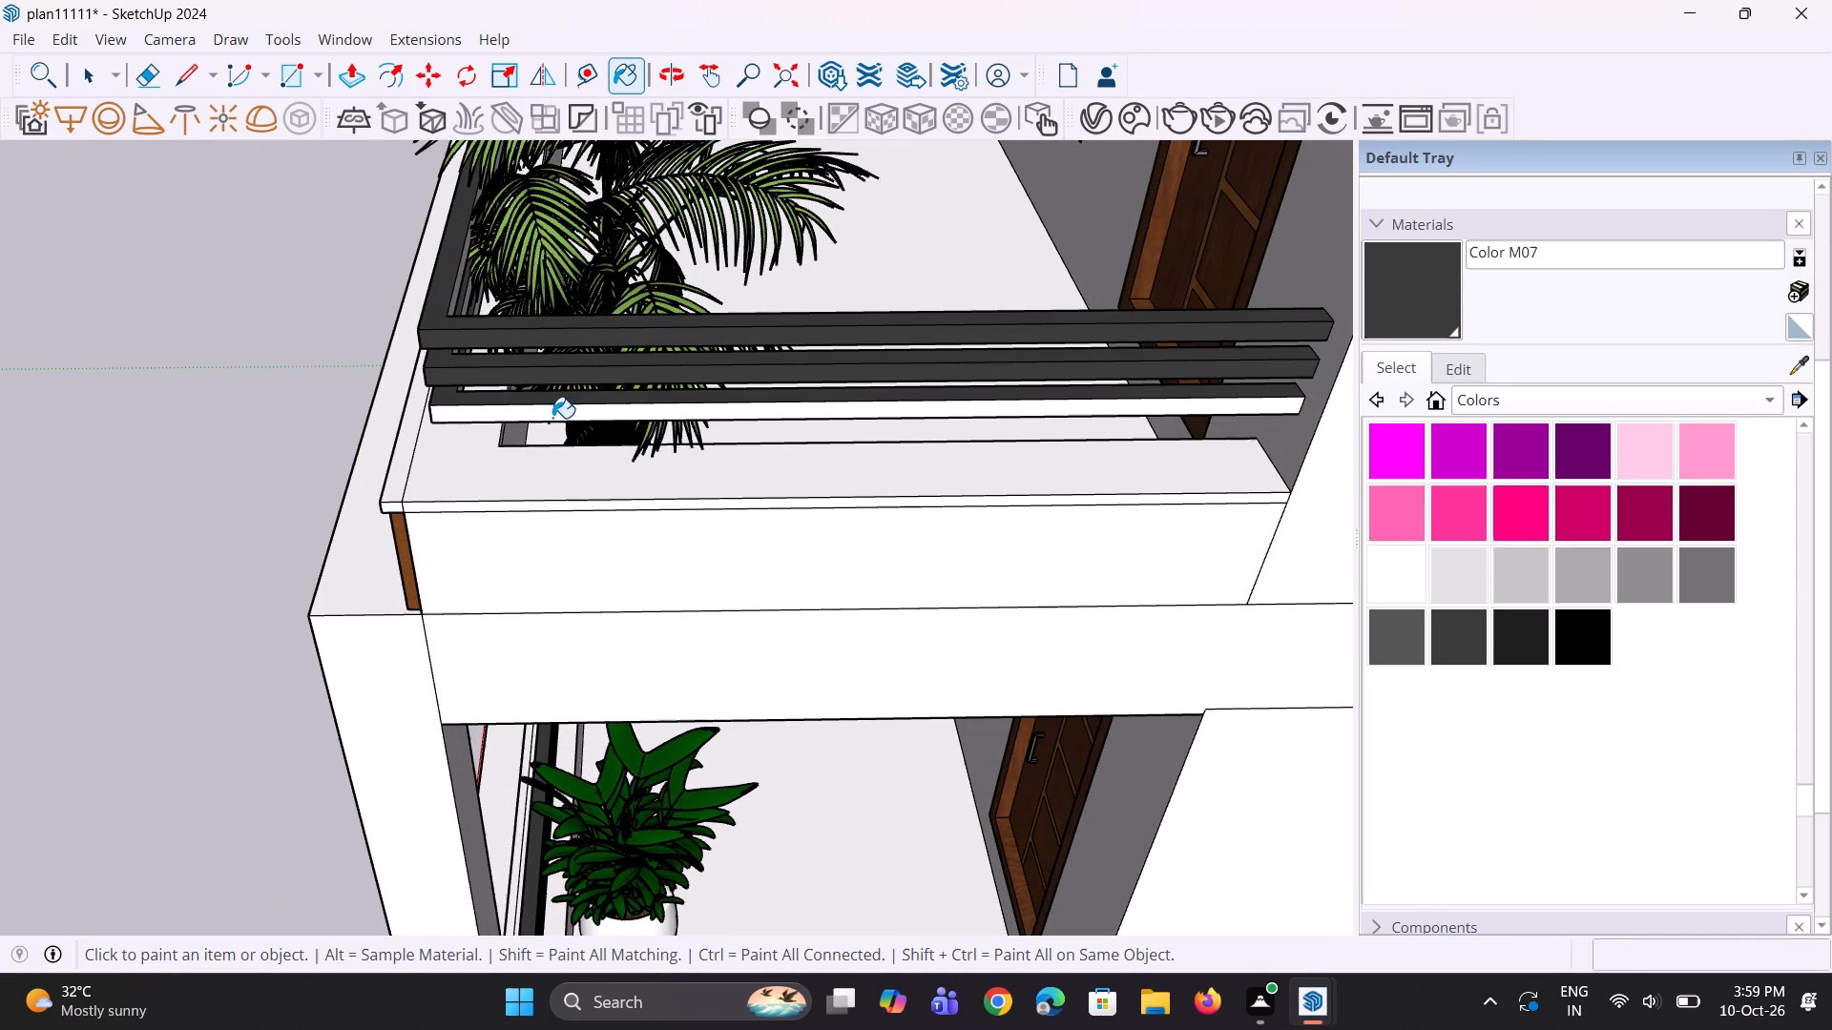
left_click(552, 418)
Paint the inner faces of the three front rails on the right balcony with the palm with Color M07.
middle_click_drag(623, 375, 453, 447)
scroll(409, 365, "up", 6)
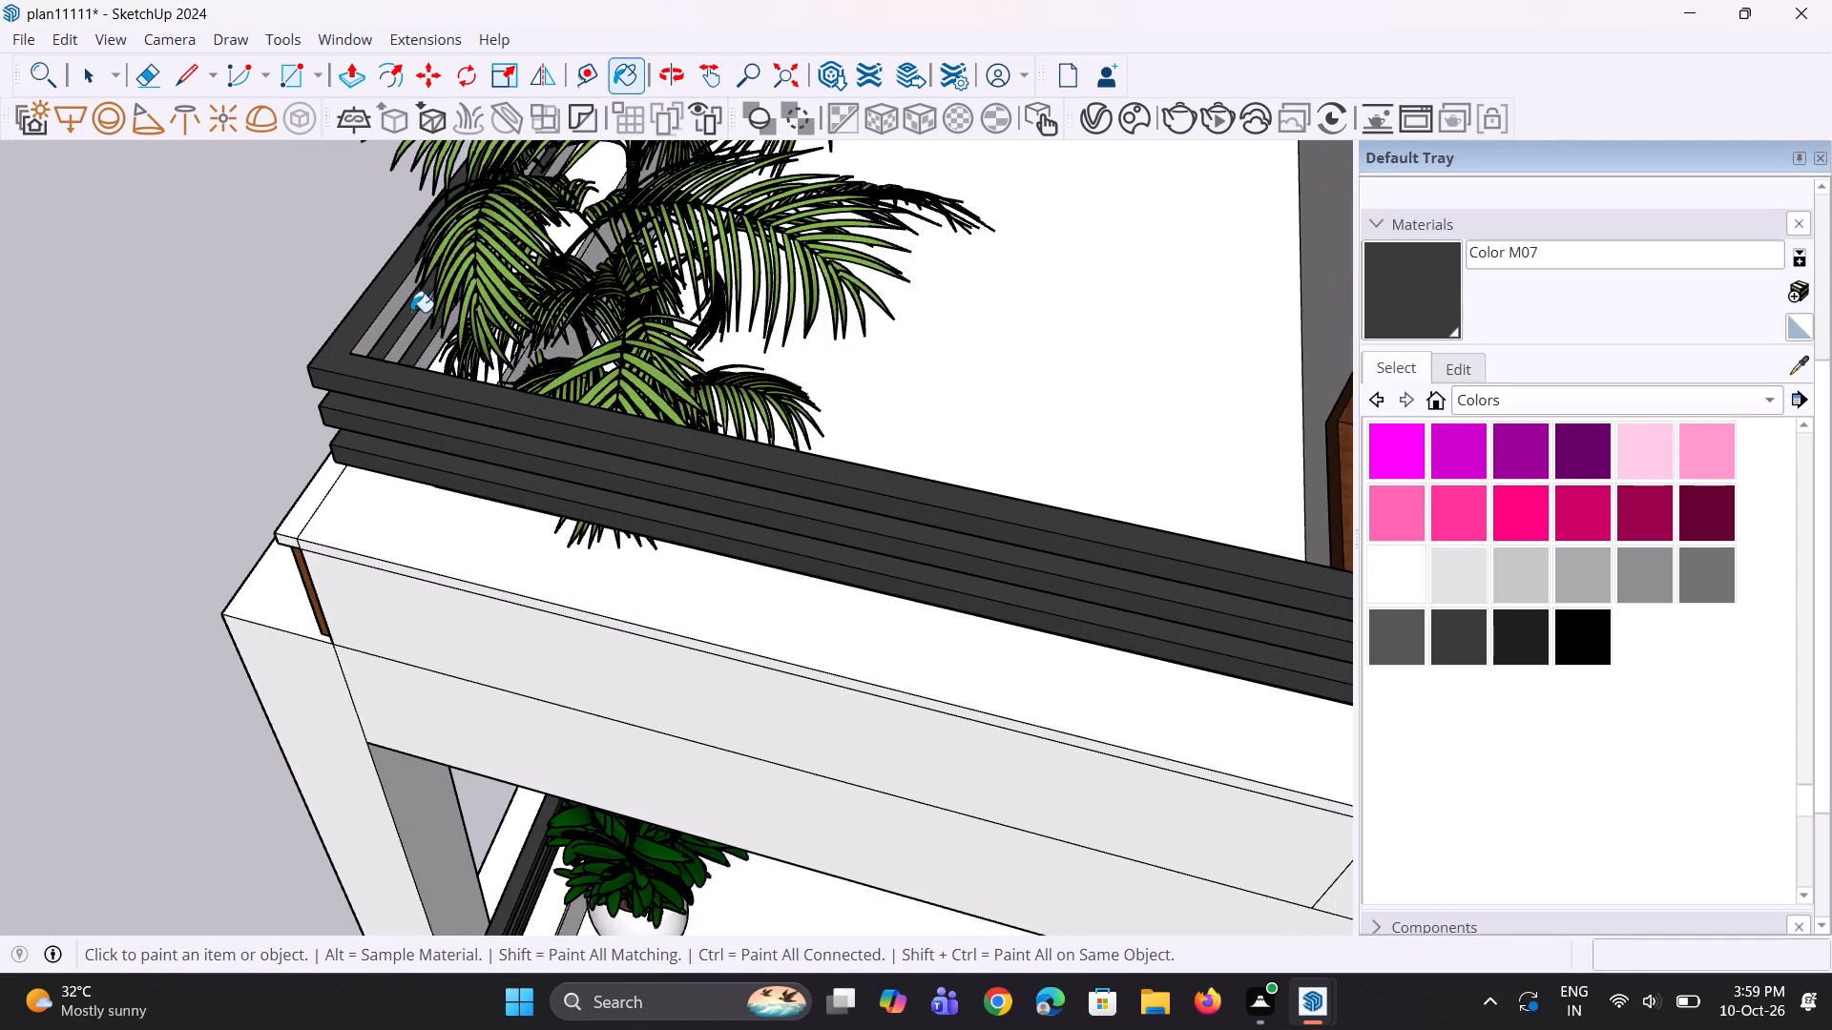
scroll(411, 312, "up", 8)
left_click(404, 283)
scroll(428, 329, "up", 3)
left_click(428, 329)
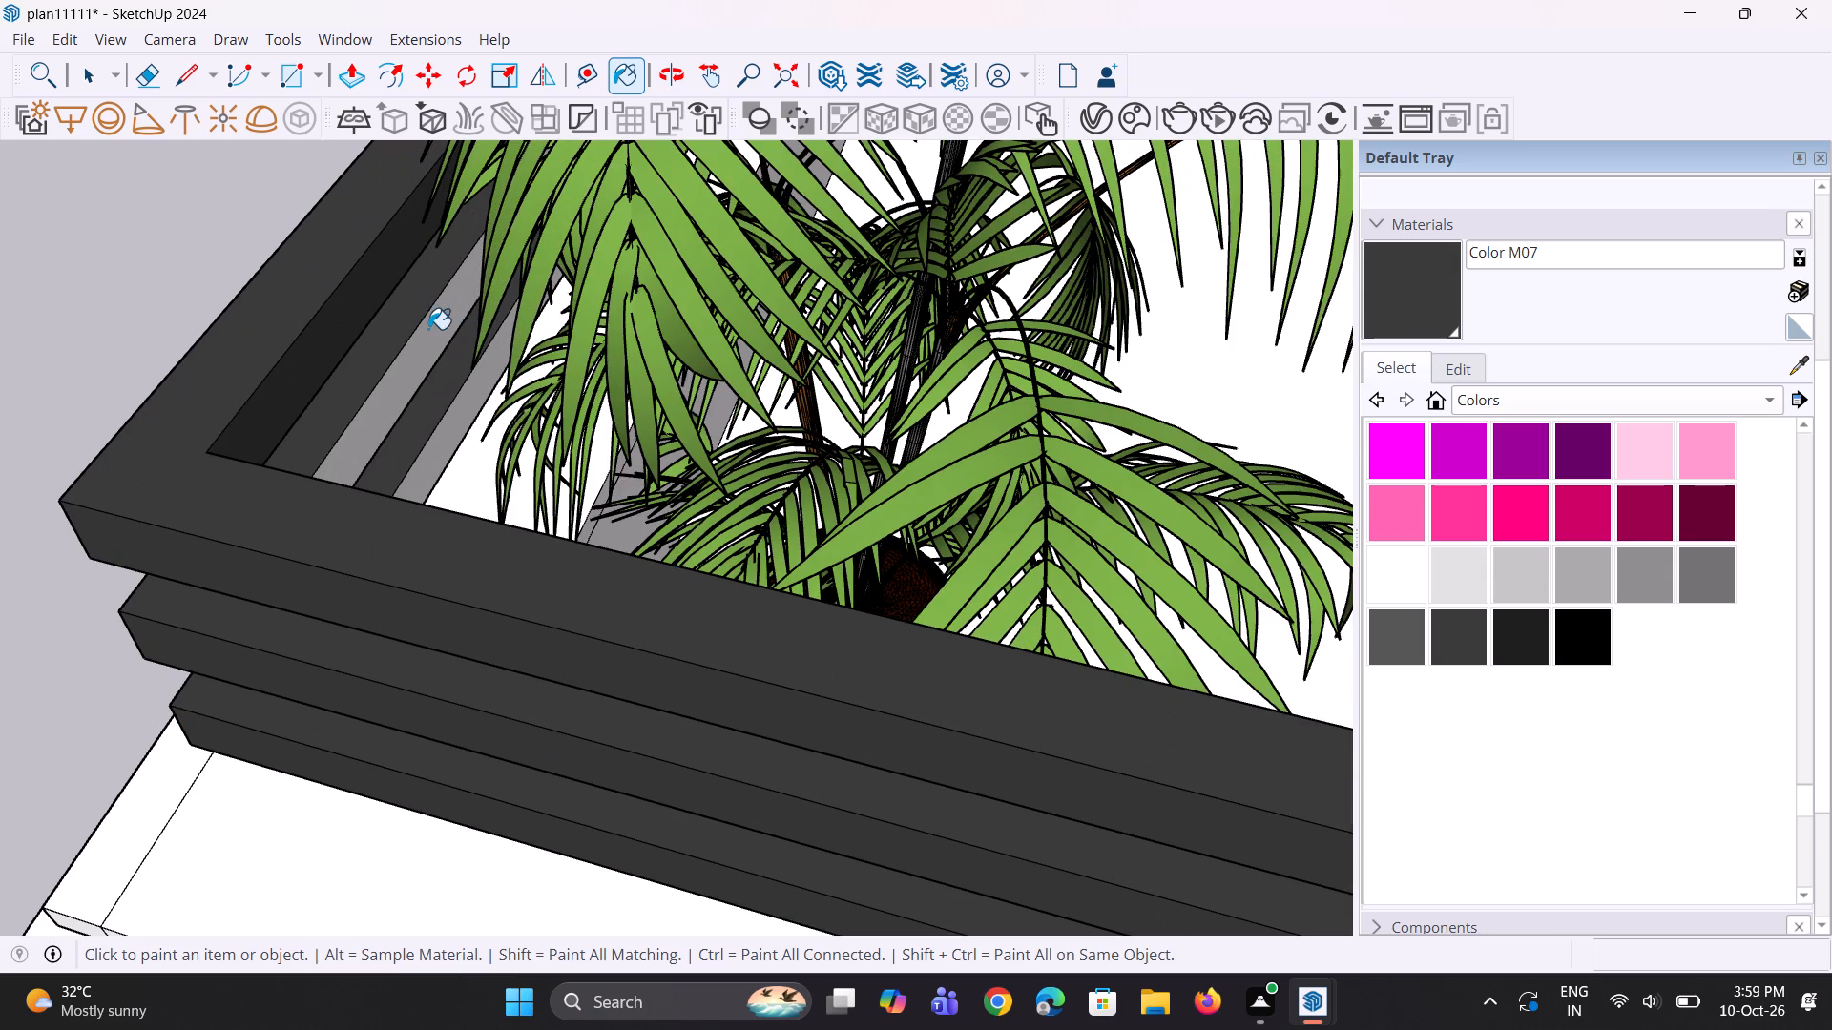
left_click(463, 405)
Paint the top faces of the three front rails on the left balcony two levels above the lowest with Color M07.
scroll(453, 418, "down", 10)
middle_click_drag(411, 474, 841, 520)
scroll(702, 544, "down", 10)
middle_click_drag(613, 509, 656, 469)
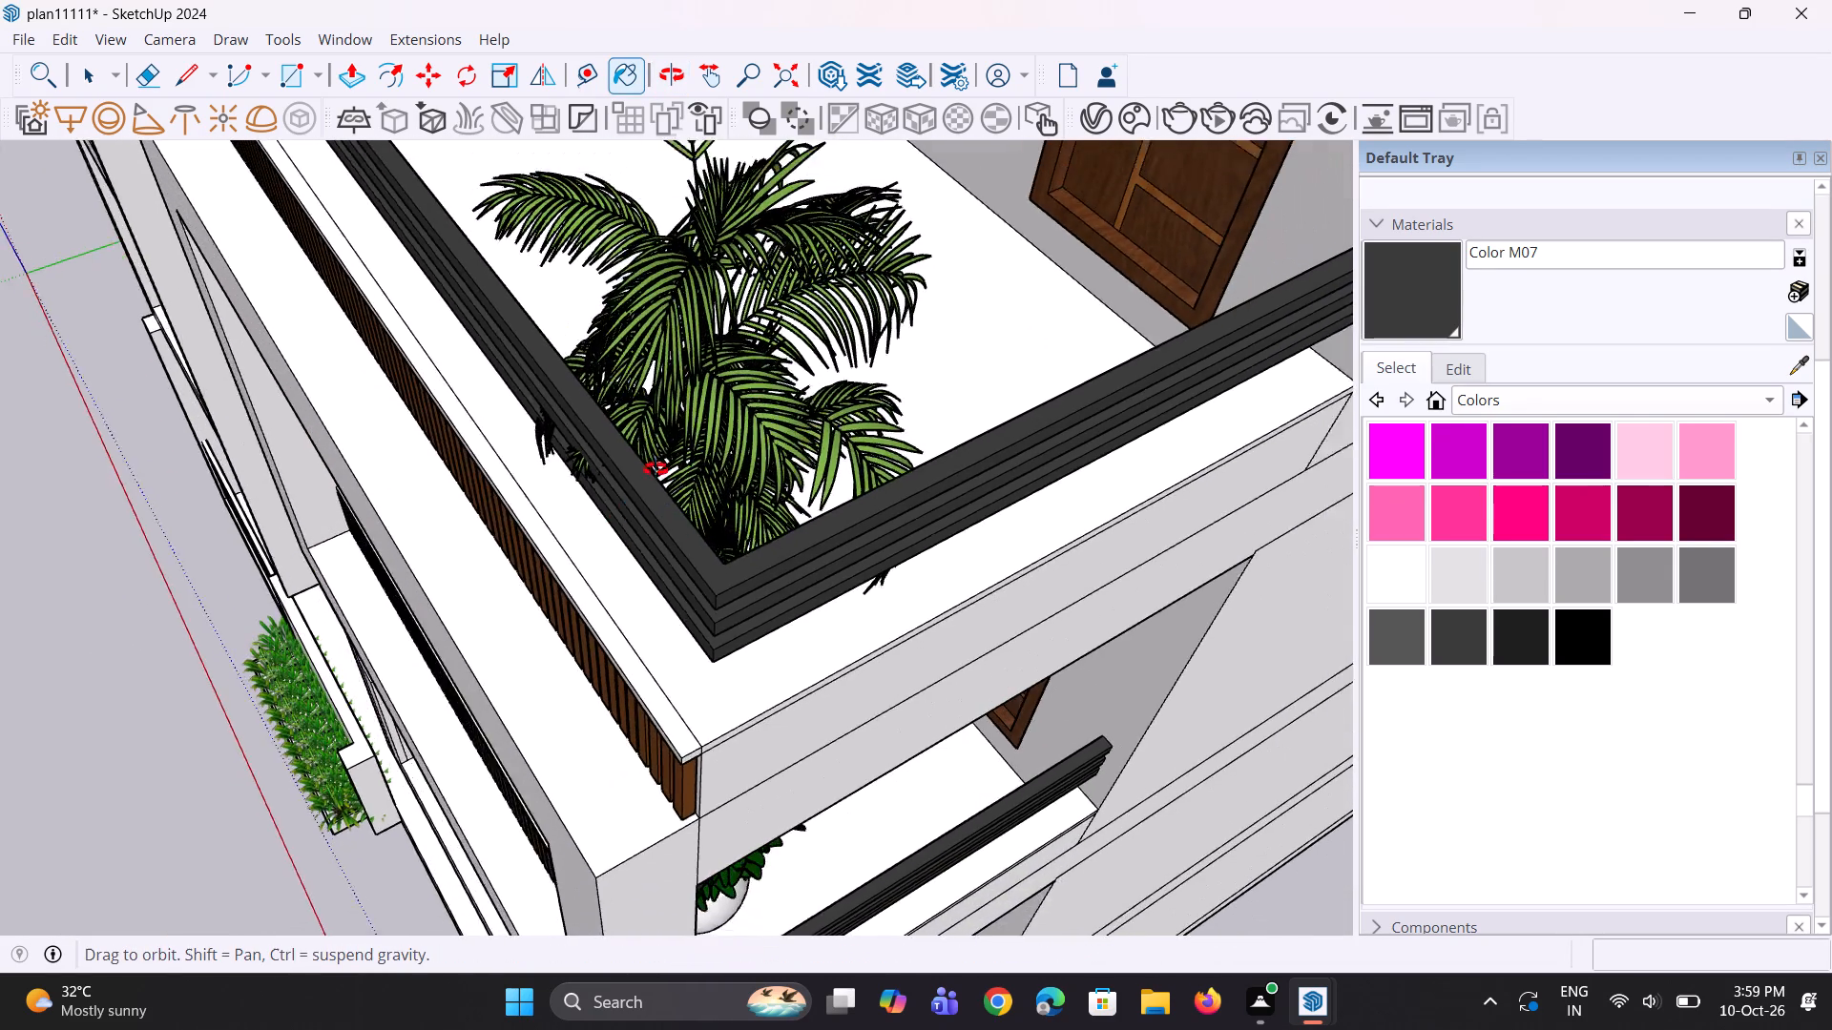
middle_click_drag(656, 469, 835, 386)
scroll(843, 395, "up", 1)
scroll(906, 381, "down", 11)
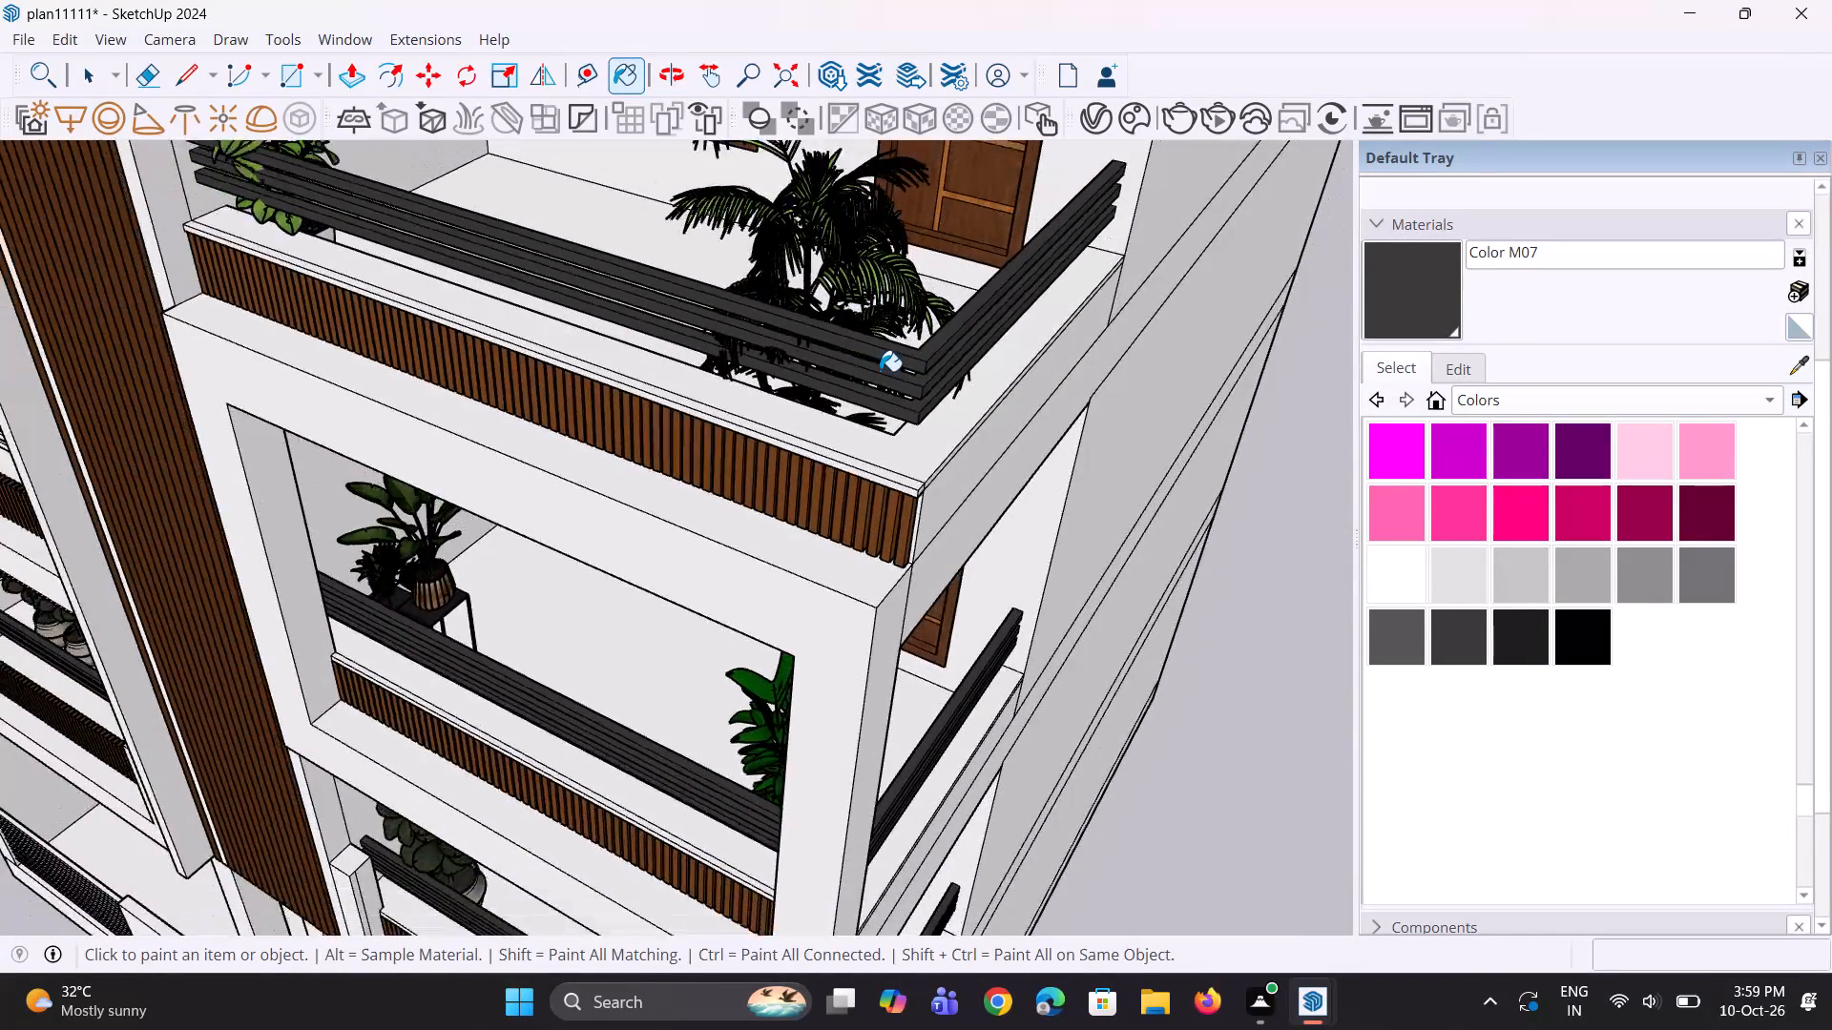
scroll(880, 371, "down", 7)
scroll(388, 258, "up", 2)
scroll(285, 212, "up", 2)
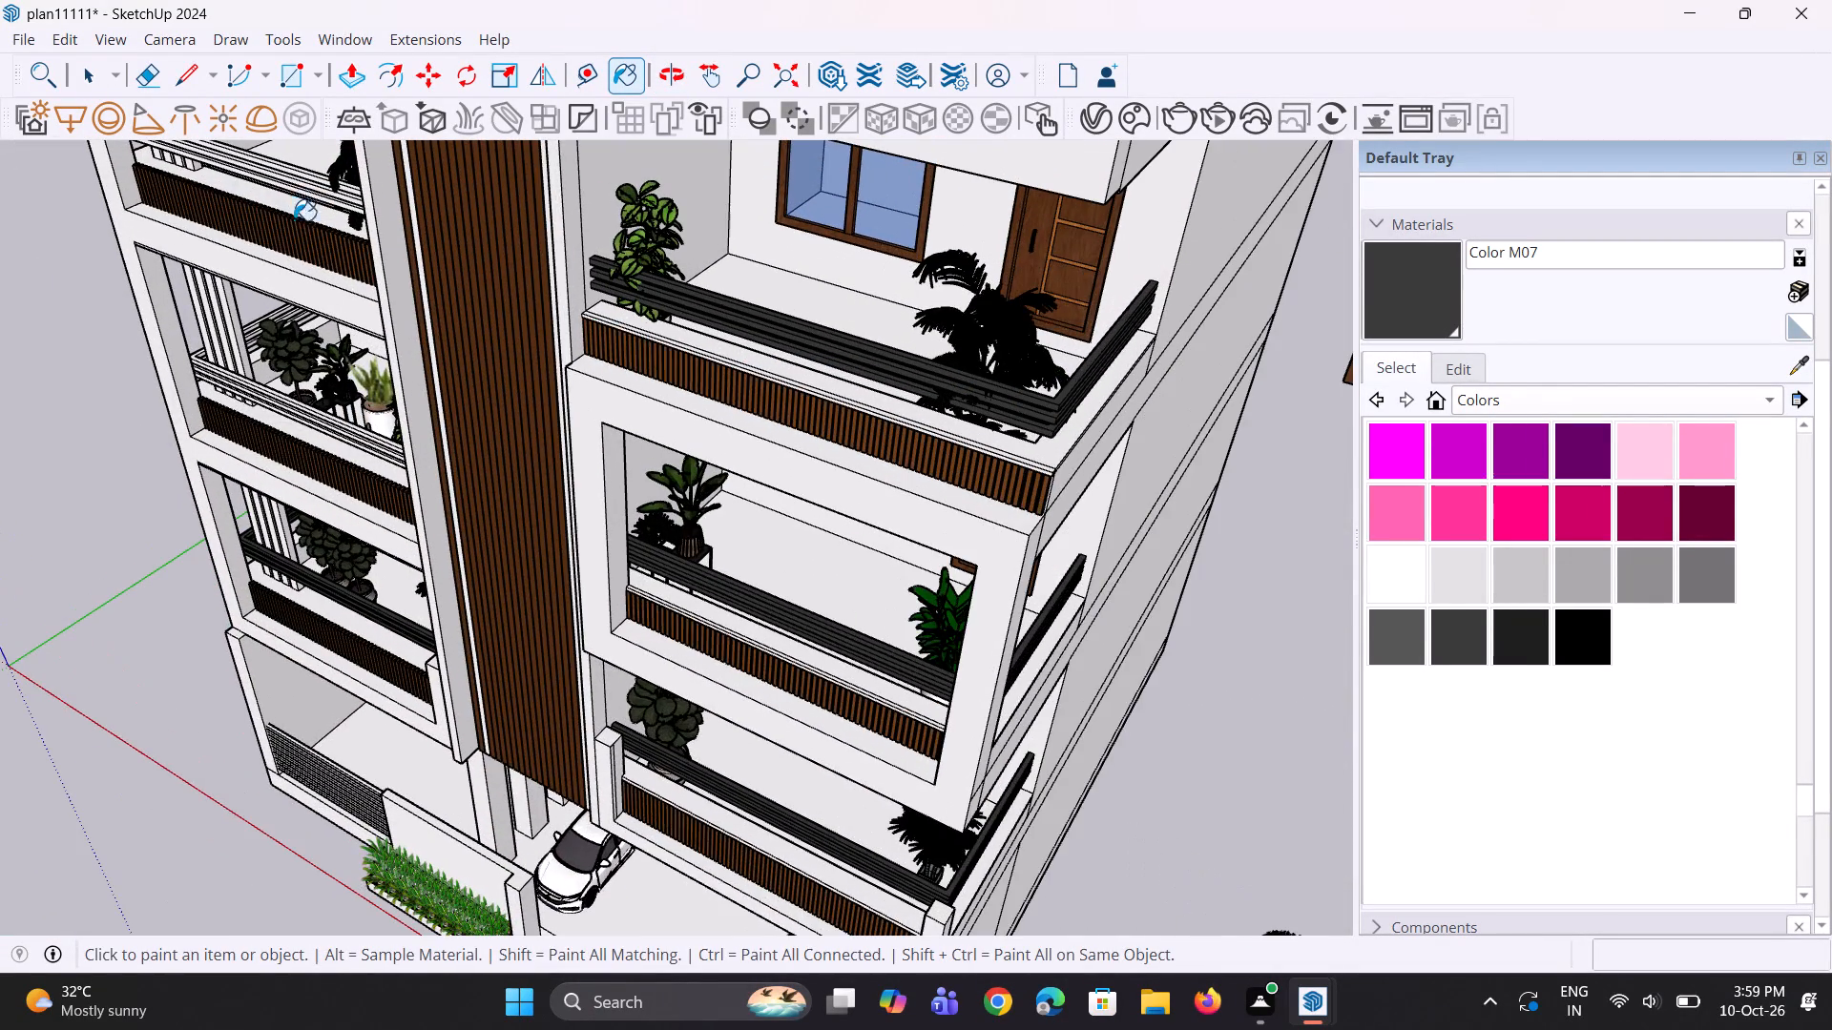
scroll(294, 220, "up", 3)
middle_click_drag(351, 331, 576, 372)
scroll(604, 381, "down", 5)
scroll(195, 253, "up", 2)
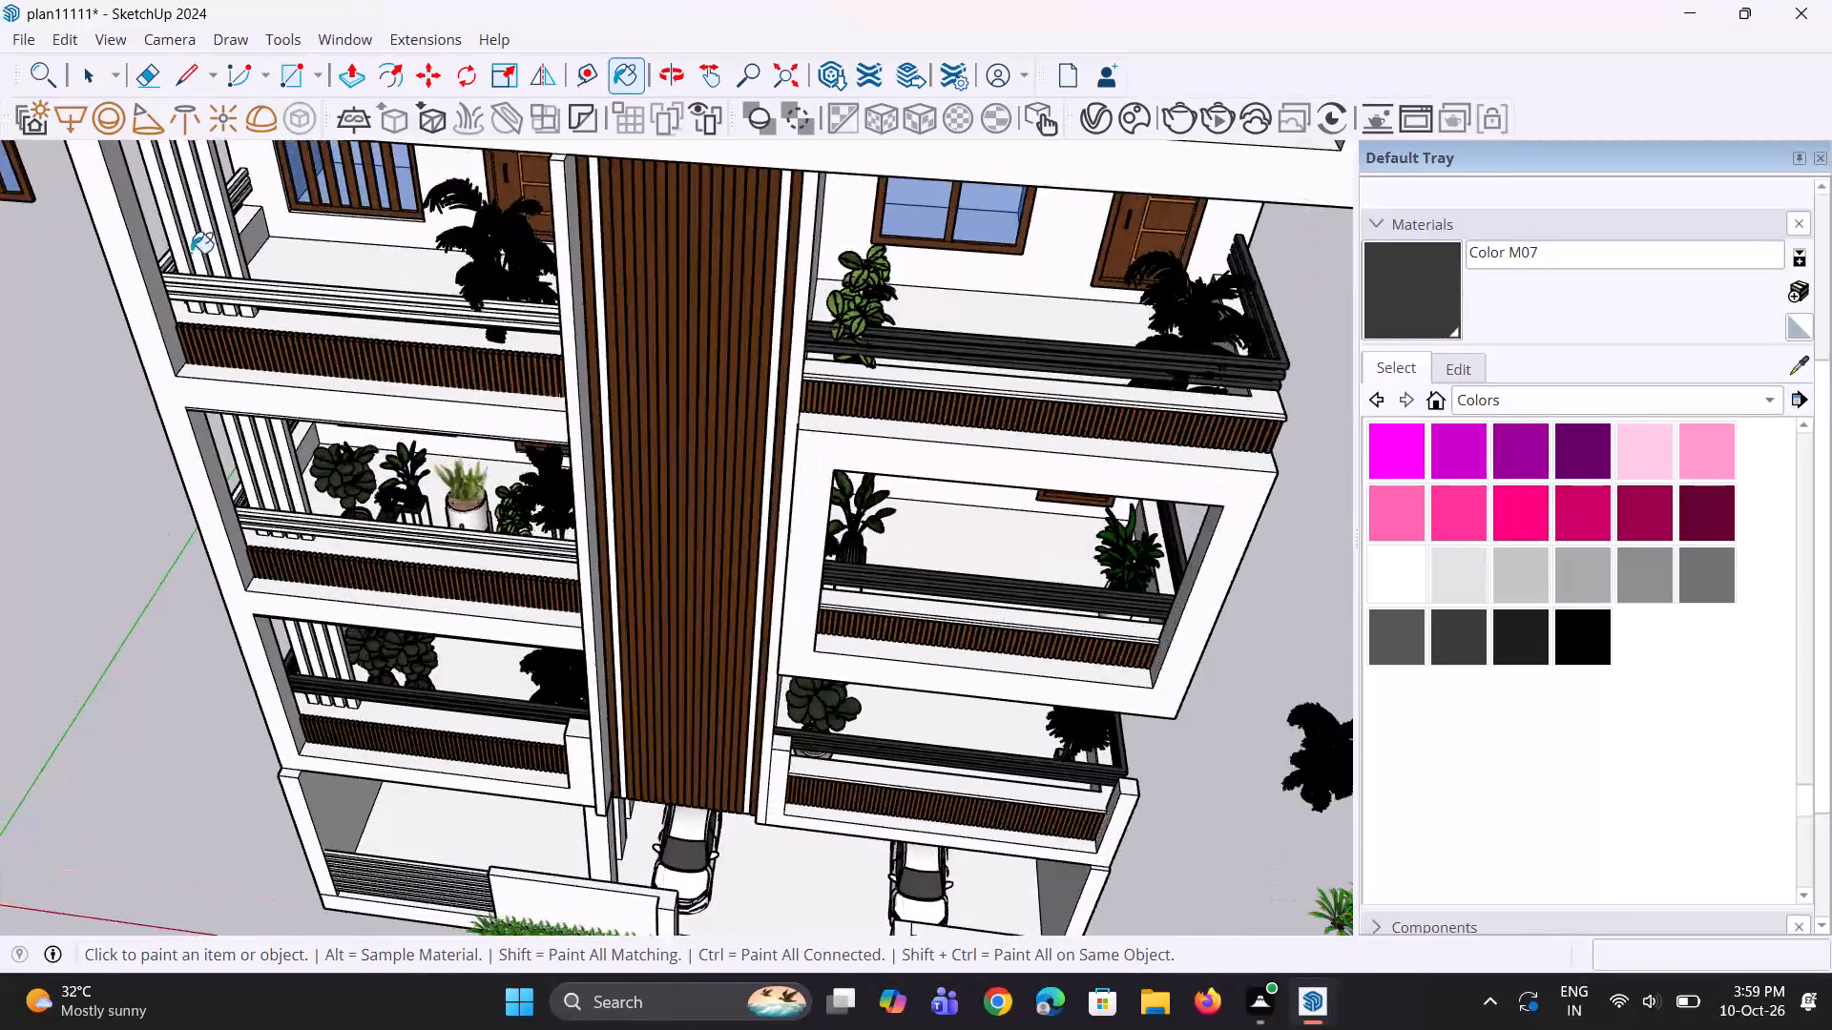
scroll(191, 253, "up", 12)
left_click(302, 295)
middle_click_drag(338, 354, 391, 299)
scroll(360, 340, "up", 1)
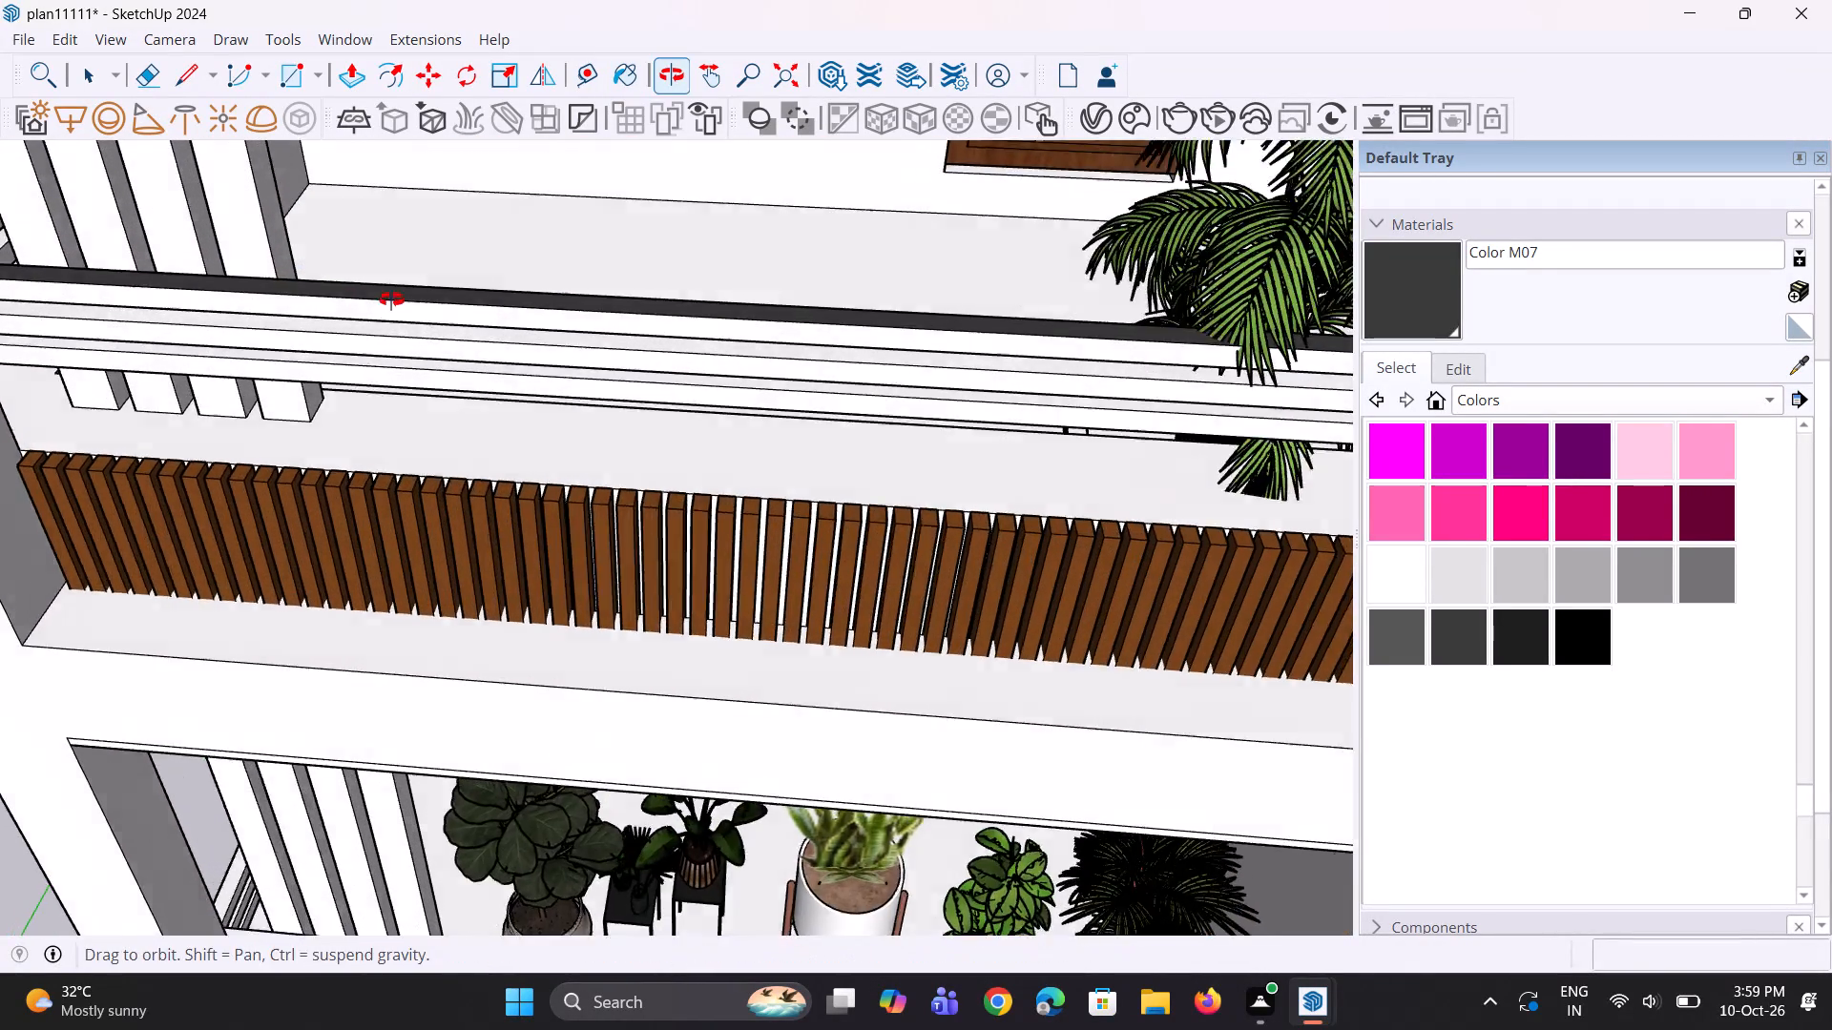
middle_click_drag(391, 299, 399, 291)
scroll(397, 291, "up", 3)
left_click(396, 292)
left_click(411, 339)
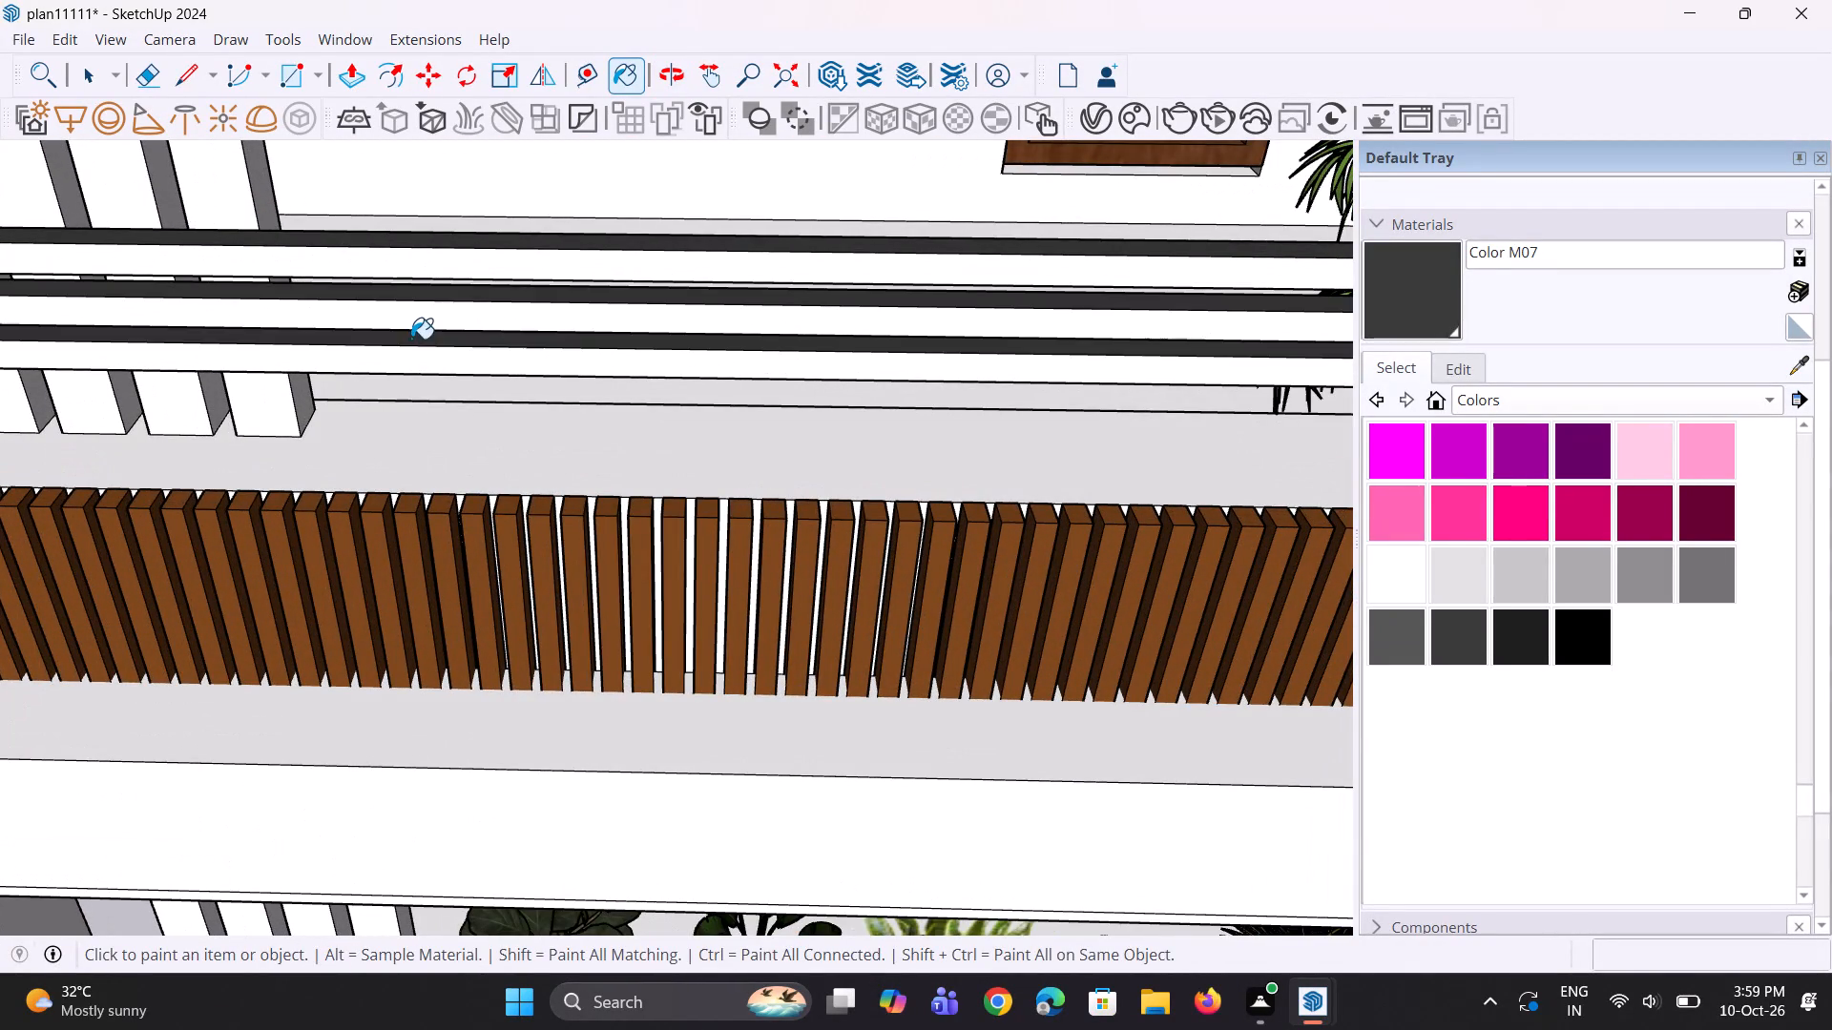
Paint the front faces of the same left balcony's three front rails with Color M07.
middle_click_drag(411, 339, 421, 313)
left_click(469, 242)
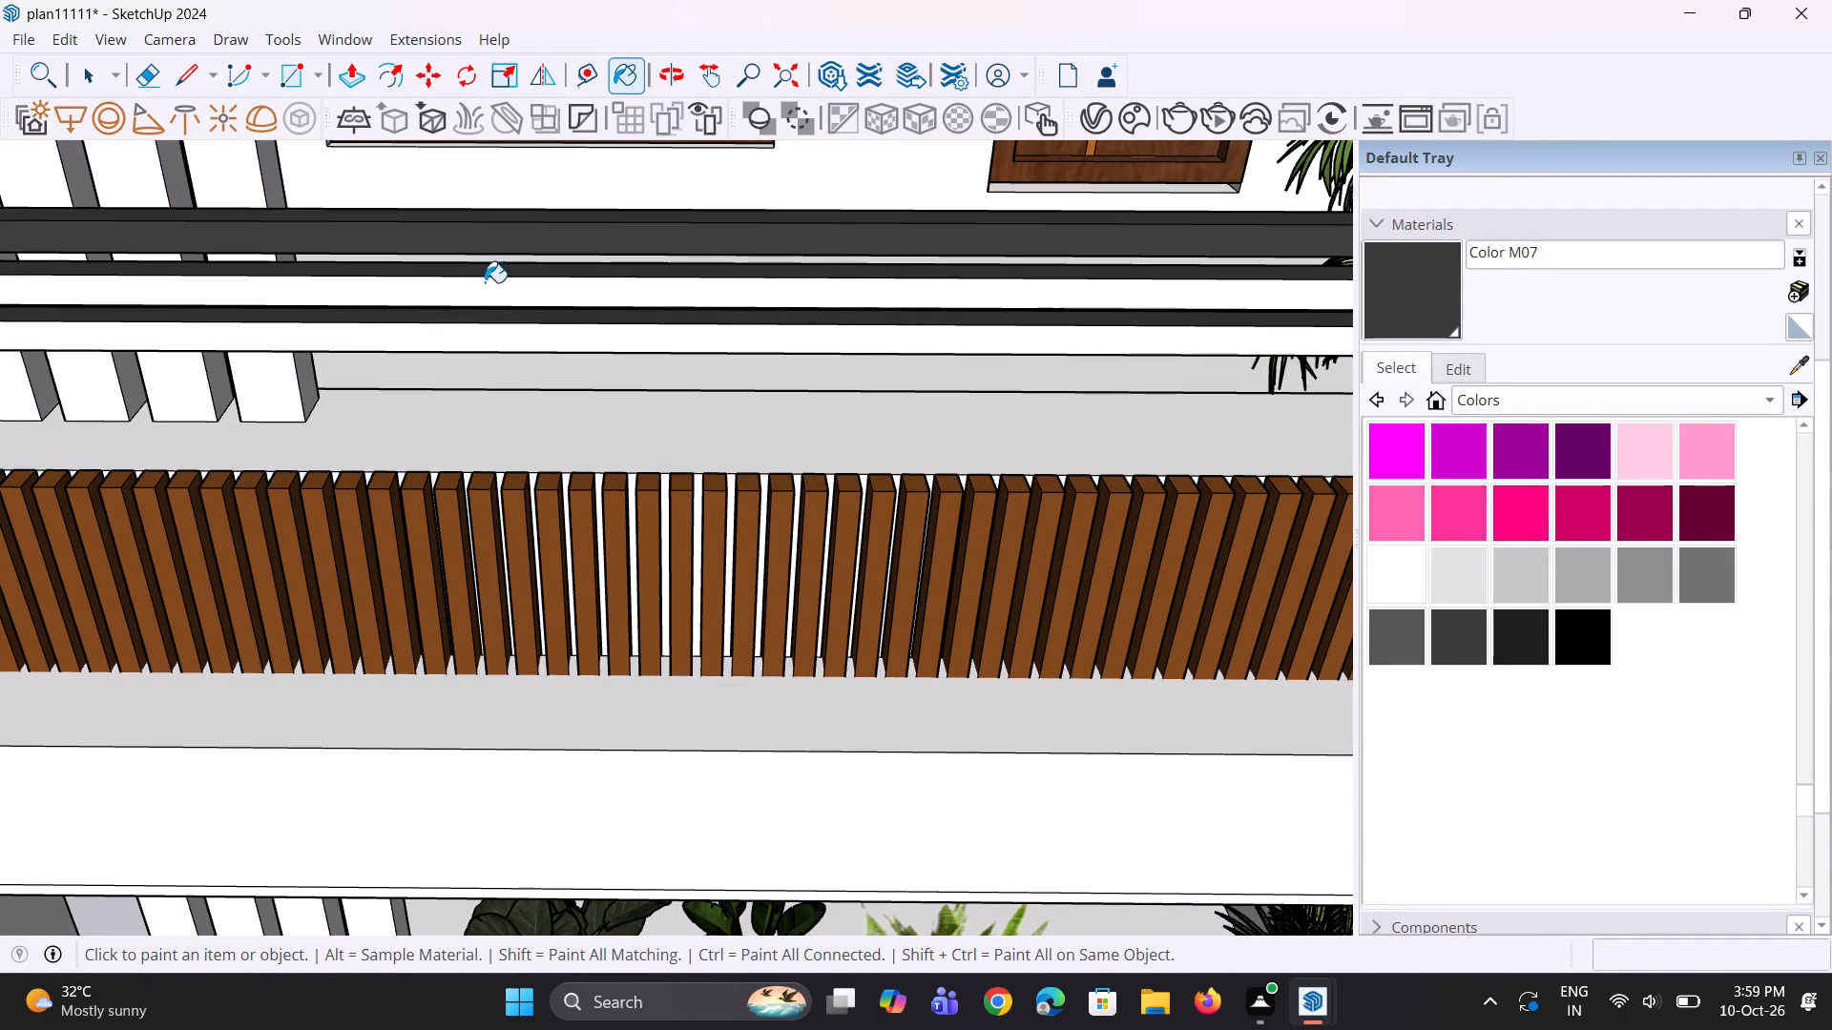
left_click(485, 282)
left_click(483, 341)
Paint the outer faces of the three side rails on that left balcony with Color M07.
scroll(482, 341, "down", 5)
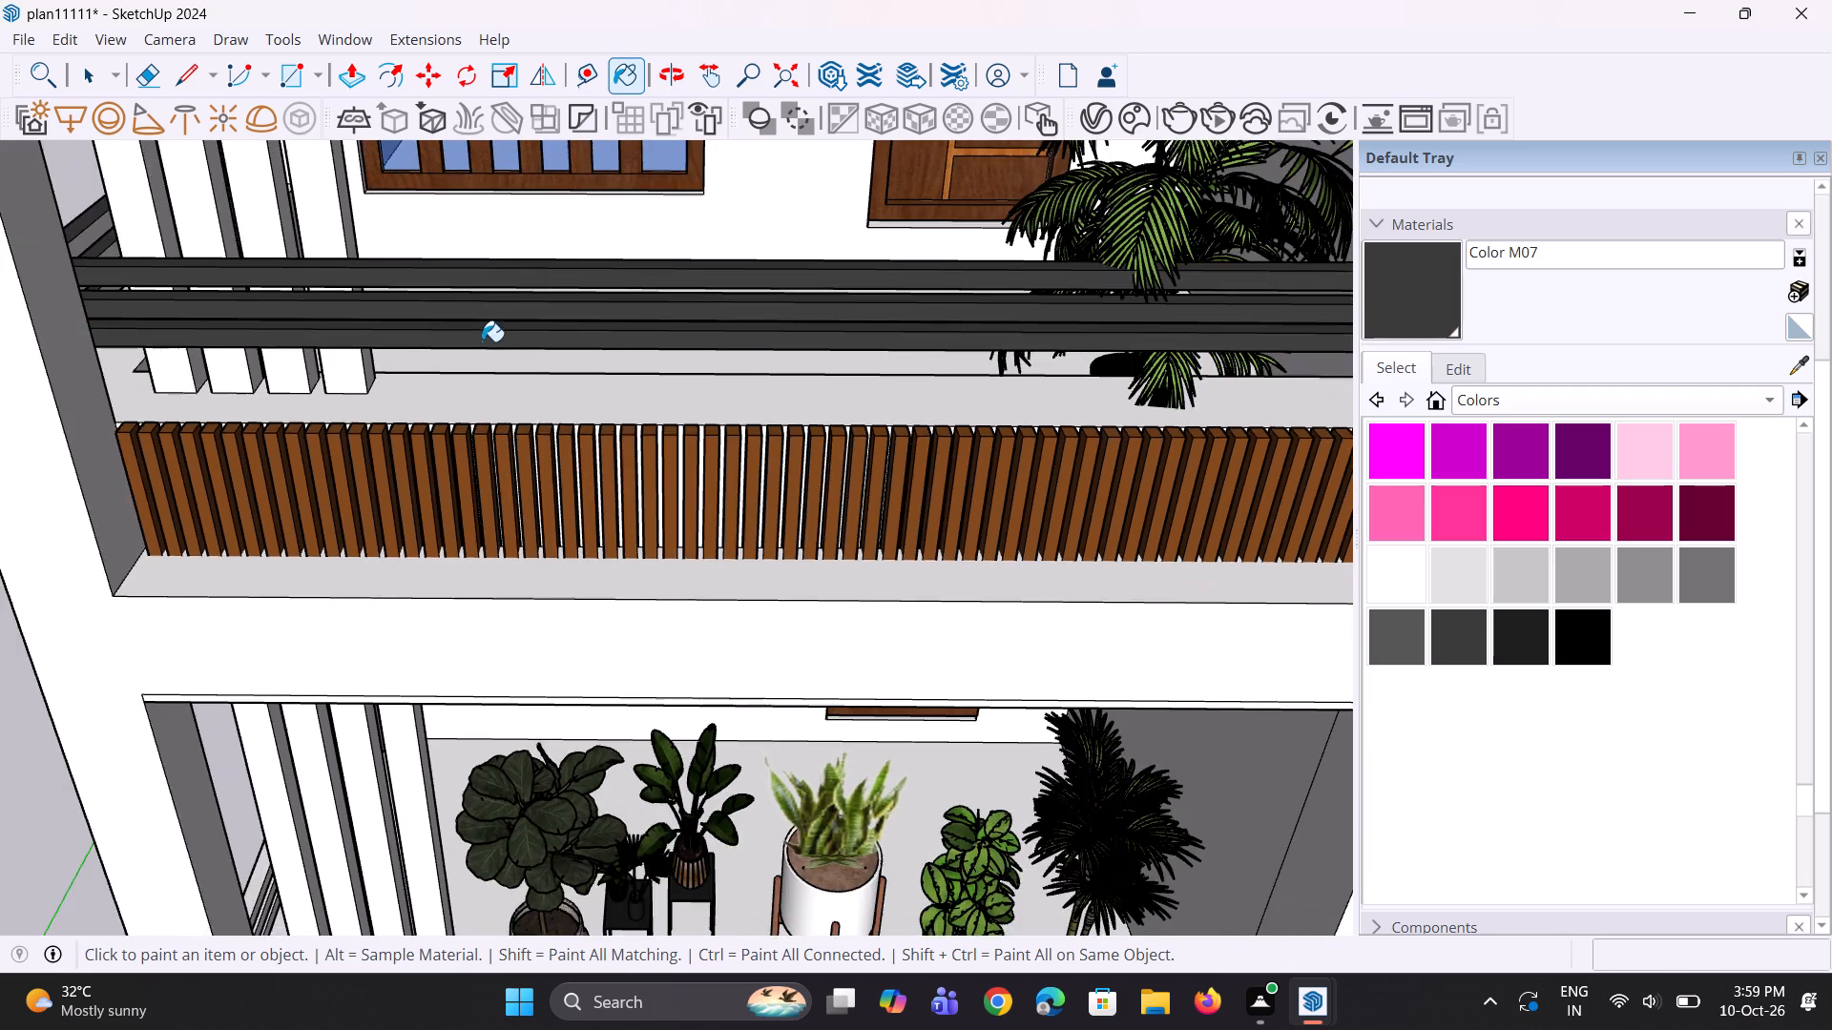
scroll(482, 341, "down", 9)
middle_click_drag(75, 303, 585, 429)
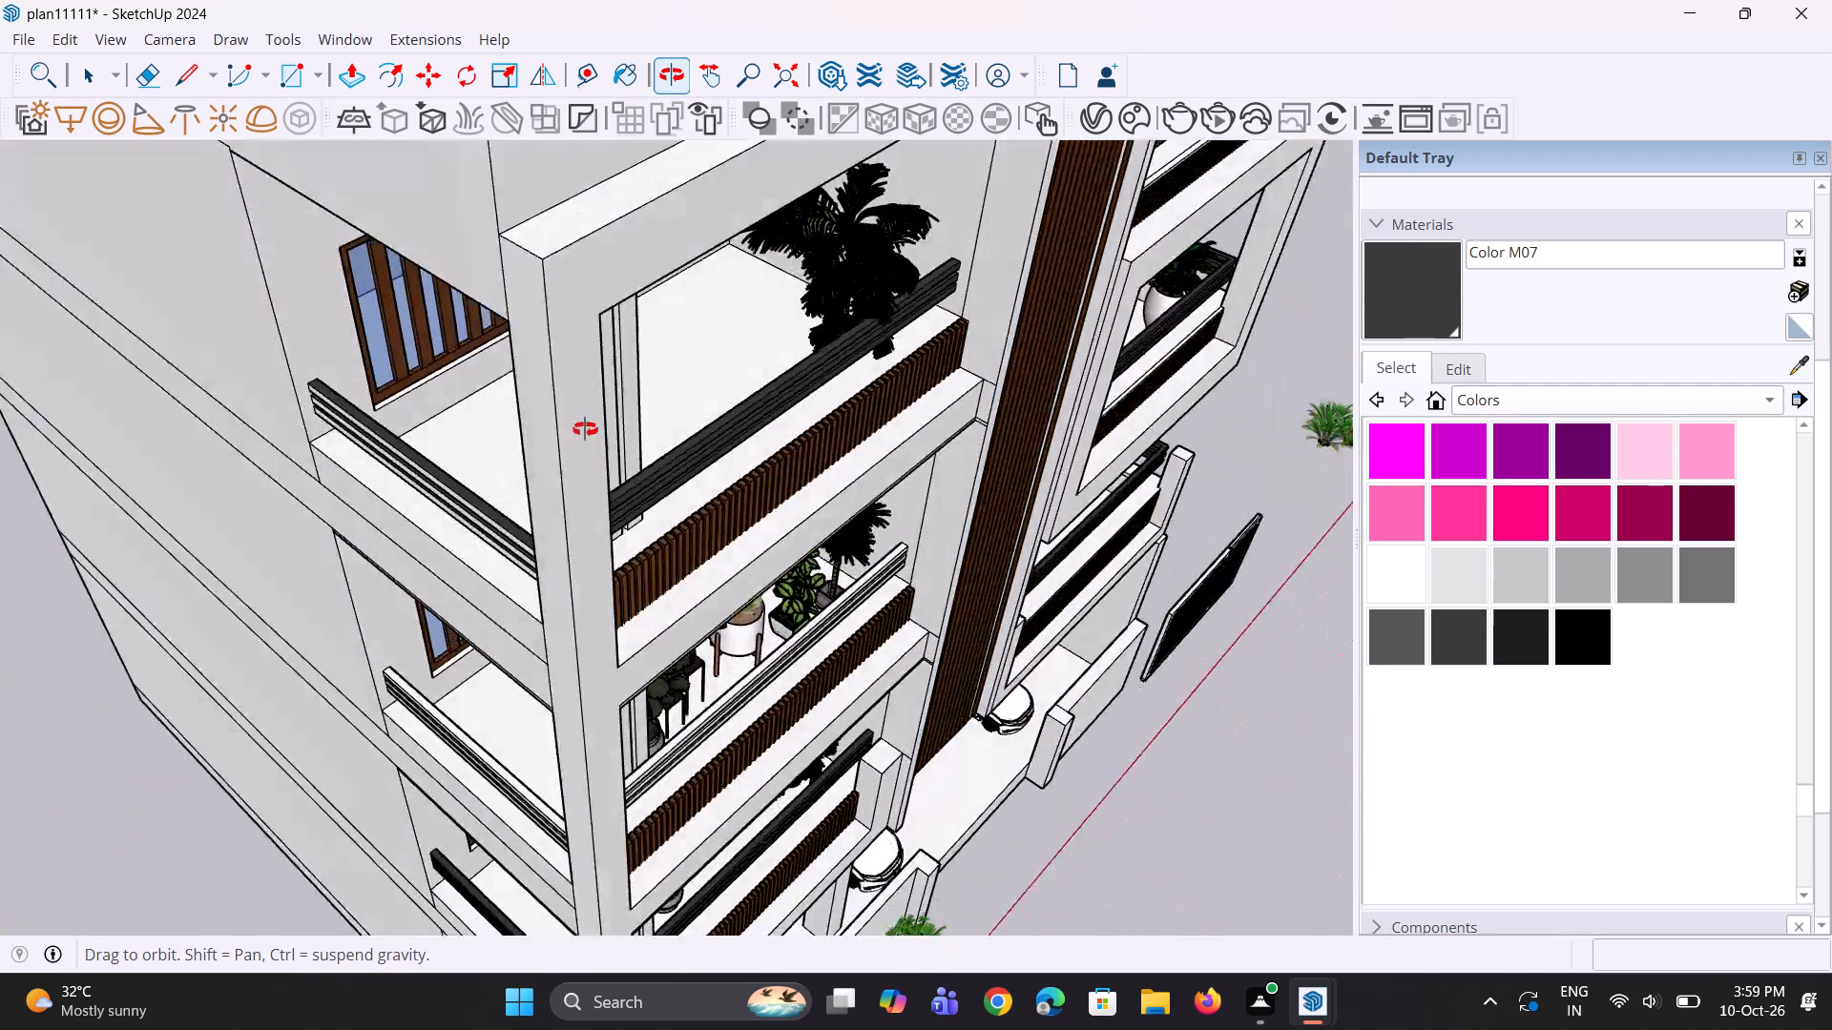
middle_click_drag(585, 429, 753, 334)
scroll(734, 387, "up", 11)
middle_click_drag(764, 463, 781, 433)
scroll(783, 432, "up", 4)
left_click(818, 415)
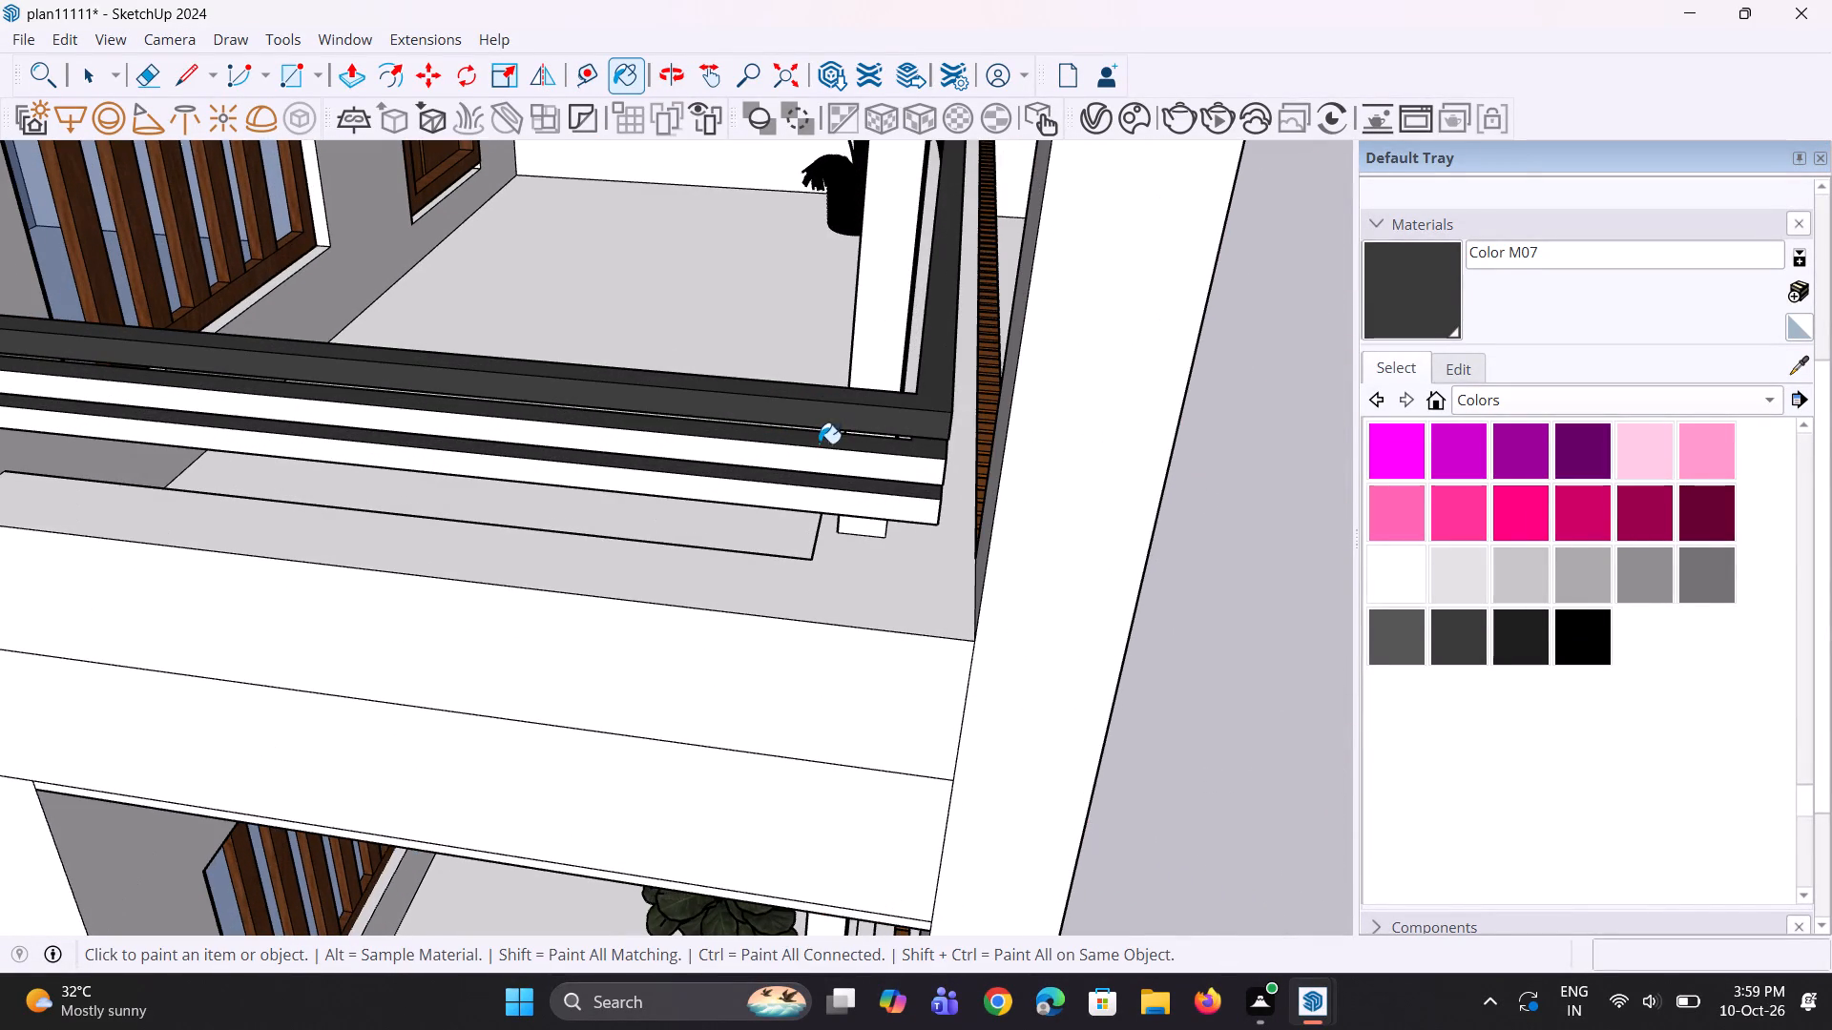
left_click(819, 463)
left_click(820, 501)
Paint the inner faces of that left balcony's three front rails, behind the vertical white slats, with Color M07.
middle_click_drag(695, 300, 861, 382)
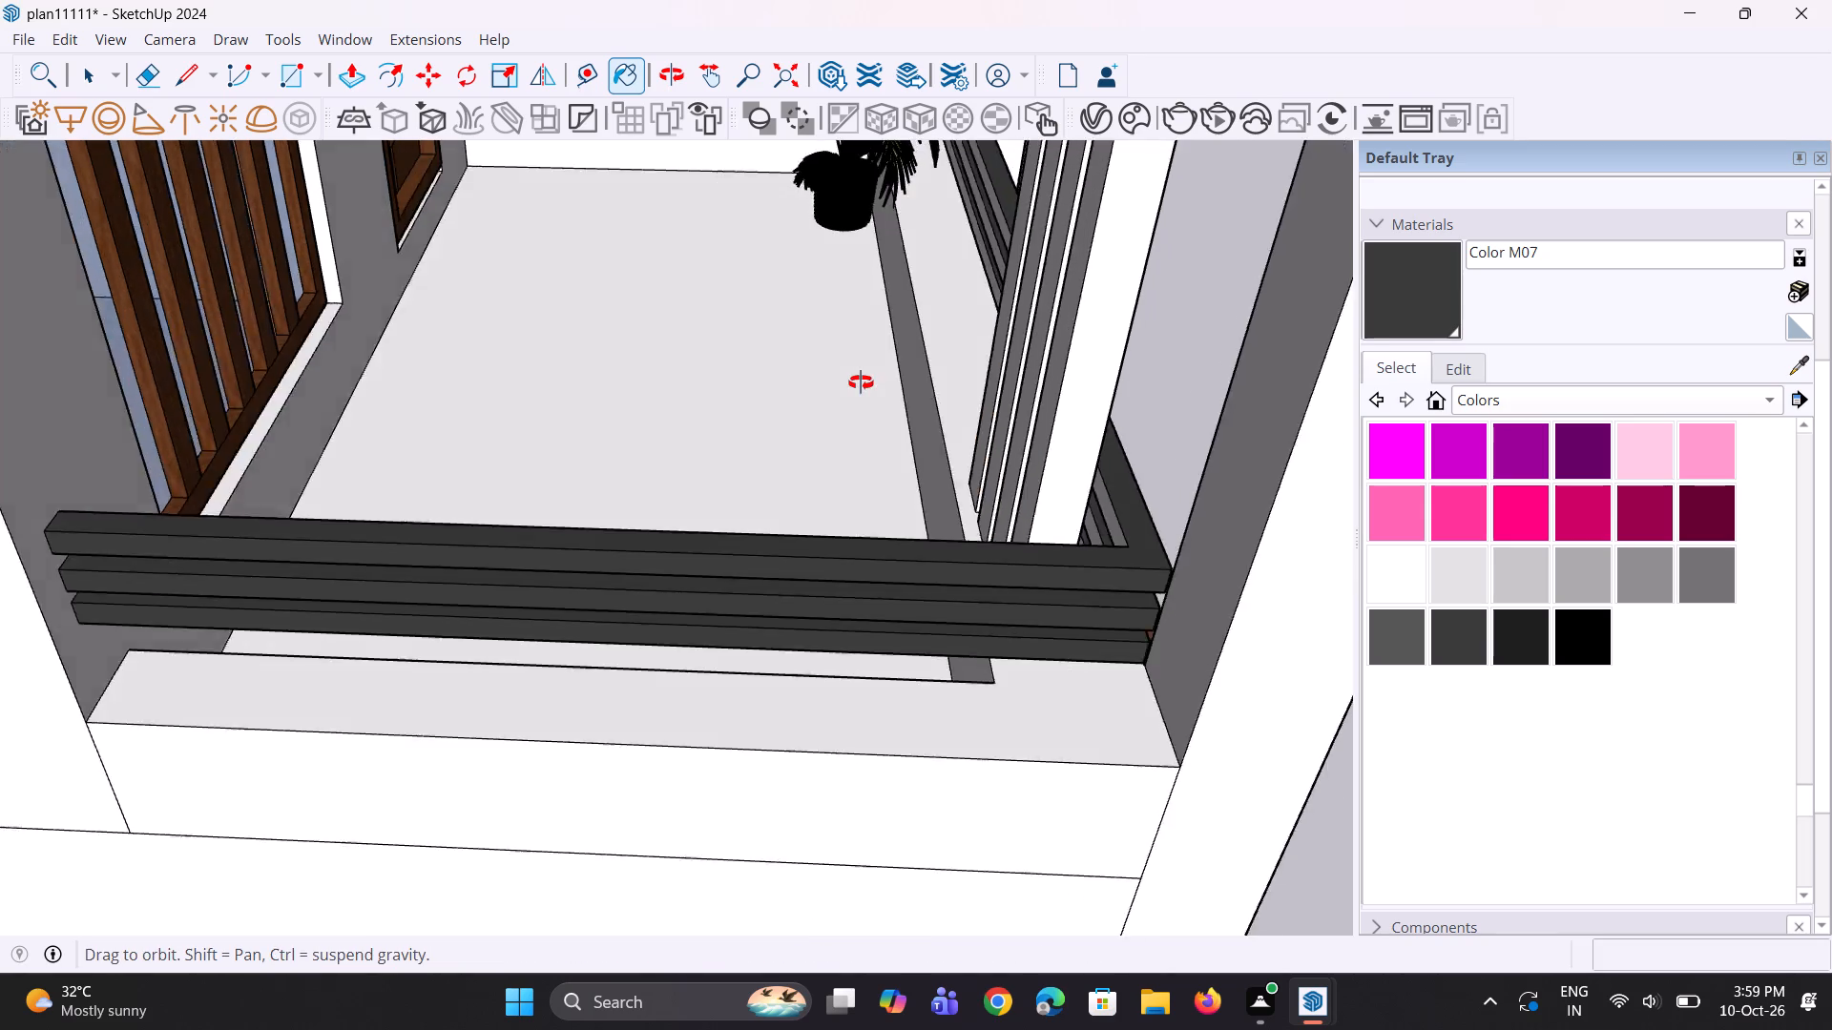
middle_click_drag(861, 382, 867, 387)
scroll(1010, 301, "up", 6)
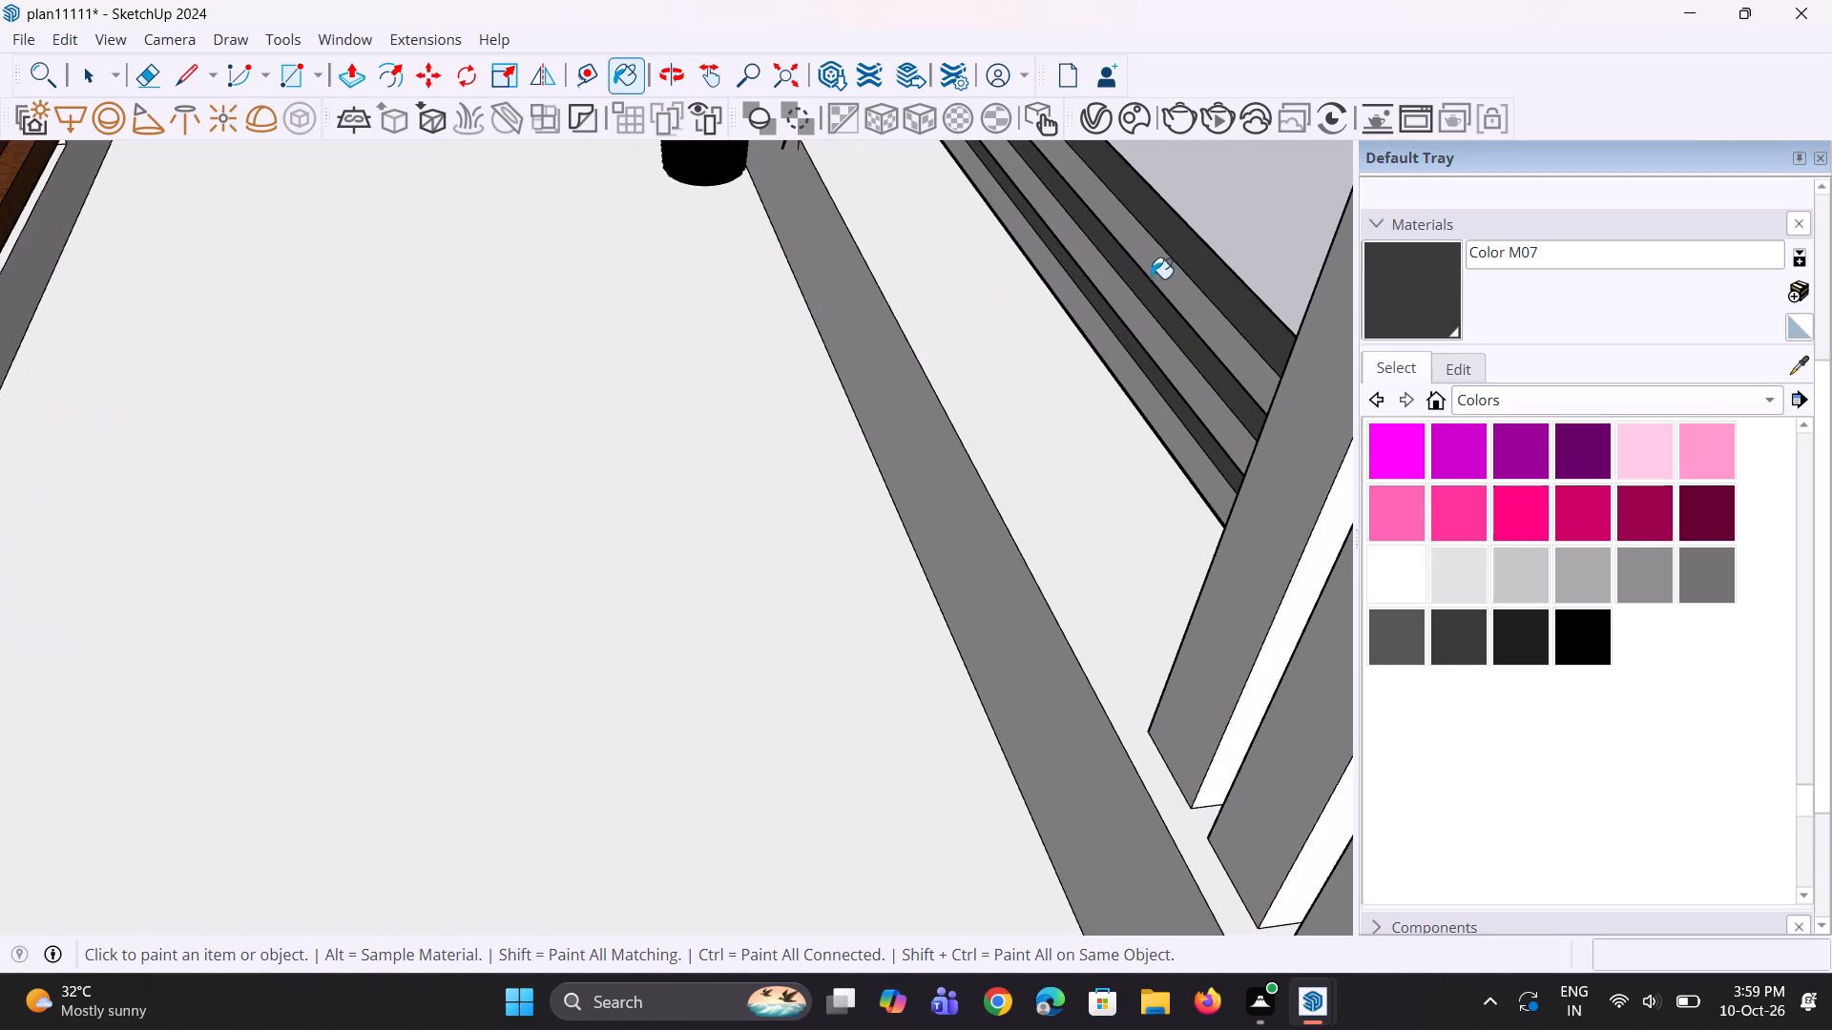
left_click(1168, 286)
left_click(1155, 343)
left_click(1143, 390)
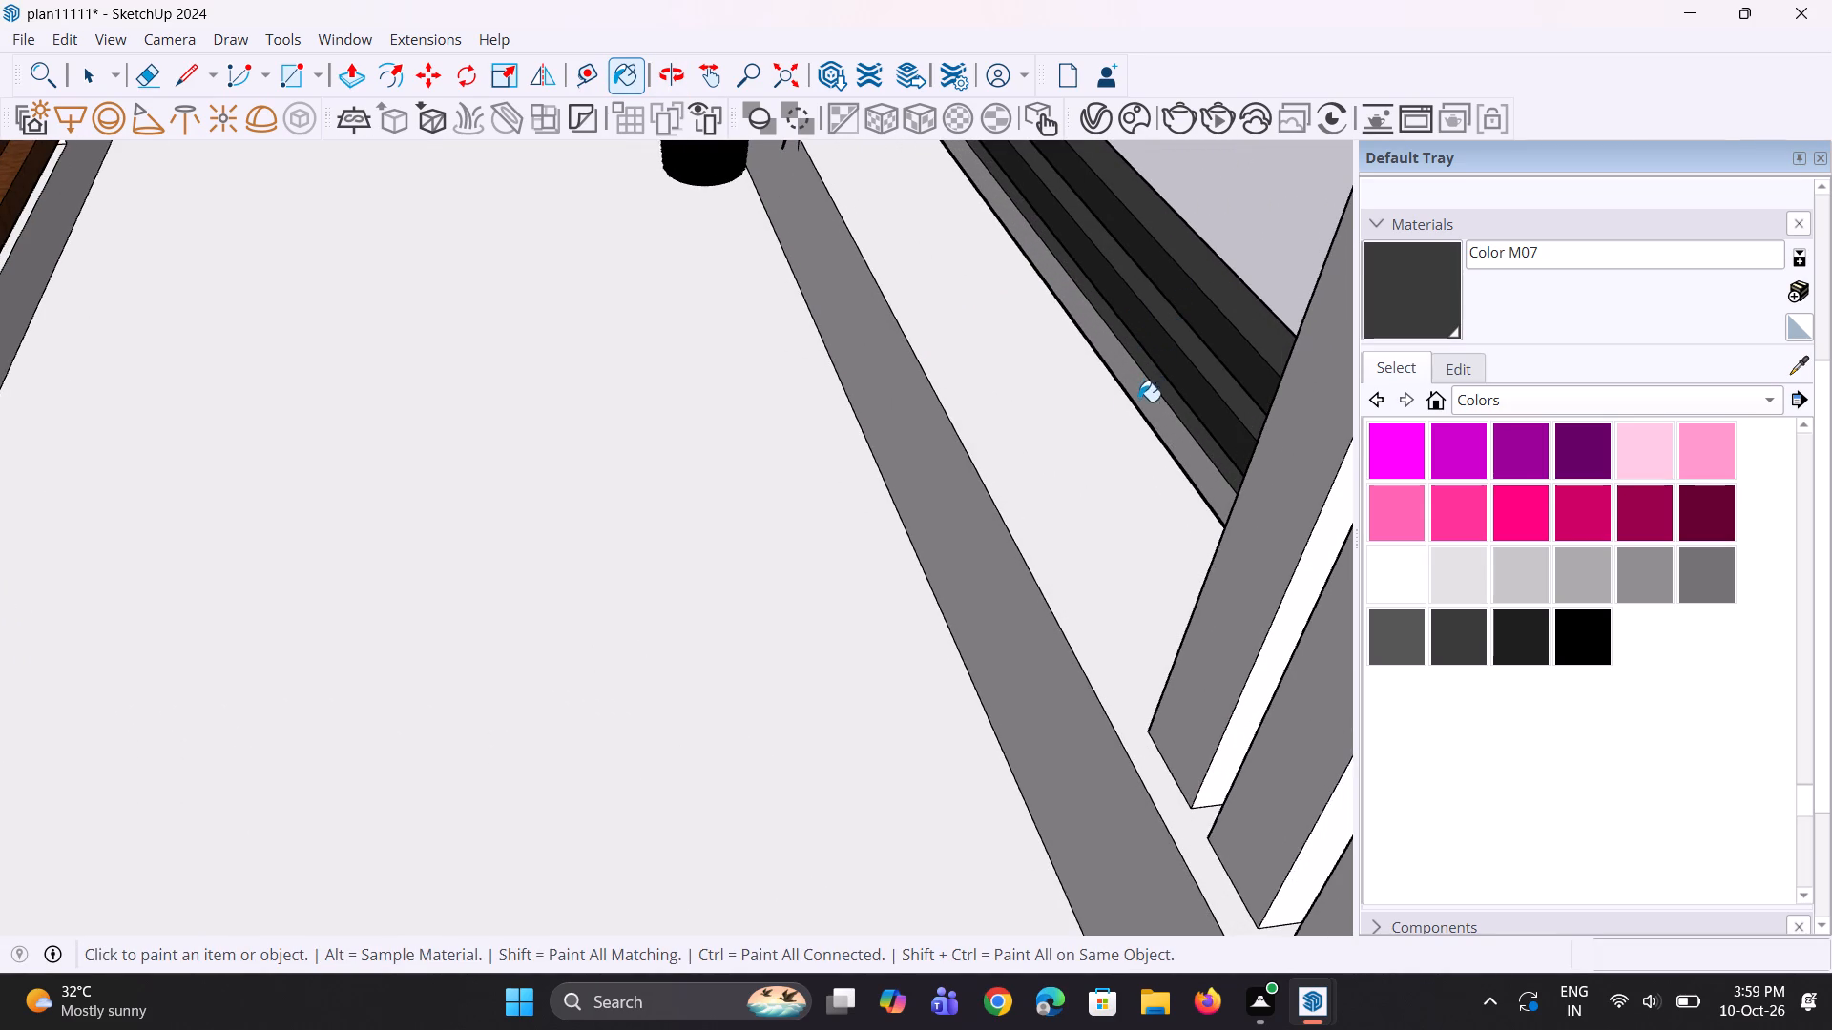
Paint the top faces of the three front rails on the left balcony one level below, with the snake plant, with Color M07.
scroll(1014, 462, "down", 5)
middle_click_drag(1013, 488, 364, 425)
scroll(376, 419, "down", 2)
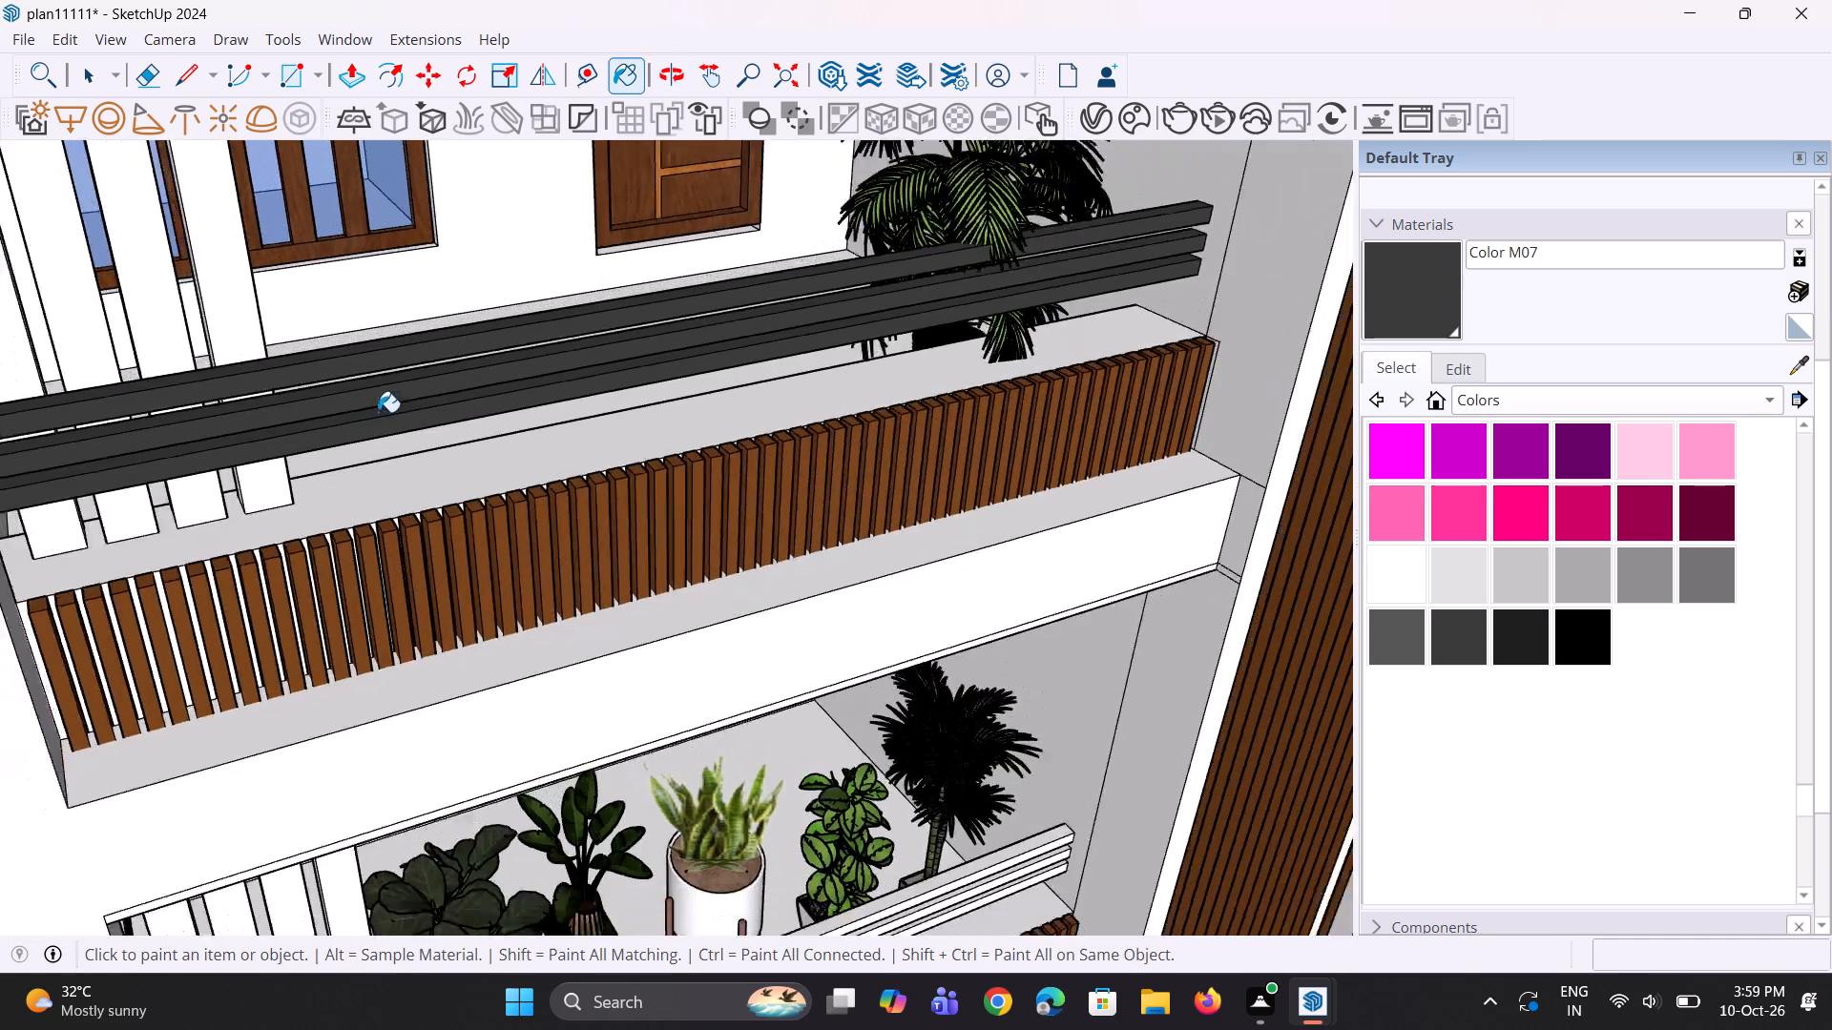
scroll(378, 412, "down", 13)
scroll(225, 337, "down", 3)
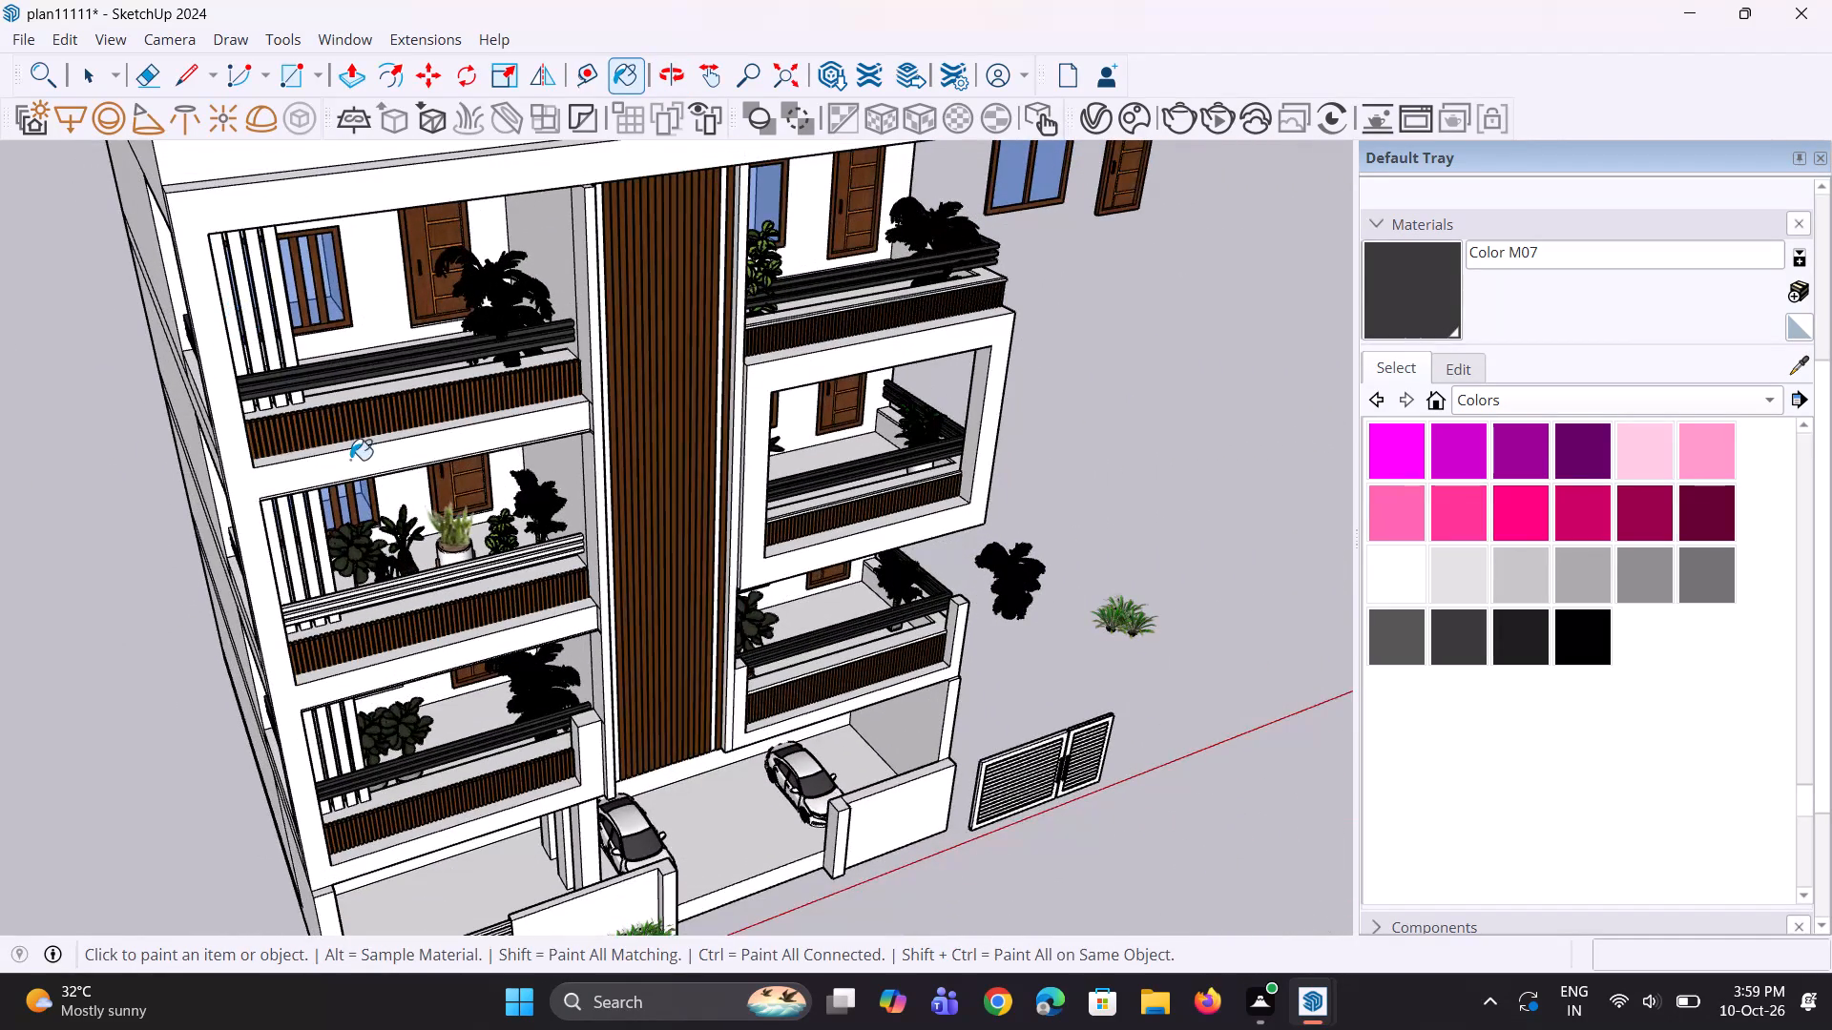
scroll(413, 591, "up", 15)
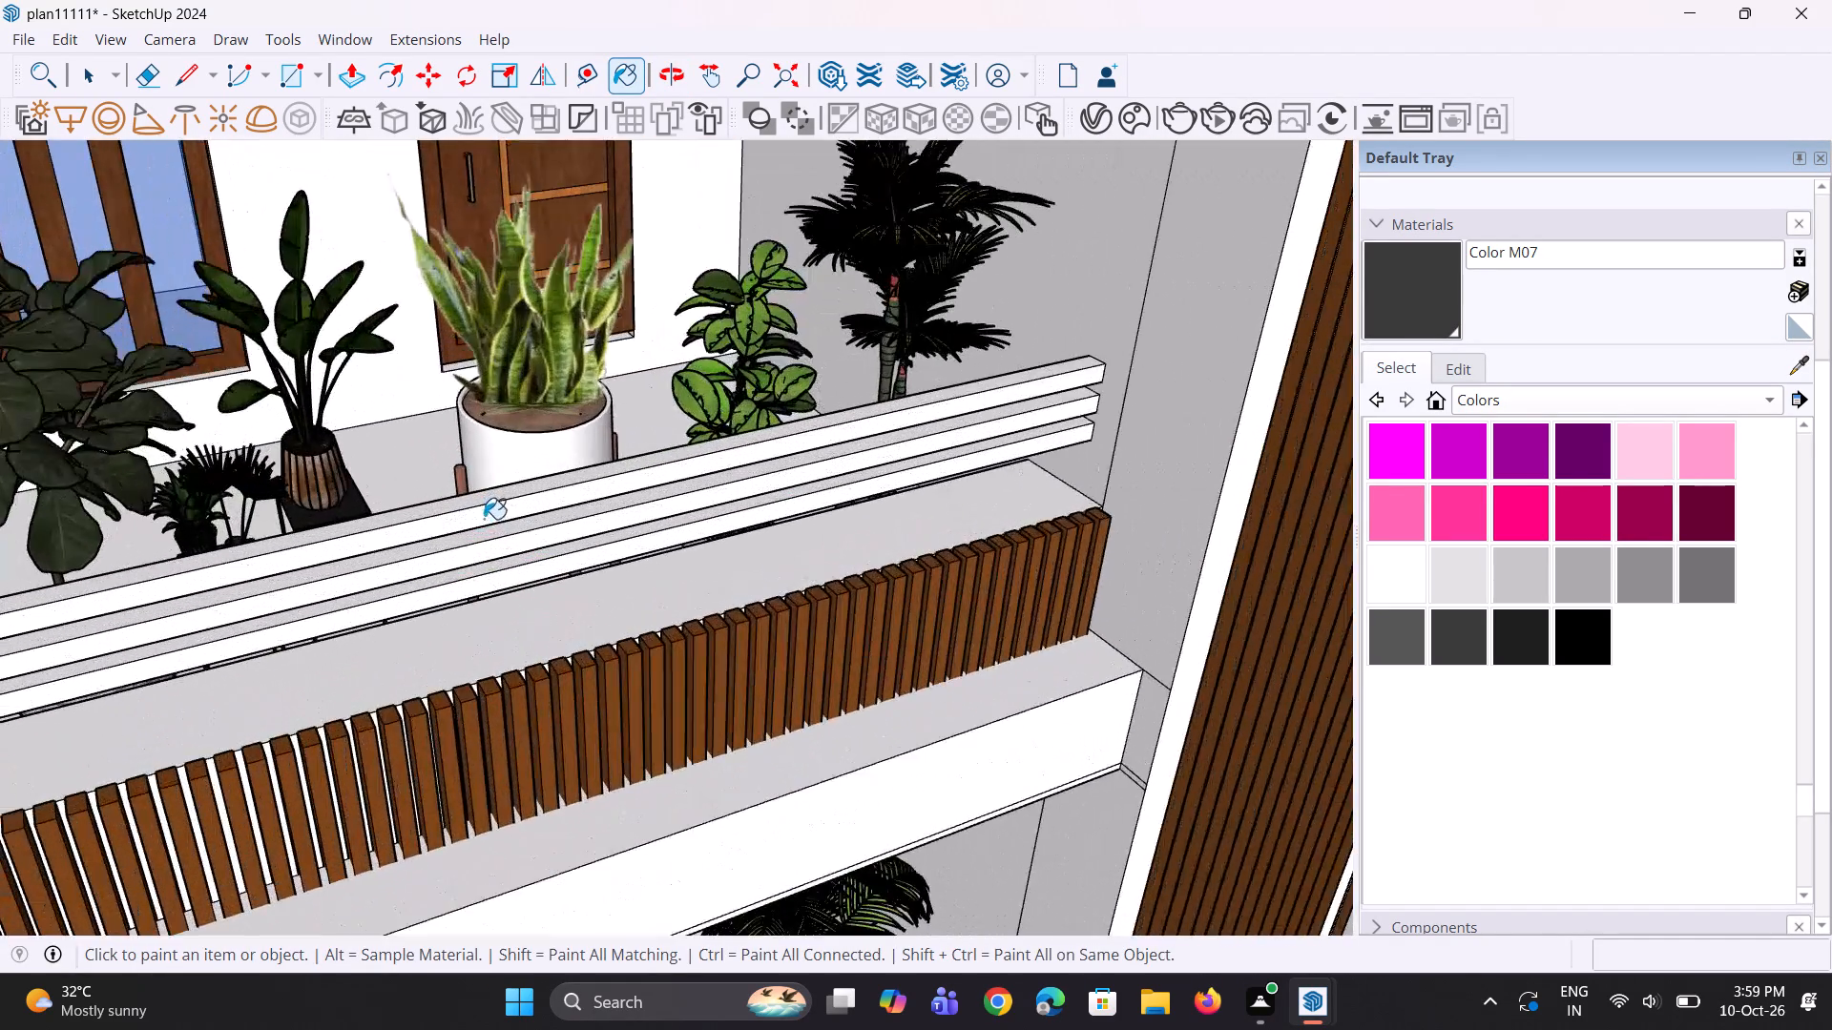
scroll(484, 519, "up", 4)
left_click(507, 492)
left_click(514, 530)
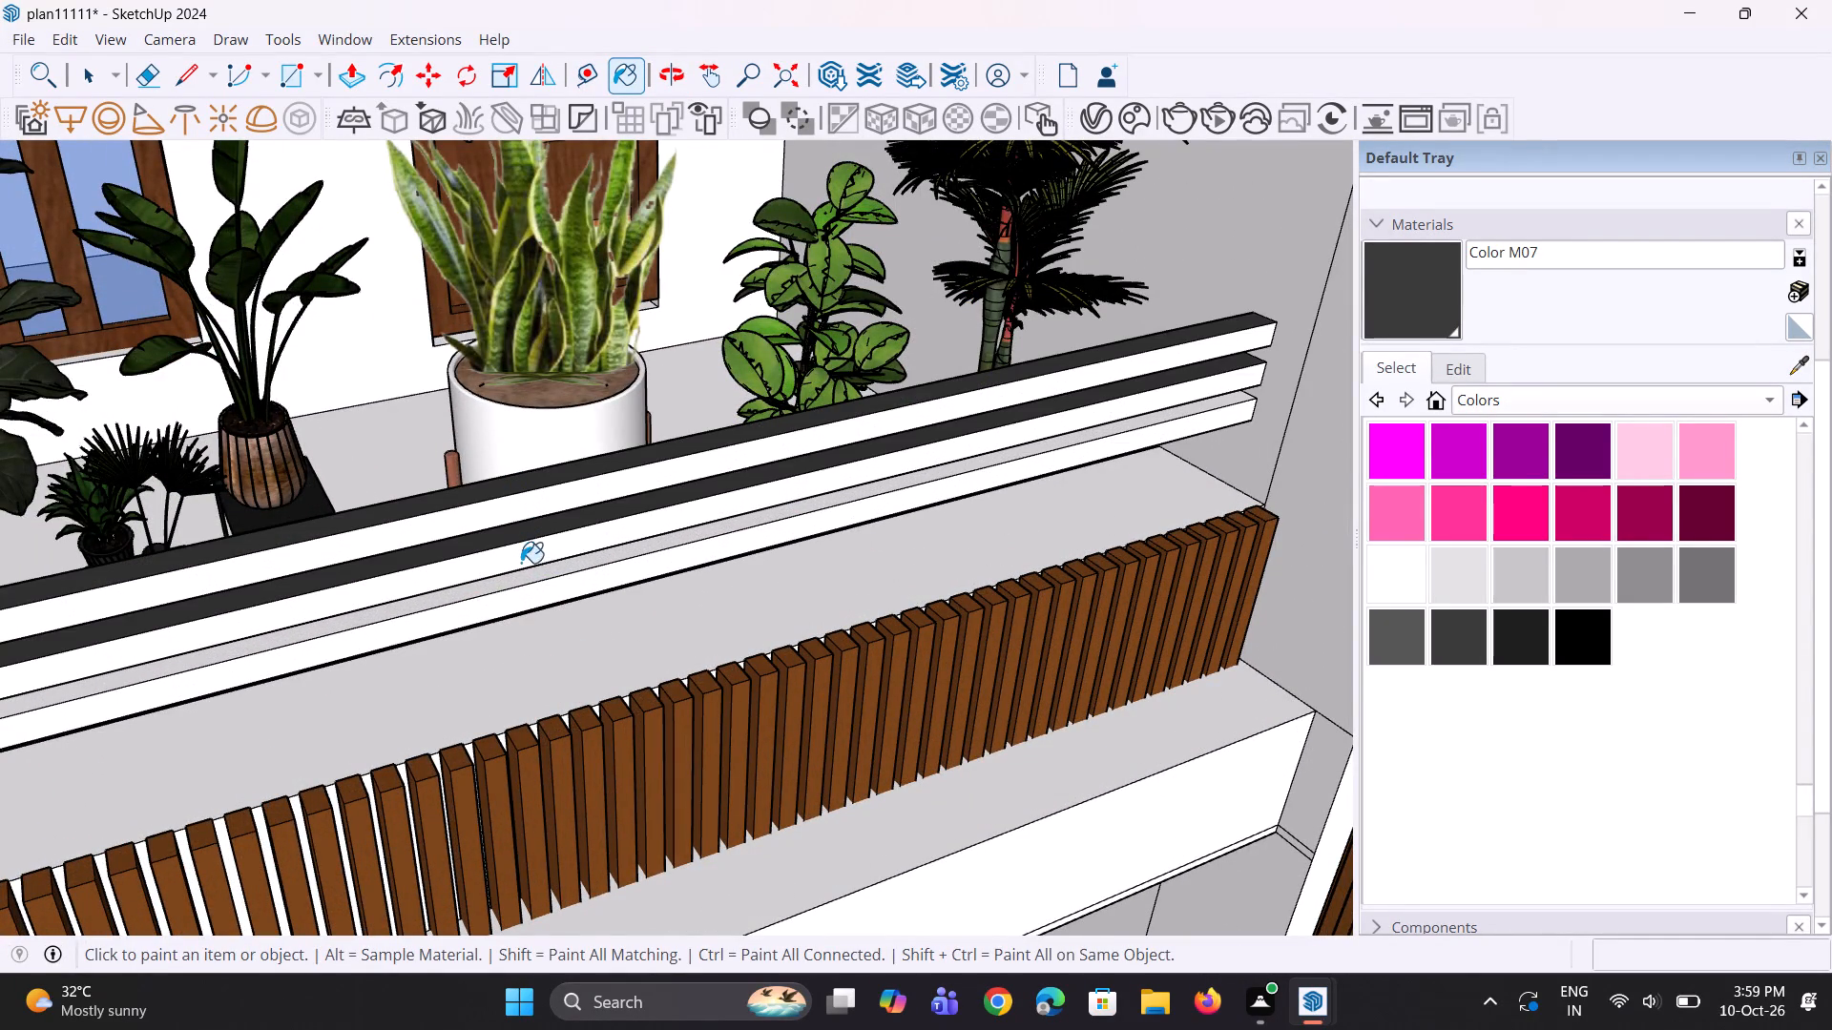
left_click(523, 575)
Paint the front faces of the snake plant balcony's three front rails with Color M07.
scroll(522, 588, "up", 1)
middle_click_drag(519, 582, 502, 564)
scroll(477, 491, "up", 3)
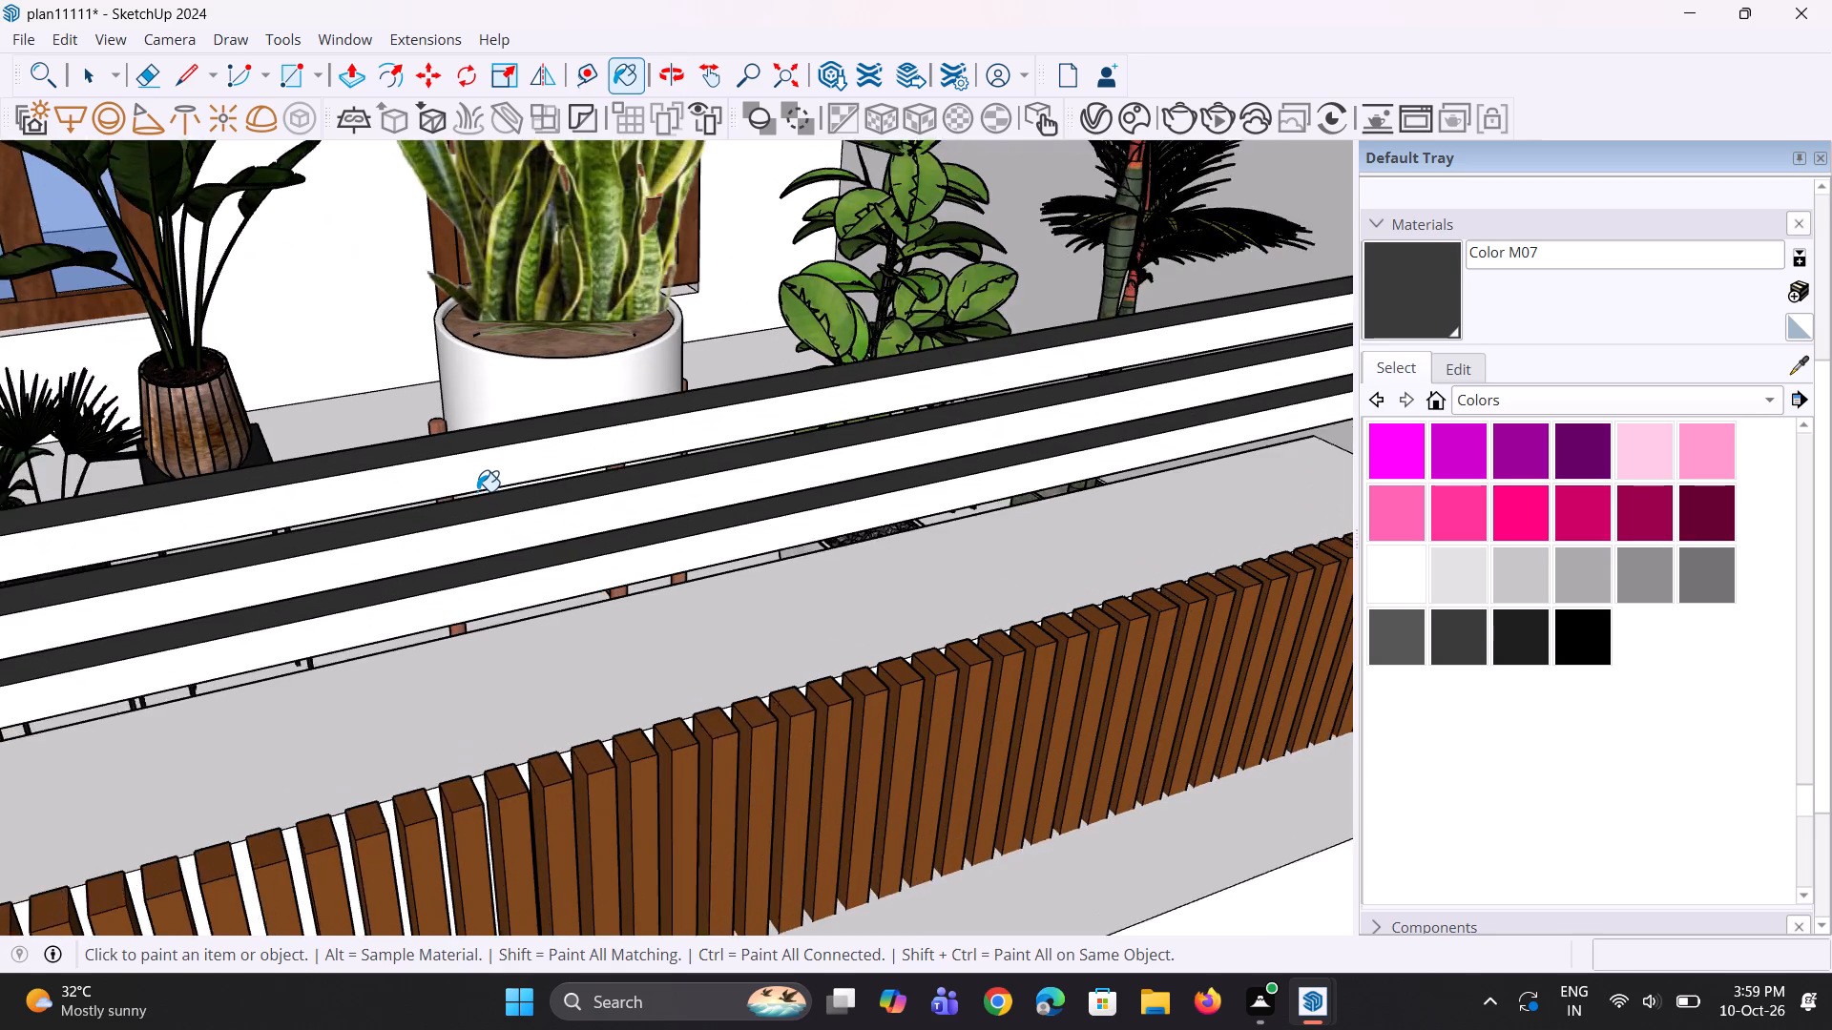
left_click(489, 478)
left_click(502, 537)
left_click(516, 601)
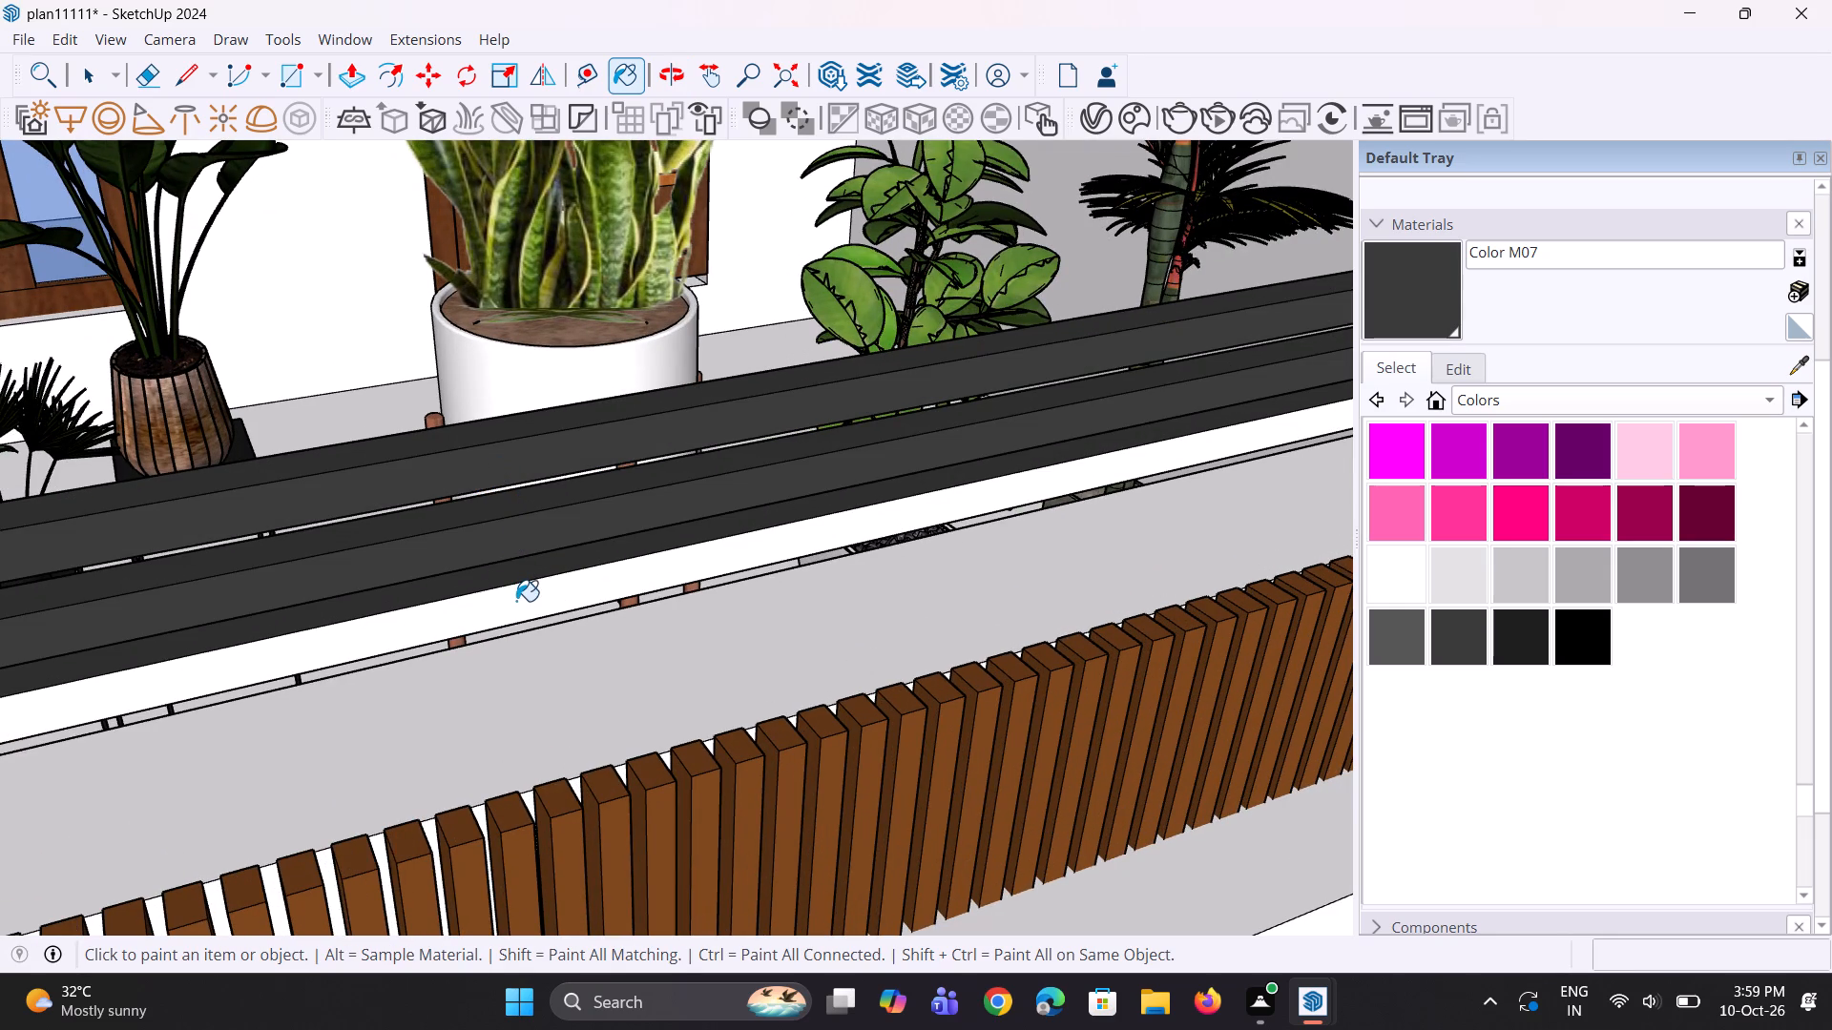
Paint the inner faces of the three front rails behind the fiddle-leaf plant on the same balcony with Color M07.
scroll(518, 602, "down", 10)
middle_click_drag(219, 591, 853, 613)
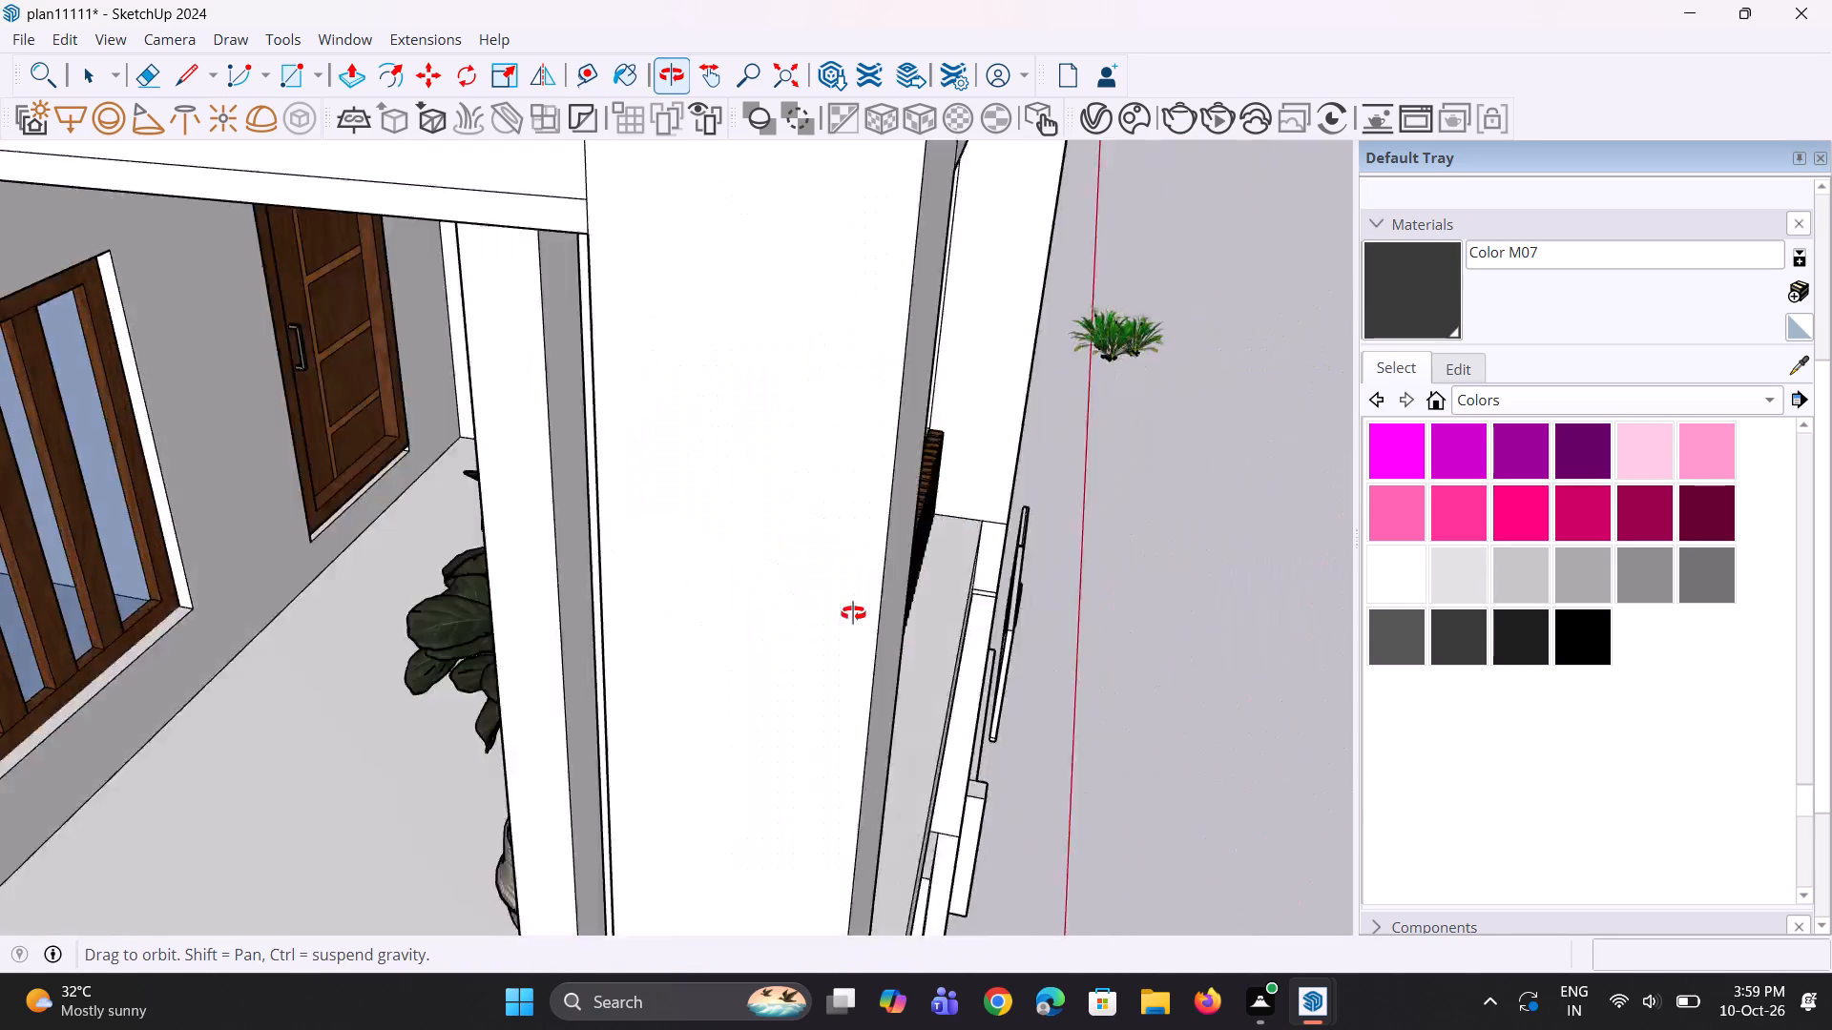
middle_click_drag(853, 613, 976, 596)
scroll(1120, 604, "up", 9)
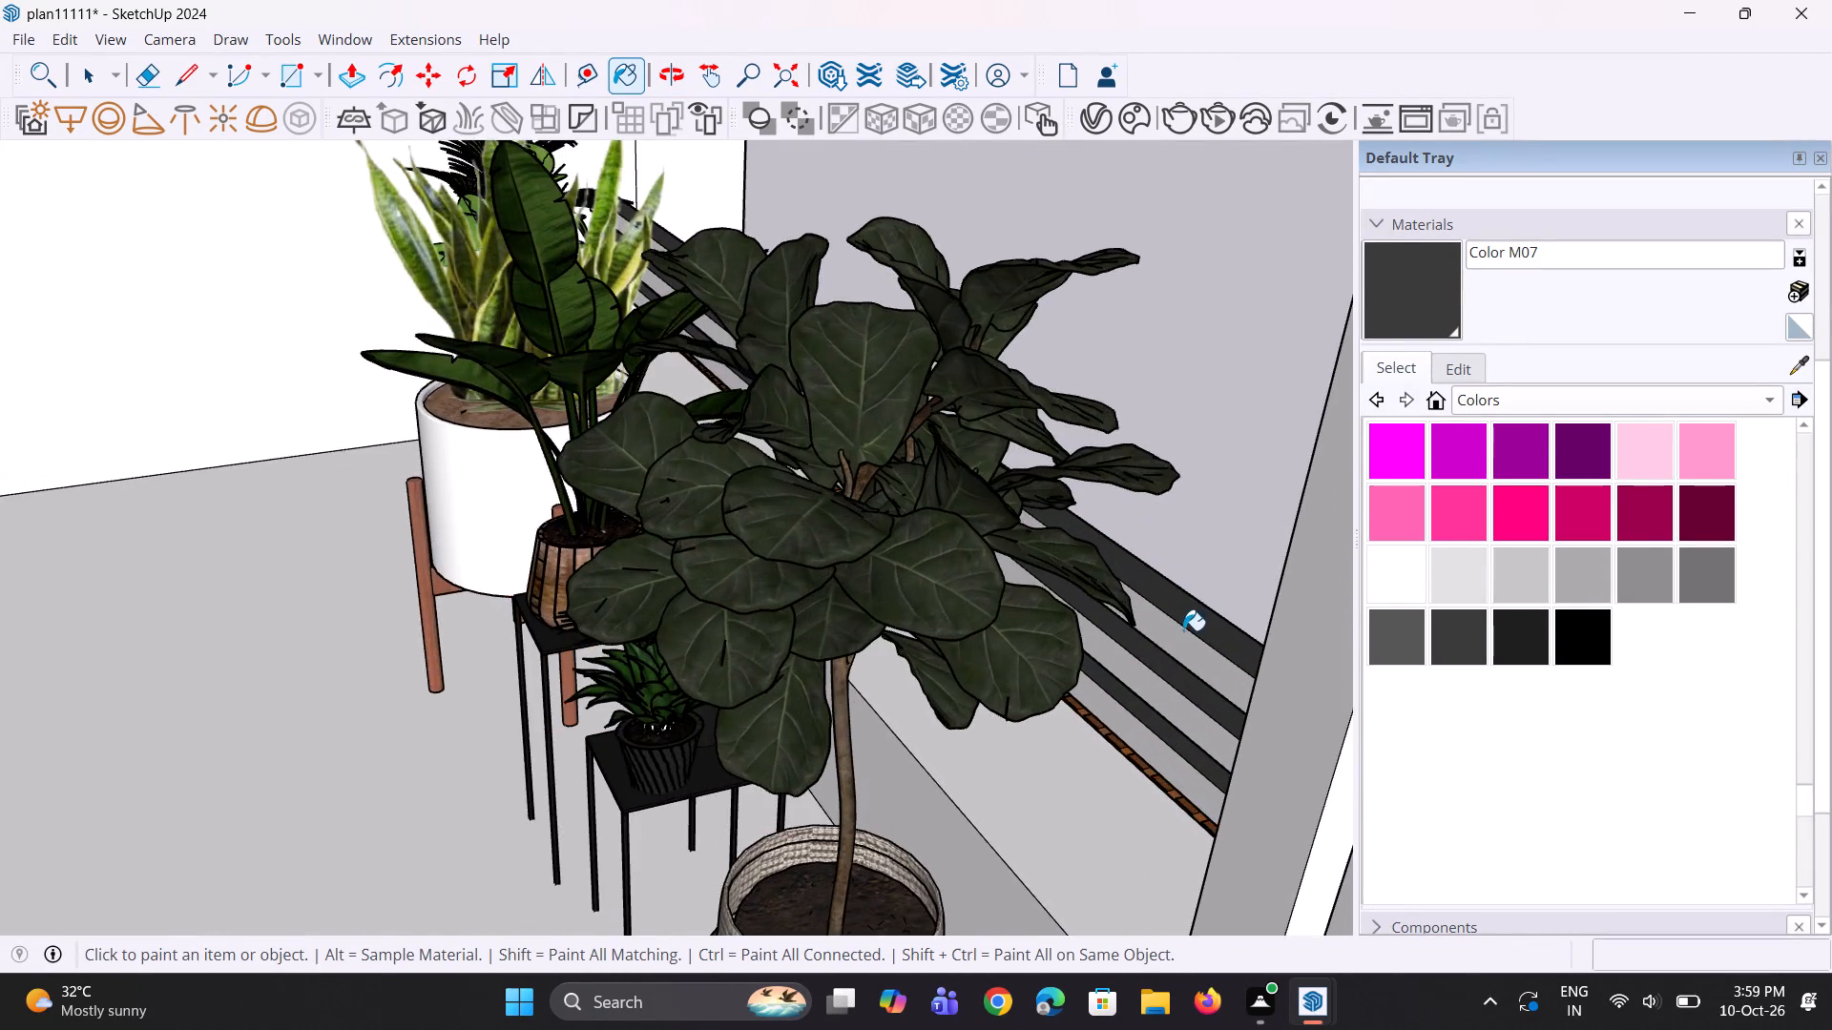
scroll(1183, 630, "up", 3)
middle_click_drag(1171, 633, 1171, 587)
left_click(1190, 576)
left_click(1140, 643)
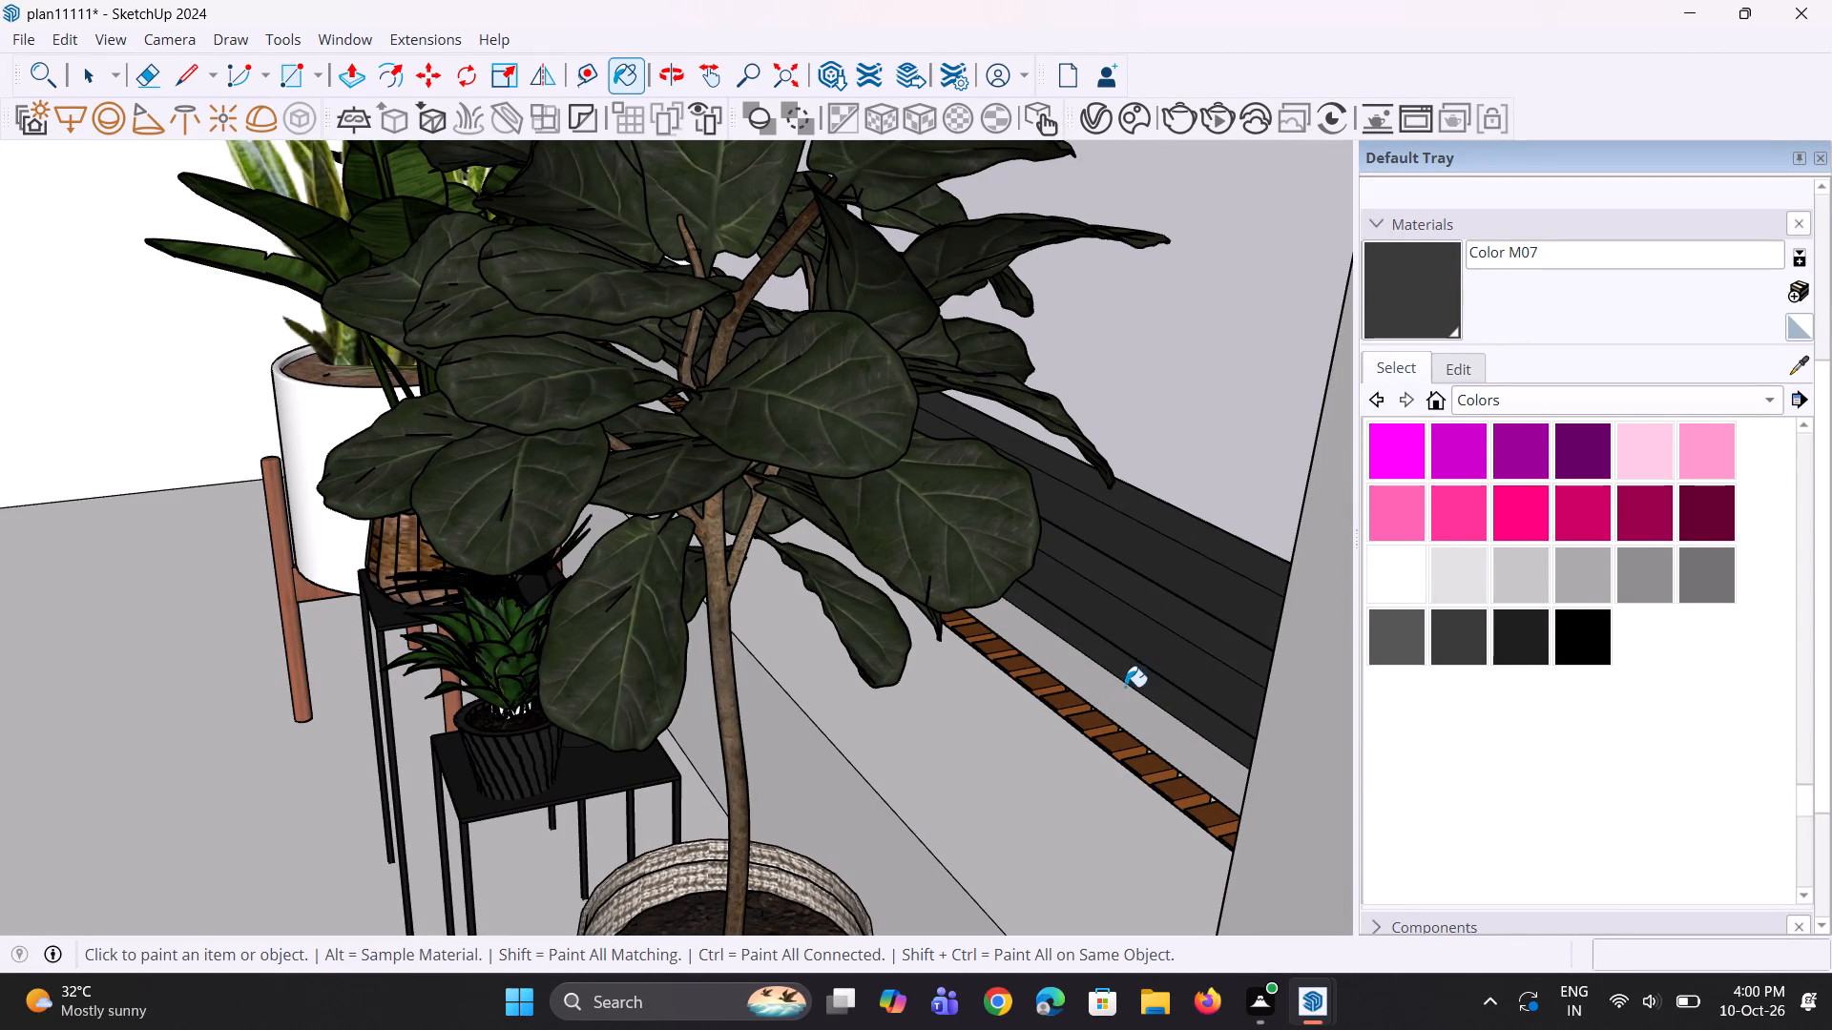
left_click(1124, 688)
Paint the outer faces of the three side rails on the snake plant balcony with Color M07.
scroll(1111, 706, "down", 1)
middle_click_drag(1067, 706, 617, 722)
scroll(605, 593, "down", 7)
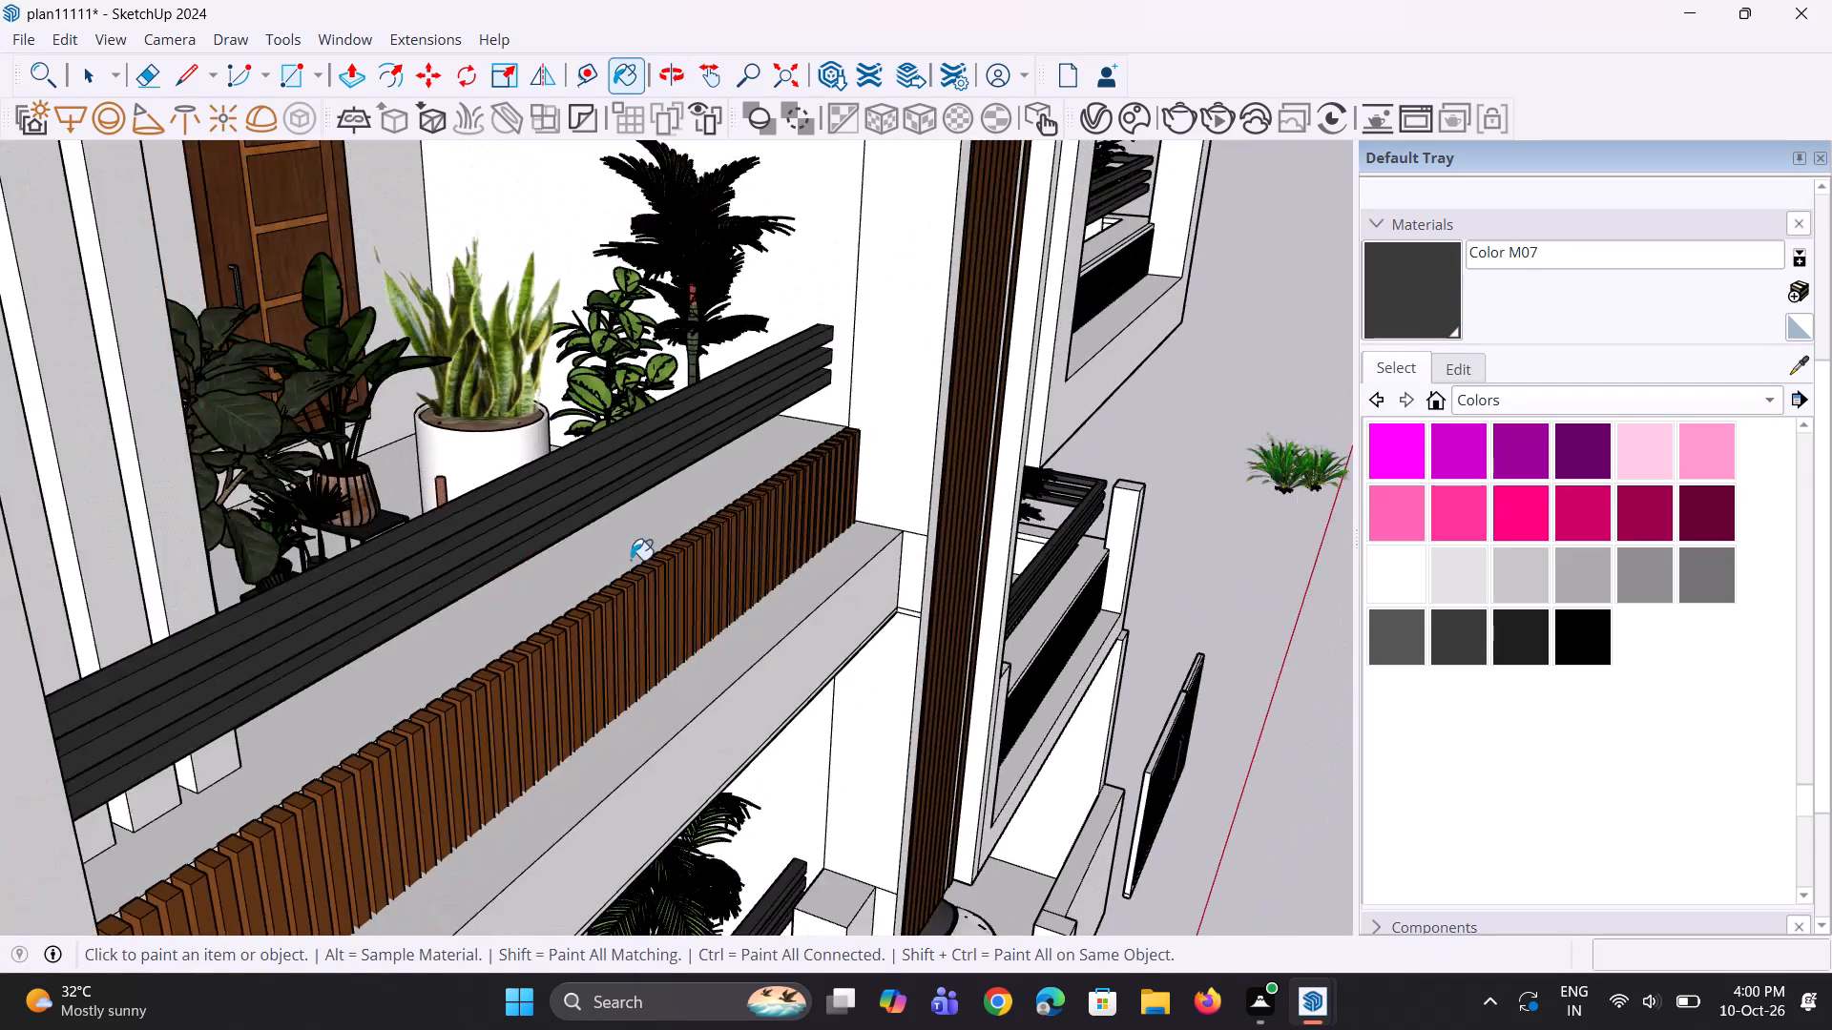
scroll(631, 560, "down", 8)
scroll(451, 625, "up", 13)
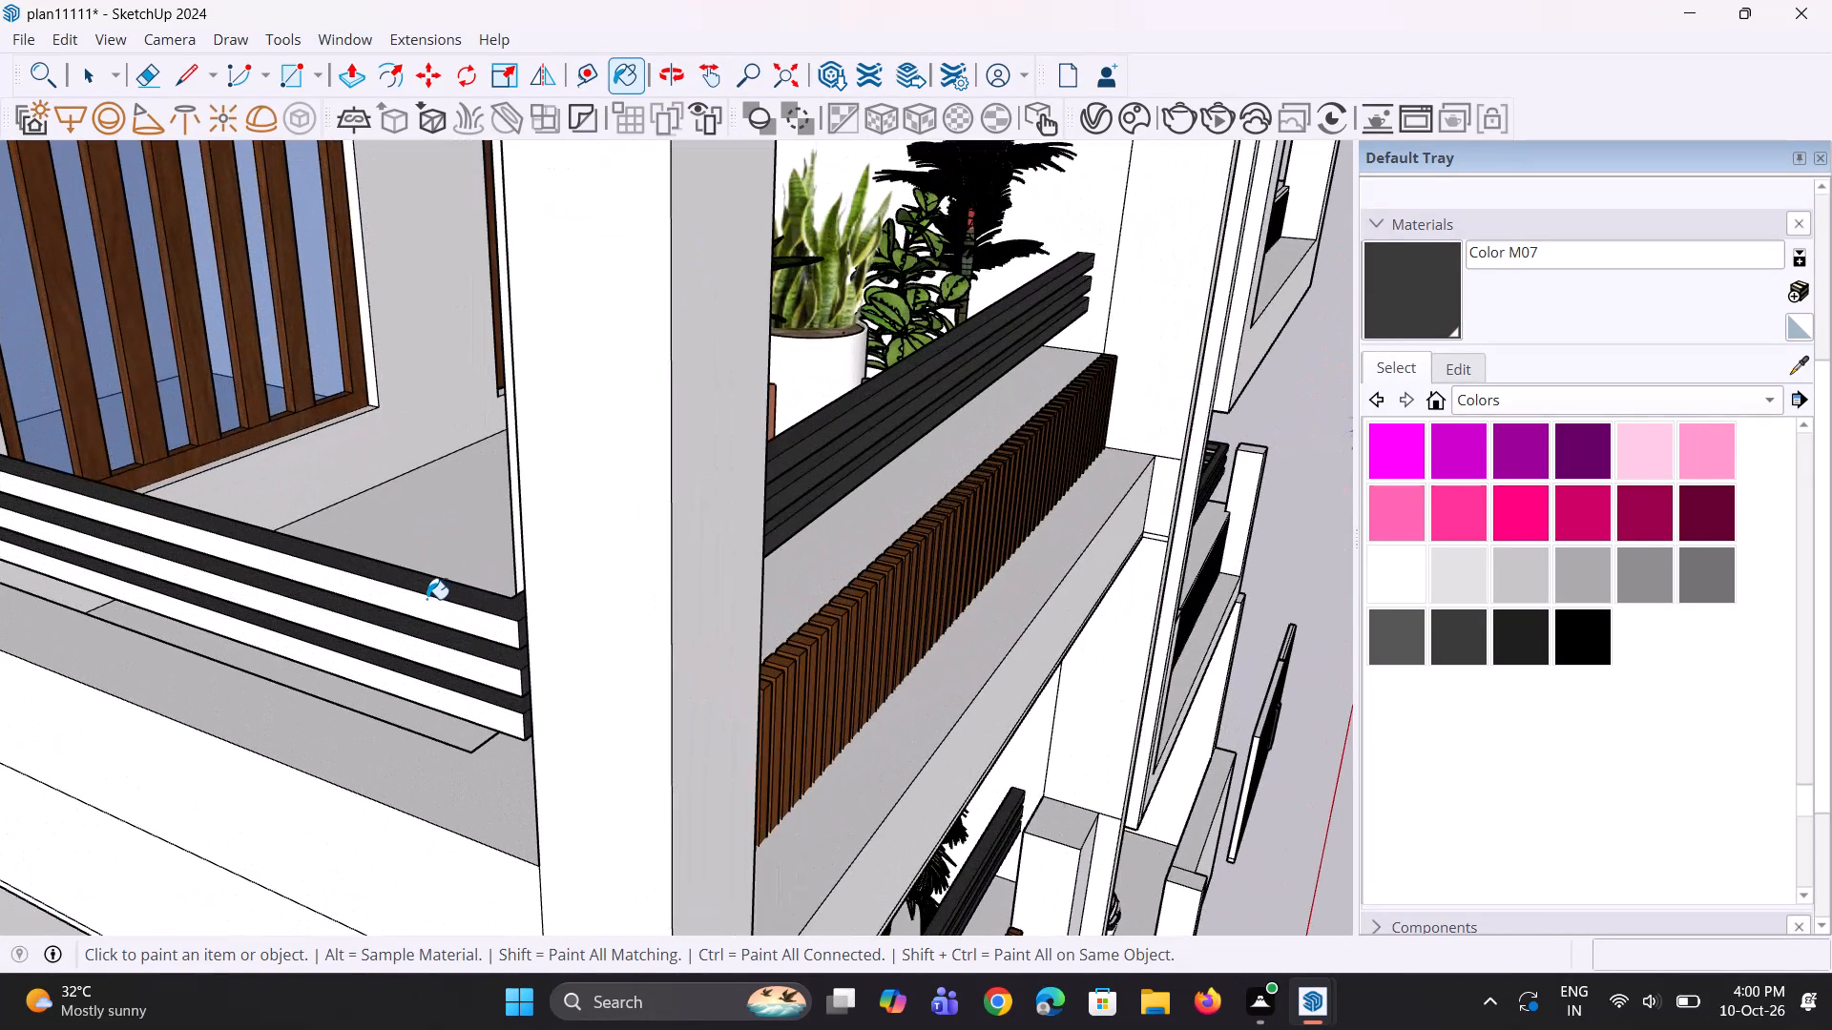
left_click(429, 597)
left_click(434, 608)
left_click(455, 662)
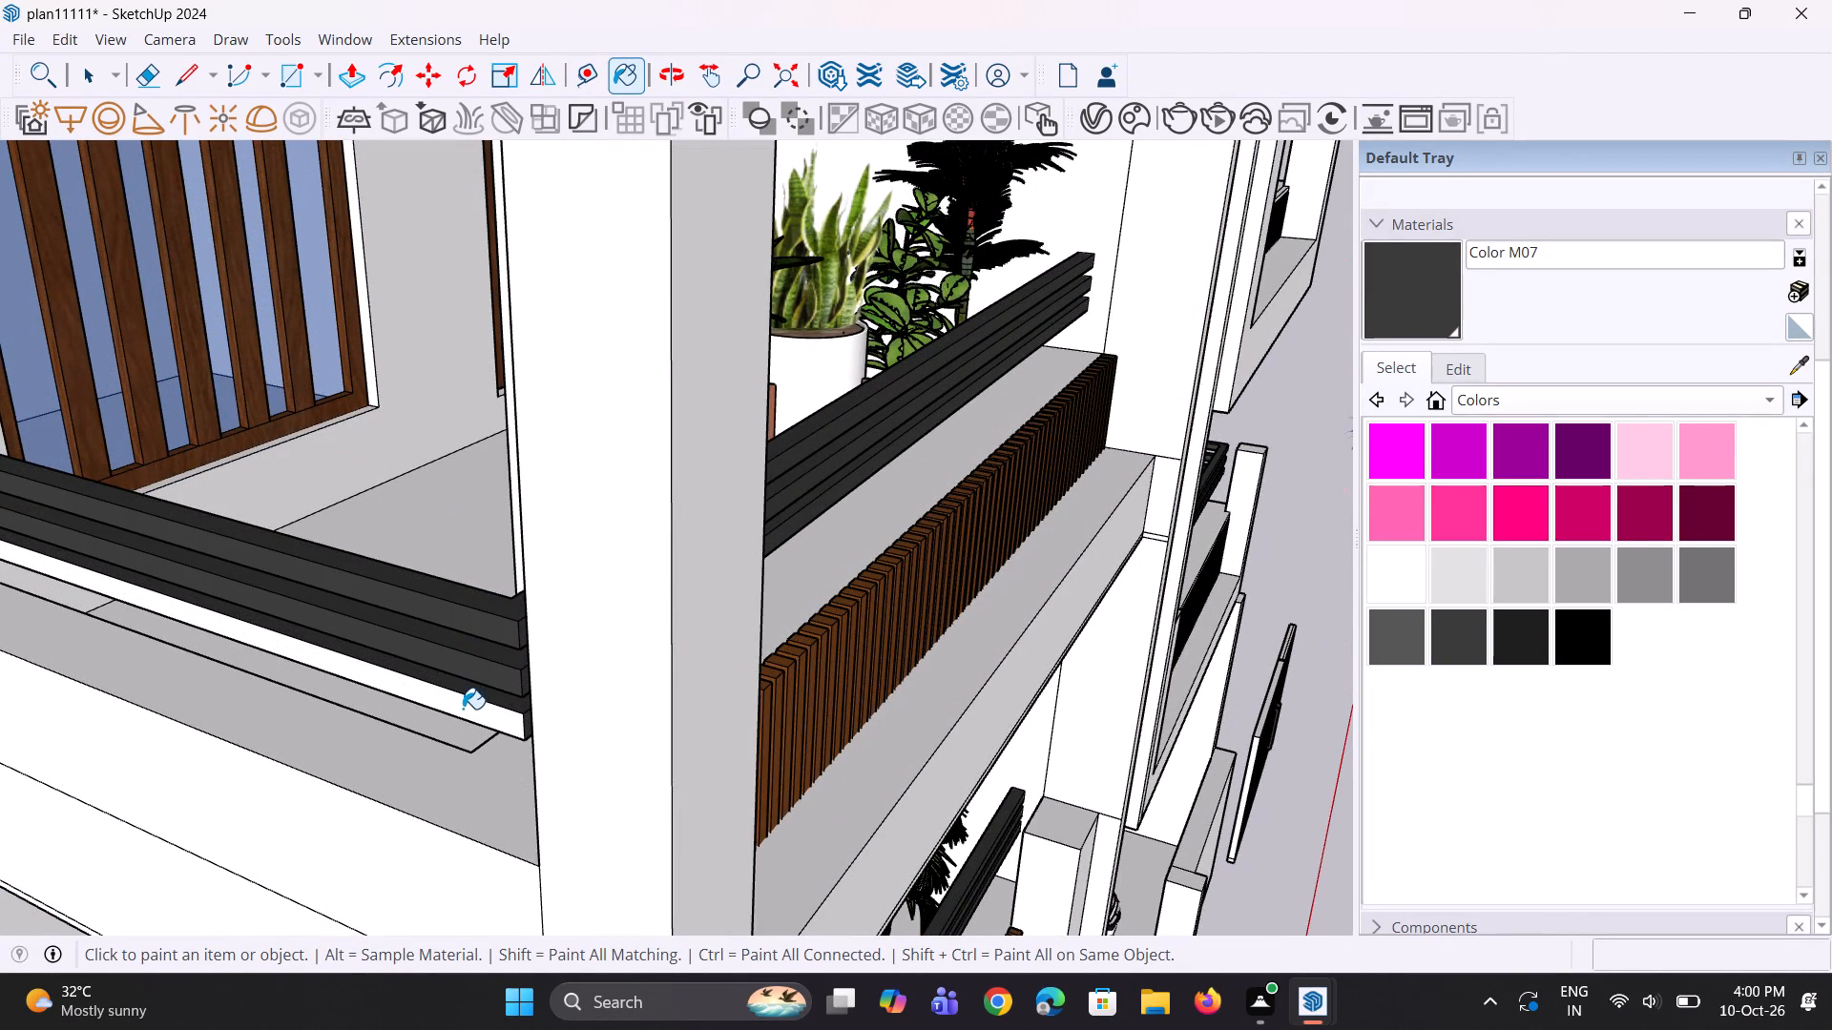
left_click(463, 709)
Paint the undersides of the snake plant balcony's three rails with Color M07.
middle_click_drag(474, 708, 623, 412)
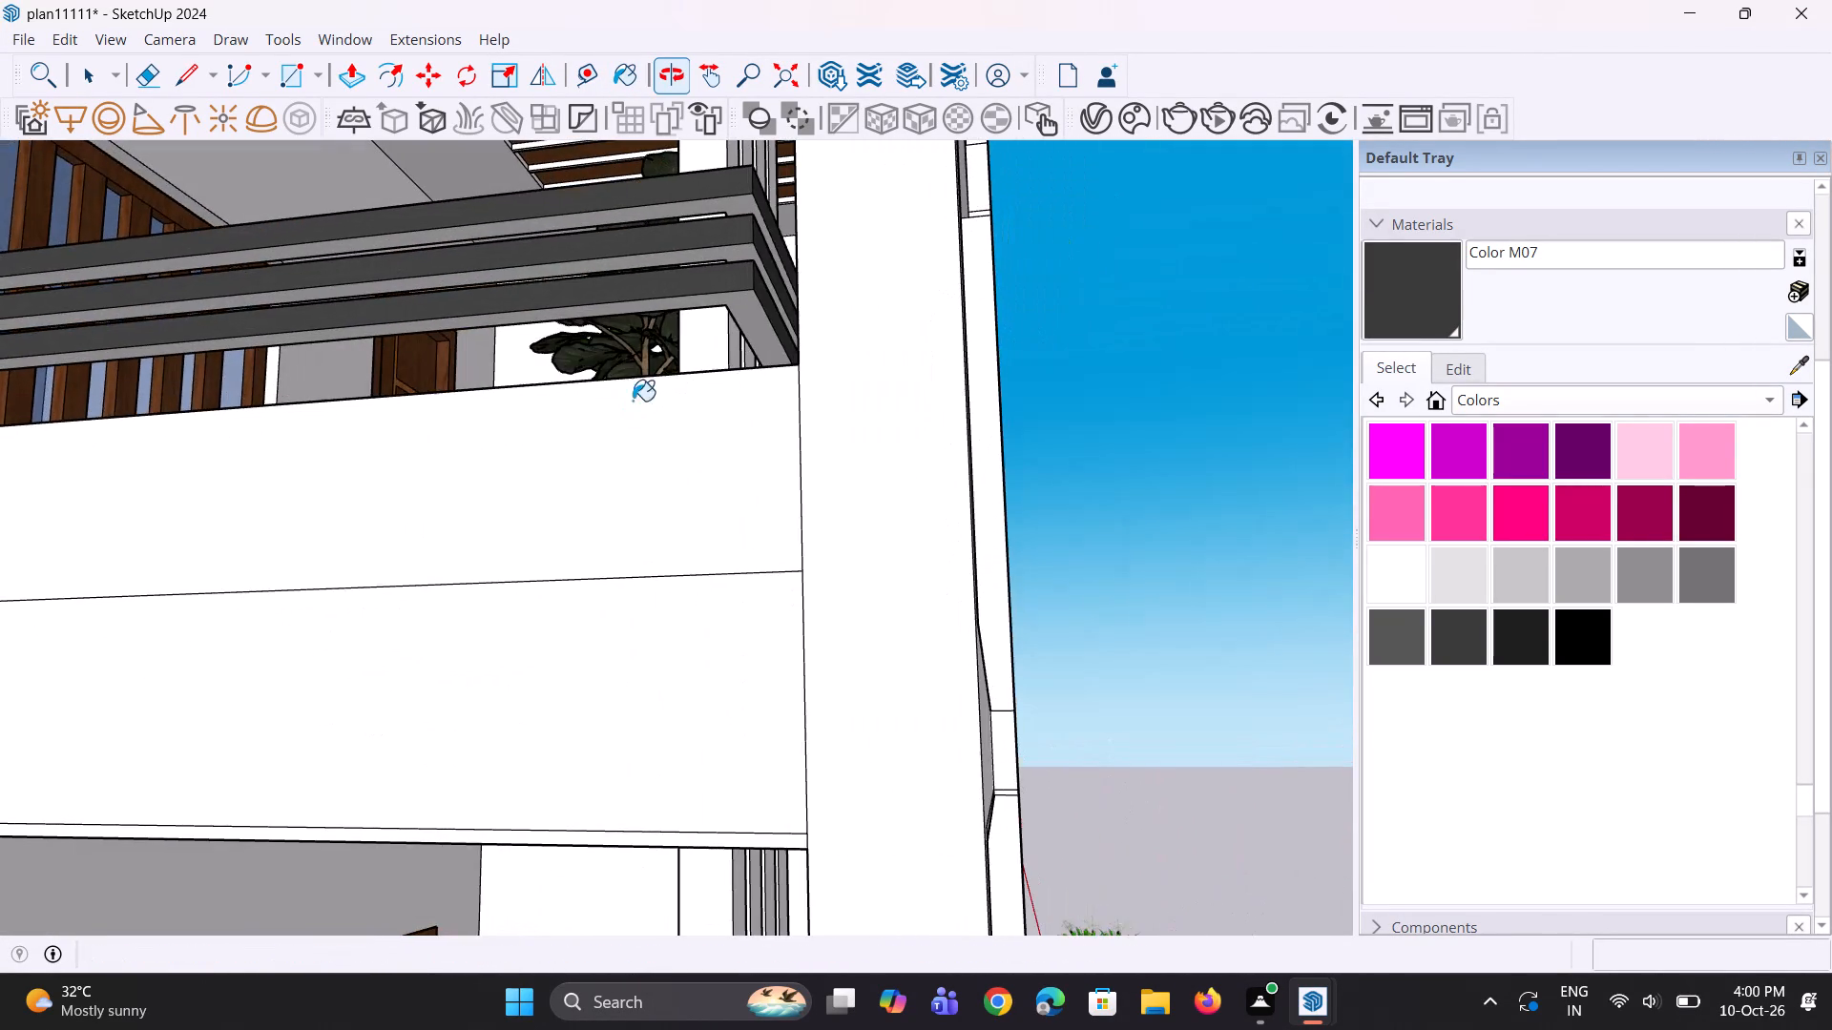
scroll(677, 253, "up", 4)
scroll(745, 188, "up", 3)
left_click(752, 204)
left_click(752, 276)
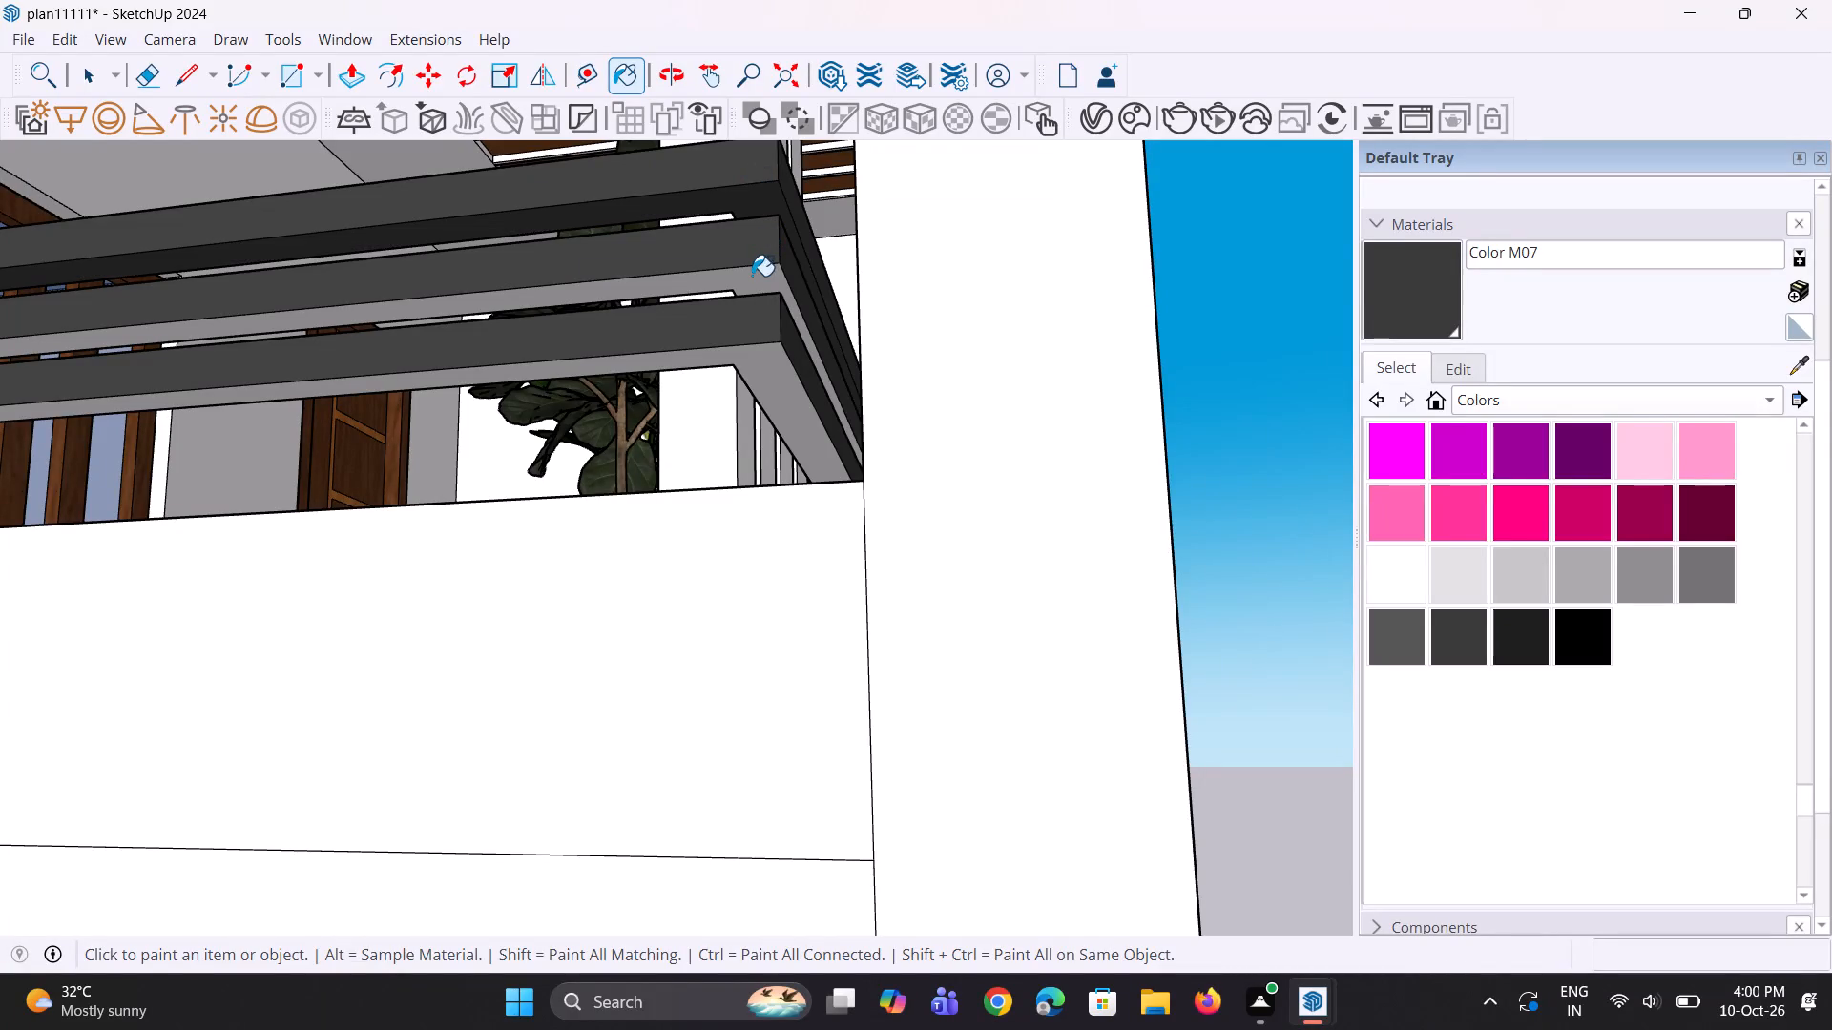
left_click(744, 362)
Paint the undersides of the three front rails on the framed right balcony with Color M07.
scroll(696, 410, "down", 4)
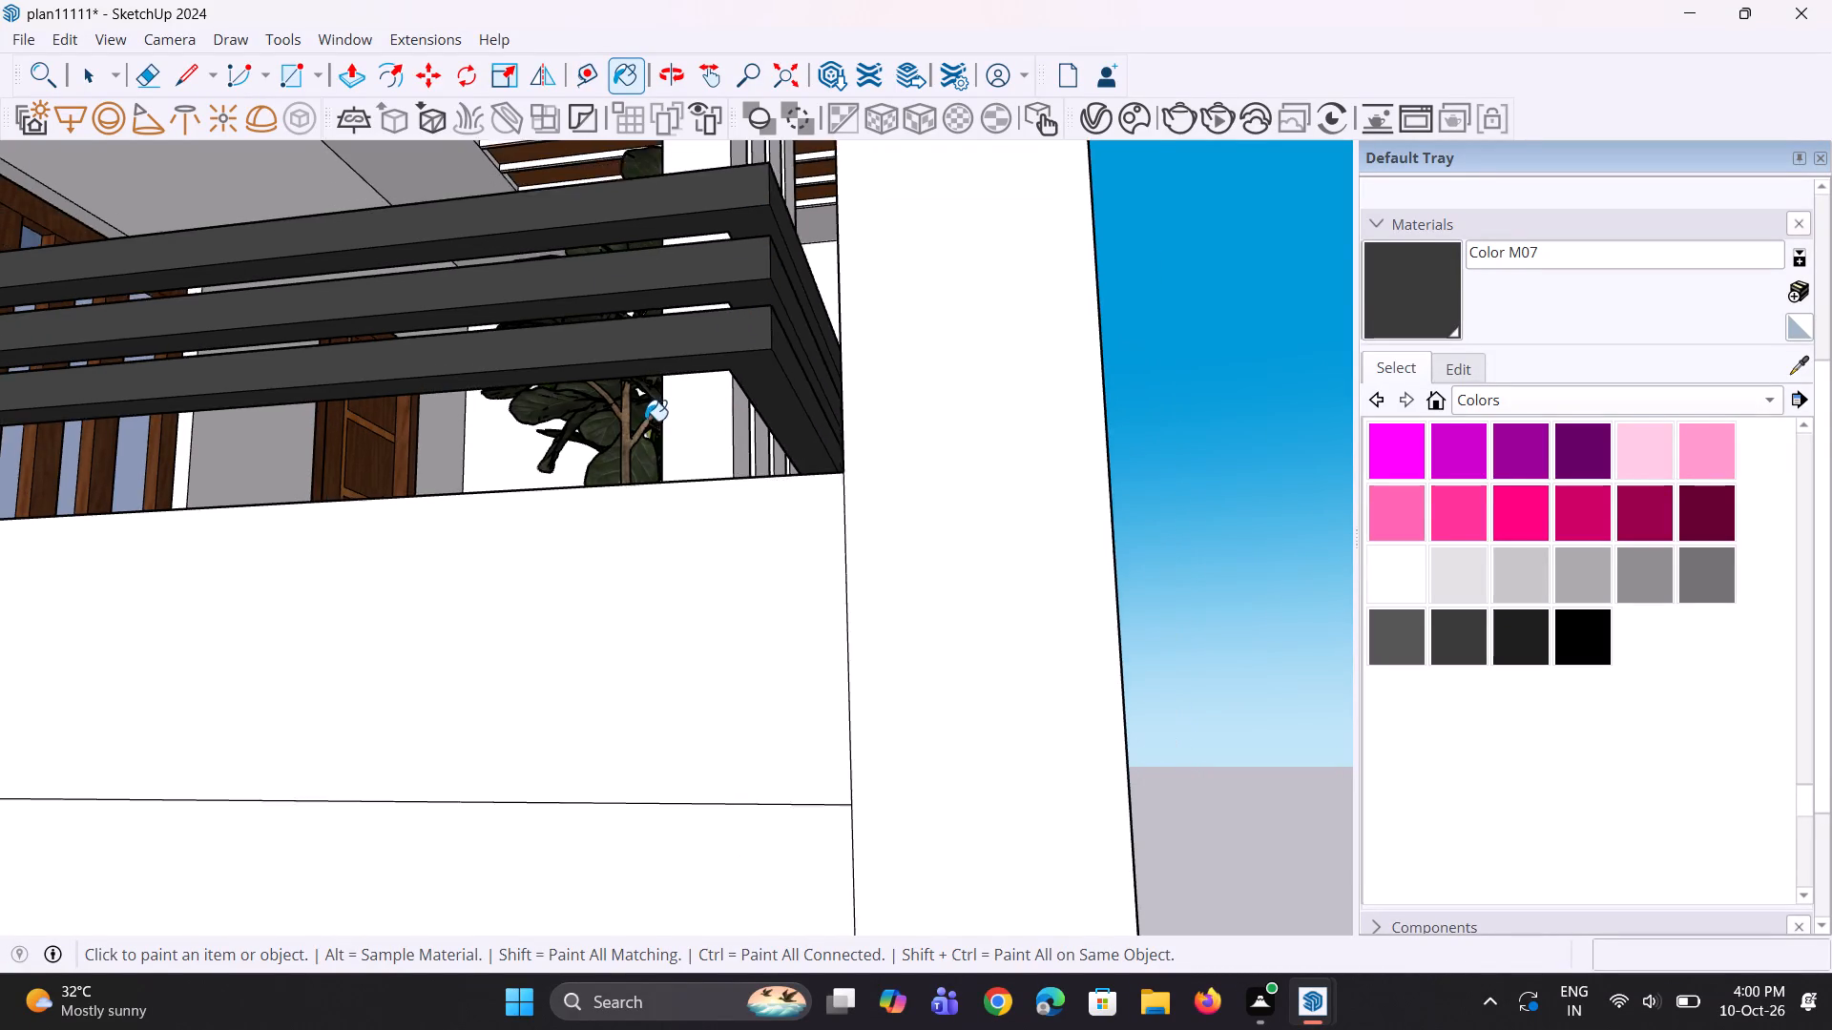
scroll(645, 421, "down", 13)
middle_click_drag(815, 489, 659, 554)
scroll(659, 554, "up", 1)
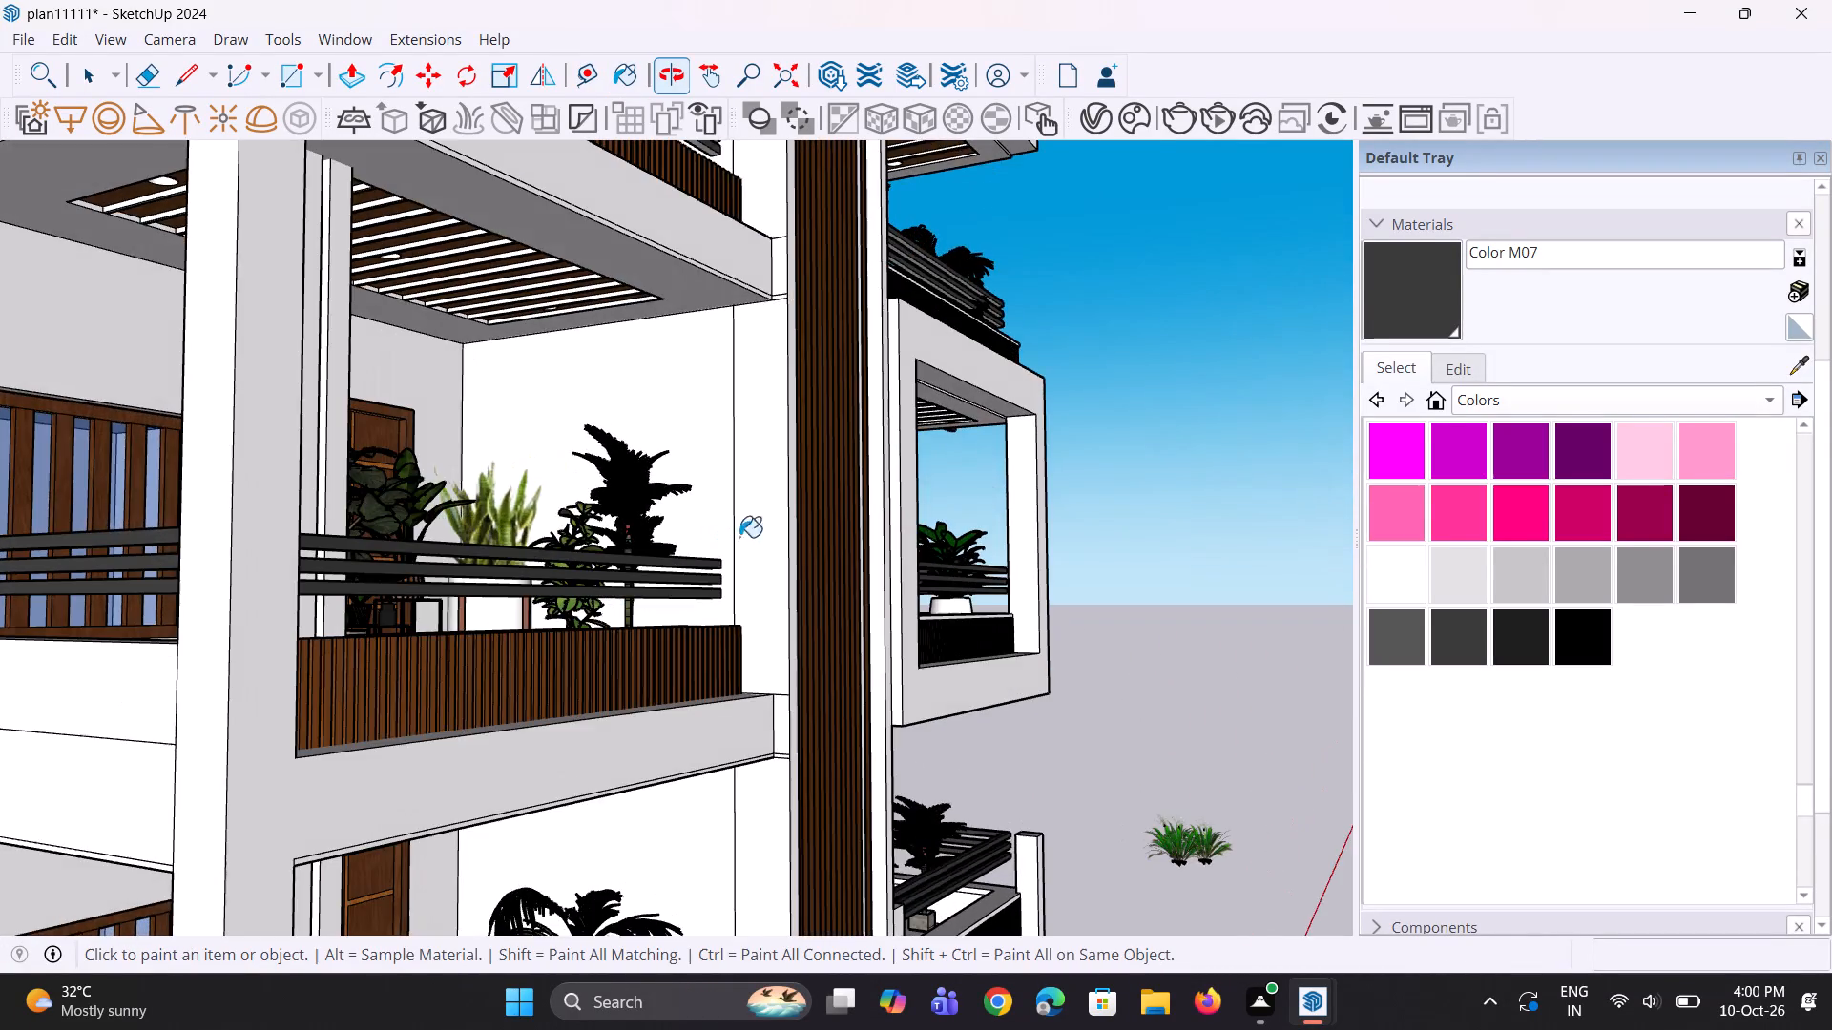
scroll(986, 508, "up", 7)
scroll(962, 440, "down", 4)
middle_click_drag(967, 538, 921, 505)
scroll(947, 602, "up", 12)
middle_click_drag(988, 576, 980, 553)
scroll(980, 553, "up", 2)
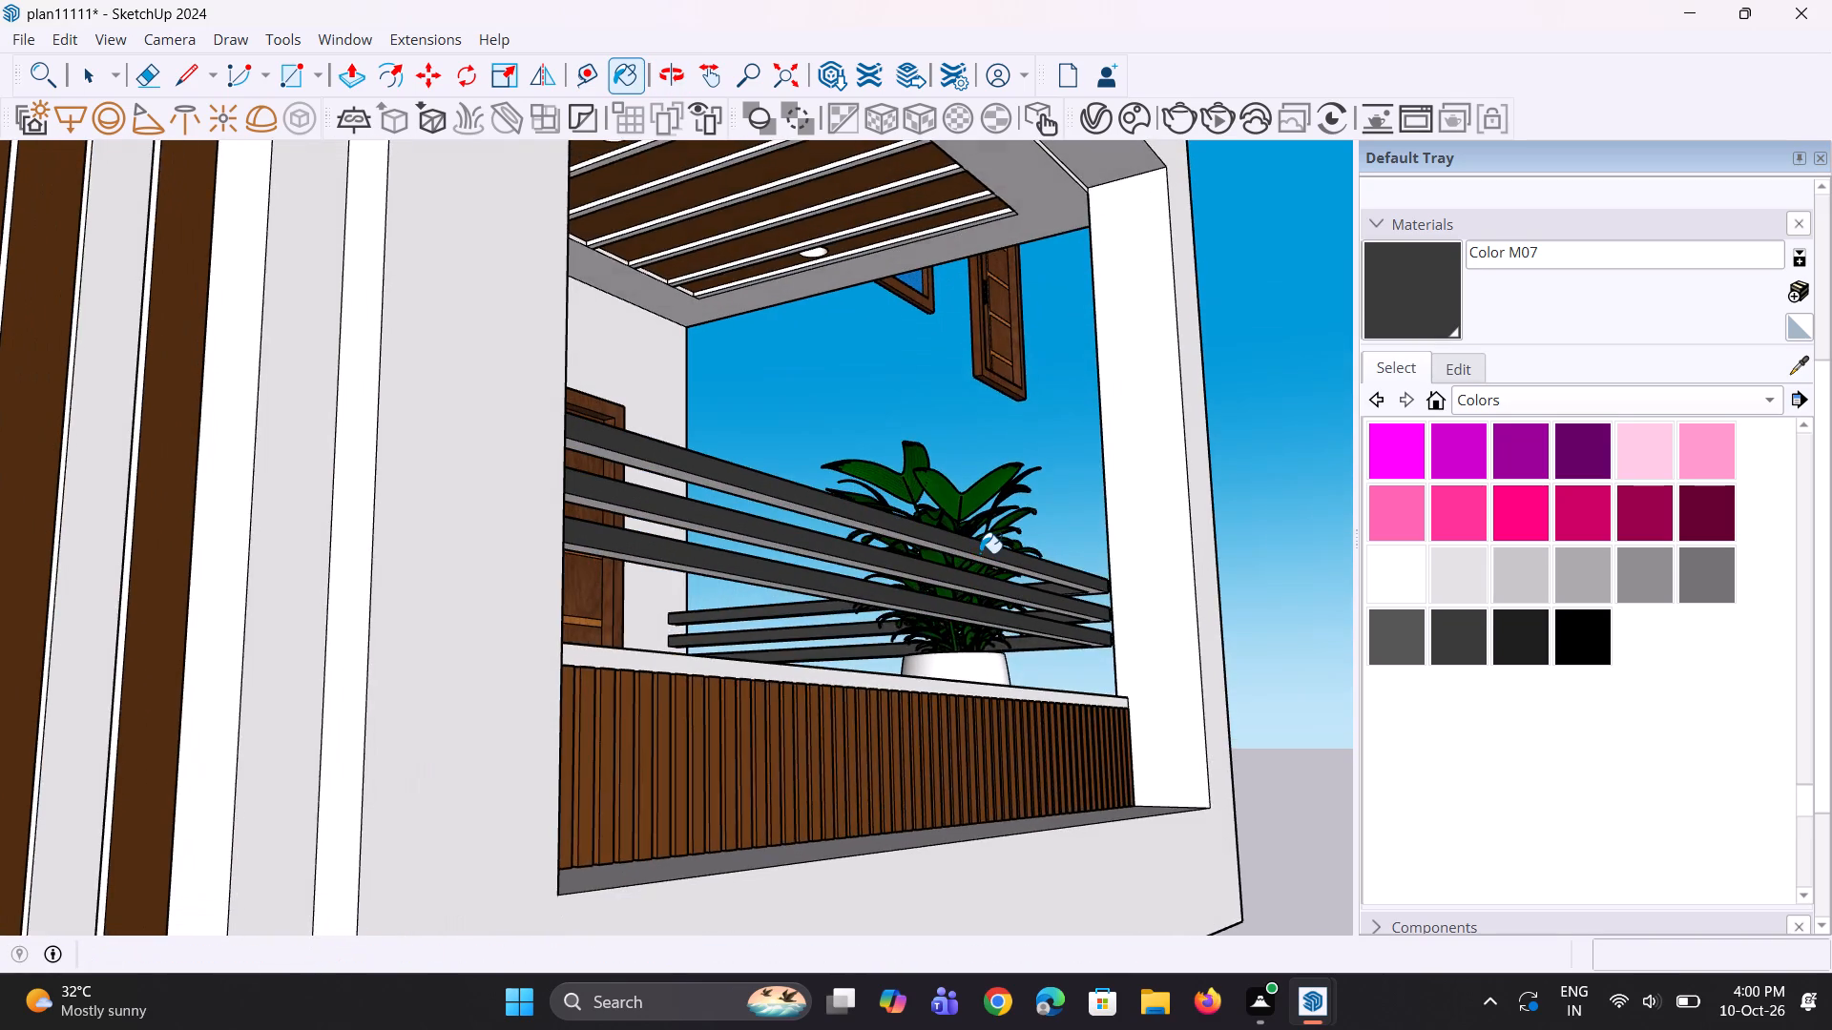
scroll(980, 553, "up", 6)
left_click(1001, 570)
middle_click_drag(970, 620, 967, 615)
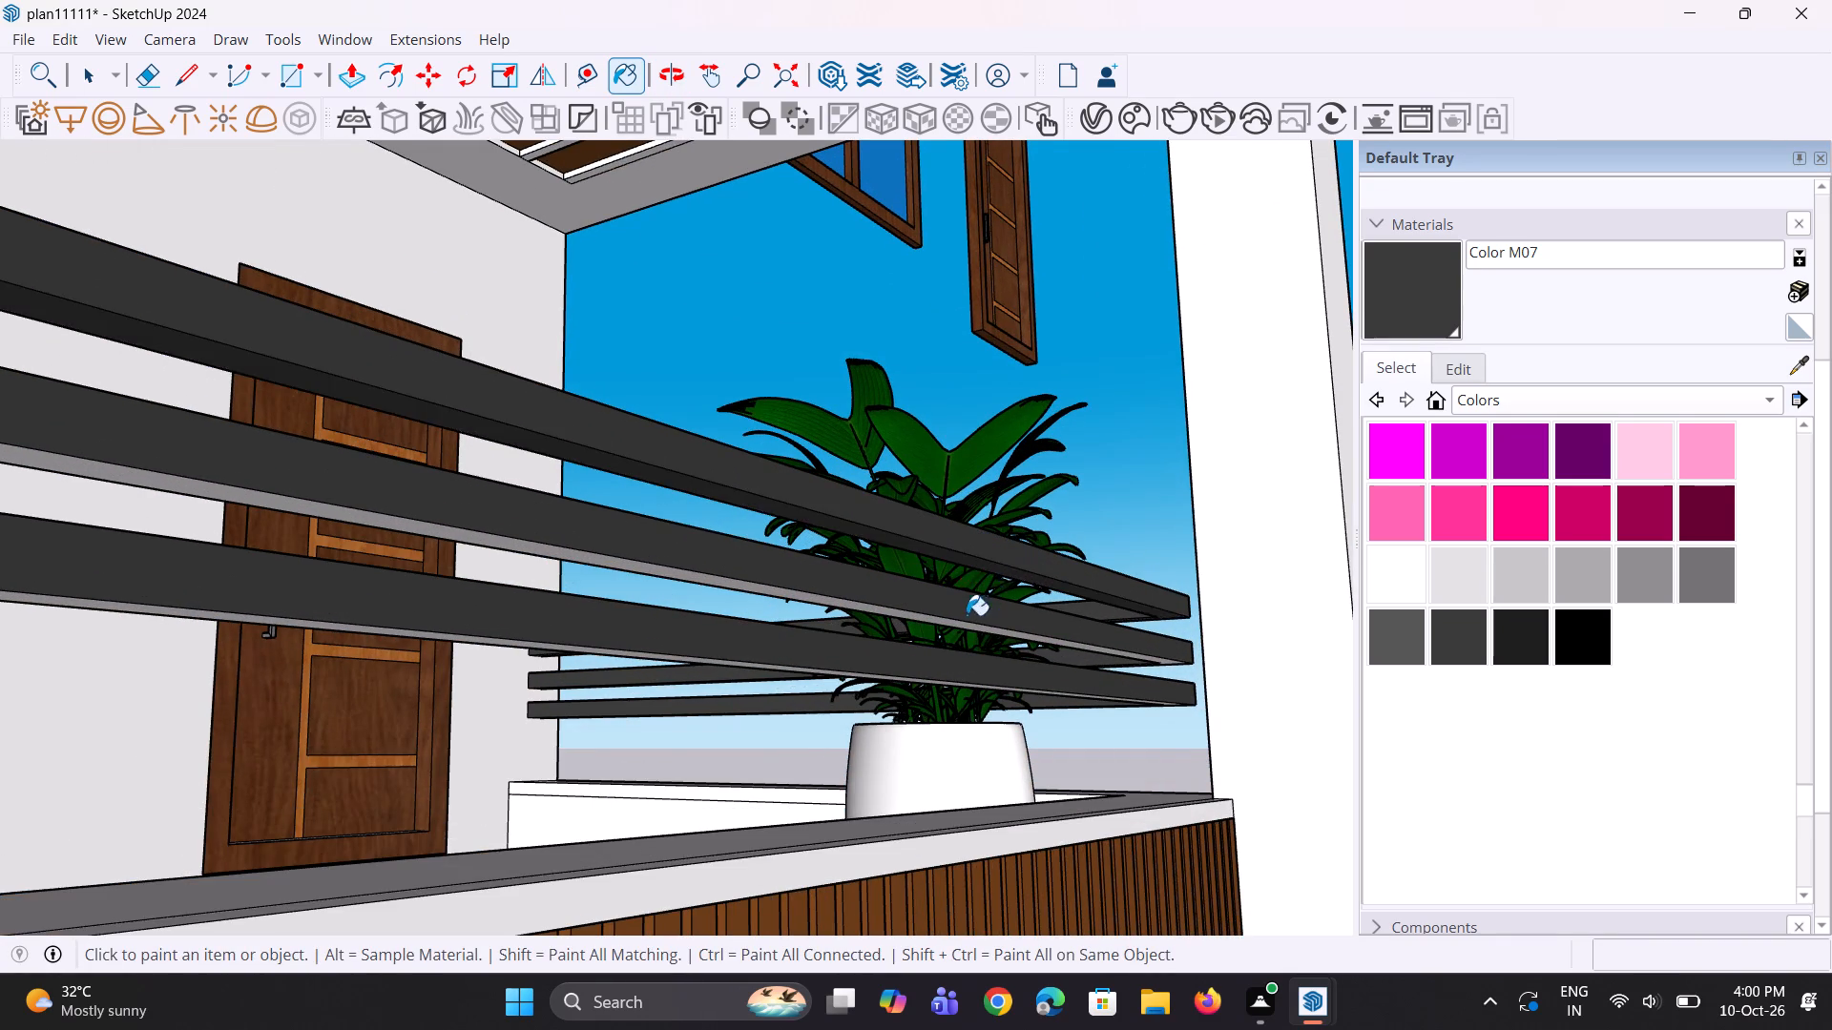
middle_click_drag(967, 615, 972, 568)
scroll(948, 600, "up", 3)
left_click(948, 600)
left_click(950, 679)
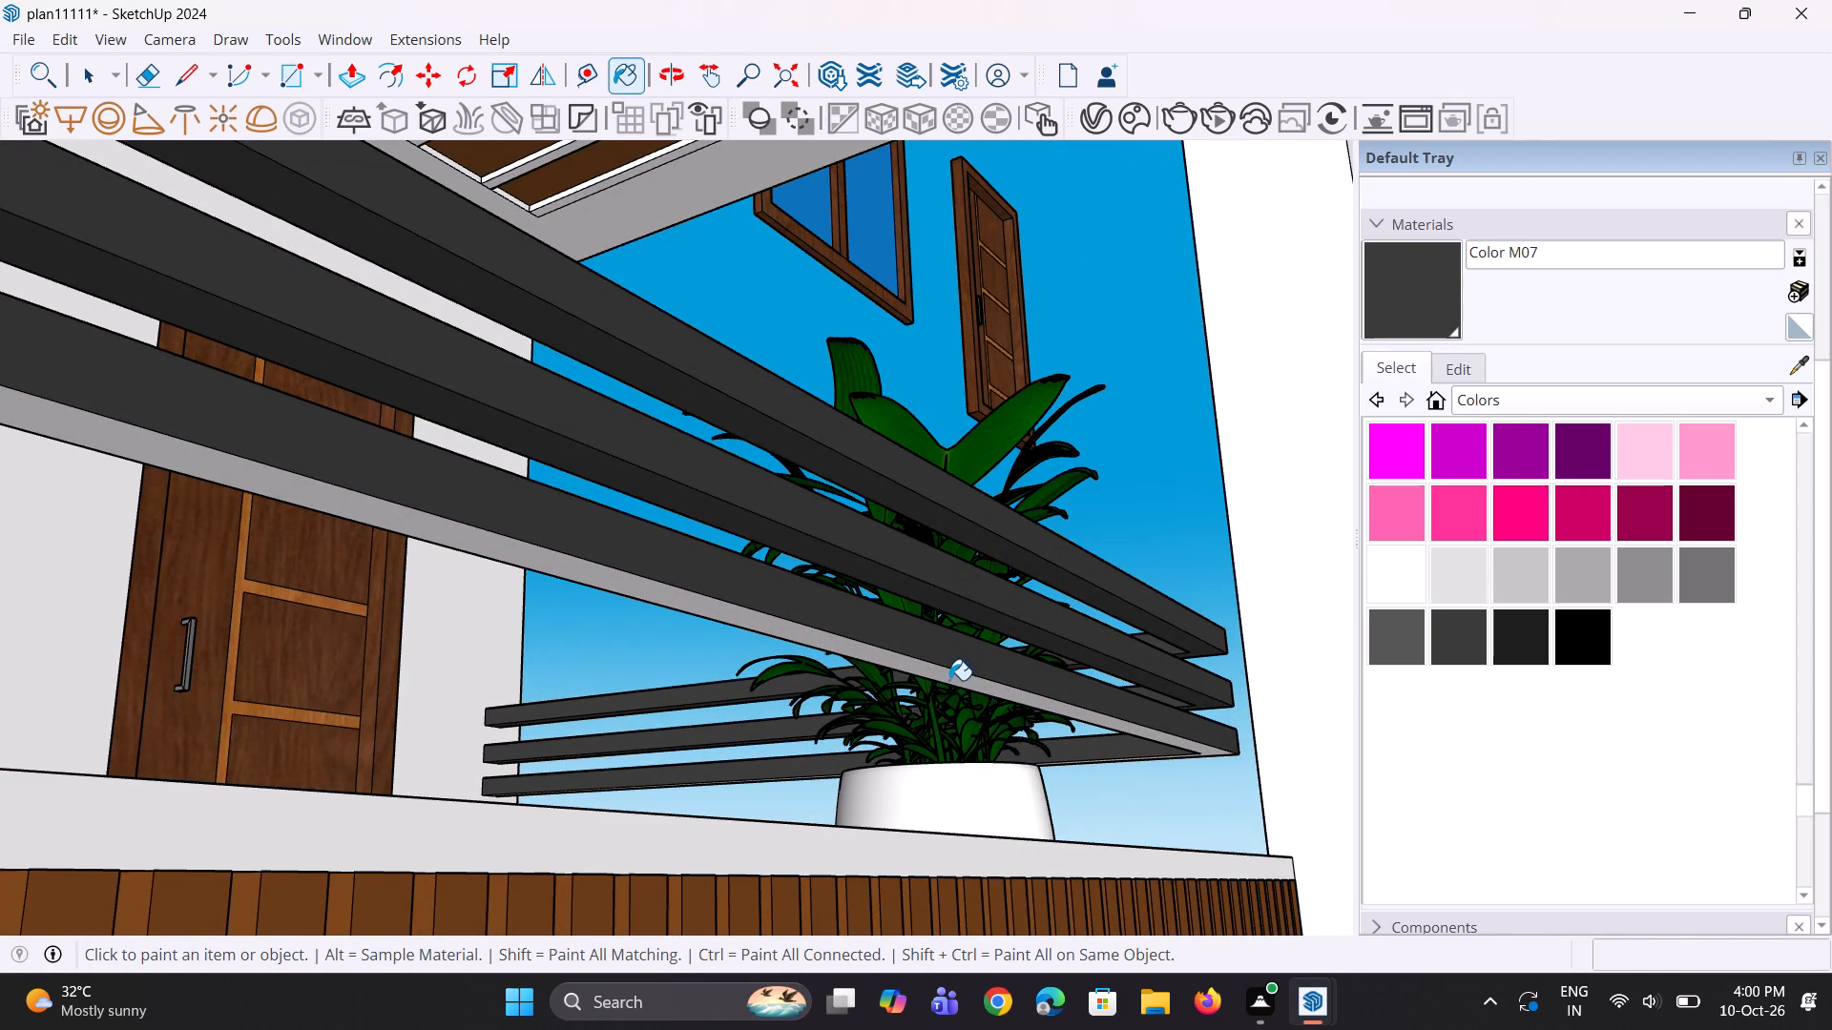
Examine the facade's balconies from a low angle for rail faces still missing the dark grey colour.
scroll(949, 680, "down", 6)
scroll(974, 605, "down", 5)
middle_click_drag(950, 602, 855, 665)
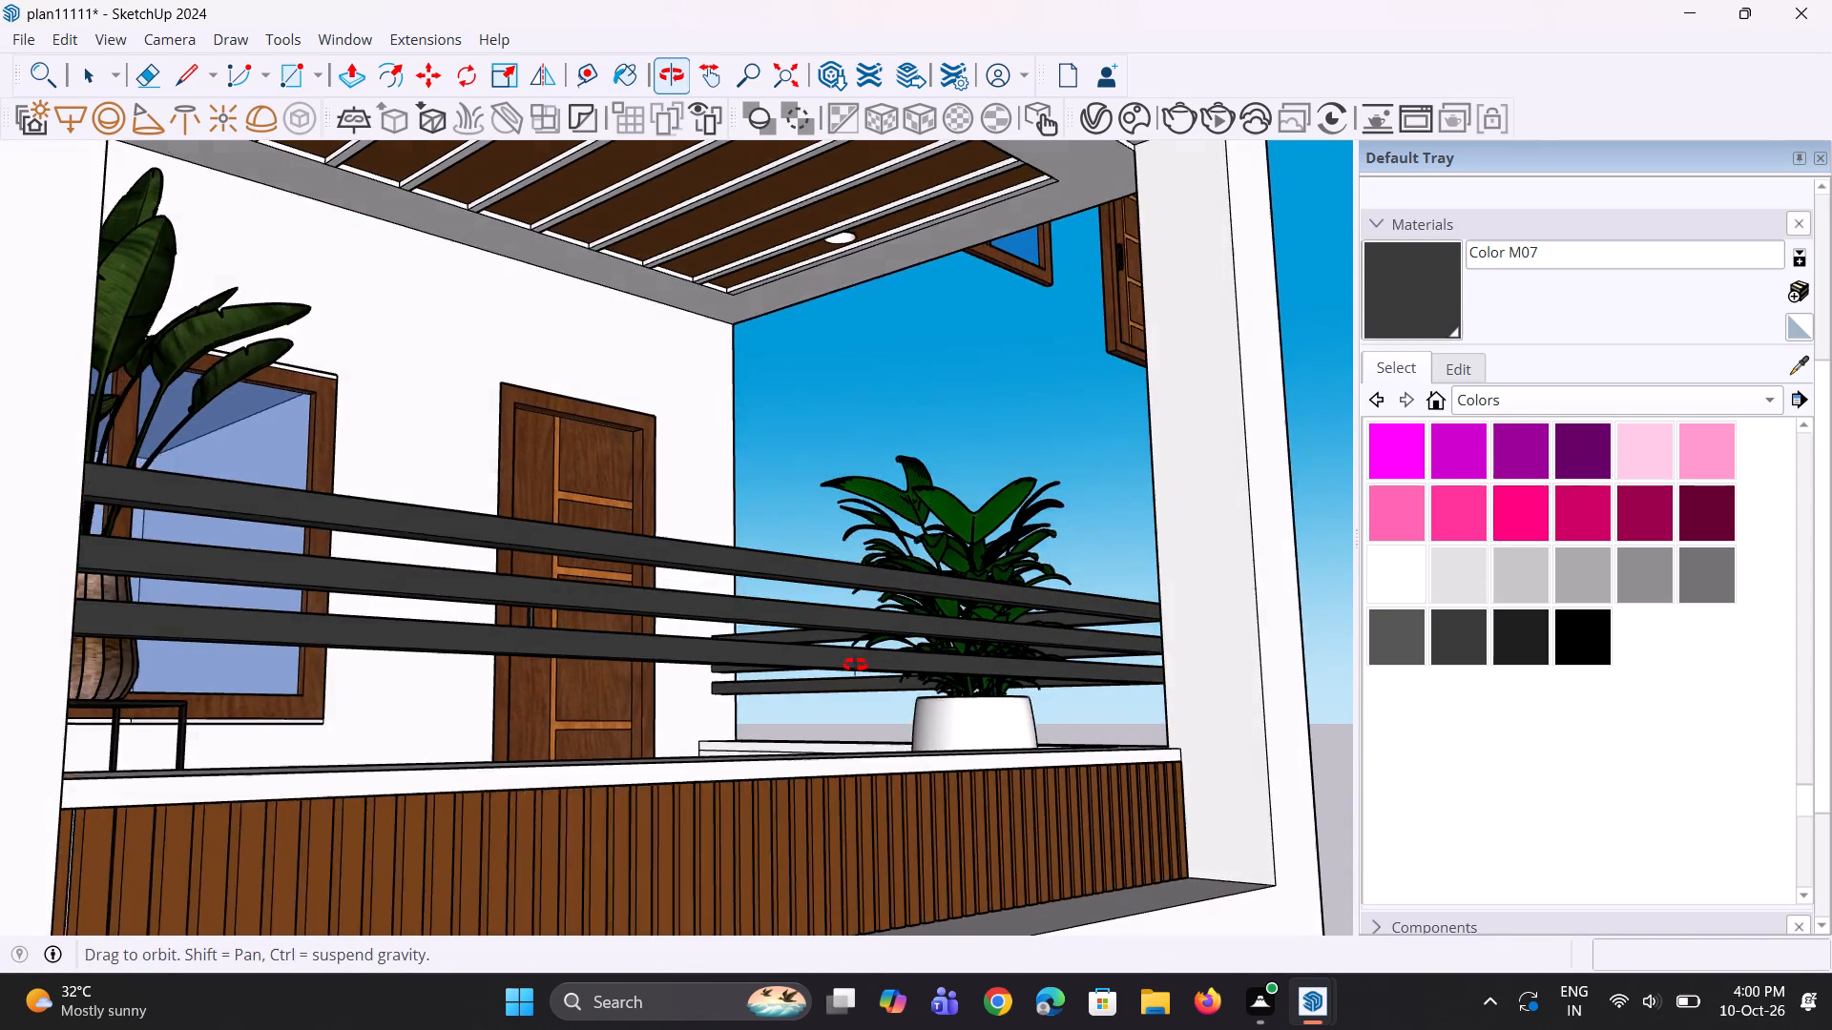
scroll(838, 664, "down", 14)
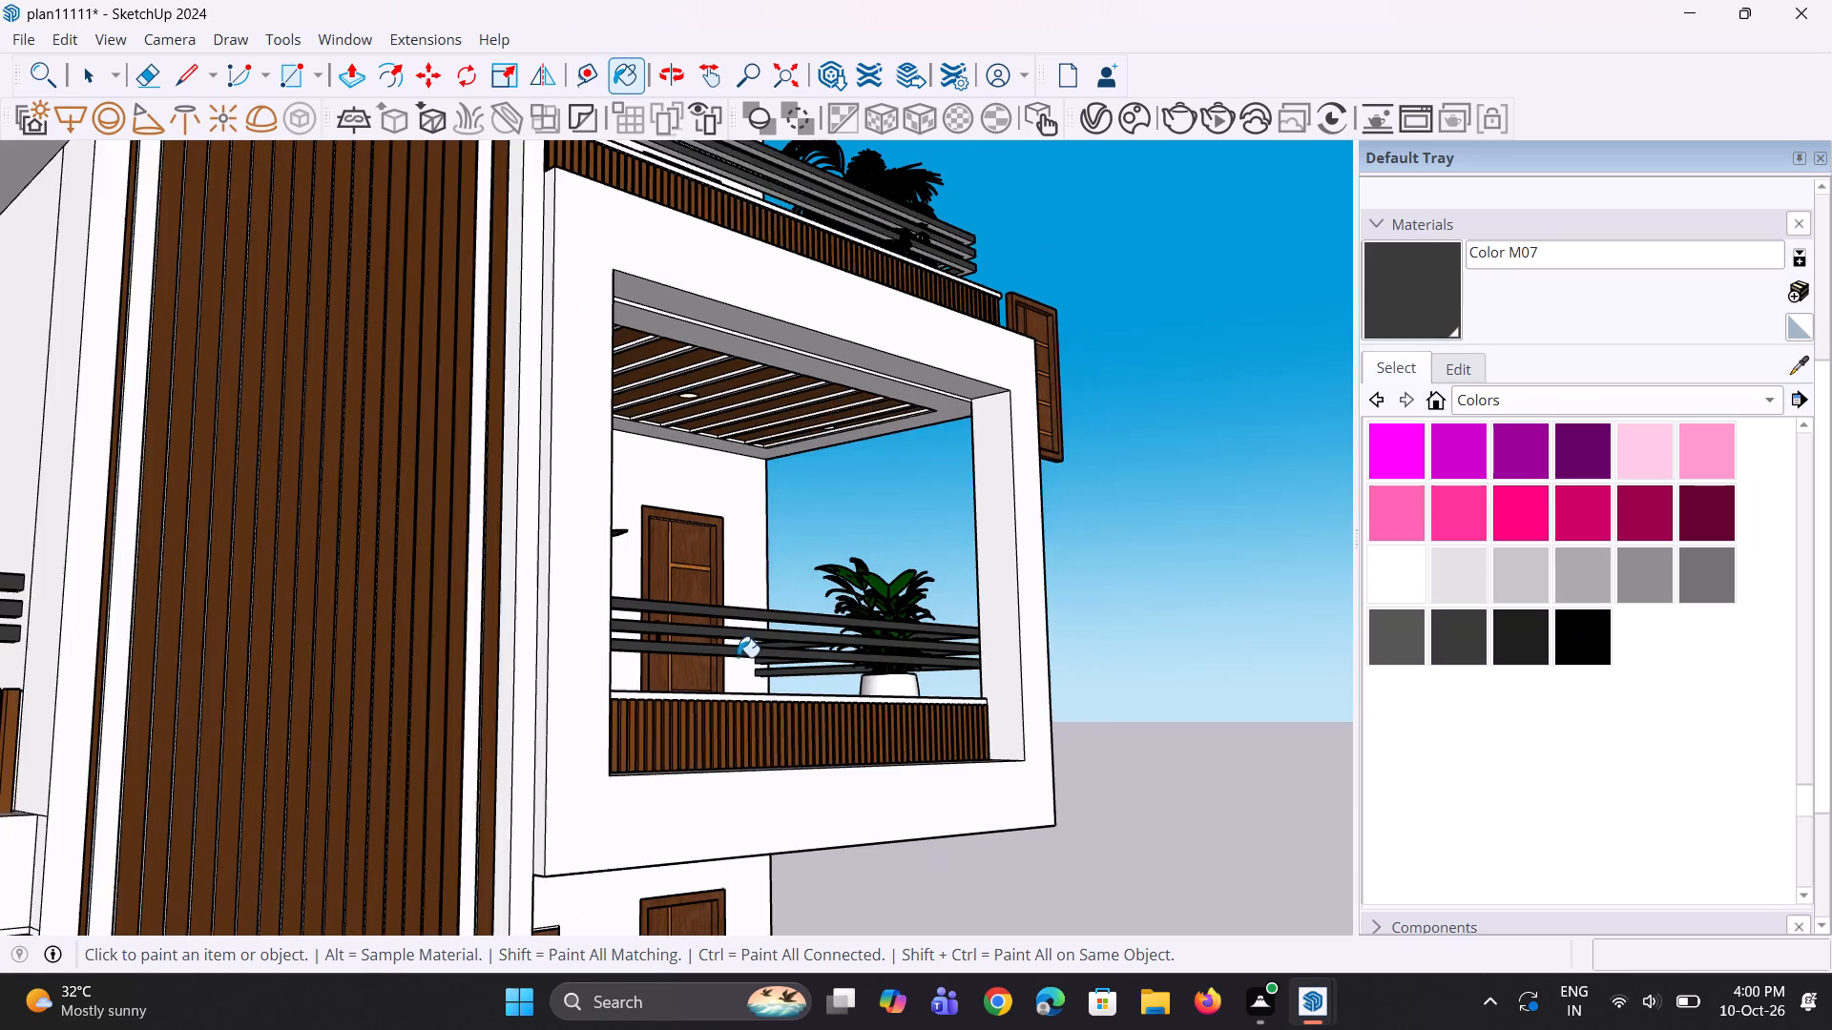
middle_click_drag(722, 648, 688, 720)
scroll(688, 720, "down", 9)
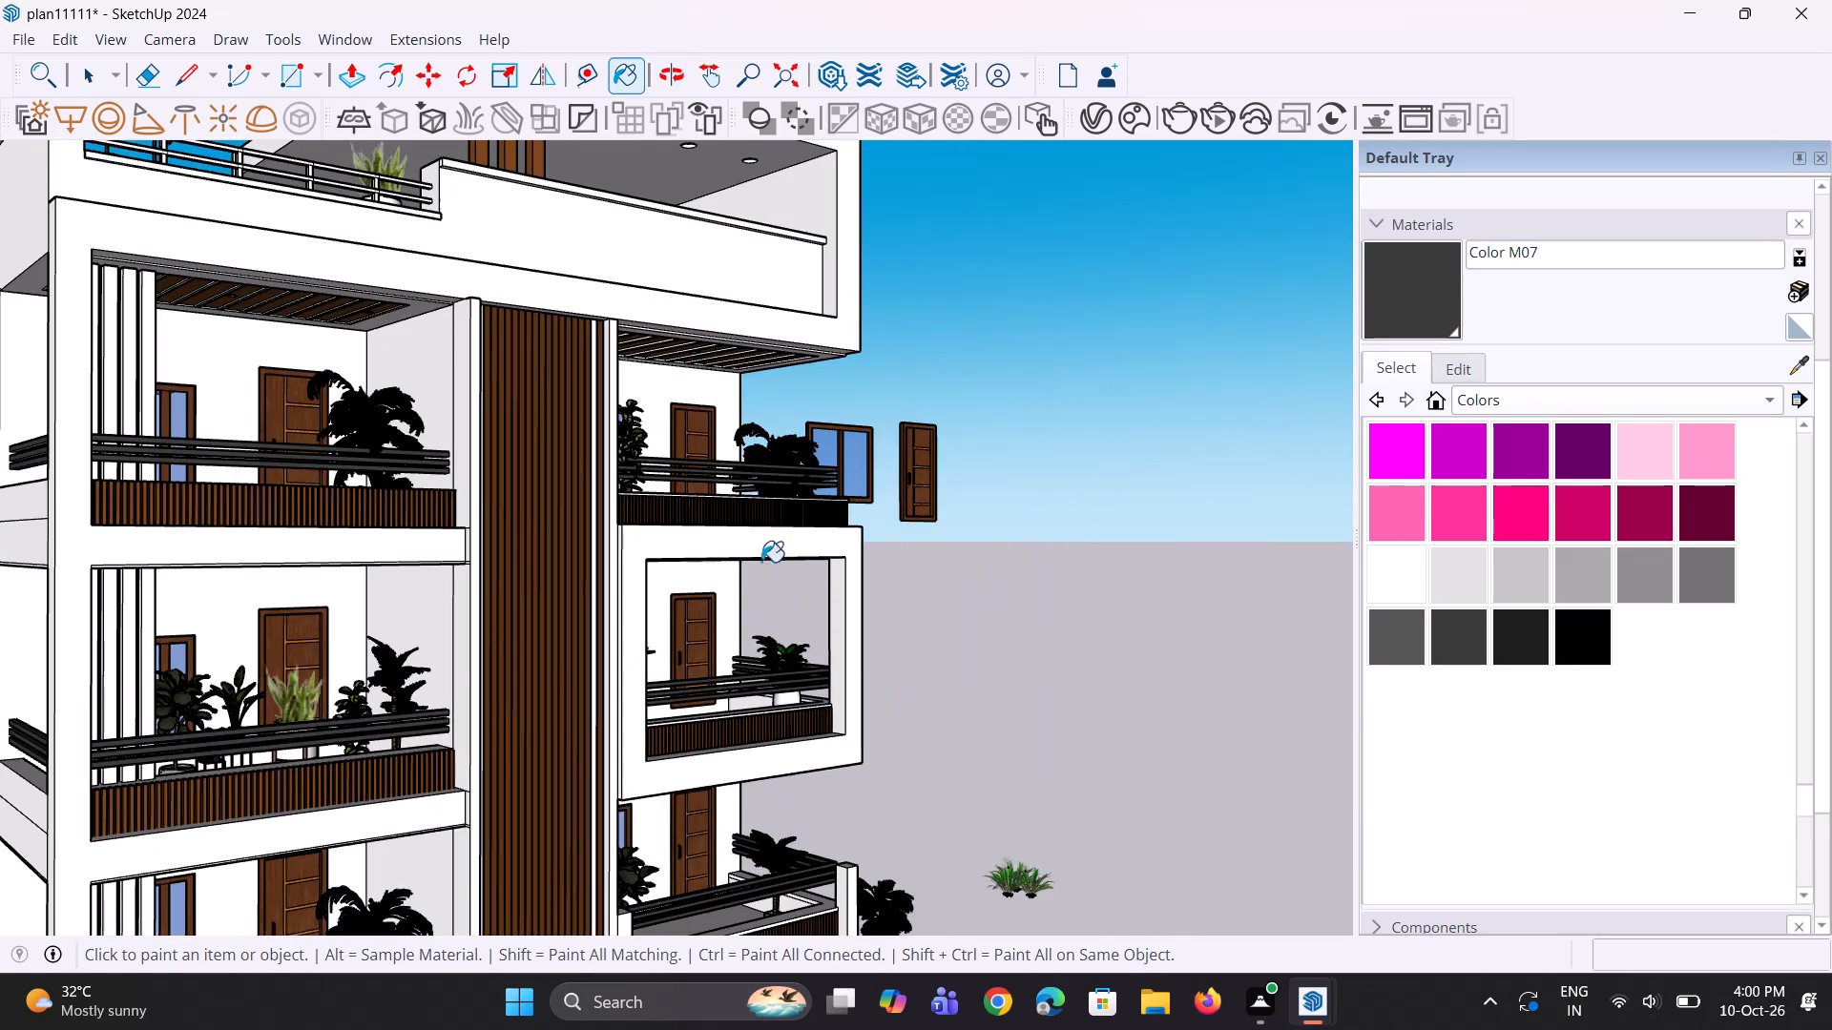
Paint the undersides of the three front rails on the top right balcony, above the framed one, with Color M07.
scroll(775, 475, "up", 12)
scroll(722, 566, "up", 1)
middle_click_drag(722, 566, 738, 522)
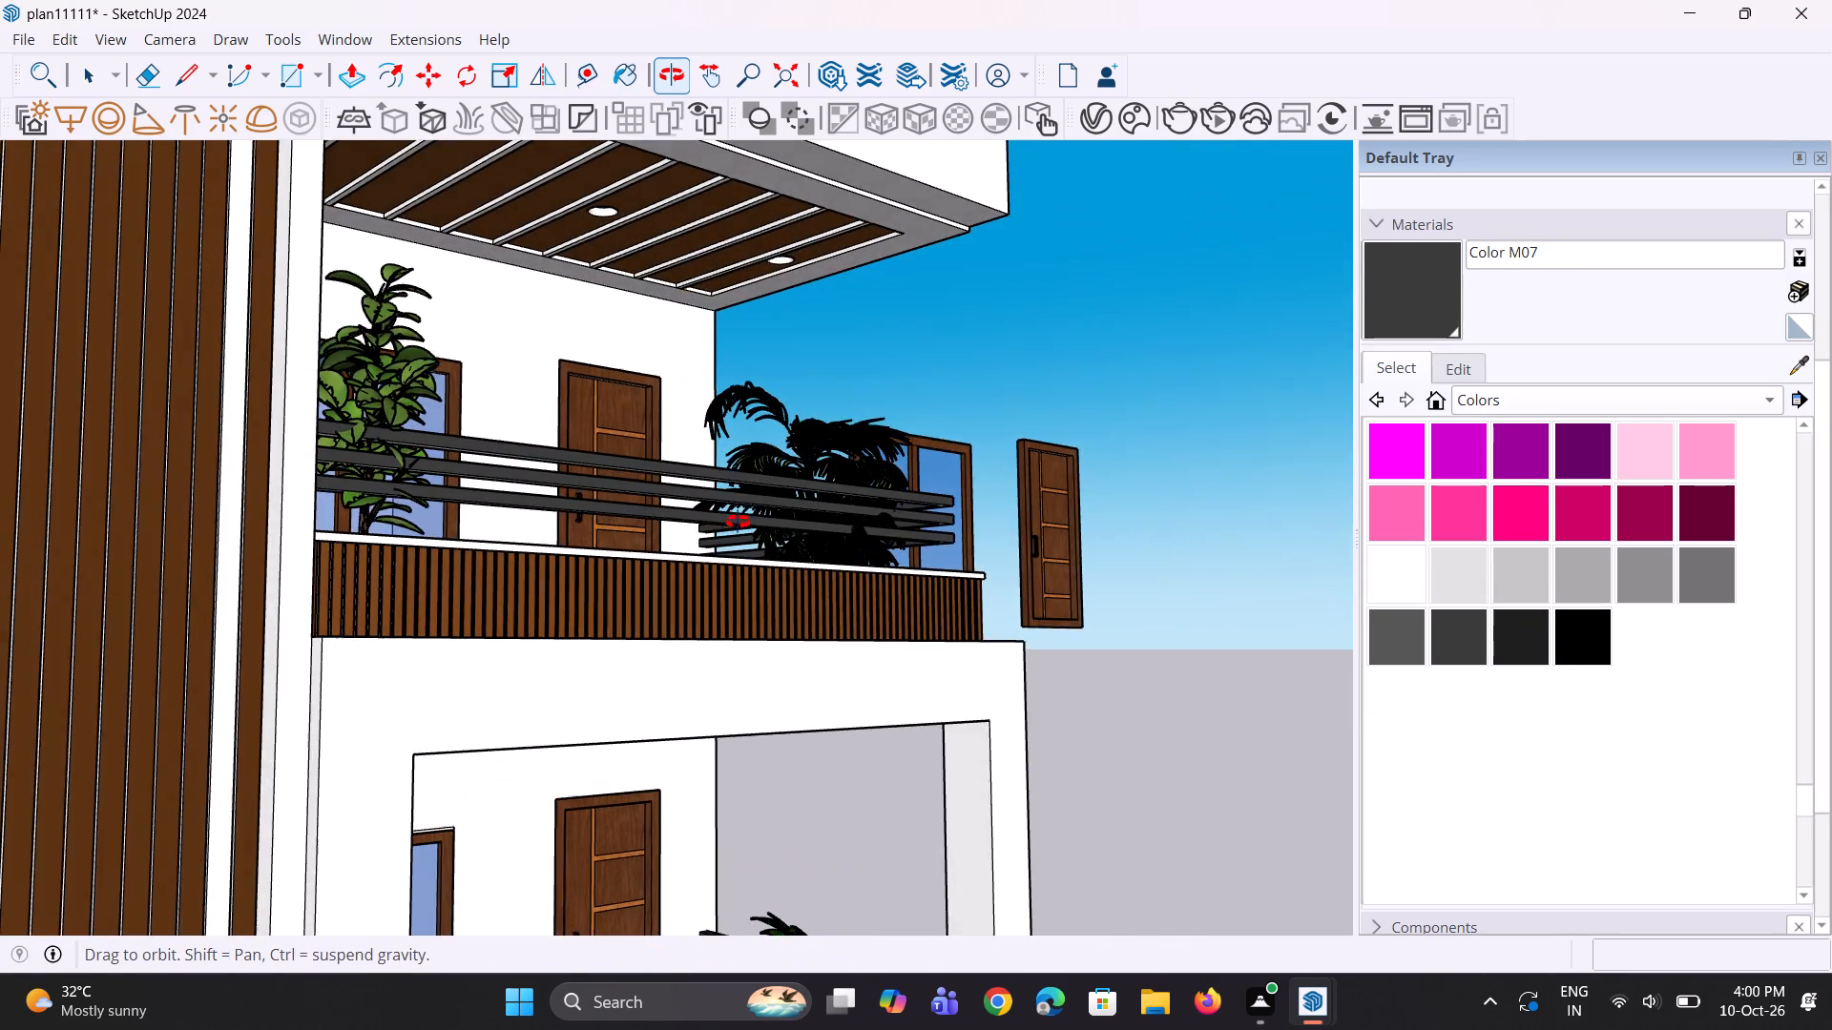
middle_click_drag(738, 522, 738, 521)
scroll(755, 500, "up", 8)
middle_click_drag(758, 494, 770, 443)
scroll(767, 459, "up", 6)
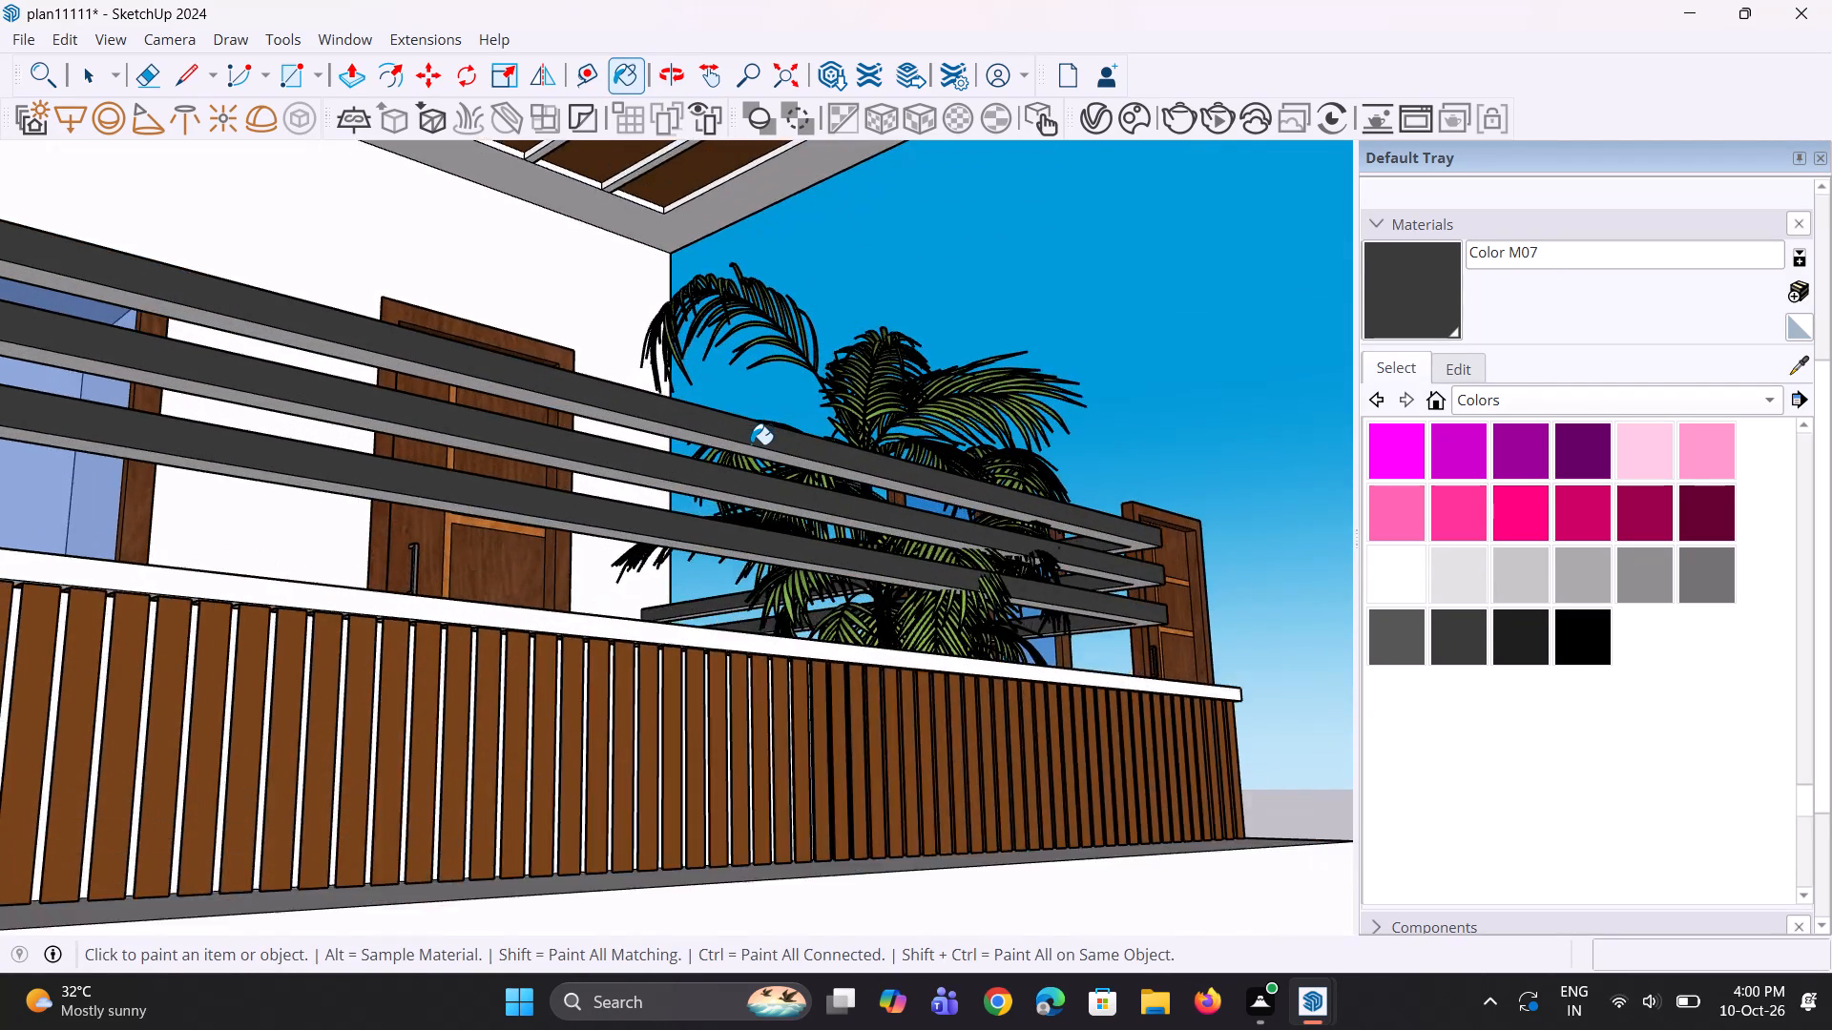
scroll(751, 444, "up", 6)
left_click(745, 455)
middle_click_drag(753, 482, 769, 415)
scroll(745, 425, "up", 2)
left_click(743, 435)
left_click(736, 560)
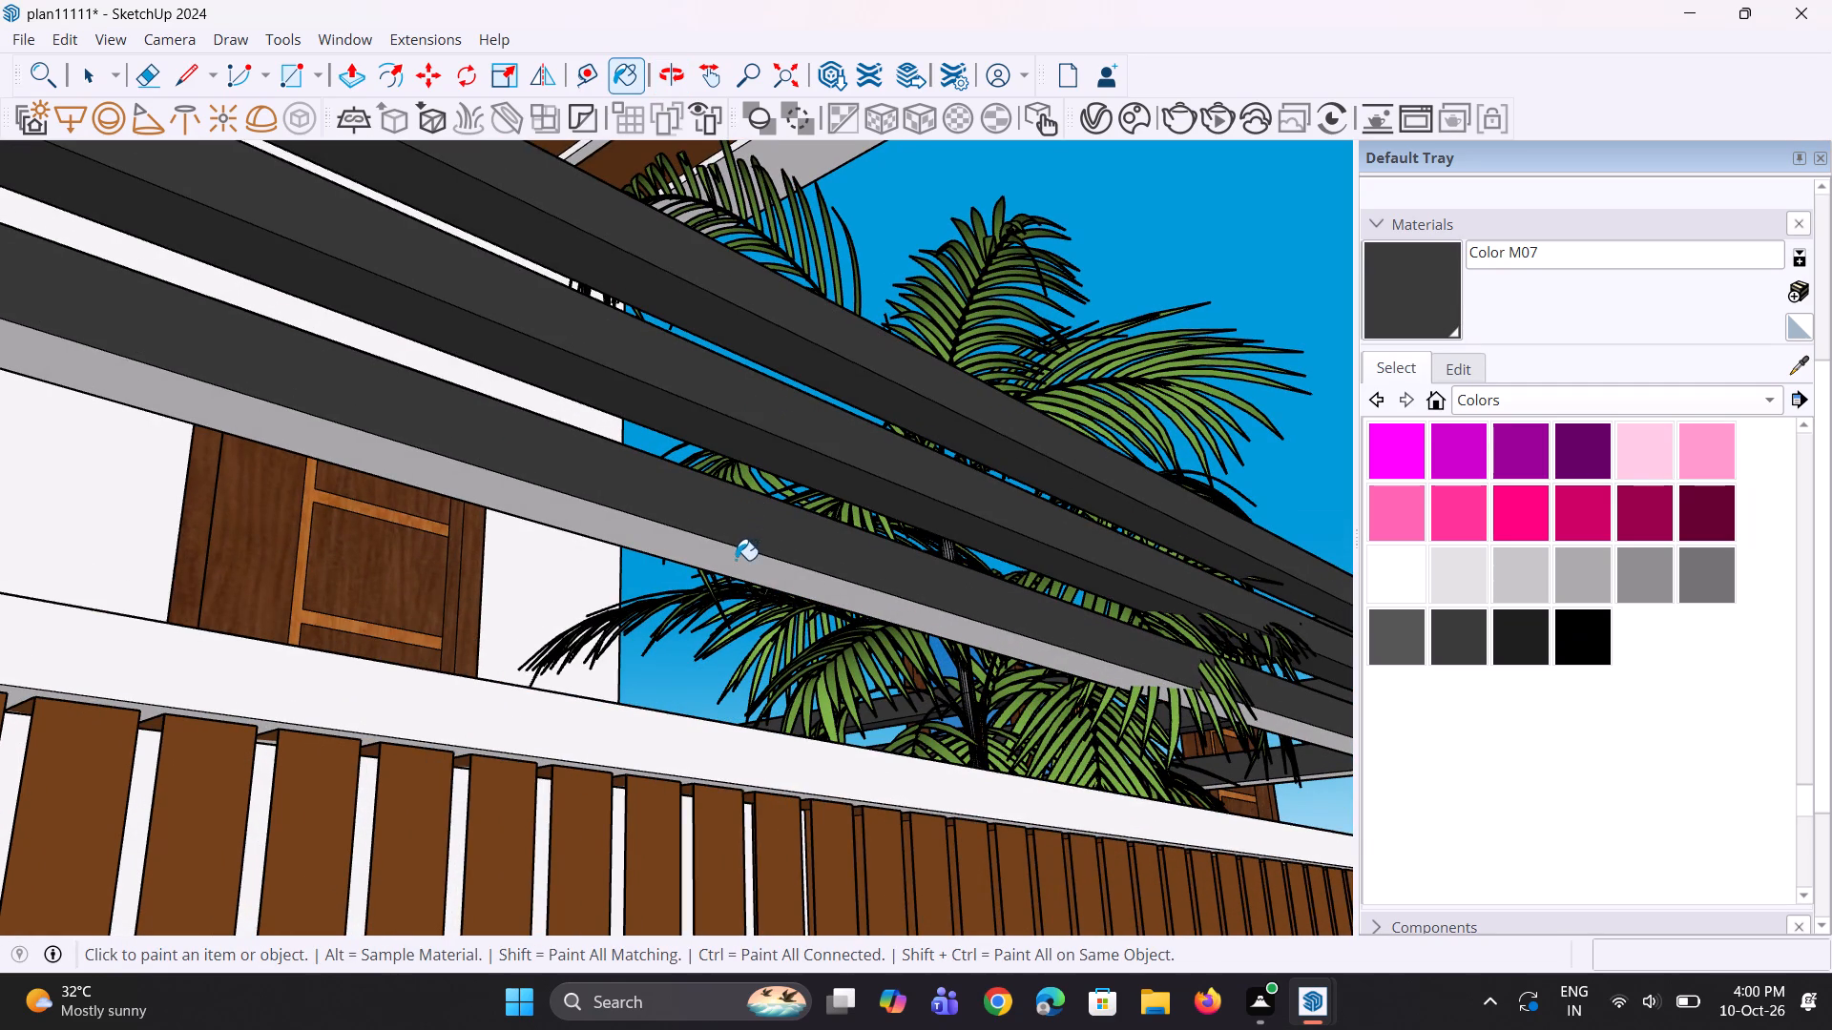
Paint the undersides of the three front rails on the top left balcony with Color M07.
scroll(725, 573, "down", 11)
scroll(816, 557, "down", 5)
scroll(730, 497, "down", 1)
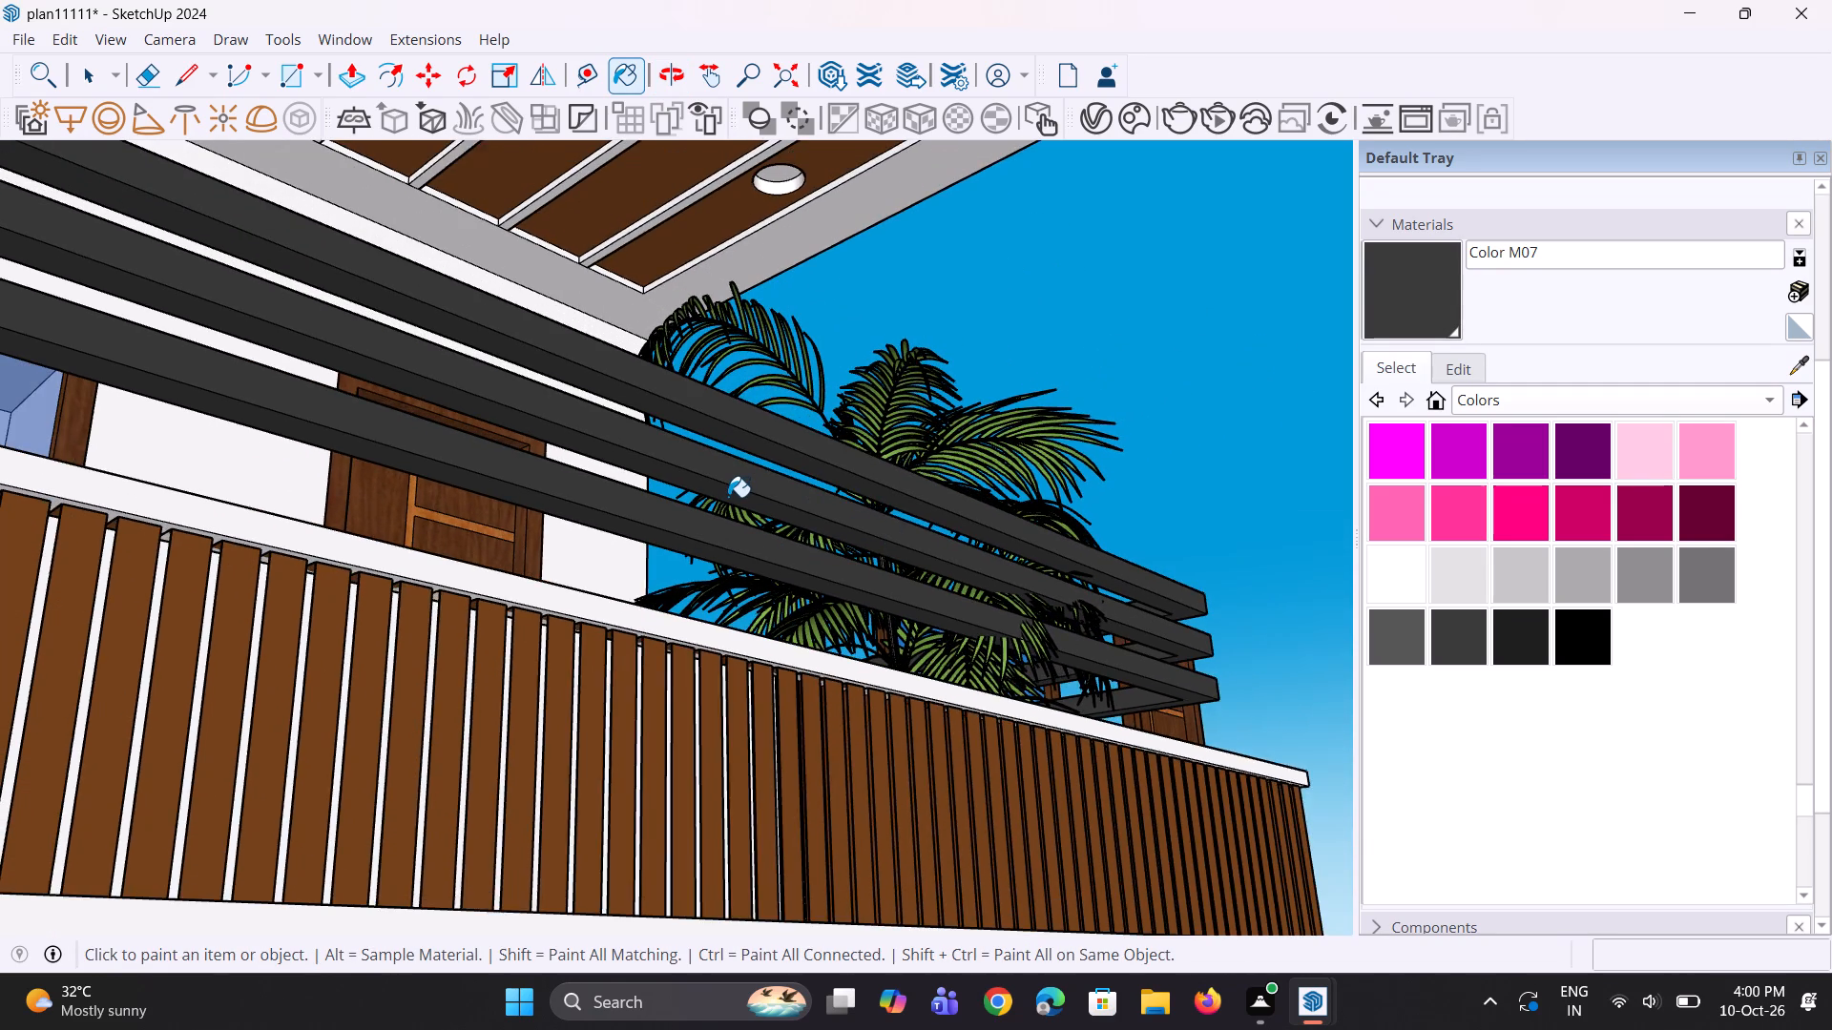
scroll(728, 497, "down", 11)
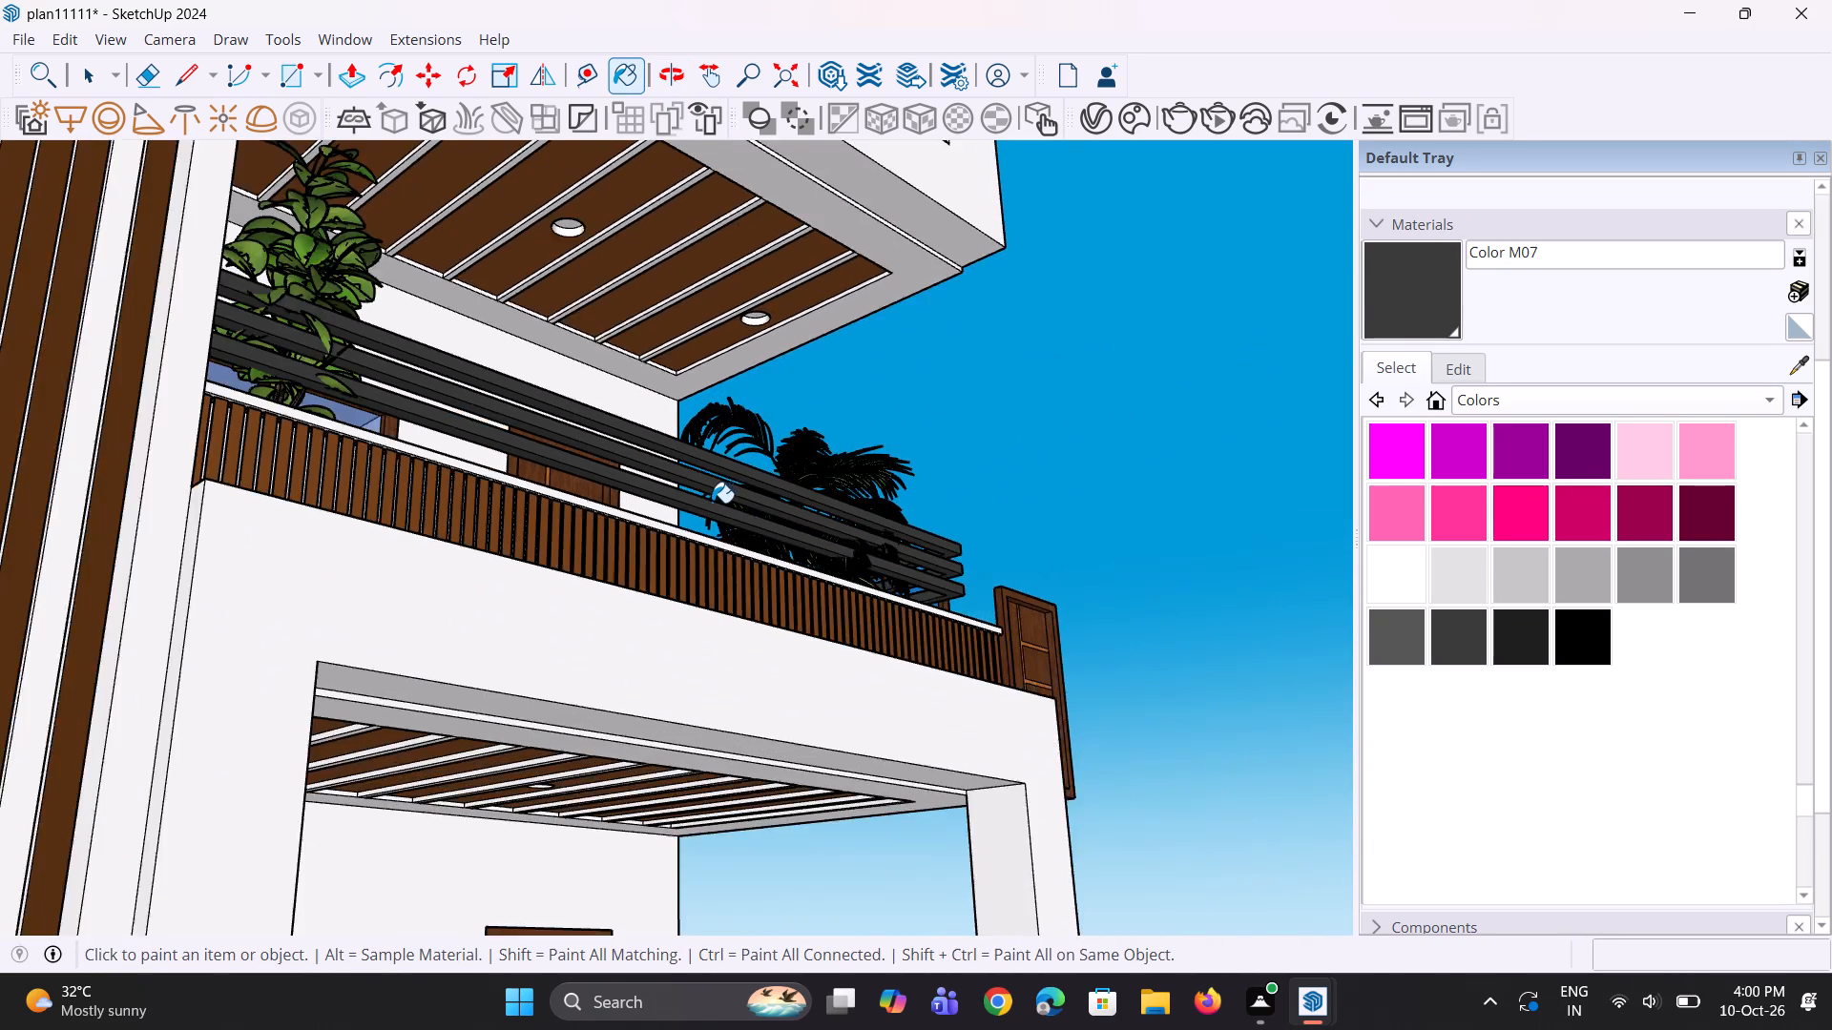
scroll(712, 503, "down", 6)
scroll(712, 503, "up", 2)
scroll(712, 503, "down", 17)
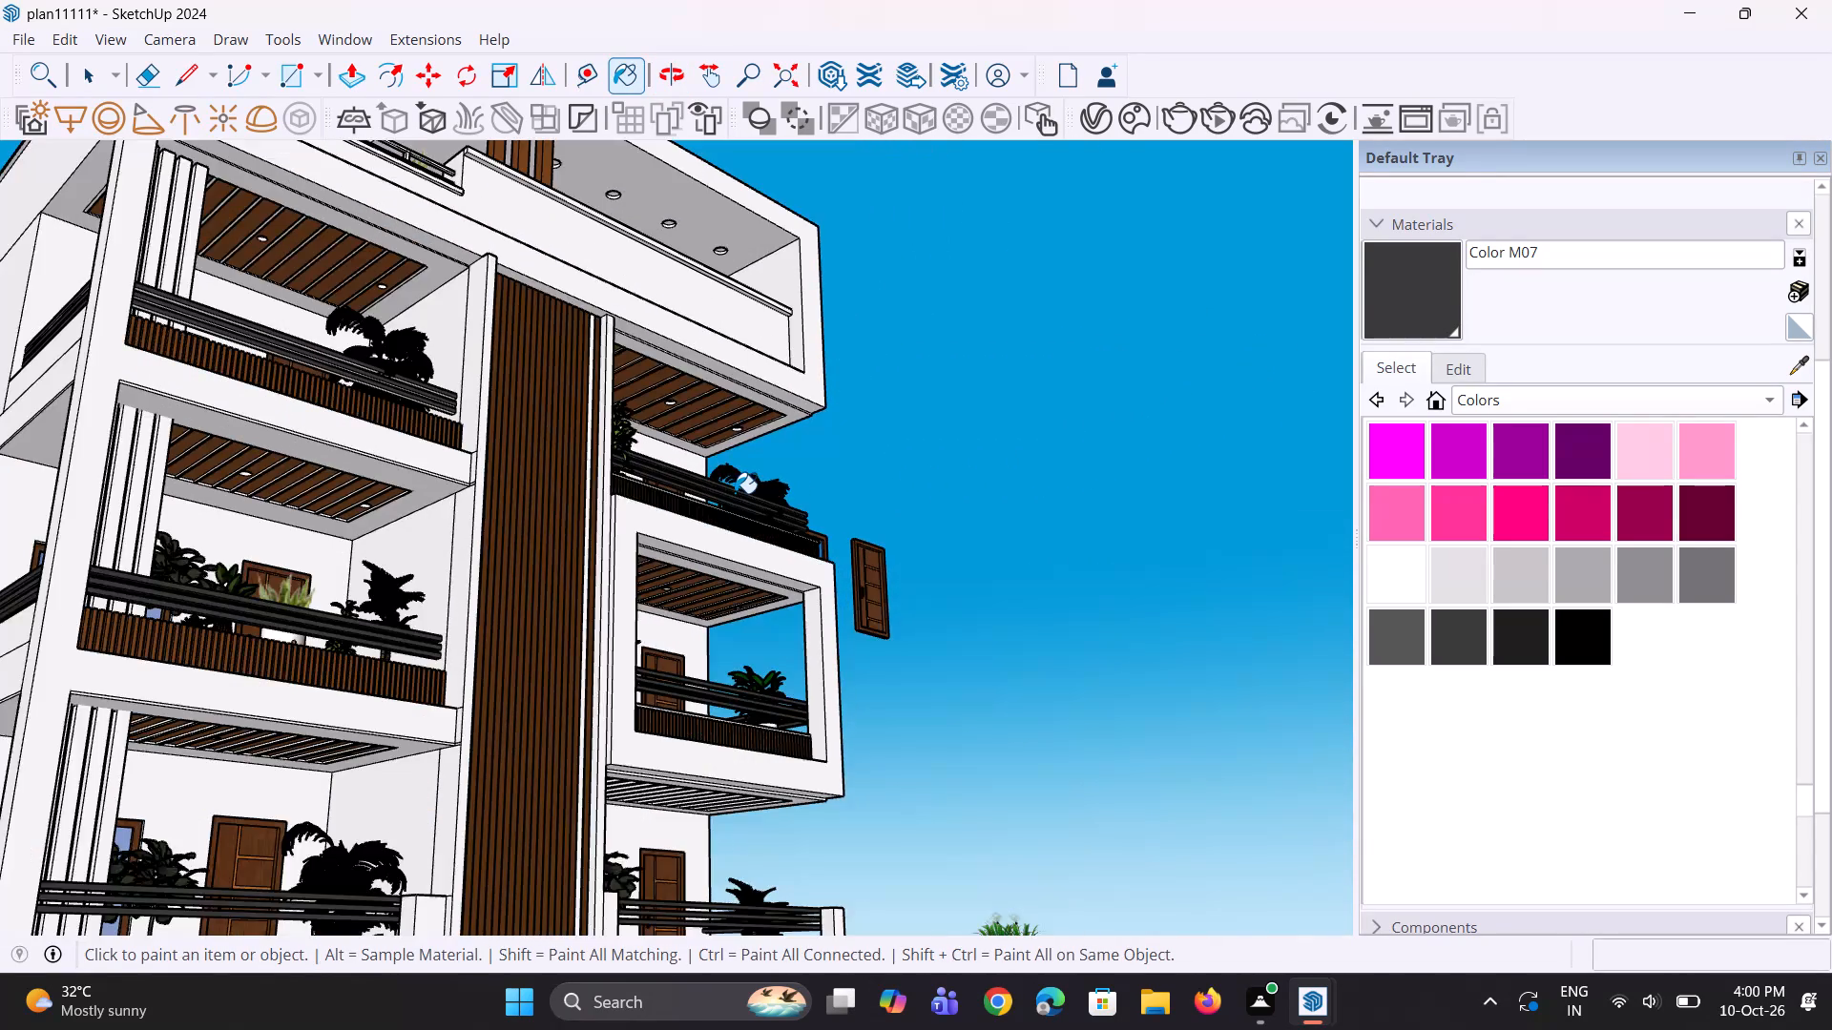
scroll(735, 493, "down", 6)
scroll(247, 302, "up", 11)
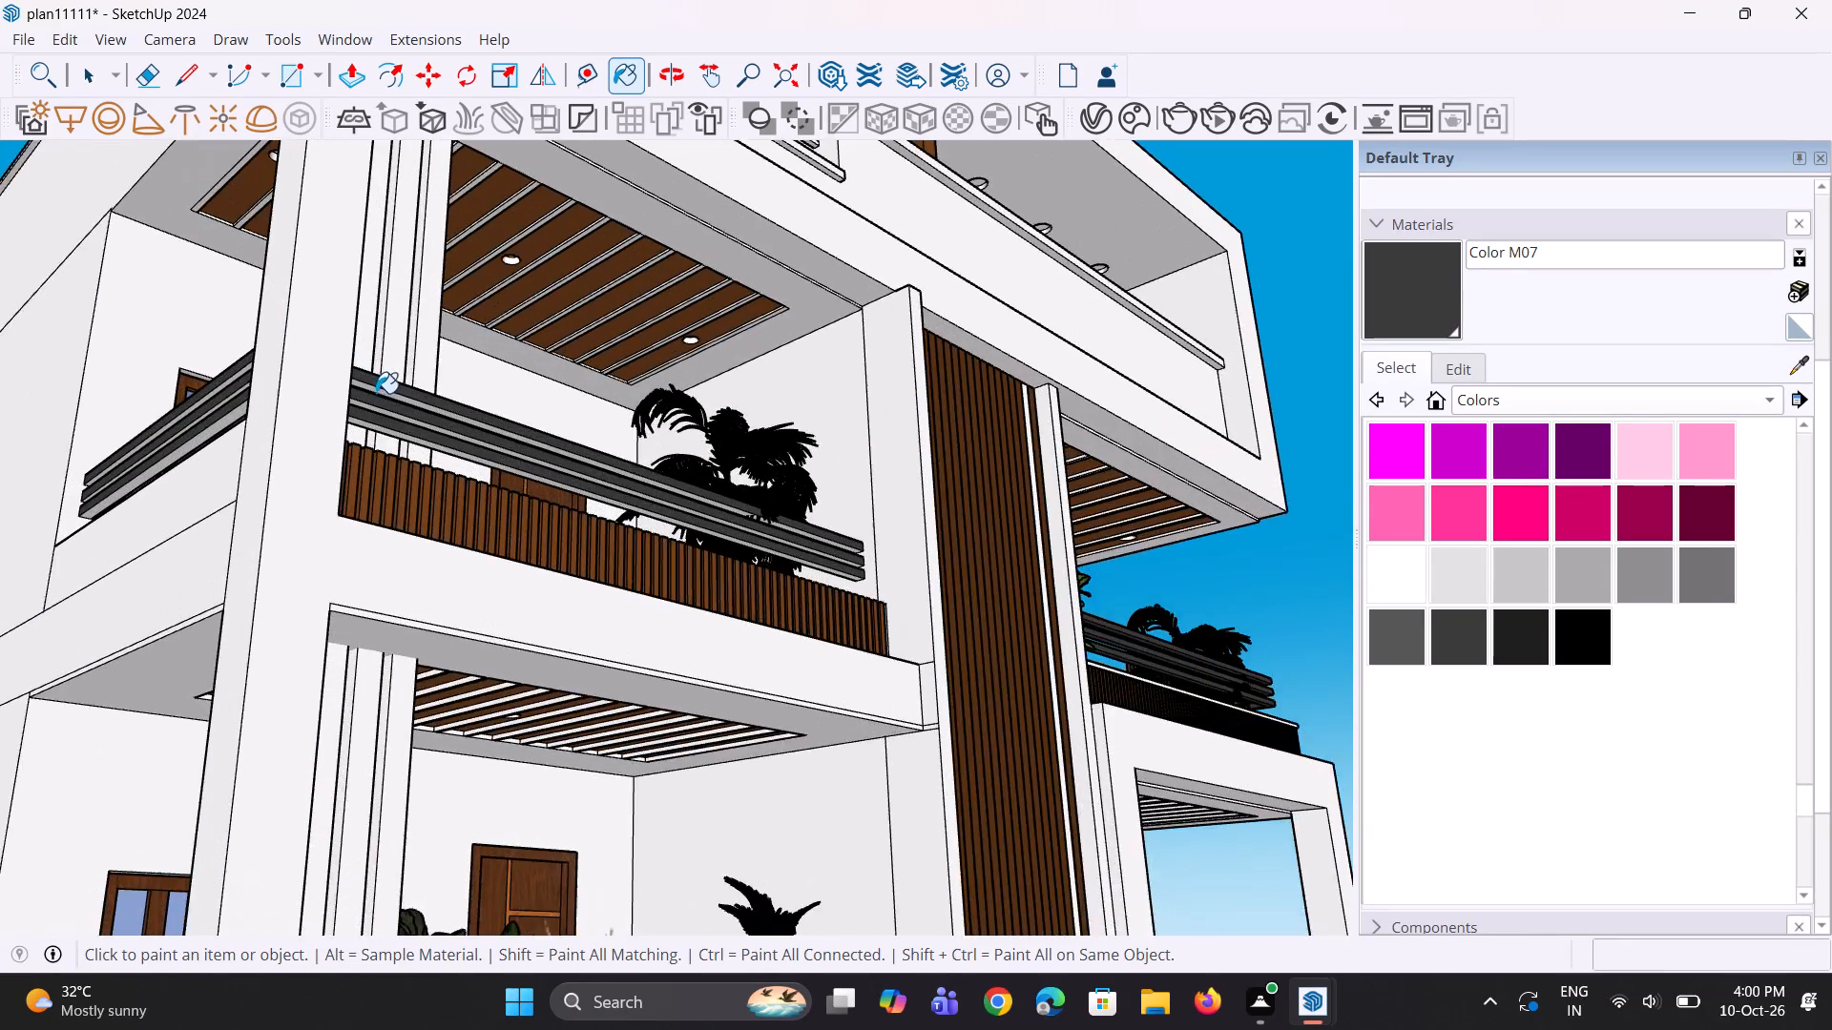
scroll(376, 393, "up", 9)
middle_click_drag(366, 405, 368, 397)
scroll(387, 383, "up", 4)
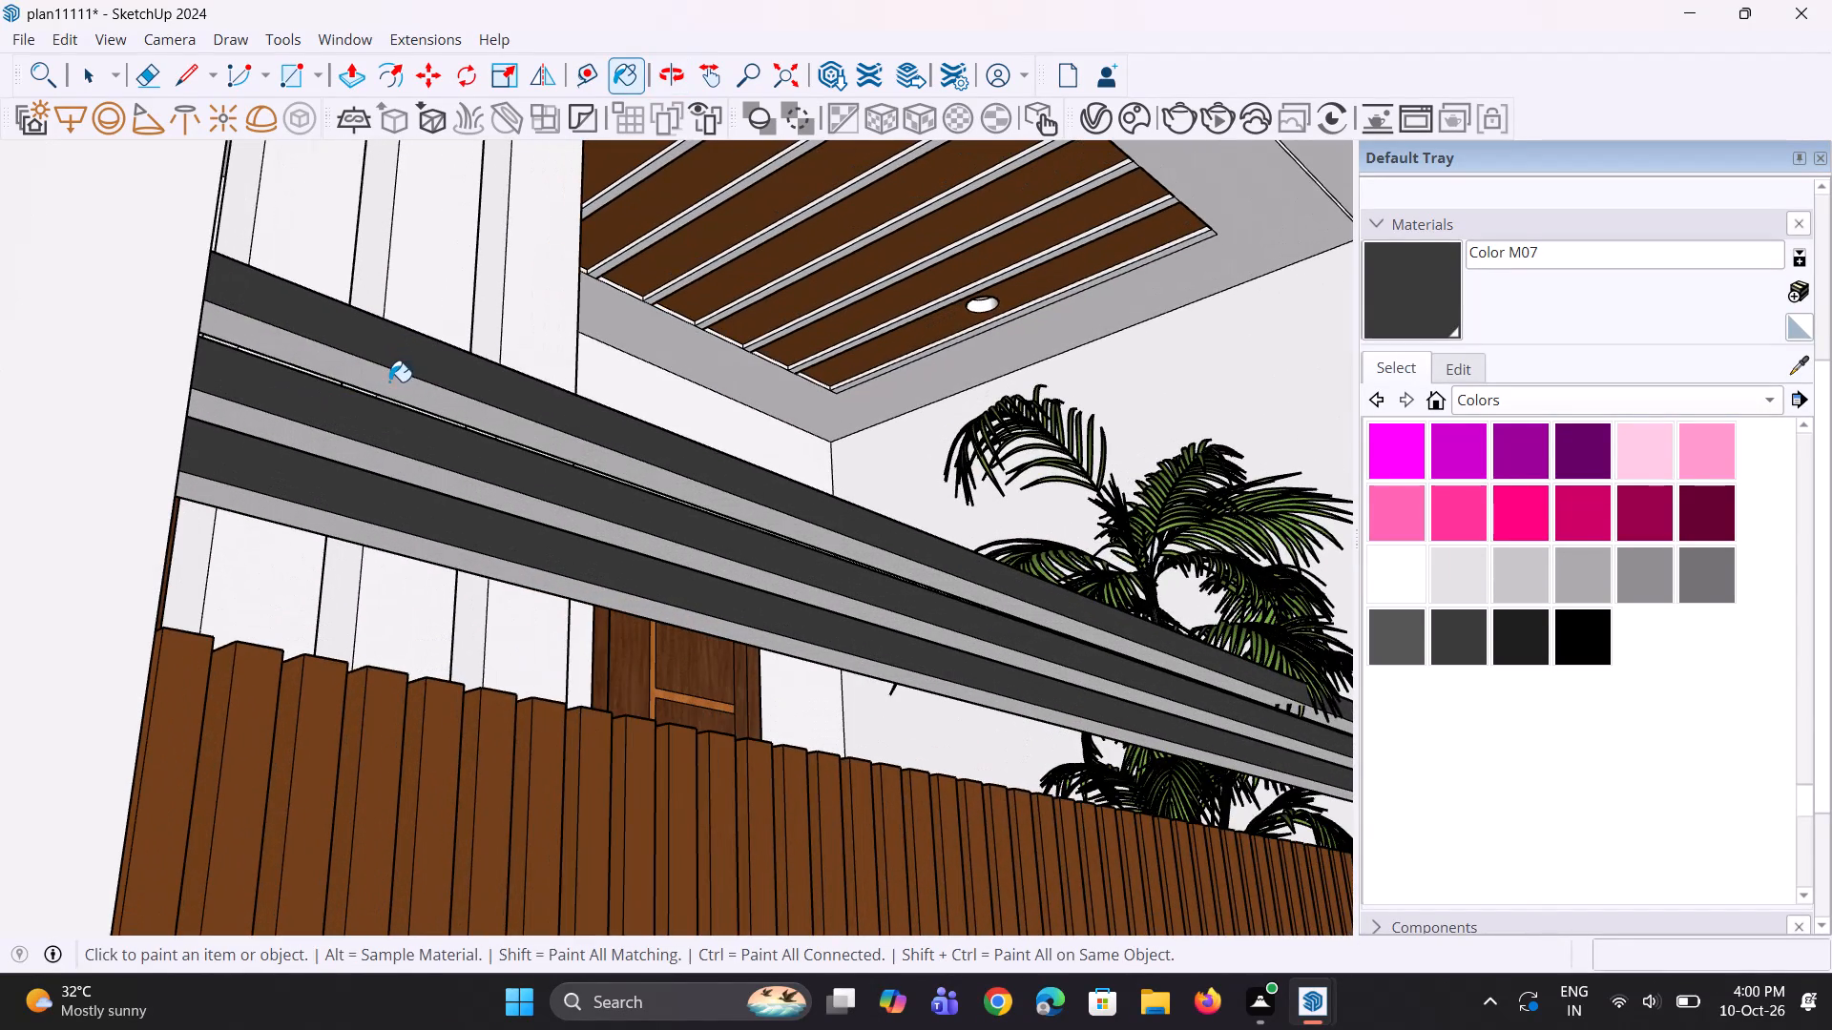
left_click(389, 381)
scroll(404, 433, "up", 3)
left_click(412, 485)
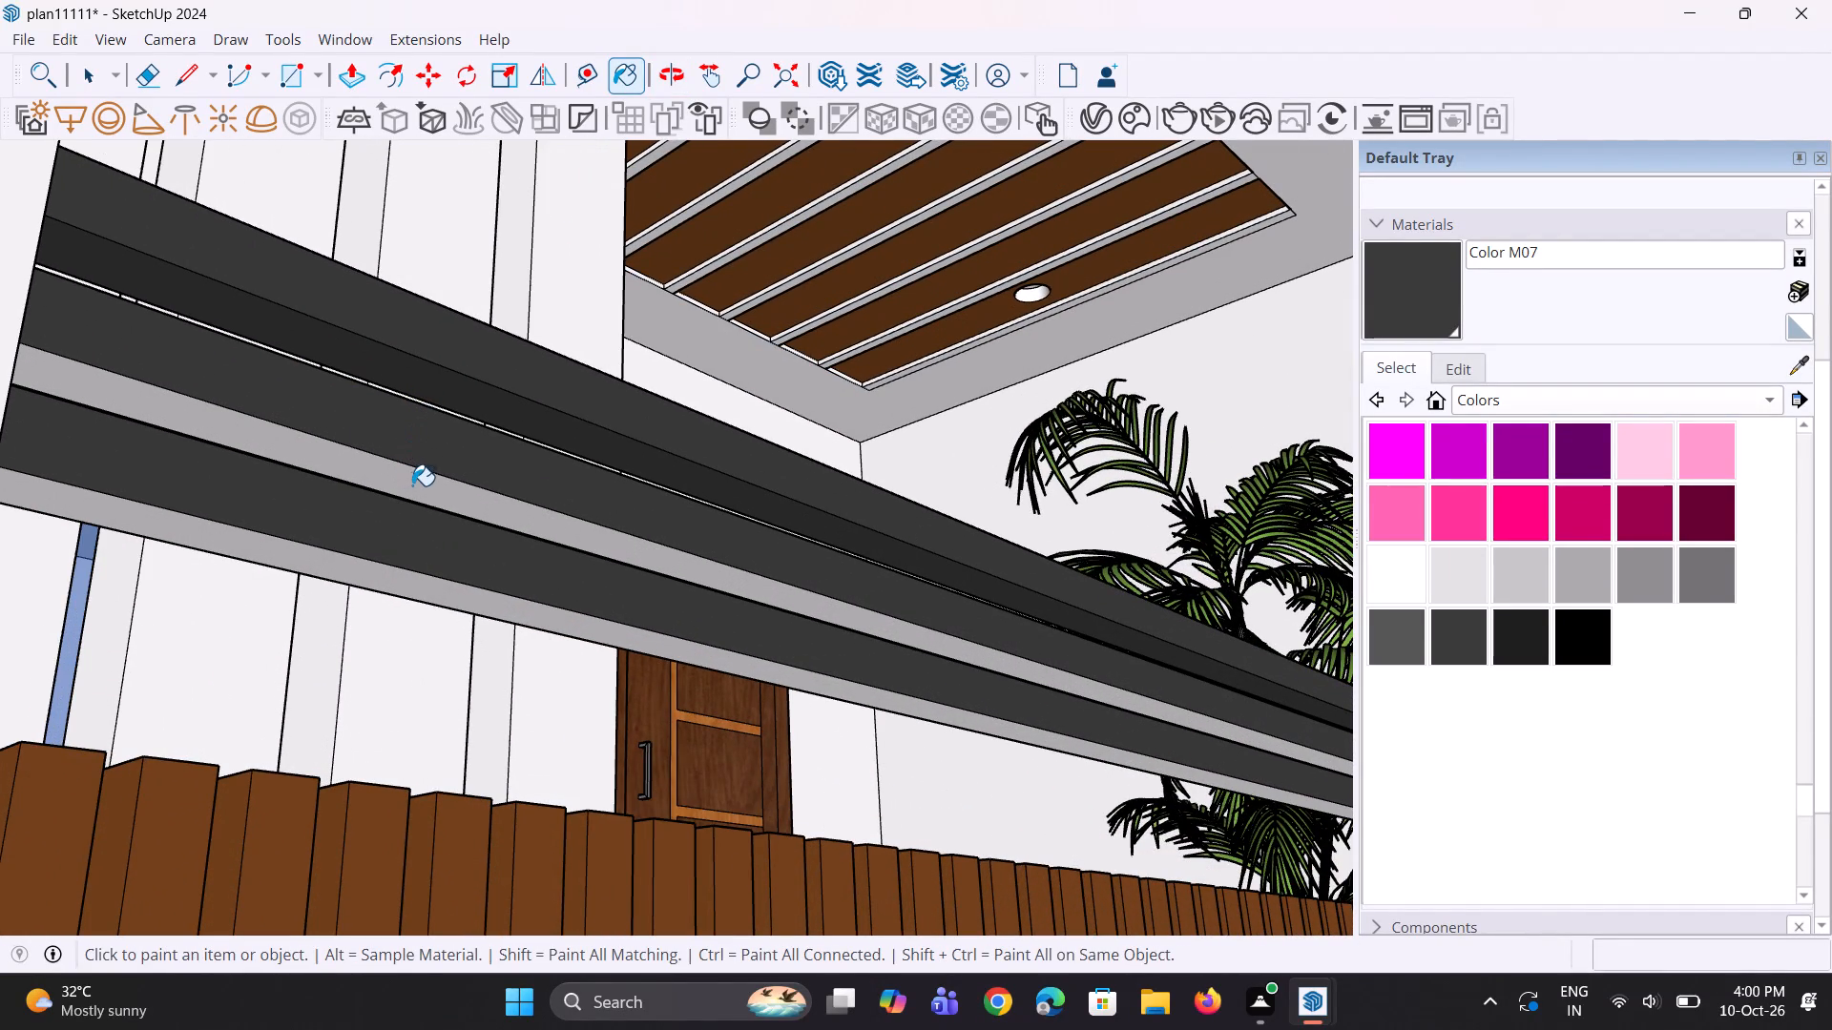
left_click(431, 590)
Examine the side rails of the top left balcony for faces still missing the dark grey colour.
scroll(438, 597, "down", 10)
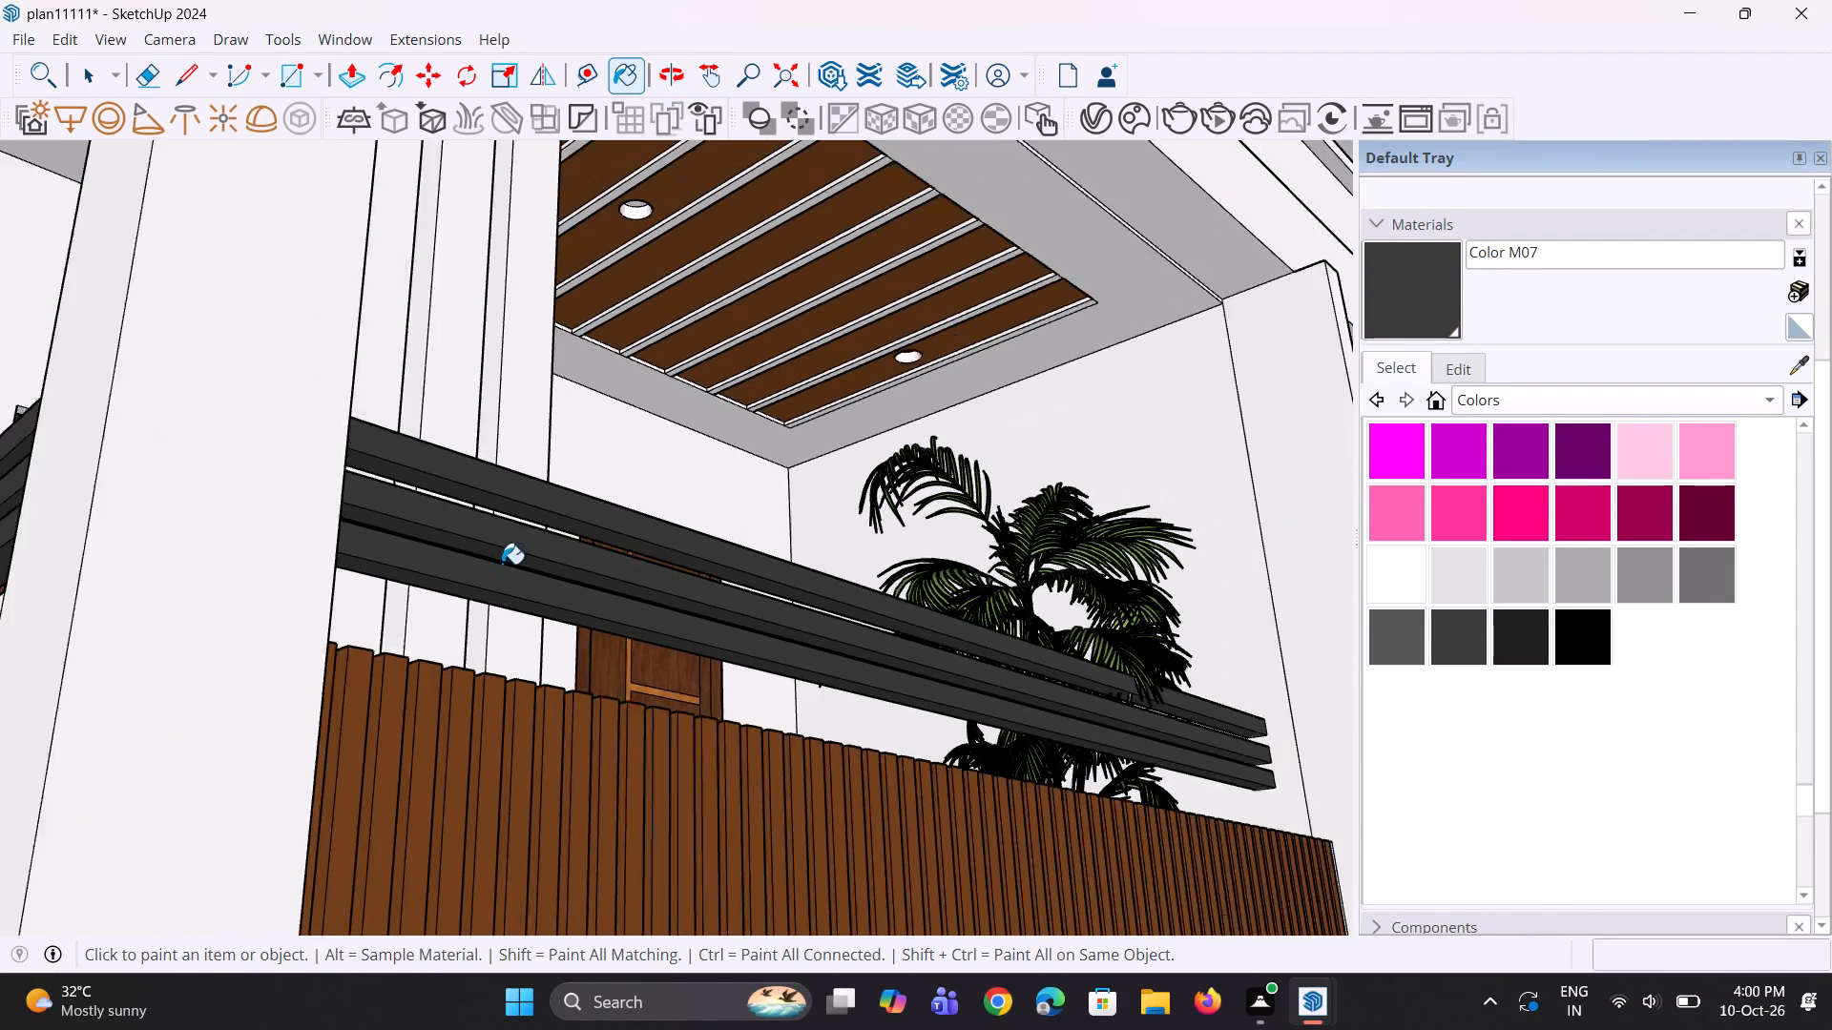
scroll(502, 564, "down", 7)
scroll(309, 570, "up", 1)
middle_click_drag(309, 570, 593, 641)
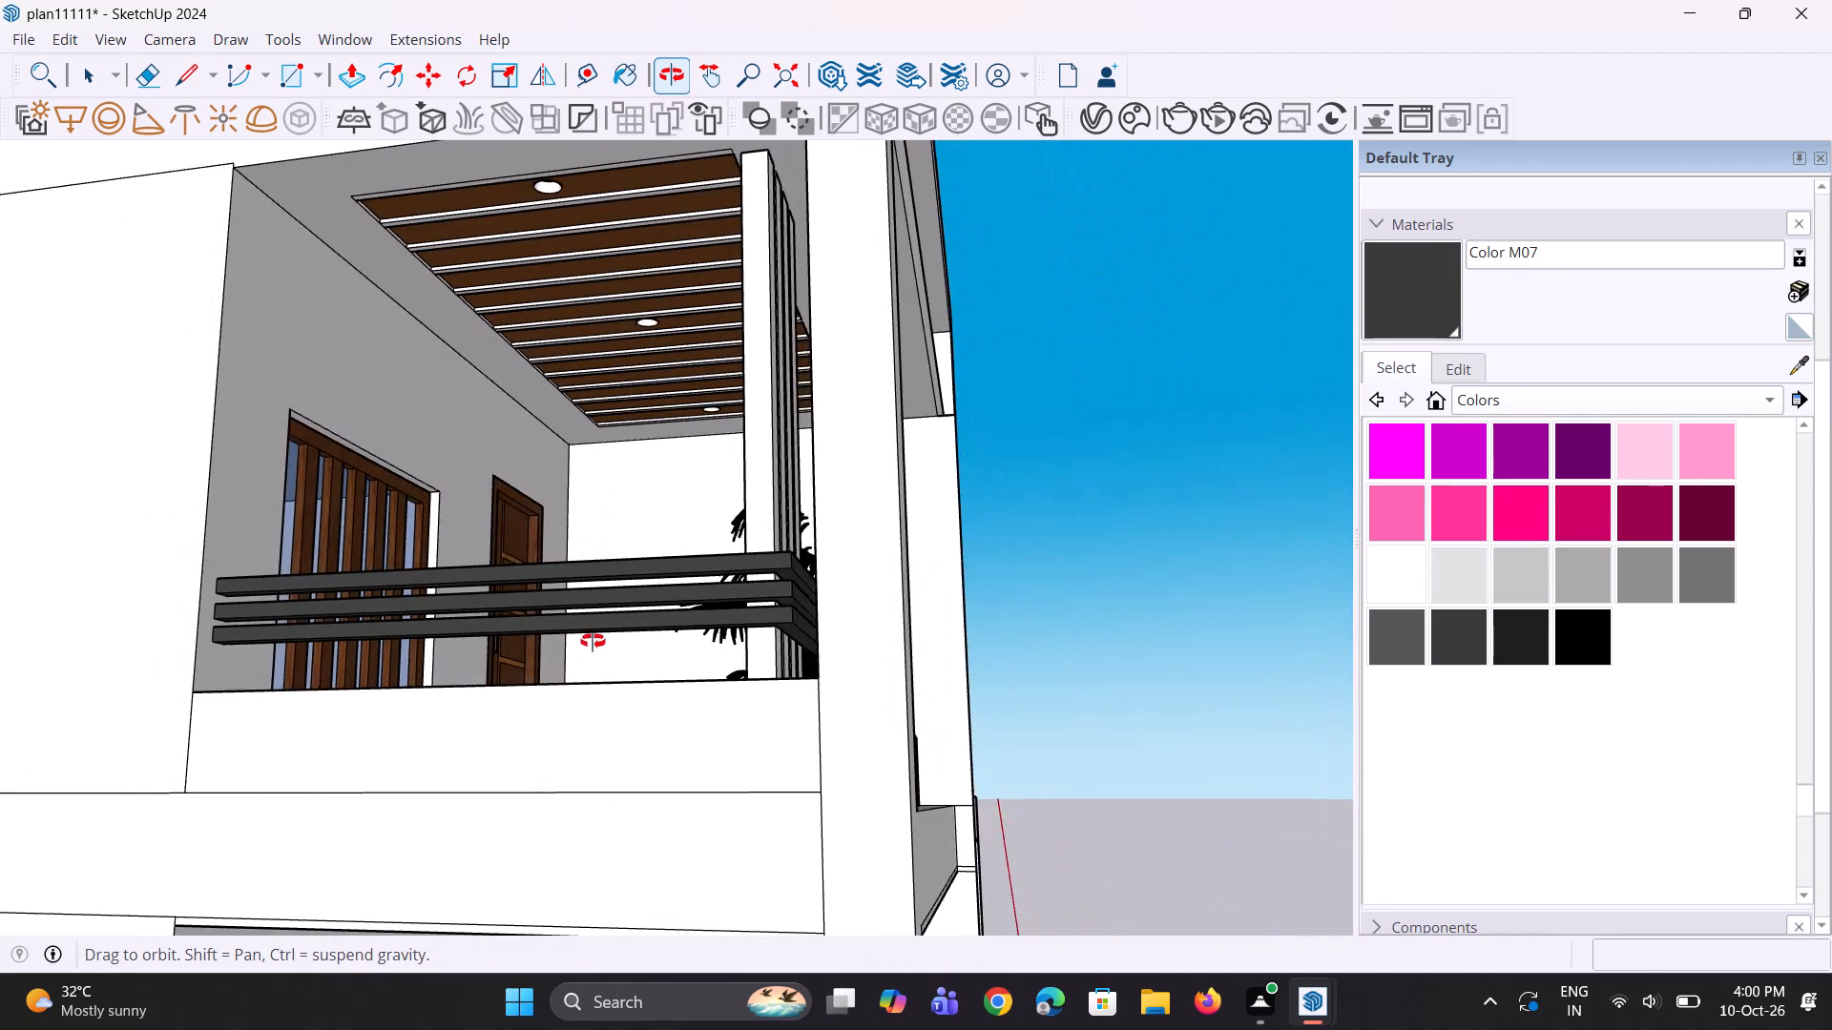
middle_click_drag(593, 641, 341, 633)
scroll(400, 567, "down", 3)
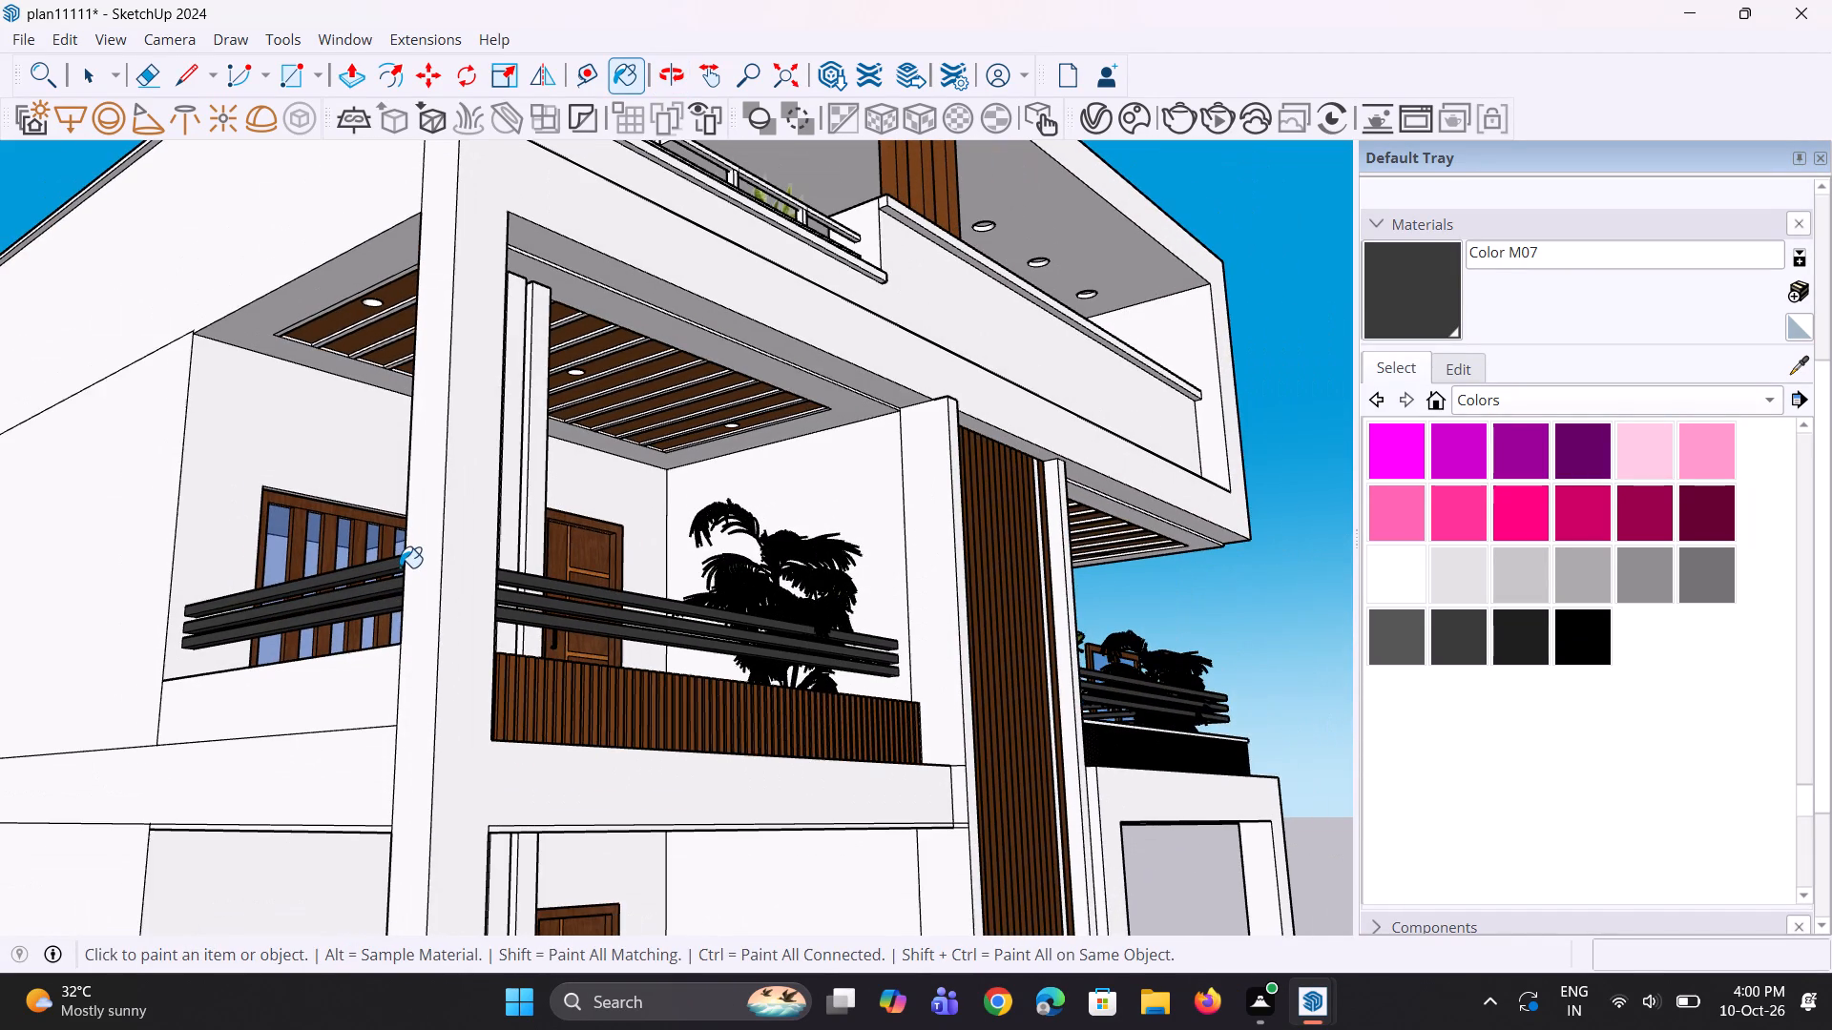
scroll(397, 550, "down", 10)
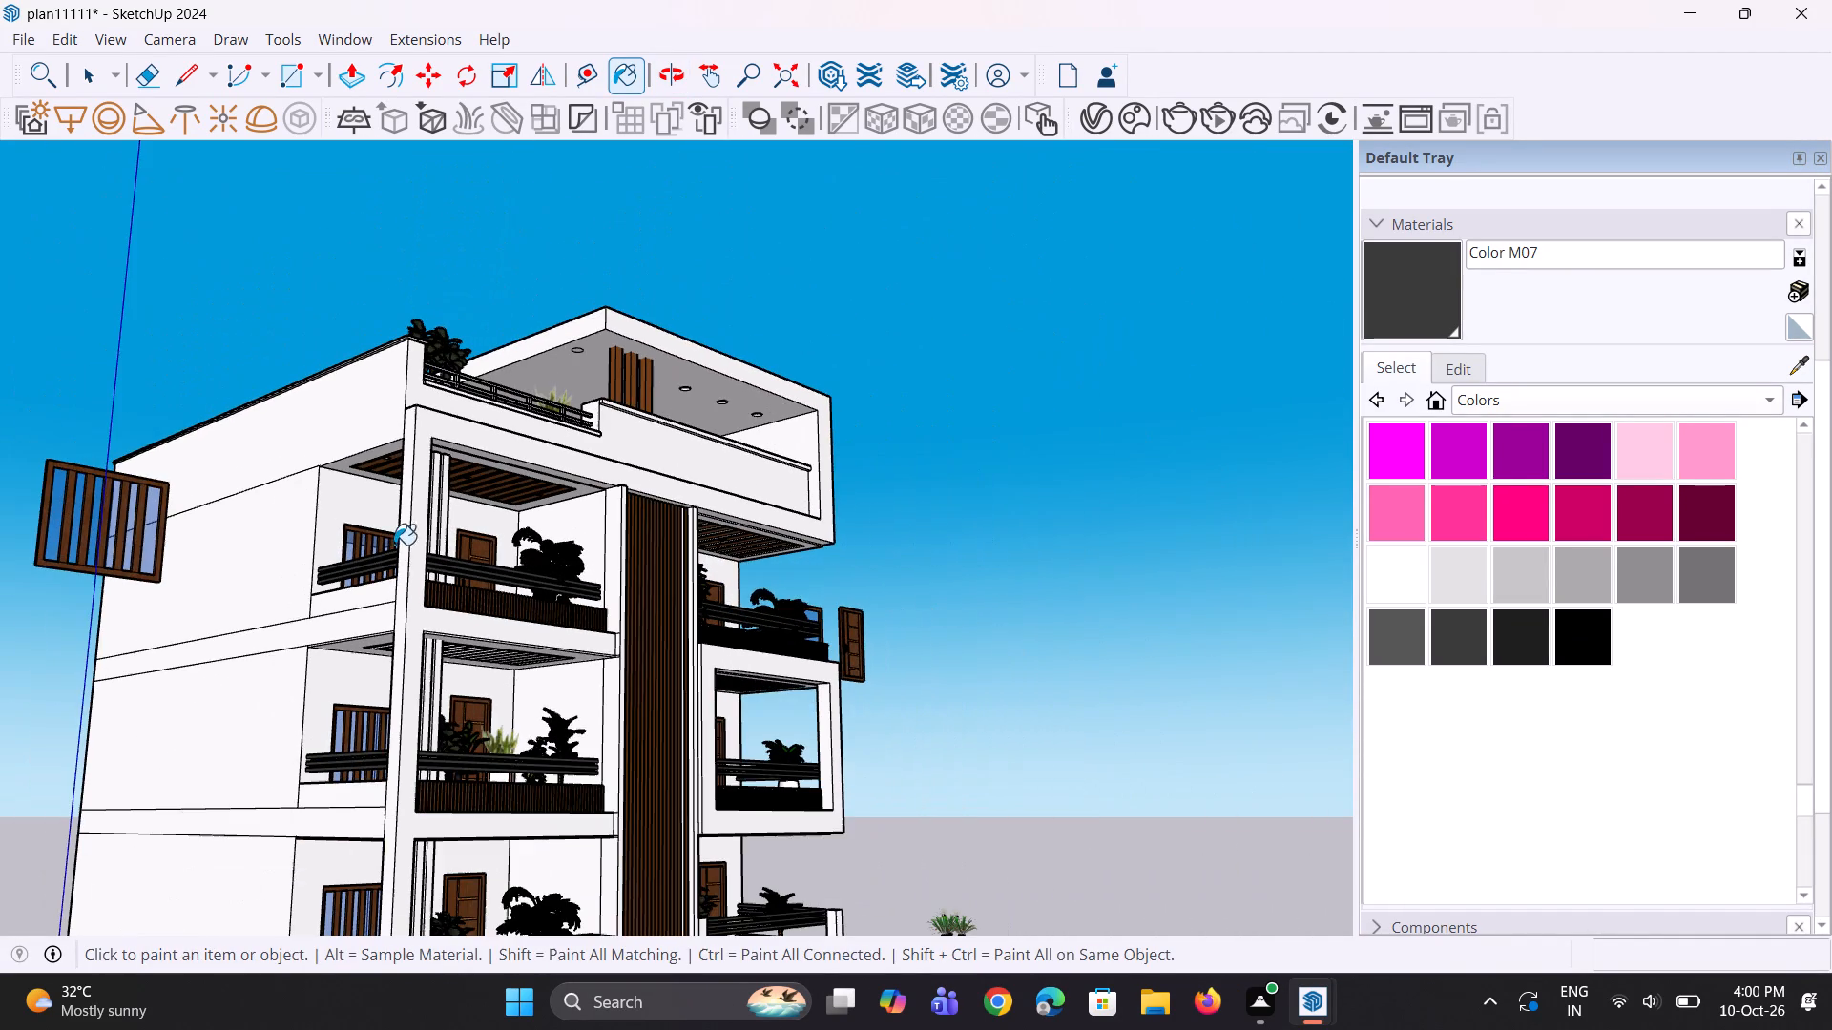
Paint the undersides of the three side rails on the lower left balcony with Color M07.
scroll(409, 759, "up", 14)
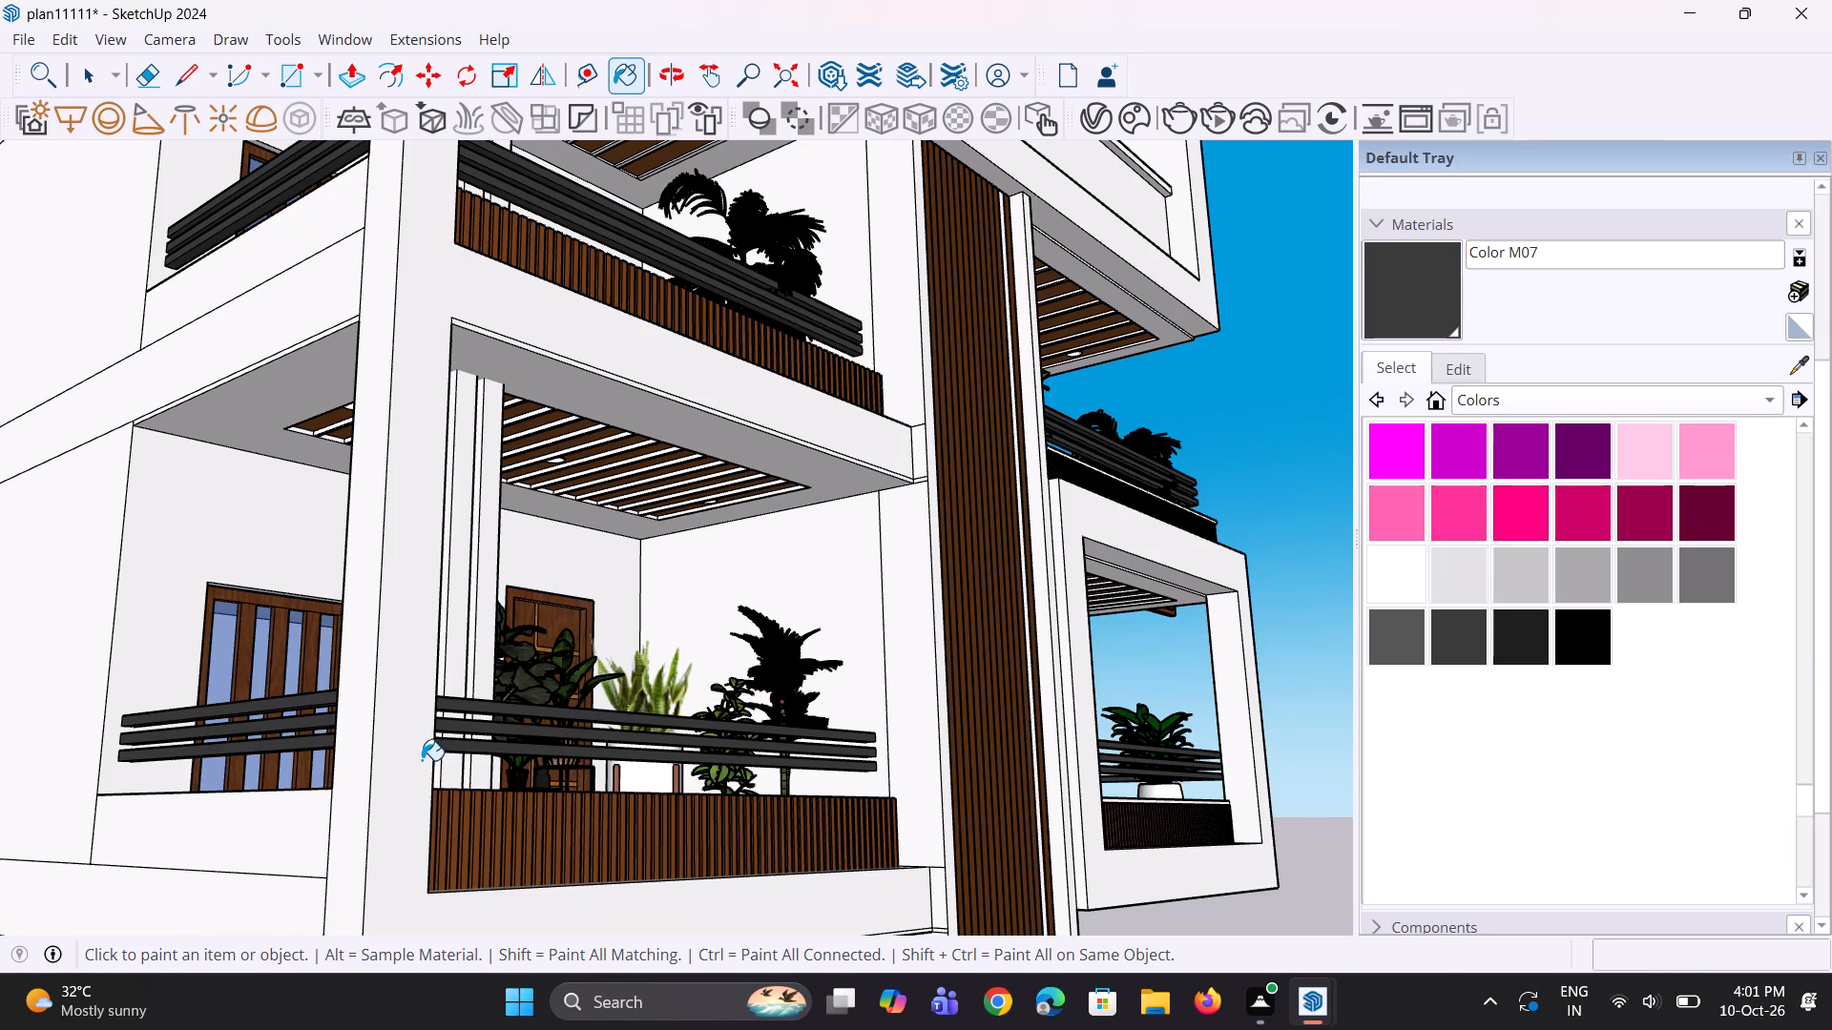
scroll(384, 696, "down", 5)
middle_click_drag(378, 746, 510, 574)
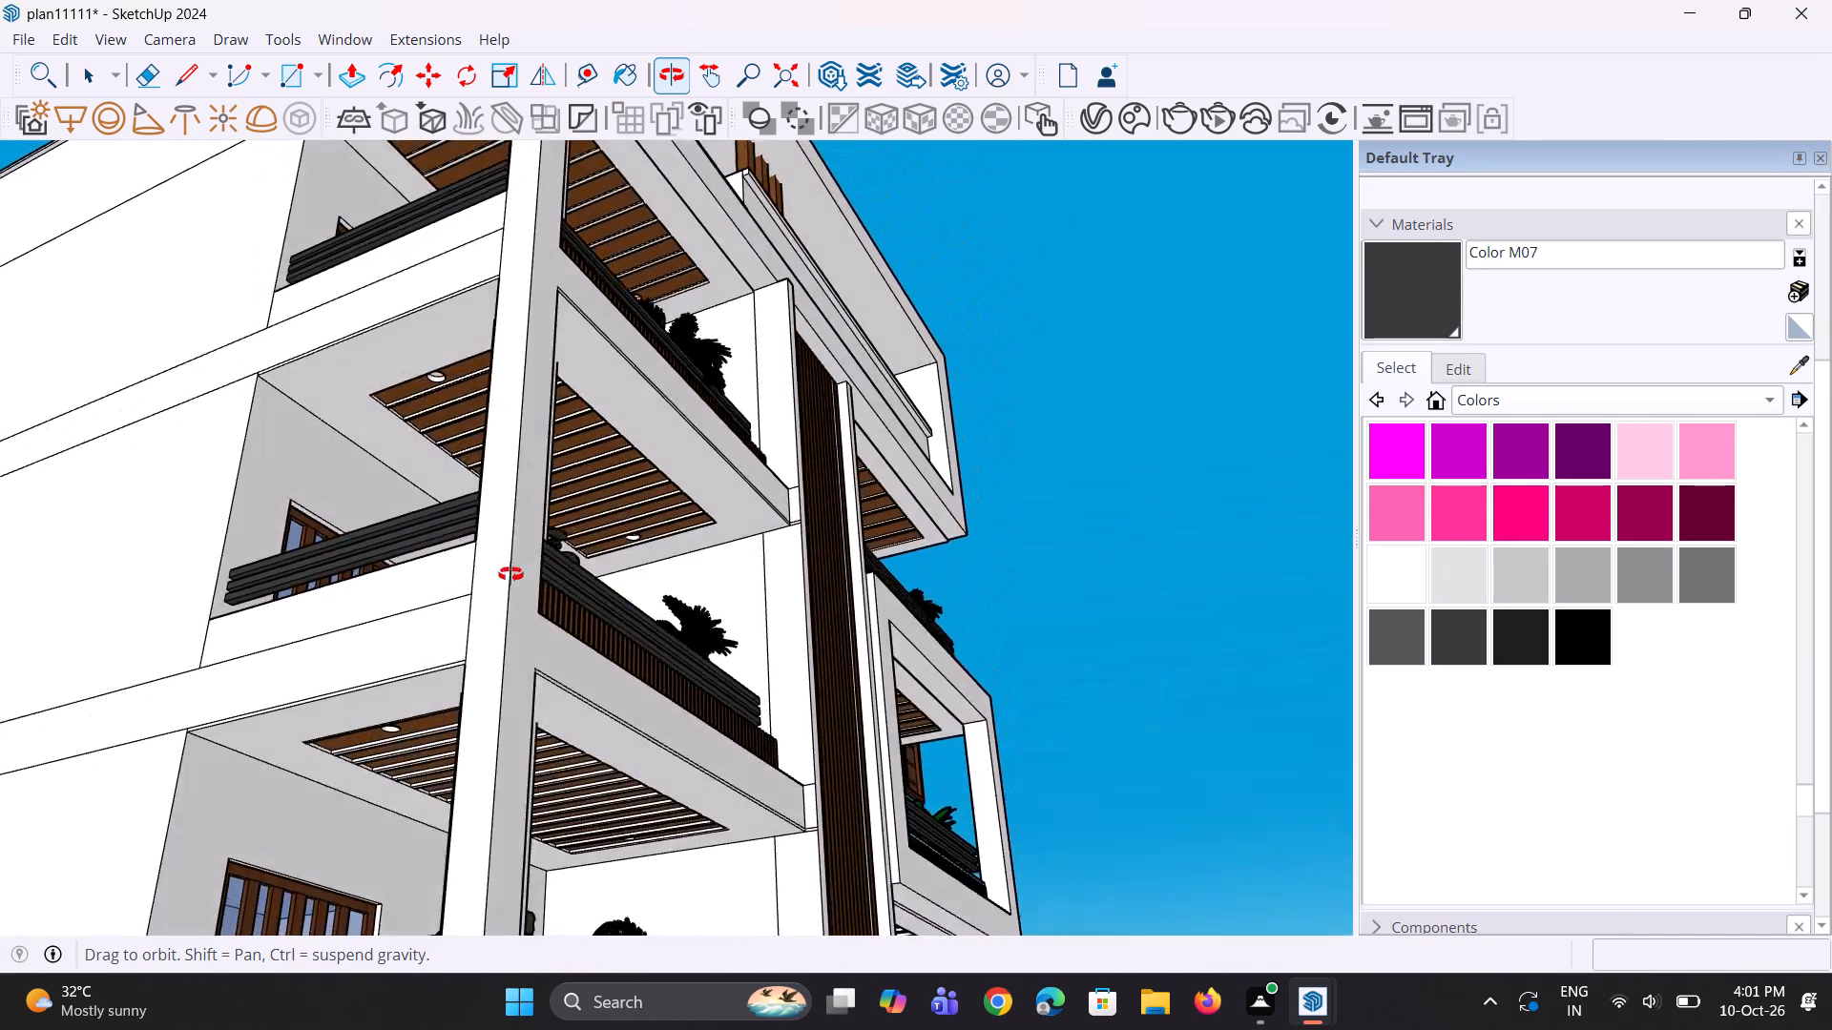
middle_click_drag(510, 574, 556, 489)
scroll(479, 690, "up", 11)
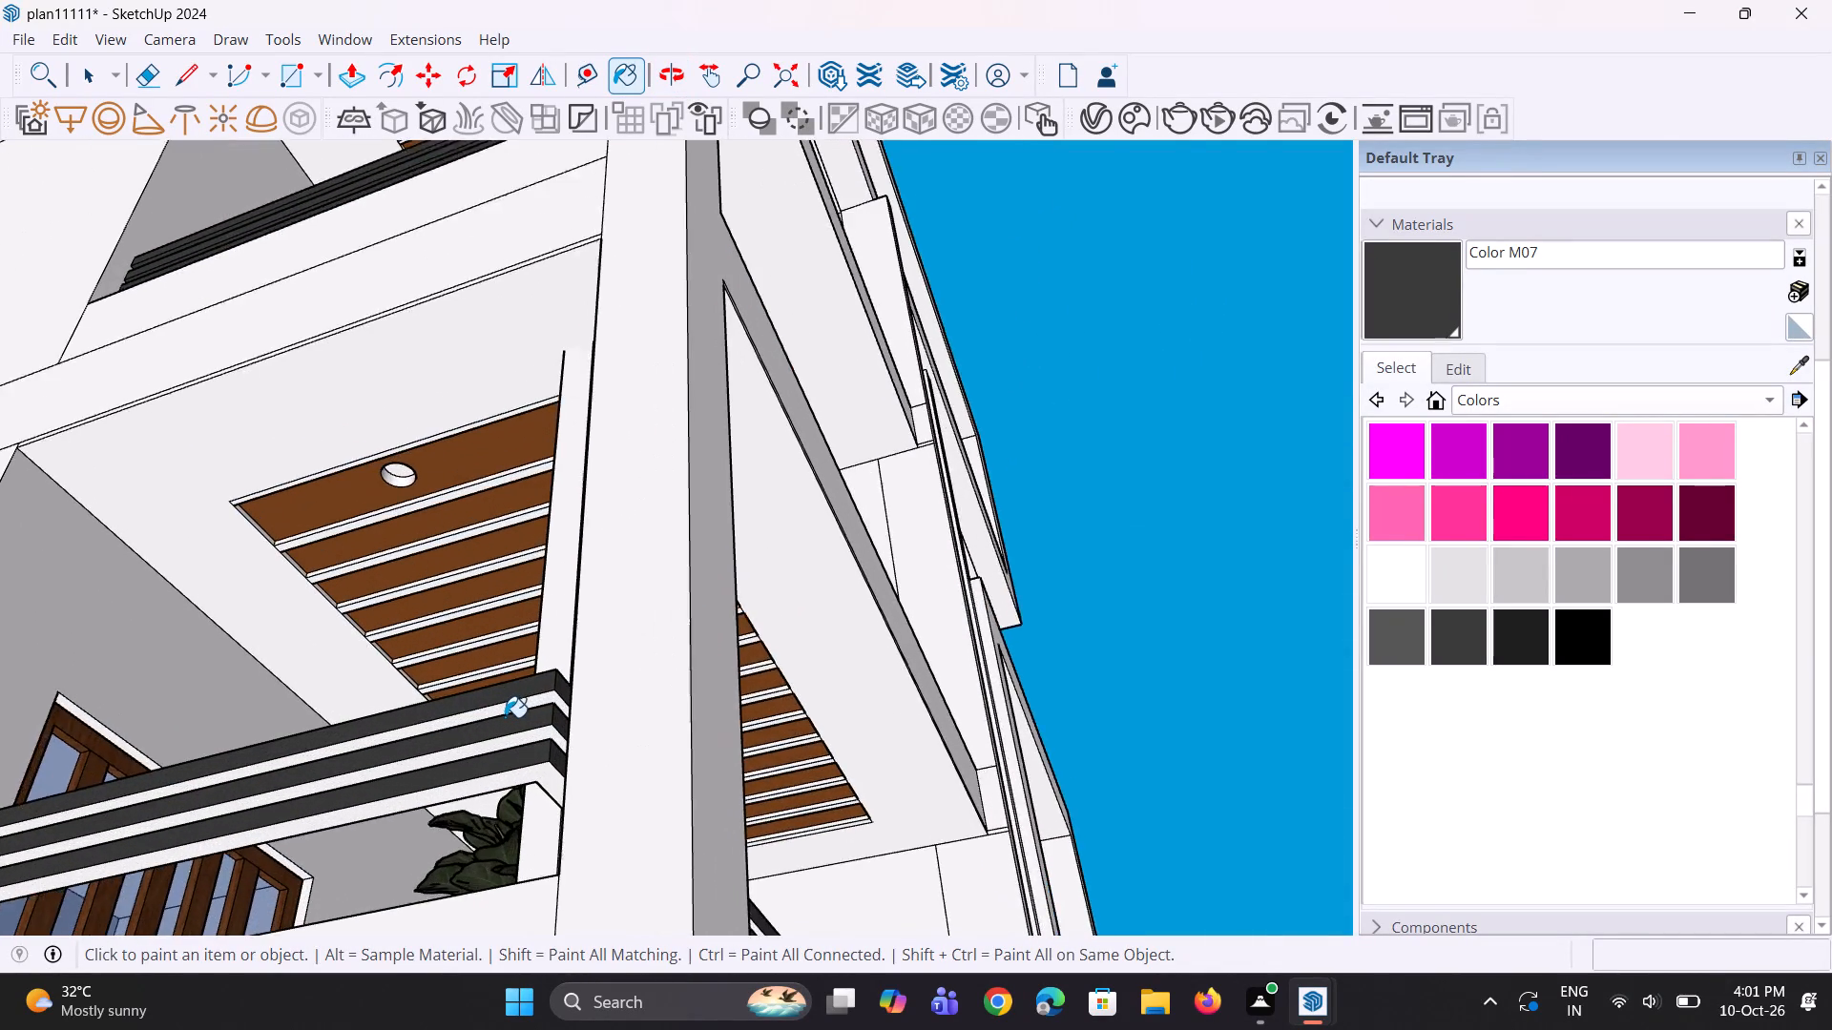
scroll(505, 717, "up", 1)
left_click(556, 695)
left_click(558, 739)
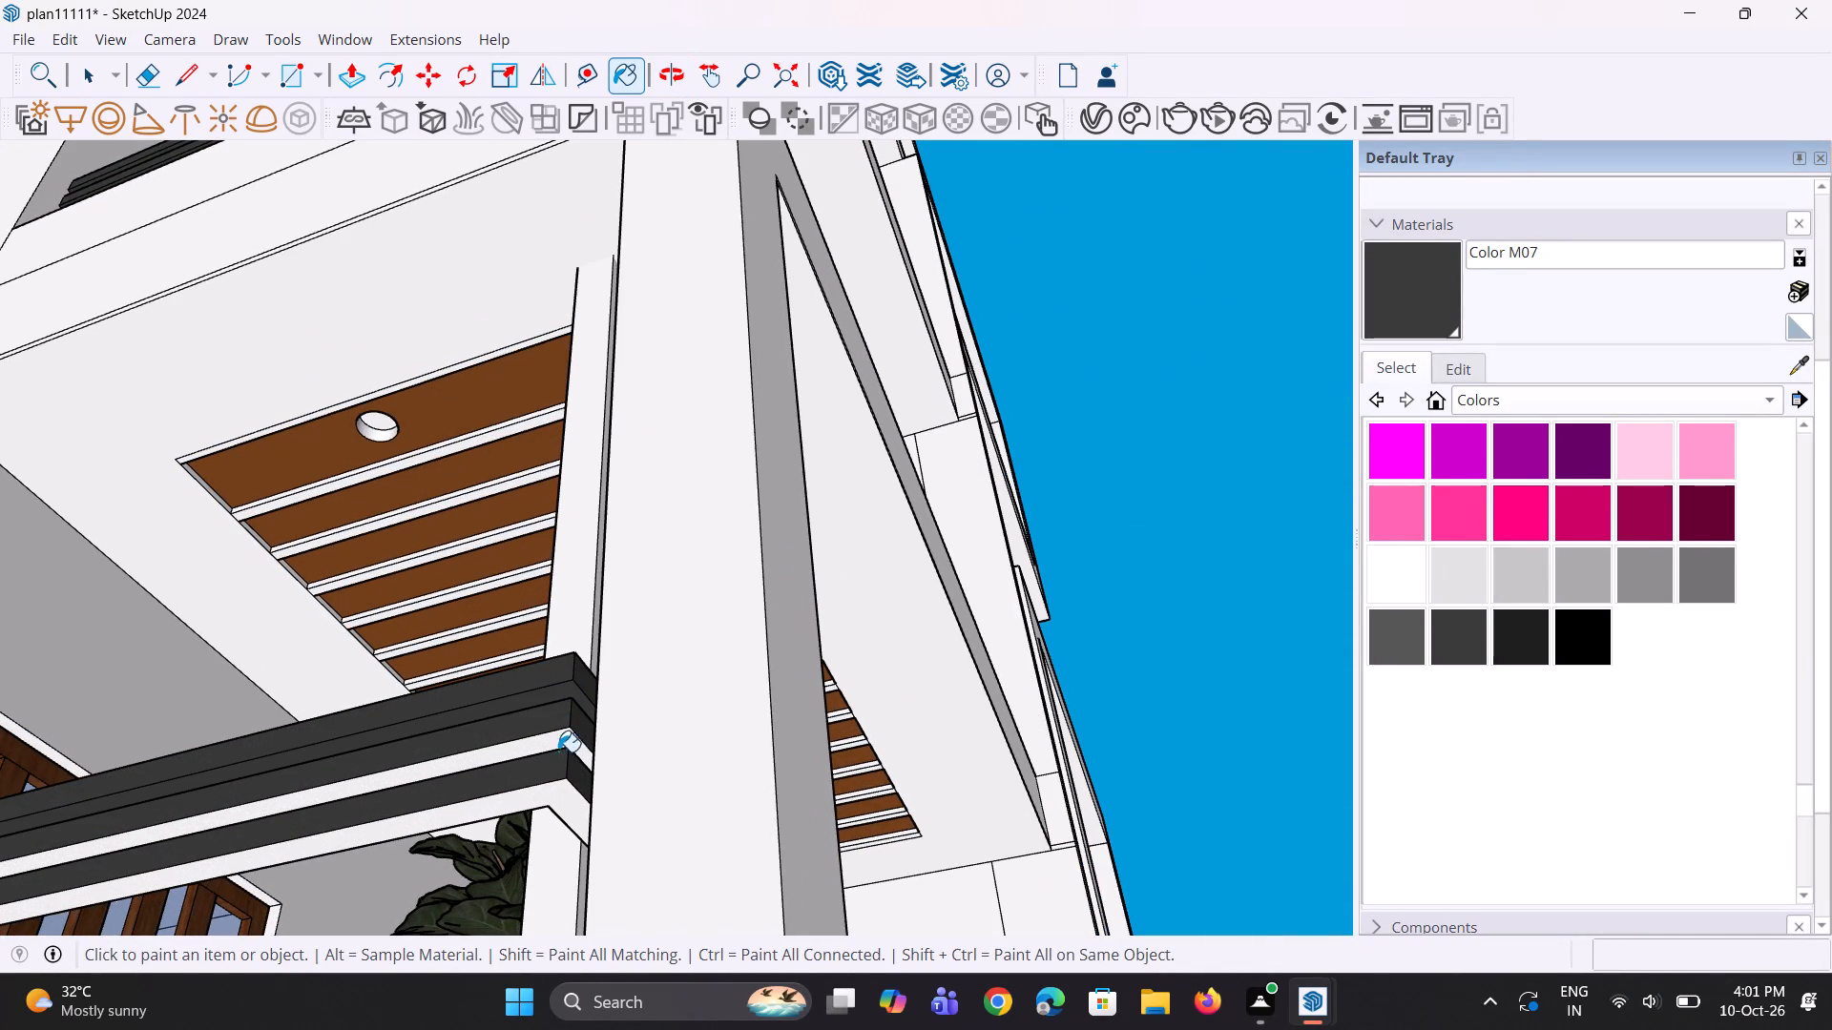
left_click(559, 803)
Apply Color M07 to the front rails of the lower left balcony from below.
scroll(530, 786, "down", 8)
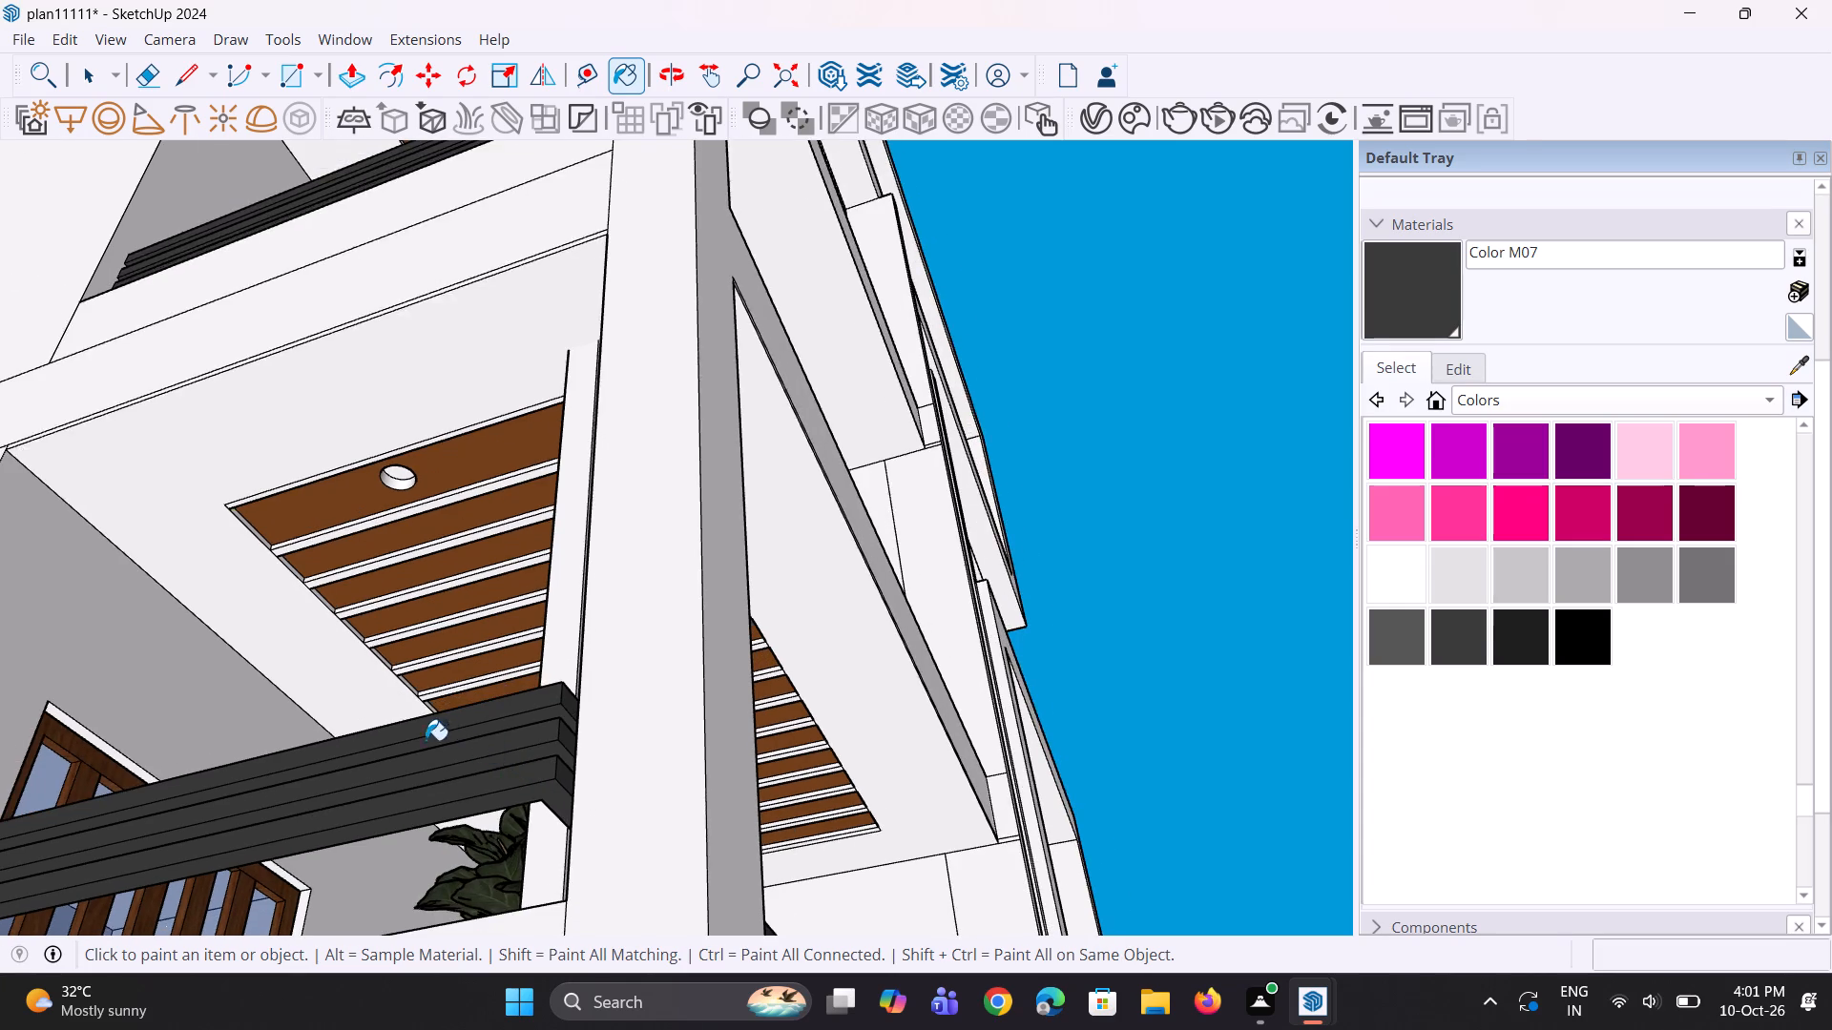
scroll(409, 730, "down", 4)
scroll(595, 890, "up", 9)
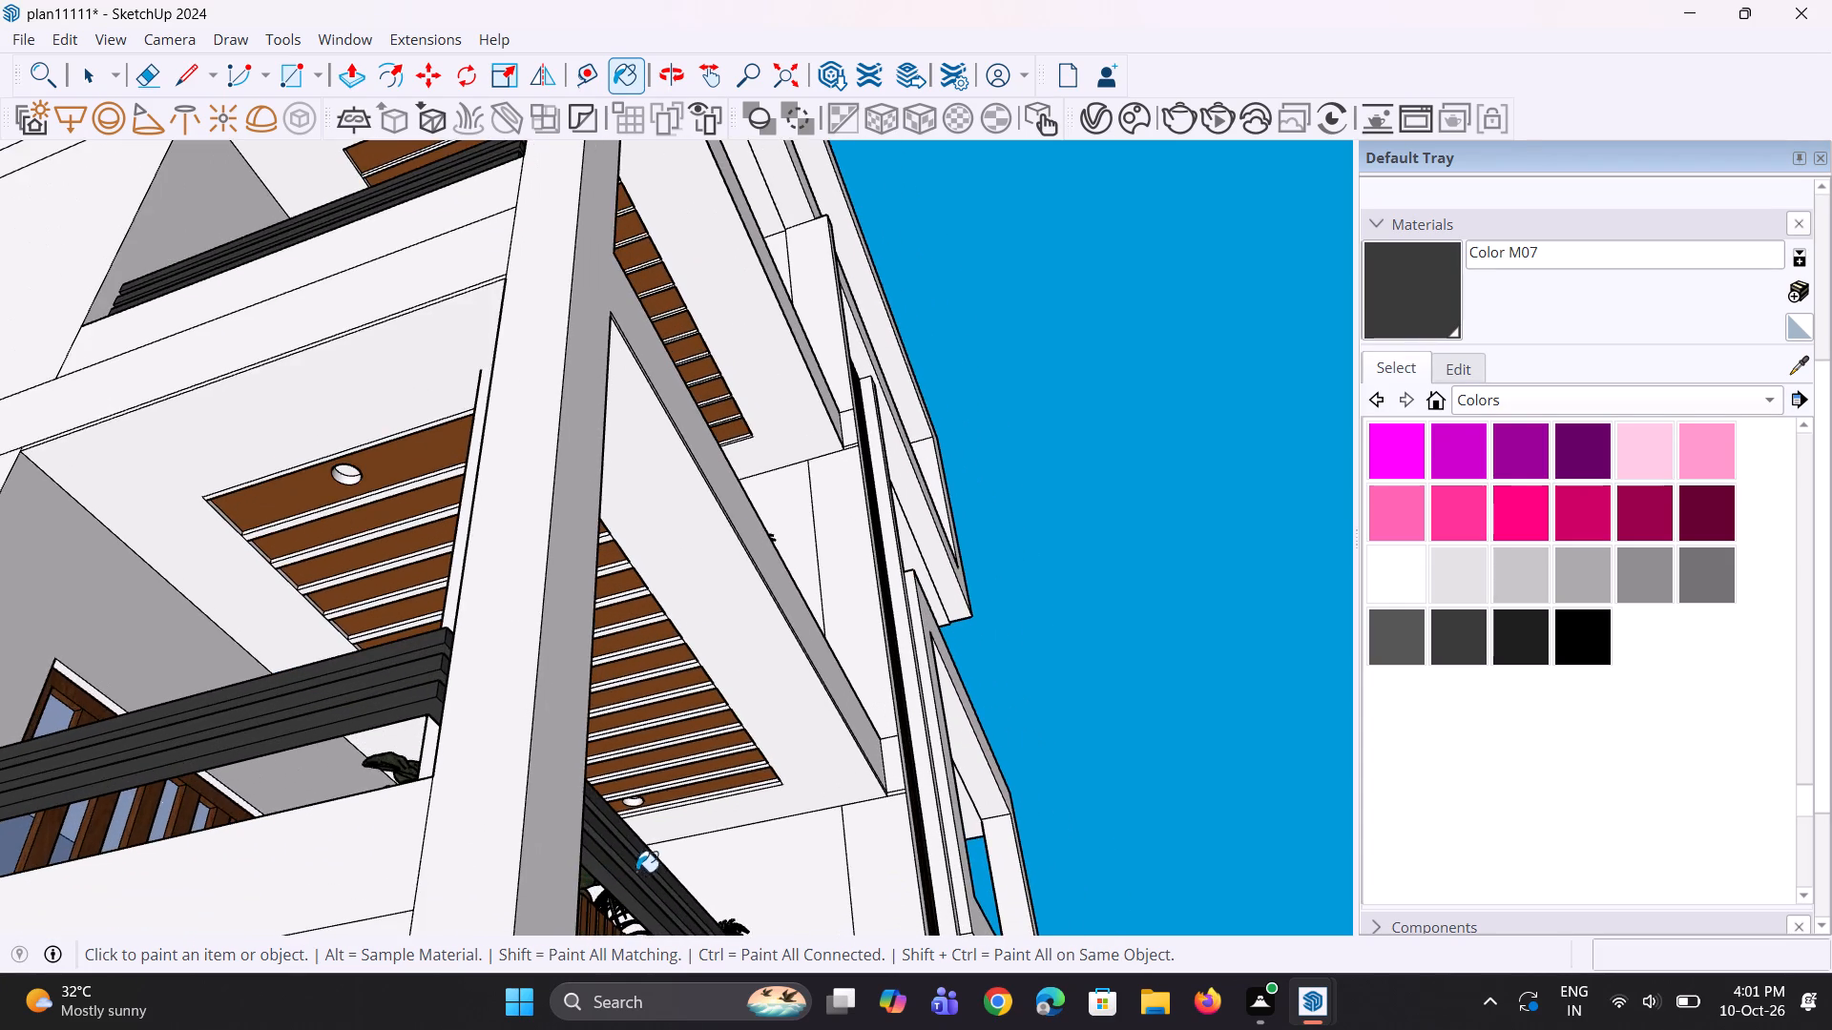
scroll(638, 865, "up", 10)
left_click(636, 851)
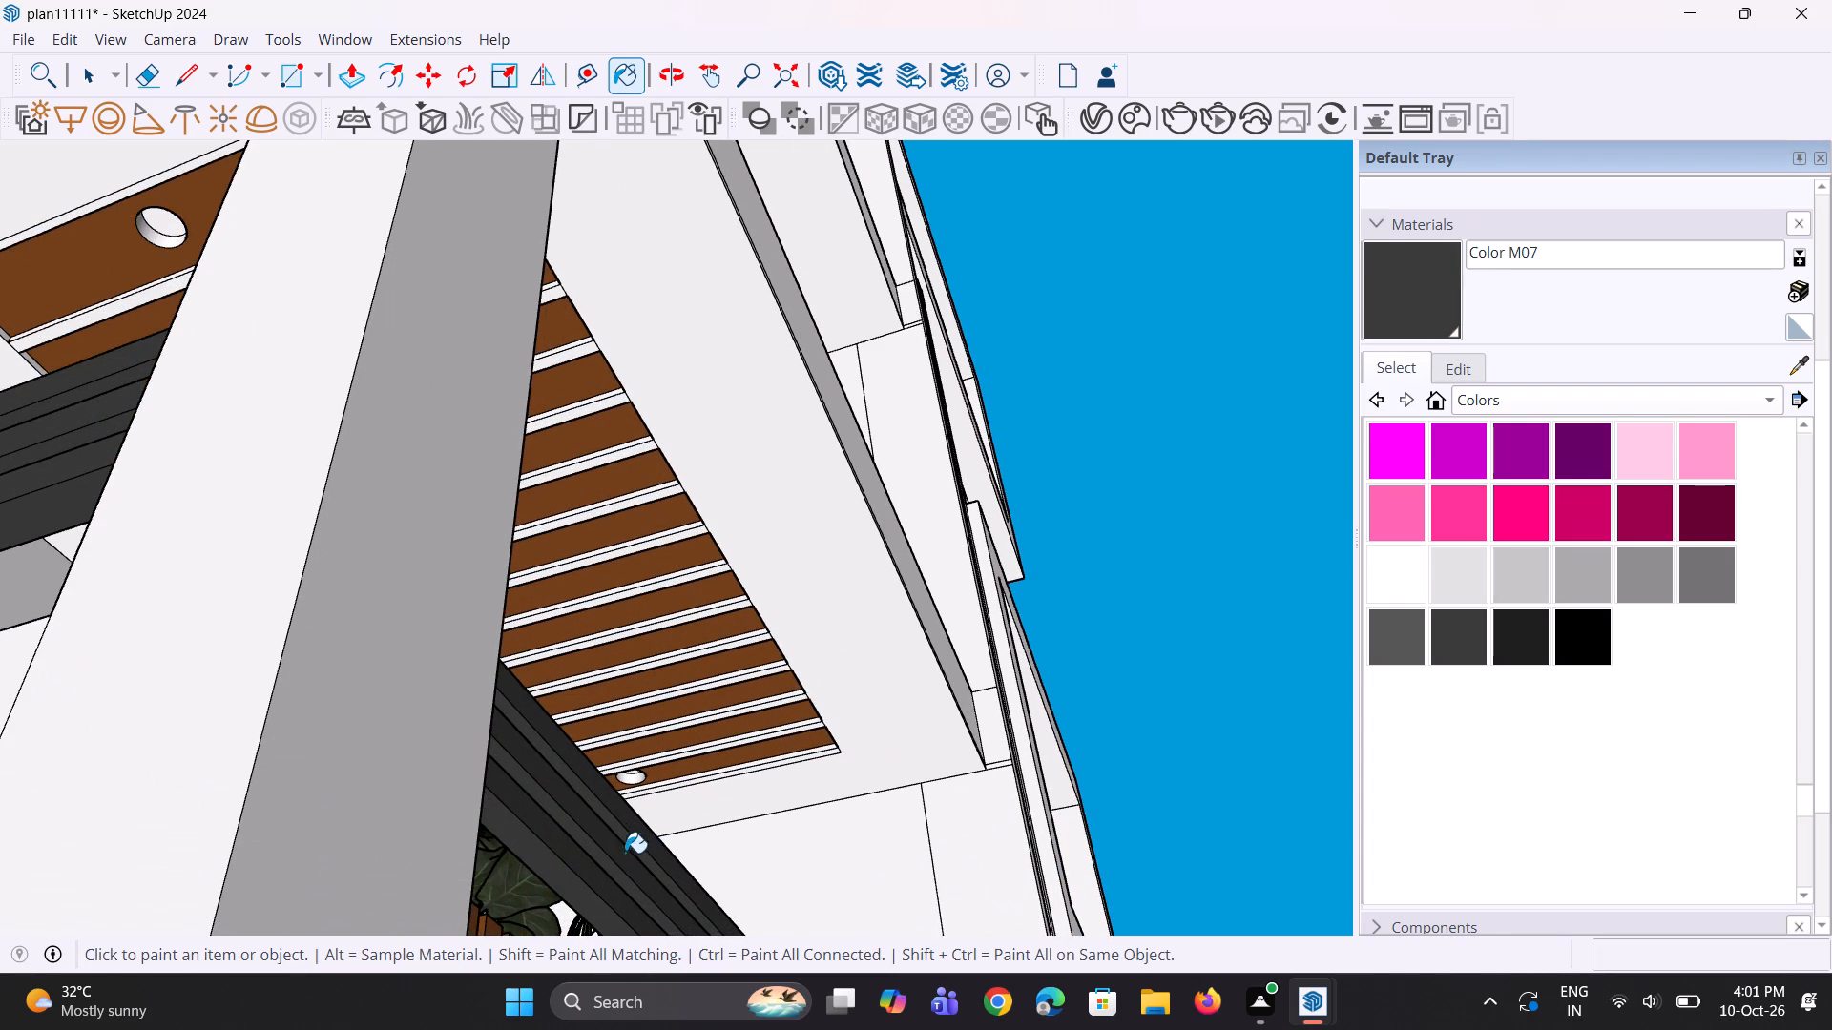
Paint the top and front faces of the roof terrace railing's upper rail with Color M07.
scroll(480, 837, "down", 9)
middle_click_drag(684, 625, 438, 749)
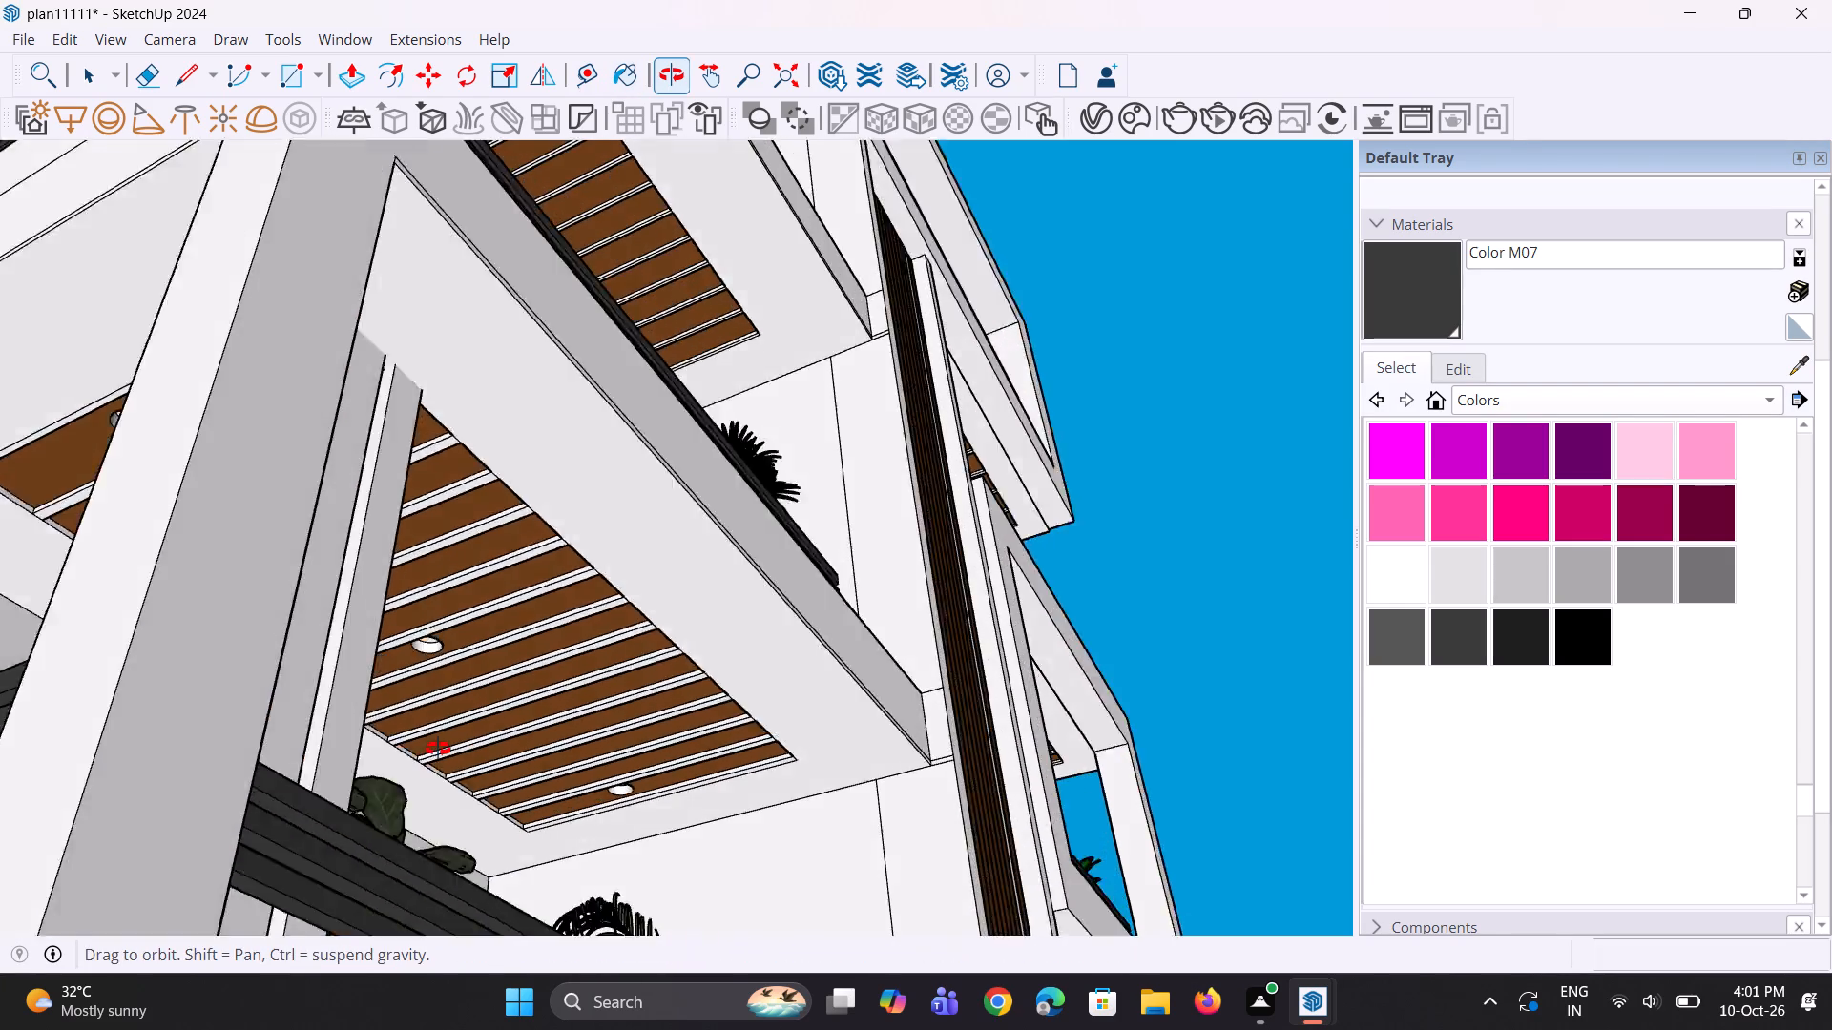
middle_click_drag(438, 749, 302, 800)
scroll(635, 559, "down", 4)
scroll(495, 590, "down", 5)
middle_click_drag(691, 497, 615, 609)
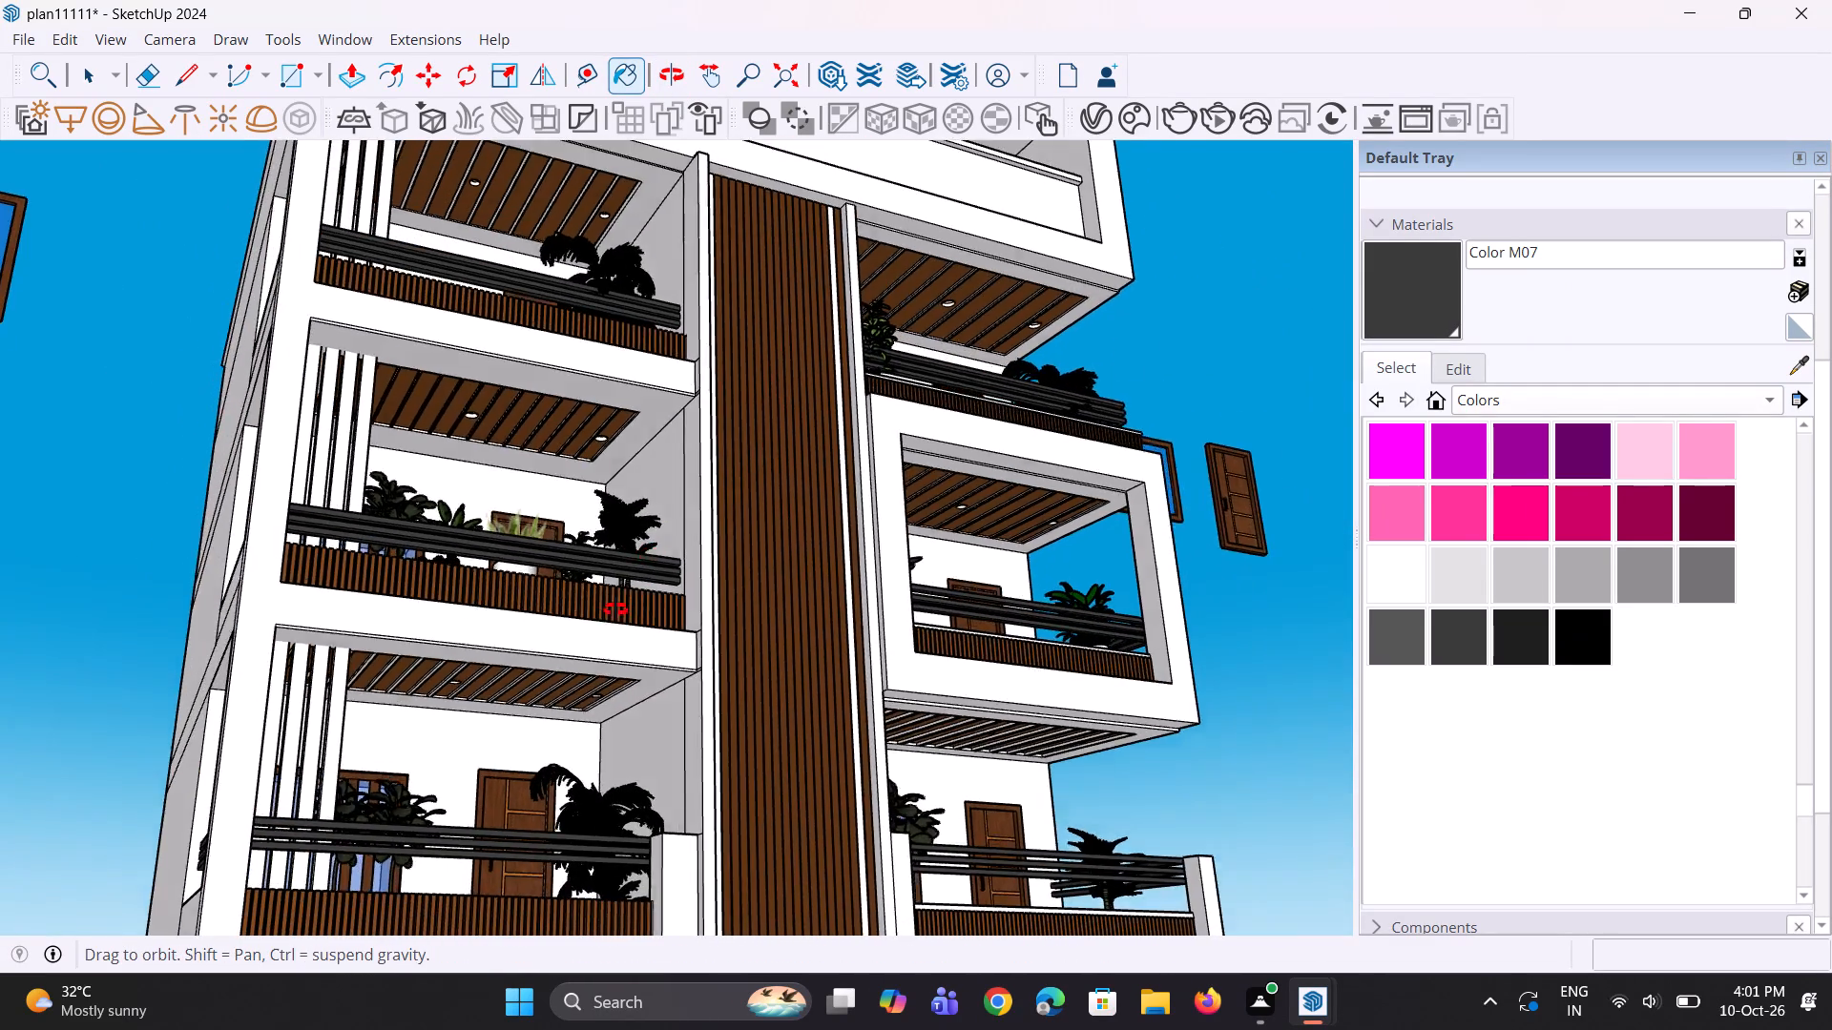
middle_click_drag(615, 609, 521, 703)
scroll(532, 697, "down", 7)
scroll(511, 376, "up", 1)
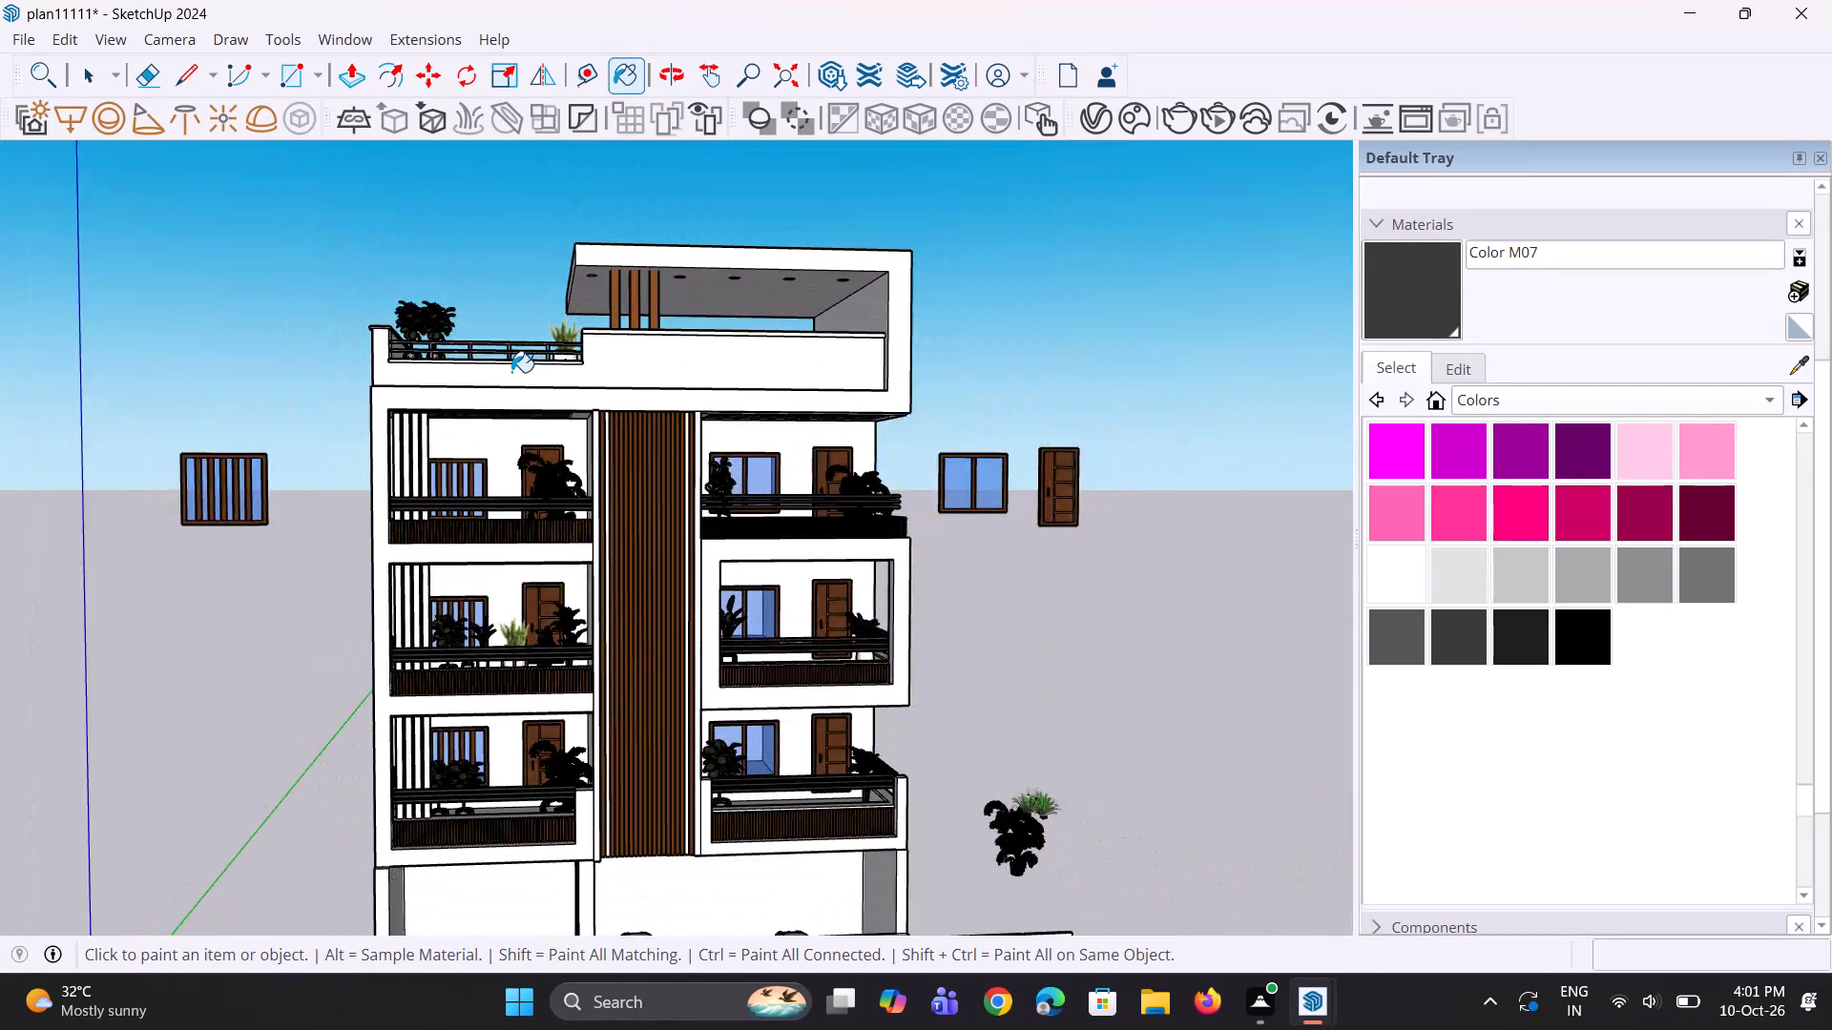
scroll(511, 372, "up", 2)
scroll(495, 295, "up", 12)
middle_click_drag(499, 428, 551, 561)
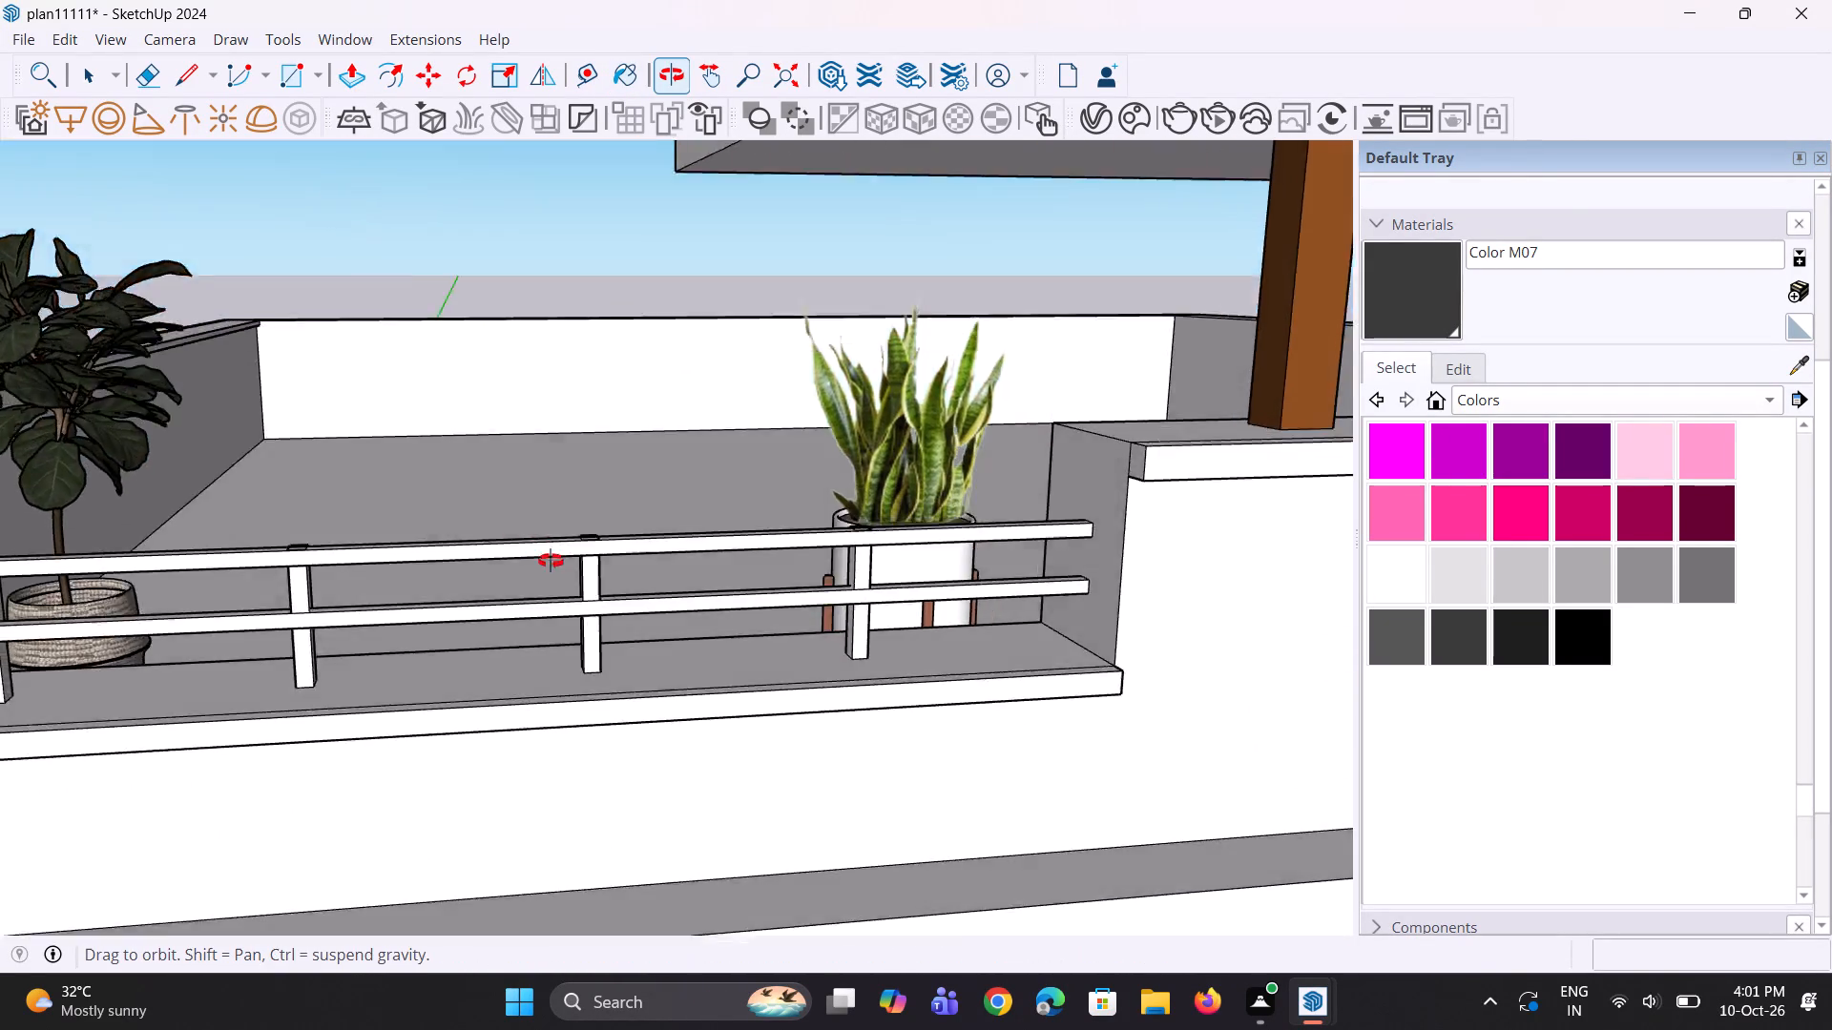
middle_click_drag(551, 561, 842, 711)
scroll(853, 621, "up", 3)
left_click(858, 621)
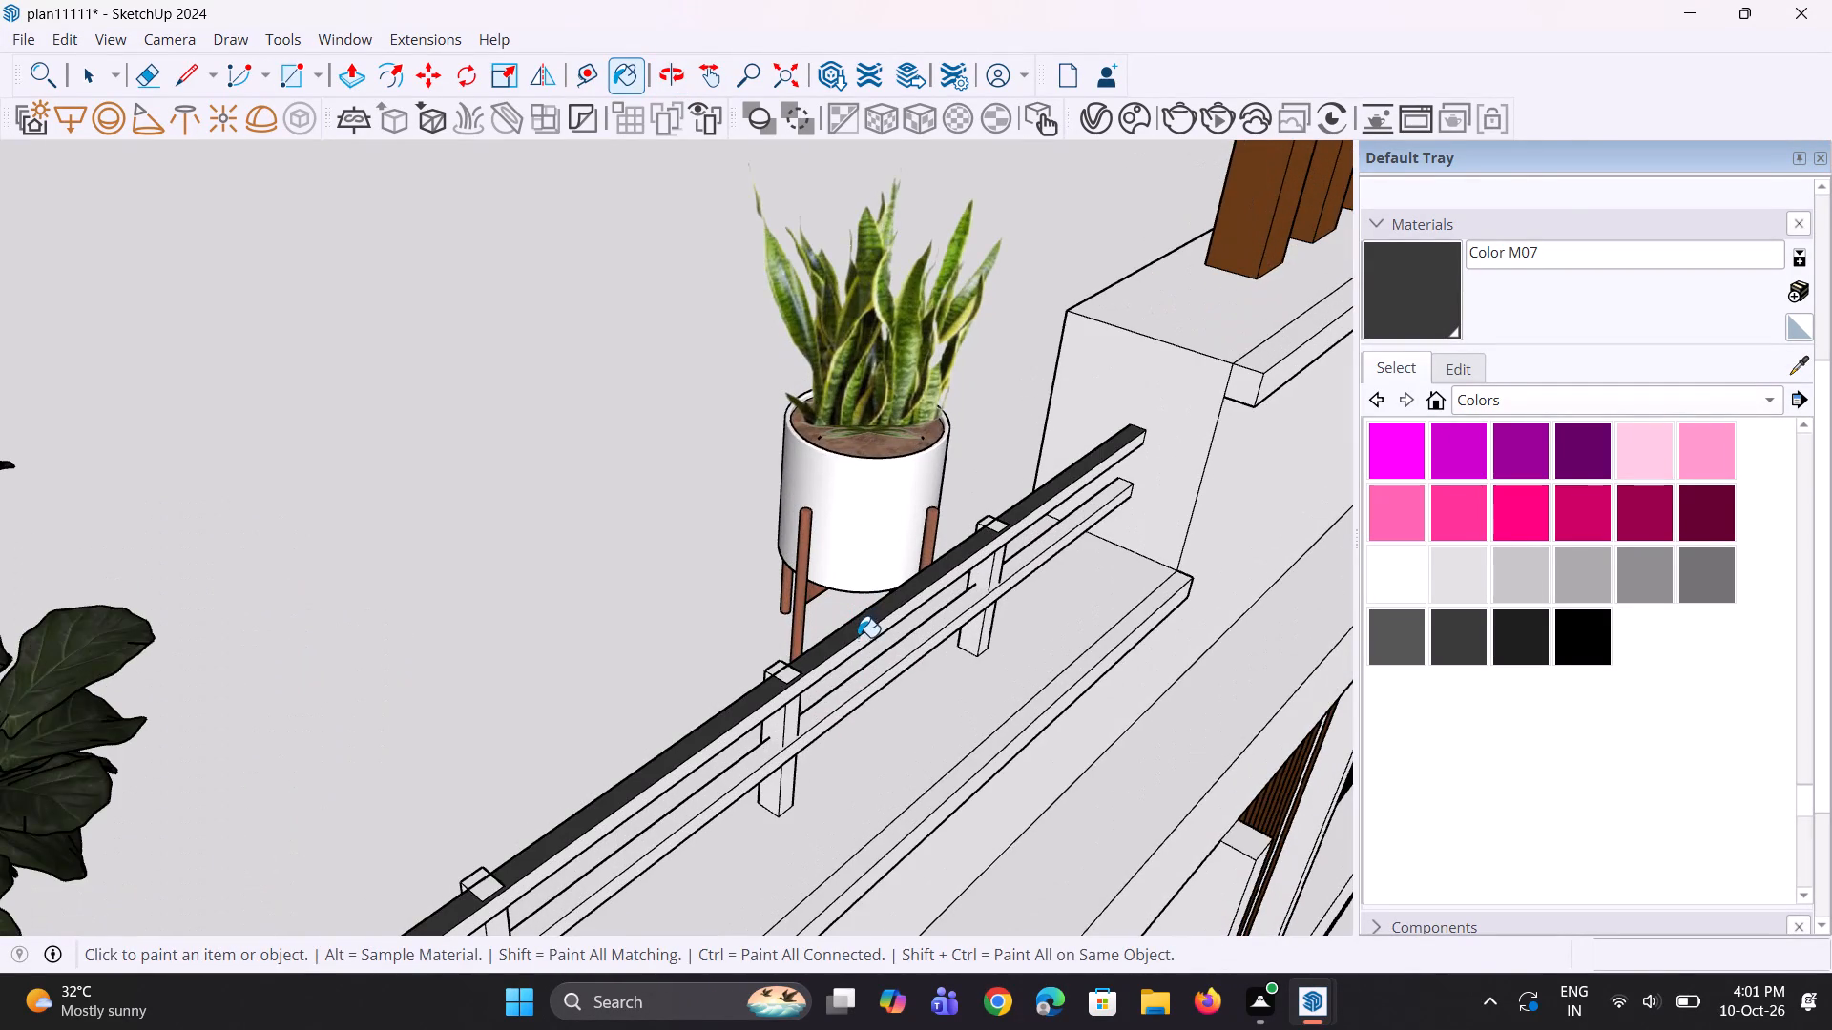
scroll(855, 644, "up", 2)
left_click(854, 648)
Paint the caps of the three terrace railing posts nearest the snake plant with Color M07.
left_click(767, 680)
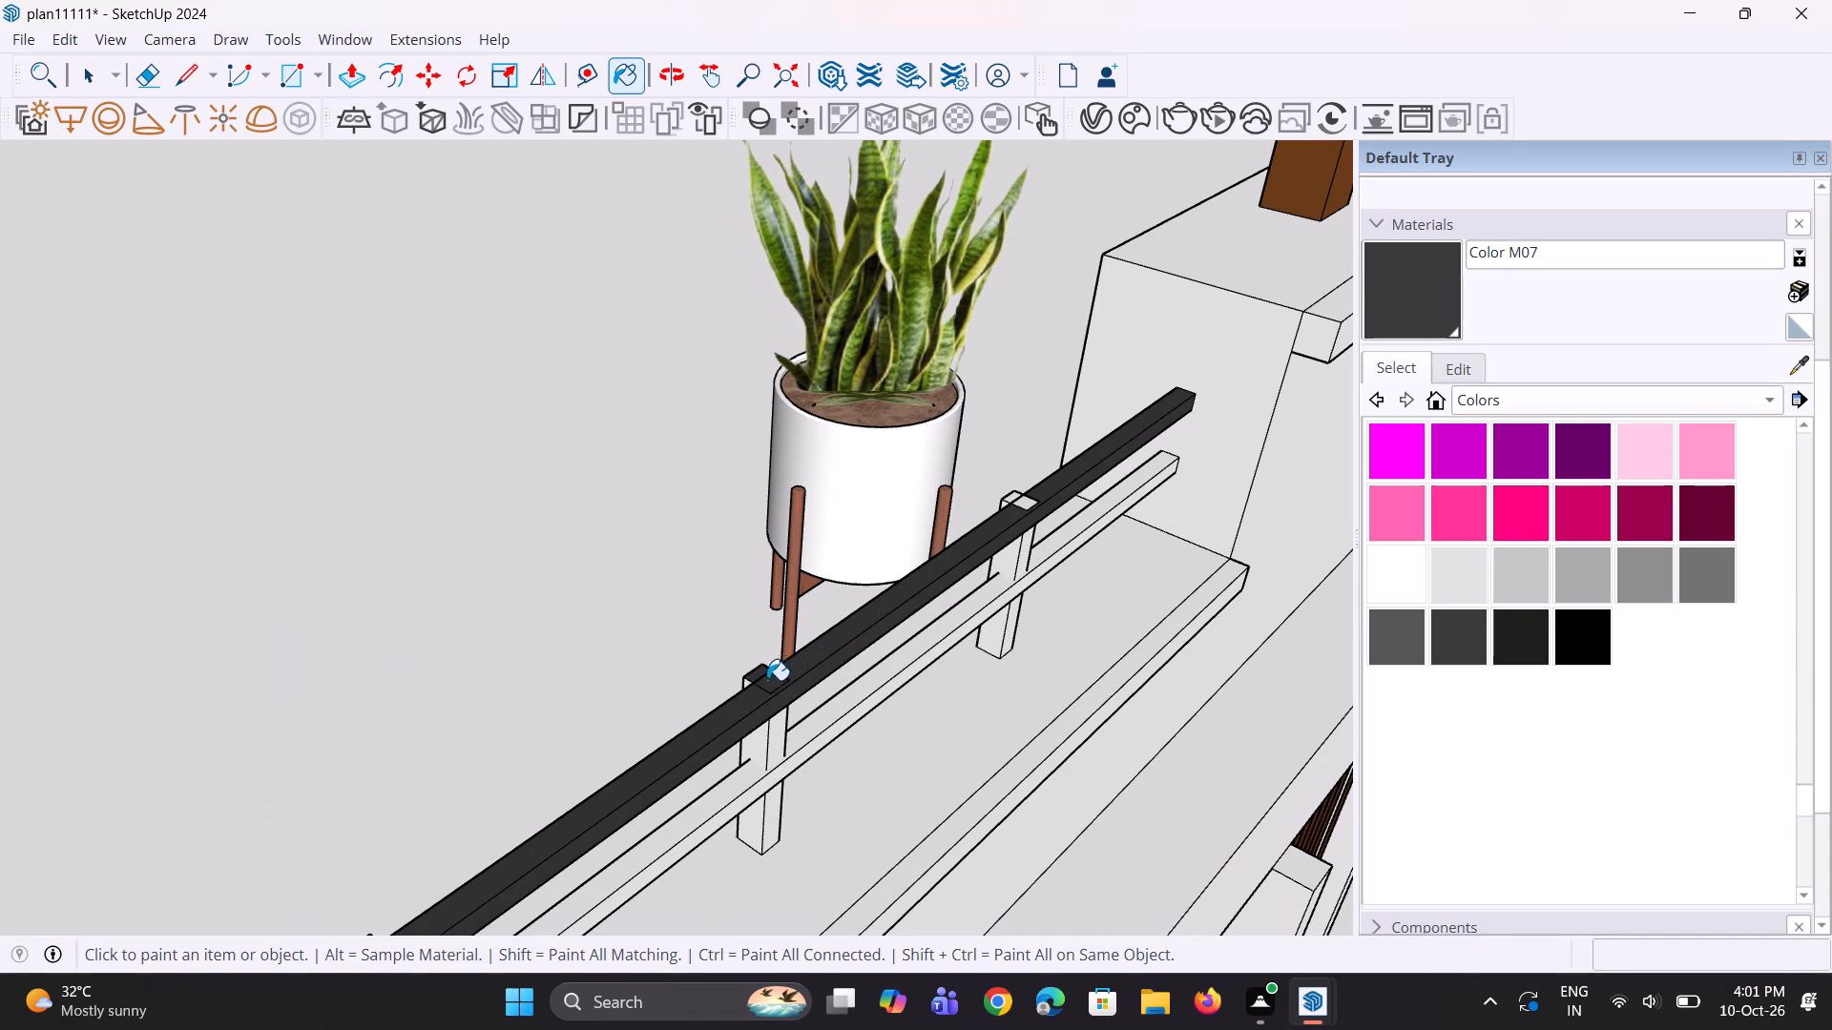
scroll(1019, 552, "up", 6)
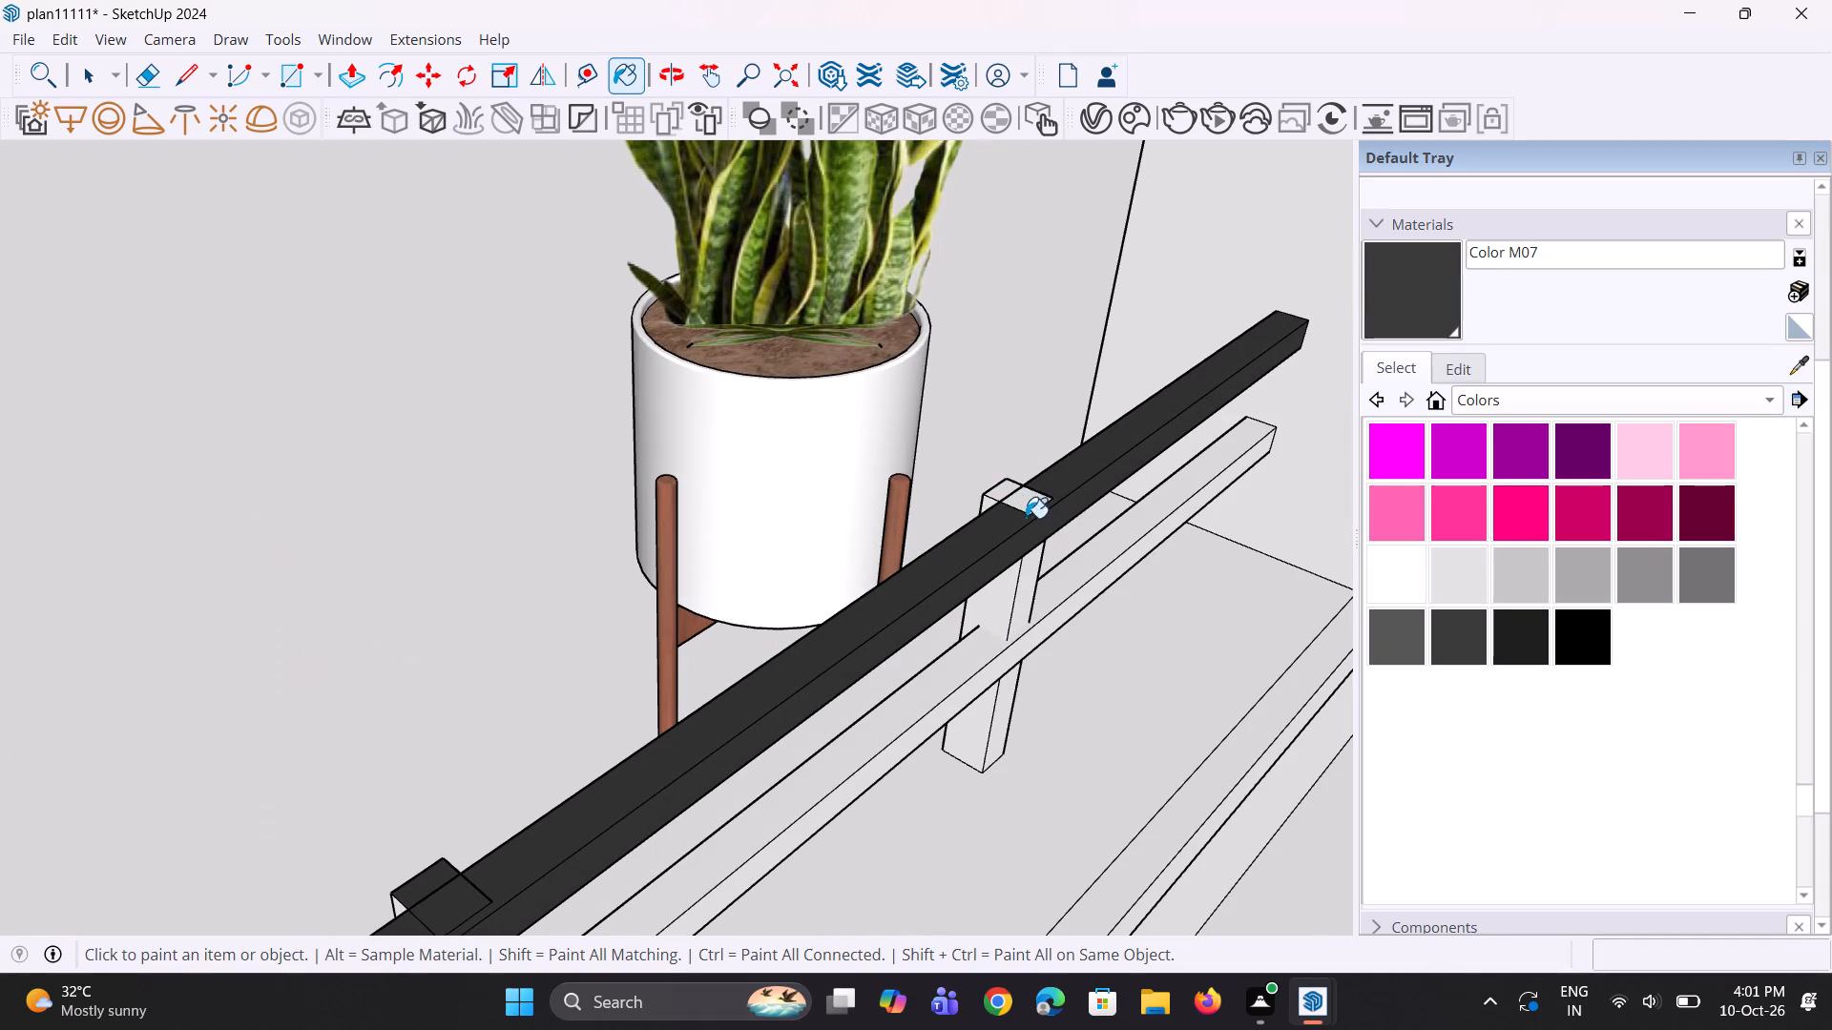
left_click(1023, 500)
scroll(1004, 486, "down", 9)
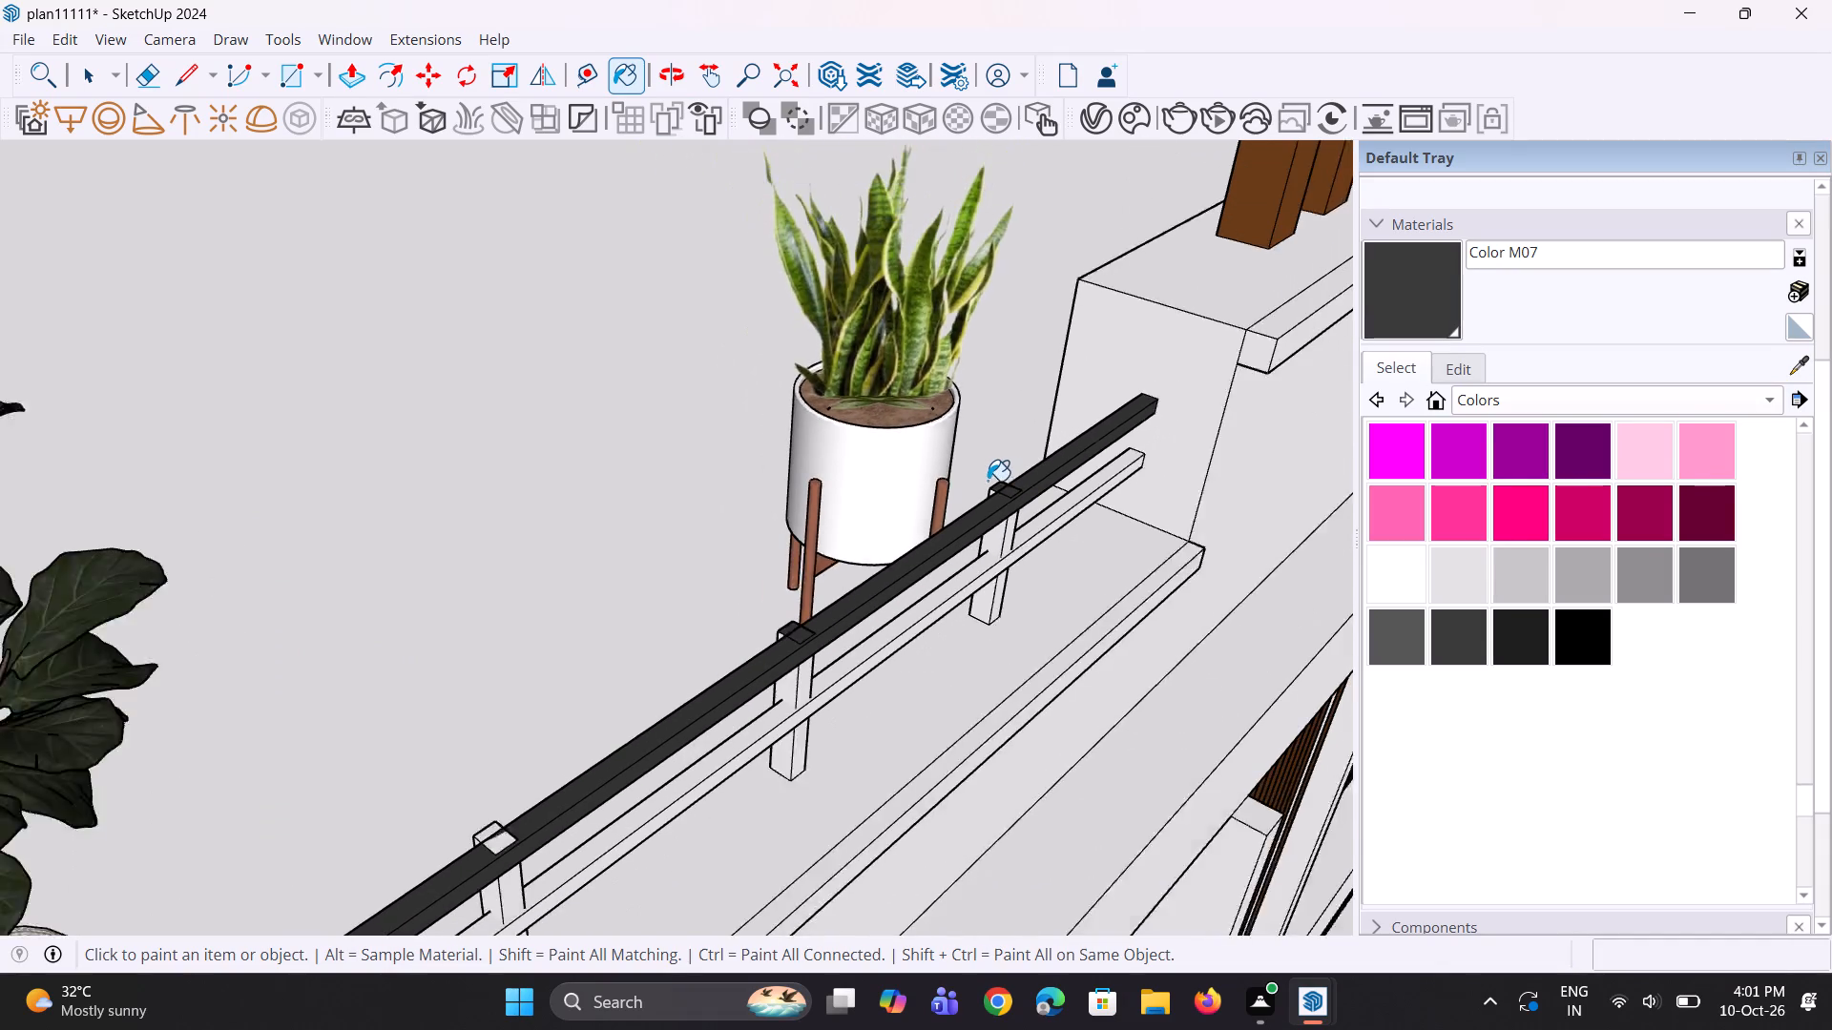
scroll(669, 722, "up", 12)
left_click(658, 721)
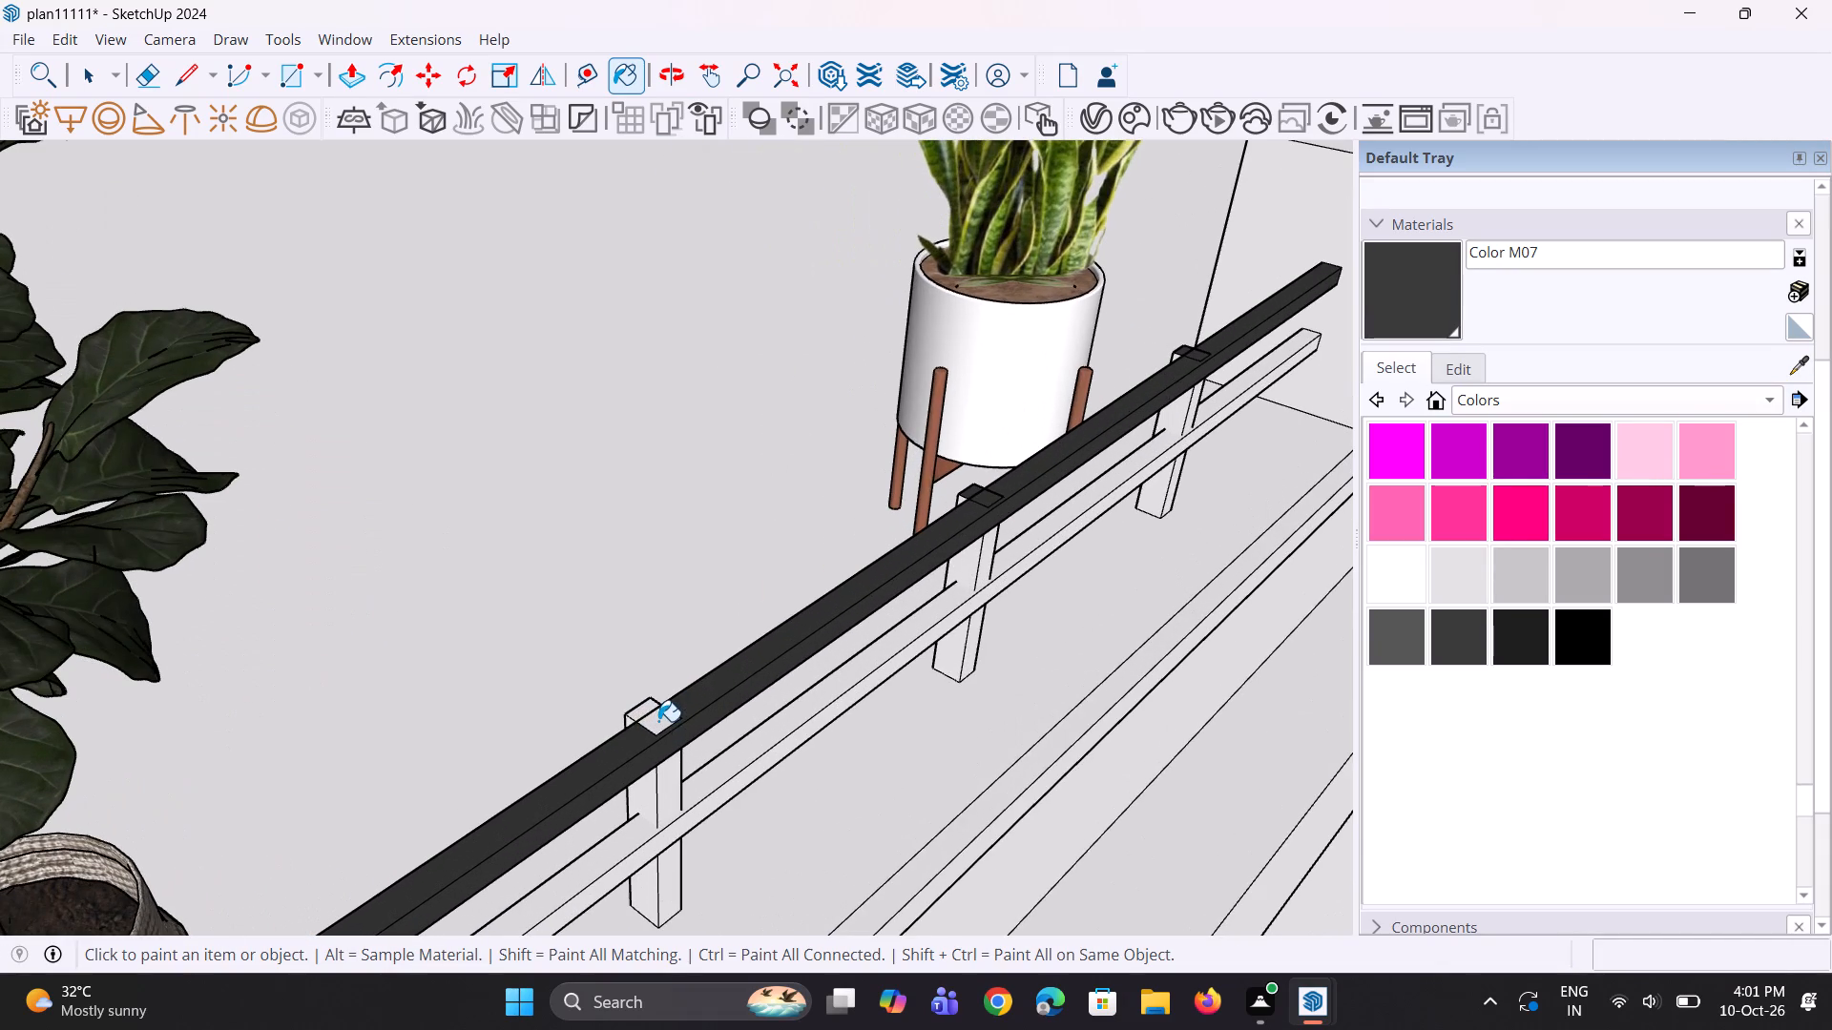
Paint the third post's two visible faces and the lower terrace rail's top and front faces with Color M07.
left_click(670, 762)
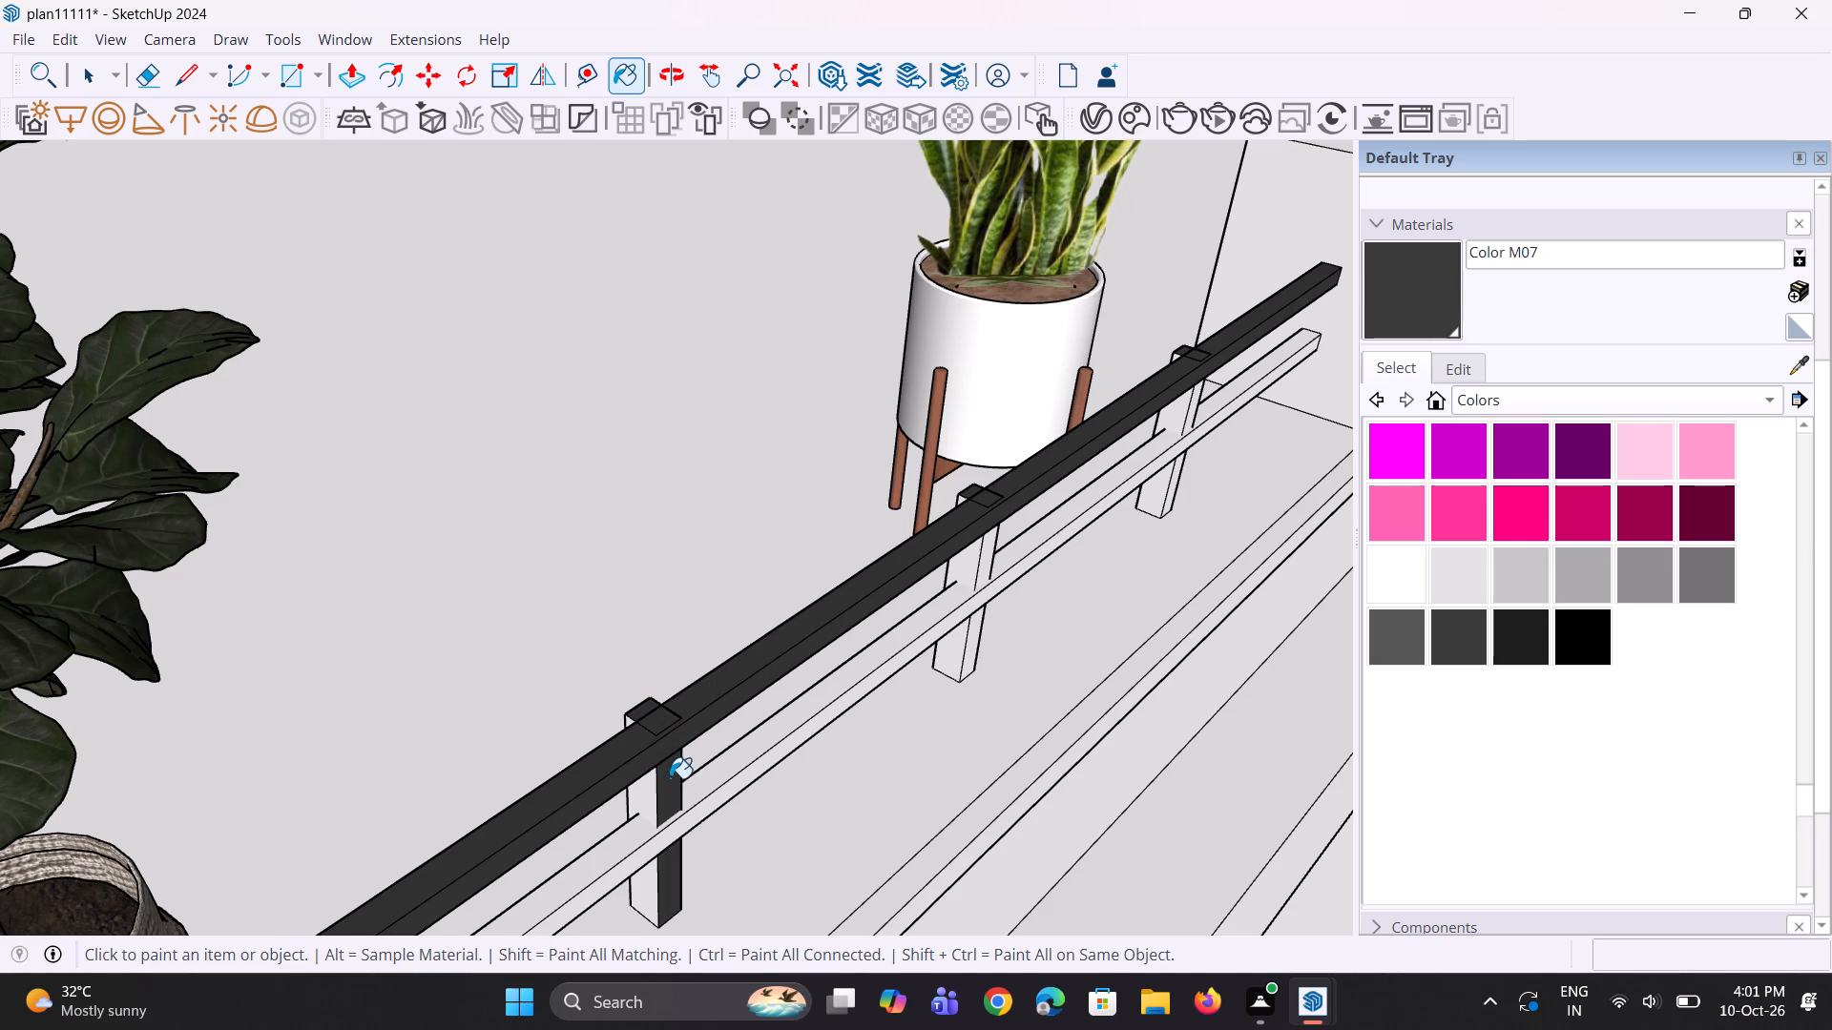
left_click(648, 795)
left_click(634, 835)
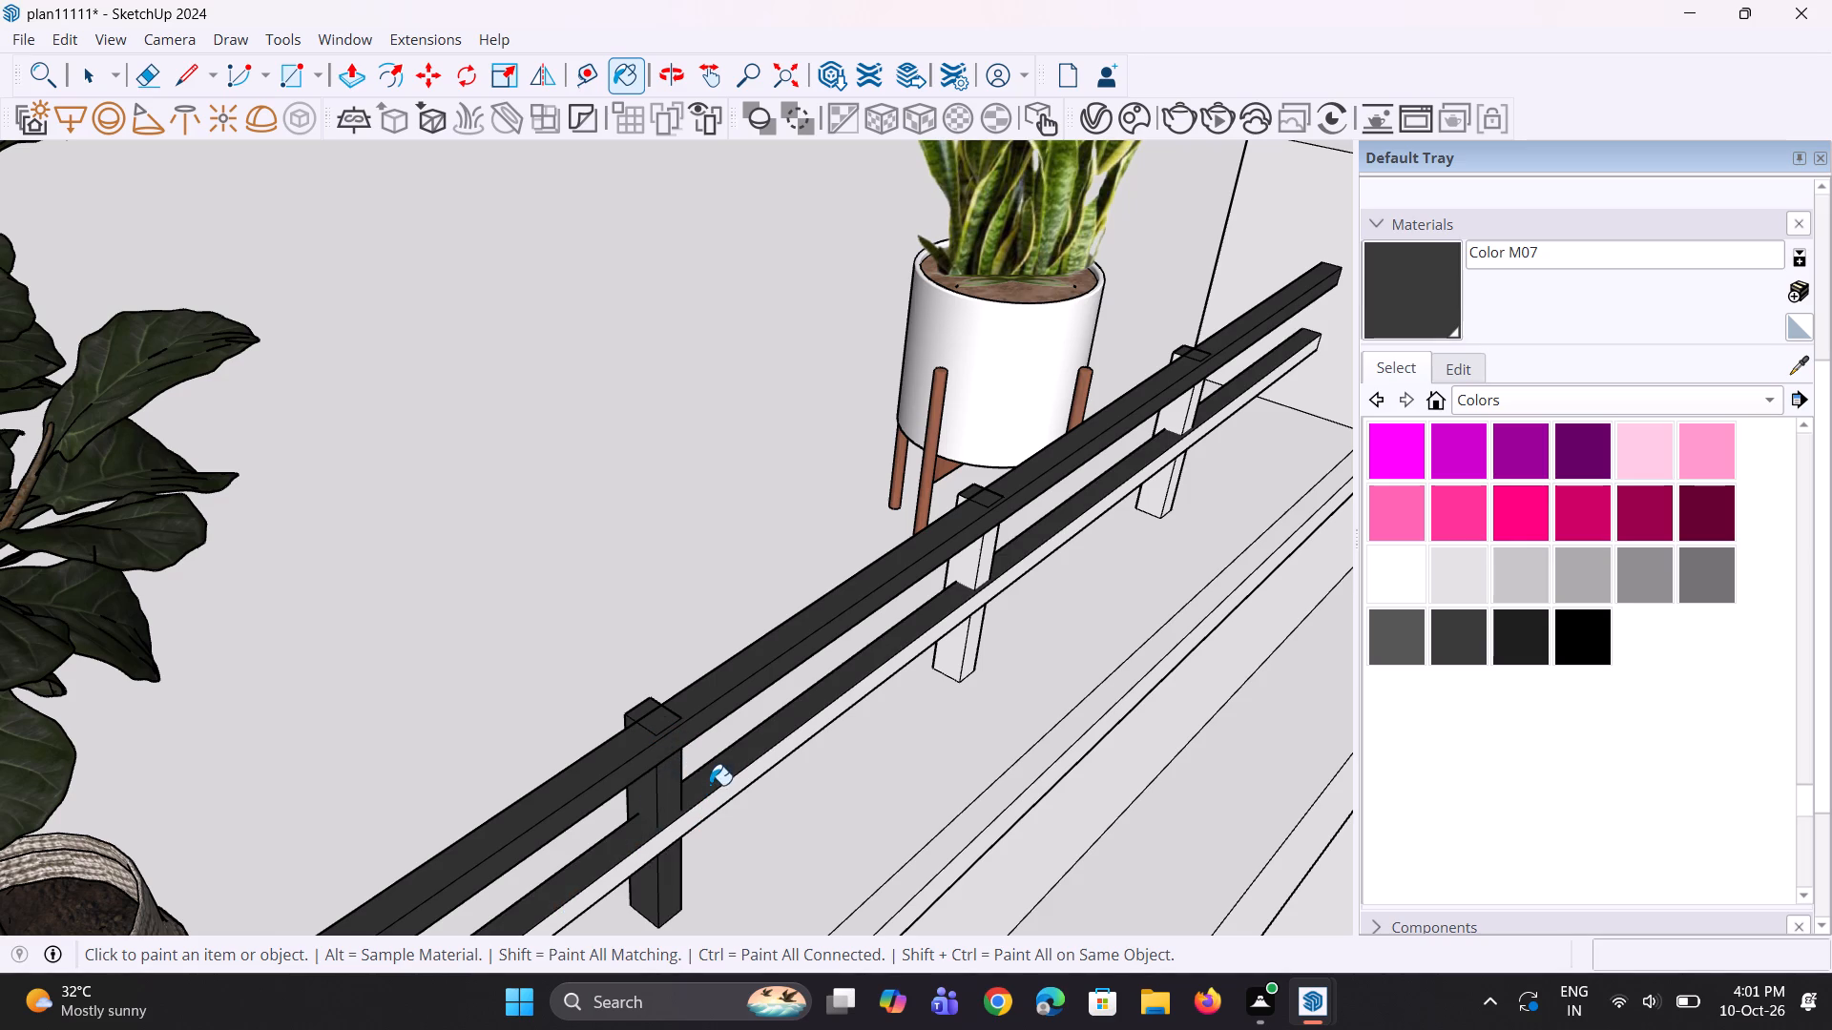
left_click(731, 785)
Paint the visible faces of the two terrace railing posts beside the snake plant pot with Color M07.
scroll(989, 549, "up", 1)
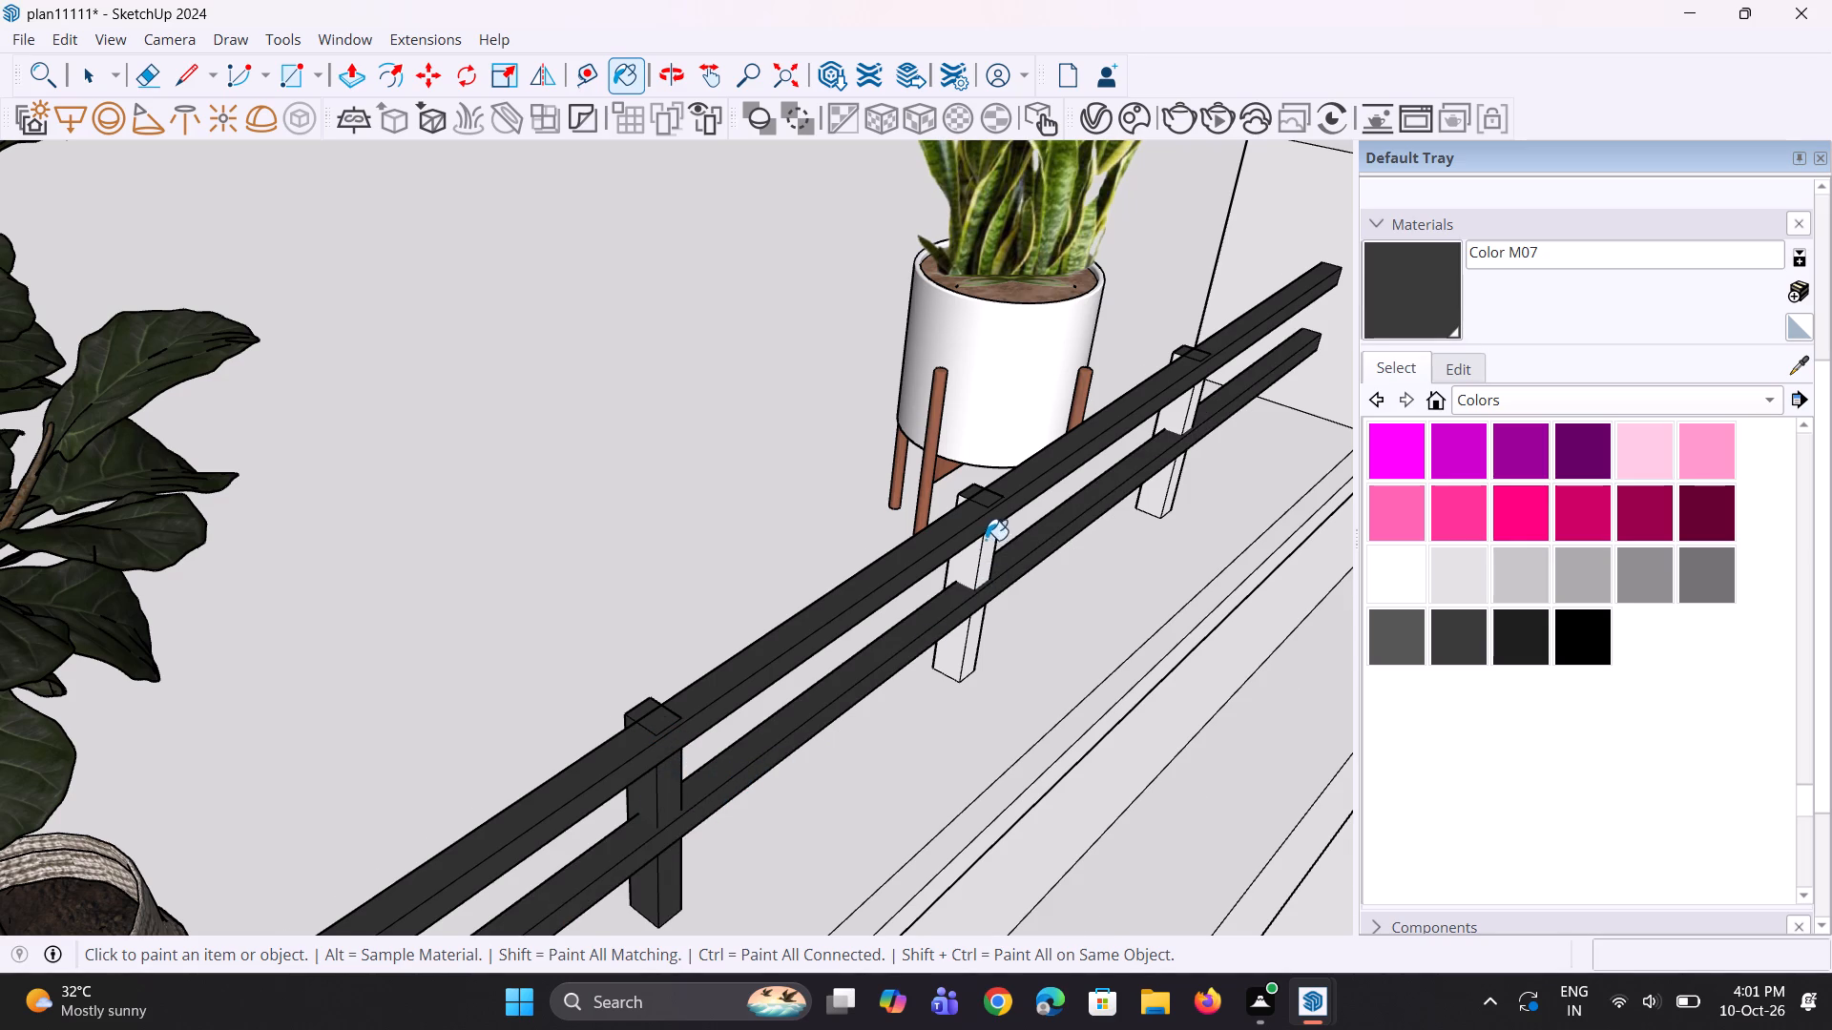
scroll(986, 540, "up", 2)
left_click(971, 574)
left_click(987, 569)
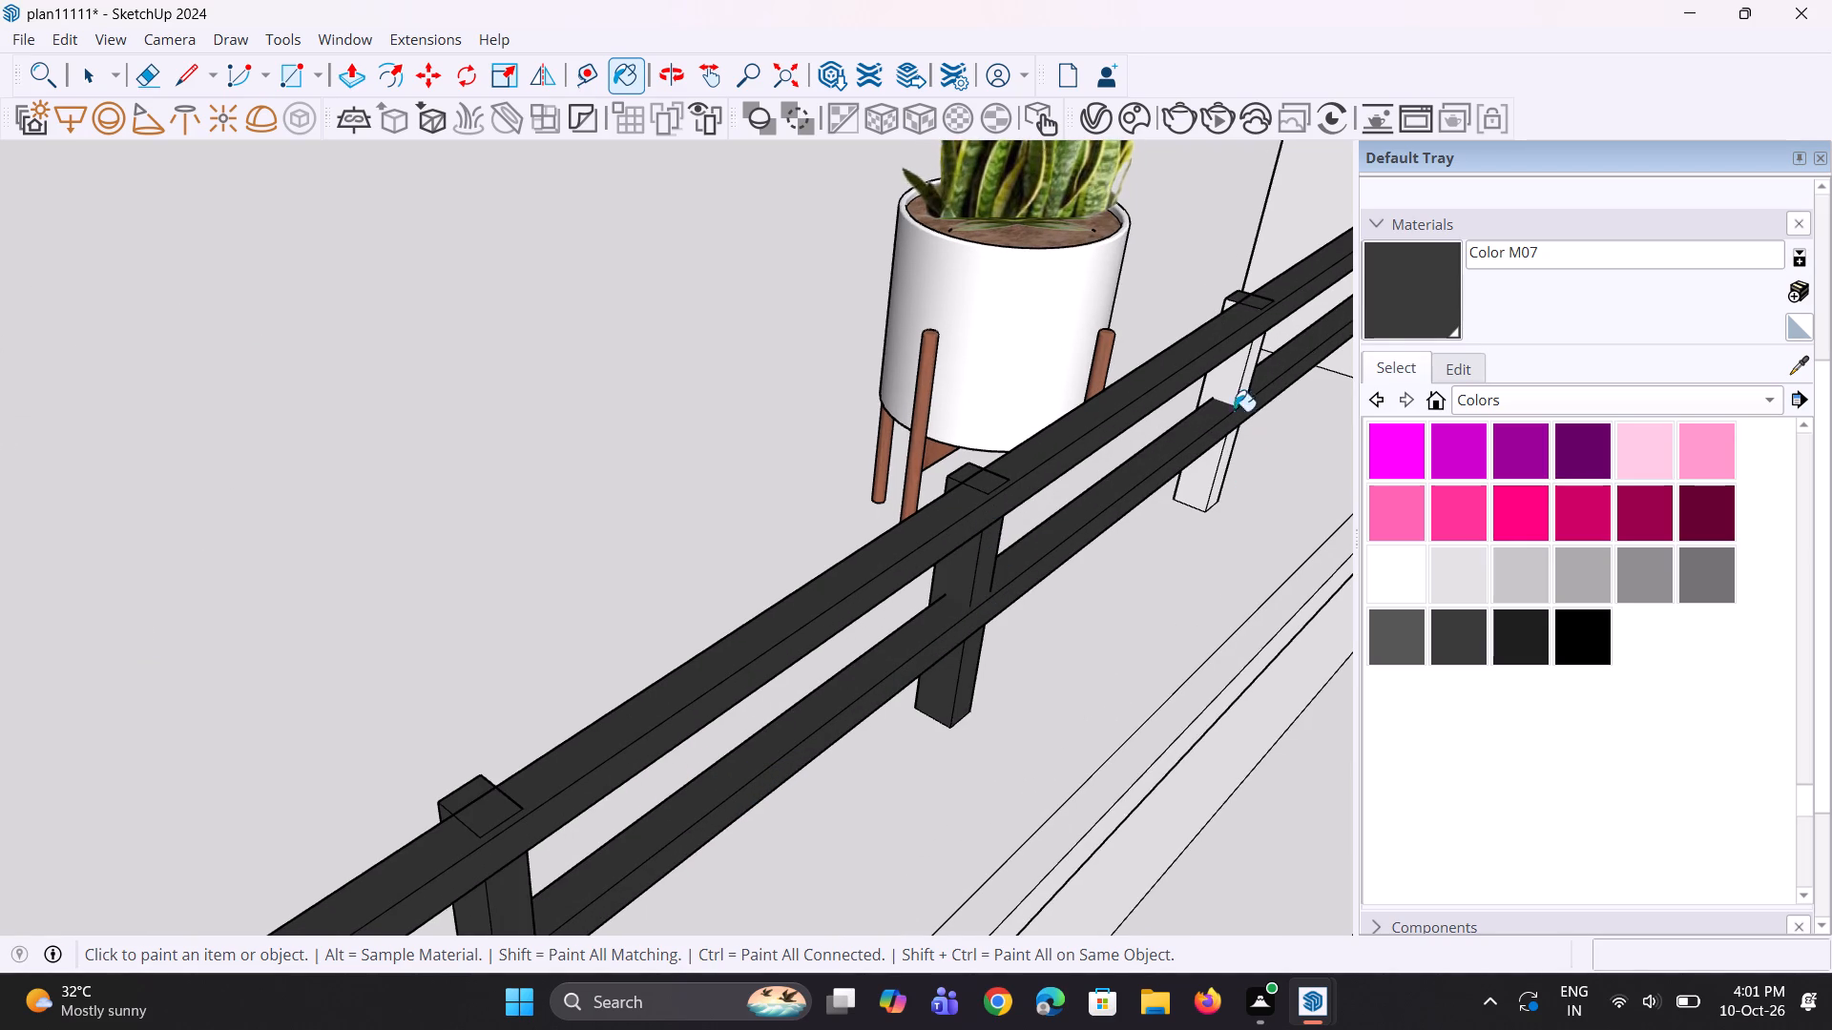
left_click(1230, 384)
left_click(1251, 373)
Paint the two visible faces and the cap of the unpainted terrace railing post beside the fiddle-leaf fig pots with Color M07.
scroll(1189, 391, "down", 9)
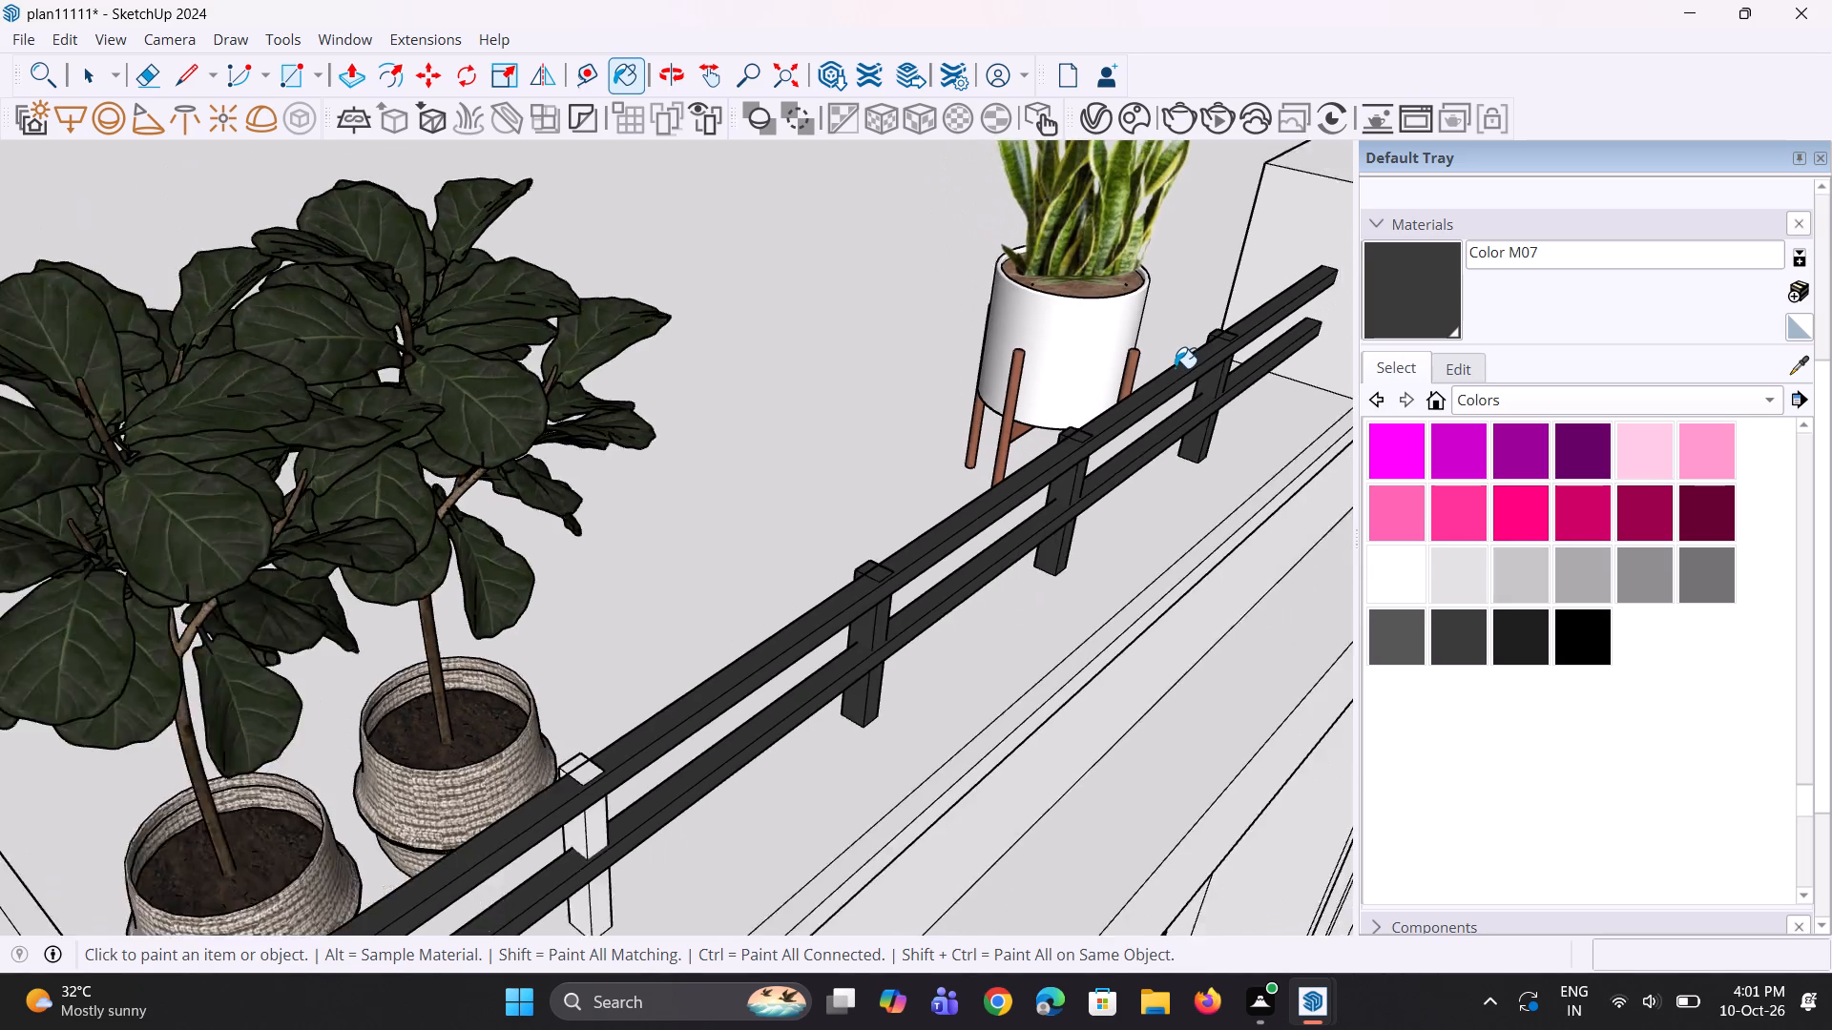
scroll(1175, 367, "down", 1)
scroll(899, 685, "up", 5)
scroll(805, 637, "up", 9)
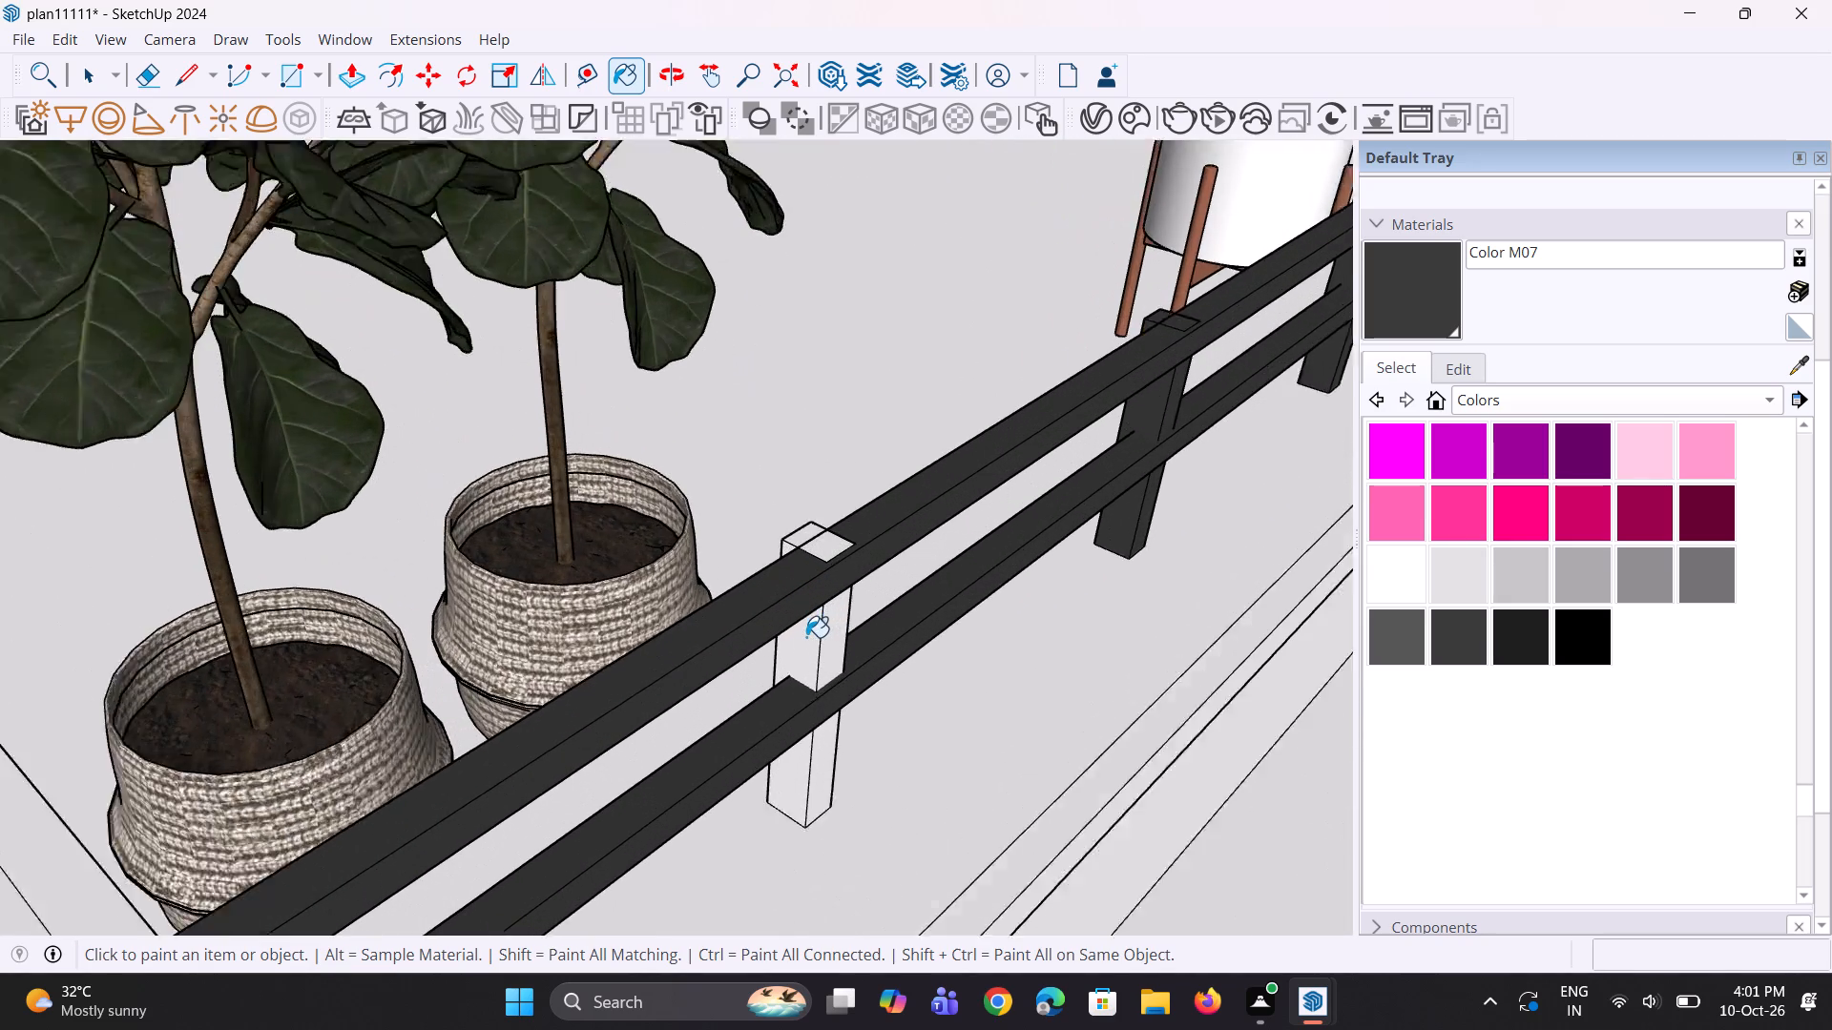
left_click(806, 637)
left_click(836, 634)
left_click(840, 535)
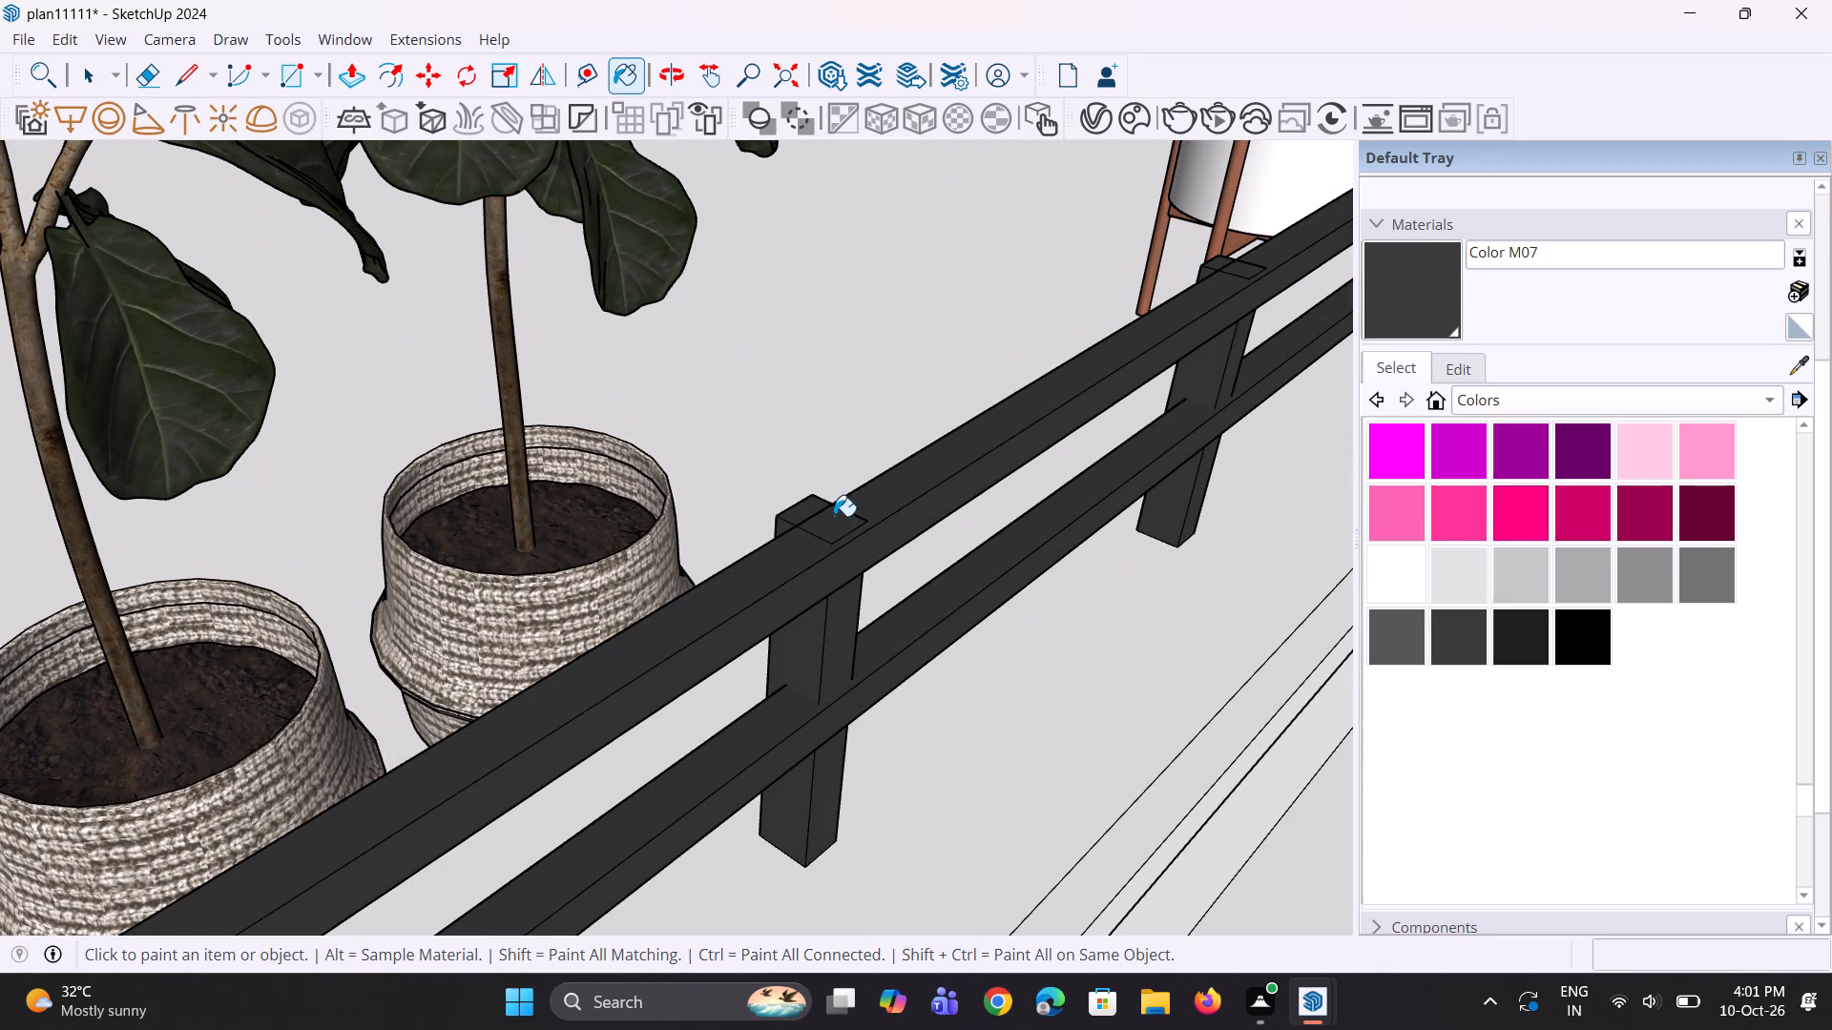
Paint the terrace-side faces of the upper and lower rails and of the first railing post with Color M07.
scroll(790, 562, "down", 4)
middle_click_drag(776, 683, 1135, 785)
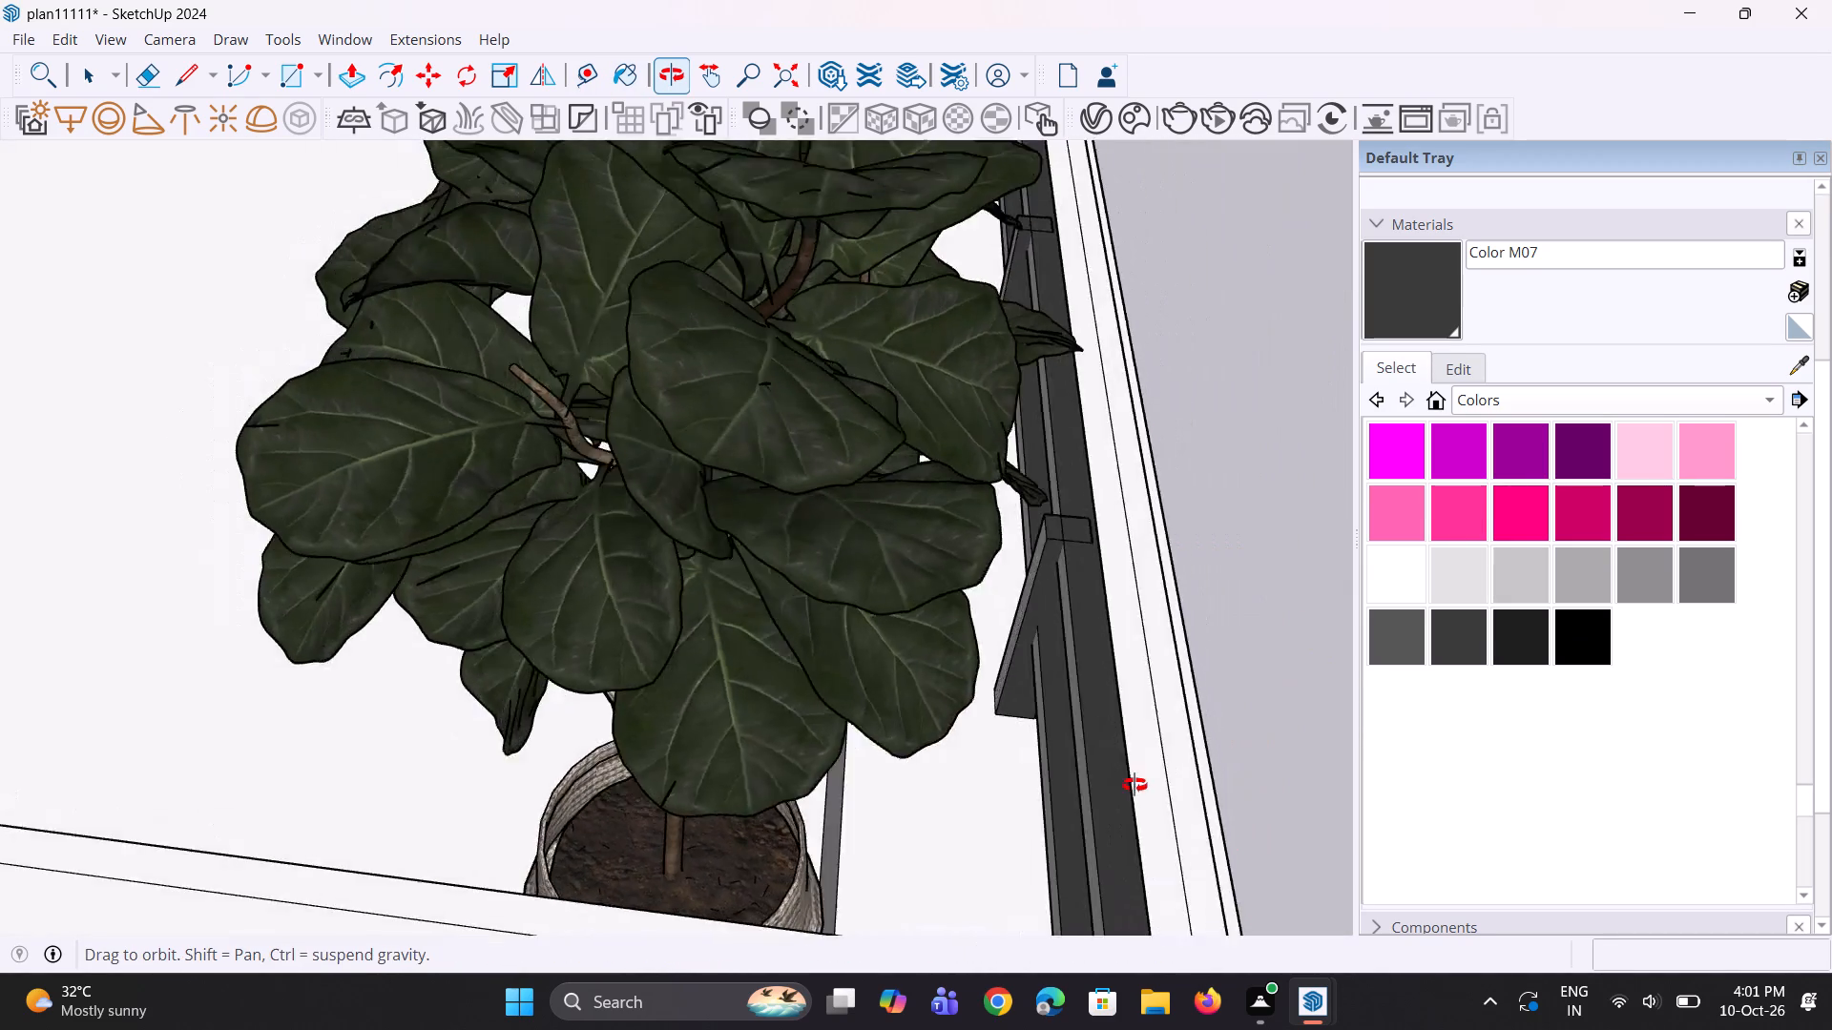
middle_click_drag(1135, 785, 1462, 805)
scroll(724, 681, "down", 3)
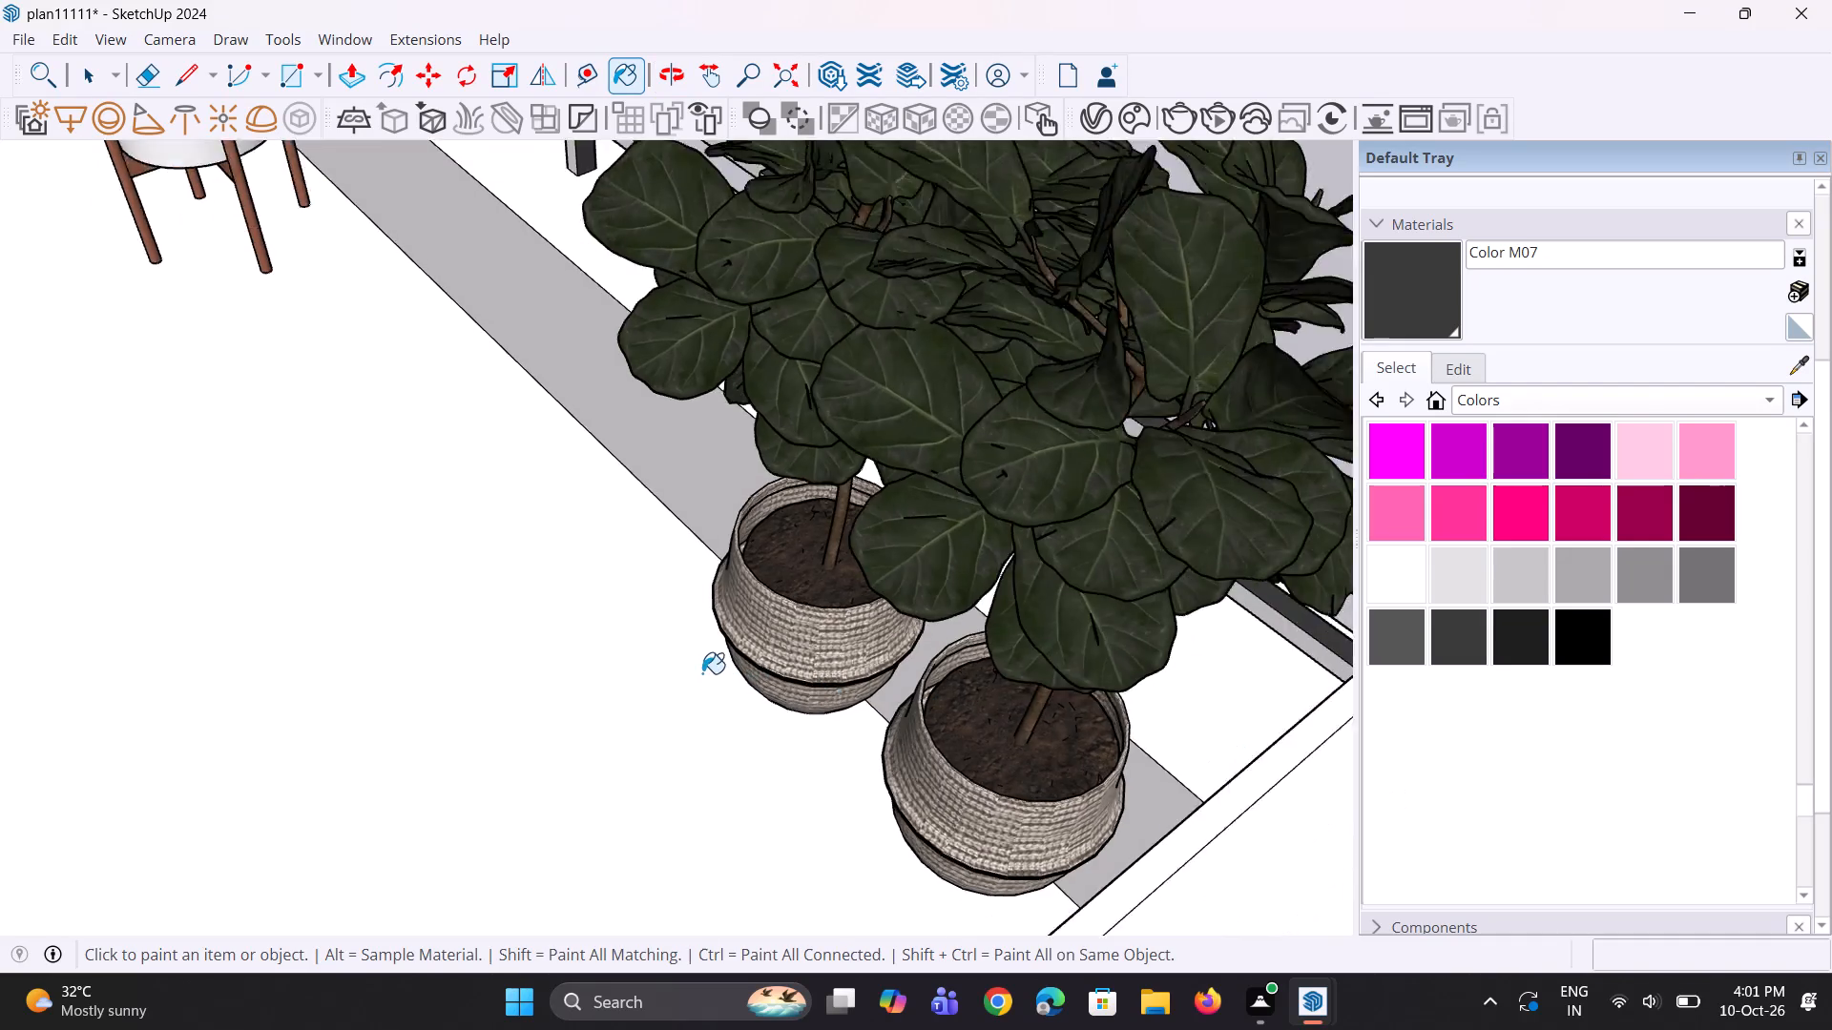
scroll(702, 673, "down", 6)
middle_click_drag(687, 679, 831, 643)
scroll(676, 376, "up", 4)
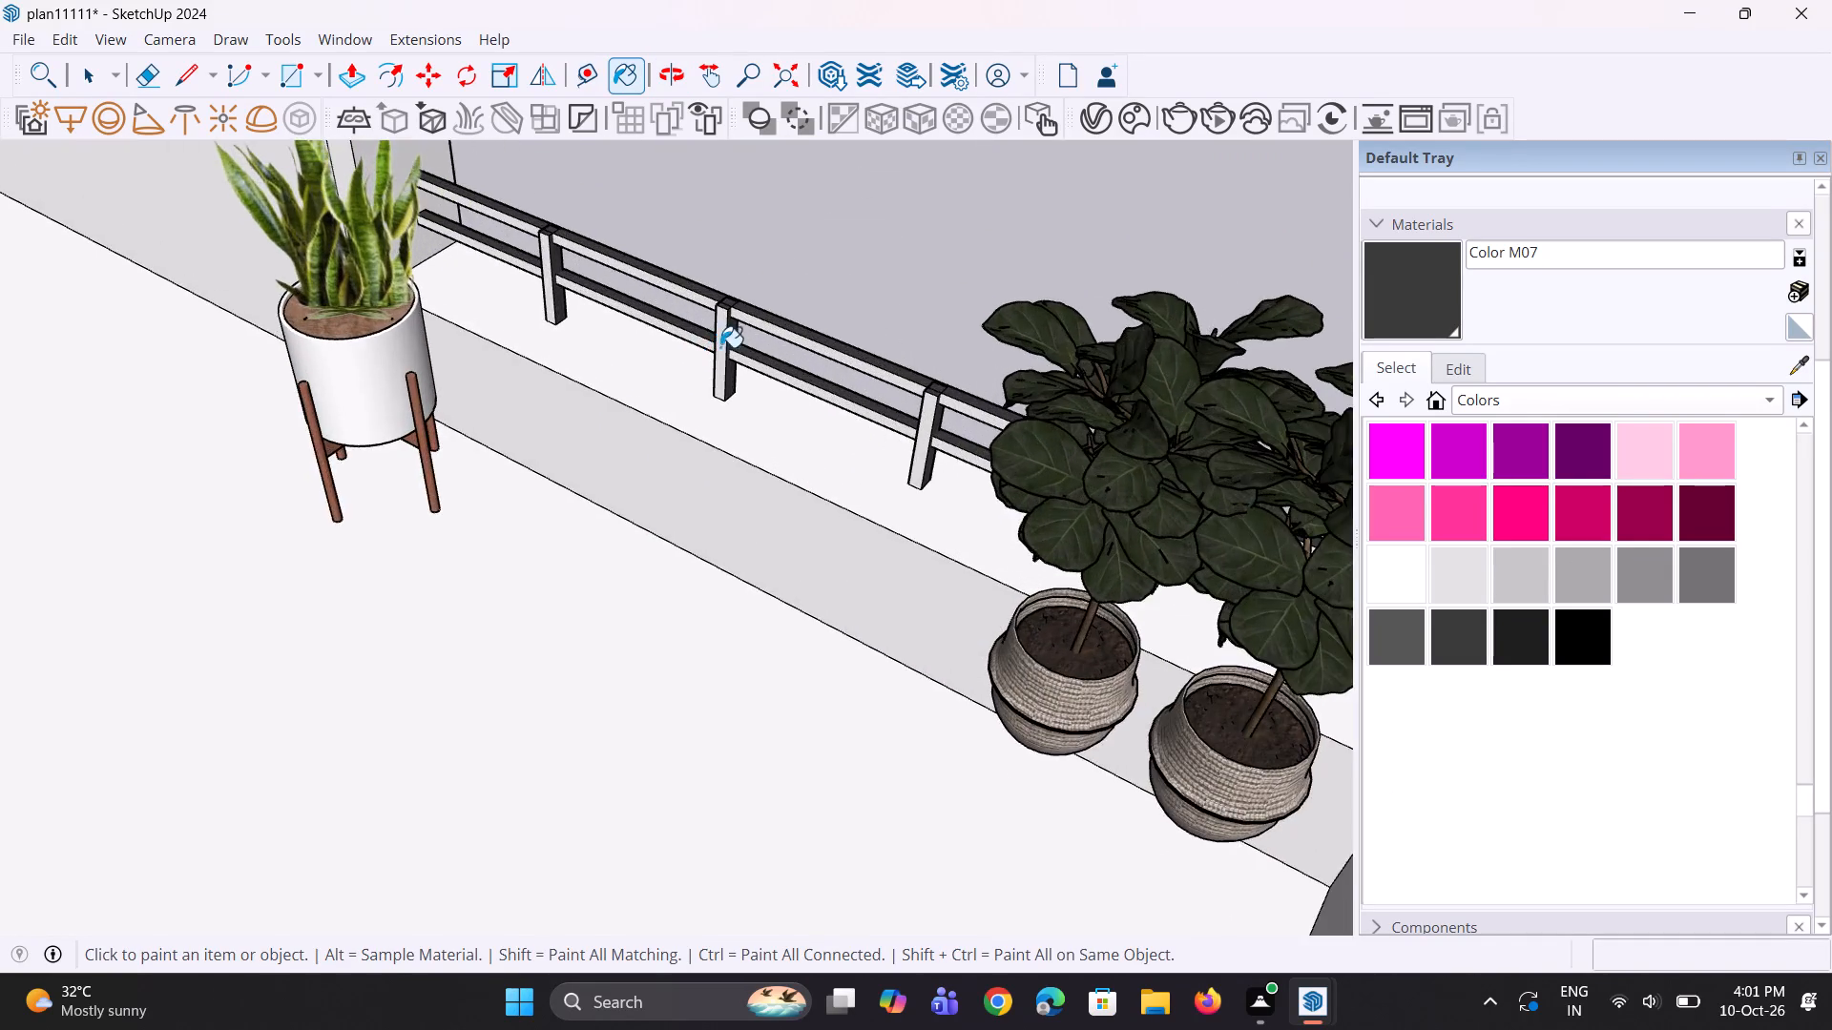
scroll(733, 341, "up", 7)
left_click(841, 260)
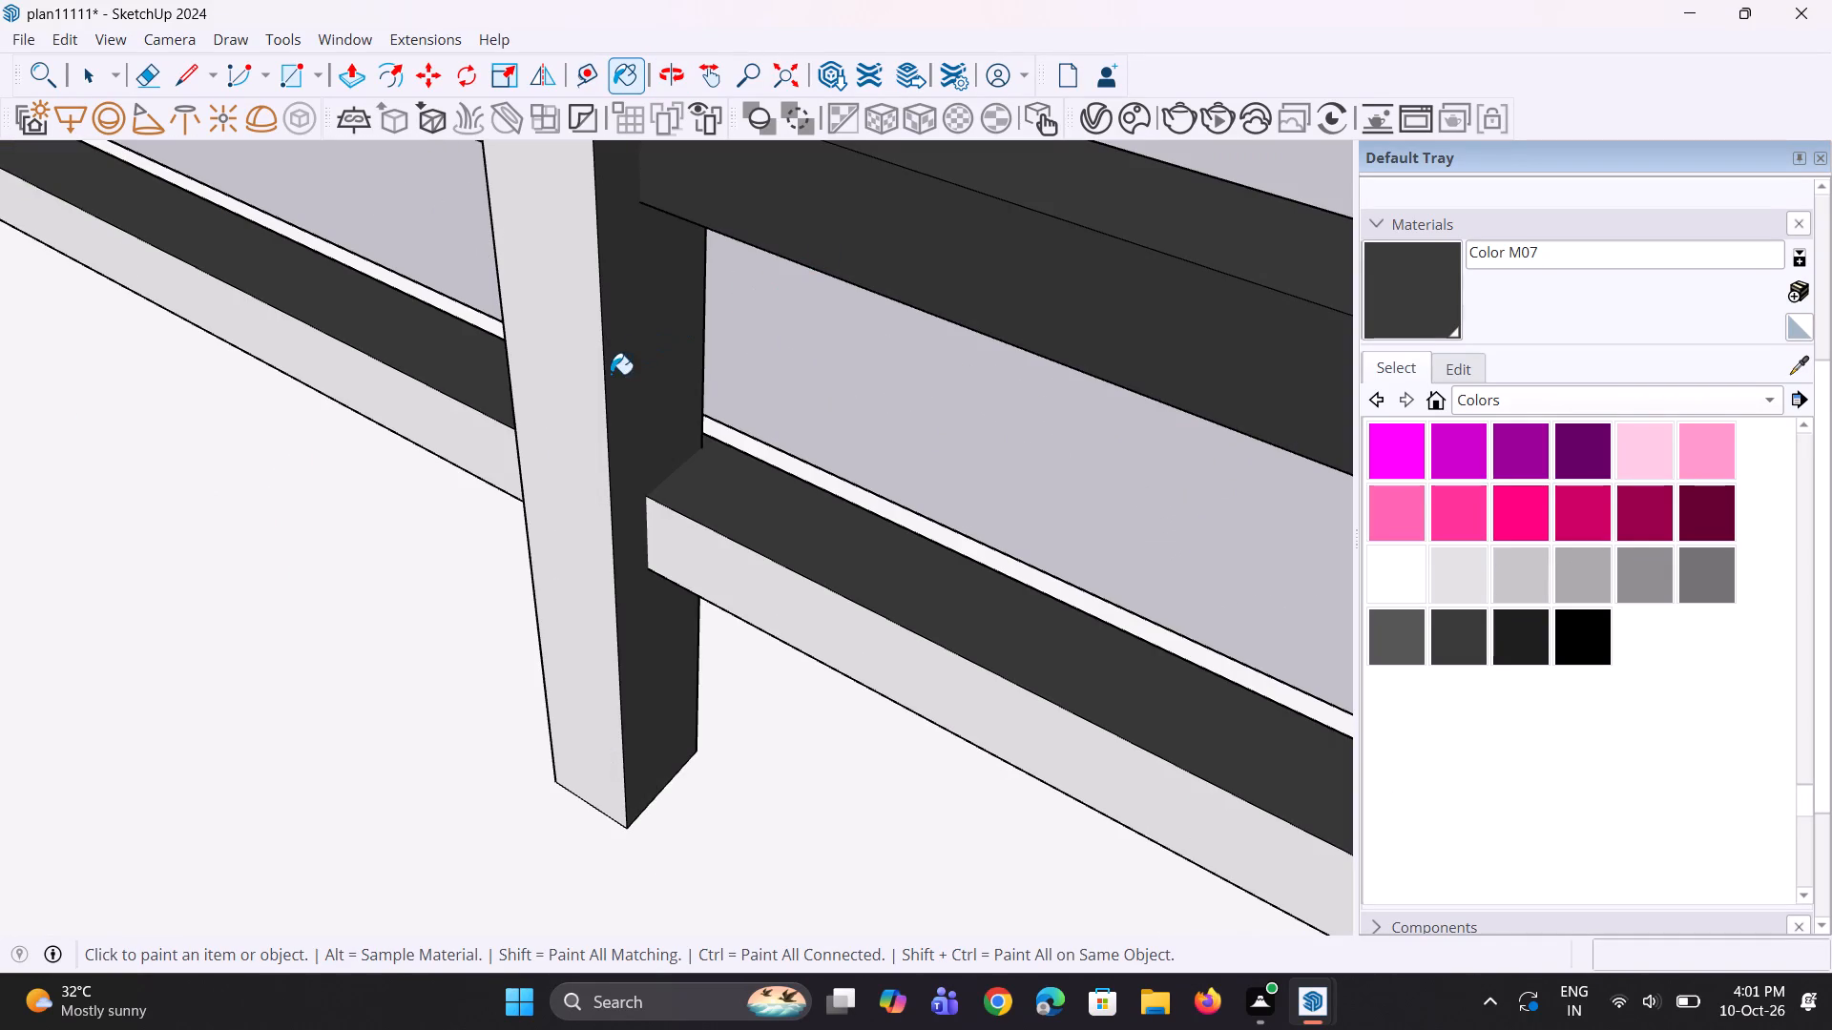
left_click(611, 374)
left_click(683, 566)
left_click(617, 570)
left_click(581, 588)
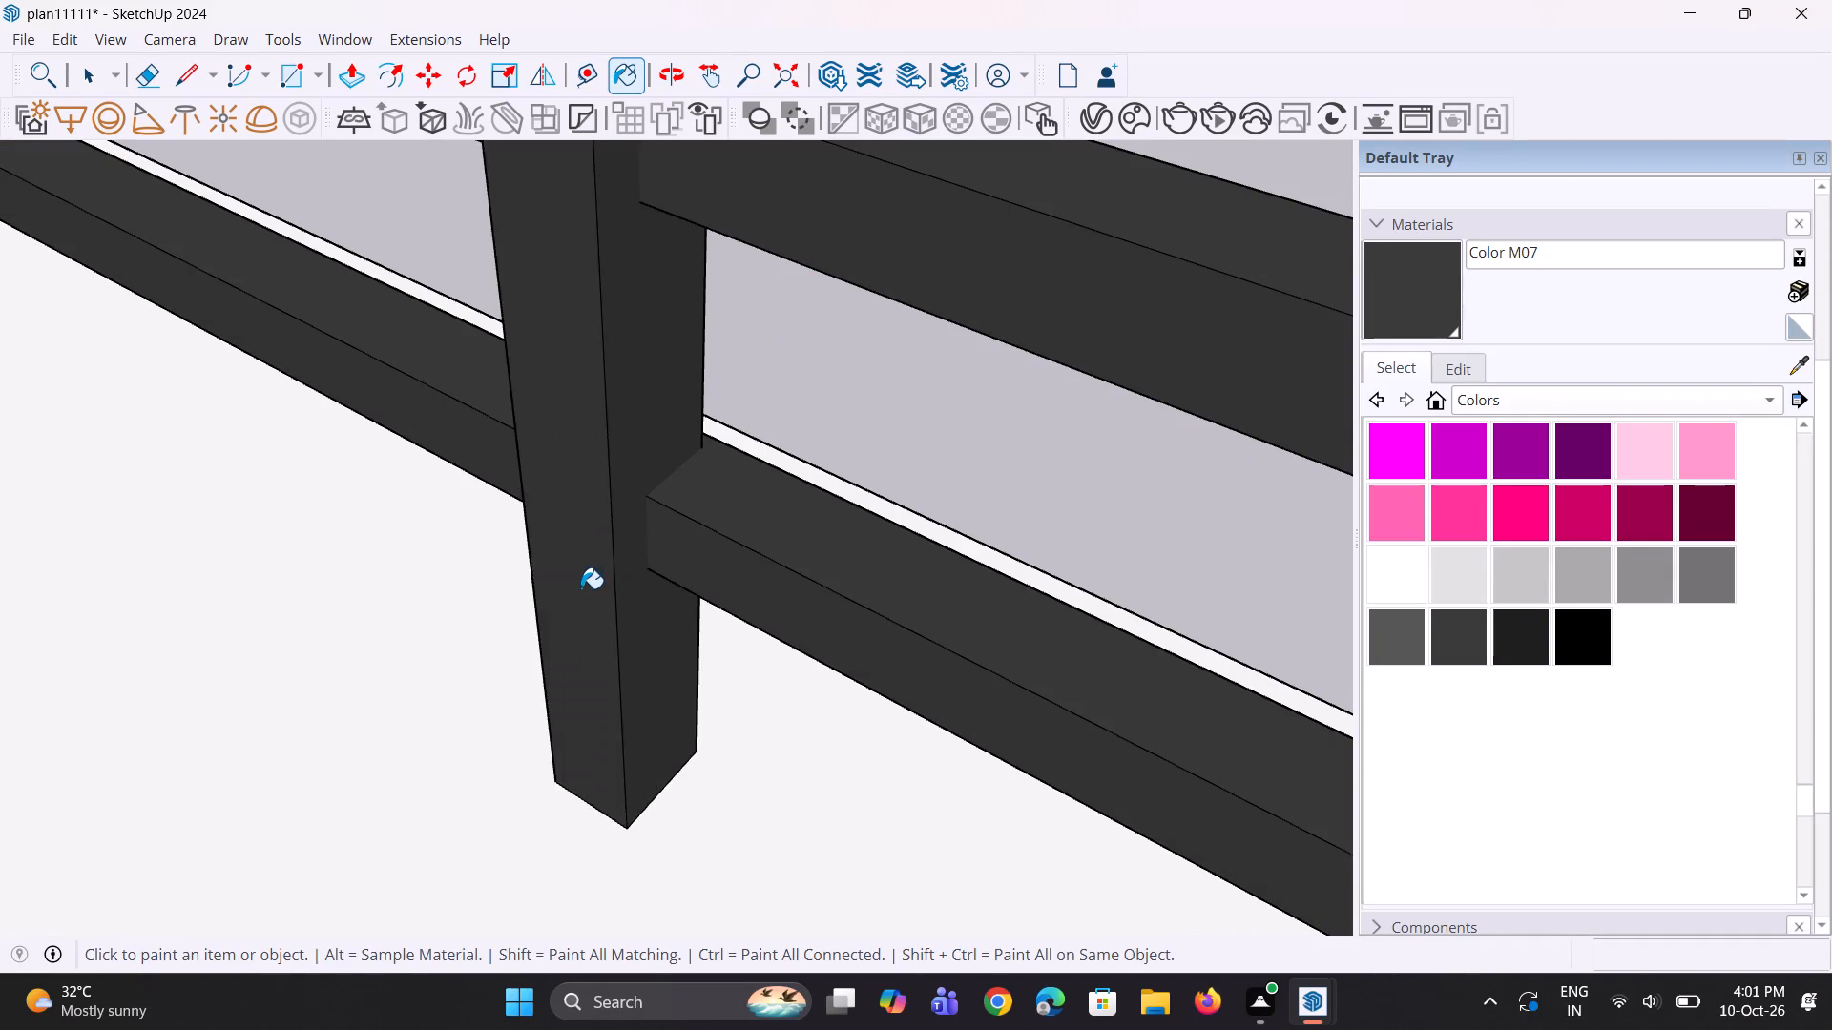
Paint the remaining white terrace-side faces of the other railing posts, including the one behind the fiddle-leaf figs, with Color M07.
scroll(581, 588, "down", 12)
scroll(251, 401, "up", 6)
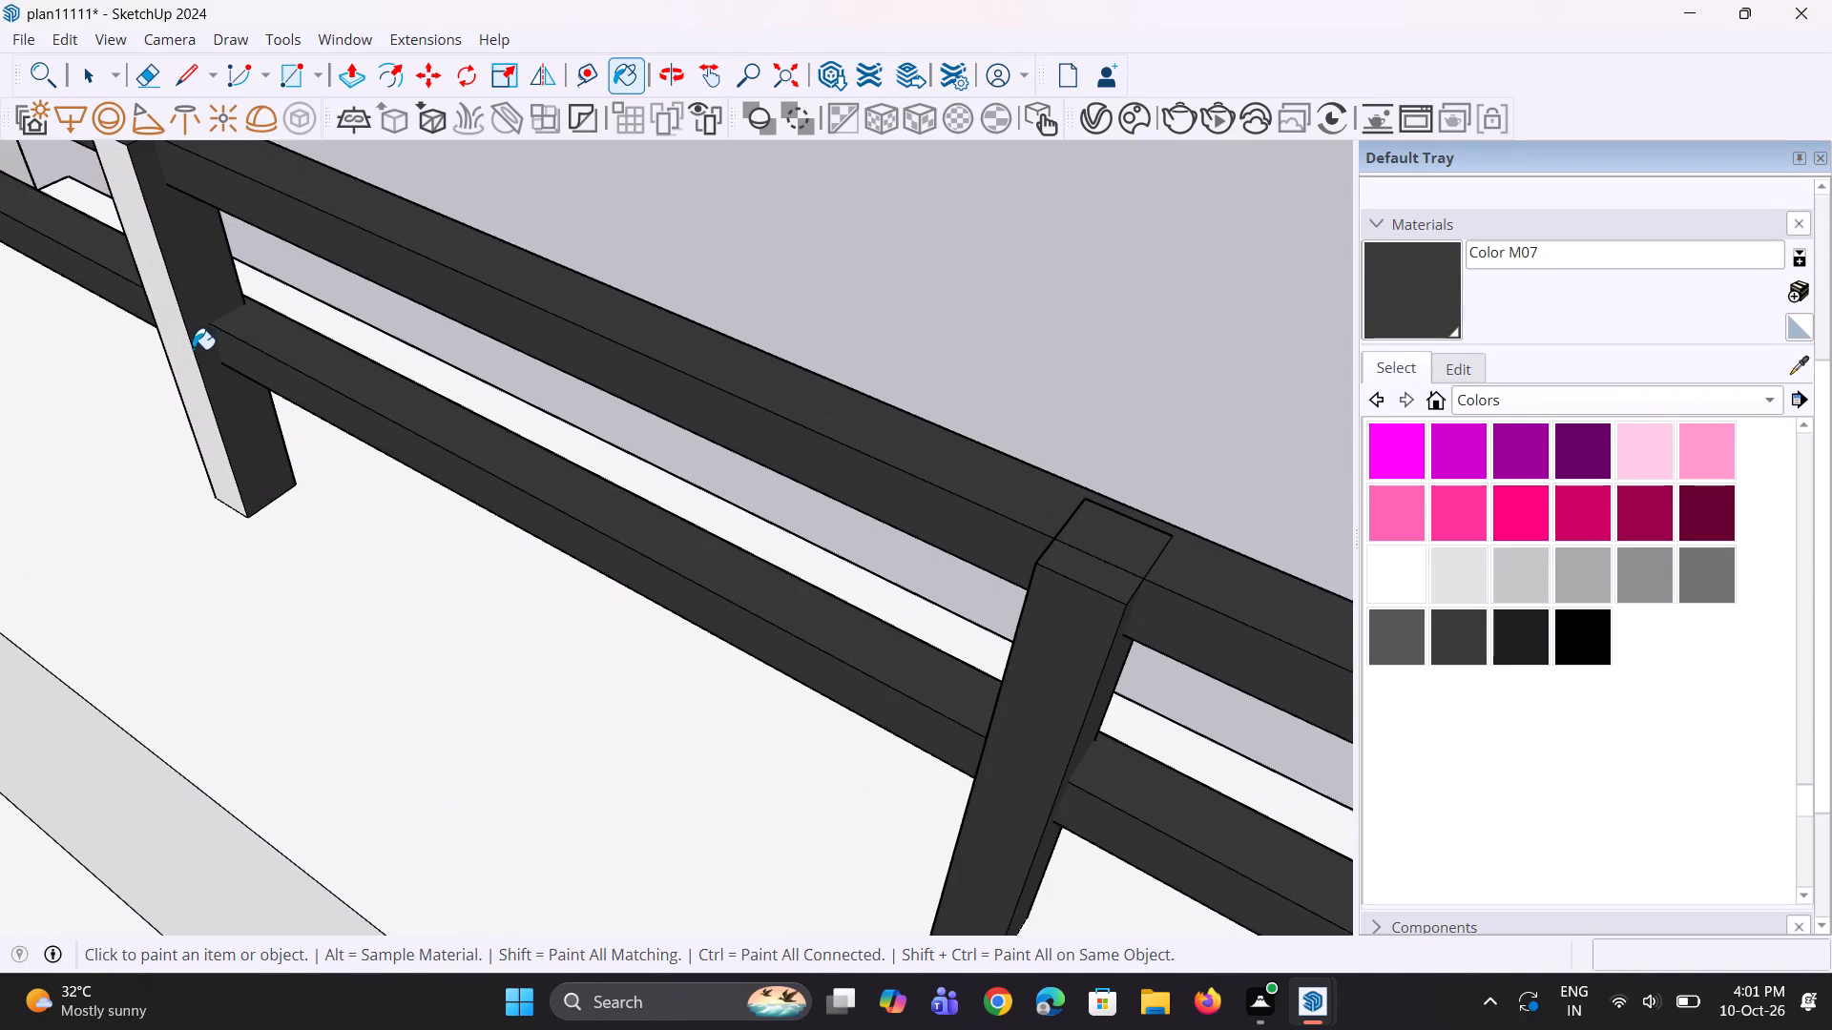
left_click(185, 350)
scroll(185, 407, "down", 10)
scroll(677, 668, "up", 2)
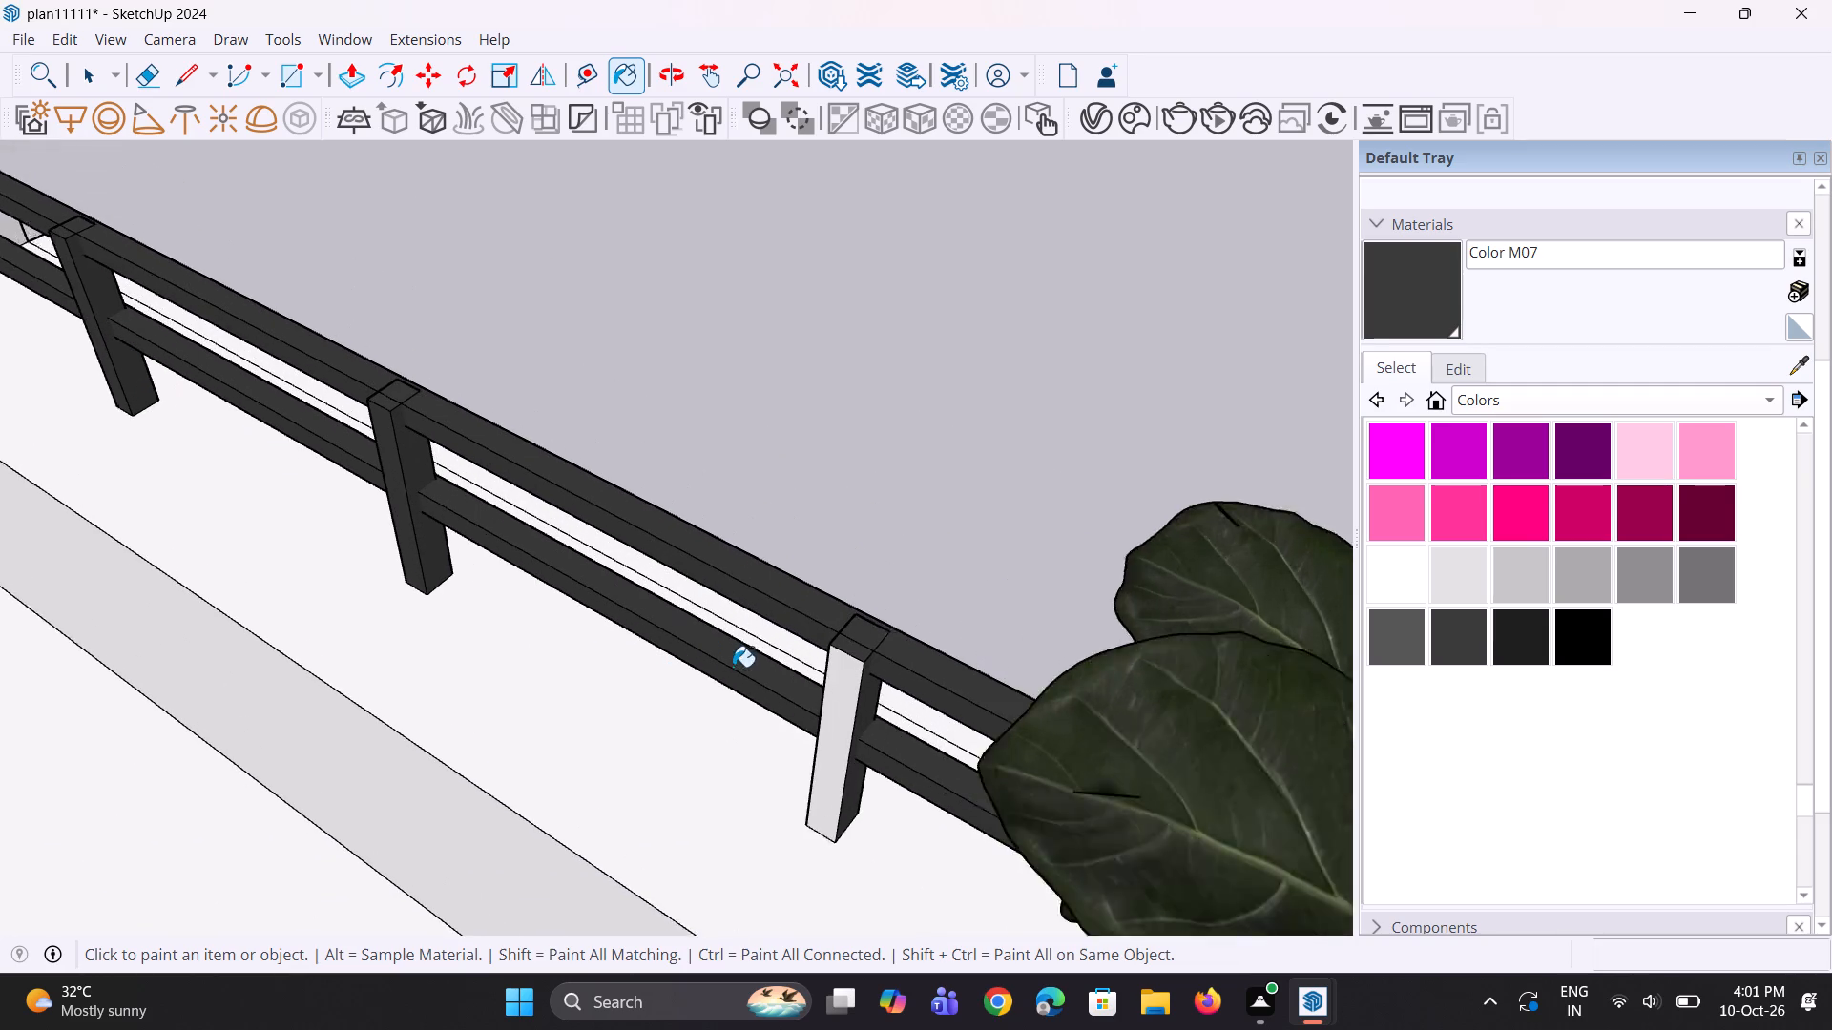
scroll(733, 667, "up", 1)
left_click(842, 703)
scroll(695, 614, "down", 10)
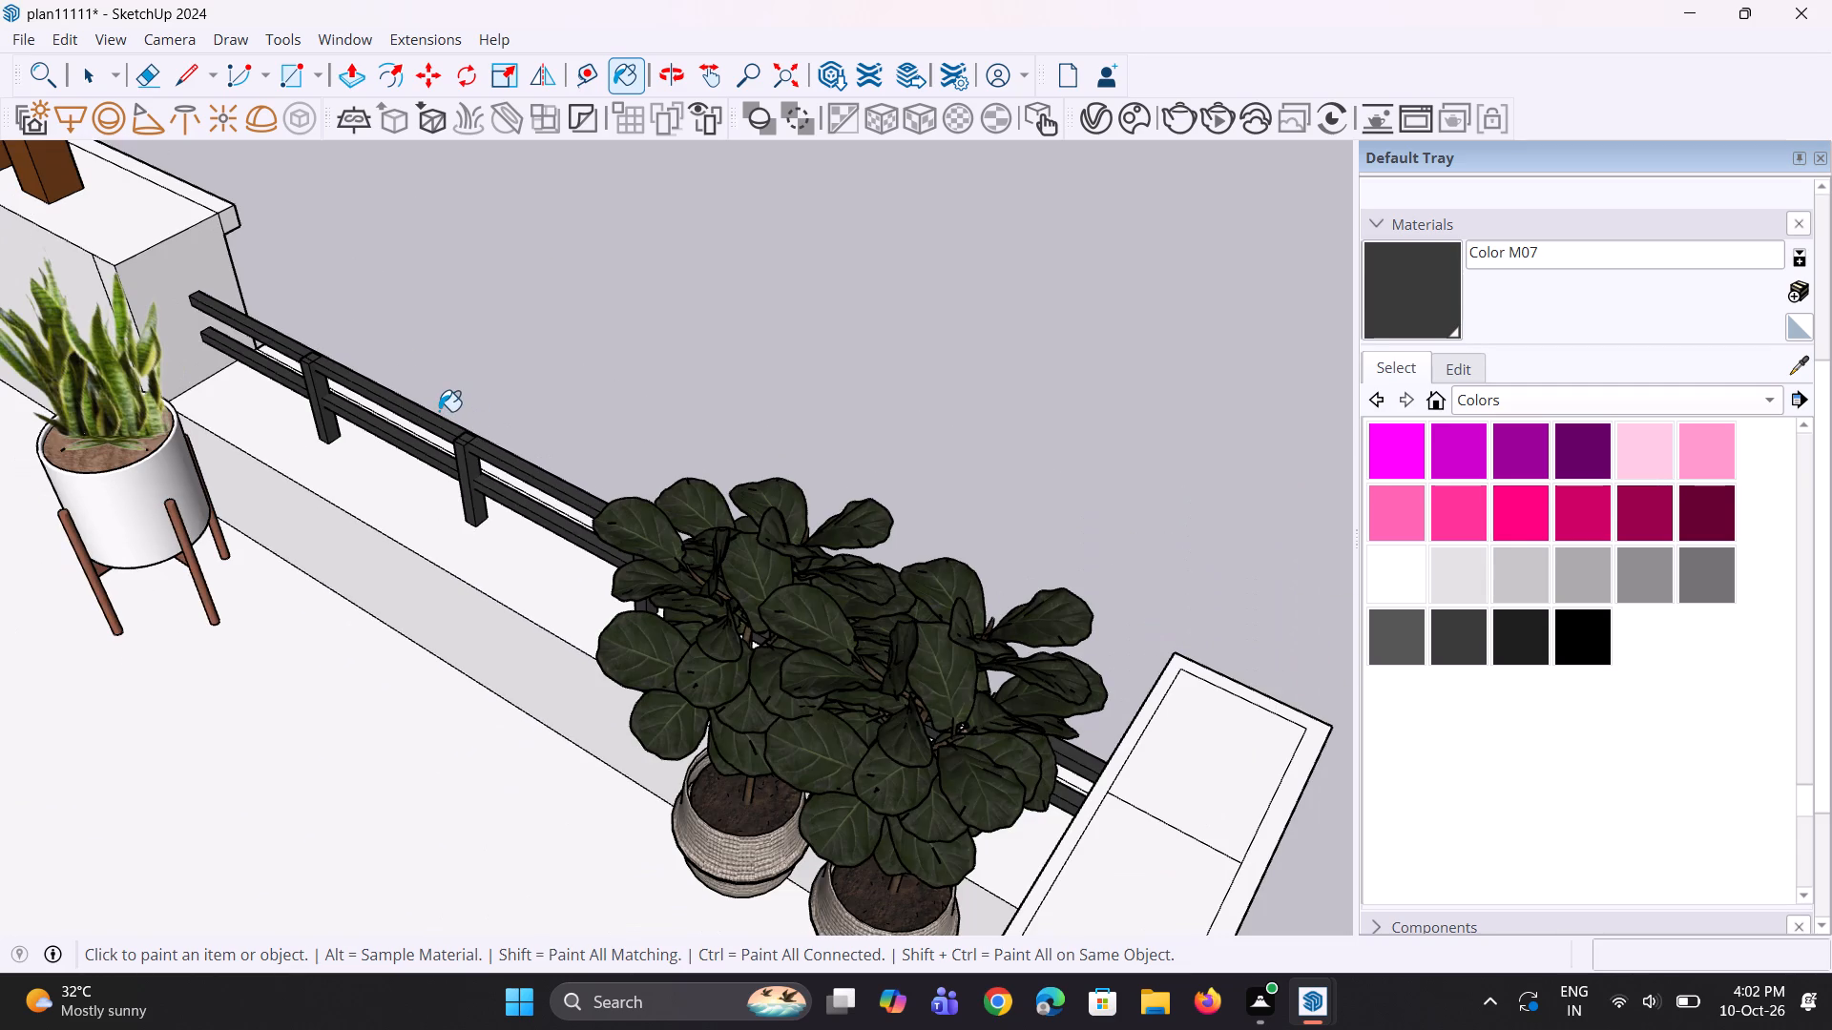
middle_click_drag(782, 742, 795, 544)
scroll(799, 549, "up", 6)
left_click(866, 586)
Examine the painted terrace railing and the balconies on the street facade for surfaces still lacking colour.
scroll(861, 588, "down", 2)
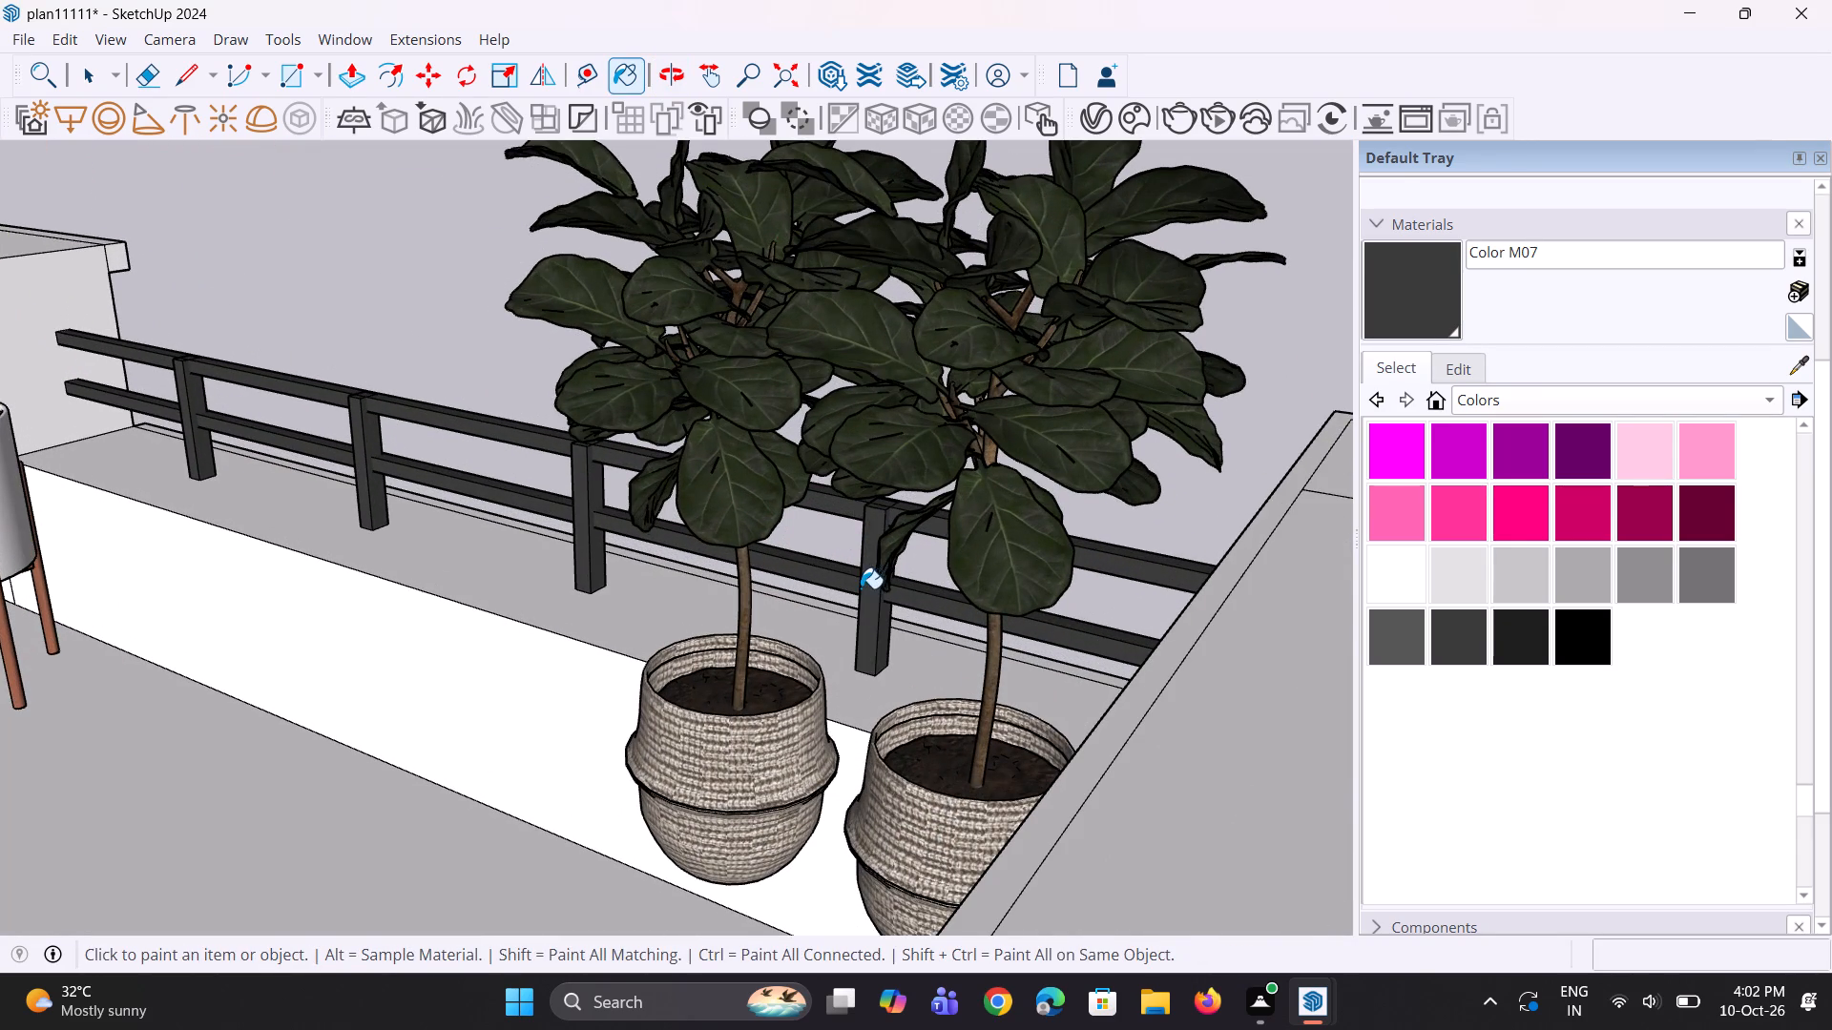
scroll(861, 588, "down", 3)
middle_click_drag(834, 604, 266, 693)
scroll(272, 658, "down", 5)
middle_click_drag(410, 651, 161, 595)
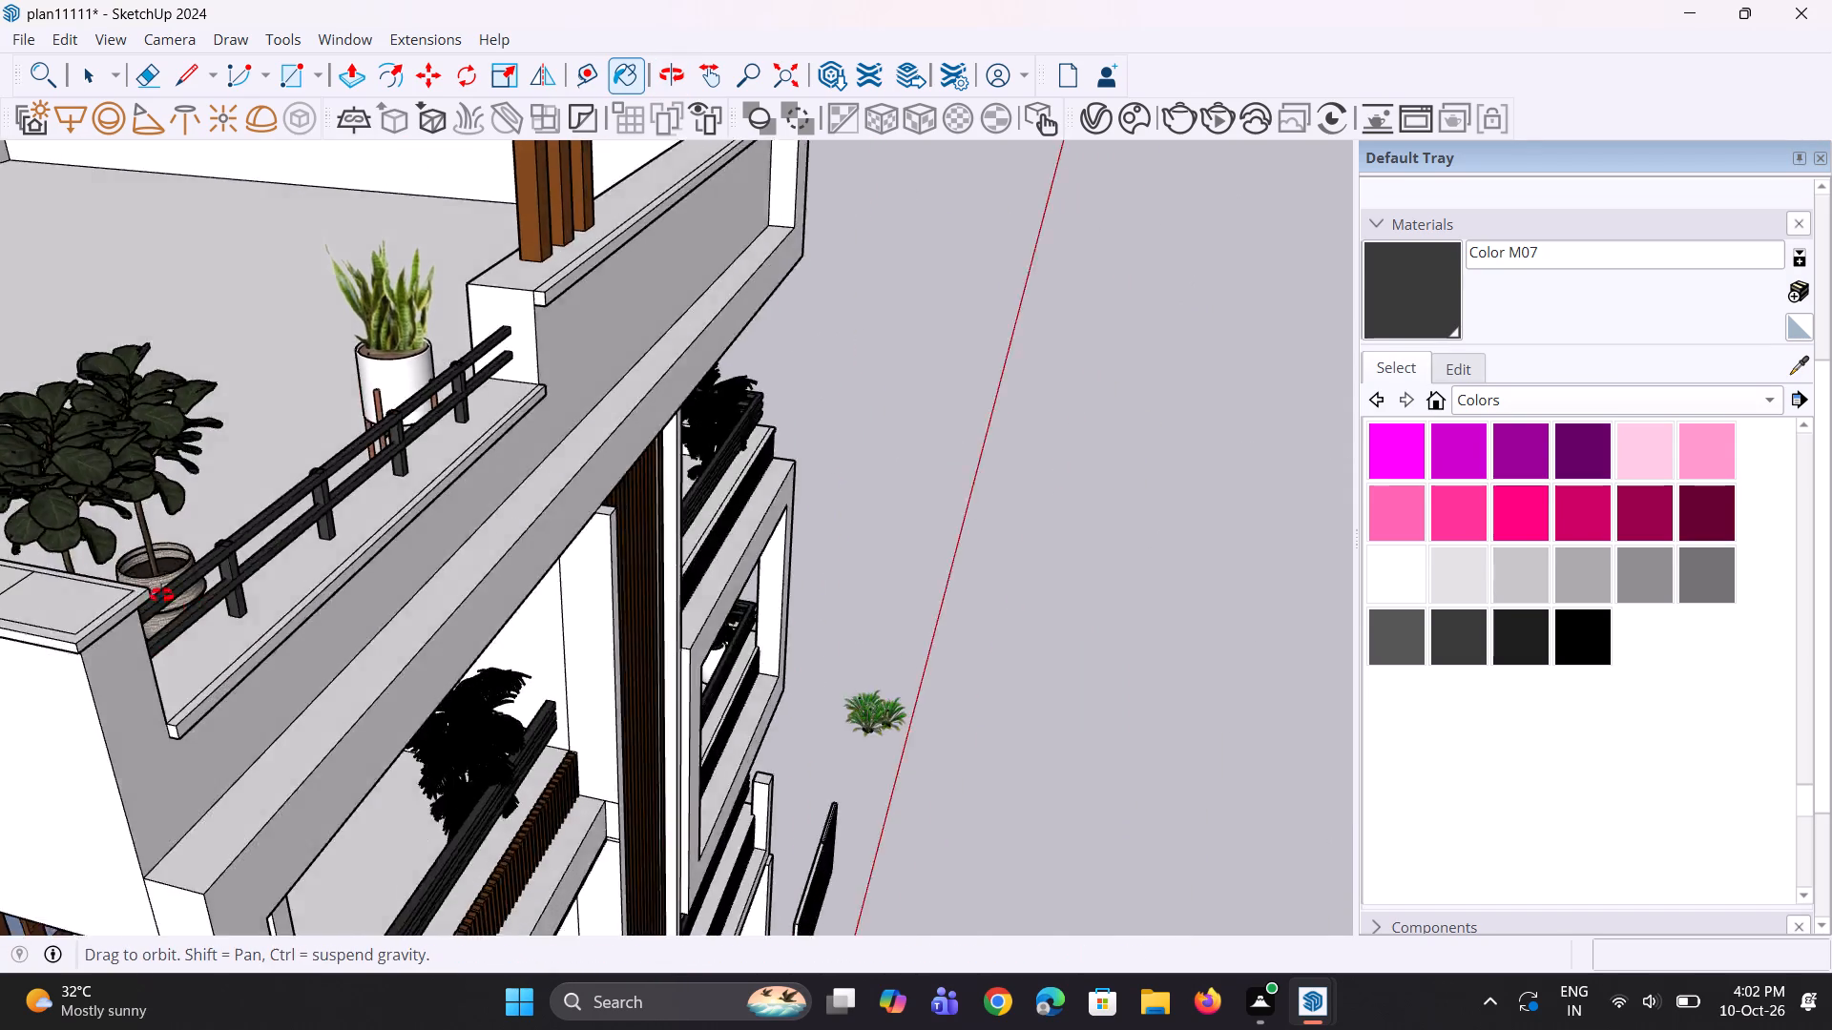
middle_click_drag(161, 595, 83, 566)
scroll(86, 562, "up", 1)
scroll(136, 525, "down", 5)
scroll(265, 526, "down", 3)
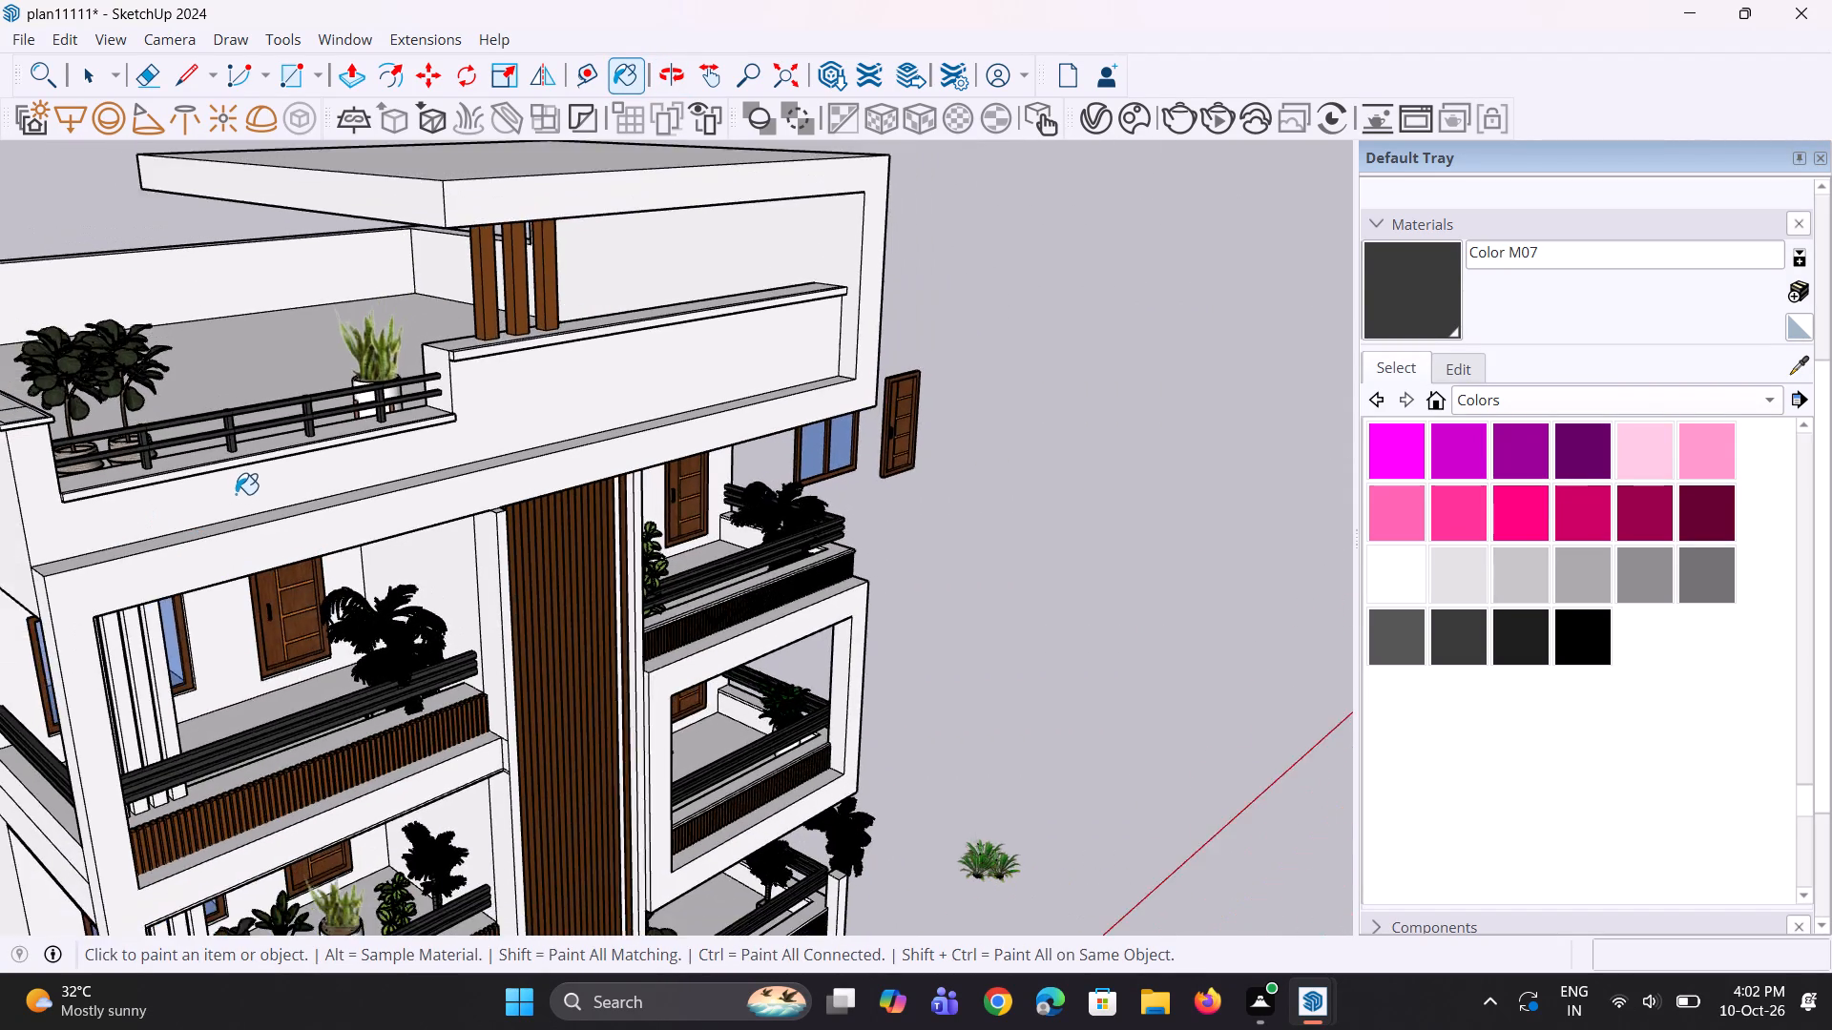
scroll(236, 494, "down", 6)
scroll(467, 840, "up", 4)
scroll(542, 786, "up", 2)
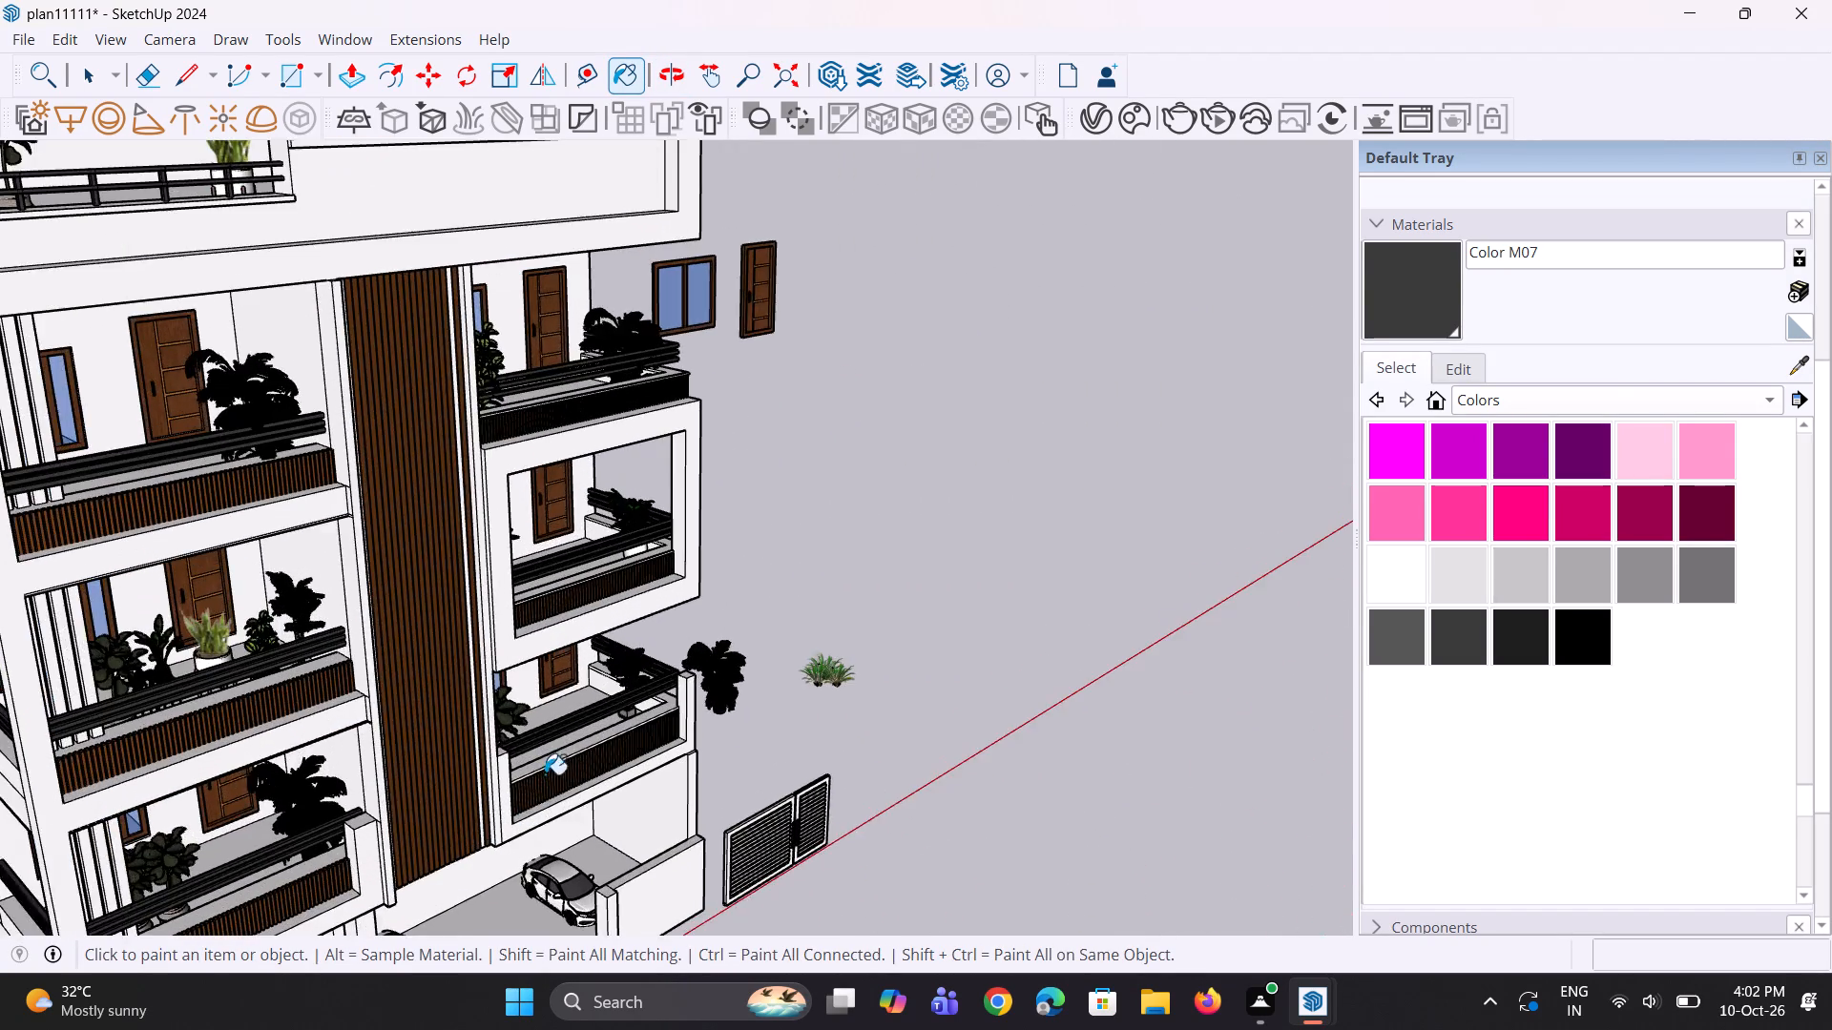
scroll(545, 774, "up", 9)
middle_click_drag(558, 717, 427, 669)
scroll(425, 669, "up", 2)
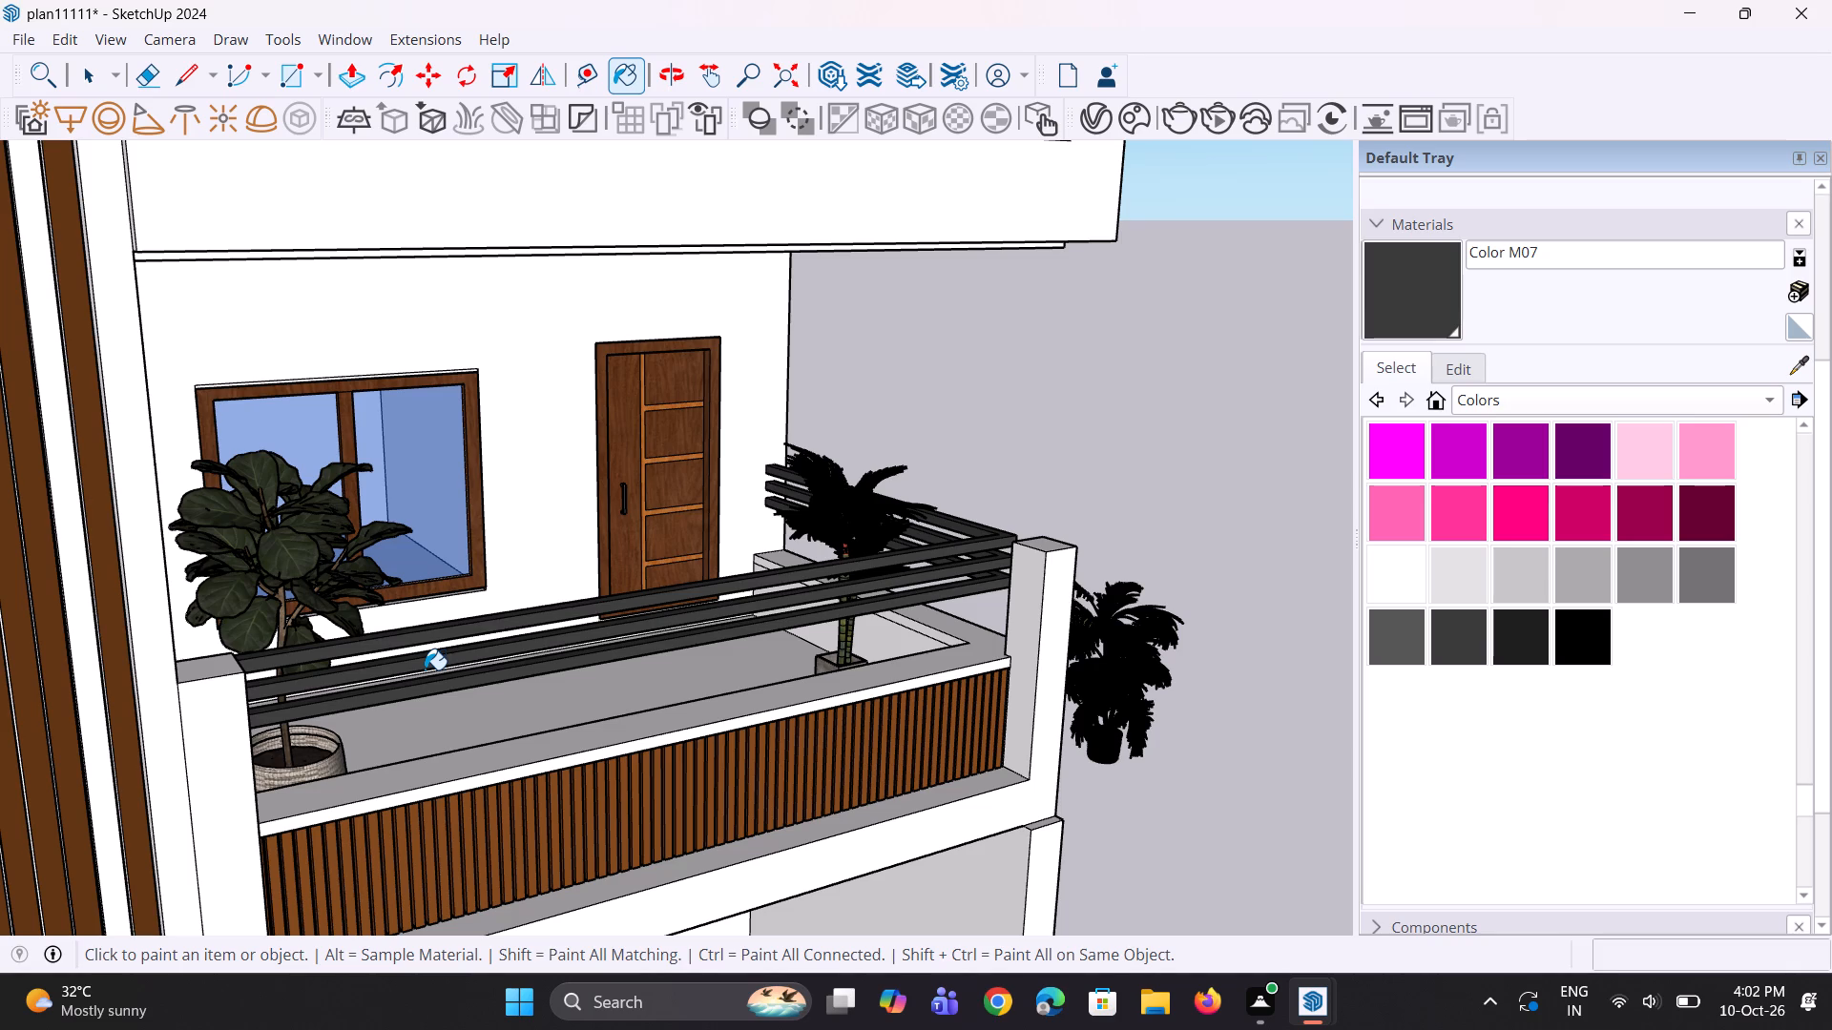
Delete the stray dark potted palm and the green bushes standing outside the building.
key("space")
key("space")
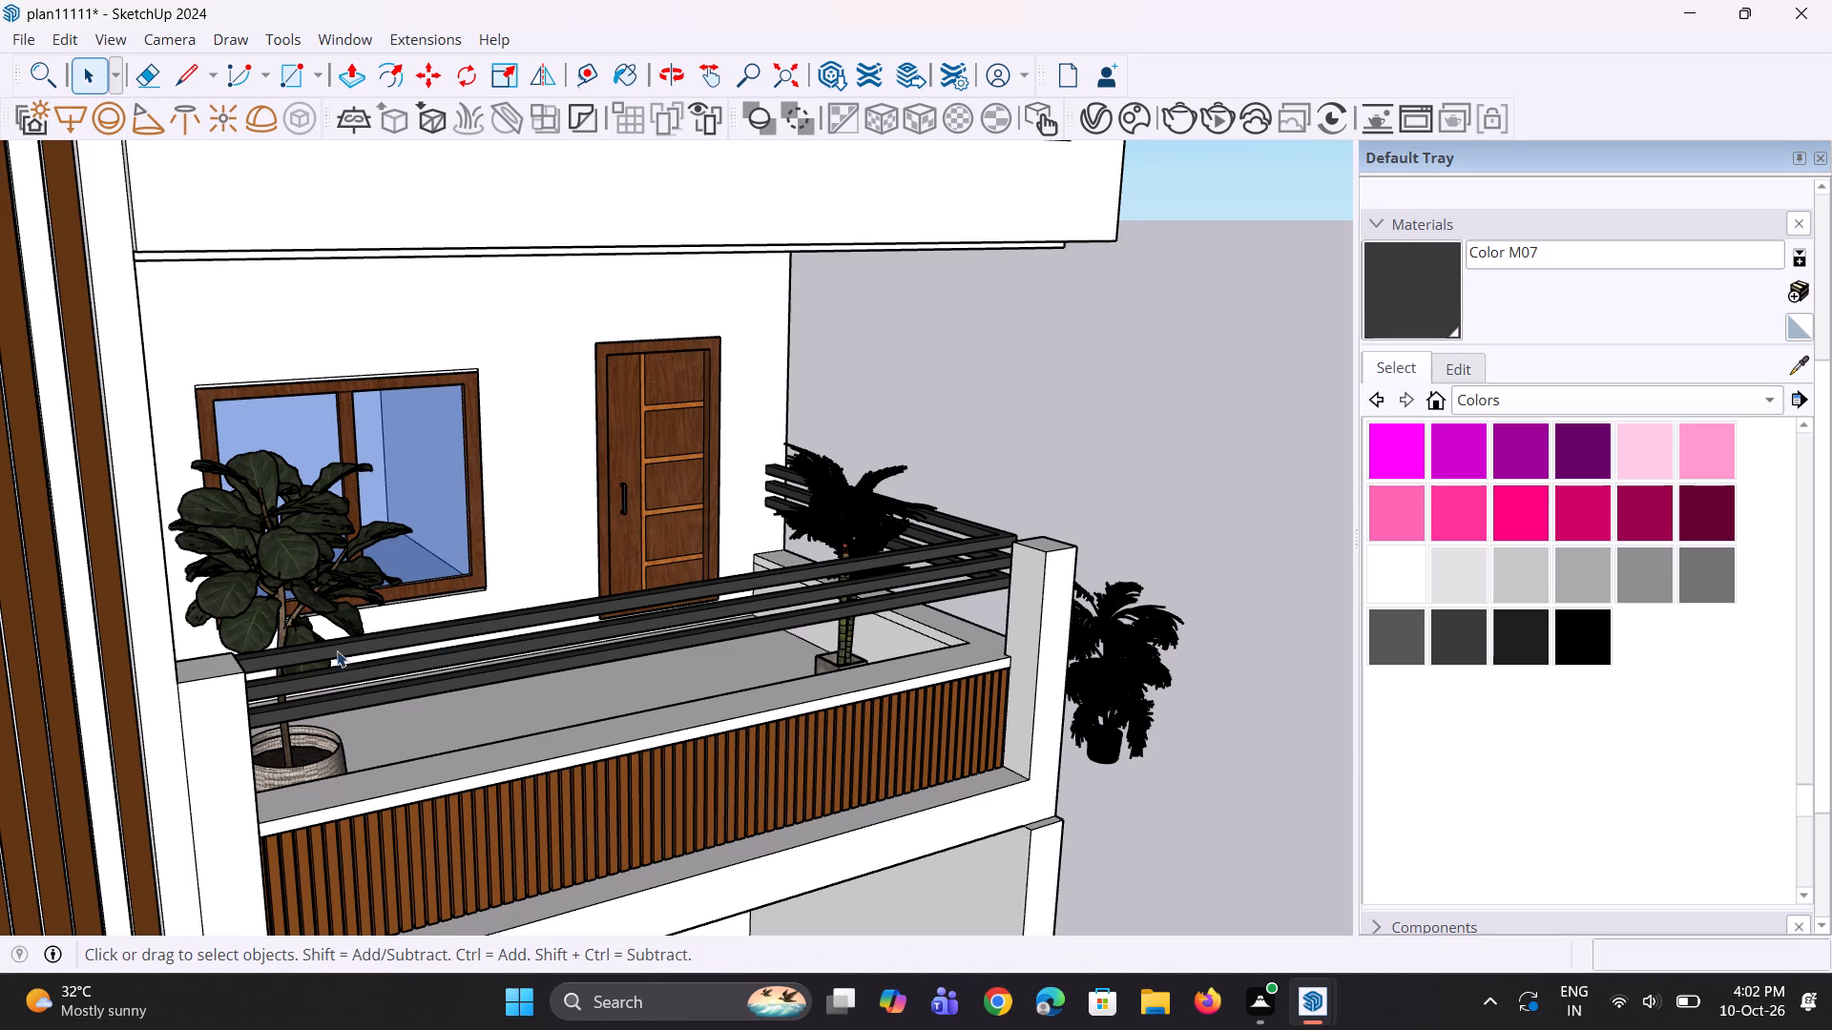
scroll(298, 656, "down", 4)
middle_click_drag(595, 701, 457, 701)
left_click_drag(1050, 543, 1048, 603)
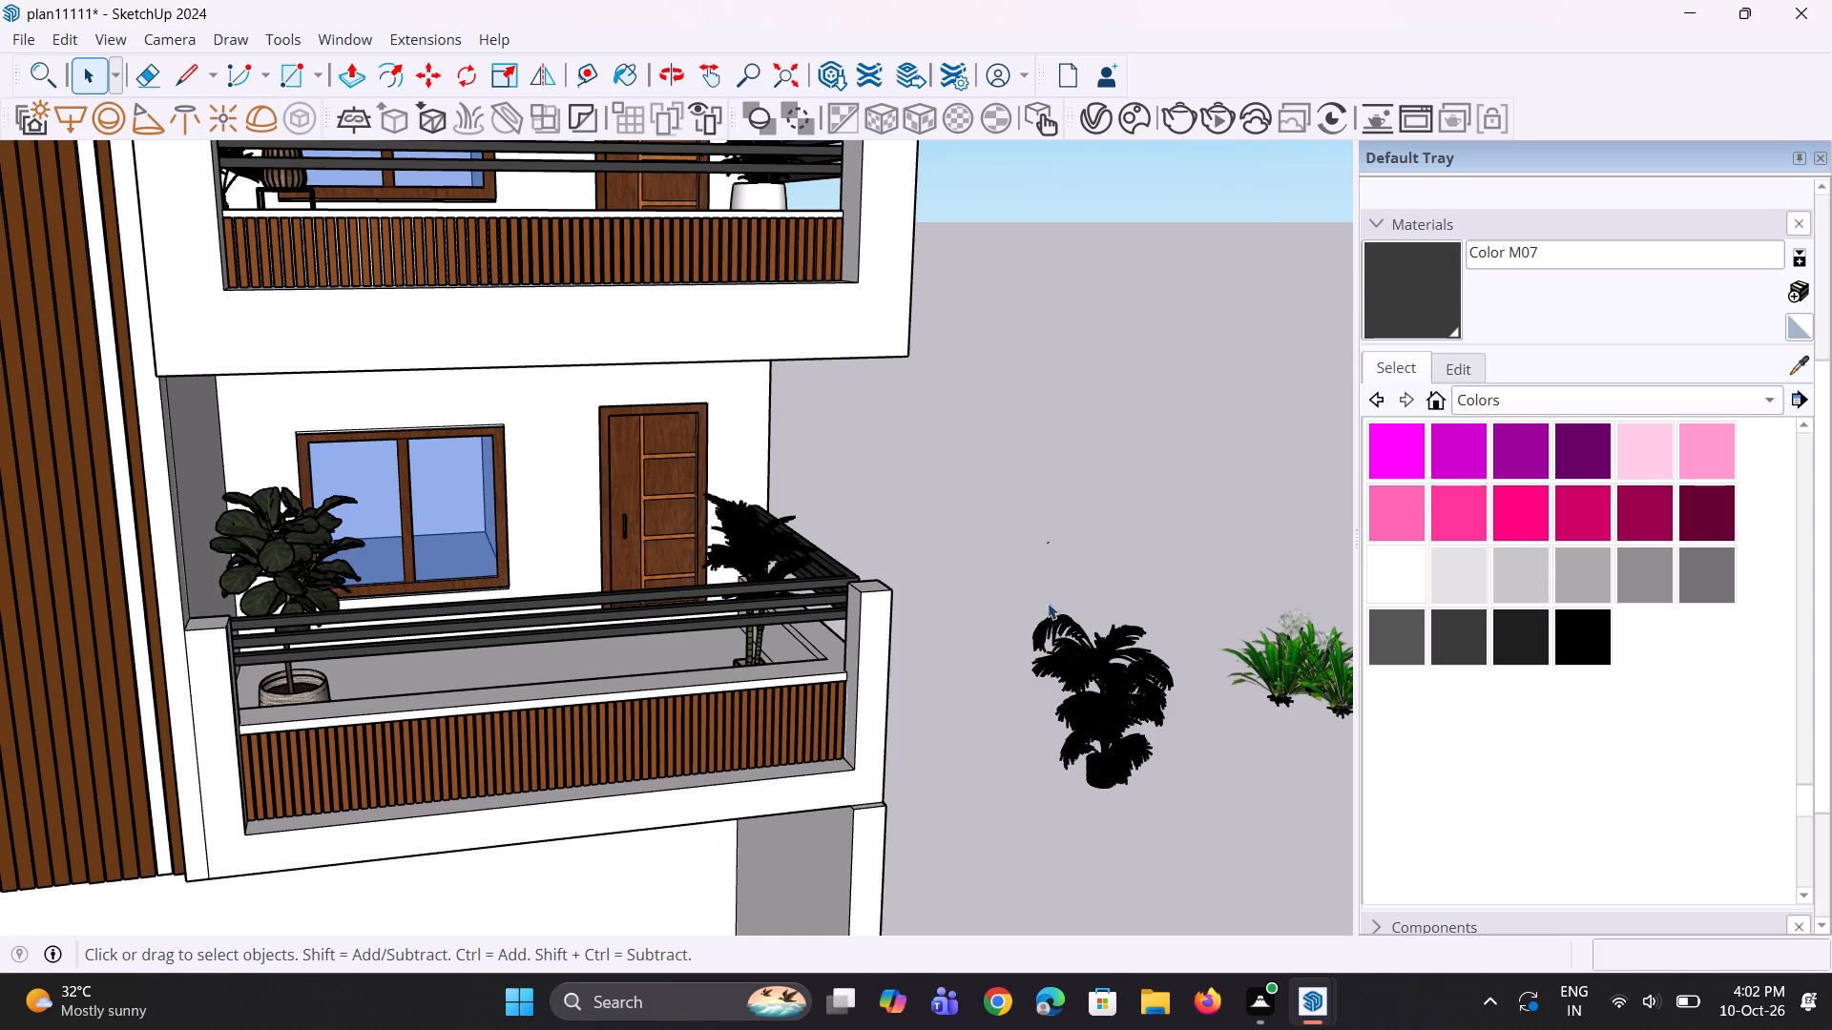
left_click_drag(1048, 603, 1263, 858)
left_click(1116, 693)
key("Delete")
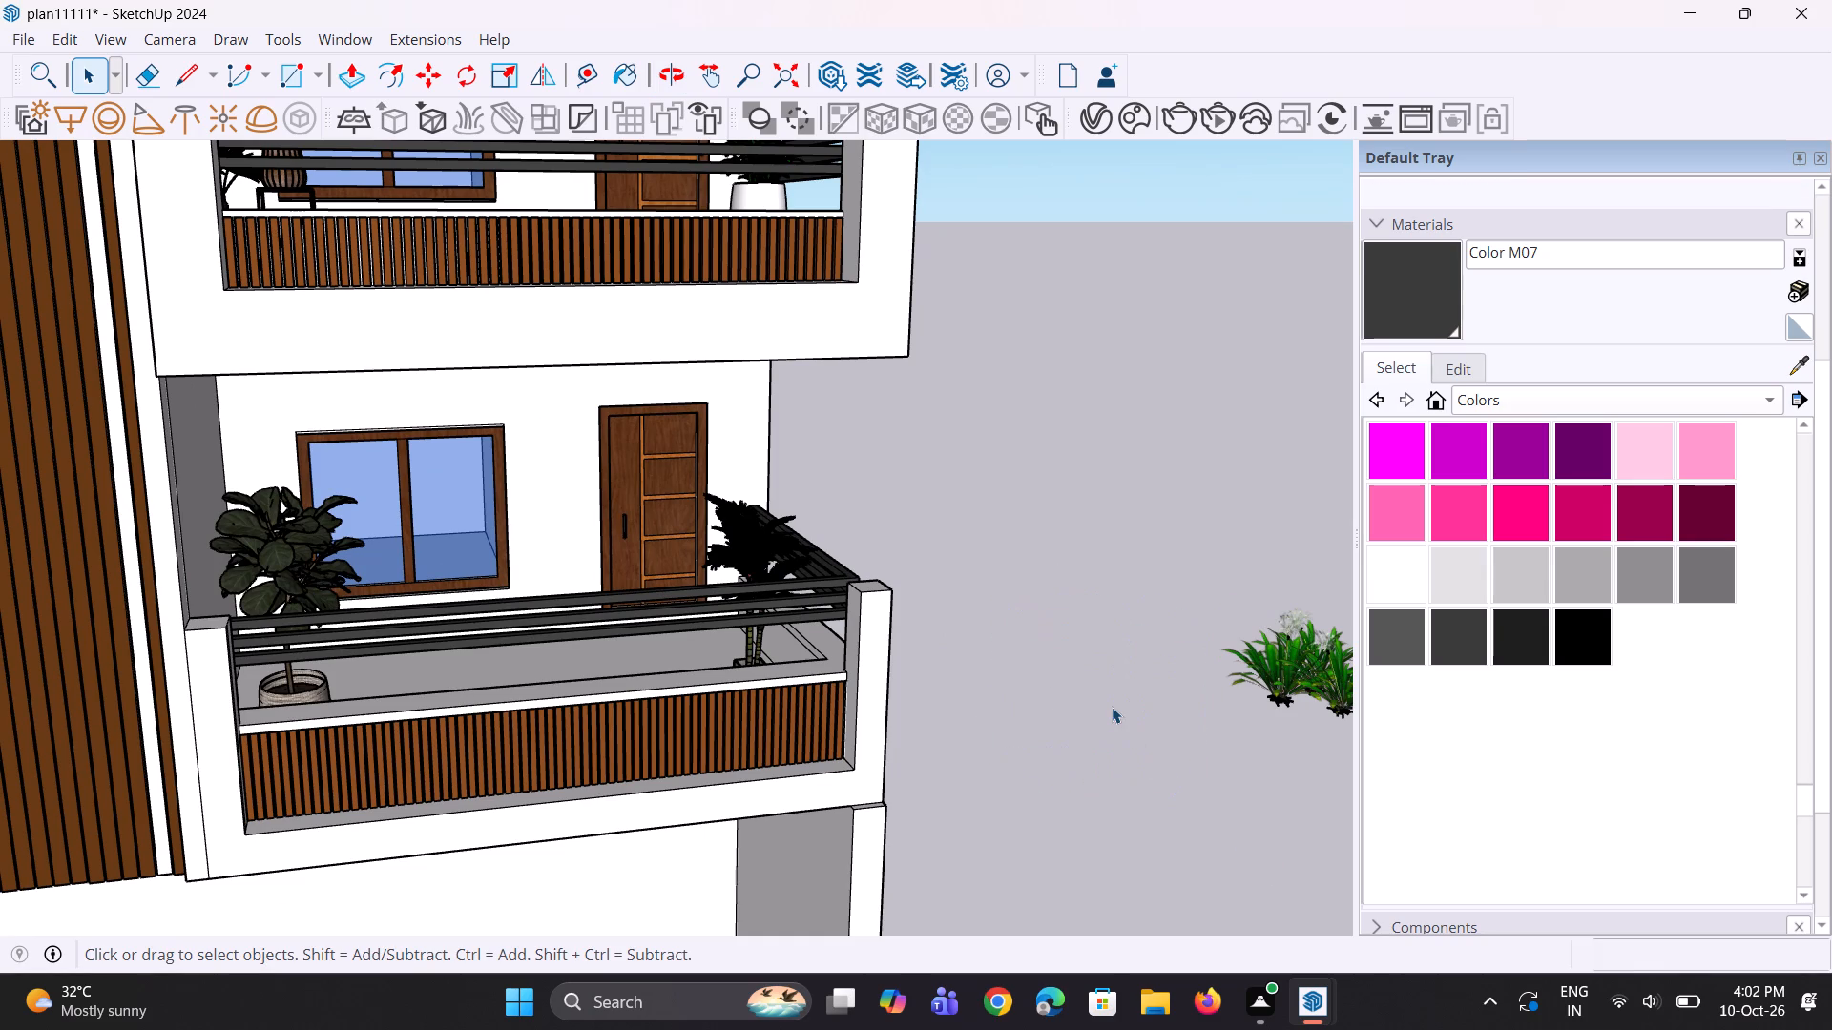
scroll(906, 688, "down", 5)
scroll(1136, 677, "up", 4)
left_click(1109, 690)
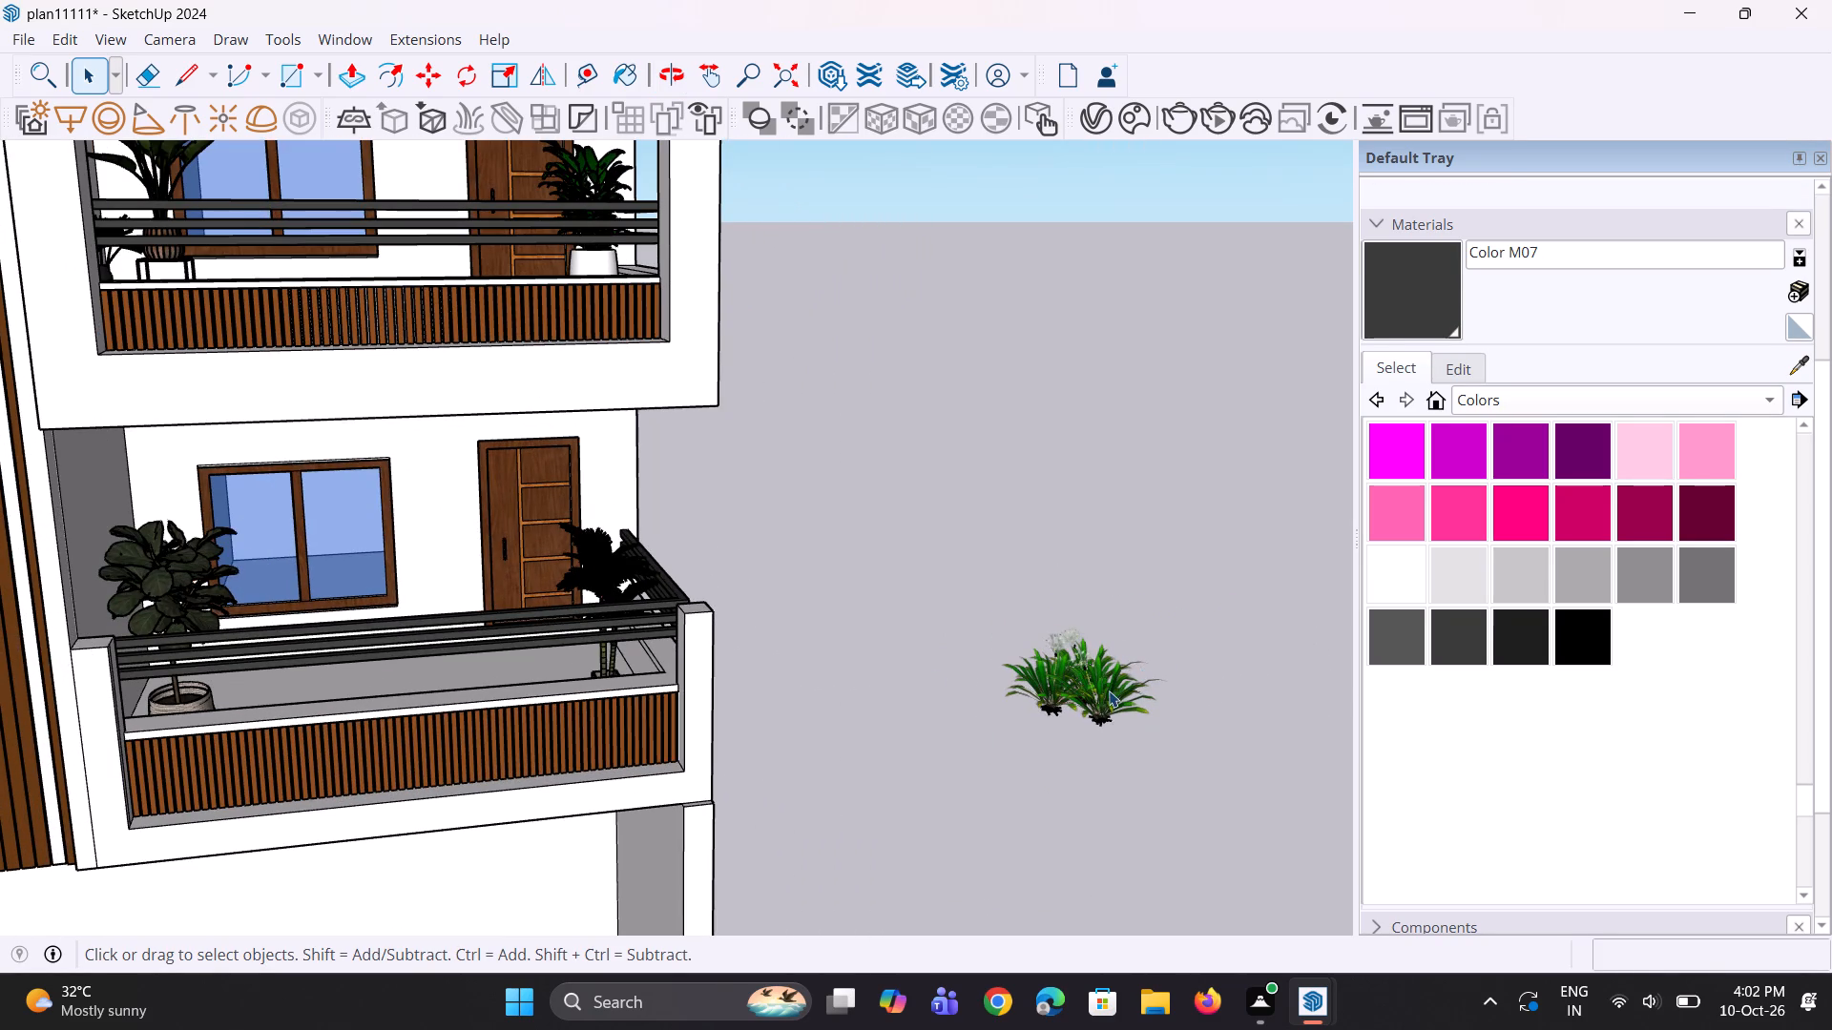
key("Delete")
Select the spare louvred gate beside the building and examine the front facade and its balconies.
scroll(947, 593, "down", 7)
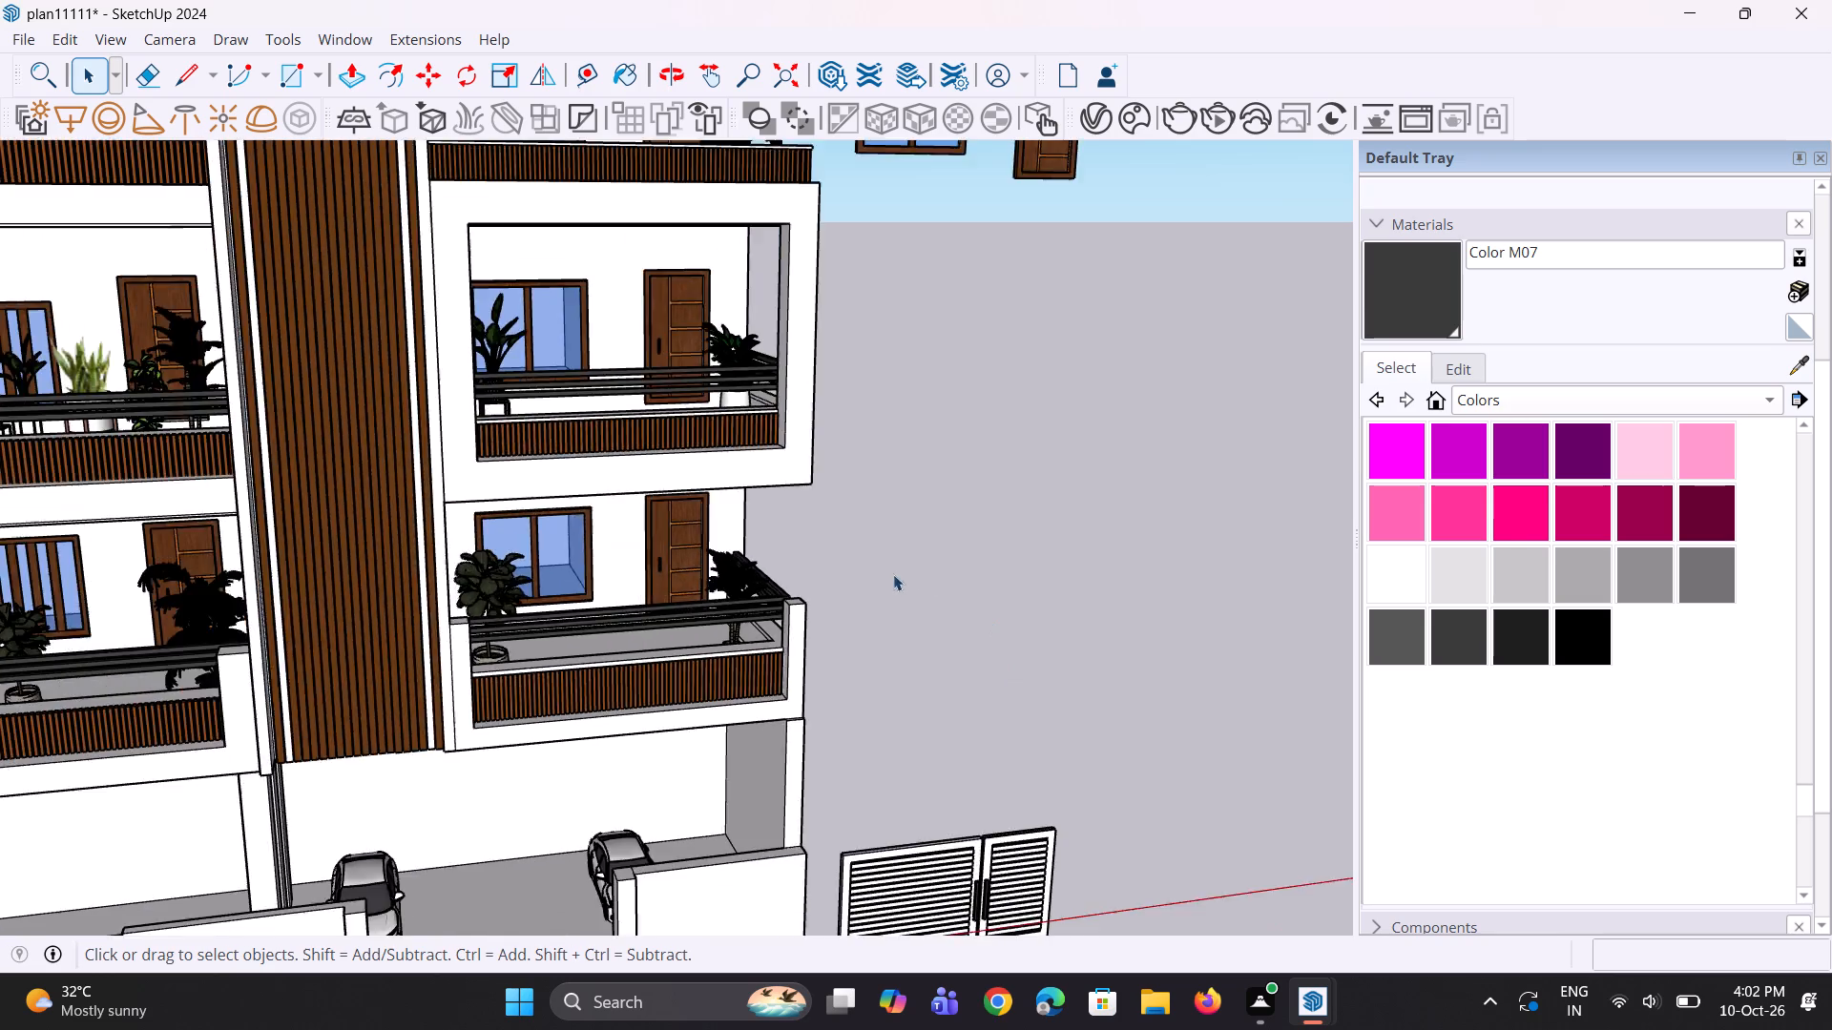
scroll(863, 566, "down", 11)
middle_click_drag(632, 544, 556, 514)
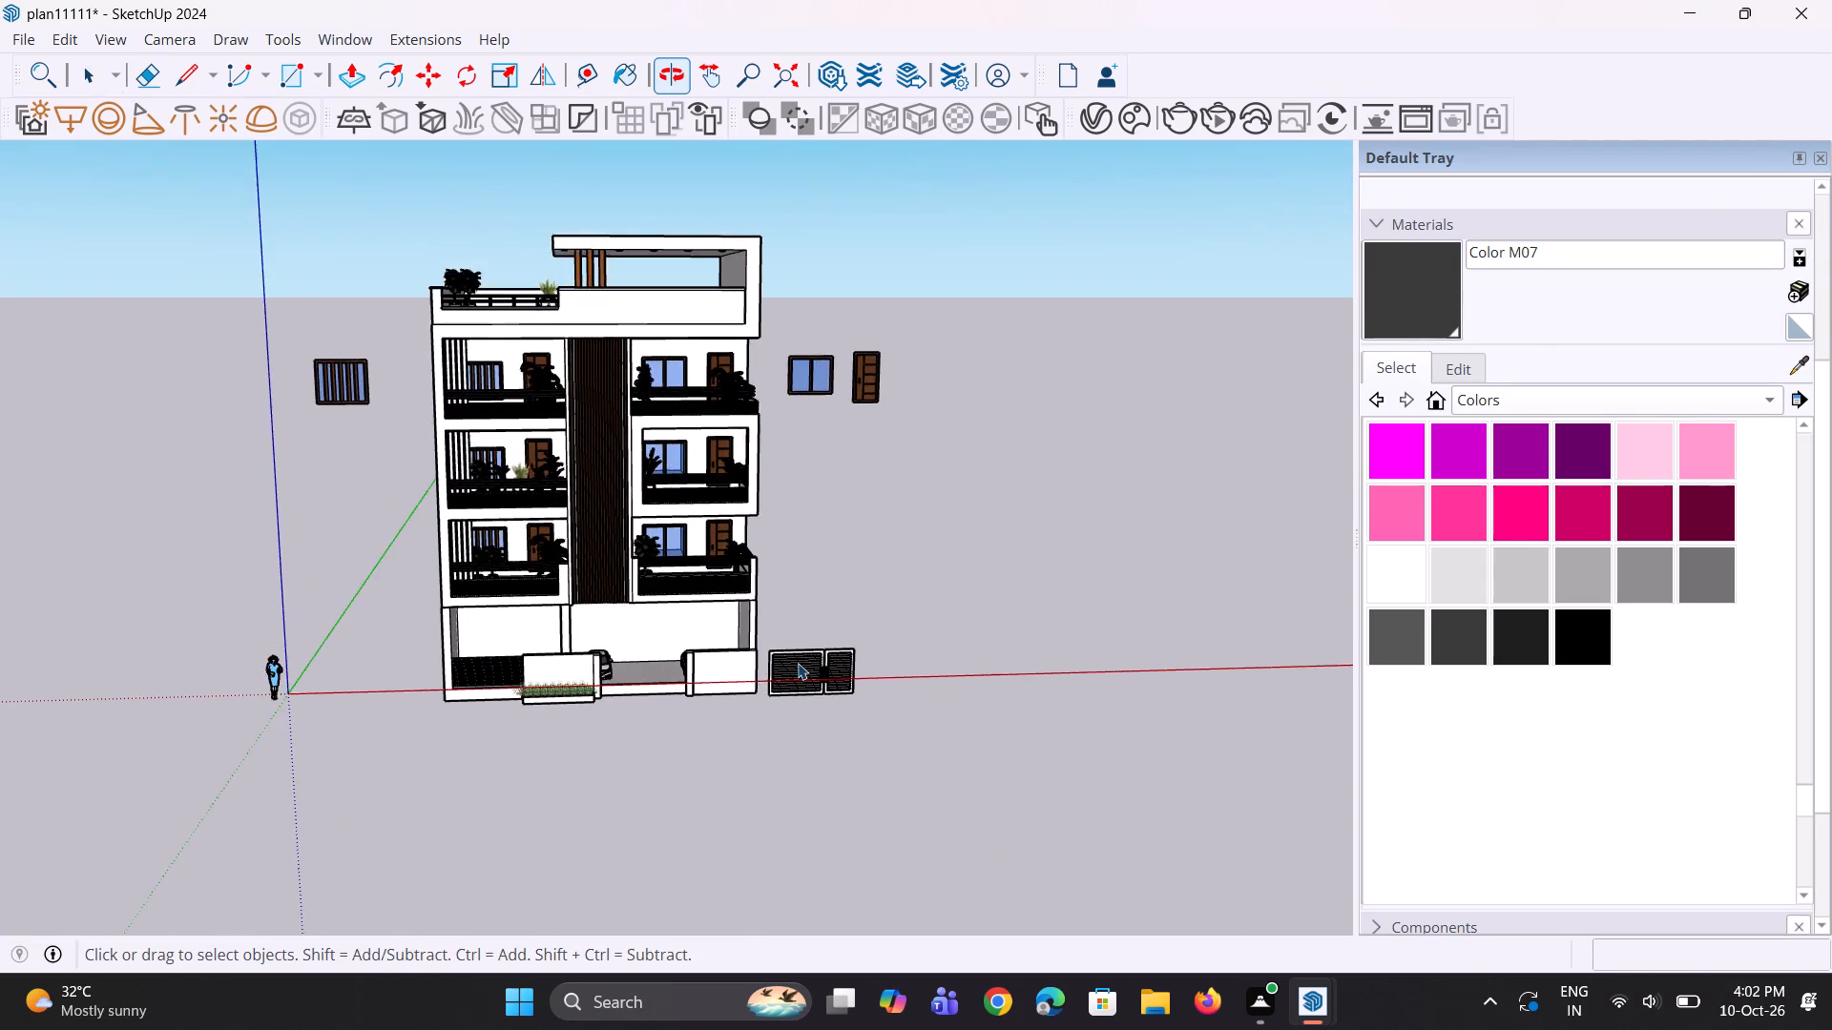
scroll(798, 663, "up", 14)
middle_click_drag(733, 669, 729, 709)
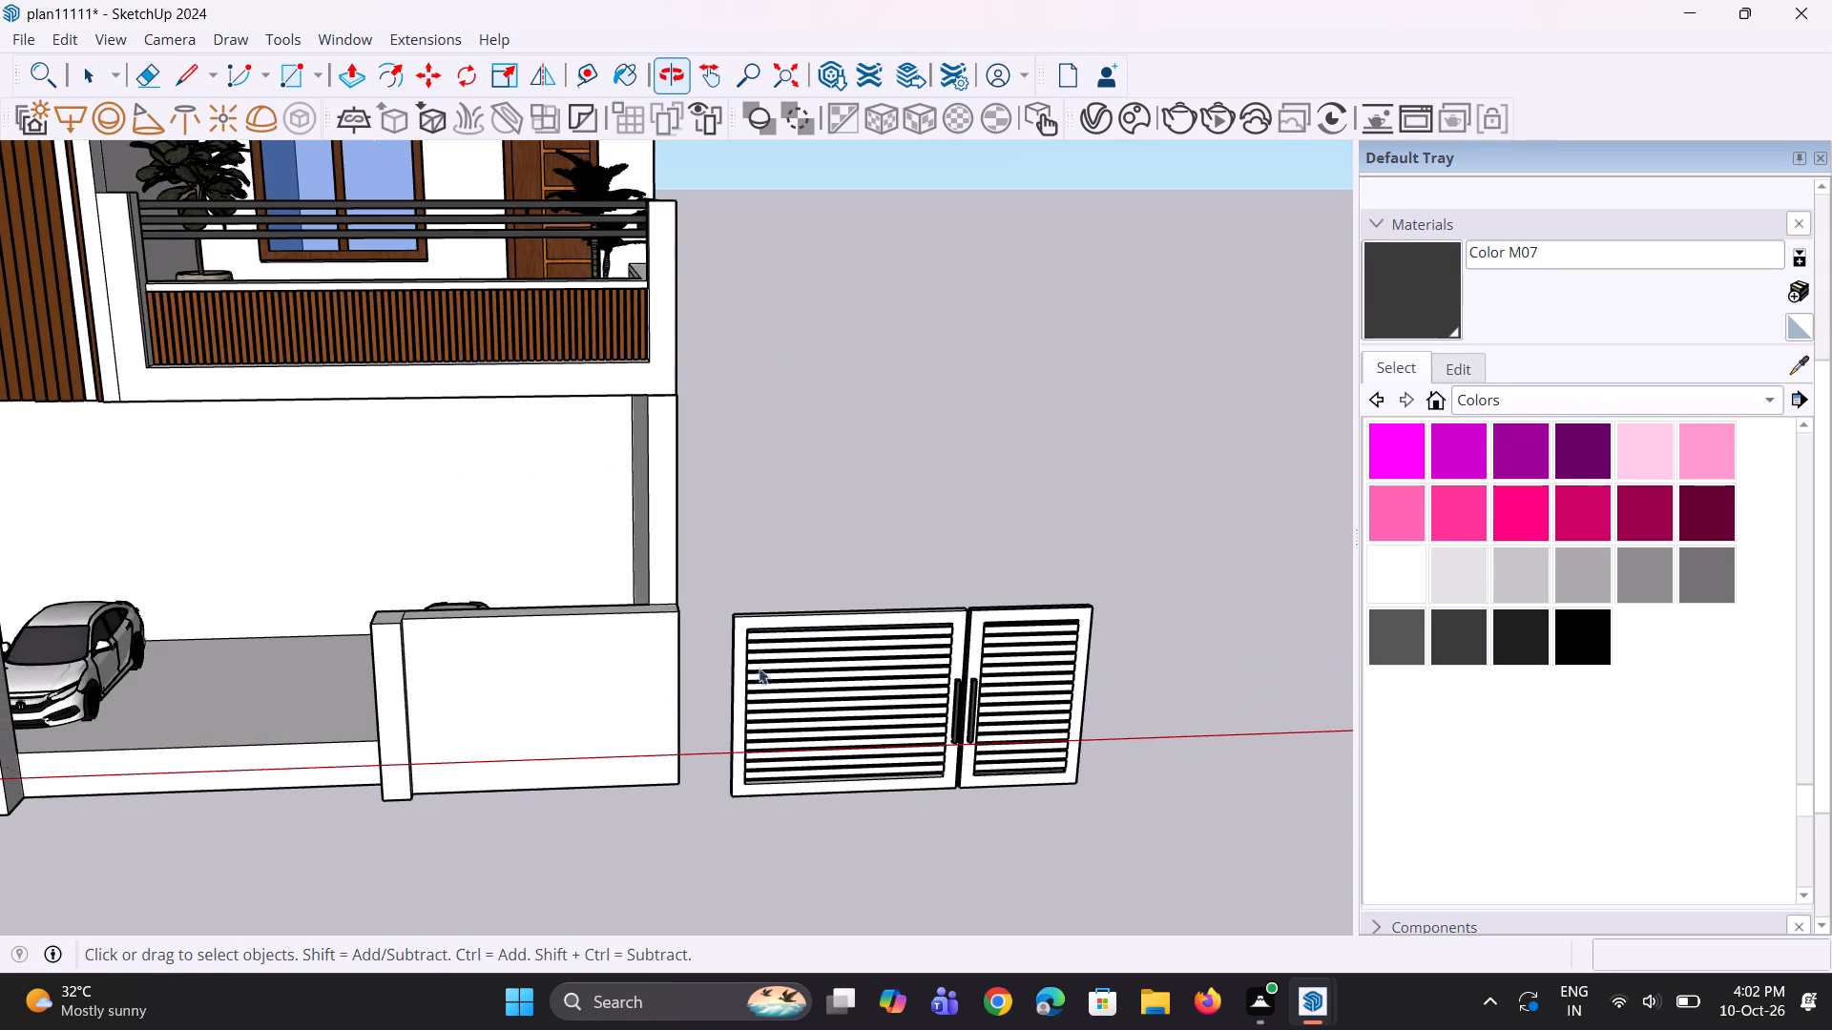
left_click_drag(699, 537, 1192, 890)
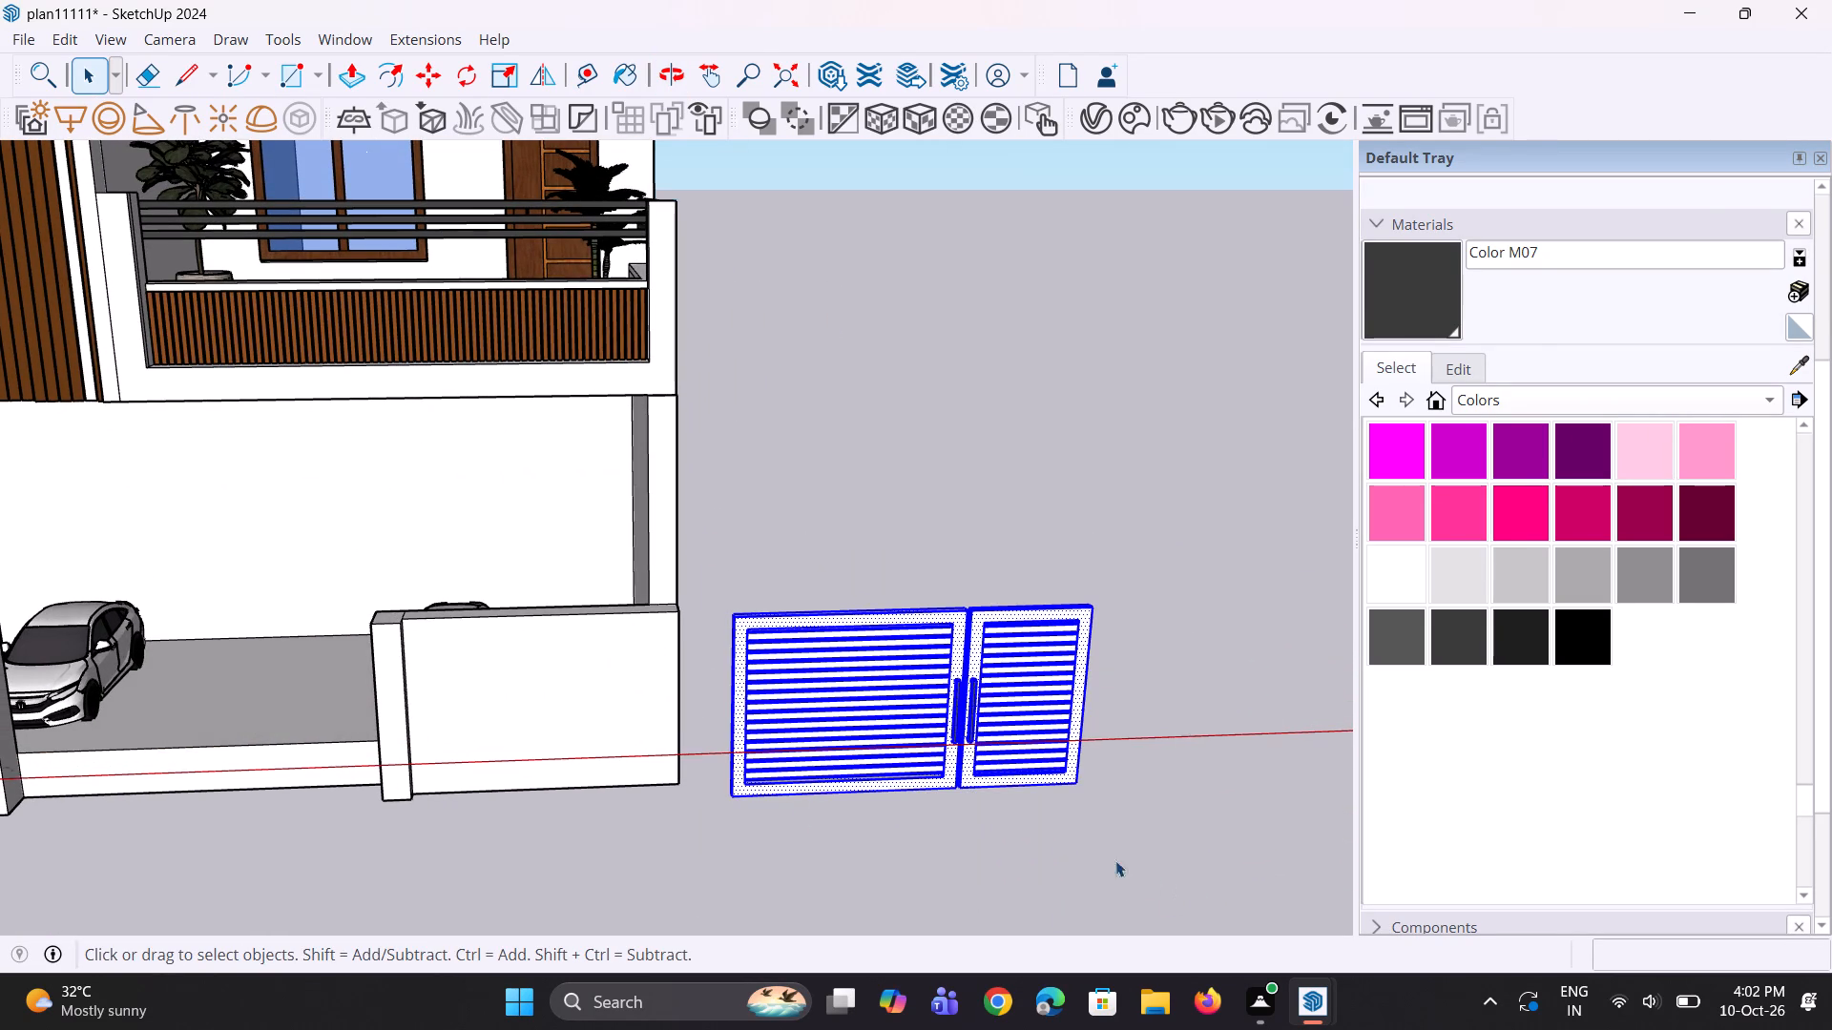
scroll(951, 789, "up", 1)
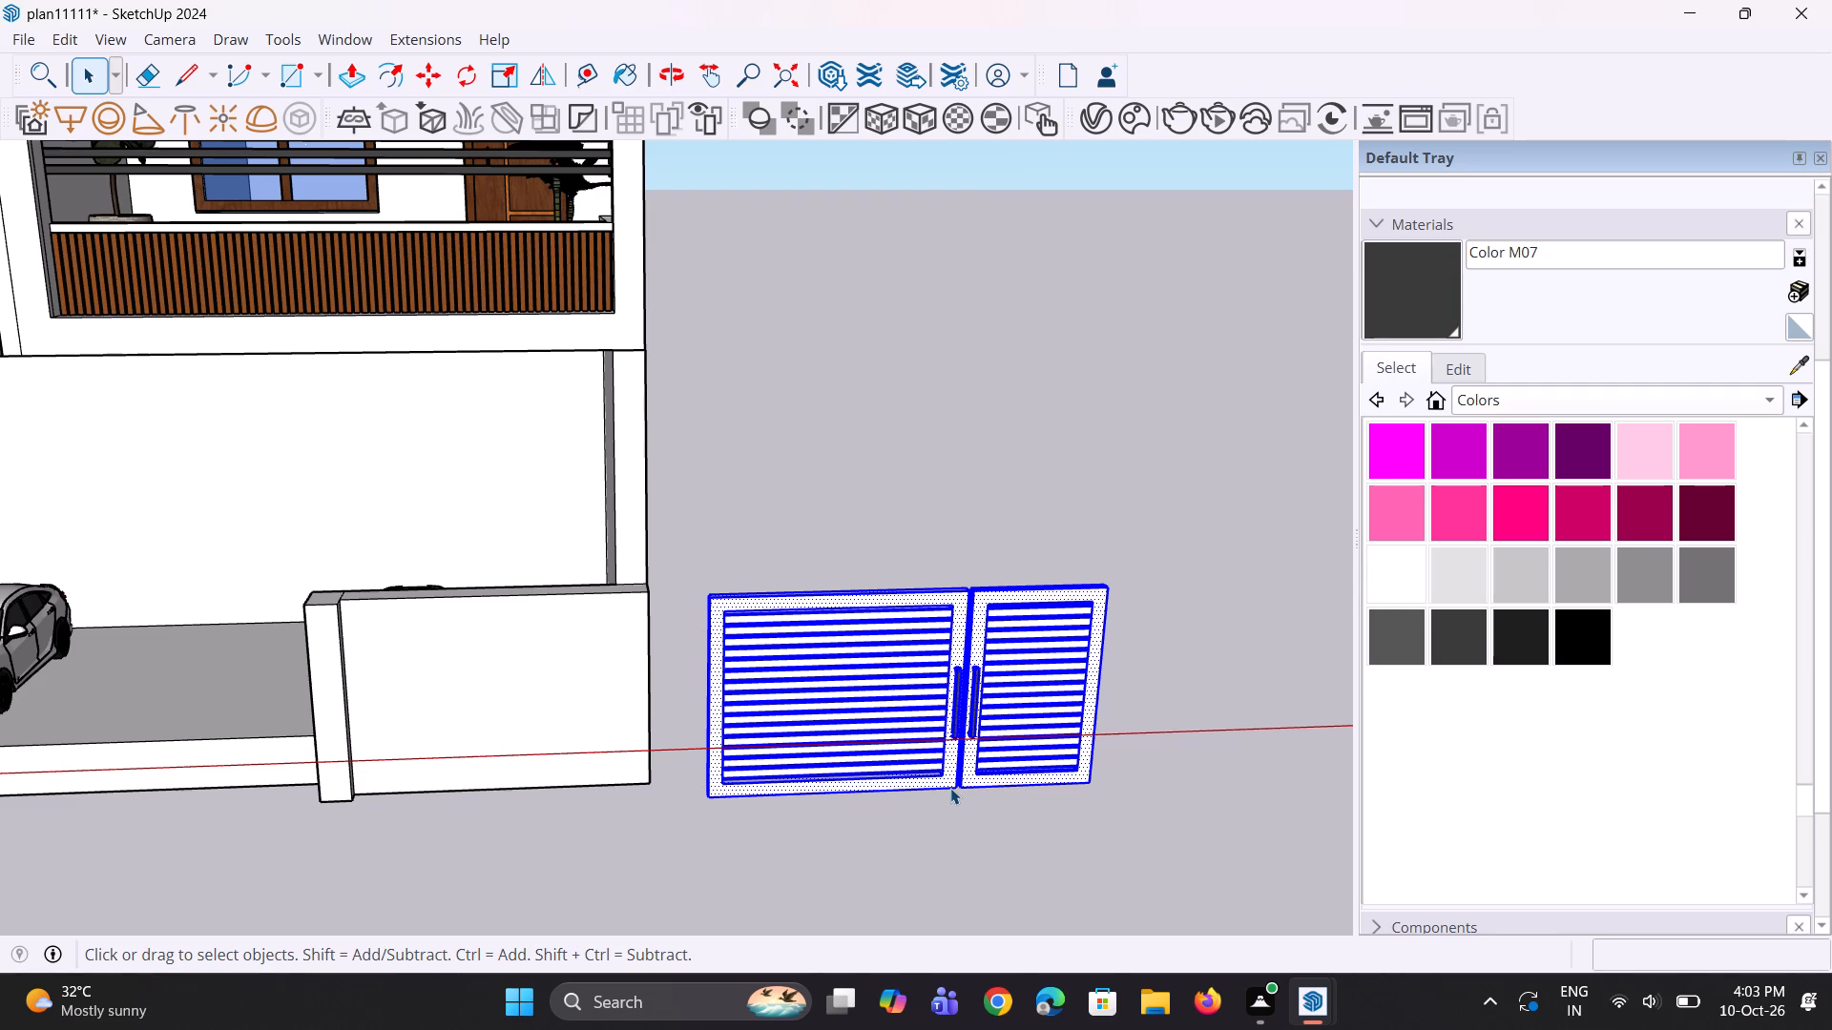
scroll(921, 786, "down", 13)
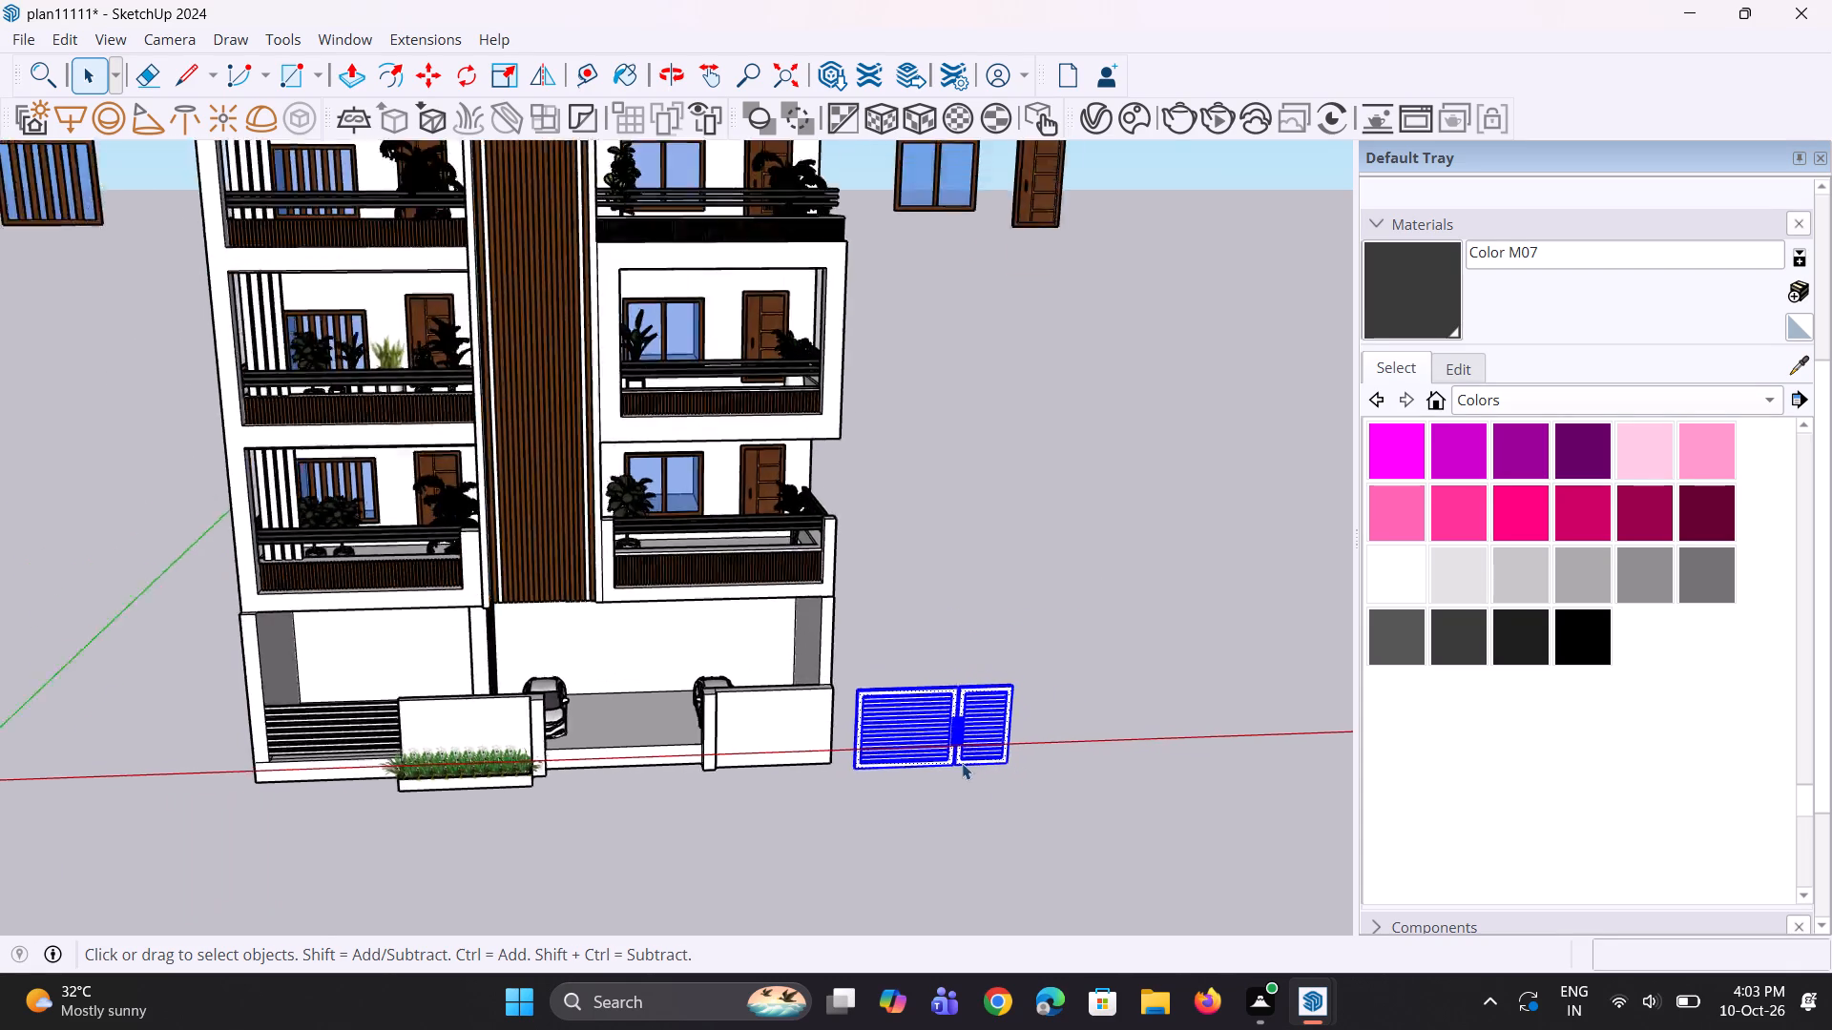
middle_click_drag(998, 807, 982, 736)
scroll(877, 365, "up", 4)
scroll(606, 370, "up", 2)
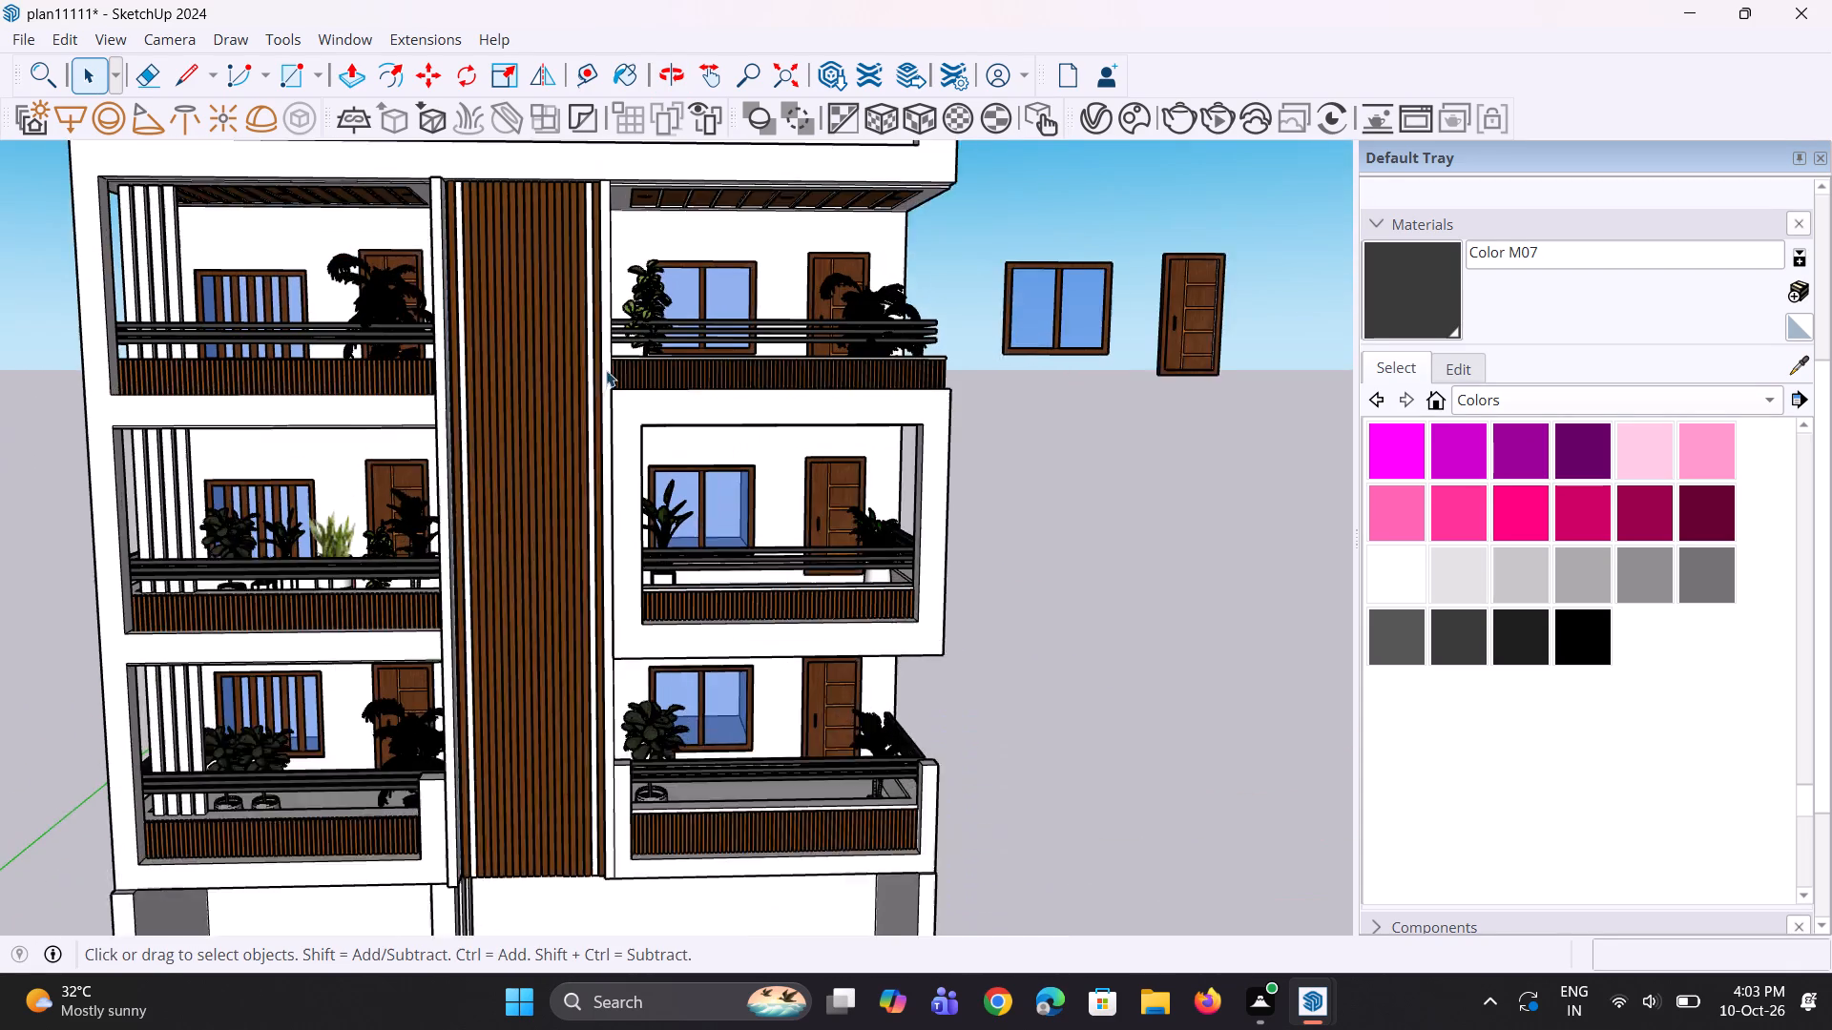
scroll(606, 370, "up", 1)
middle_click_drag(577, 414, 608, 414)
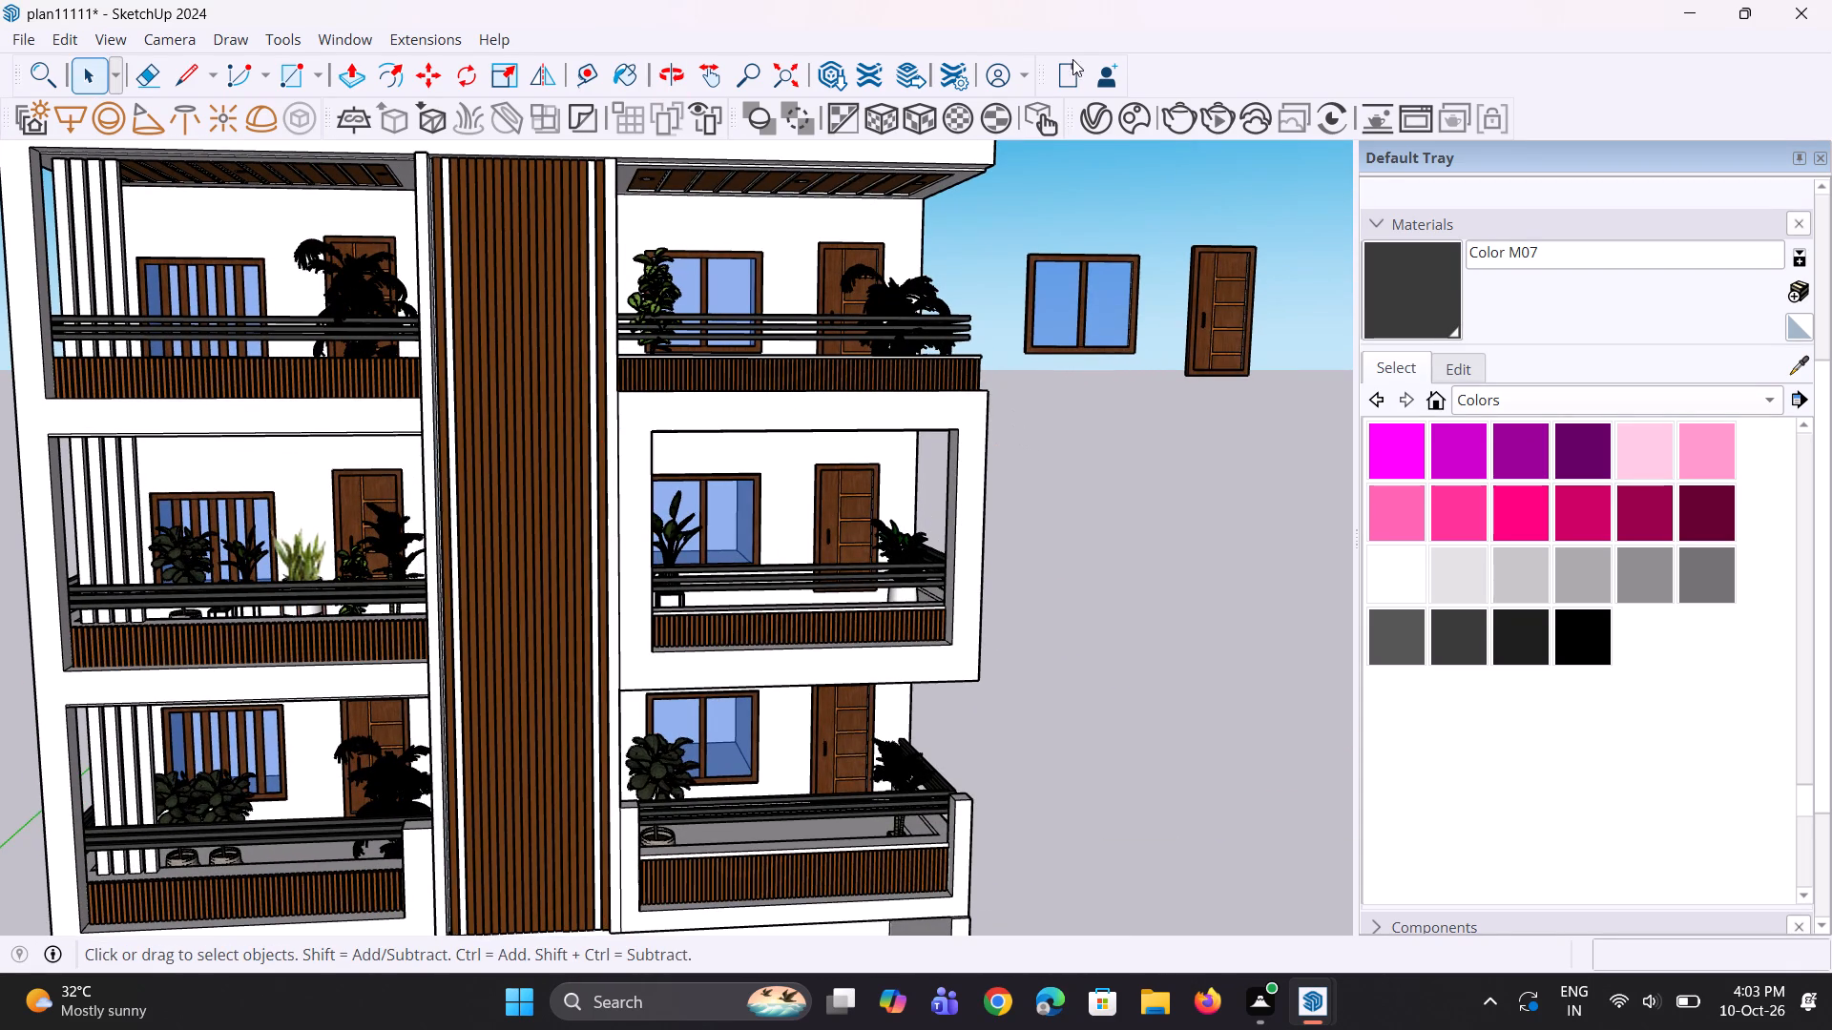
Create a new Generic material in the V-Ray Asset Editor.
double_click(1085, 113)
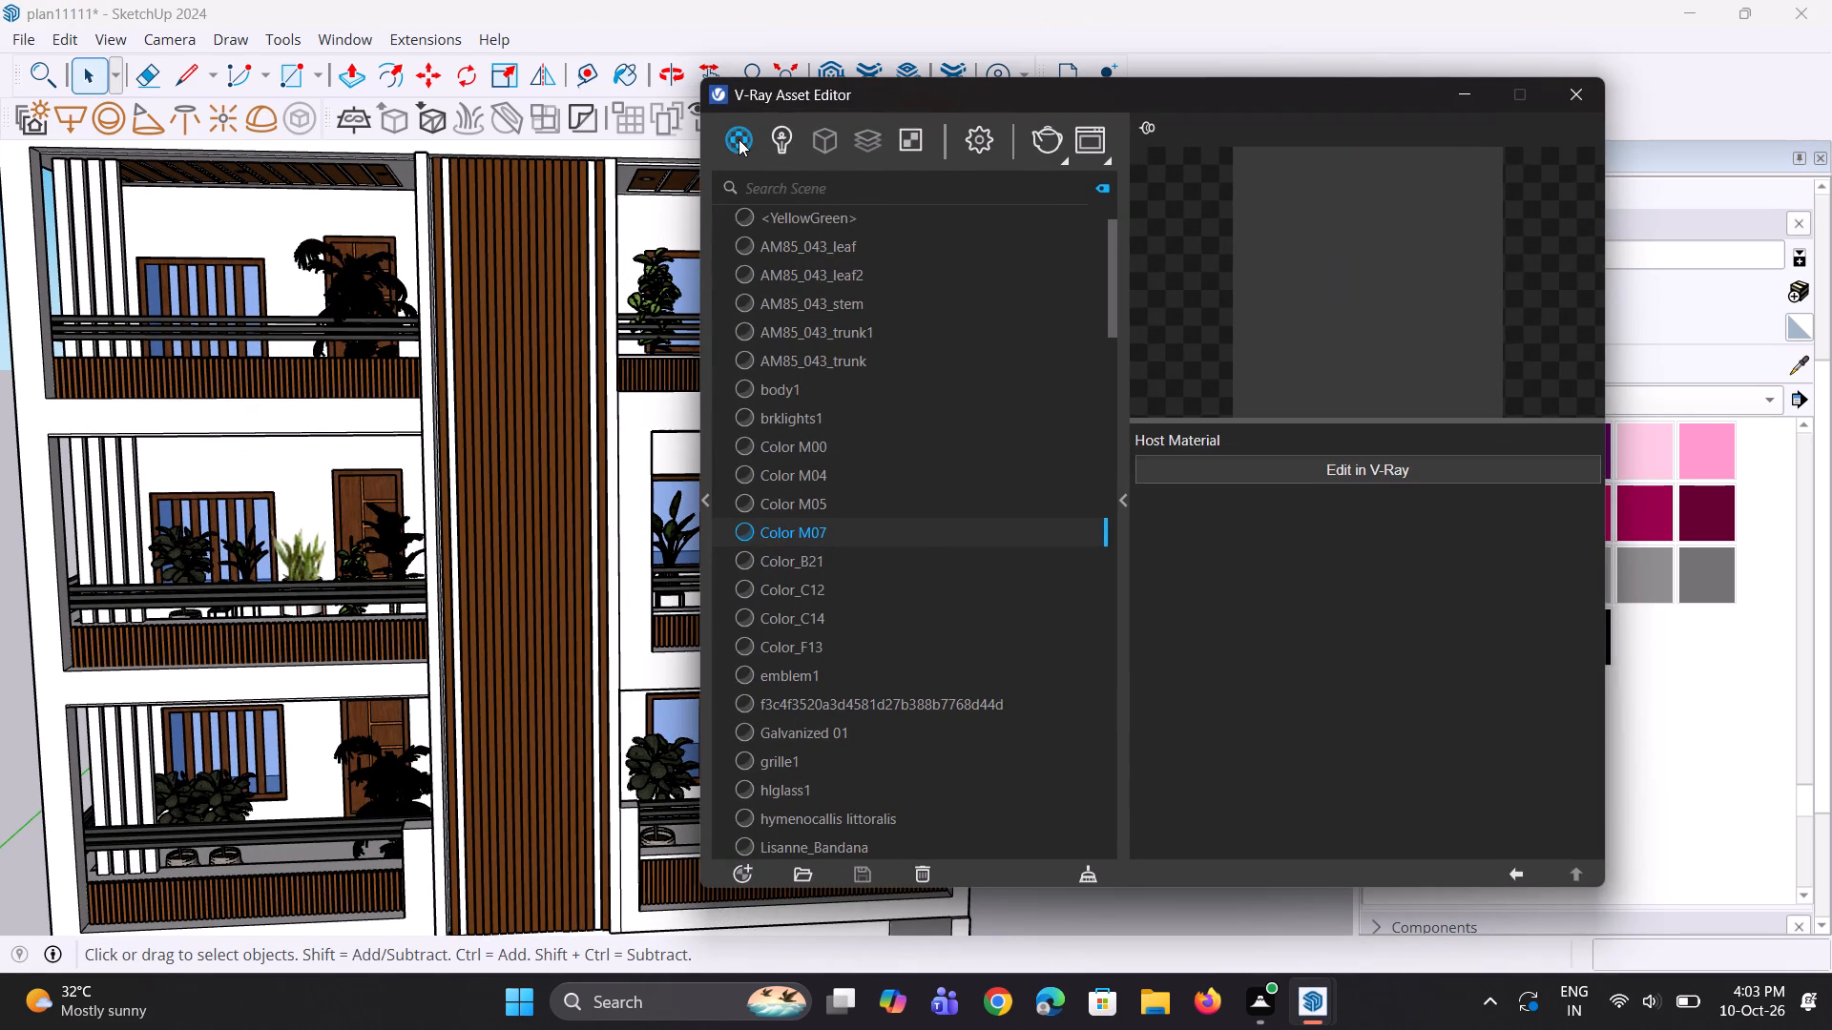
right_click(739, 139)
left_click(789, 195)
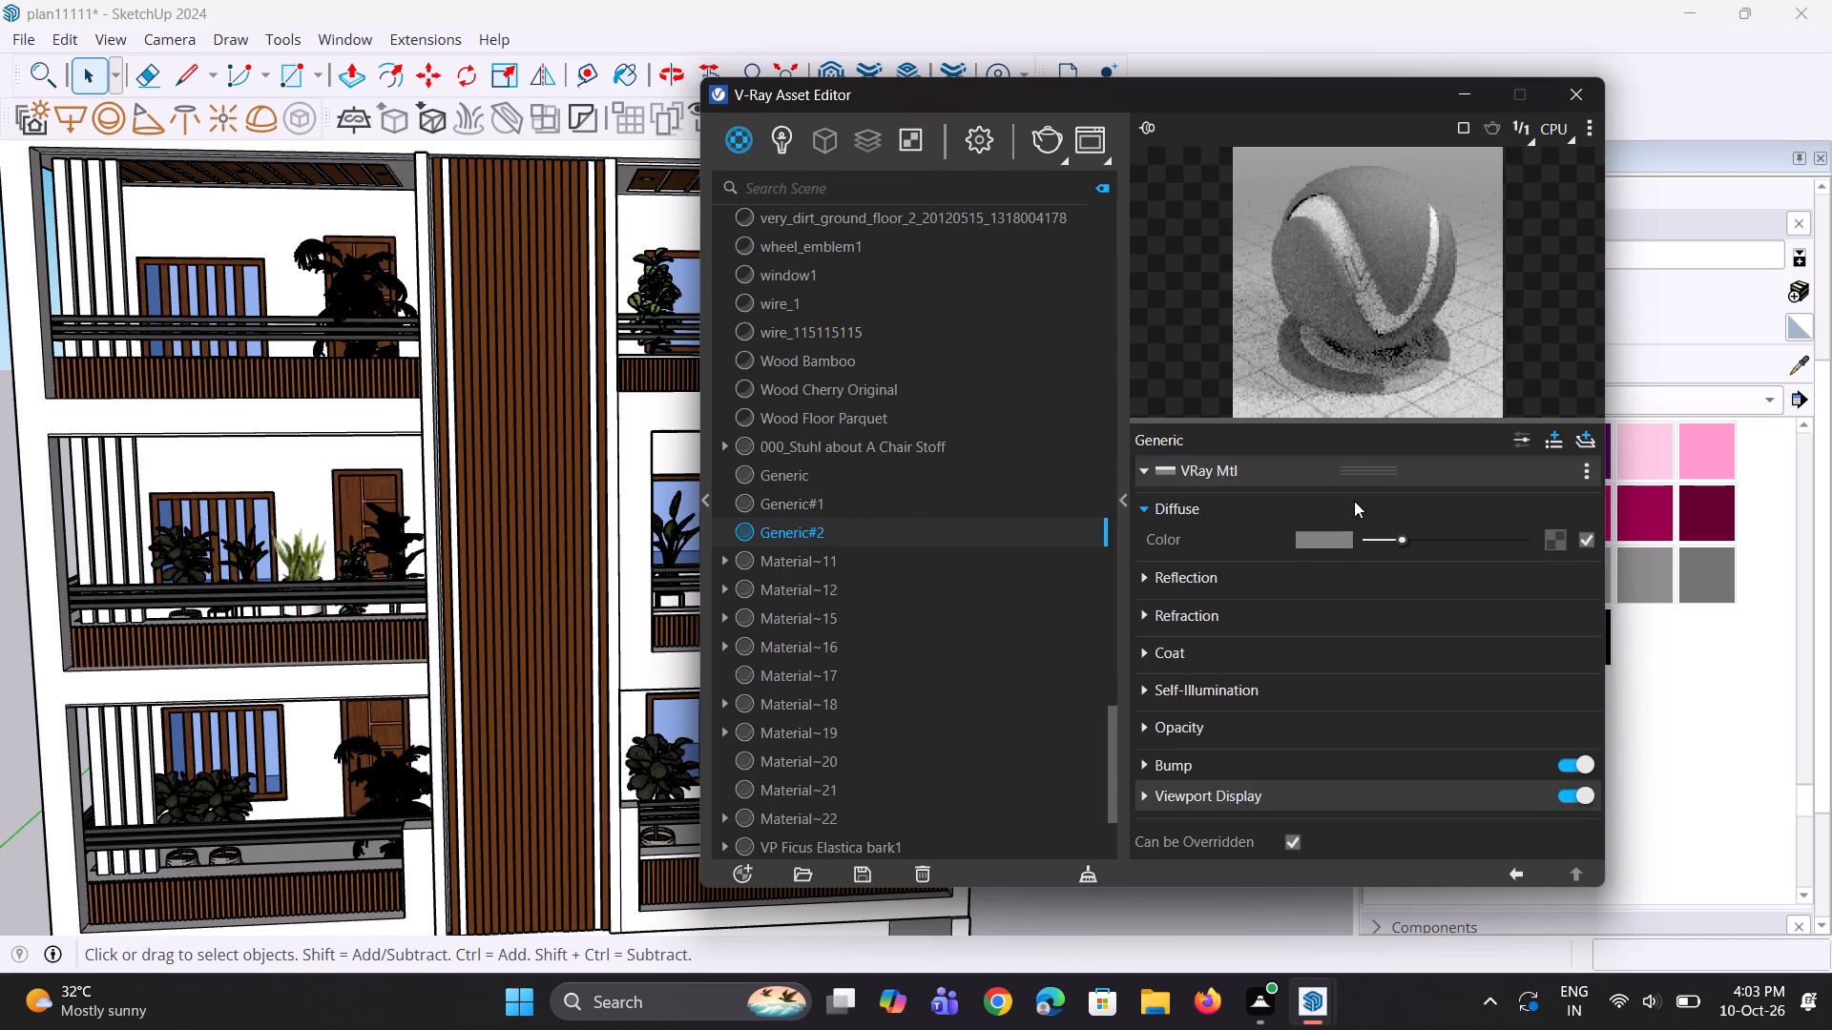
Set the new material's diffuse colour to light orange, about R 0.96, G 0.78, B 0.521.
left_click(1336, 546)
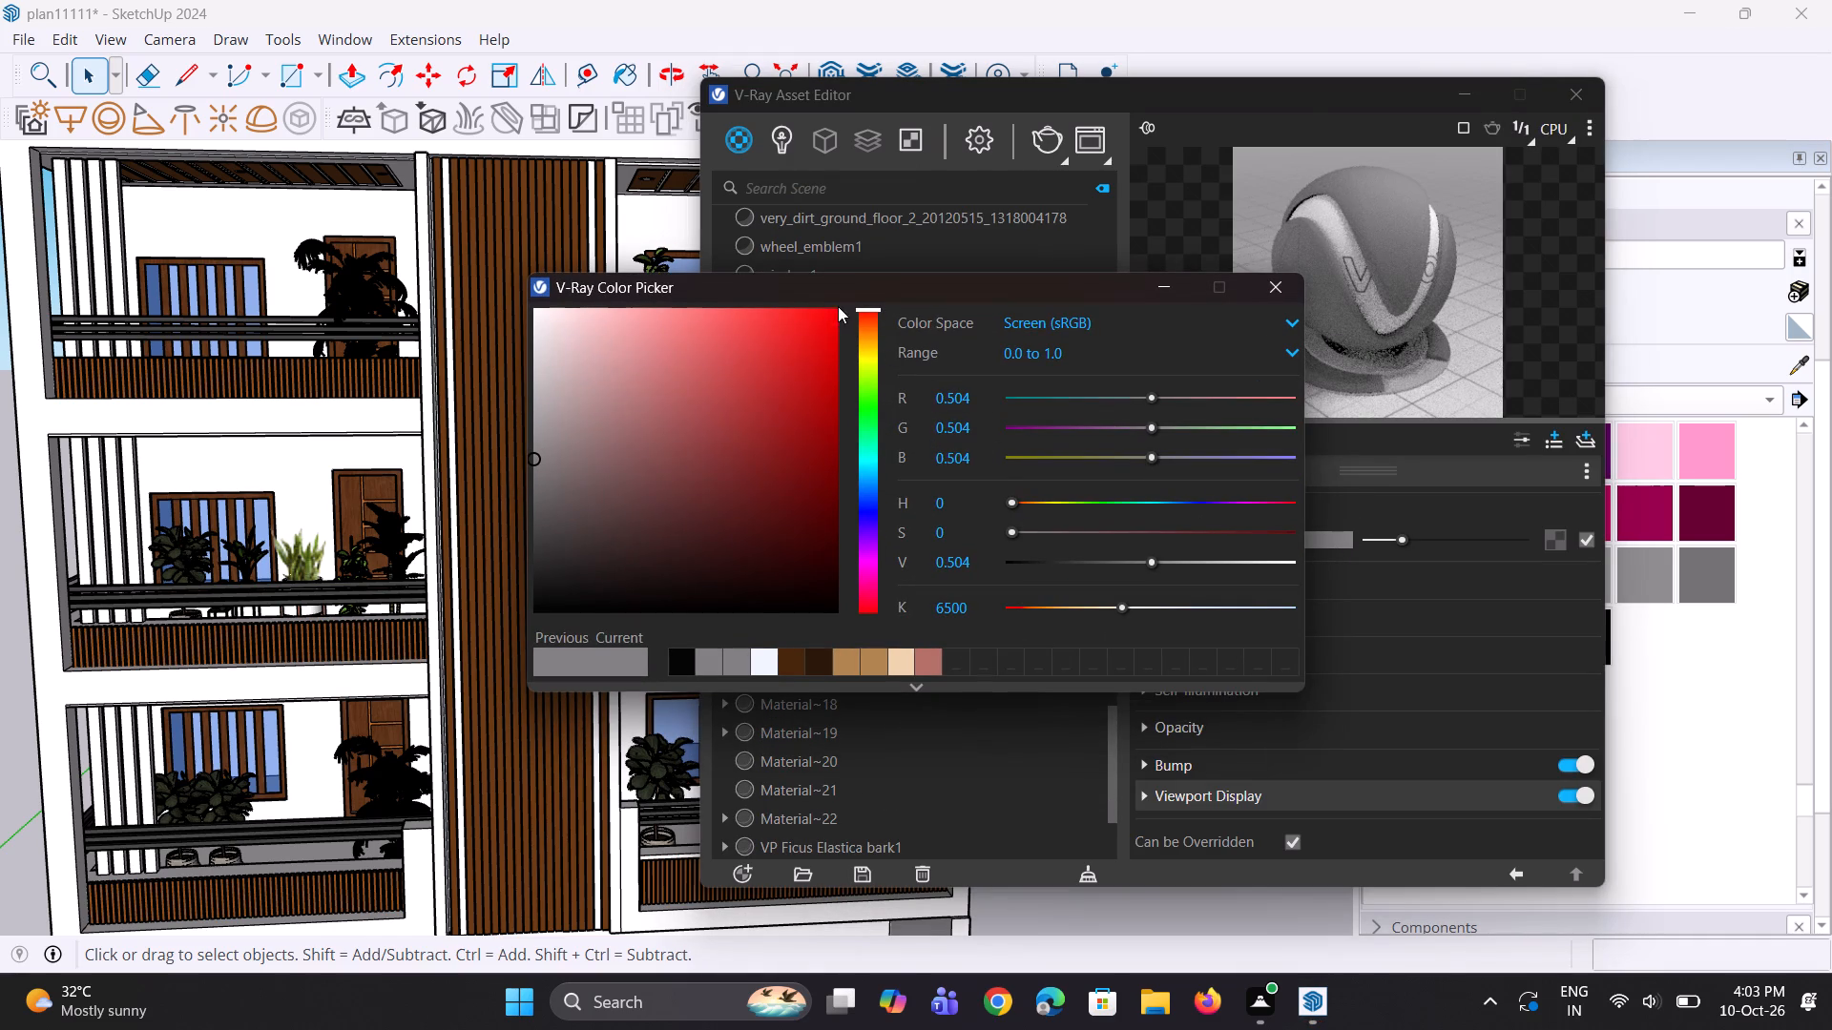
left_click_drag(882, 311, 884, 329)
left_click_drag(874, 312, 877, 339)
left_click_drag(762, 339, 709, 340)
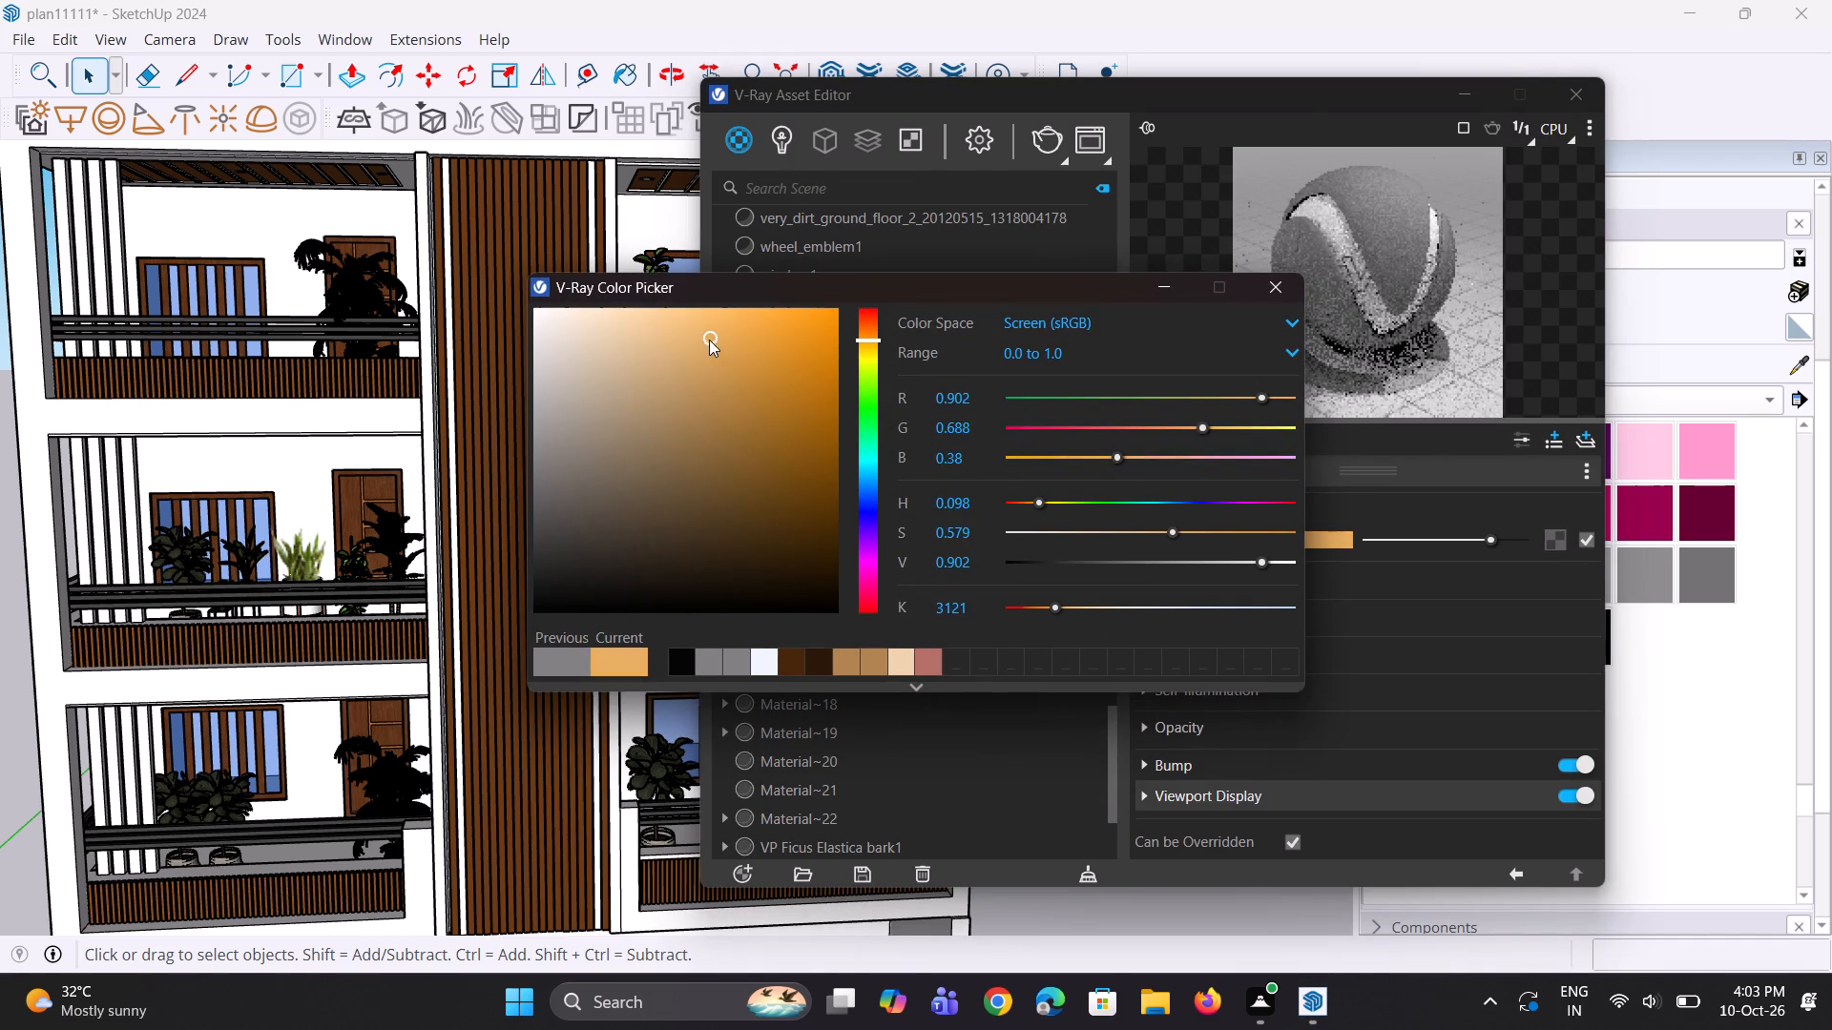
left_click_drag(709, 340, 697, 329)
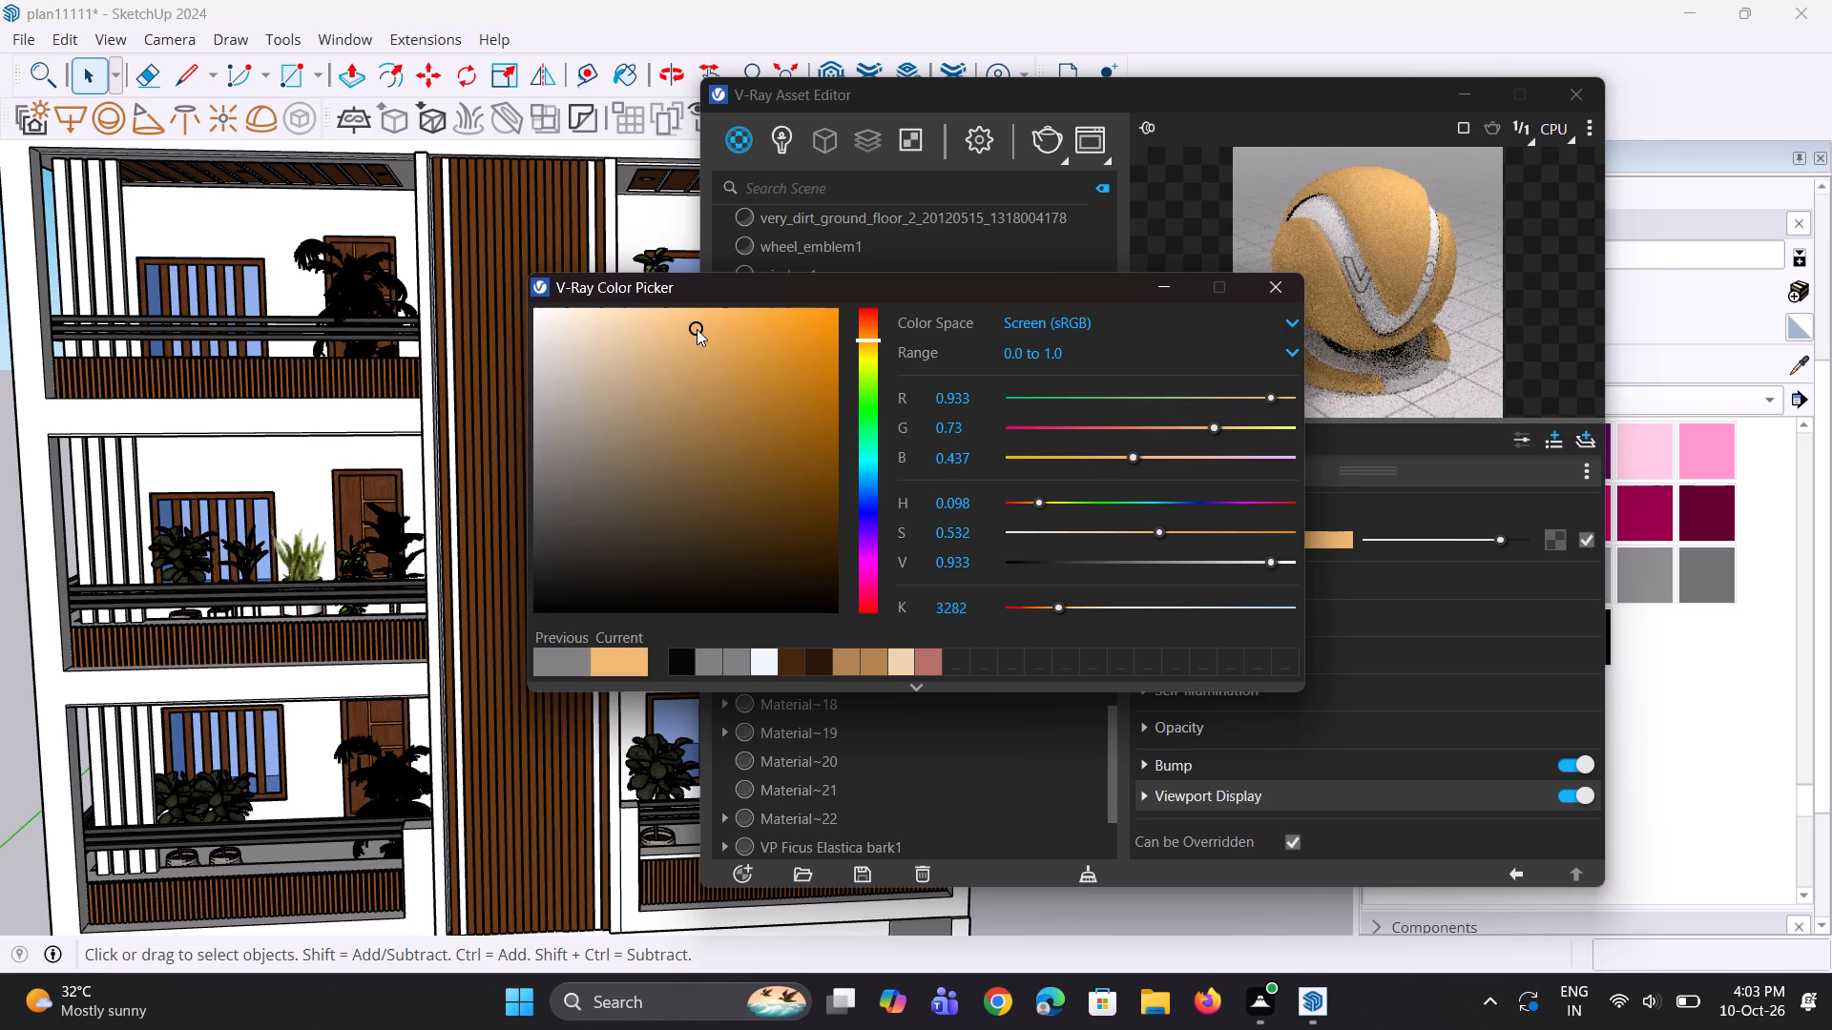
left_click_drag(697, 329, 677, 324)
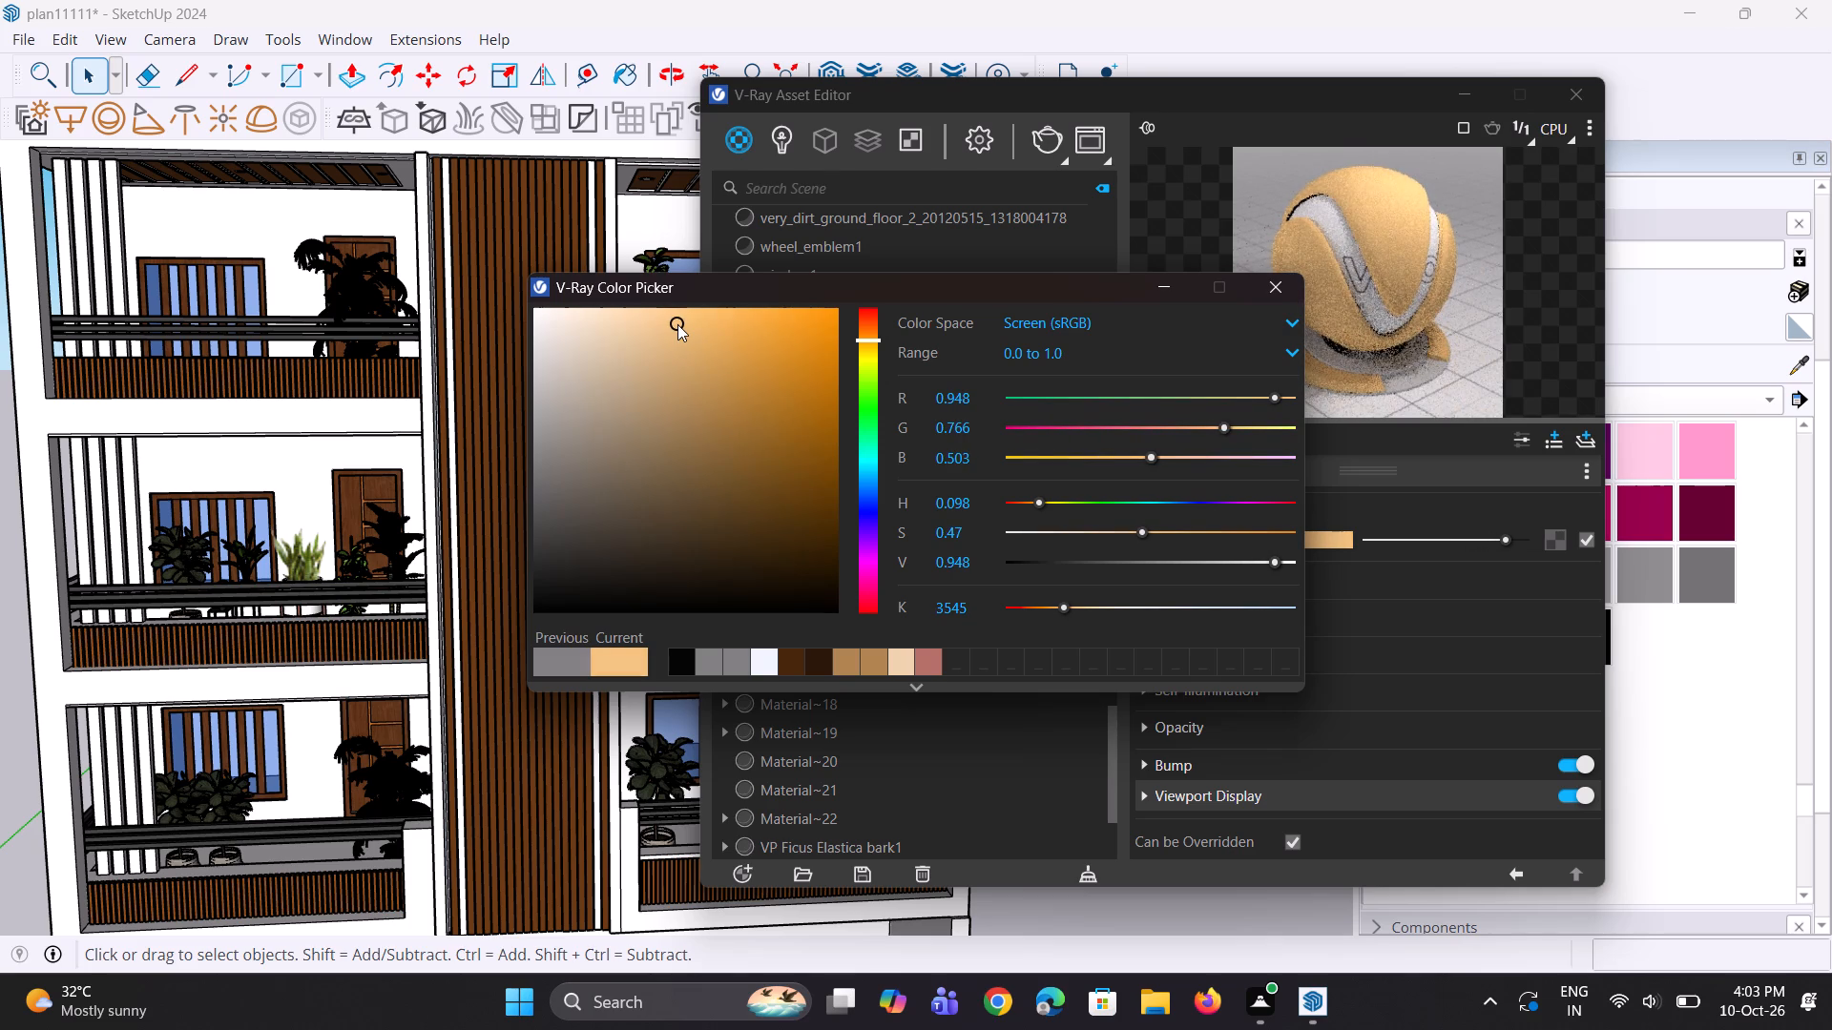
left_click(677, 324)
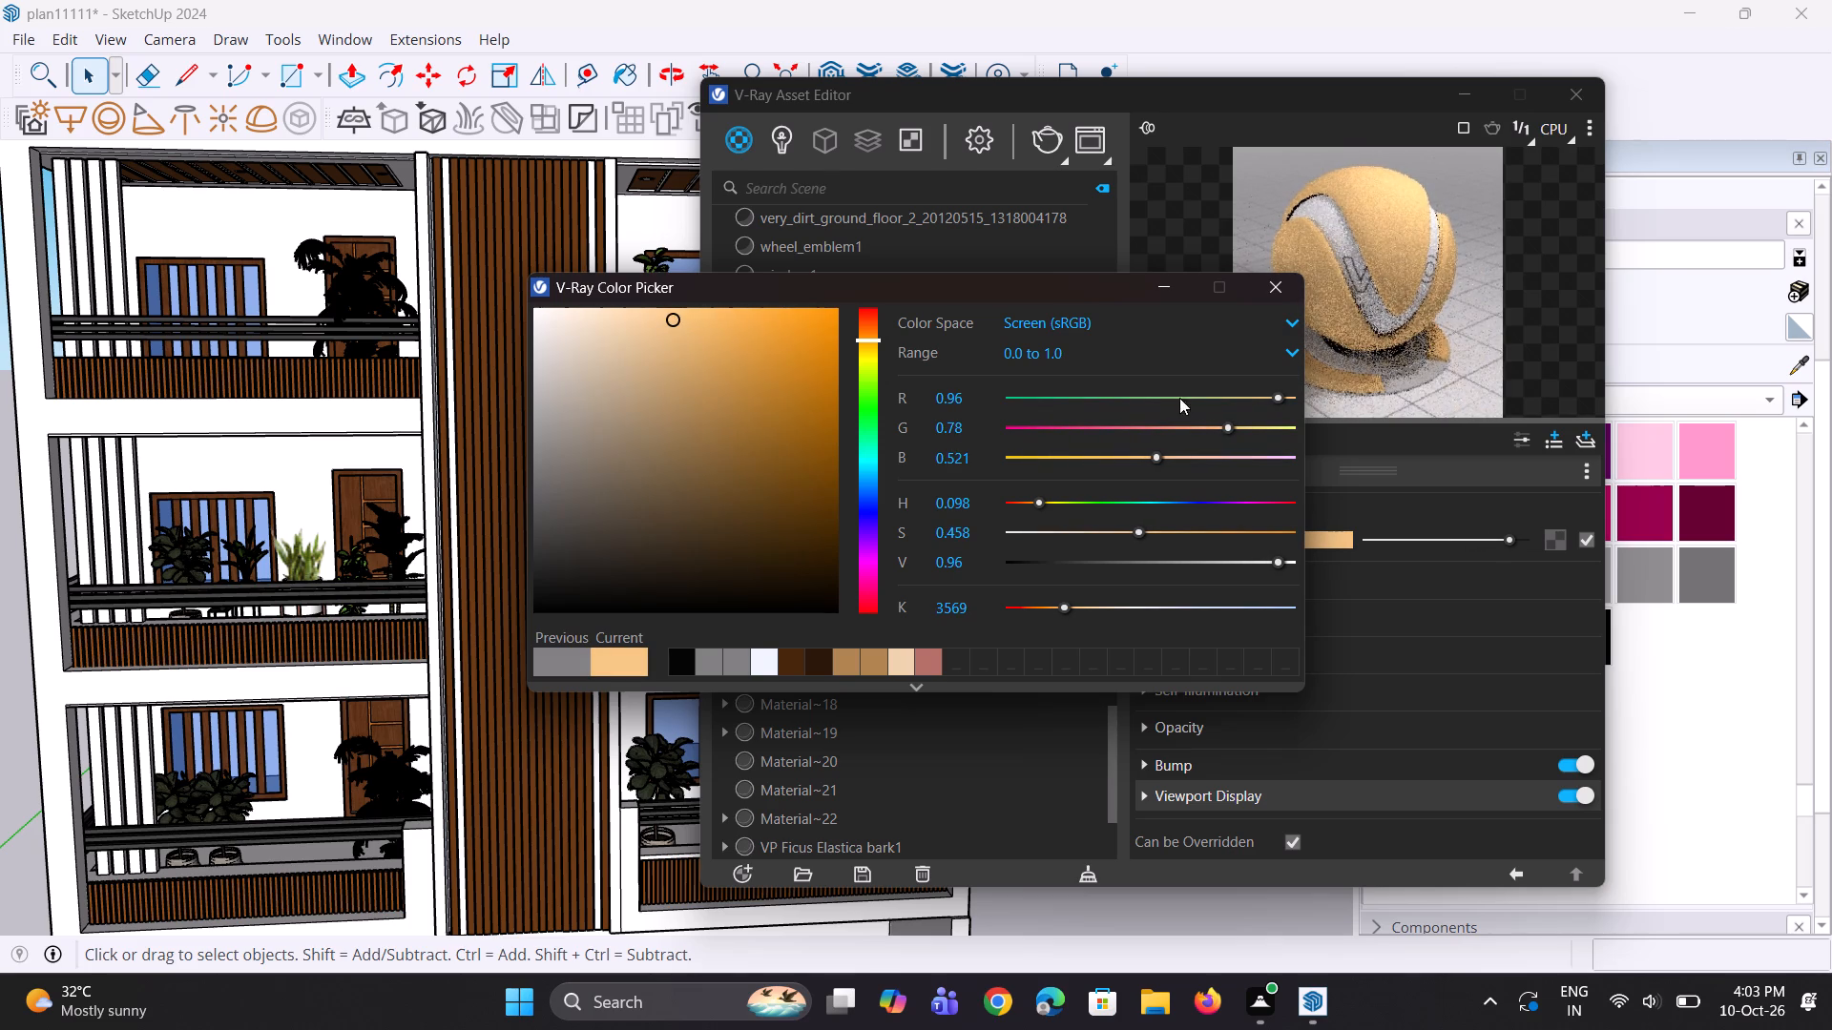
left_click(1169, 298)
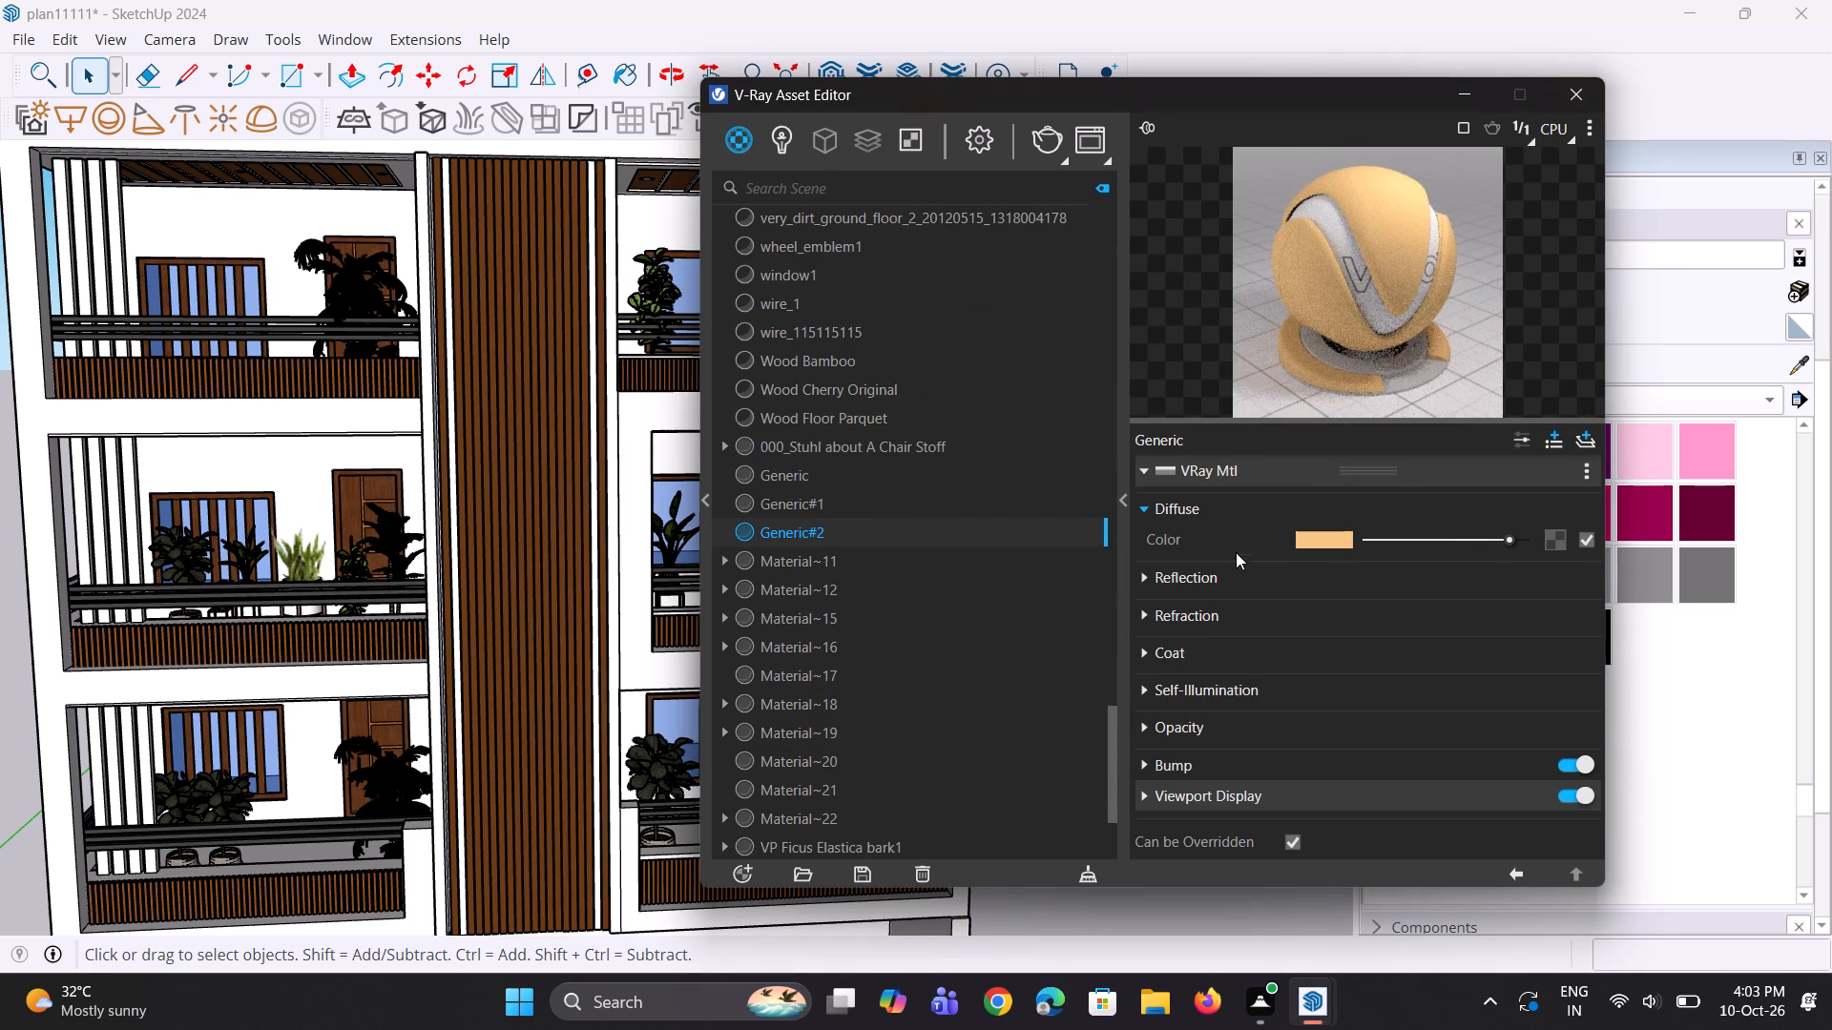
Give the light orange material a grey reflection colour and a reflection glossiness of 0.95, and put the Asset Editor away.
left_click(1227, 572)
left_click_drag(1364, 602, 1398, 608)
left_click_drag(1330, 648, 1247, 646)
type("0.95")
key("Return")
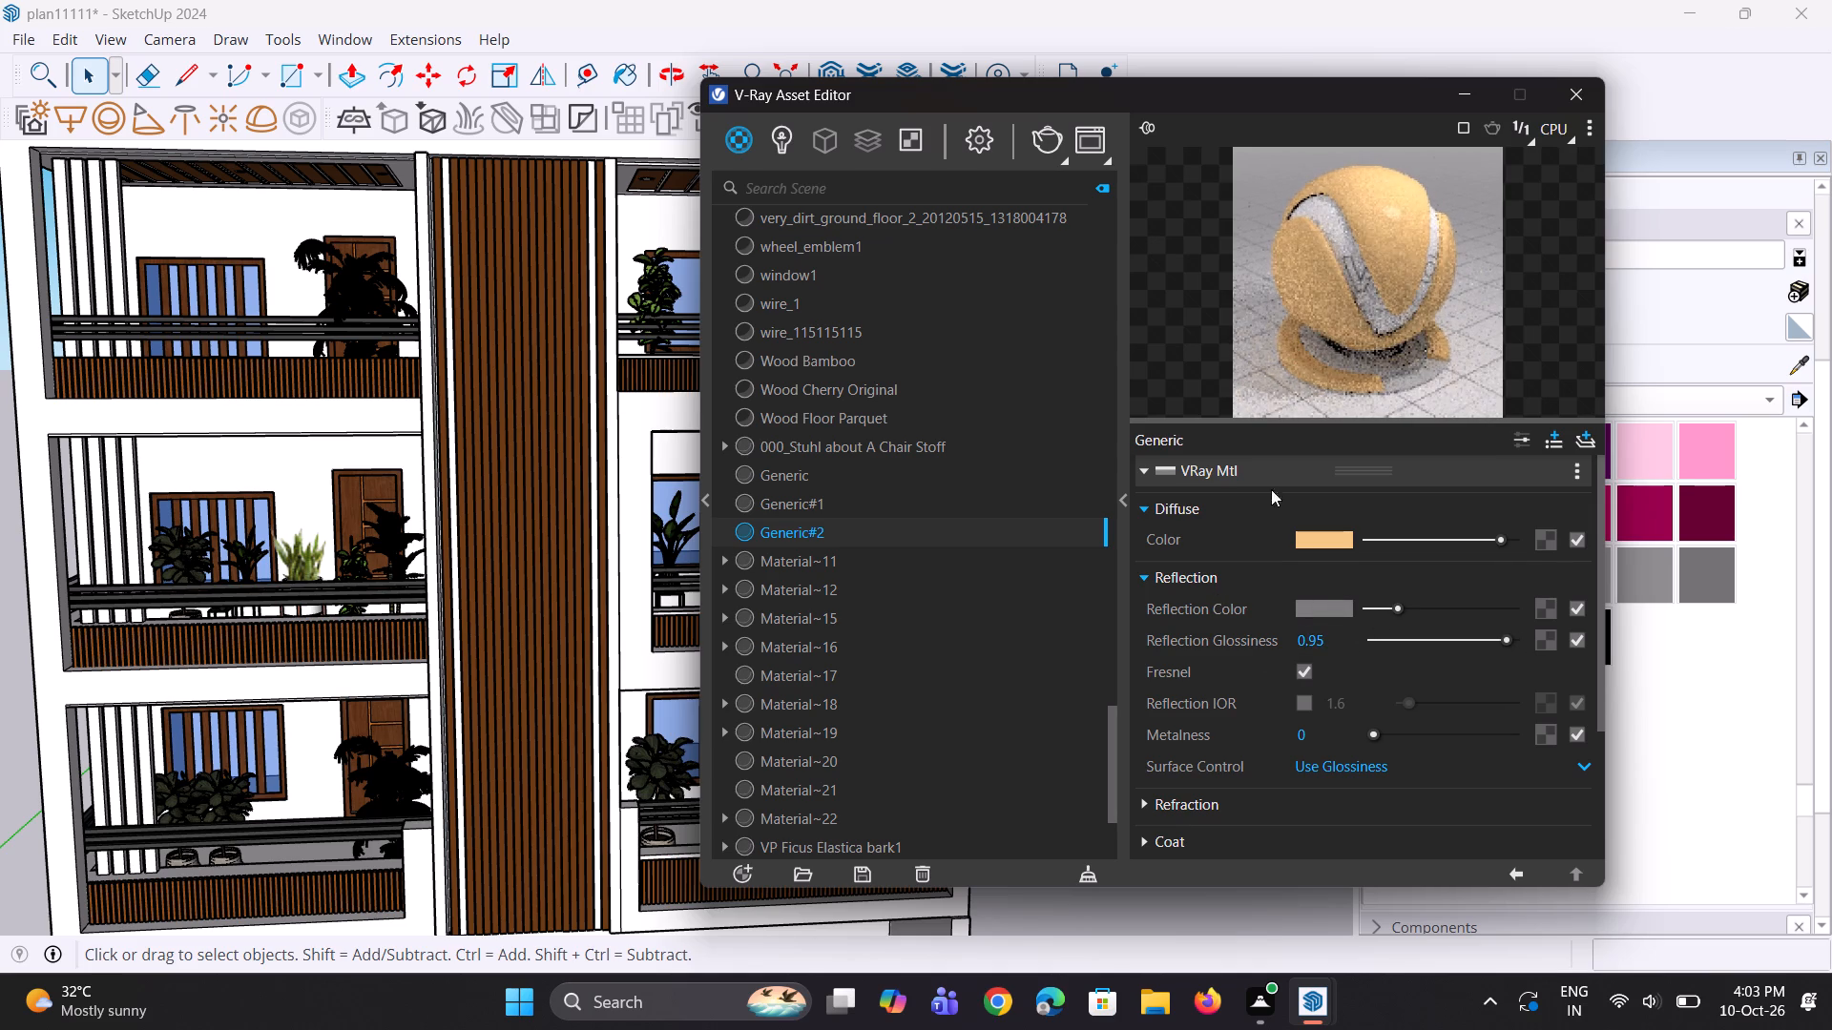
left_click(1301, 292)
left_click(1476, 95)
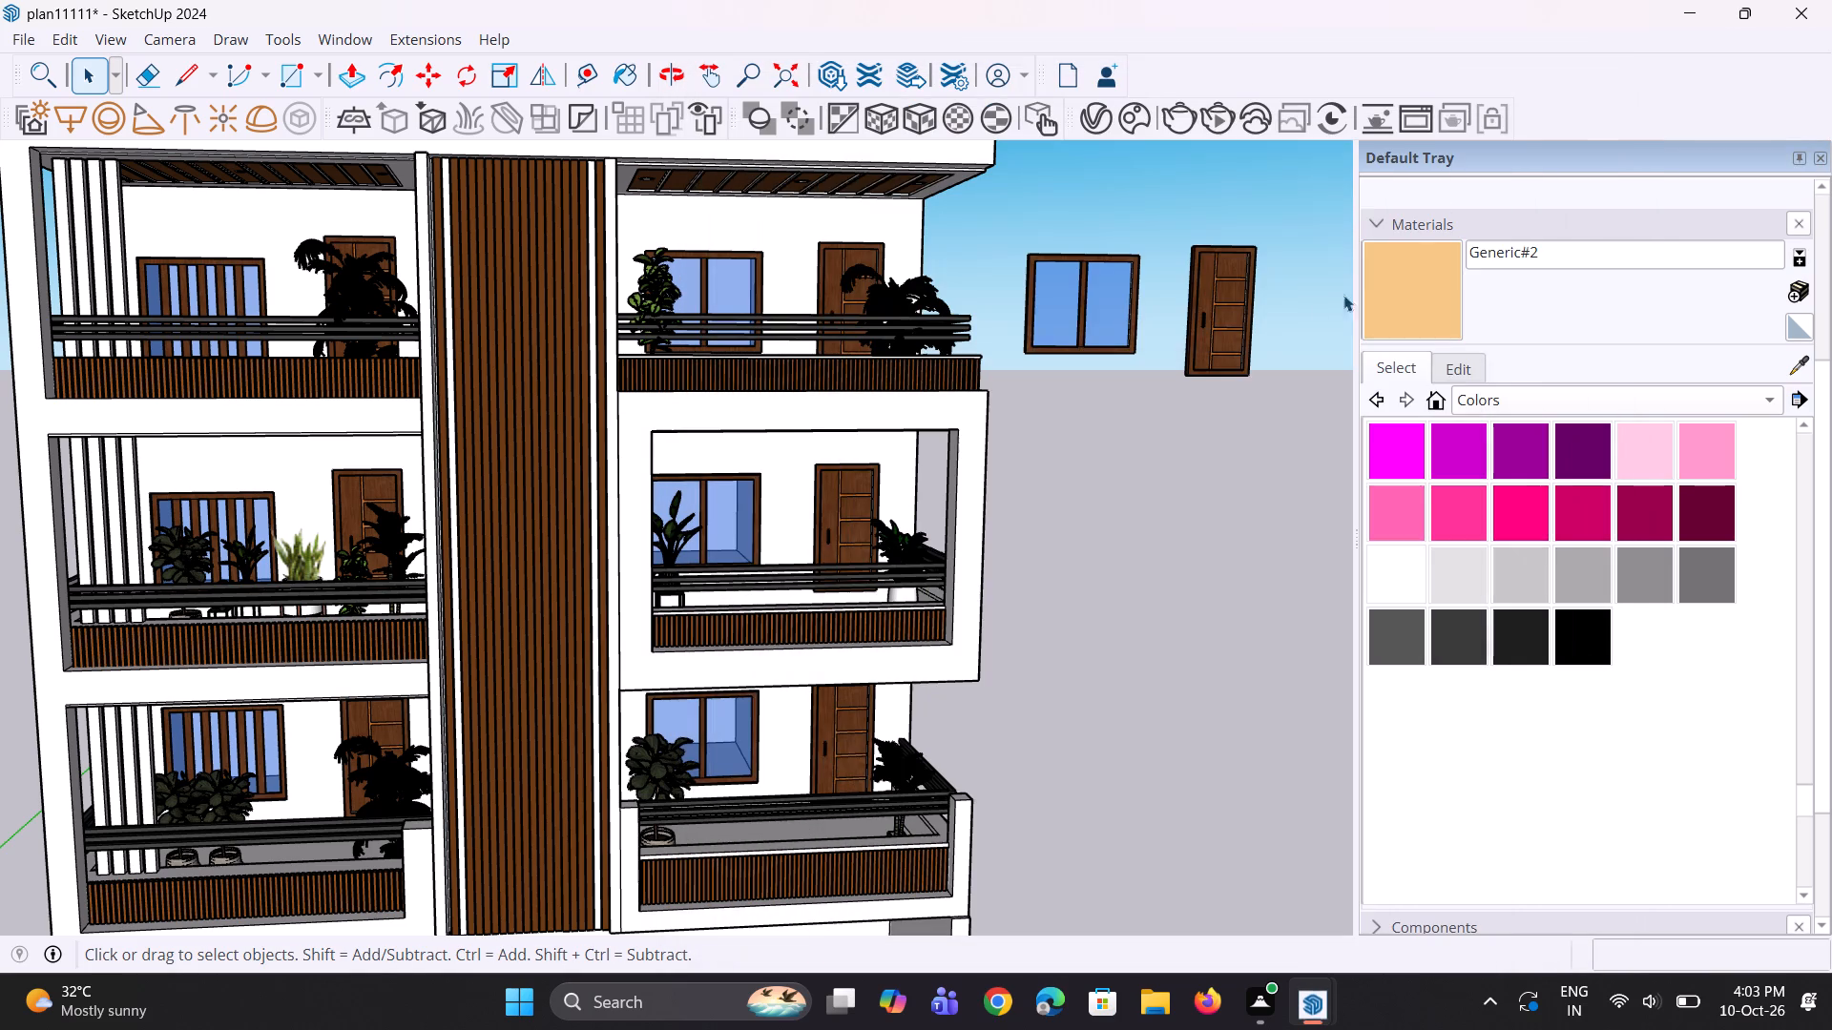
Paint the two narrow white vertical strips along both sides of the facade's central wooden slat panel with Generic#2.
left_click(1409, 329)
scroll(461, 802, "up", 3)
scroll(568, 772, "up", 4)
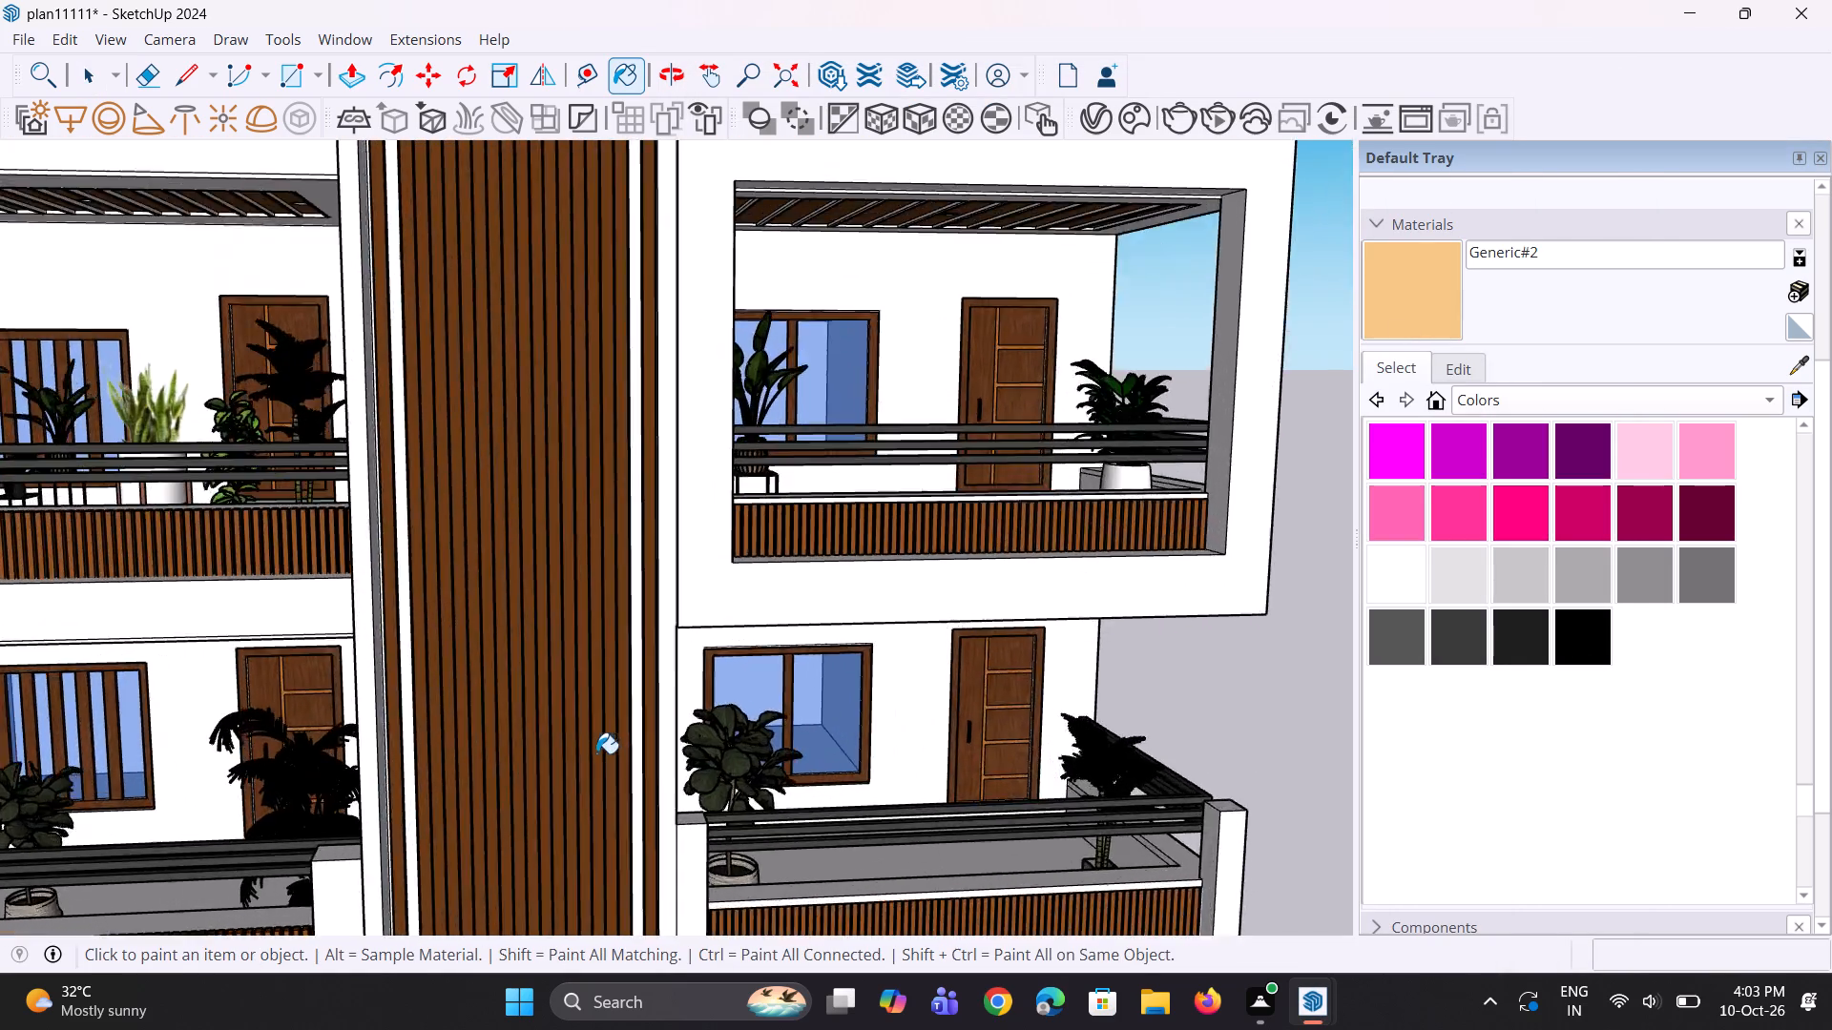
scroll(596, 753, "up", 4)
left_click(670, 735)
scroll(539, 790, "down", 2)
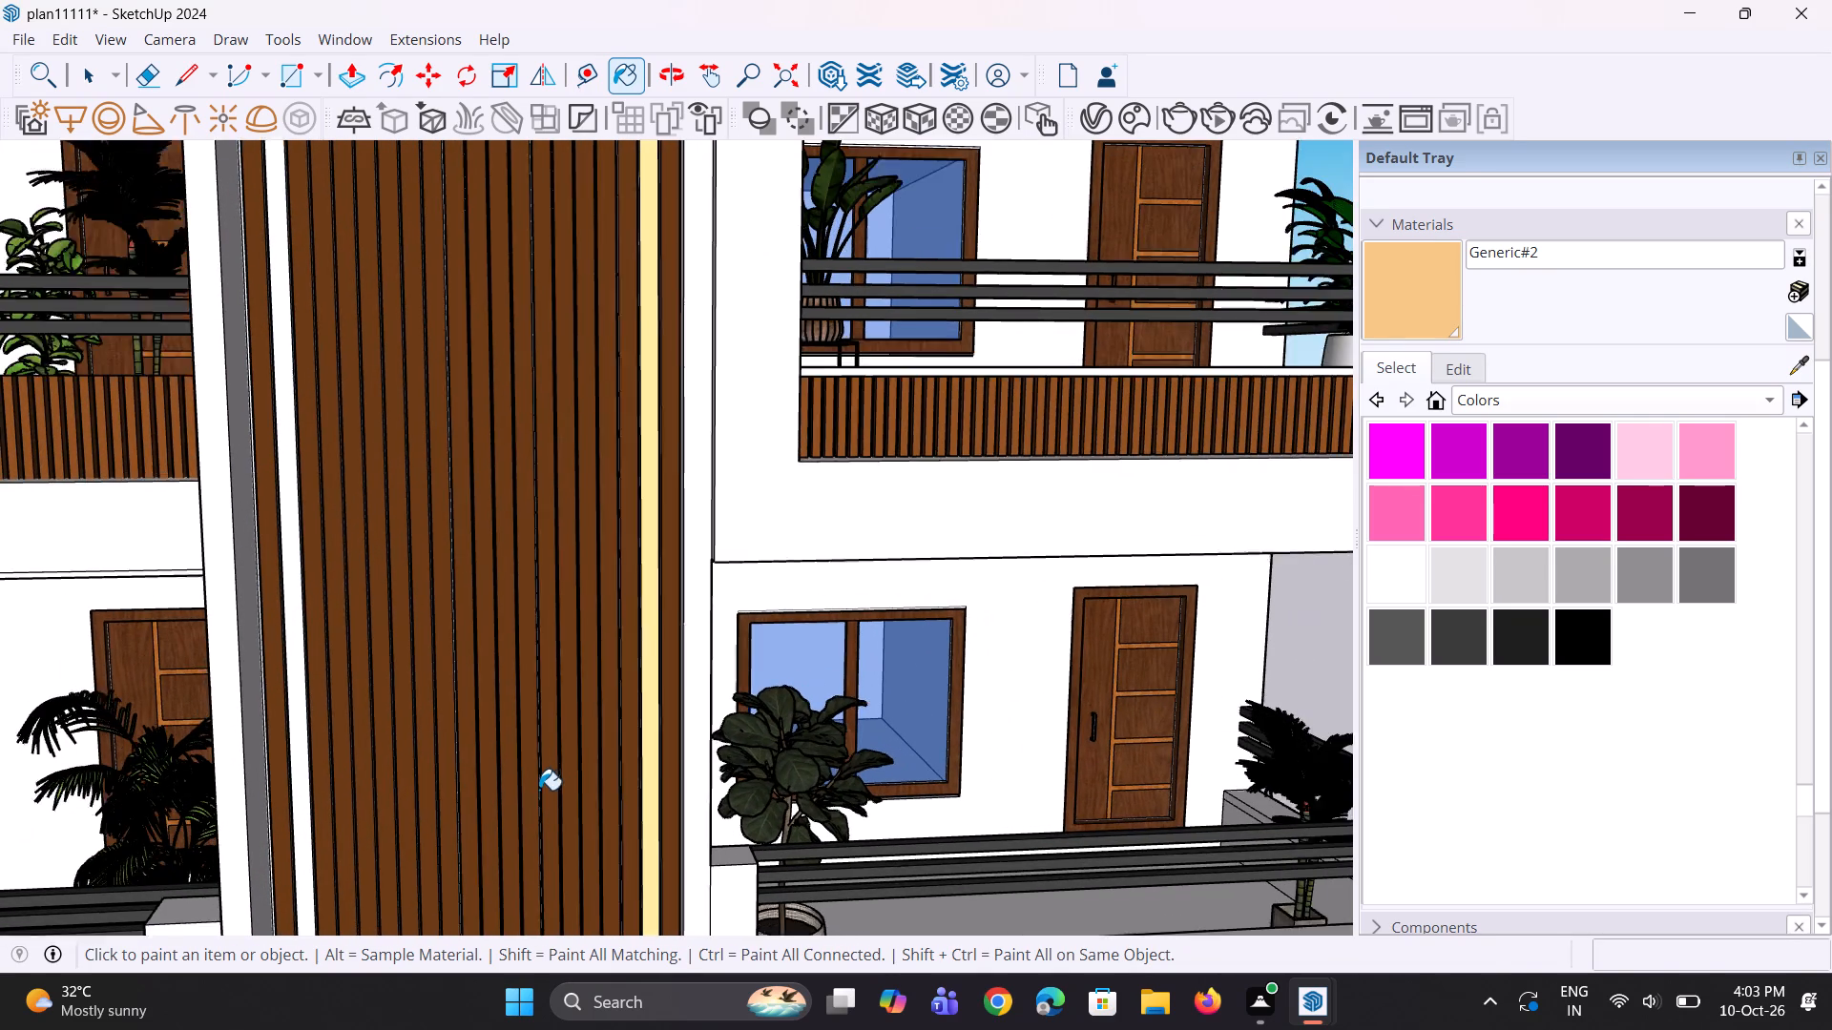
scroll(292, 817, "up", 3)
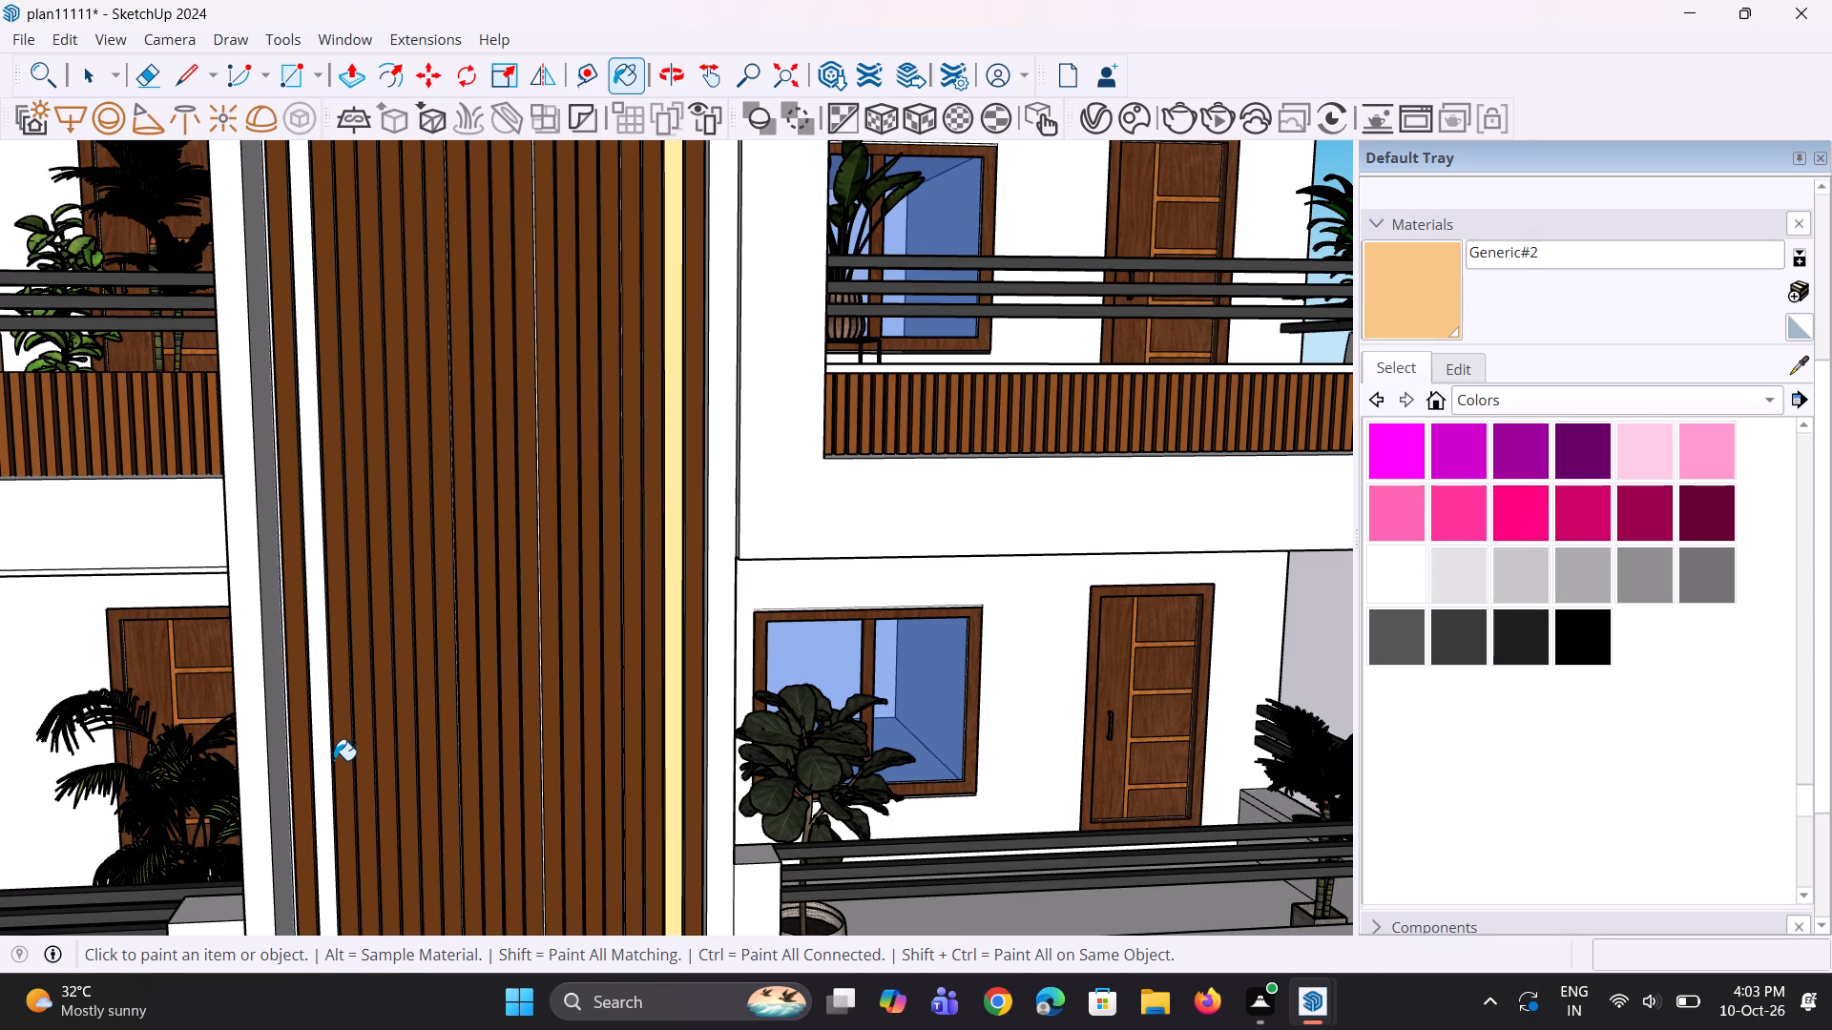
scroll(317, 753, "up", 2)
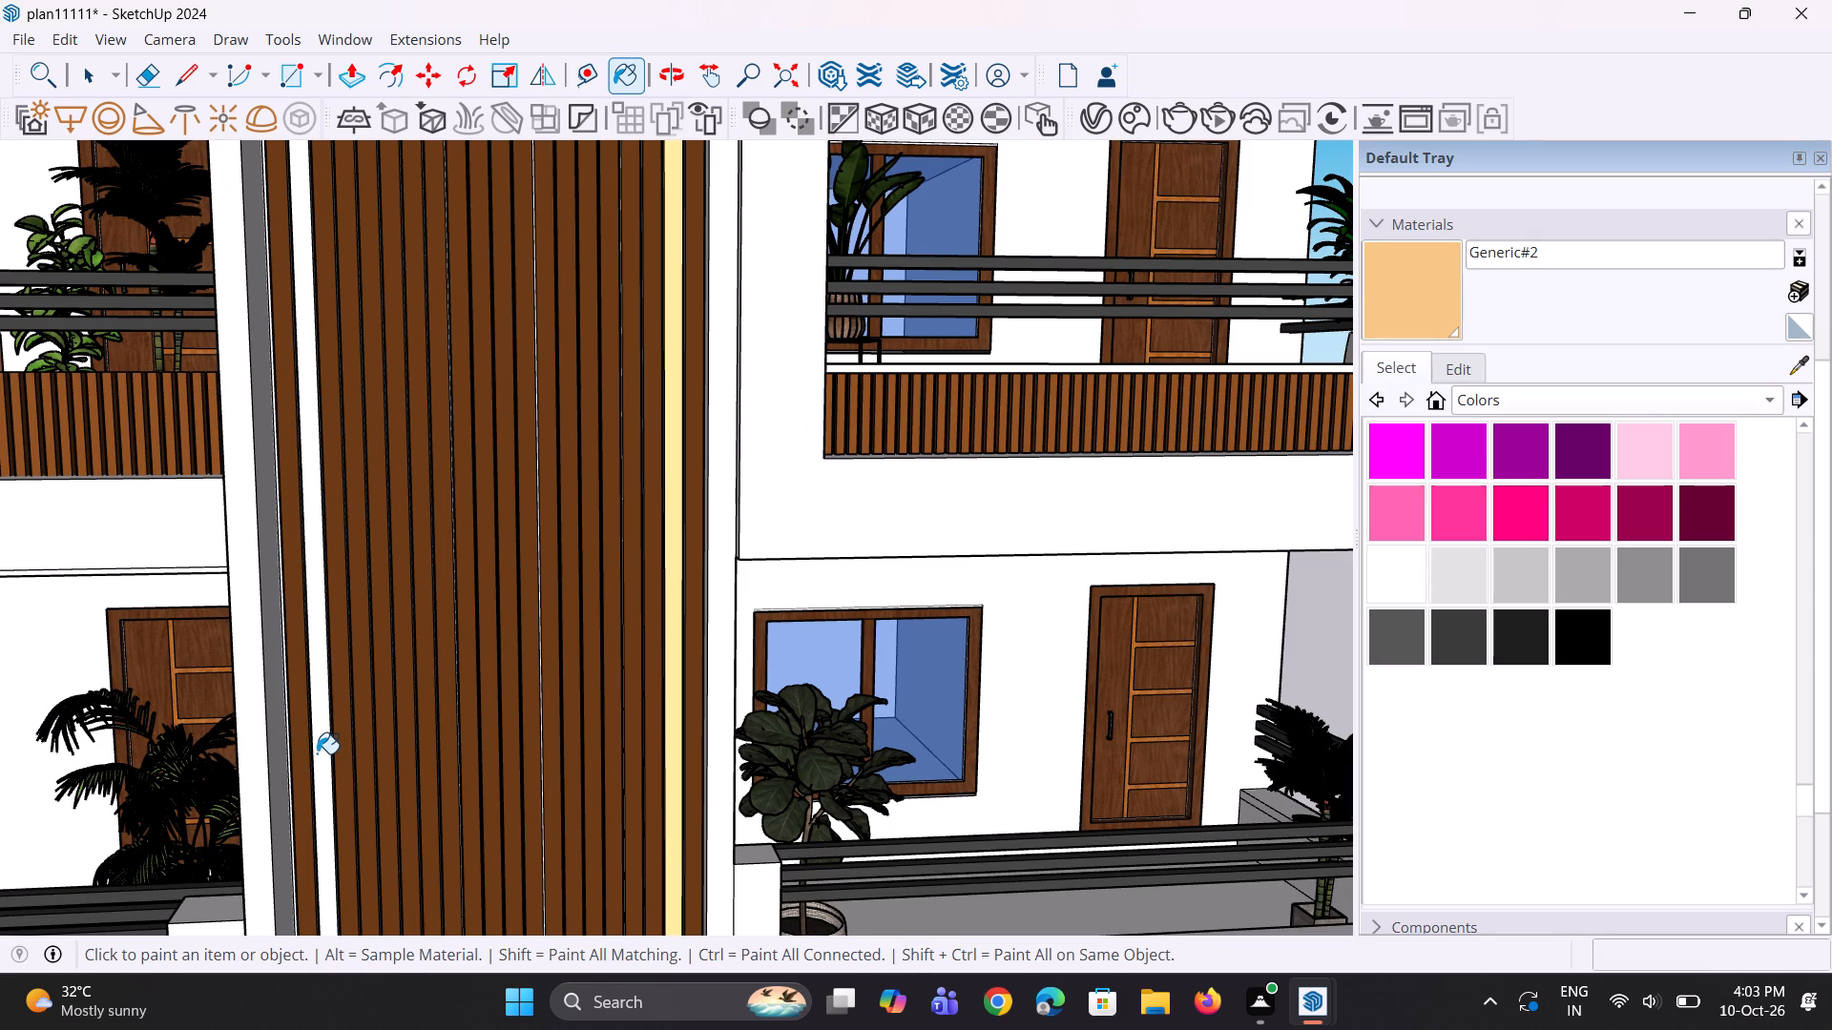
left_click(317, 753)
Paint the side and inner face of the ceiling downlight nearest the slat panel in the top-floor left balcony with Generic#2.
scroll(364, 740, "down", 8)
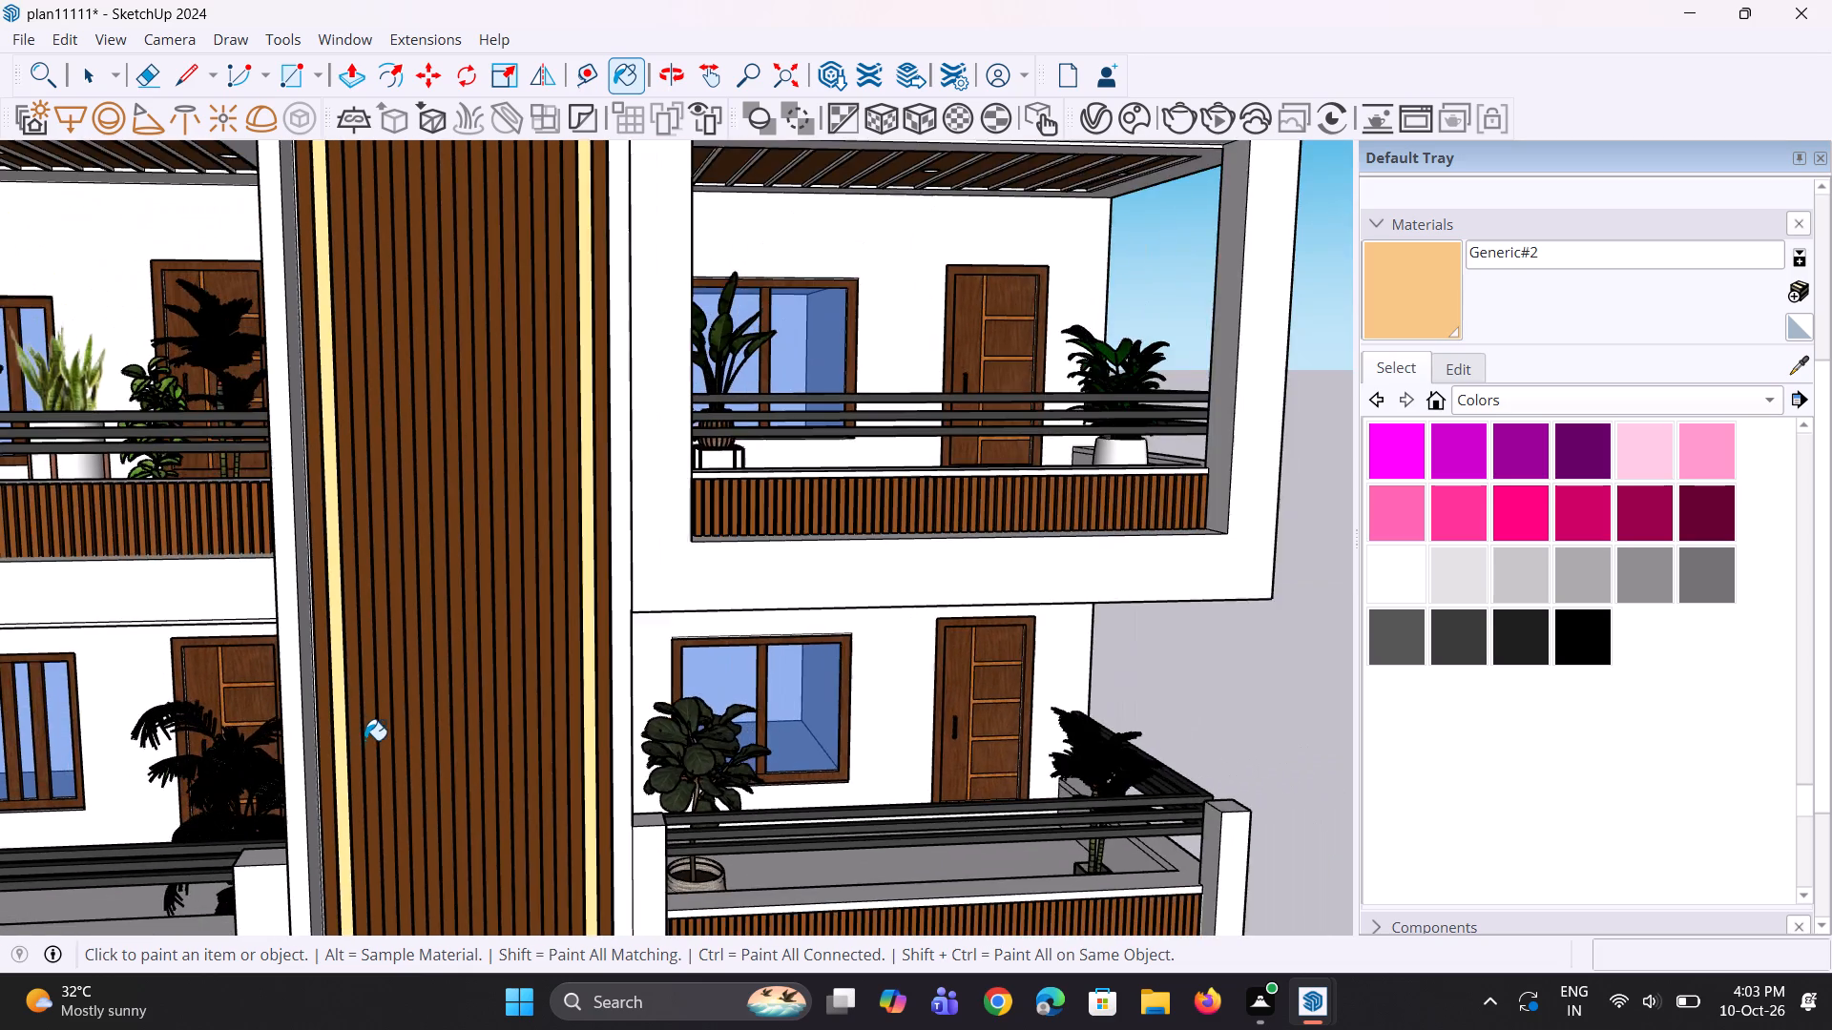
scroll(373, 710, "down", 7)
scroll(465, 669, "down", 9)
middle_click_drag(232, 674, 206, 394)
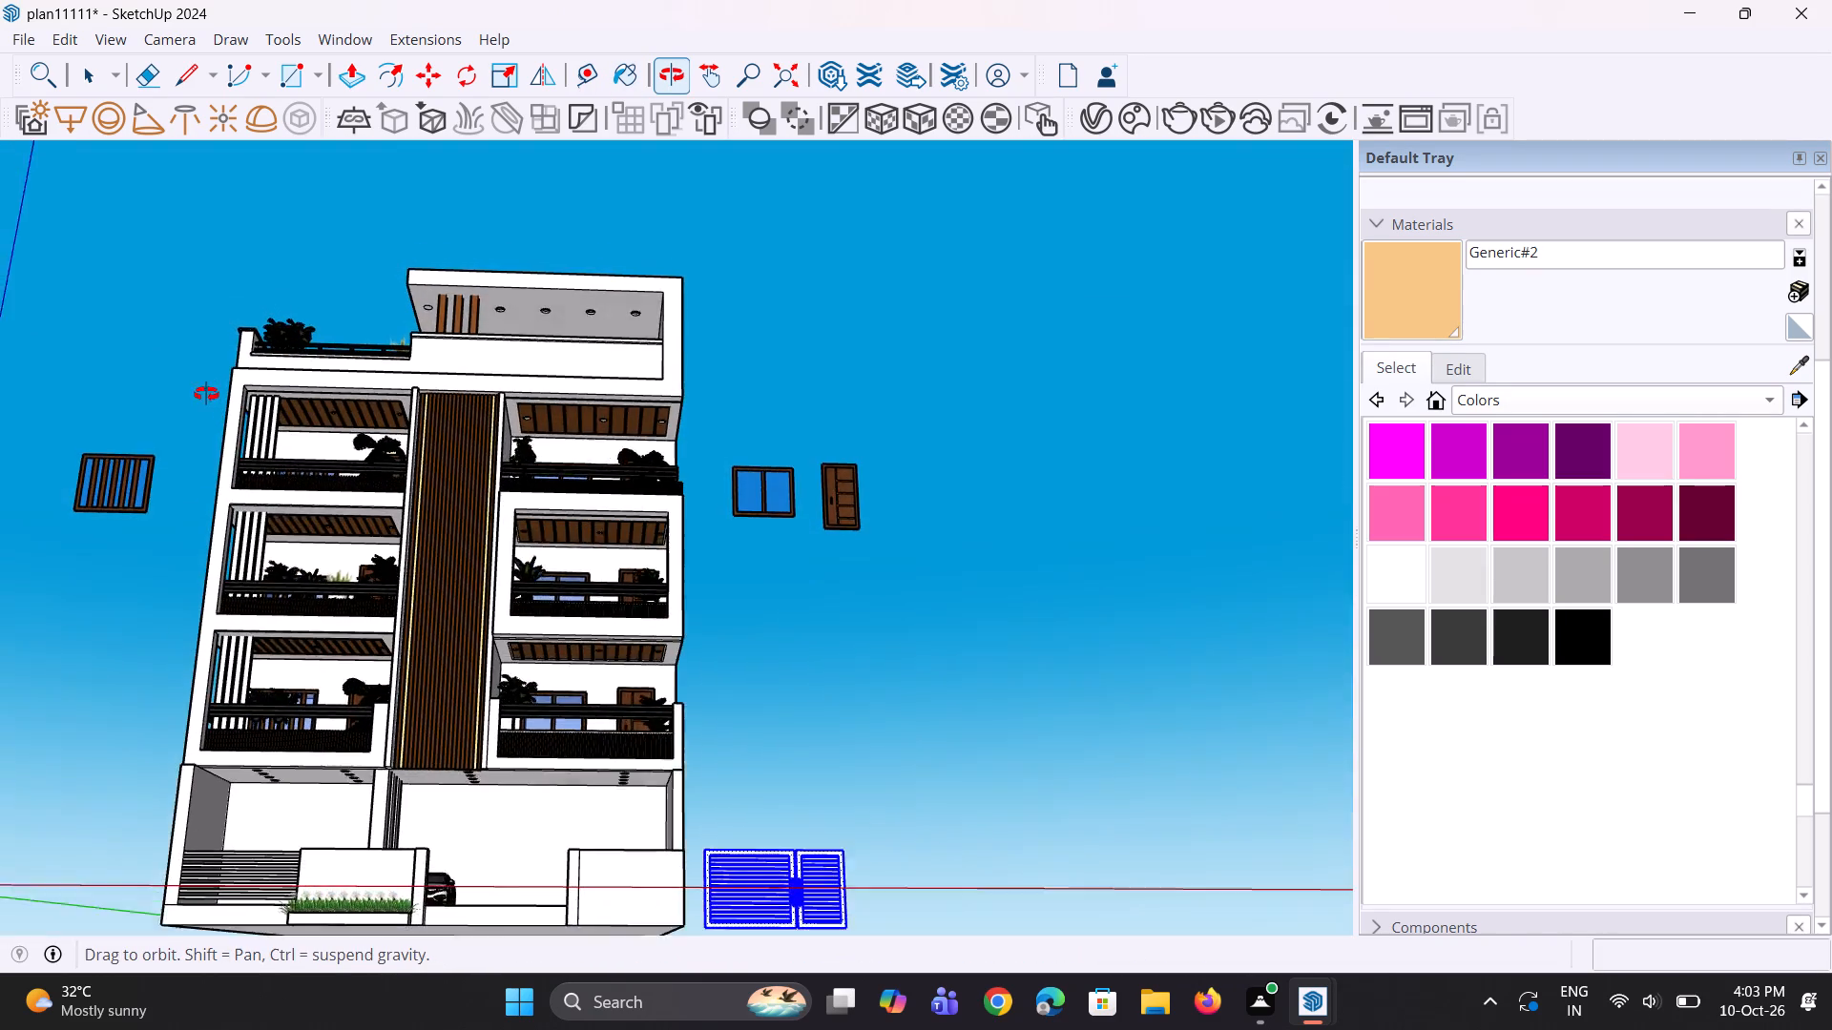
middle_click_drag(206, 394, 220, 340)
scroll(337, 427, "up", 18)
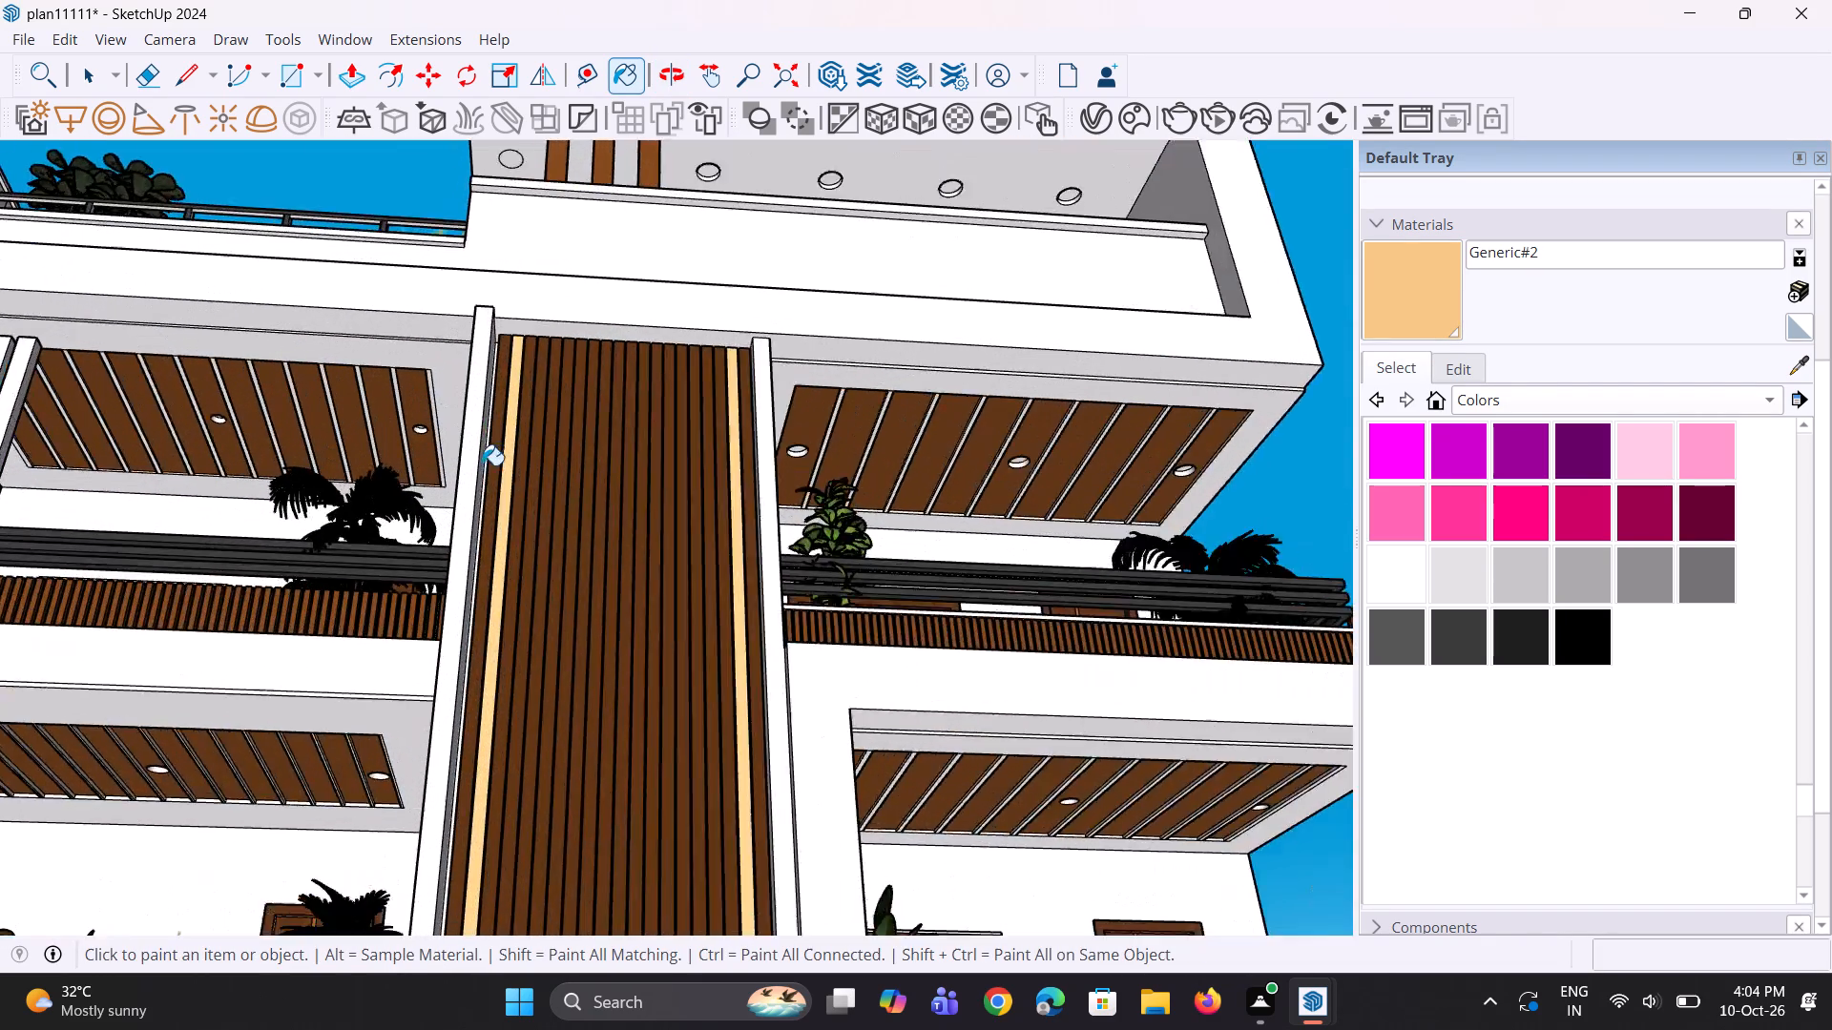
scroll(482, 465, "up", 19)
left_click(389, 409)
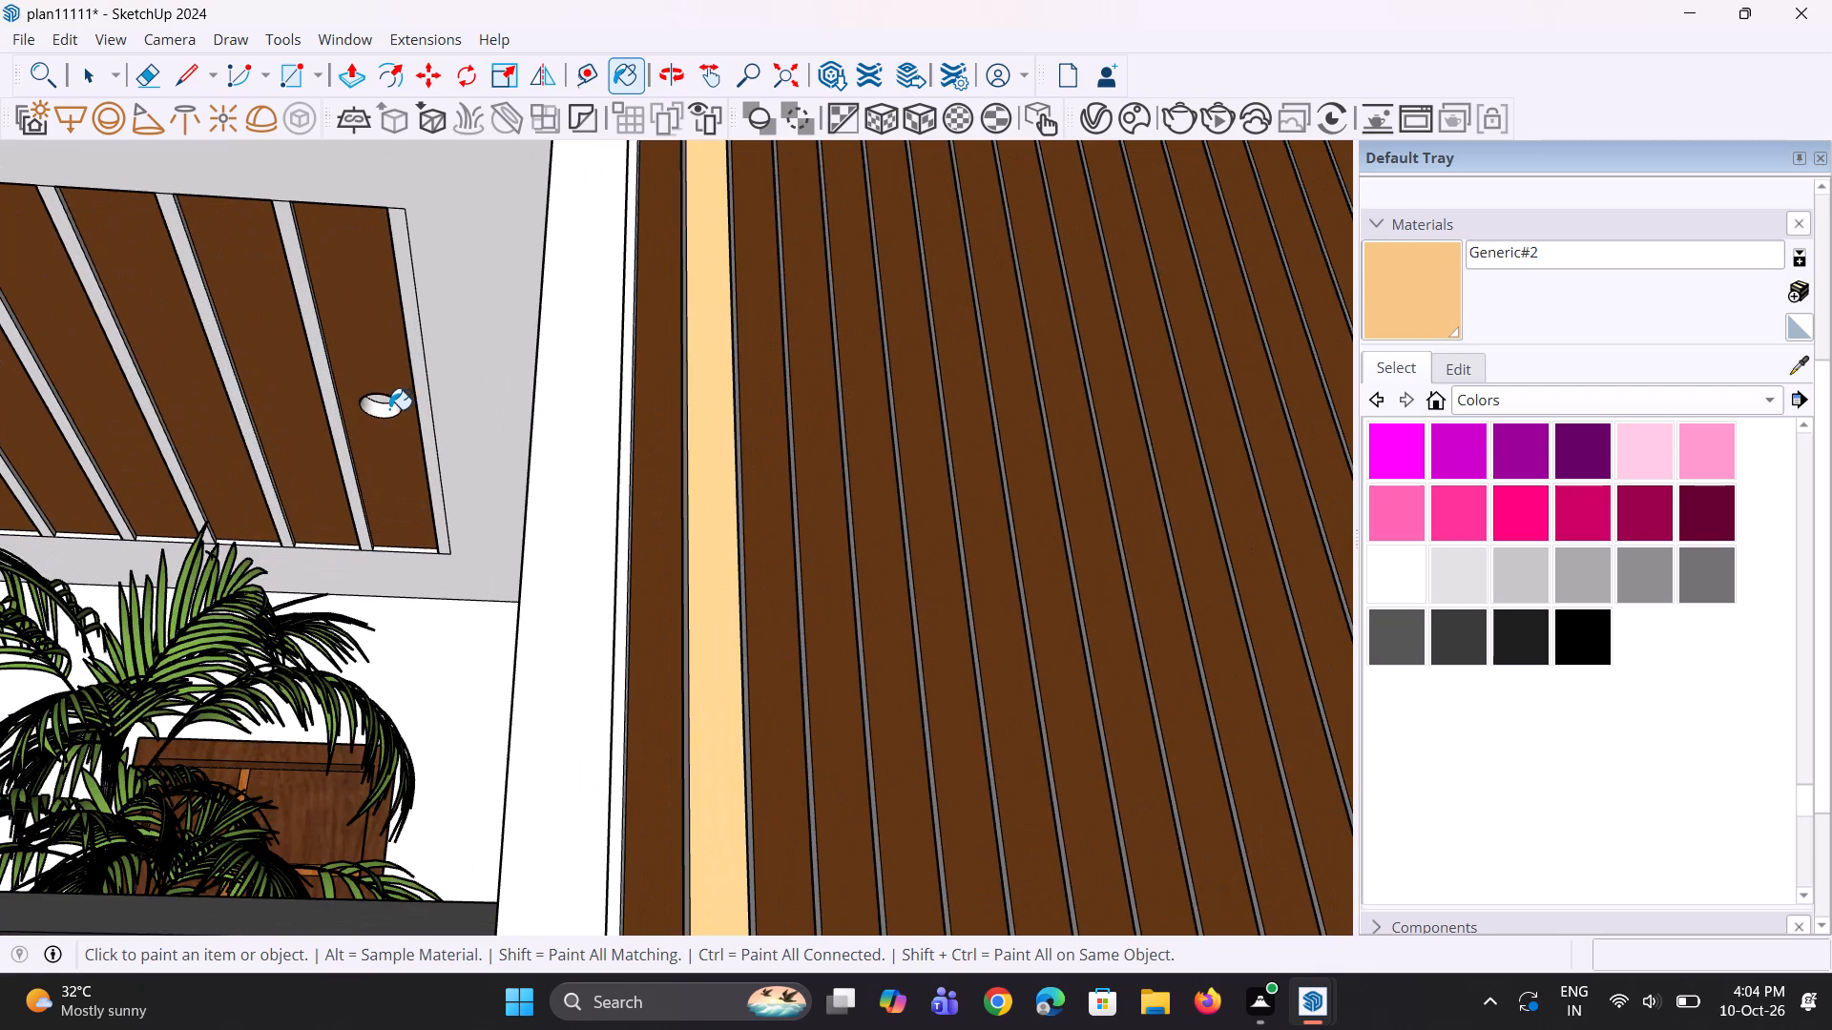
middle_click_drag(355, 491, 416, 377)
scroll(407, 371, "up", 1)
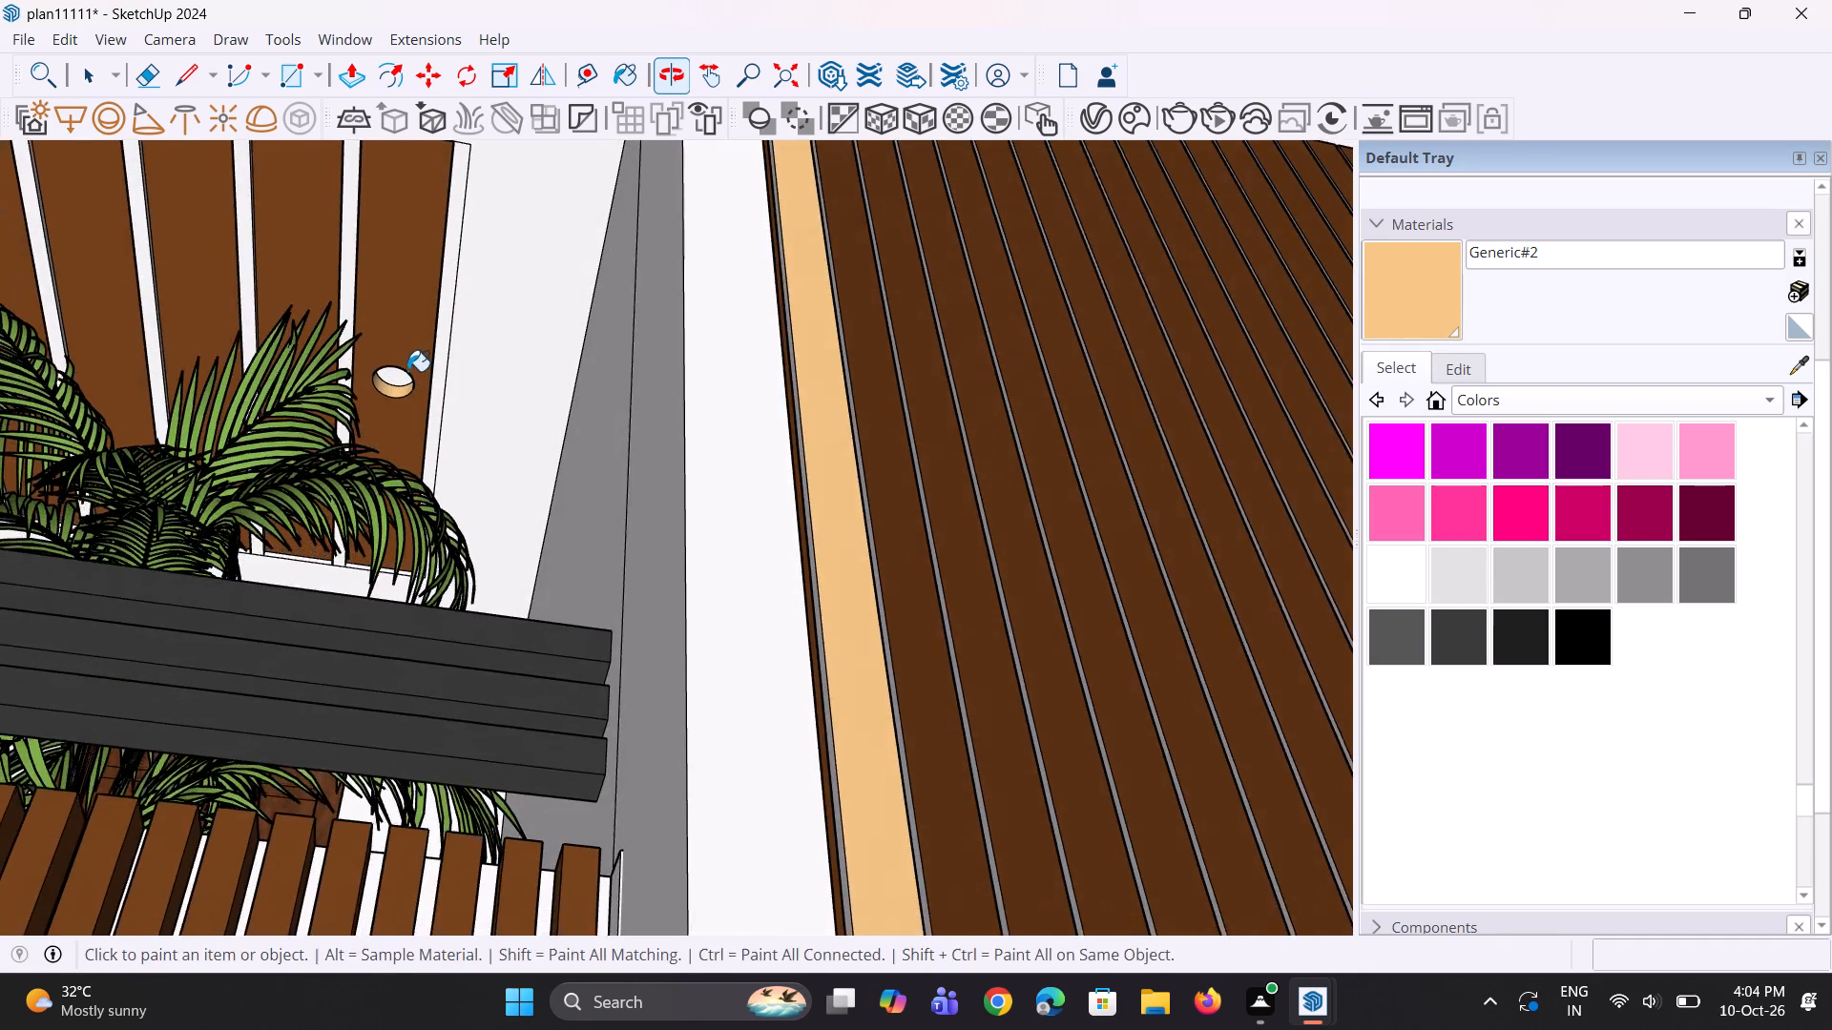
scroll(407, 371, "up", 6)
left_click(401, 385)
Paint the side and inner face of the middle ceiling downlight in the top-floor left balcony with Generic#2.
middle_click_drag(399, 435, 412, 525)
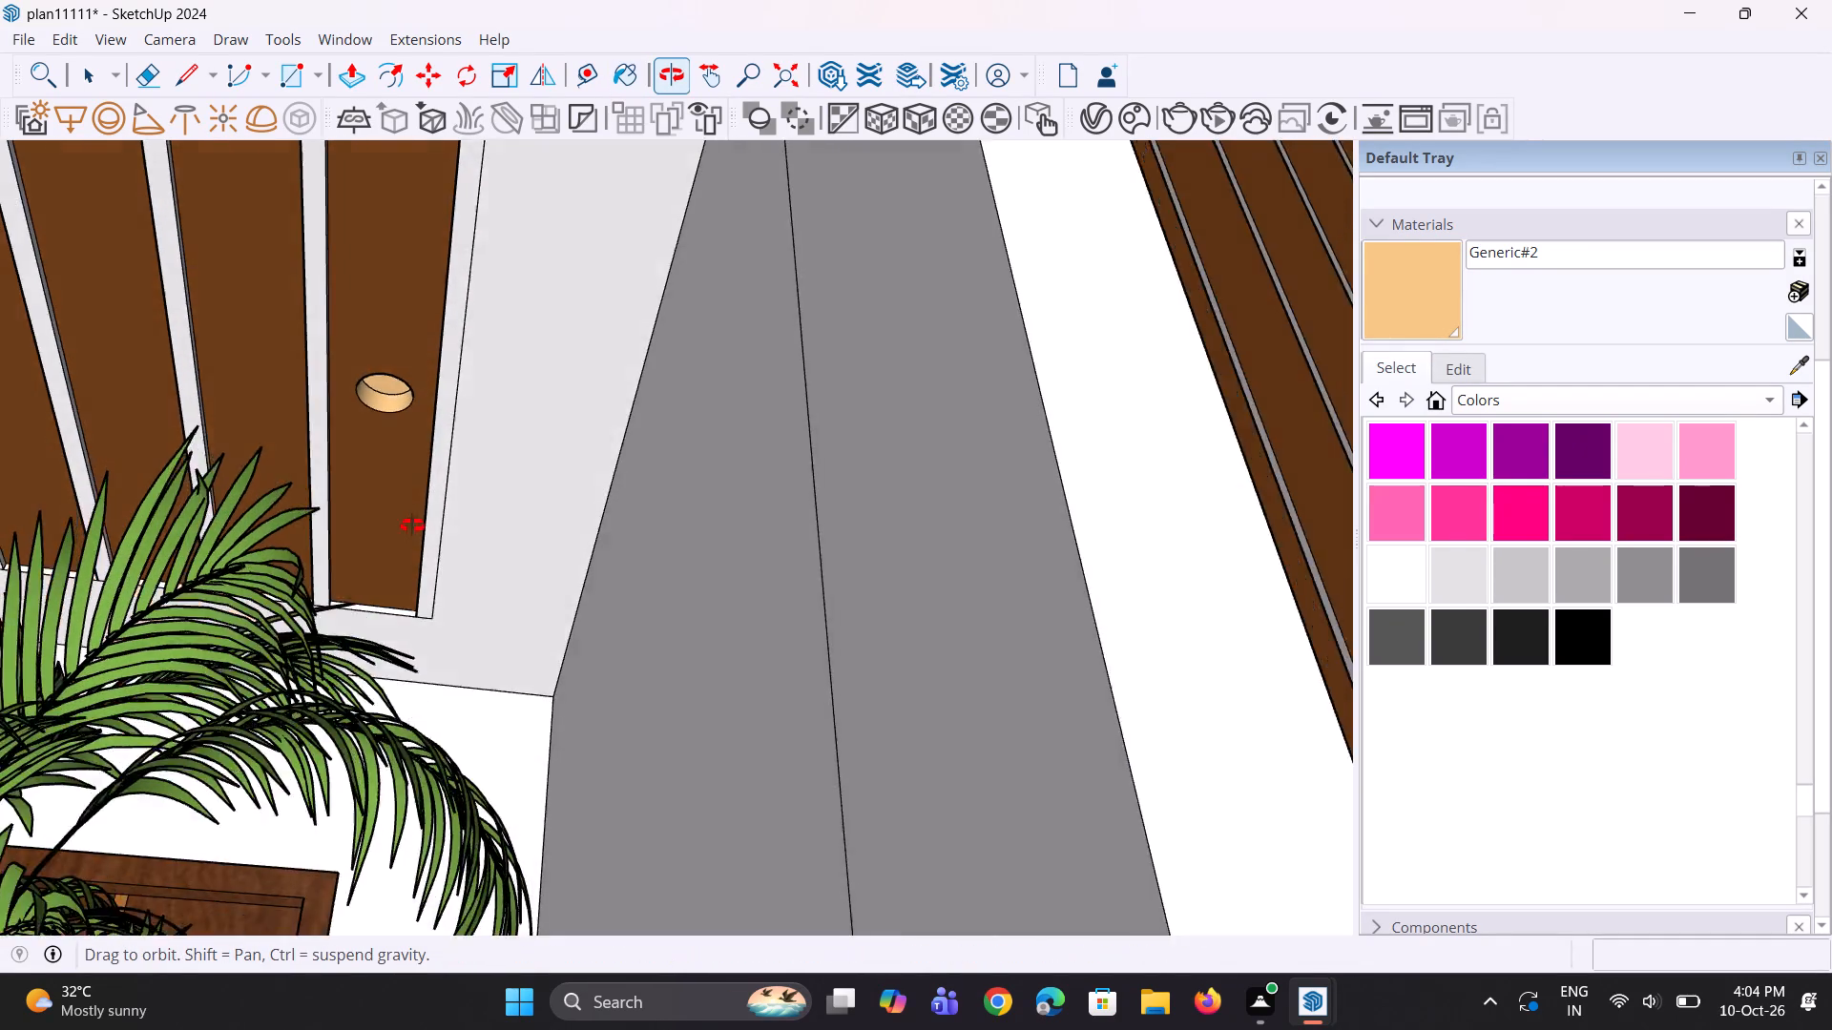
middle_click_drag(412, 525, 607, 563)
scroll(613, 554, "down", 3)
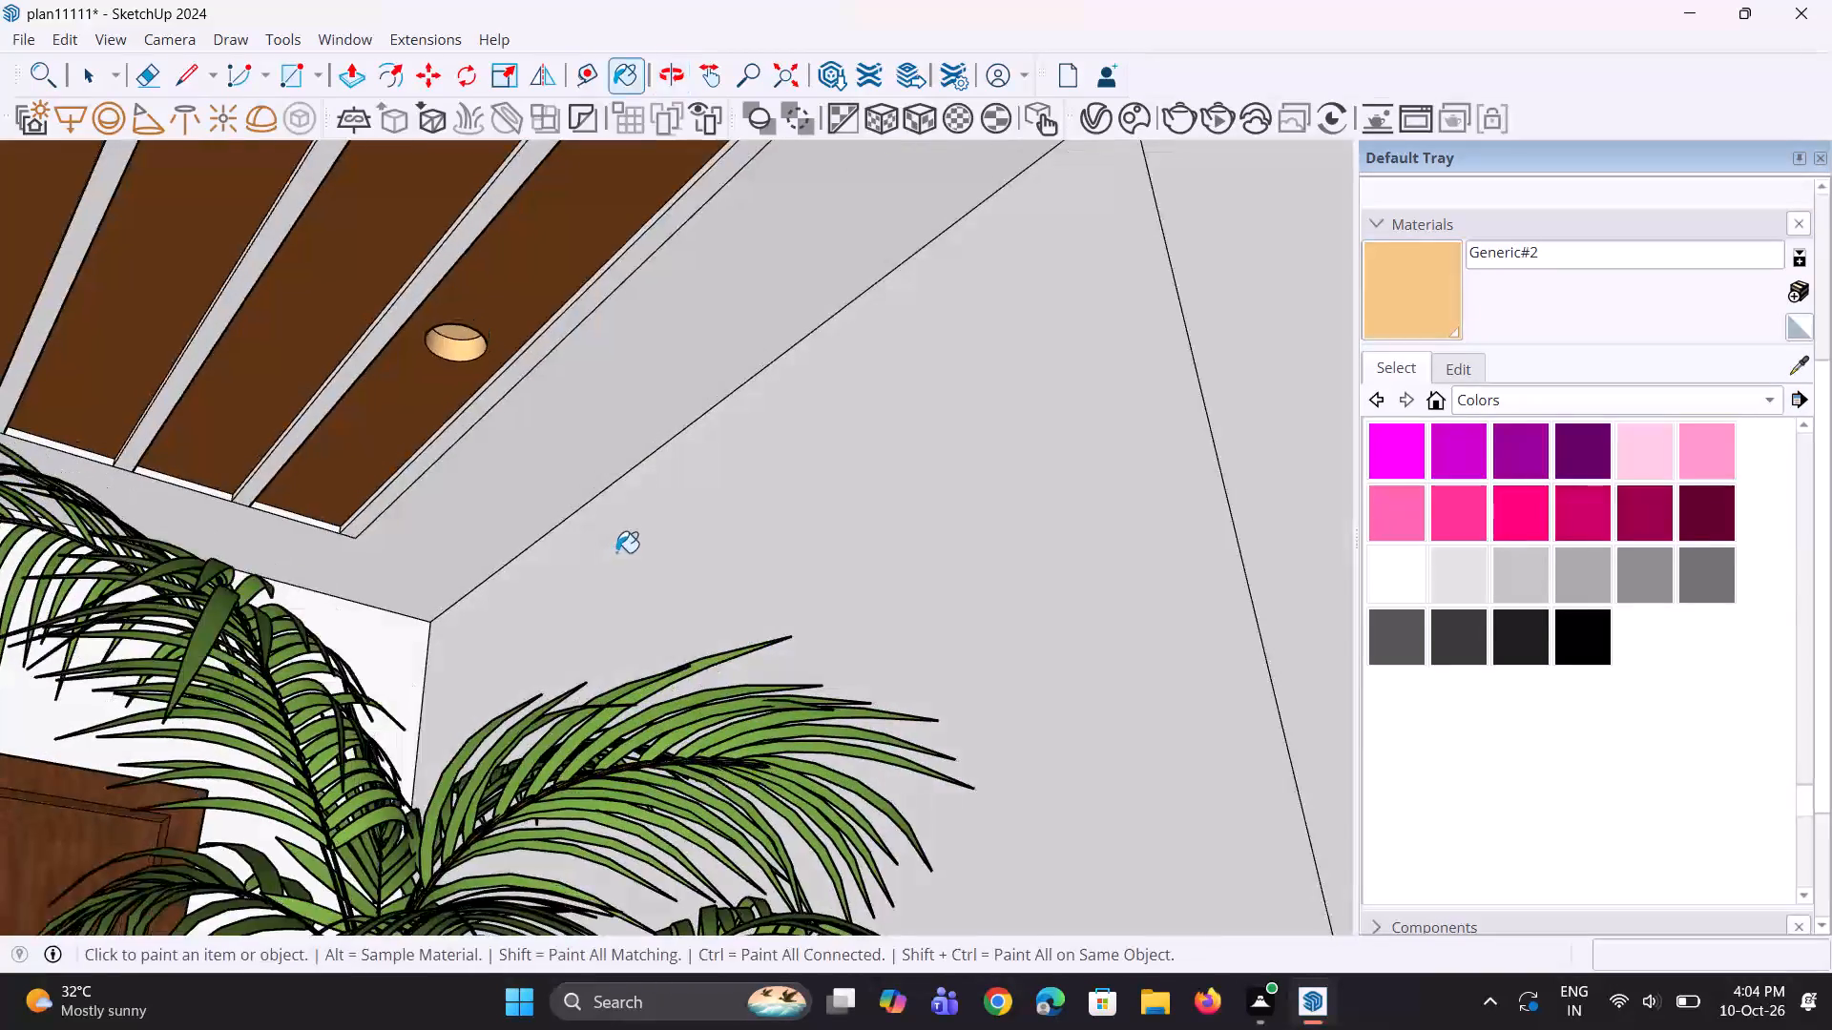
scroll(616, 552, "down", 7)
scroll(411, 513, "down", 9)
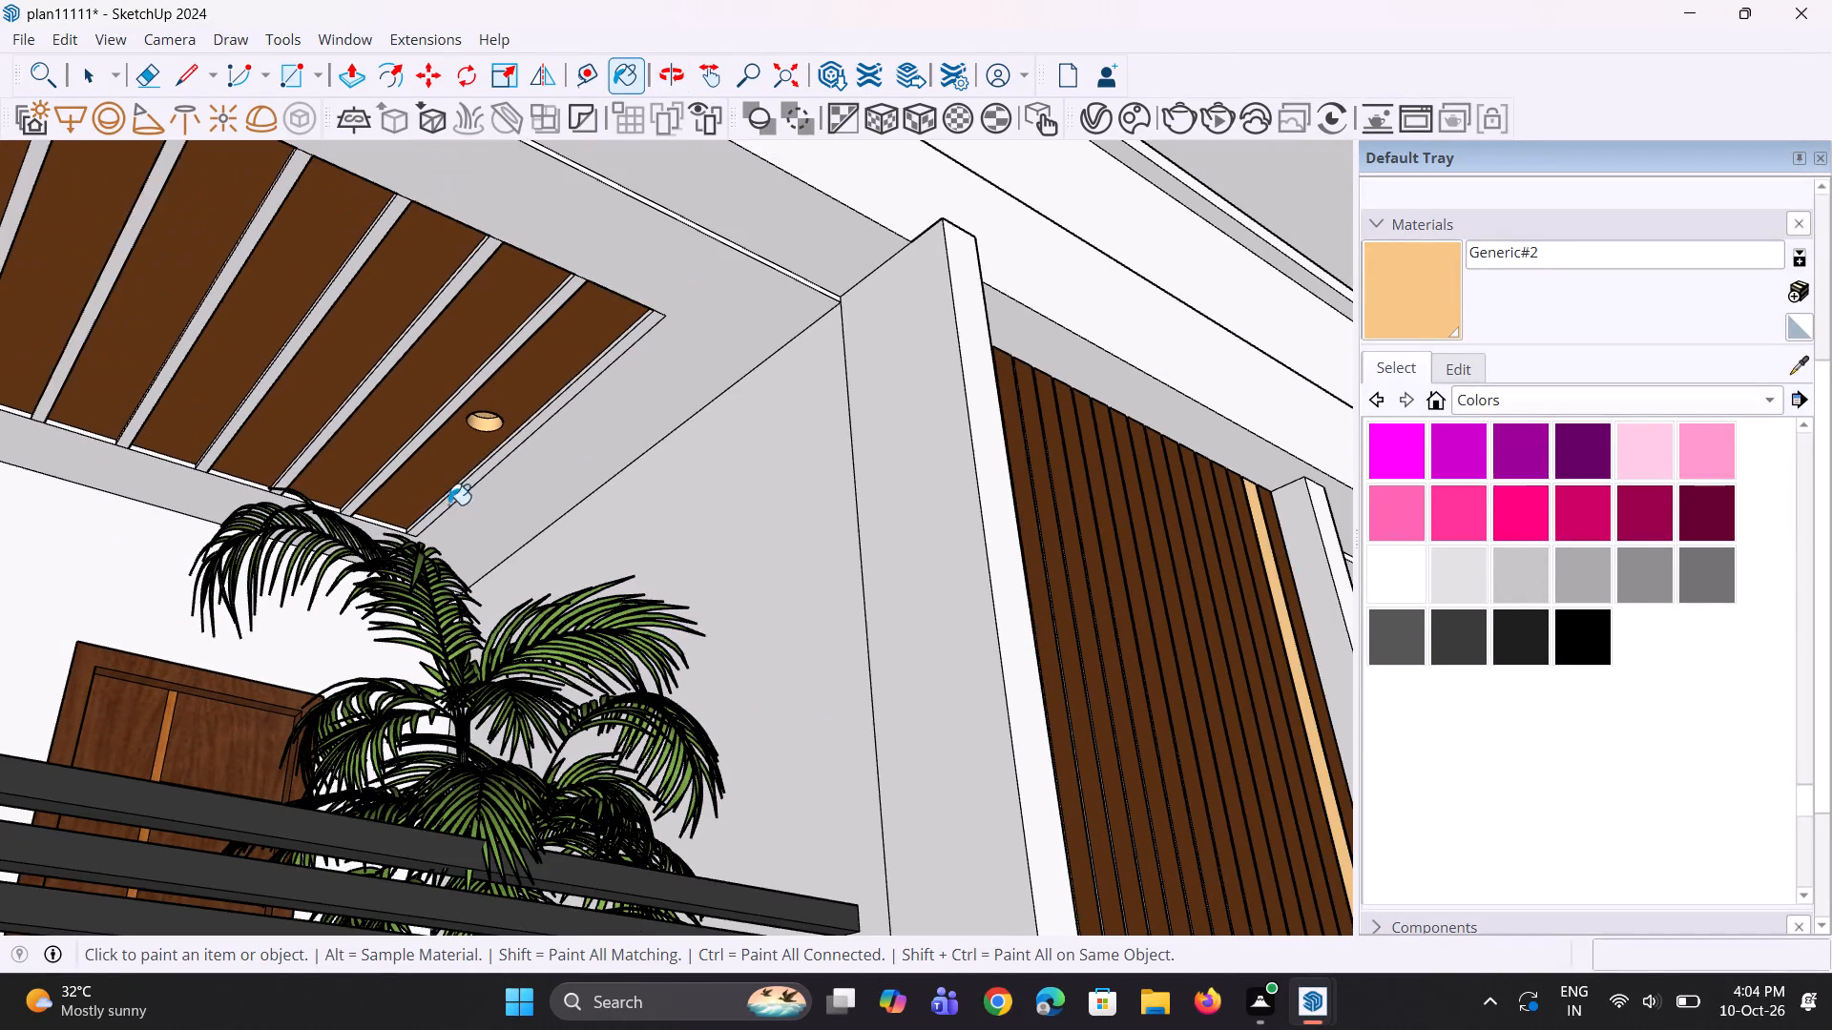
scroll(485, 493, "down", 4)
middle_click_drag(297, 483, 53, 494)
scroll(263, 511, "down", 5)
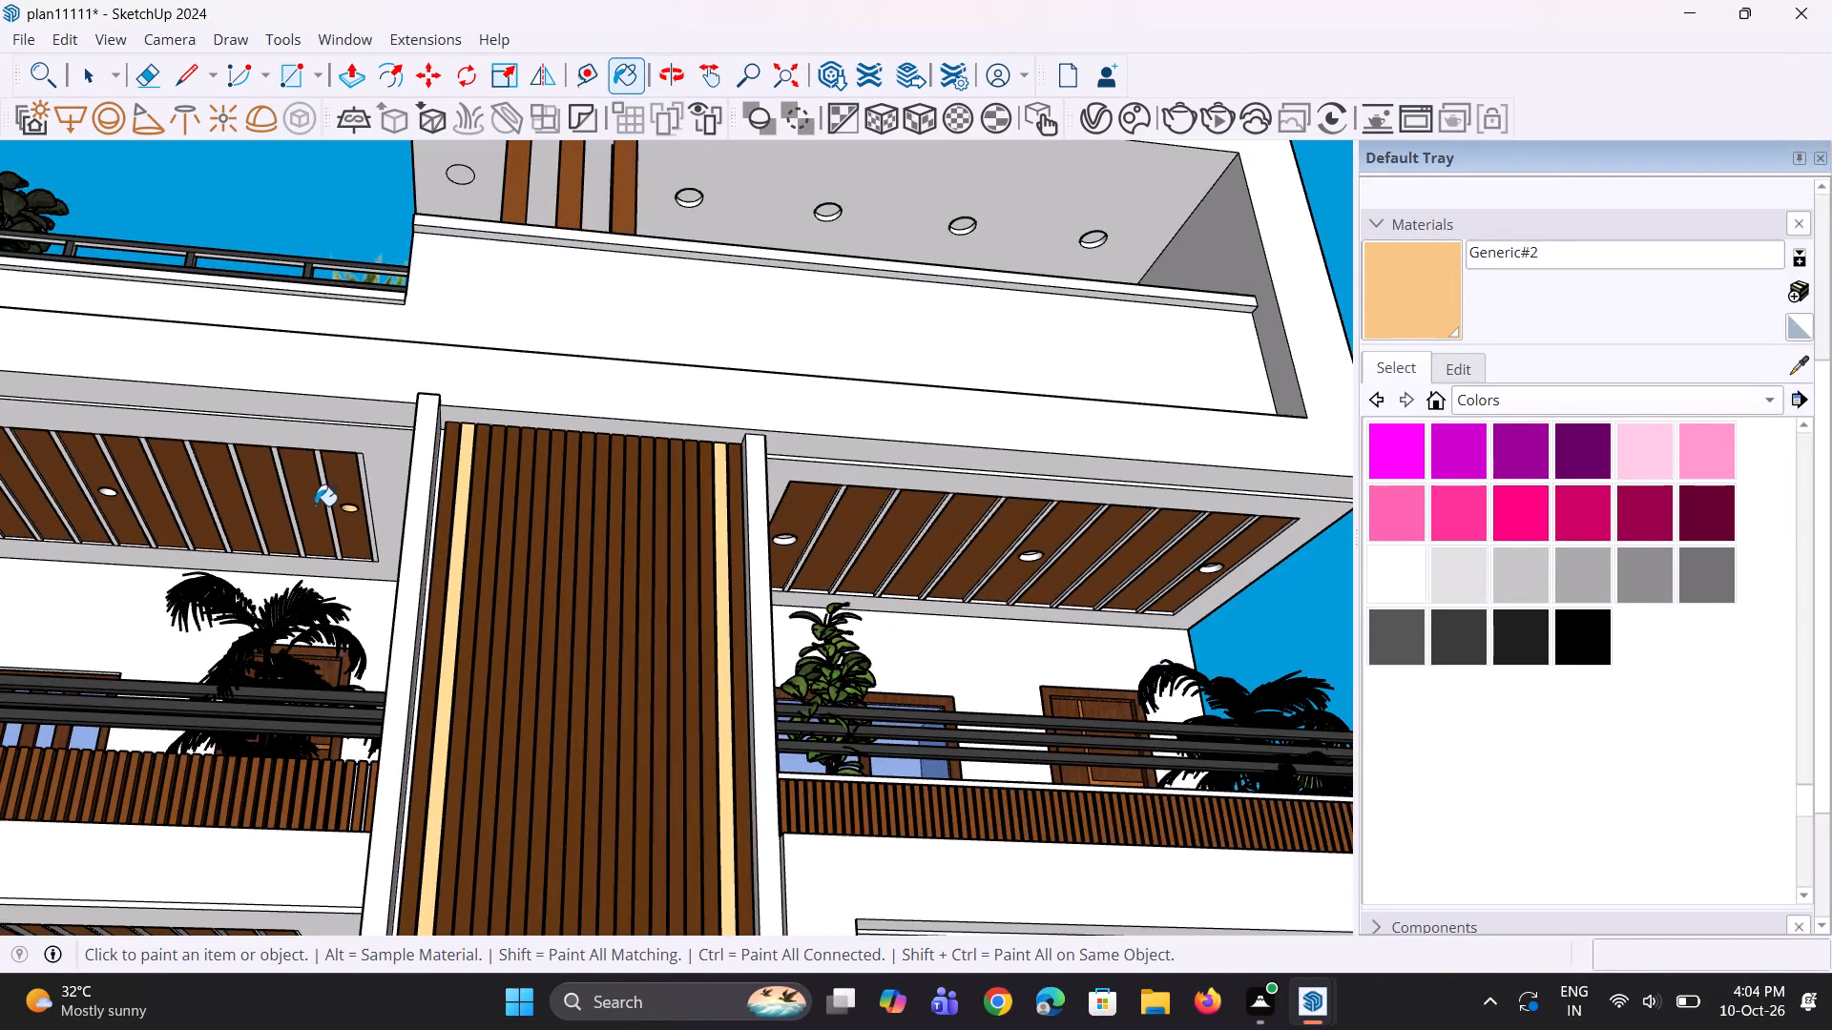
scroll(333, 502, "down", 4)
scroll(0, 525, "up", 4)
scroll(100, 476, "up", 10)
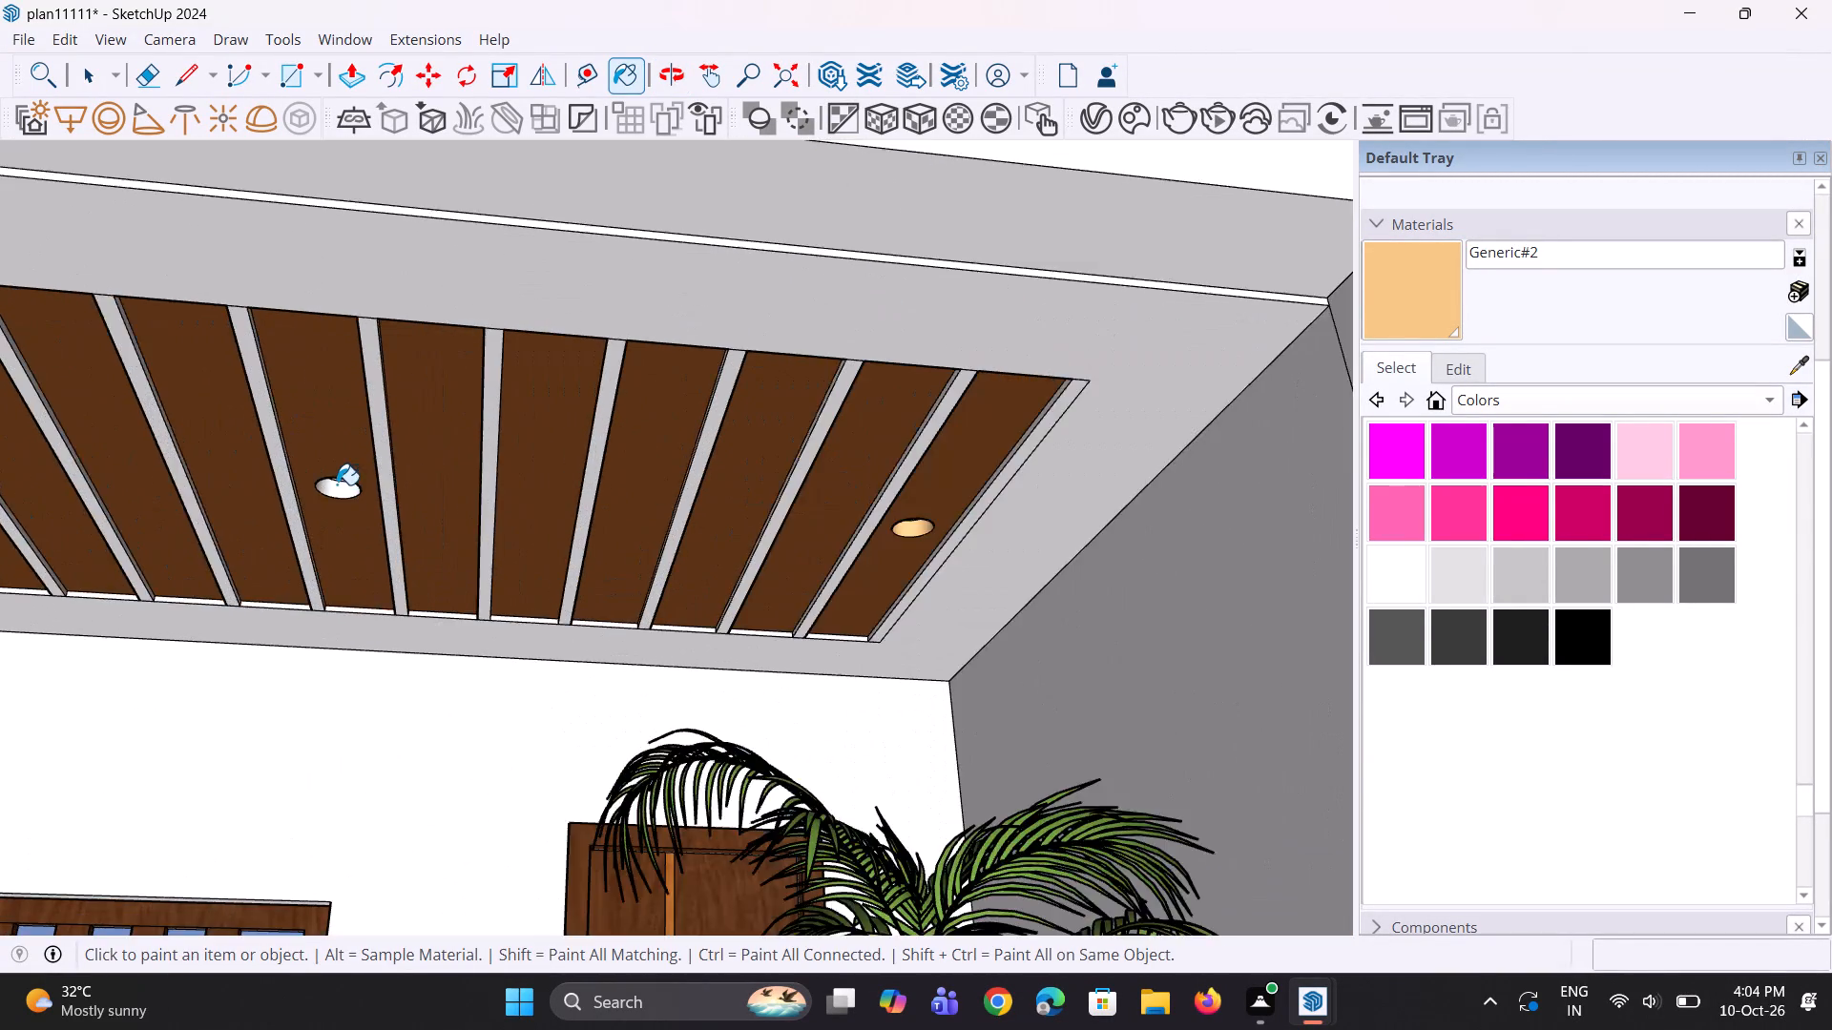
scroll(337, 484, "up", 4)
left_click(342, 486)
scroll(358, 520, "up", 1)
middle_click_drag(360, 520, 418, 423)
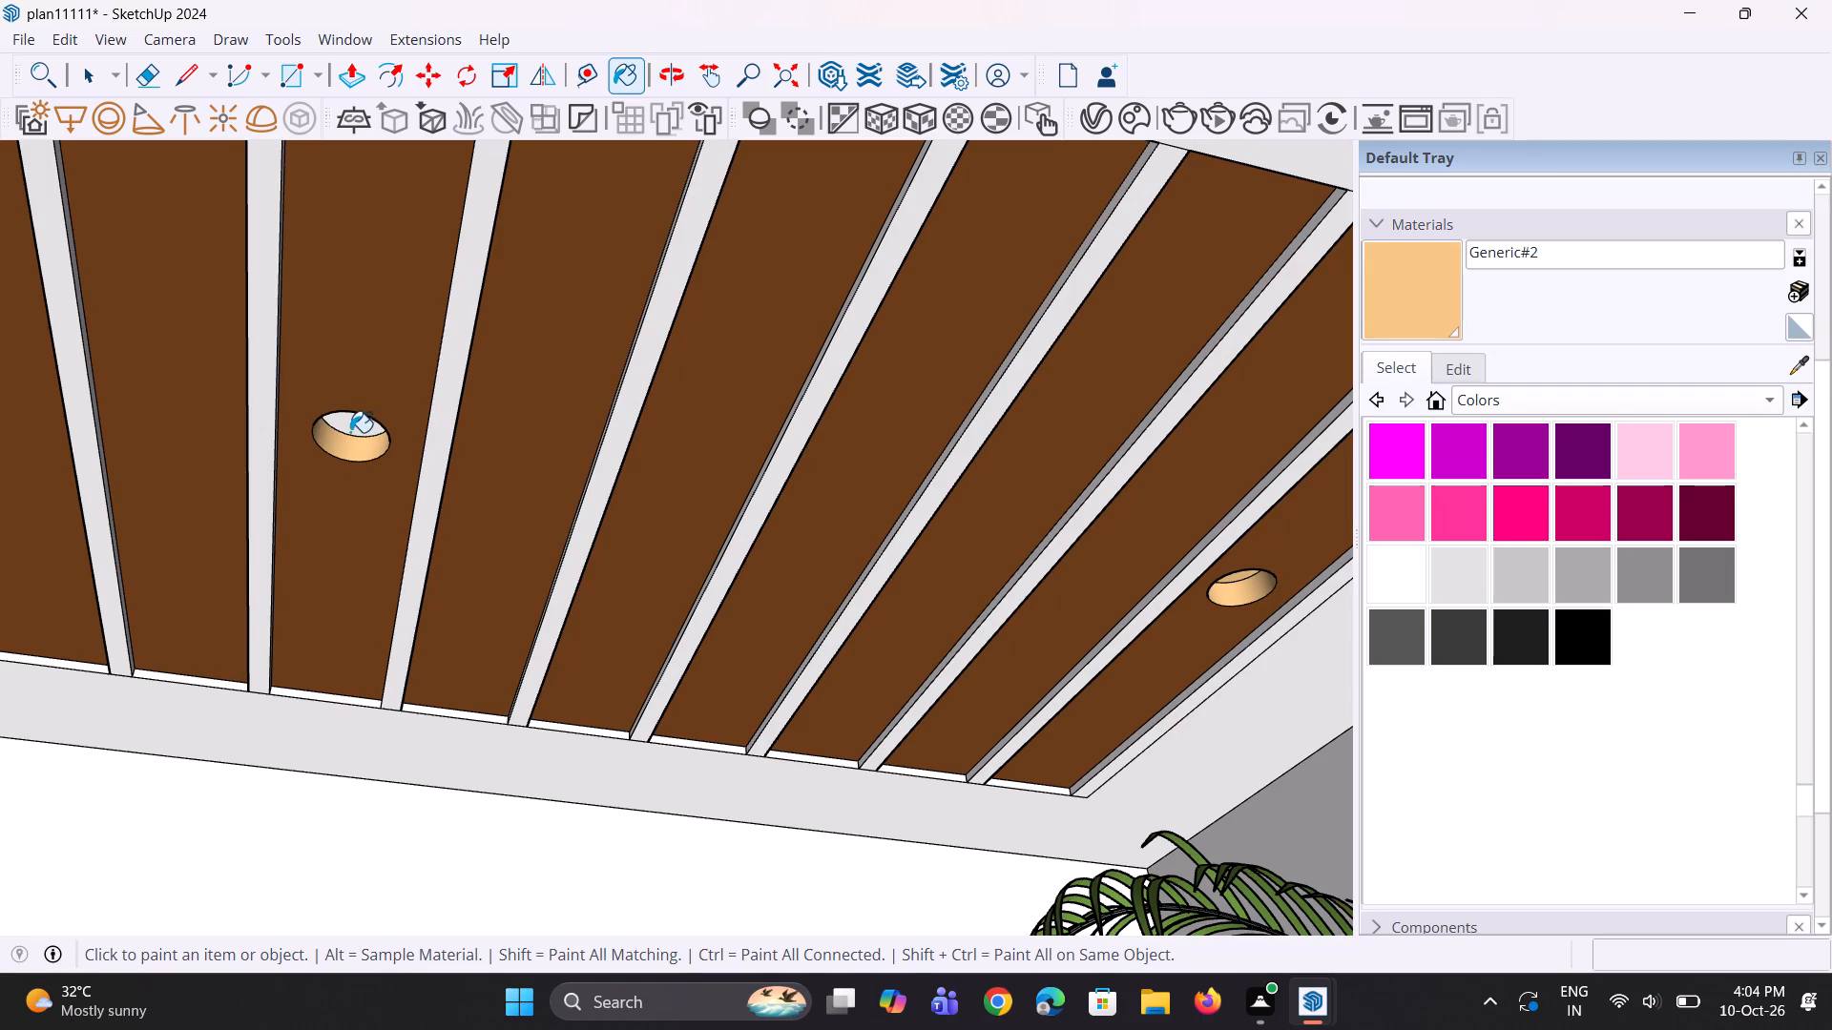
left_click(350, 432)
Paint the side and inner face of the outermost ceiling downlight in the top-floor left balcony with Generic#2.
scroll(412, 459, "down", 4)
middle_click_drag(377, 489, 29, 579)
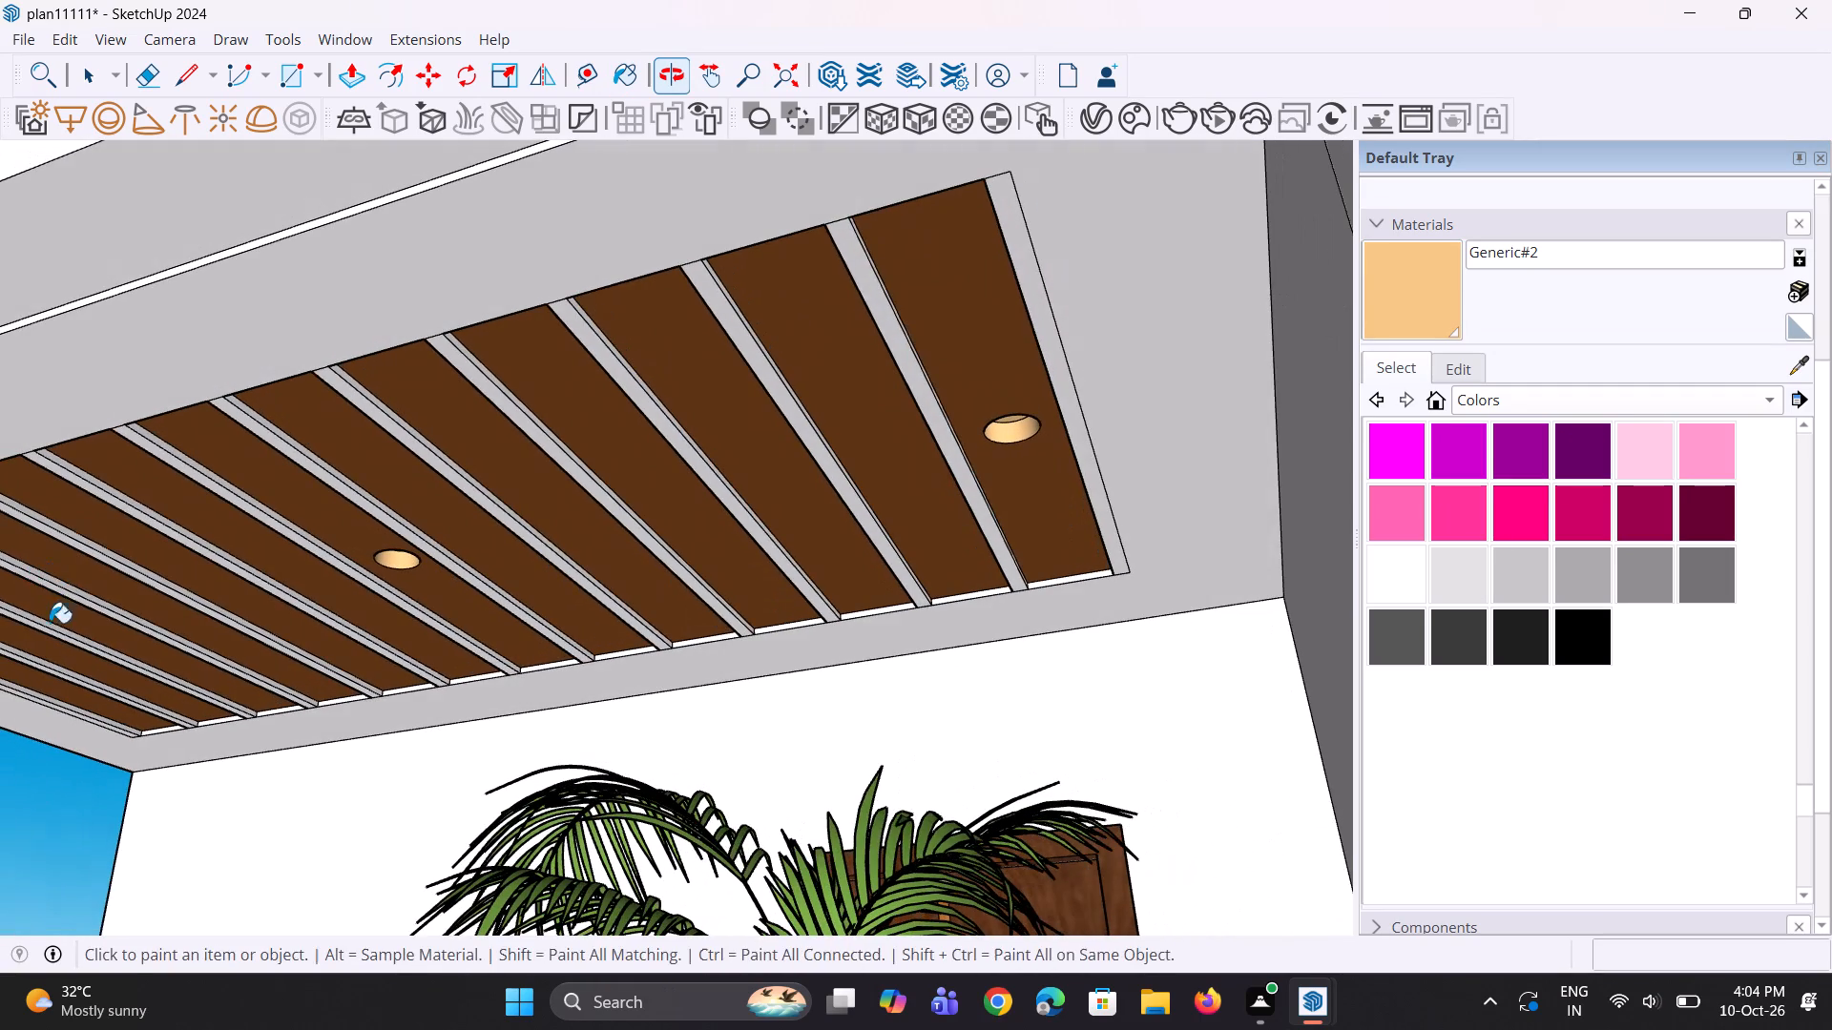
scroll(140, 648, "down", 5)
scroll(254, 625, "down", 4)
scroll(395, 603, "down", 4)
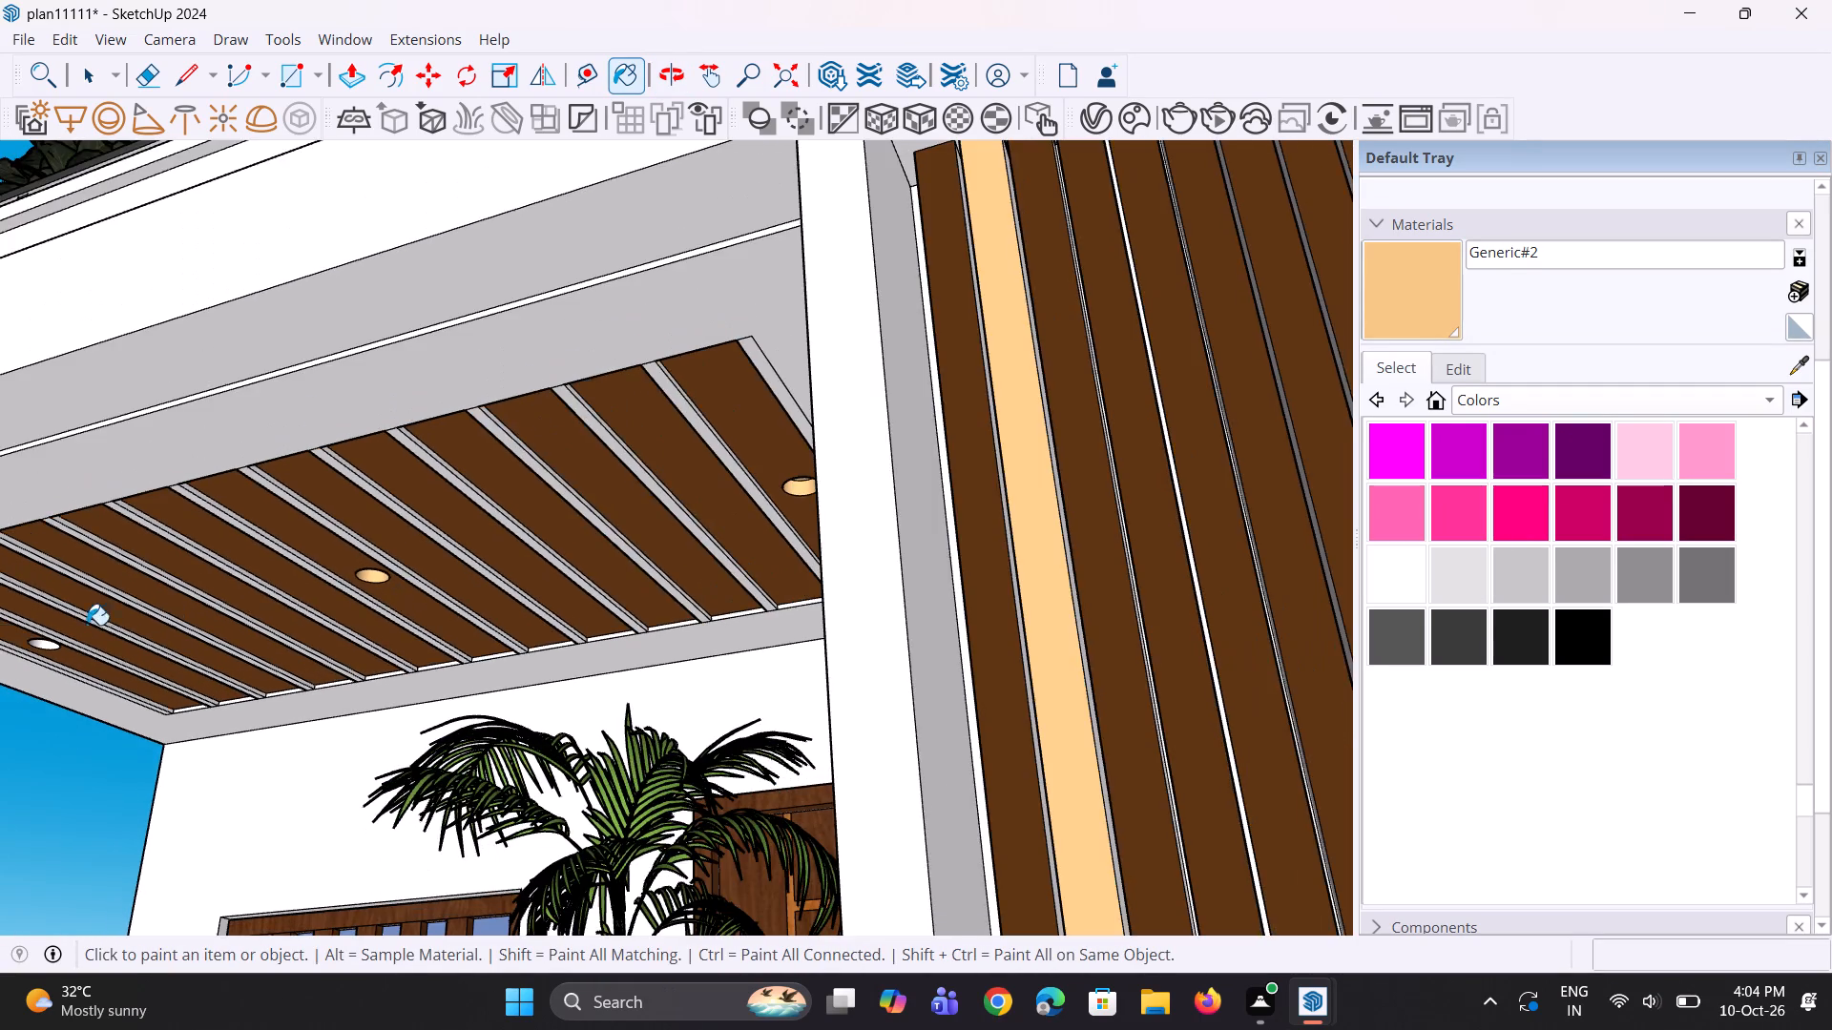
scroll(87, 625, "up", 17)
left_click(76, 648)
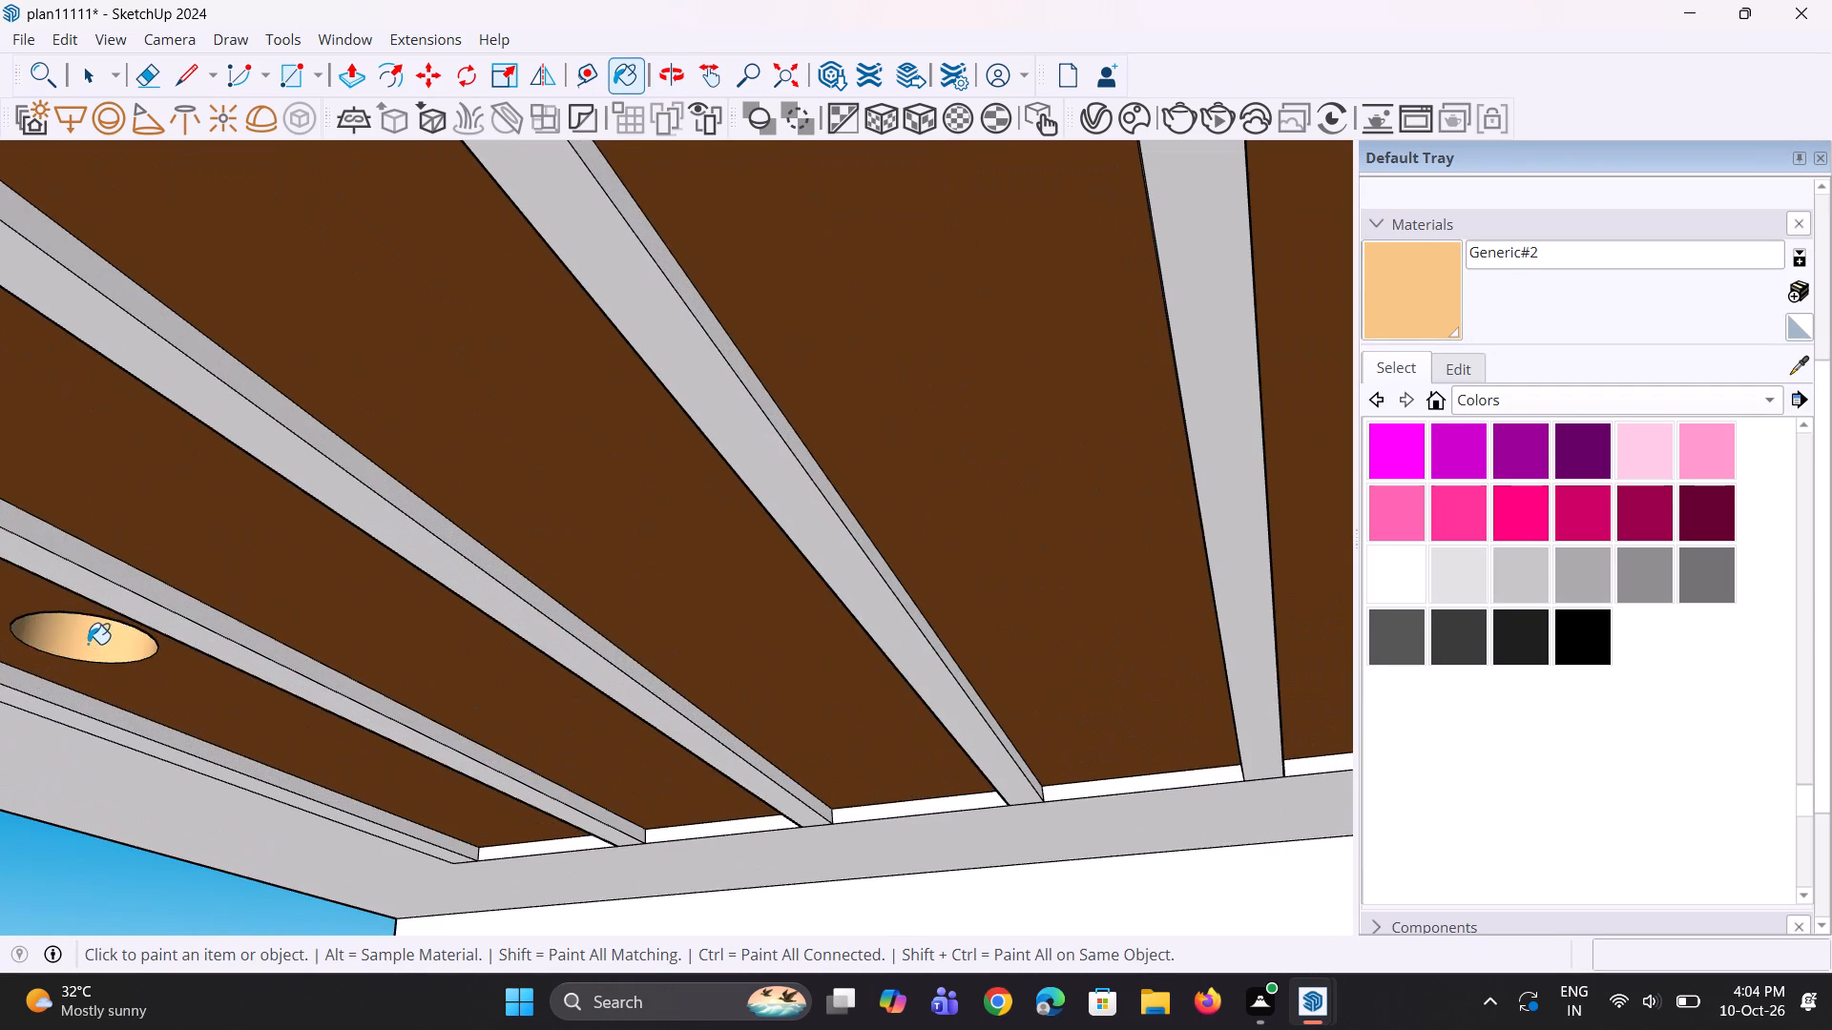
scroll(89, 644, "up", 1)
middle_click_drag(89, 644, 207, 553)
left_click(107, 502)
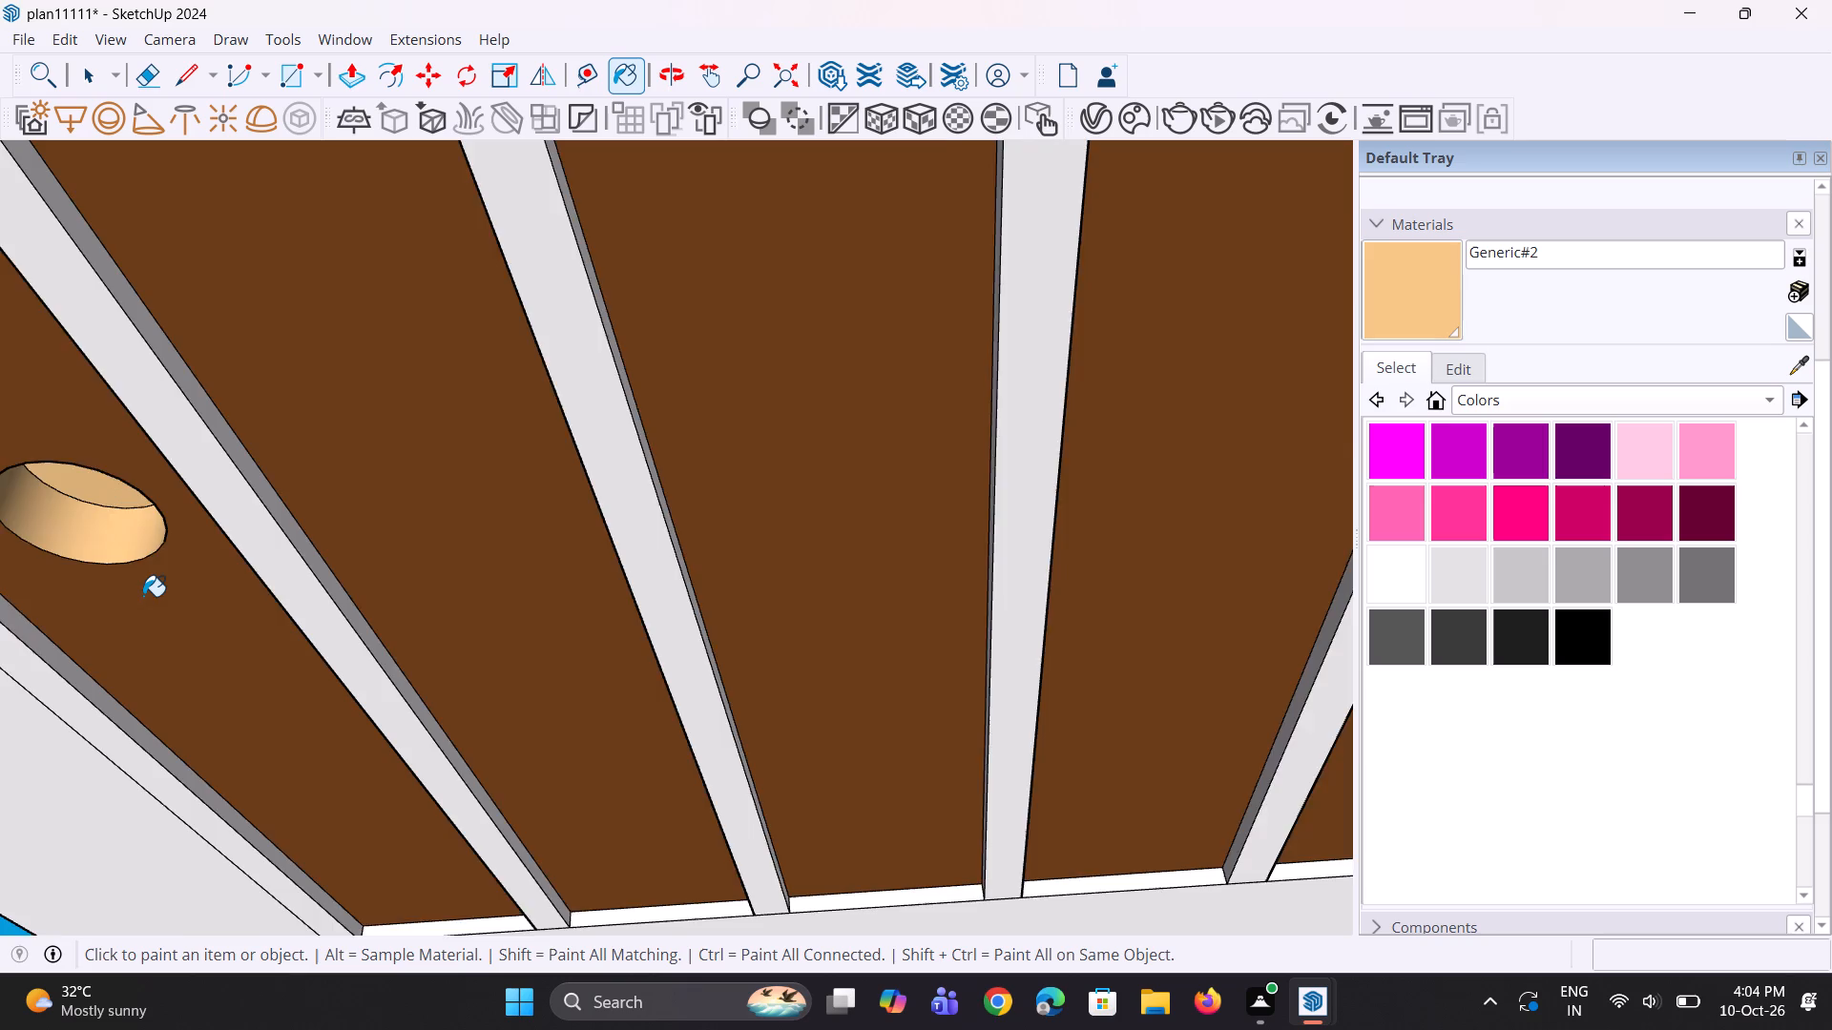
Paint the side and inner face of the outermost ceiling downlight in the top-floor right balcony with Generic#2.
scroll(147, 628, "down", 20)
scroll(152, 630, "down", 4)
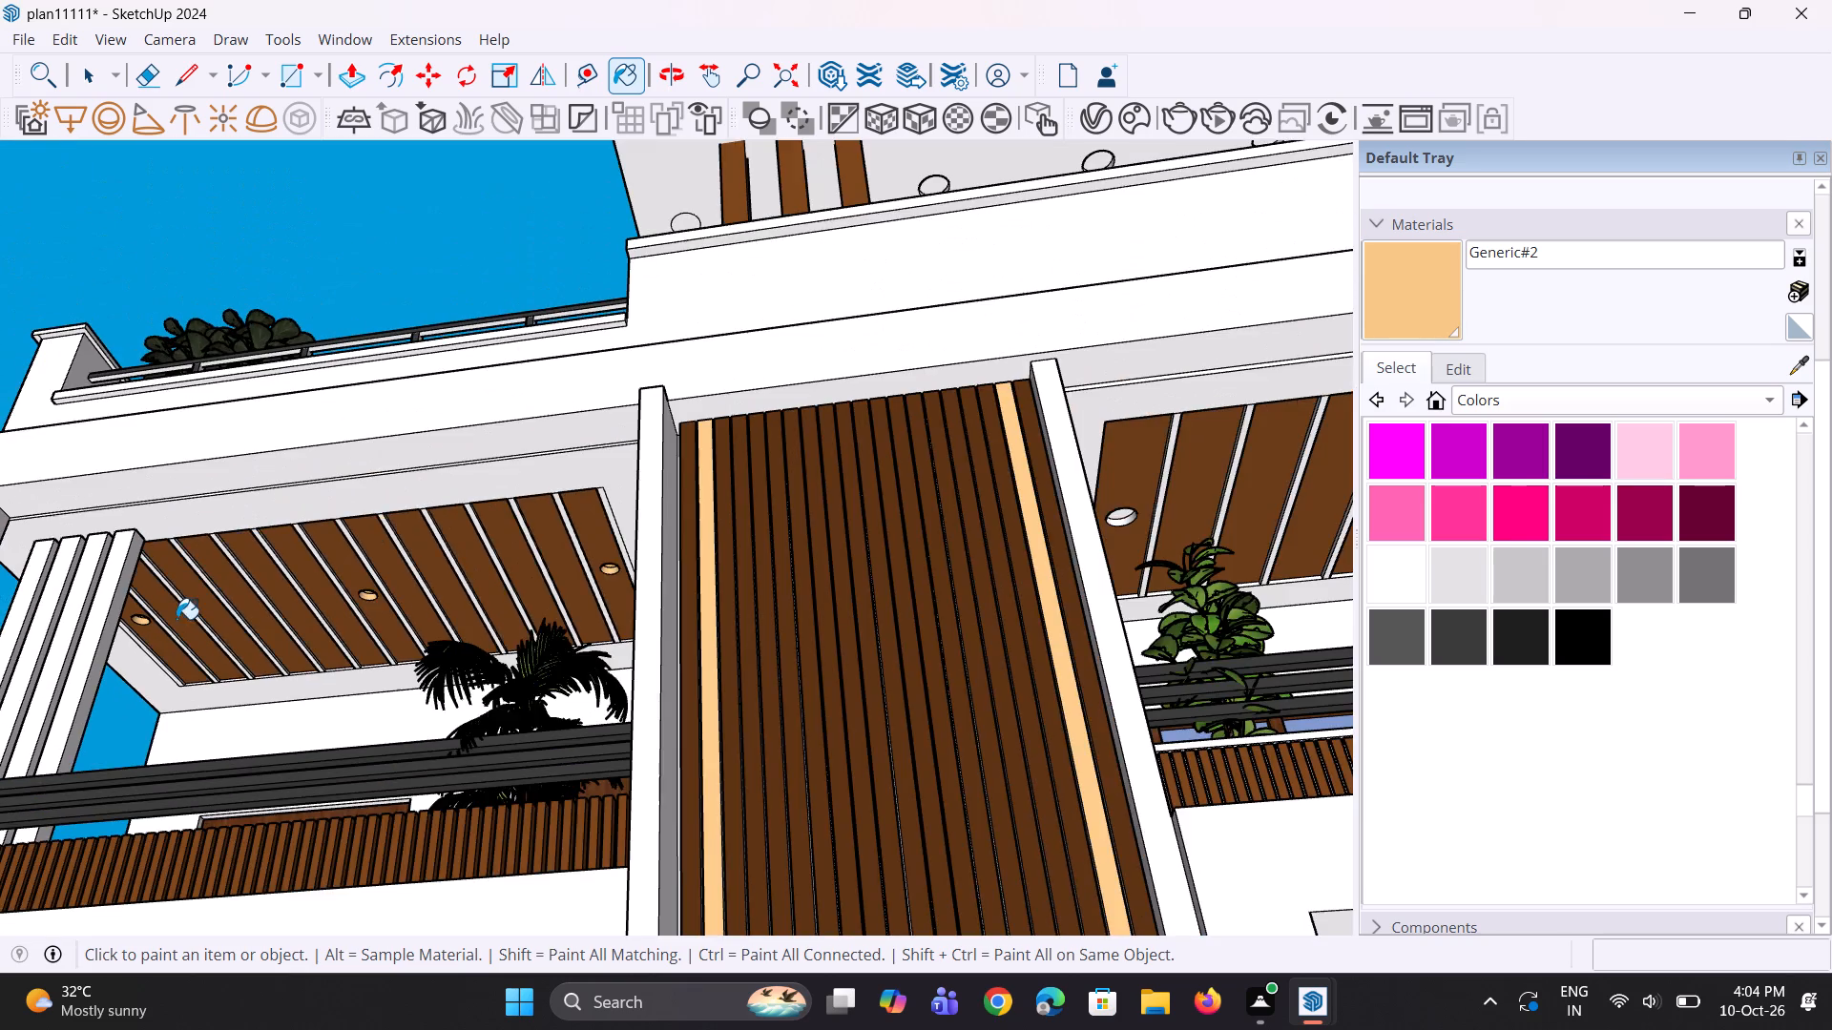
scroll(187, 610, "down", 5)
scroll(1058, 529, "up", 7)
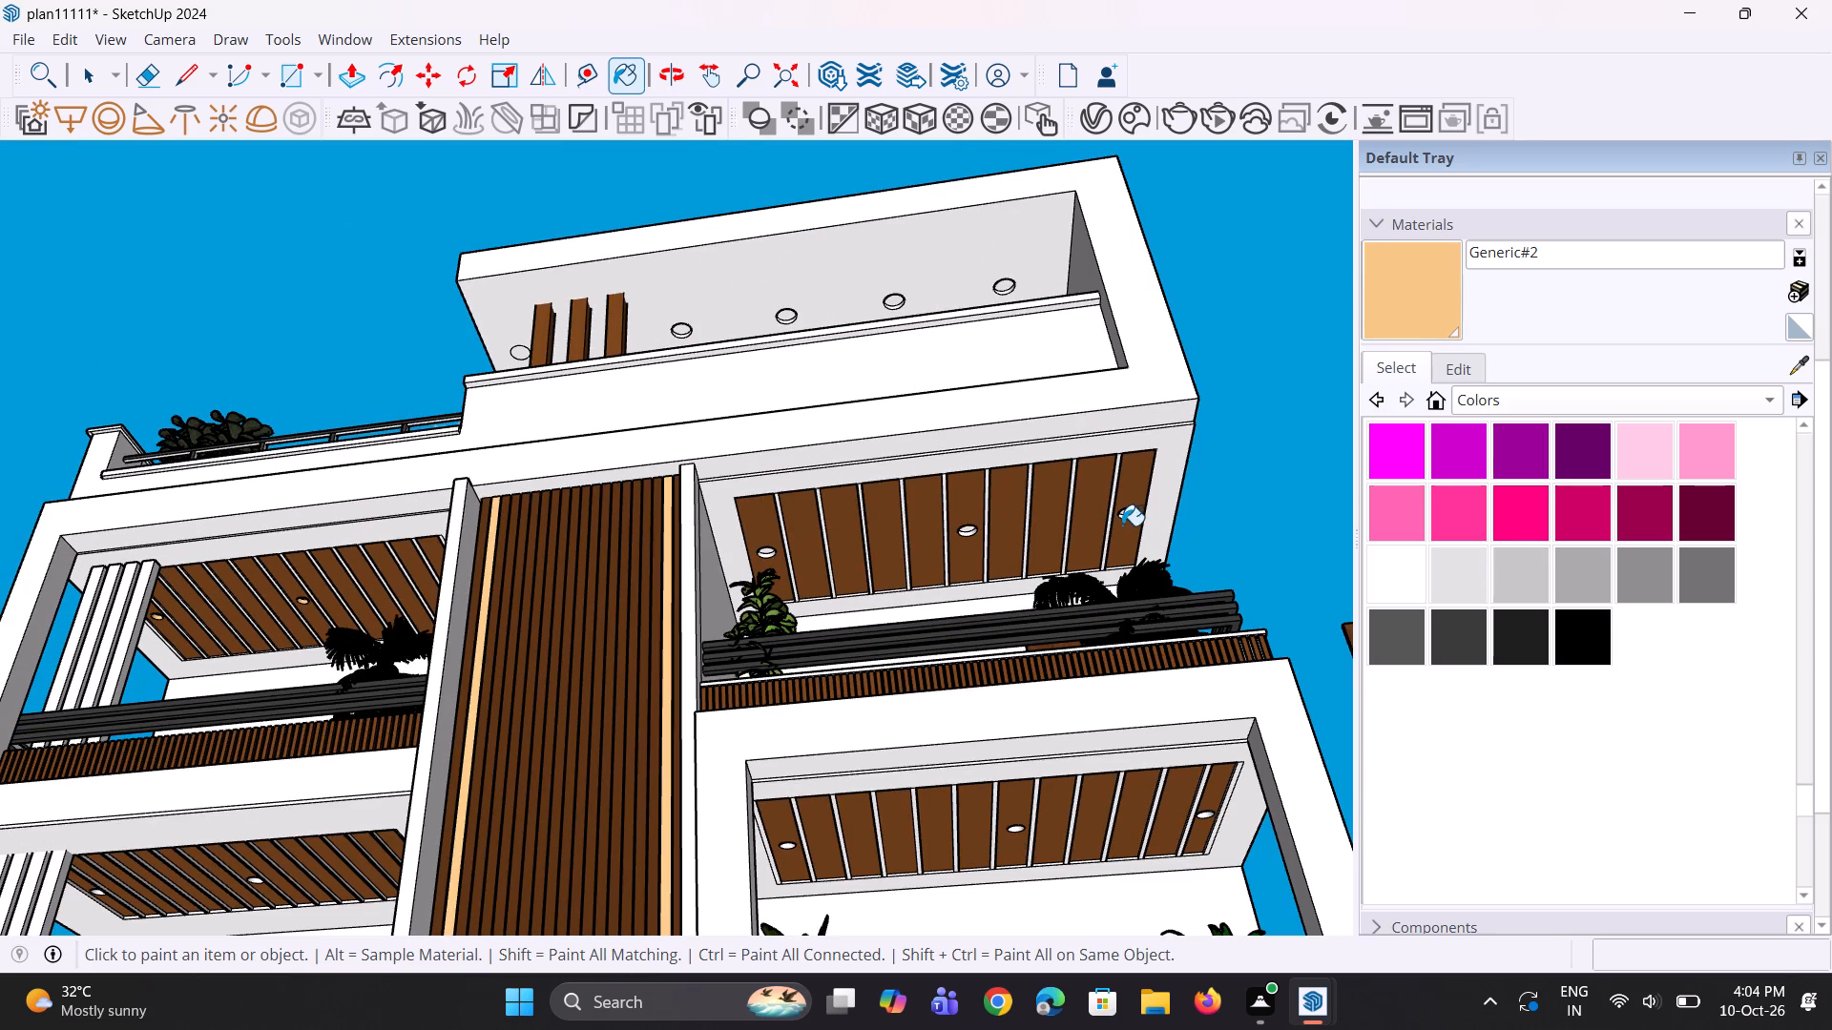
scroll(1126, 517, "up", 16)
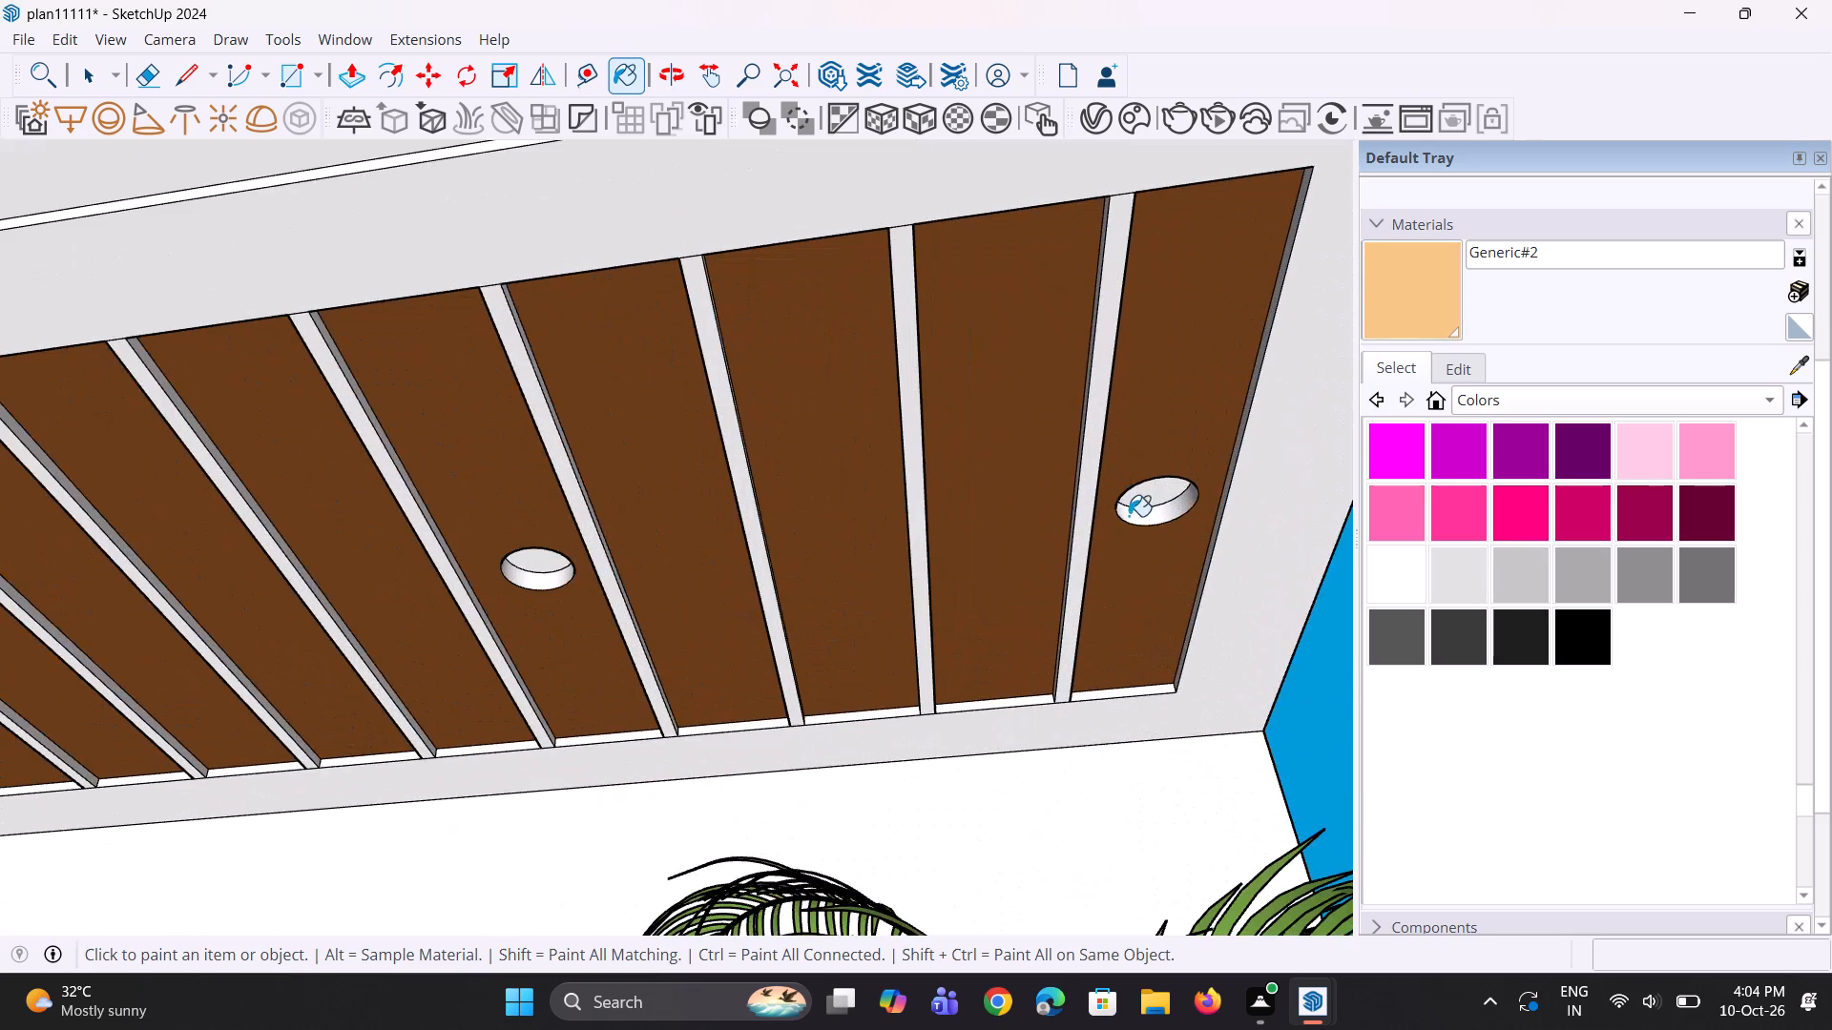
left_click(1136, 522)
left_click(1148, 496)
Paint the sides and inner faces of the middle and innermost ceiling downlights in the top-floor right balcony with Generic#2.
middle_click_drag(547, 590, 556, 522)
scroll(516, 559, "up", 4)
left_click(525, 582)
left_click(547, 573)
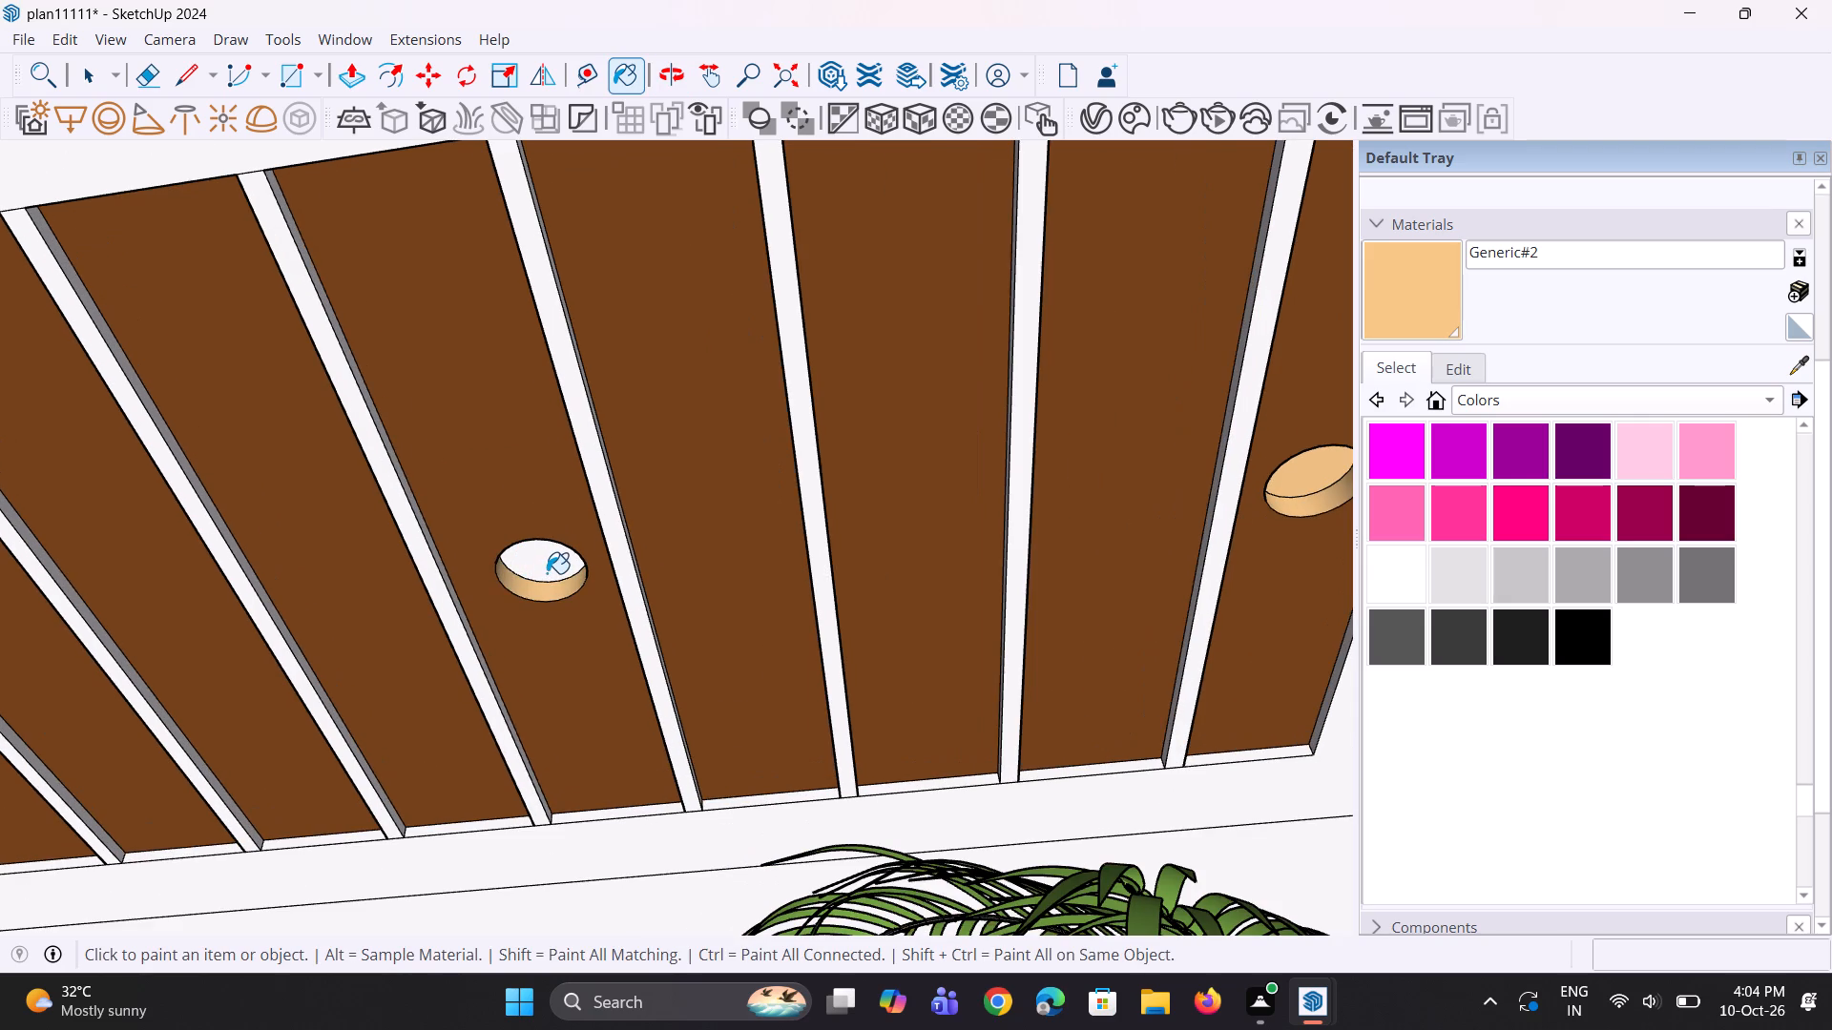
scroll(547, 573, "down", 8)
scroll(632, 585, "down", 5)
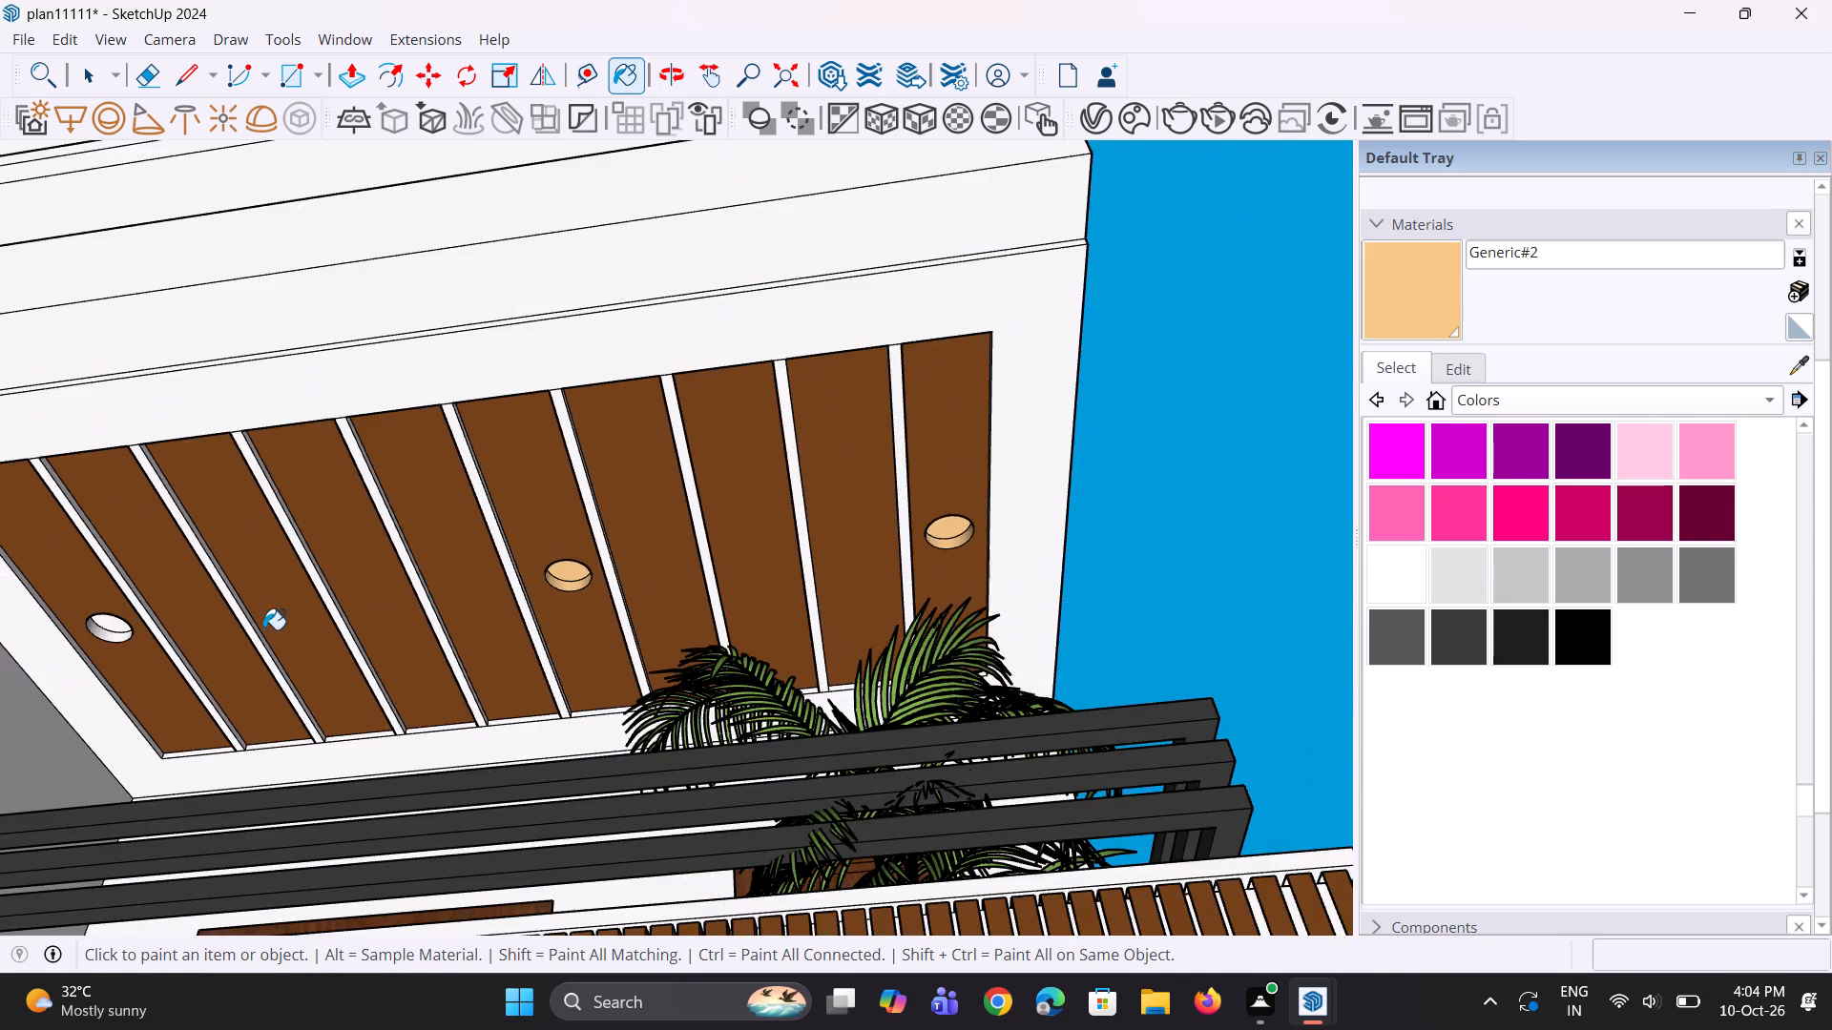
scroll(228, 629, "up", 4)
scroll(100, 633, "up", 5)
left_click(100, 632)
left_click(127, 613)
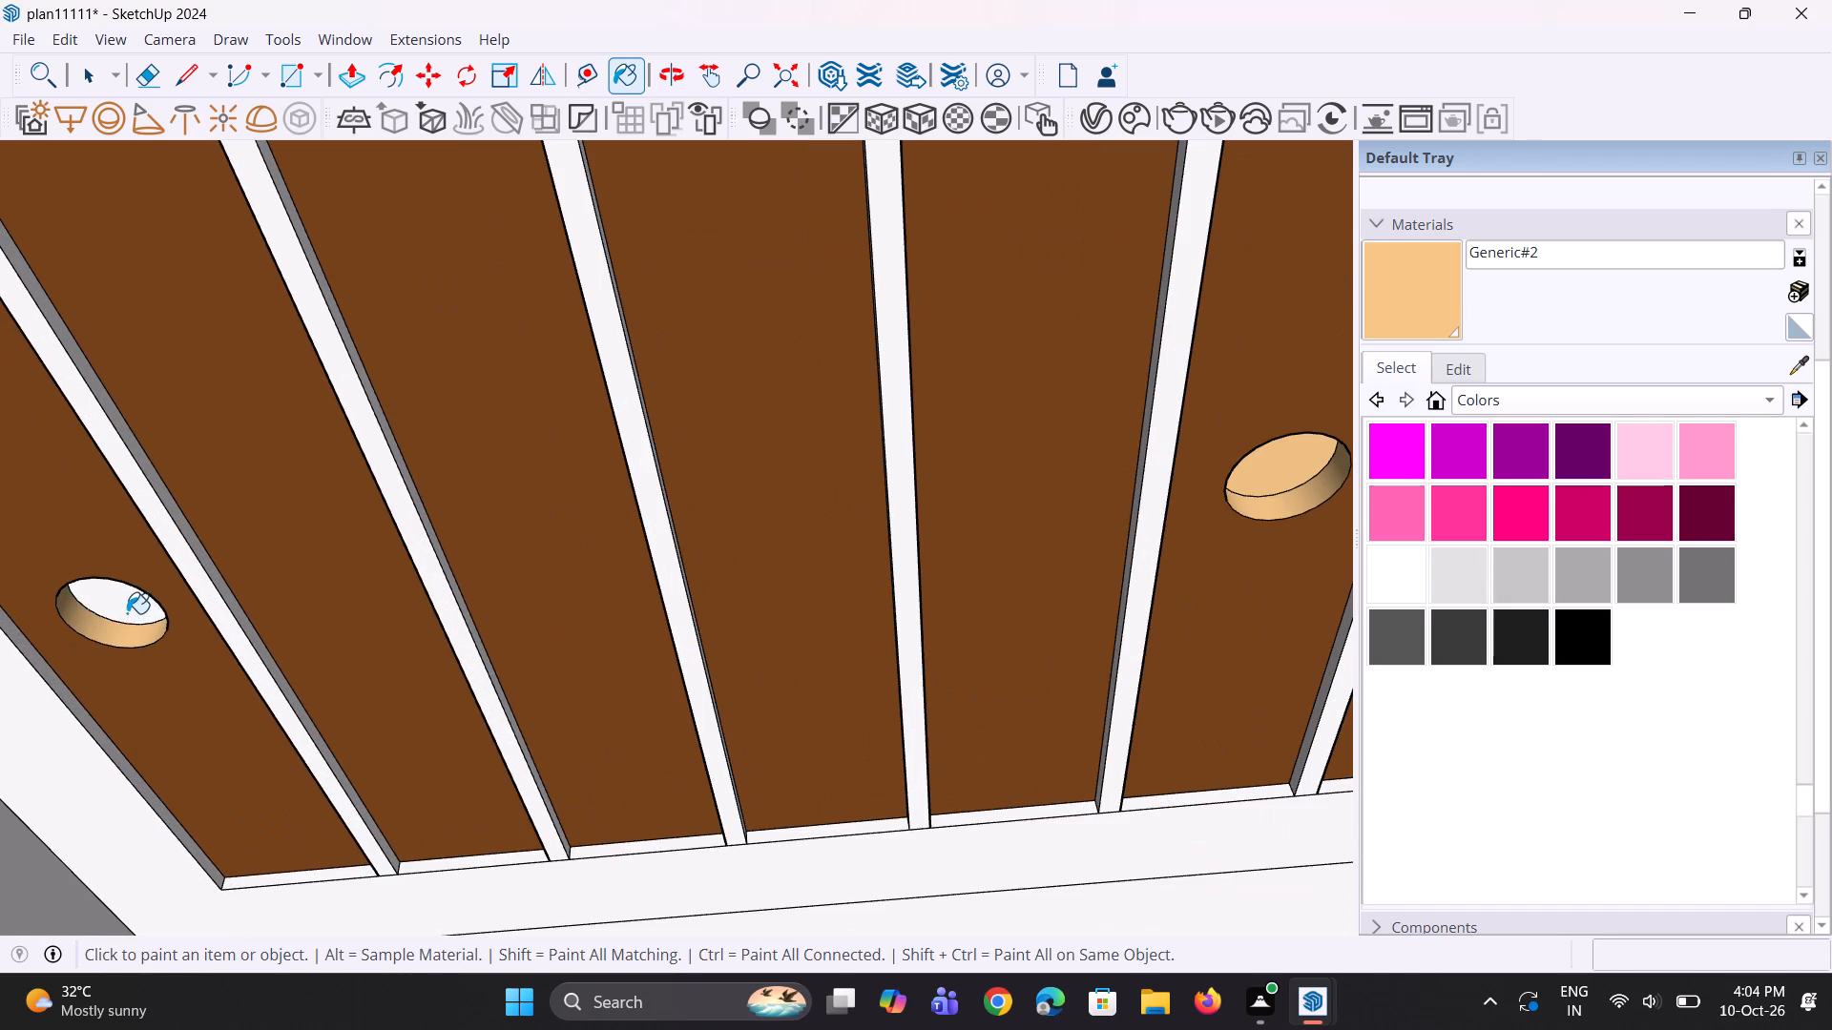
Paint the inner face and side of the innermost ceiling downlight in the left balcony one floor below the top with Generic#2.
scroll(144, 607, "down", 20)
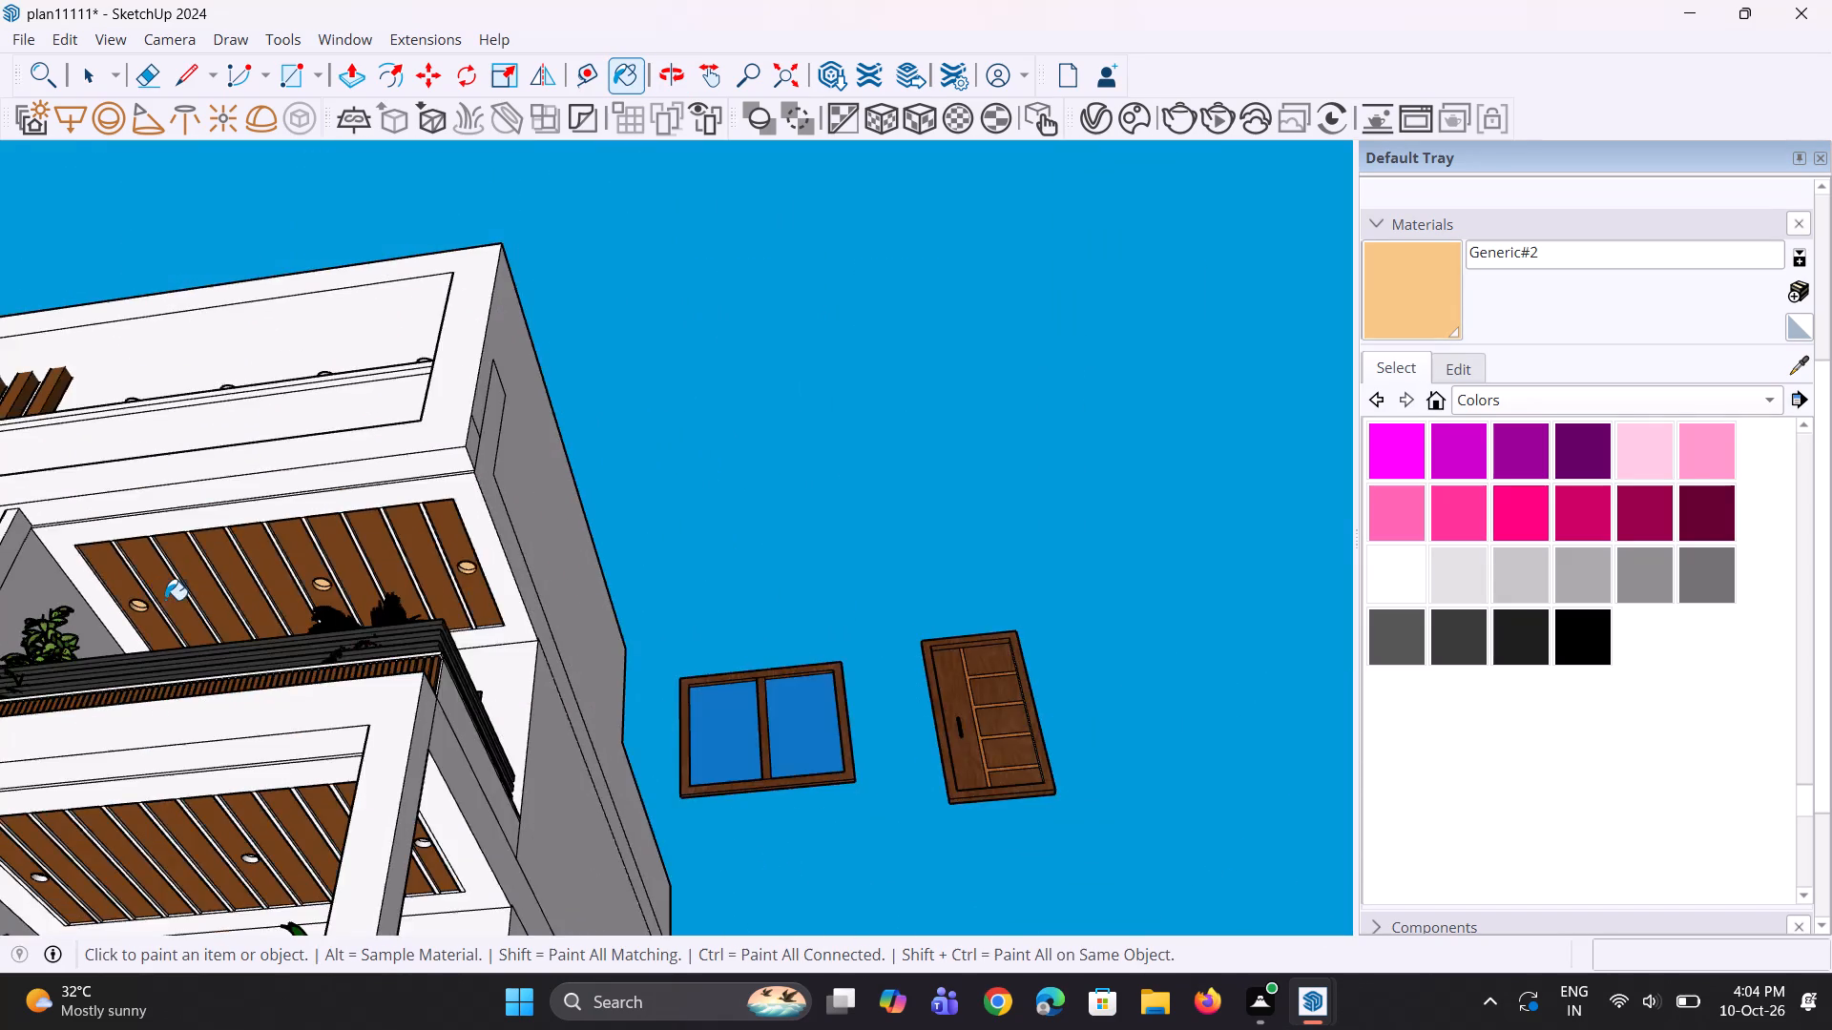
scroll(165, 600, "down", 4)
middle_click_drag(167, 830, 378, 769)
scroll(405, 762, "down", 5)
scroll(518, 754, "down", 4)
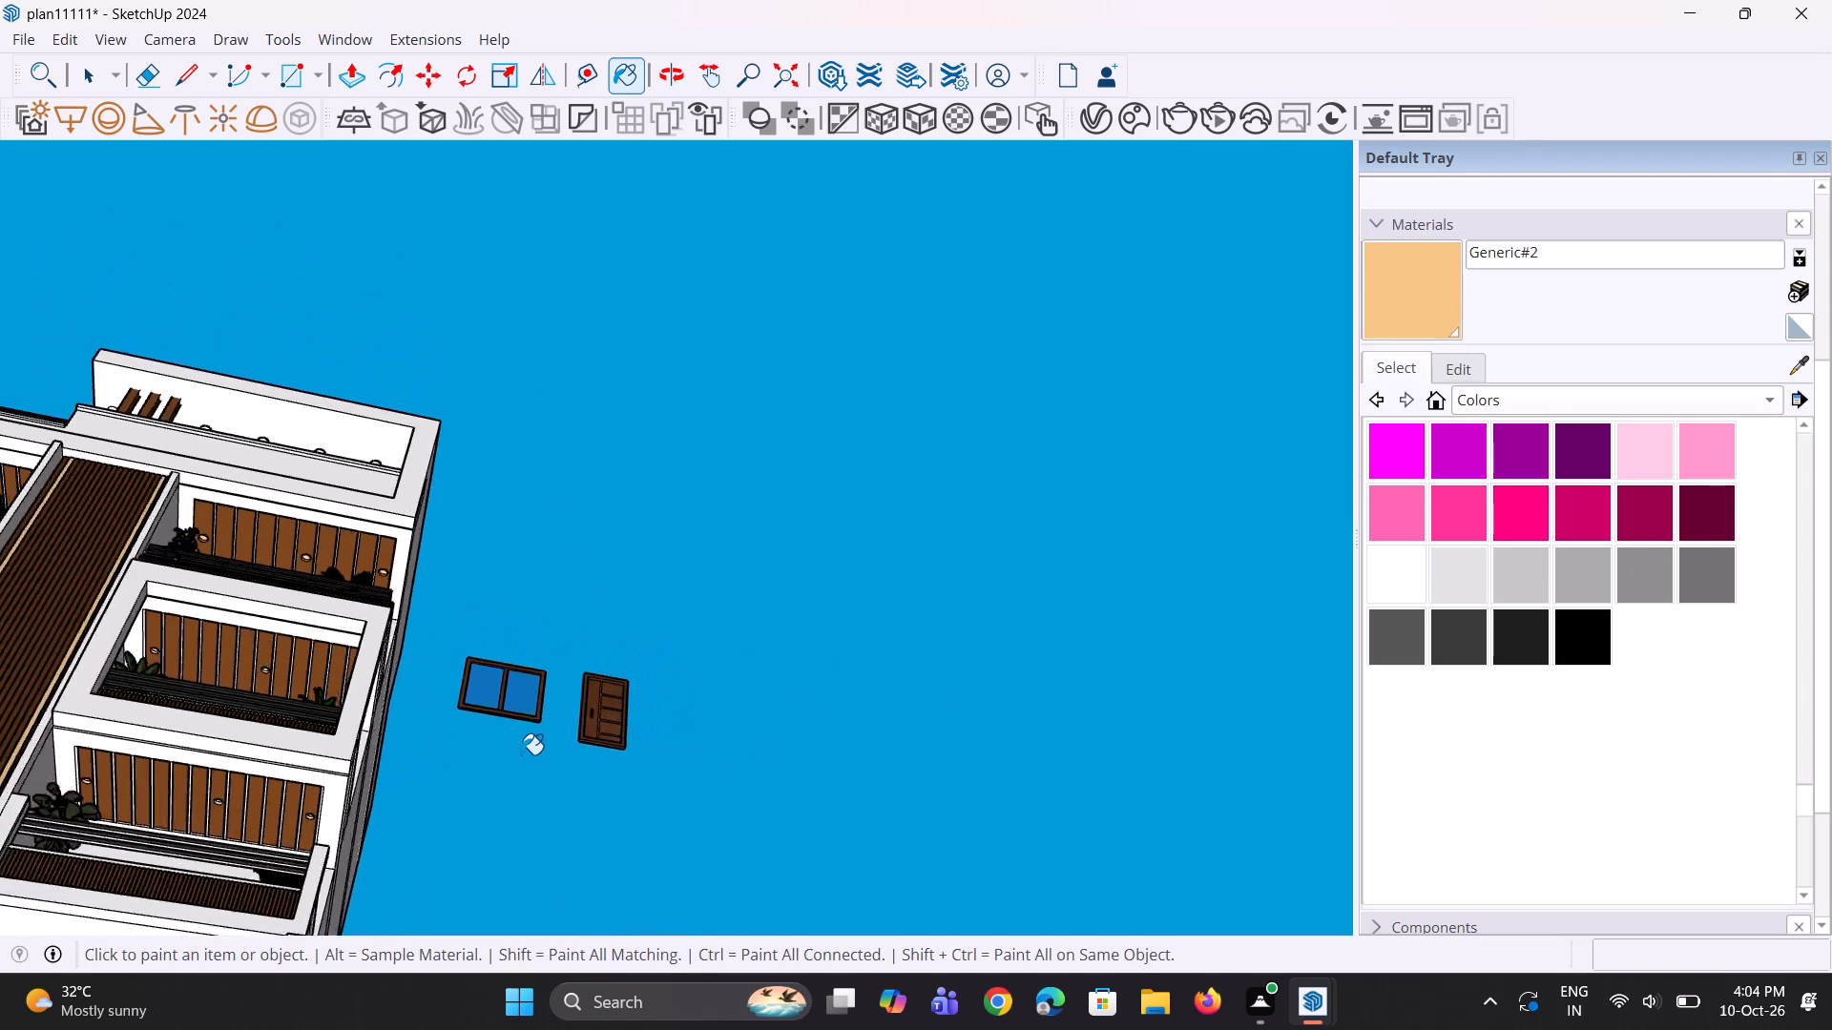
scroll(521, 754, "down", 6)
scroll(1, 704, "up", 5)
scroll(159, 677, "up", 7)
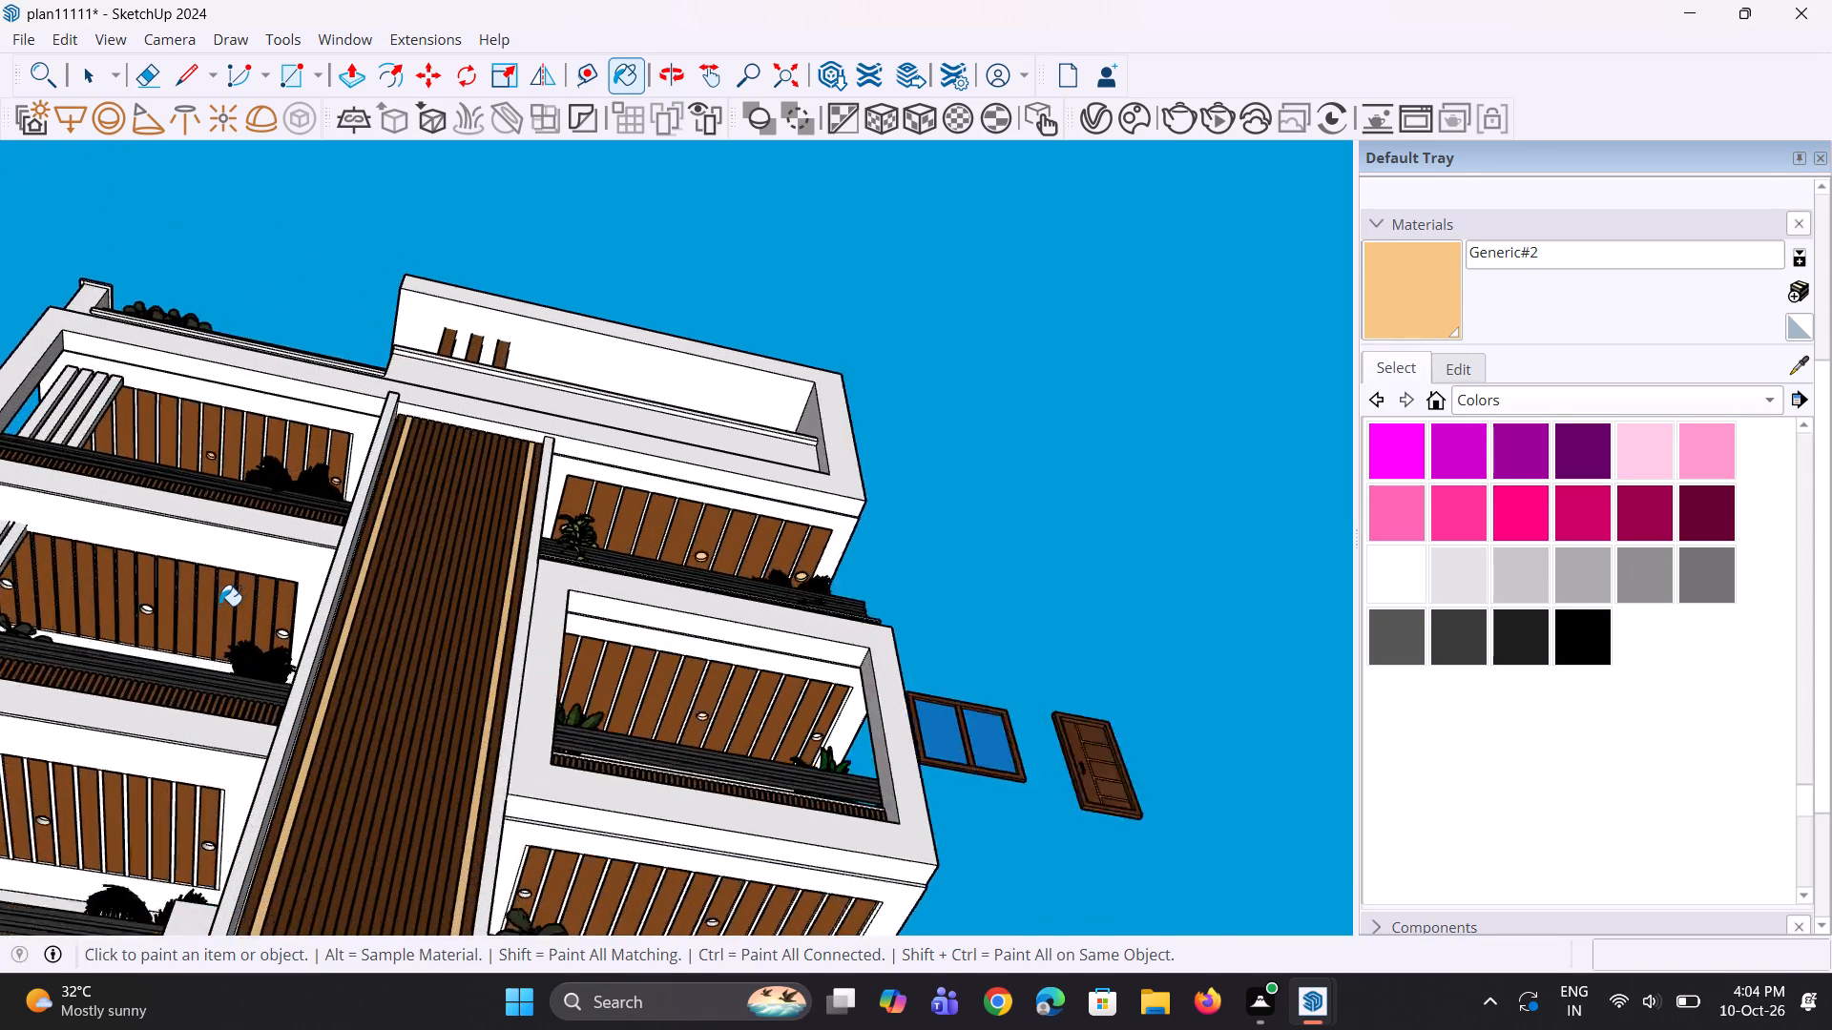
scroll(219, 606, "up", 16)
left_click(343, 669)
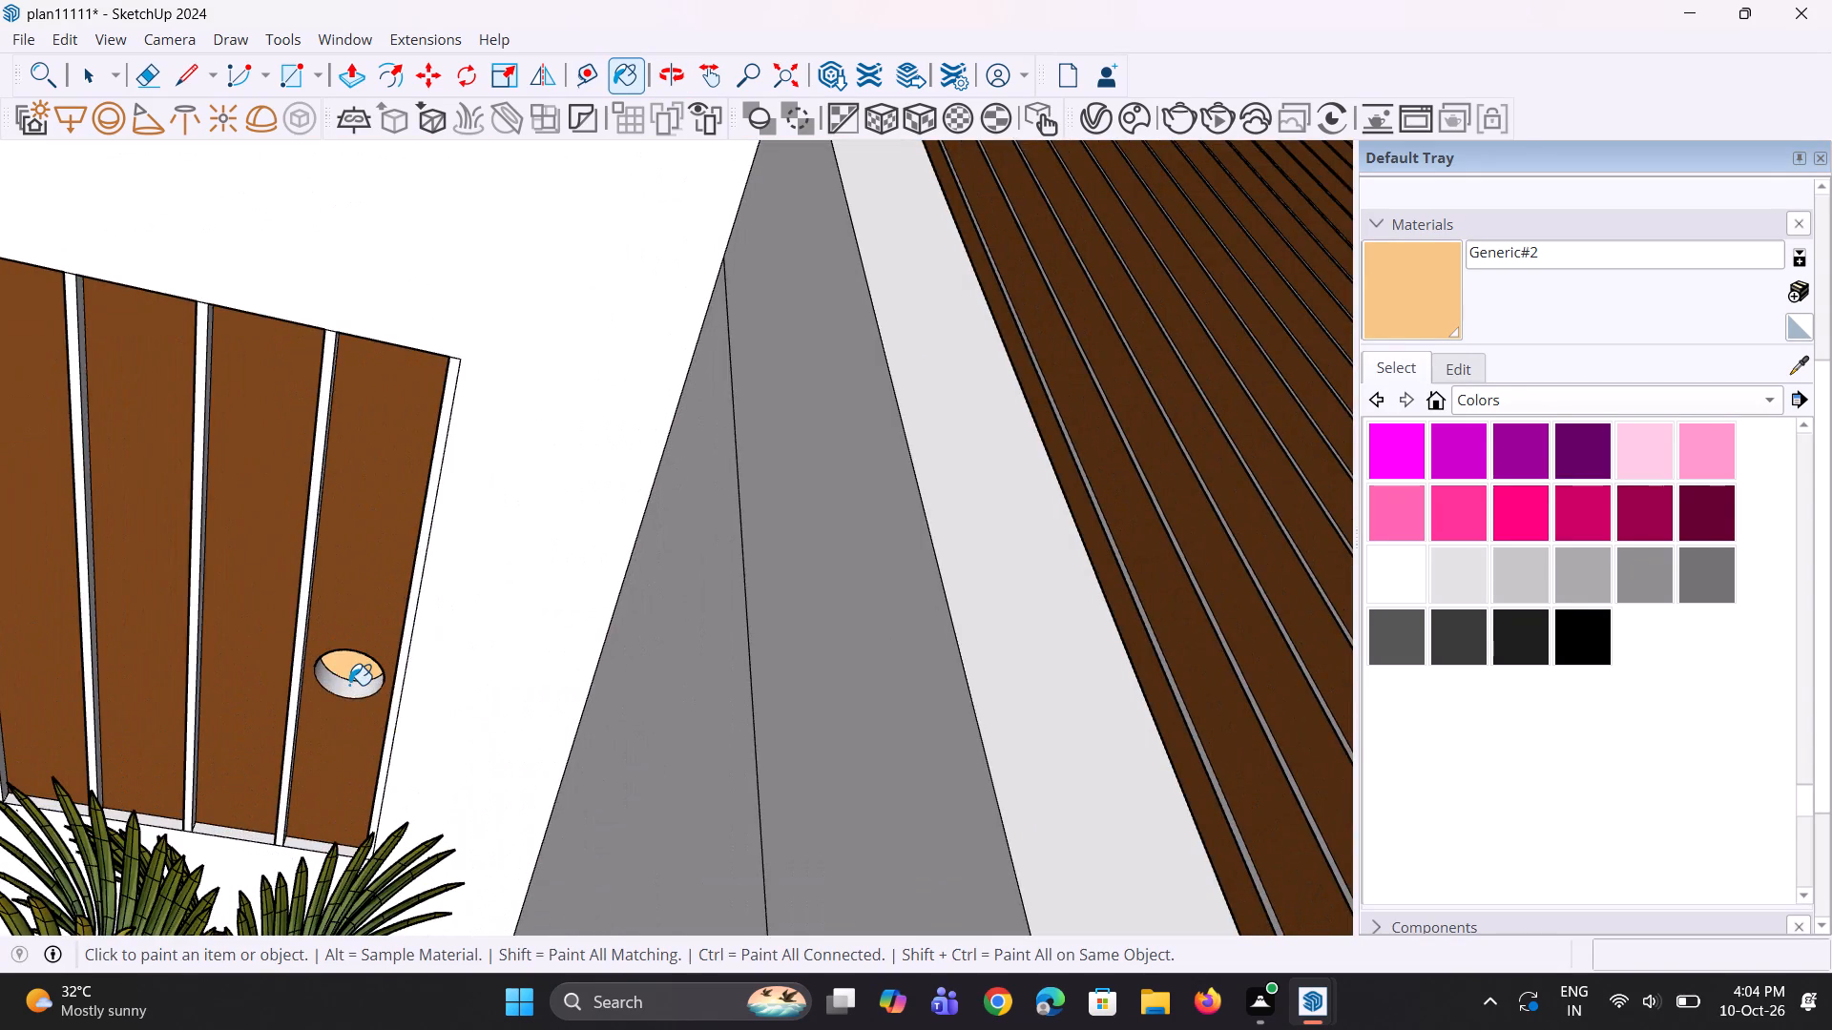
left_click(349, 685)
Paint the side and inner face of the middle ceiling downlight in the left balcony one floor below the top with Generic#2.
scroll(349, 686, "down", 9)
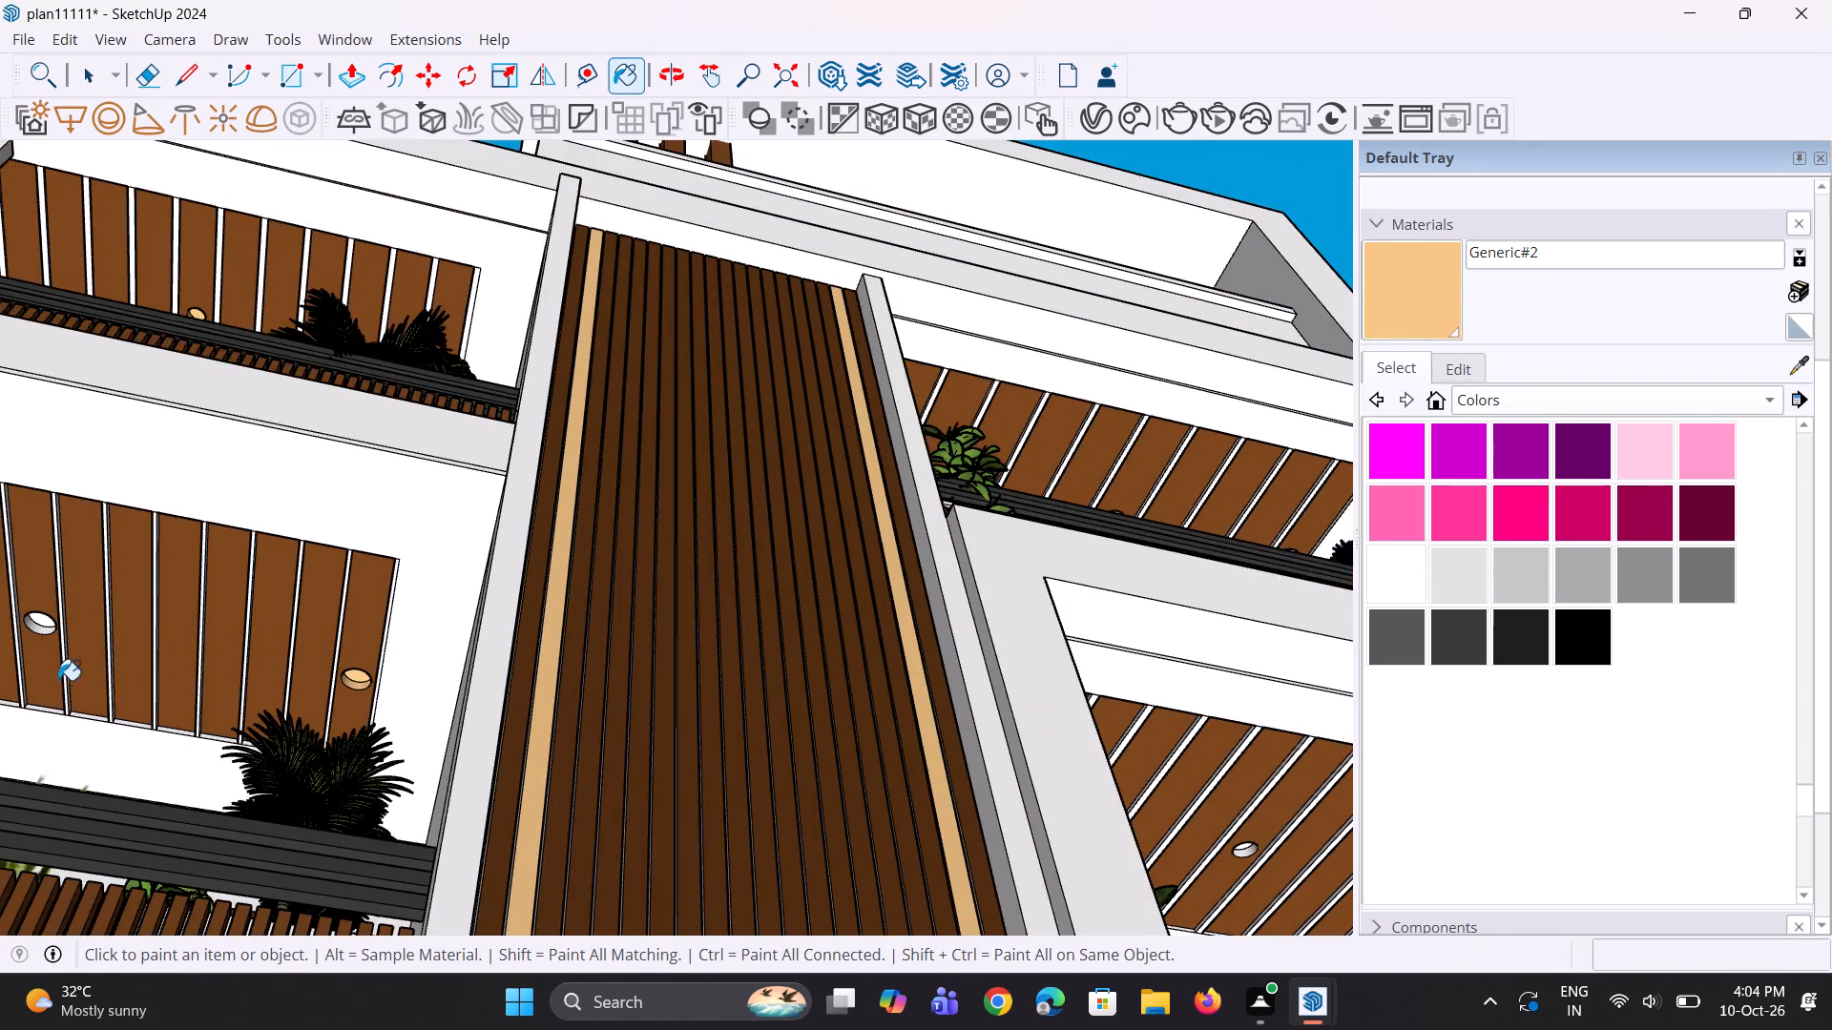
scroll(52, 678, "up", 10)
left_click(47, 608)
left_click(52, 586)
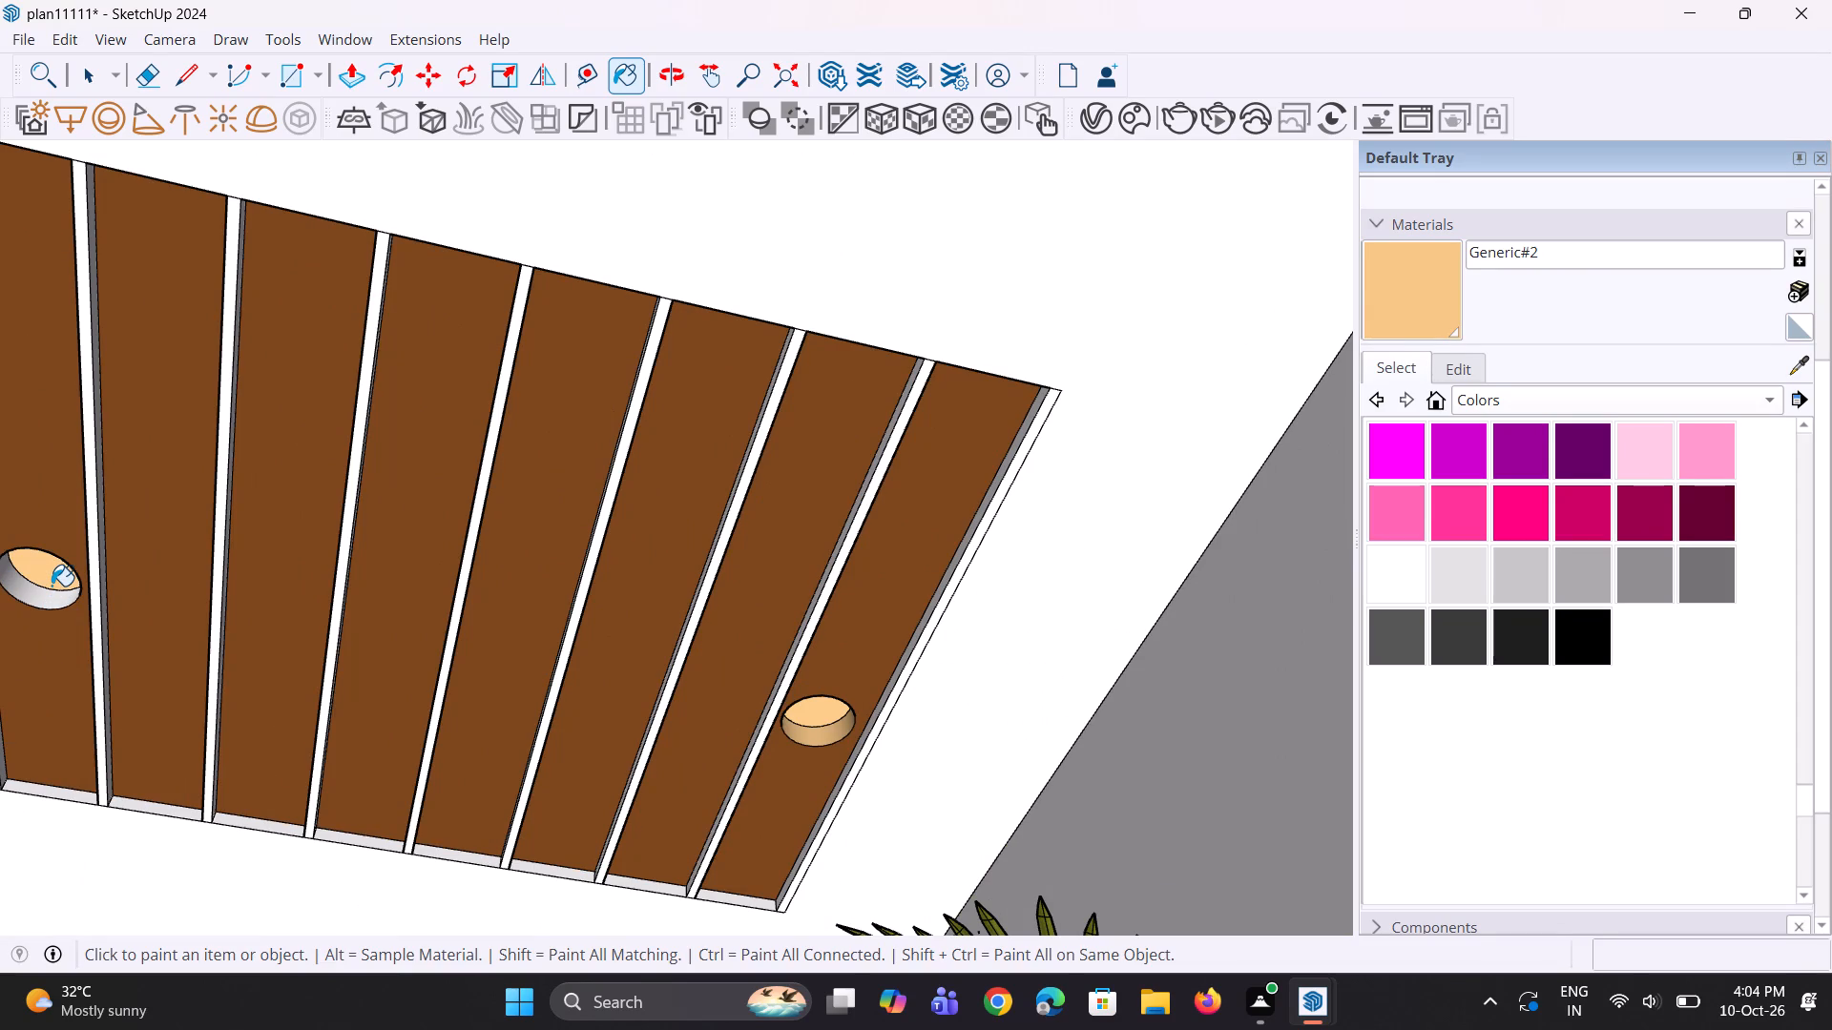
left_click(51, 598)
Paint the outermost ceiling downlight beside the white fins in the left balcony one floor below the top with Generic#2, inner face and side.
scroll(347, 677, "down", 5)
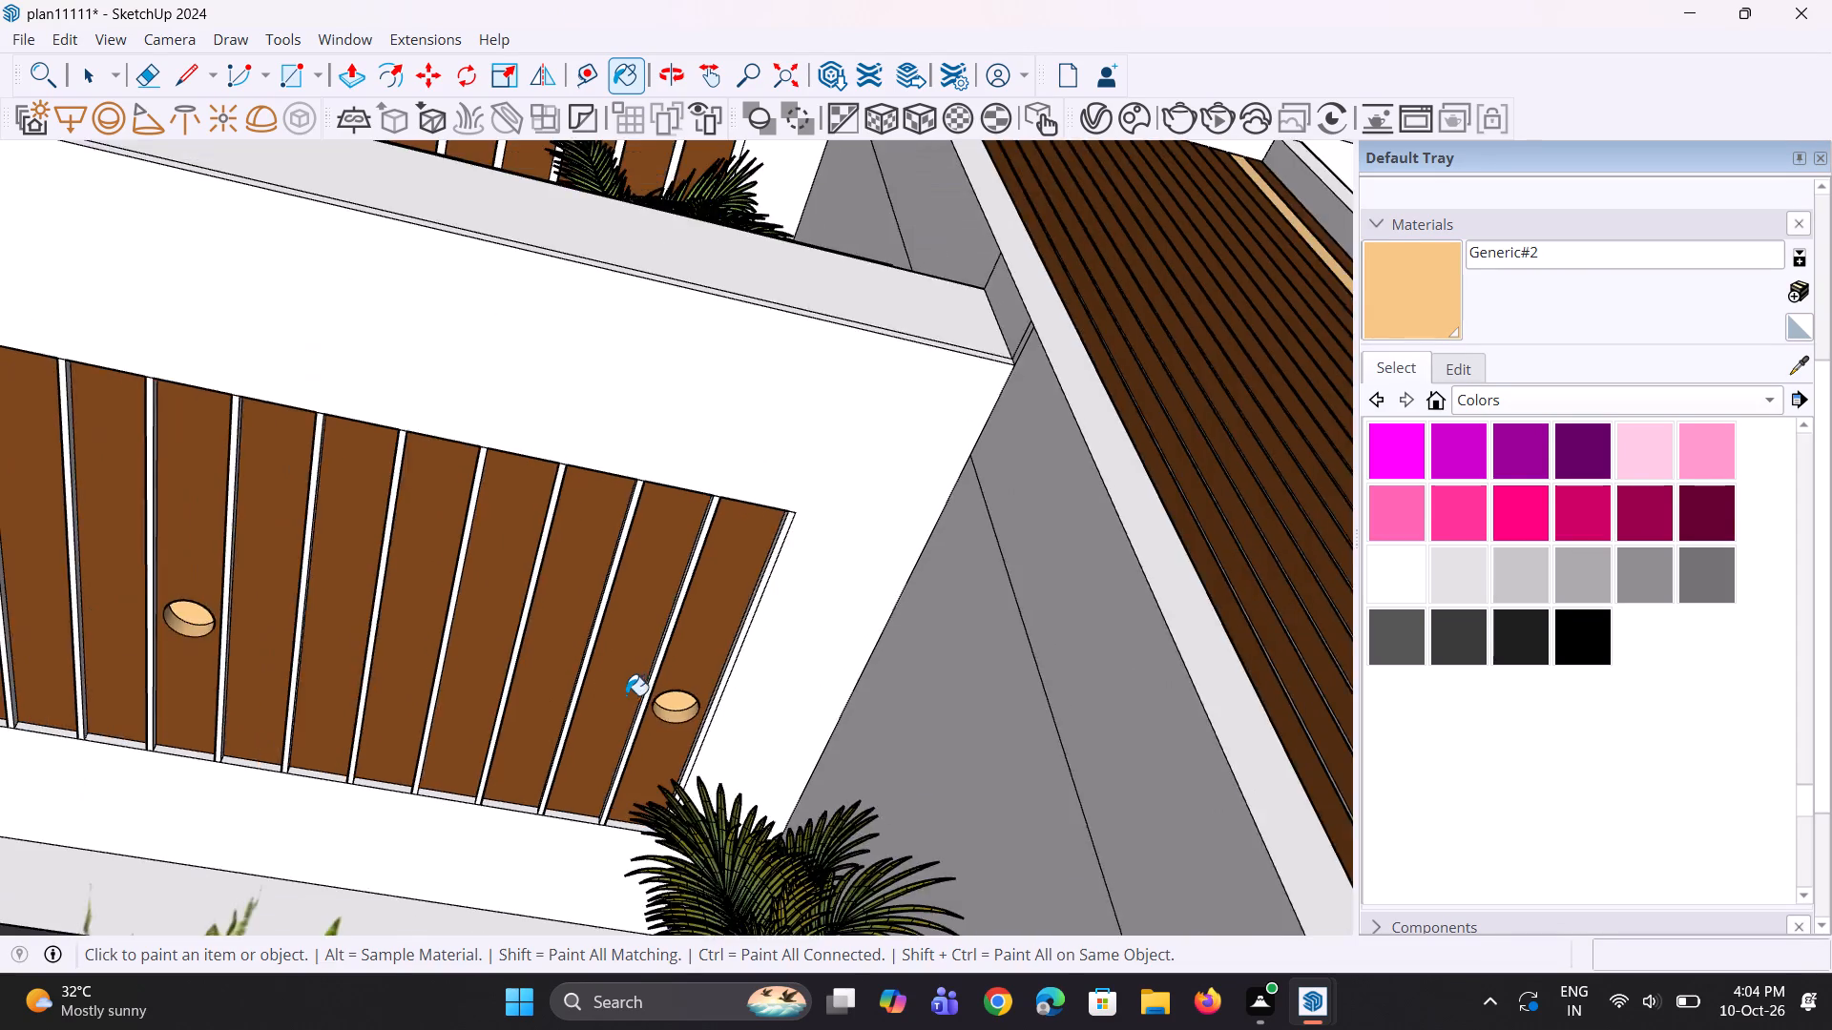
scroll(628, 697, "down", 10)
scroll(274, 651, "up", 10)
middle_click_drag(294, 657, 144, 662)
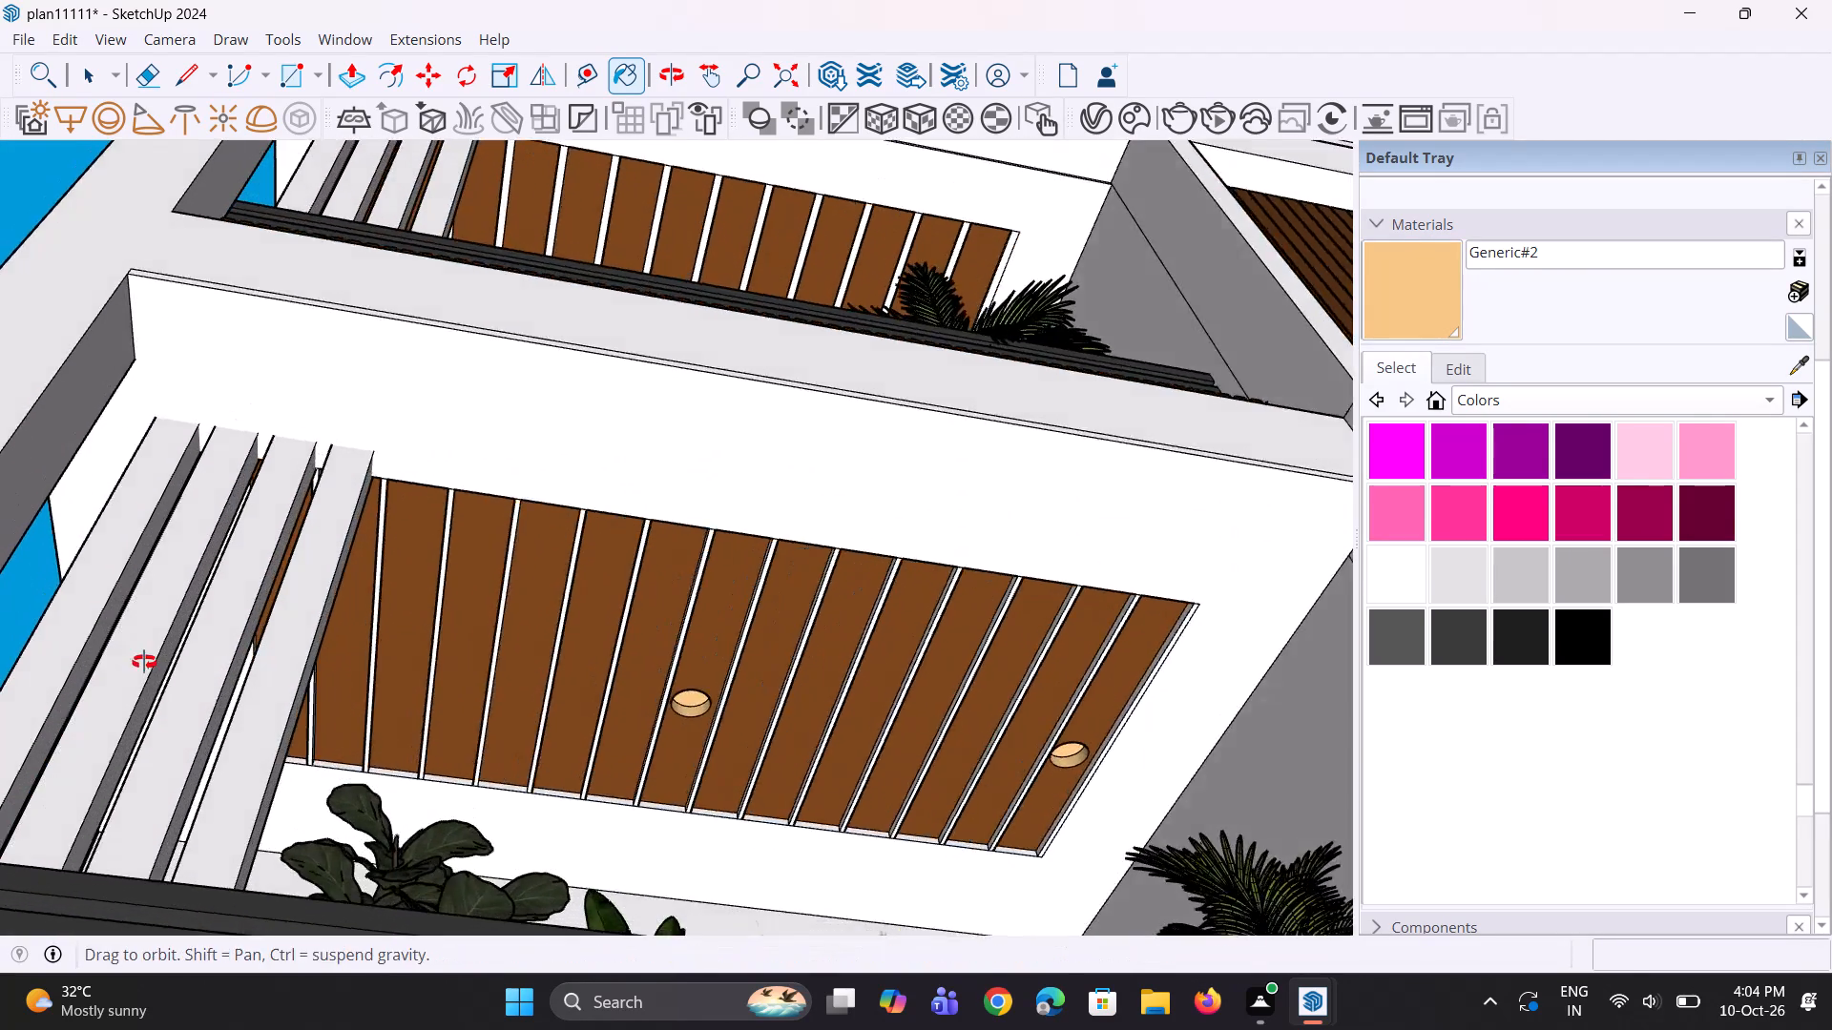
middle_click_drag(144, 662, 121, 662)
scroll(123, 662, "up", 1)
scroll(263, 704, "up", 9)
left_click(368, 721)
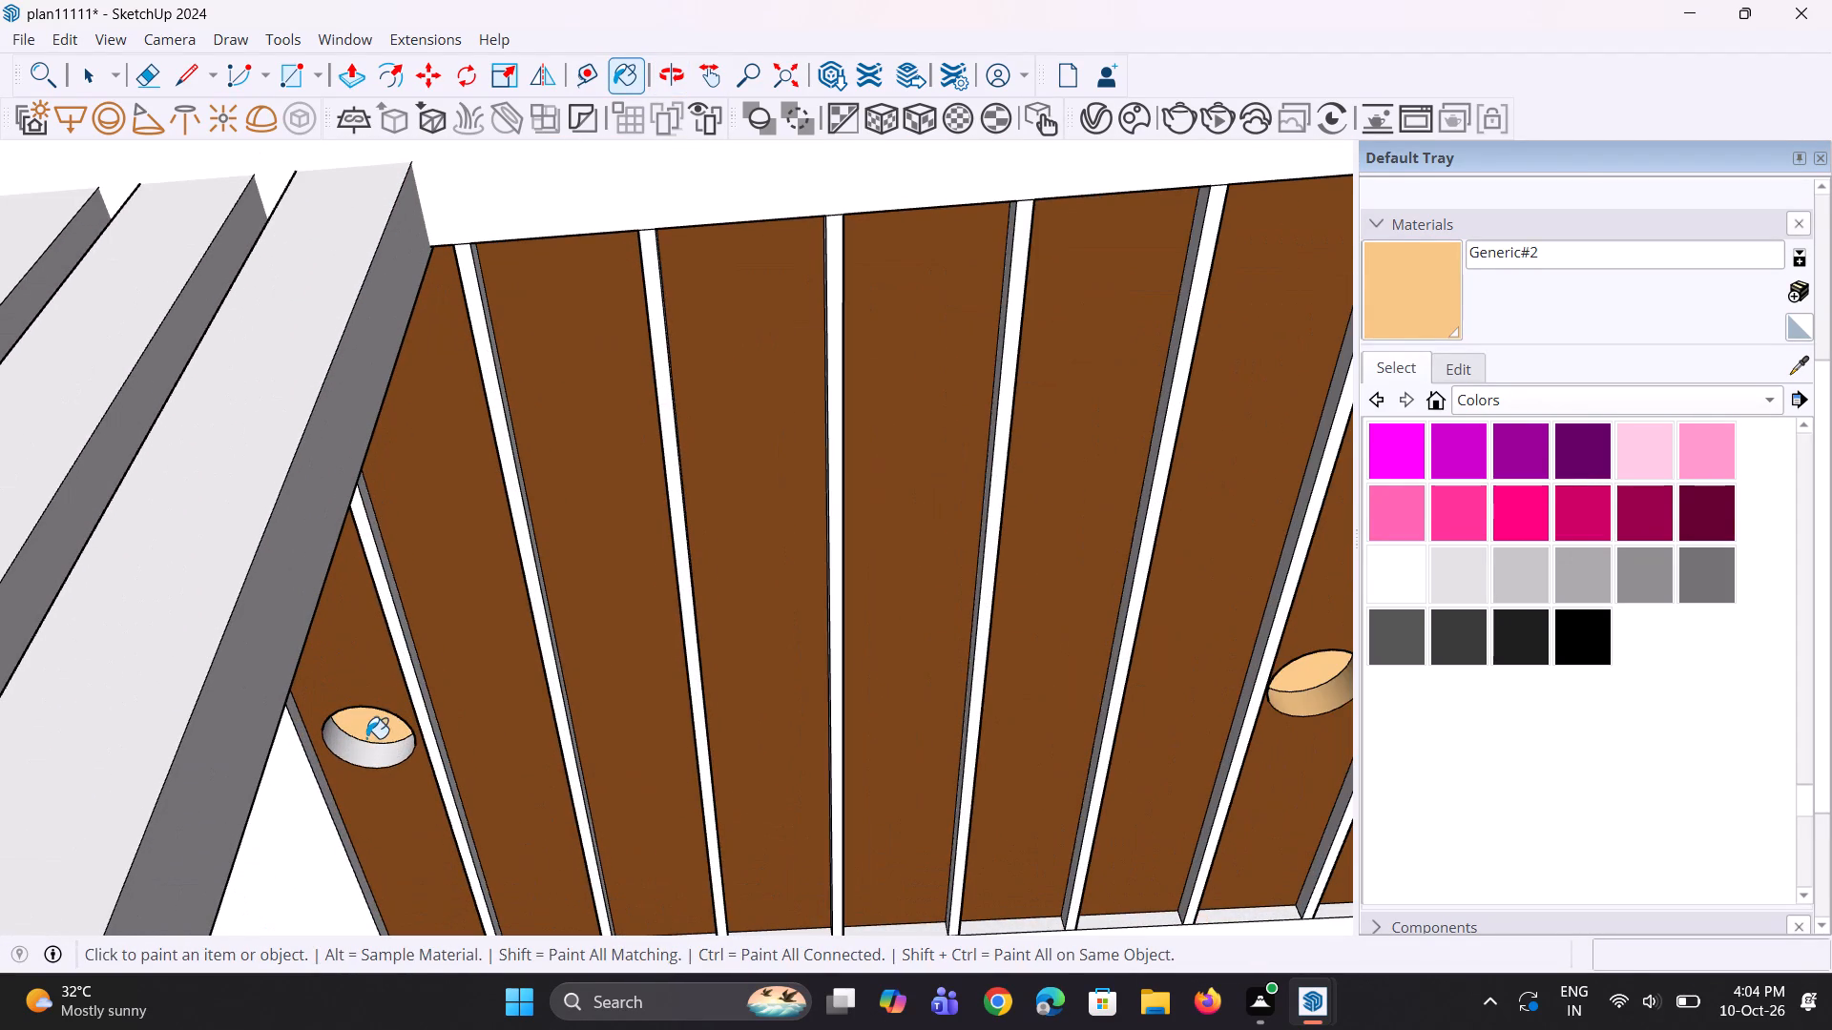
left_click(366, 749)
Paint the sides and inner faces of the innermost and middle ceiling downlights in the right balcony one floor below the top with Generic#2.
scroll(363, 752, "down", 17)
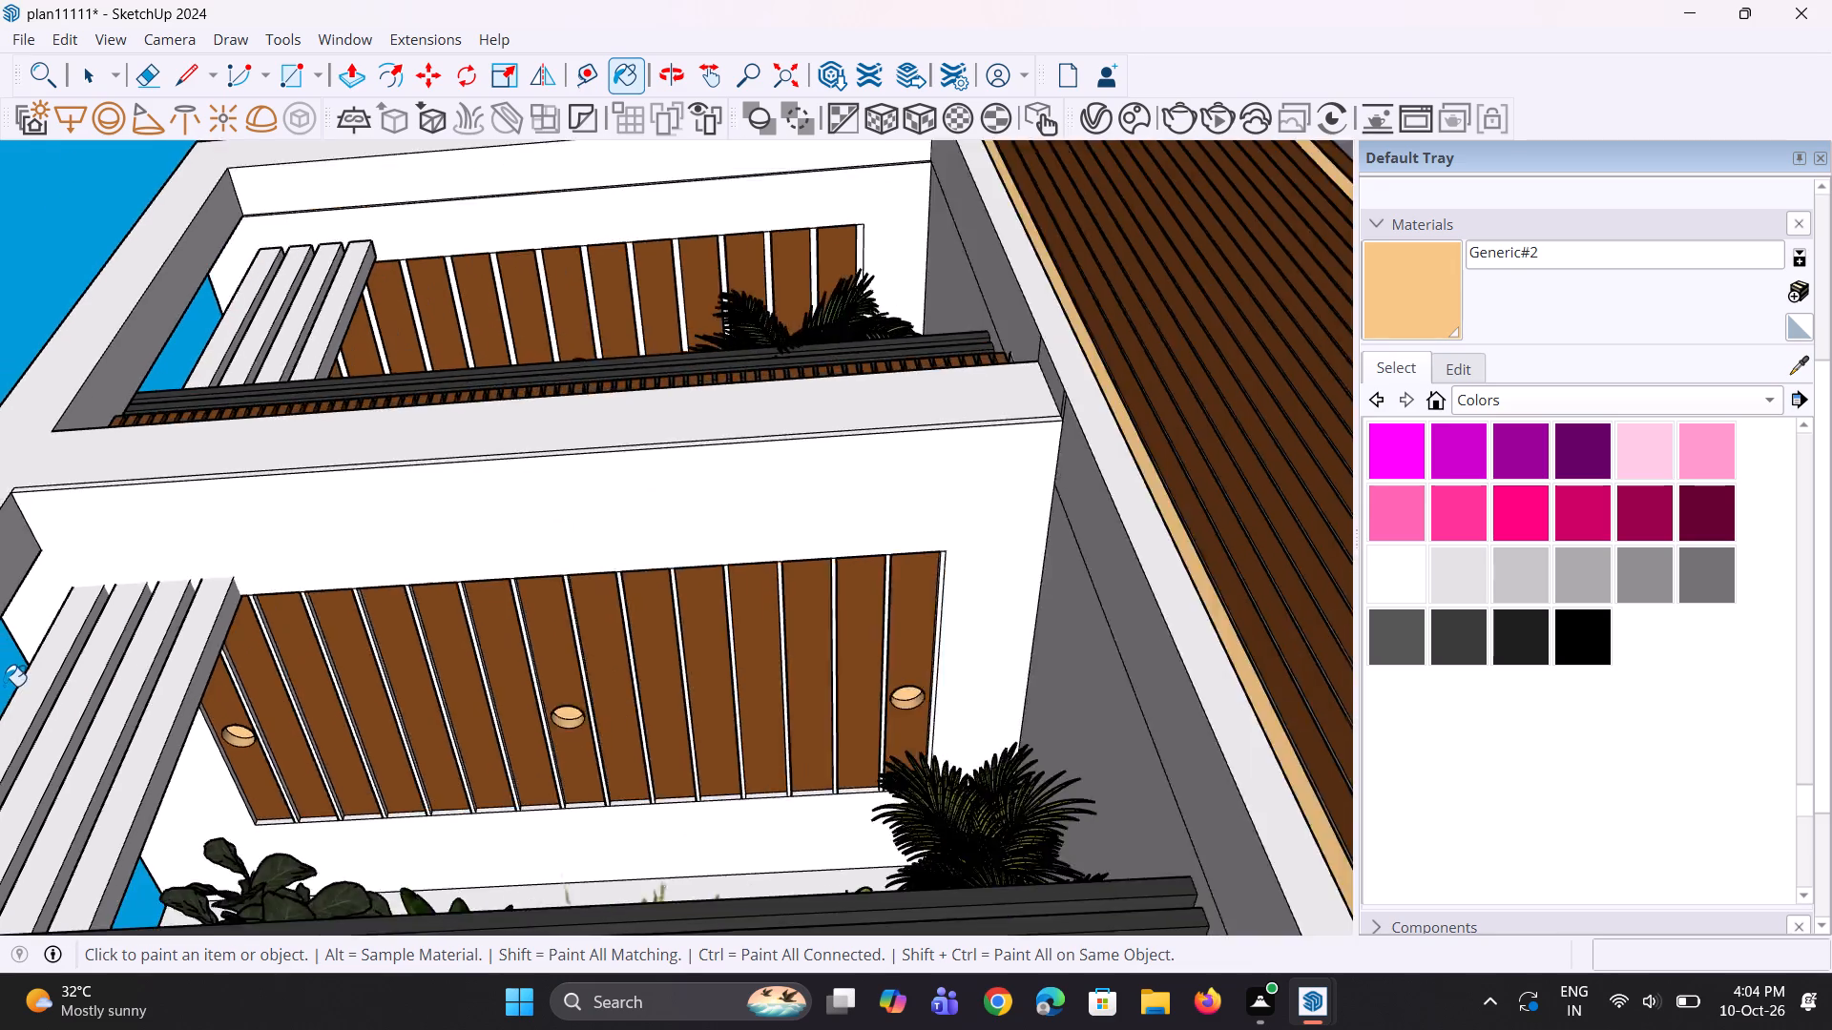
scroll(4, 686, "down", 7)
scroll(659, 725, "up", 13)
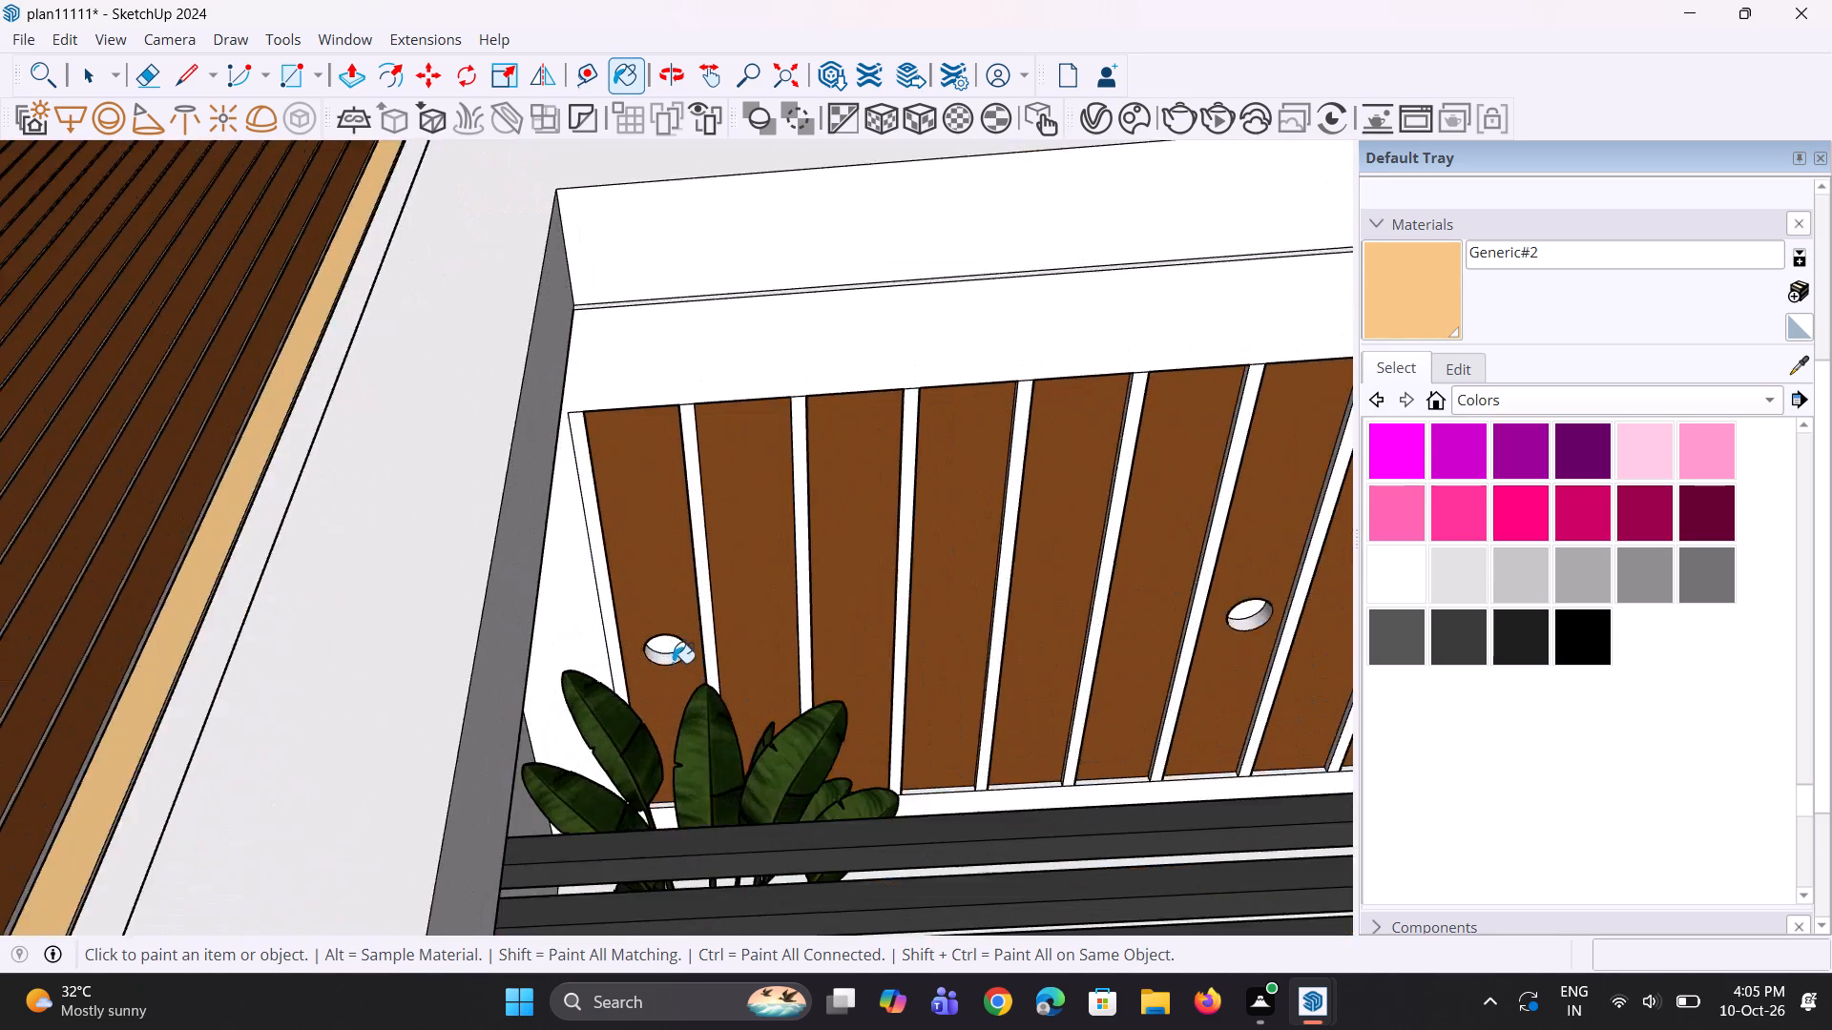
scroll(673, 663, "up", 7)
left_click(670, 637)
left_click(665, 663)
scroll(645, 674, "down", 3)
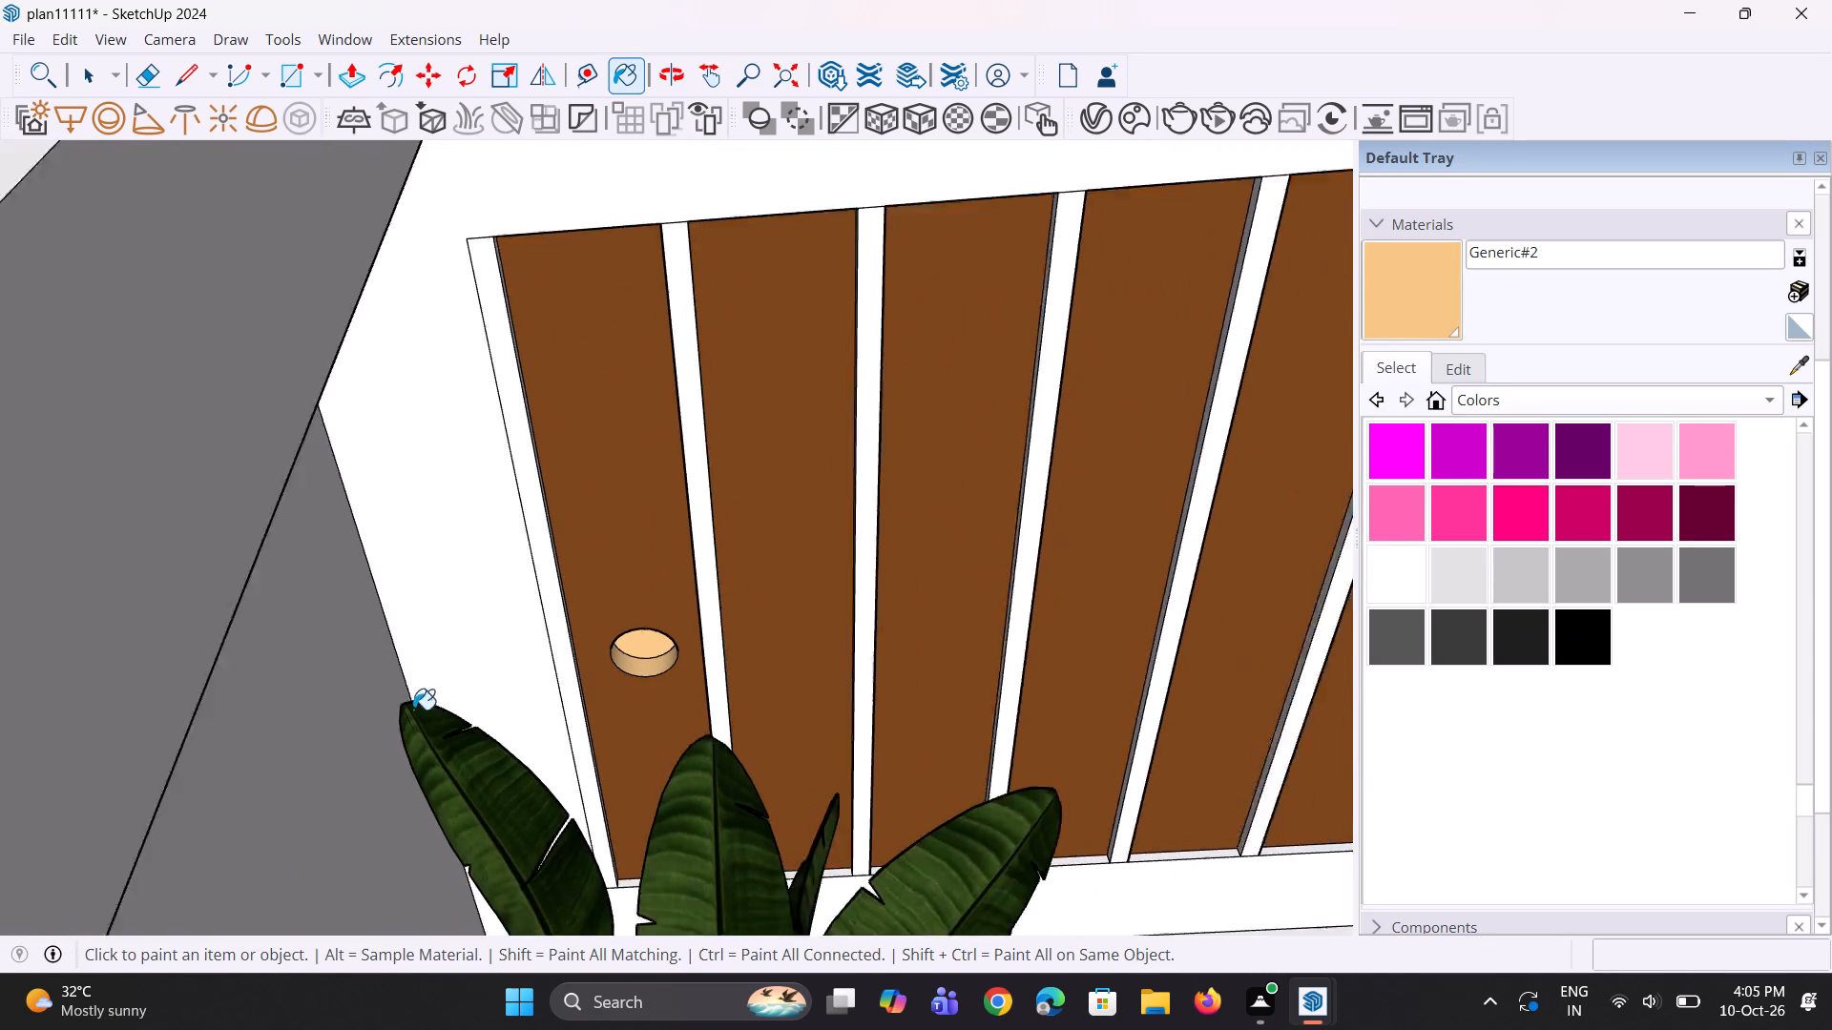
scroll(413, 710, "down", 10)
scroll(808, 641, "up", 3)
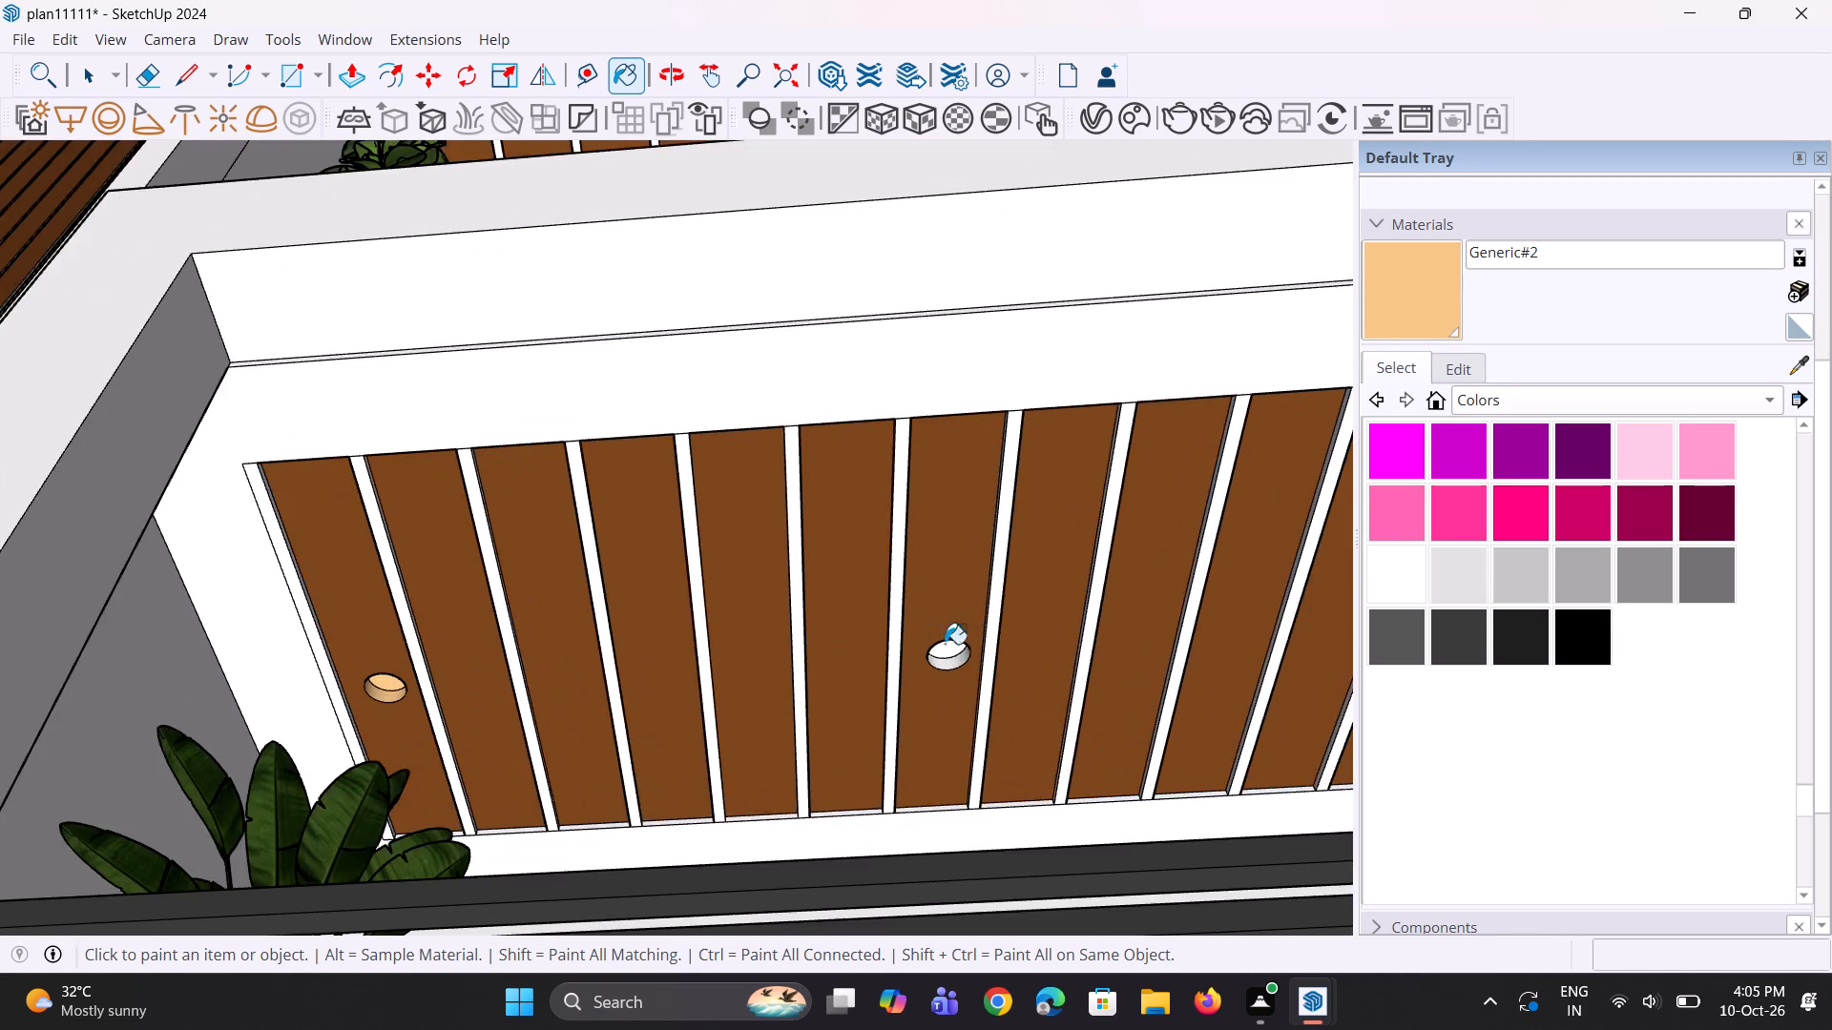
scroll(970, 643, "up", 7)
left_click(947, 681)
left_click(924, 650)
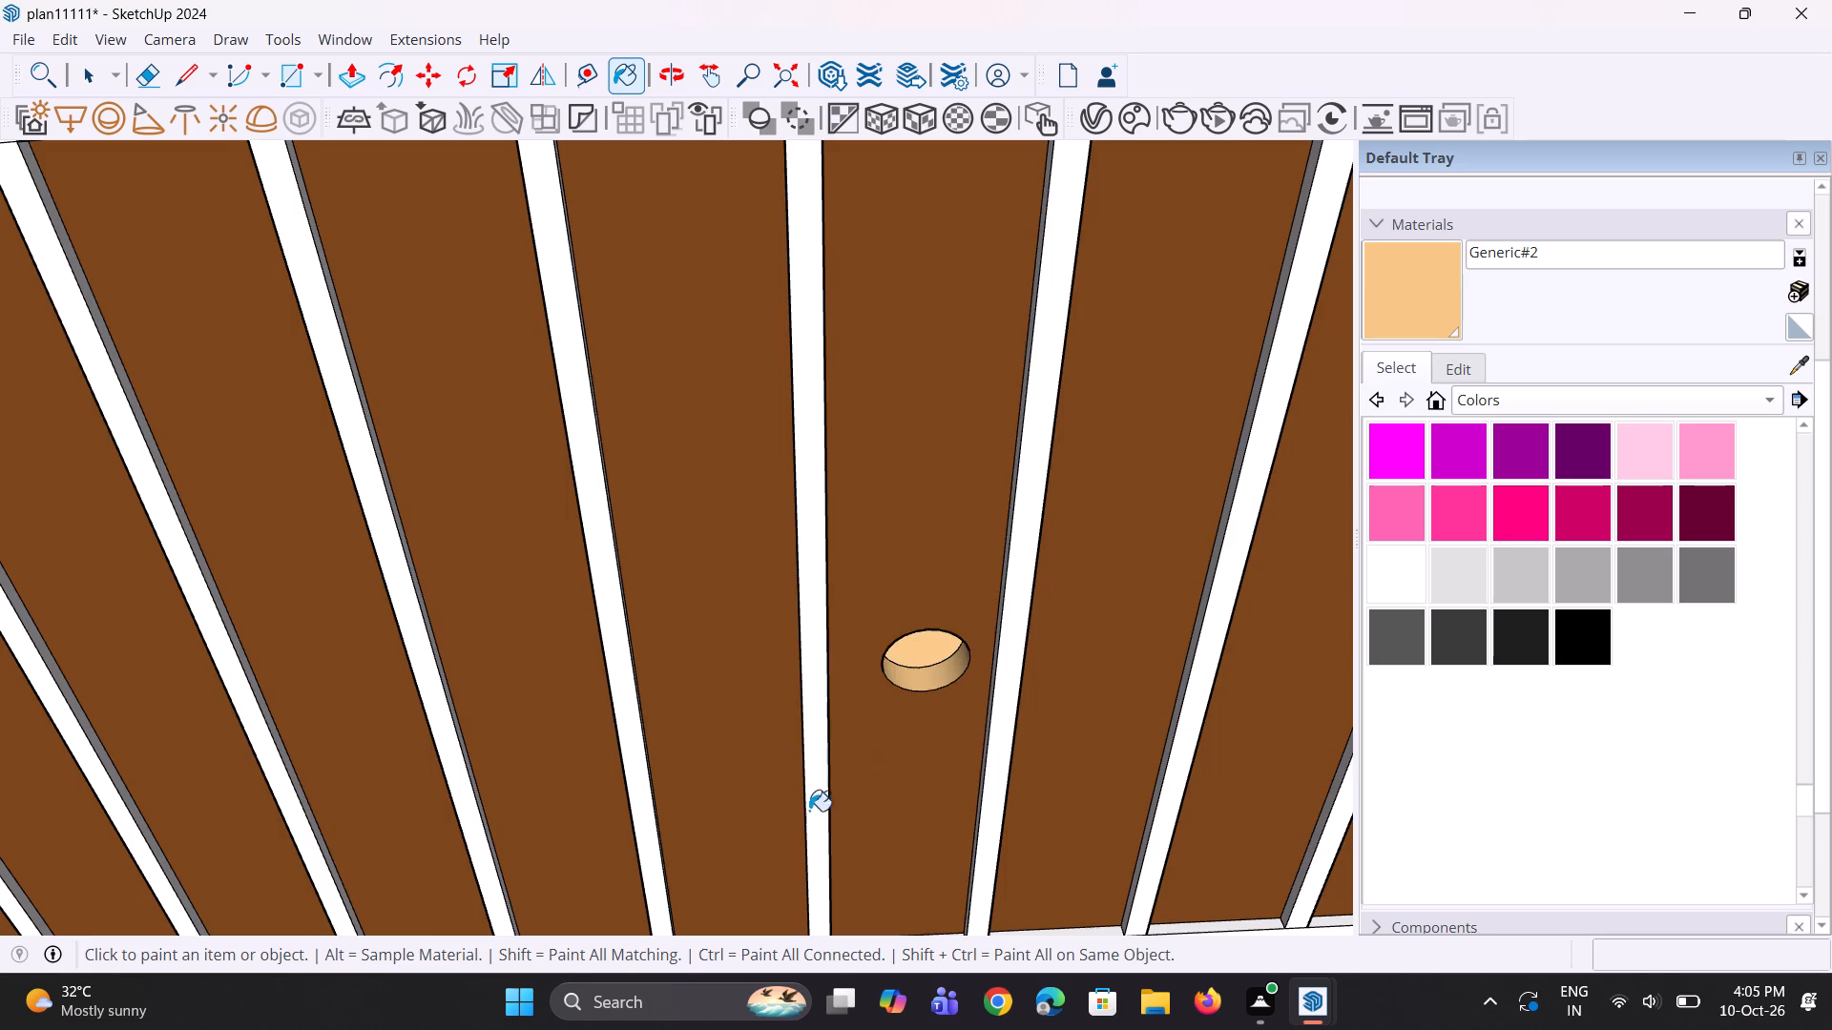
Paint the inner face and side of the outermost ceiling downlight in the right balcony one floor below the top with Generic#2.
scroll(714, 832, "down", 13)
scroll(1011, 739, "up", 3)
scroll(856, 732, "up", 3)
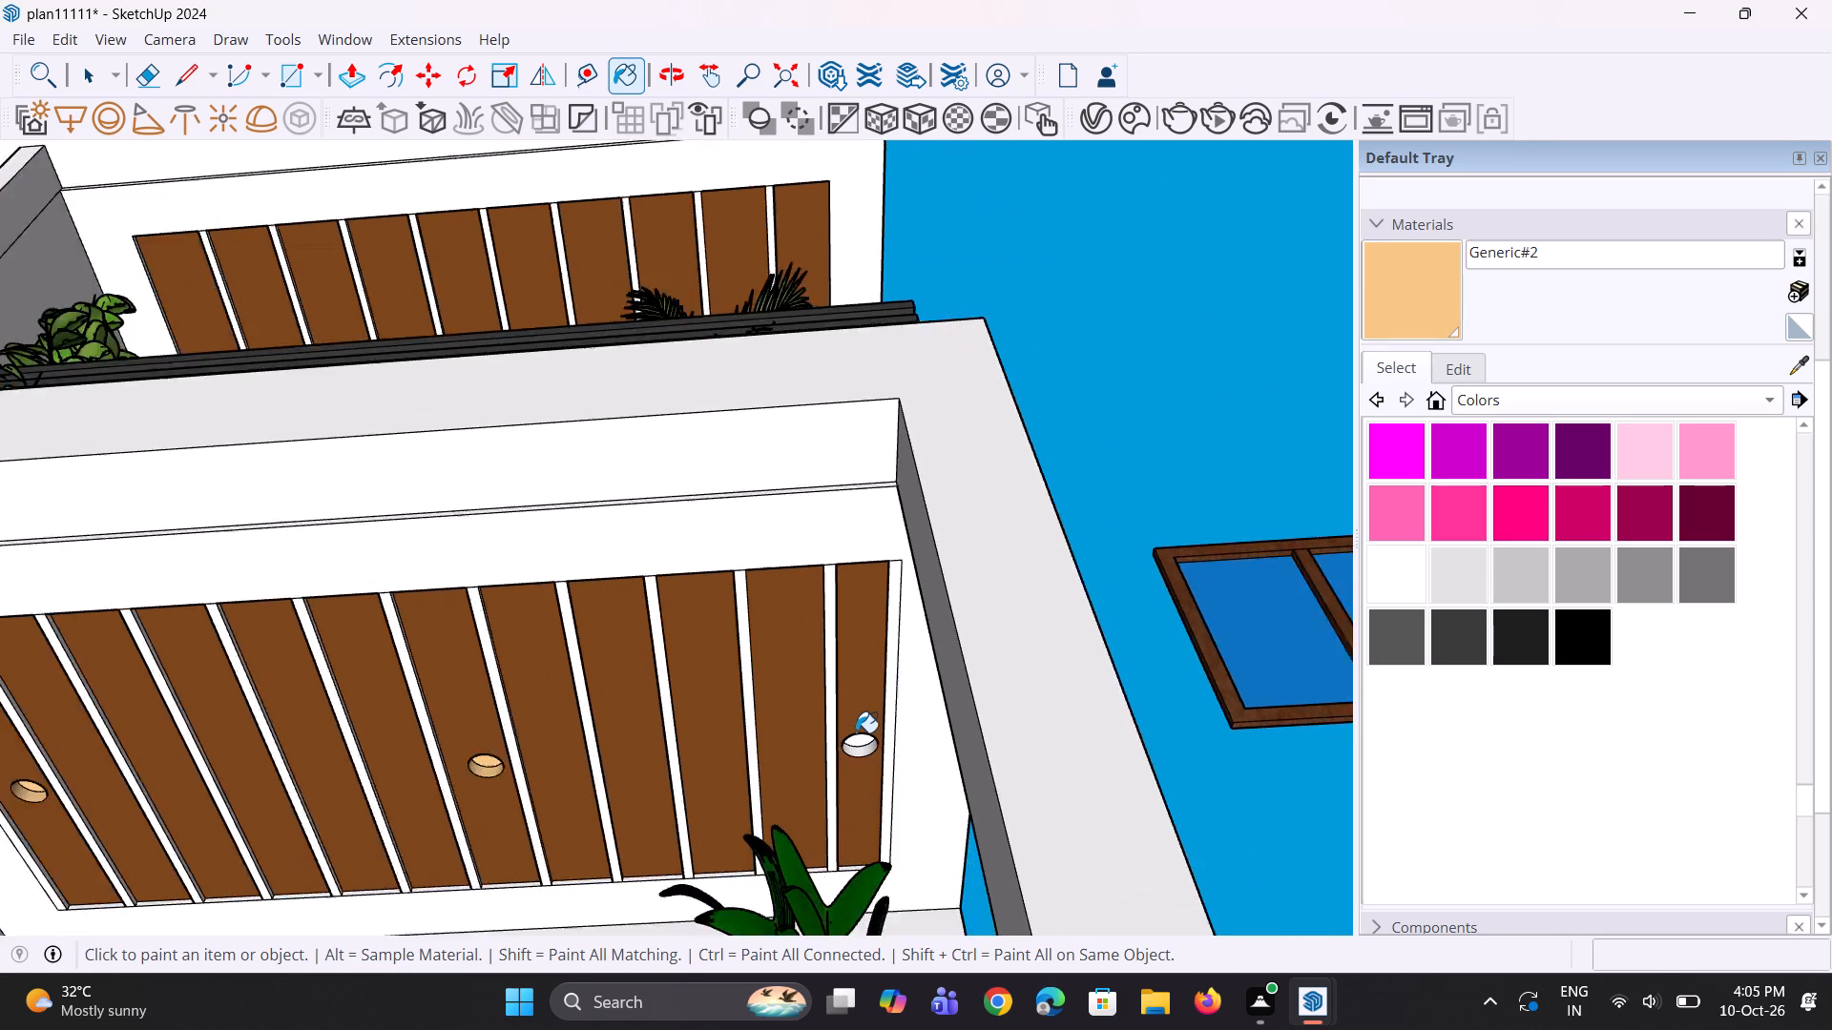
scroll(856, 732, "up", 8)
left_click(861, 746)
left_click(871, 763)
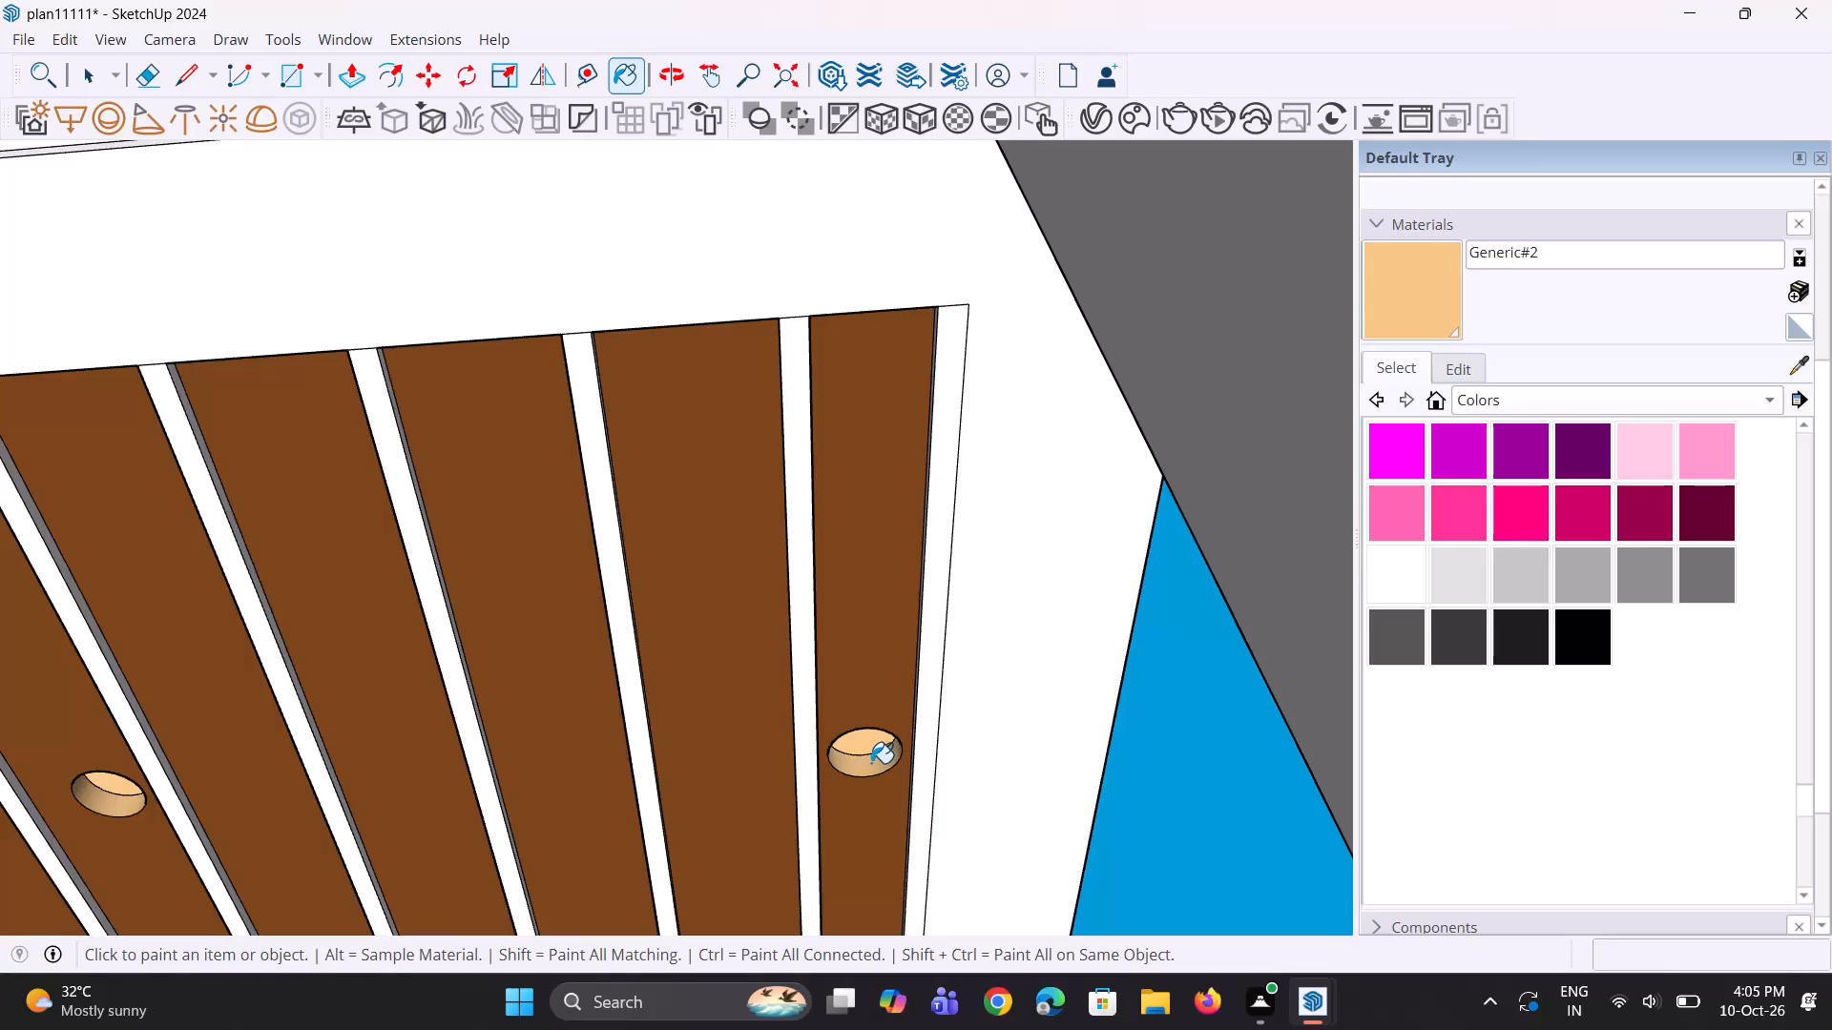
Paint the inner face and side of the outermost ceiling downlight in the right balcony two floors below the top with Generic#2.
scroll(868, 752, "down", 4)
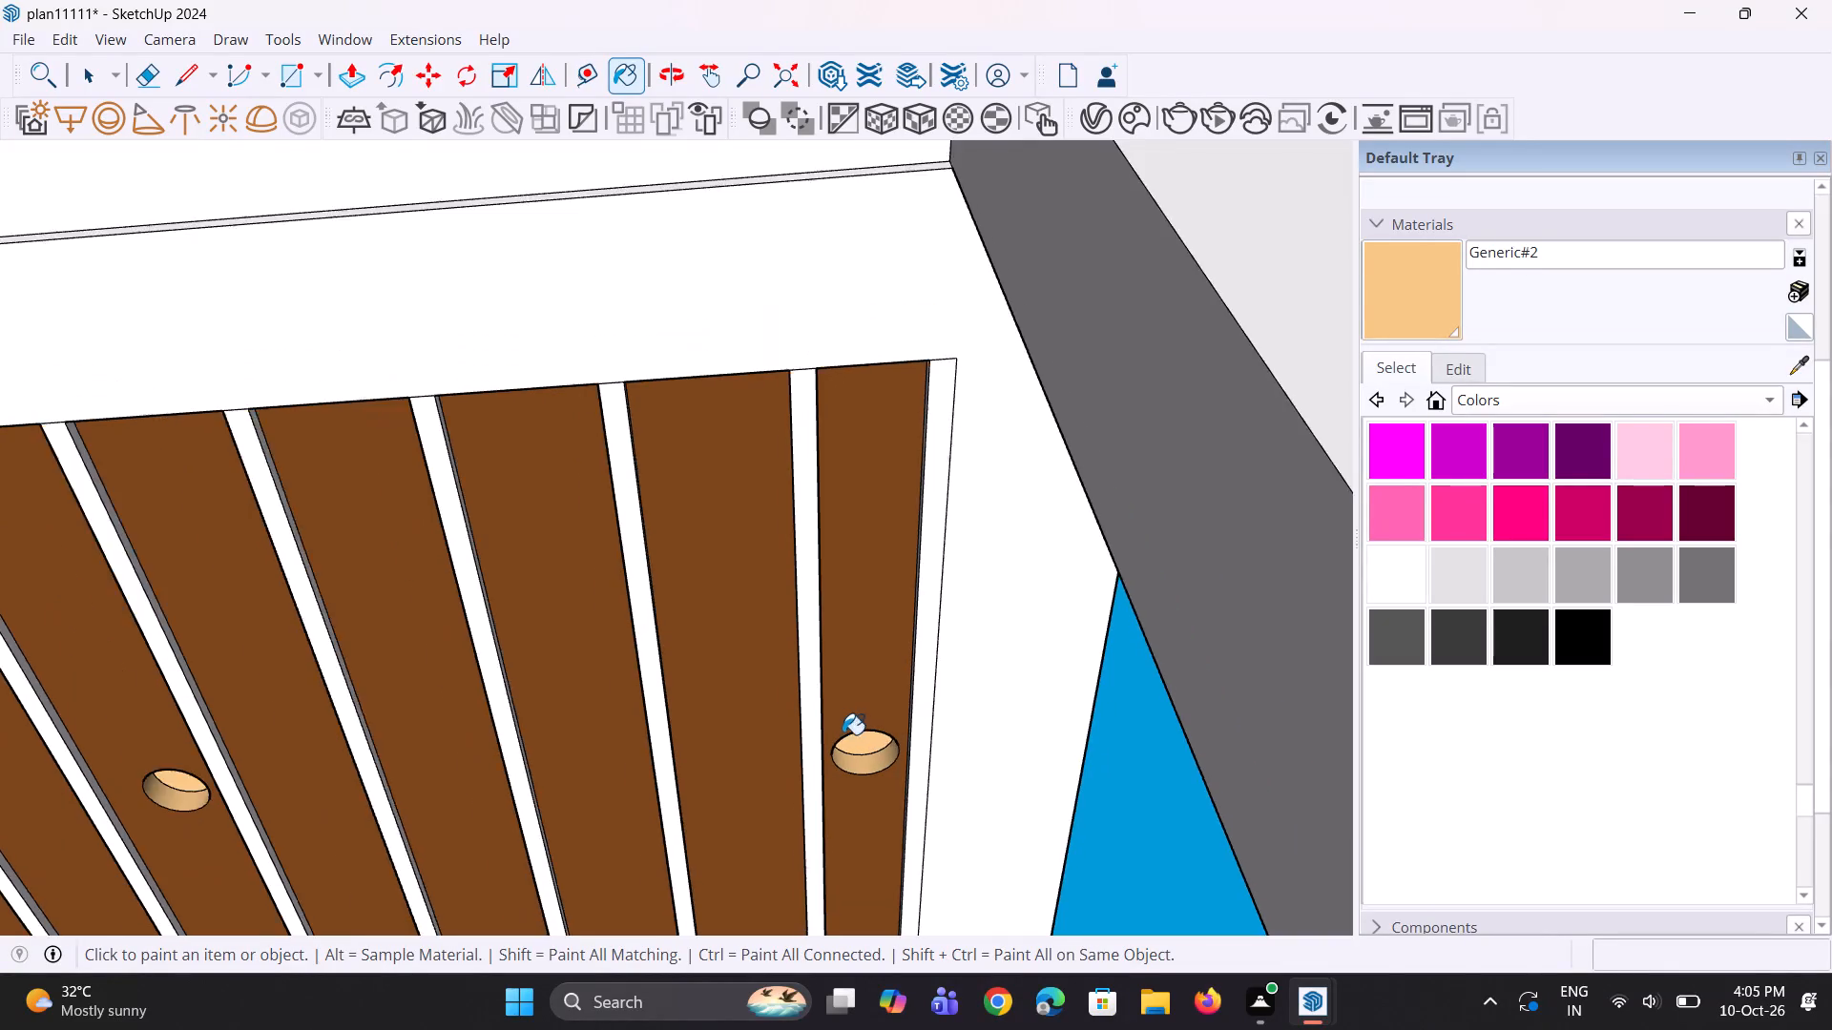
scroll(843, 734, "down", 14)
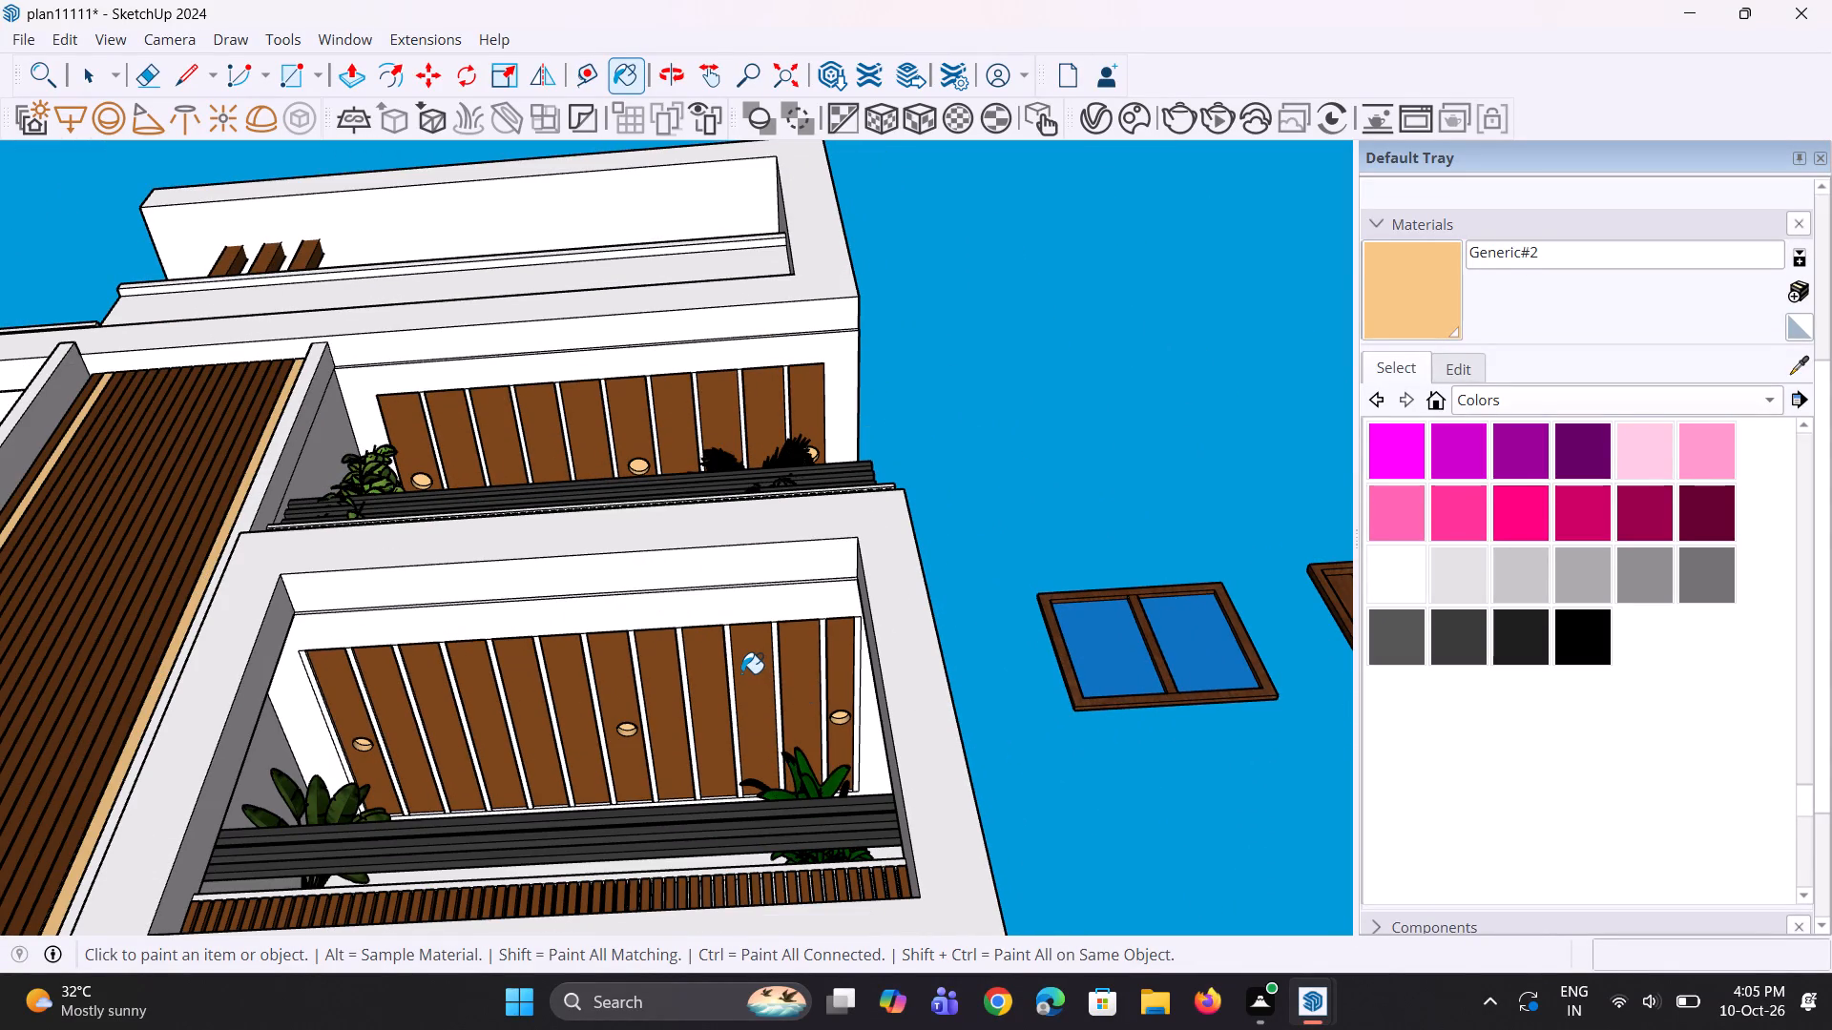
scroll(743, 627, "down", 8)
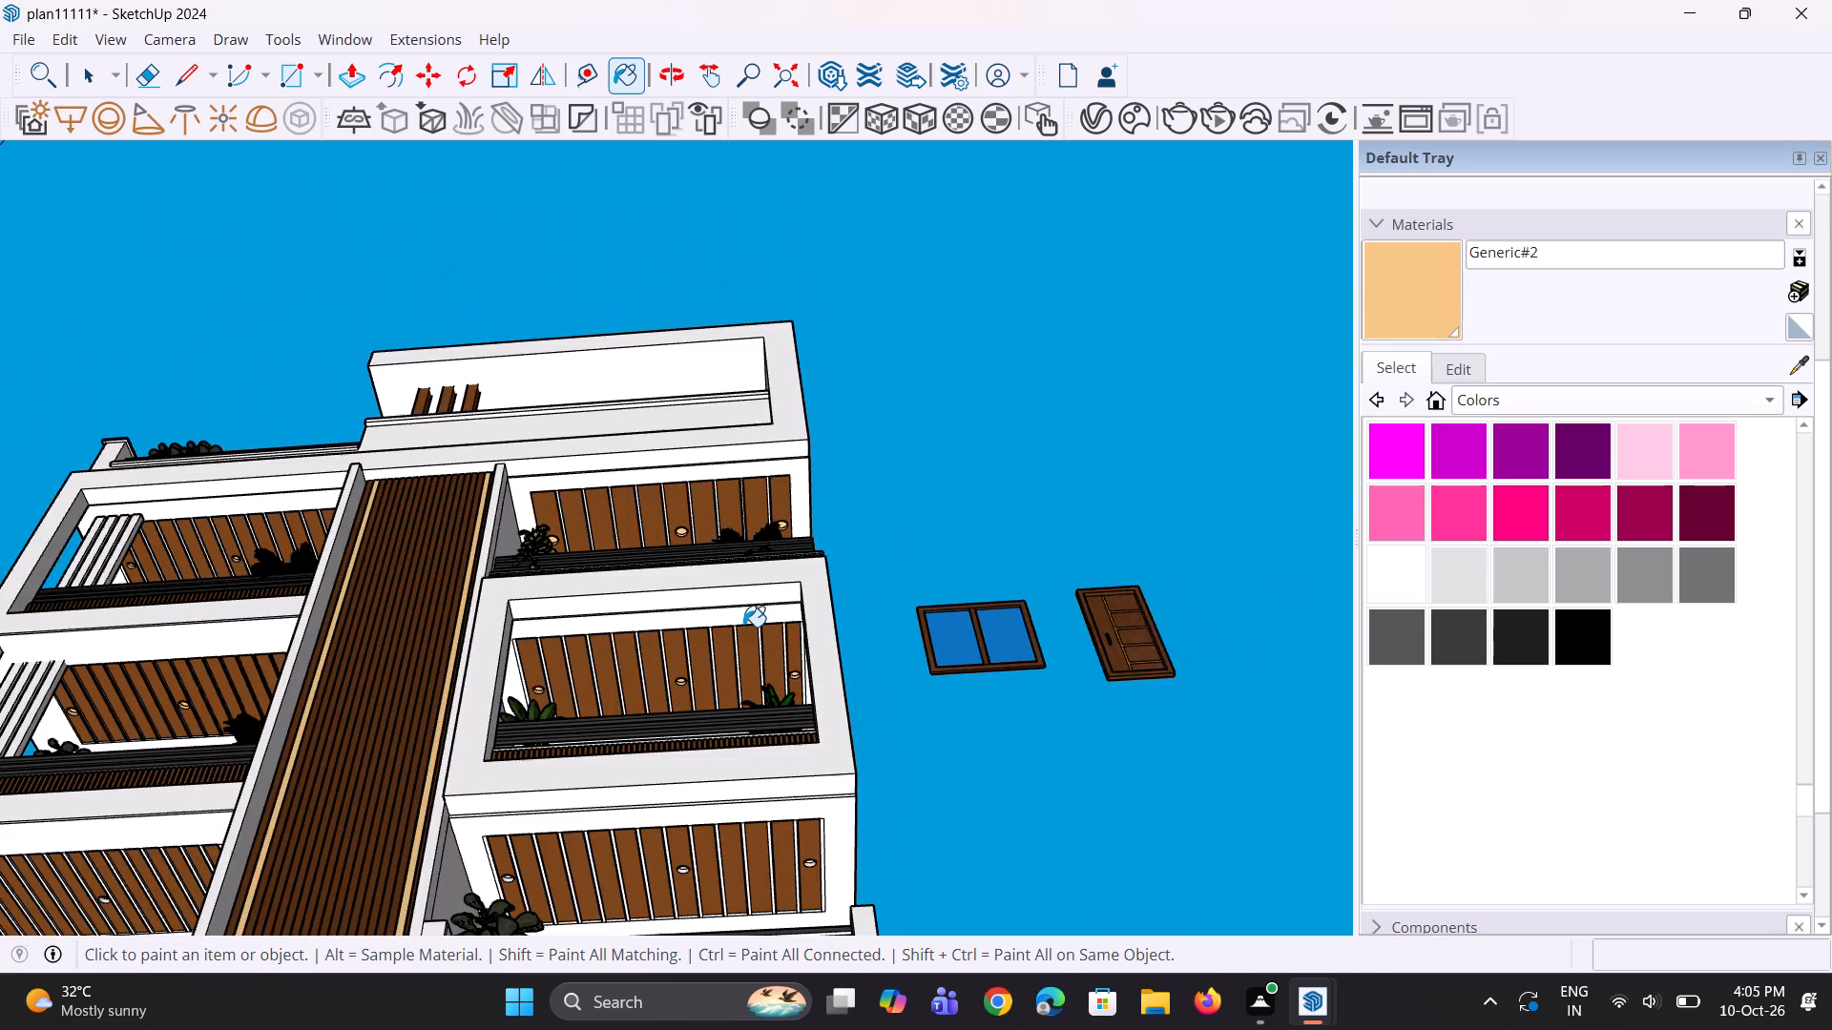
scroll(743, 627, "down", 4)
scroll(796, 824, "up", 16)
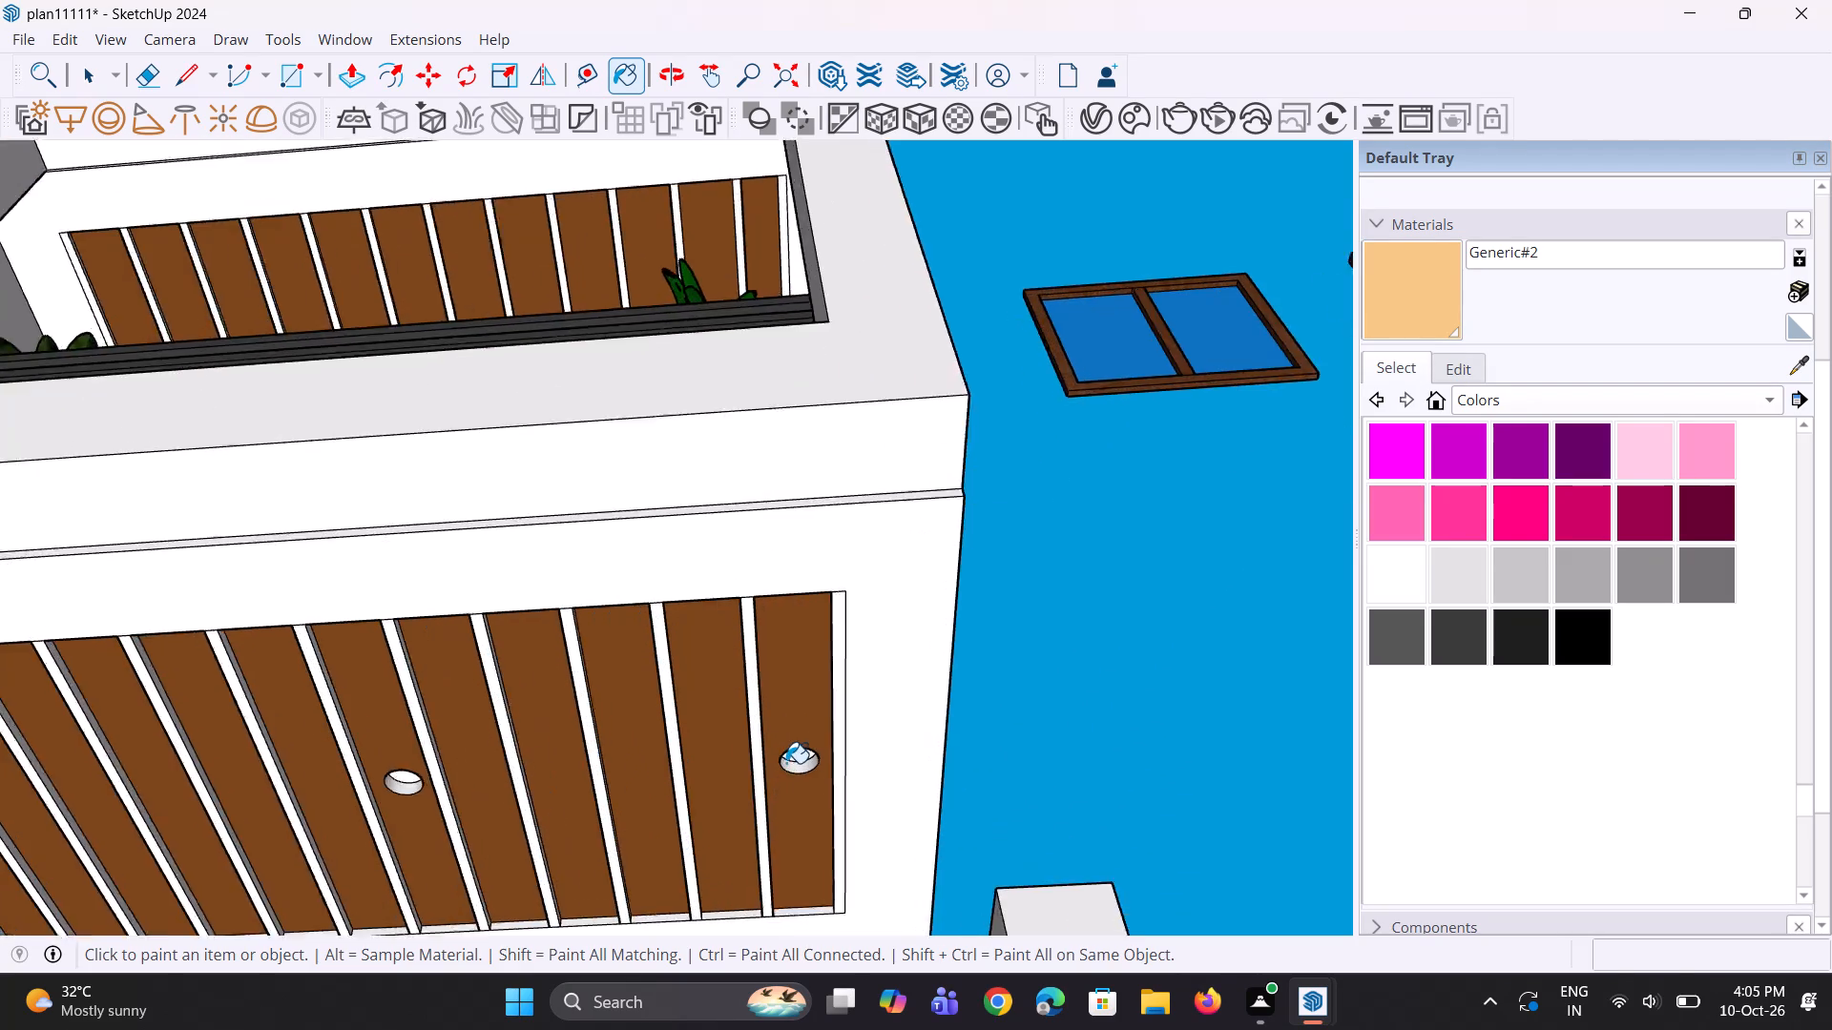
scroll(786, 763, "up", 2)
left_click(795, 759)
left_click(805, 775)
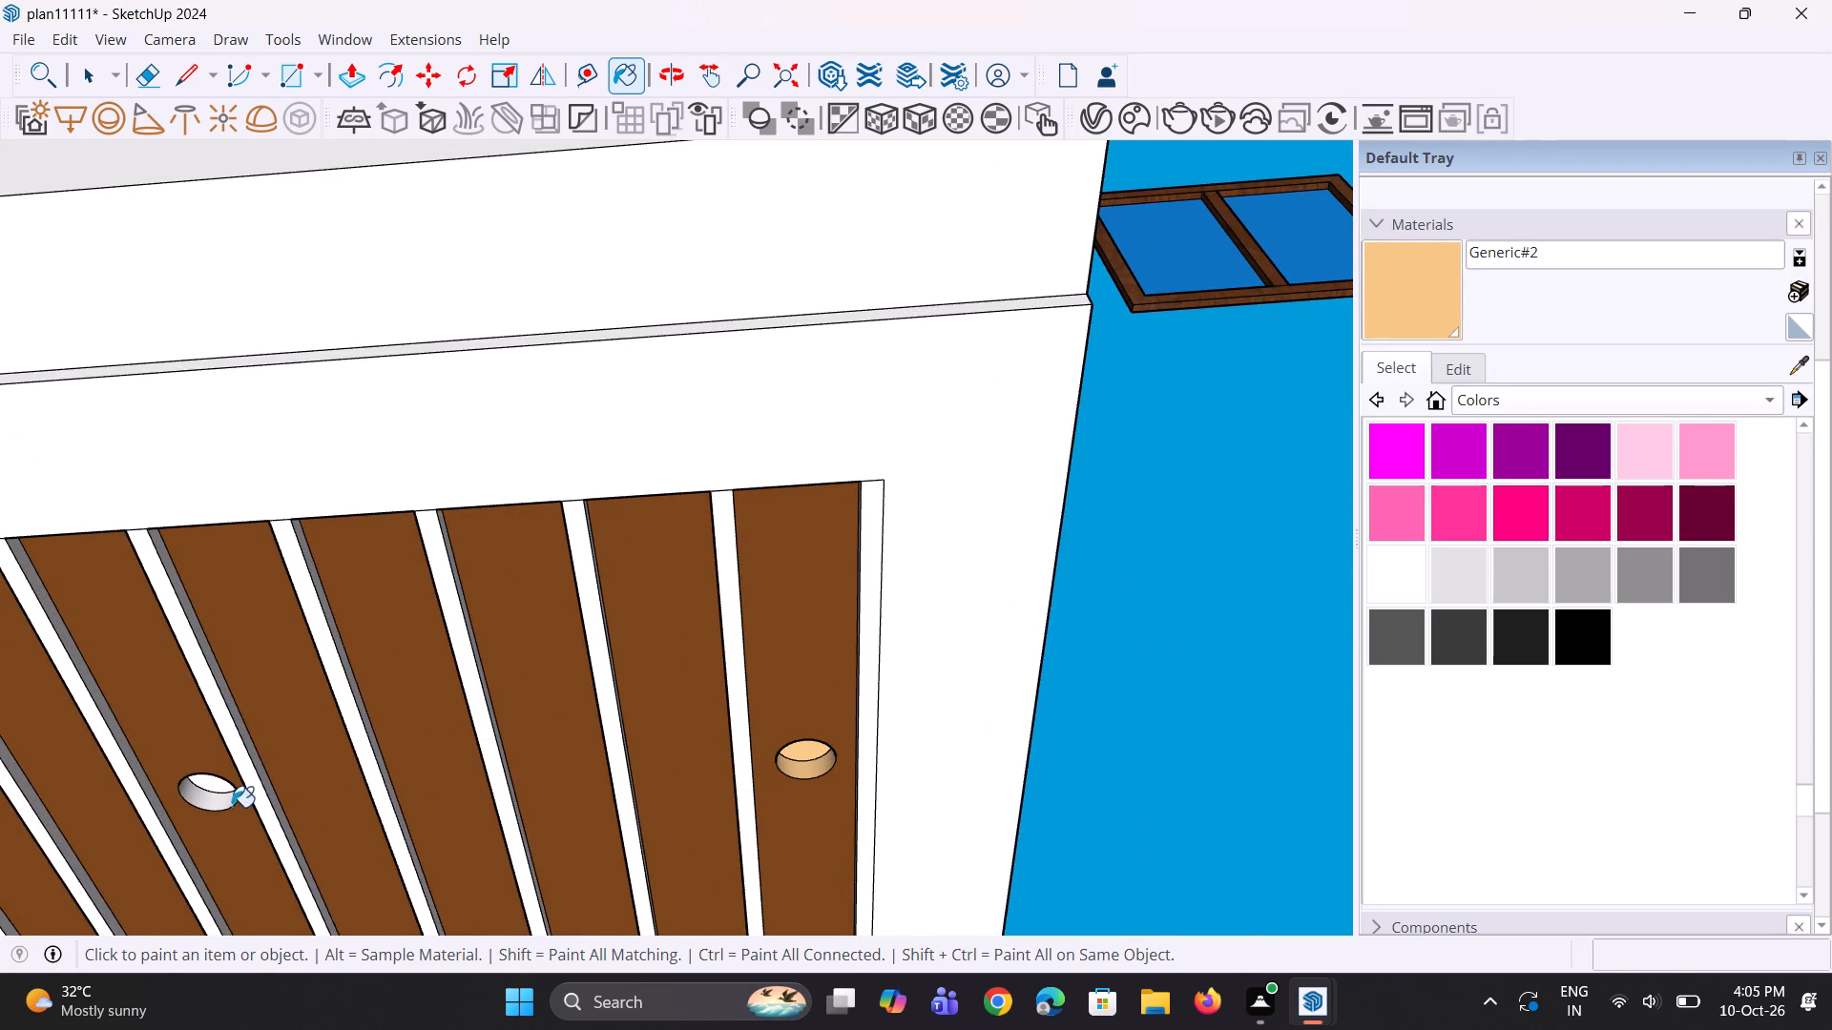
Paint the sides and inner faces of the middle and innermost ceiling downlights in the right balcony two floors below the top with Generic#2.
scroll(231, 807, "up", 3)
left_click(221, 804)
left_click(216, 781)
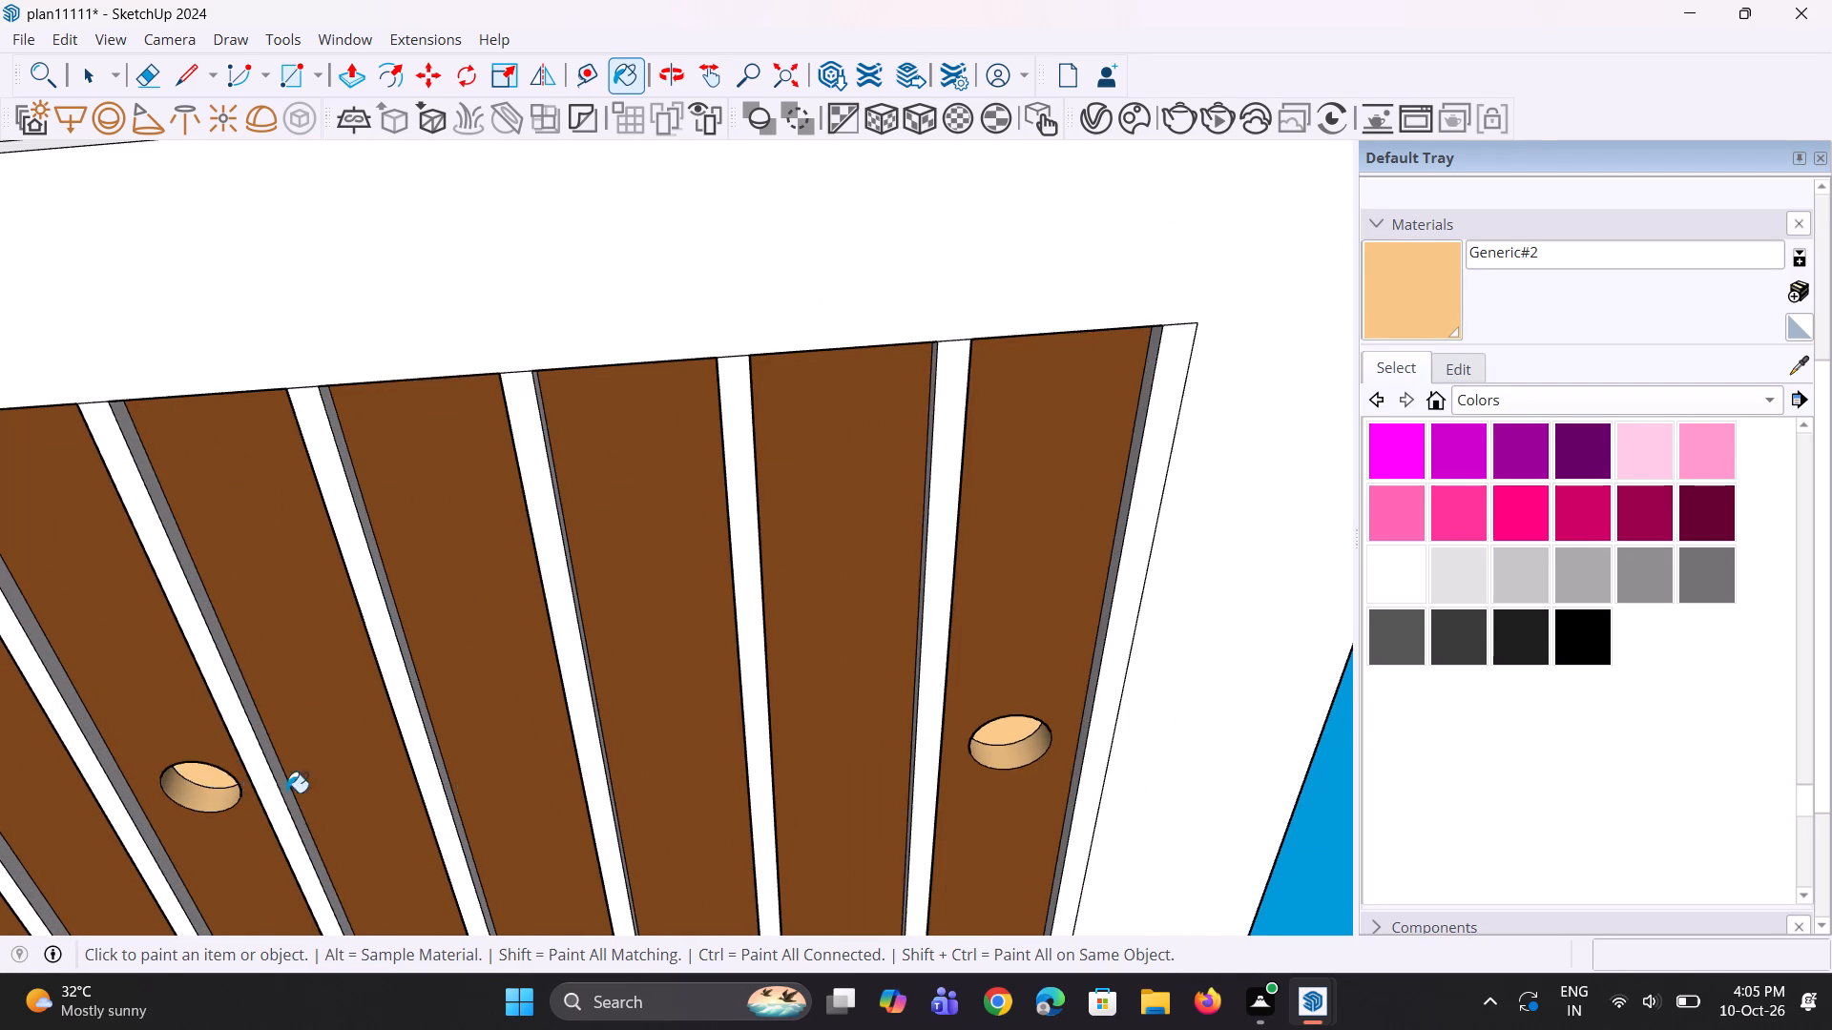
scroll(630, 793, "down", 4)
scroll(754, 786, "down", 8)
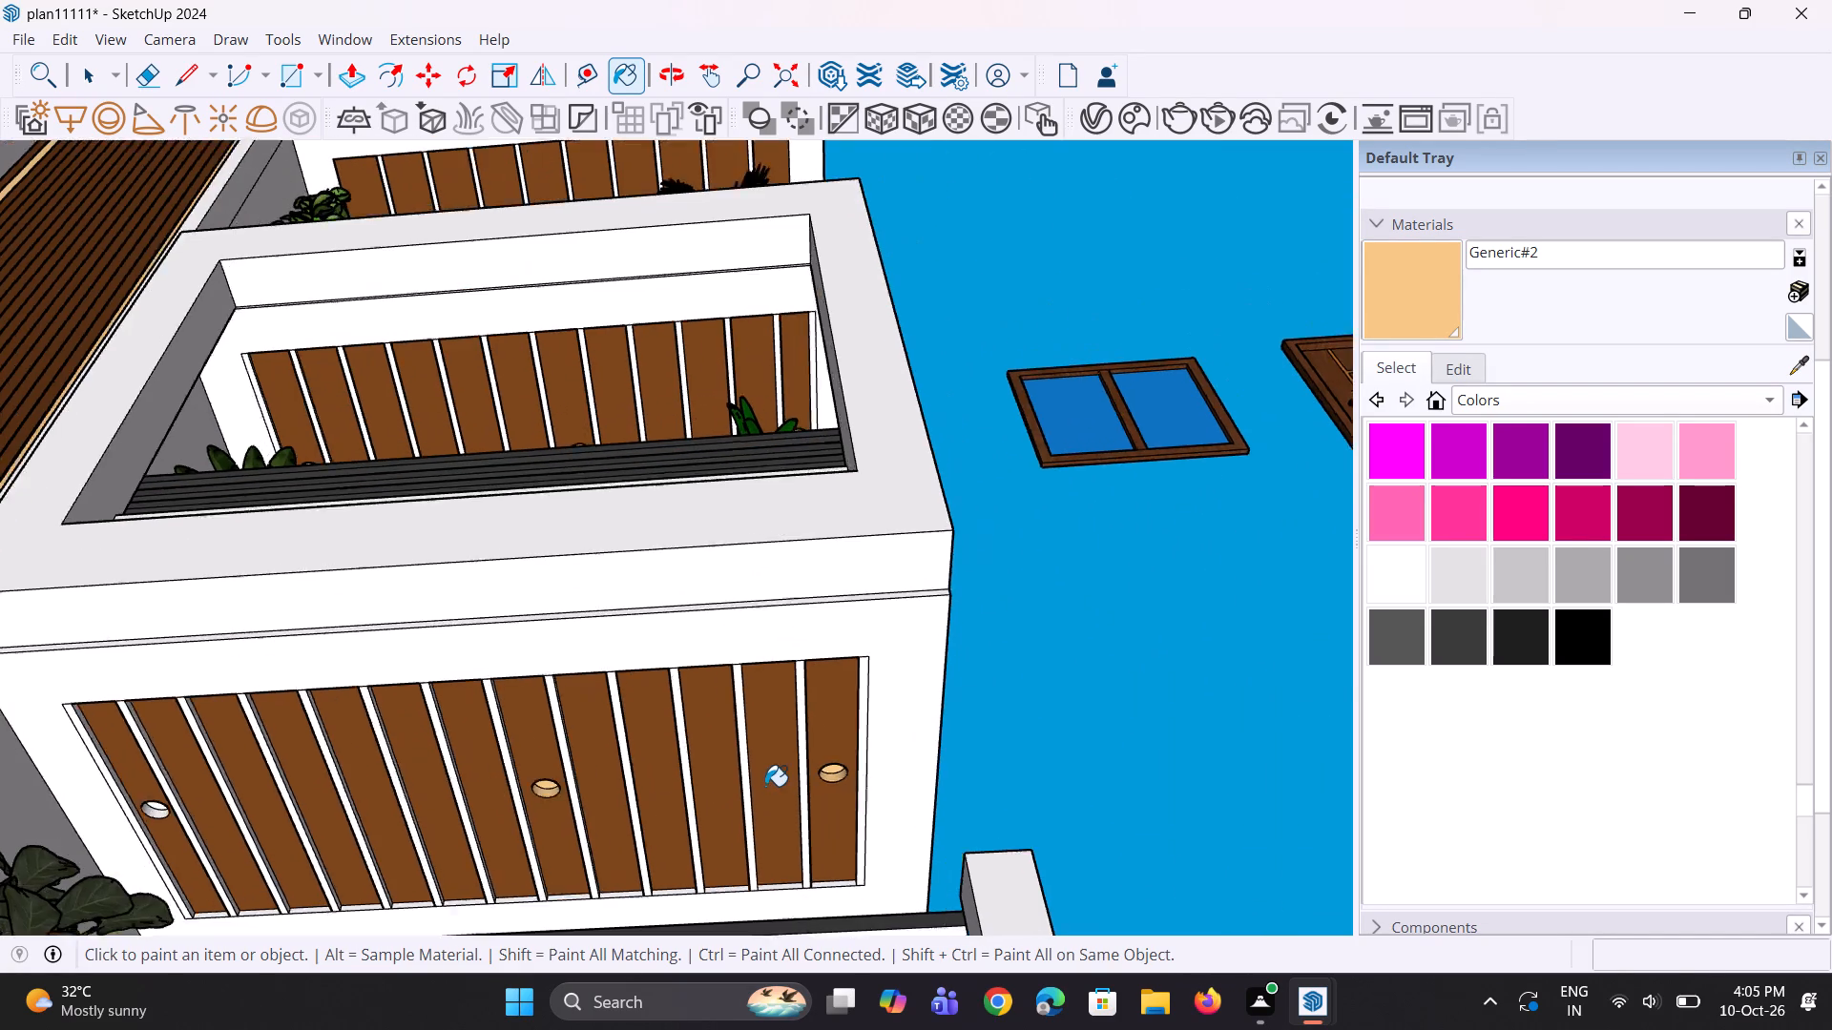
scroll(162, 793, "up", 15)
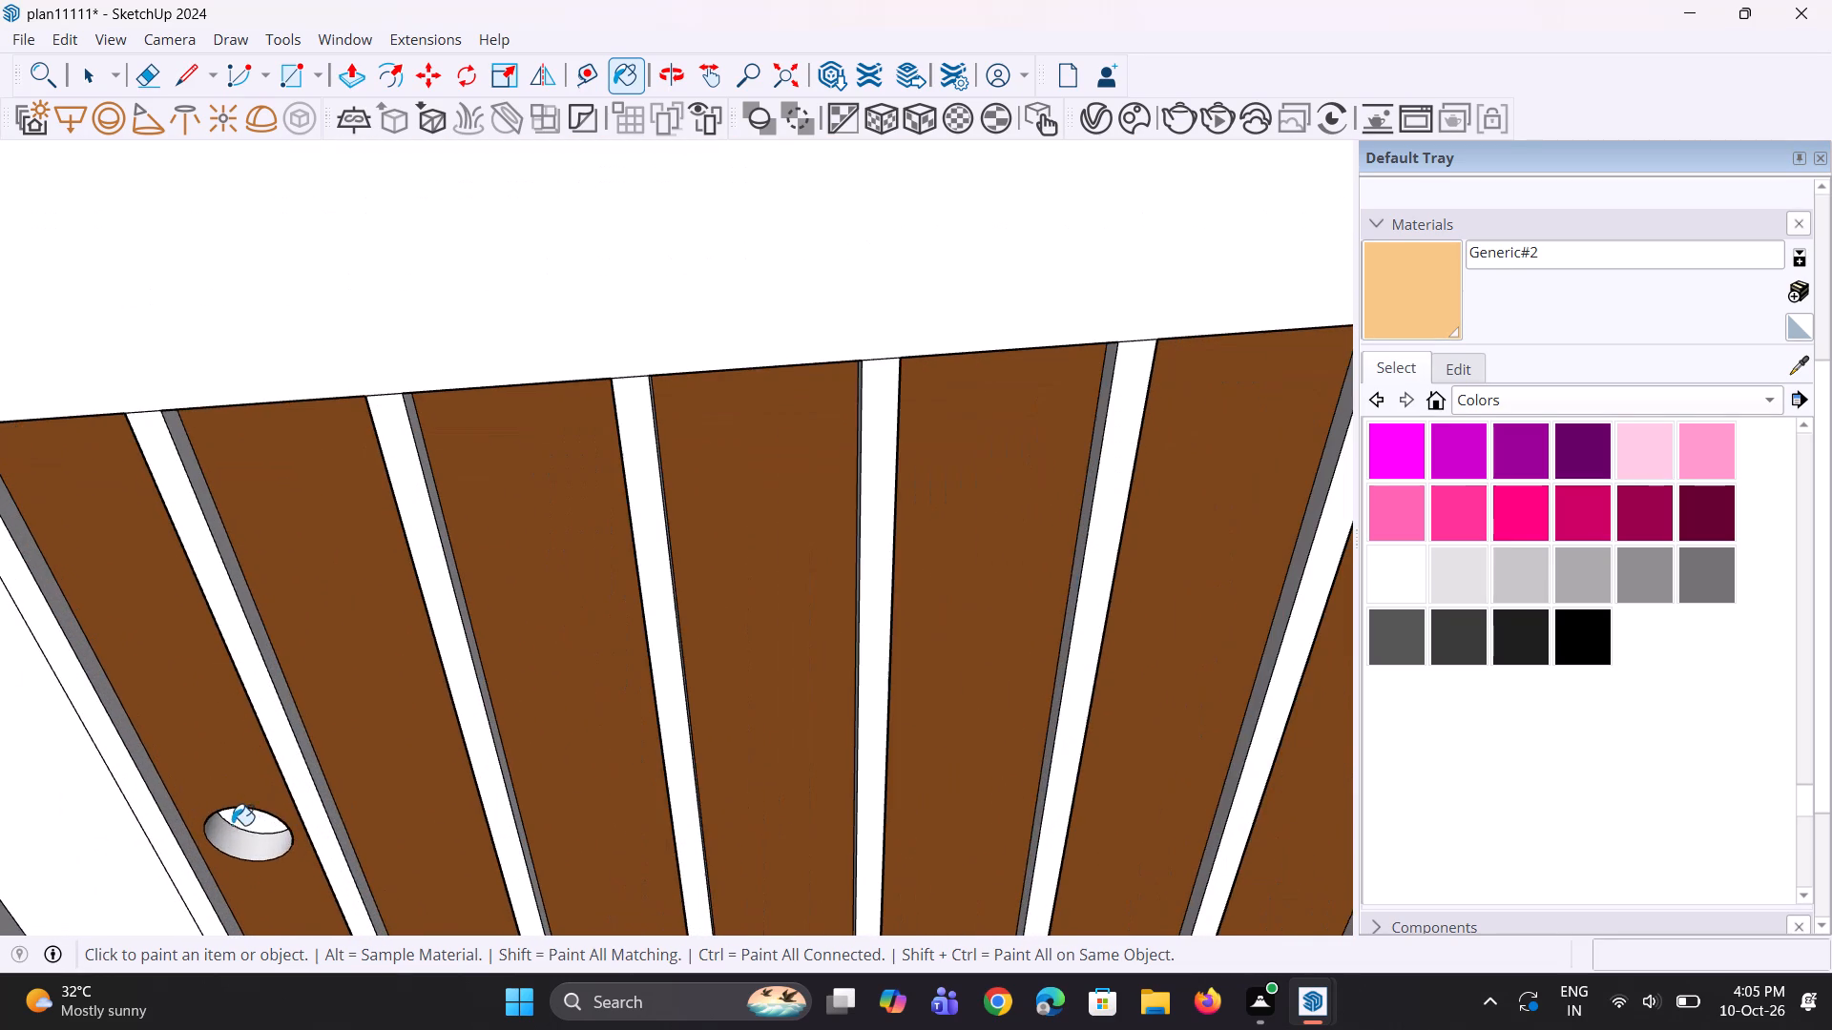
left_click(234, 842)
left_click(271, 819)
Paint the side and inner face of the outermost ceiling downlight in the left balcony two floors below the top with Generic#2.
scroll(695, 896, "down", 2)
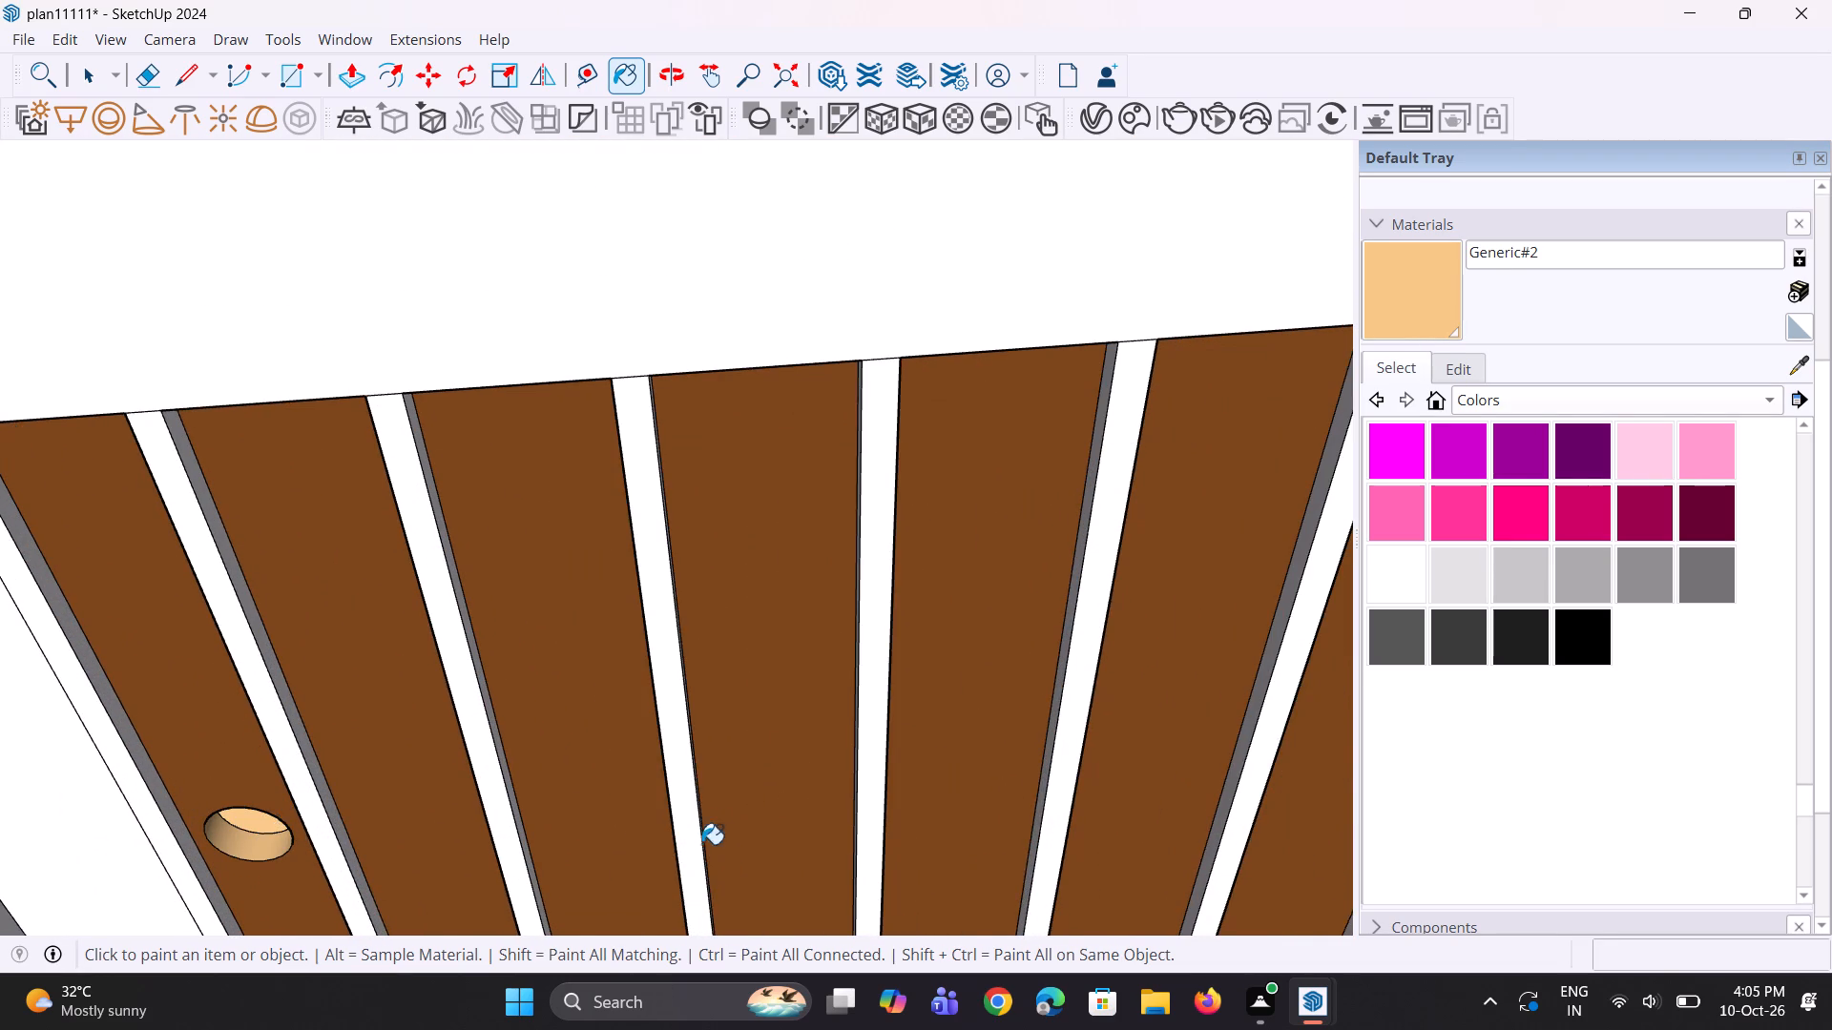
scroll(701, 844, "down", 8)
scroll(803, 764, "down", 9)
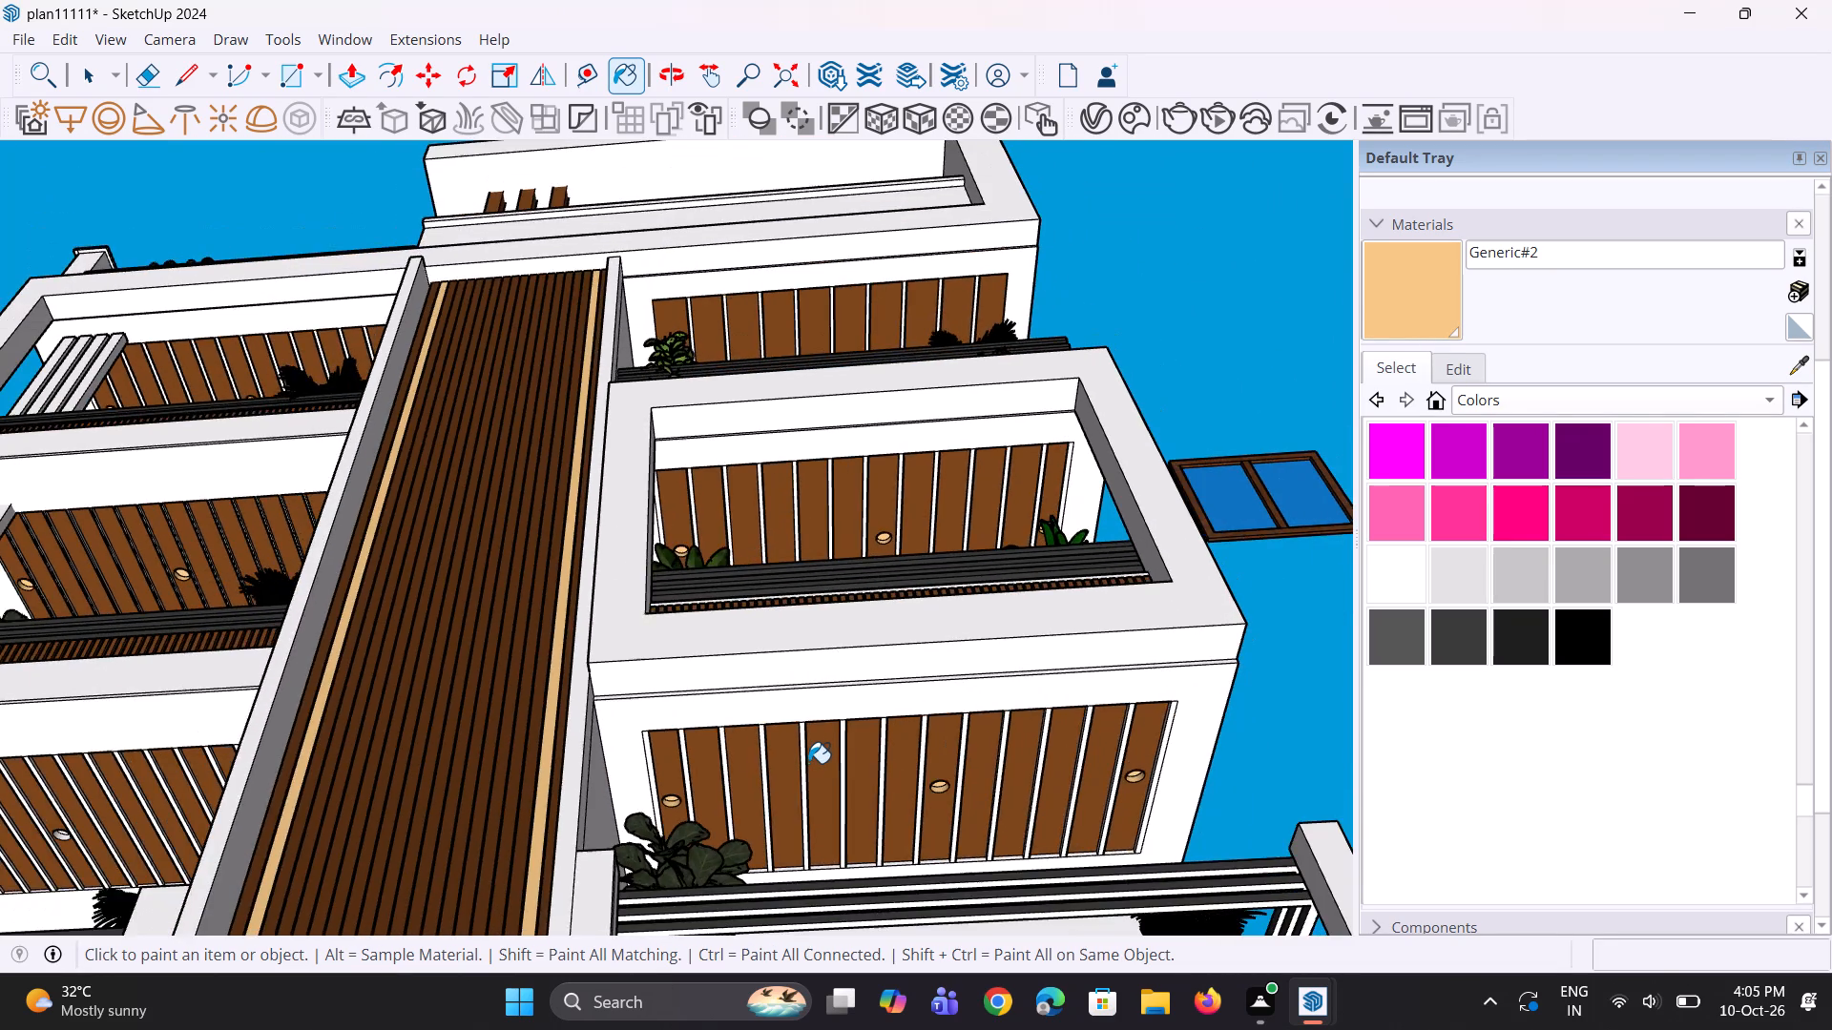
scroll(808, 763, "down", 5)
scroll(263, 841, "up", 9)
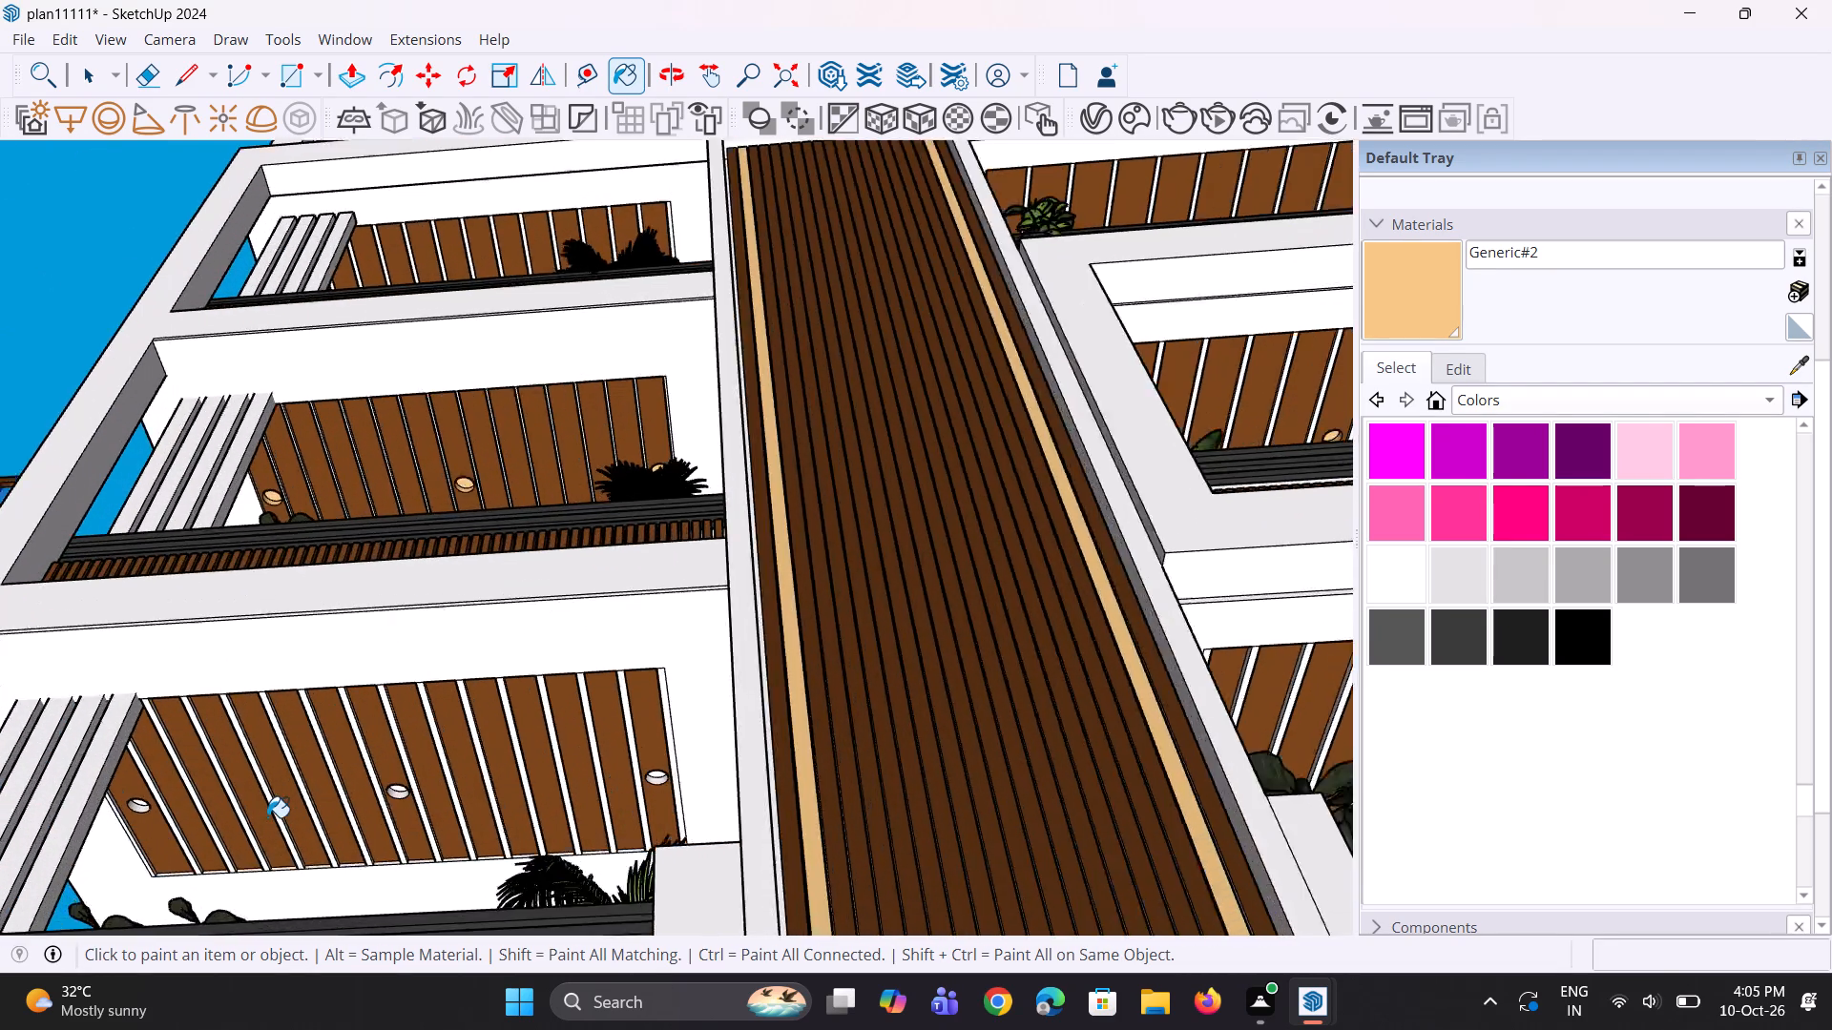
scroll(267, 817, "up", 4)
scroll(108, 829, "up", 3)
left_click(45, 790)
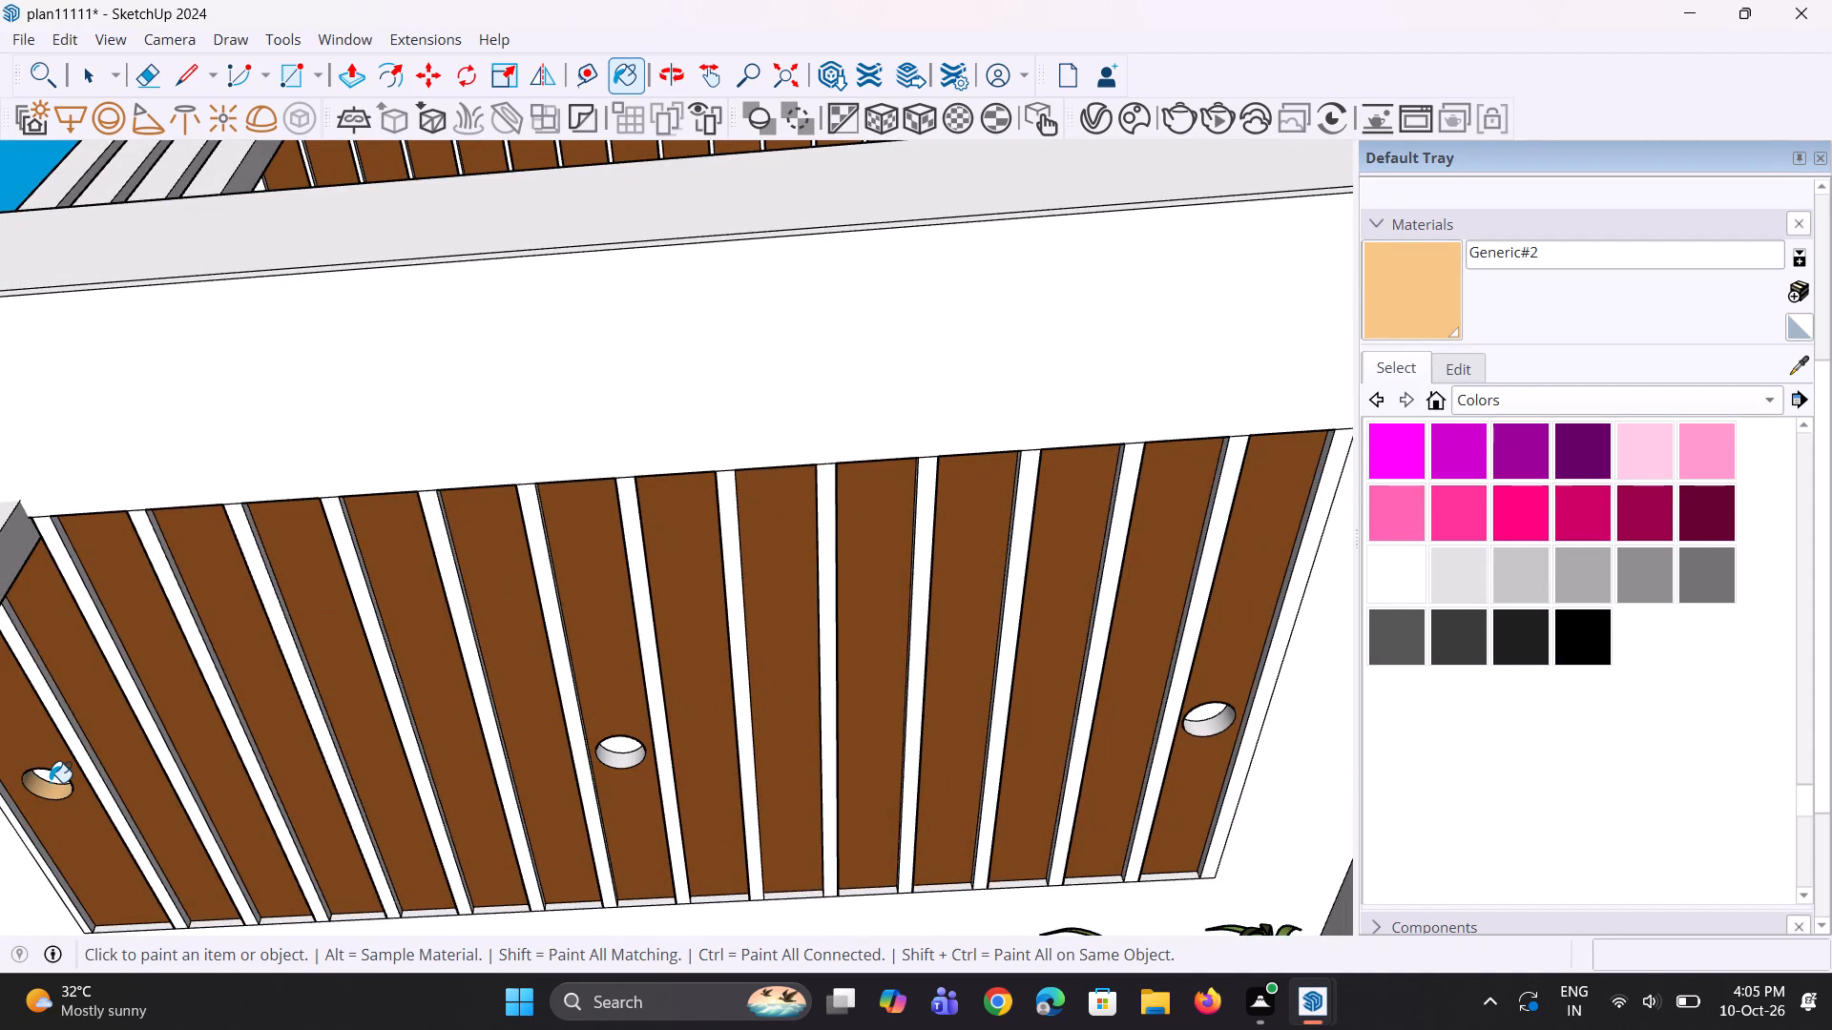
left_click(50, 782)
middle_click_drag(81, 795, 192, 710)
scroll(5, 599, "up", 3)
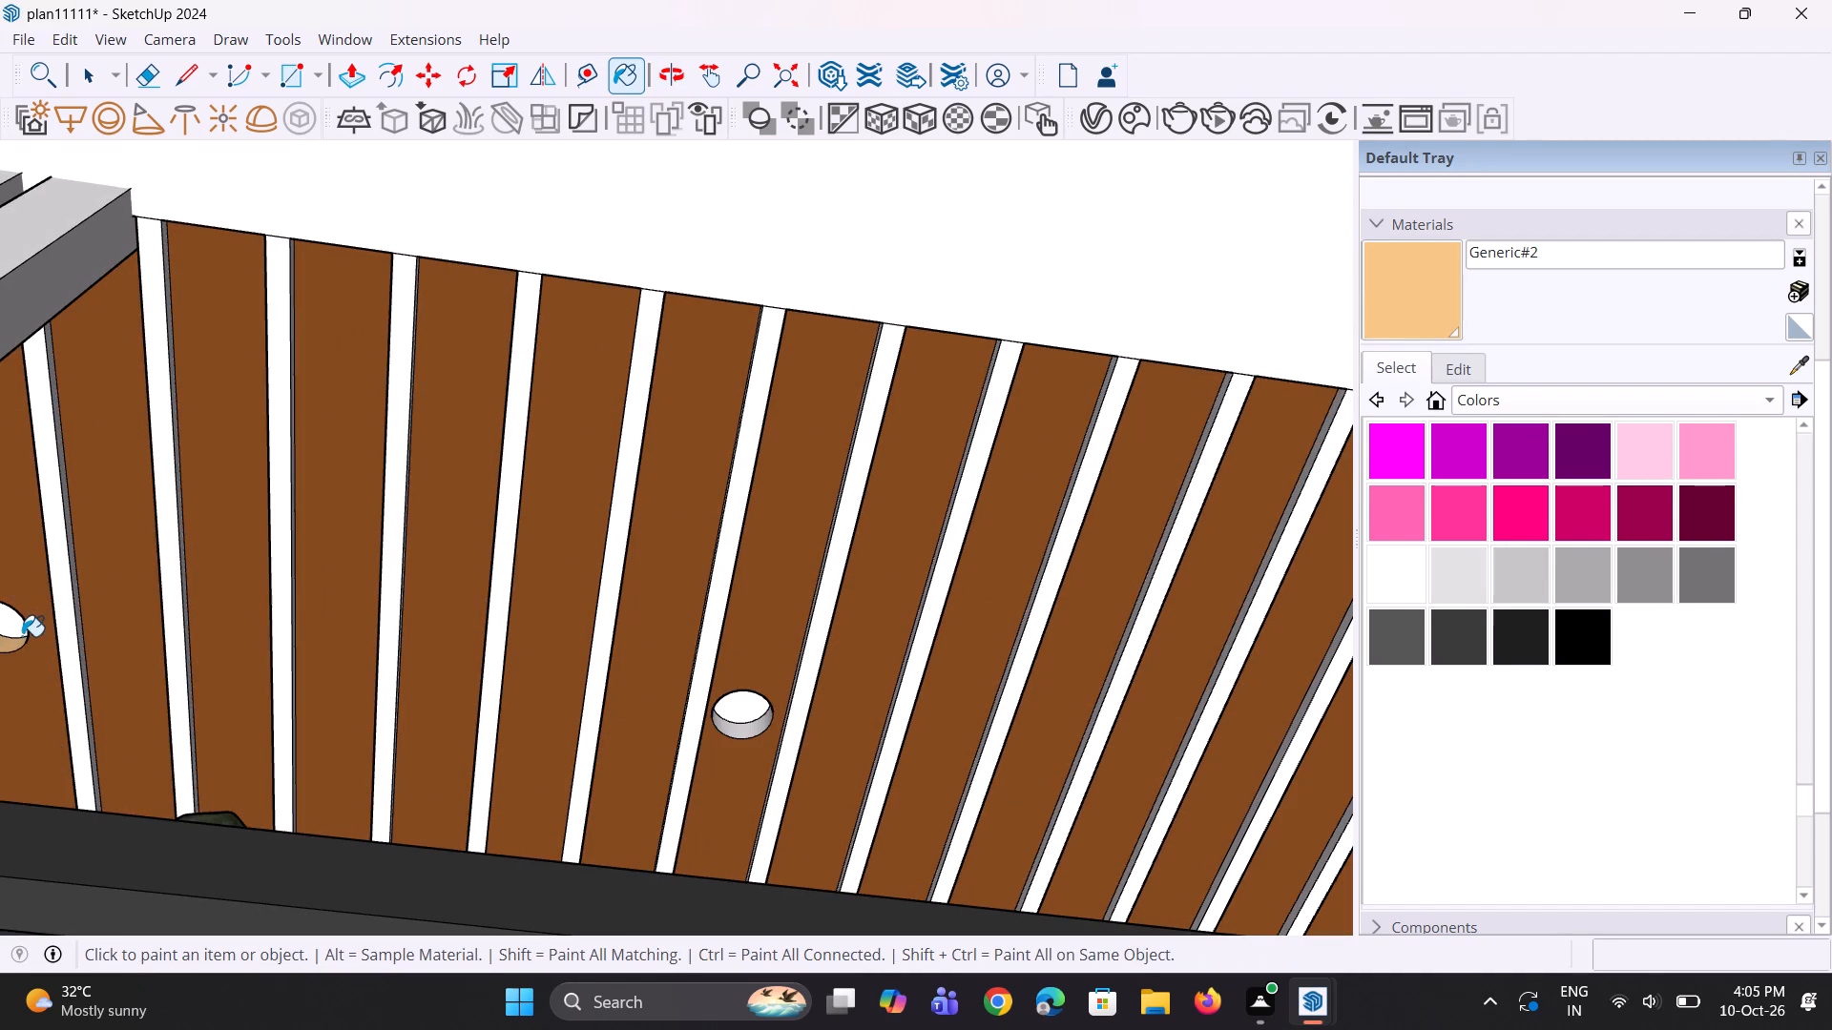
left_click(14, 629)
Paint the side and inner face of the middle ceiling downlight in the left balcony two floors below the top with Generic#2.
scroll(192, 695, "down", 4)
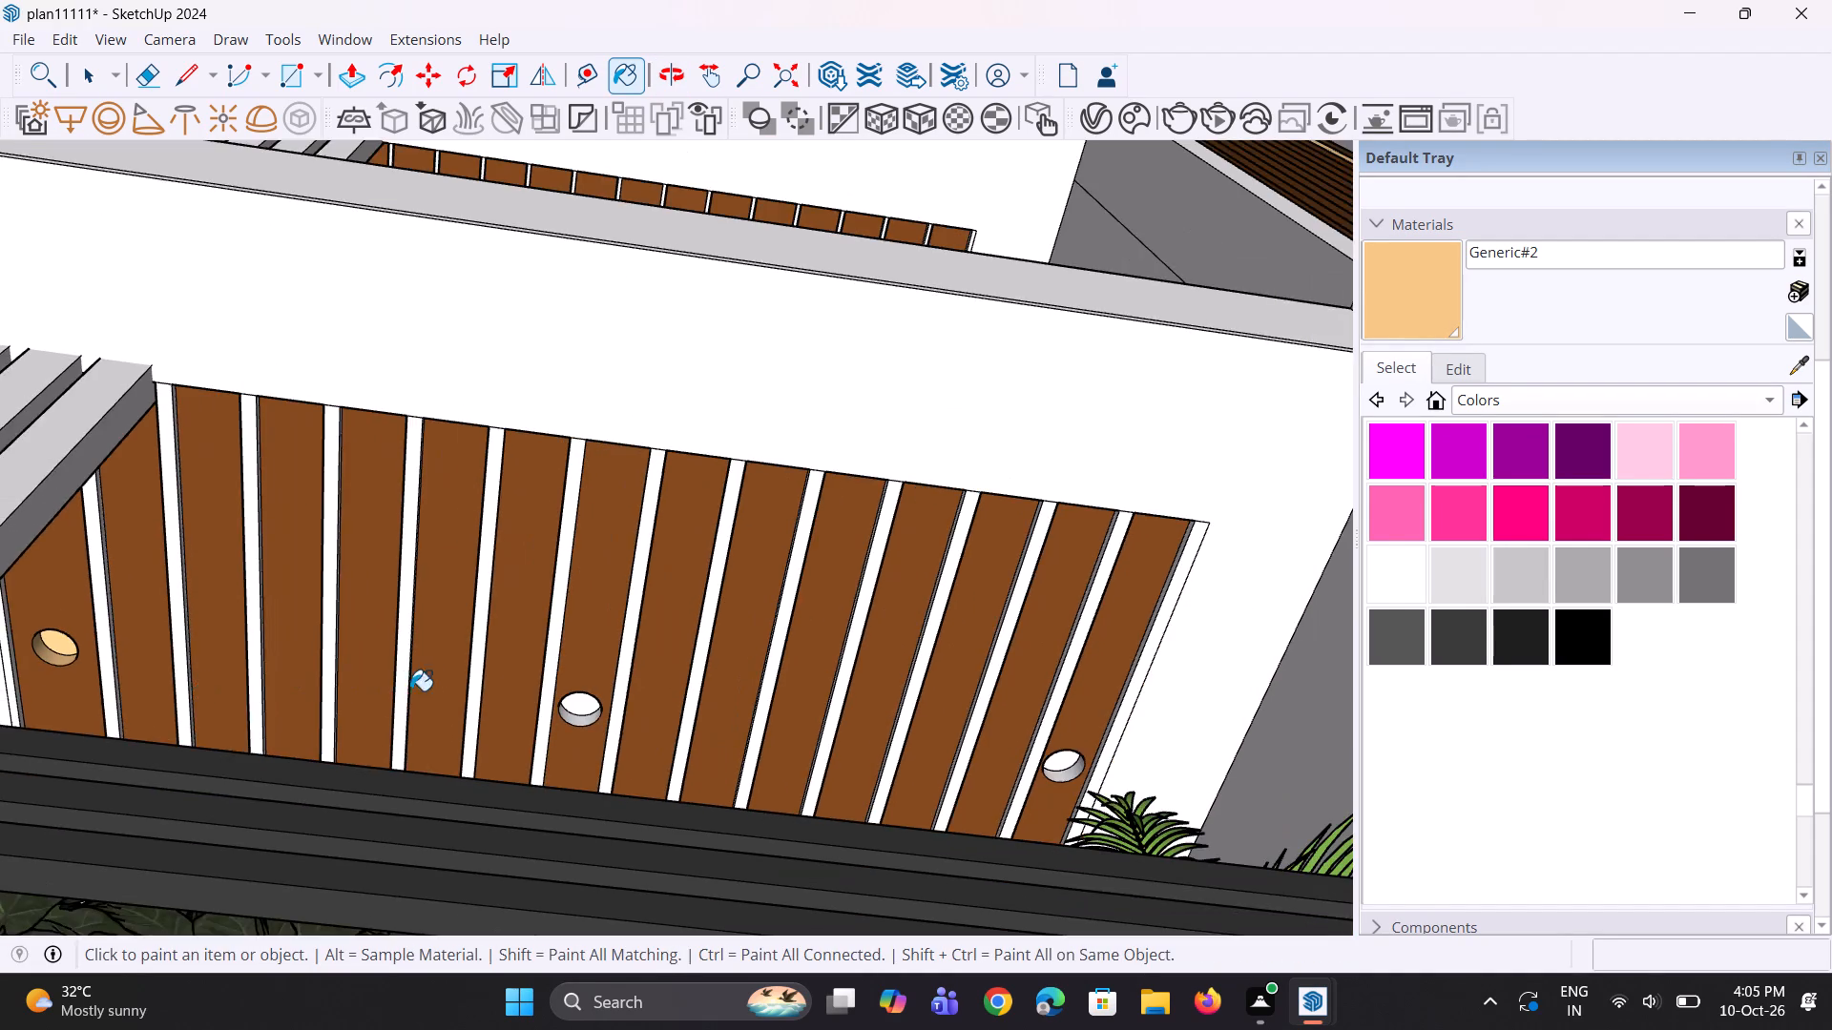
scroll(410, 690, "up", 3)
scroll(527, 685, "up", 3)
left_click(634, 735)
left_click(635, 719)
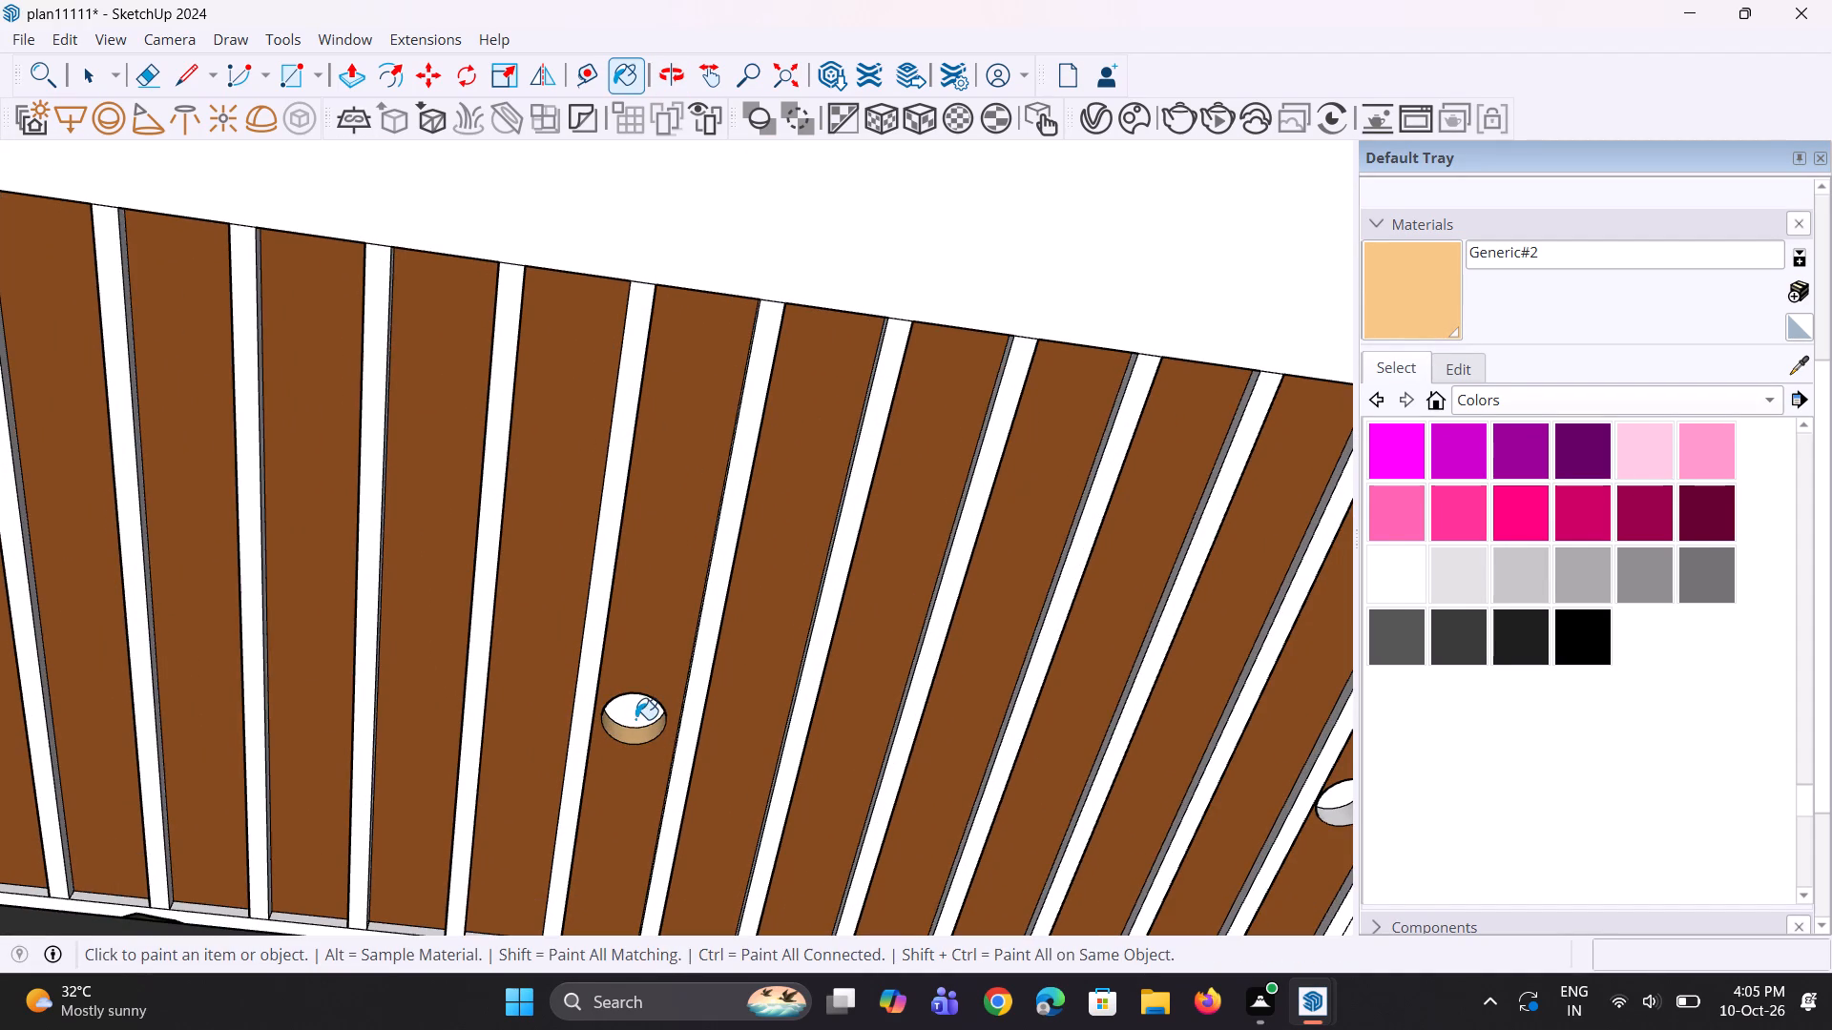
Paint the side and inner face of the innermost ceiling downlight in the left balcony two floors below the top with Generic#2.
scroll(563, 763, "down", 8)
scroll(985, 740, "up", 2)
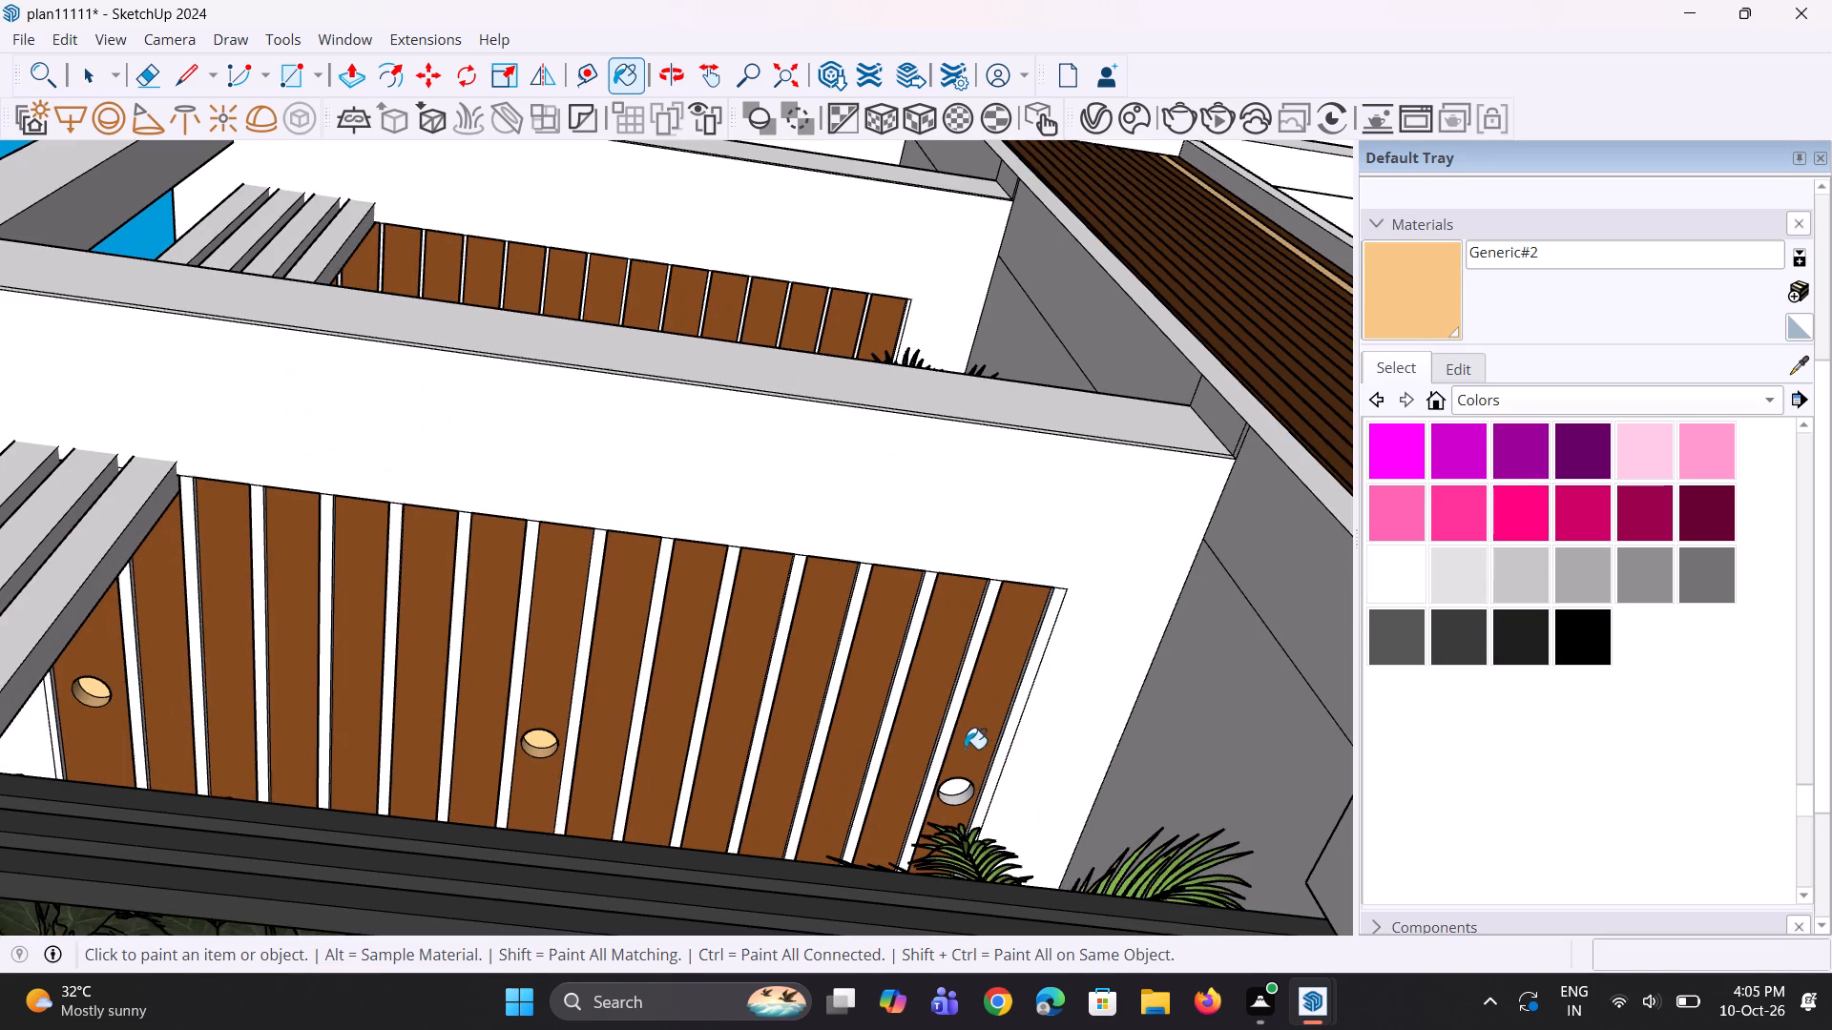
scroll(954, 750, "up", 2)
middle_click_drag(897, 755, 786, 809)
scroll(785, 810, "down", 1)
scroll(916, 812, "up", 6)
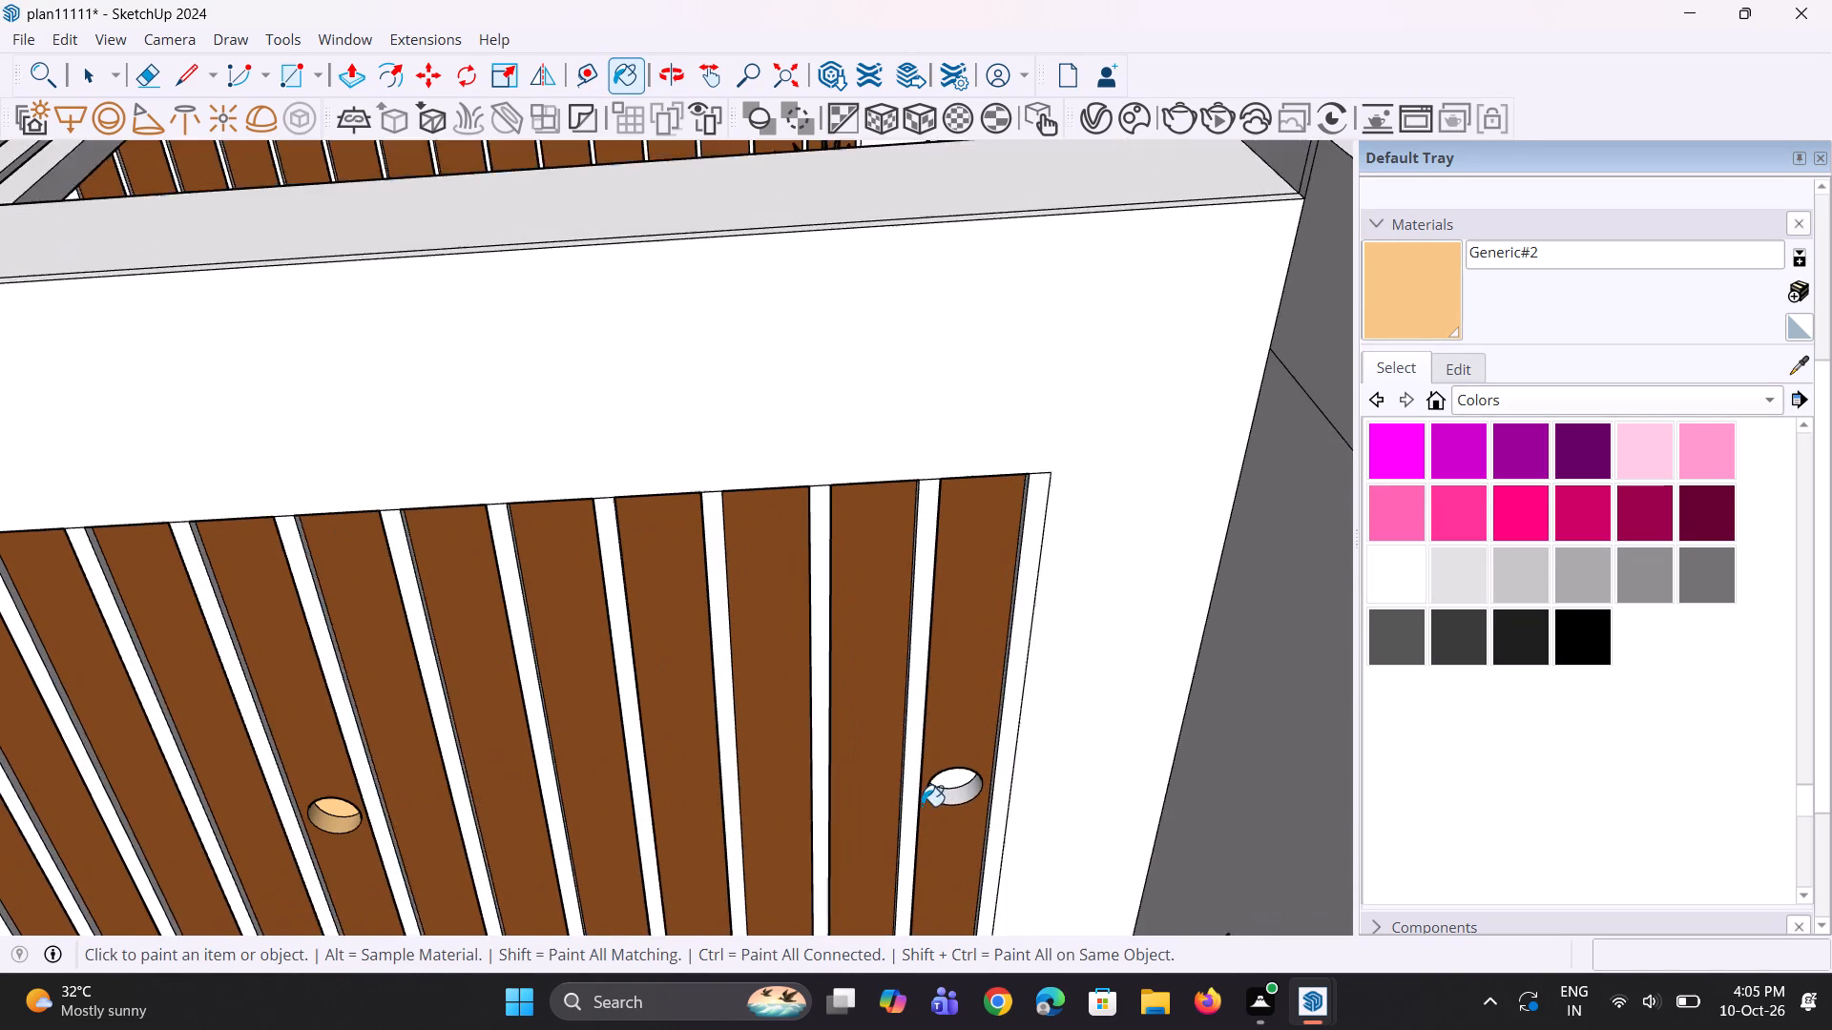
left_click(954, 793)
left_click(958, 781)
scroll(892, 814, "down", 4)
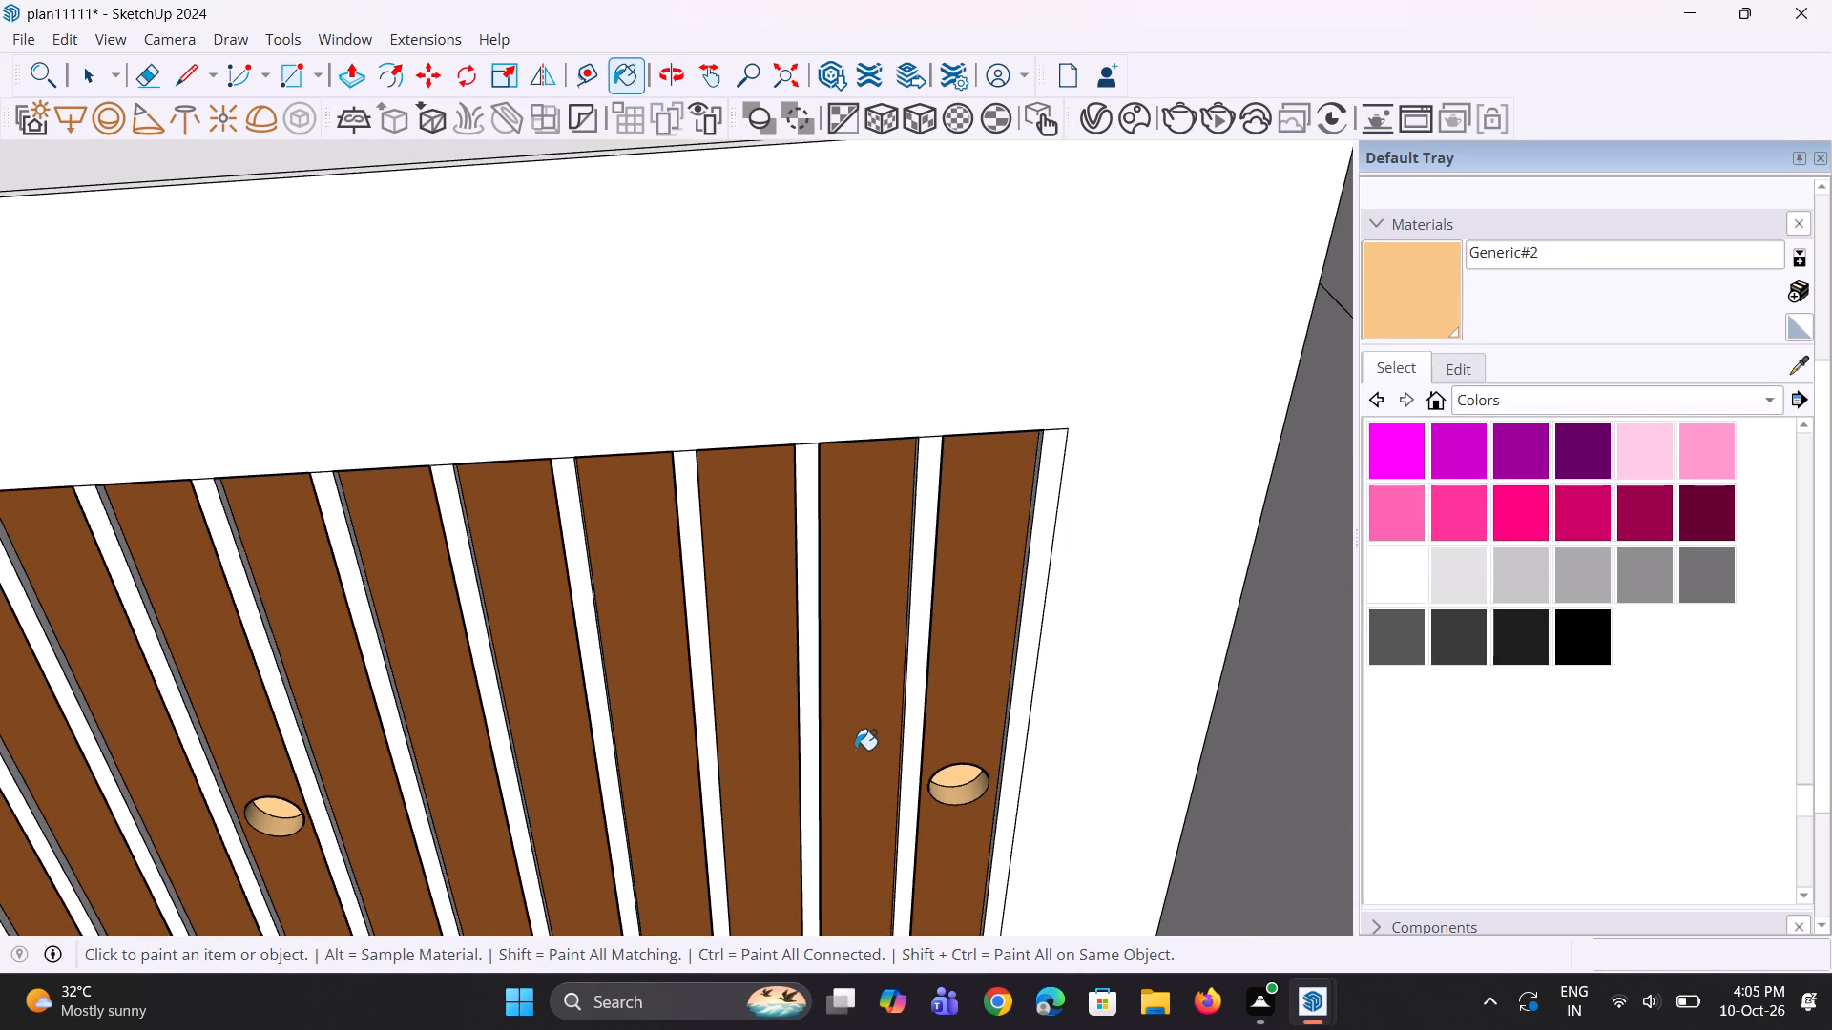
scroll(853, 736, "down", 8)
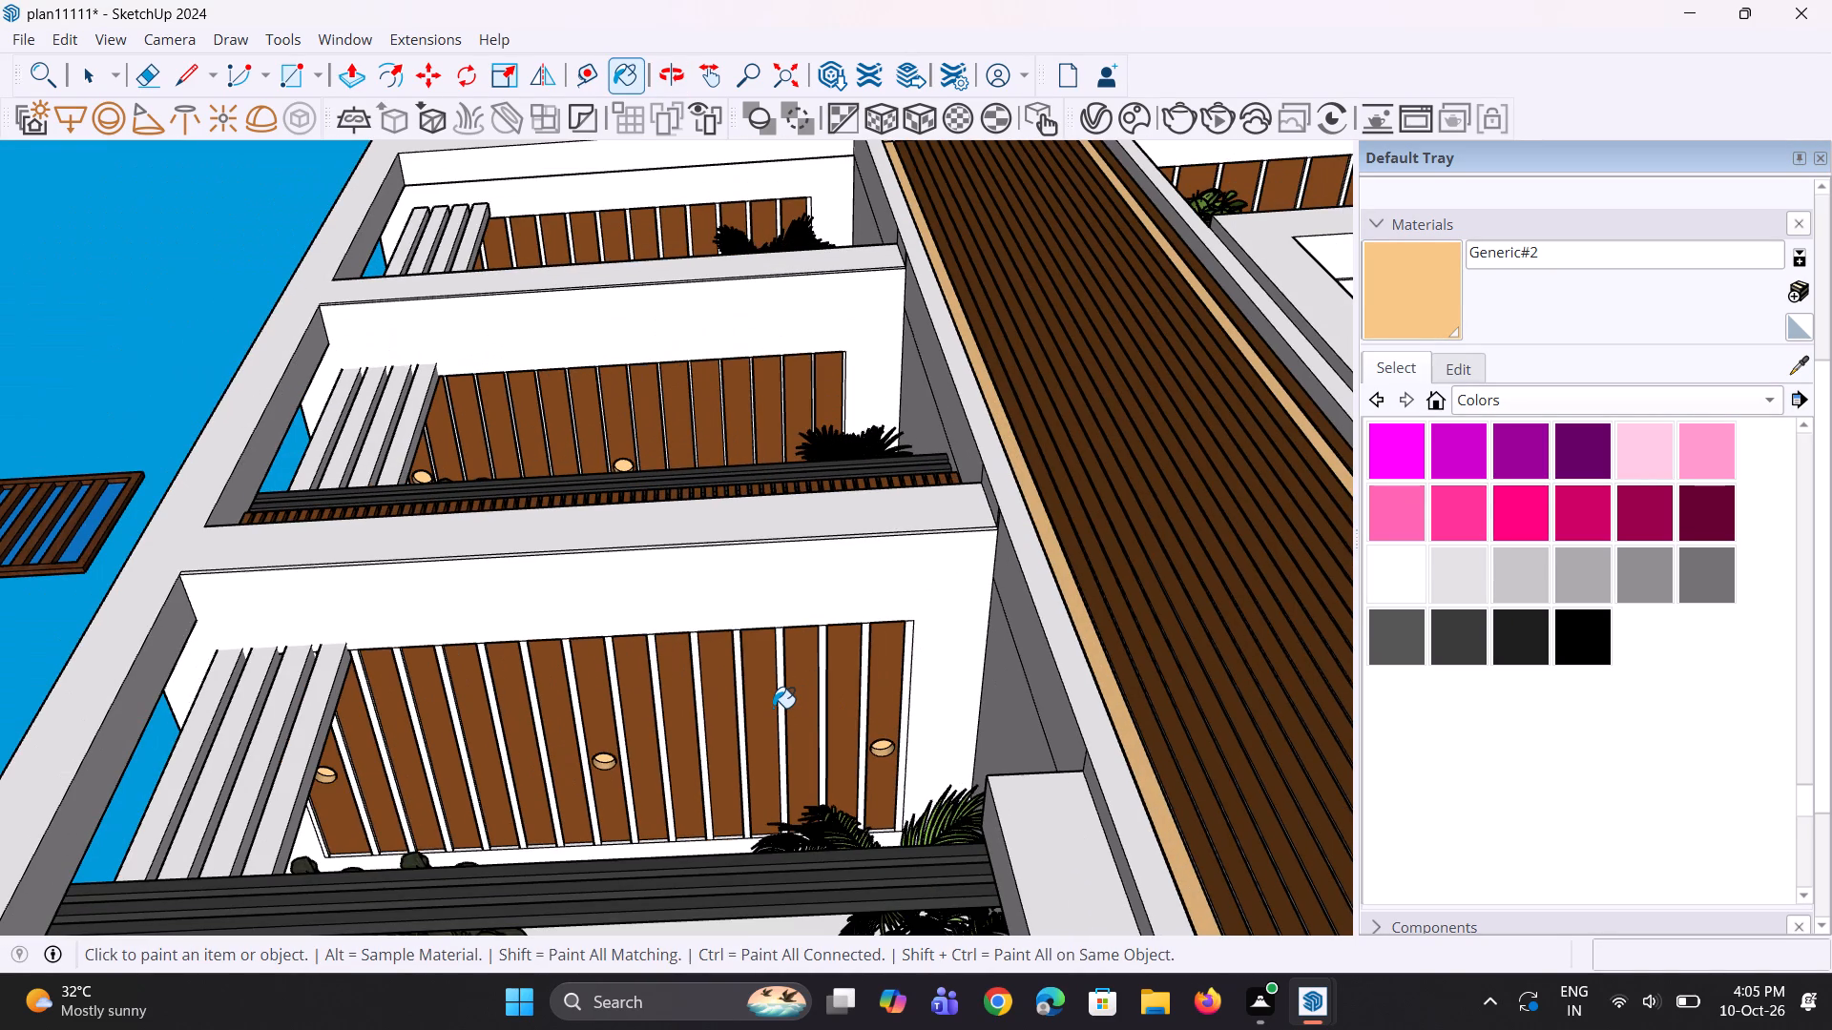
Paint the sides and inner faces of the outermost ceiling downlights in both rows of the ground floor's left bay with Generic#2.
scroll(783, 621, "down", 4)
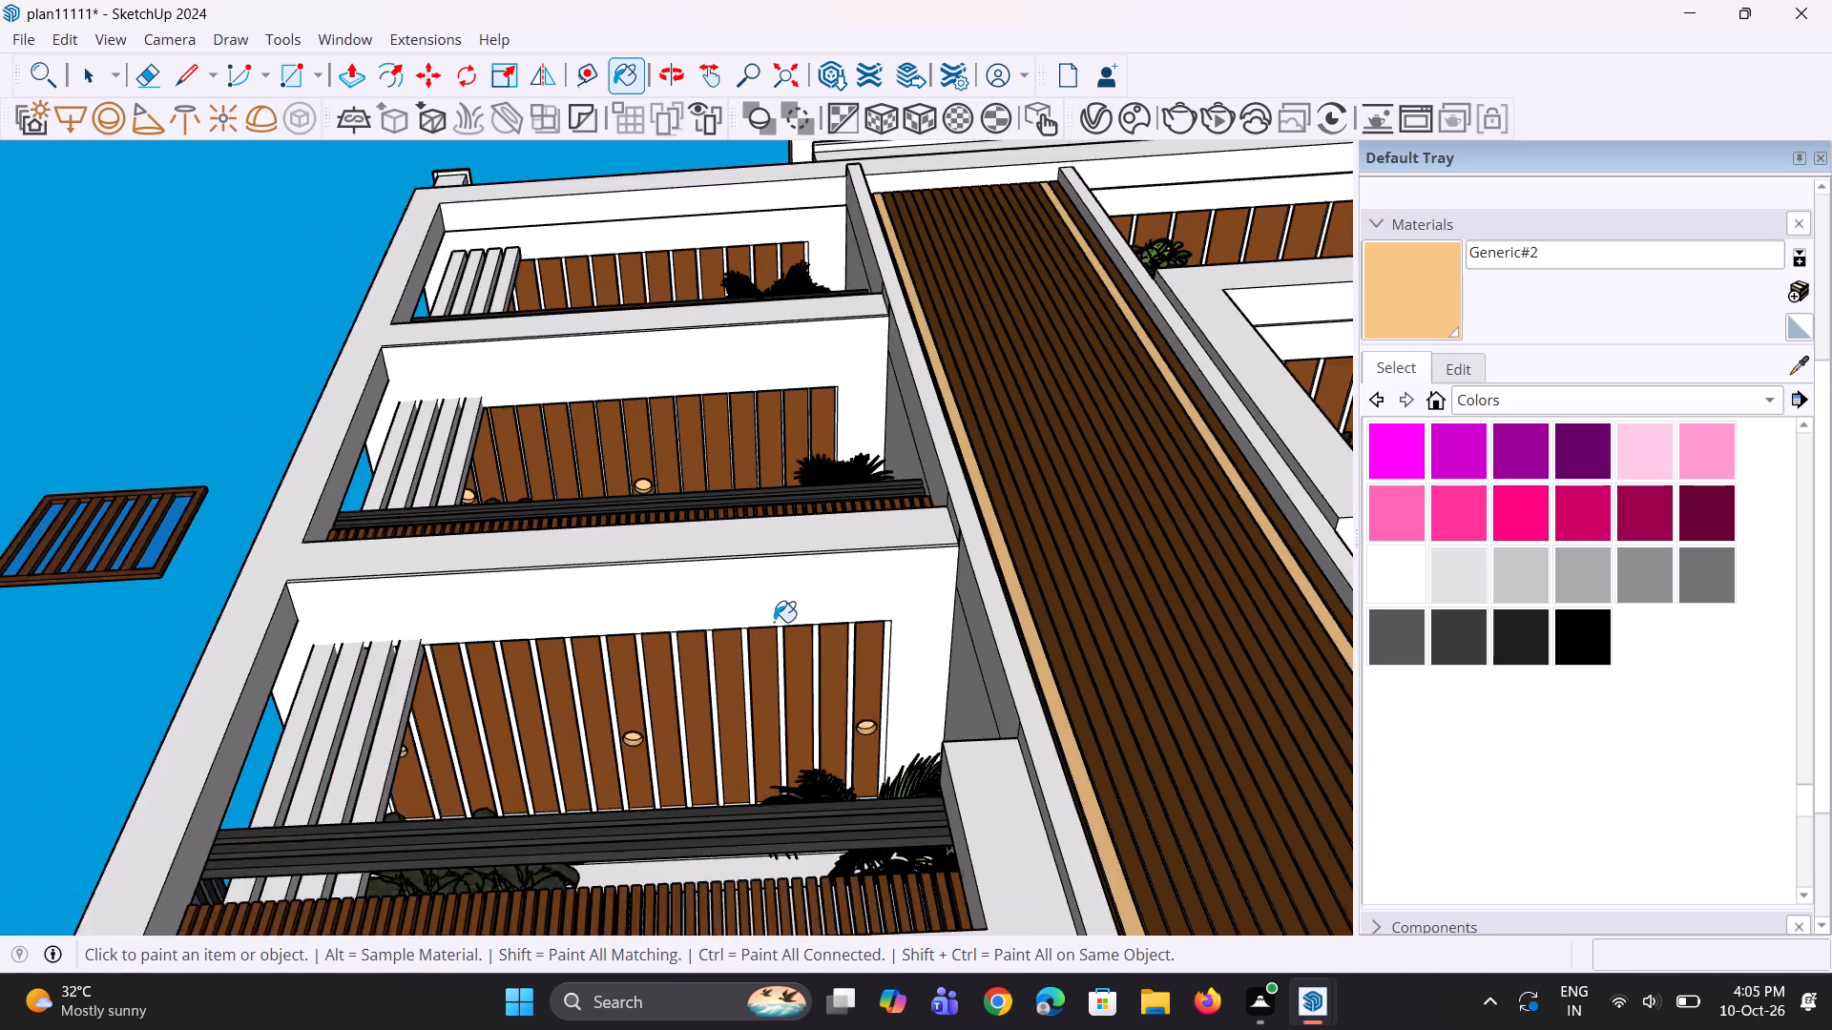
scroll(763, 624, "down", 5)
middle_click_drag(970, 656, 942, 656)
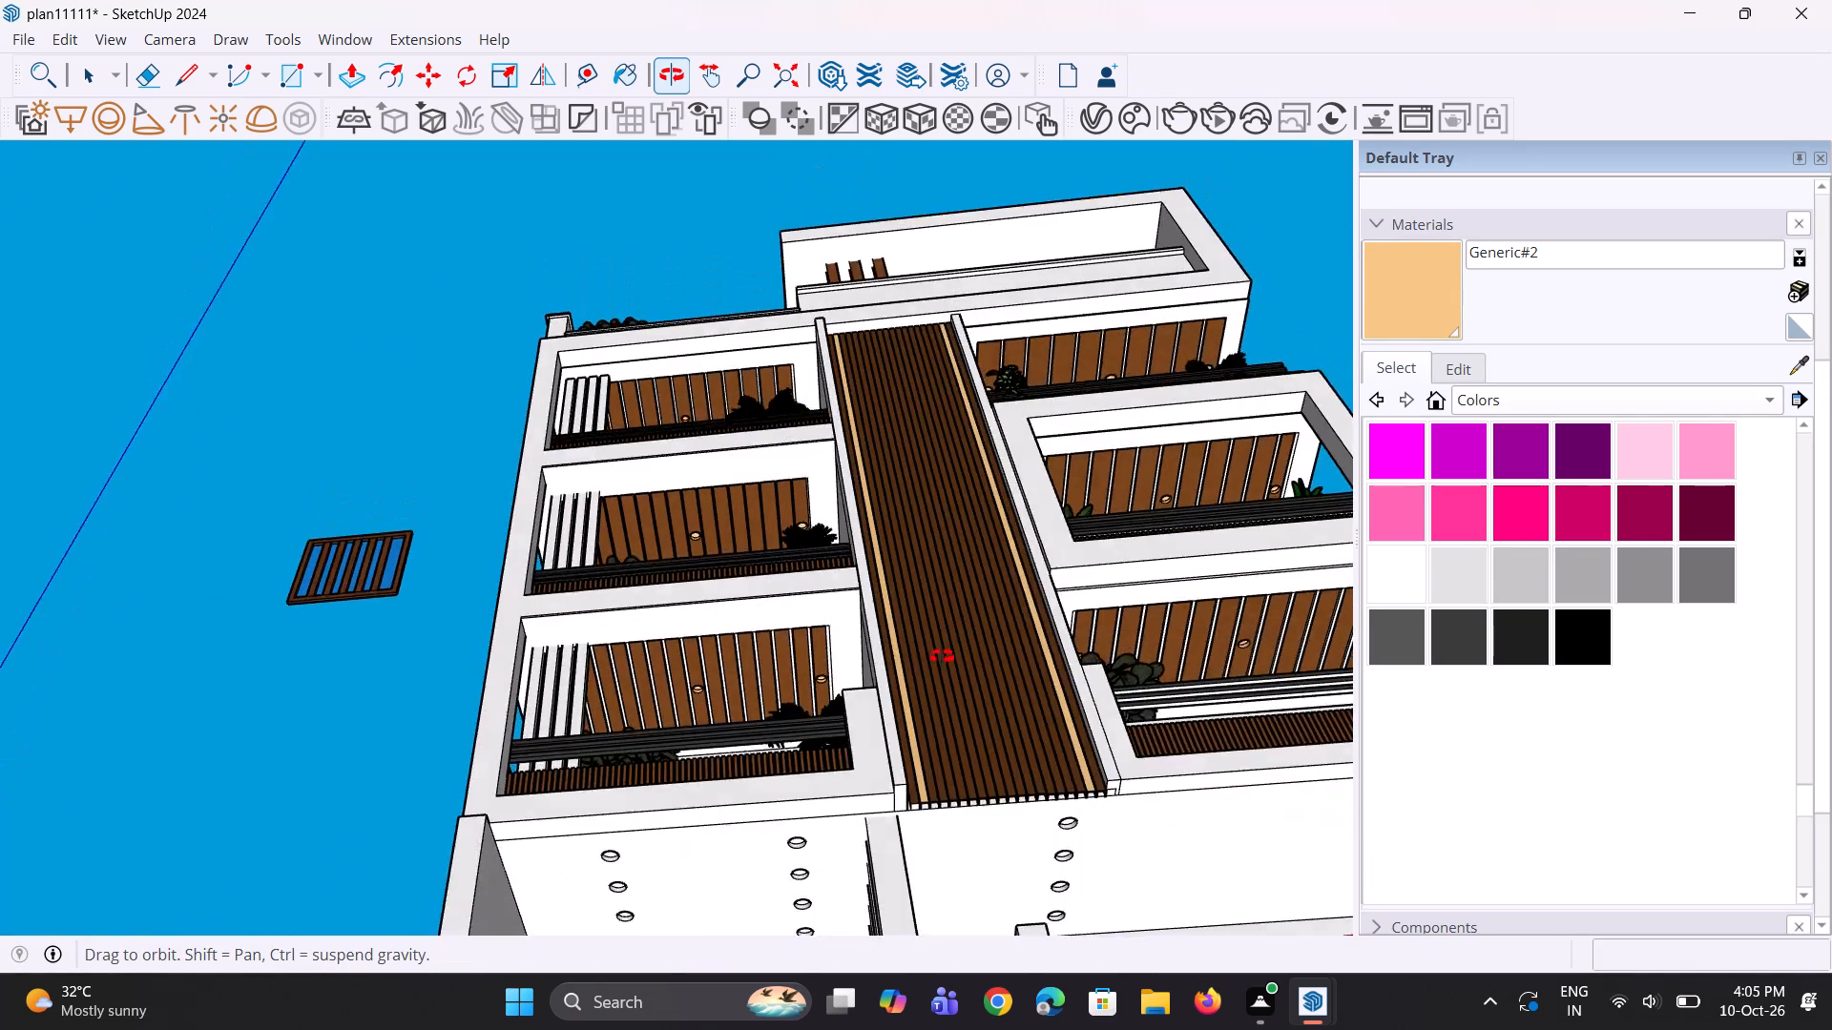
middle_click_drag(942, 656, 942, 602)
scroll(796, 726, "up", 15)
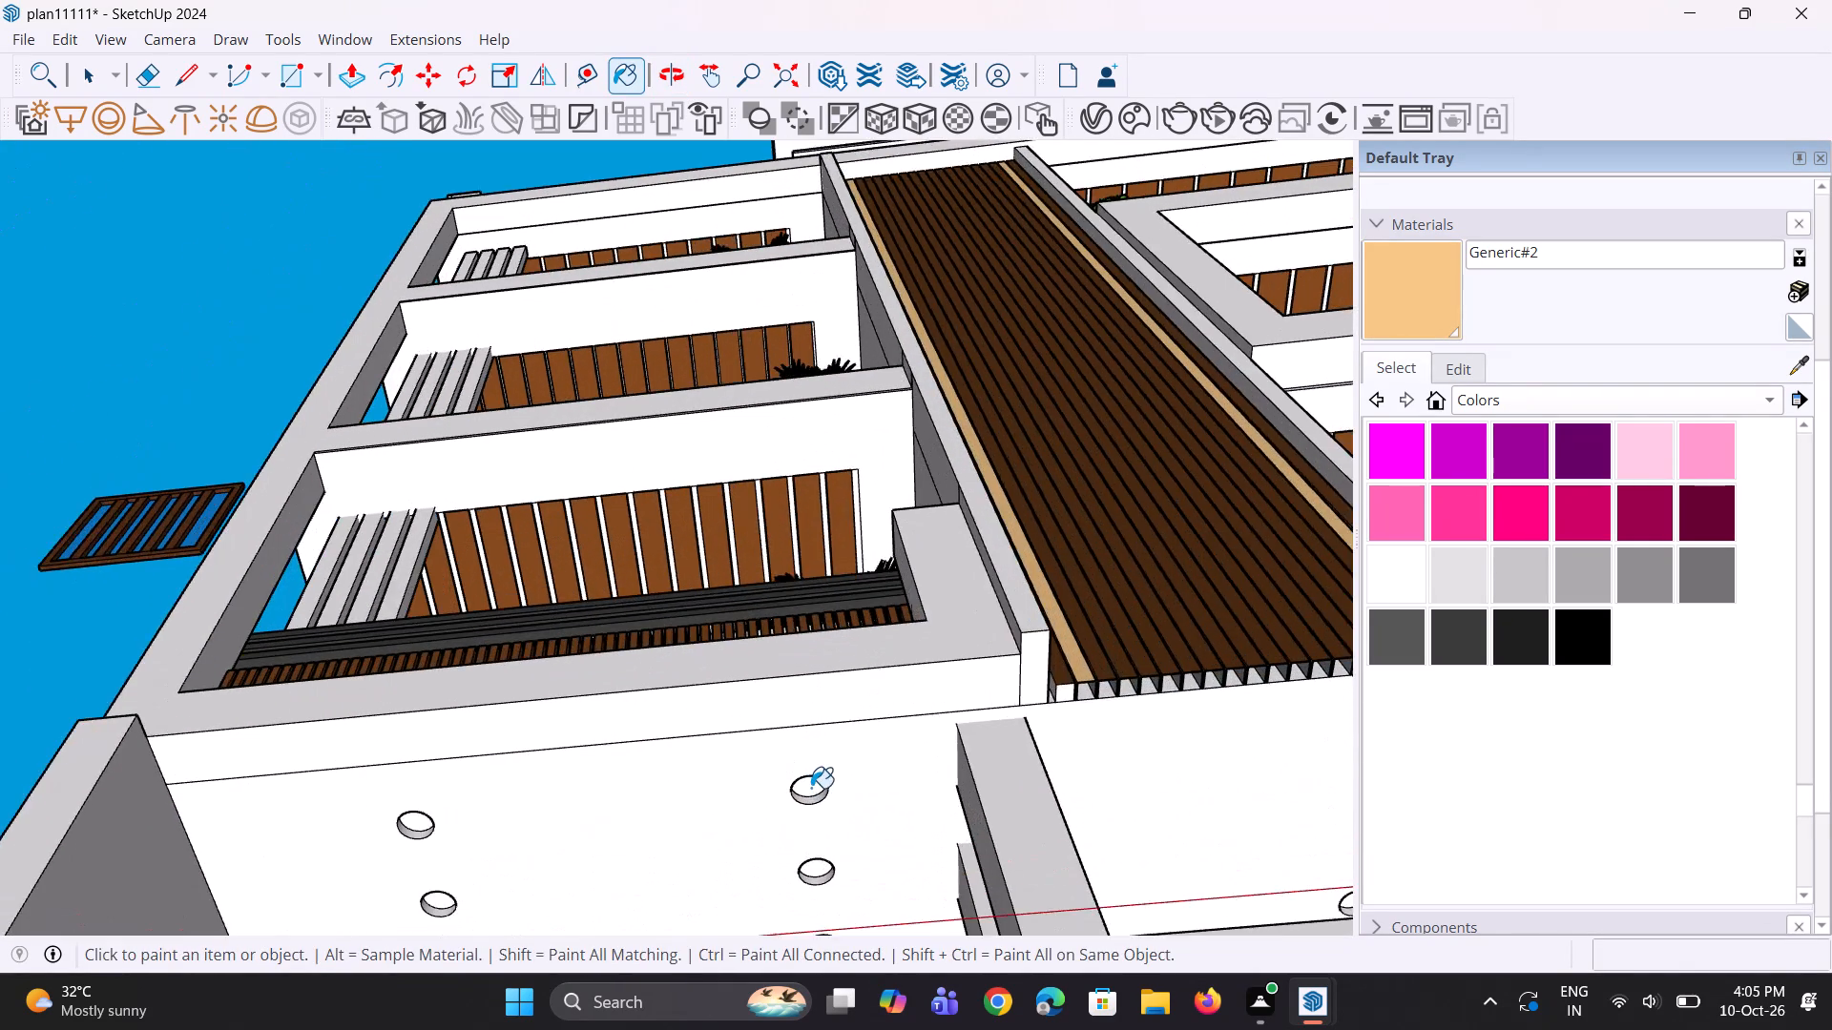
scroll(811, 788, "up", 2)
left_click(811, 788)
left_click(815, 808)
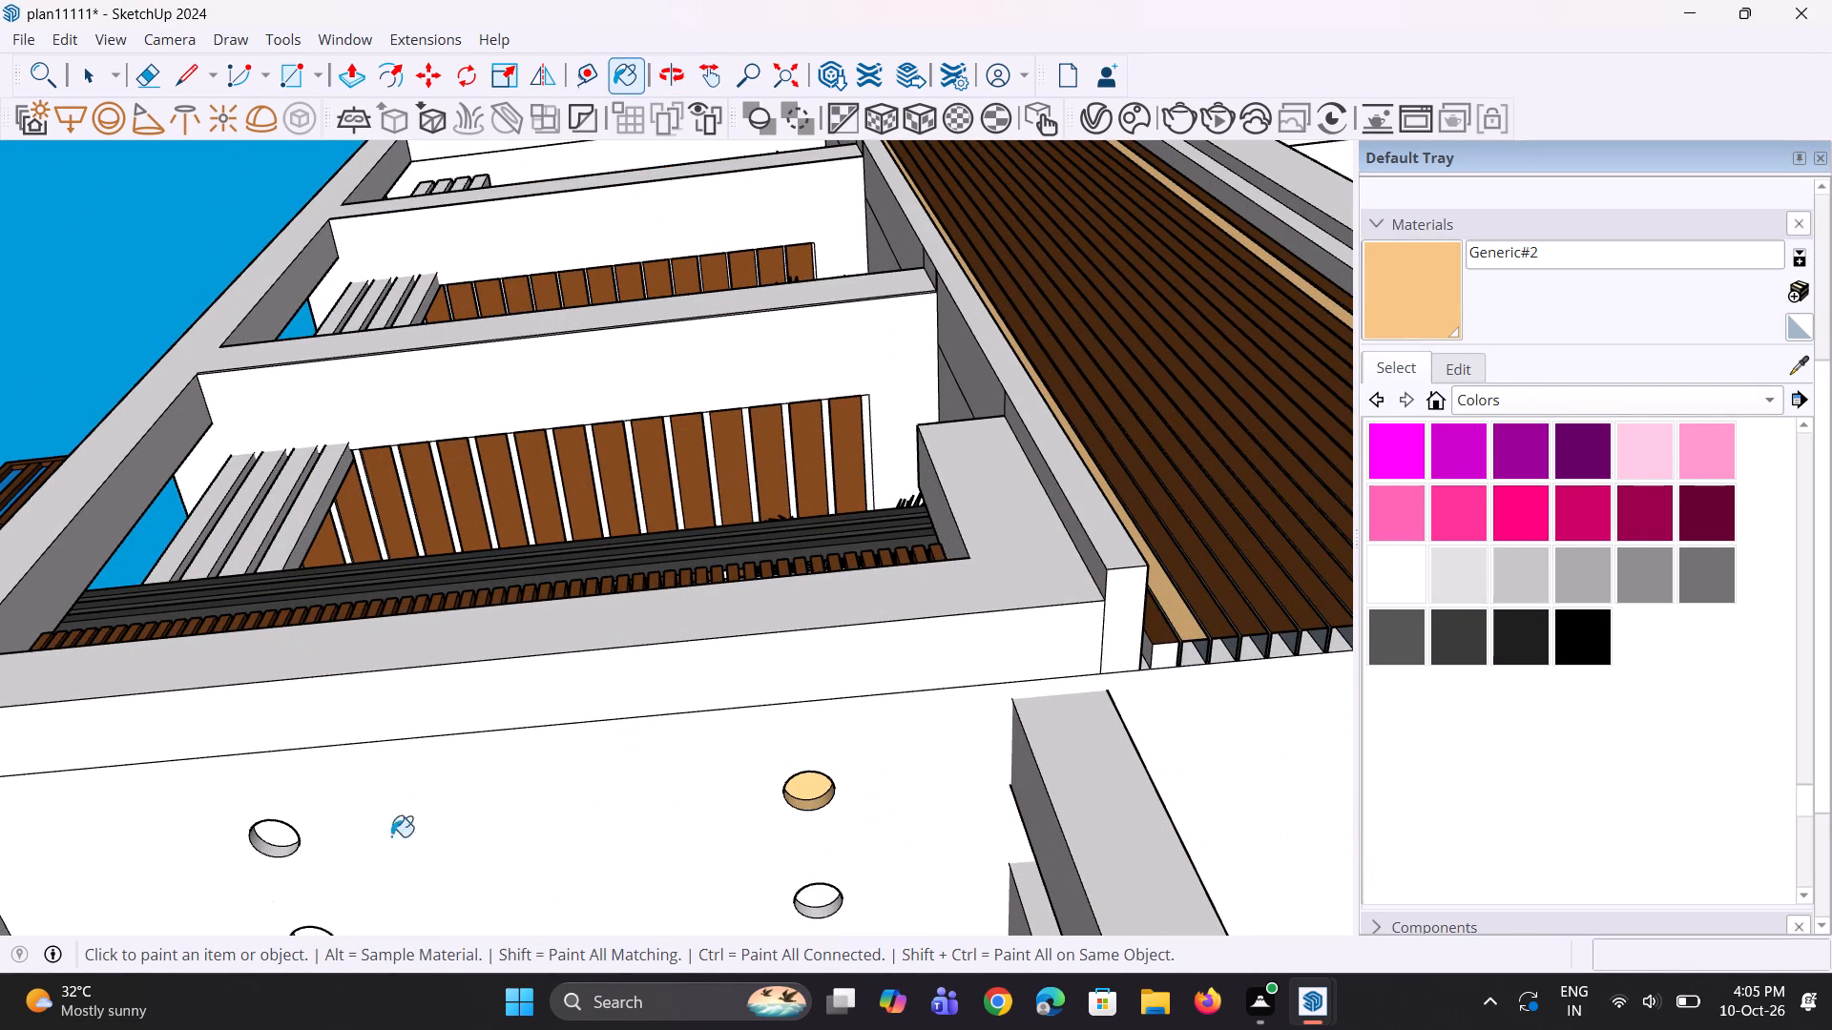
left_click(267, 847)
left_click(278, 838)
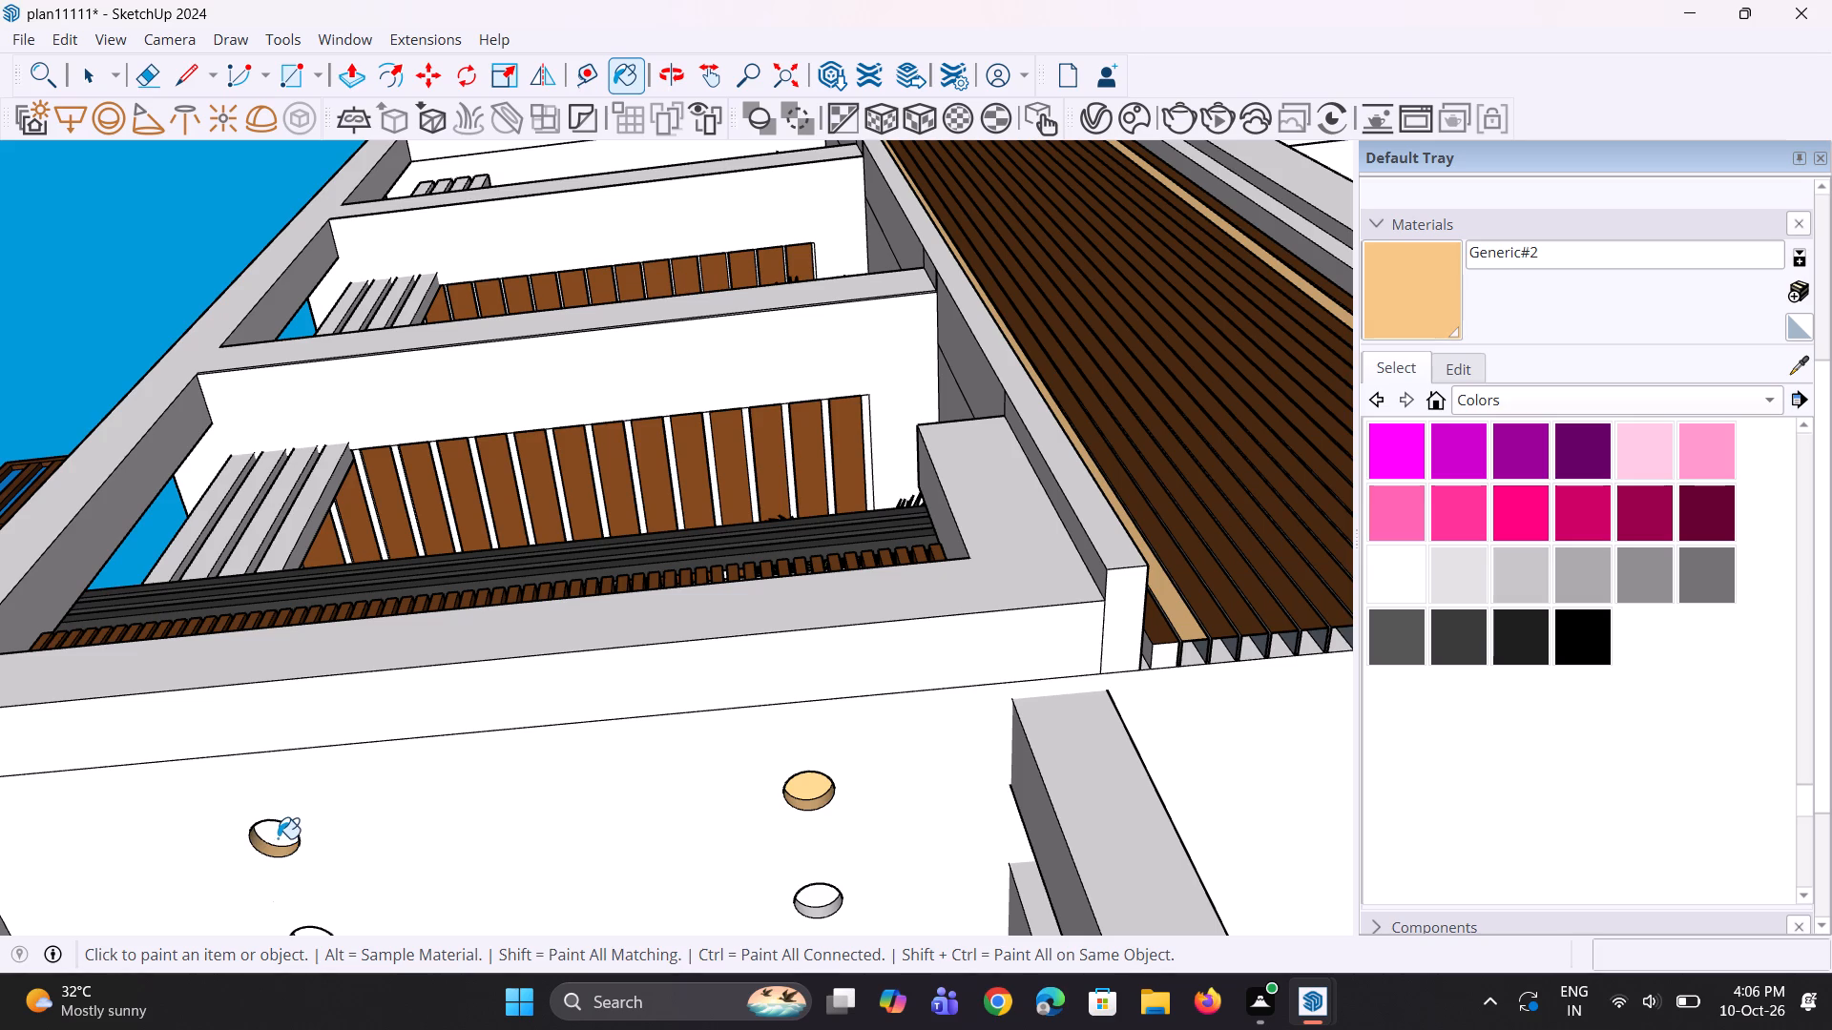
Paint the second downlight from the front in both rows of the ground floor's left bay ceiling with Generic#2.
scroll(548, 782, "down", 5)
scroll(730, 855, "up", 7)
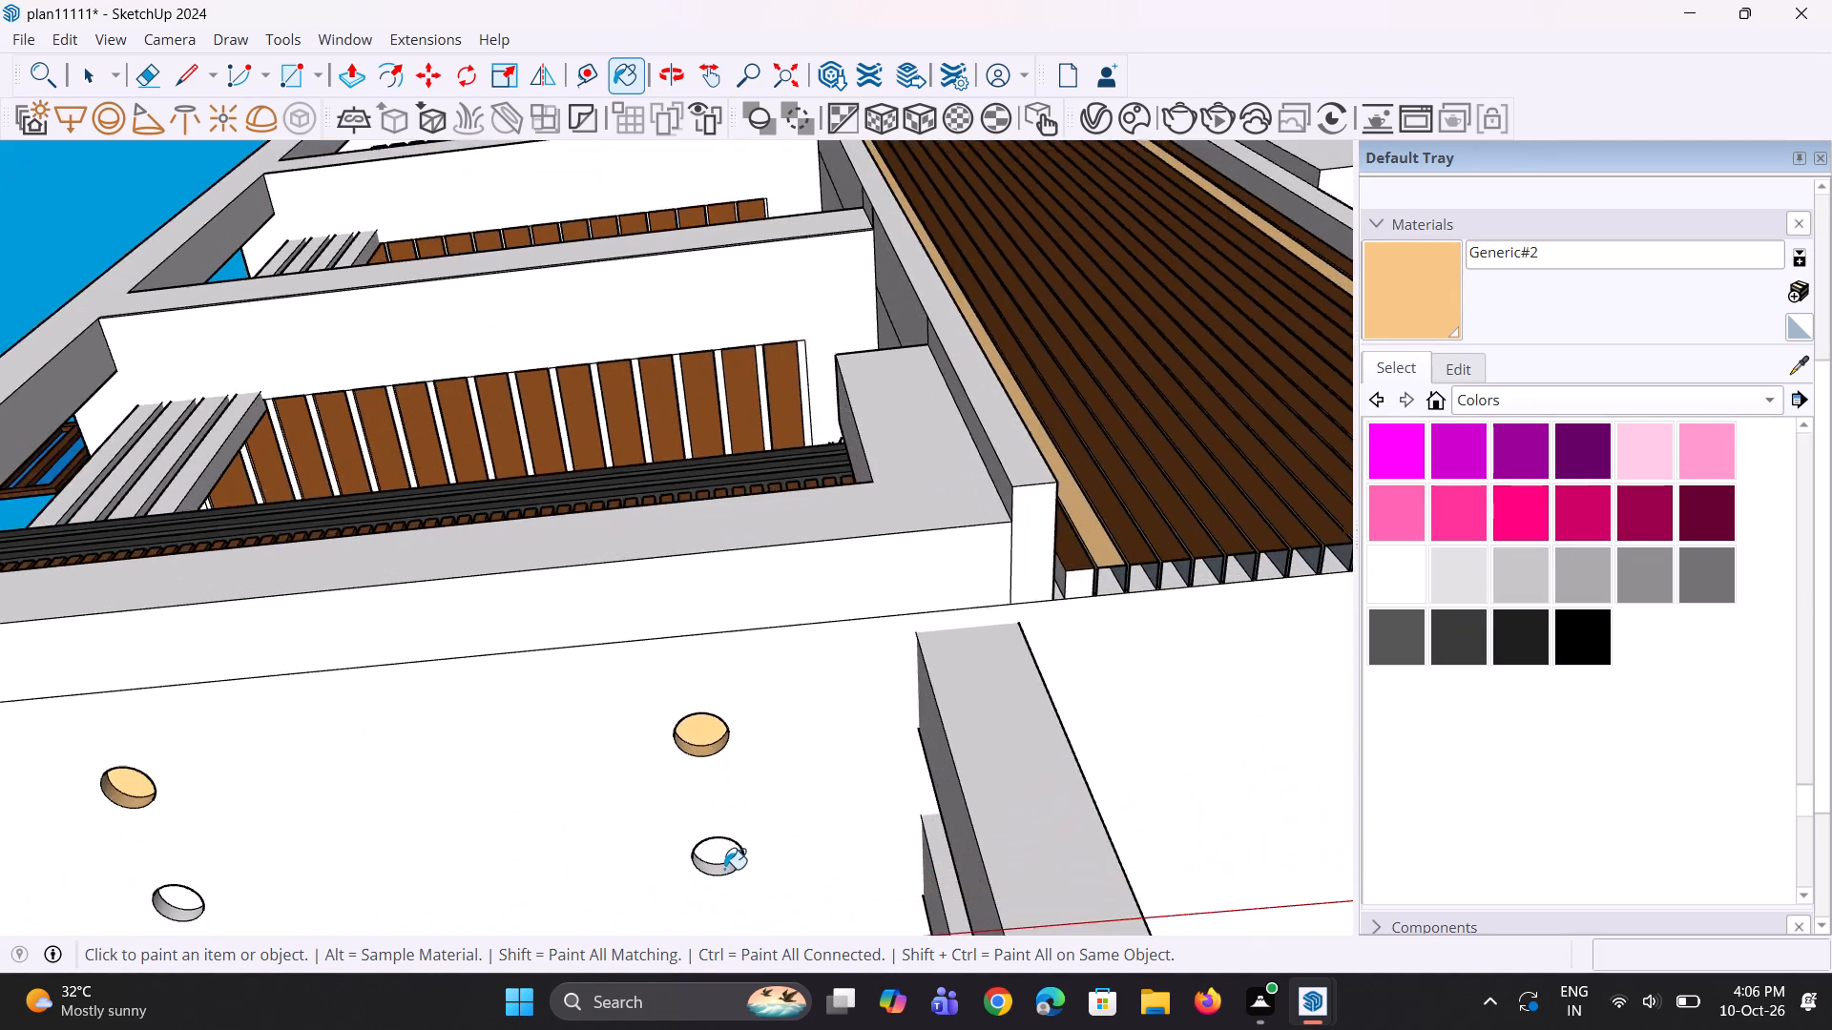
scroll(724, 869, "up", 3)
left_click(721, 870)
left_click(726, 853)
scroll(743, 814, "down", 5)
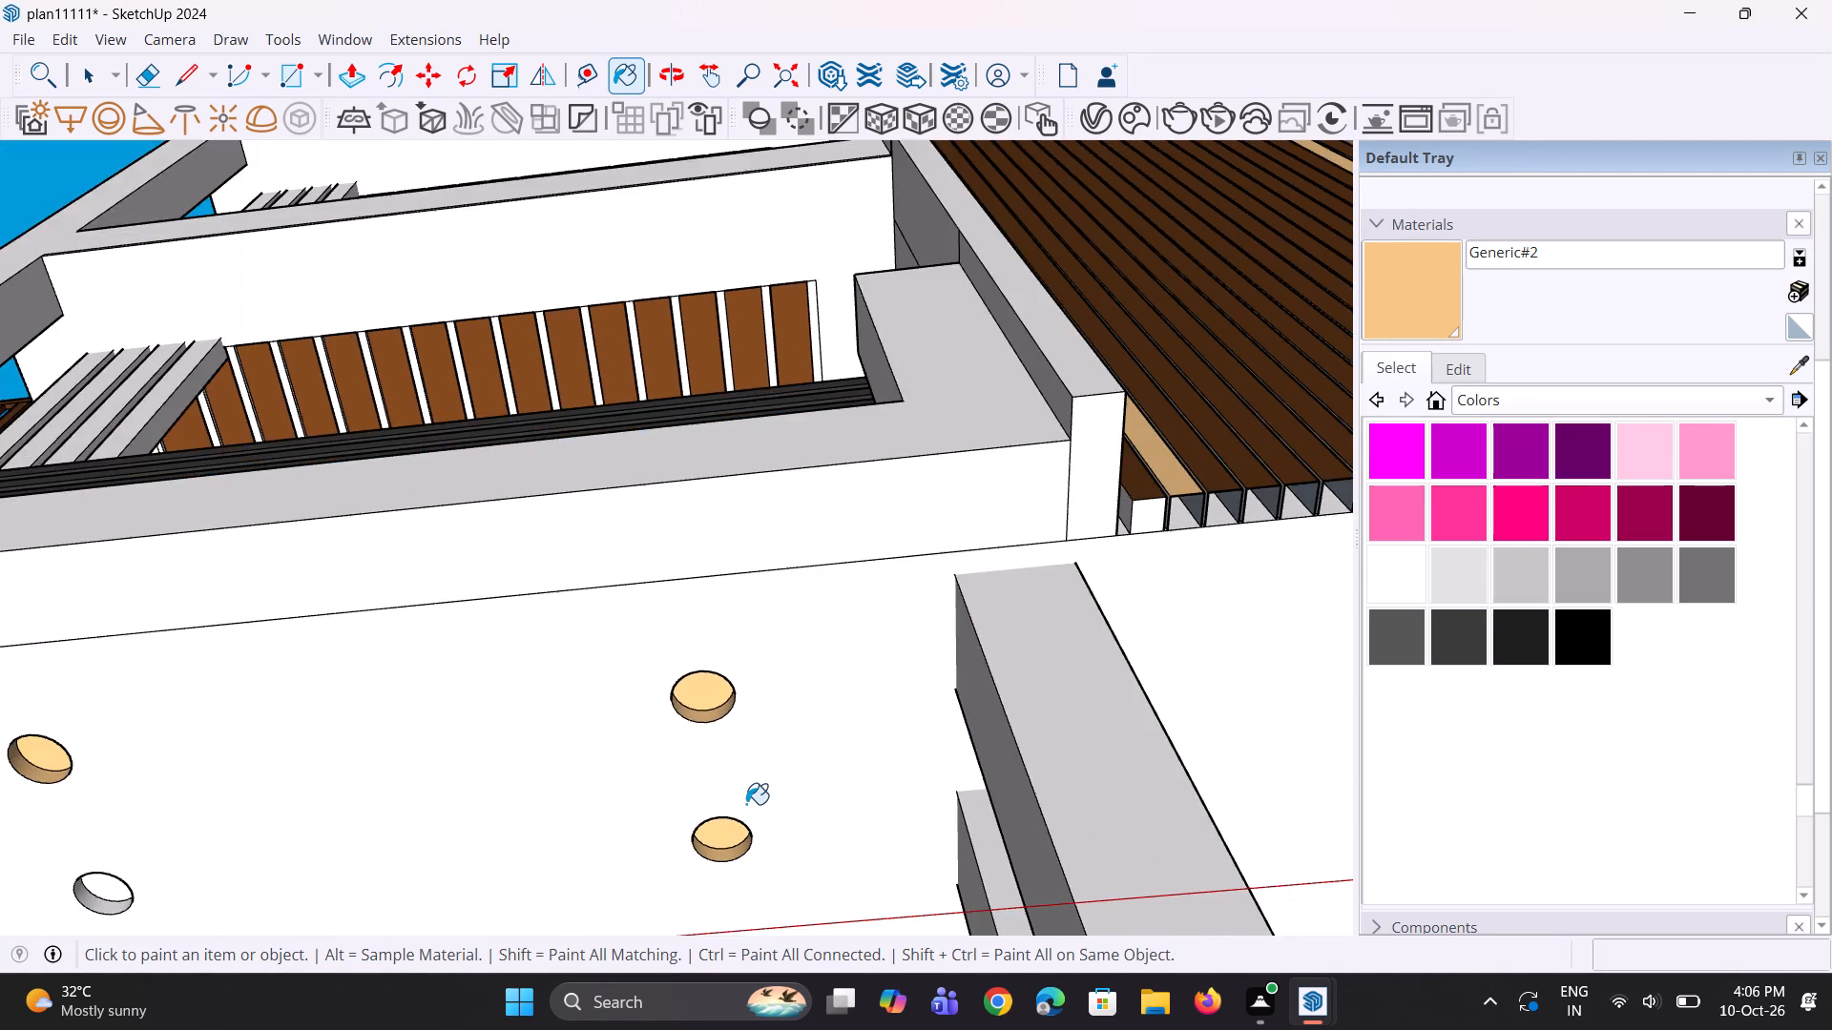
scroll(746, 804, "down", 5)
scroll(443, 885, "up", 4)
scroll(240, 878, "up", 5)
left_click(240, 875)
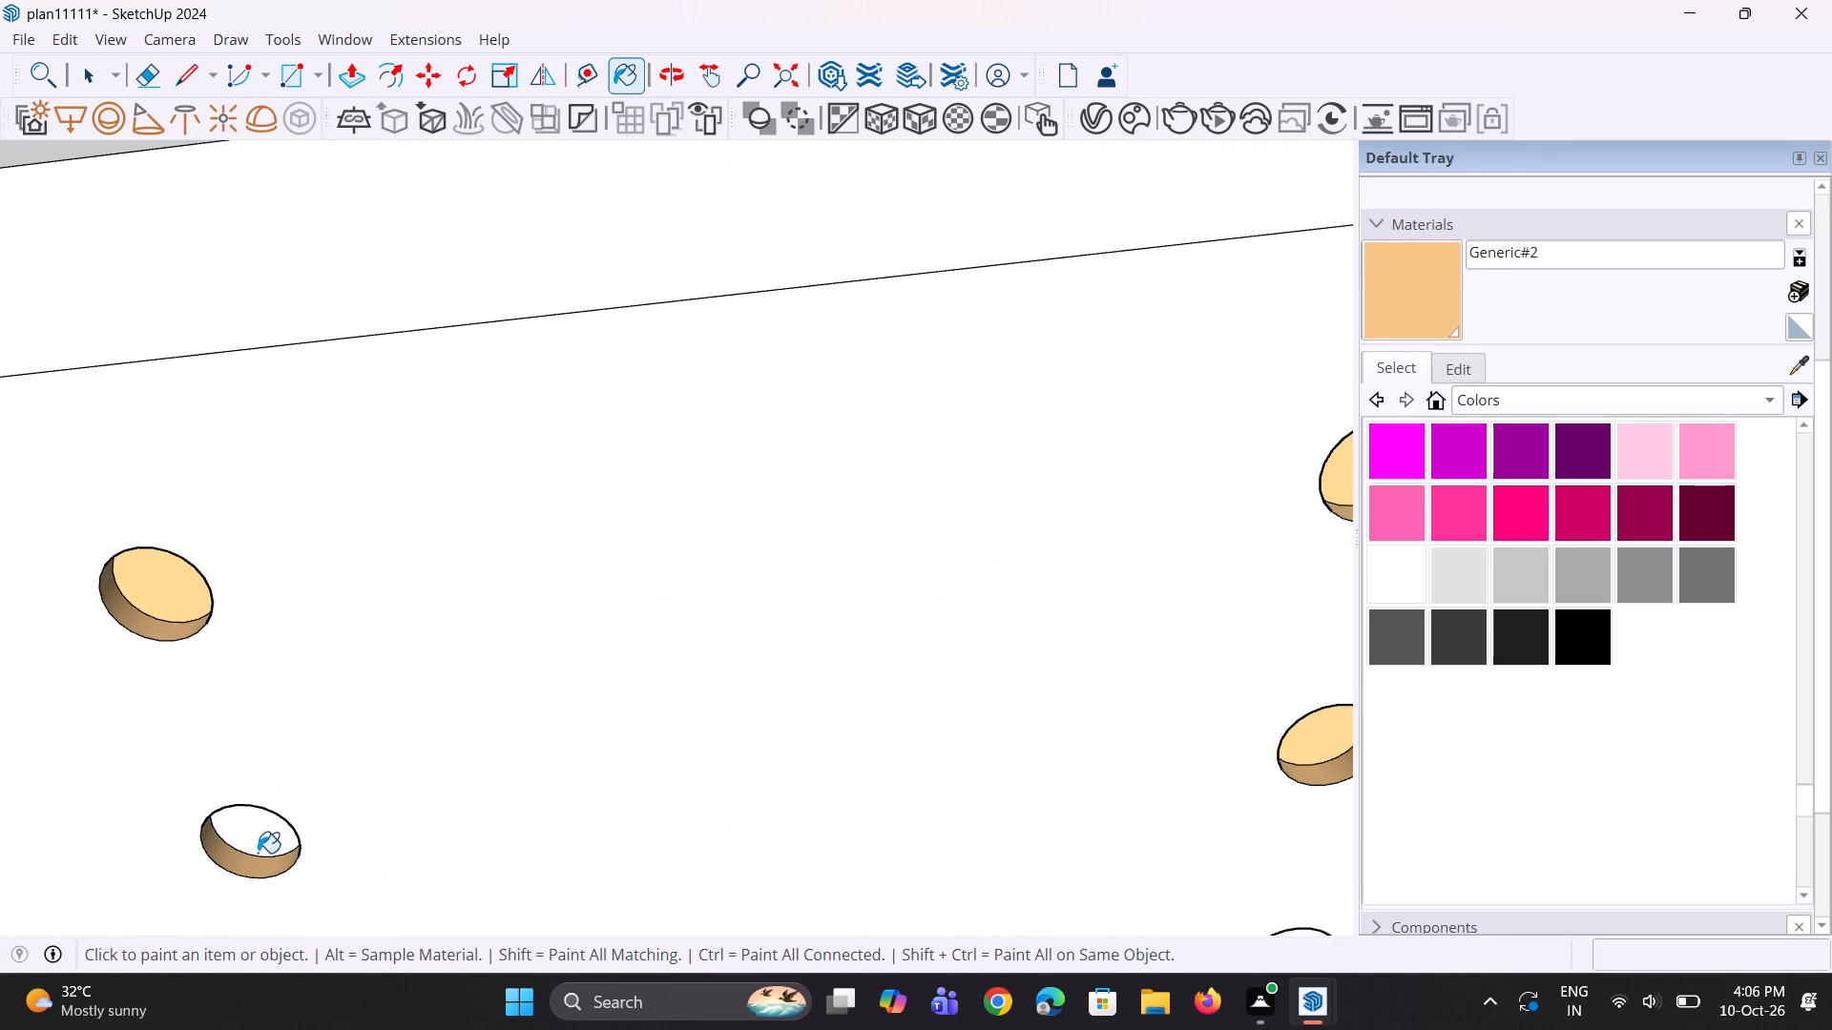
left_click(258, 853)
Paint the two innermost downlights of the row beside the pillar in the ground floor's left bay ceiling with Generic#2.
scroll(534, 778, "down", 10)
middle_click_drag(784, 752, 785, 1005)
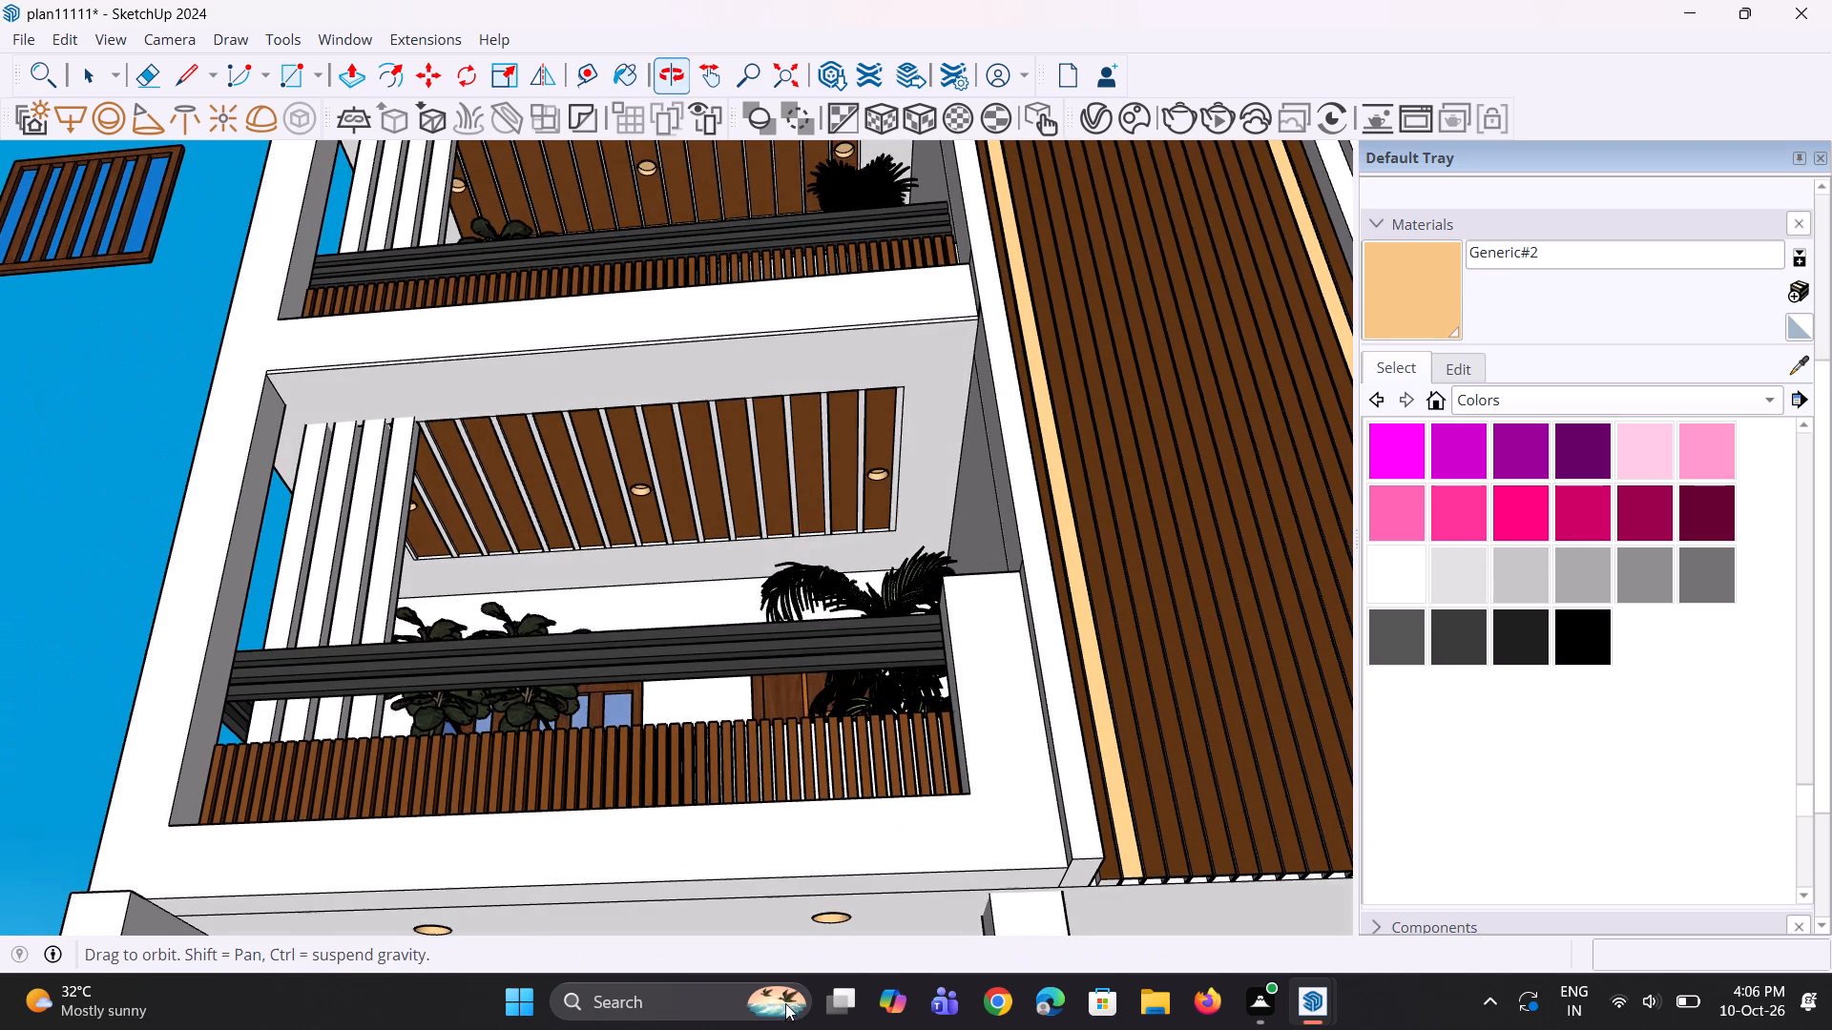
scroll(801, 614, "down", 4)
scroll(757, 450, "down", 4)
scroll(803, 633, "up", 7)
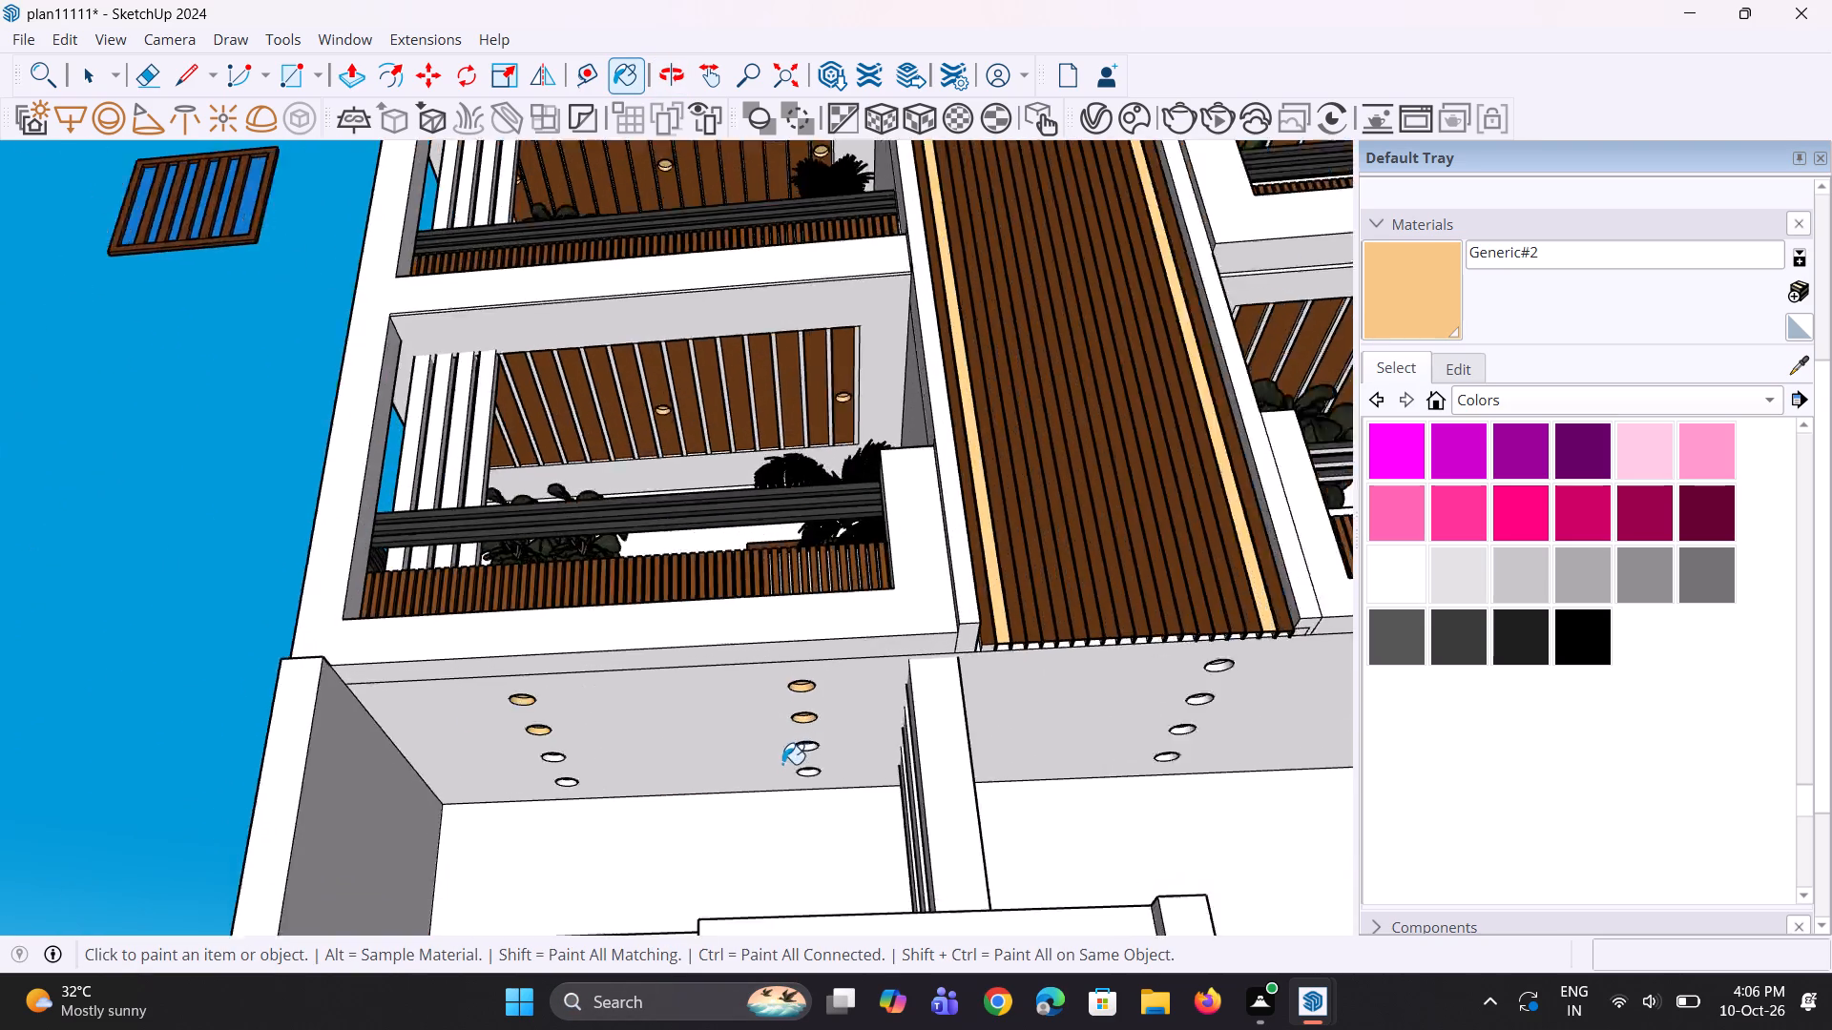
scroll(782, 764, "up", 12)
middle_click_drag(803, 795, 804, 733)
scroll(804, 733, "up", 1)
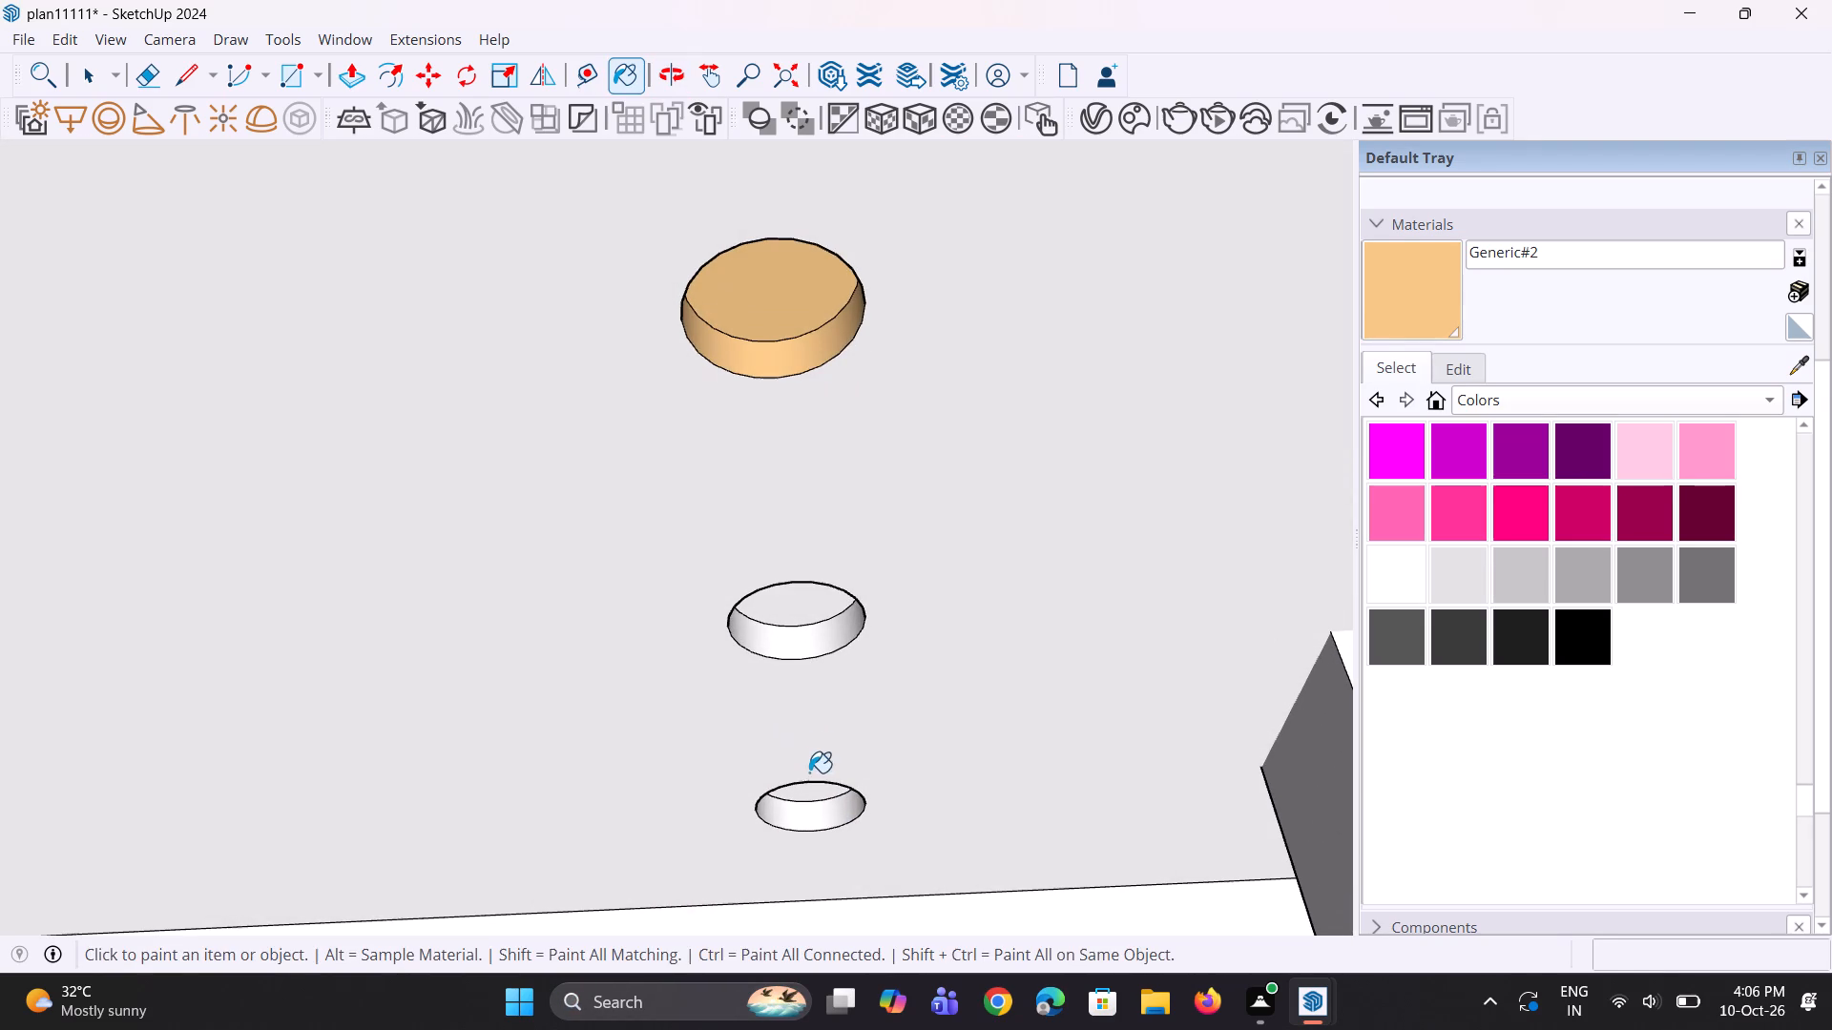
left_click(808, 796)
left_click(813, 811)
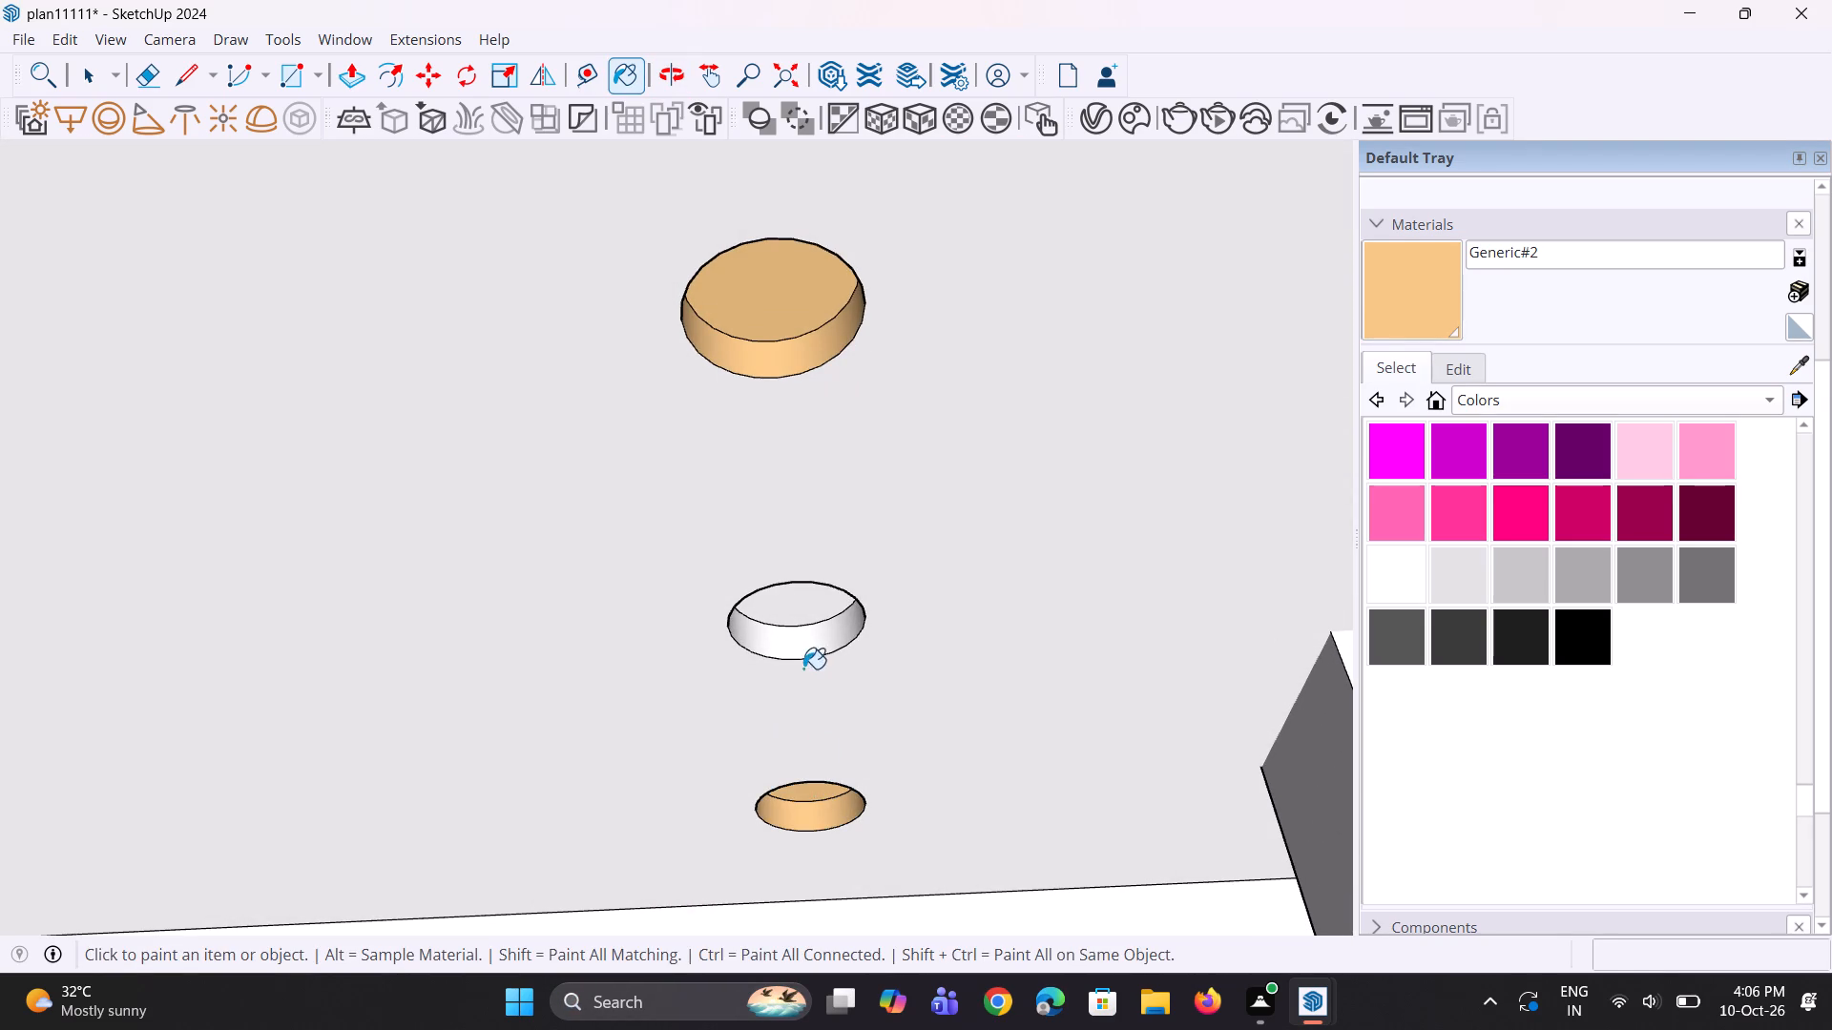
left_click(803, 652)
left_click(803, 612)
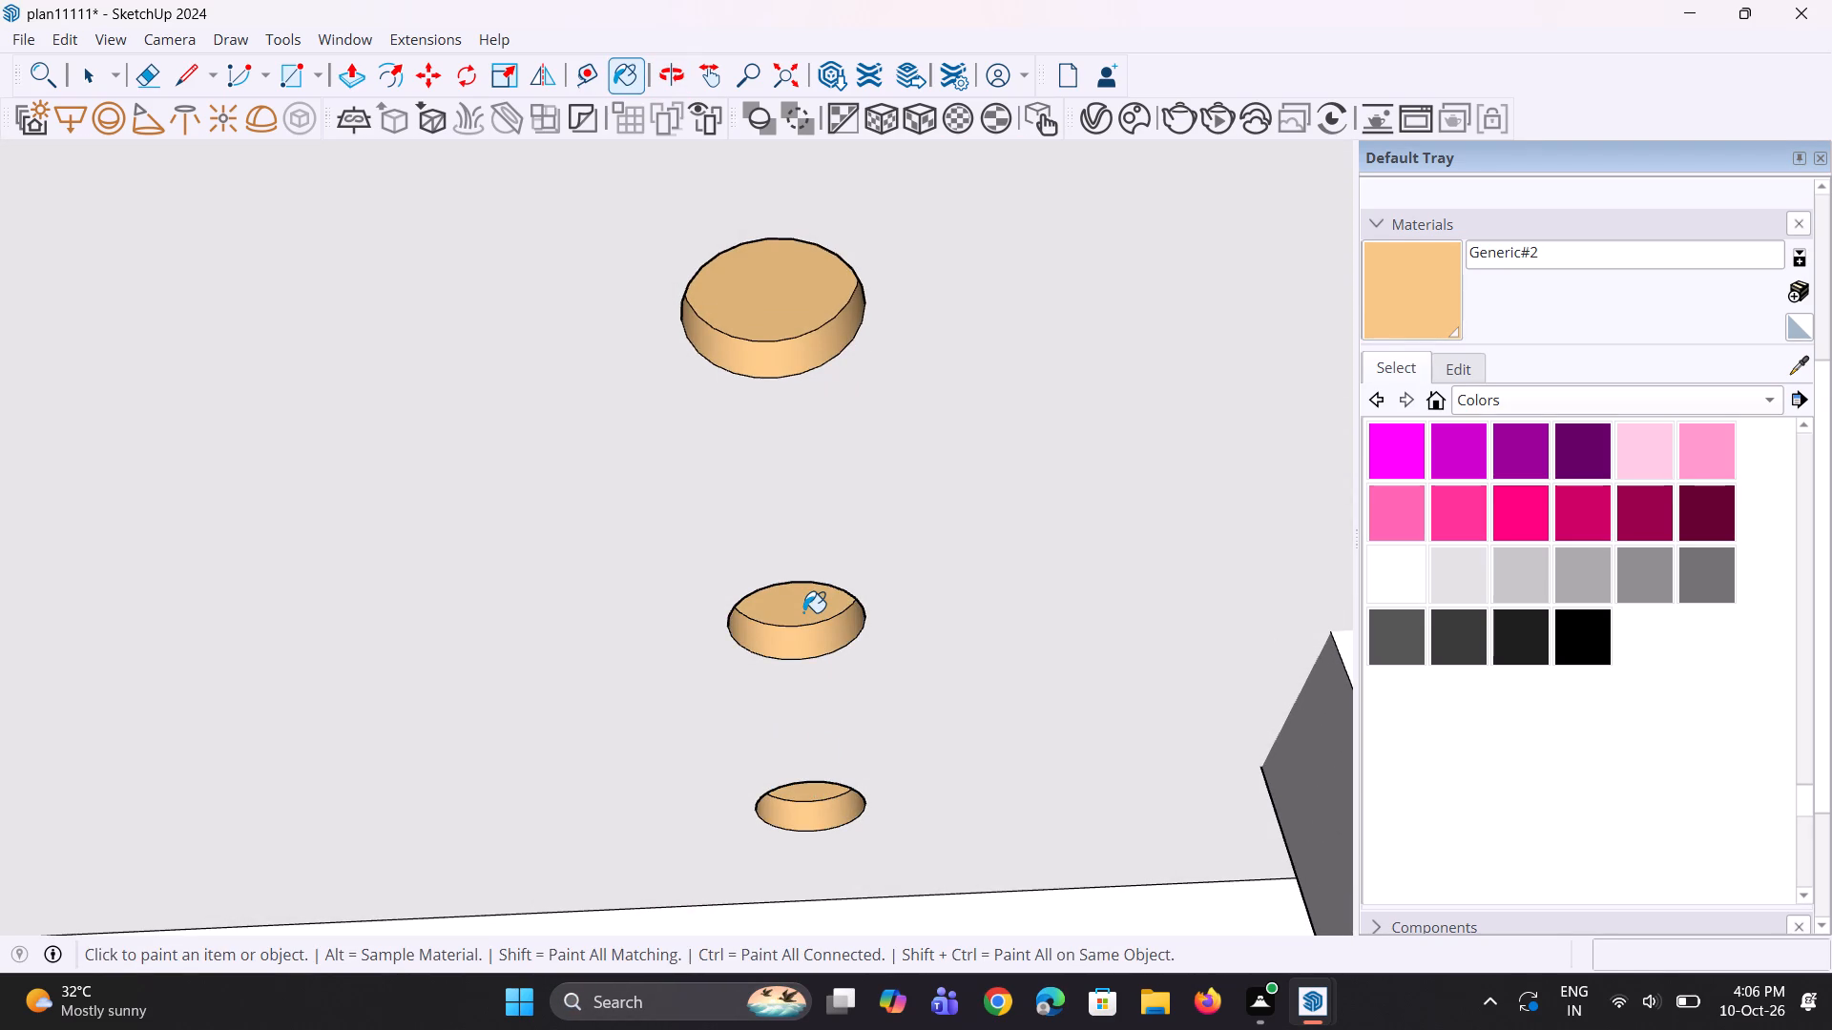
Paint the two innermost downlights of the row nearest the left outer wall in the ground-floor ceiling with Generic#2.
scroll(800, 538, "down", 4)
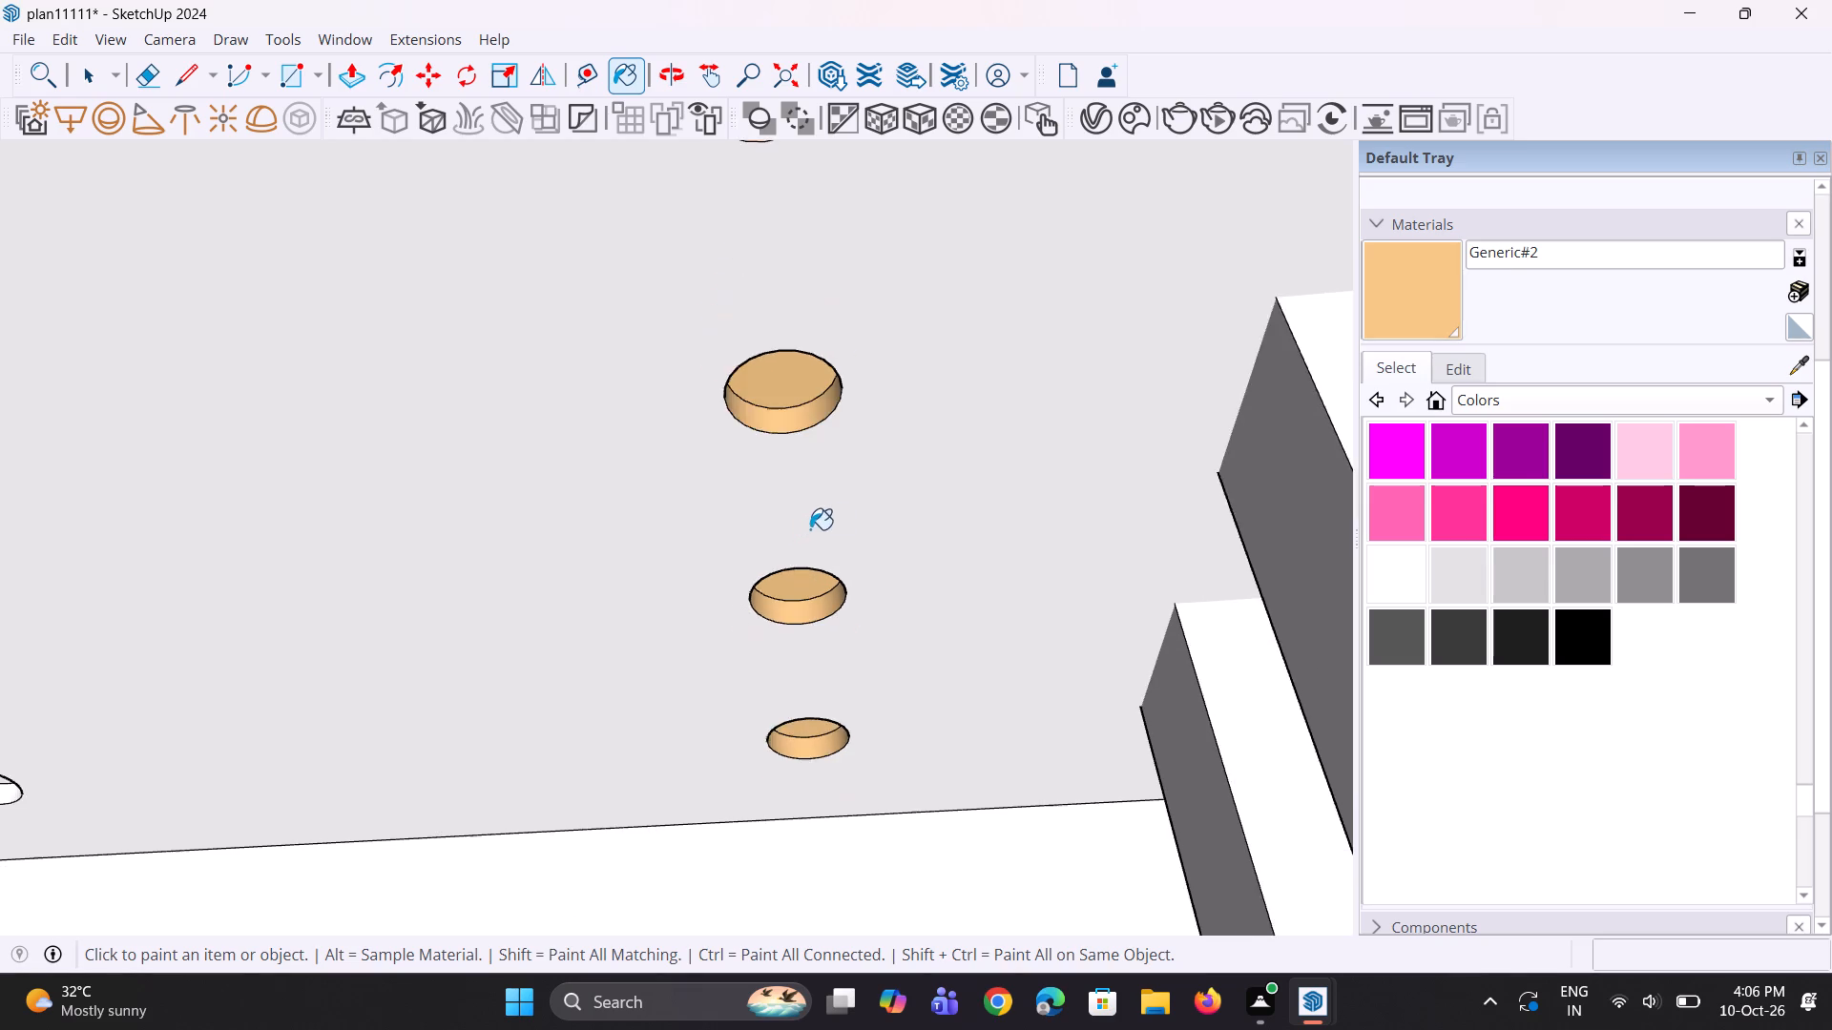
scroll(847, 524, "down", 5)
scroll(184, 619, "up", 7)
left_click(177, 619)
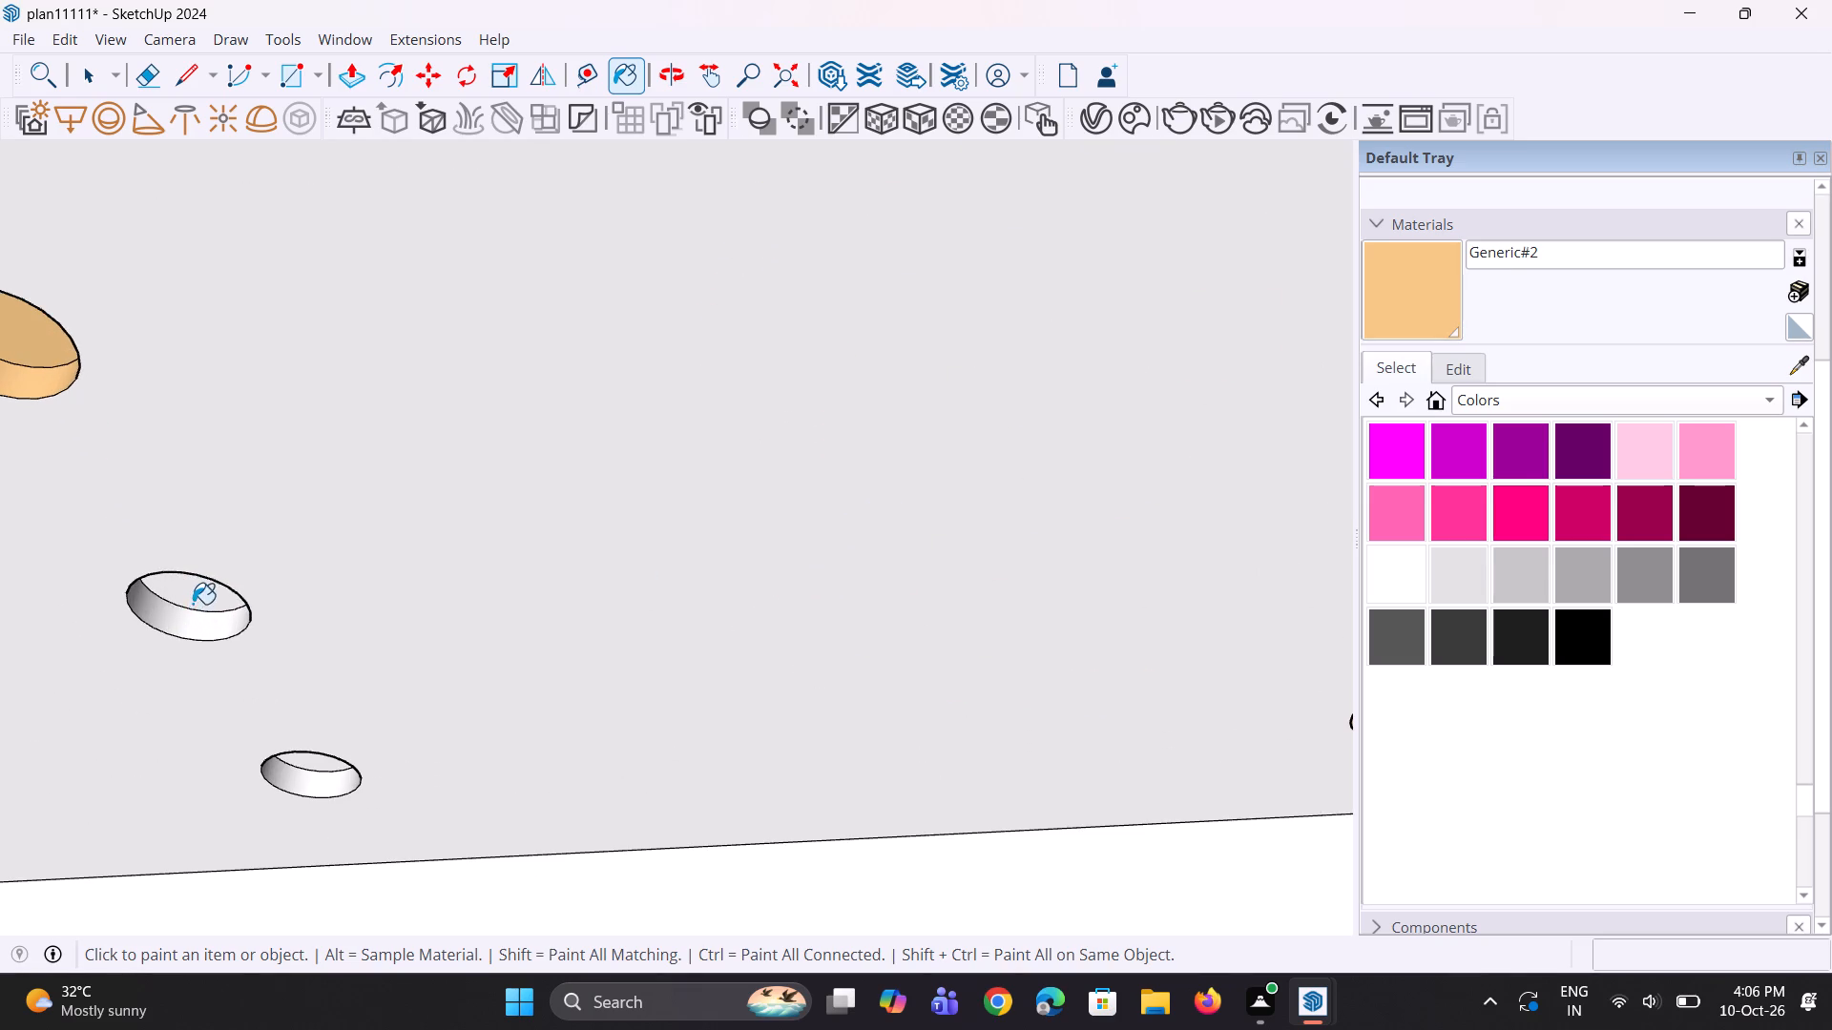
left_click(194, 600)
left_click(296, 789)
middle_click_drag(344, 785, 375, 634)
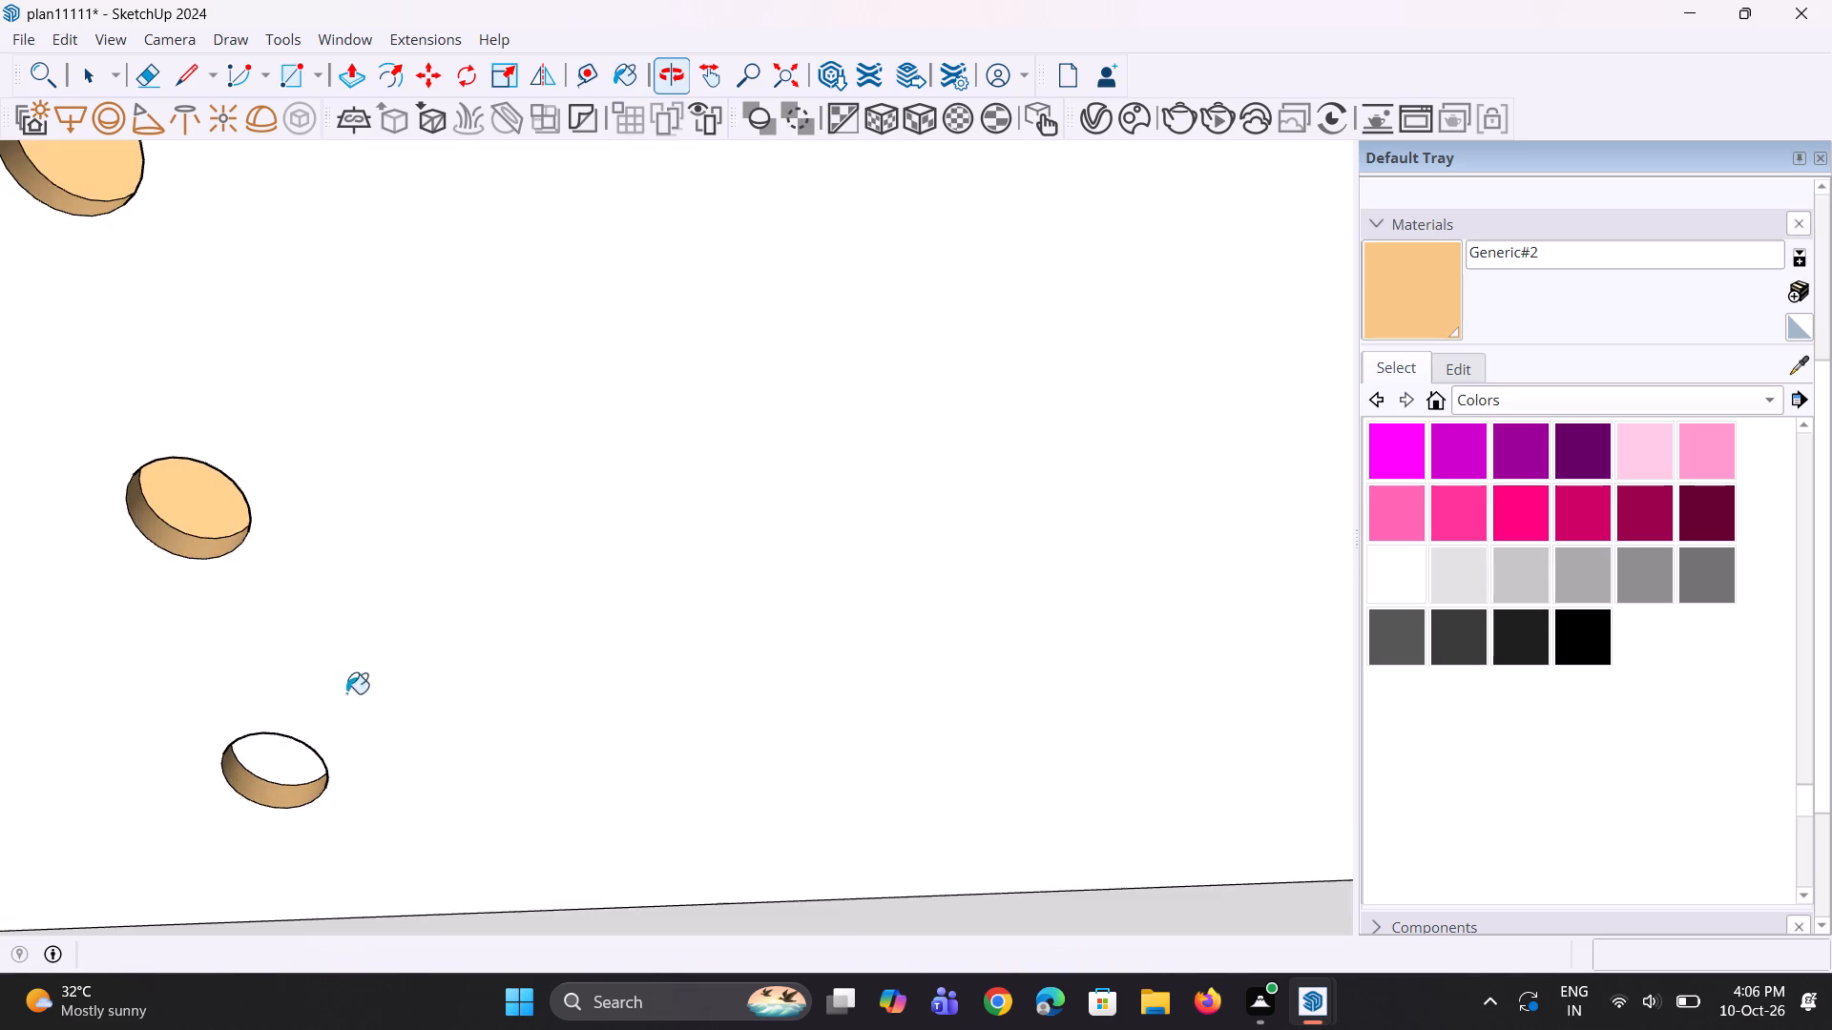
scroll(315, 737, "up", 2)
left_click(278, 772)
scroll(286, 772, "down", 14)
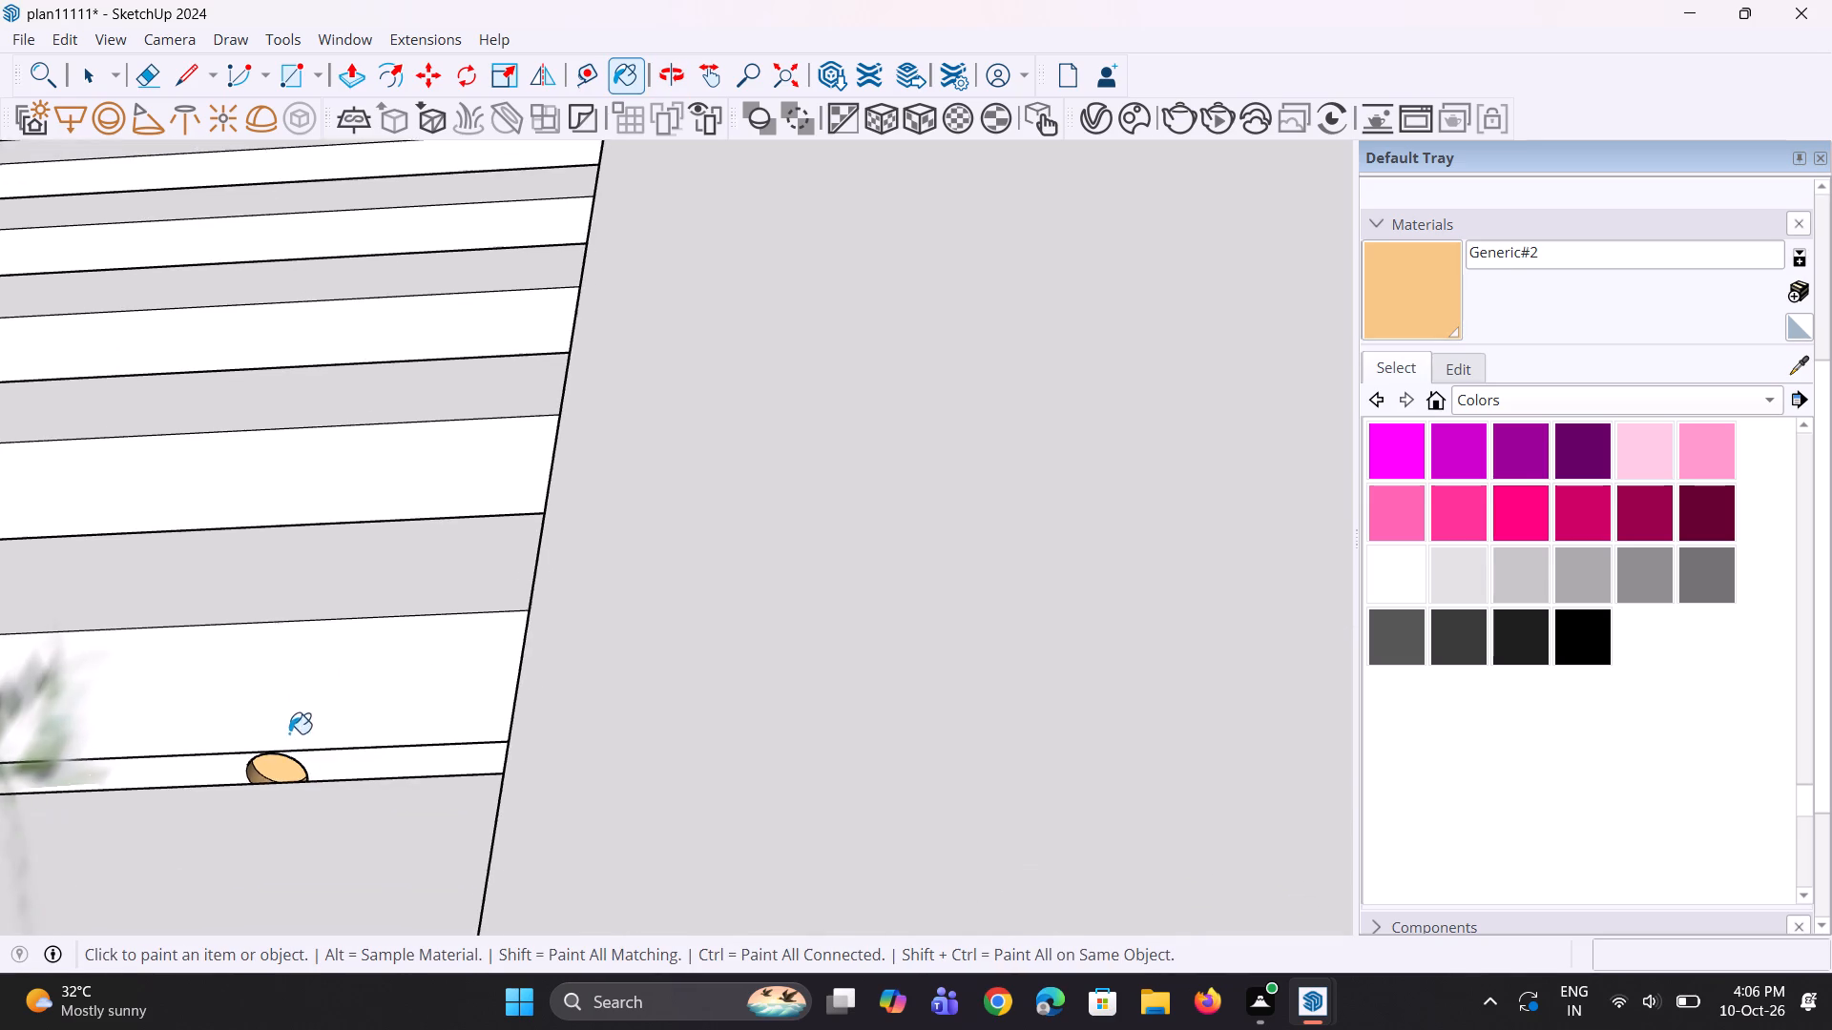
Paint the two innermost downlights of the ground-floor ceiling row behind the slat panel with Generic#2, including sides and inner faces.
left_click(782, 85)
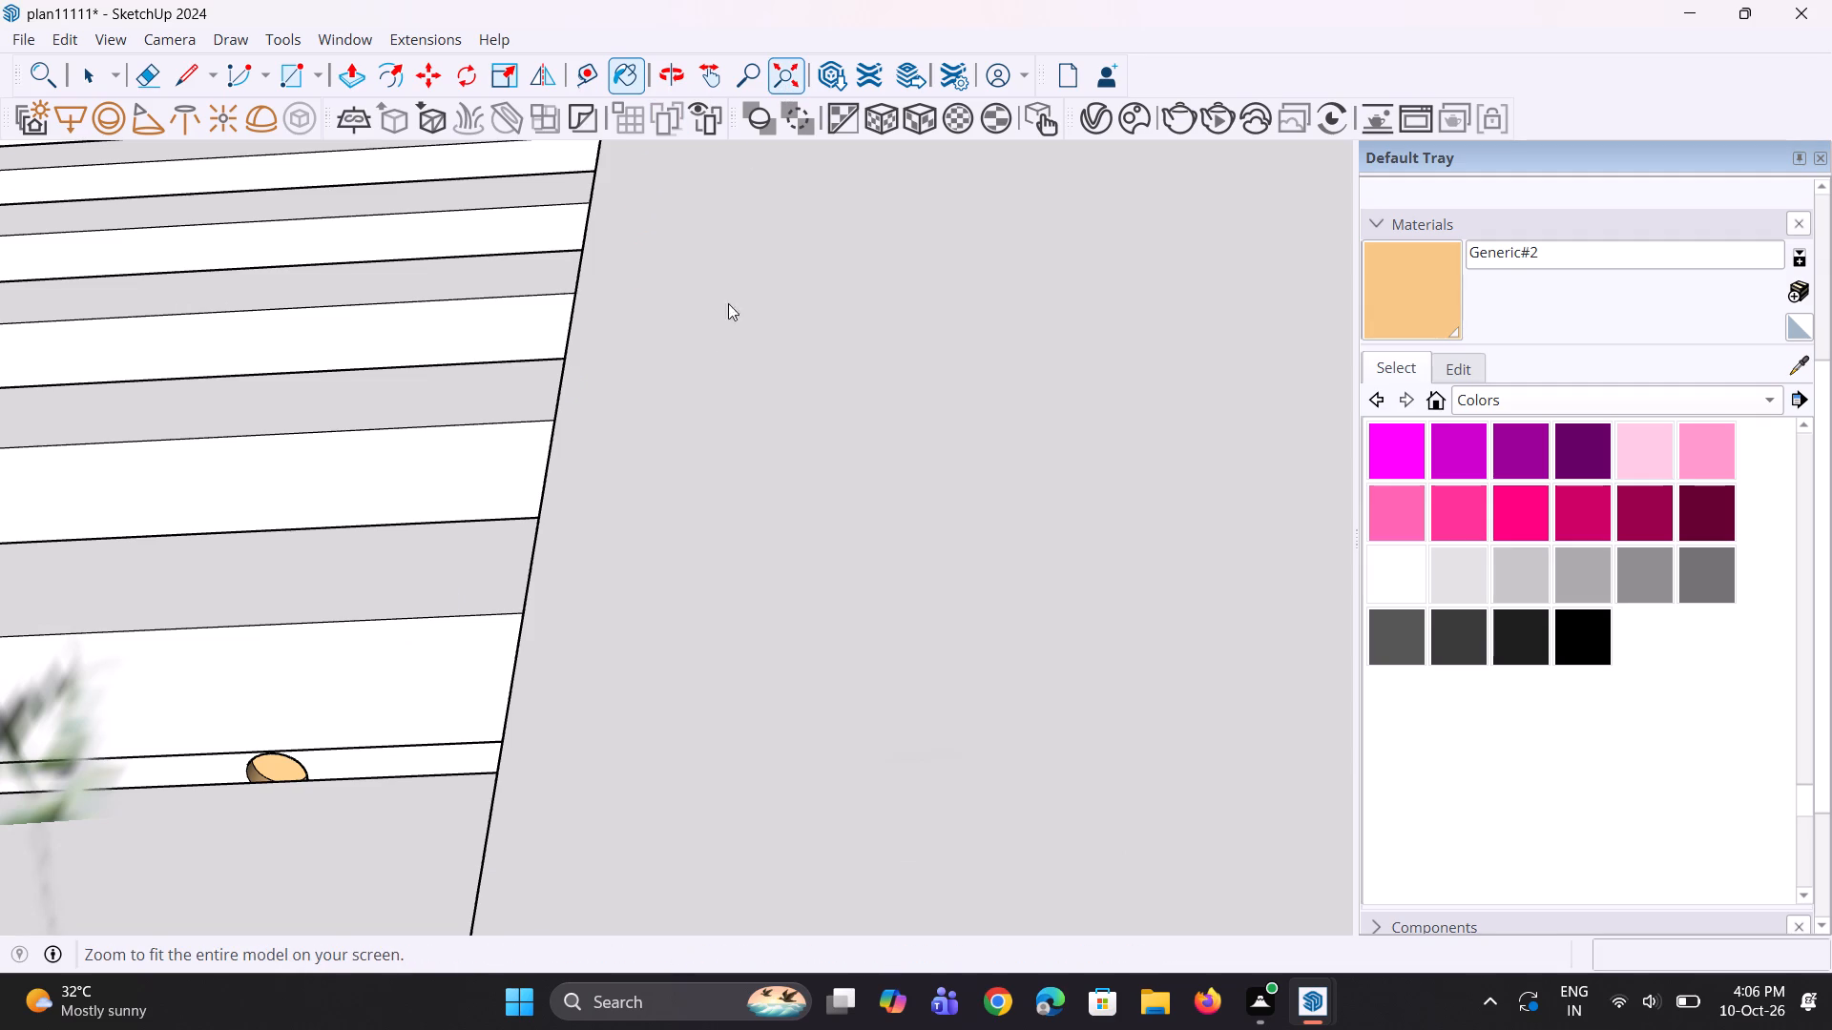
middle_click_drag(905, 500, 849, 688)
scroll(772, 466, "up", 11)
middle_click_drag(766, 627, 787, 690)
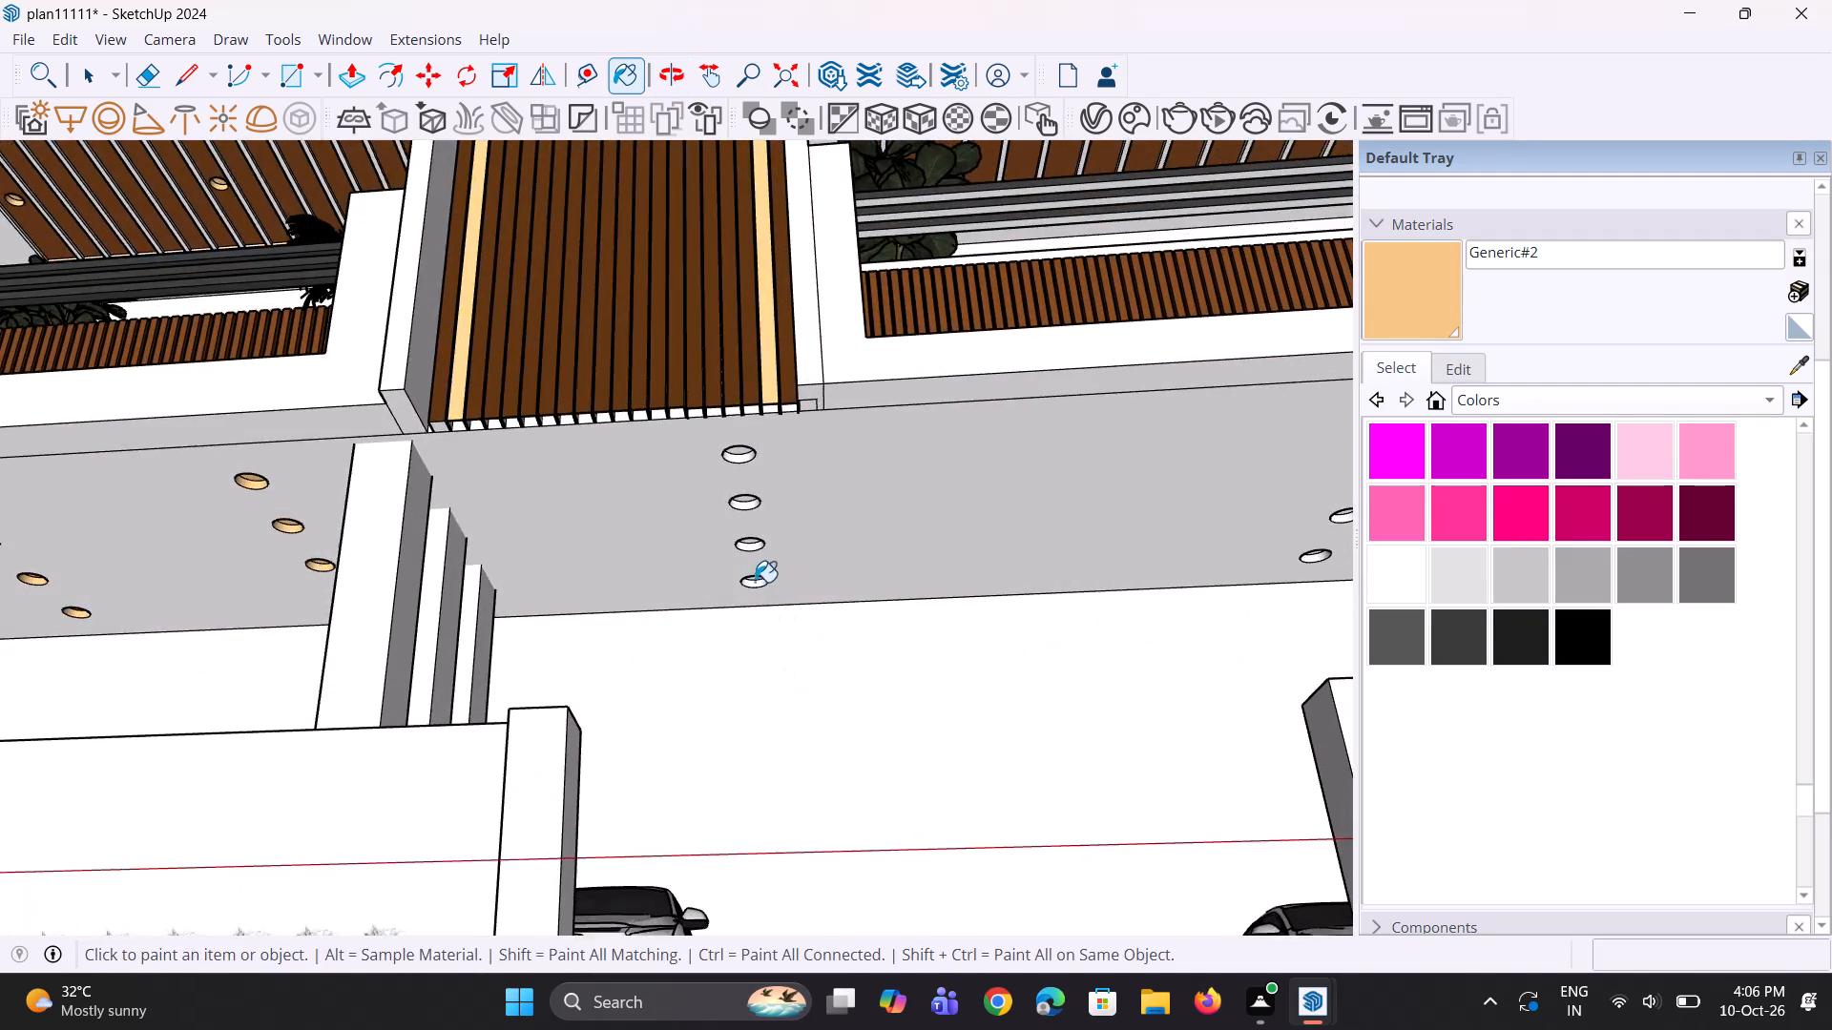
scroll(755, 581, "up", 10)
middle_click_drag(759, 599, 767, 518)
left_click(749, 588)
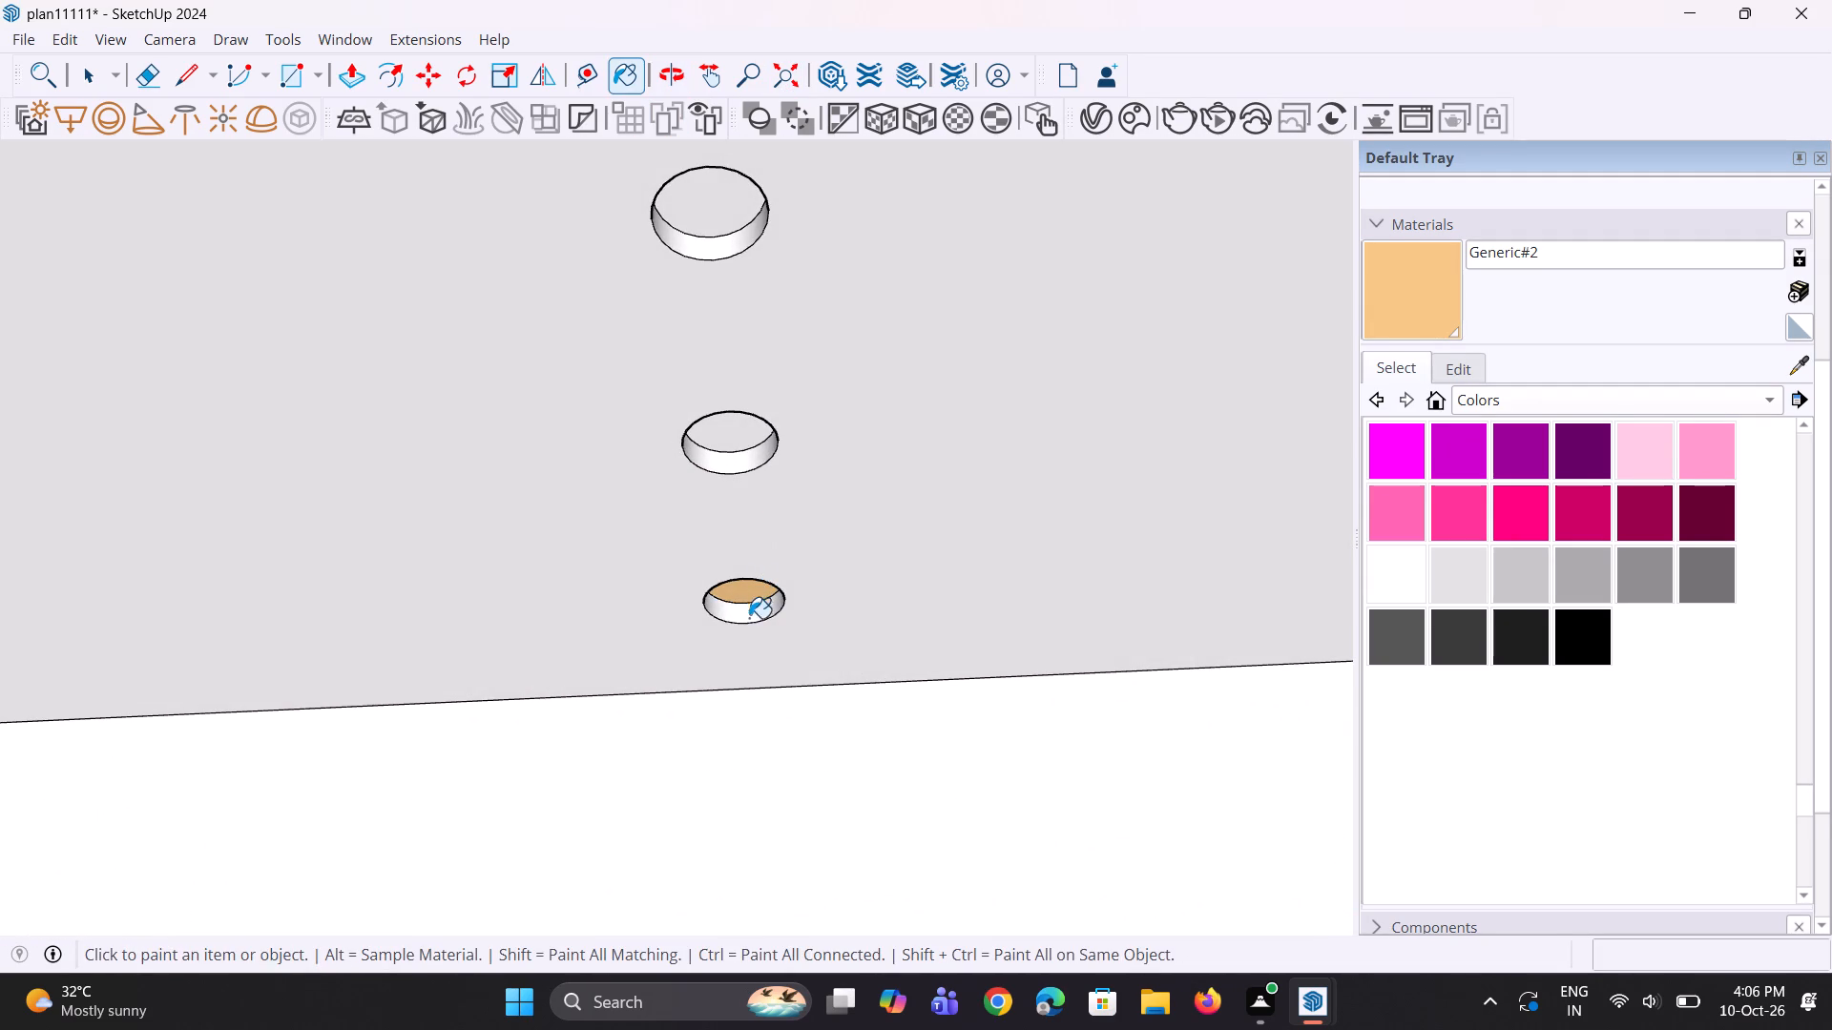
left_click(749, 626)
left_click(760, 610)
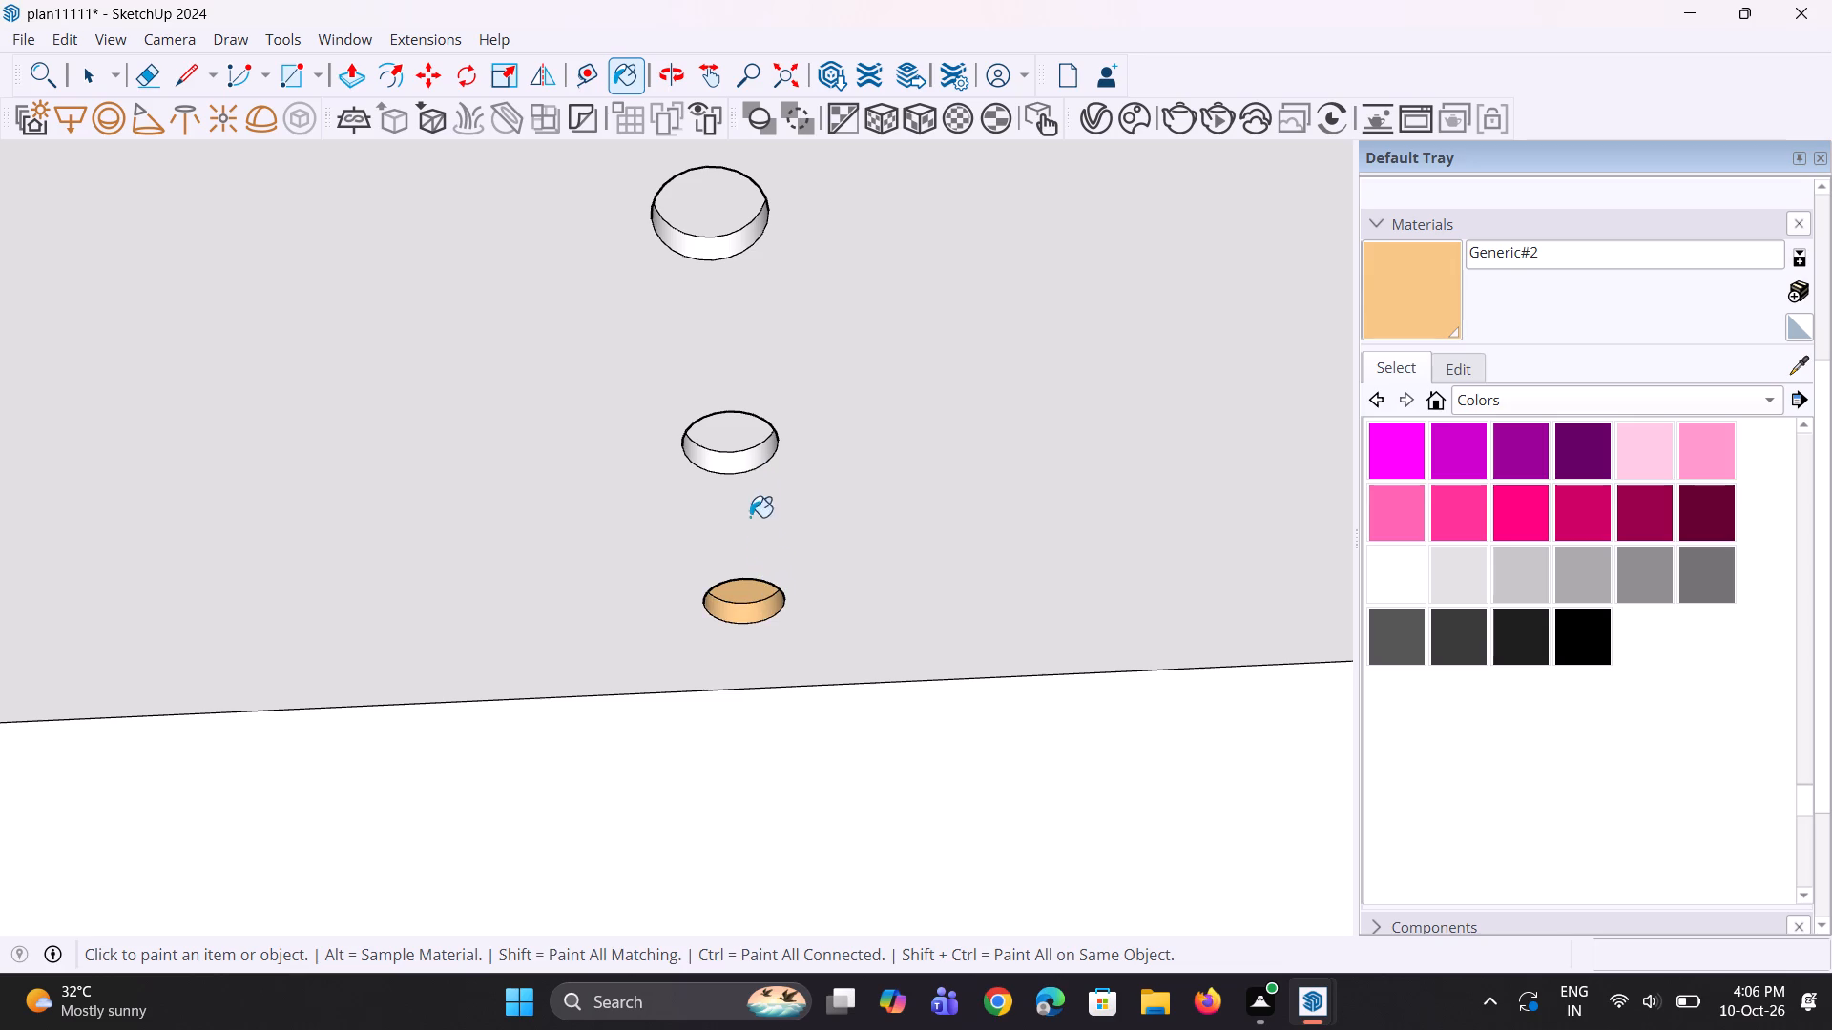
scroll(739, 459, "up", 2)
left_click(734, 433)
left_click(760, 463)
Paint the two outermost downlights of the ground-floor row behind the slat panel with Generic#2, undoing the accidental ceiling fill.
scroll(774, 558, "down", 3)
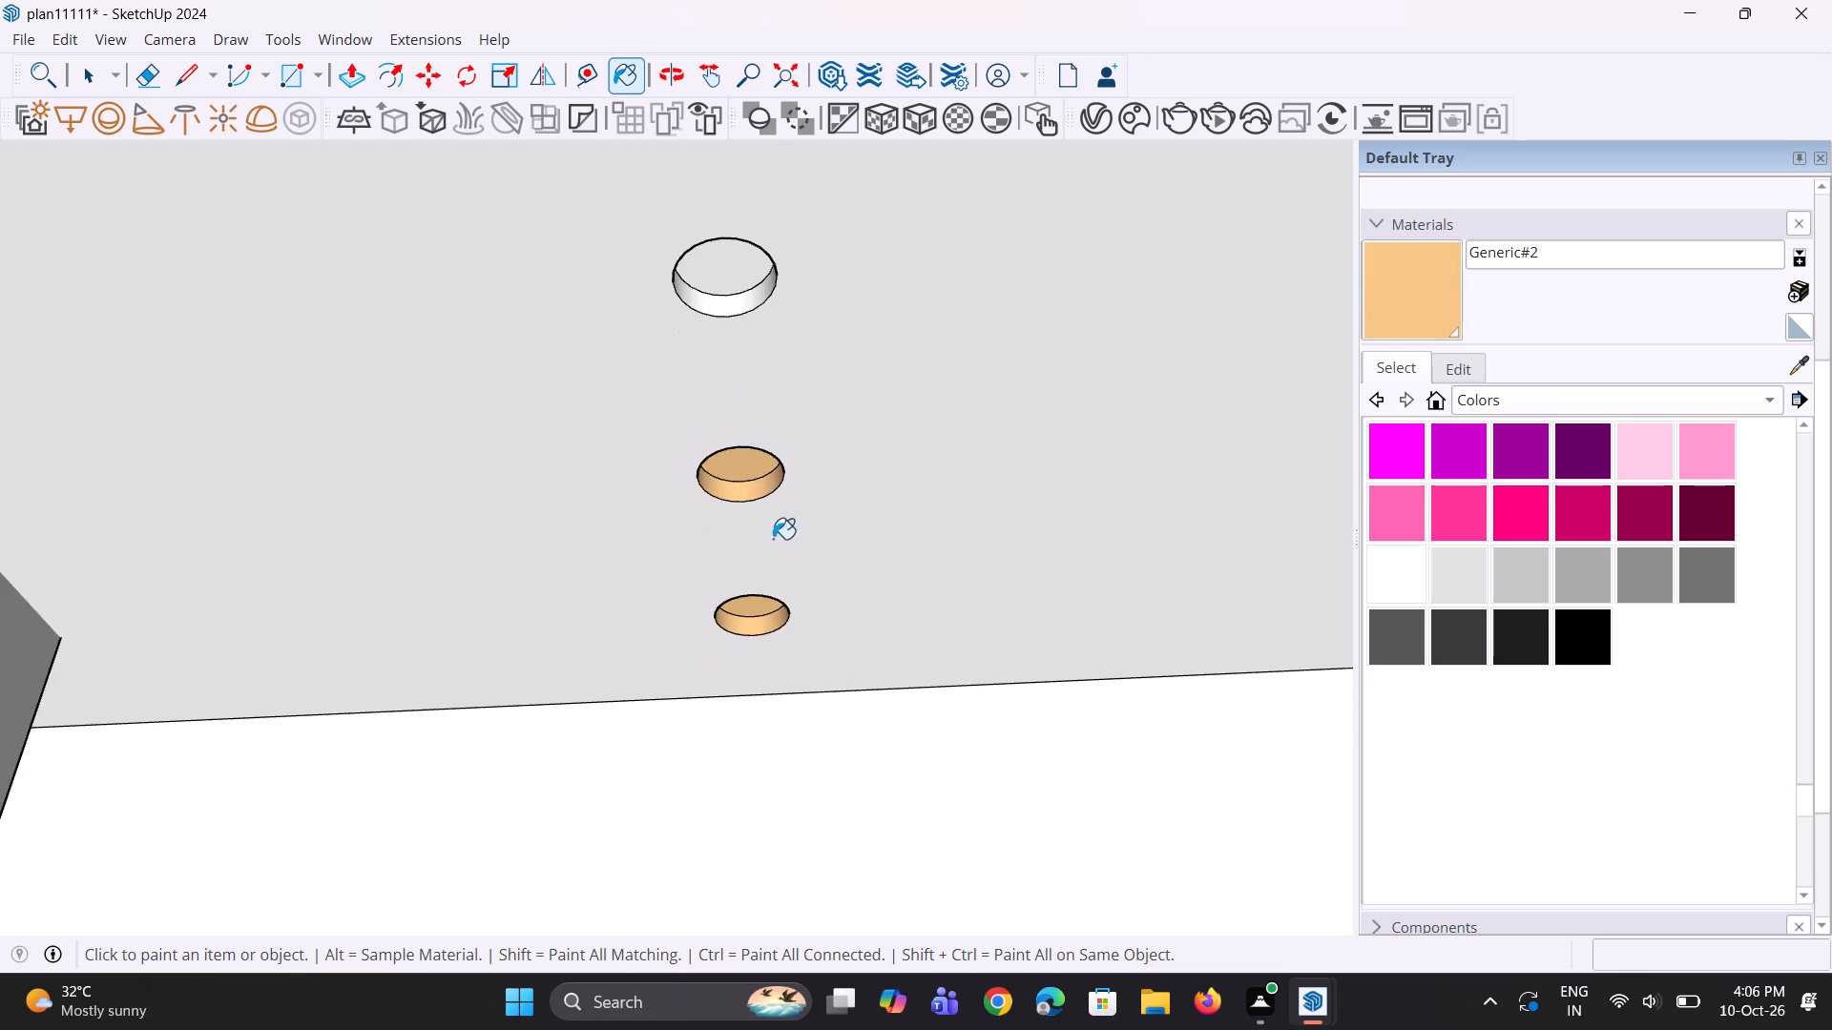
scroll(693, 258, "up", 2)
left_click(726, 291)
left_click(757, 328)
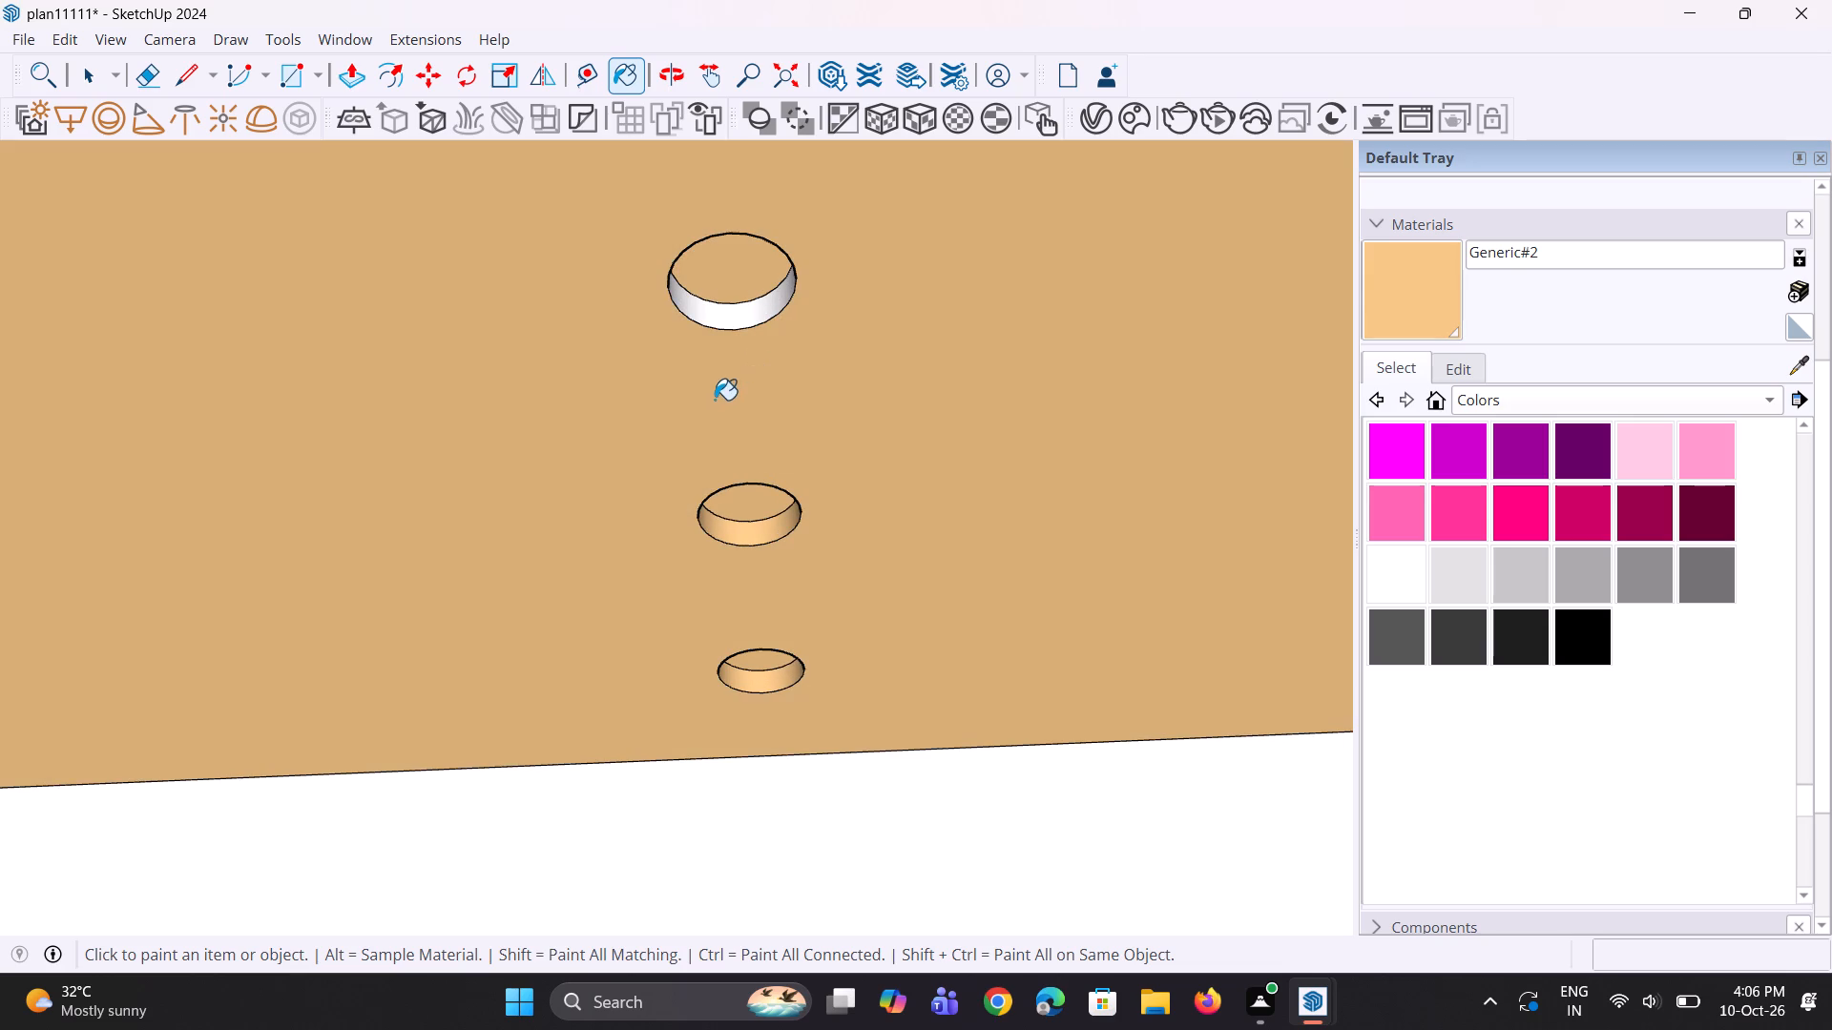
key("ctrl+z")
left_click(724, 313)
scroll(697, 481, "down", 4)
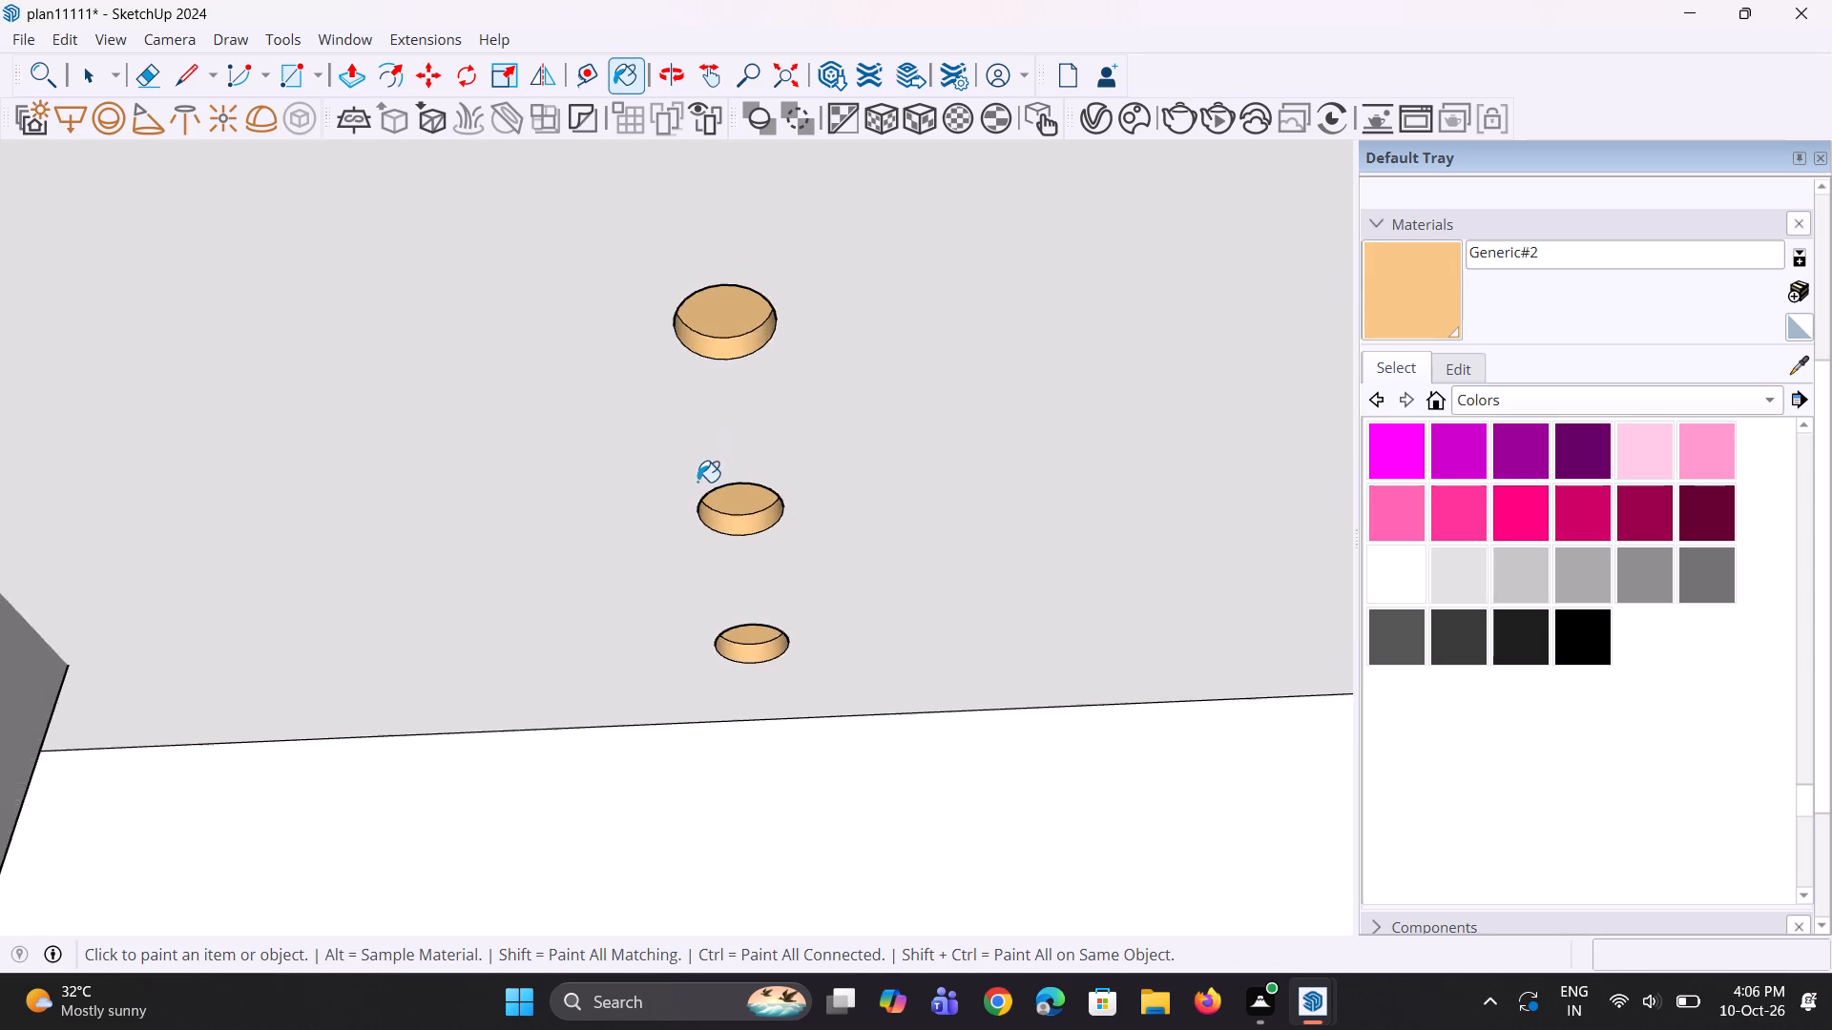
scroll(697, 482, "down", 9)
scroll(725, 347, "up", 1)
middle_click_drag(725, 347, 717, 313)
scroll(685, 310, "up", 7)
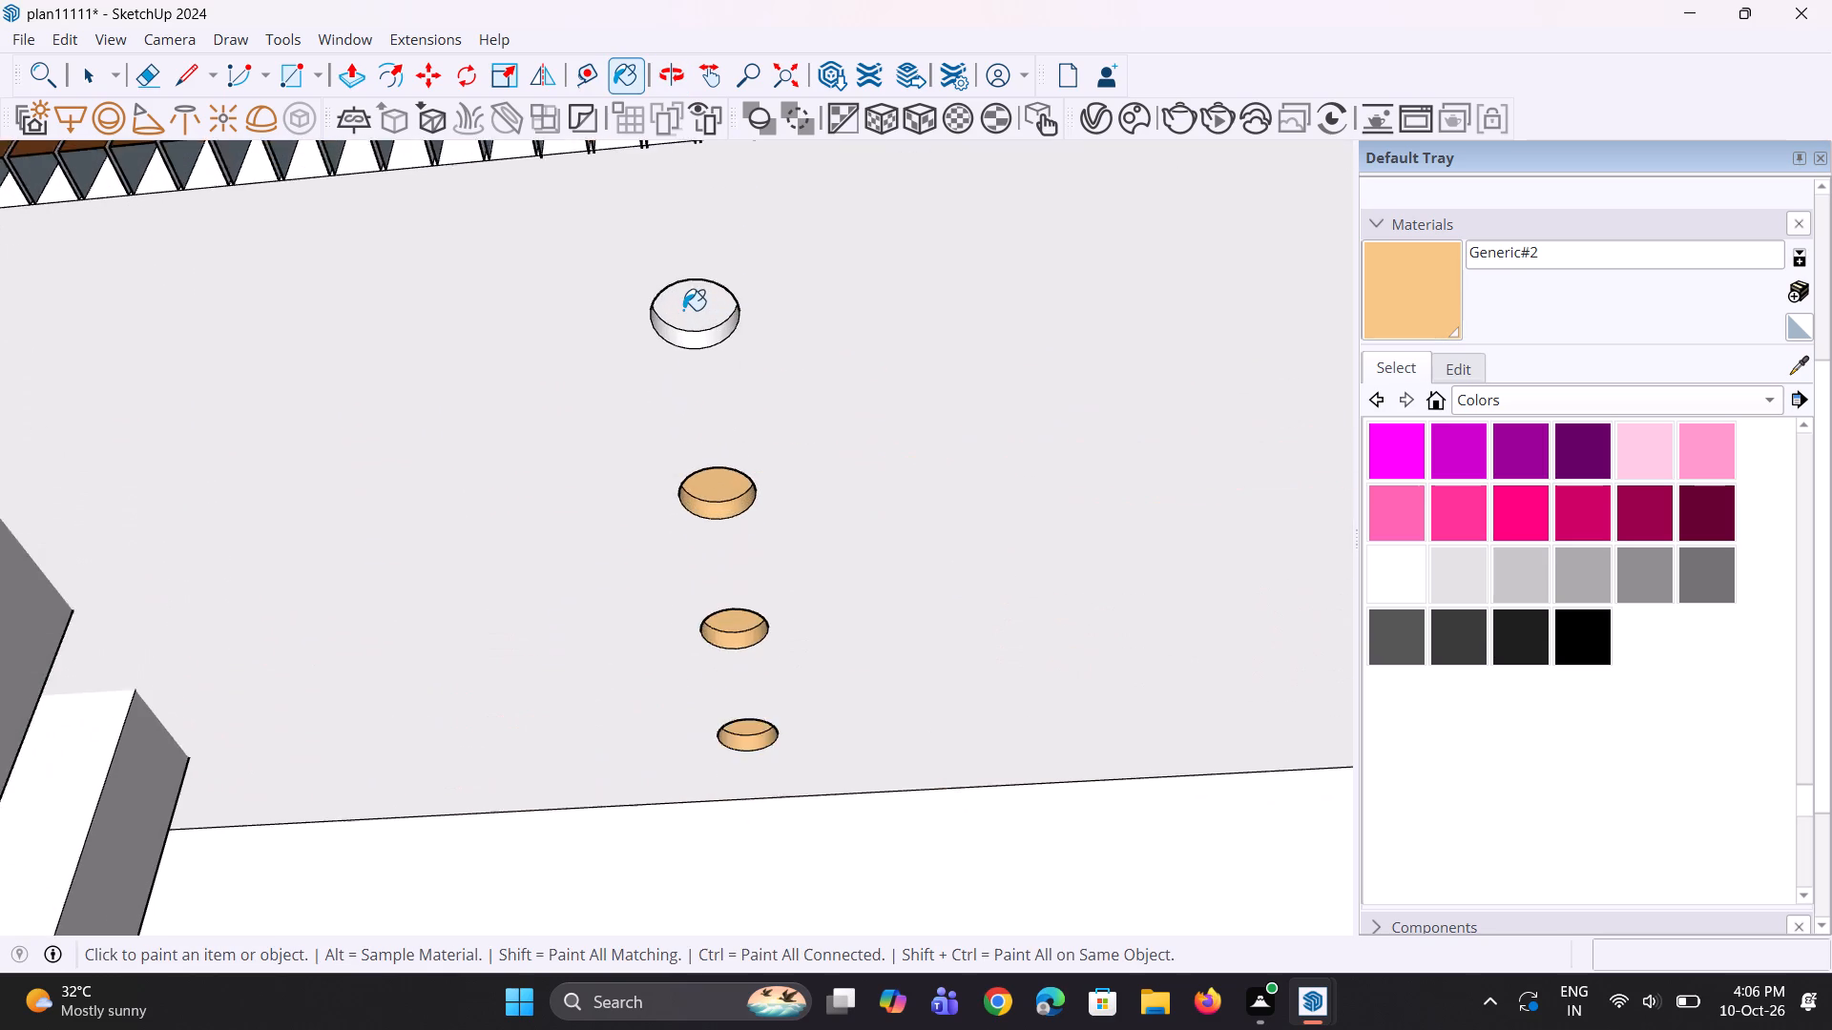
left_click(683, 310)
left_click(684, 343)
Paint the sides and inner faces of the two outermost downlights in the ground-floor ceiling's far right row with Generic#2.
scroll(611, 469, "down", 4)
scroll(382, 490, "down", 7)
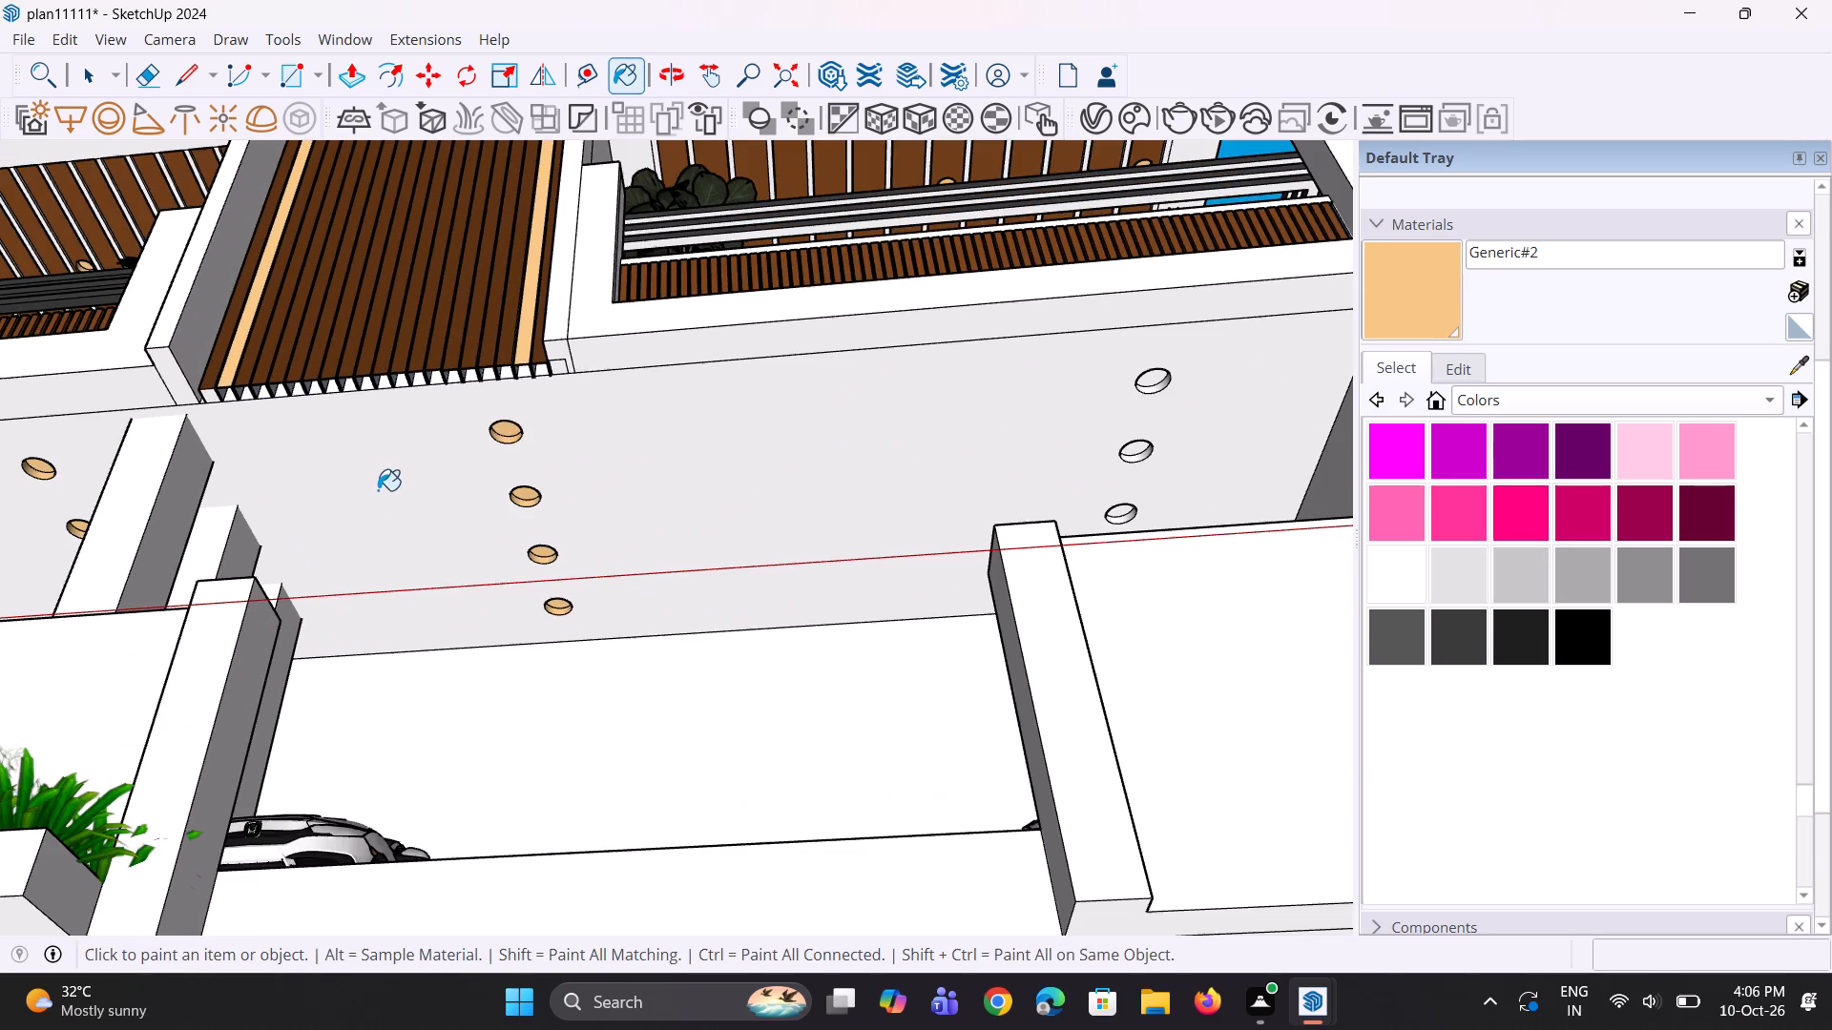
scroll(1157, 381, "up", 10)
left_click(1165, 384)
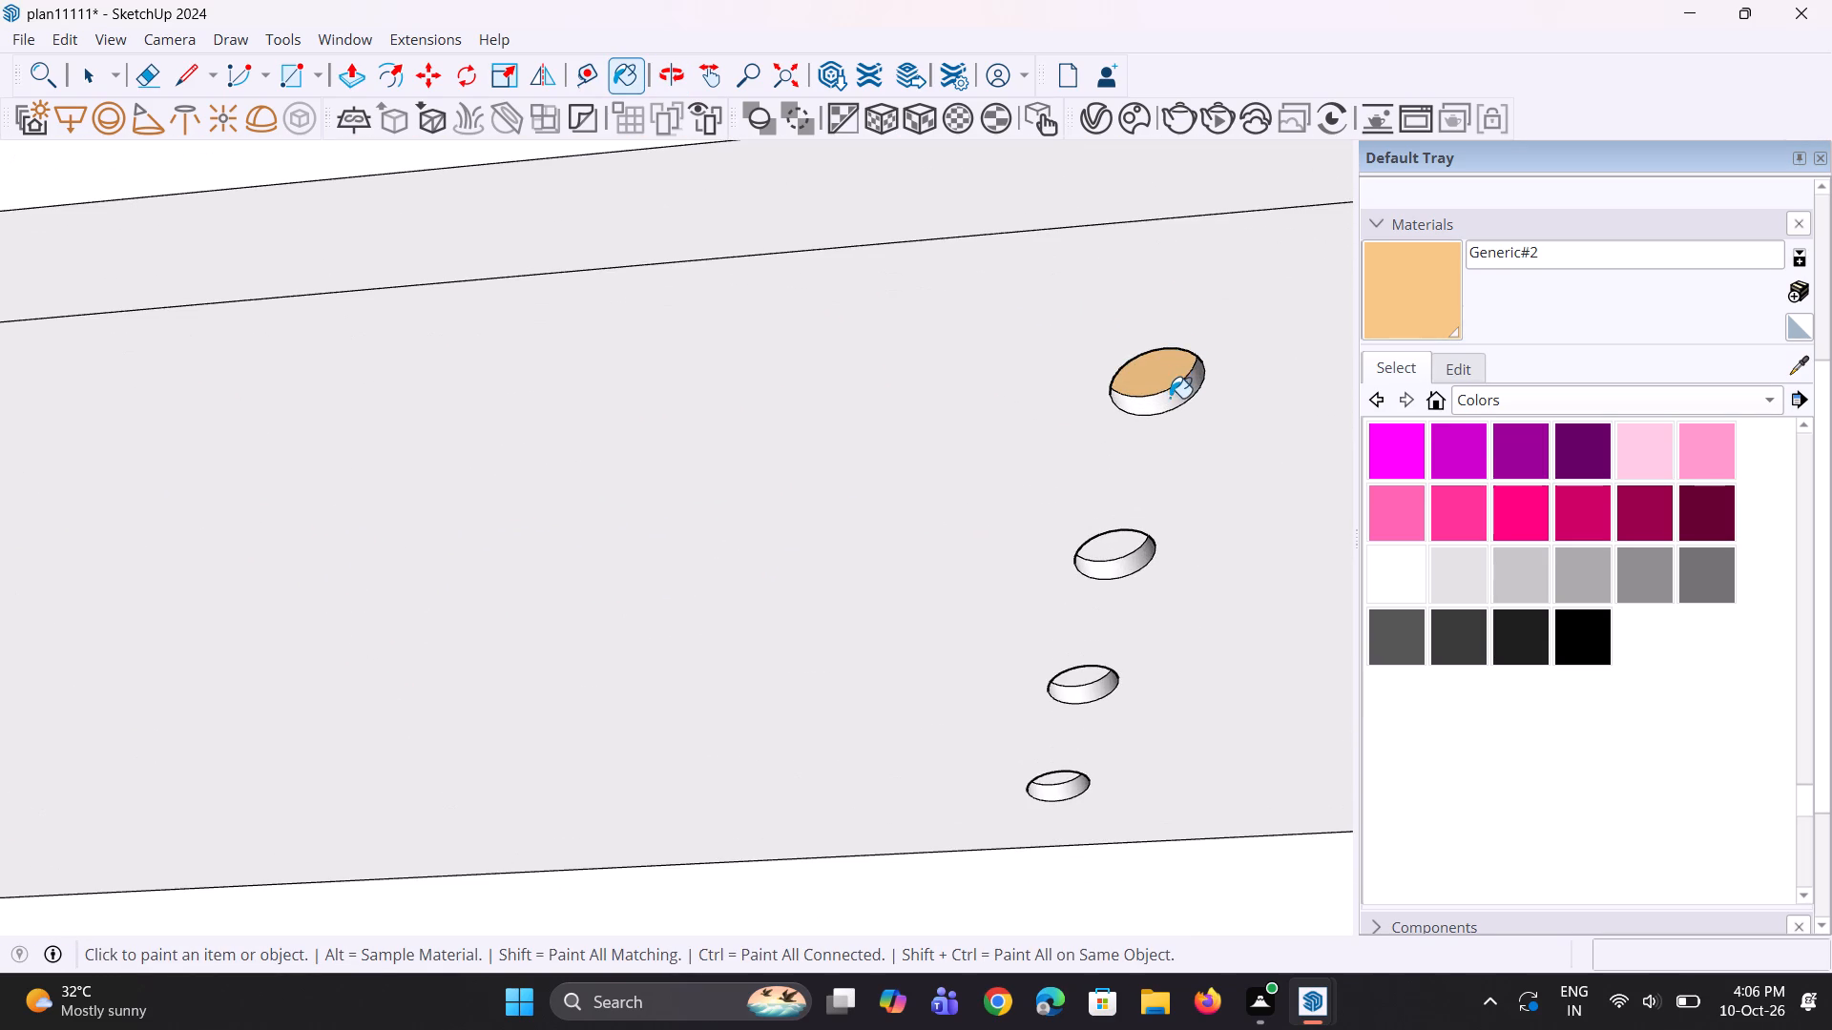
left_click(1170, 400)
scroll(1074, 554, "up", 3)
left_click(1108, 550)
left_click(1126, 582)
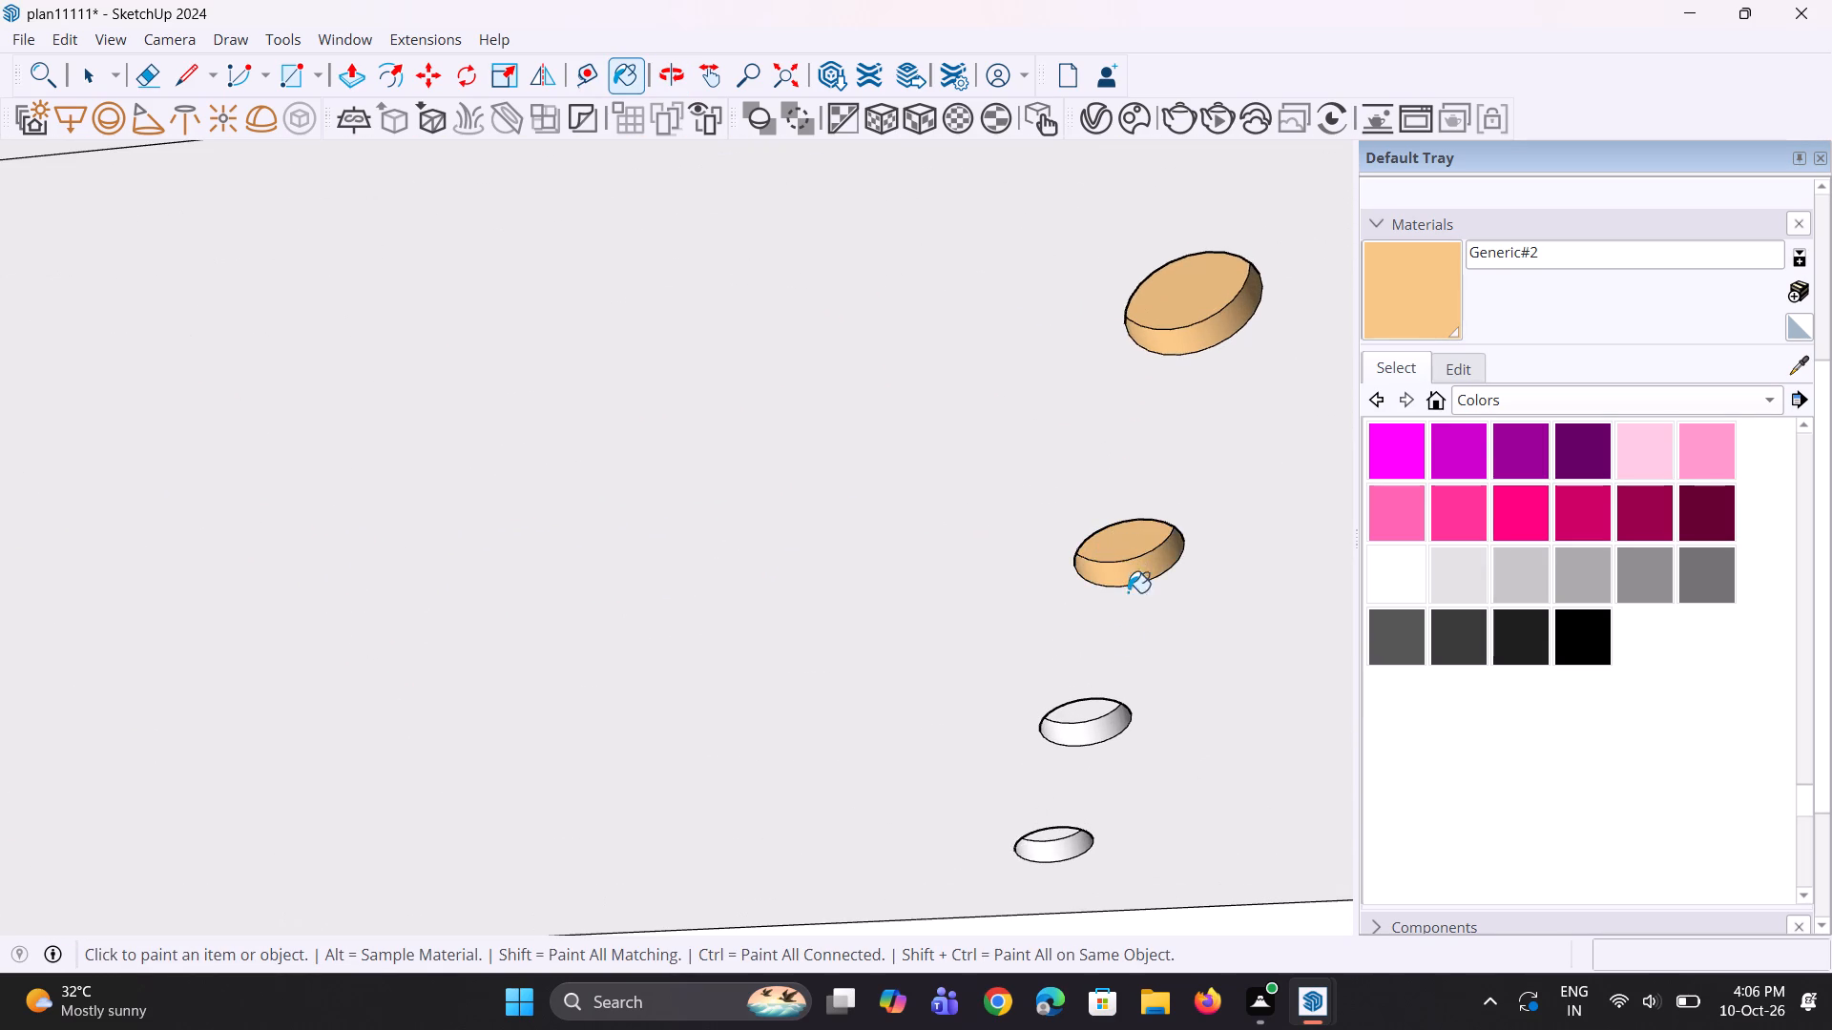
Paint the sides and inner faces of the two innermost downlights in the ground-floor ceiling's far right row with Generic#2.
scroll(1027, 752, "up", 3)
left_click(1098, 706)
left_click(1101, 725)
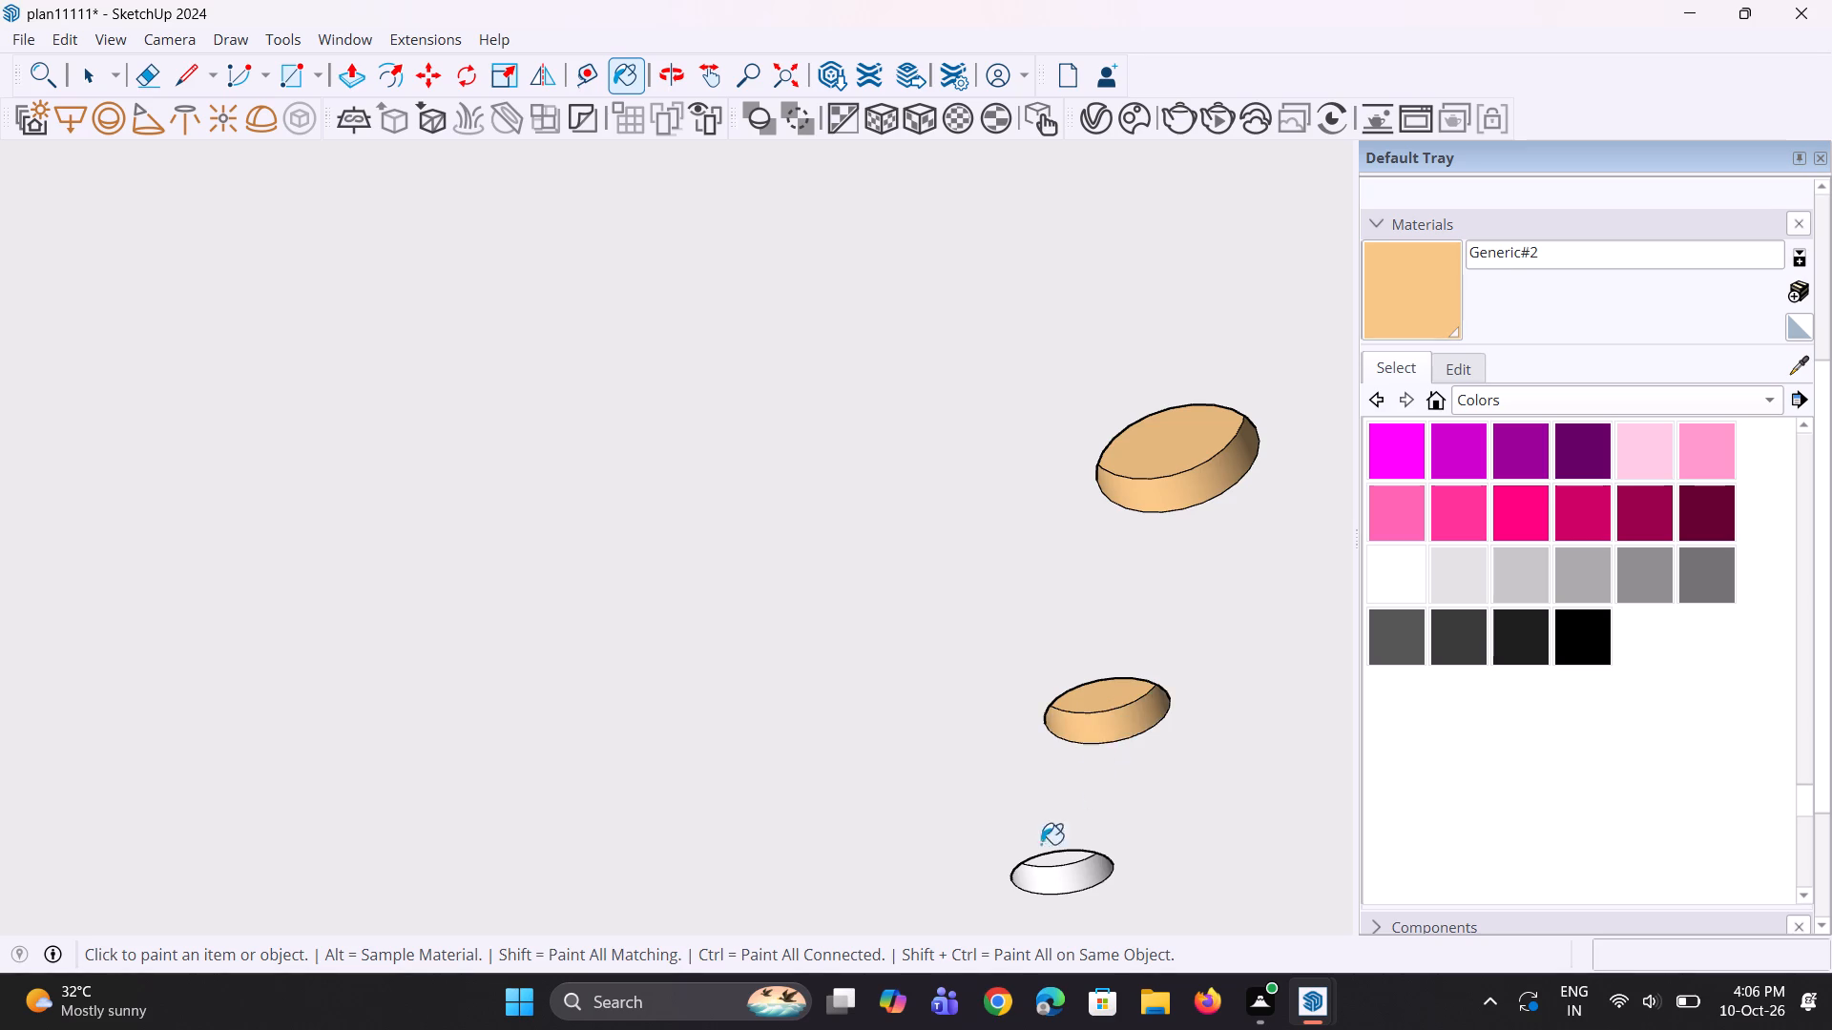
scroll(1033, 858, "up", 2)
middle_click_drag(1034, 880, 1036, 772)
left_click(1094, 907)
scroll(1026, 752, "down", 3)
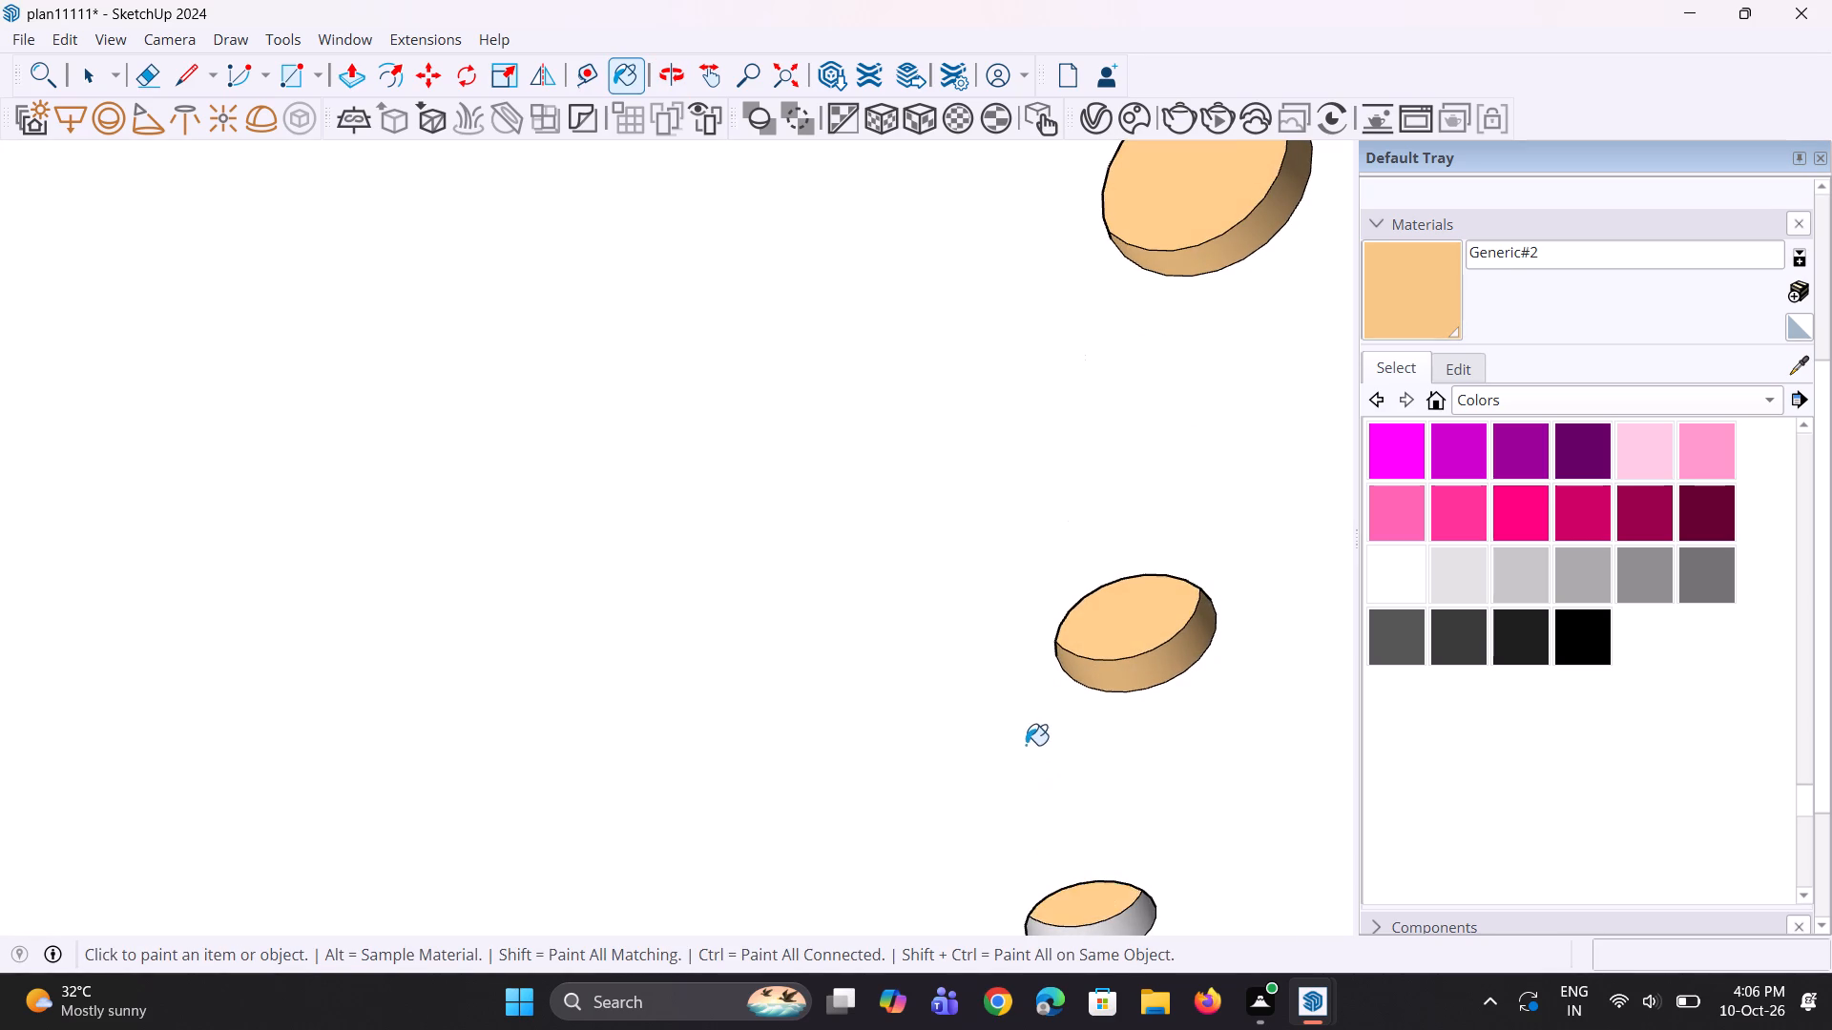
scroll(1026, 745, "down", 2)
scroll(1060, 894, "up", 3)
left_click(1058, 871)
Paint the inner faces and sides of the two top terrace ceiling downlights nearest the side wall with Generic#2.
scroll(960, 805, "down", 10)
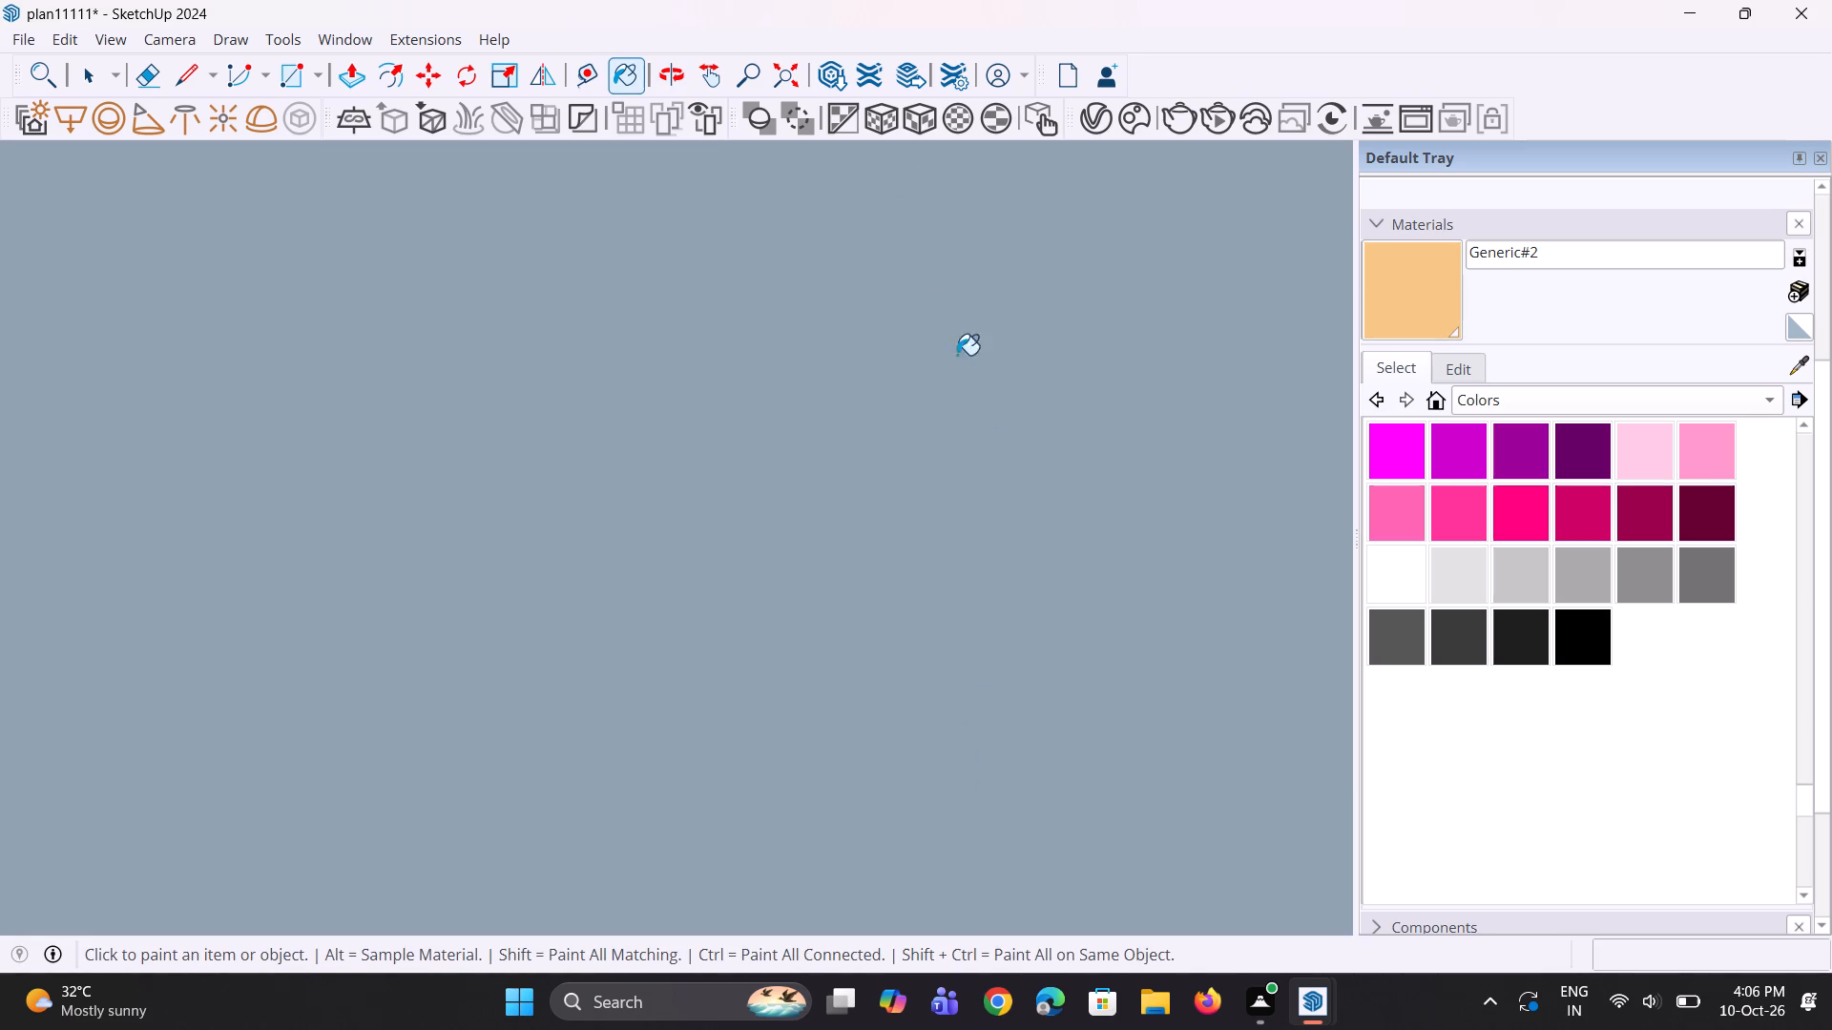
left_click(786, 84)
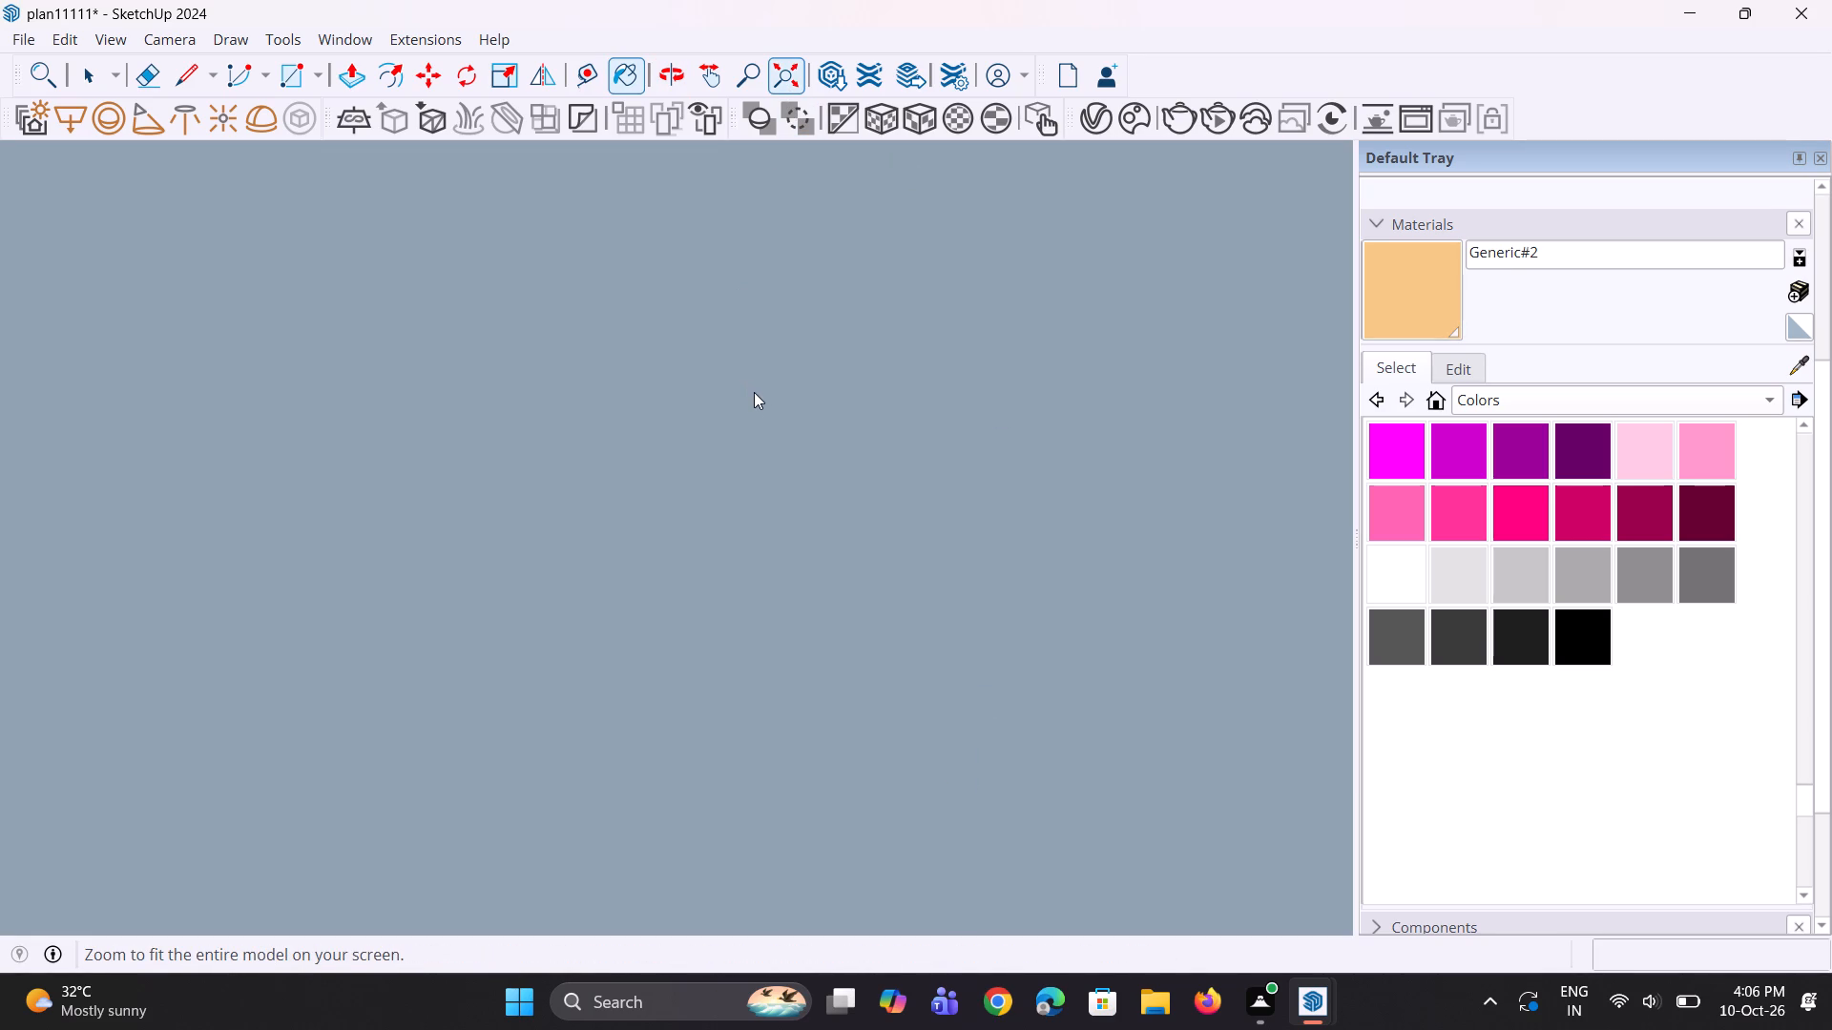
middle_click_drag(822, 435, 874, 656)
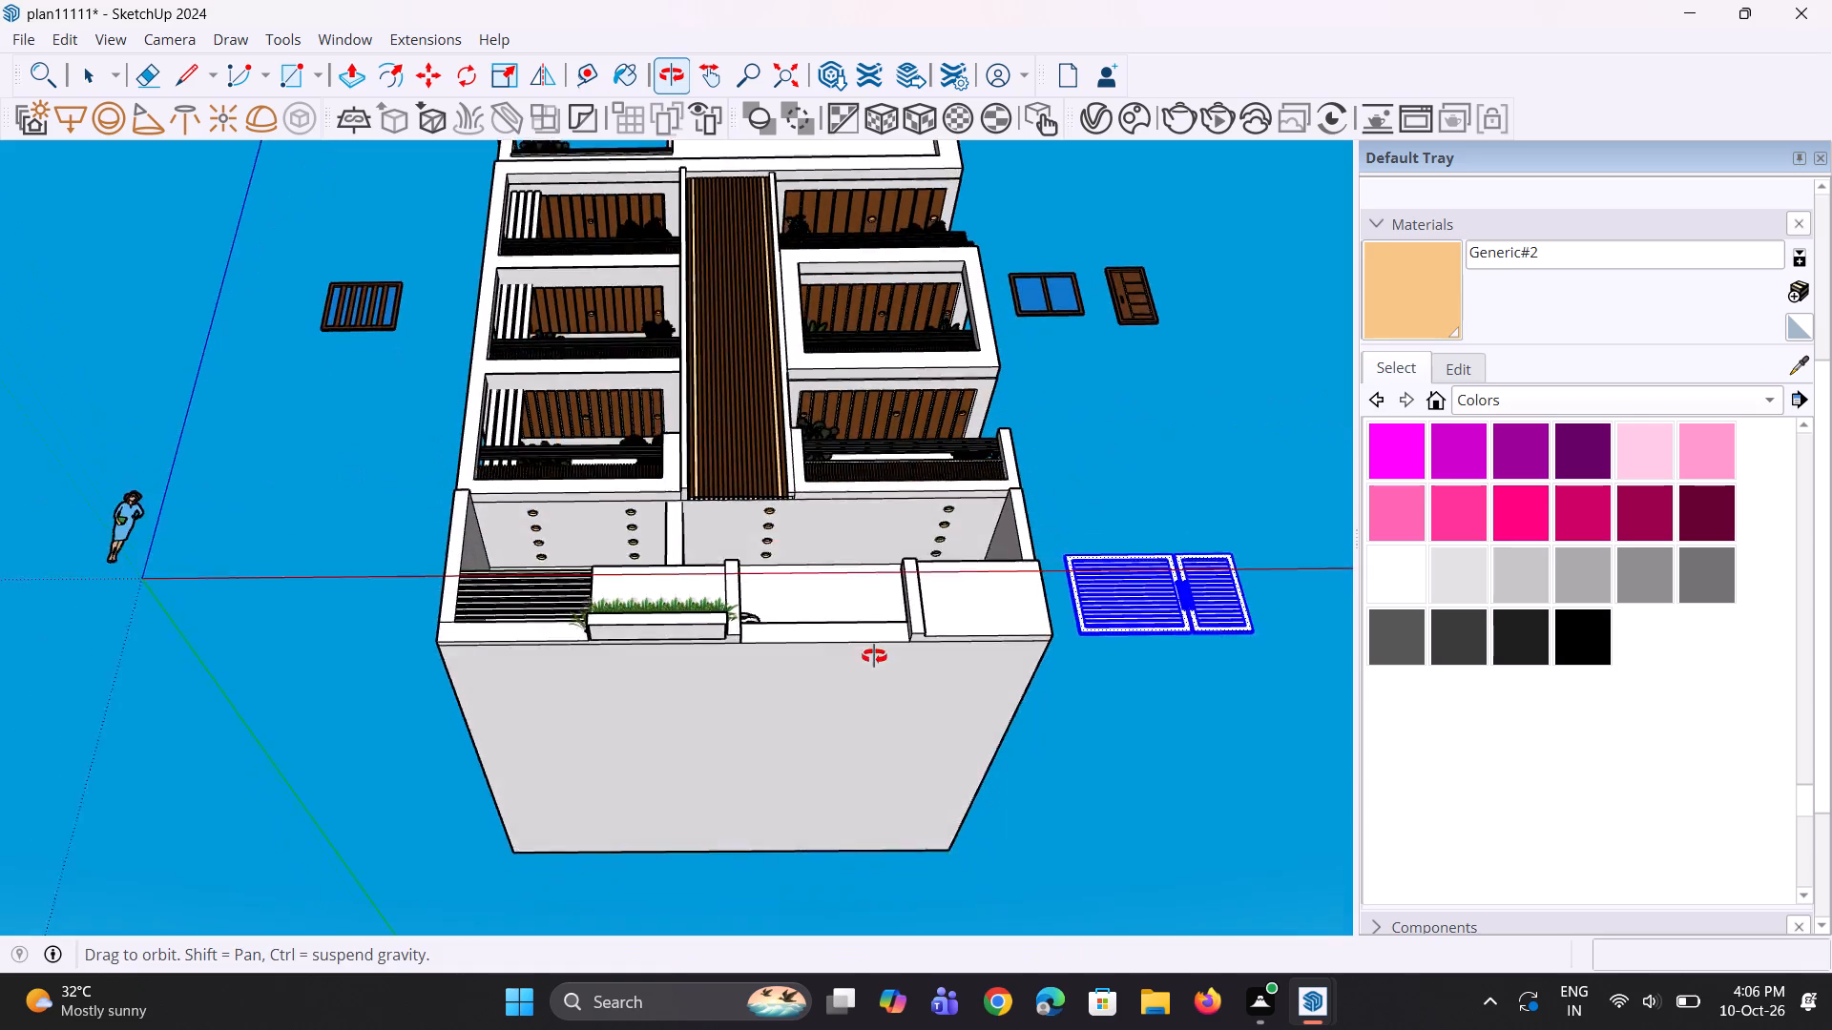
middle_click_drag(874, 656, 873, 660)
scroll(944, 420, "up", 3)
middle_click_drag(872, 535, 844, 688)
scroll(812, 684, "down", 5)
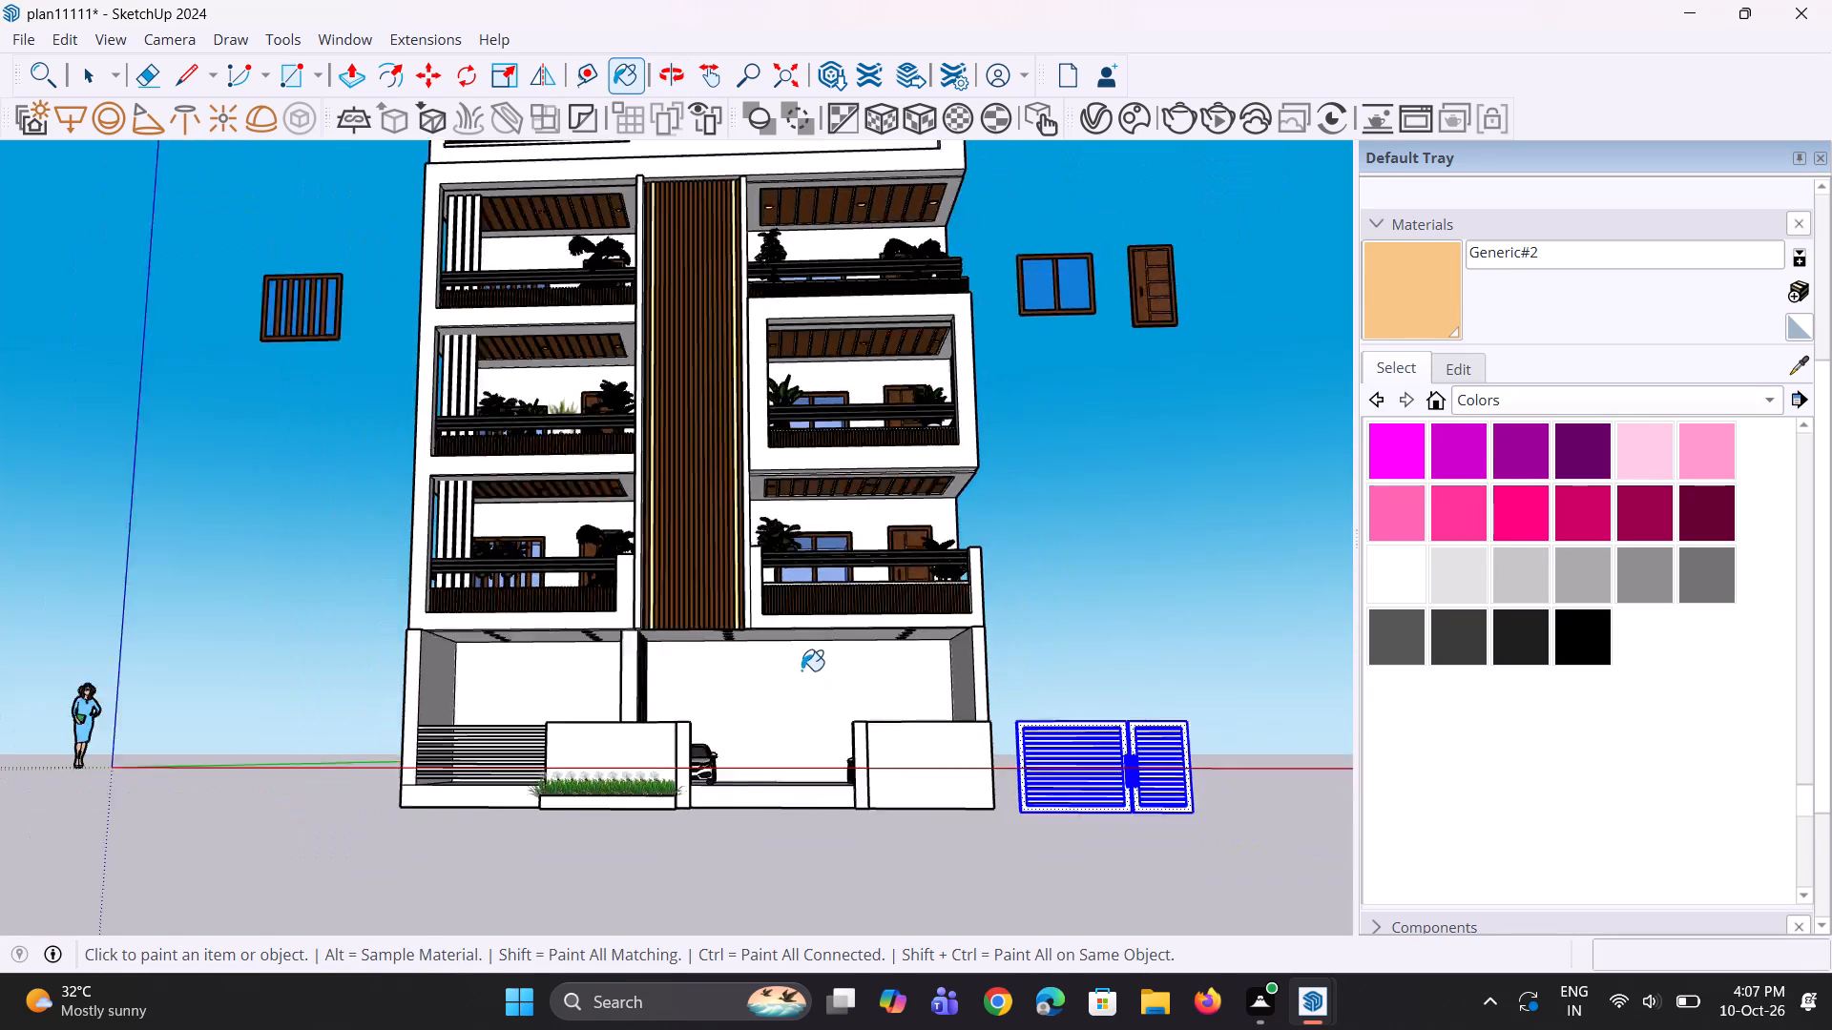
scroll(801, 670, "down", 4)
scroll(846, 385, "up", 17)
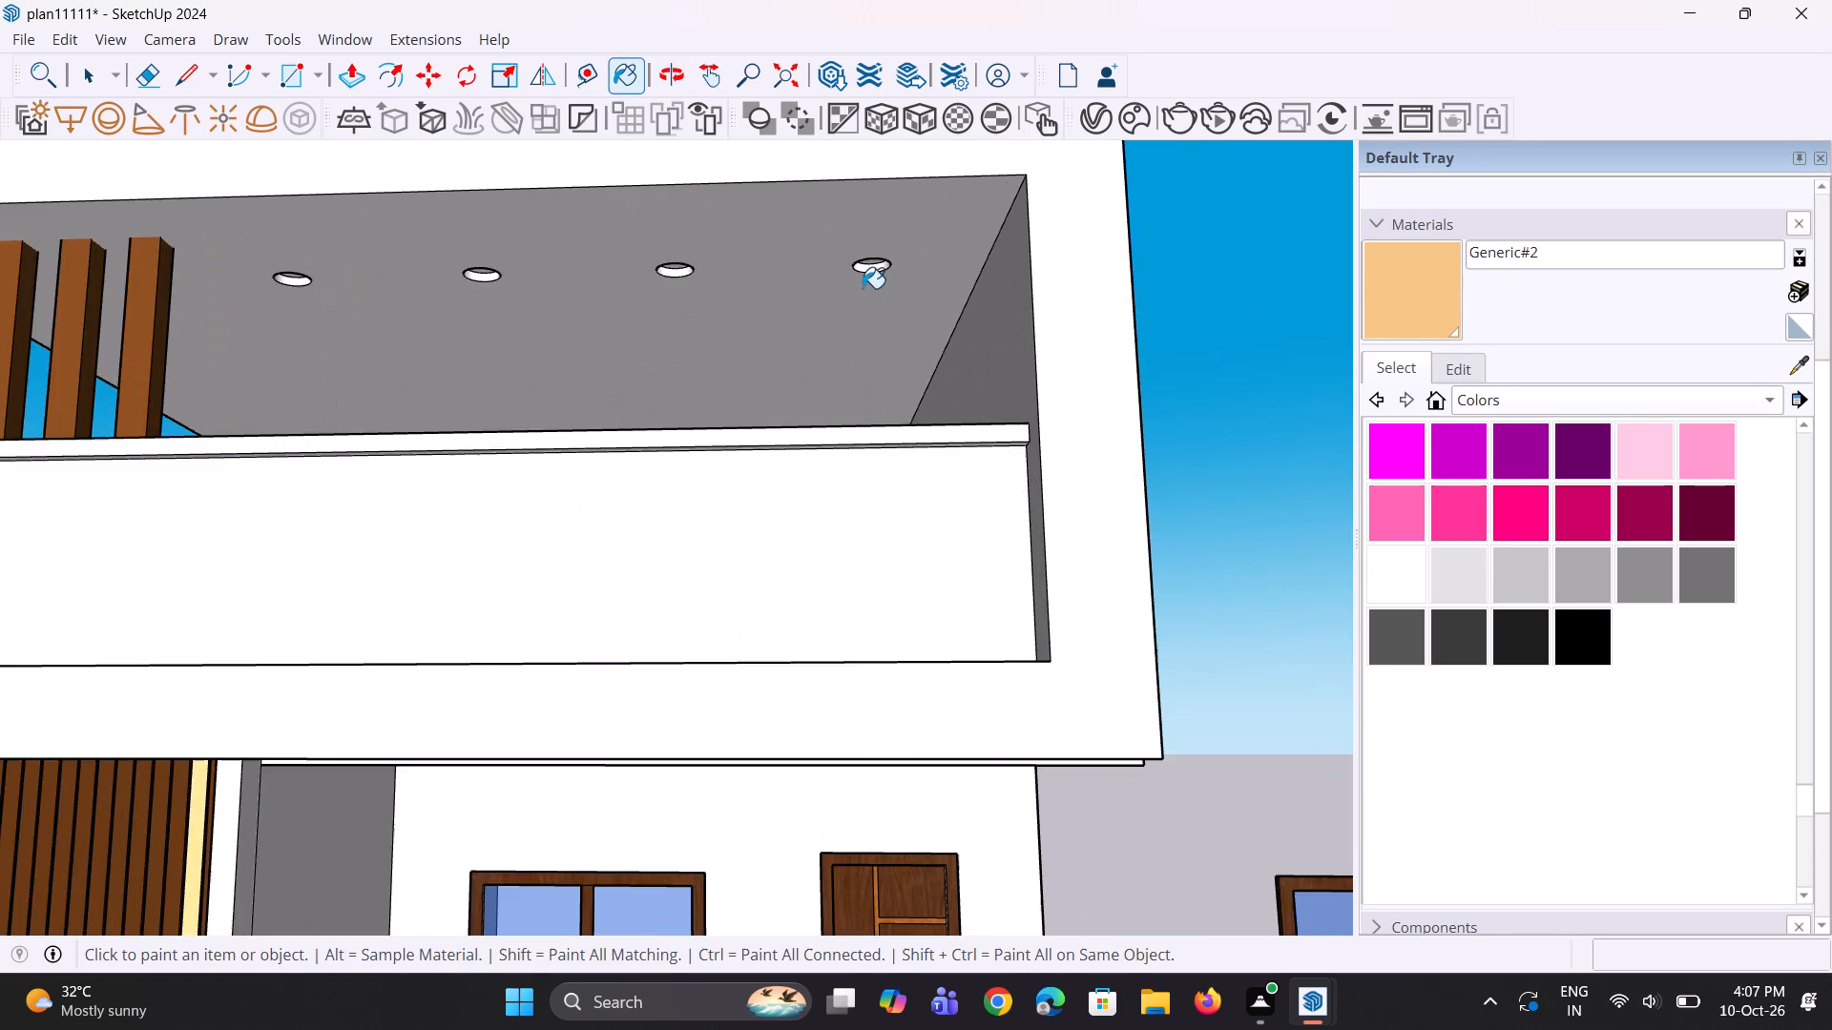
middle_click_drag(863, 288, 863, 249)
scroll(863, 249, "up", 11)
middle_click_drag(879, 290, 889, 257)
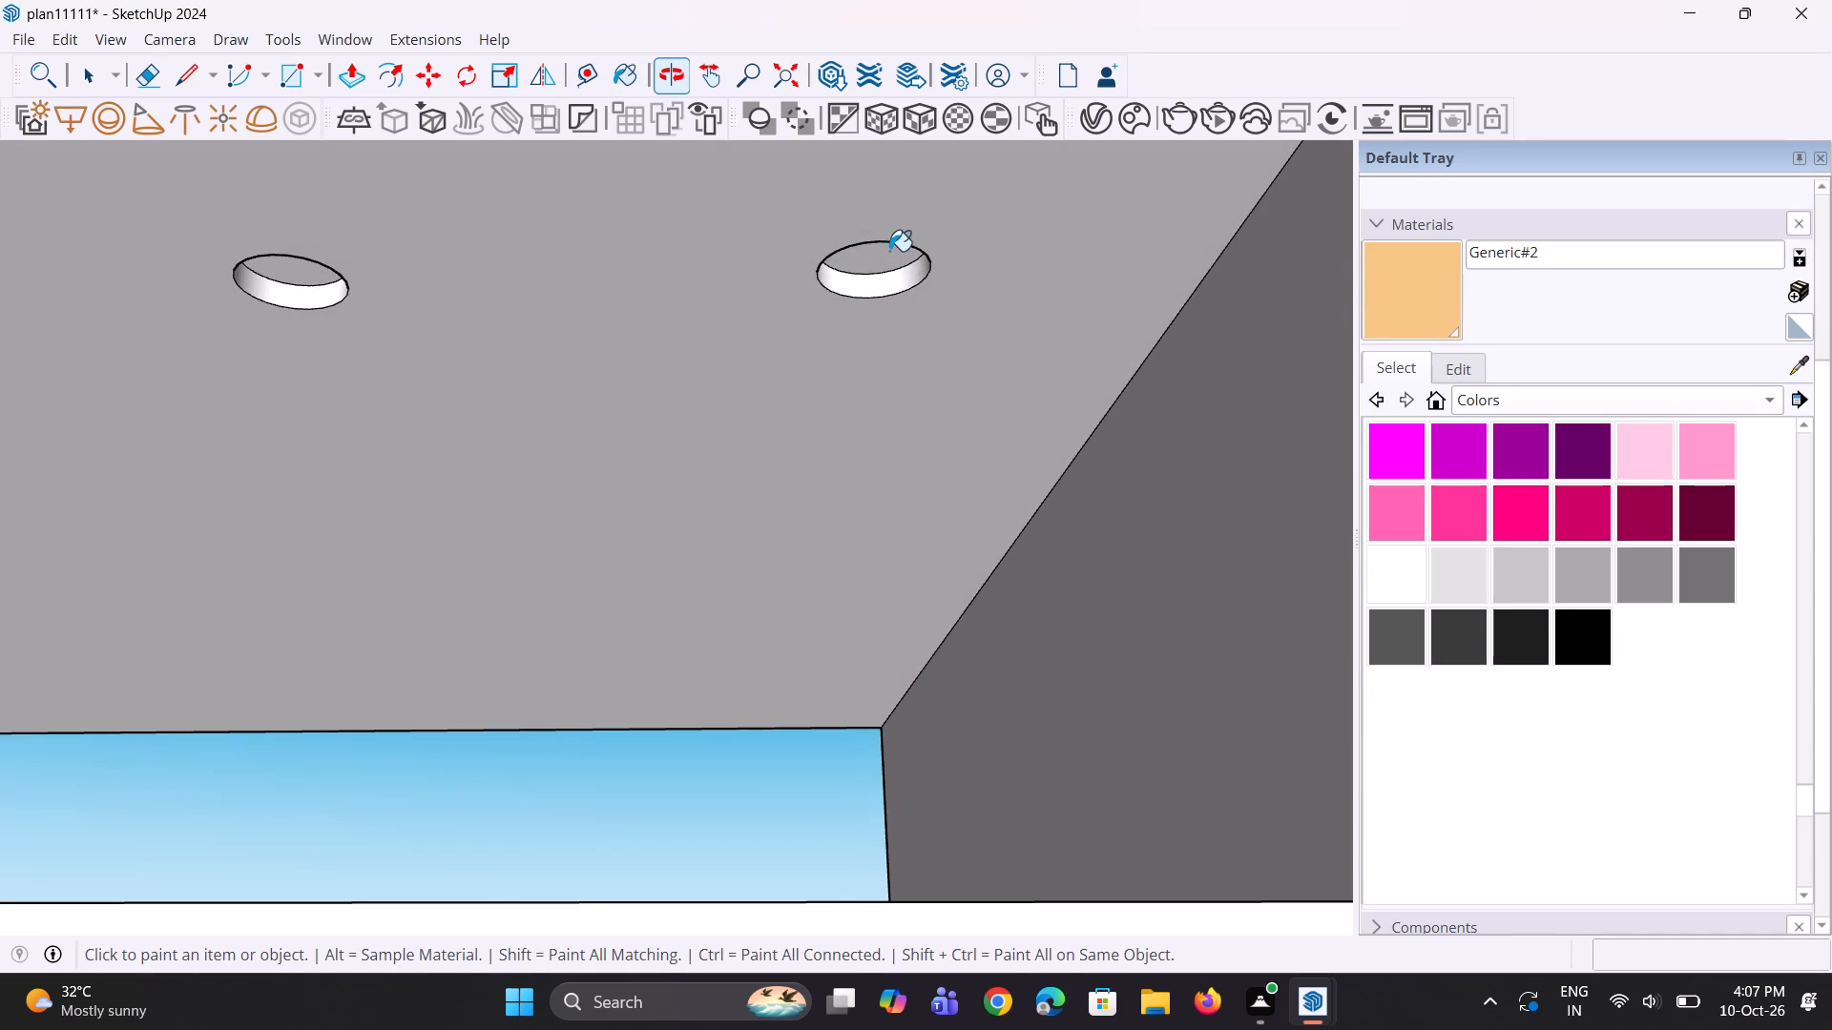
left_click(880, 257)
left_click(879, 285)
scroll(302, 282, "up", 3)
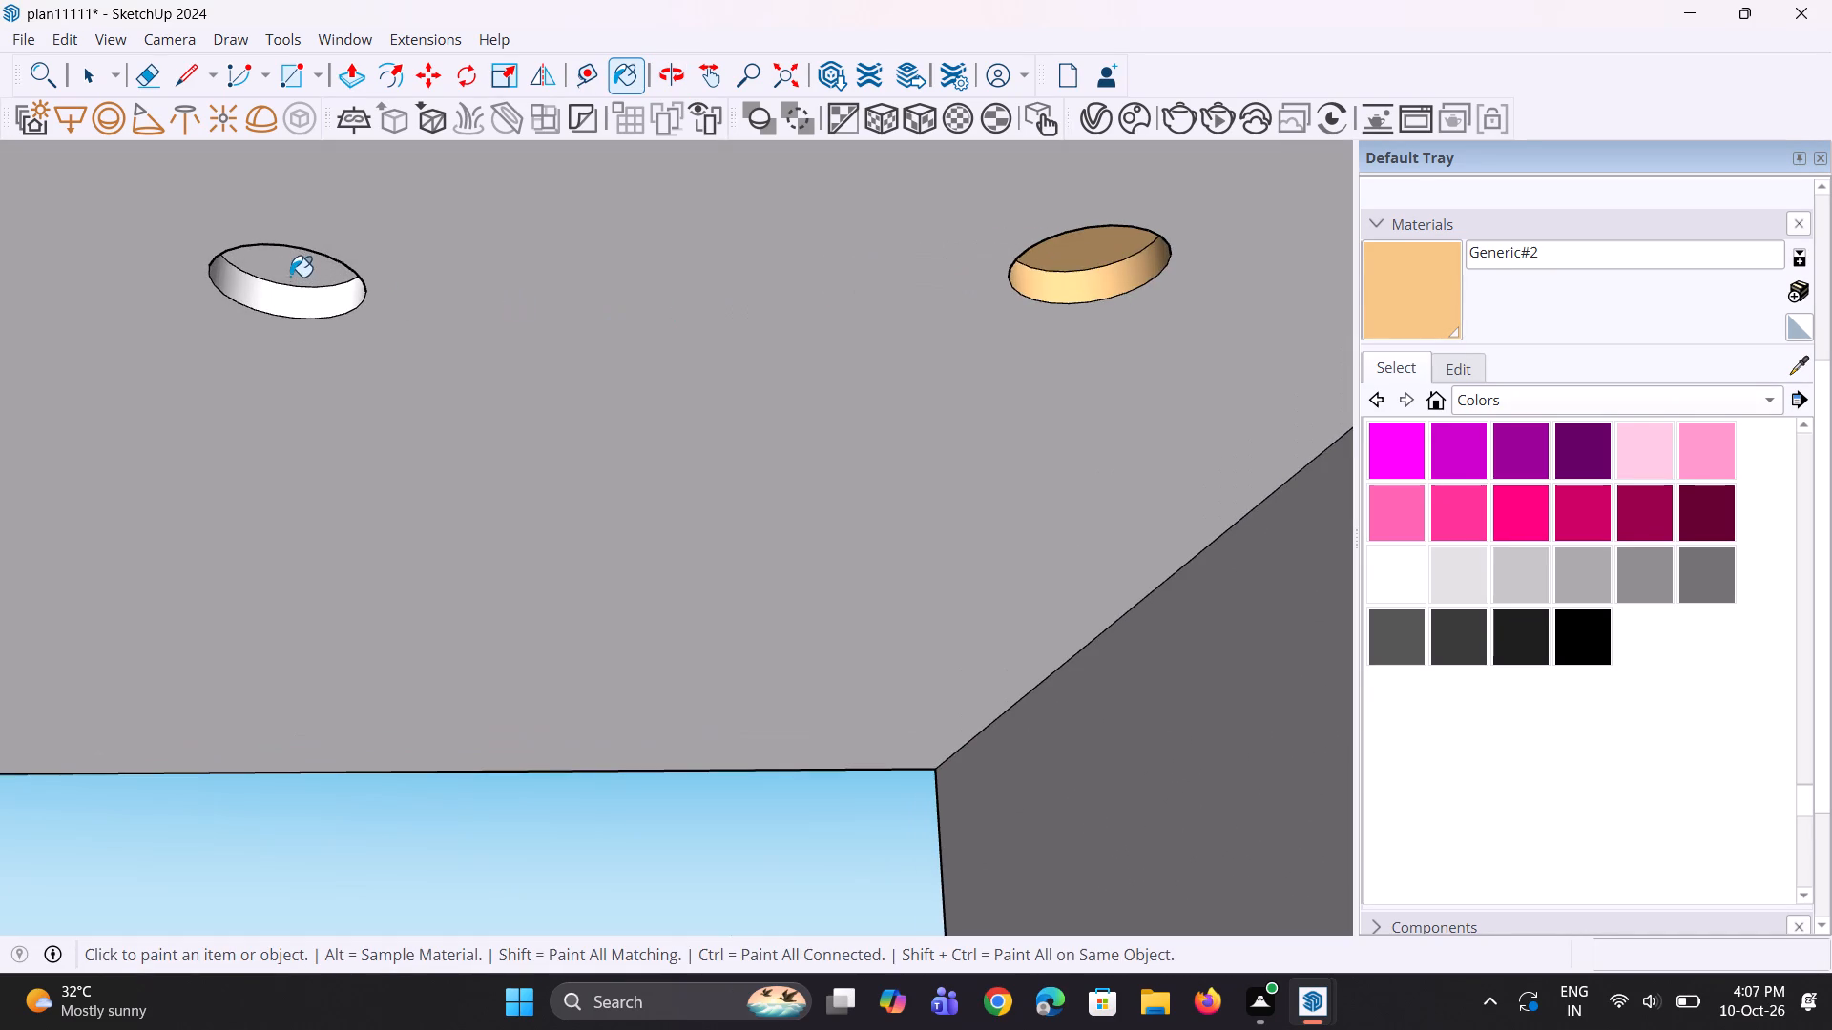
left_click(290, 277)
left_click(283, 299)
Paint the inner faces and sides of the next two terrace ceiling downlights, toward the wooden posts, with Generic#2.
scroll(837, 379, "down", 9)
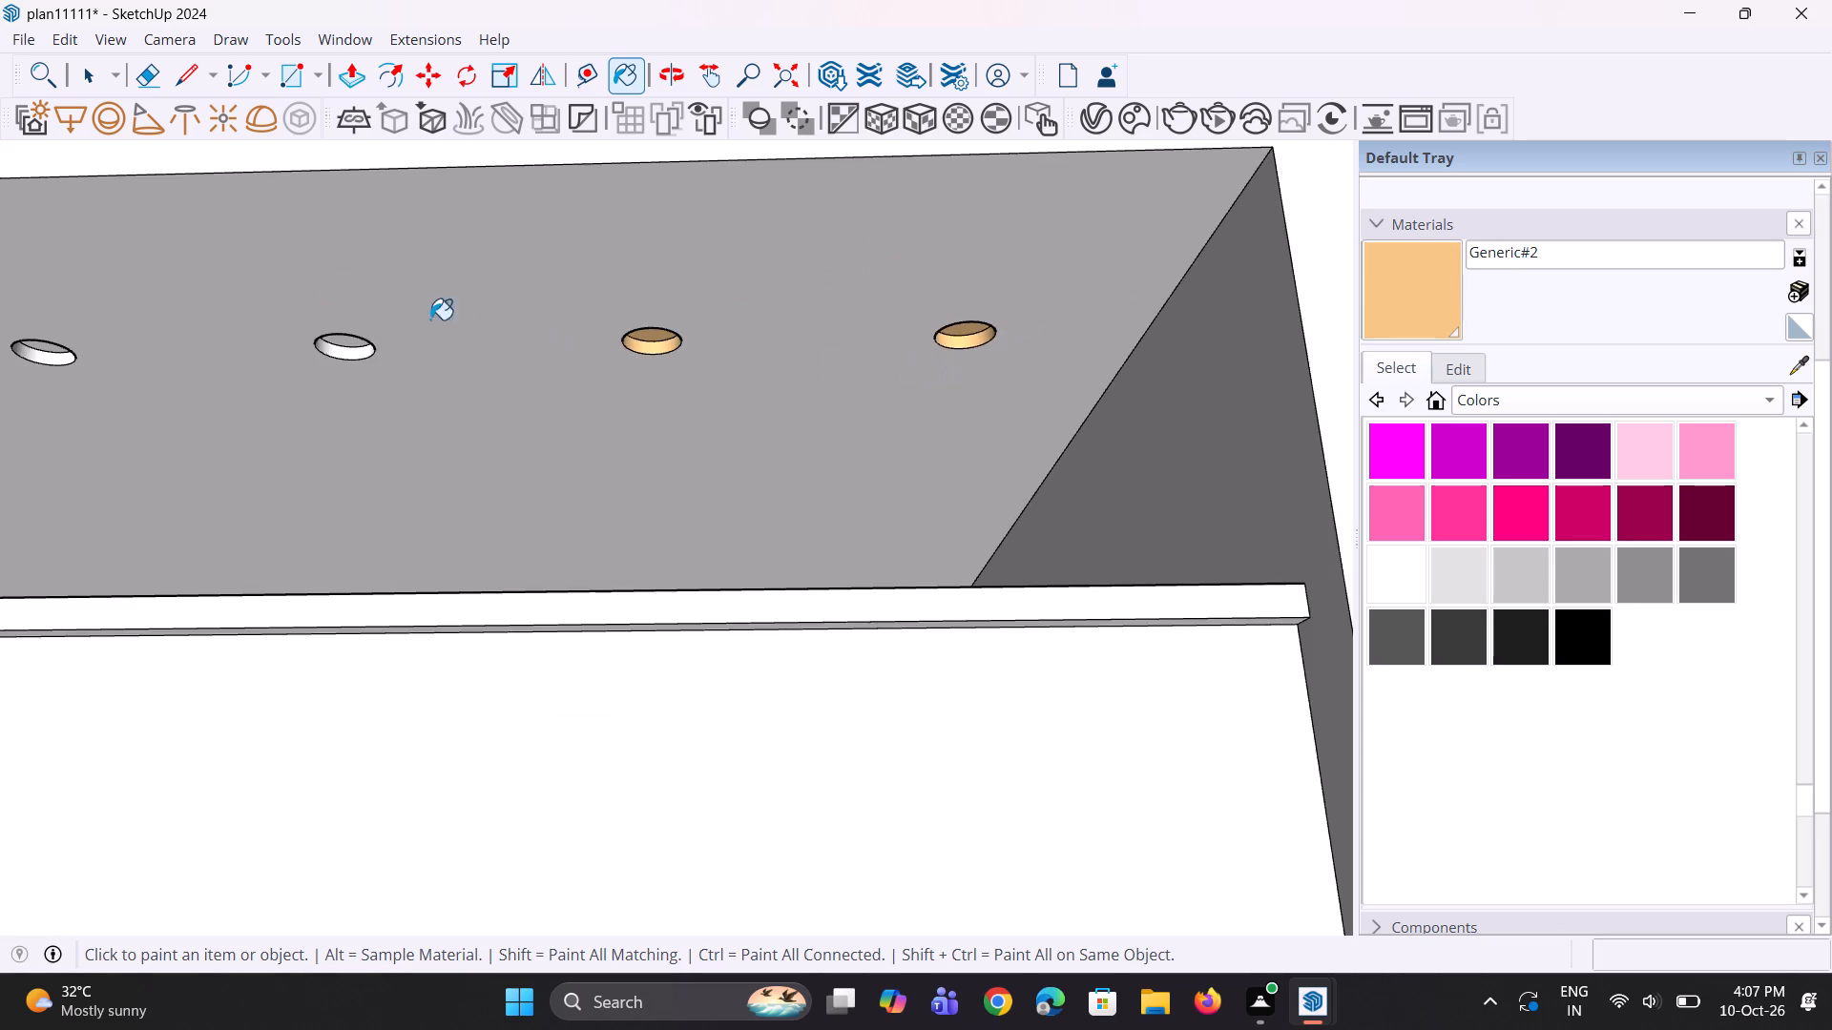
scroll(319, 311, "up", 11)
left_click(365, 358)
left_click(368, 379)
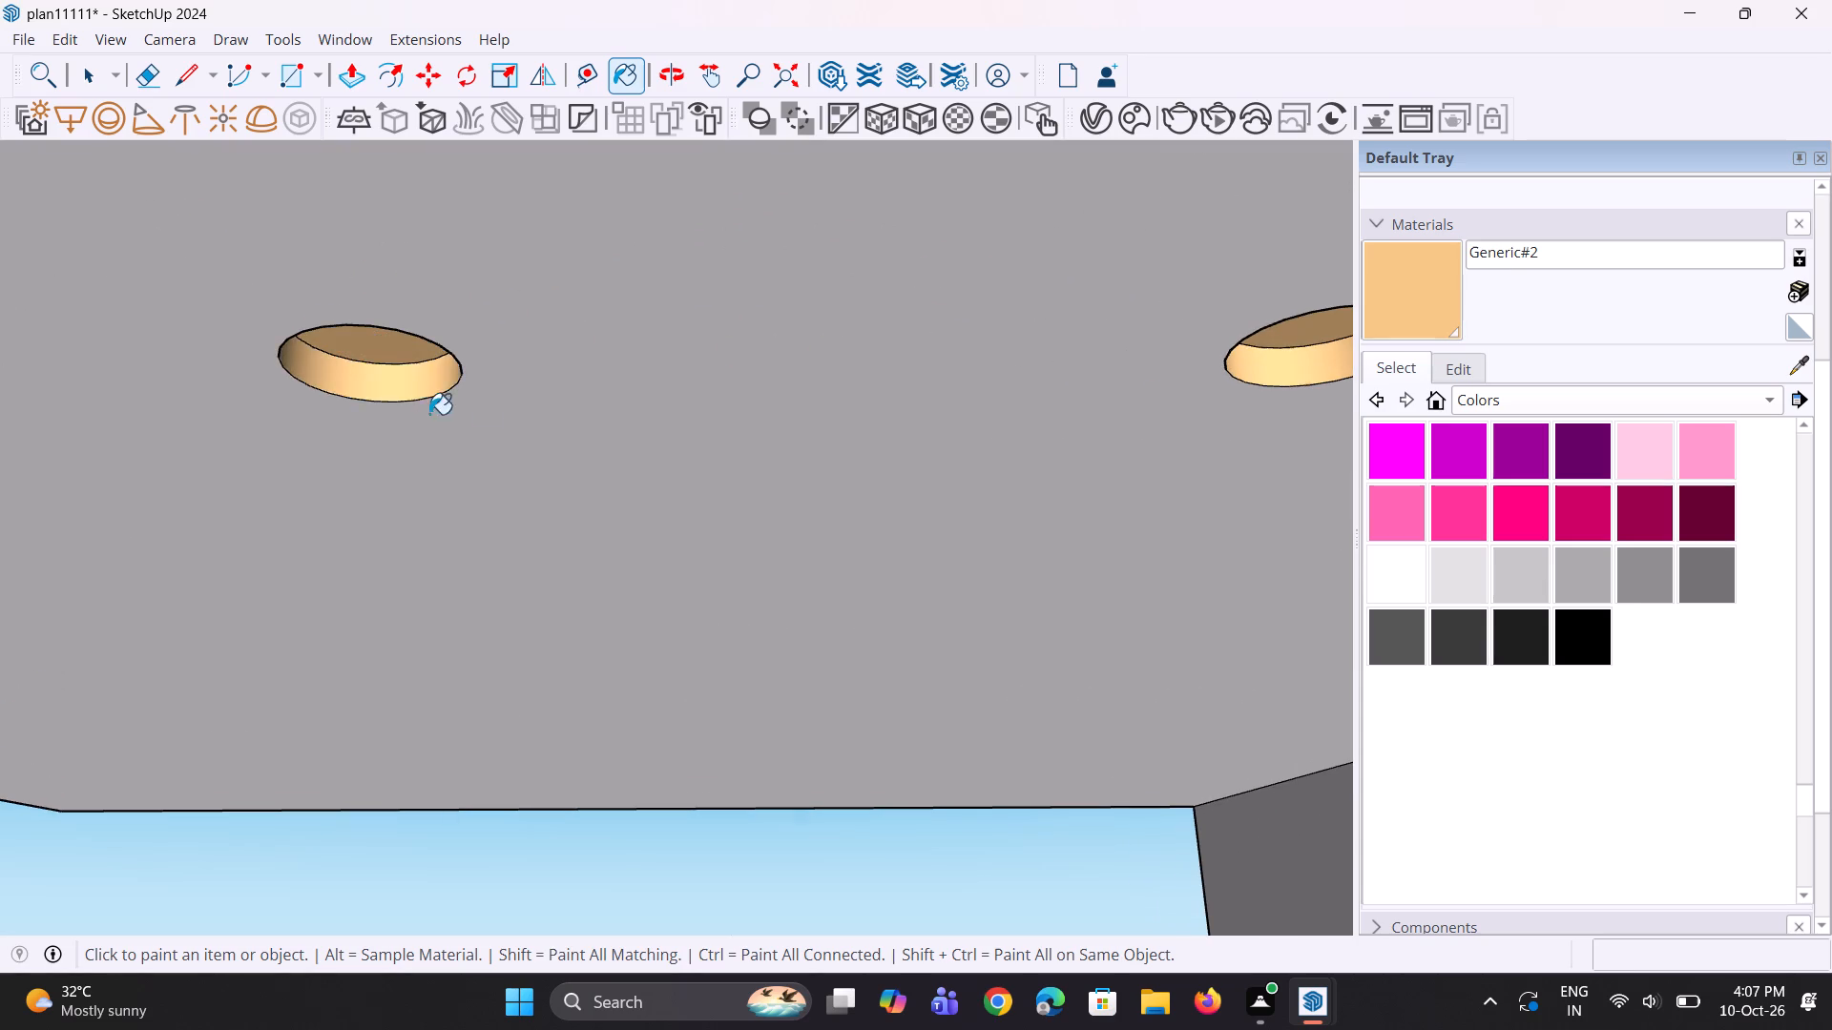
scroll(489, 422, "down", 14)
scroll(197, 395, "up", 13)
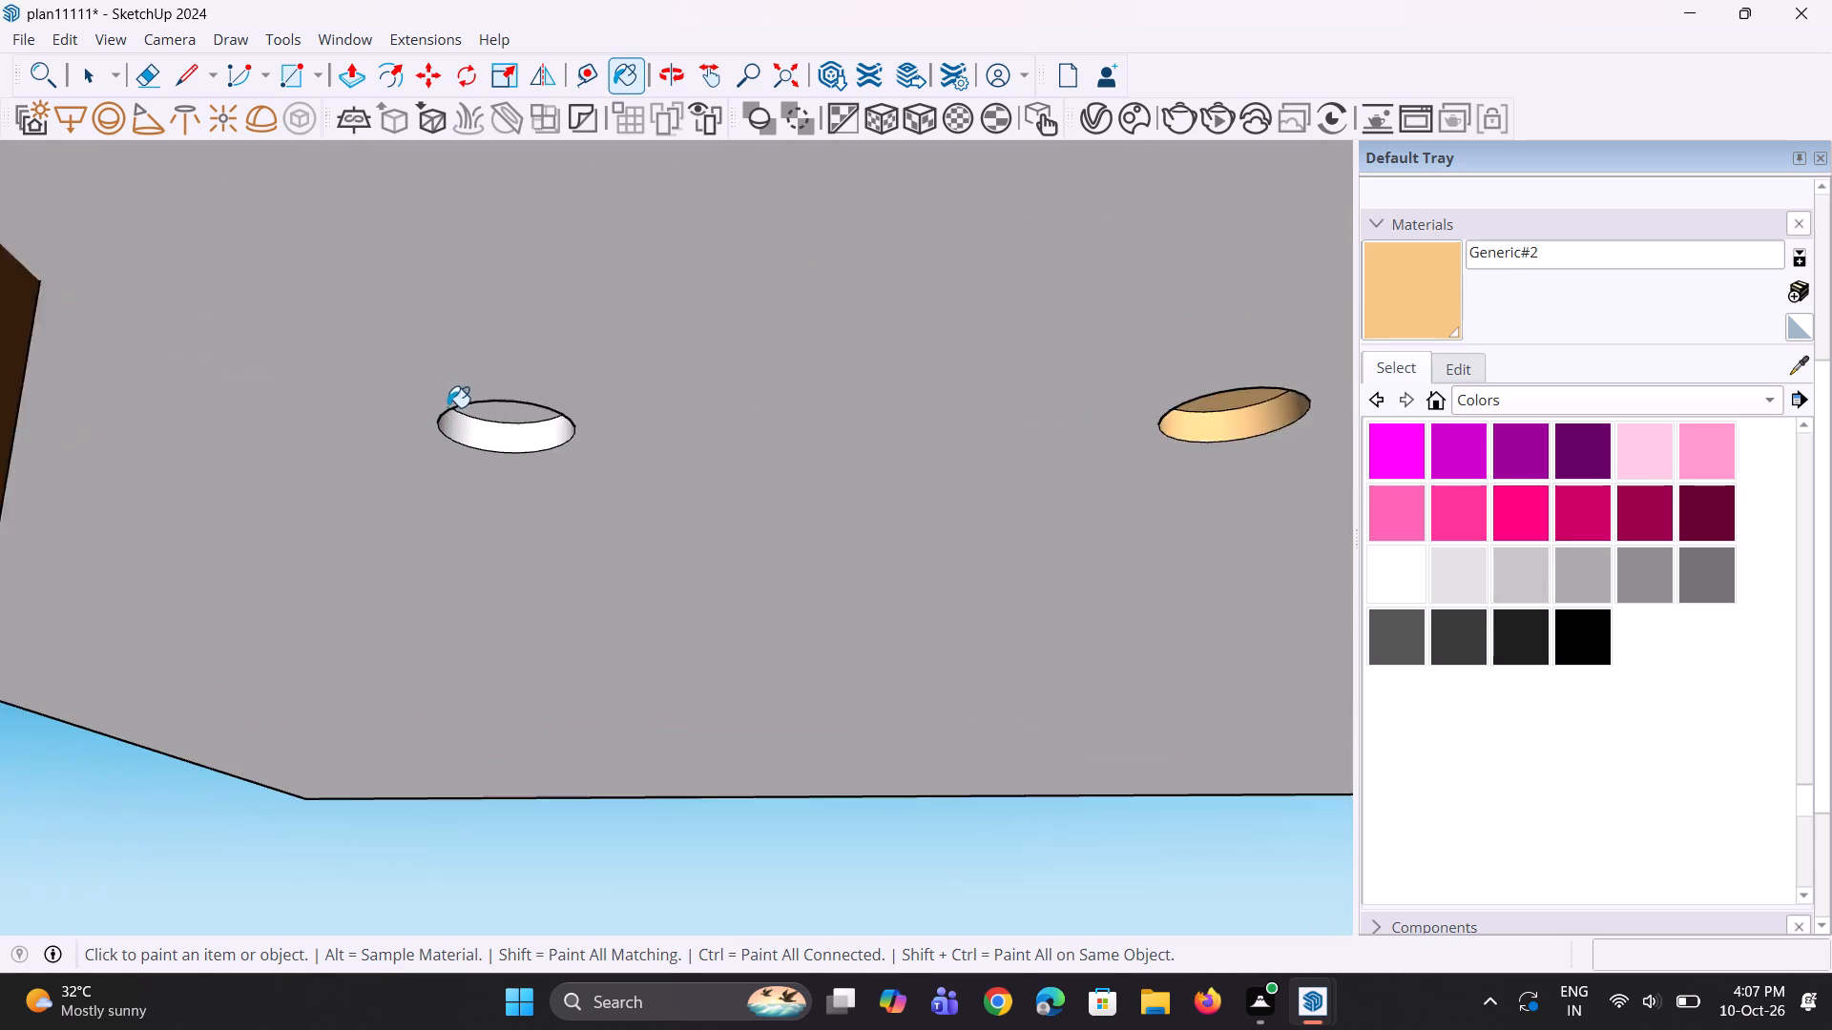
left_click(485, 415)
left_click(491, 436)
scroll(506, 464, "down", 9)
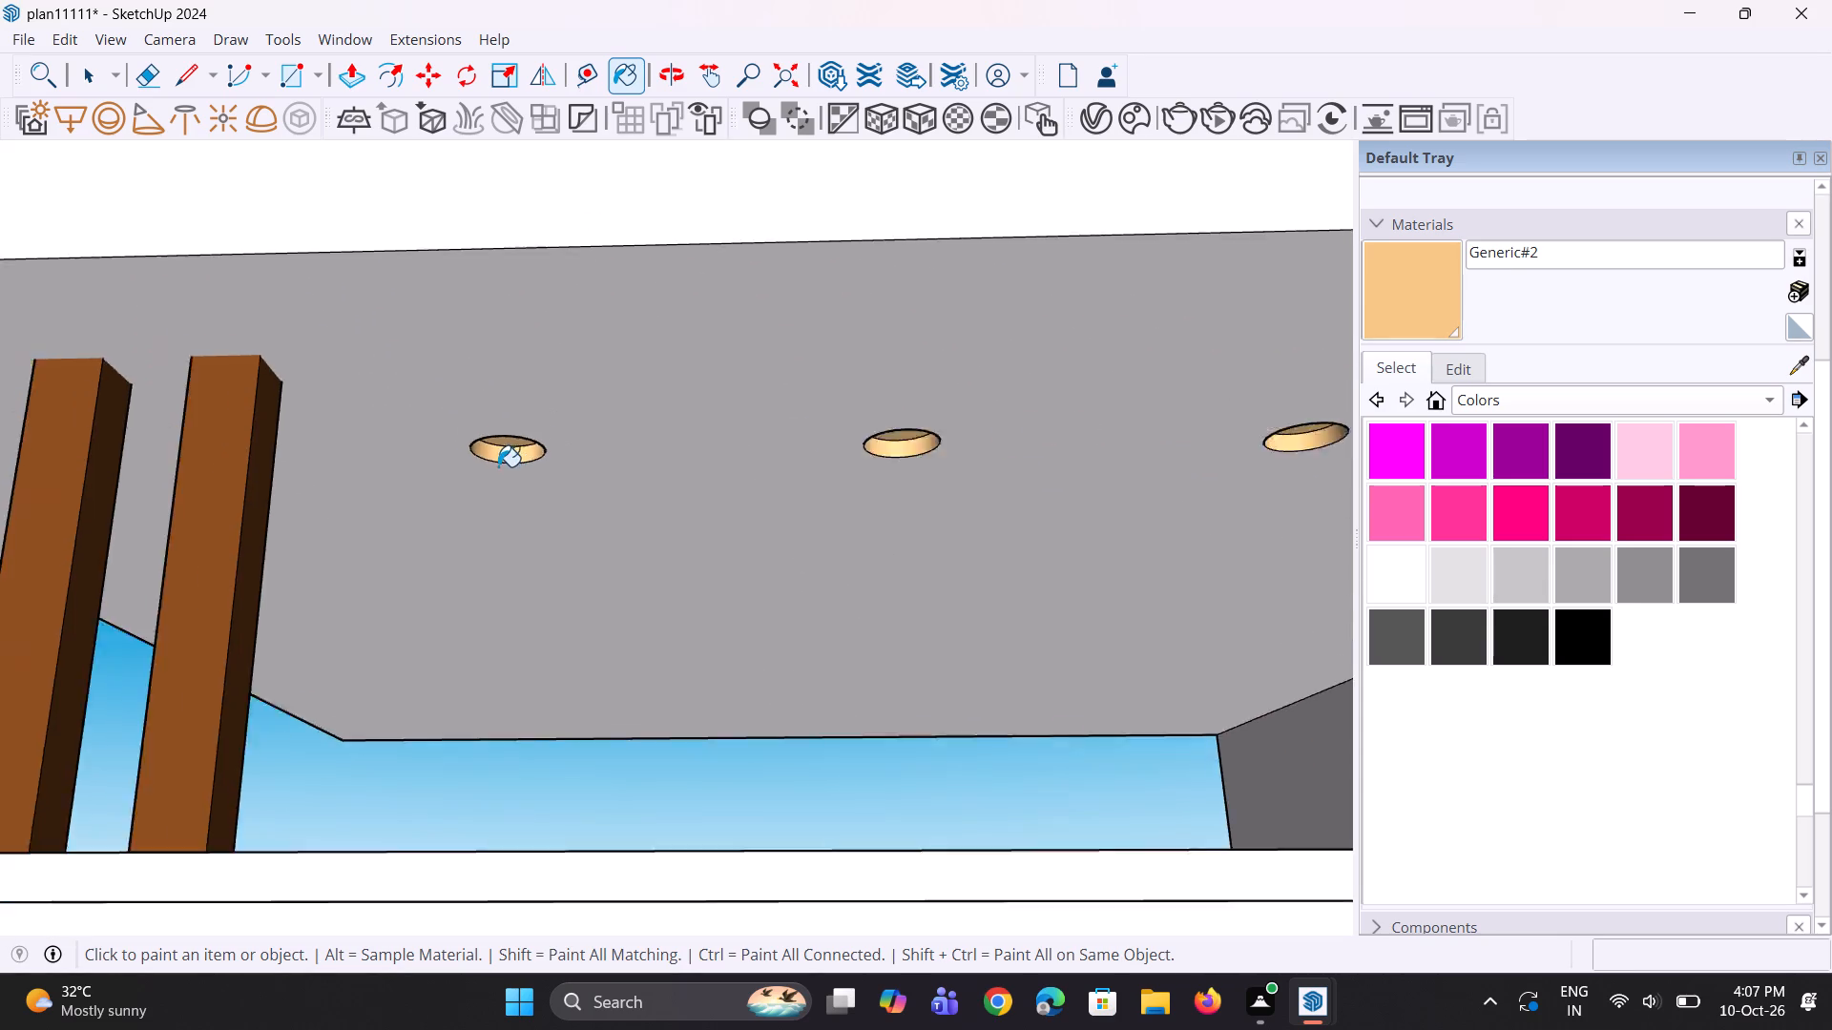
Examine the top terrace canopy, its ceiling downlights and the upper balconies from several angles.
scroll(498, 466, "down", 3)
middle_click_drag(490, 482, 489, 560)
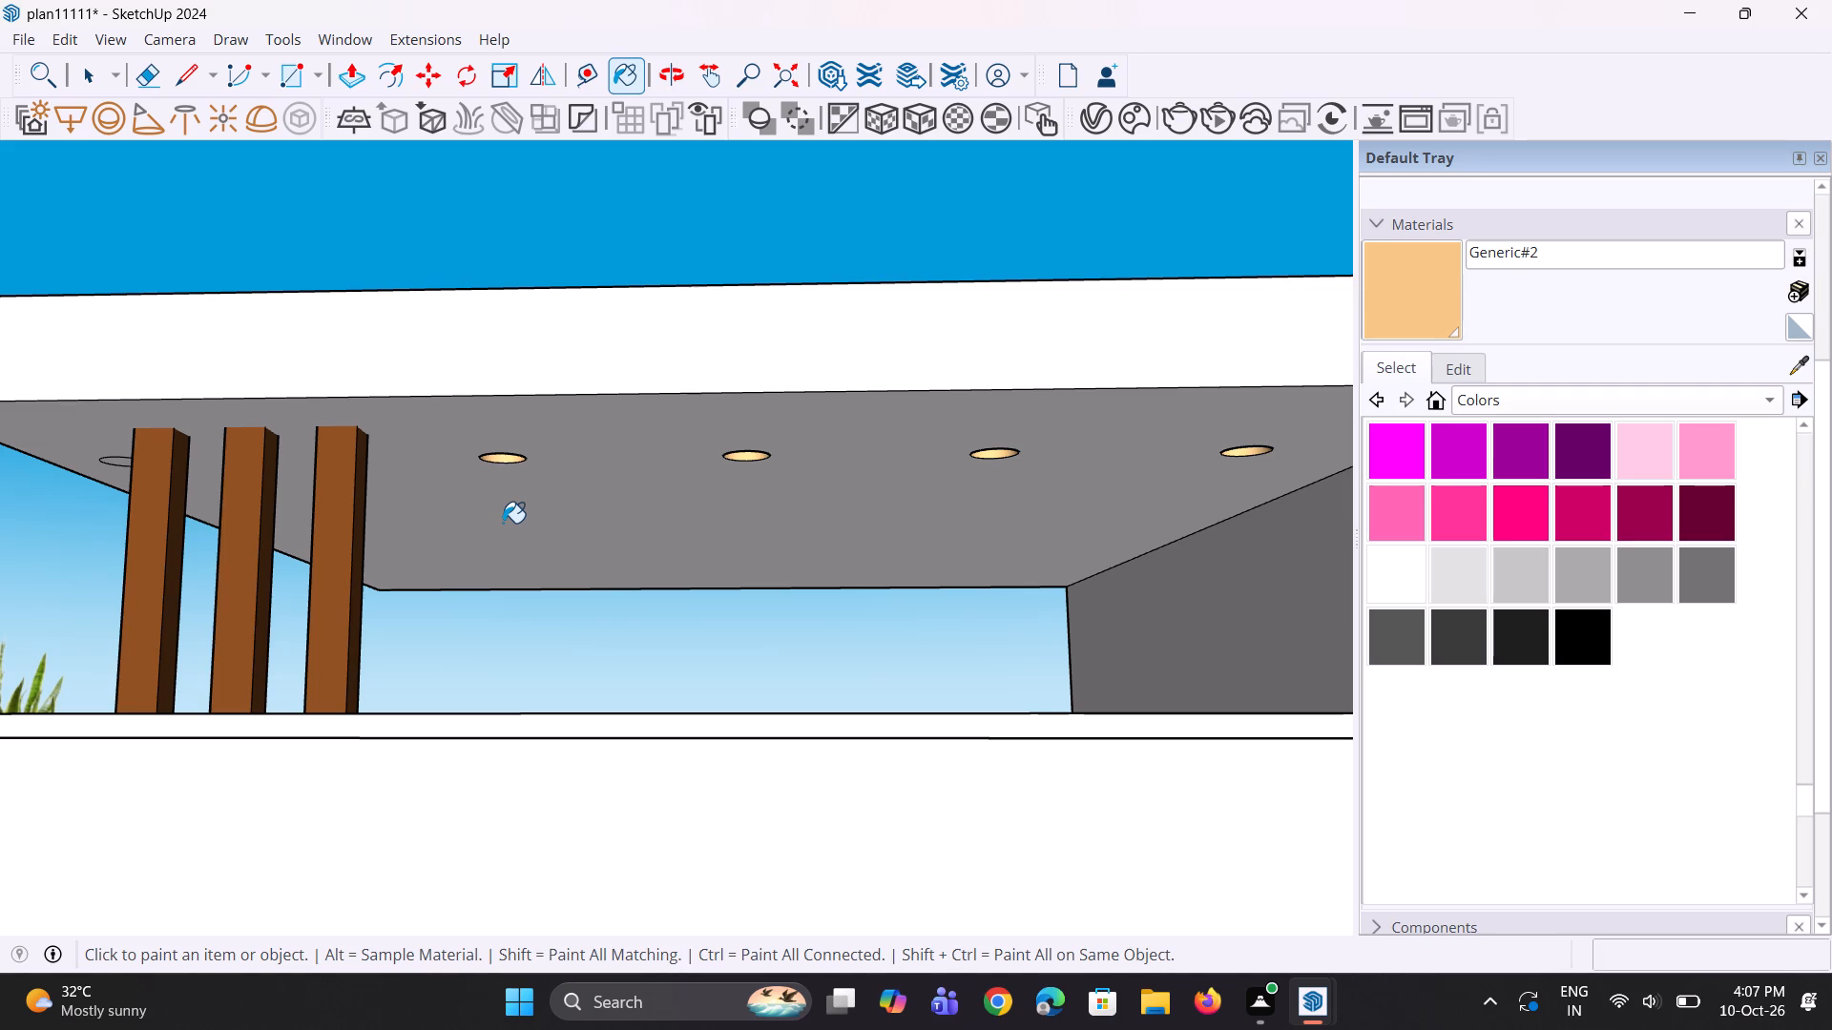
scroll(536, 382, "down", 12)
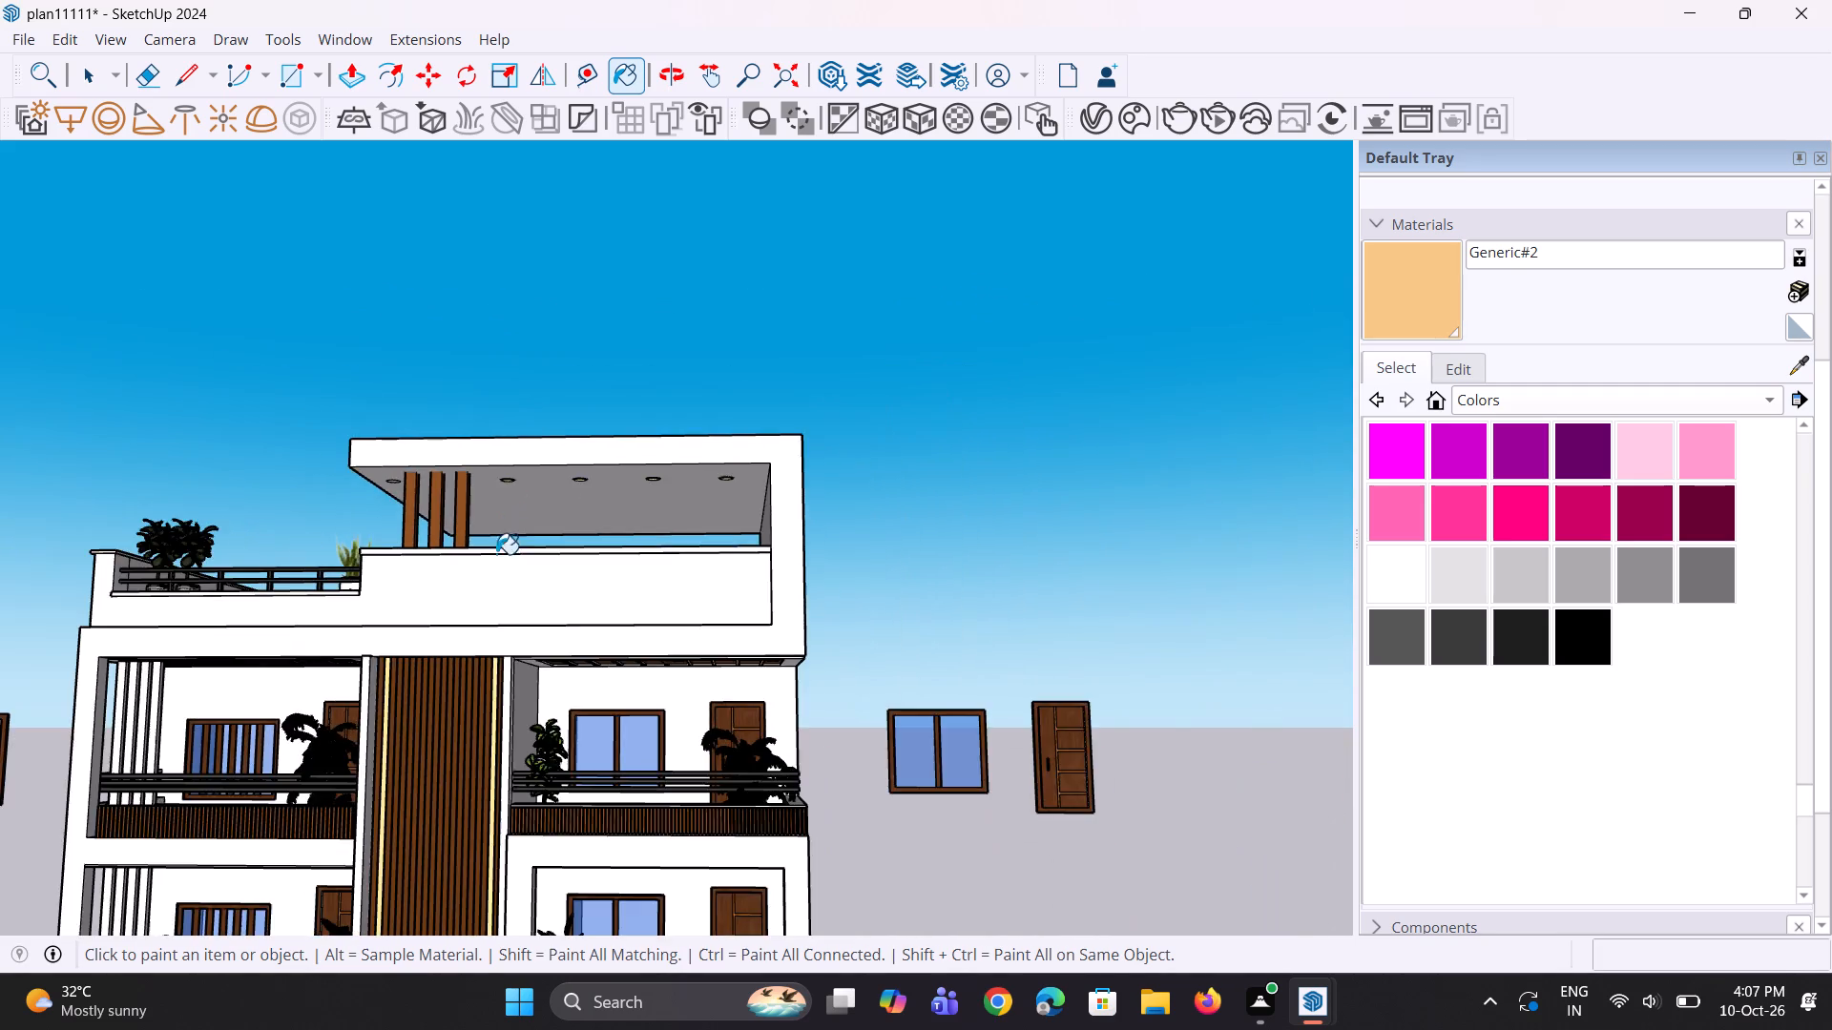
scroll(336, 693, "up", 8)
middle_click_drag(325, 677, 477, 707)
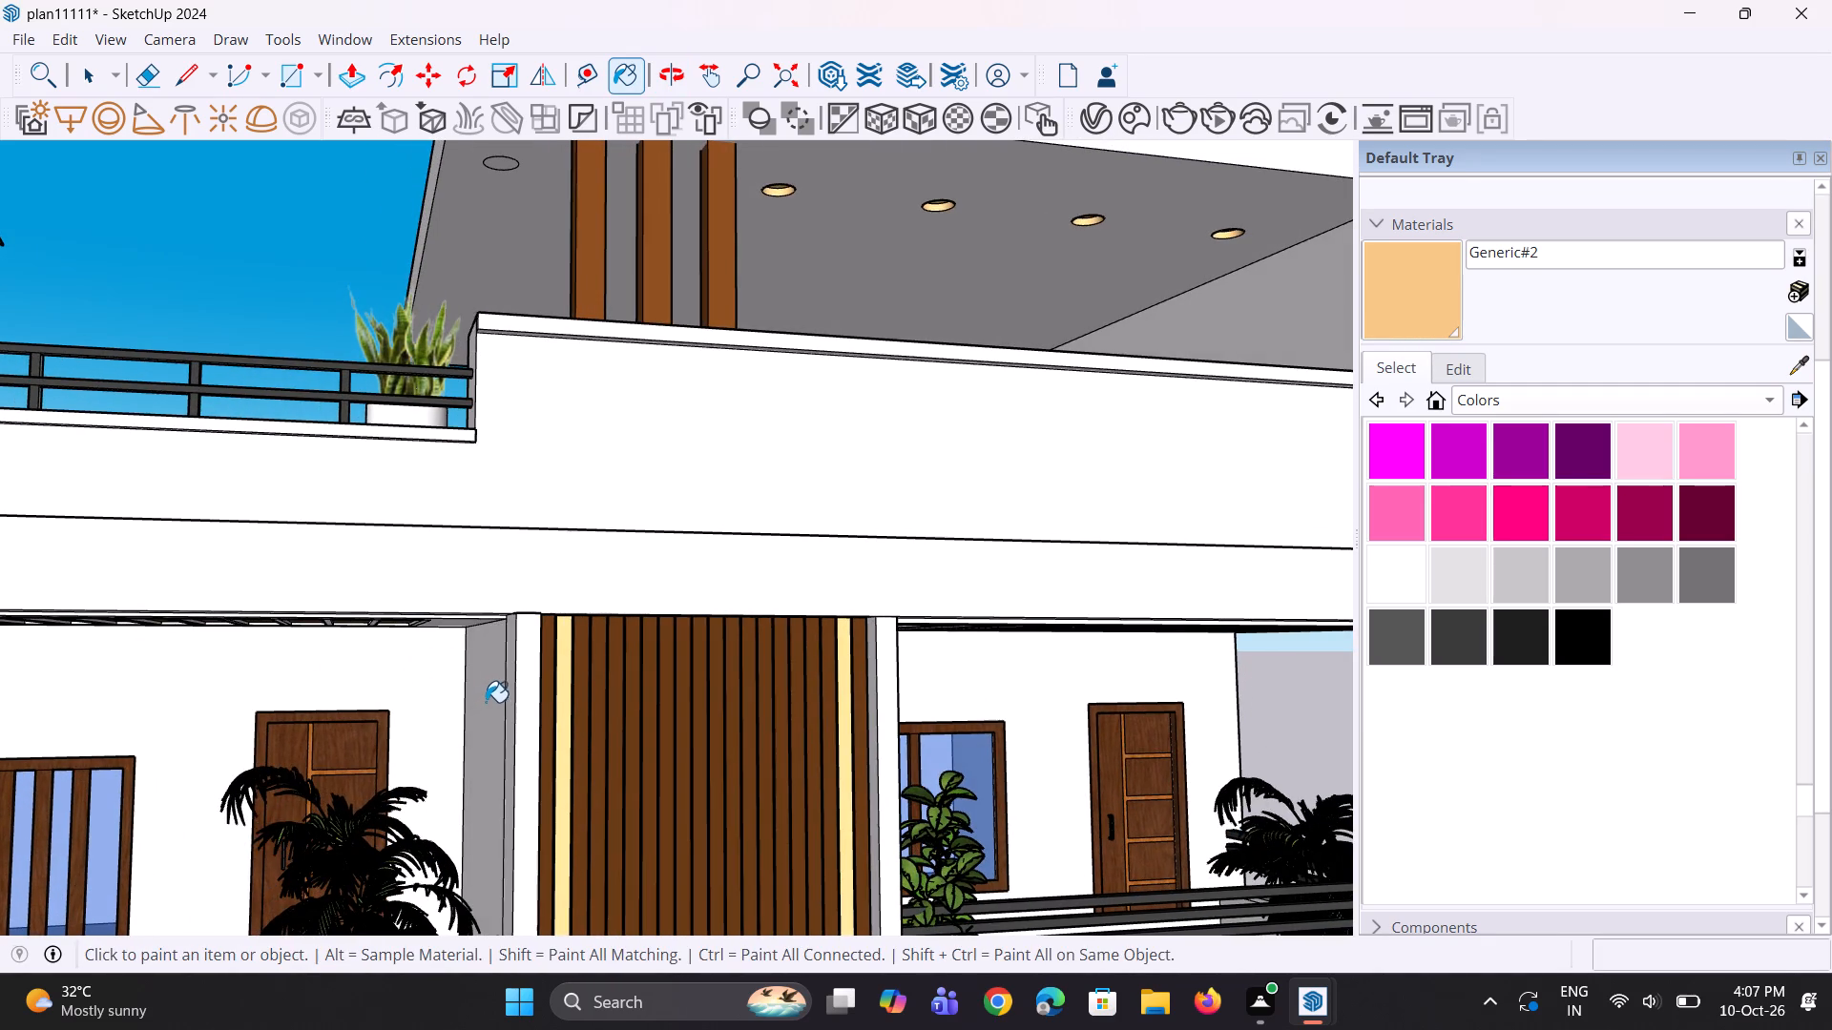
scroll(492, 698, "down", 7)
middle_click_drag(512, 686, 562, 674)
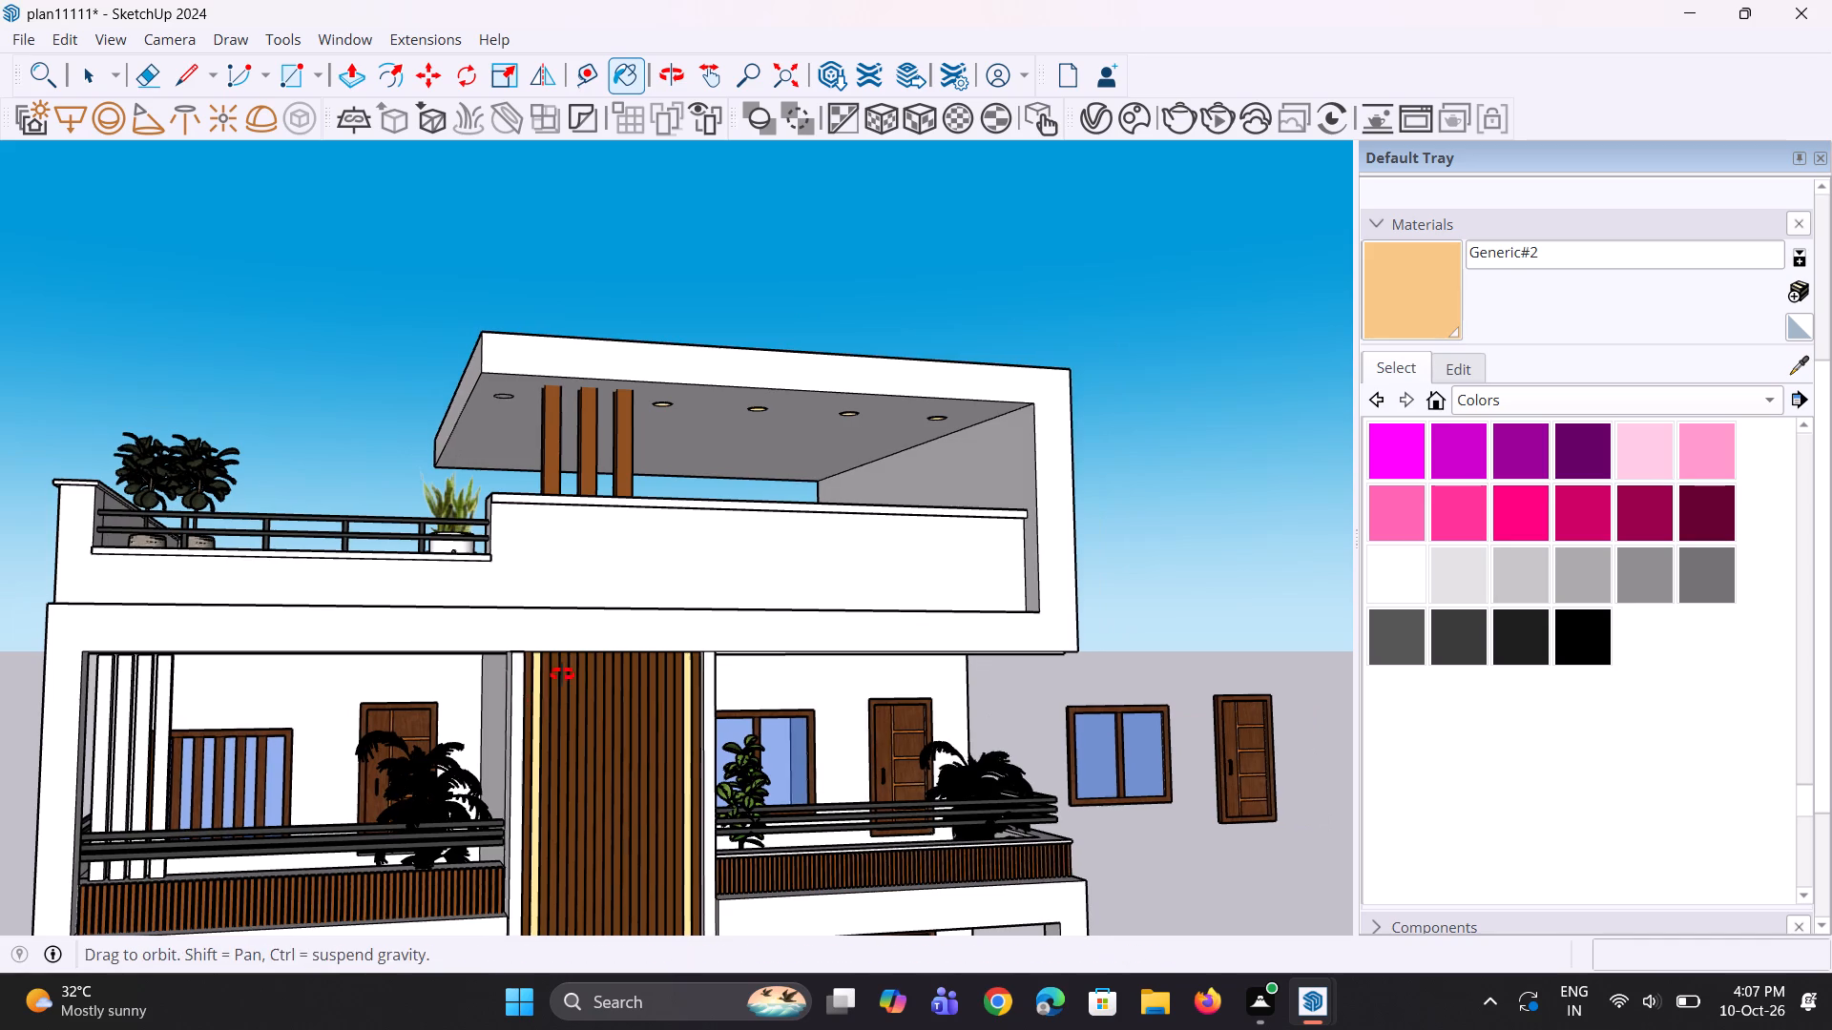
middle_click_drag(562, 674, 568, 671)
scroll(322, 648, "up", 7)
middle_click_drag(221, 644, 441, 702)
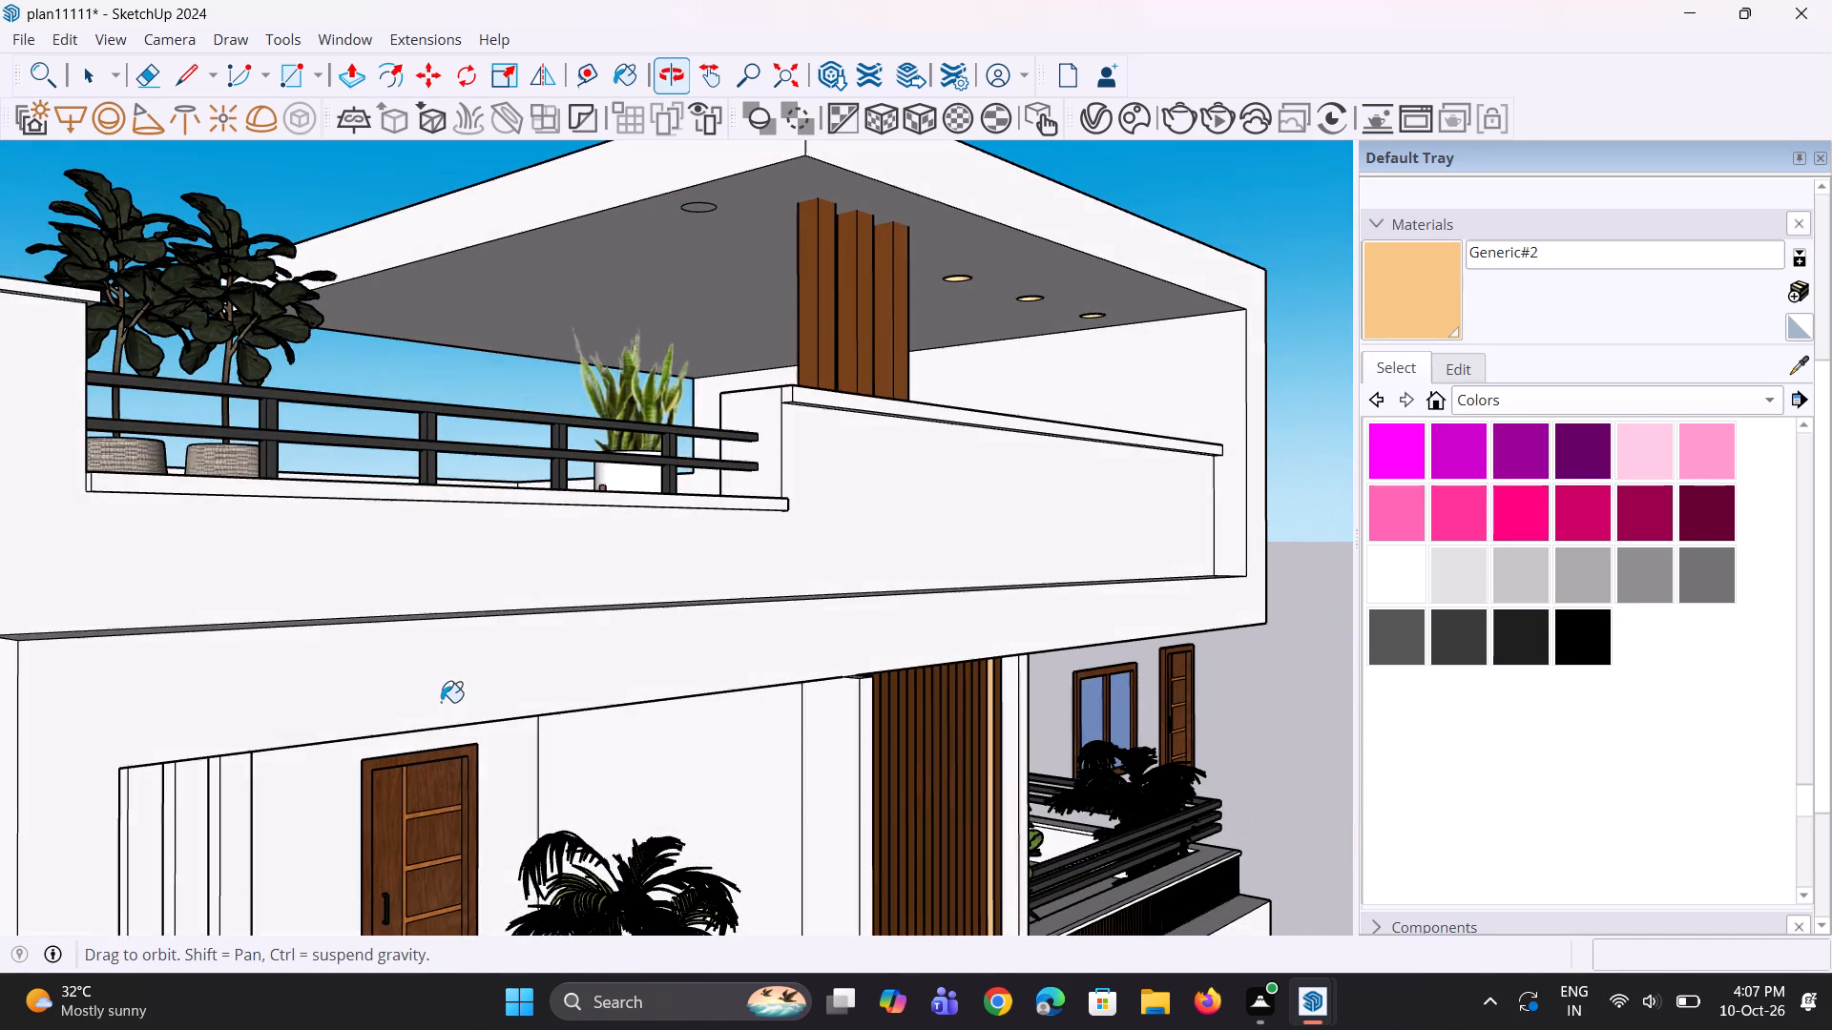
scroll(429, 614, "down", 9)
middle_click_drag(593, 694, 557, 725)
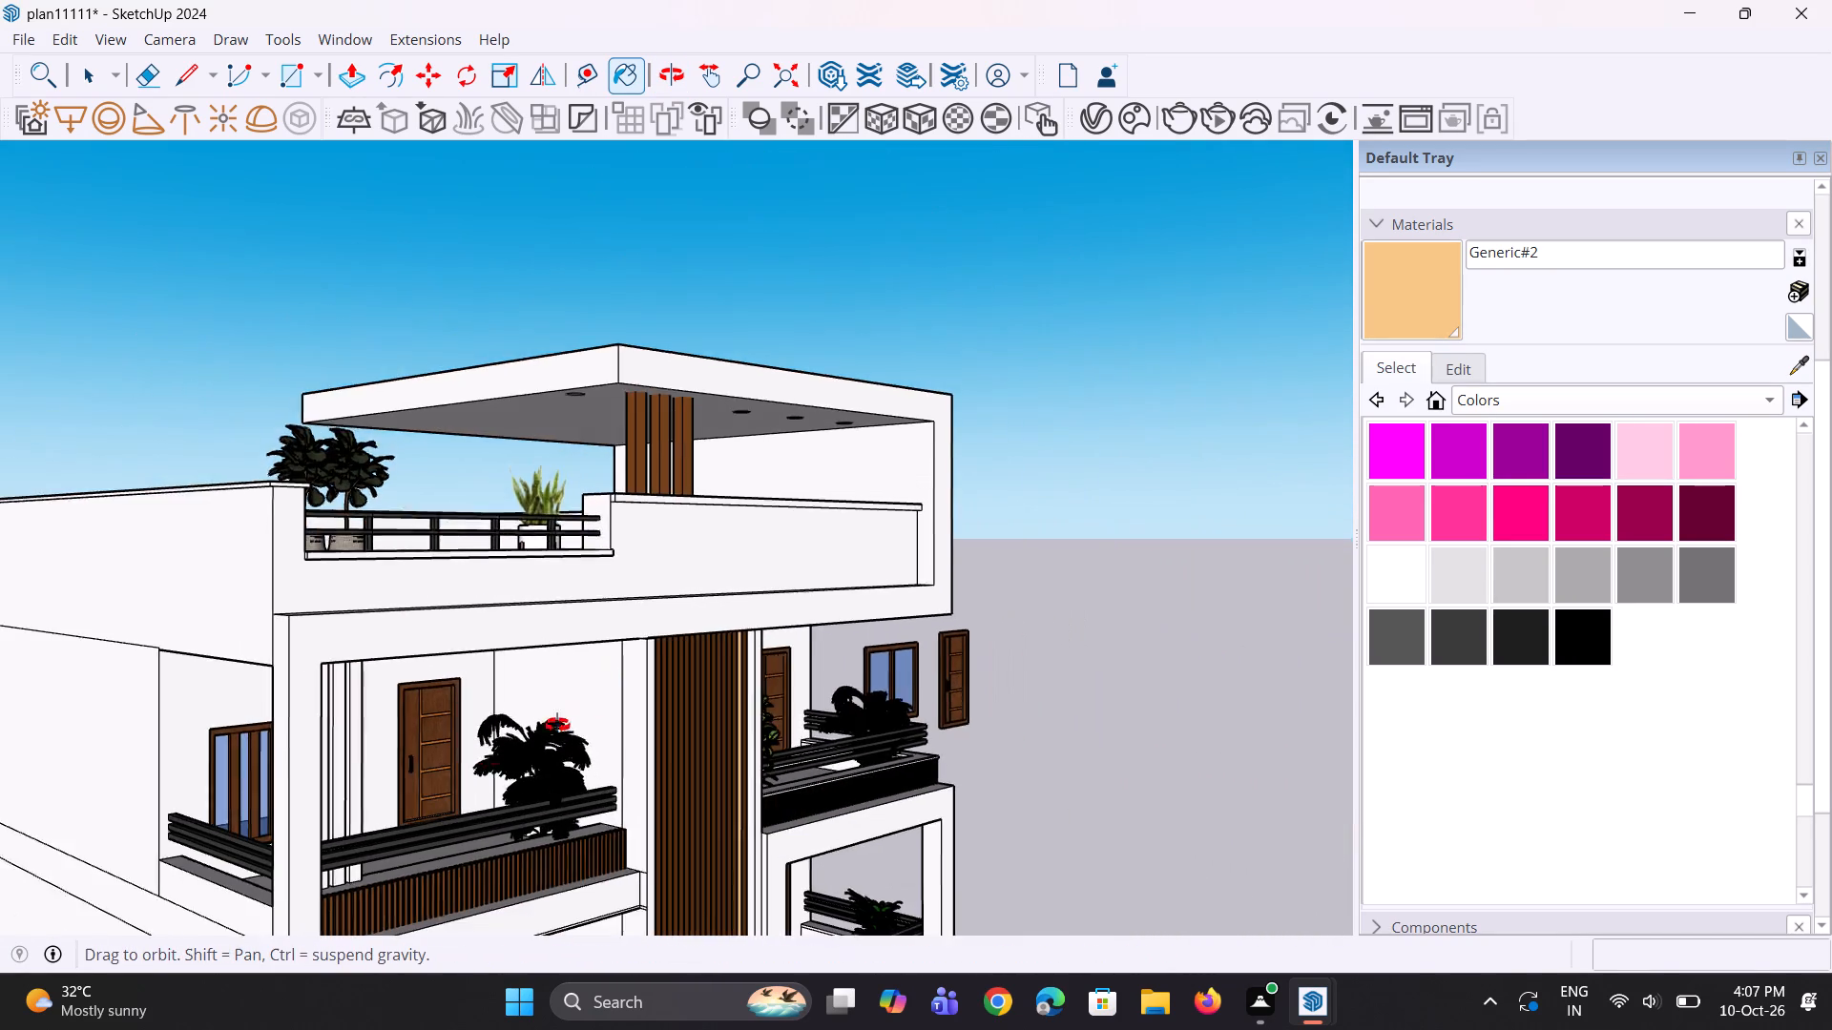
middle_click_drag(557, 725, 364, 763)
scroll(385, 692, "up", 2)
key("space")
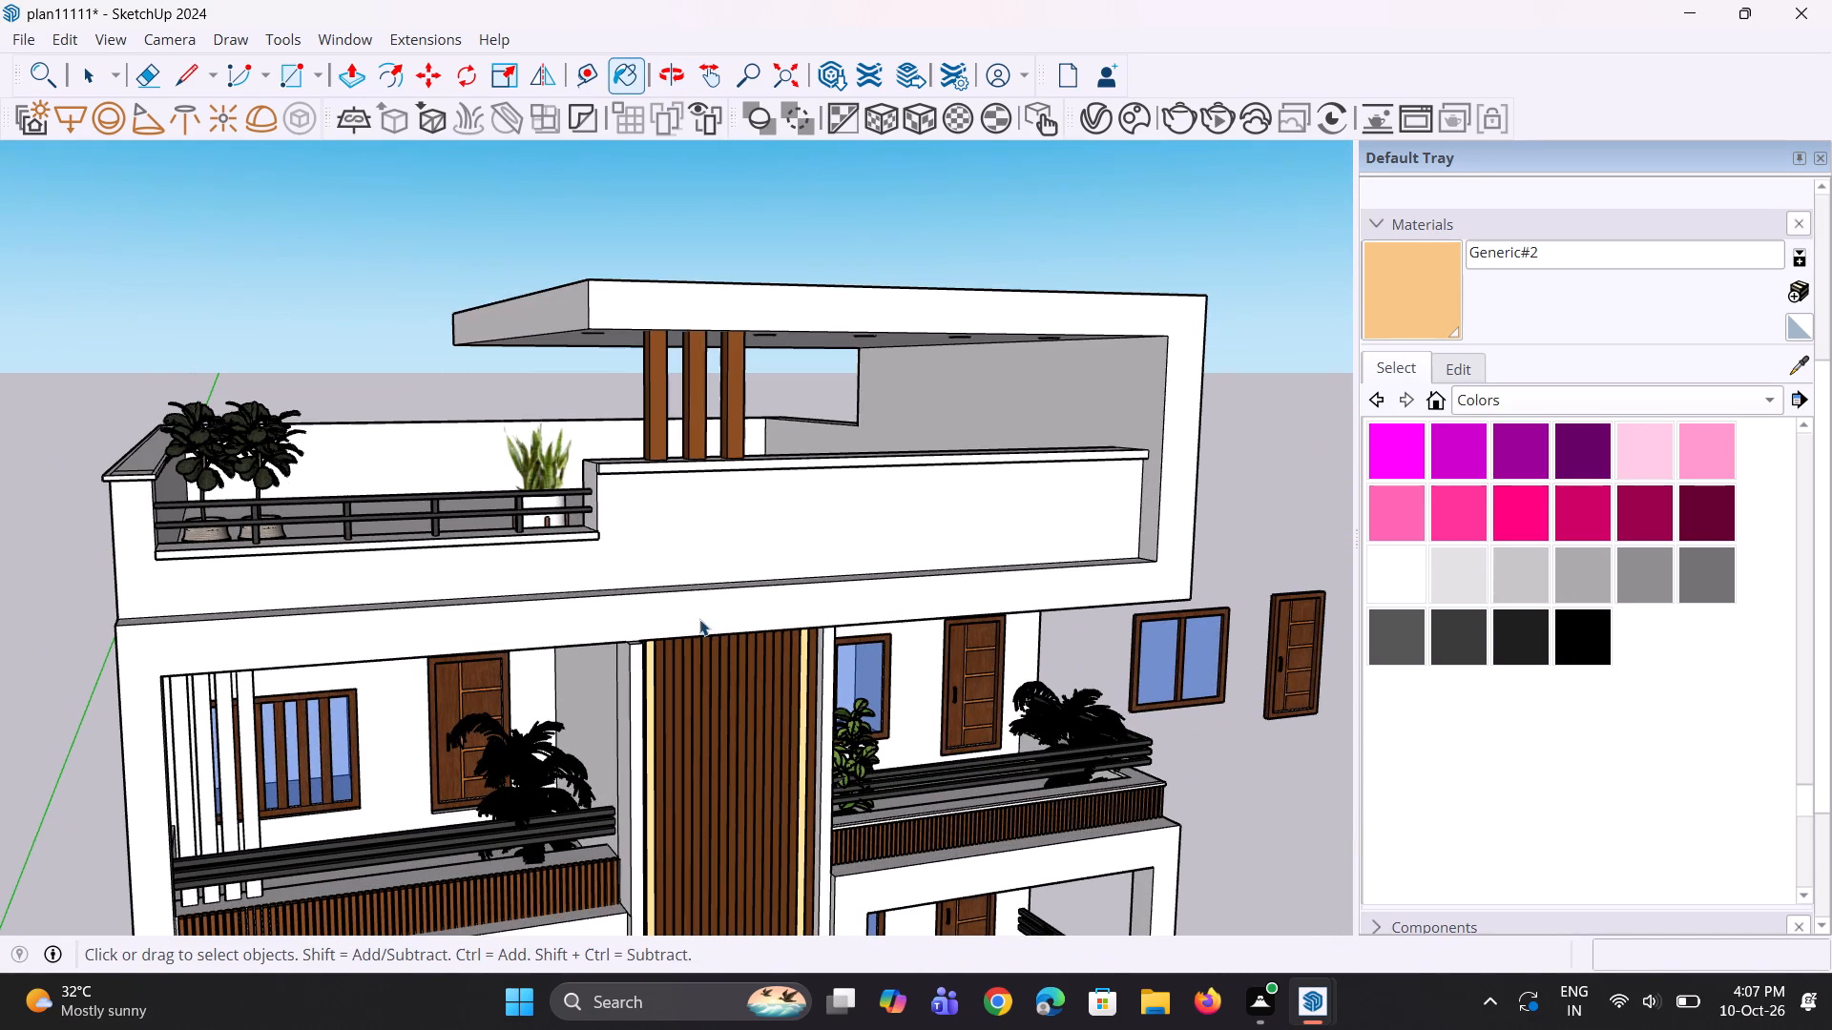
key("space")
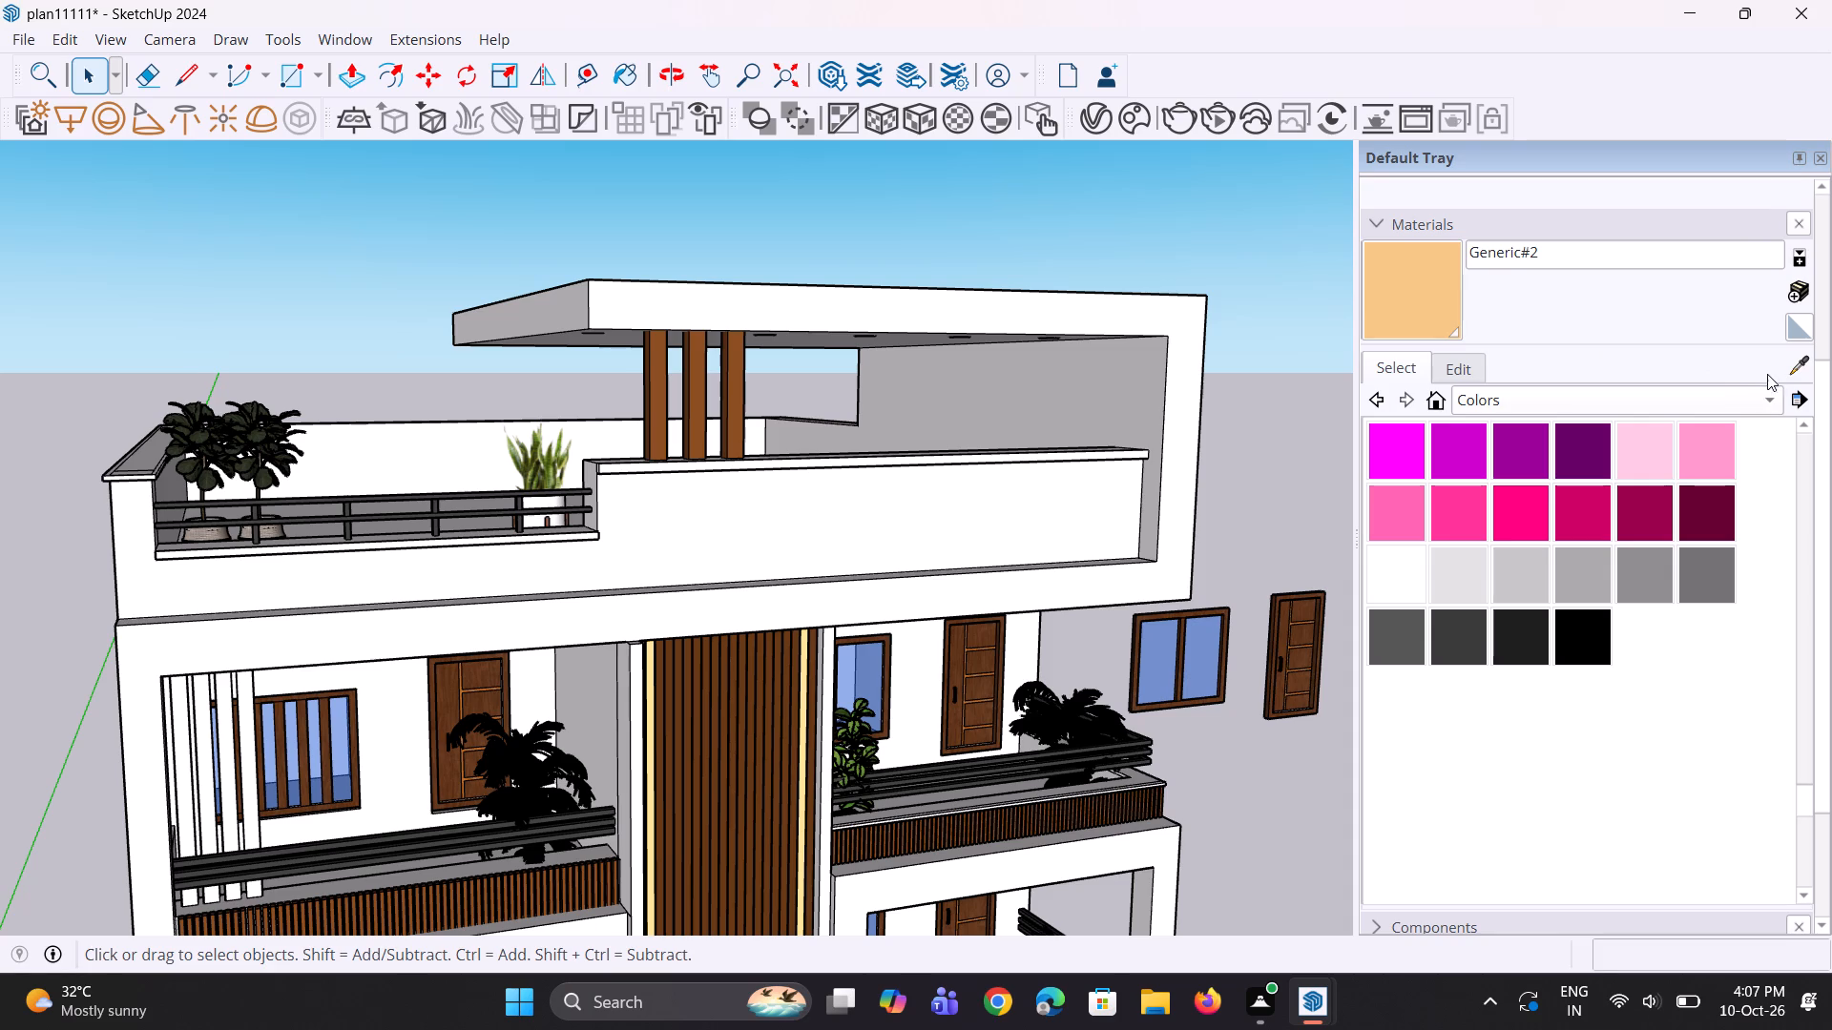
Sample the brown Generic#1 from the balcony's slatted parapet and paint the top-floor left balcony's four white vertical fins with it.
left_click(1793, 369)
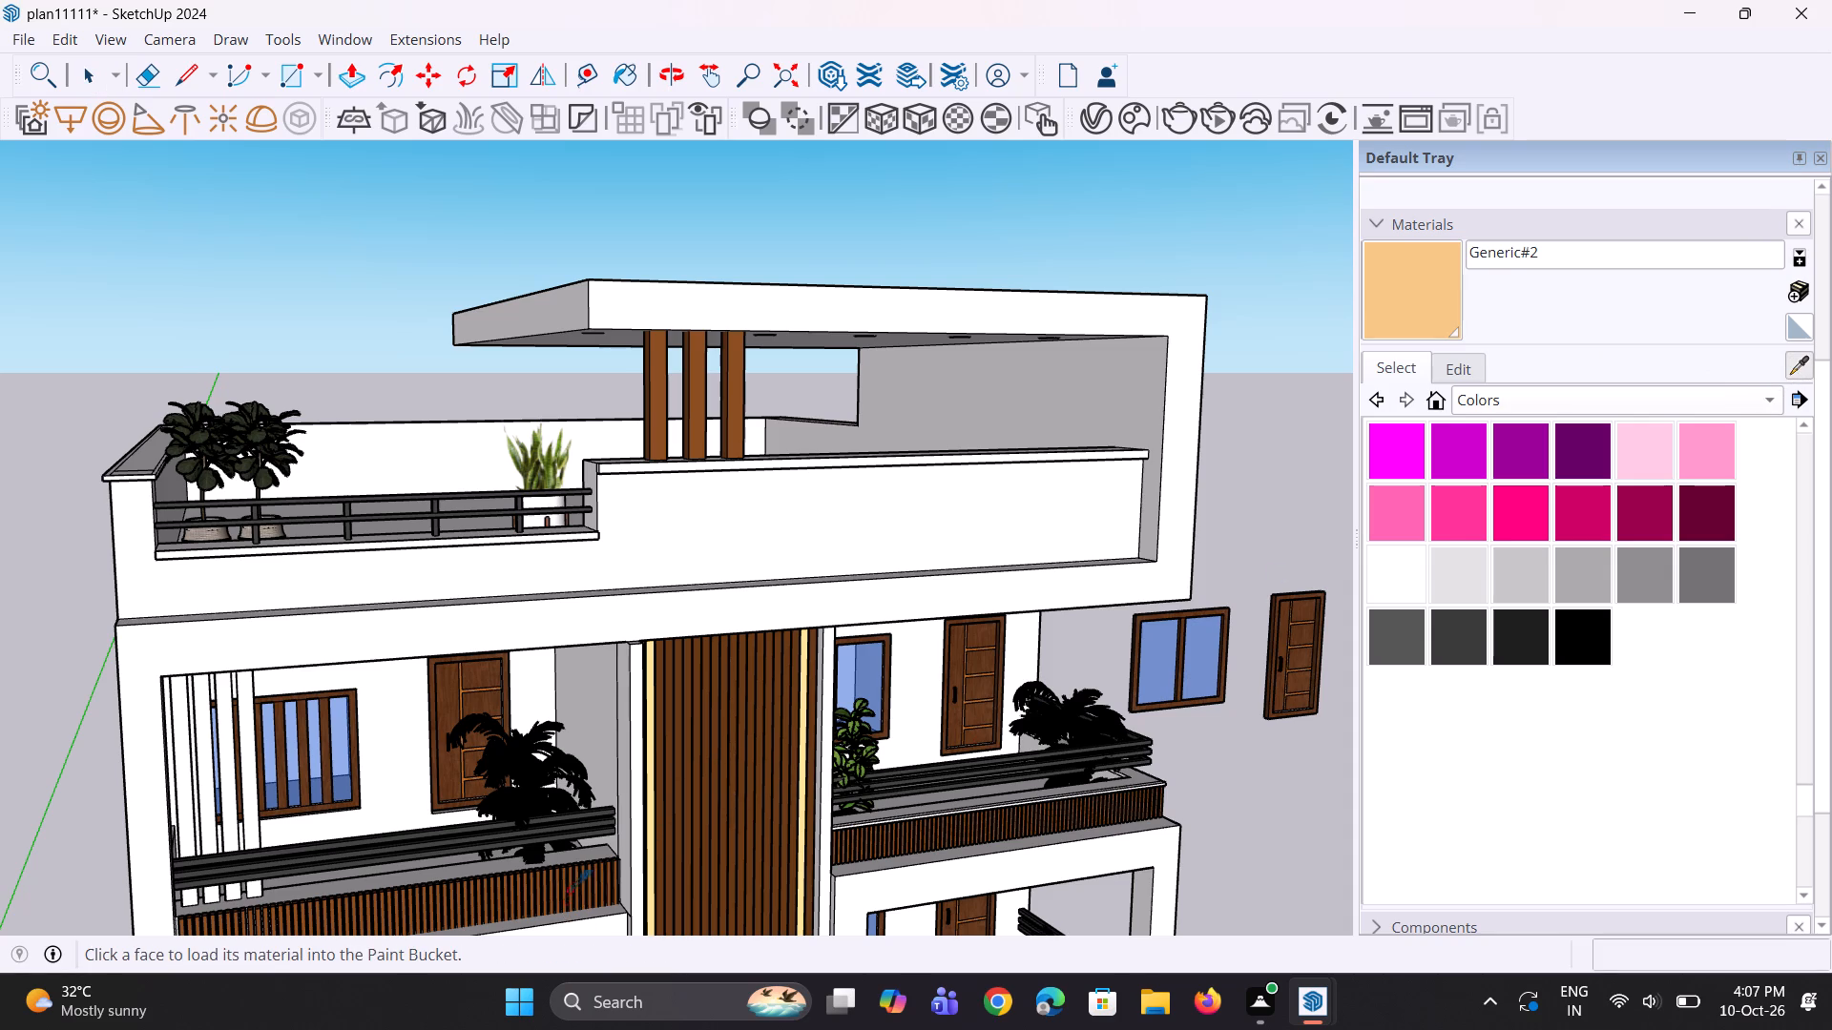
left_click(576, 883)
scroll(237, 805, "up", 8)
left_click(253, 772)
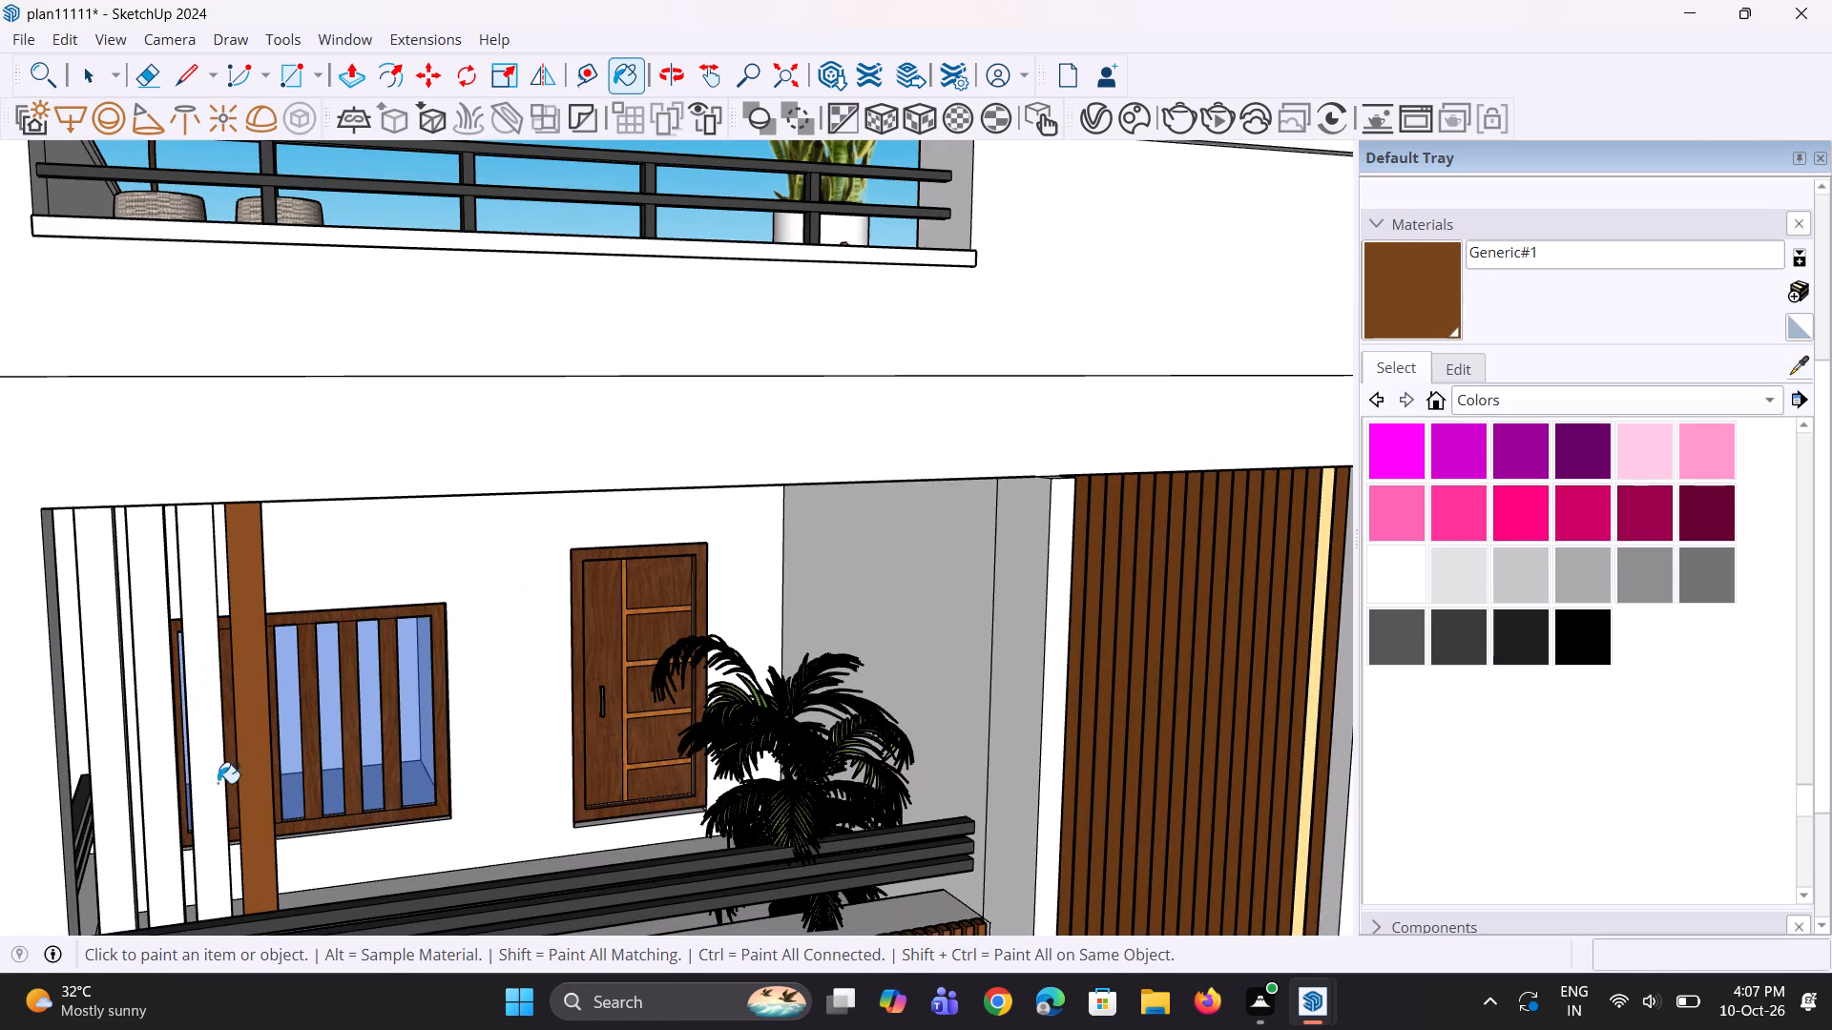
left_click(211, 784)
left_click(162, 796)
left_click(112, 815)
Paint the four white vertical fins of the middle-floor left balcony with Generic#1.
scroll(235, 803, "down", 2)
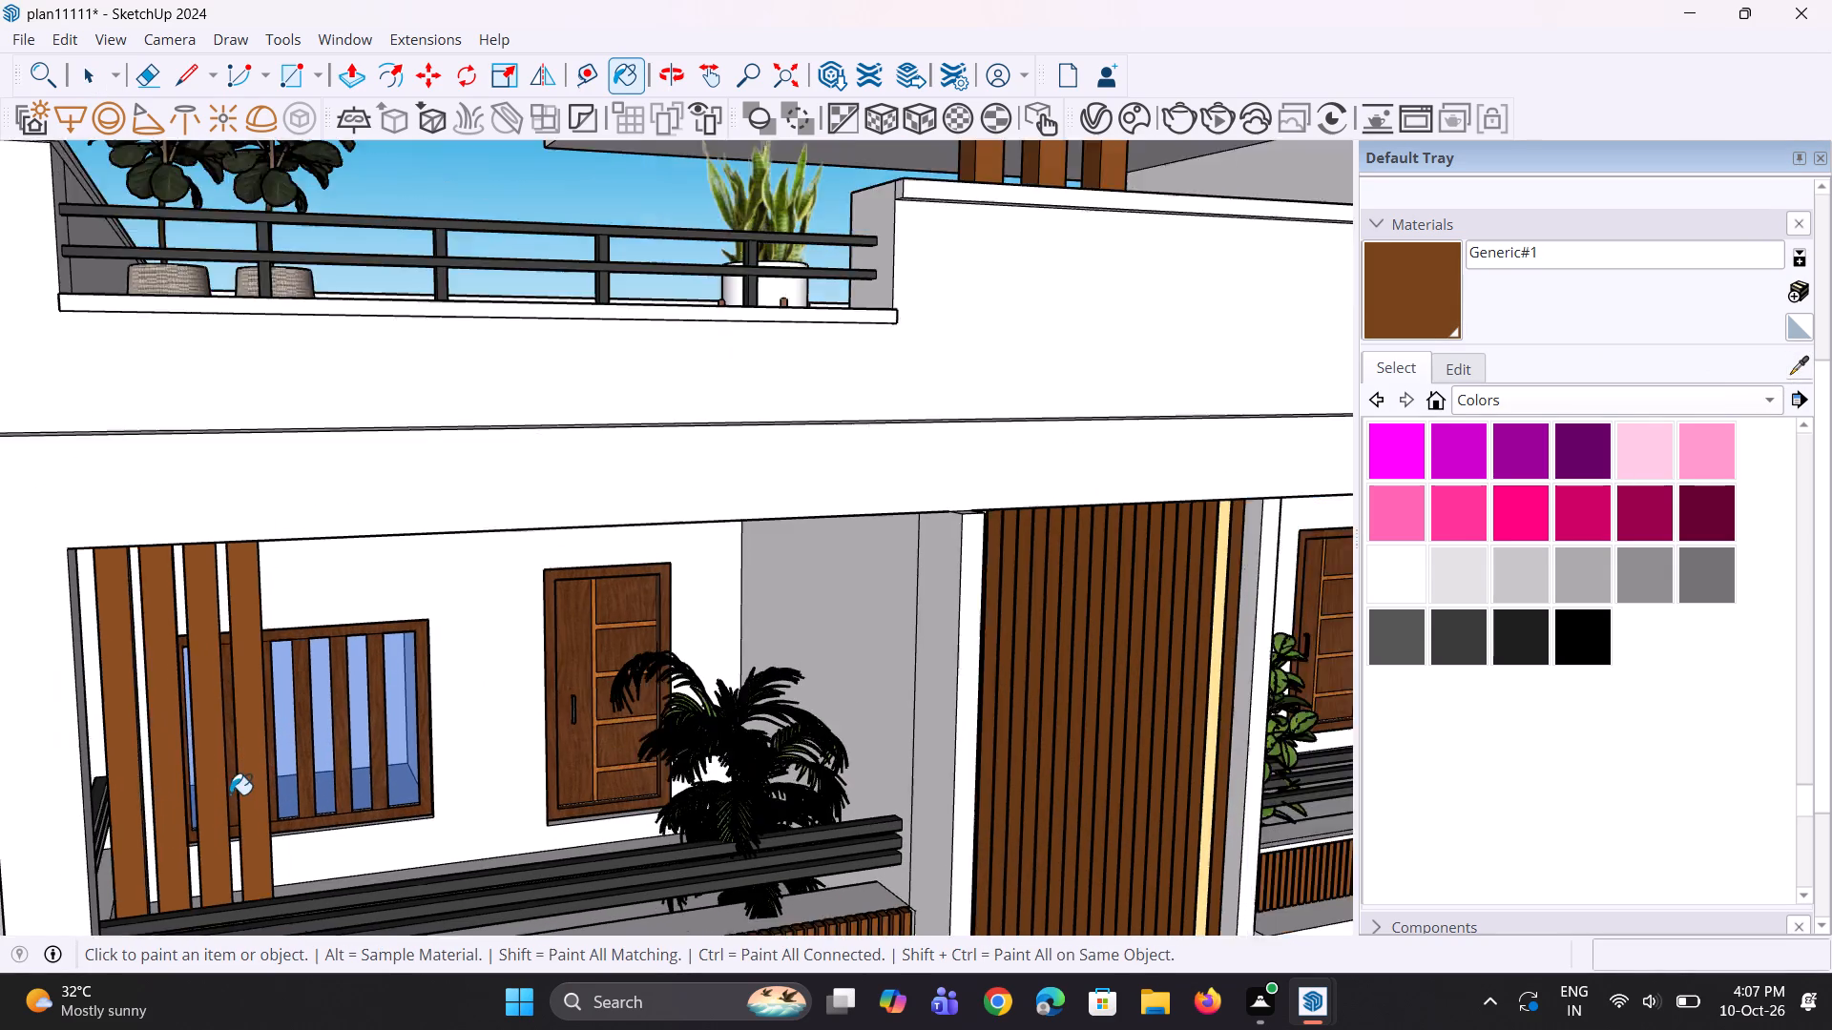
scroll(230, 794, "down", 8)
scroll(169, 740, "down", 4)
scroll(461, 582, "down", 6)
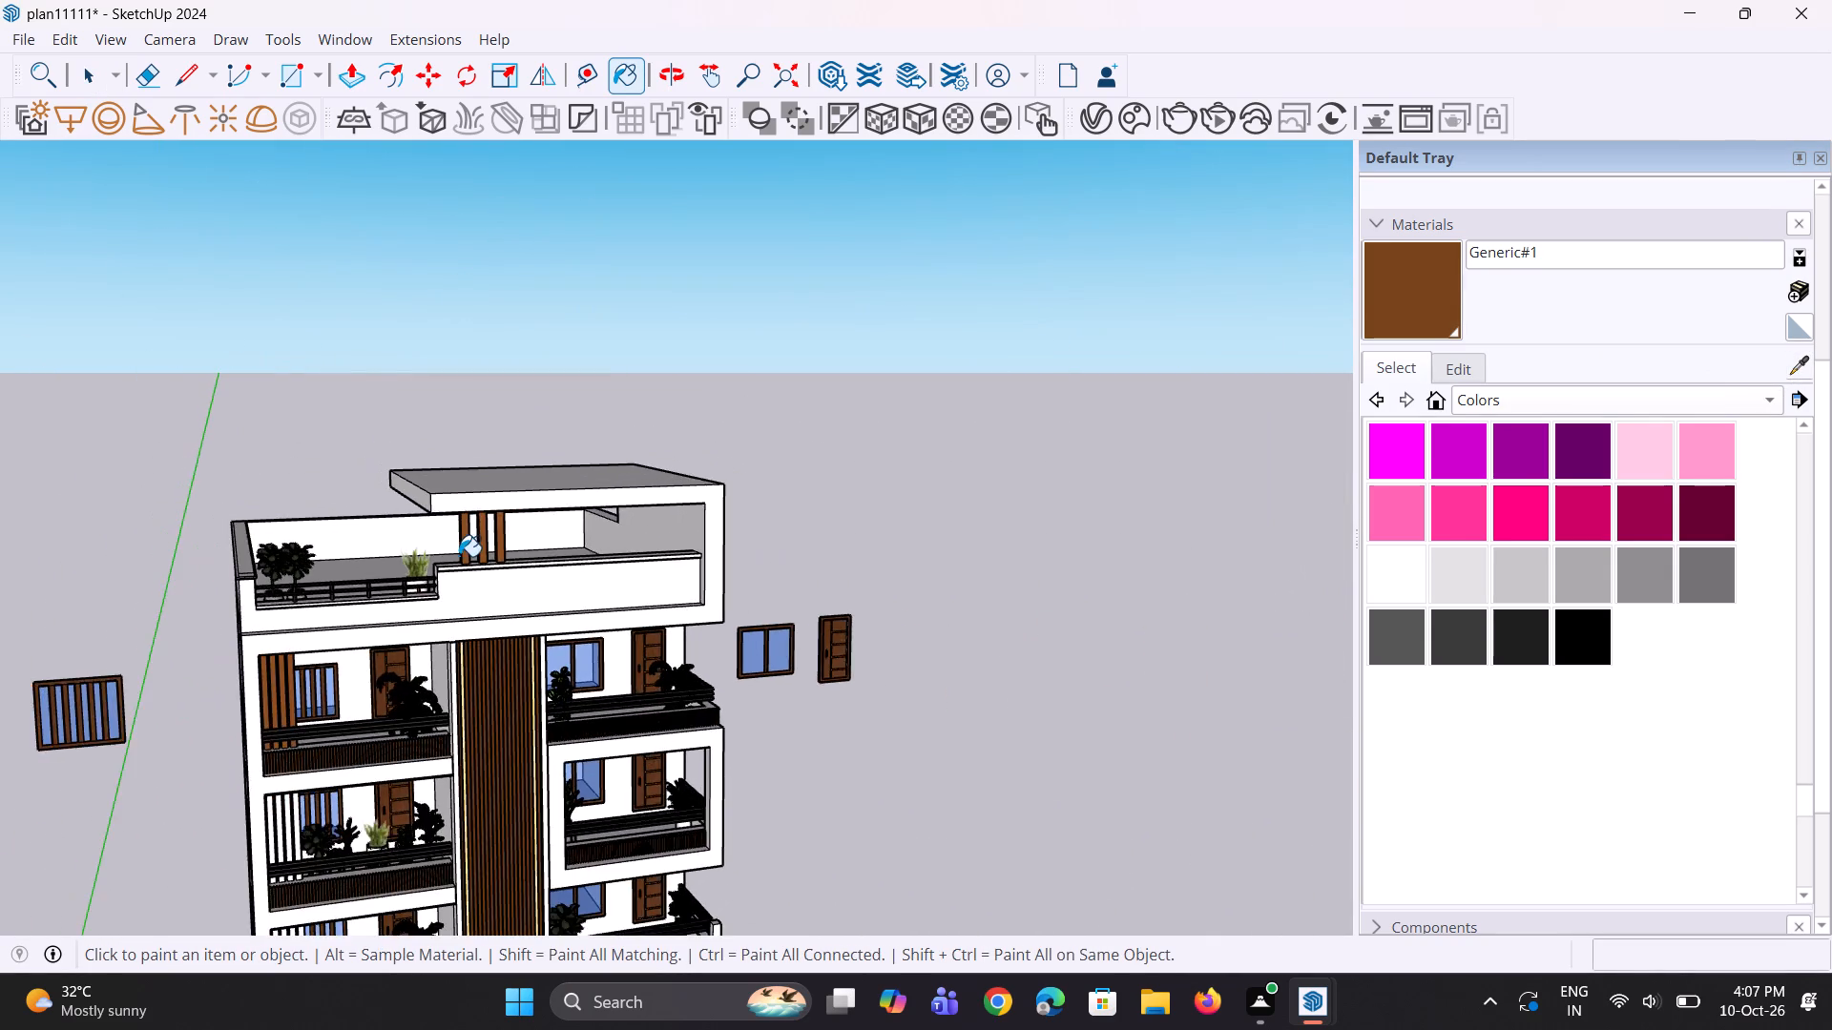
scroll(459, 556, "down", 2)
scroll(352, 906, "up", 4)
scroll(350, 810, "up", 5)
scroll(327, 658, "up", 7)
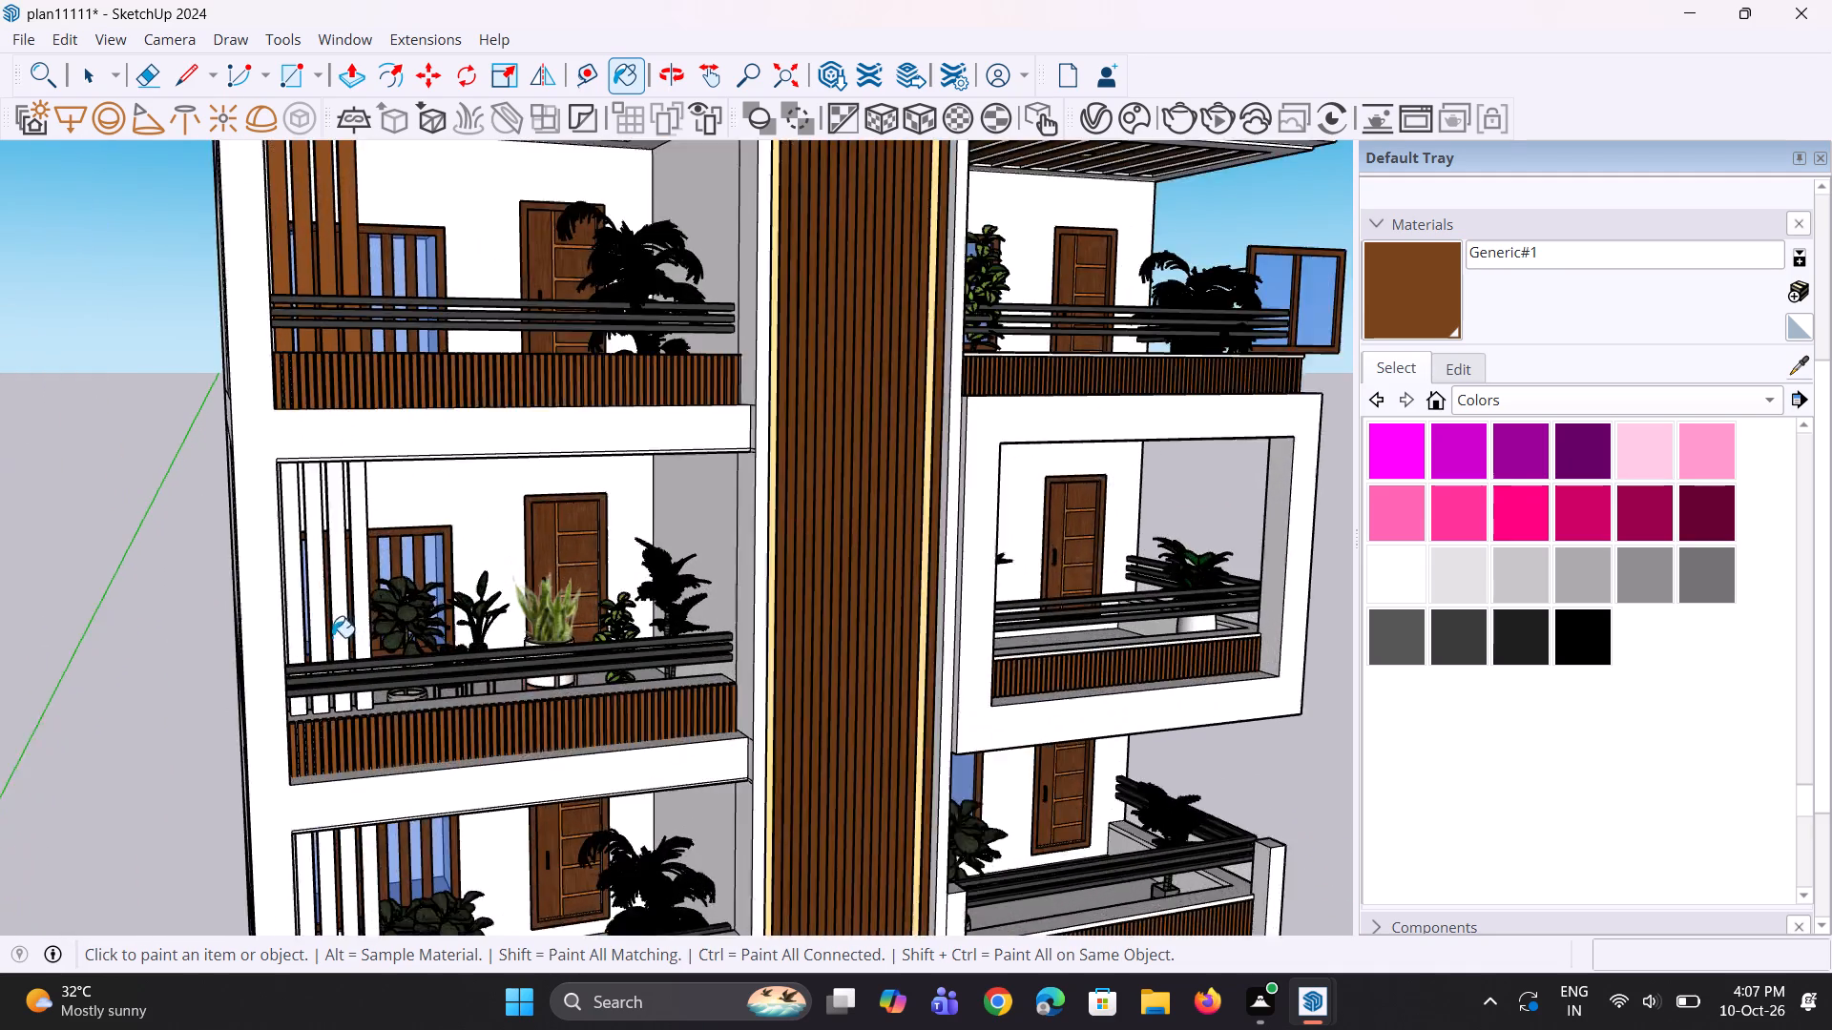
scroll(332, 637, "up", 8)
left_click(380, 624)
left_click(327, 638)
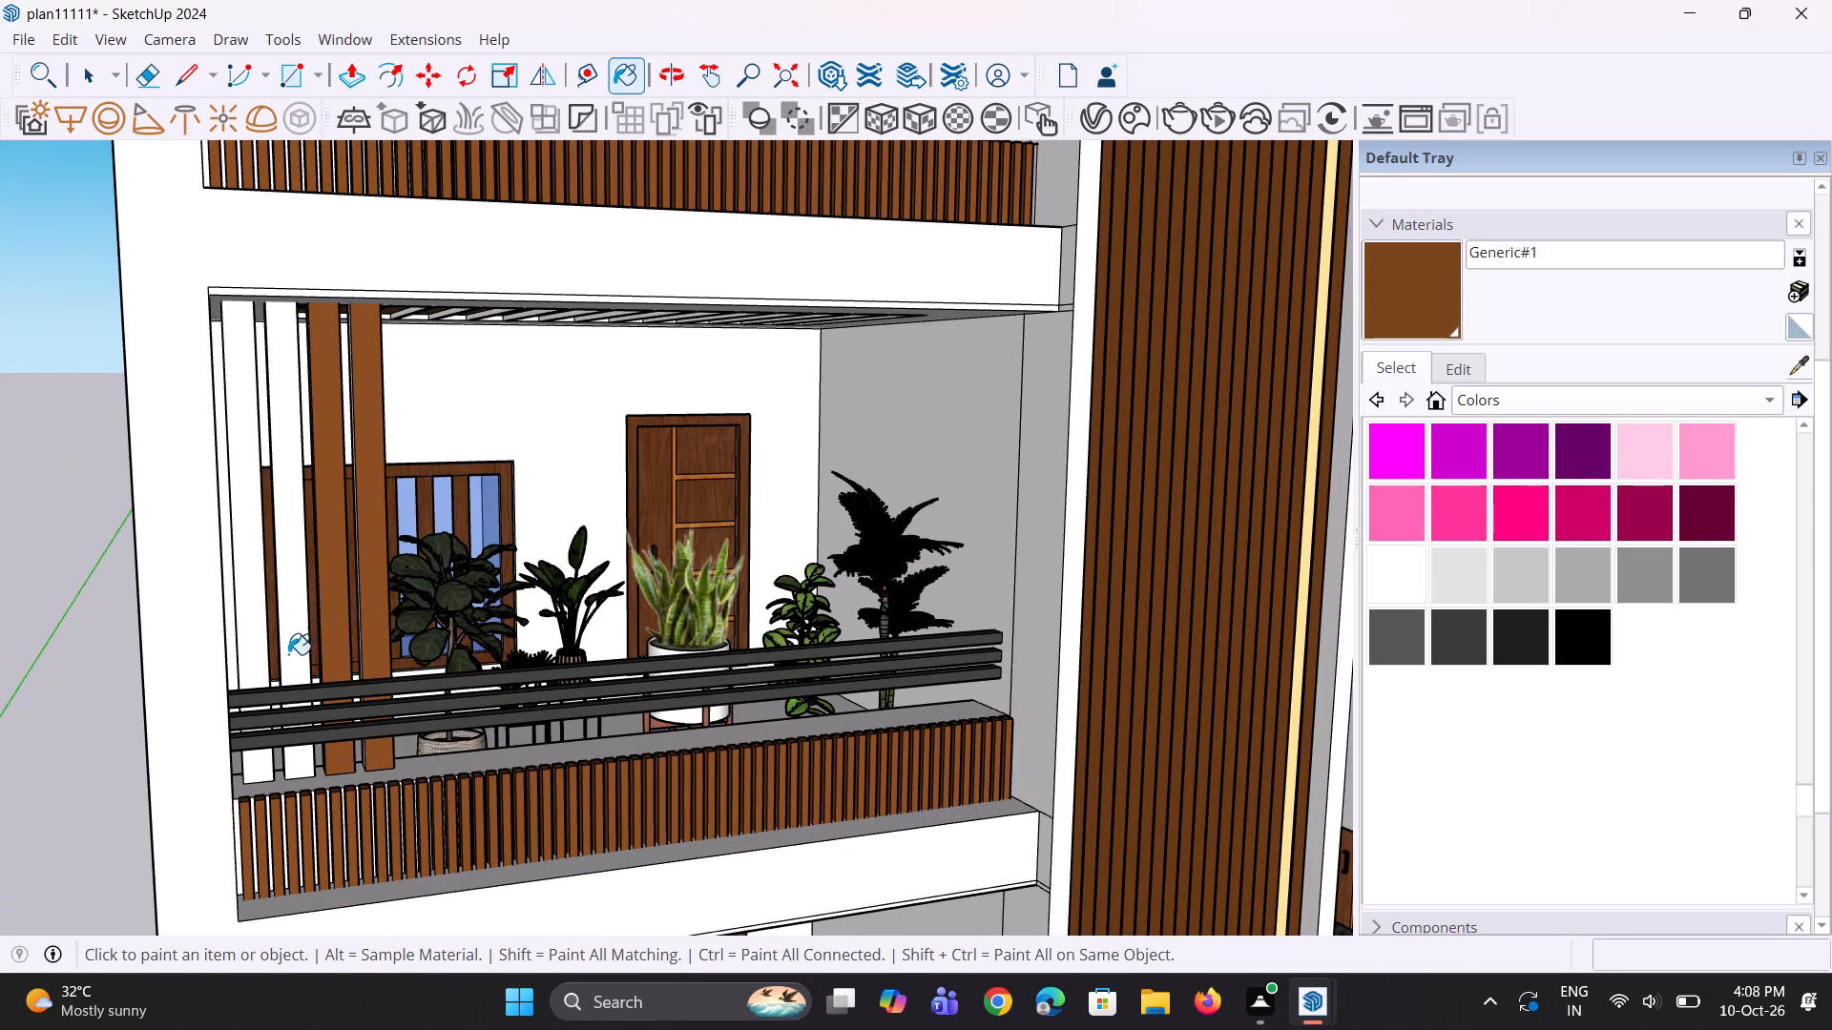
left_click(287, 654)
left_click(251, 658)
Paint the four white vertical fins of the lowest left balcony with Generic#1.
scroll(343, 618, "down", 5)
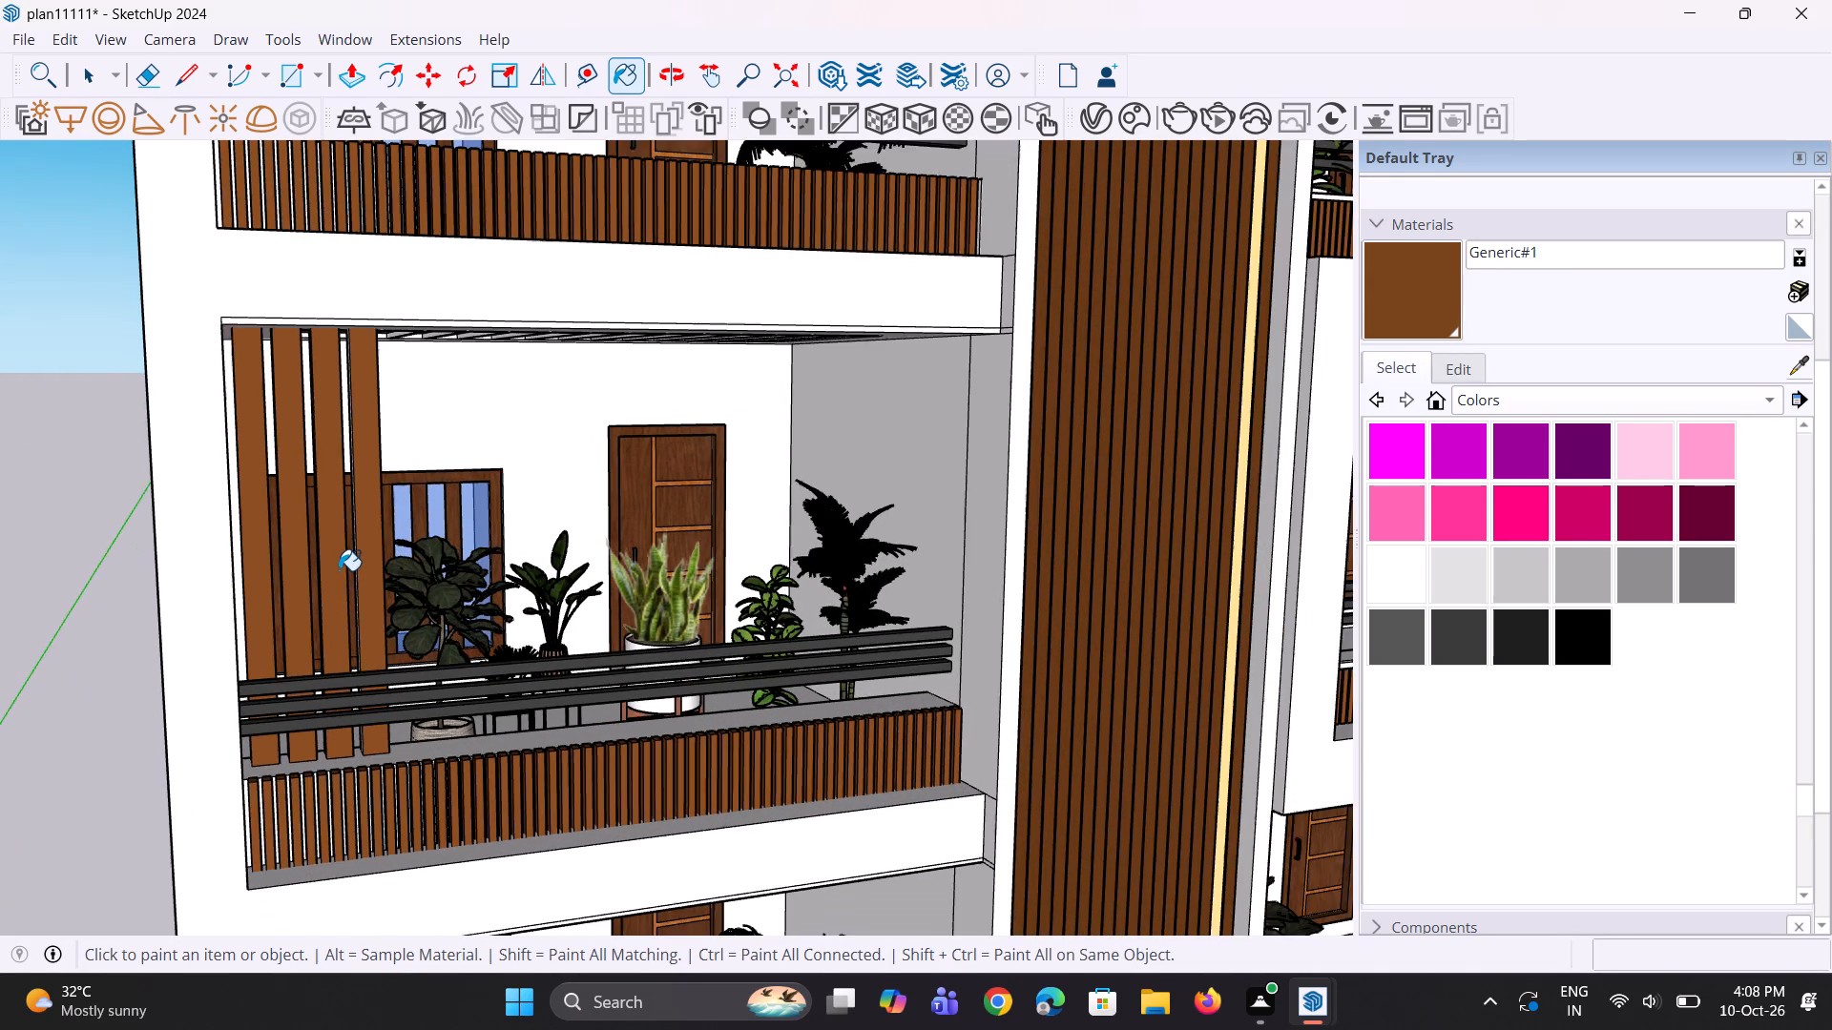
scroll(339, 570, "down", 6)
scroll(343, 841, "up", 3)
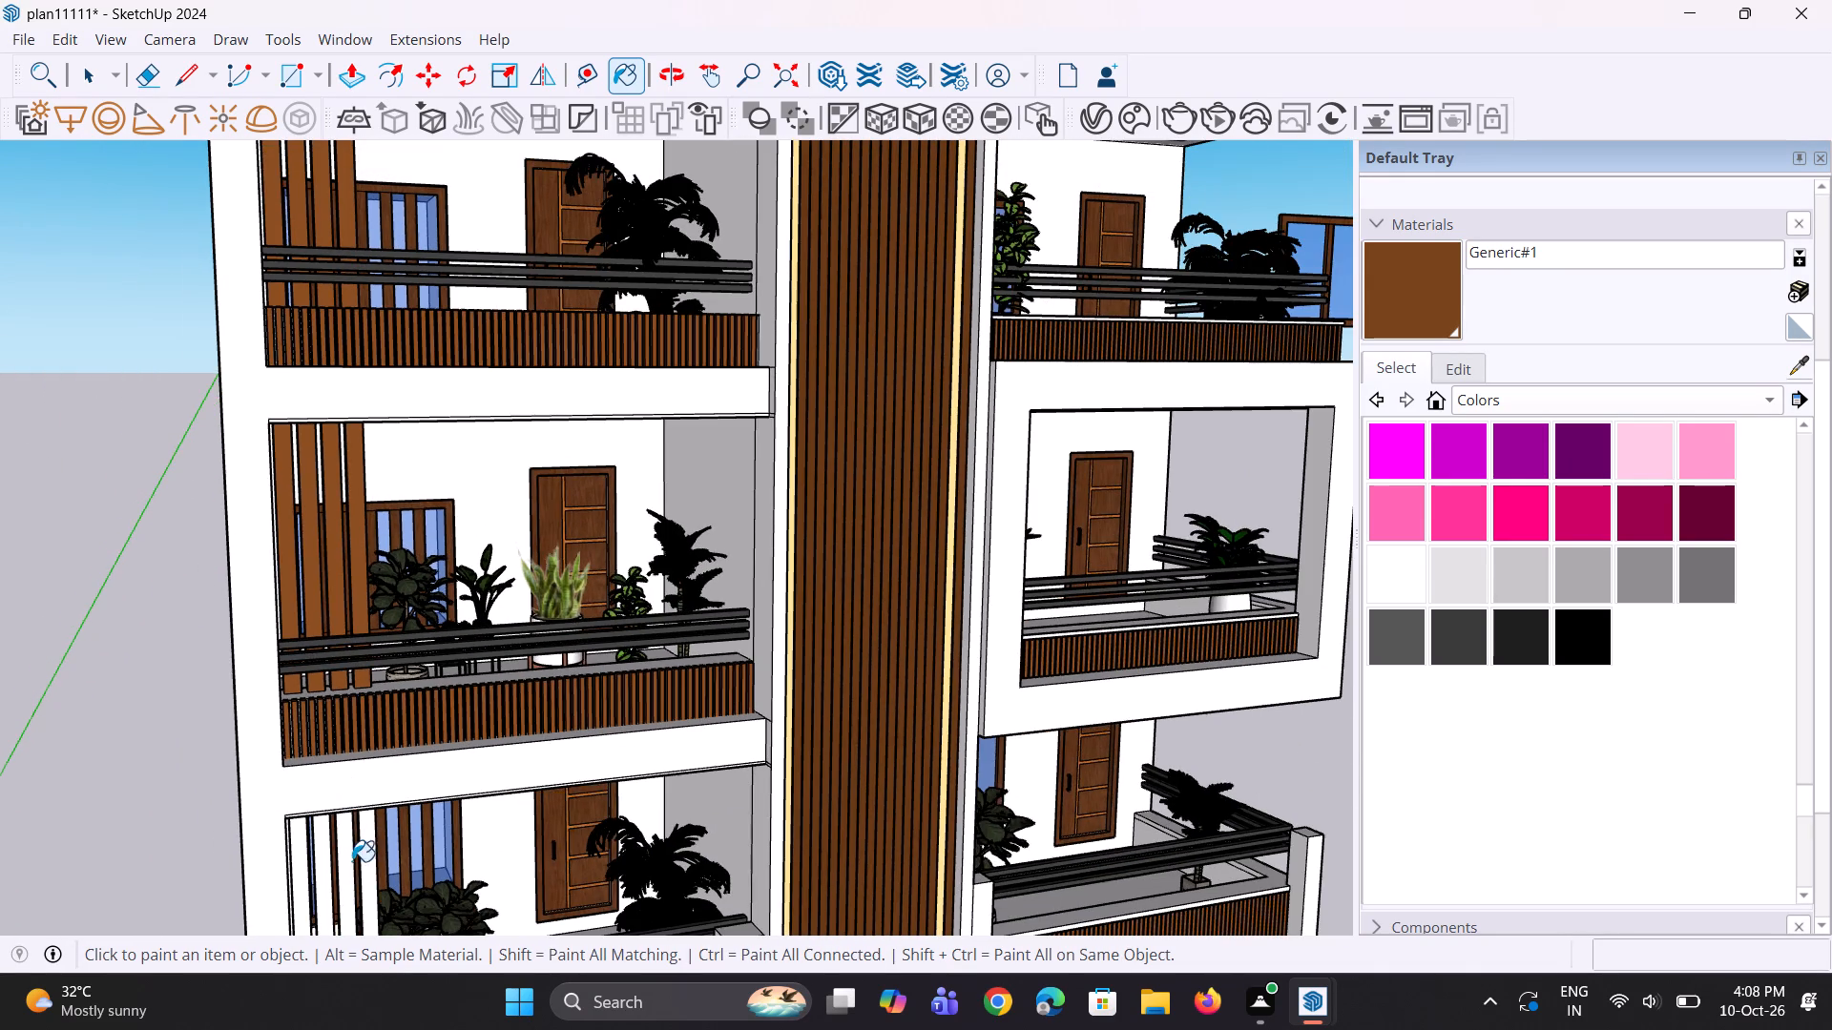
scroll(354, 882, "up", 8)
left_click(381, 873)
left_click(342, 875)
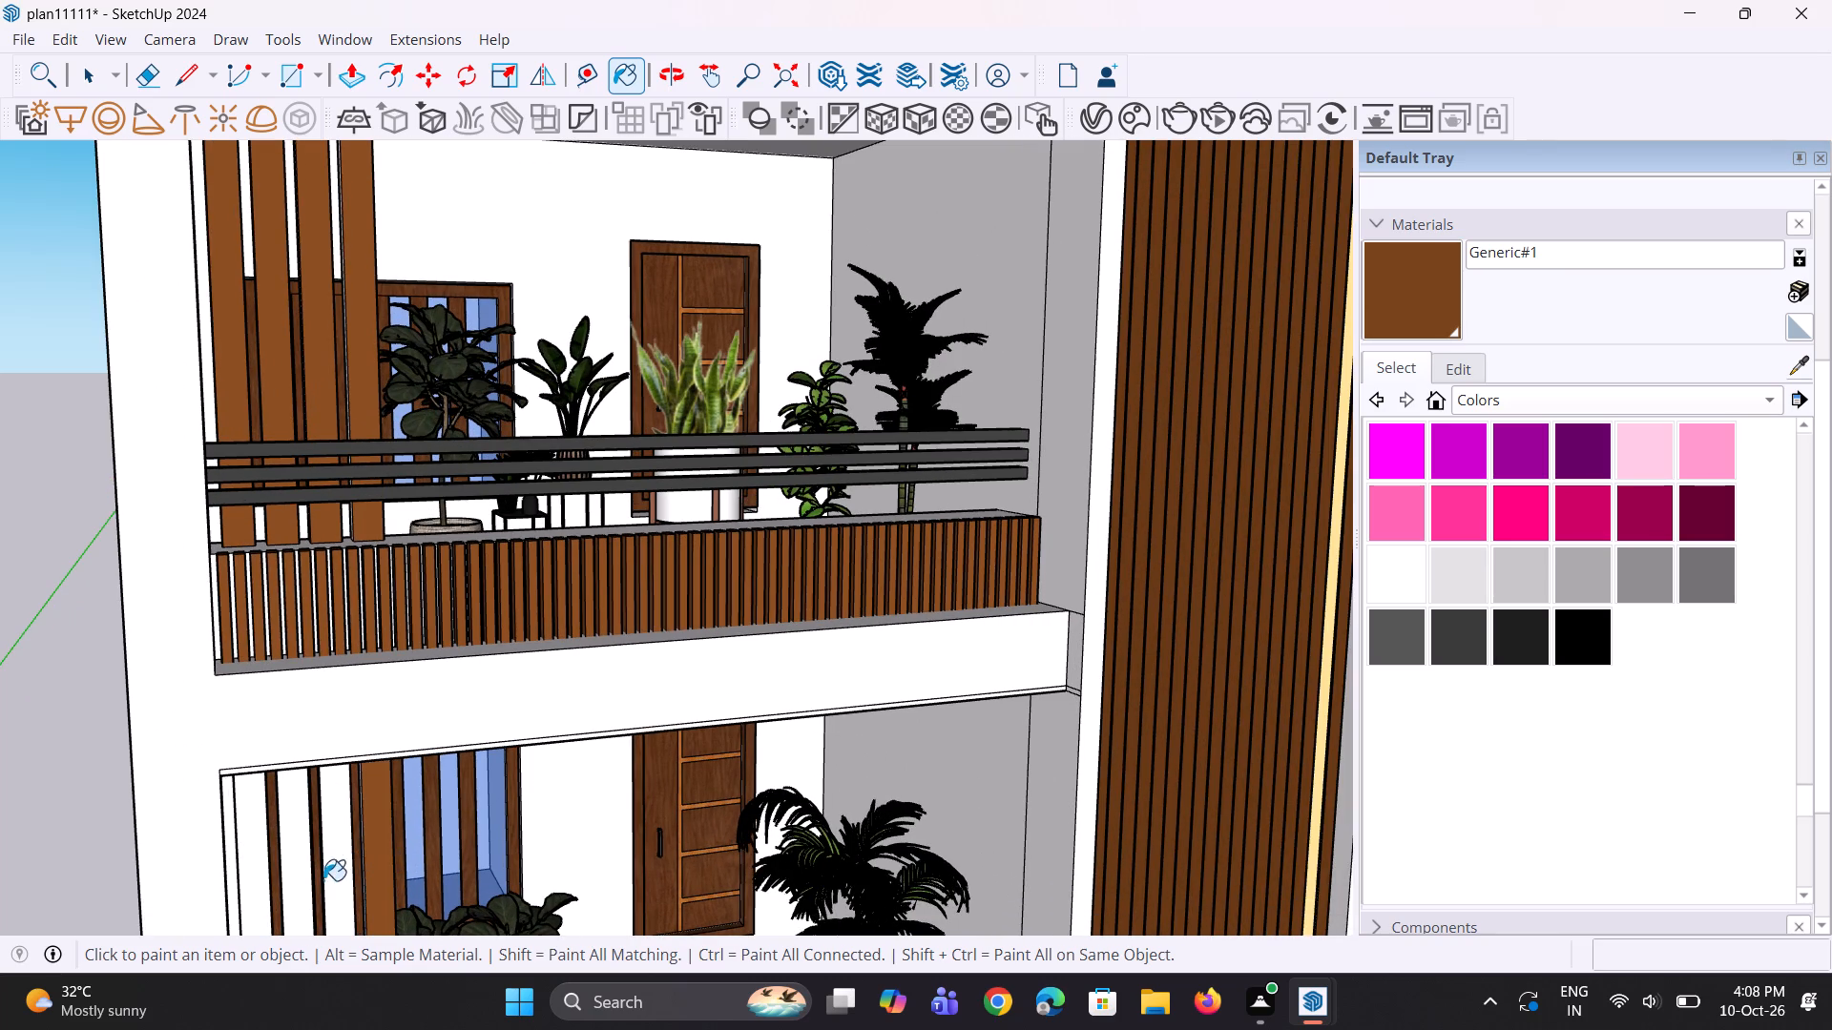
left_click(301, 882)
left_click(258, 893)
Inspect the whole front facade, including the balconies and the central slat panel, for surfaces still needing colour.
scroll(409, 567, "down", 1)
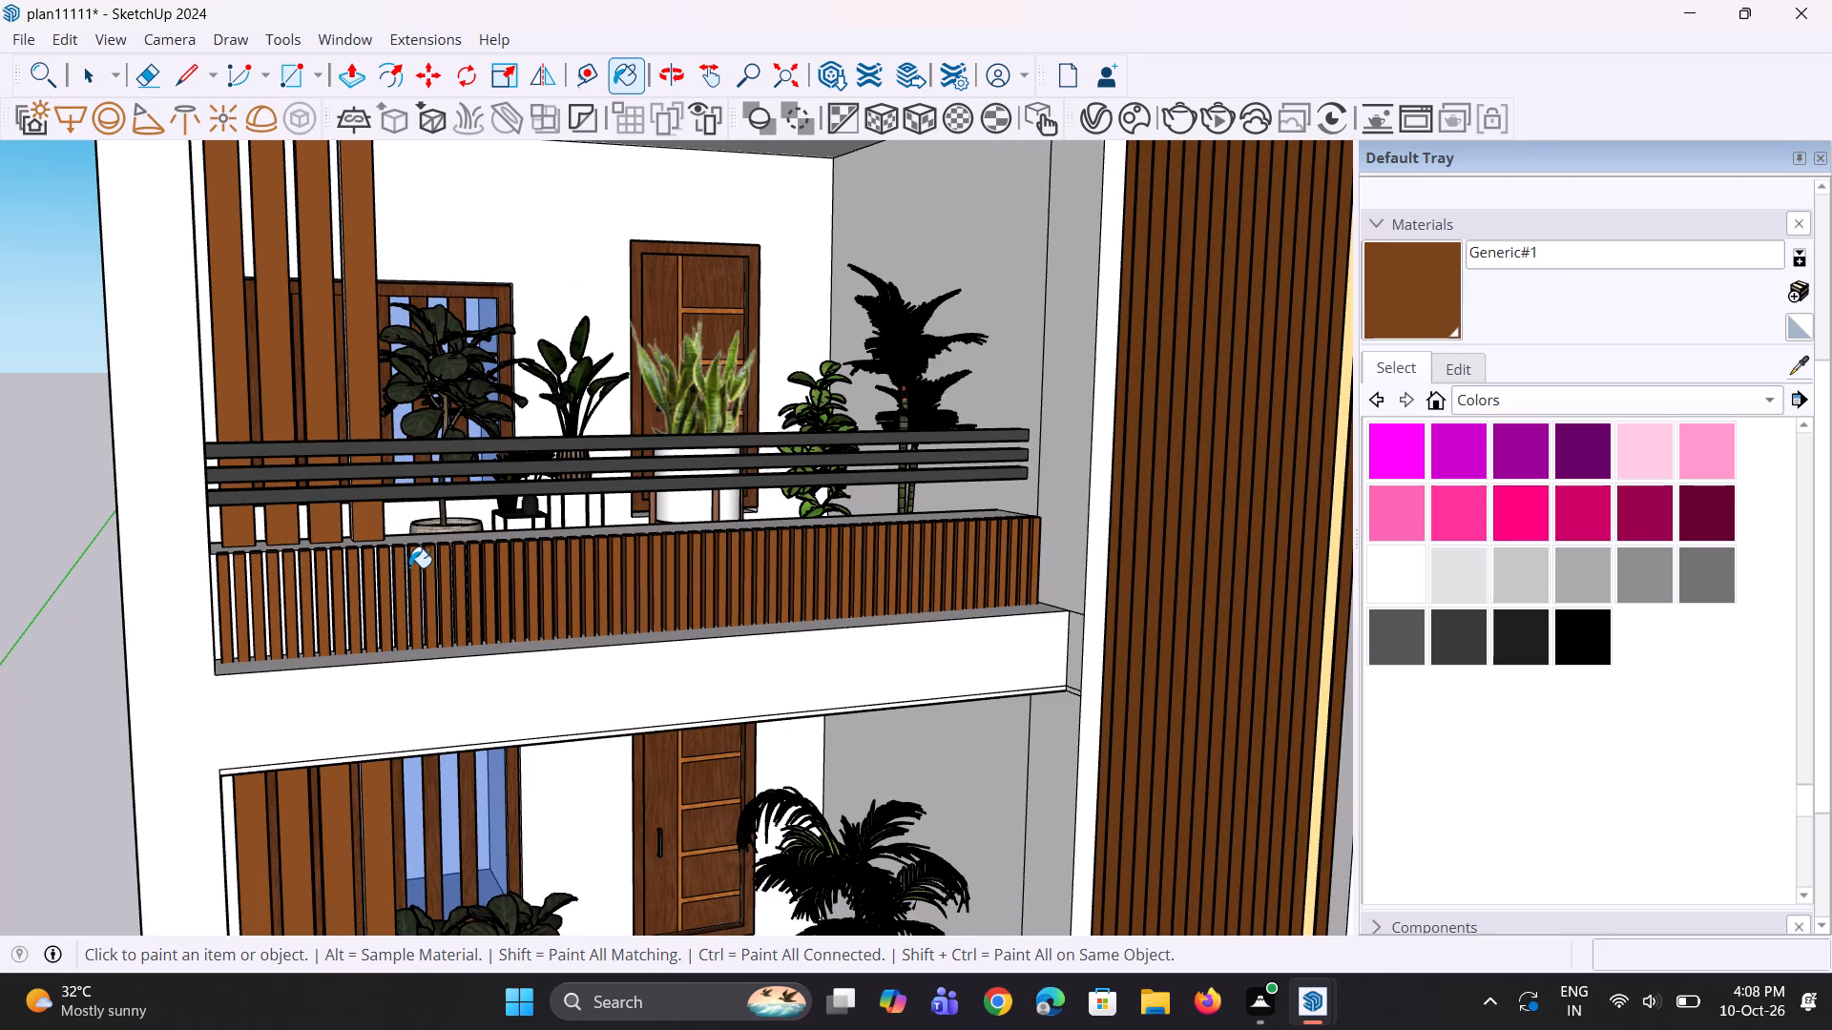
scroll(409, 567, "down", 12)
middle_click_drag(489, 739, 340, 758)
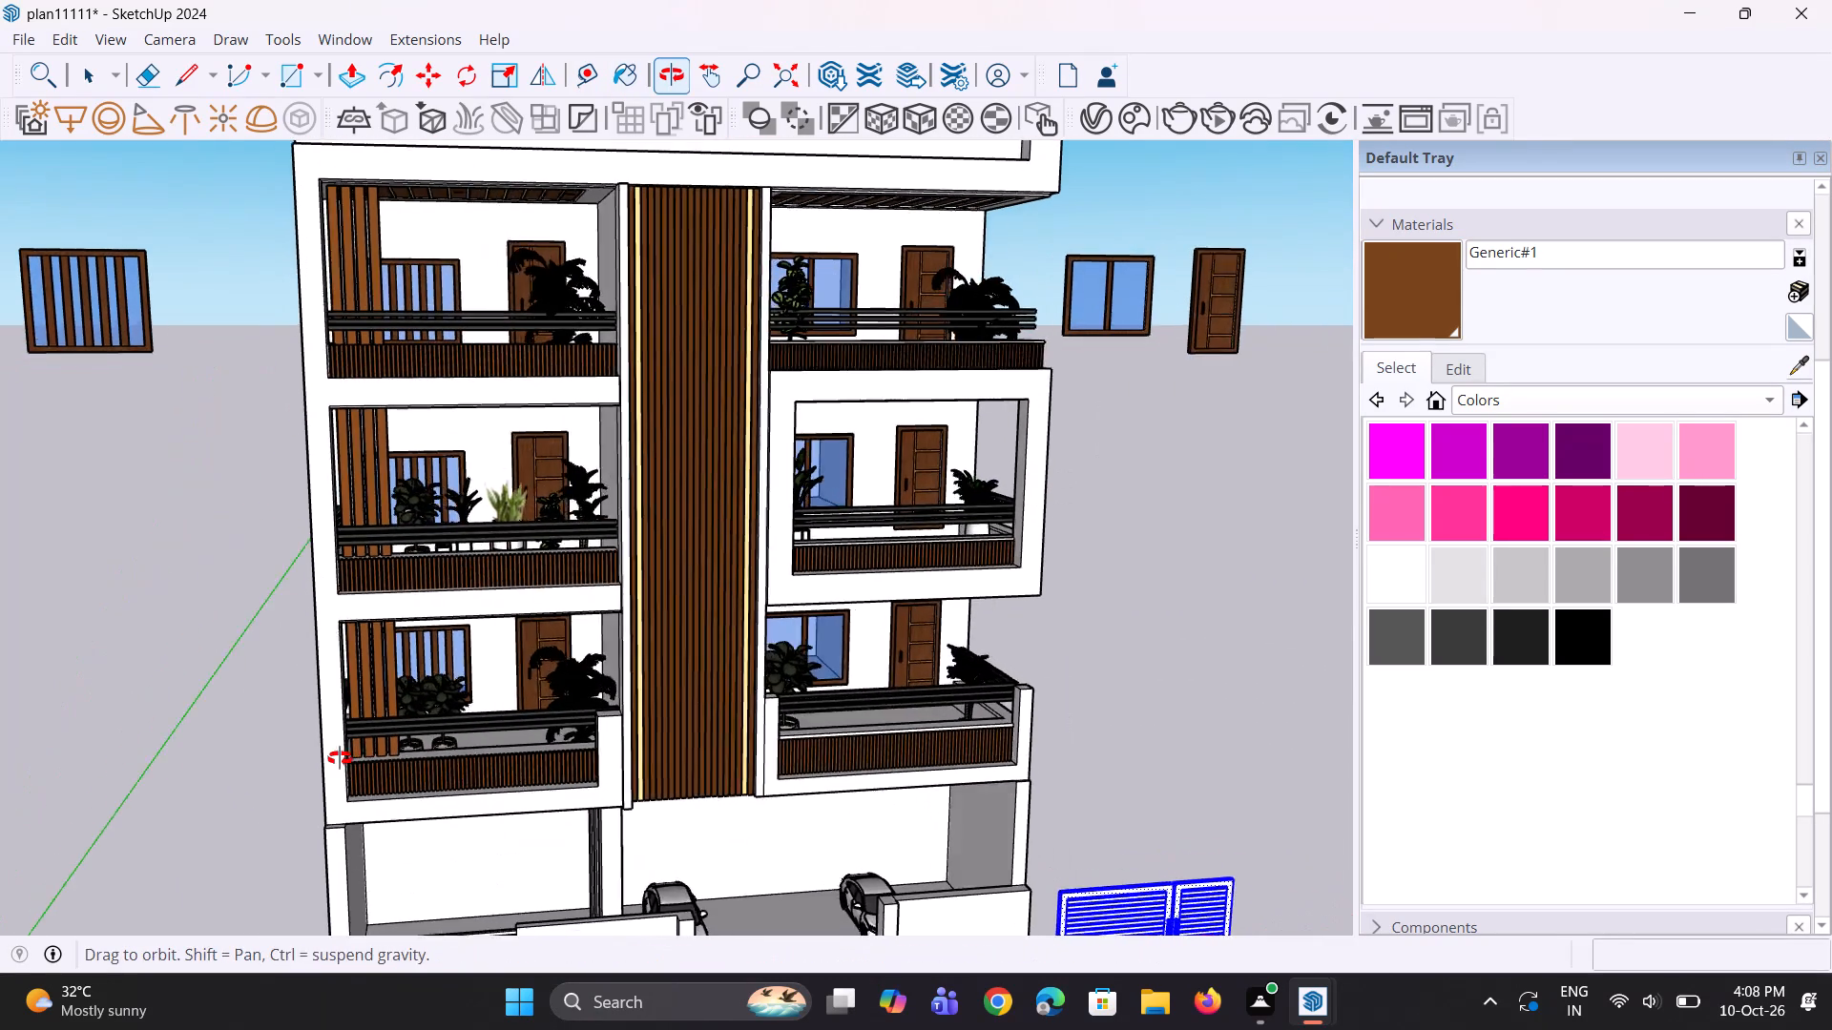
middle_click_drag(340, 758, 334, 758)
scroll(410, 704, "up", 3)
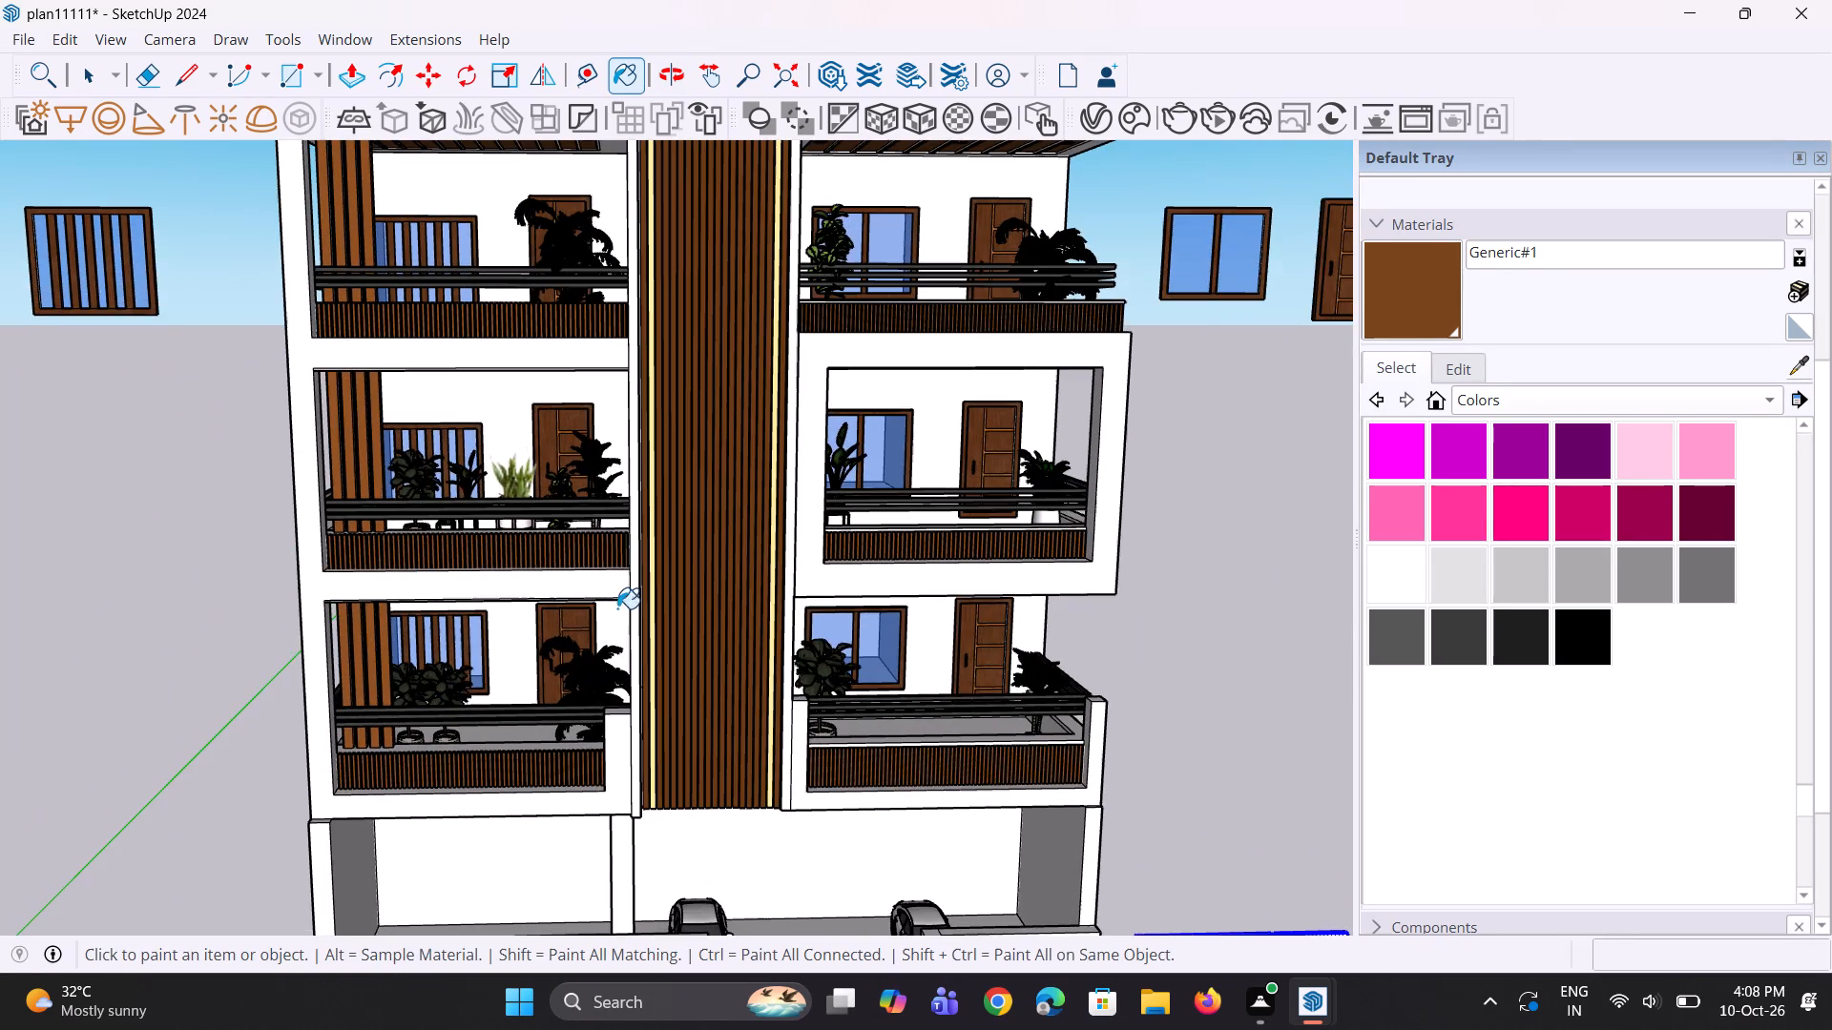
scroll(646, 486, "up", 7)
middle_click_drag(681, 515, 778, 542)
scroll(778, 542, "up", 1)
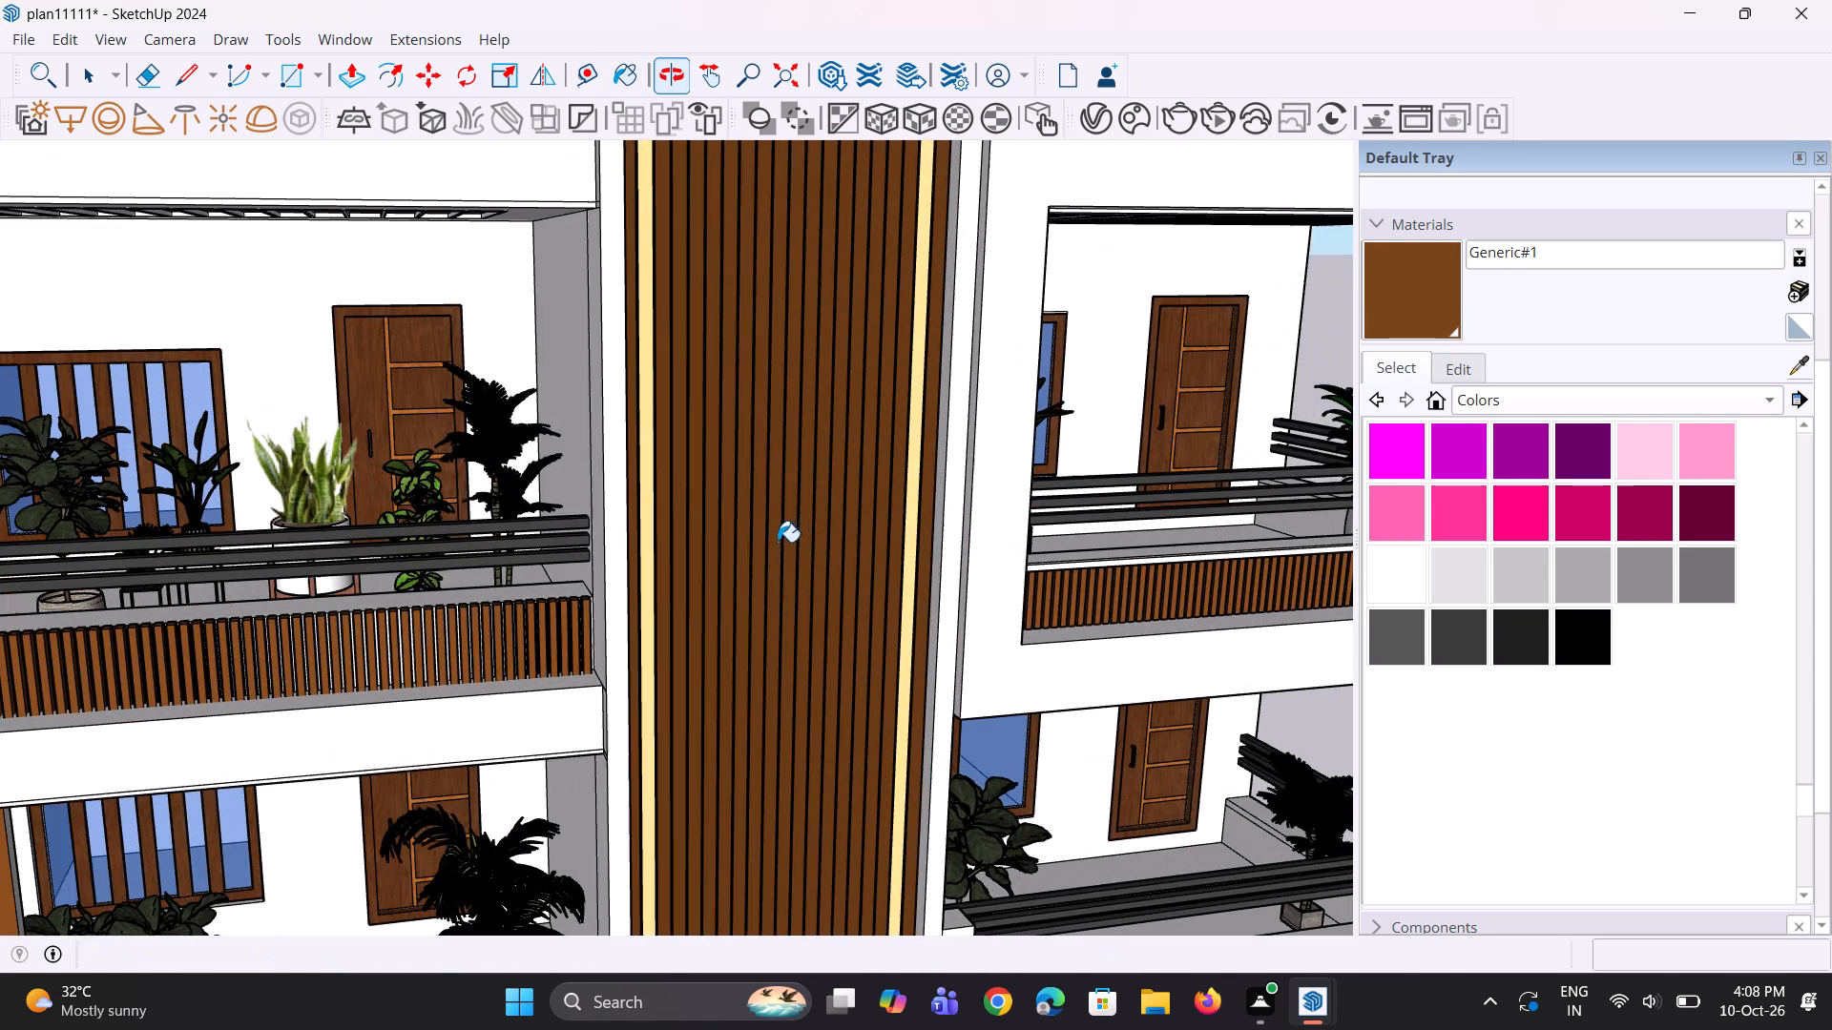
scroll(764, 557, "down", 7)
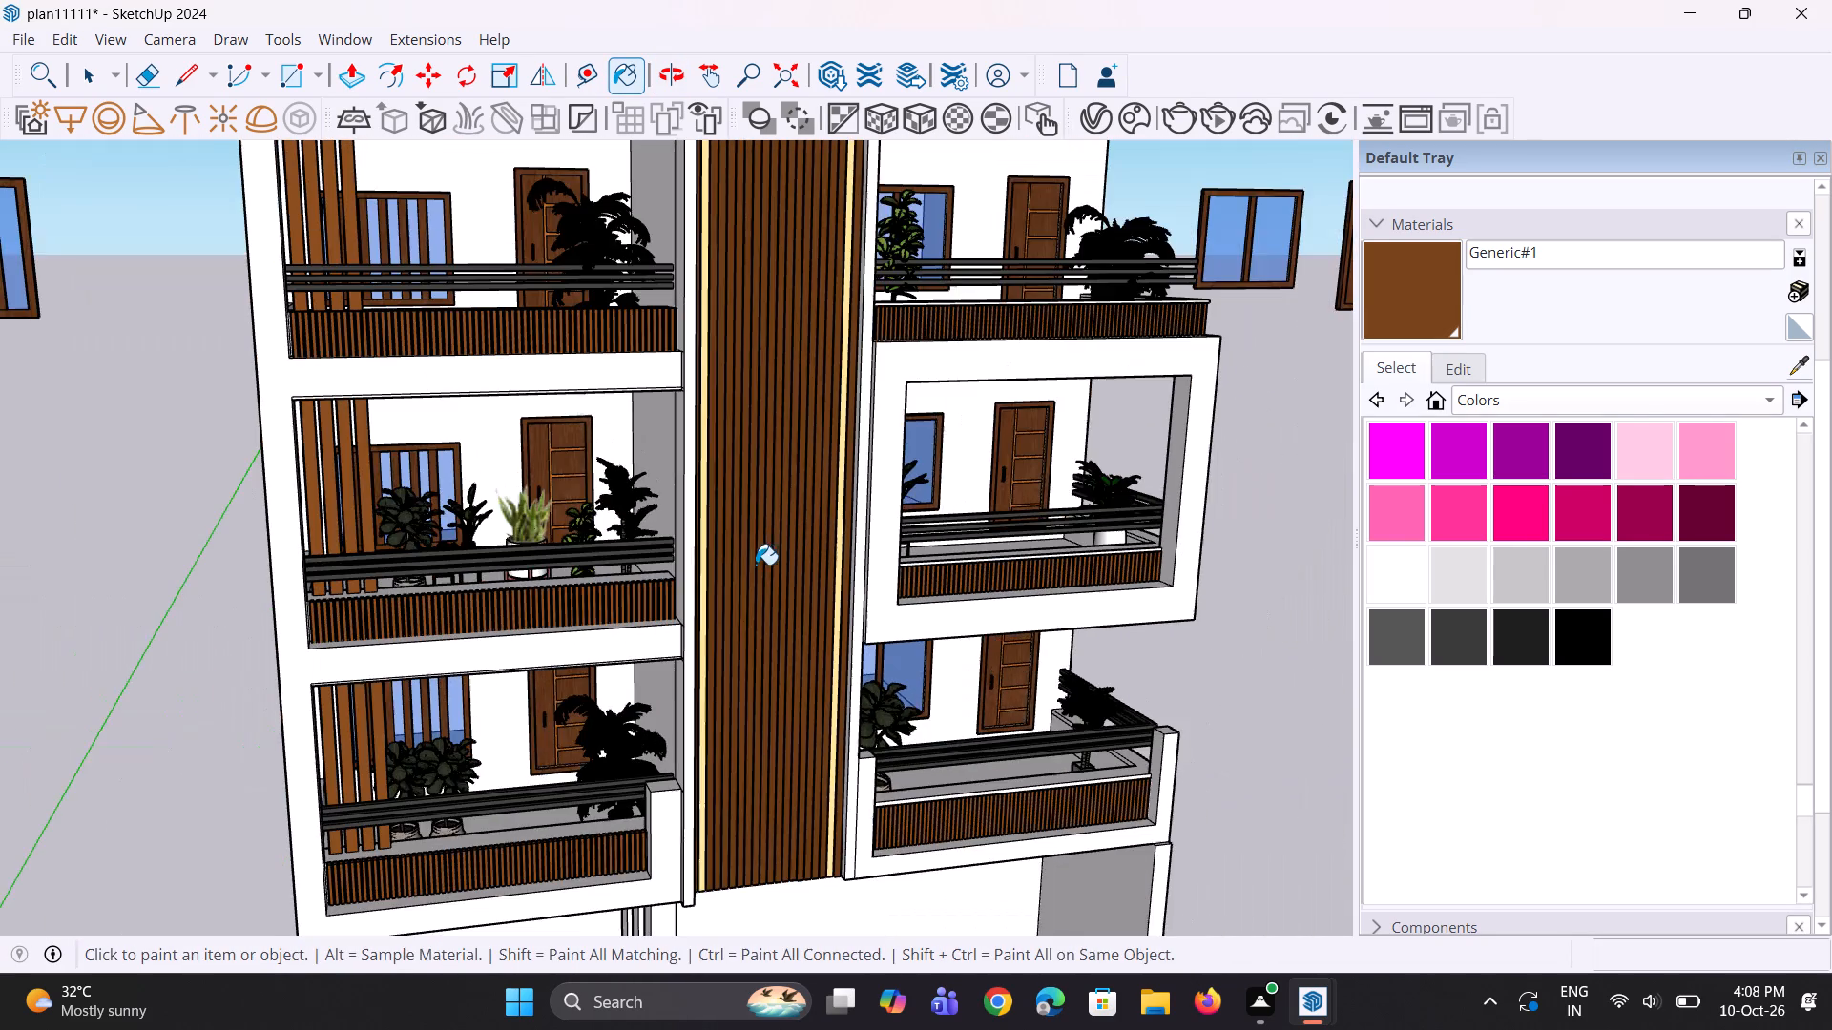
middle_click_drag(756, 565, 765, 564)
key("space")
key("space")
scroll(563, 561, "down", 6)
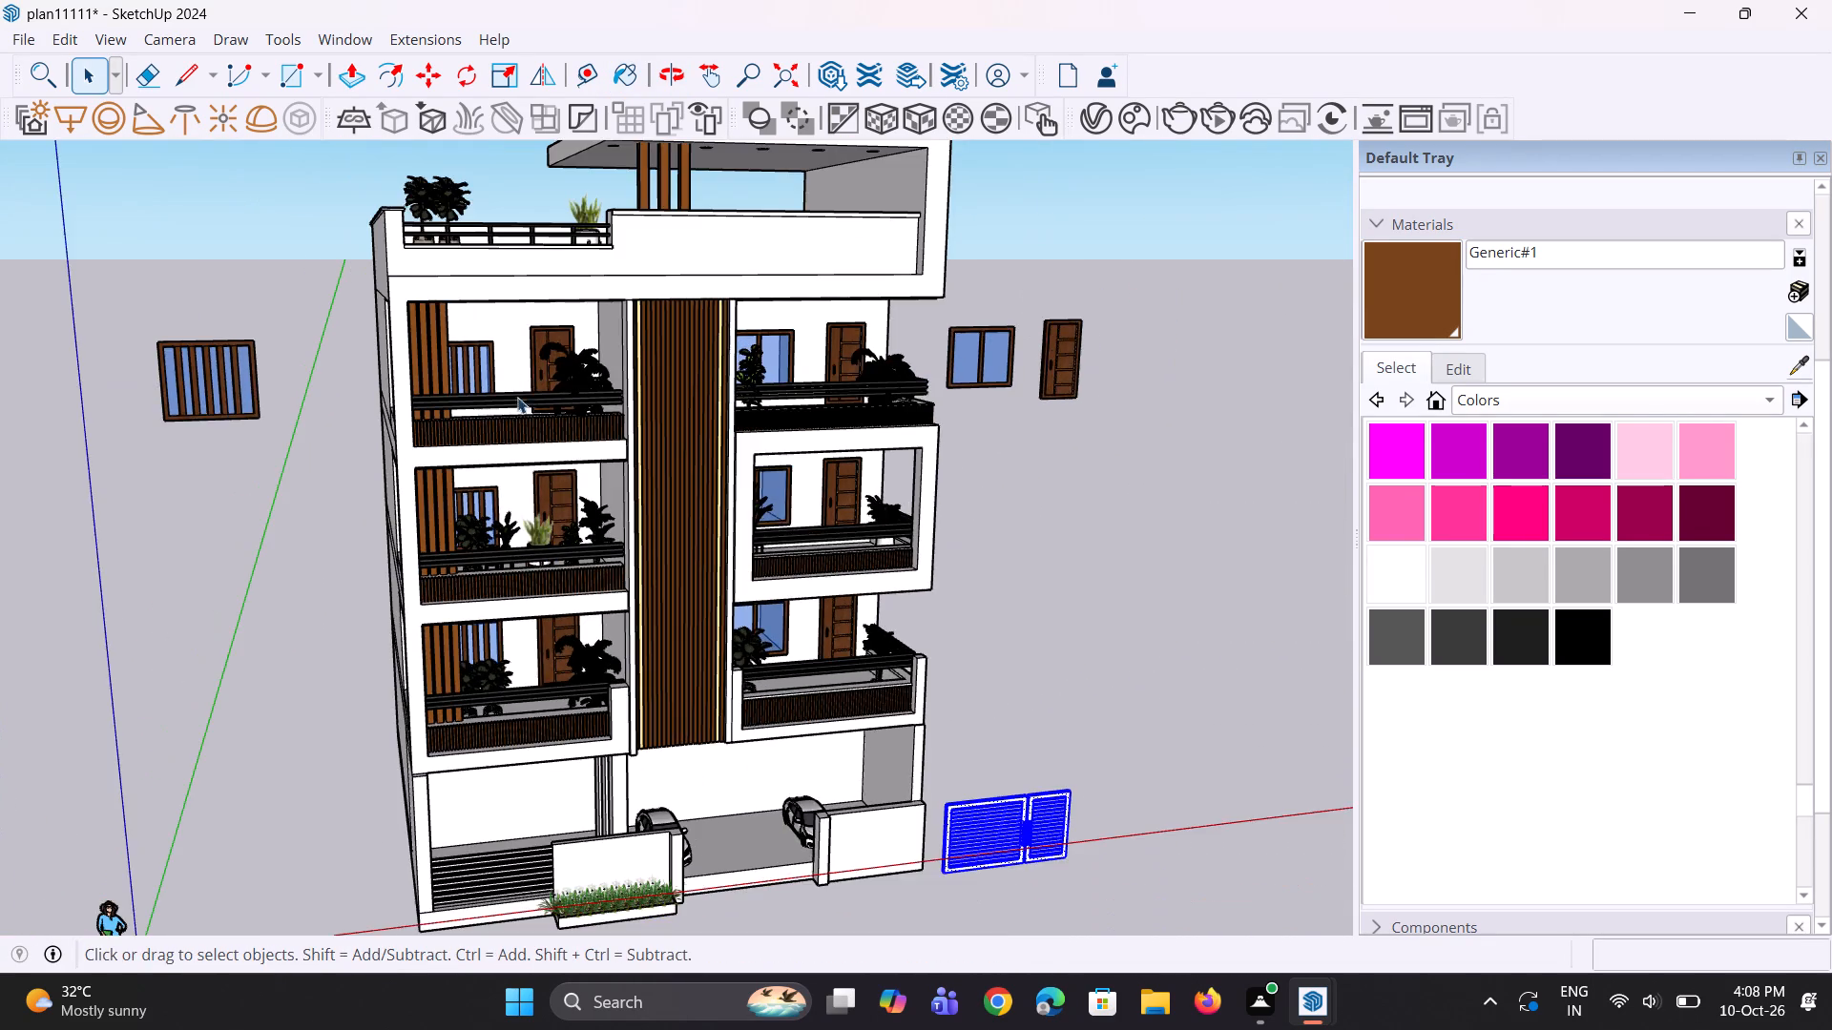
scroll(440, 285, "up", 9)
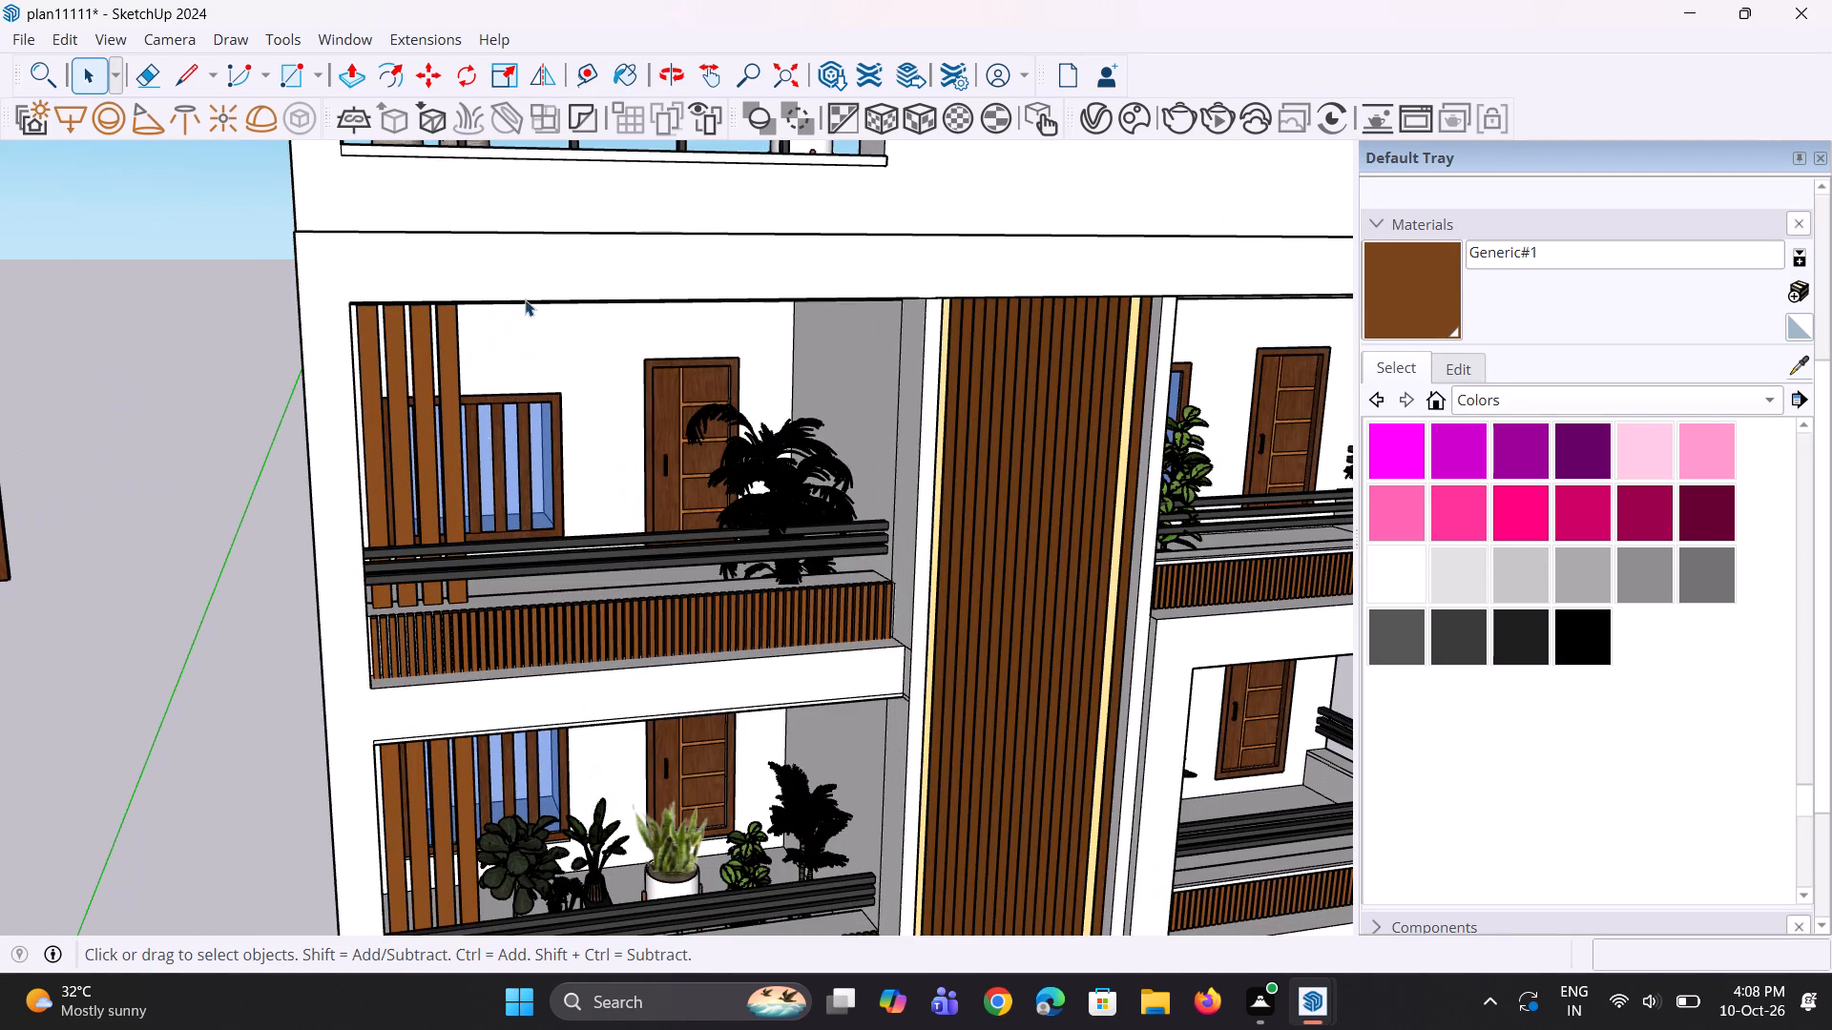
Copy the top edge of the top-floor left balcony opening about 2" upwards onto the facade.
left_click(525, 299)
scroll(381, 303, "up", 10)
key("m")
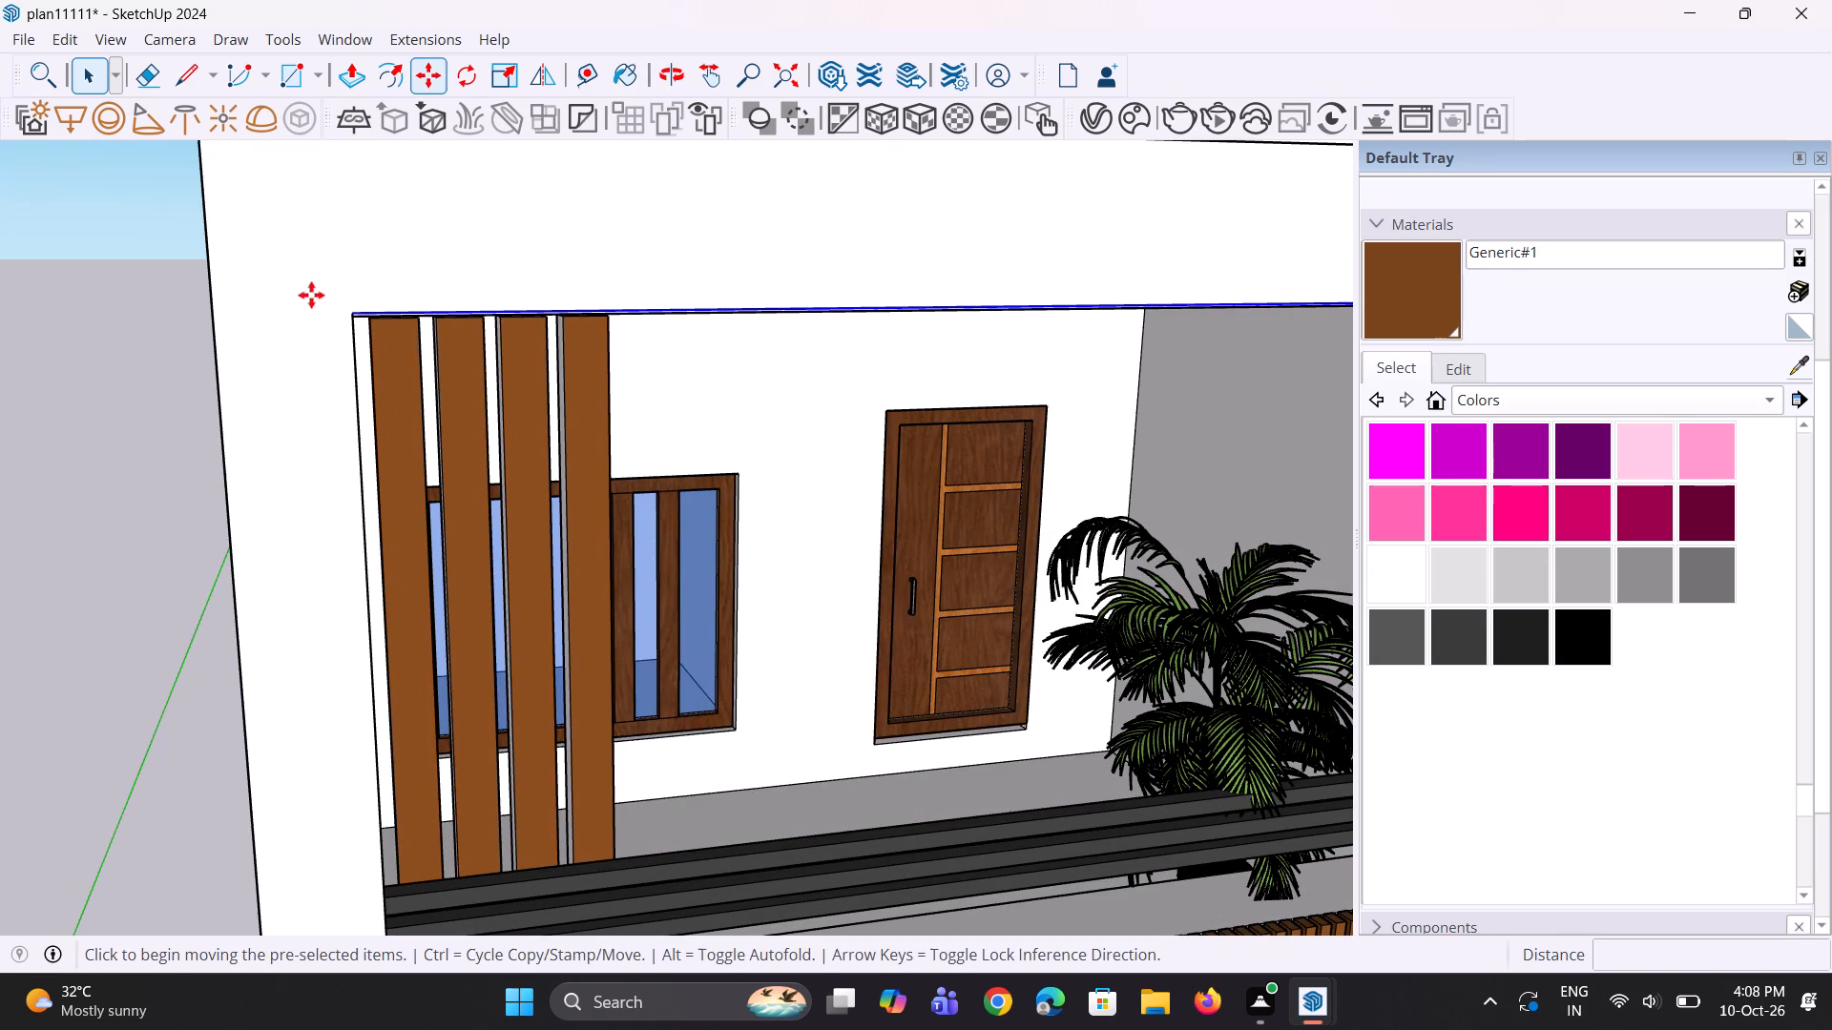
left_click(358, 316)
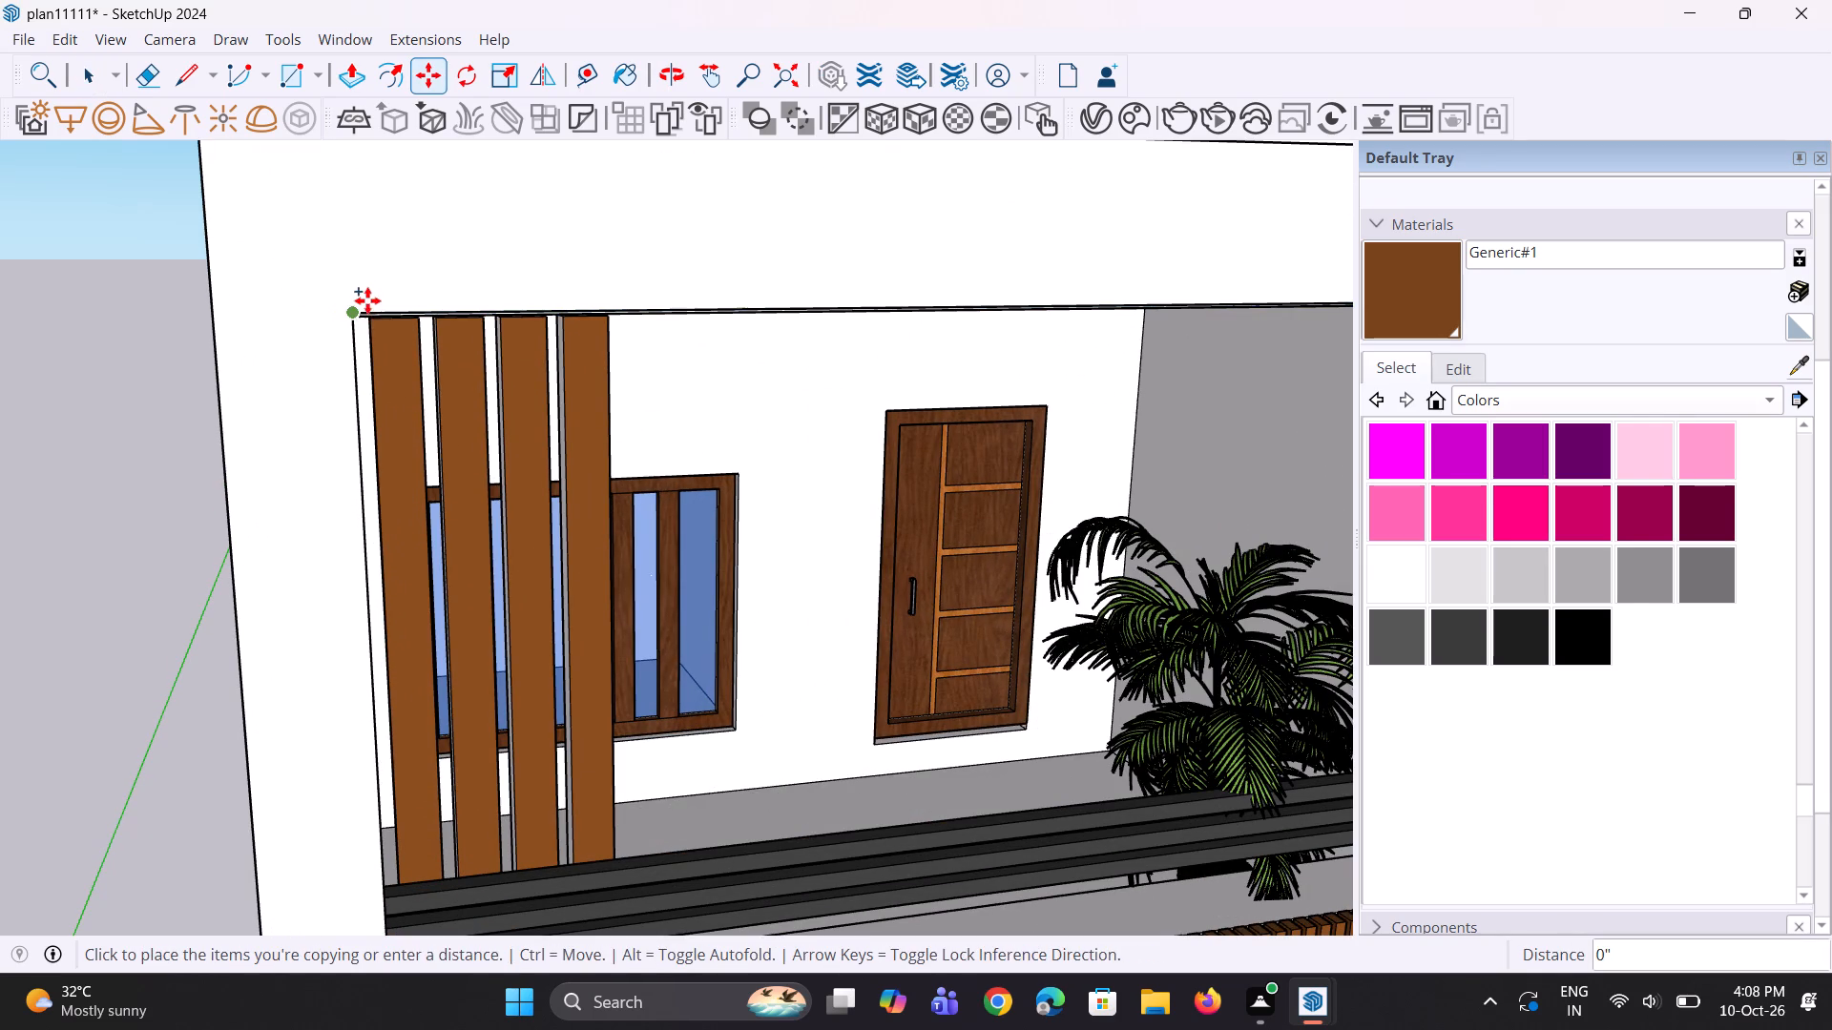
left_click(368, 296)
key("space")
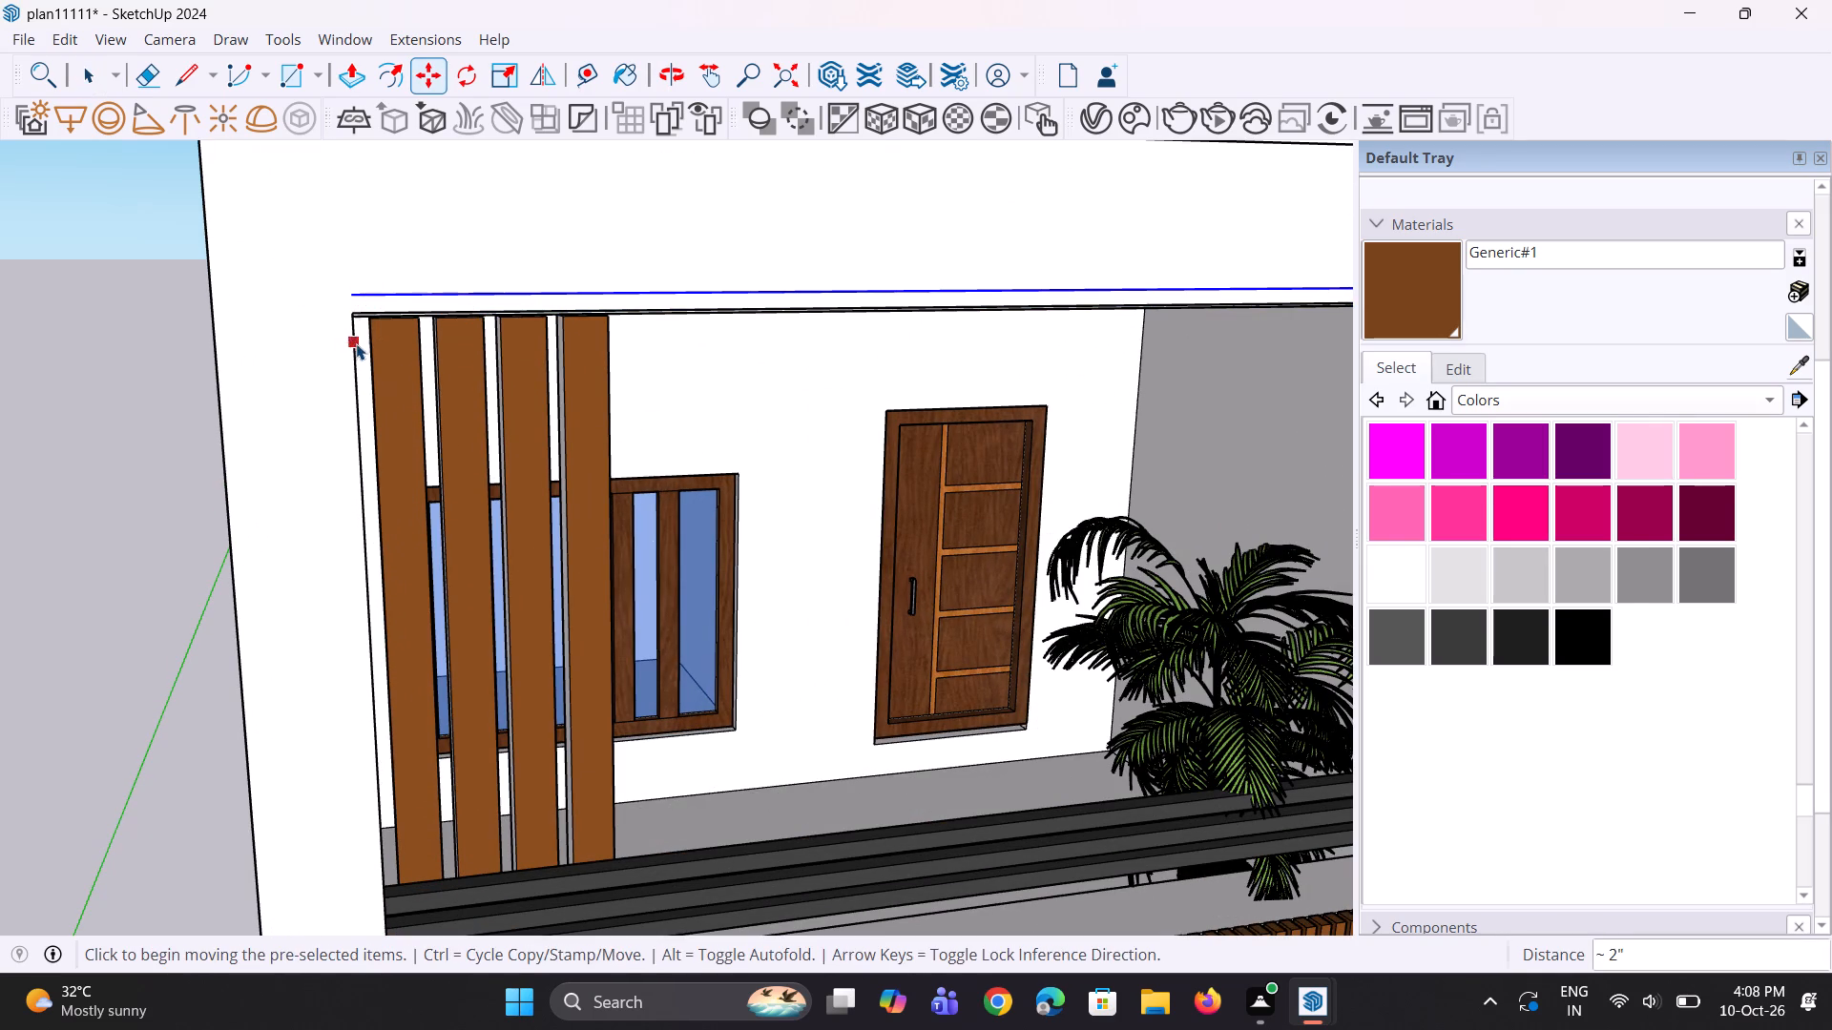
key("space")
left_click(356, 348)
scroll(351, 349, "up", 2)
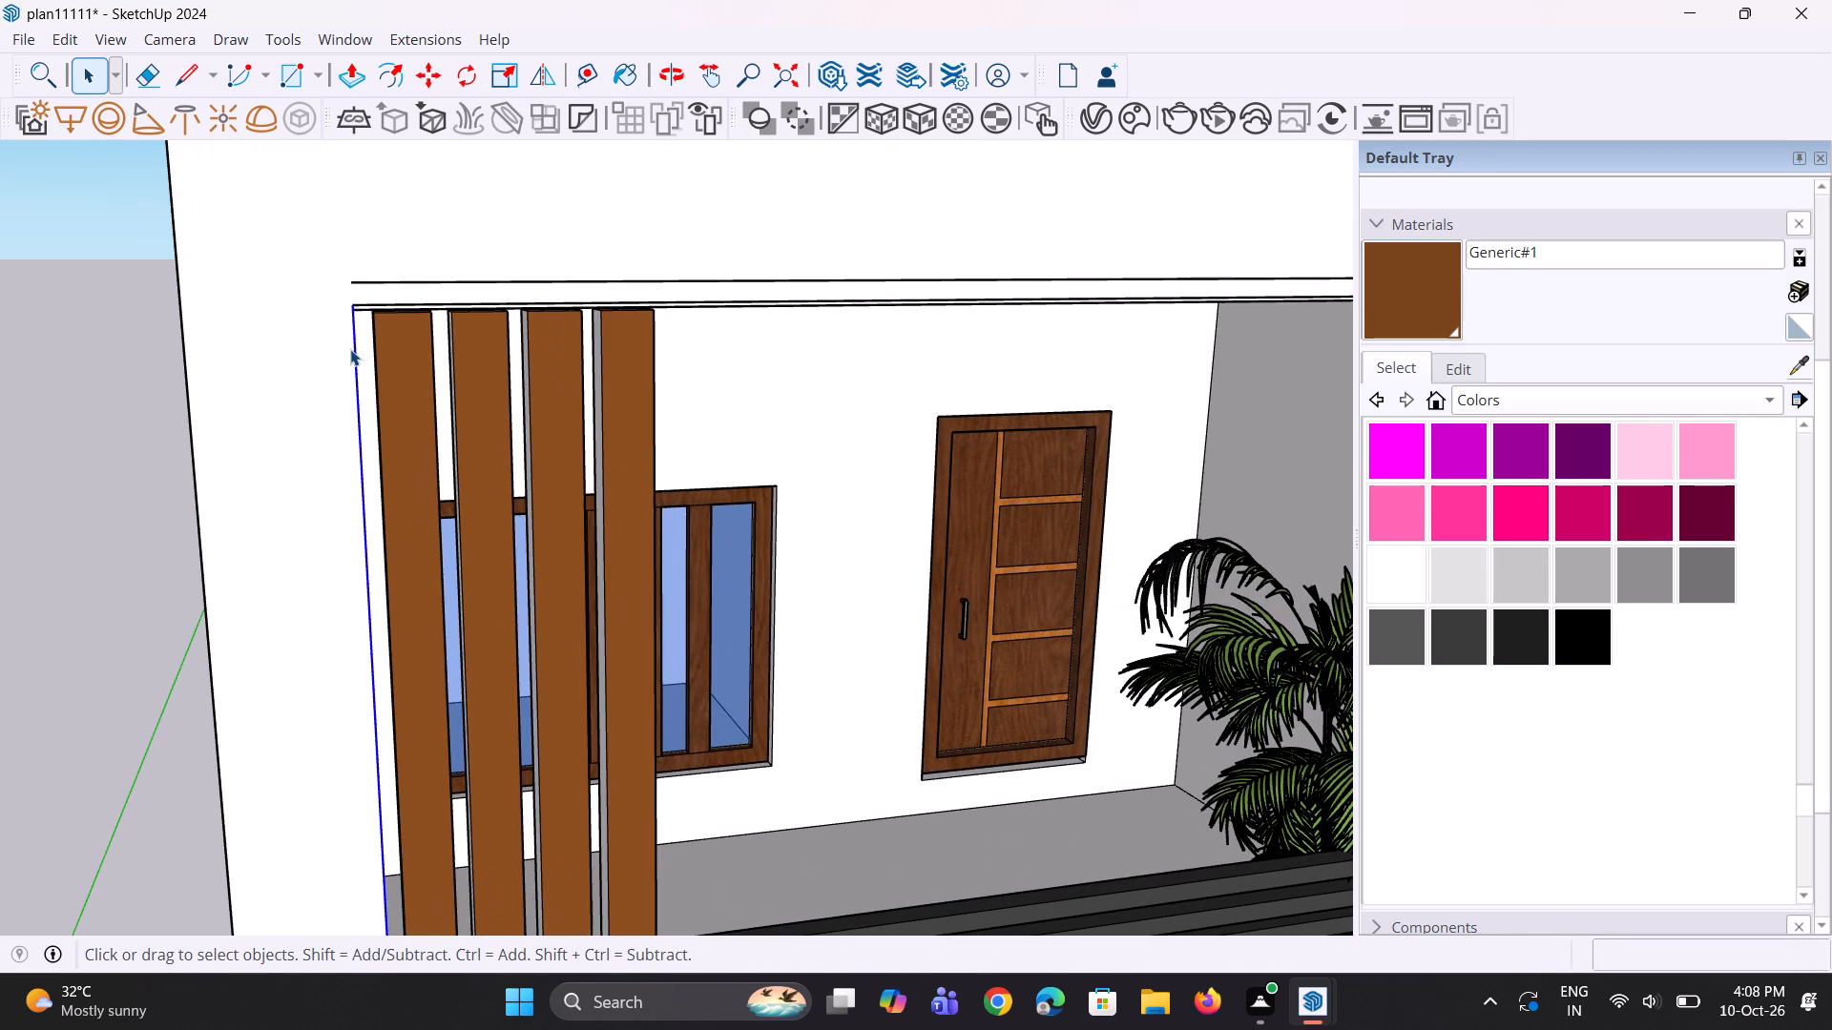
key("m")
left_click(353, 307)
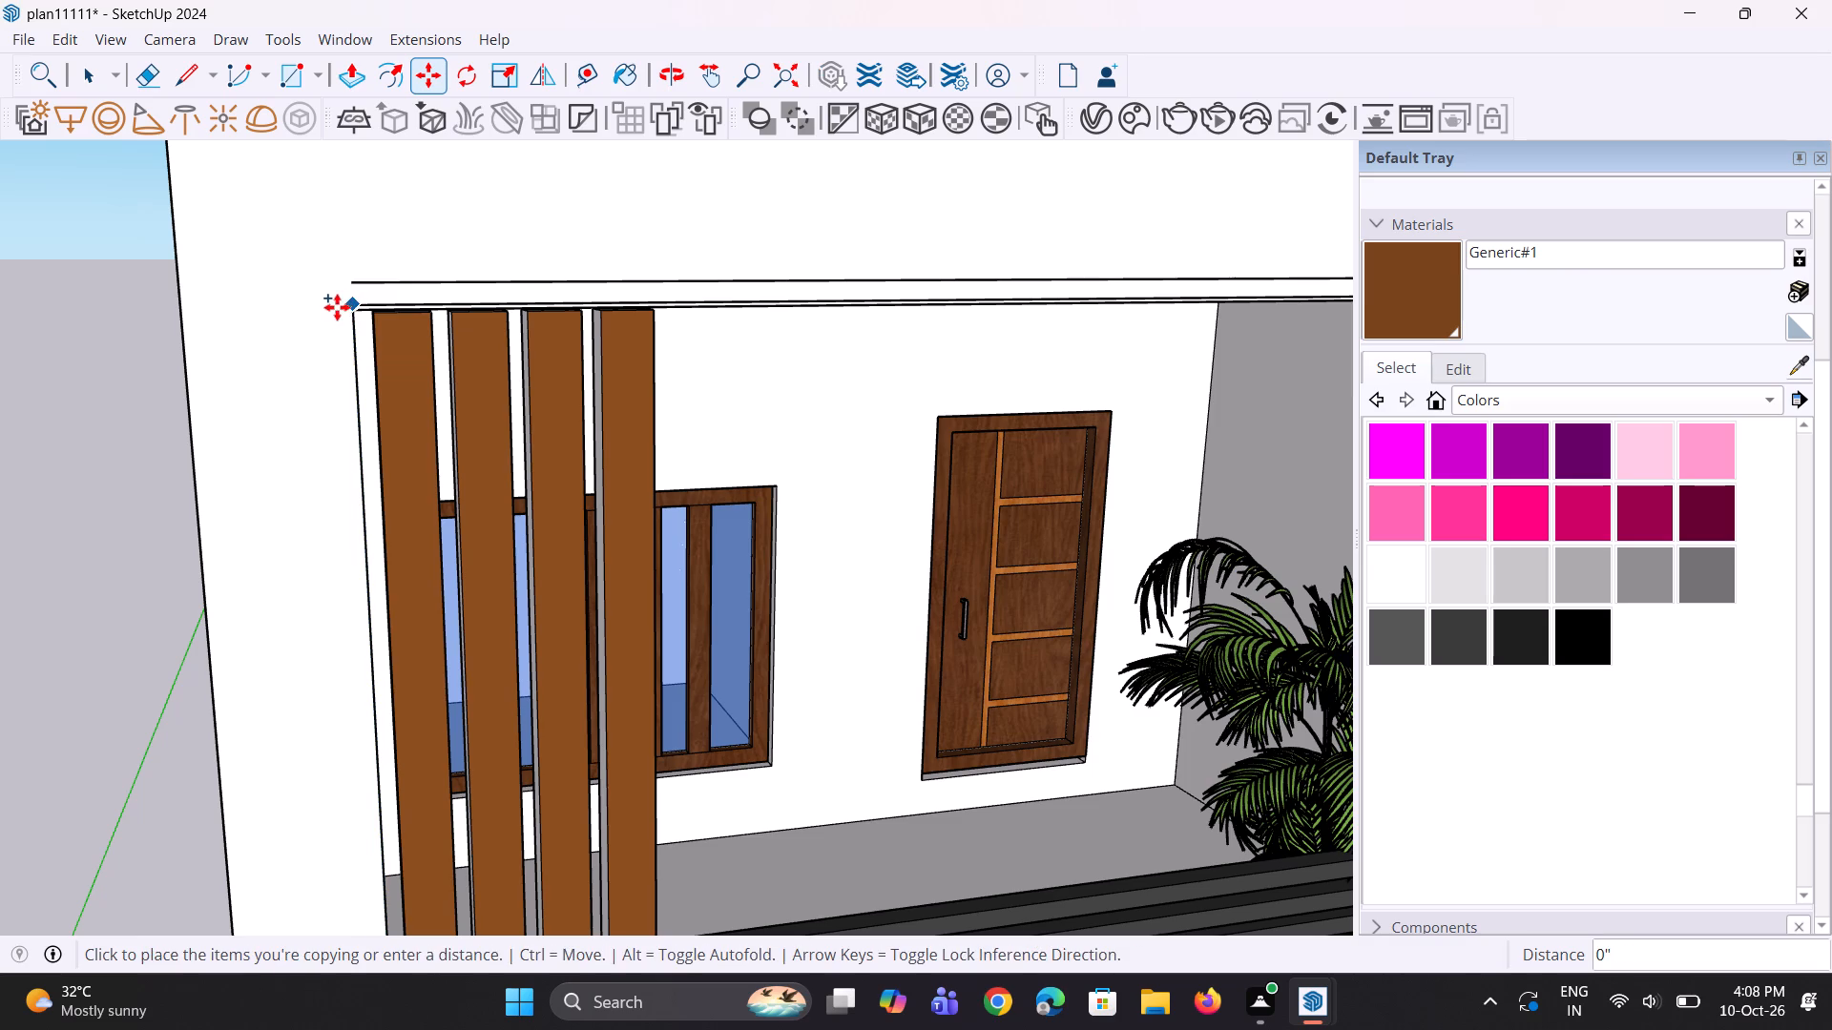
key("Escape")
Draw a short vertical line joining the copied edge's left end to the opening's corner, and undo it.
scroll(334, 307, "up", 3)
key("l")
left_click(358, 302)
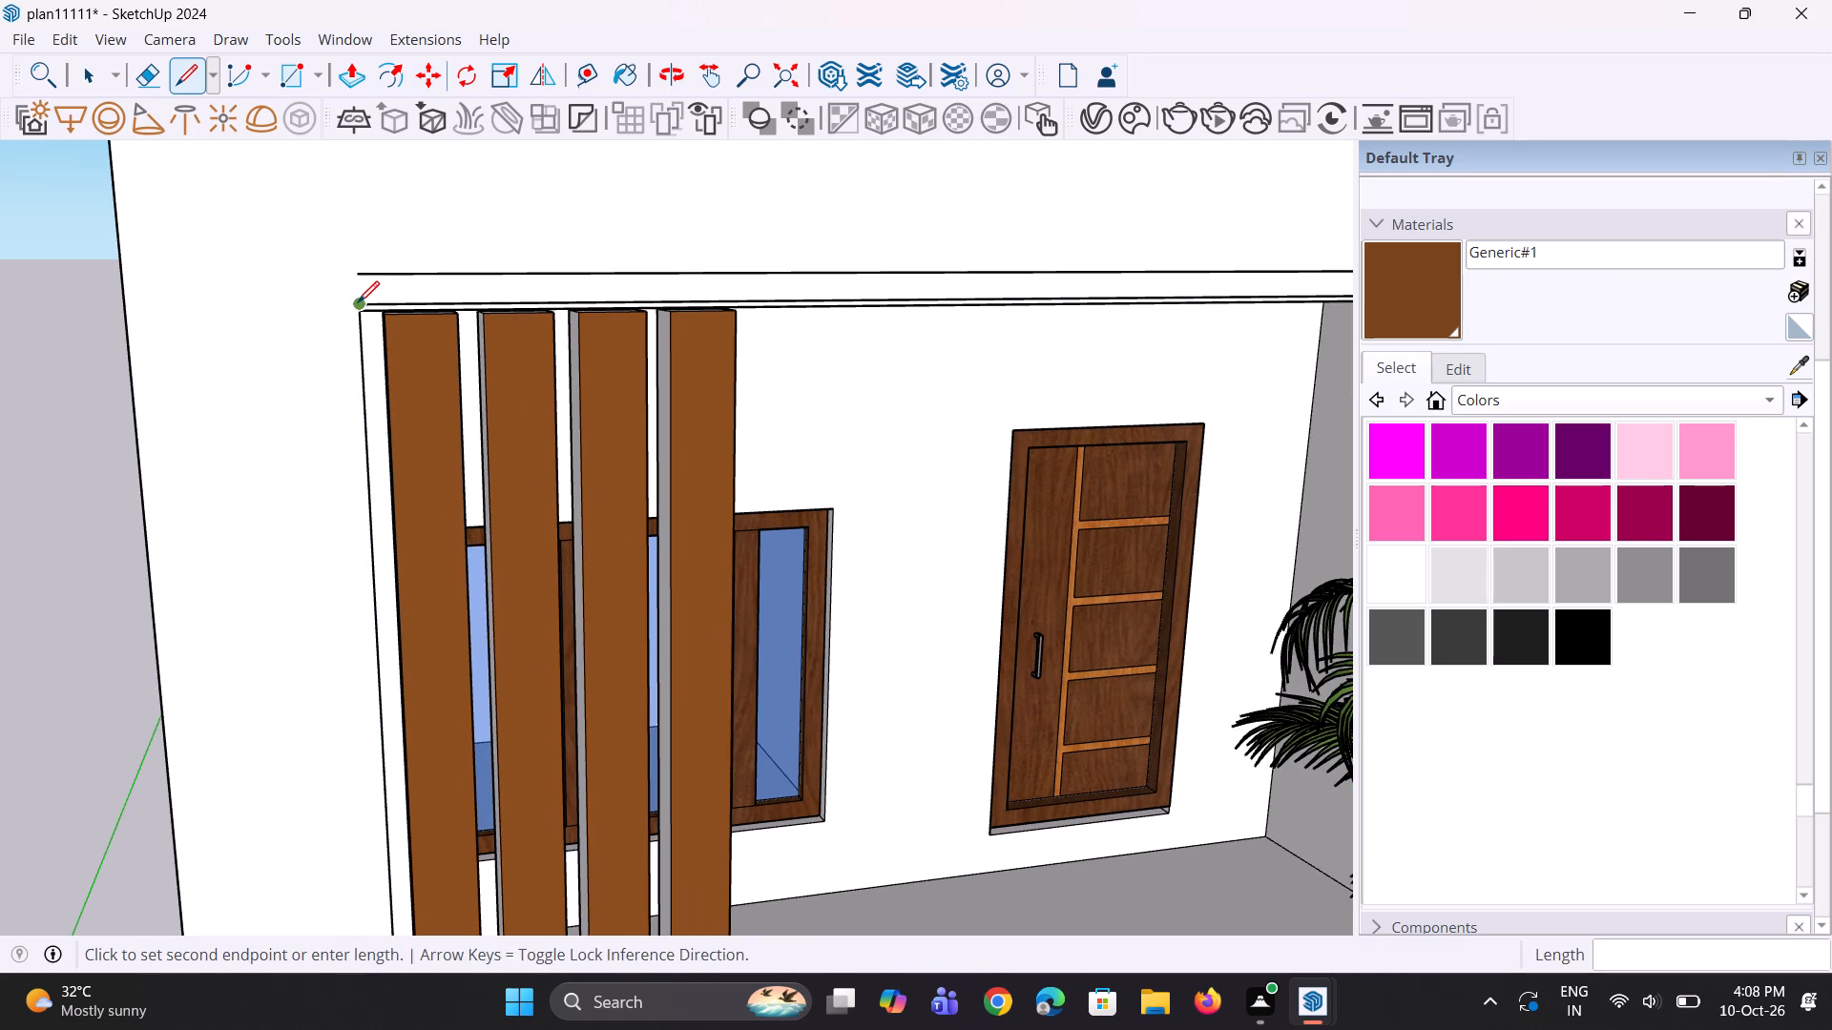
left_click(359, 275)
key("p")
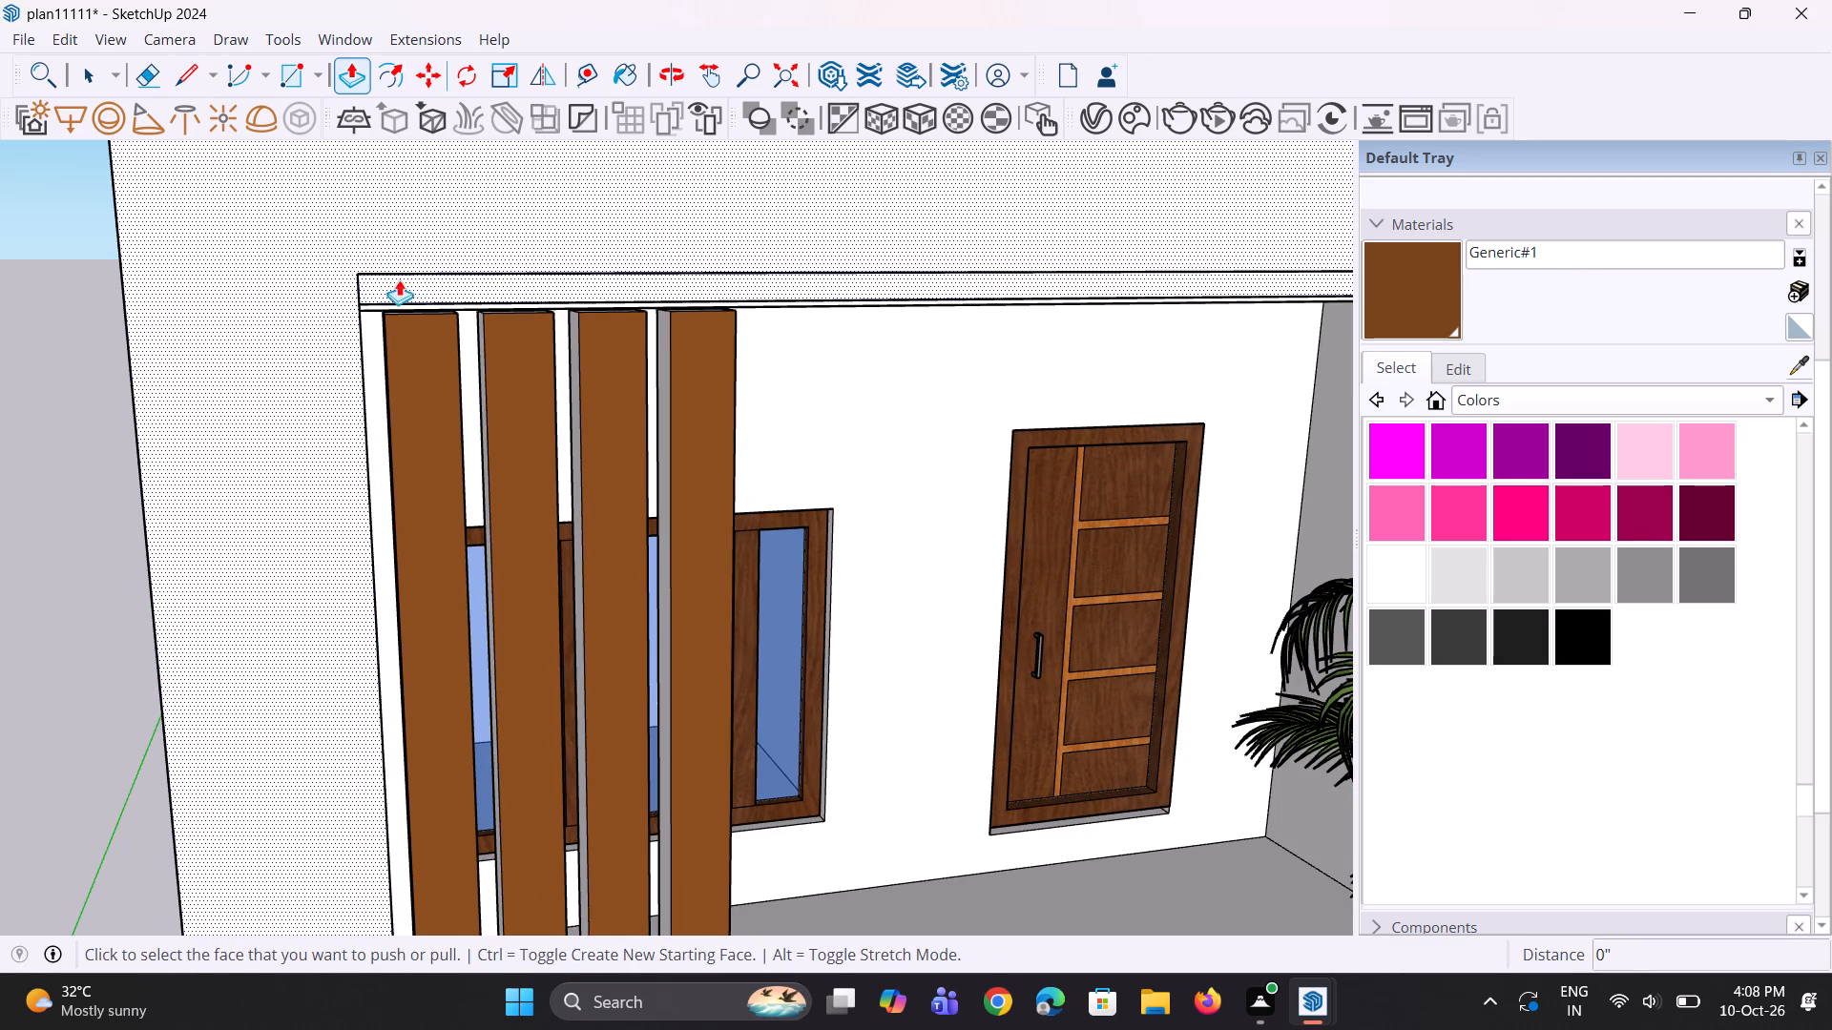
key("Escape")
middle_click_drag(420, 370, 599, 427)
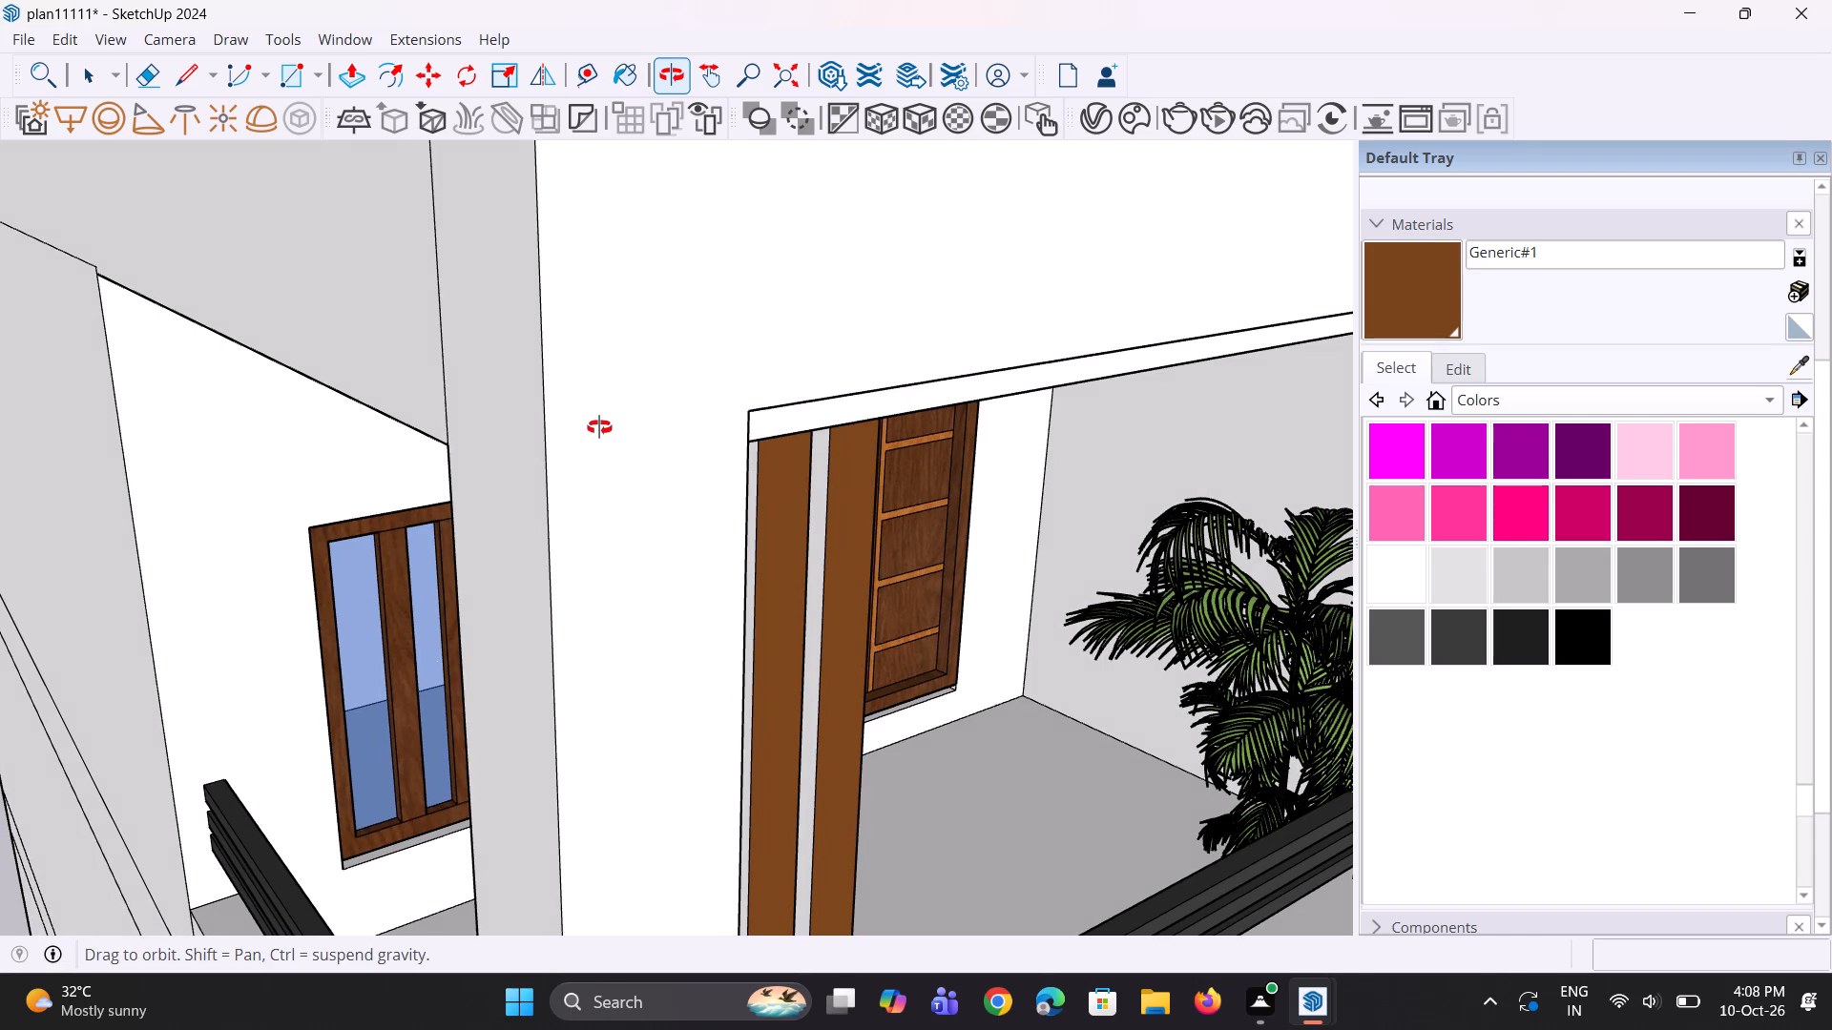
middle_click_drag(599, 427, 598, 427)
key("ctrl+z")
Close the strip's left end with a short line from the copied edge's endpoint down to the balcony opening's corner.
scroll(648, 427, "up", 1)
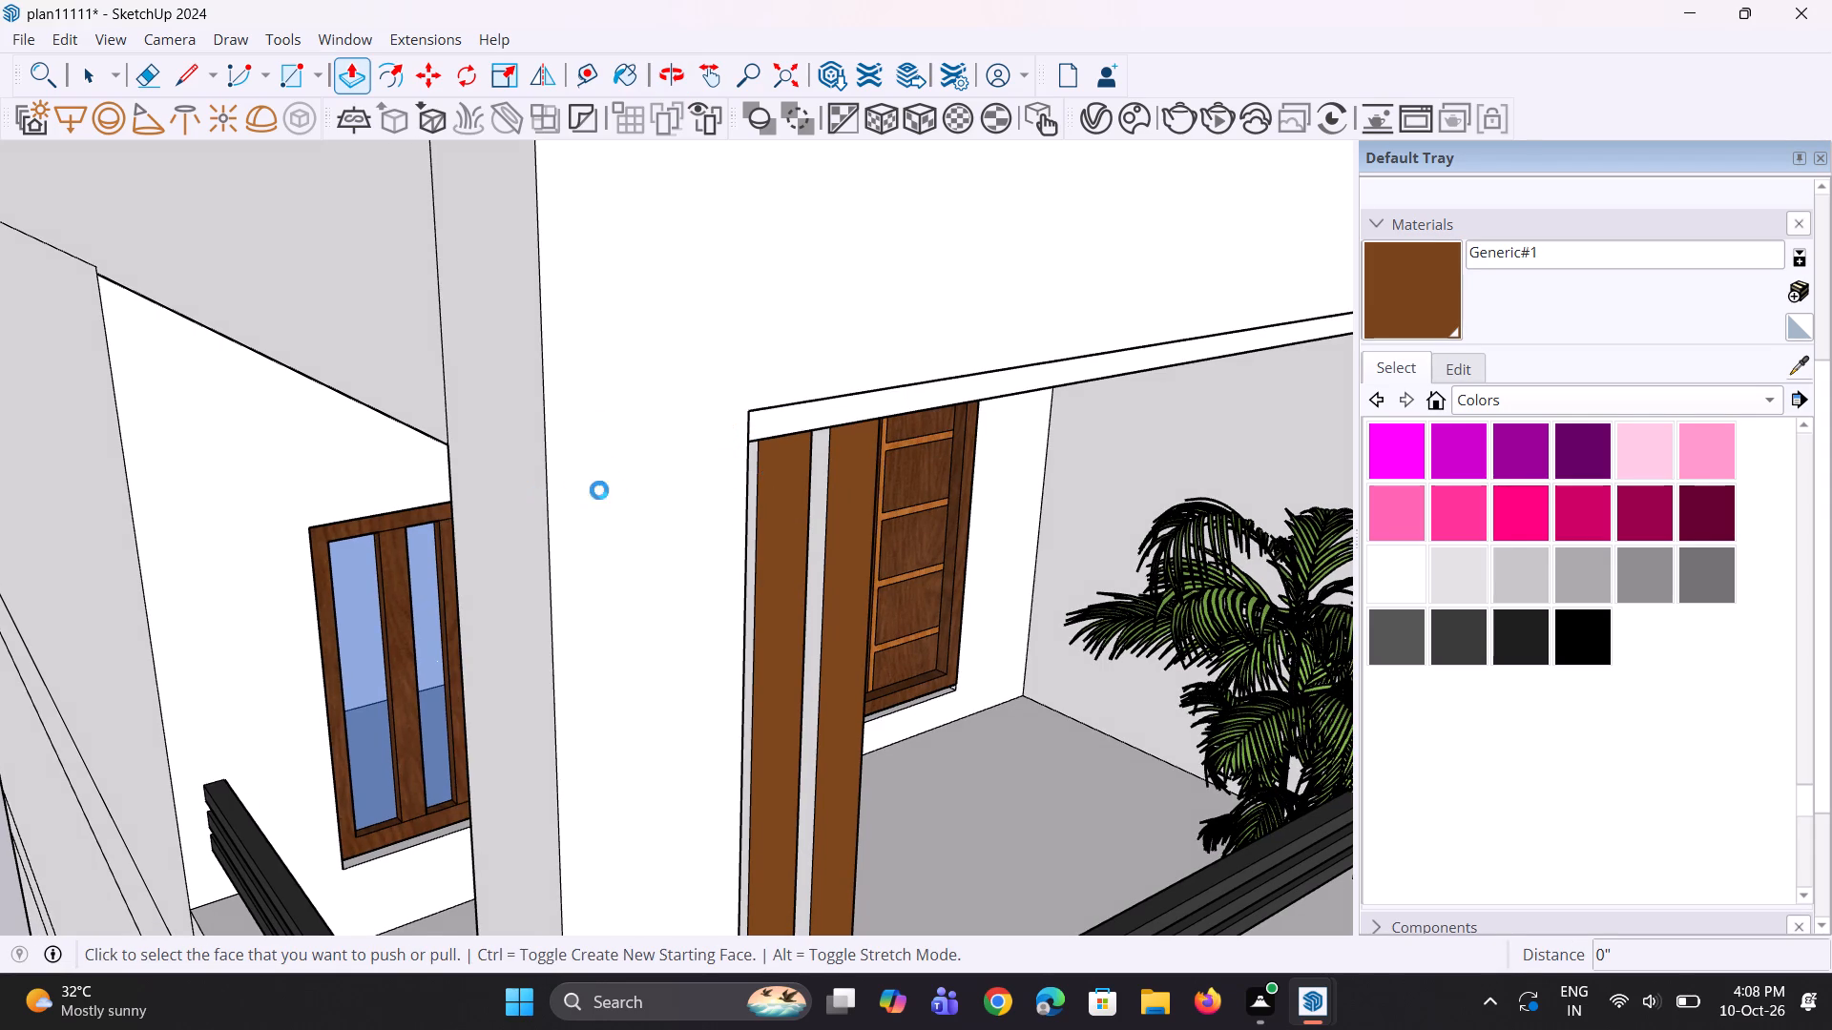
middle_click_drag(725, 550, 589, 575)
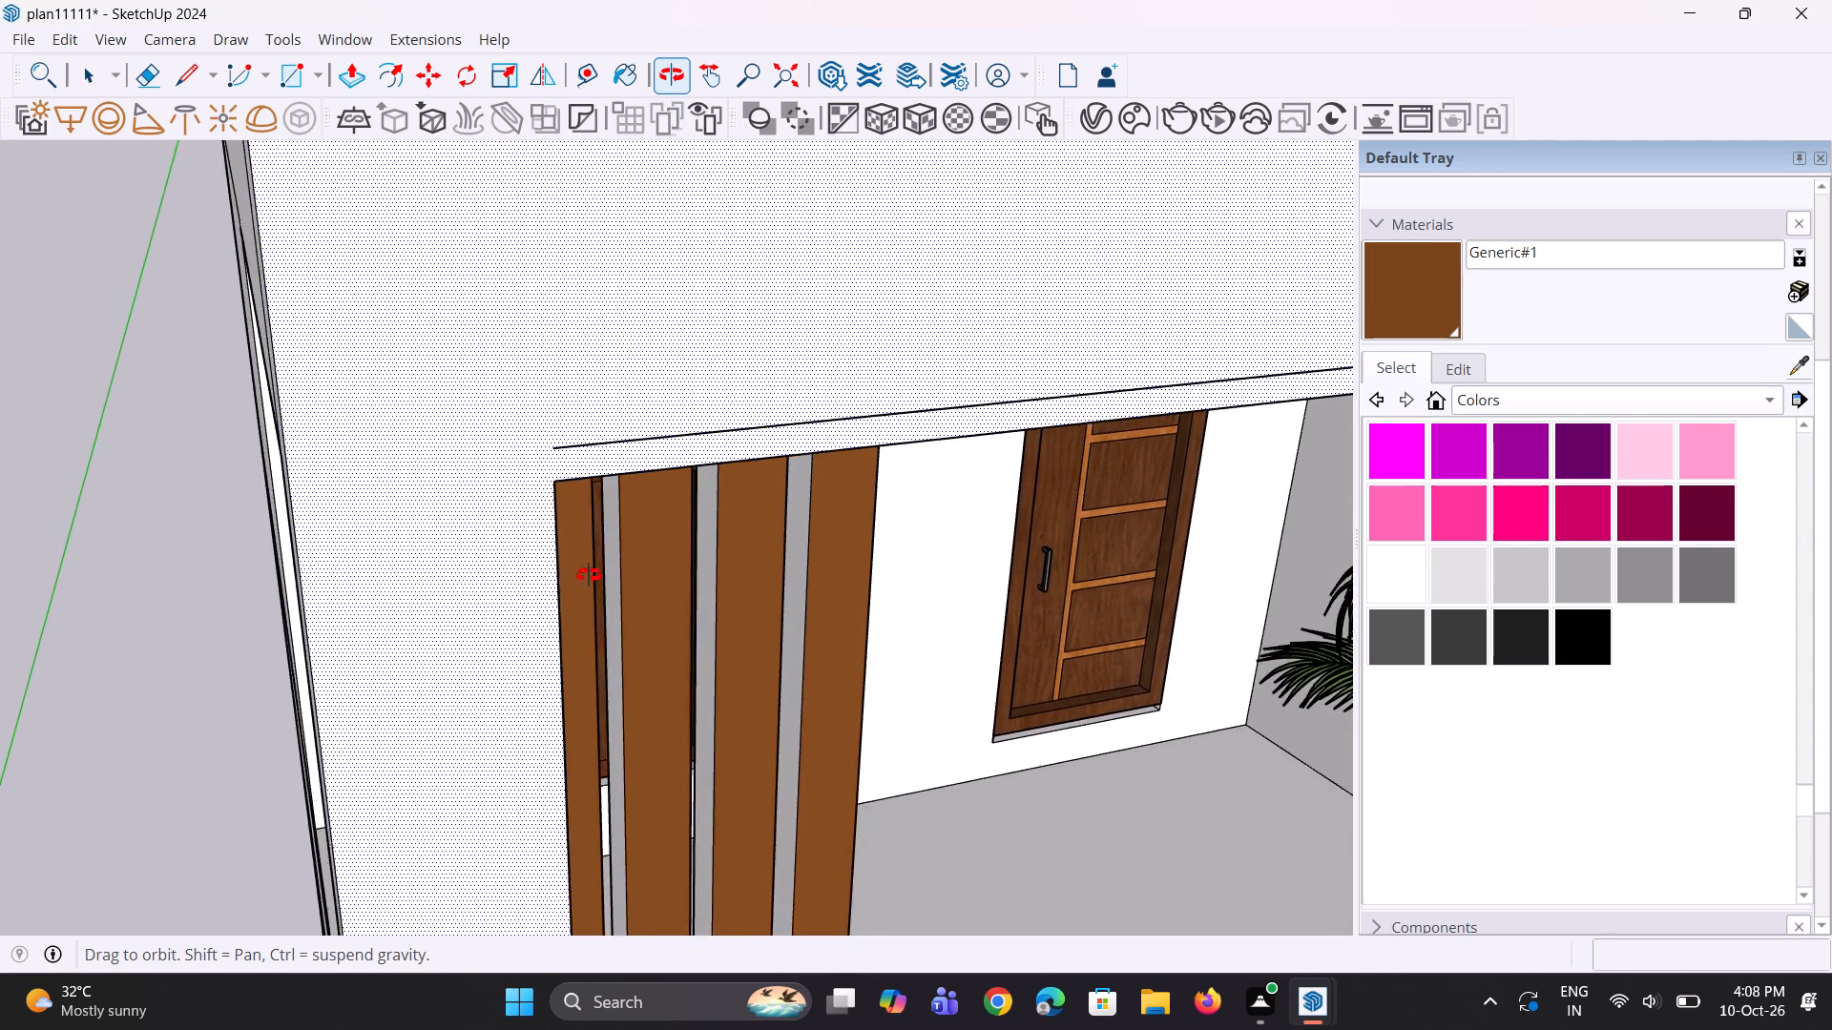
middle_click_drag(589, 575, 616, 554)
scroll(659, 441, "up", 2)
key("space")
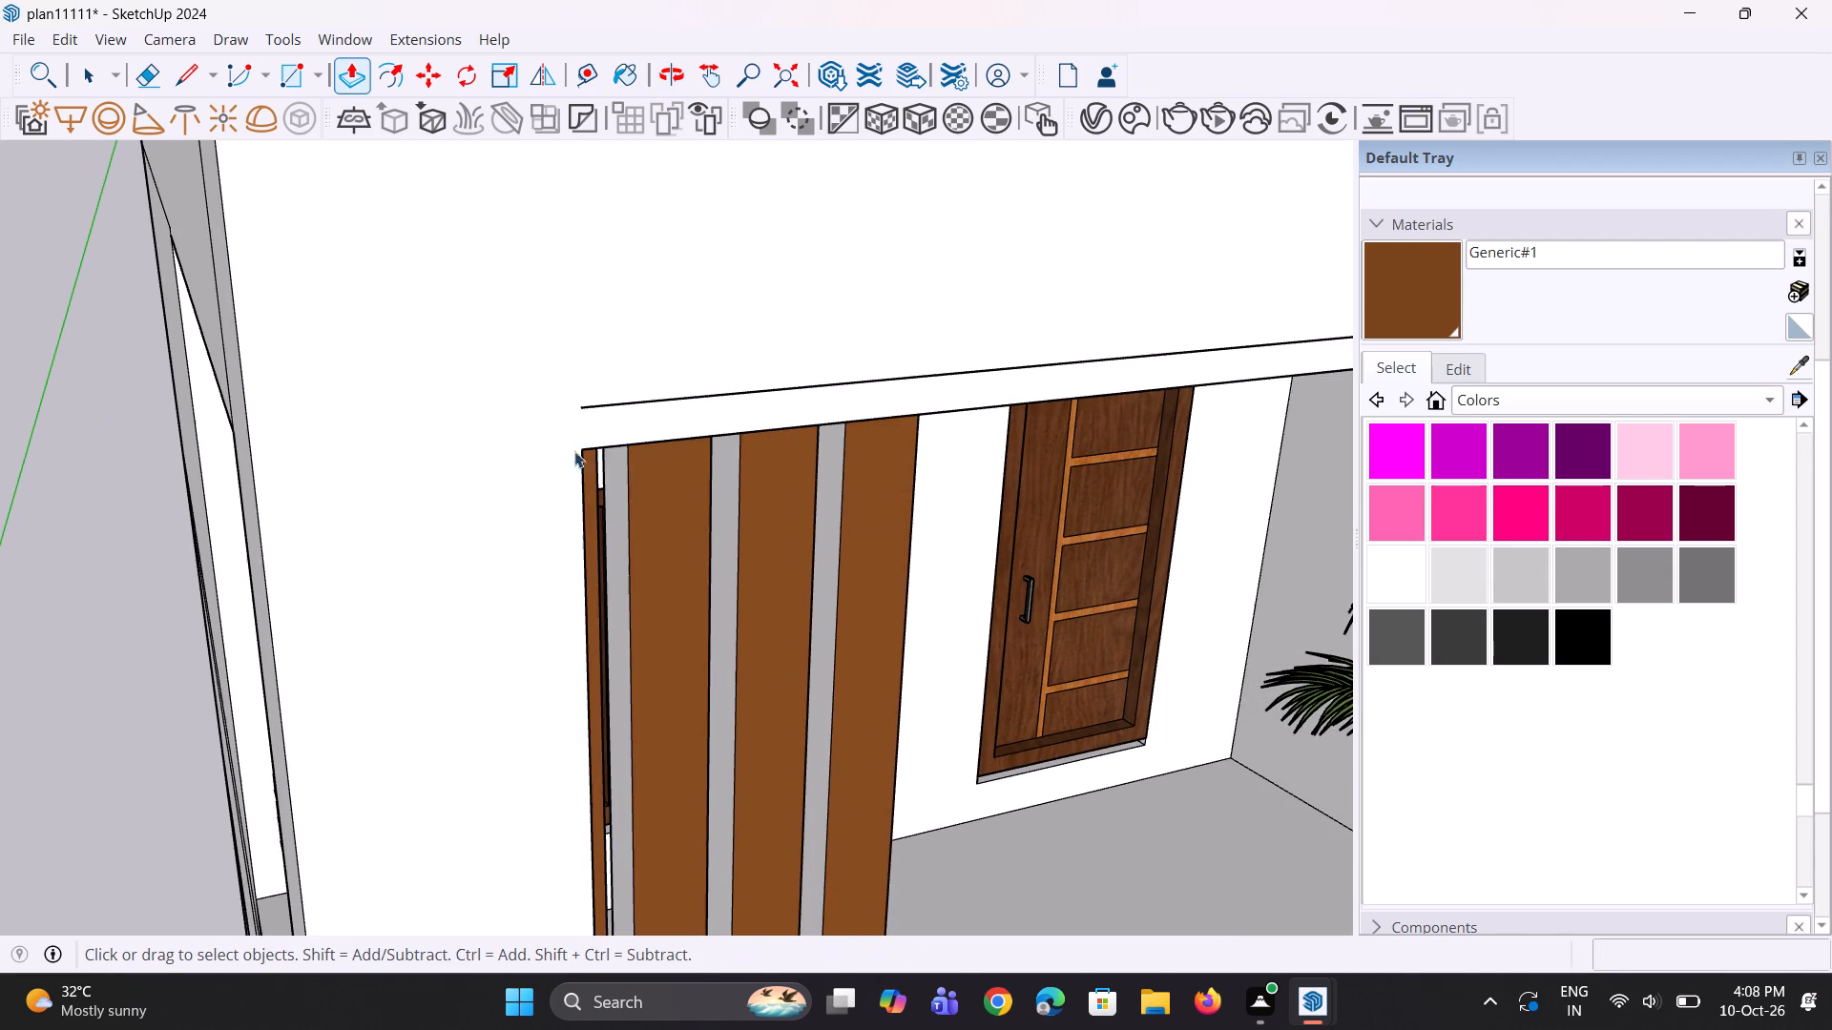
key("space")
scroll(578, 429, "up", 2)
key("l")
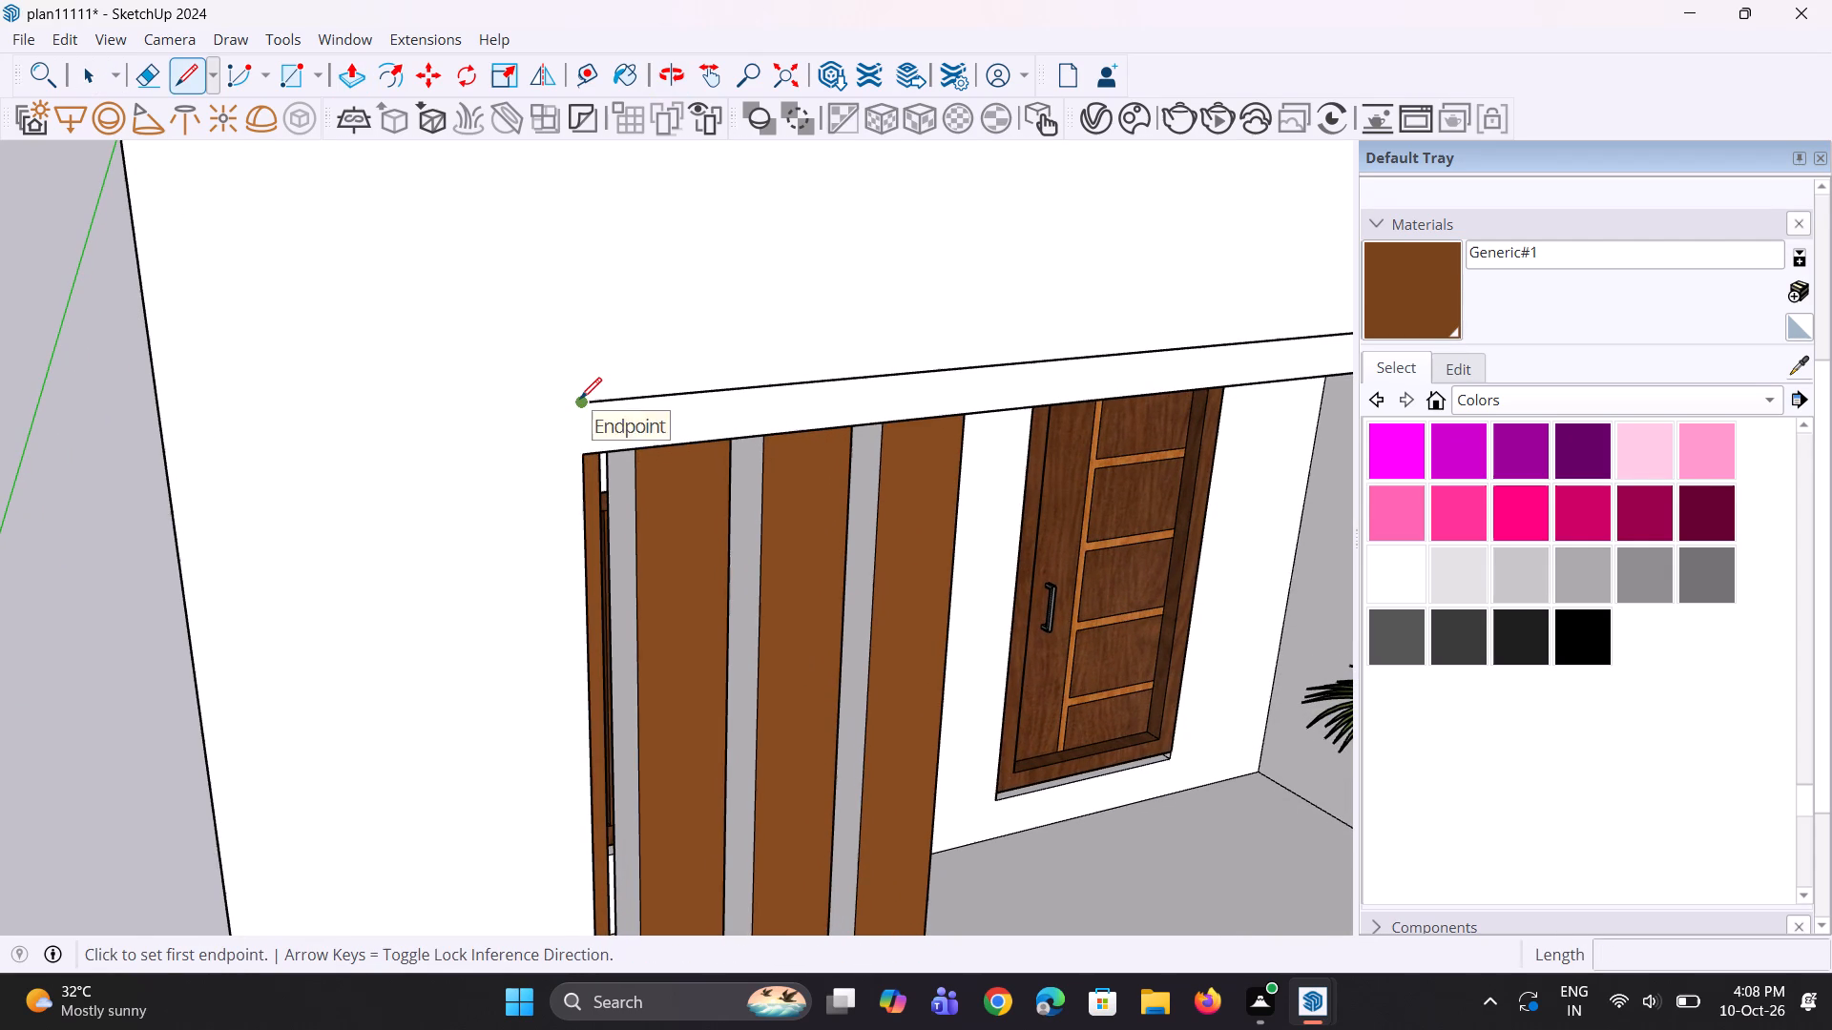
left_click(580, 399)
left_click(590, 460)
key("space")
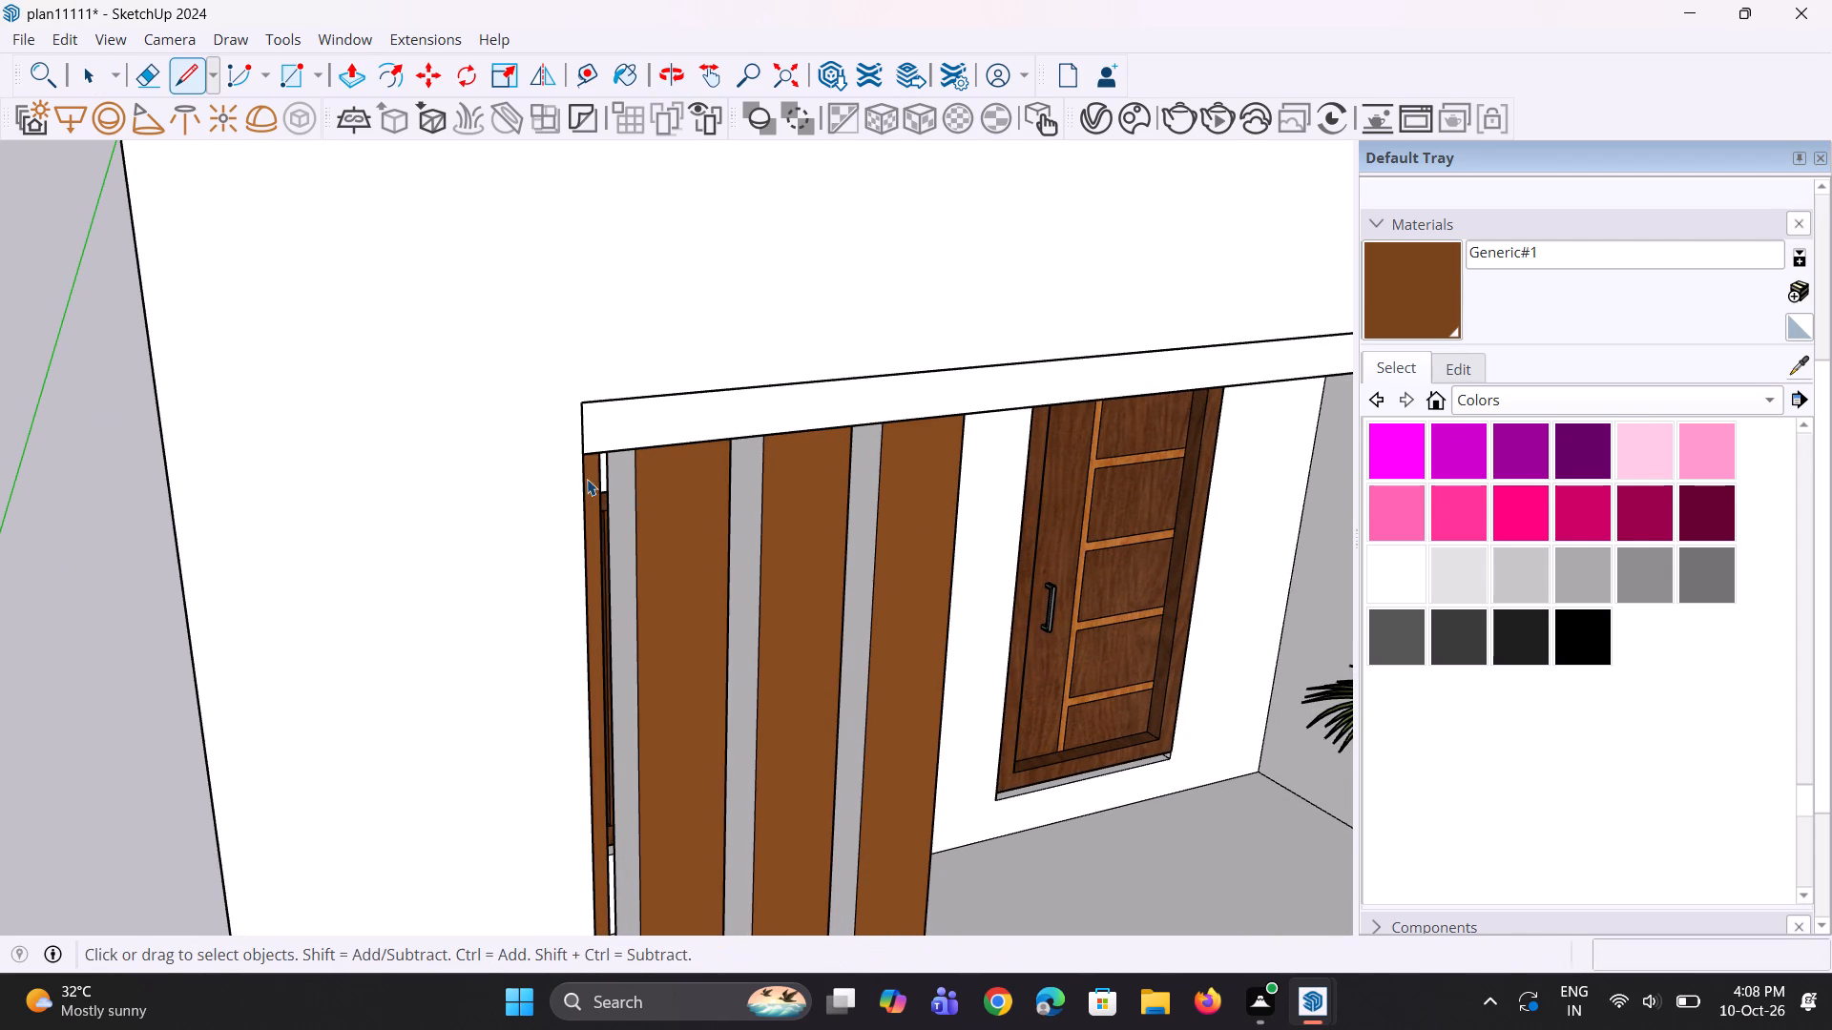
key("p")
key("Escape")
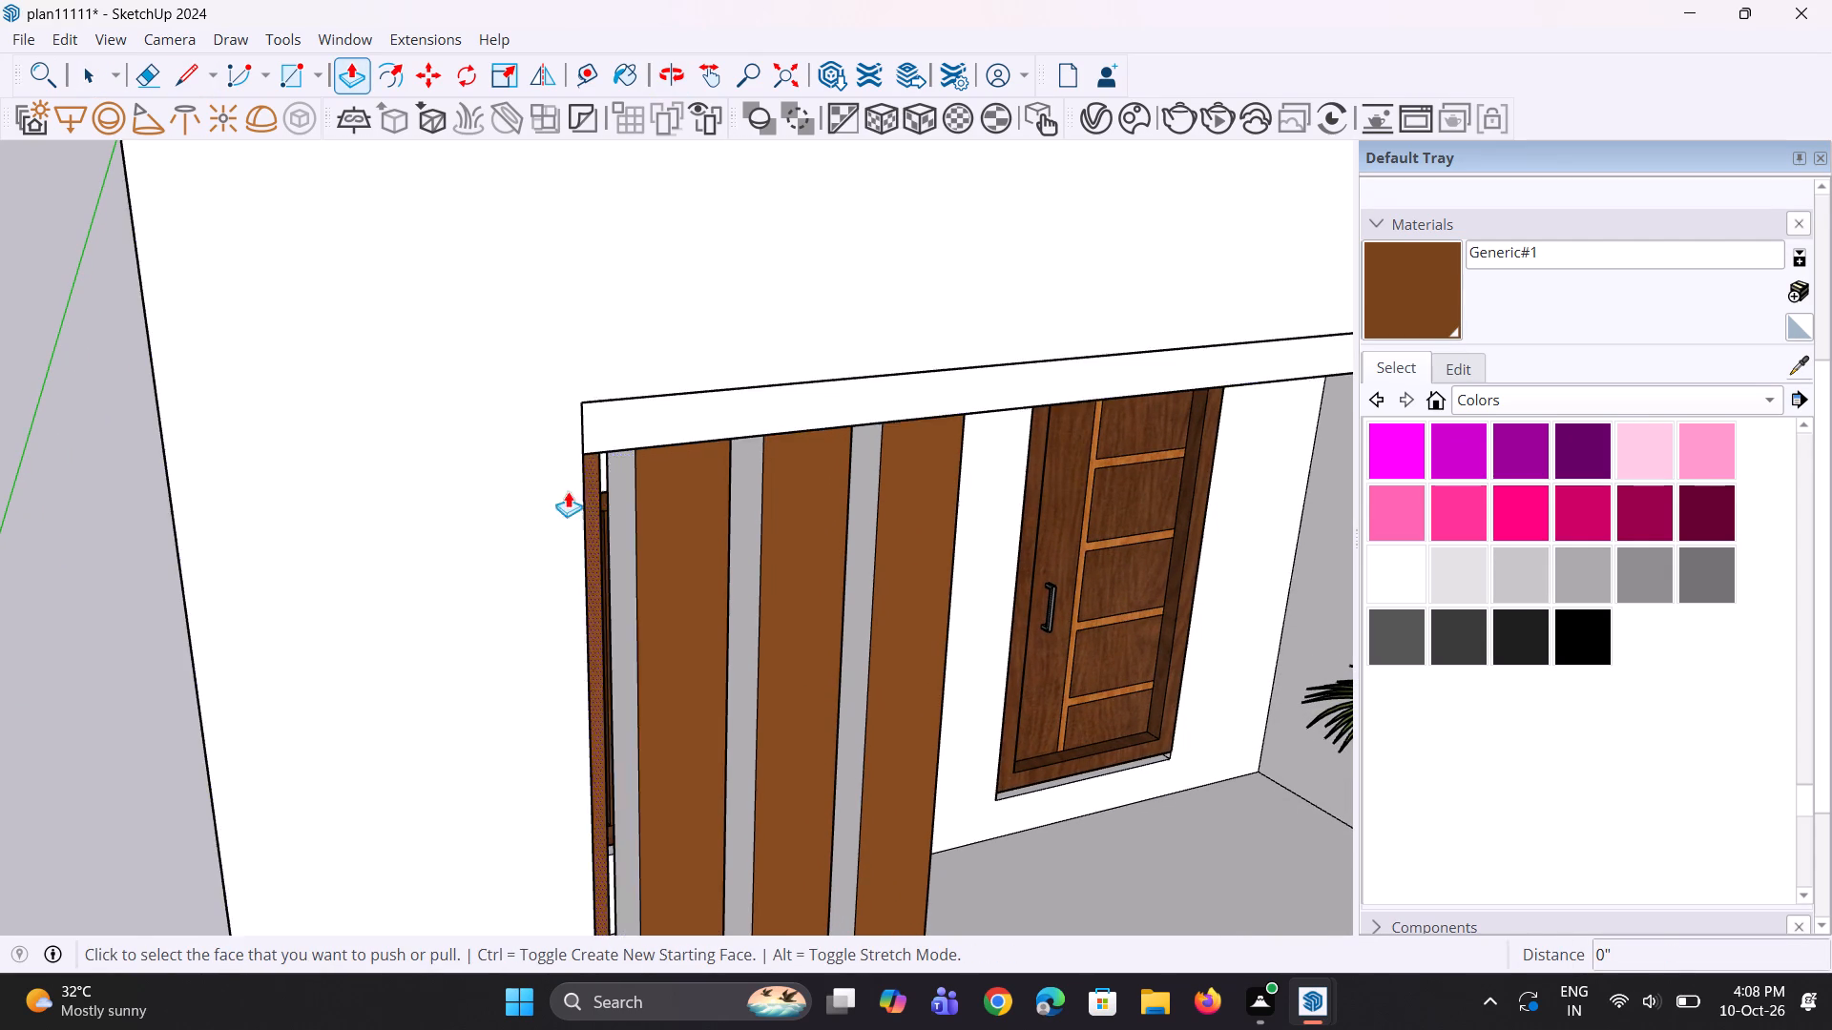
Extend the strip's upper edge from its right end to the facade's right edge with a line about 25' 4" long.
scroll(533, 546, "down", 4)
scroll(353, 483, "down", 18)
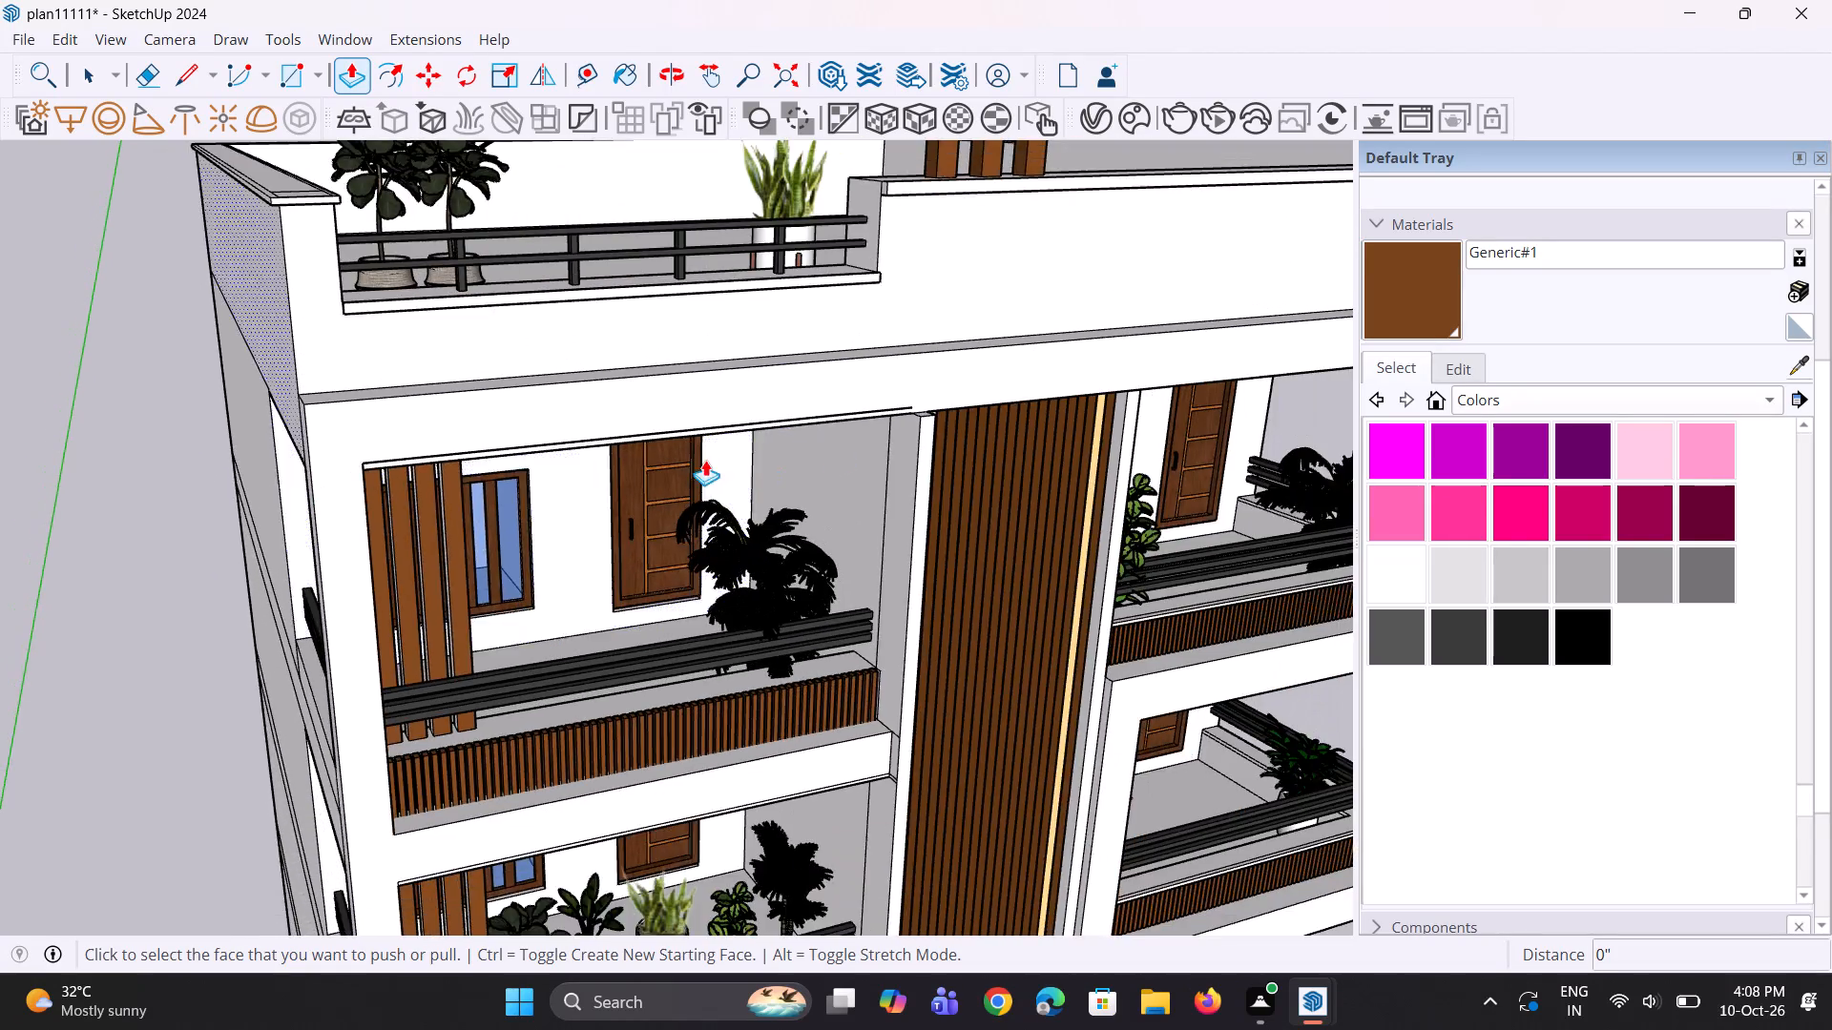
scroll(884, 439, "up", 12)
scroll(387, 469, "down", 5)
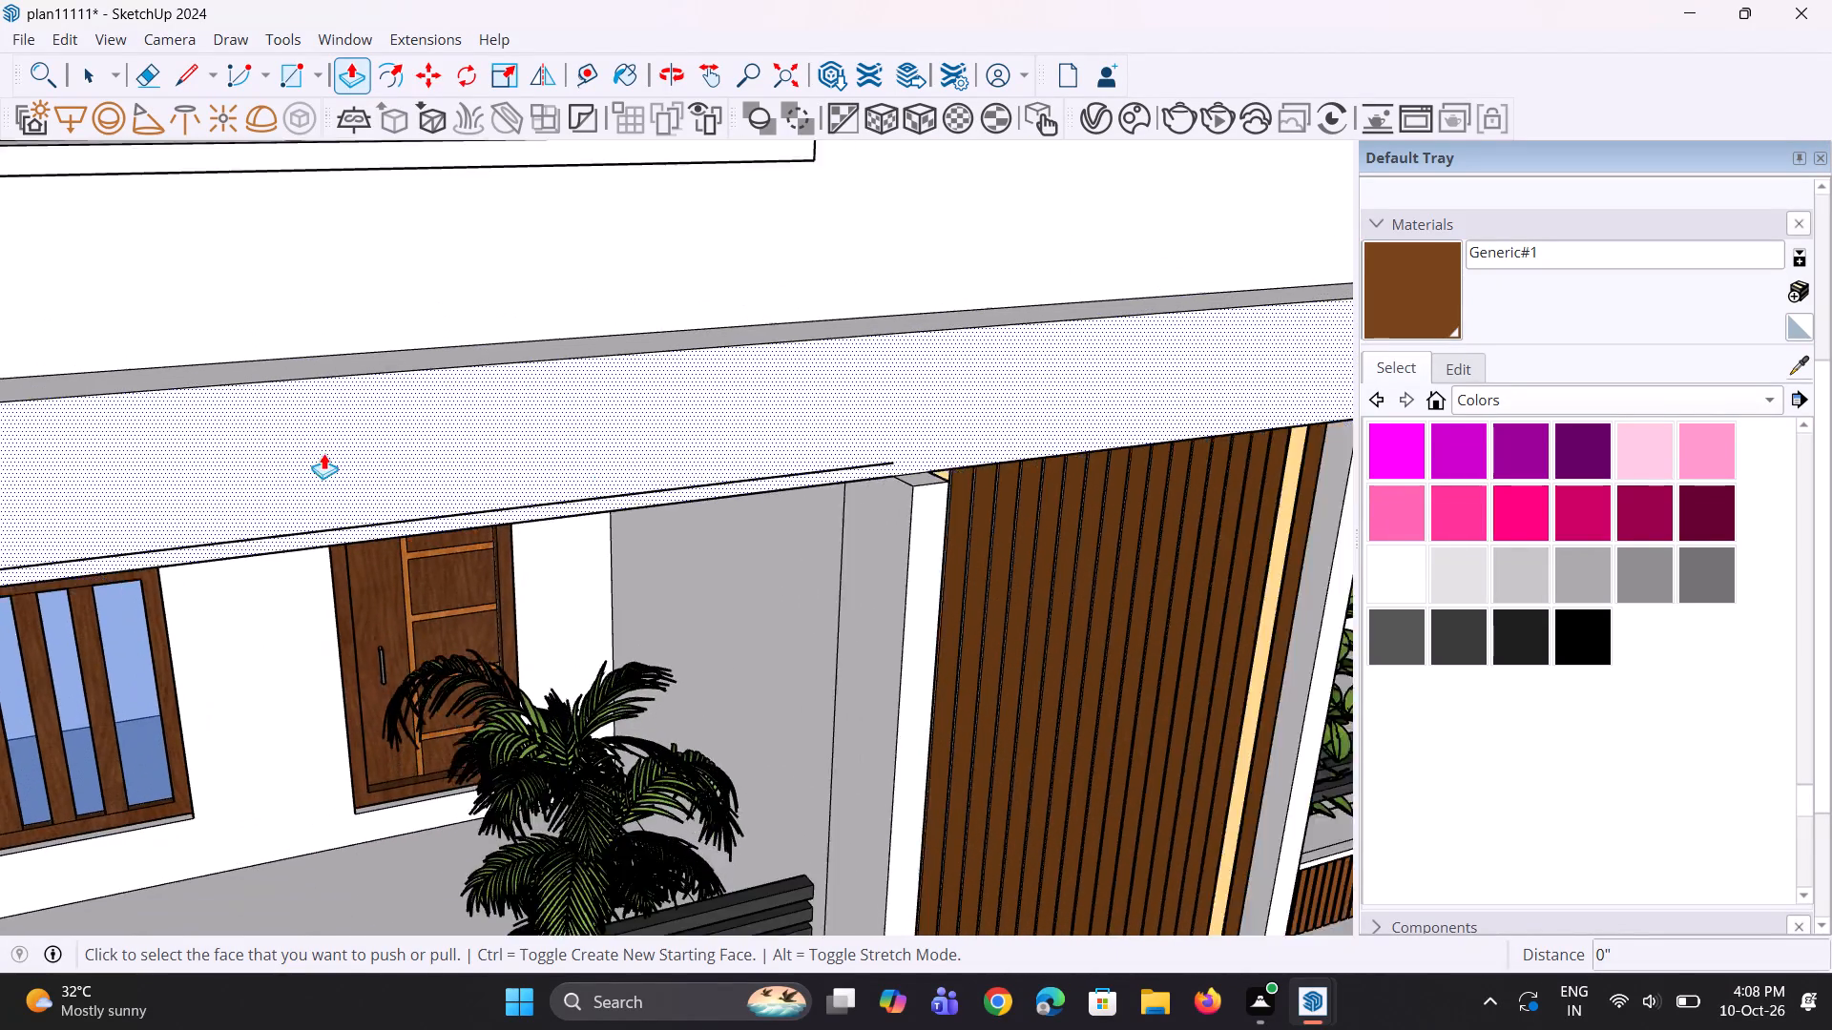
scroll(323, 453, "down", 5)
middle_click_drag(595, 498, 581, 493)
scroll(578, 475, "down", 10)
middle_click_drag(783, 488, 720, 436)
key("space")
key("space")
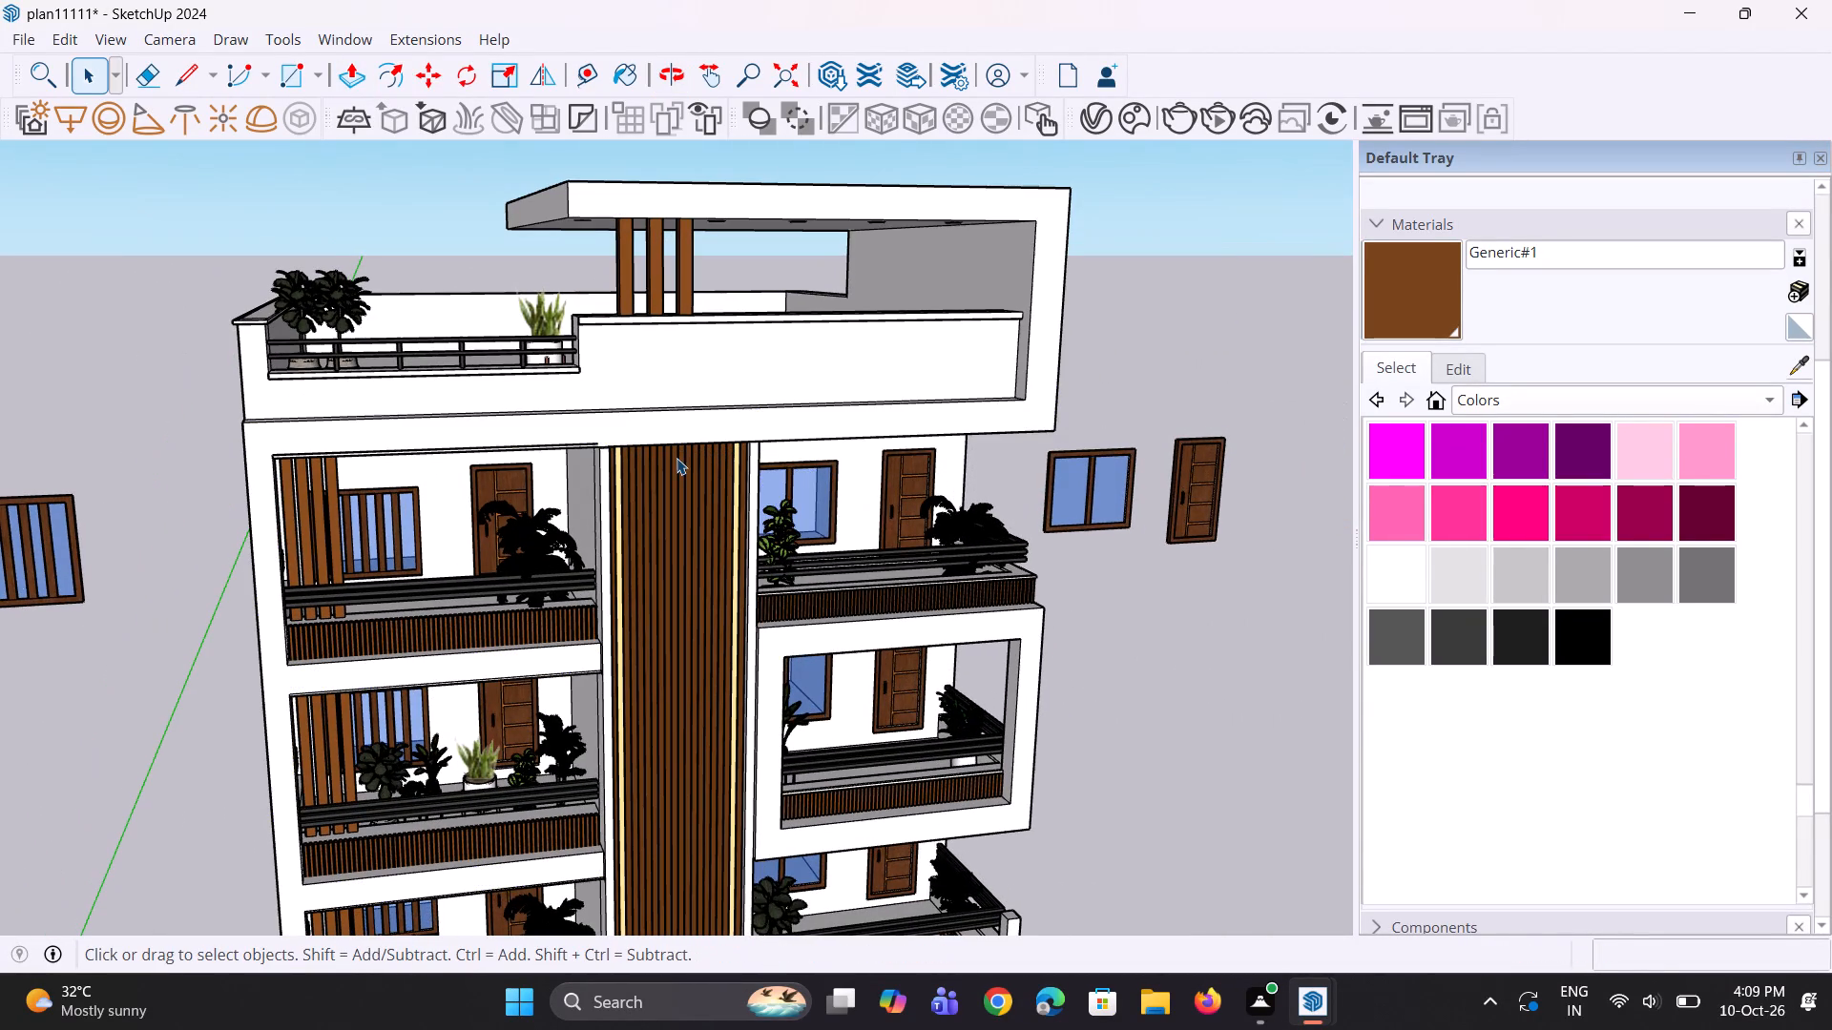
scroll(765, 487, "up", 8)
middle_click_drag(571, 410, 564, 462)
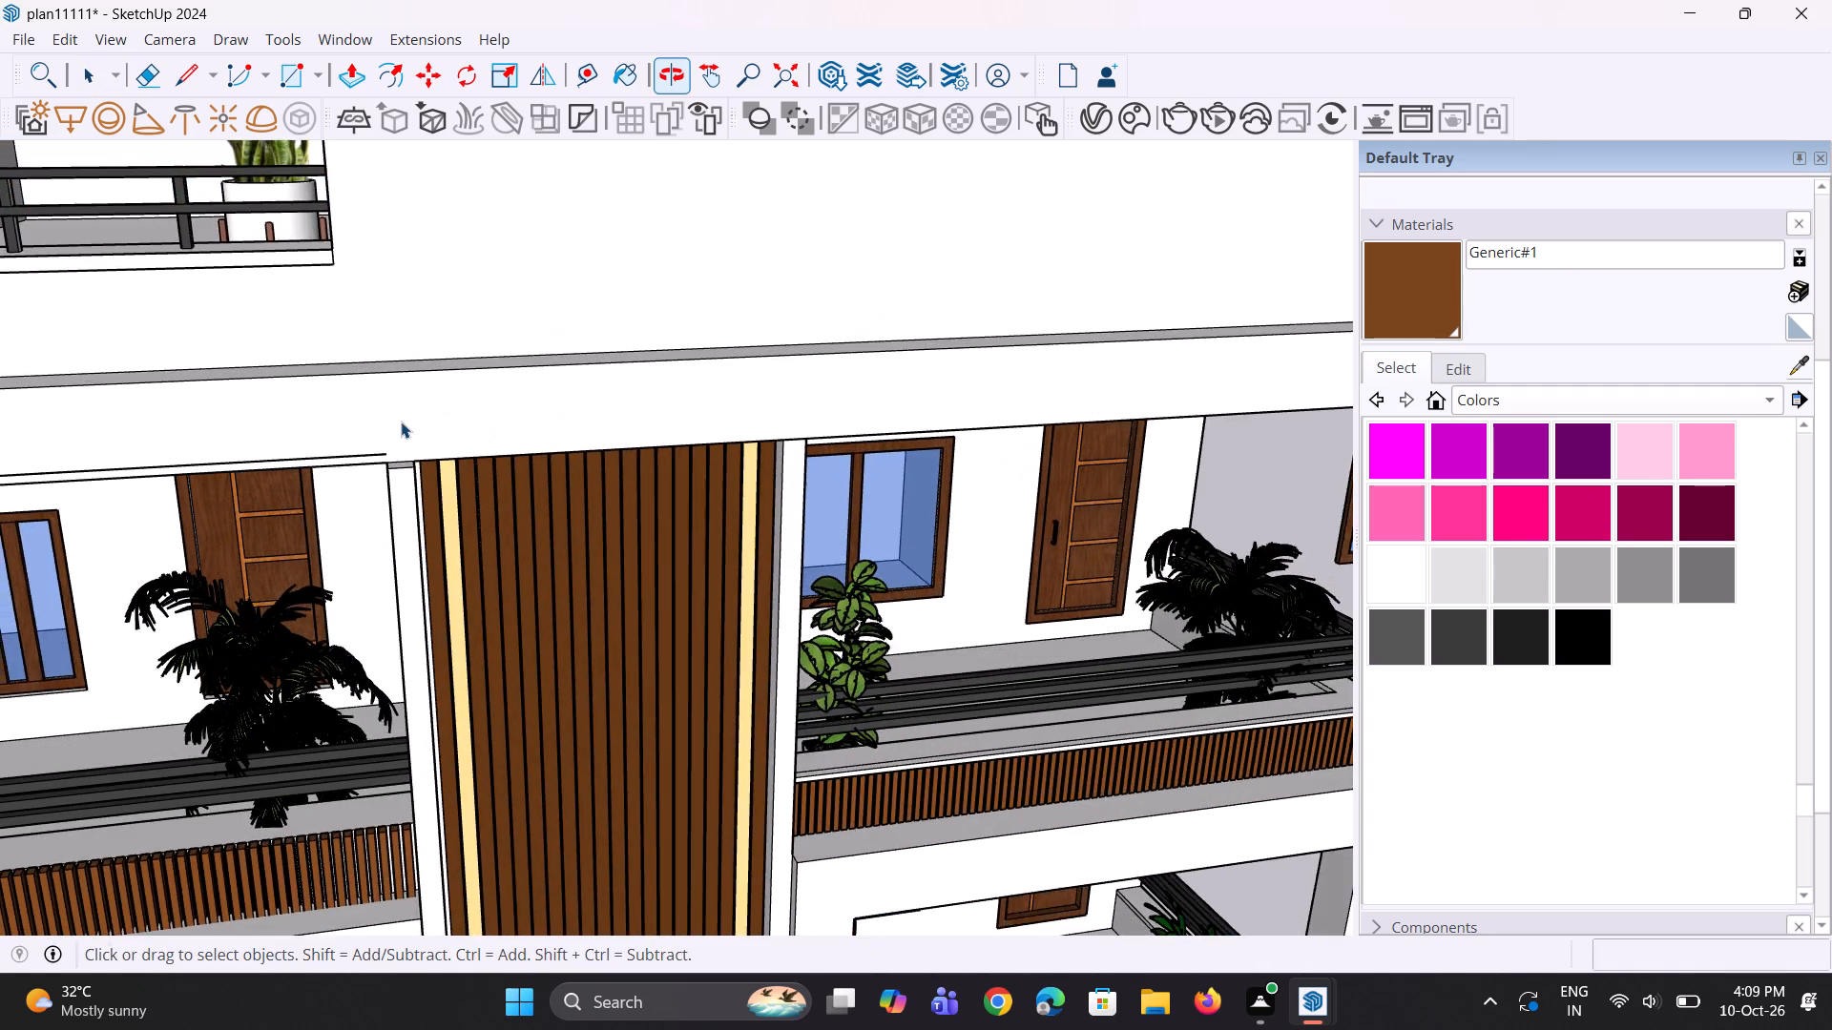
scroll(400, 422, "up", 3)
key("l")
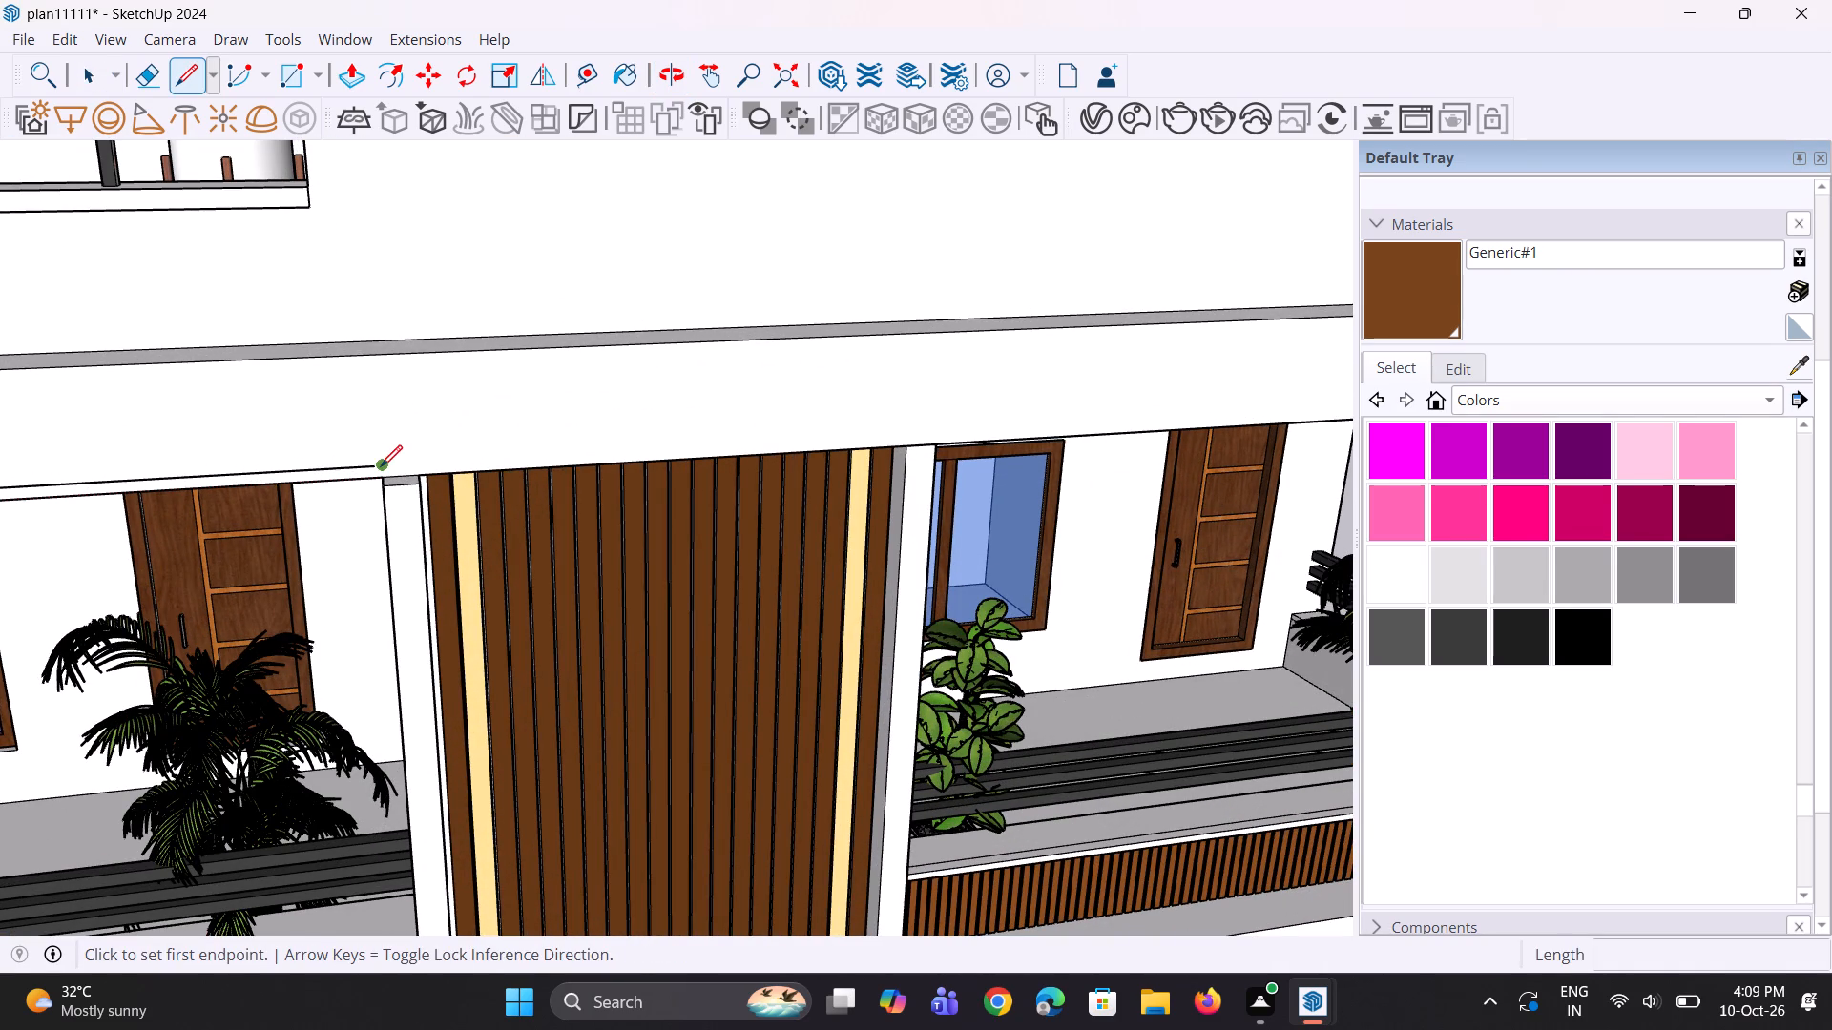
left_click(381, 466)
scroll(451, 464, "down", 10)
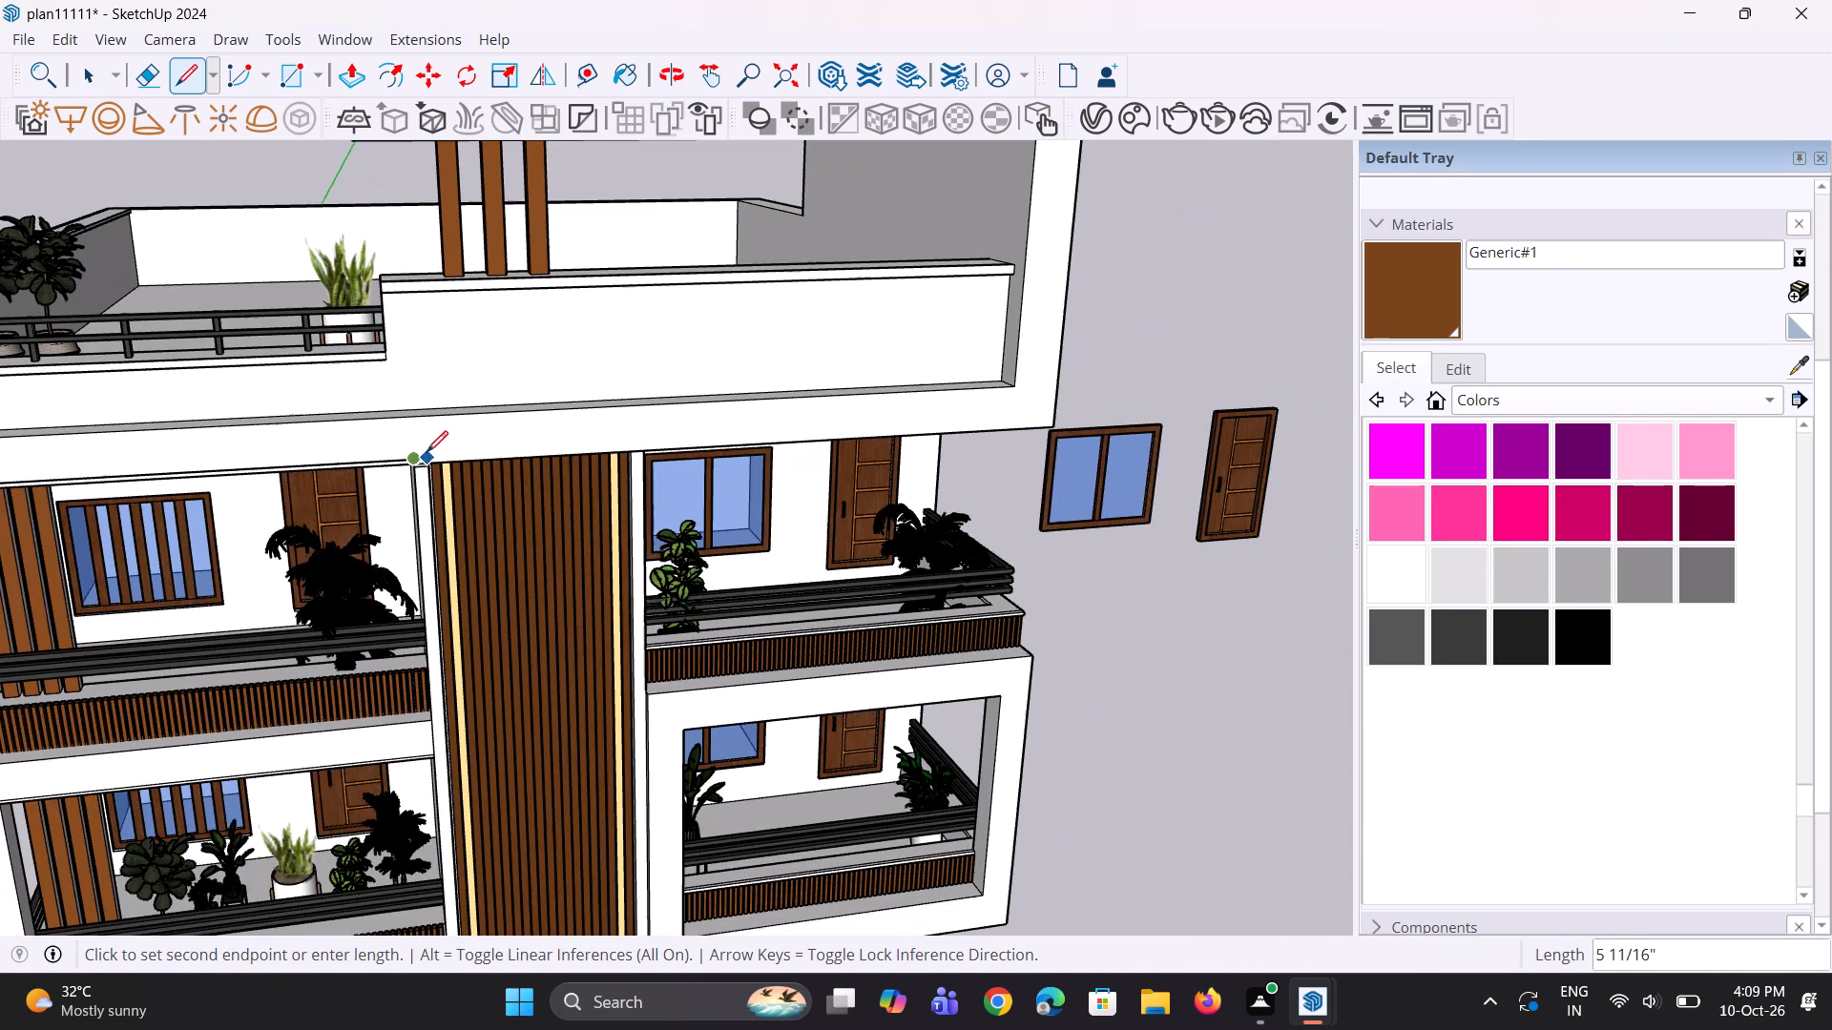
scroll(990, 412, "up", 5)
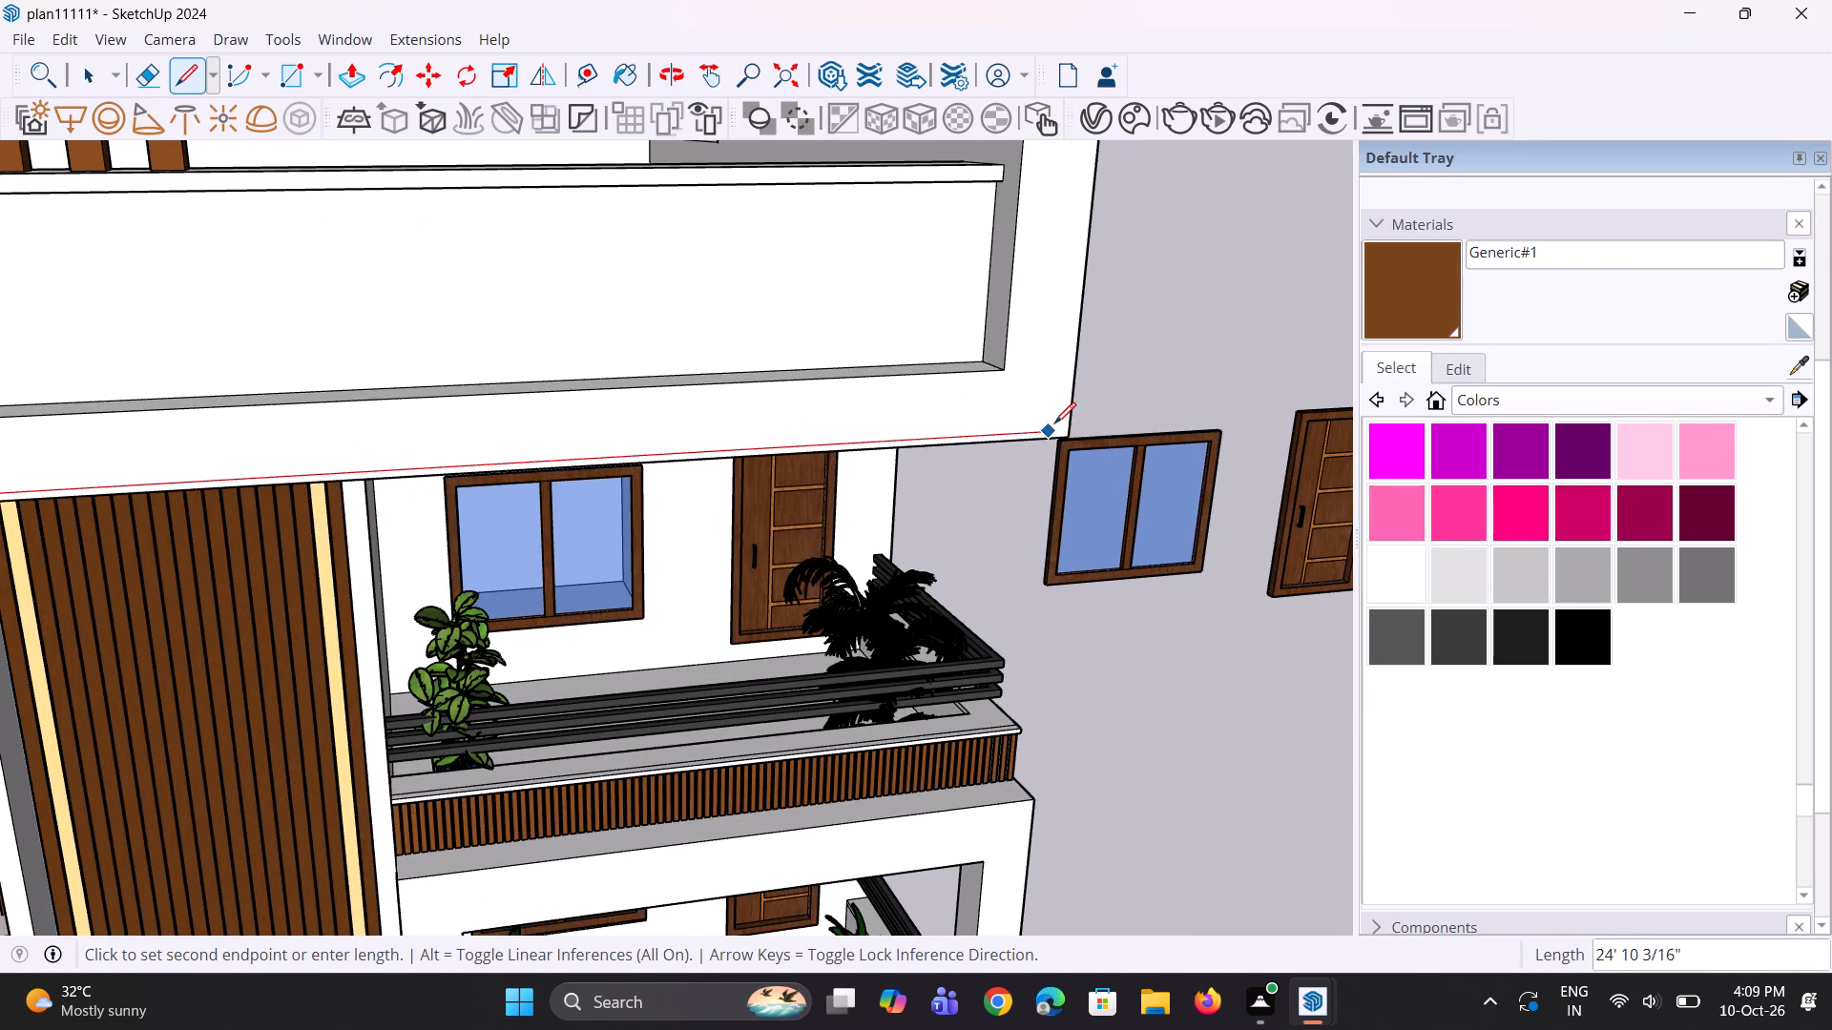
scroll(1061, 418, "up", 6)
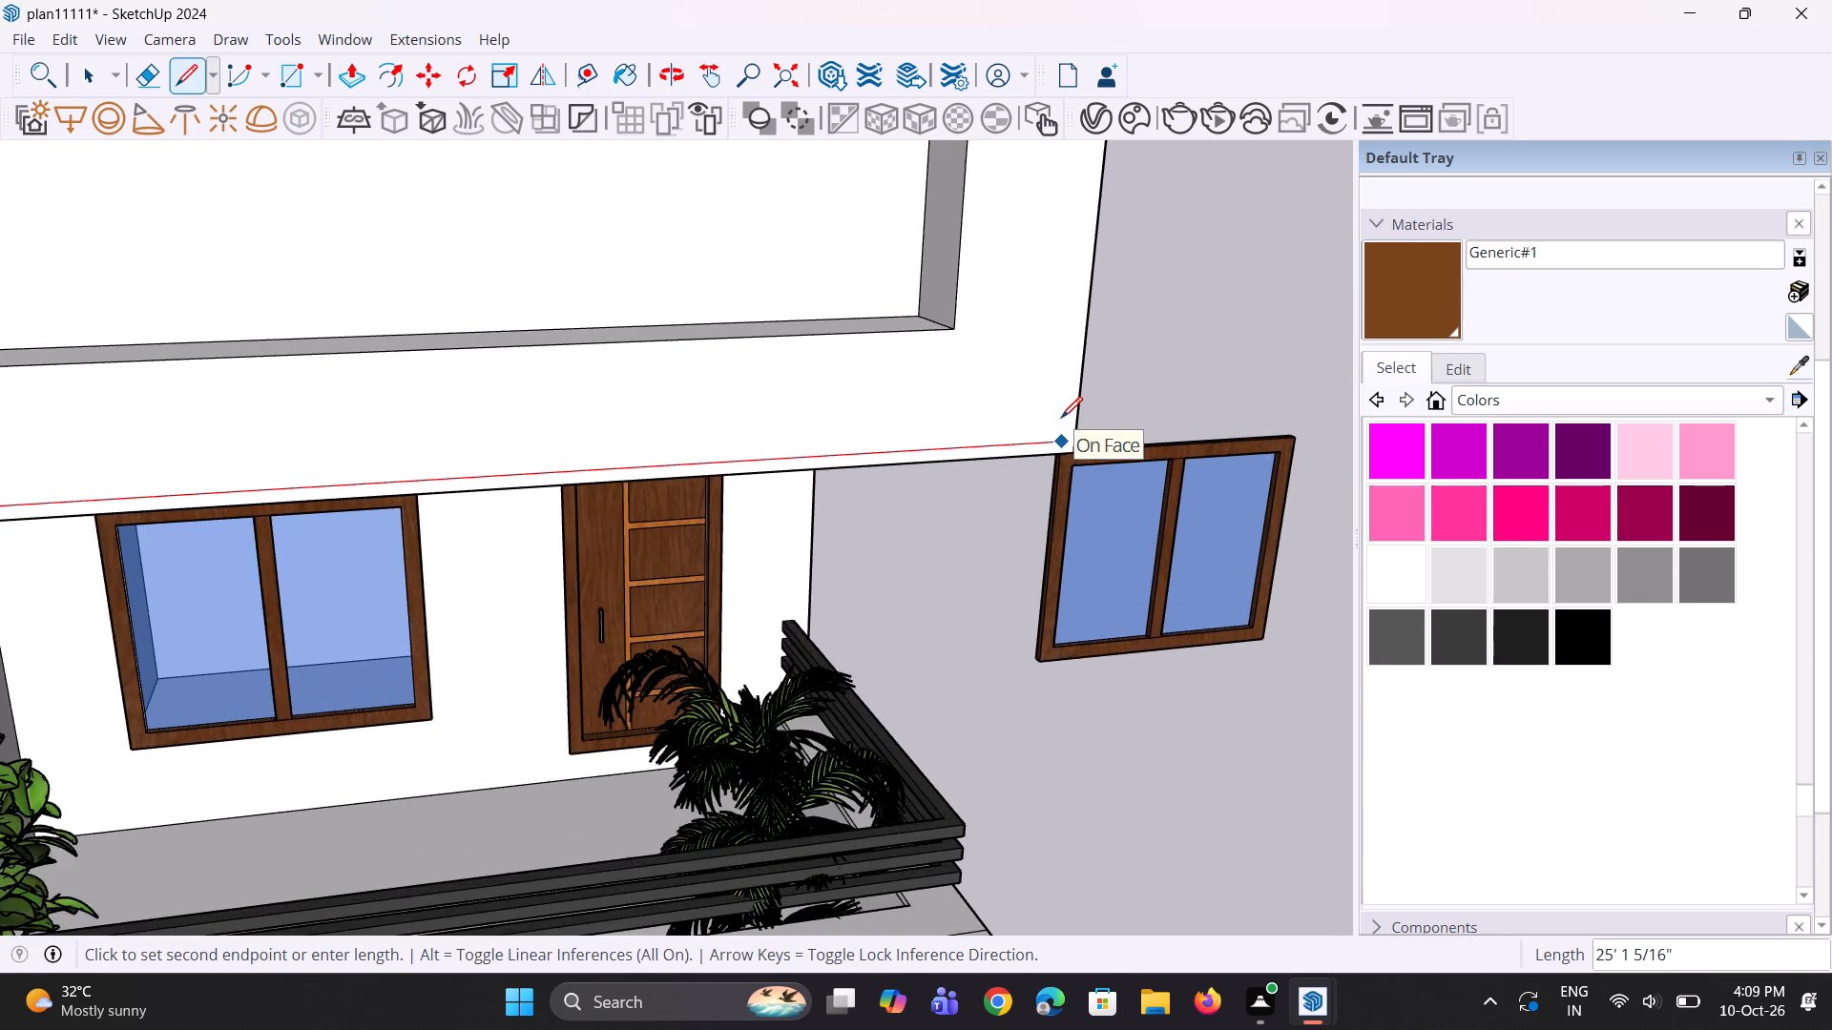
scroll(1061, 418, "up", 2)
left_click(1074, 444)
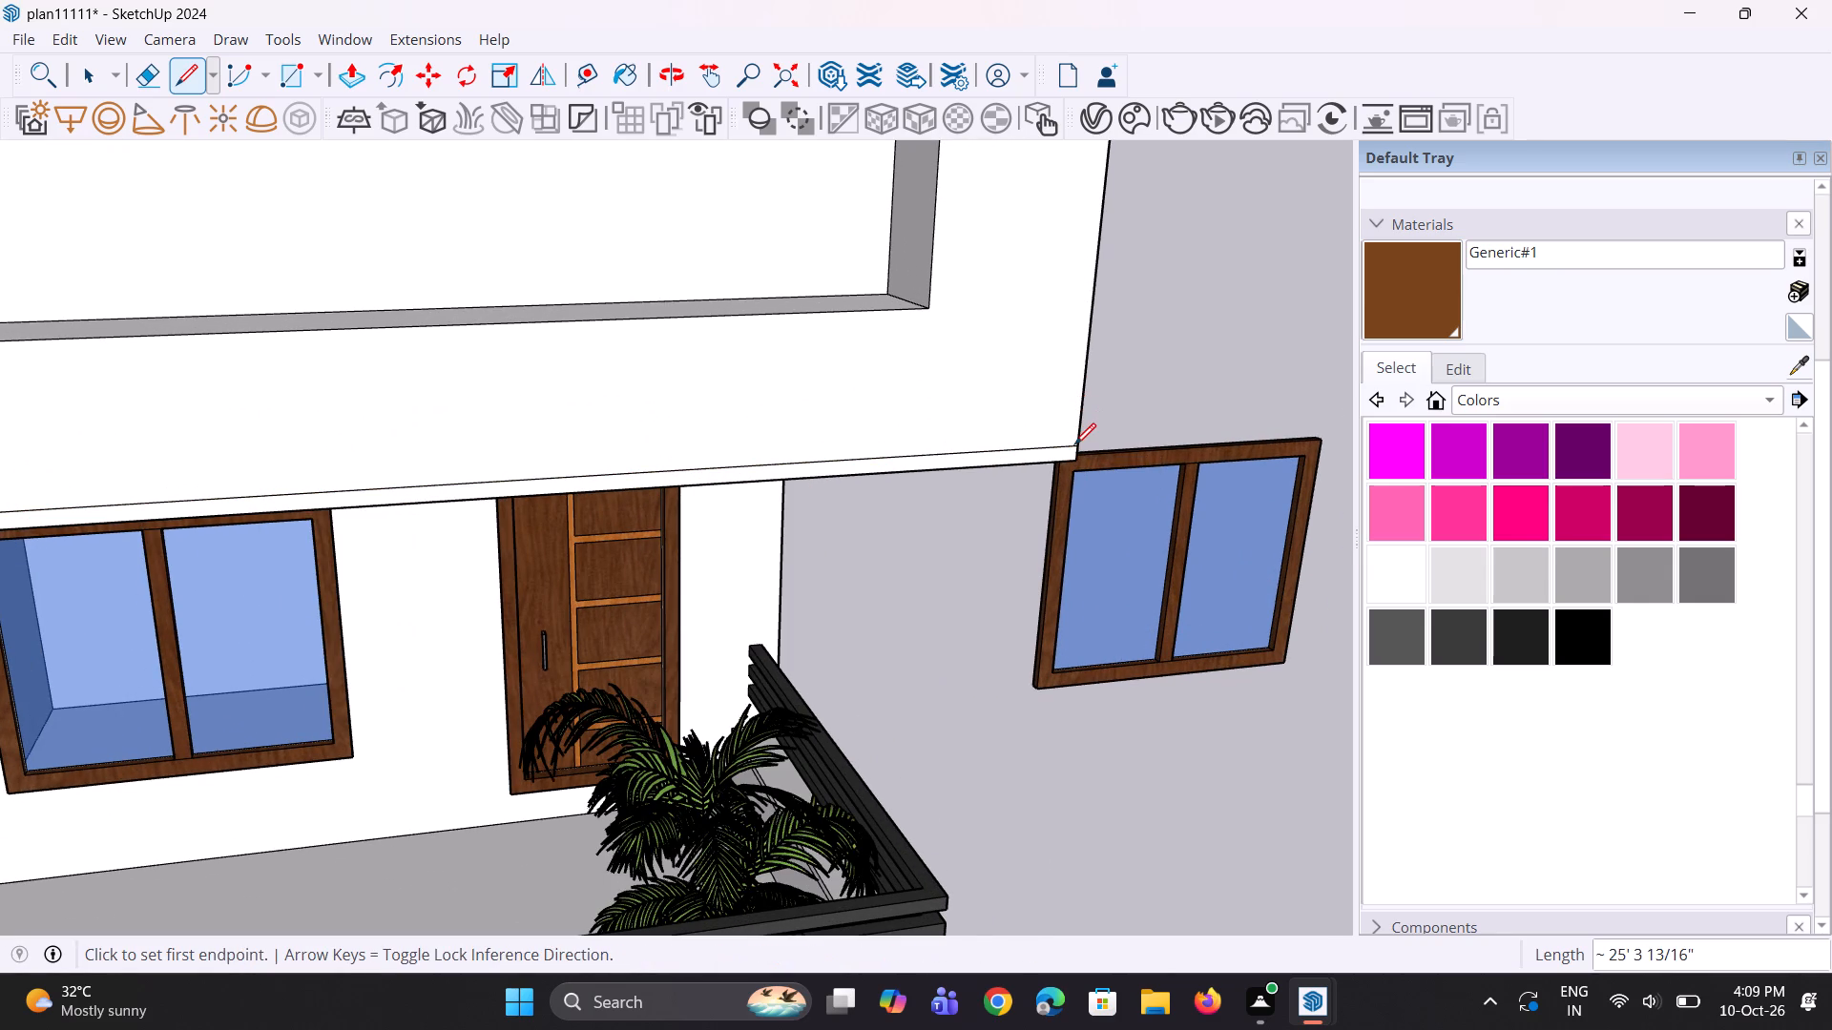
Pull the narrow strip above the top-floor balconies 1 1/2" out from the facade.
key("p")
left_click(1019, 455)
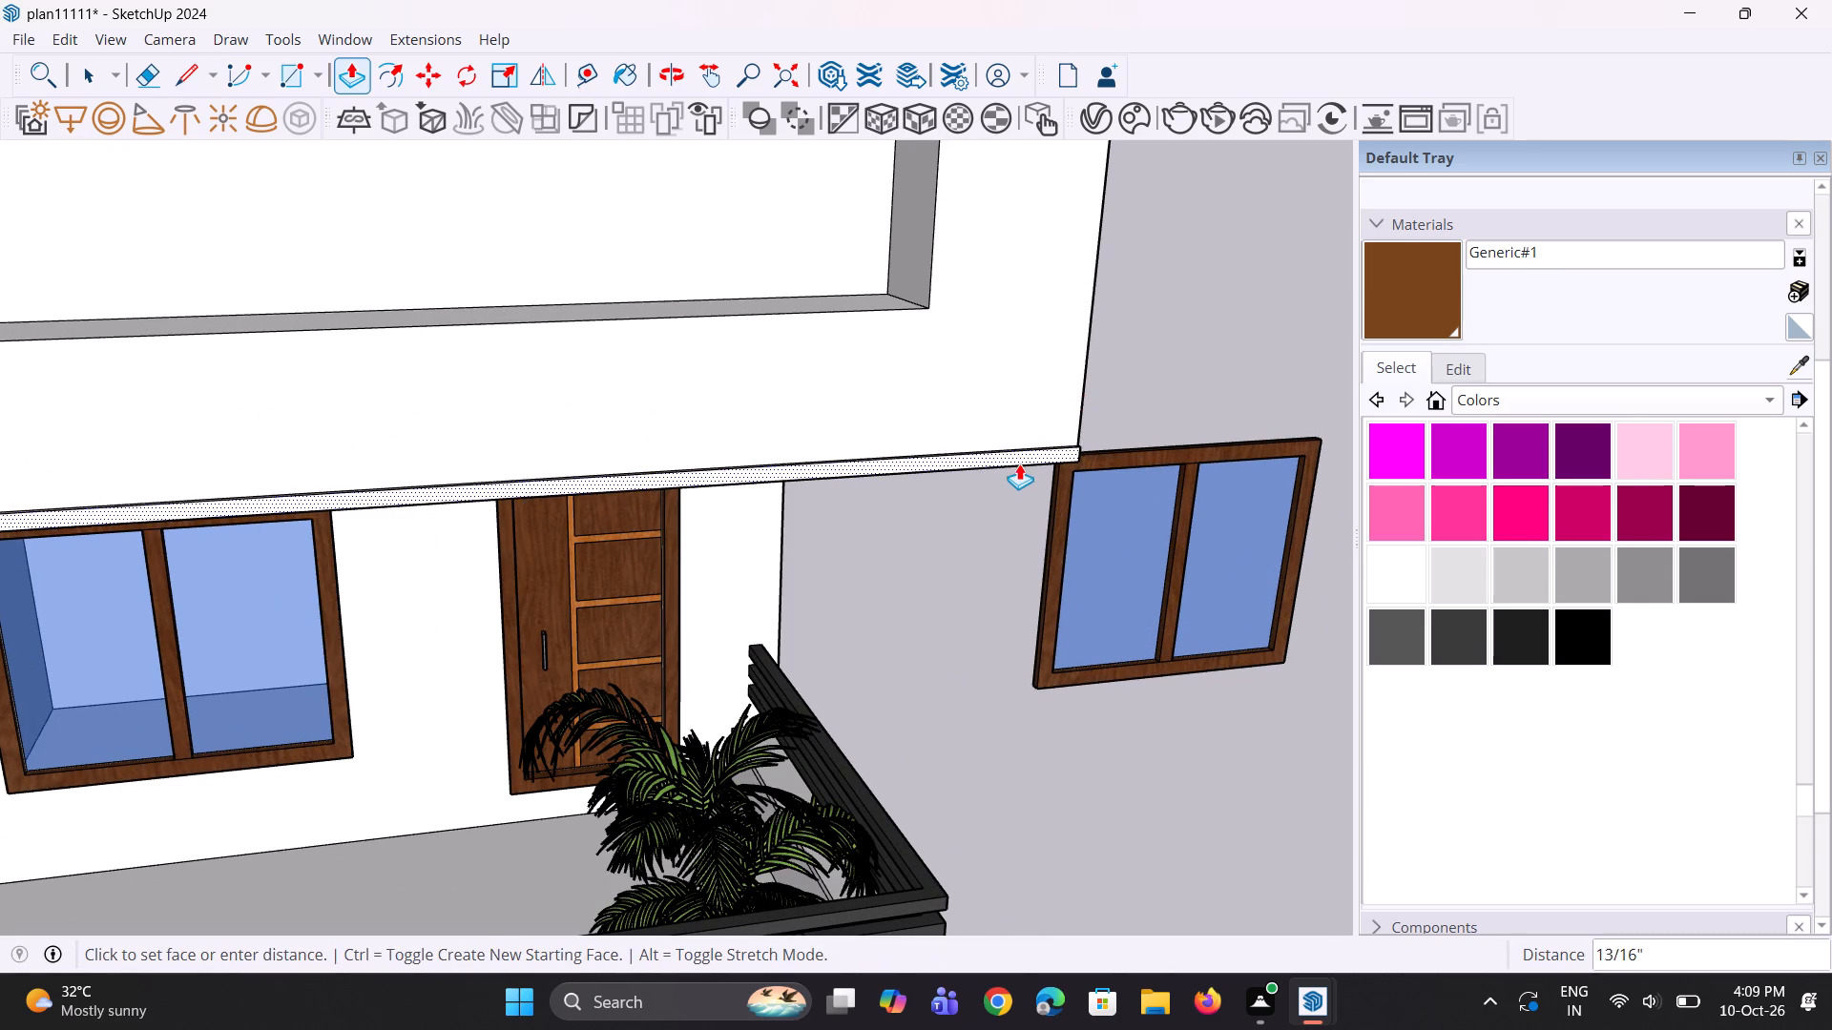
left_click(1020, 465)
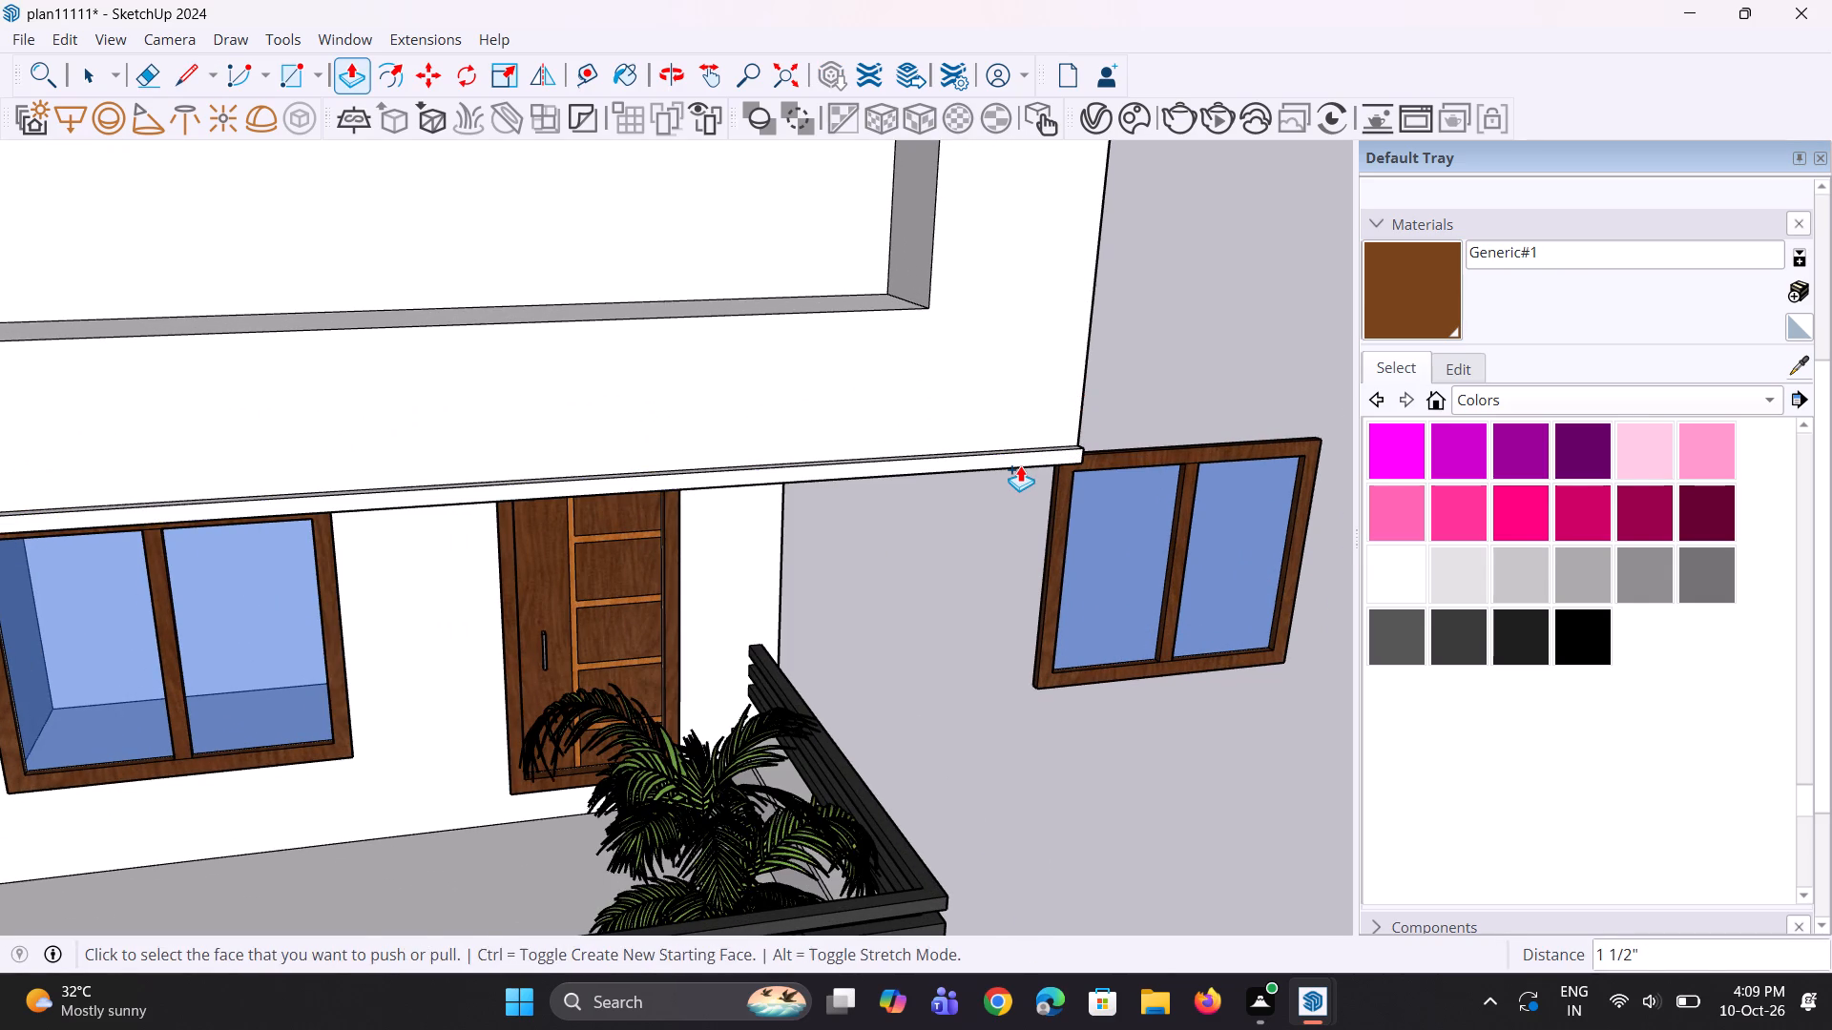
Extend the projecting band's left end about 3 1/16" past the balcony opening, and adjust that end face by about 1/4".
middle_click_drag(765, 485, 1071, 479)
scroll(1062, 431, "down", 12)
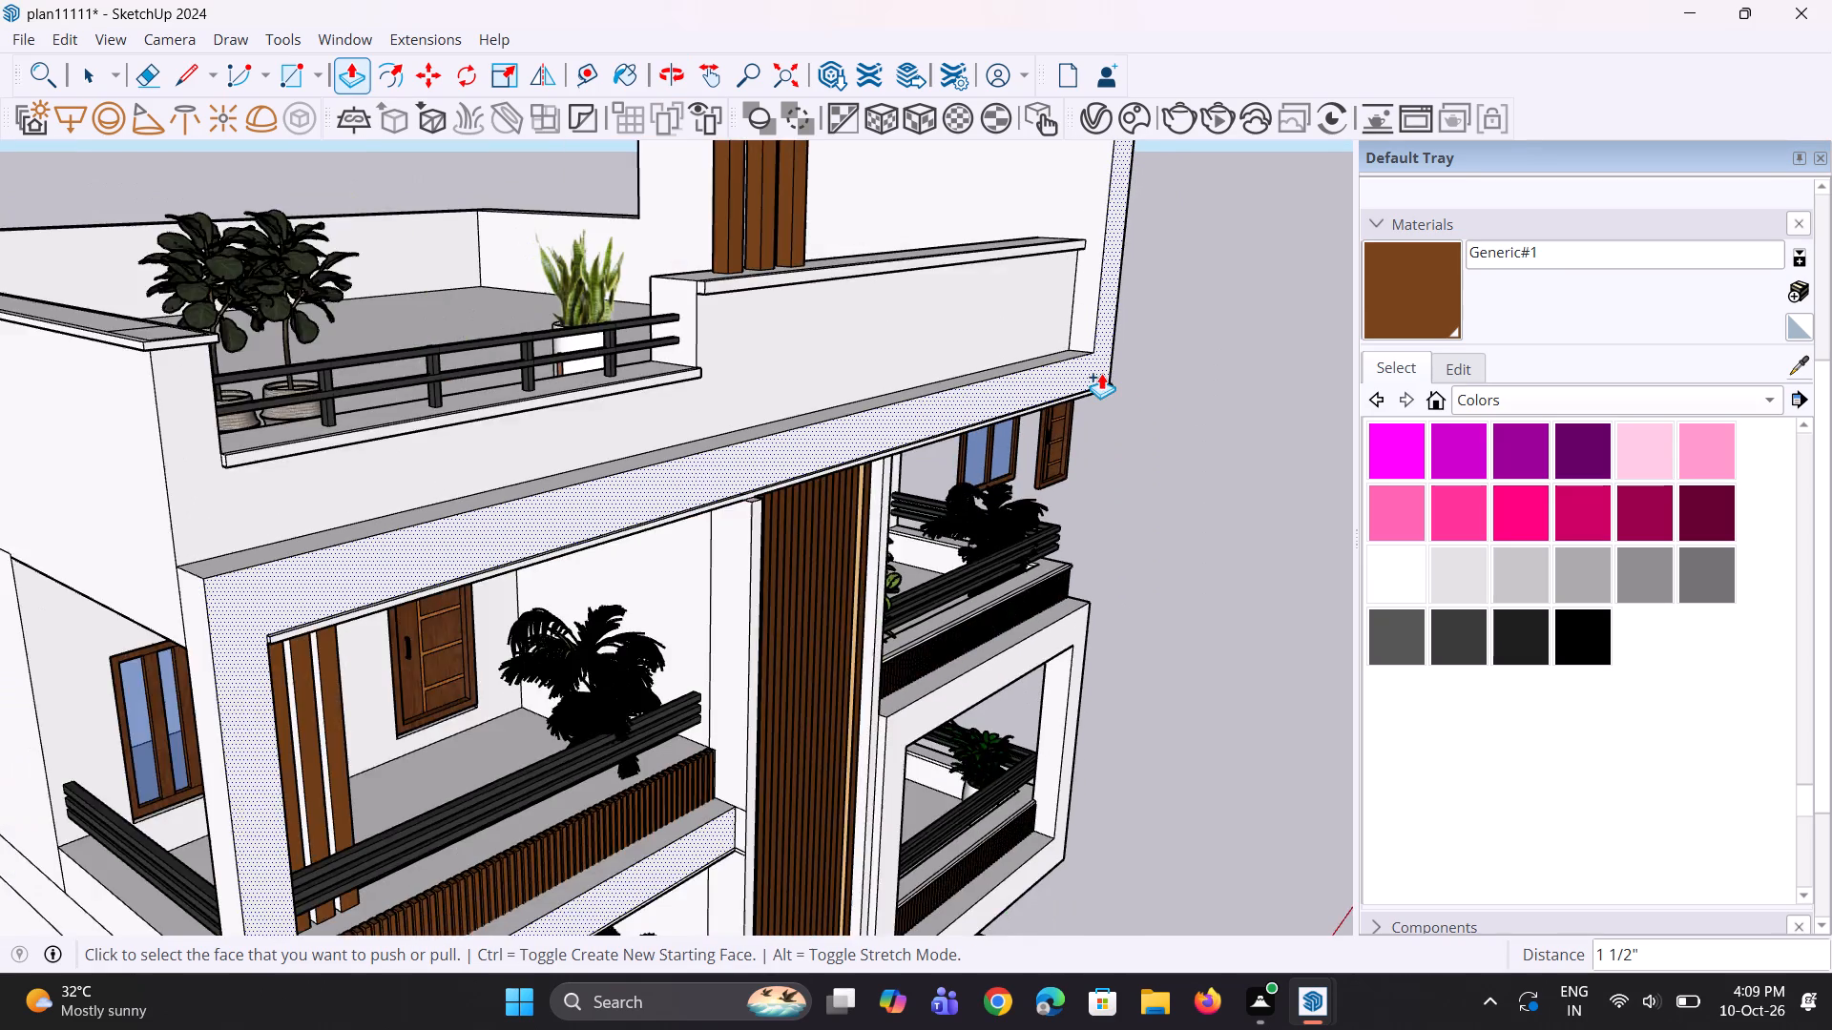
scroll(1101, 373, "down", 3)
scroll(620, 555, "up", 16)
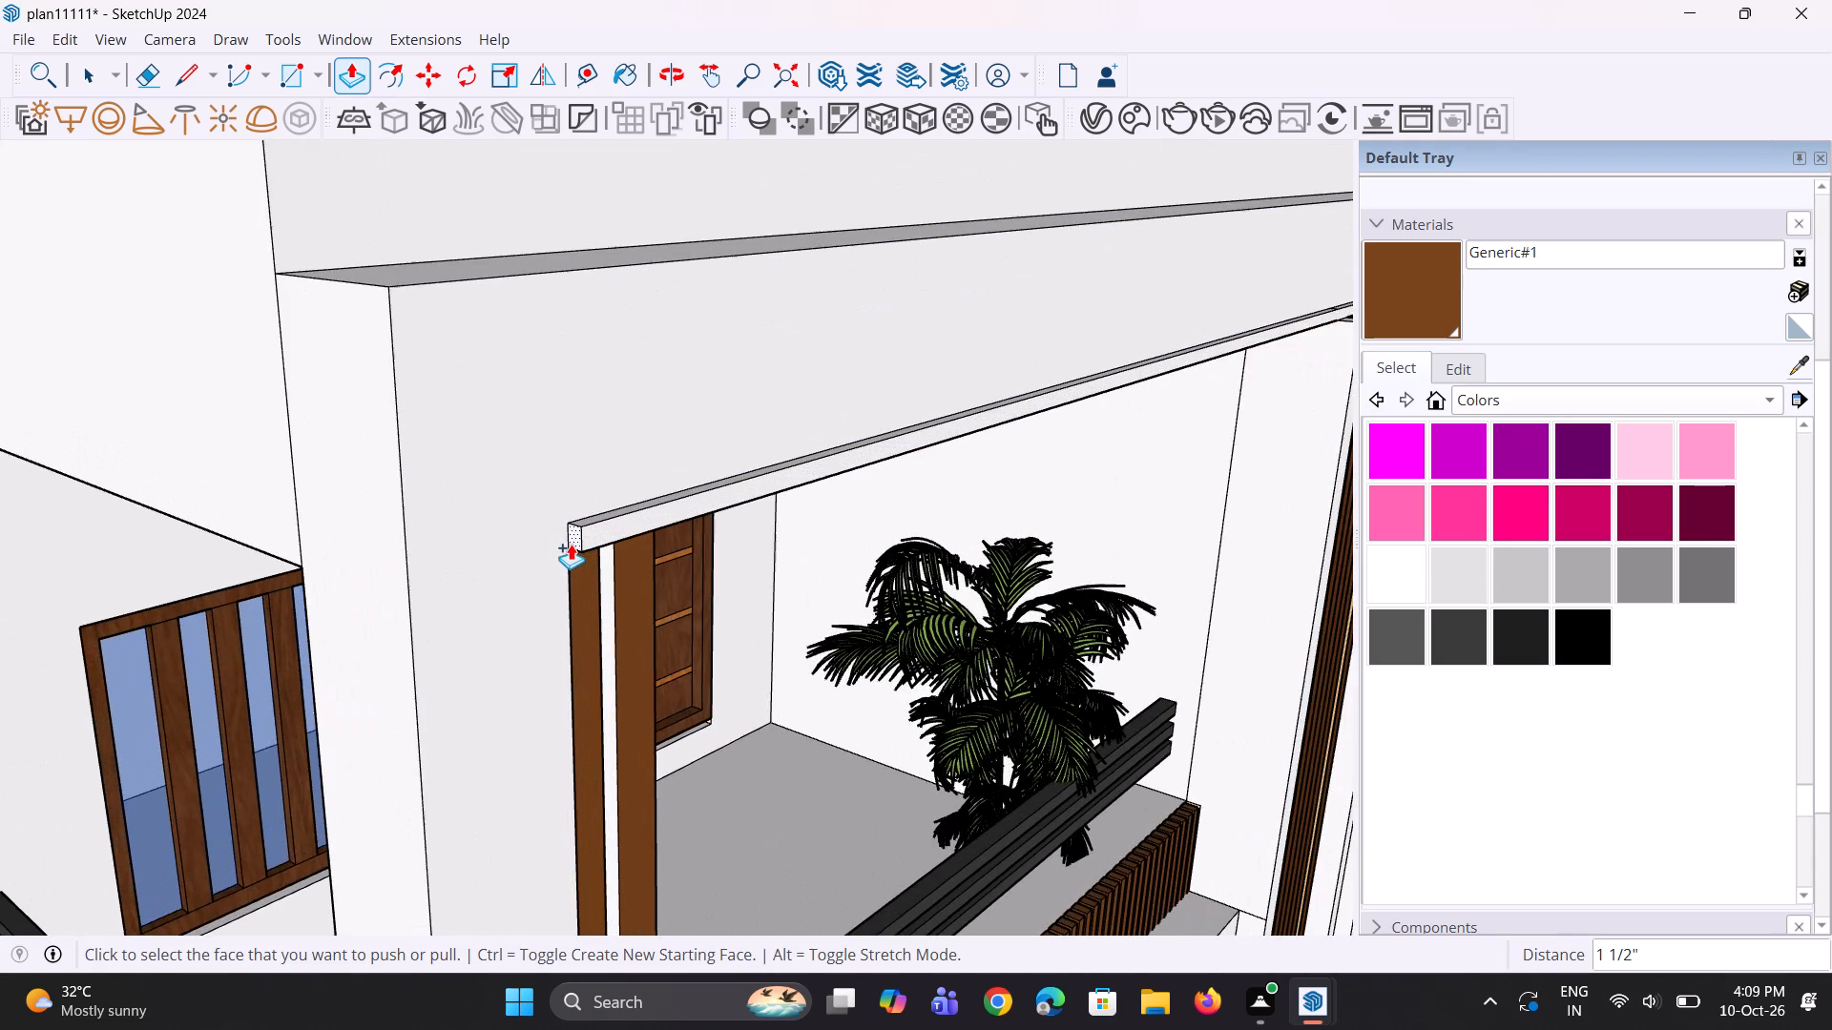
left_click(571, 544)
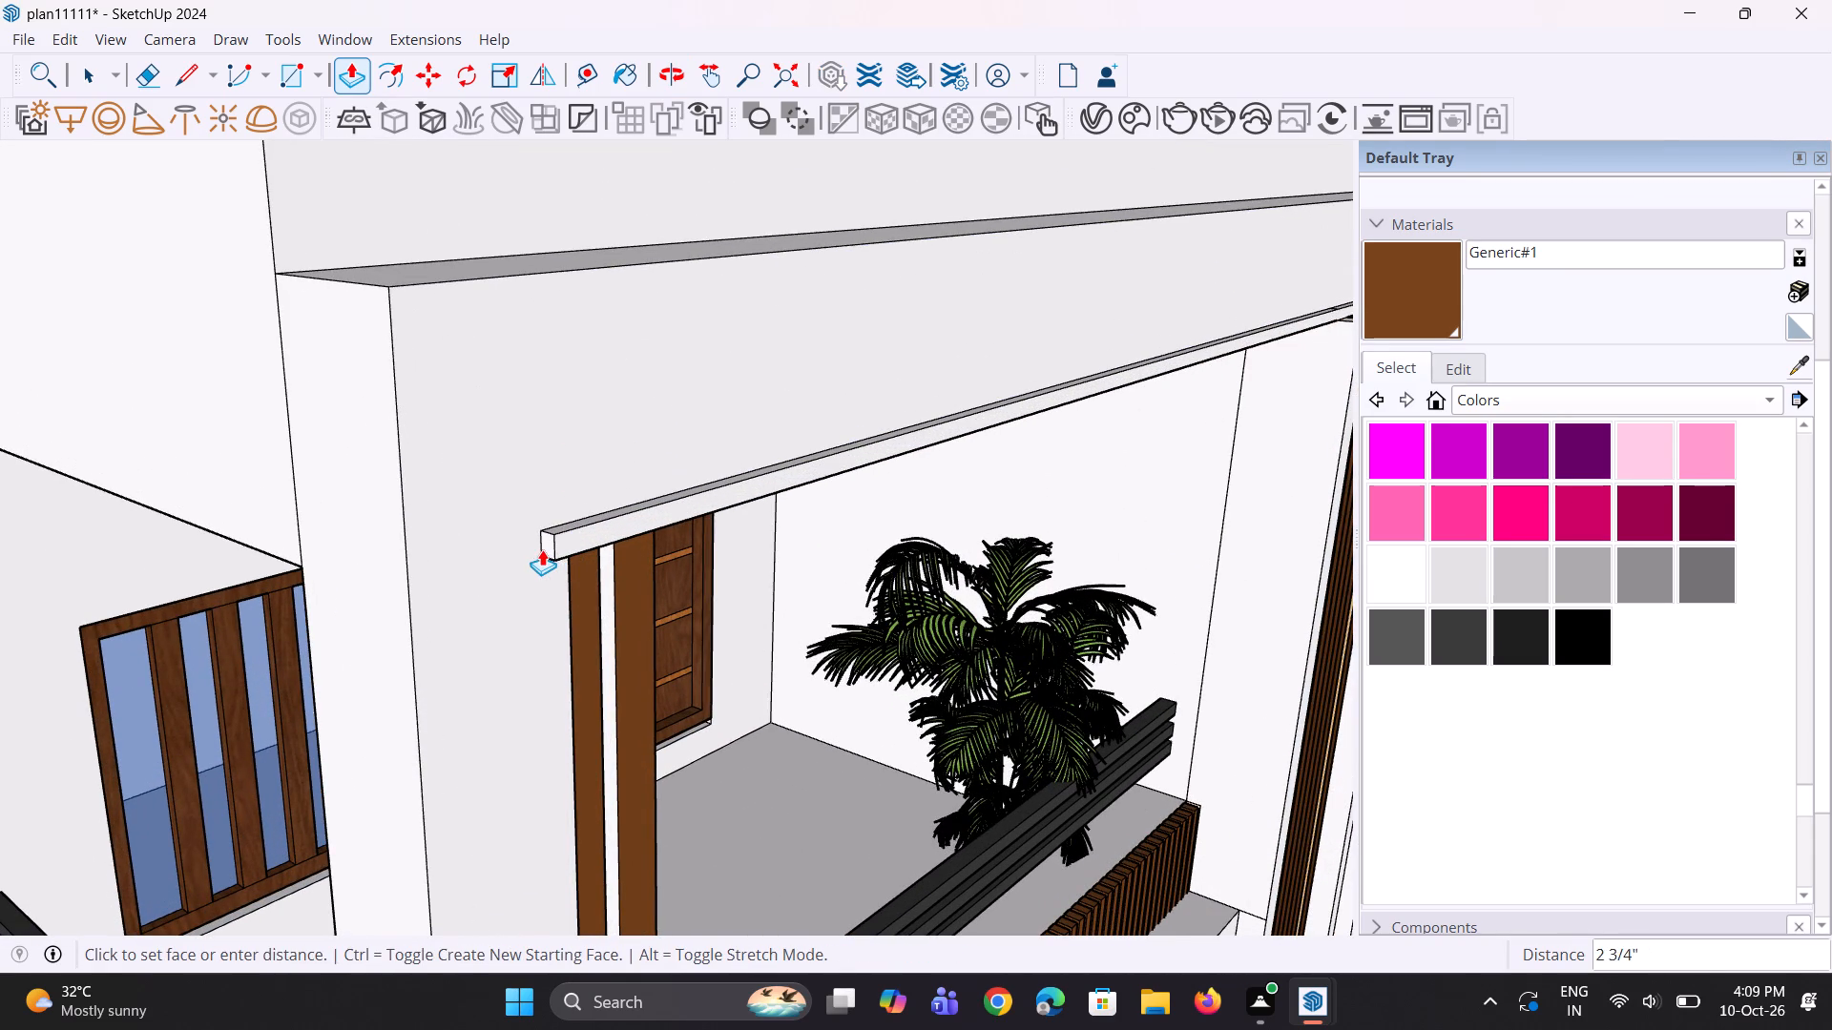
left_click(539, 550)
middle_click_drag(577, 613, 533, 449)
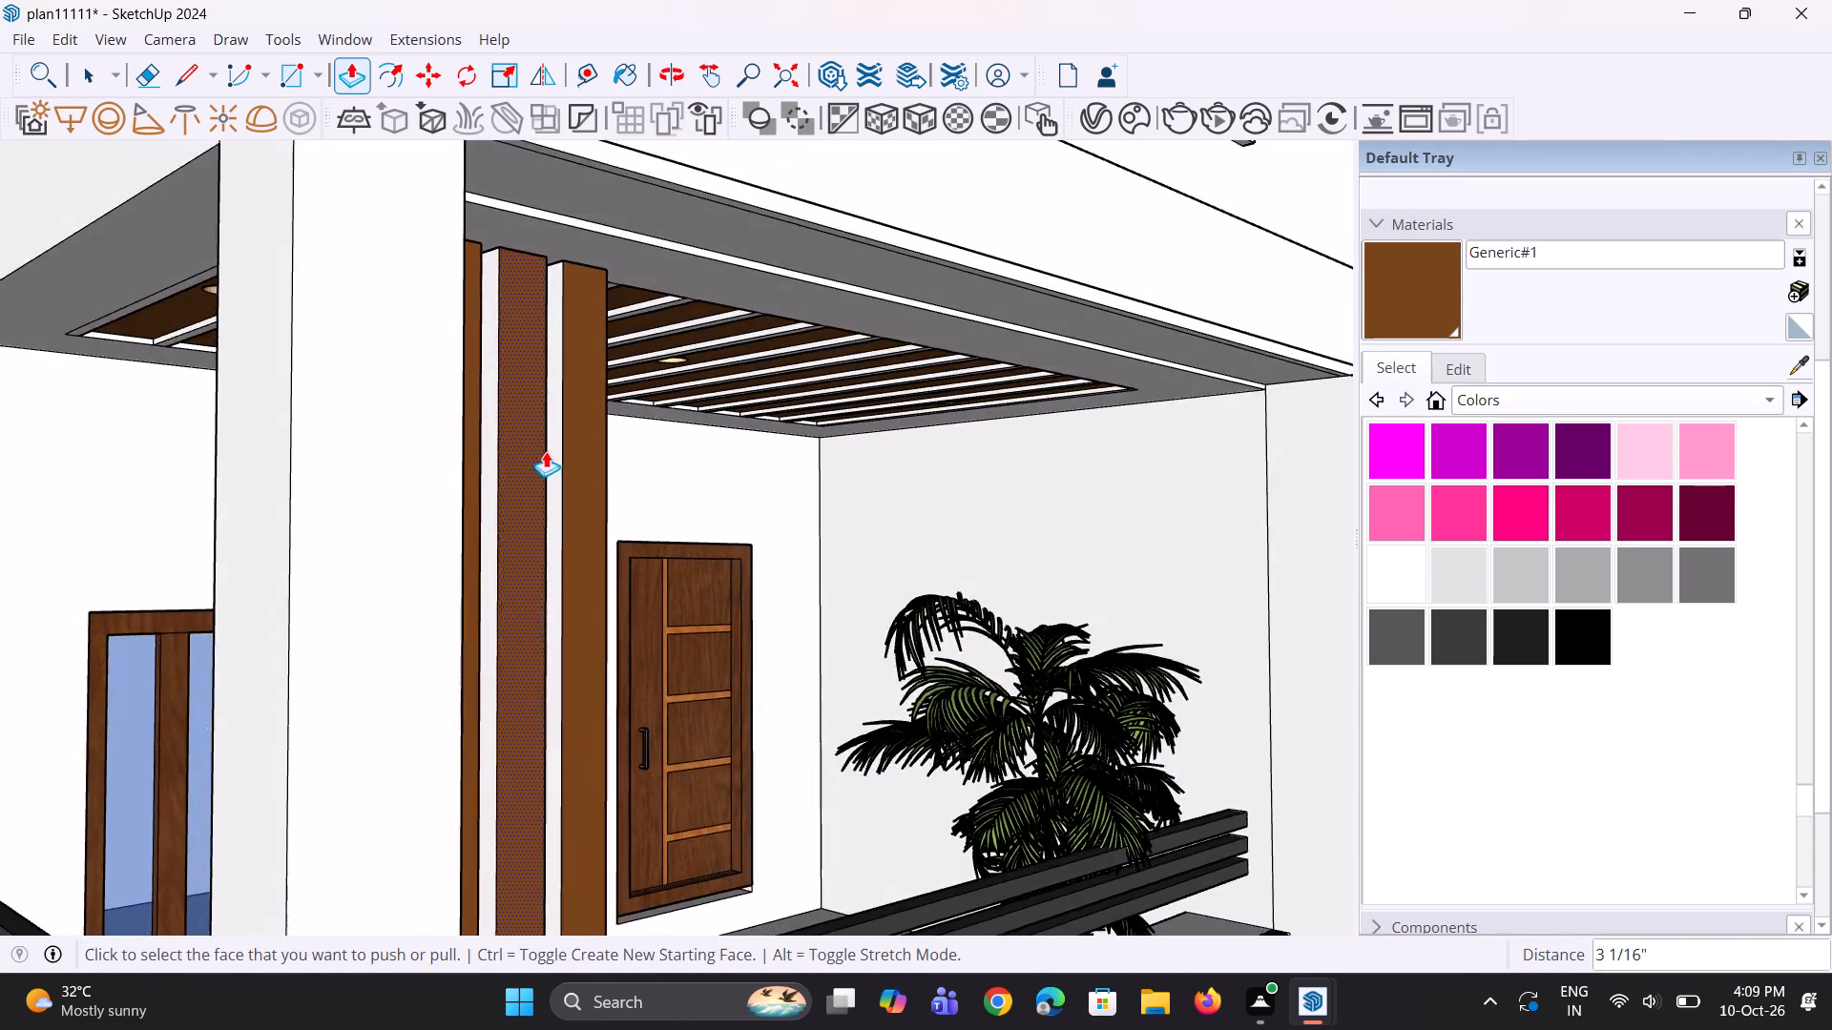
scroll(546, 451, "down", 5)
middle_click_drag(398, 327, 403, 249)
scroll(505, 175, "up", 8)
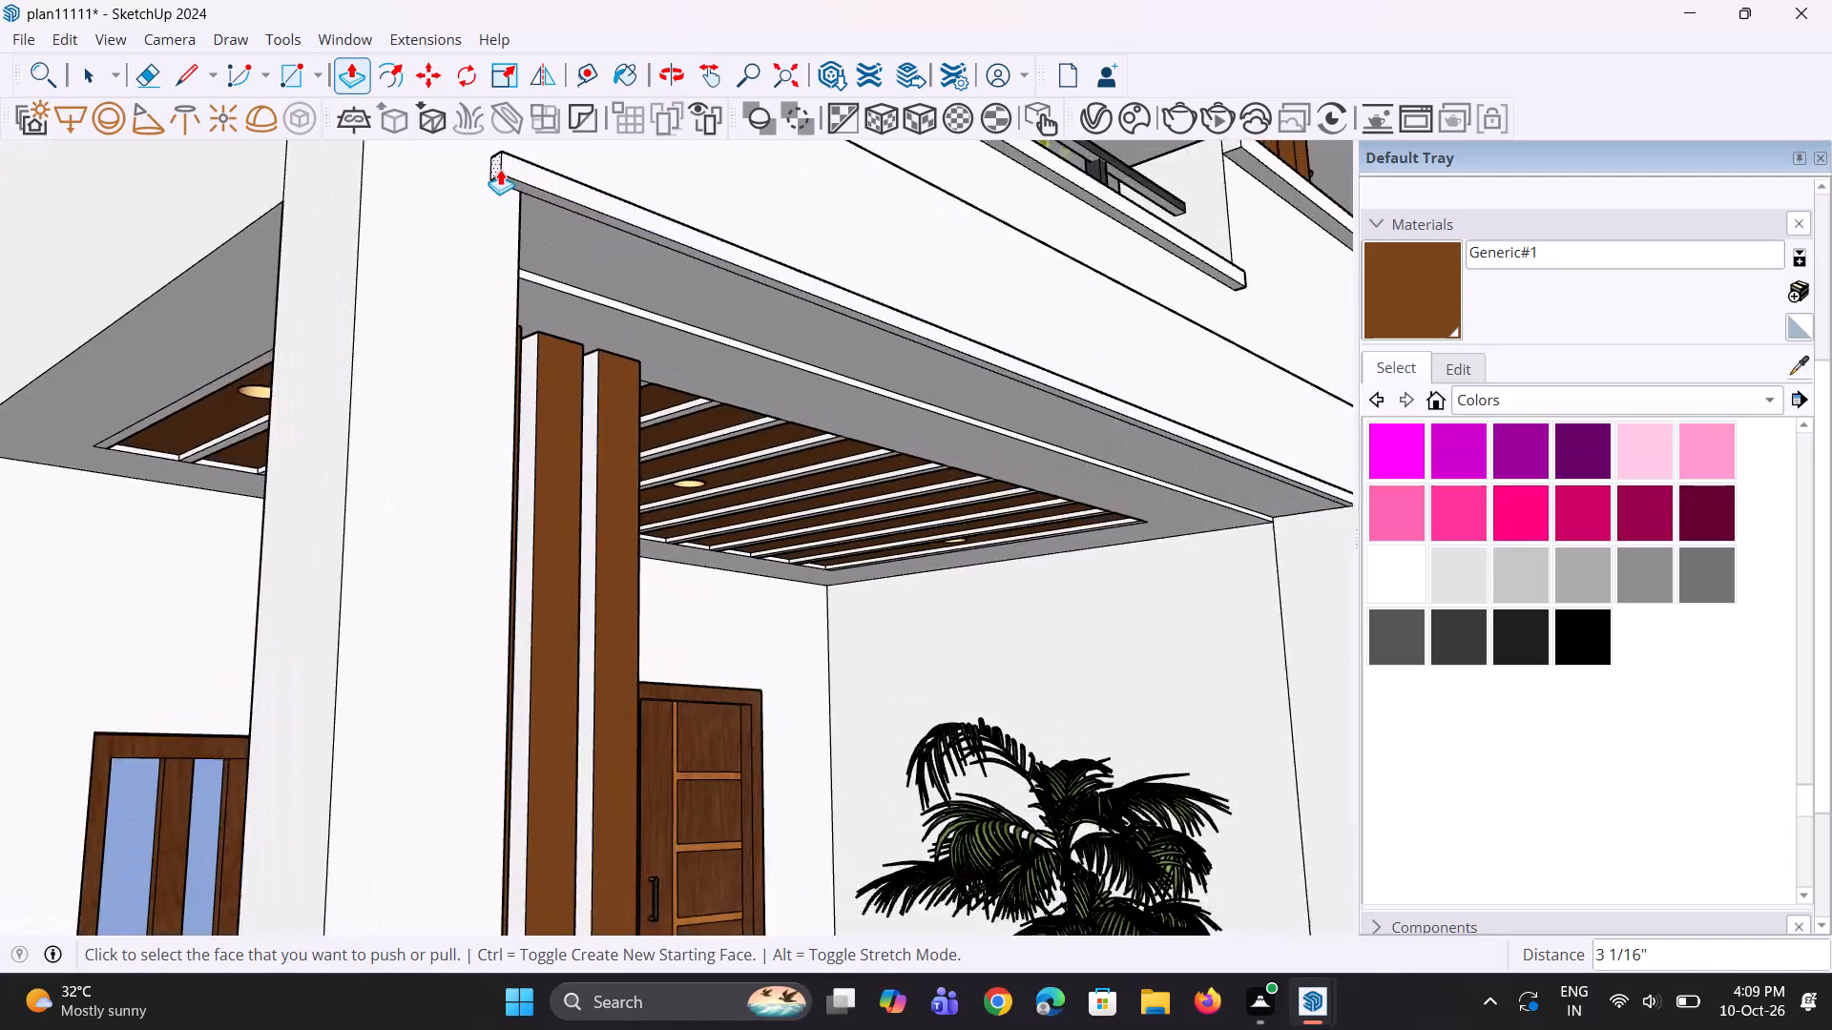
scroll(500, 169, "up", 2)
left_click(489, 172)
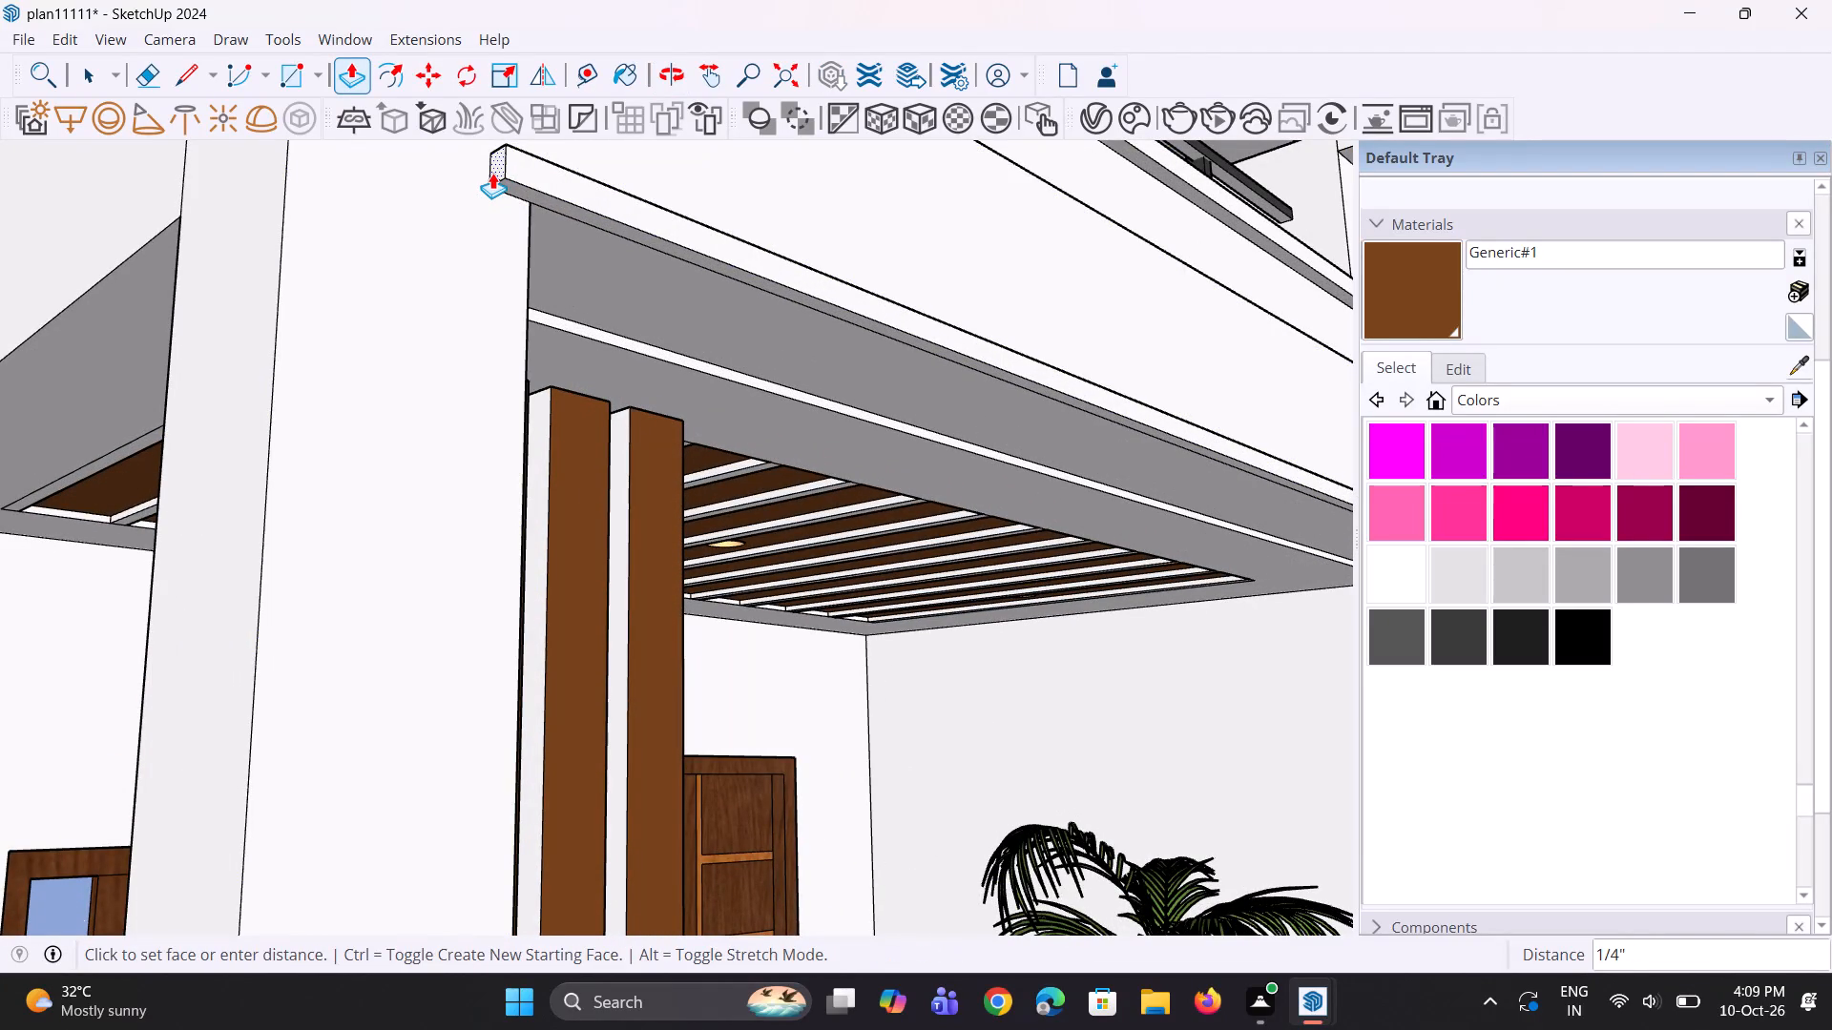
left_click(492, 173)
Divide the band's underside with a line at the opening's left corner and pull the overhanging end down about 6 13/16".
middle_click_drag(528, 234, 370, 207)
key("space")
type("l")
scroll(370, 207, "up", 2)
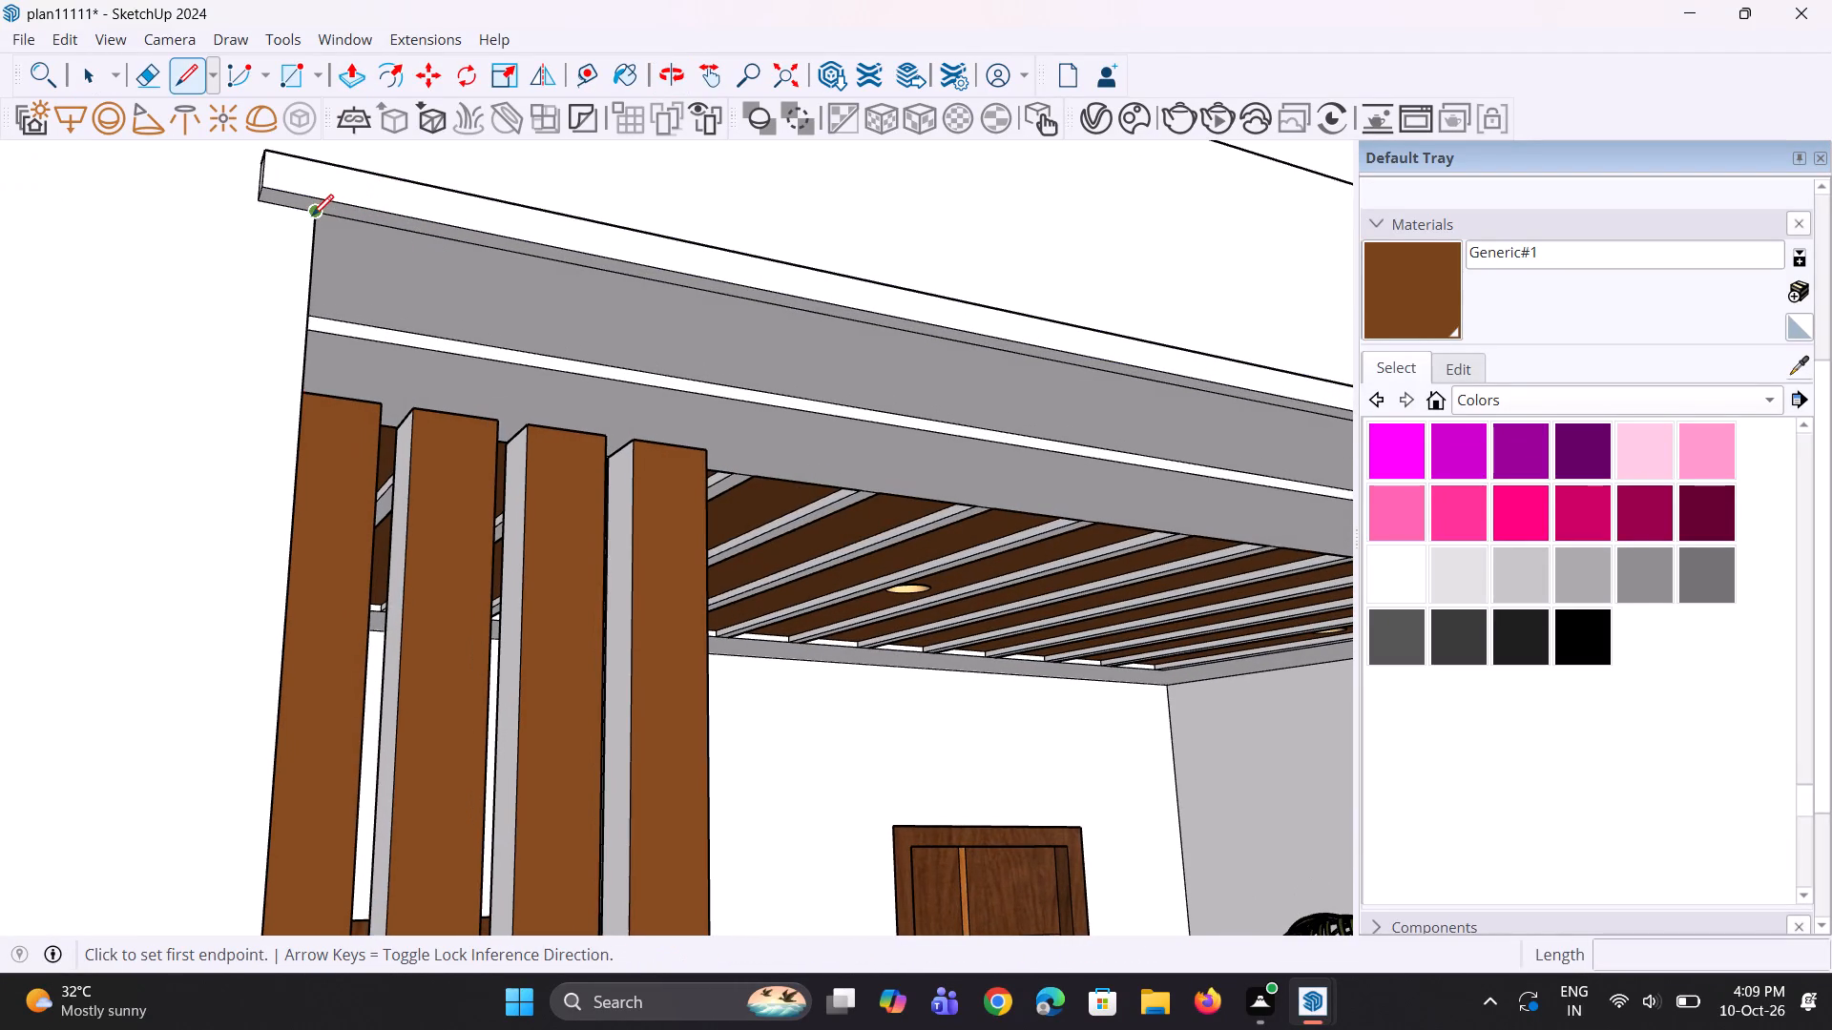
left_click(312, 216)
left_click(322, 205)
key("space")
key("p")
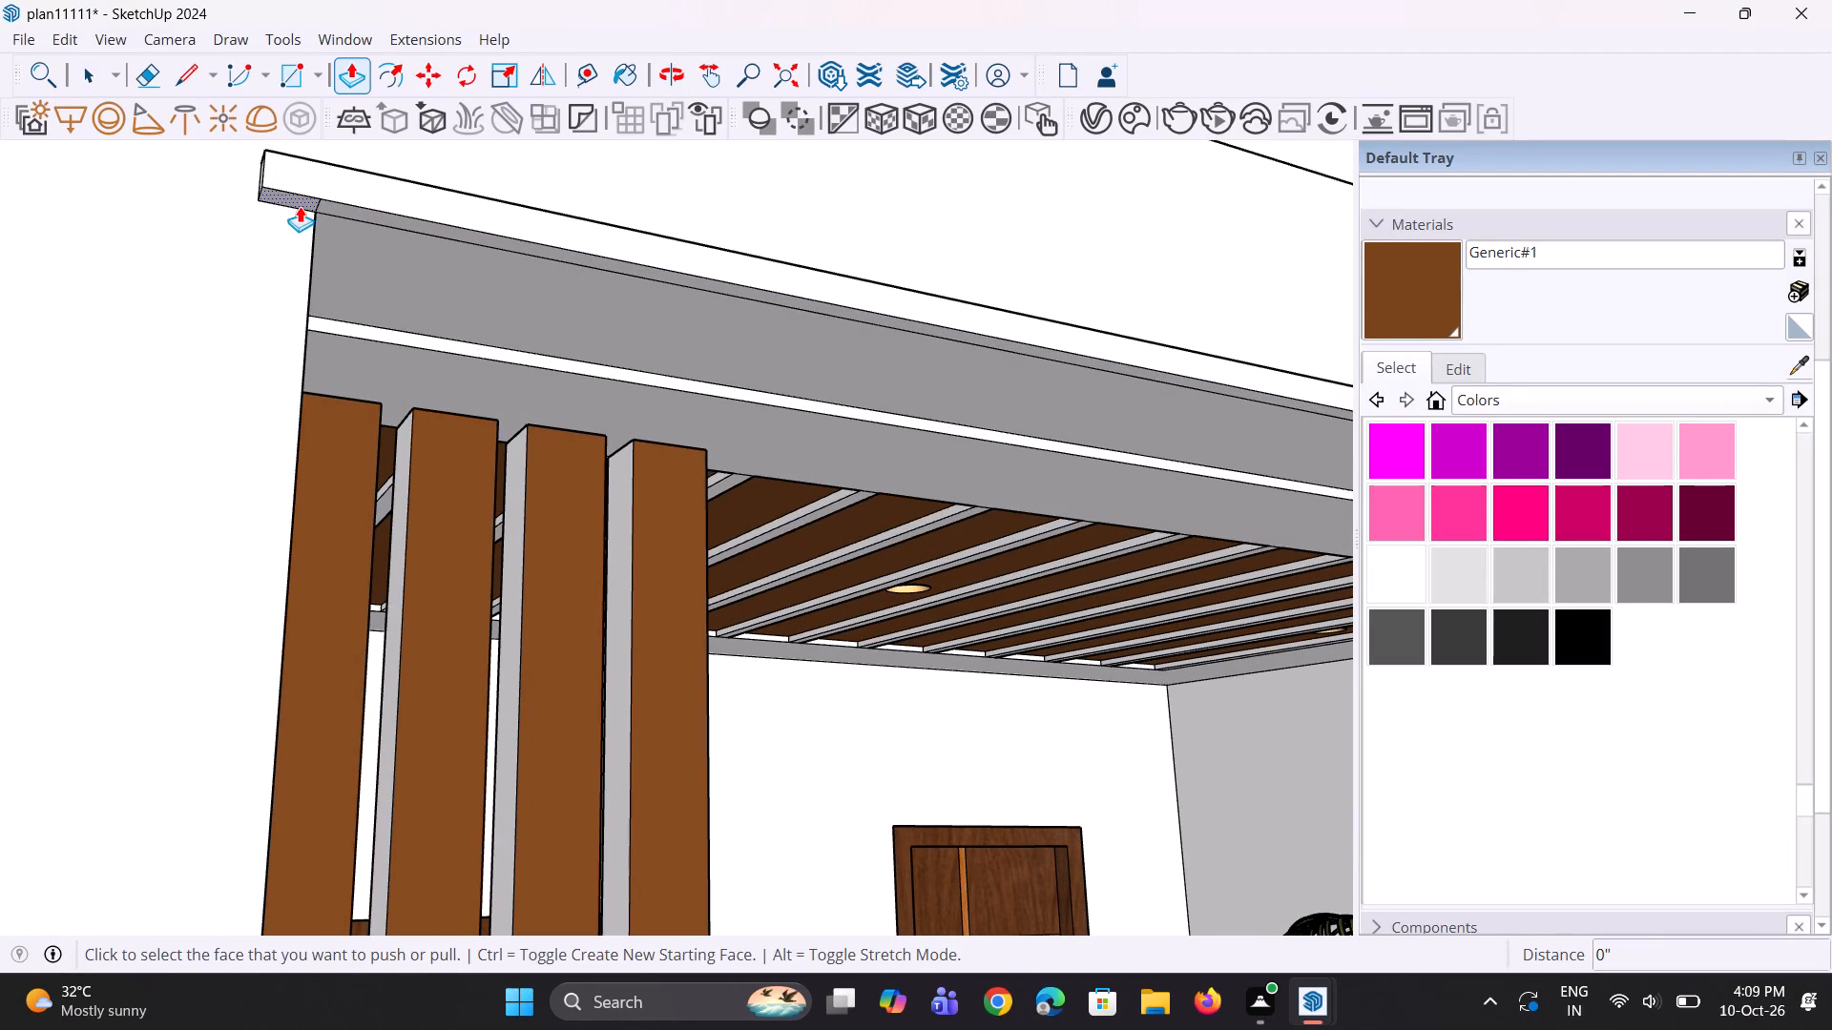
left_click(296, 206)
scroll(263, 328, "down", 4)
left_click(263, 328)
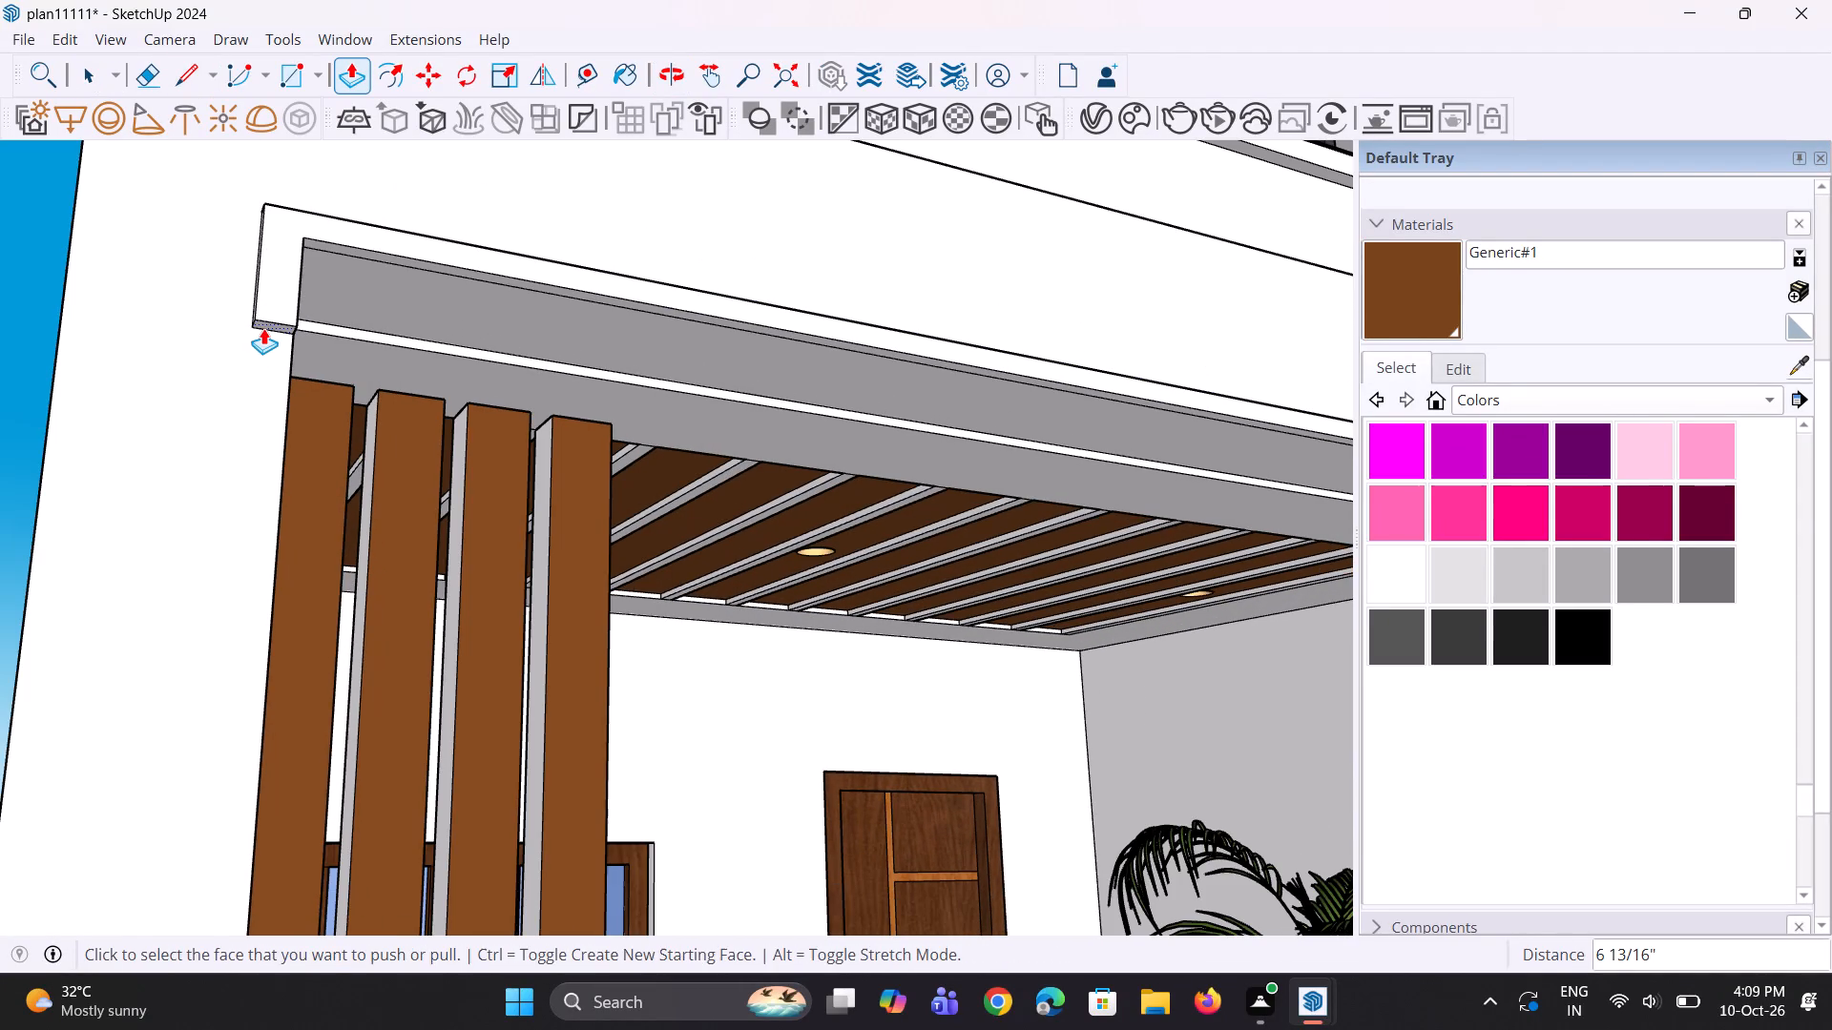
Push the outer side face of the projecting band's downturned left end slightly inward to narrow it.
middle_click_drag(221, 328, 268, 356)
scroll(303, 290, "up", 5)
left_click(318, 282)
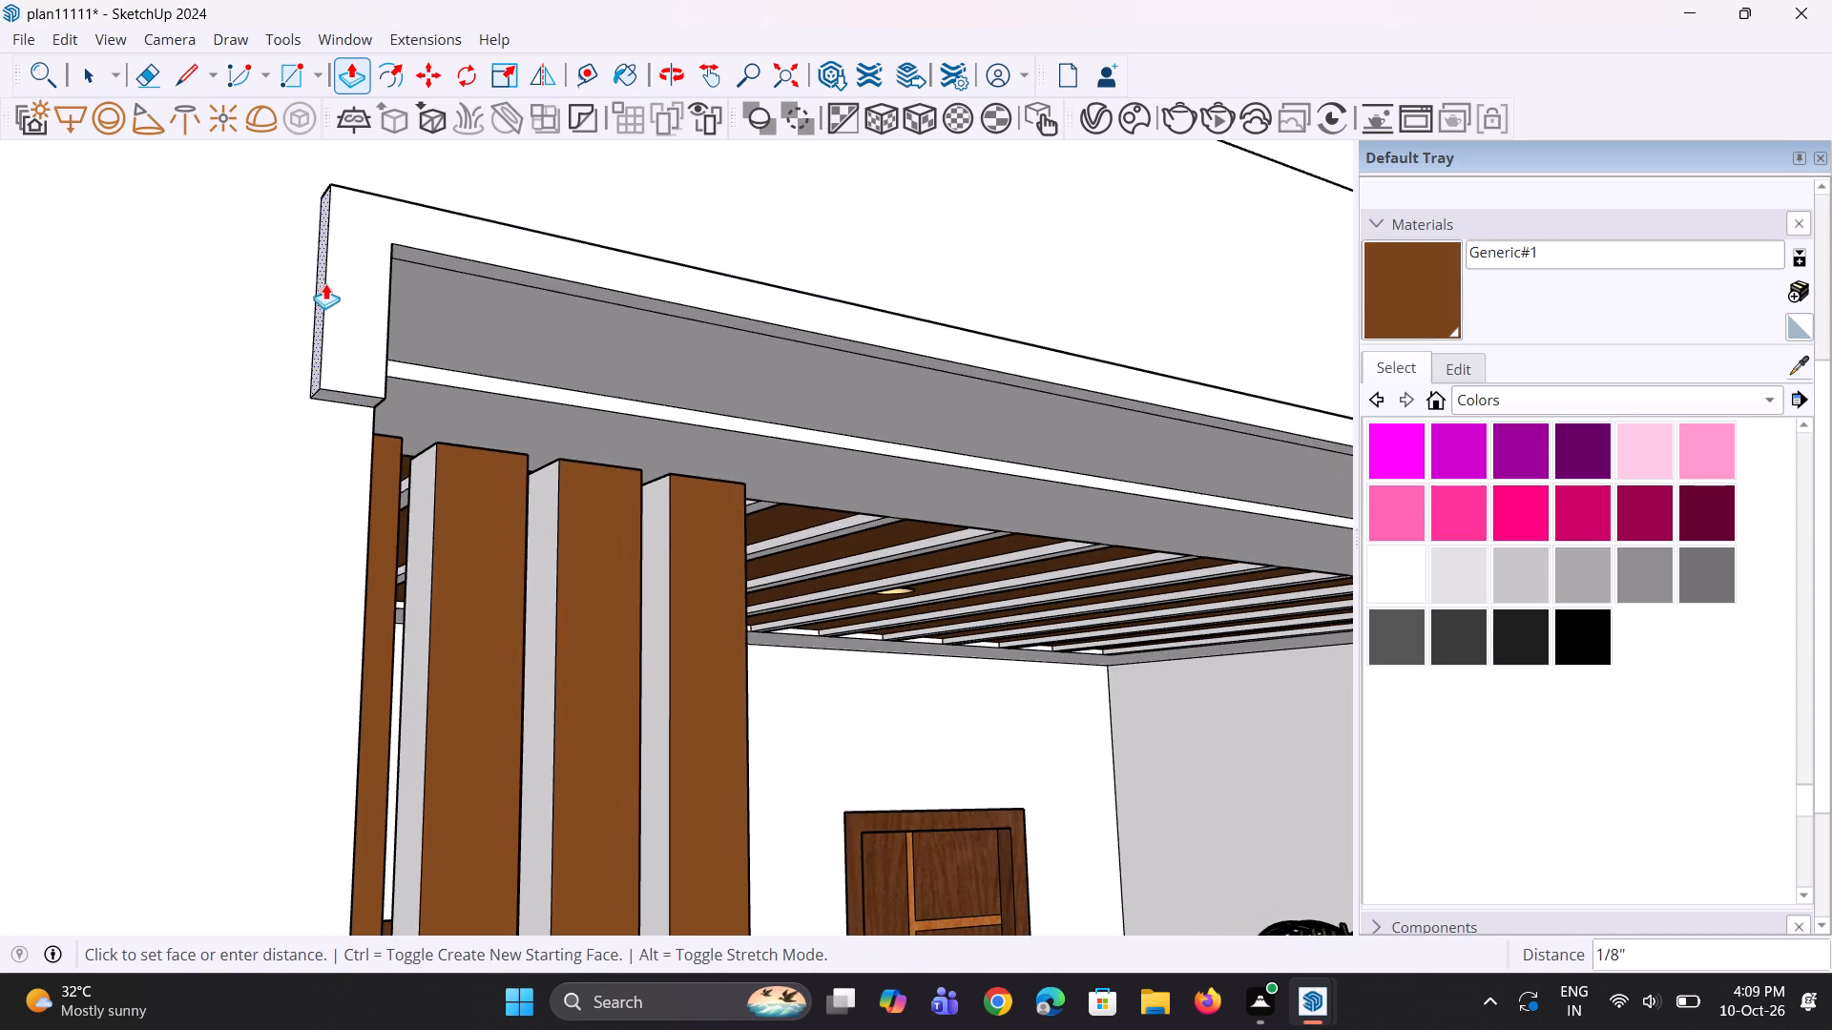
left_click(340, 294)
Pull the downturned end's underside down the facade, about 33' 8", to just below the lowest left balcony opening.
middle_click_drag(335, 364, 319, 268)
scroll(325, 310, "up", 1)
left_click(343, 287)
scroll(278, 514, "down", 9)
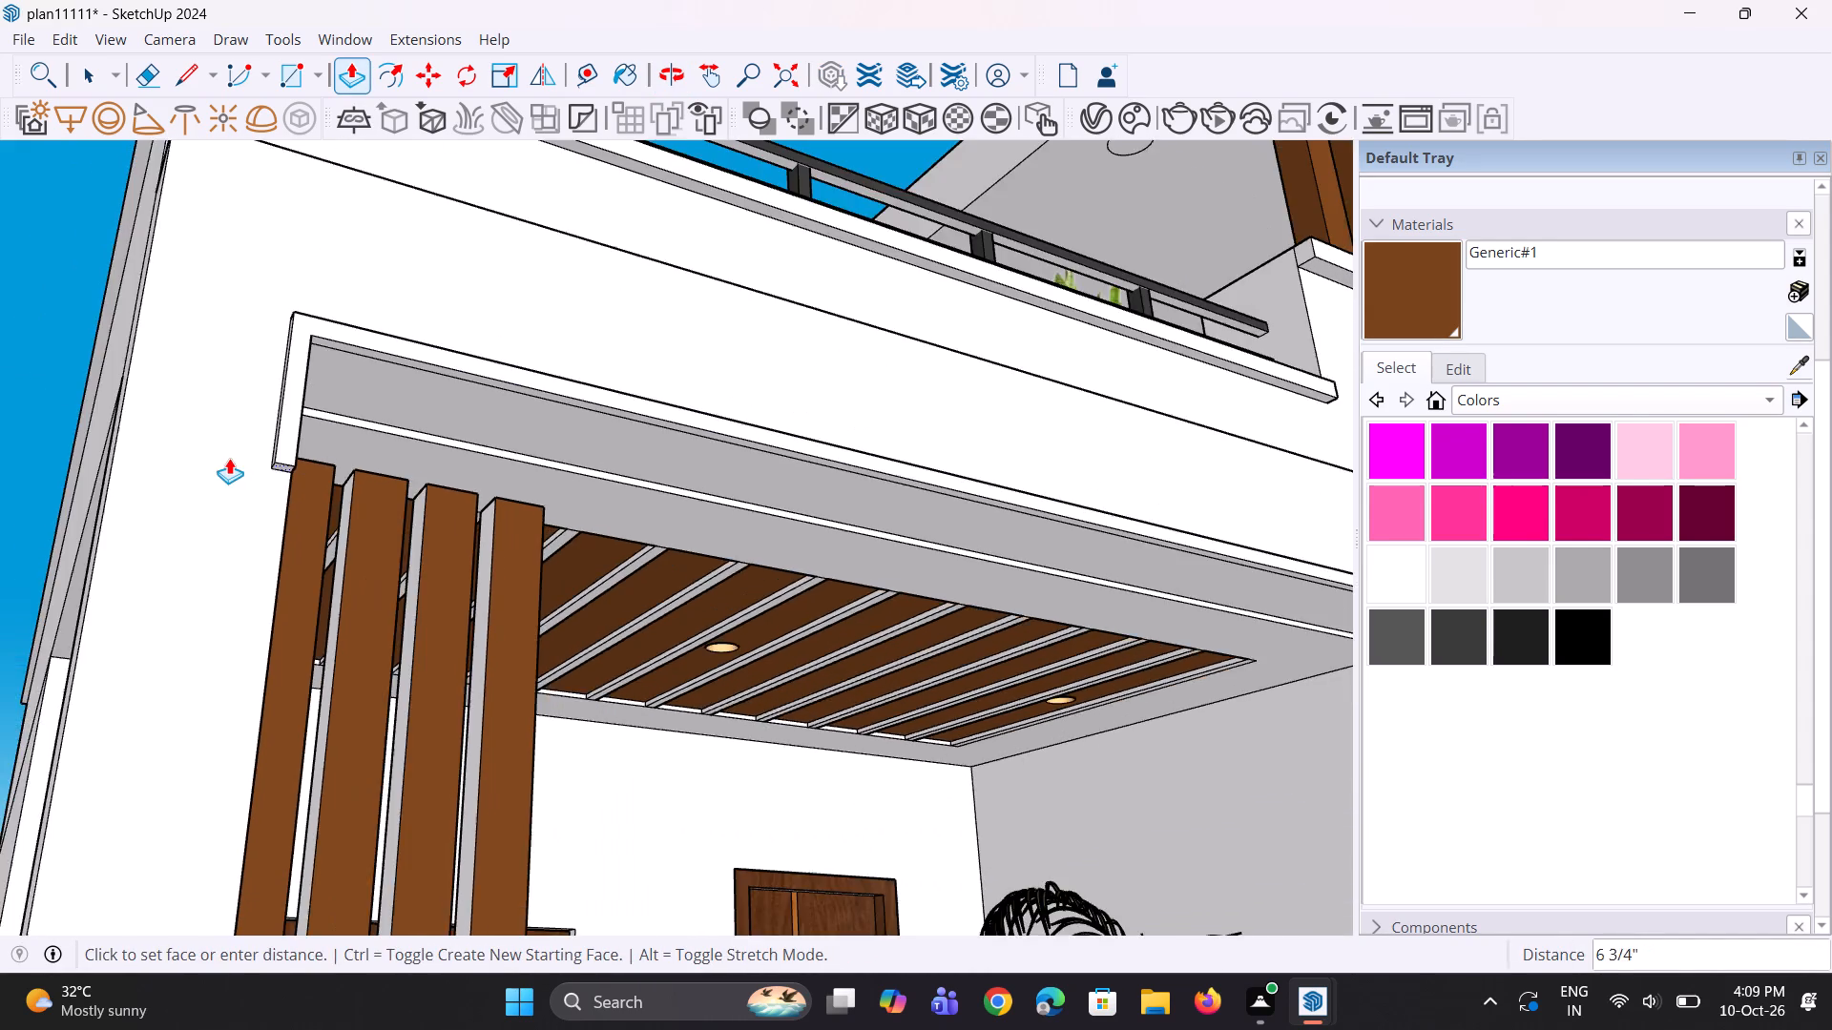
scroll(229, 458, "down", 20)
scroll(229, 458, "down", 7)
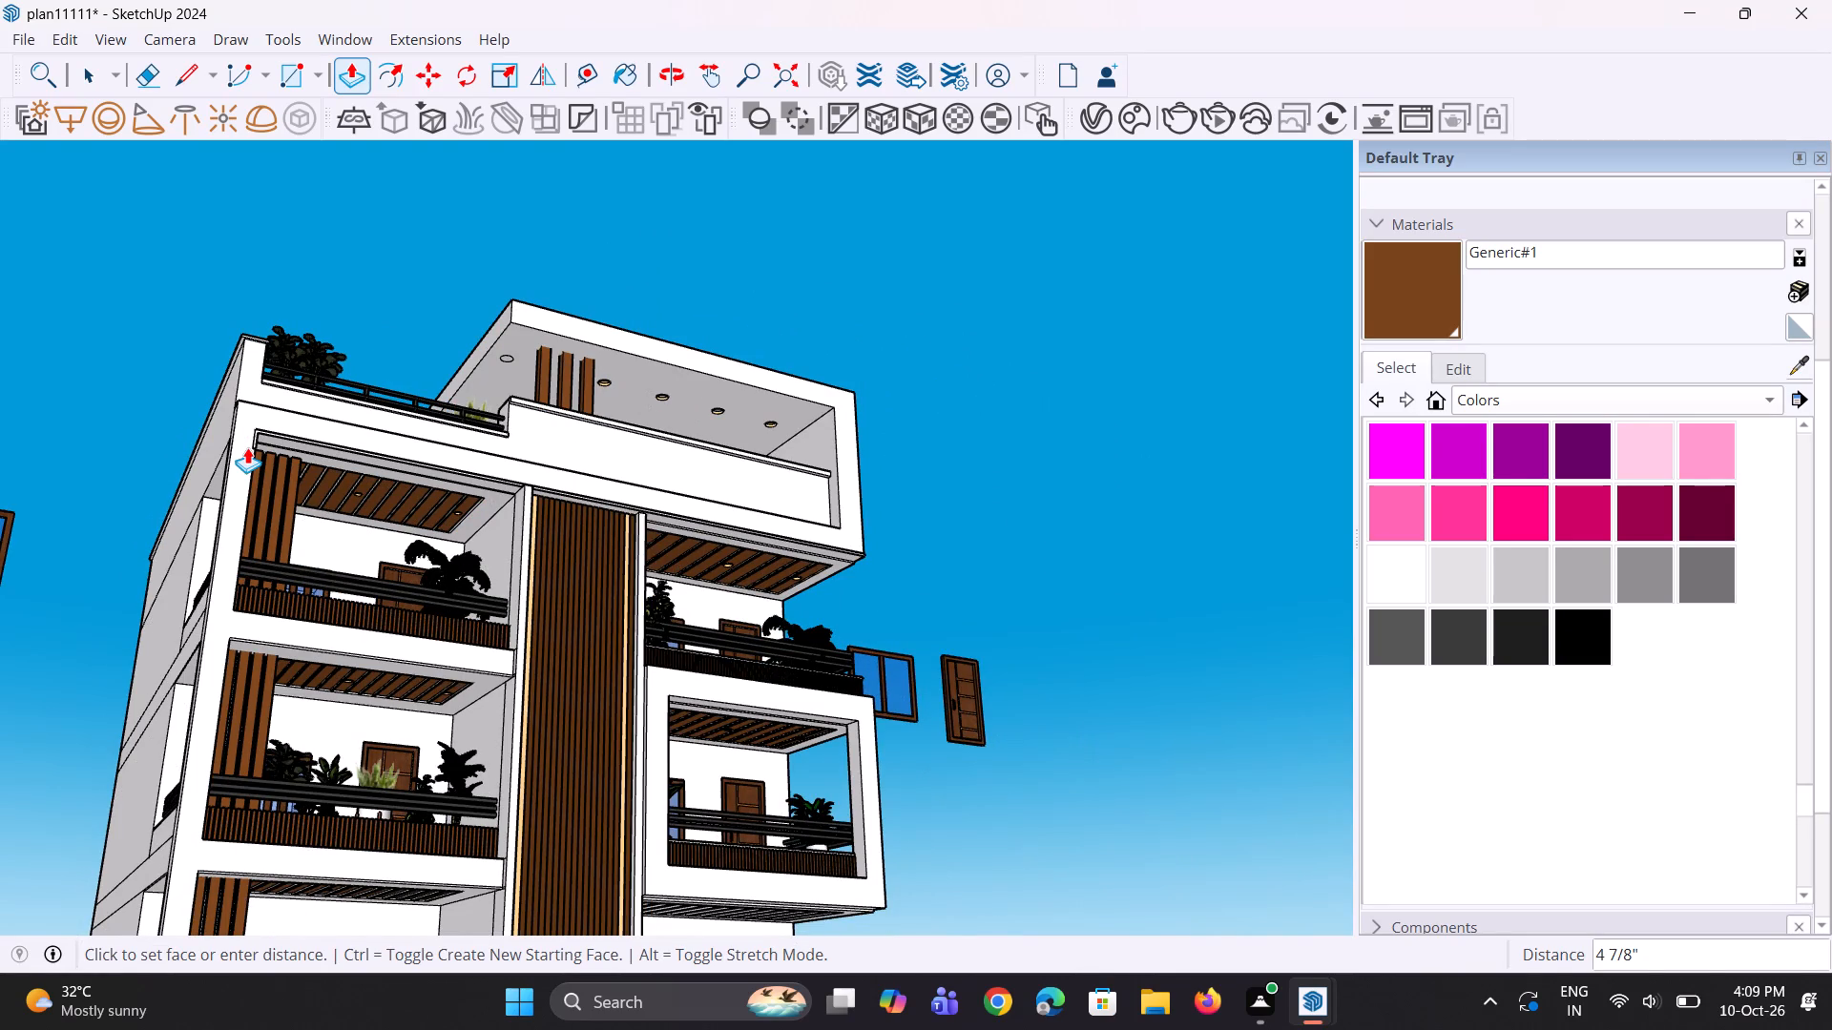
scroll(237, 454, "down", 7)
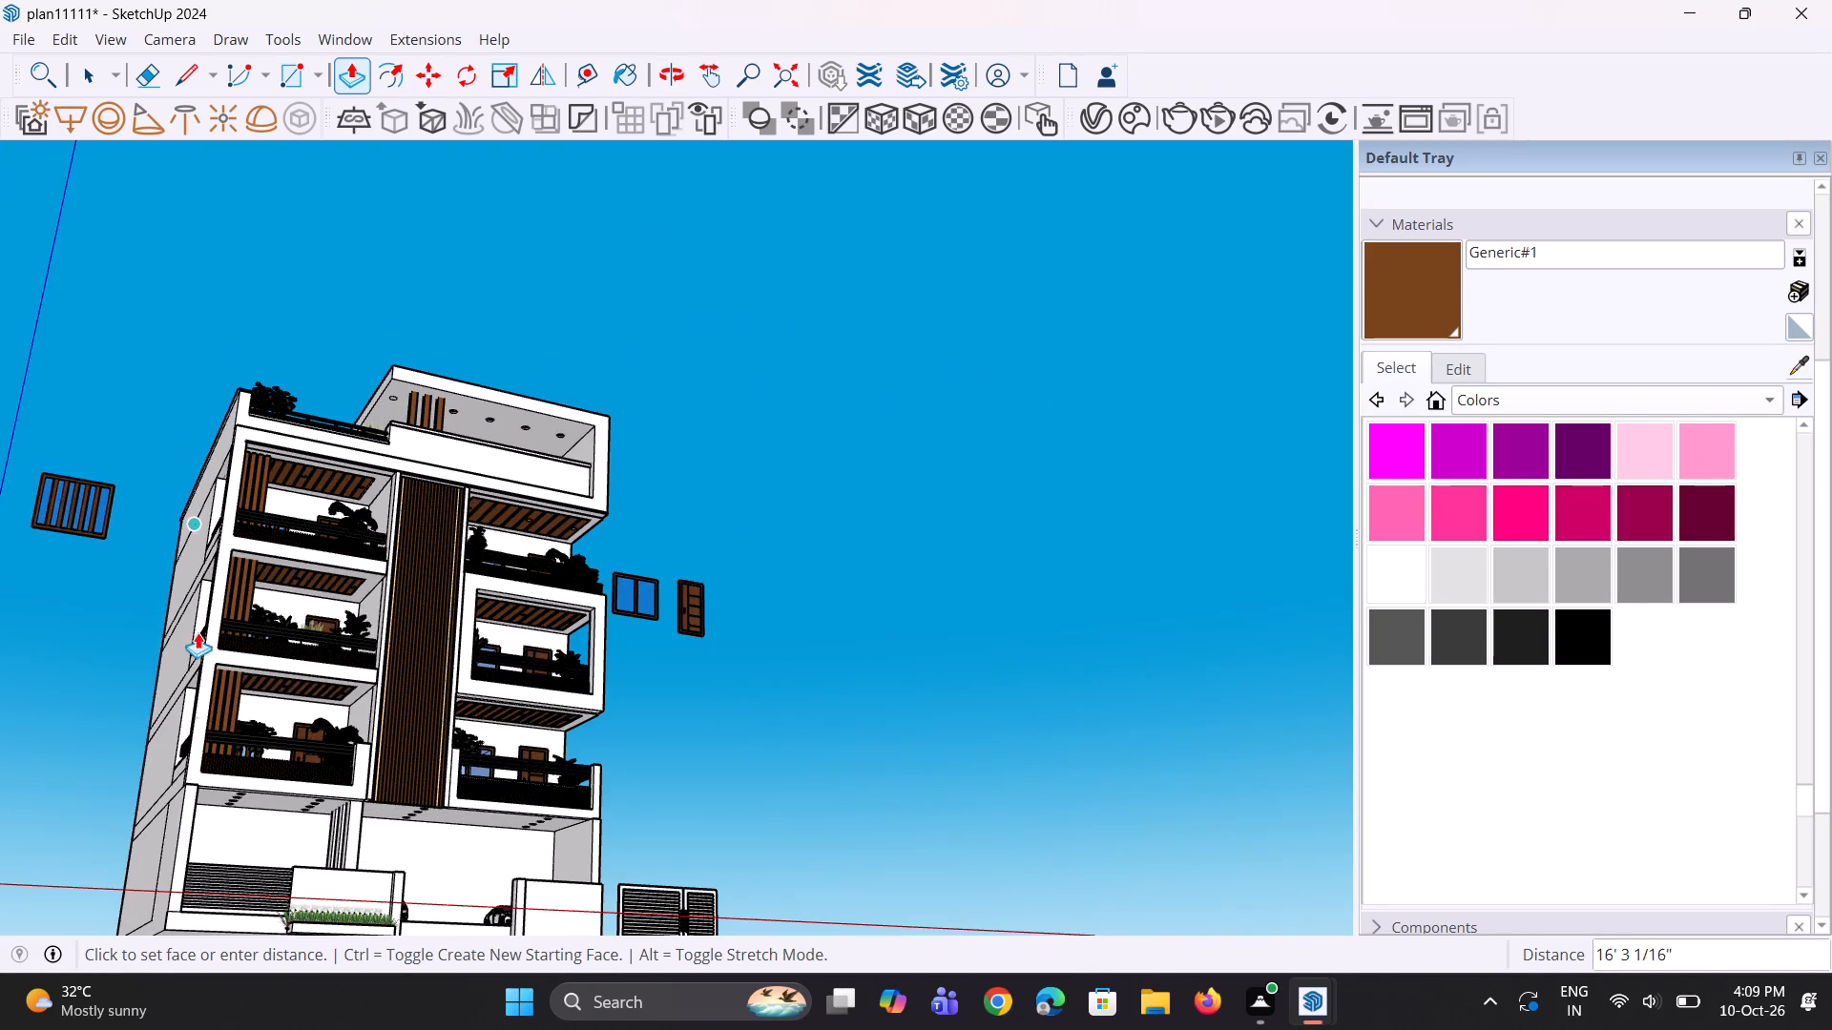
scroll(199, 741, "up", 6)
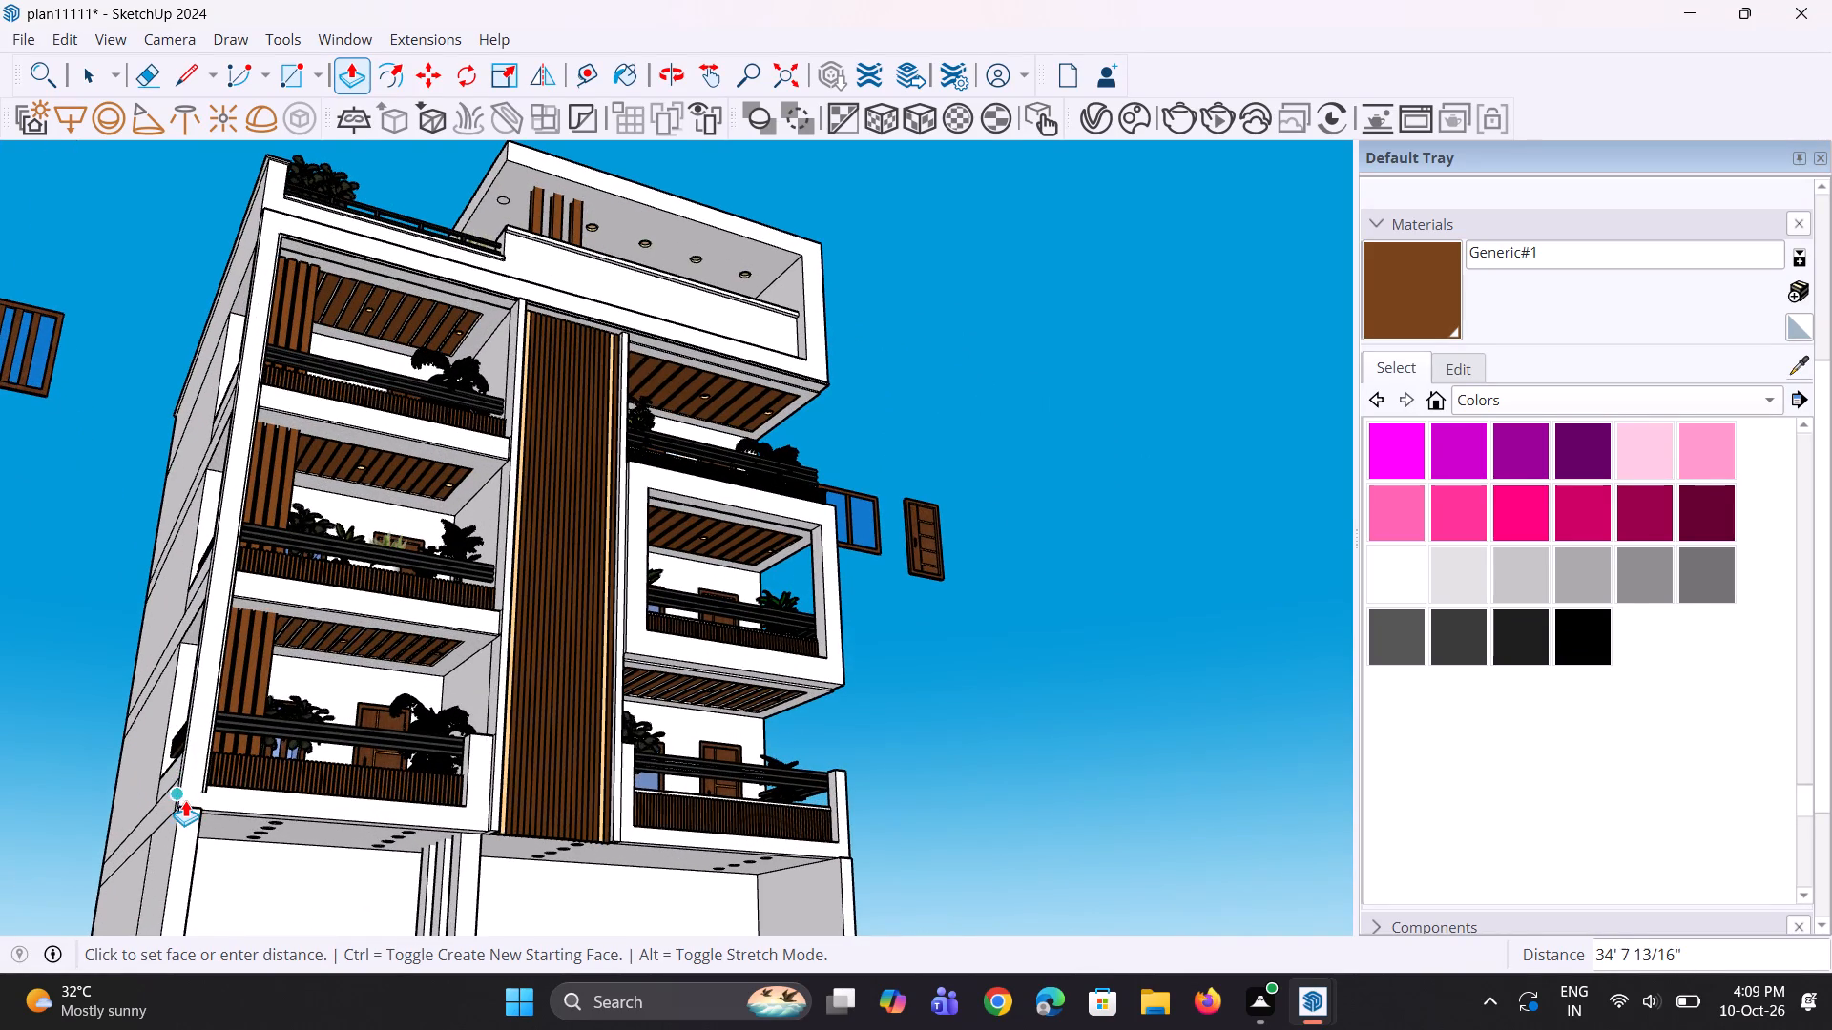
scroll(186, 801, "up", 9)
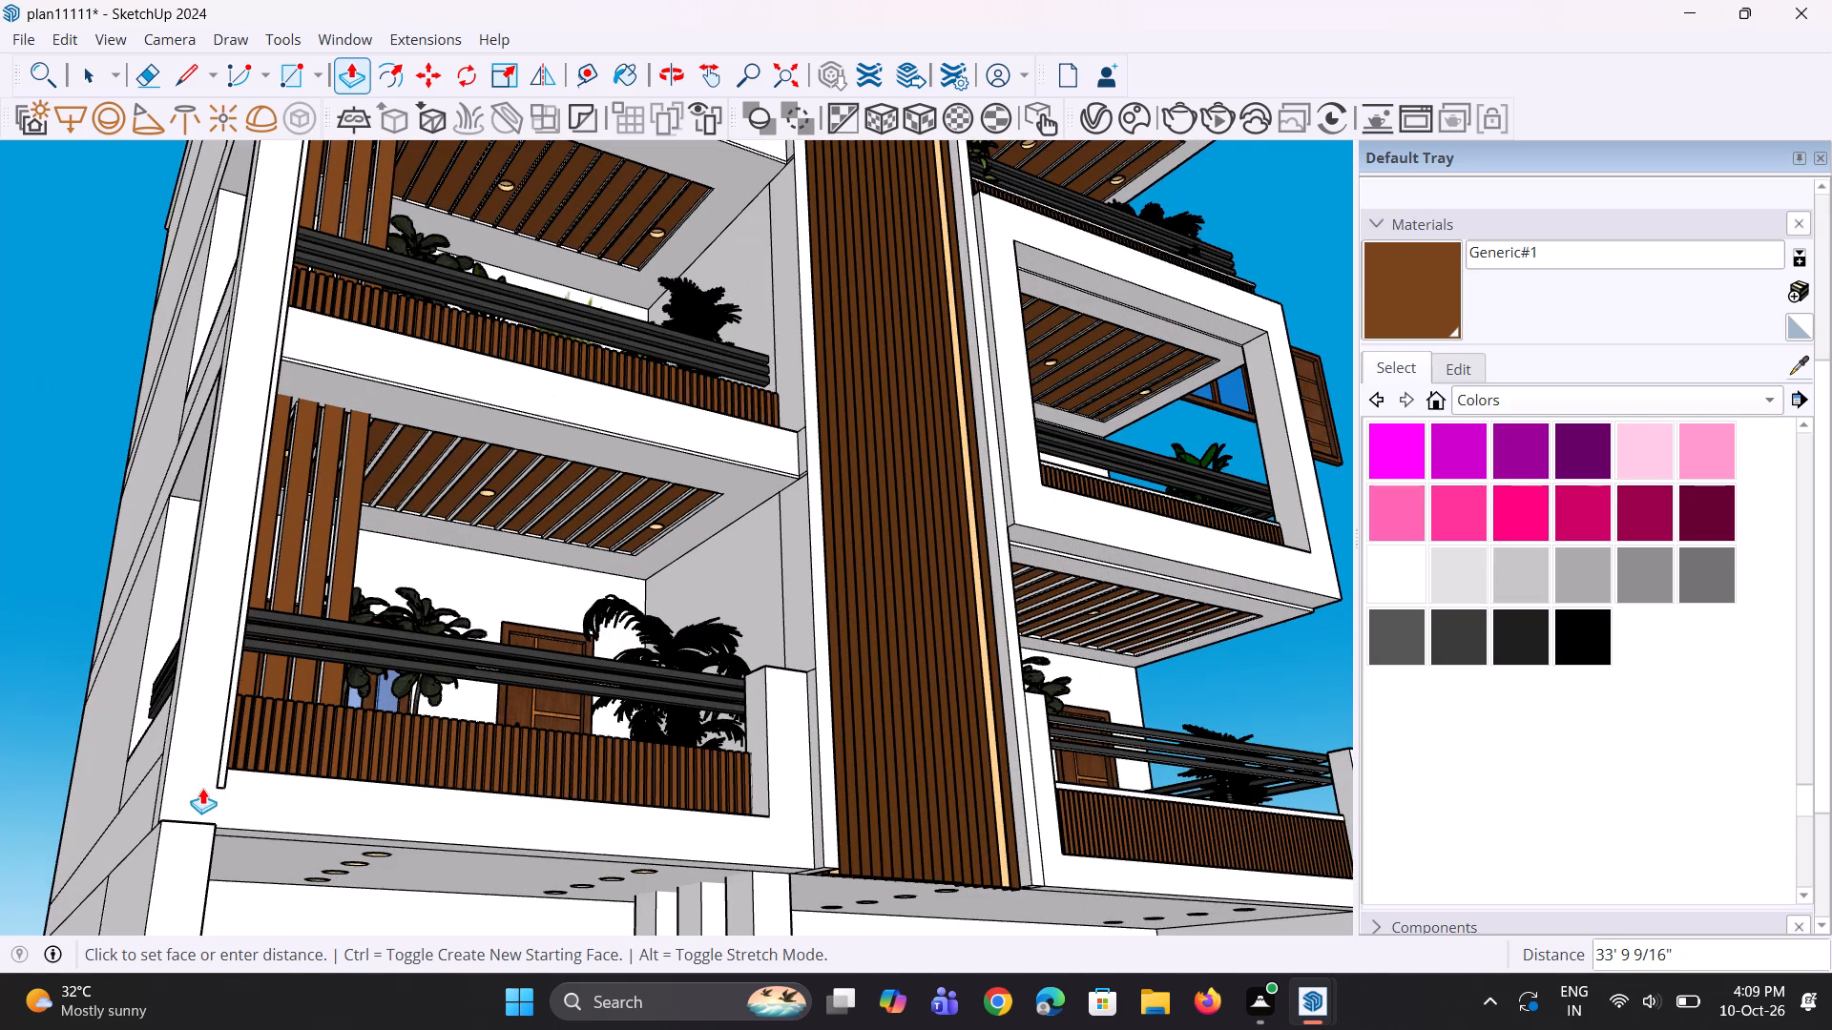
middle_click(202, 788)
middle_click_drag(271, 797, 12, 782)
scroll(116, 873, "up", 3)
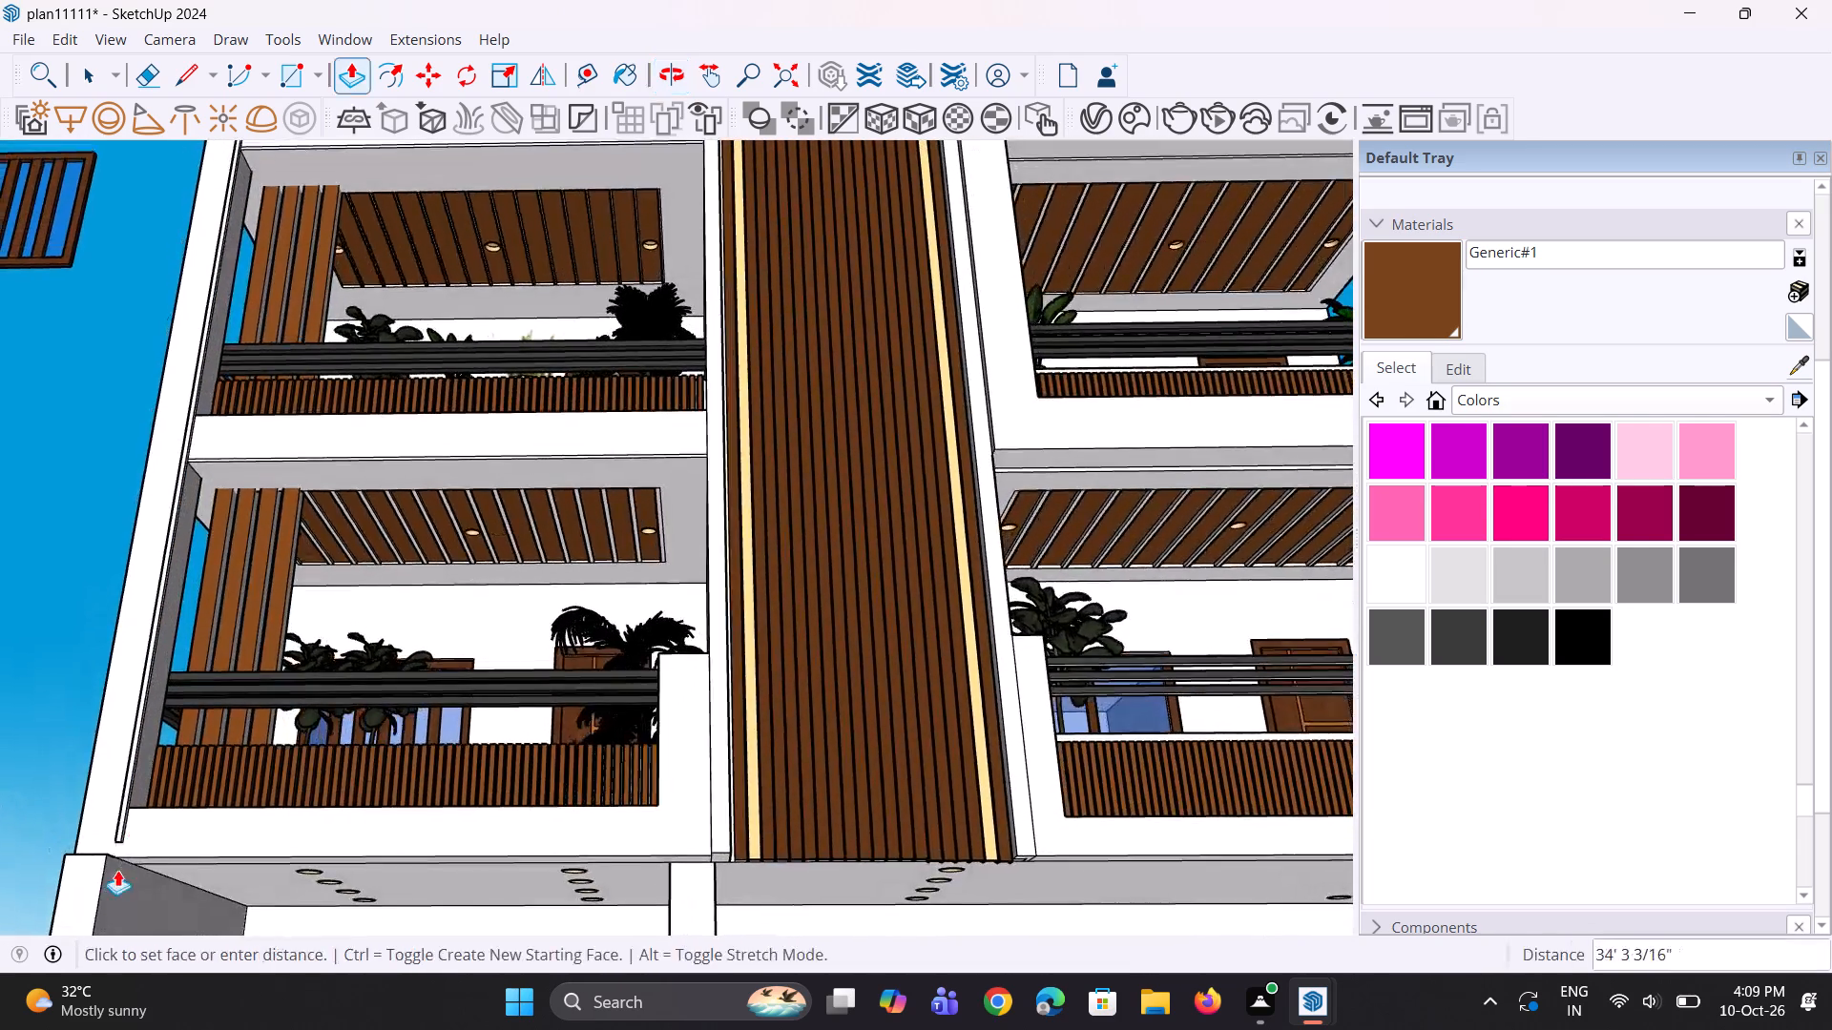
scroll(117, 870, "up", 1)
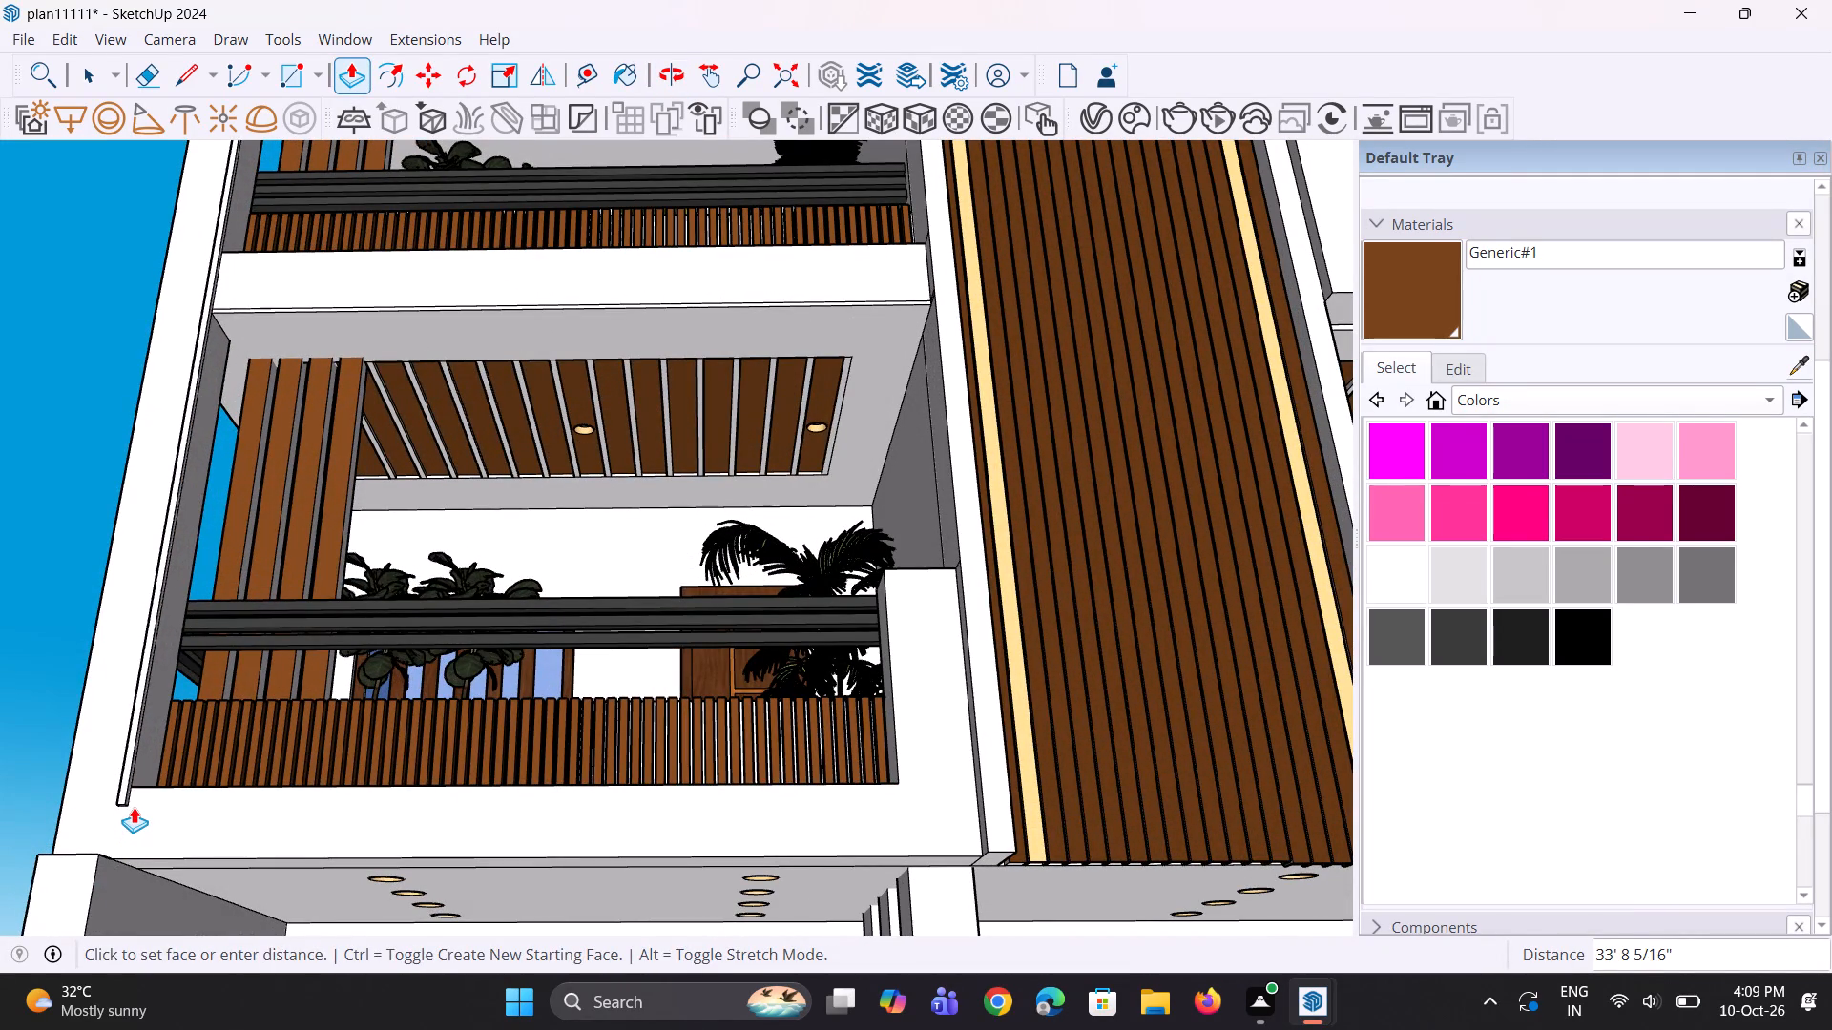
left_click(135, 805)
Shorten the vertical trim strip's bottom end by about 1 5/16" below the lowest balcony opening.
middle_click_drag(143, 801, 39, 829)
scroll(135, 808, "up", 1)
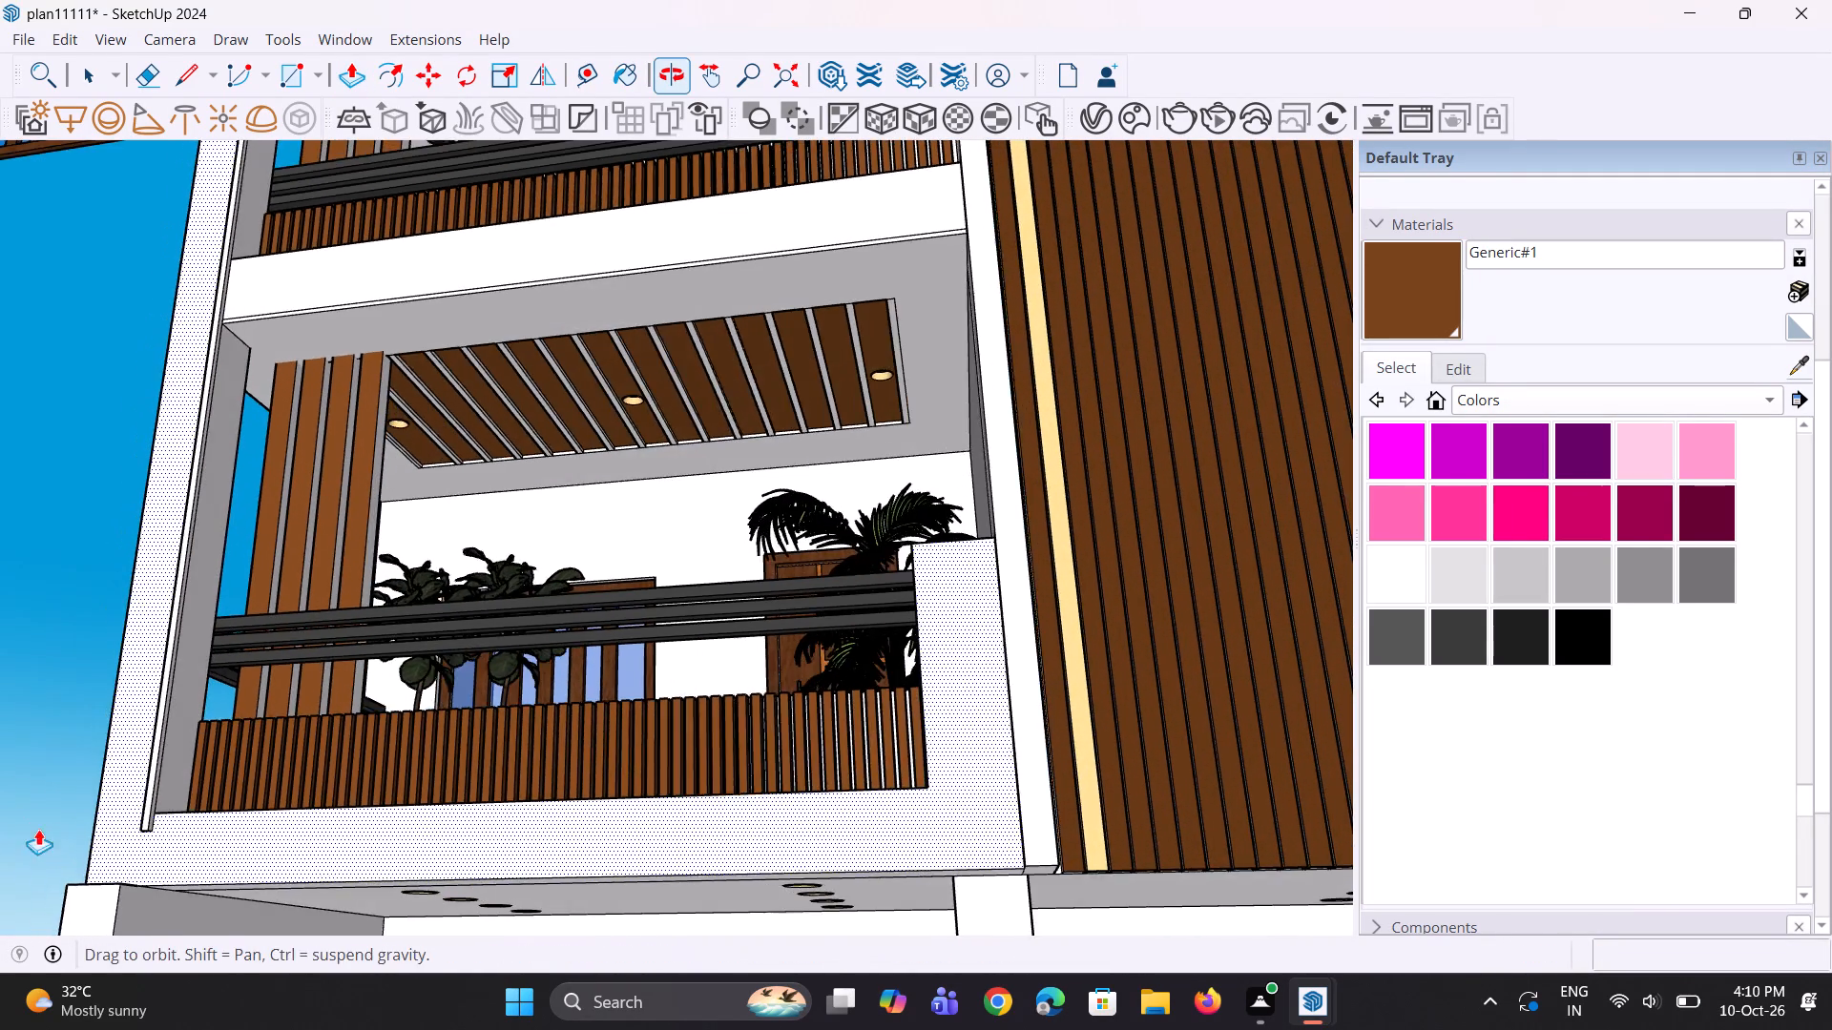
scroll(83, 834, "up", 7)
scroll(231, 831, "up", 5)
middle_click_drag(198, 843, 213, 822)
scroll(193, 834, "up", 3)
left_click(190, 835)
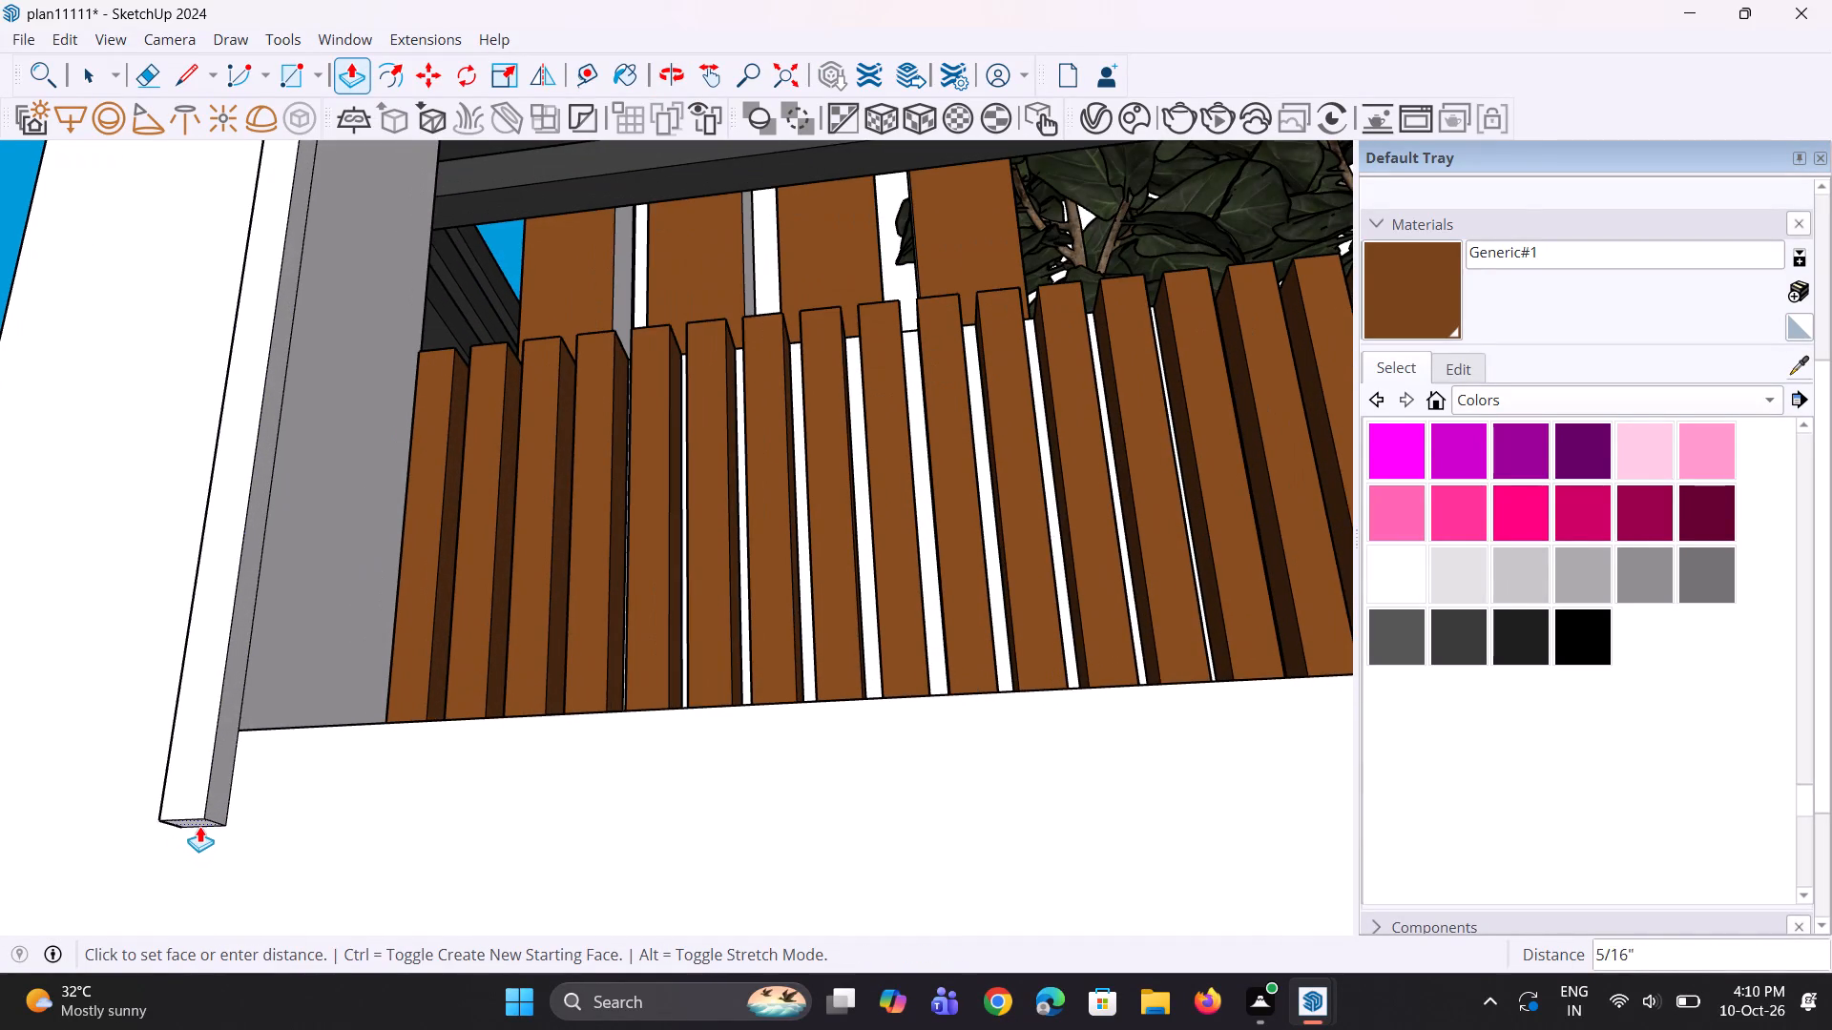
left_click(211, 800)
Divide the strip's inner side with a 1 1/2" line at the opening's lower corner and pull the lower piece about 7 7/16" sideways.
key("l")
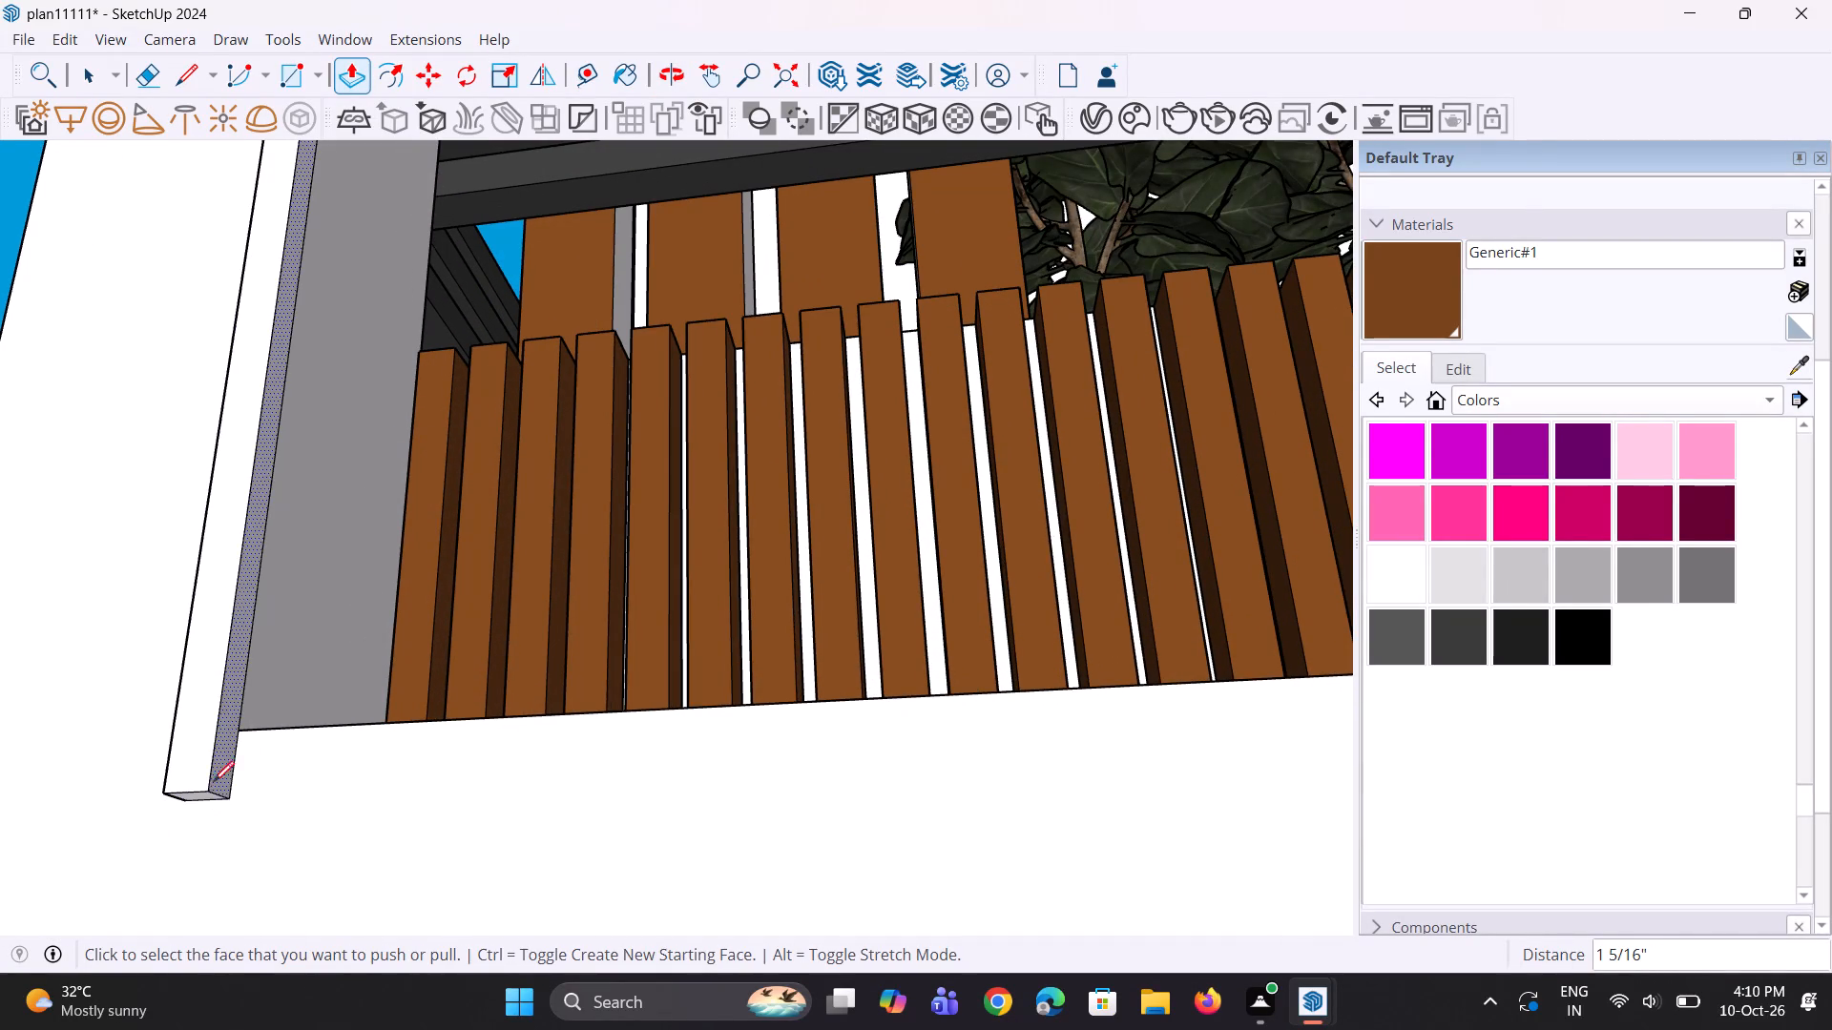
scroll(237, 732, "up", 2)
left_click(238, 731)
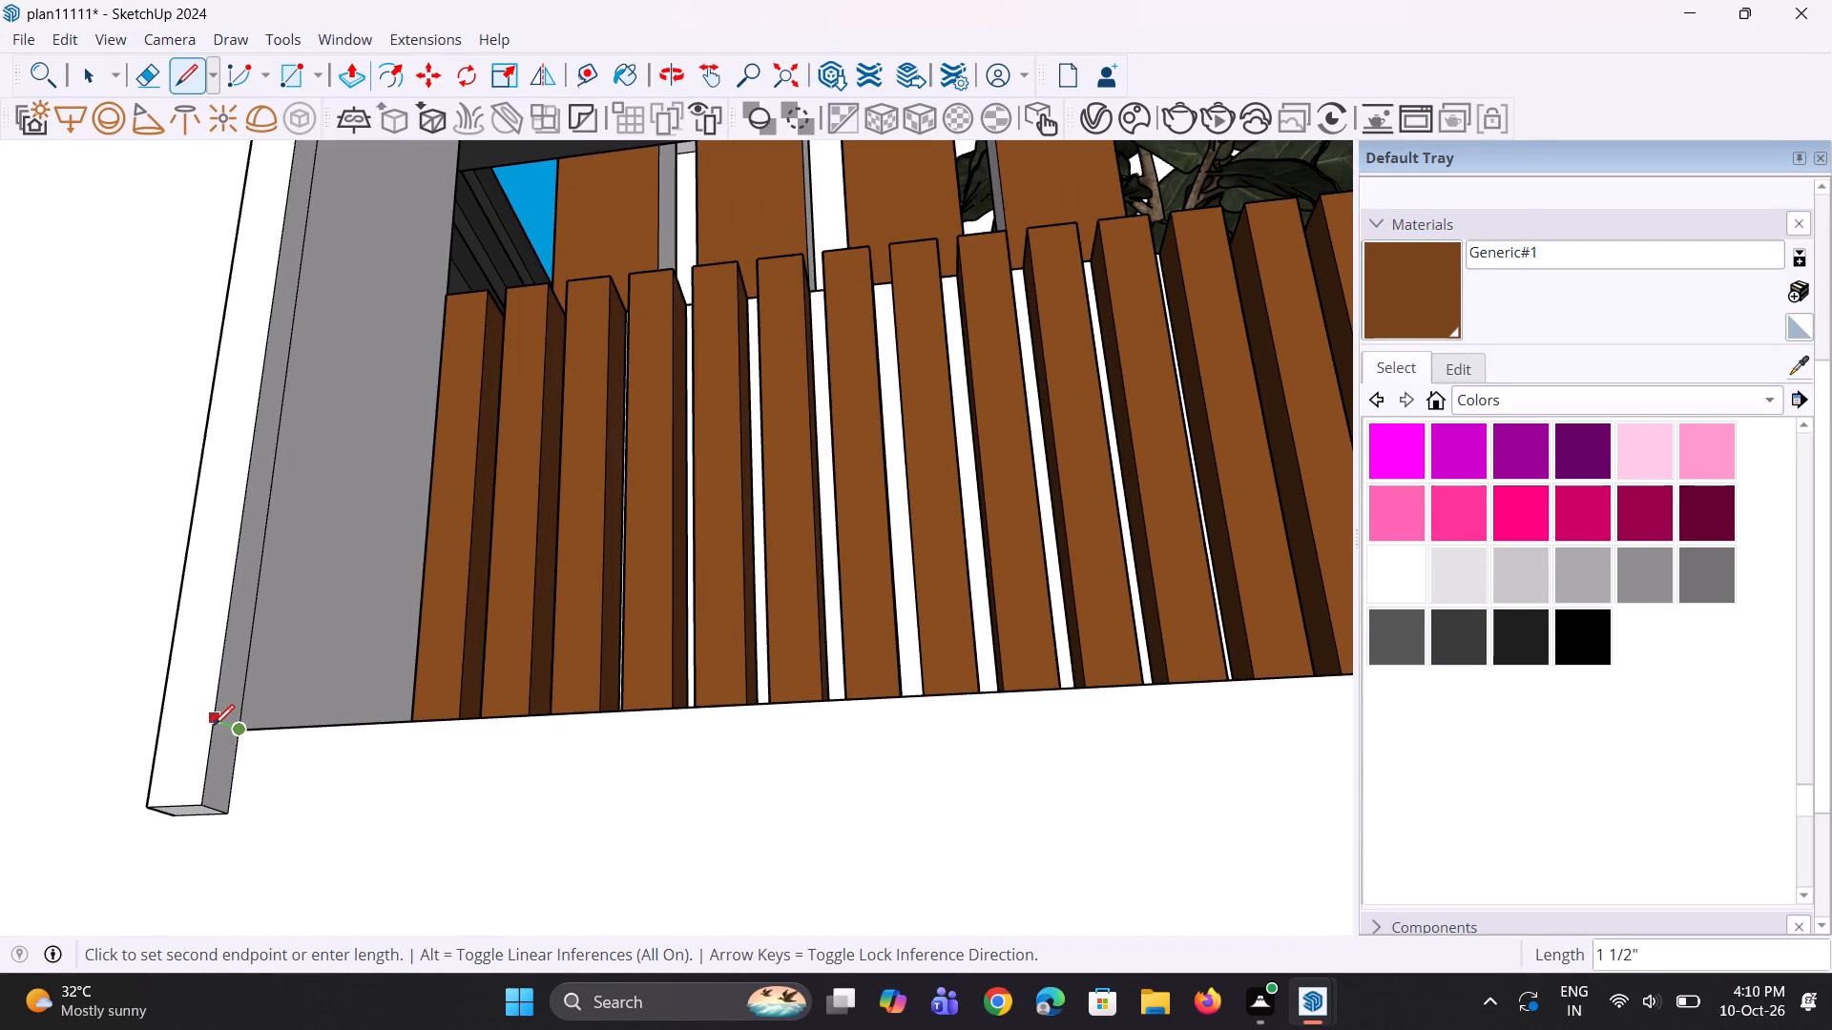
left_click(213, 726)
key("p")
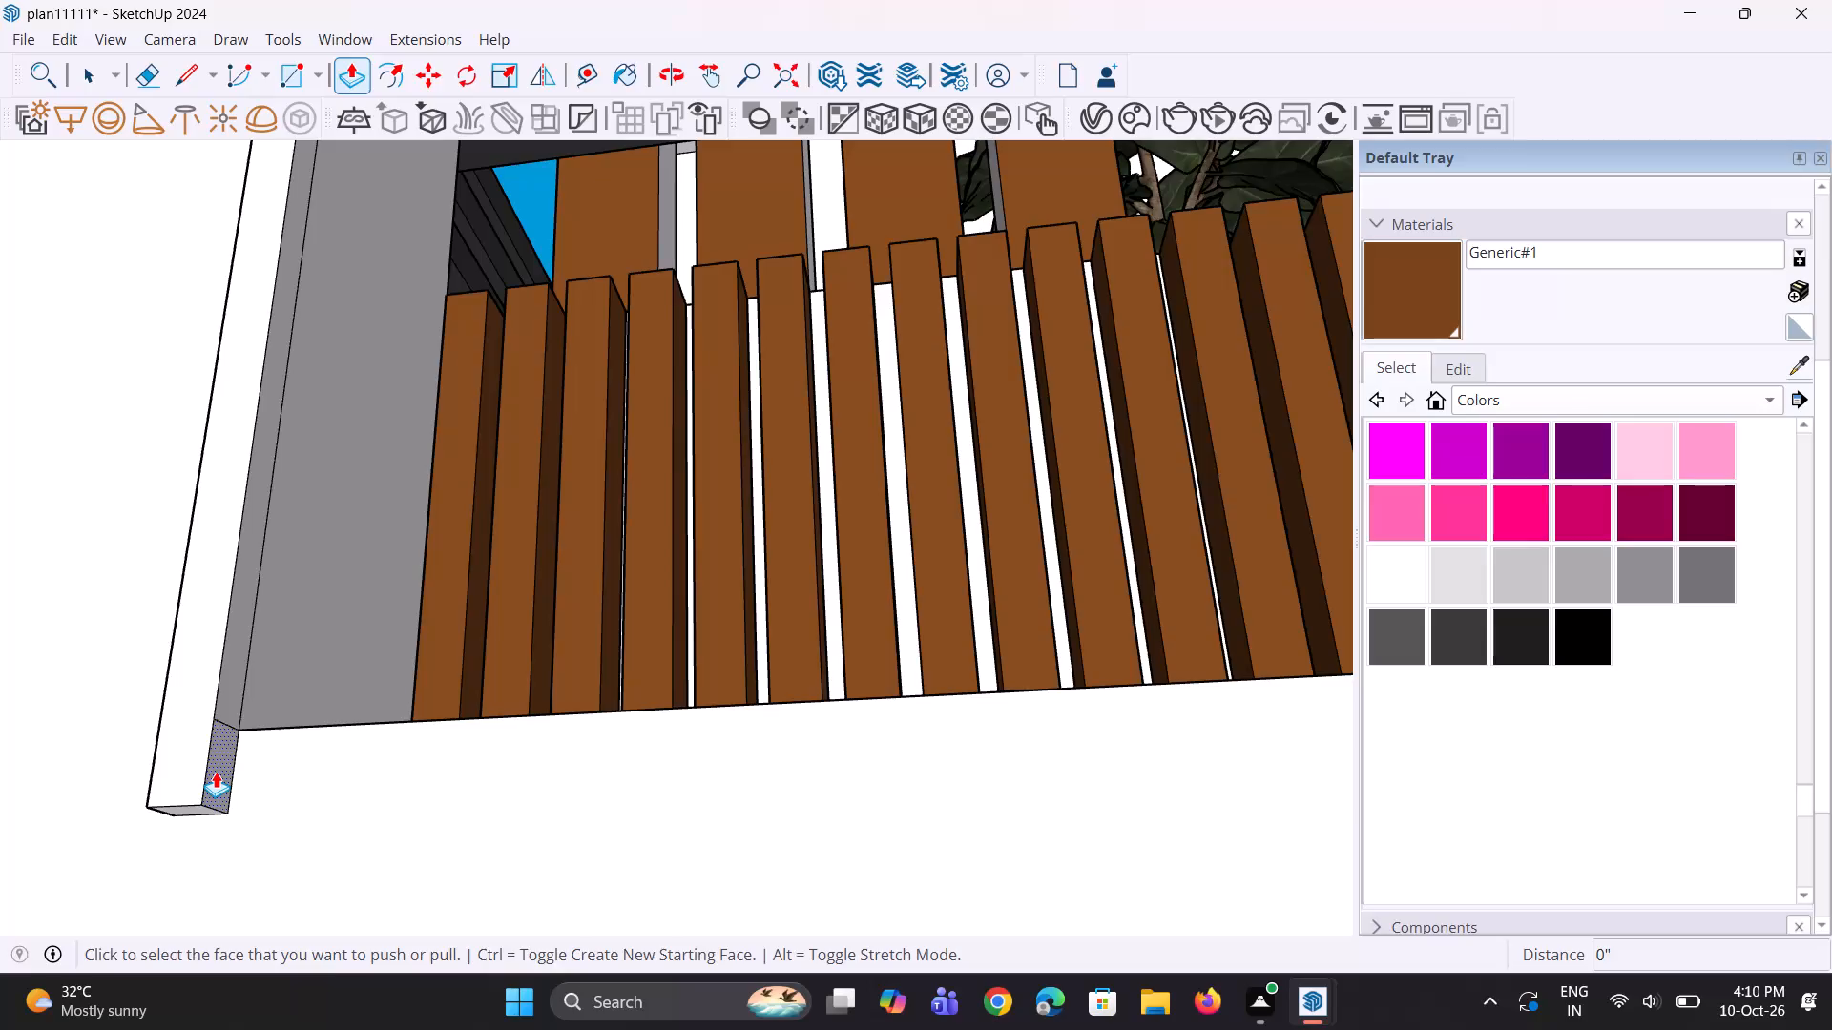
left_click(216, 772)
scroll(265, 772, "down", 11)
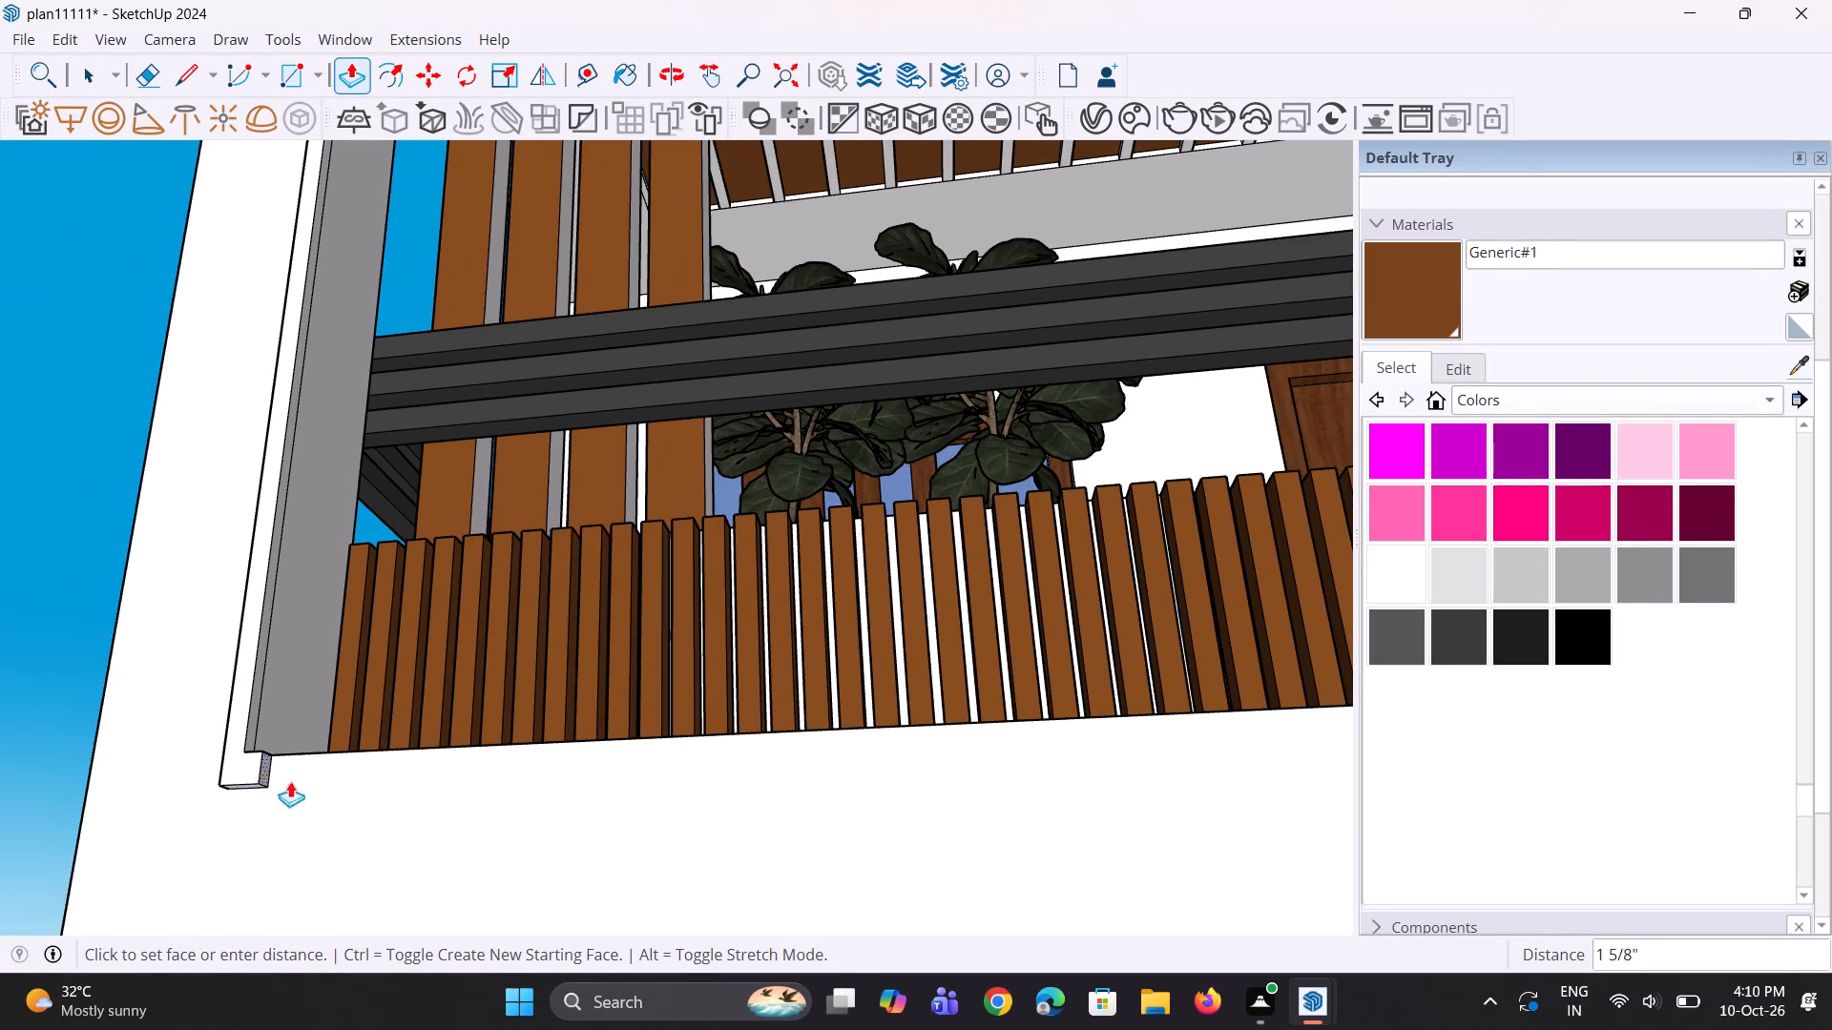
left_click(330, 794)
Push the underside of the new bottom trim piece up about 7/8" to thin it.
middle_click_drag(105, 840, 186, 746)
scroll(262, 725, "up", 3)
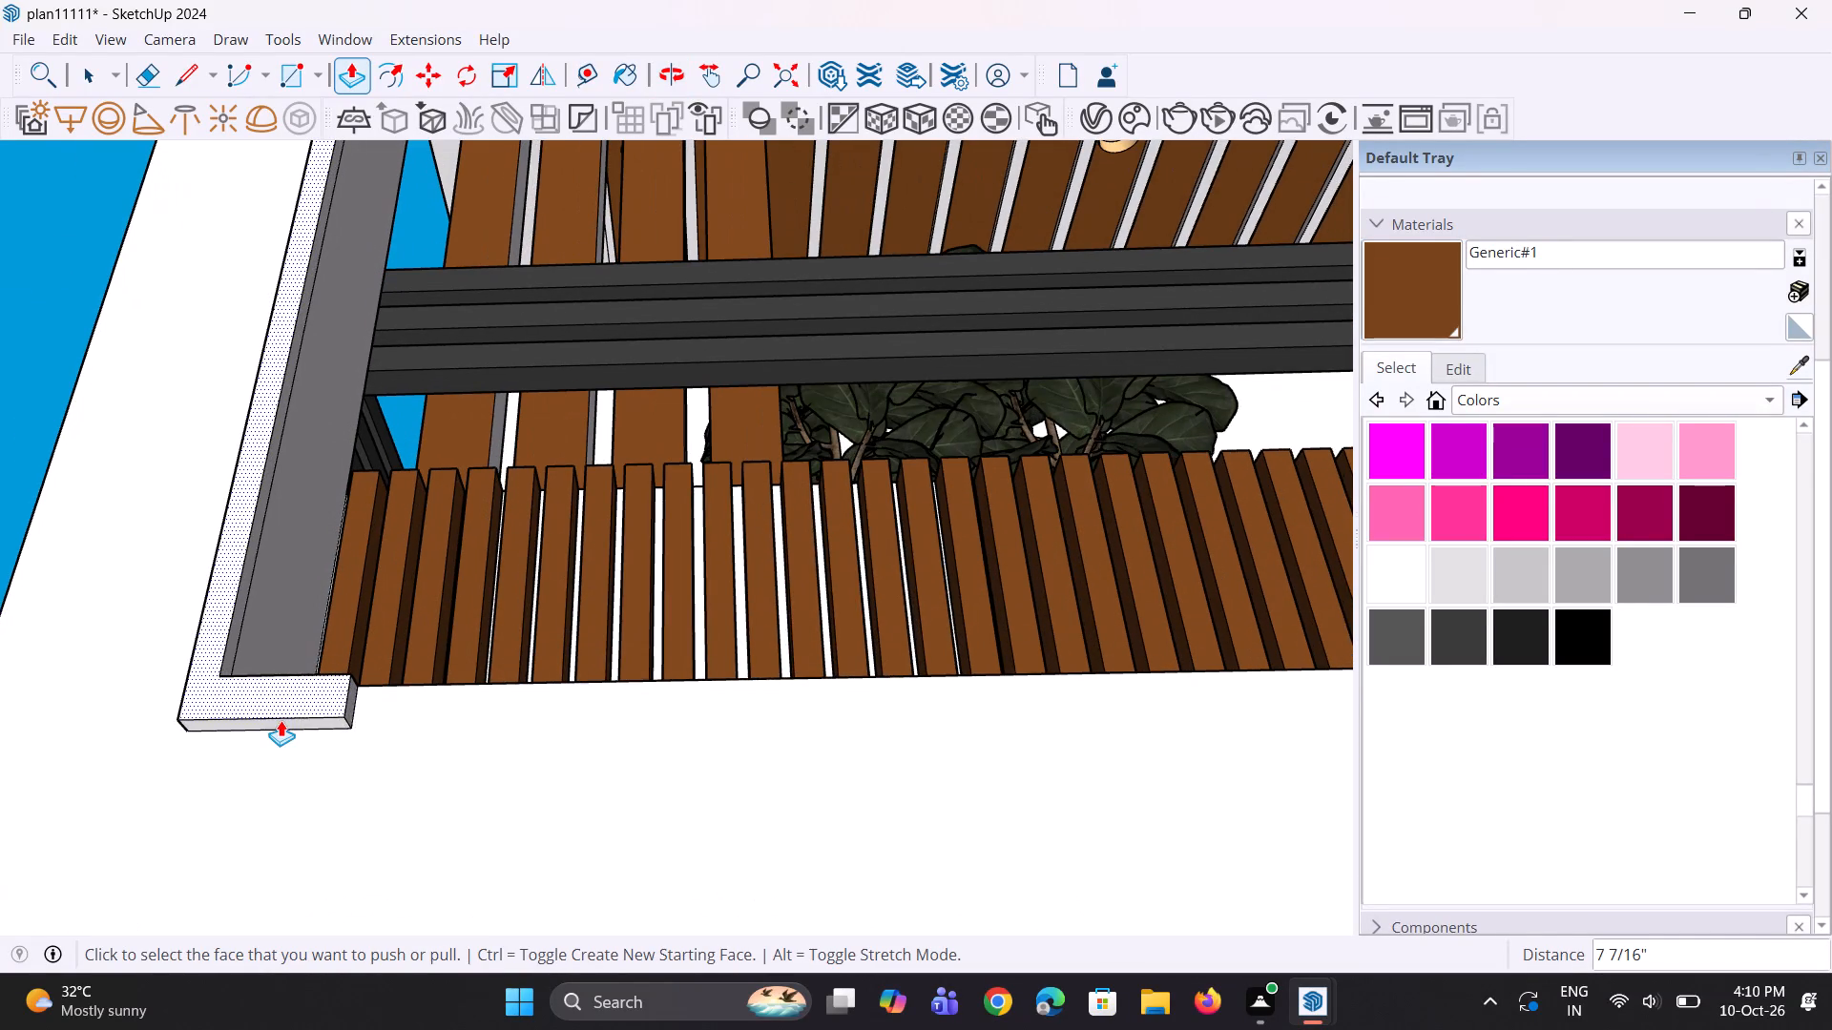
left_click(281, 728)
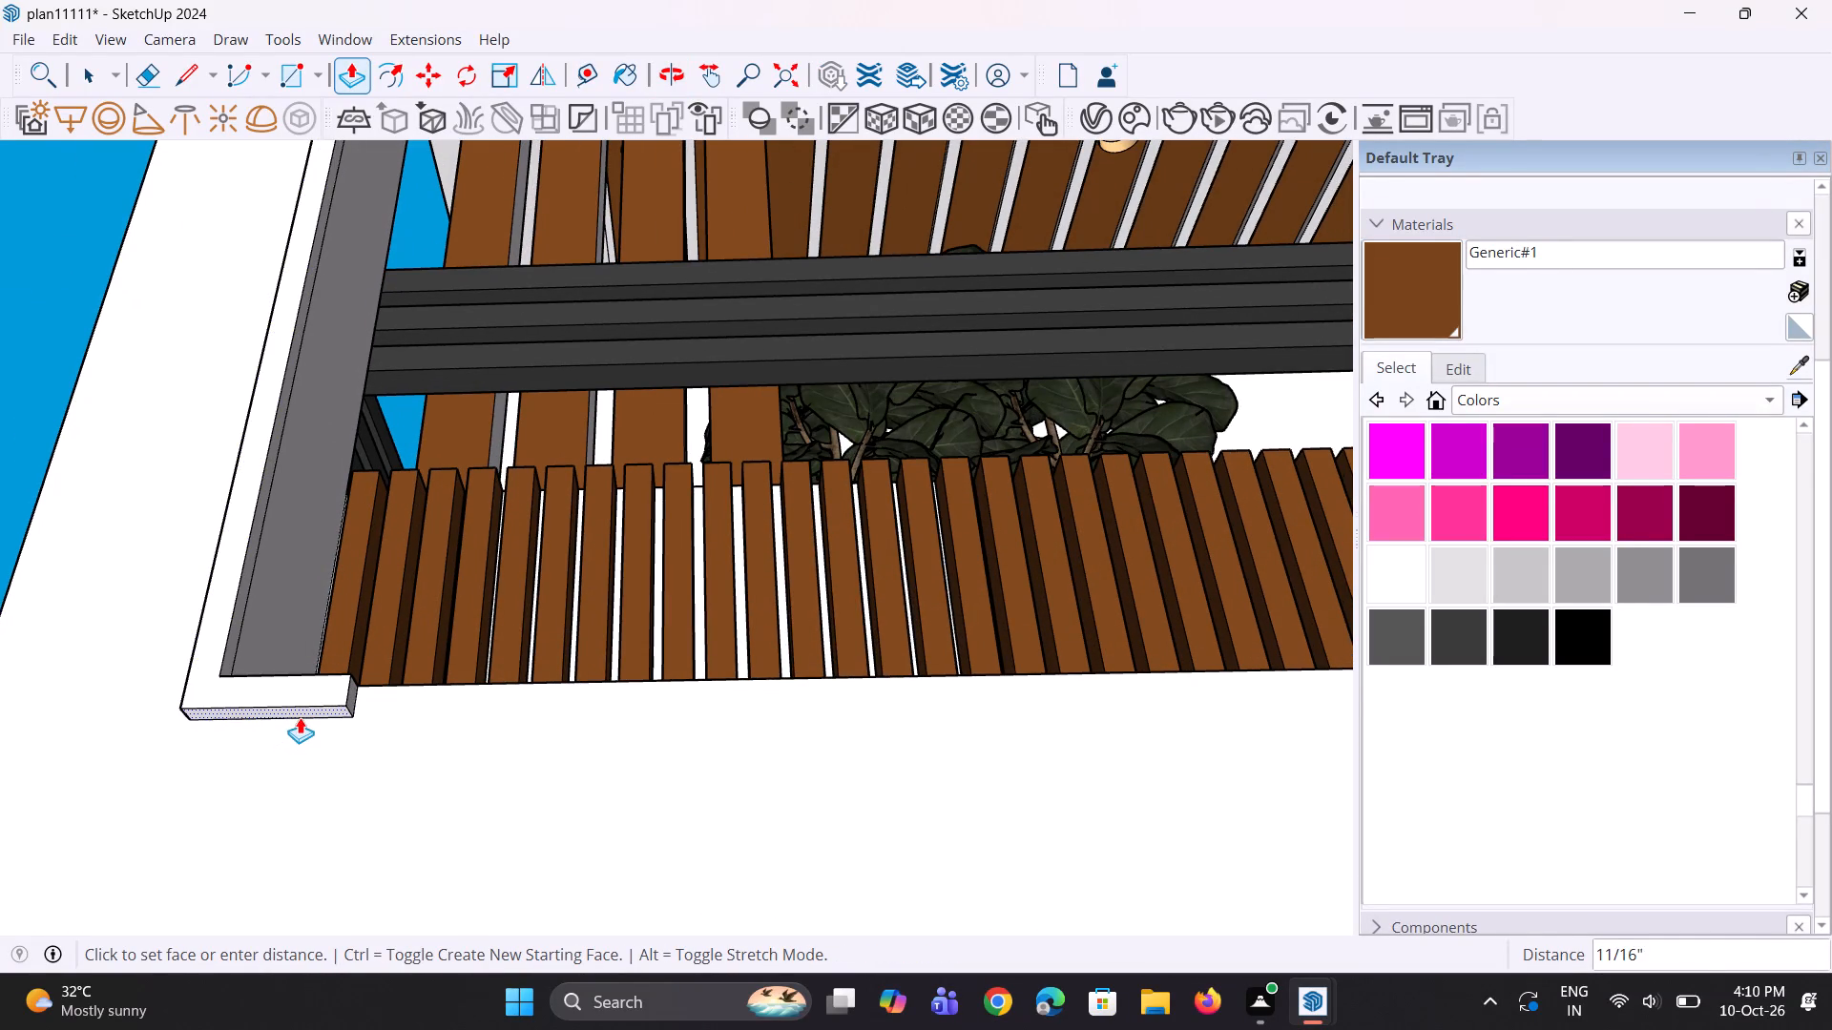
left_click(301, 716)
Extend the bottom trim's end face about 14' 11/16" along the lowest balcony, just past the opening's right corner.
middle_click_drag(303, 726, 168, 788)
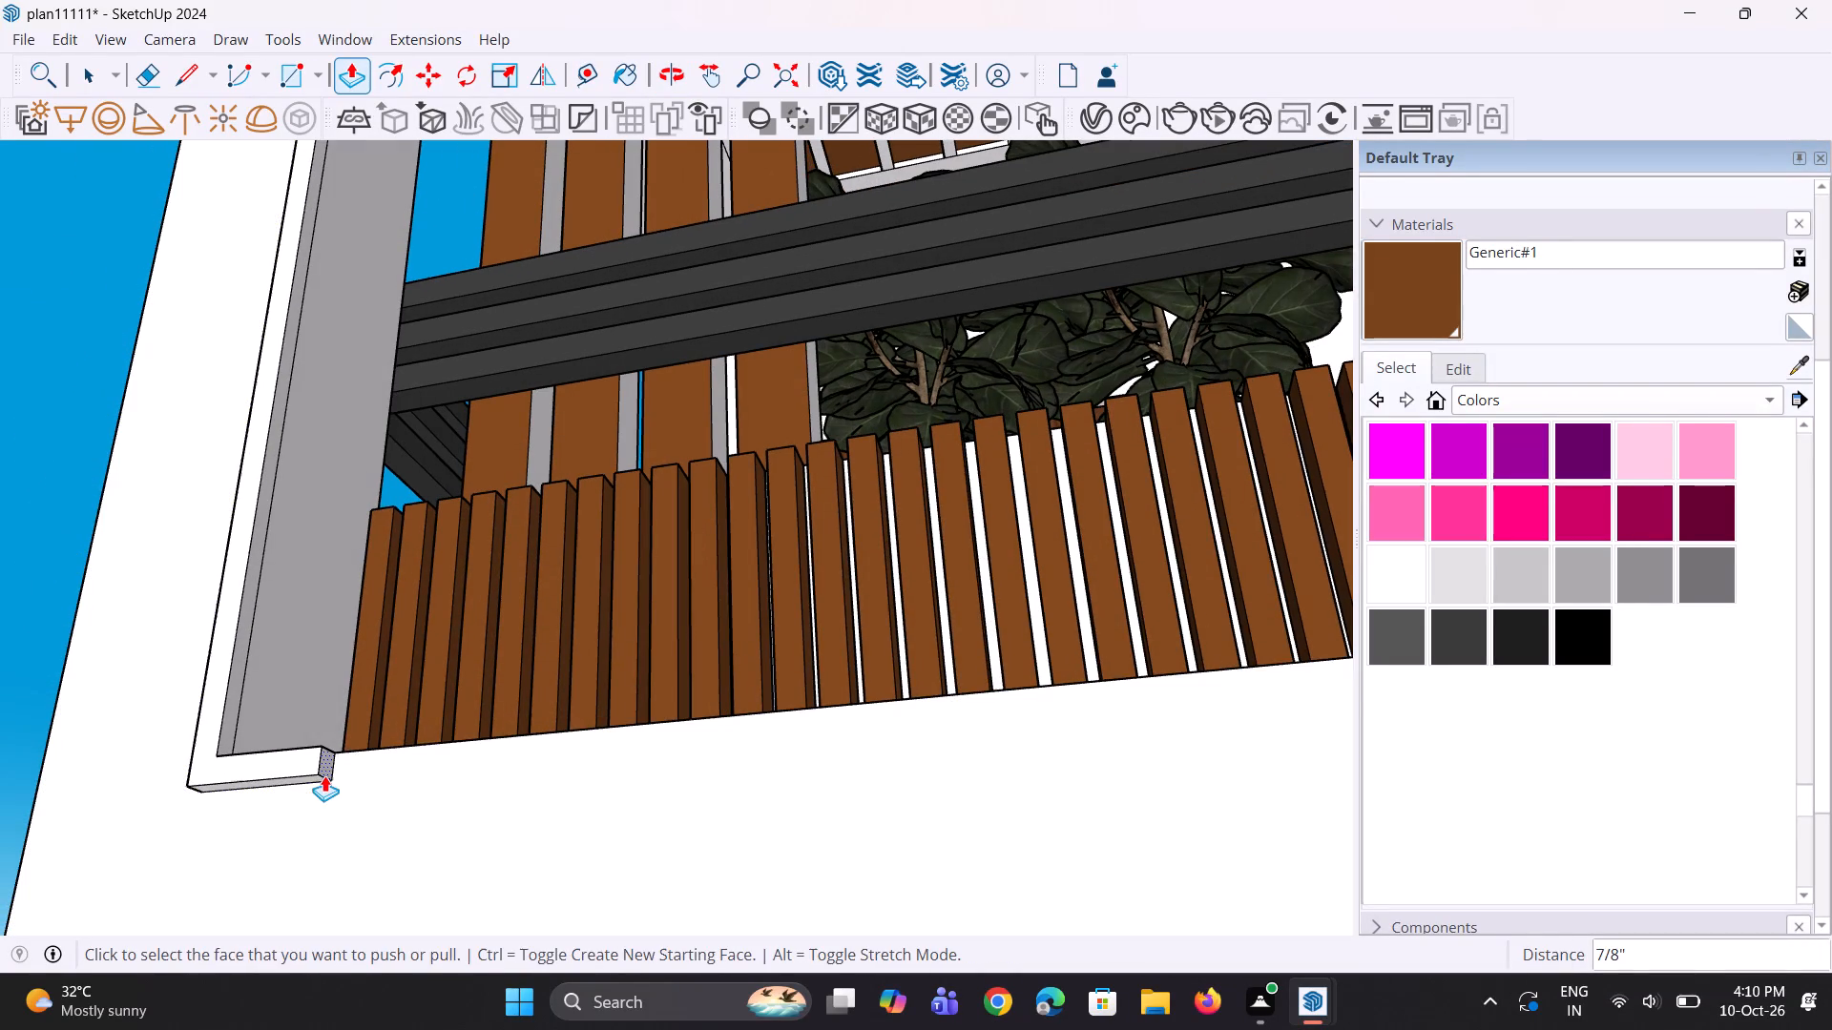
left_click(324, 773)
scroll(364, 808, "down", 14)
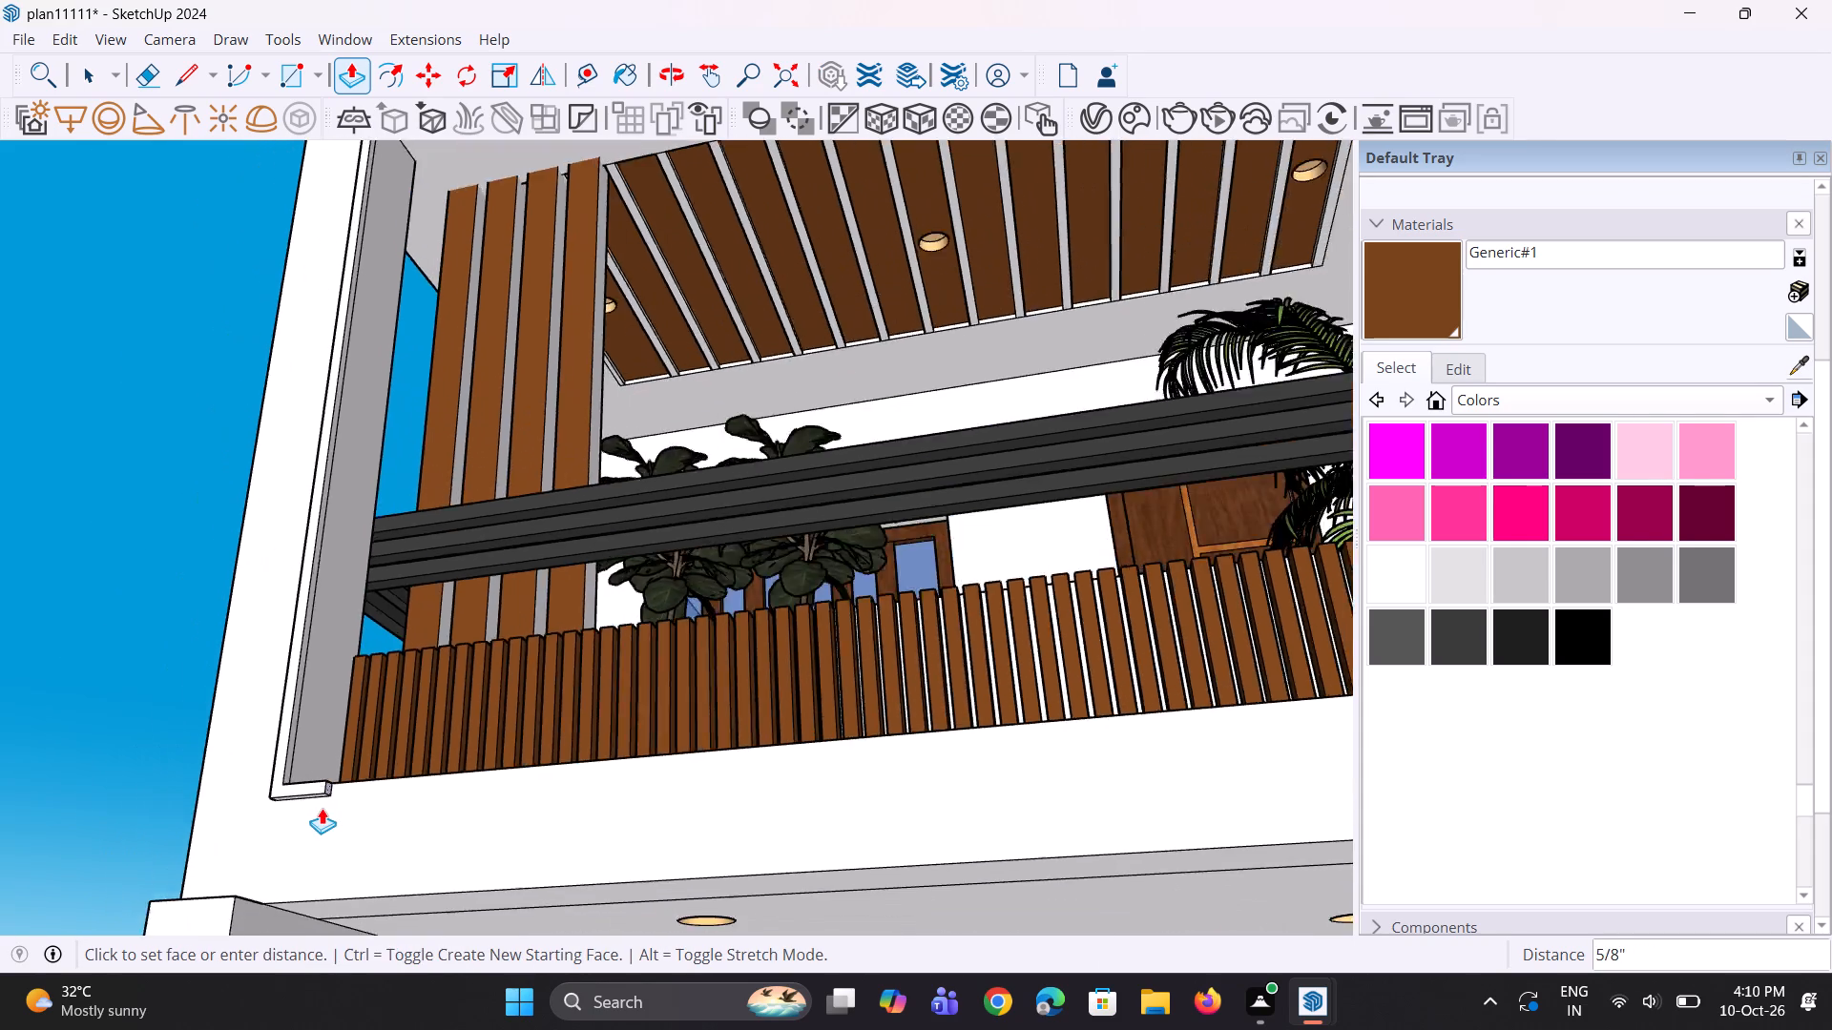
scroll(322, 808, "down", 18)
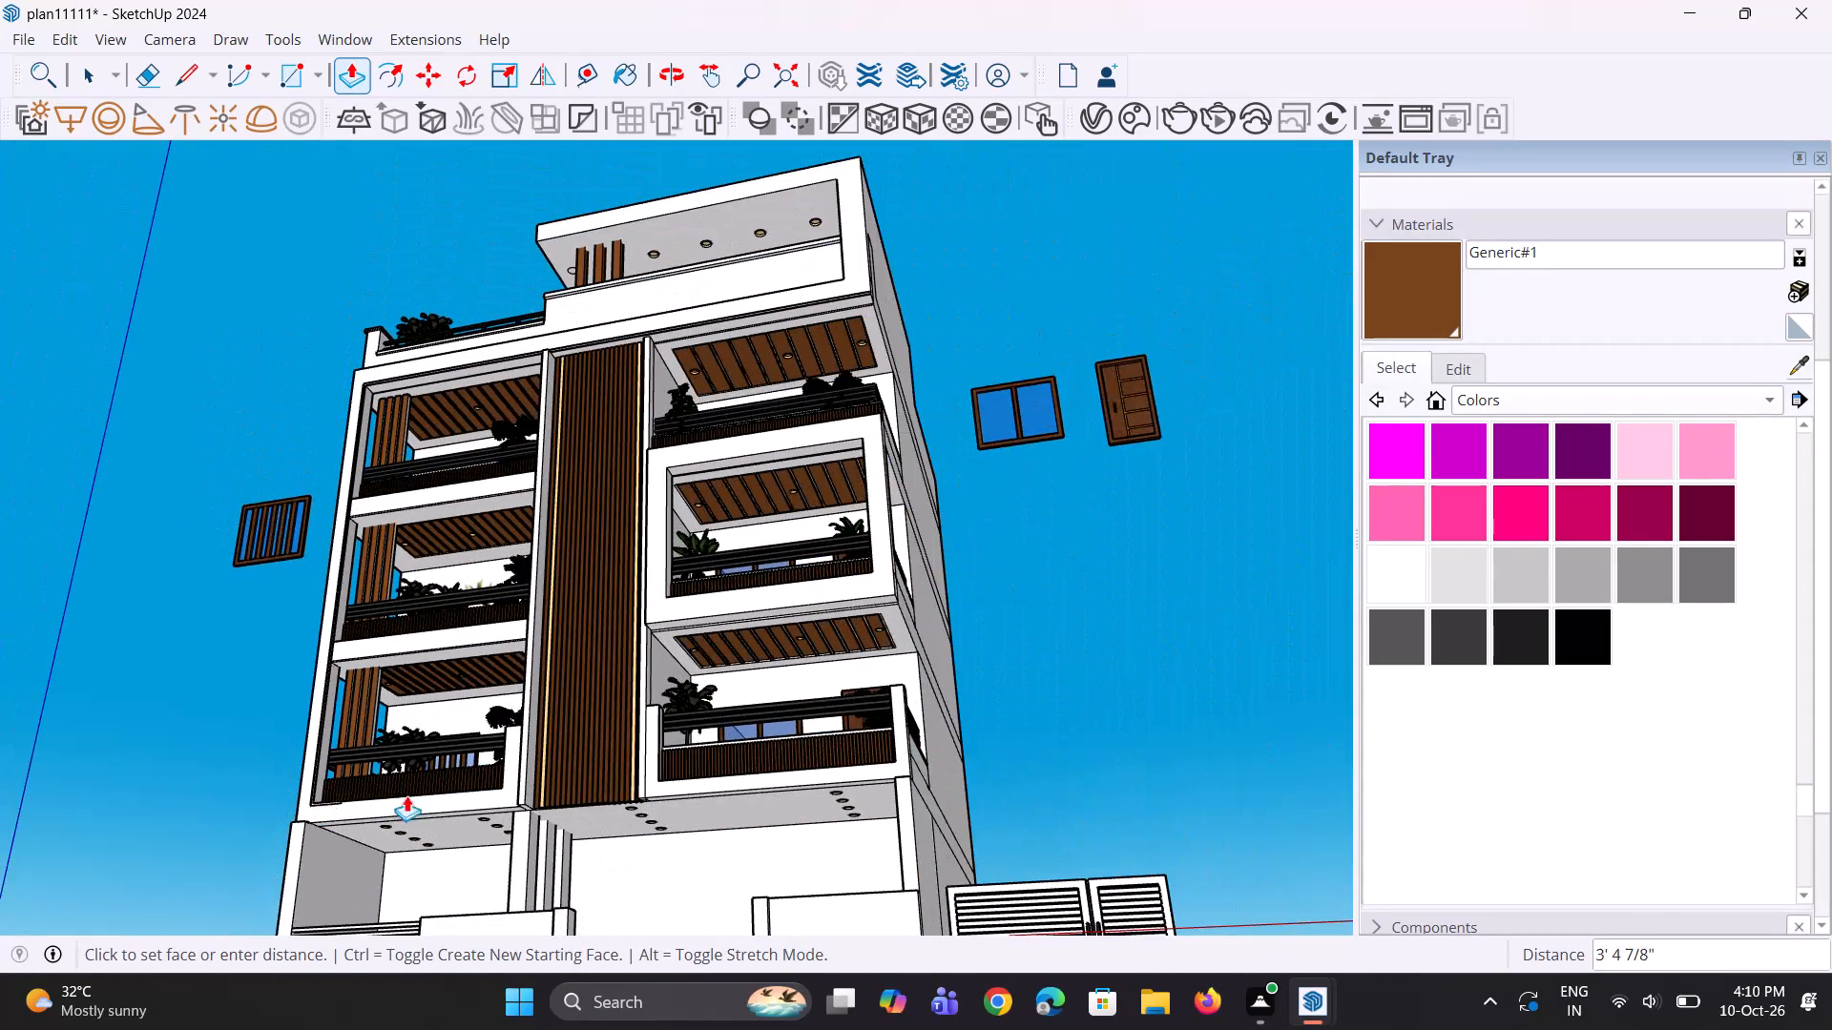
scroll(505, 781, "up", 3)
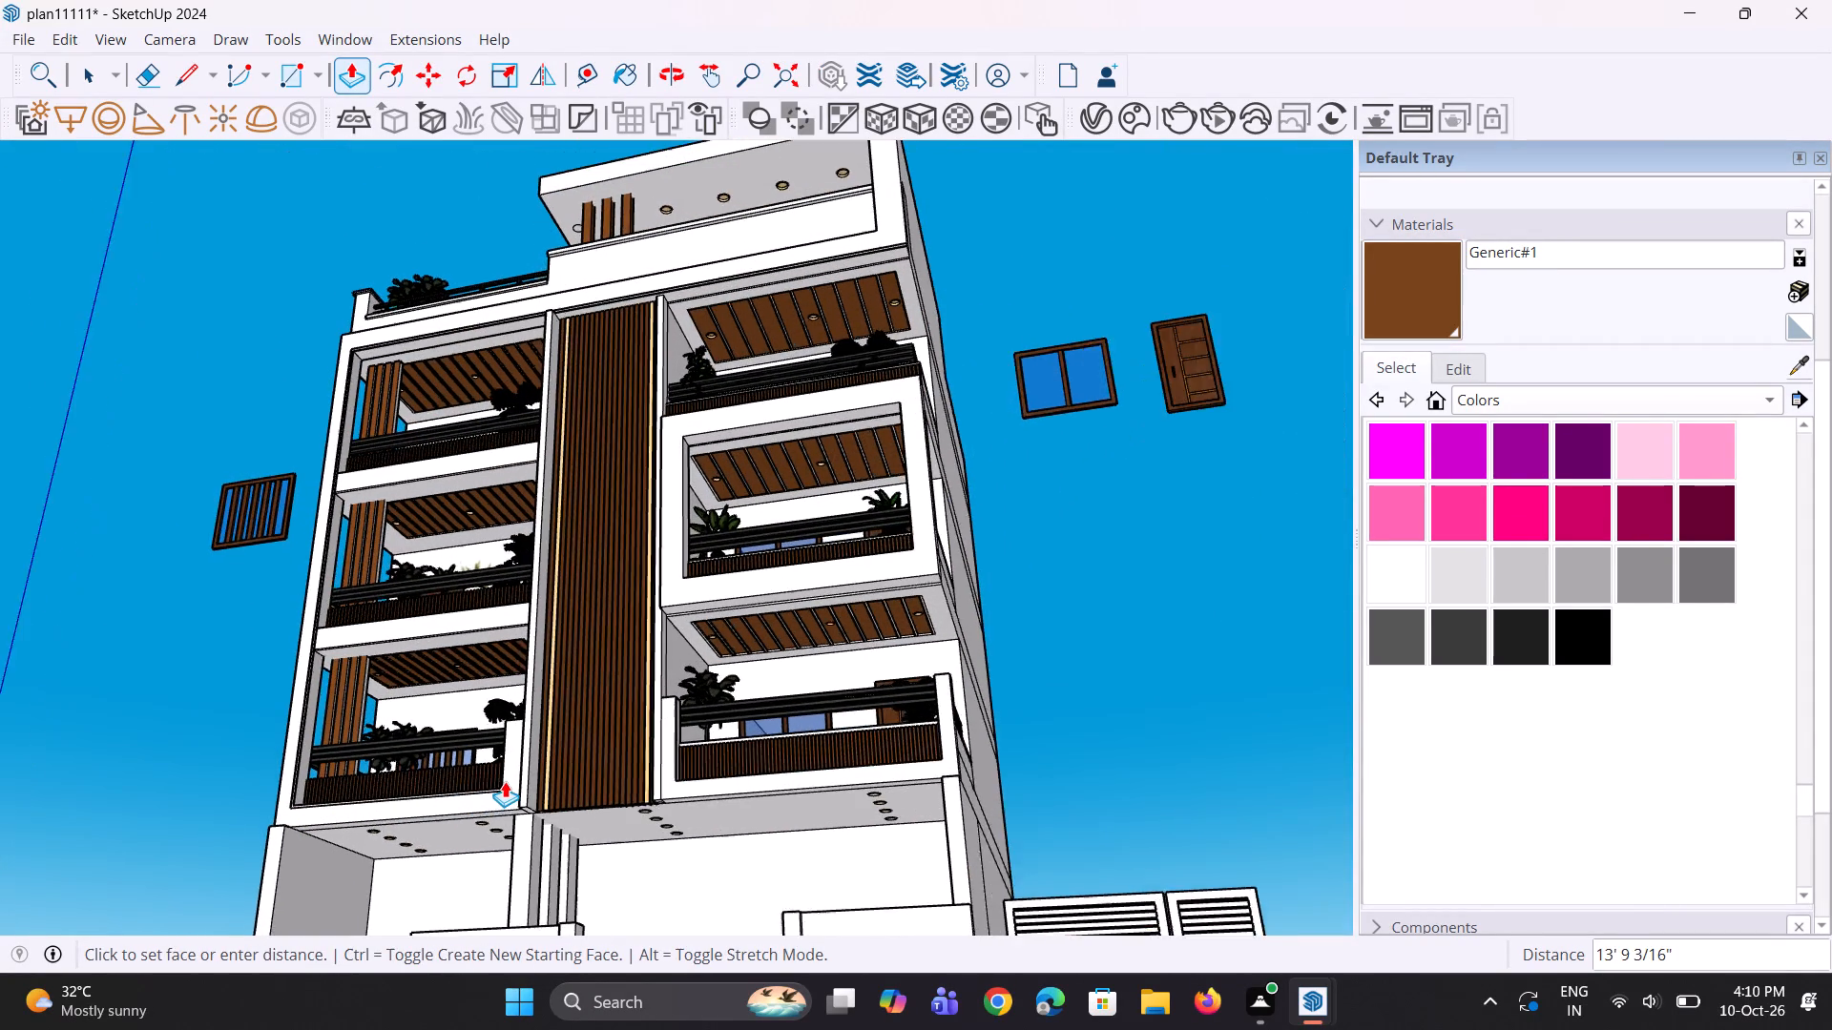
scroll(506, 781, "up", 9)
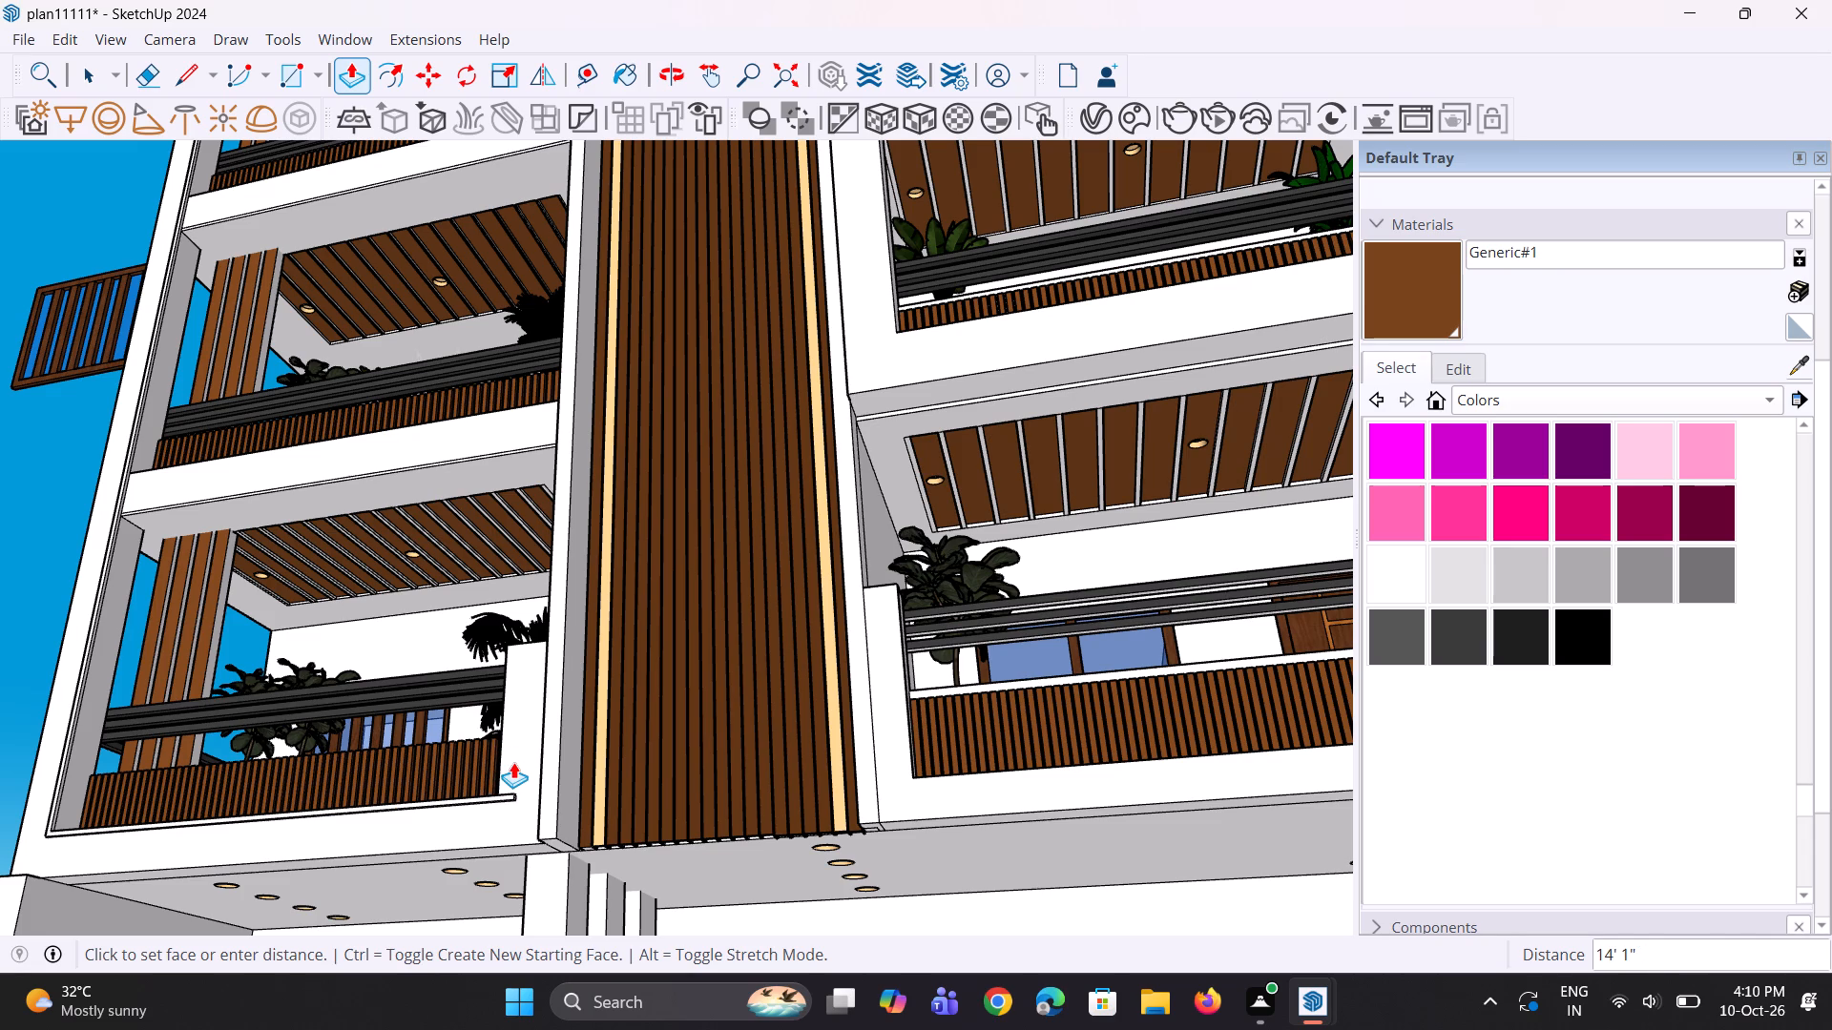
left_click(511, 763)
Push the bottom trim's right end face back about 4 1/4" to shorten its overlap on the balcony pier.
middle_click_drag(475, 822, 561, 1018)
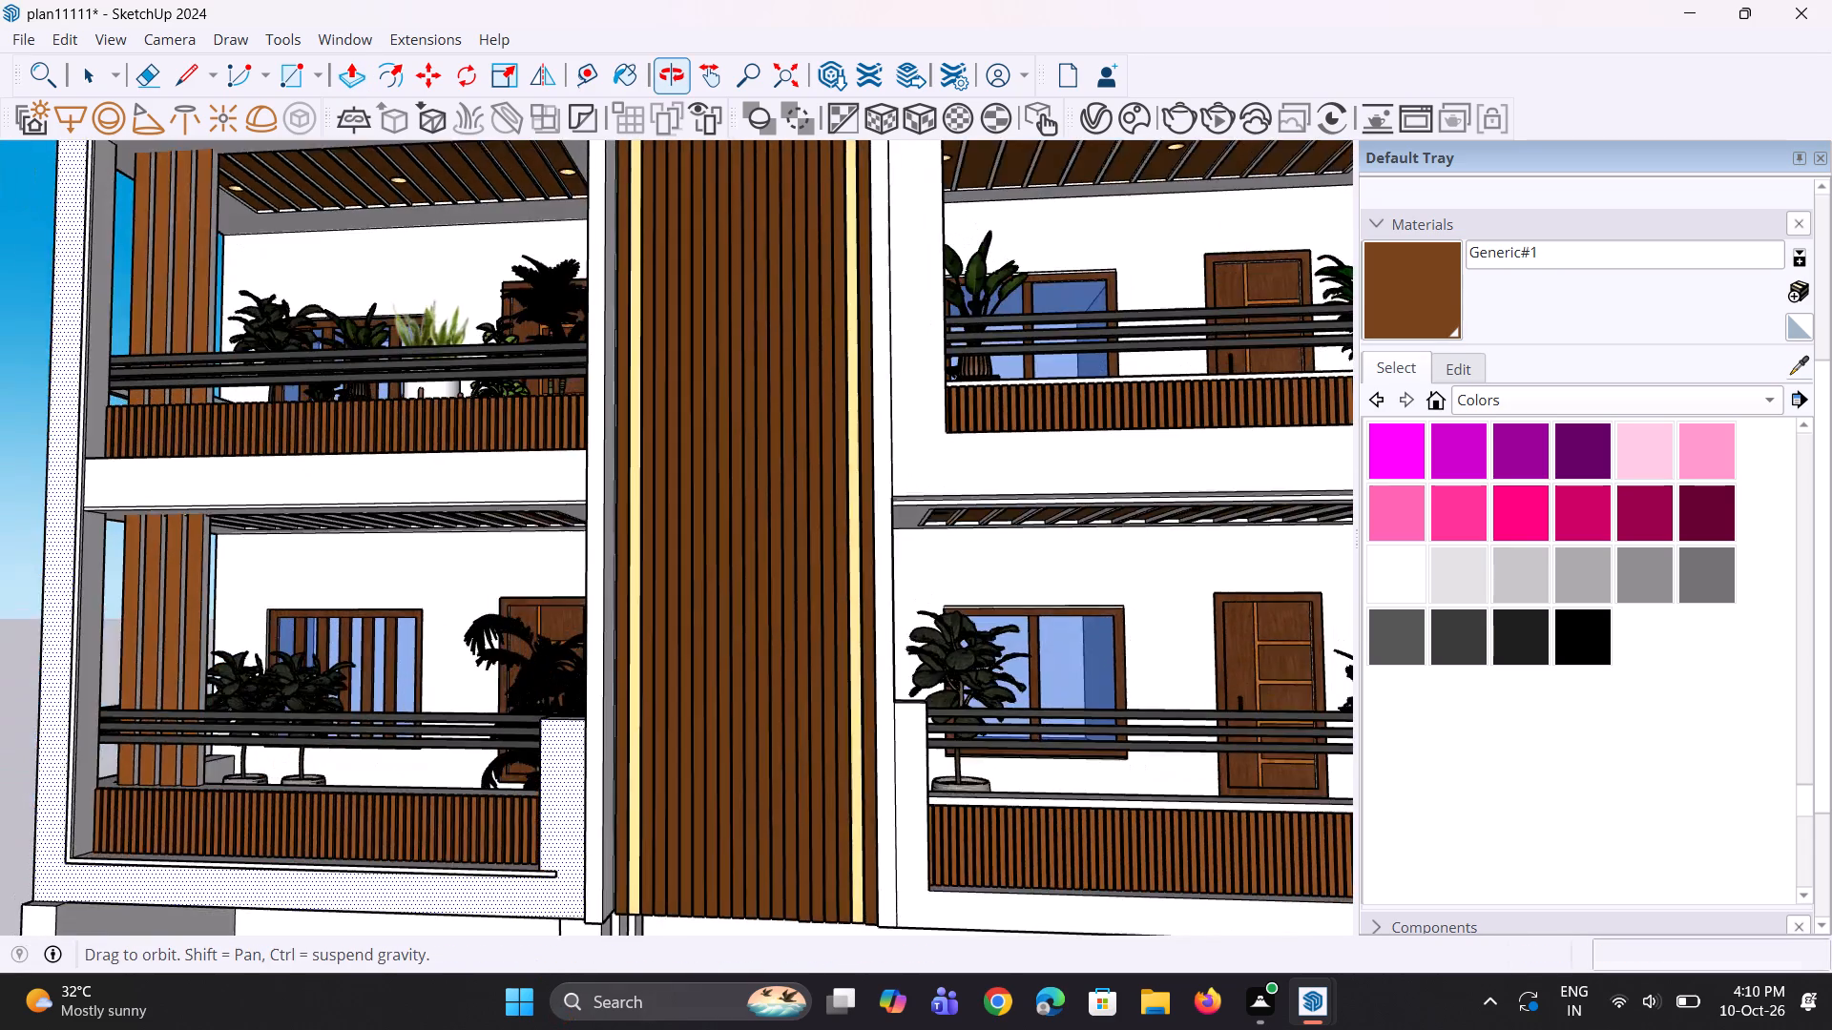
scroll(557, 920, "up", 5)
scroll(538, 843, "up", 10)
middle_click_drag(545, 824, 670, 895)
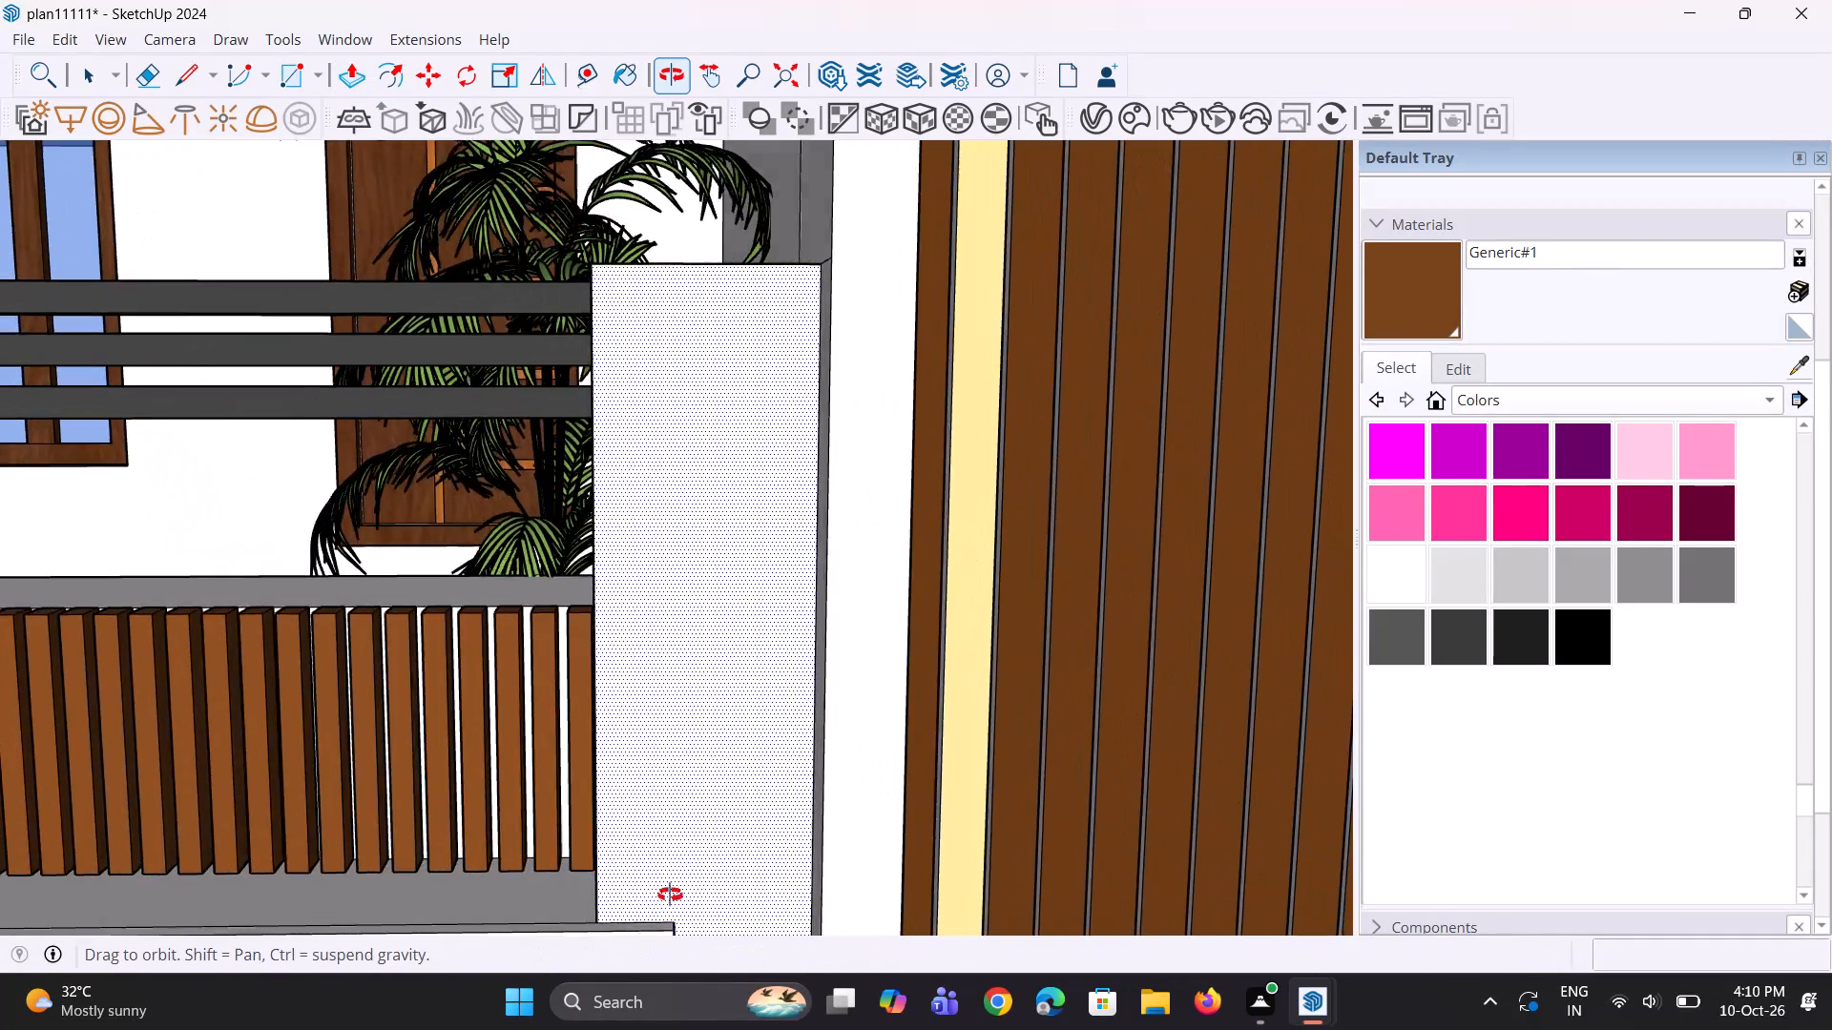
middle_click_drag(670, 895, 677, 846)
scroll(654, 685, "down", 8)
middle_click_drag(606, 785, 650, 949)
scroll(671, 900, "up", 4)
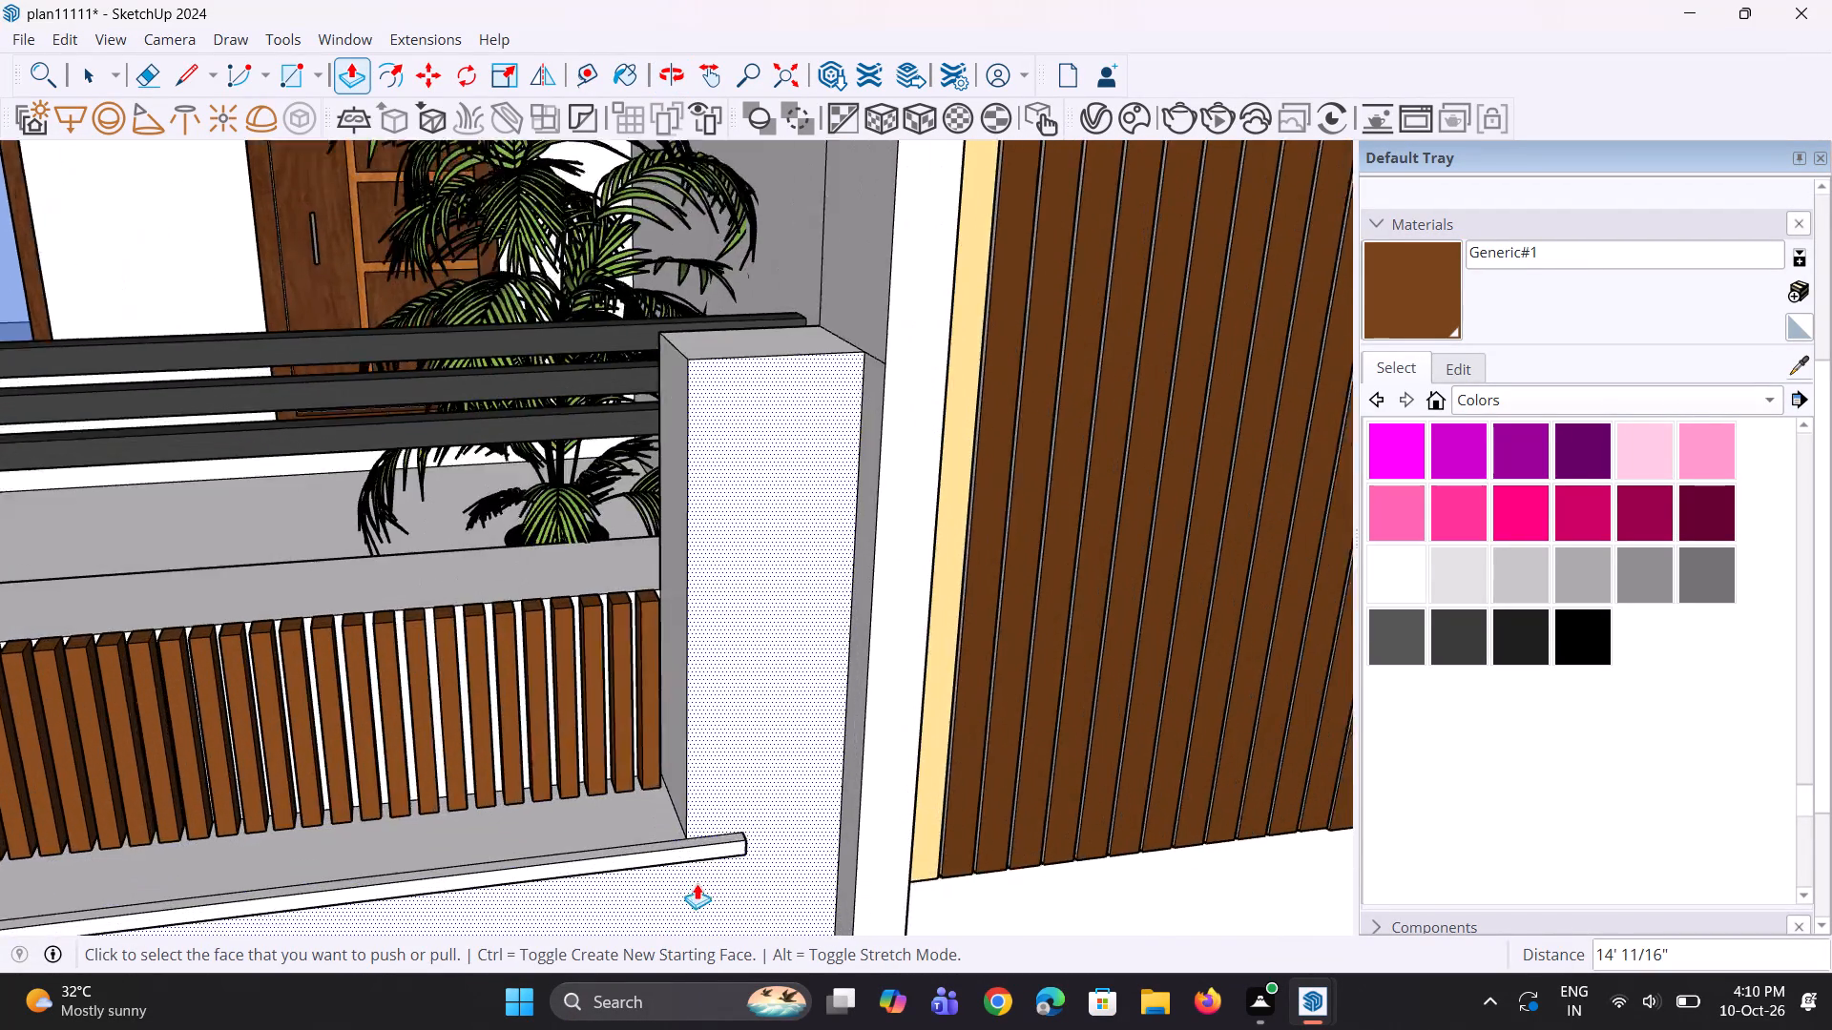
scroll(697, 883, "up", 11)
middle_click_drag(771, 848, 679, 790)
middle_click_drag(694, 836, 631, 823)
scroll(629, 823, "up", 1)
left_click(611, 819)
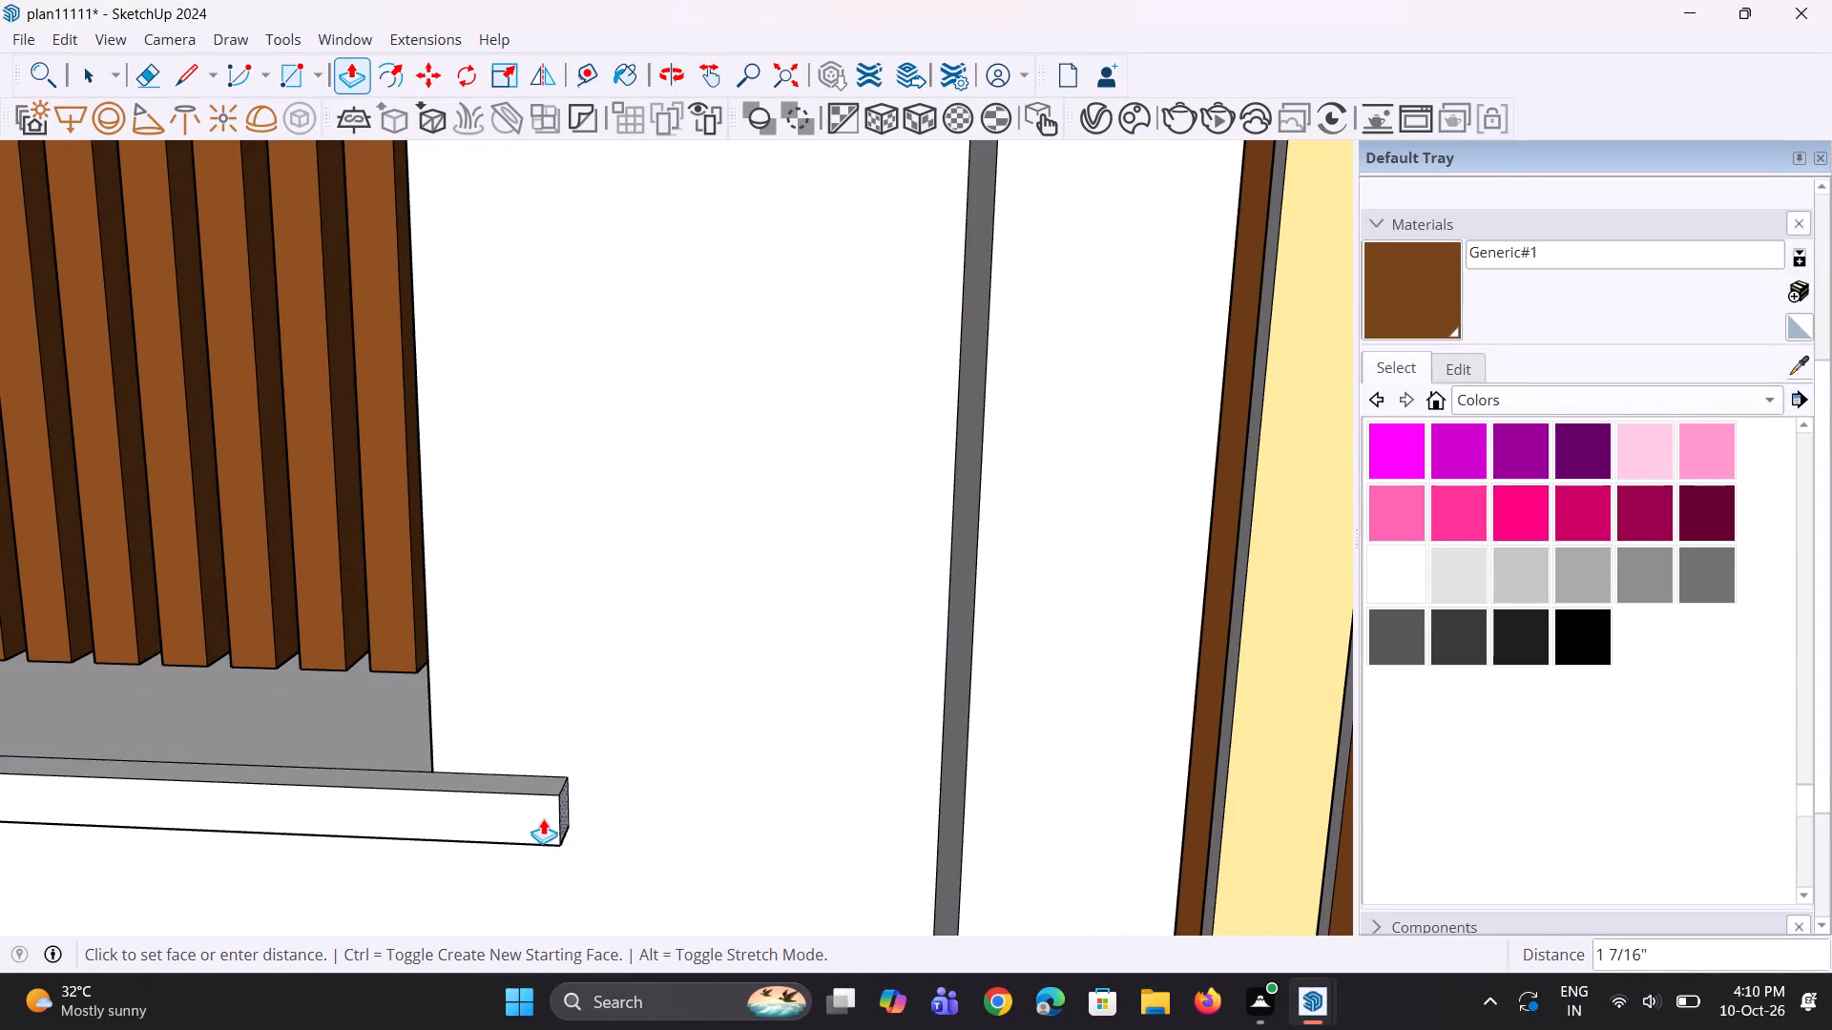
left_click(487, 804)
Divide the bottom trim's top with a 1 1/2" line at the opening's right corner and pull its end up about 4' 2 3/4".
scroll(495, 820, "up", 1)
middle_click_drag(496, 820, 631, 801)
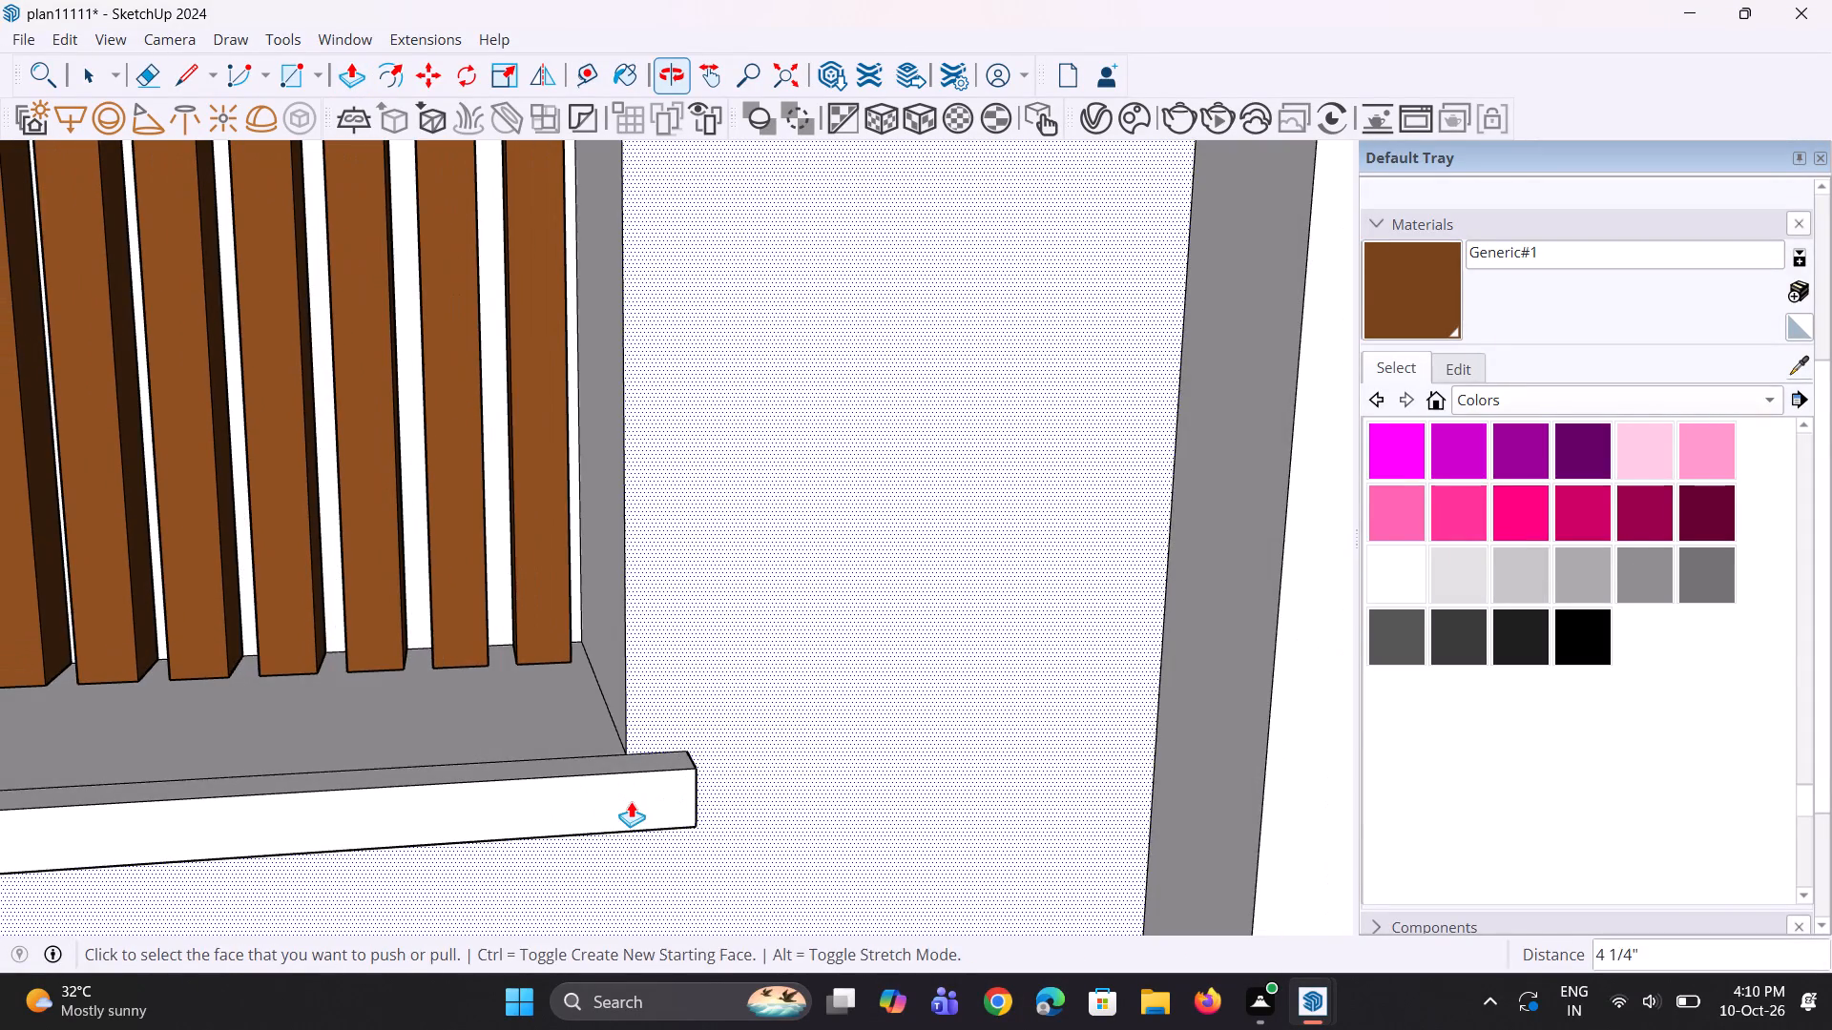
key("l")
scroll(581, 768, "up", 9)
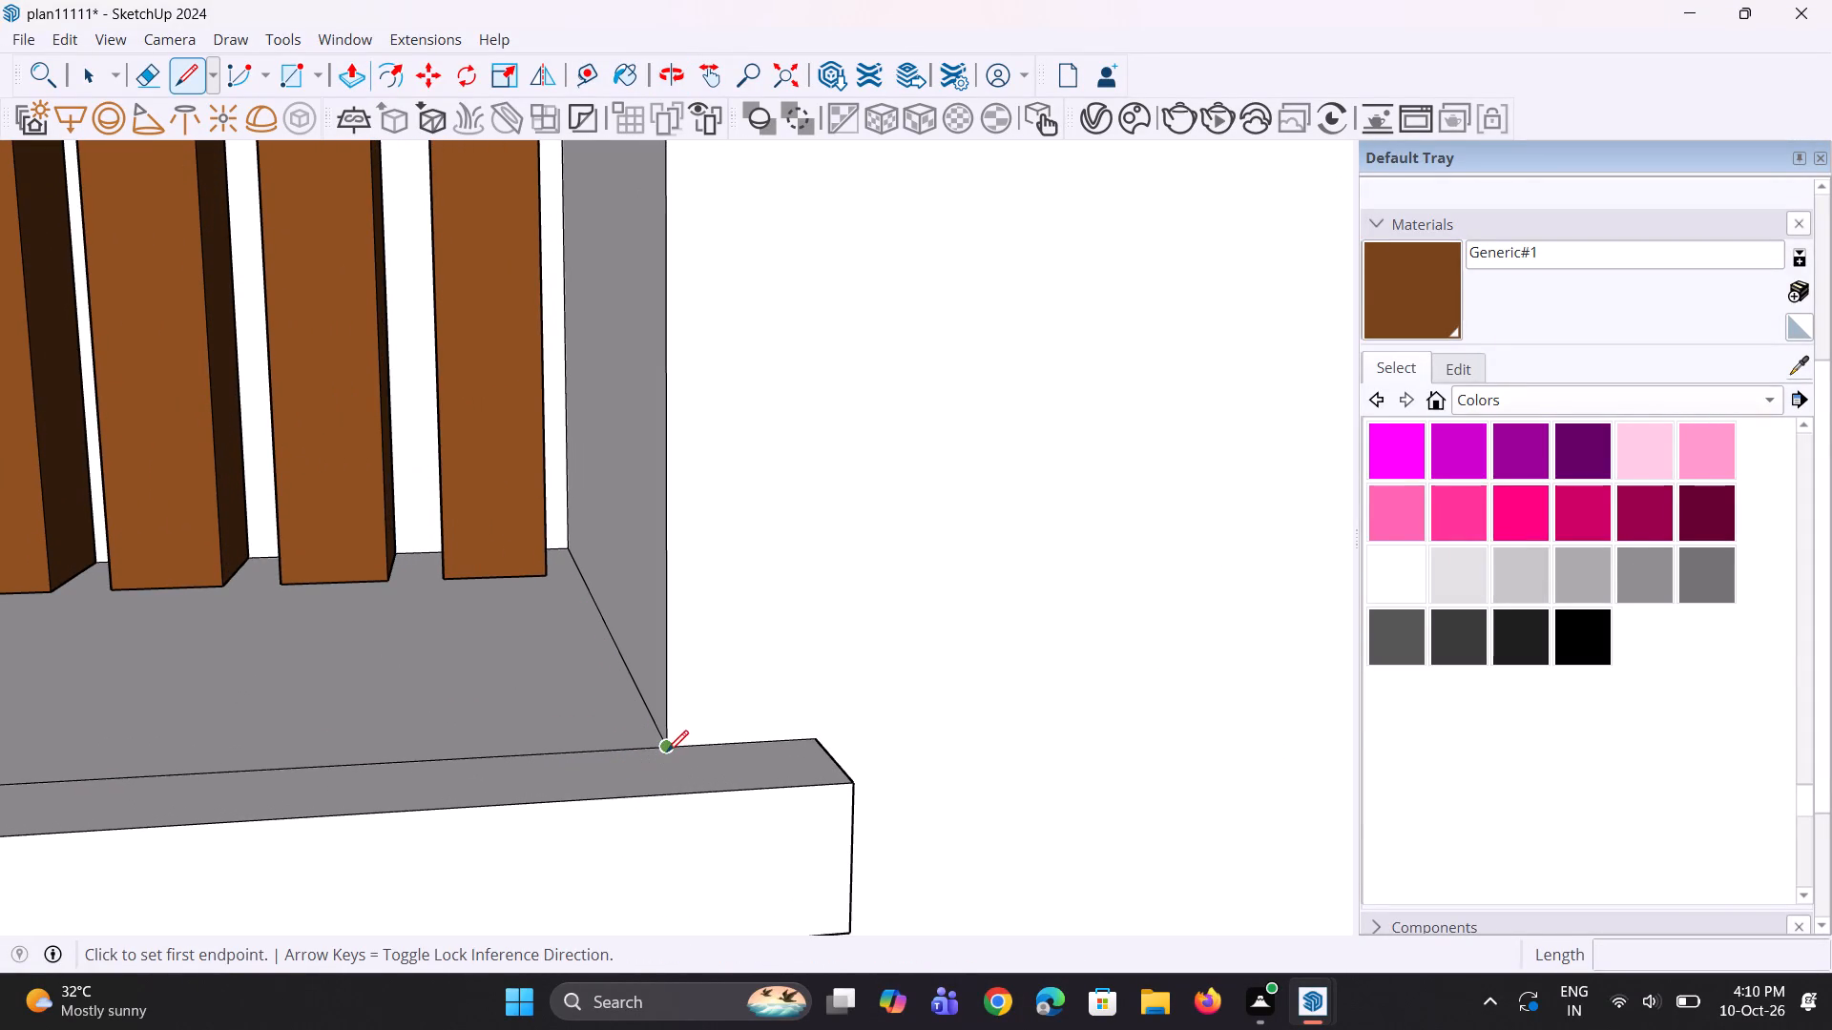
left_click(667, 752)
left_click(681, 798)
key("p")
left_click(718, 788)
scroll(743, 719, "down", 3)
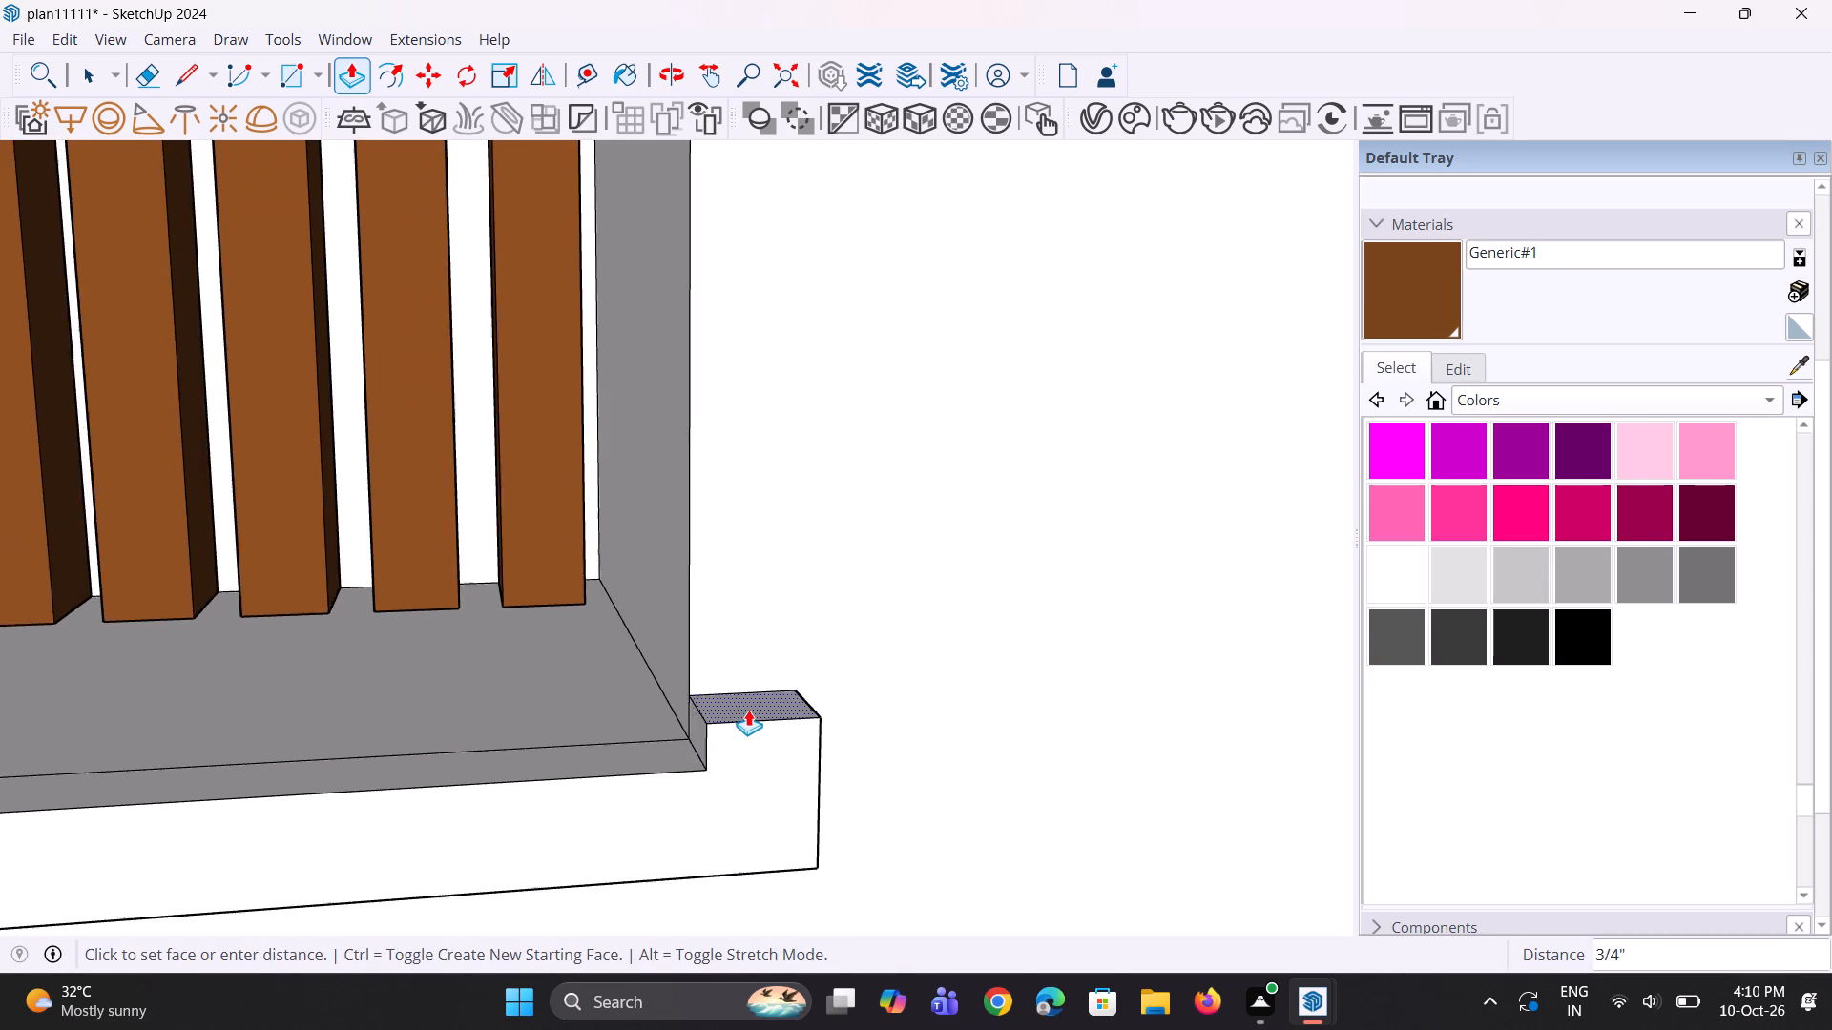
scroll(748, 710, "down", 14)
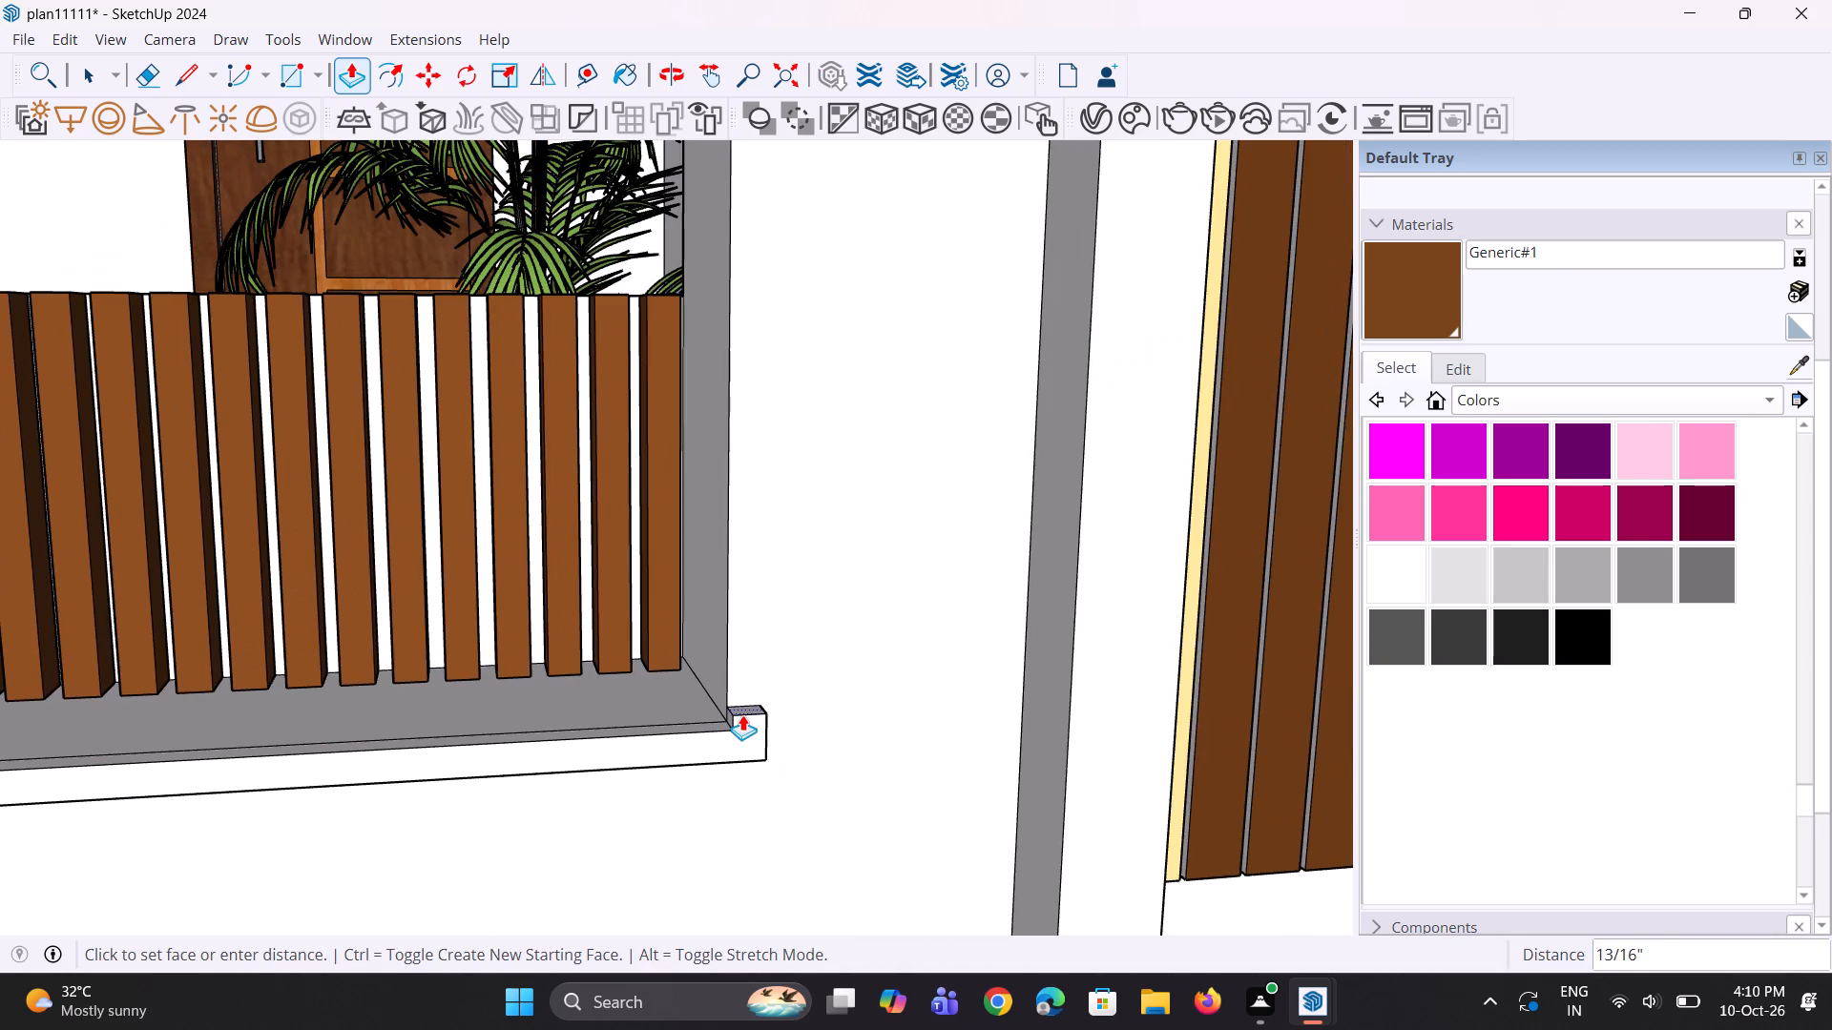
scroll(741, 715, "down", 7)
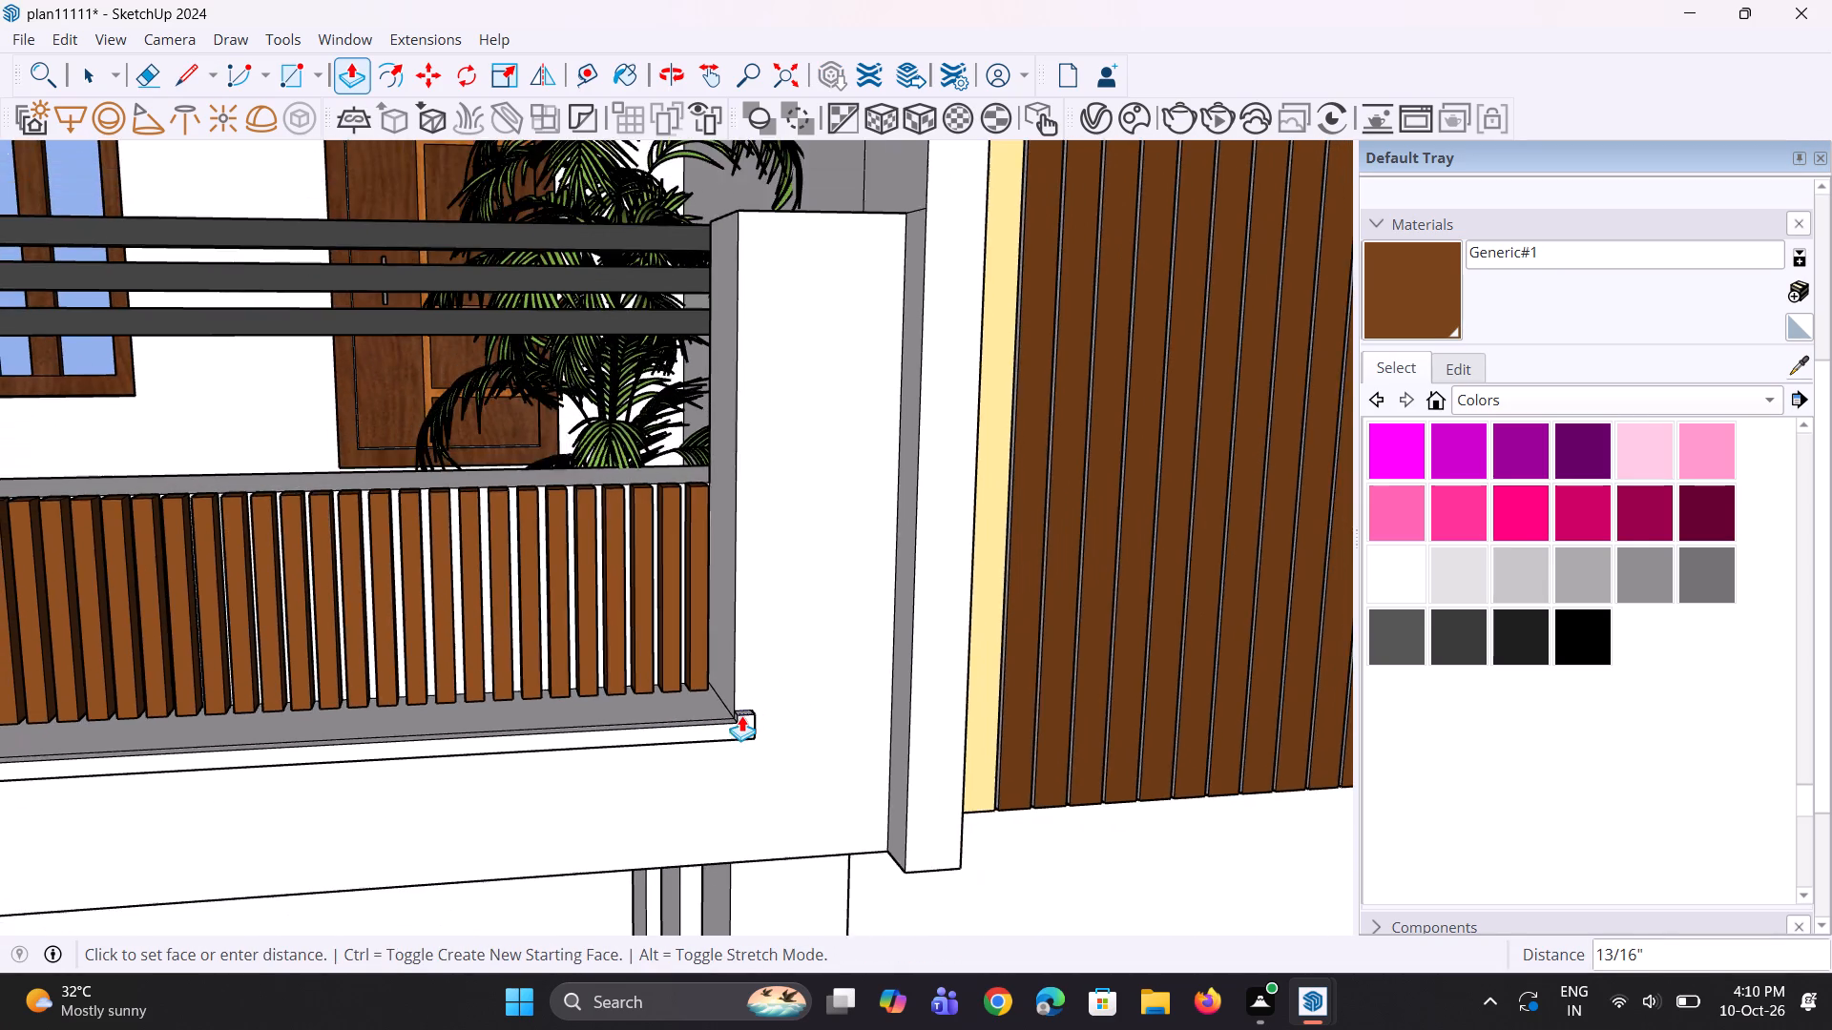
scroll(741, 715, "down", 3)
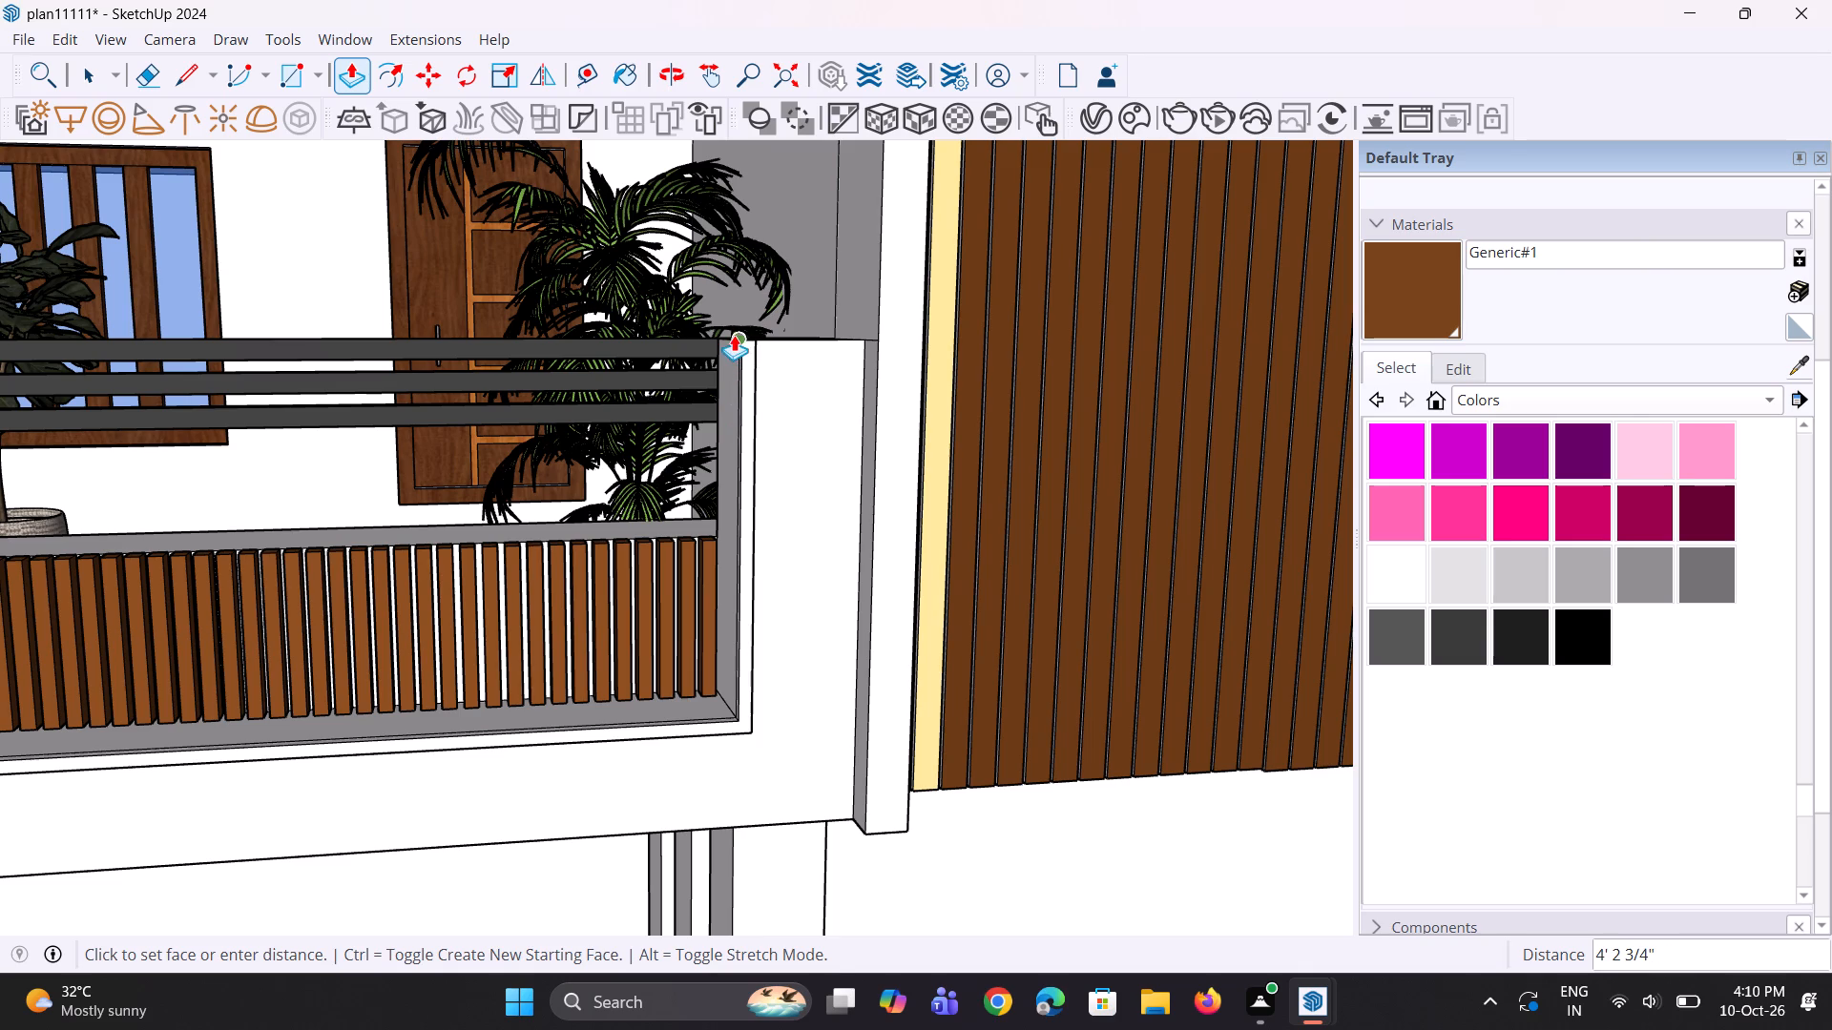
left_click_drag(734, 333, 728, 358)
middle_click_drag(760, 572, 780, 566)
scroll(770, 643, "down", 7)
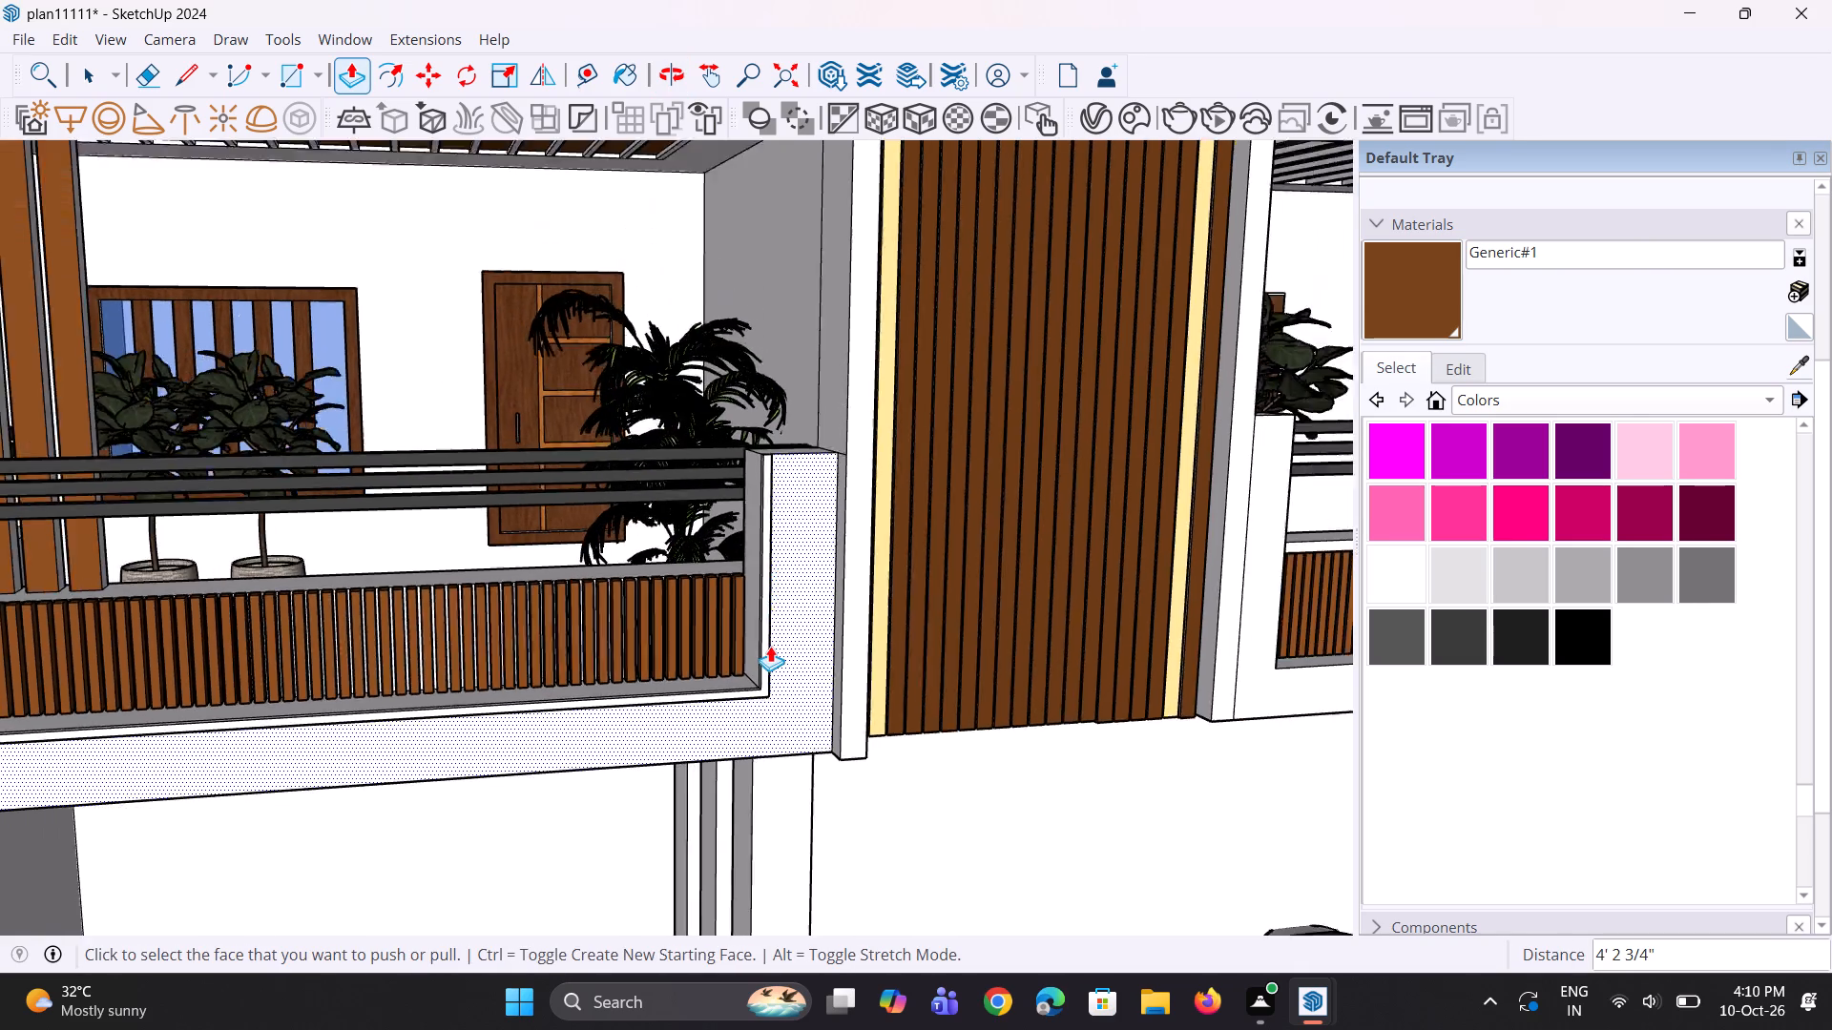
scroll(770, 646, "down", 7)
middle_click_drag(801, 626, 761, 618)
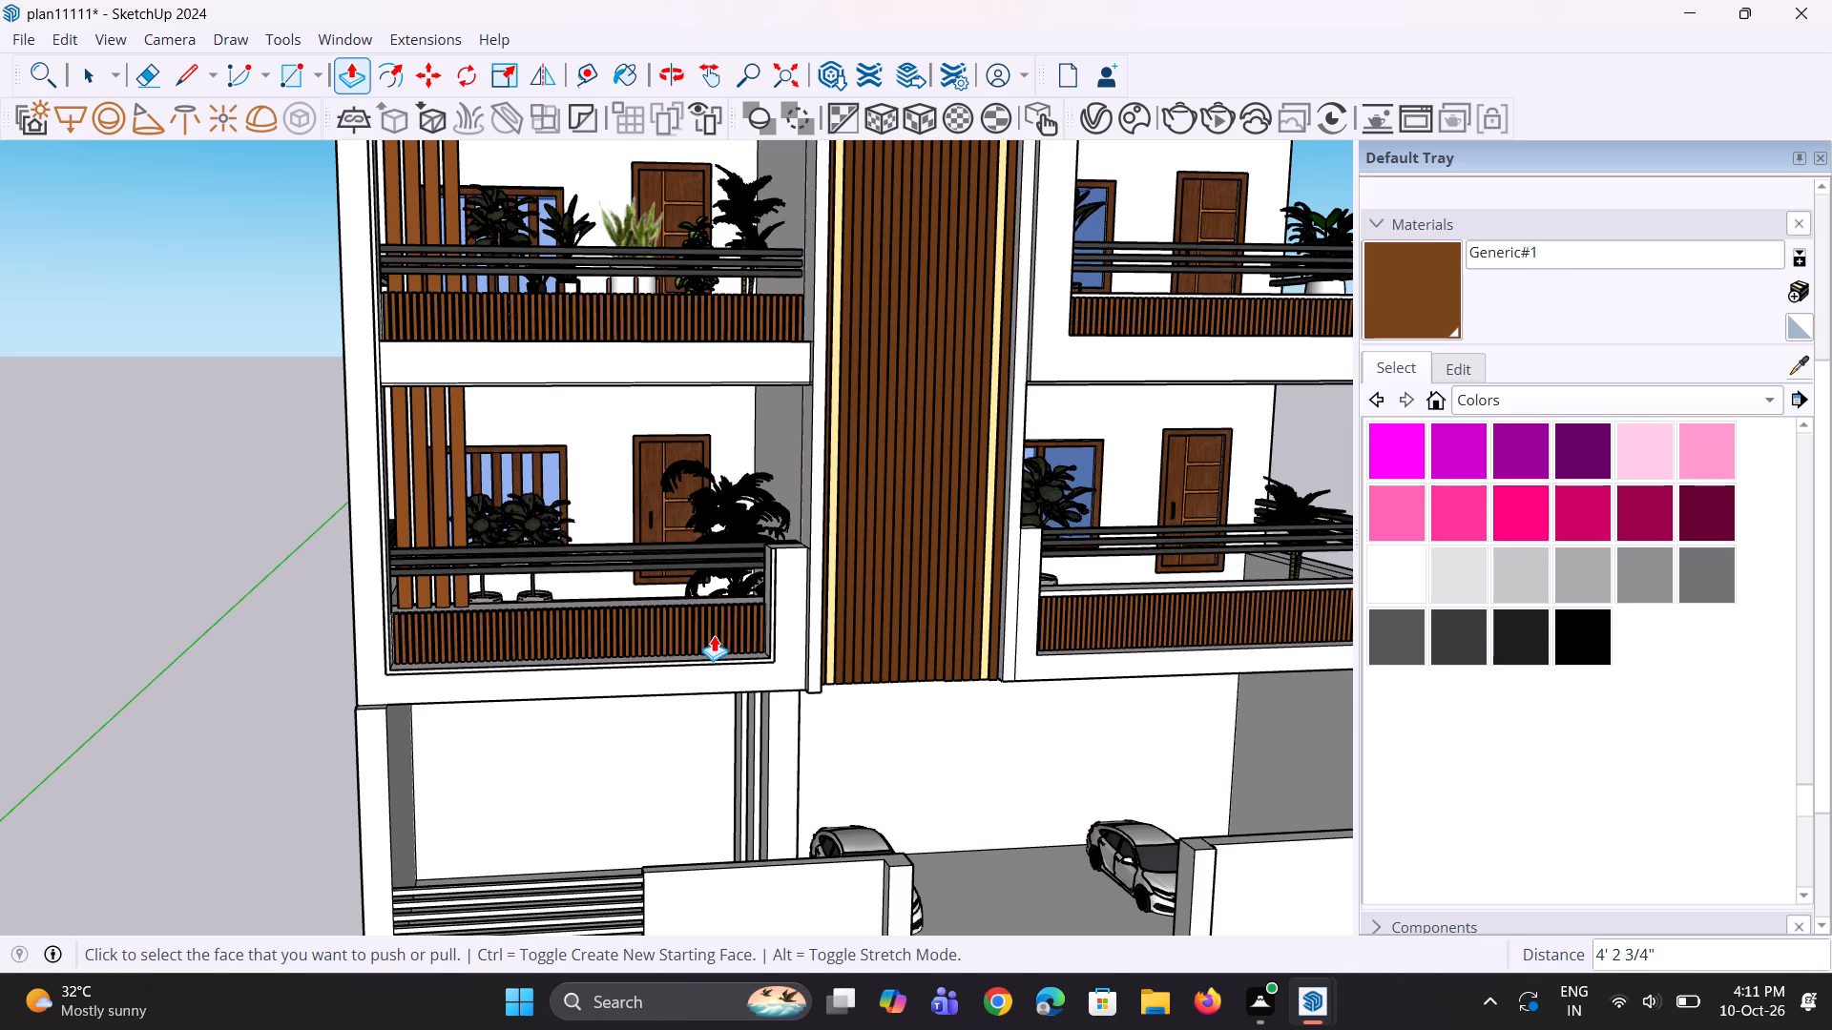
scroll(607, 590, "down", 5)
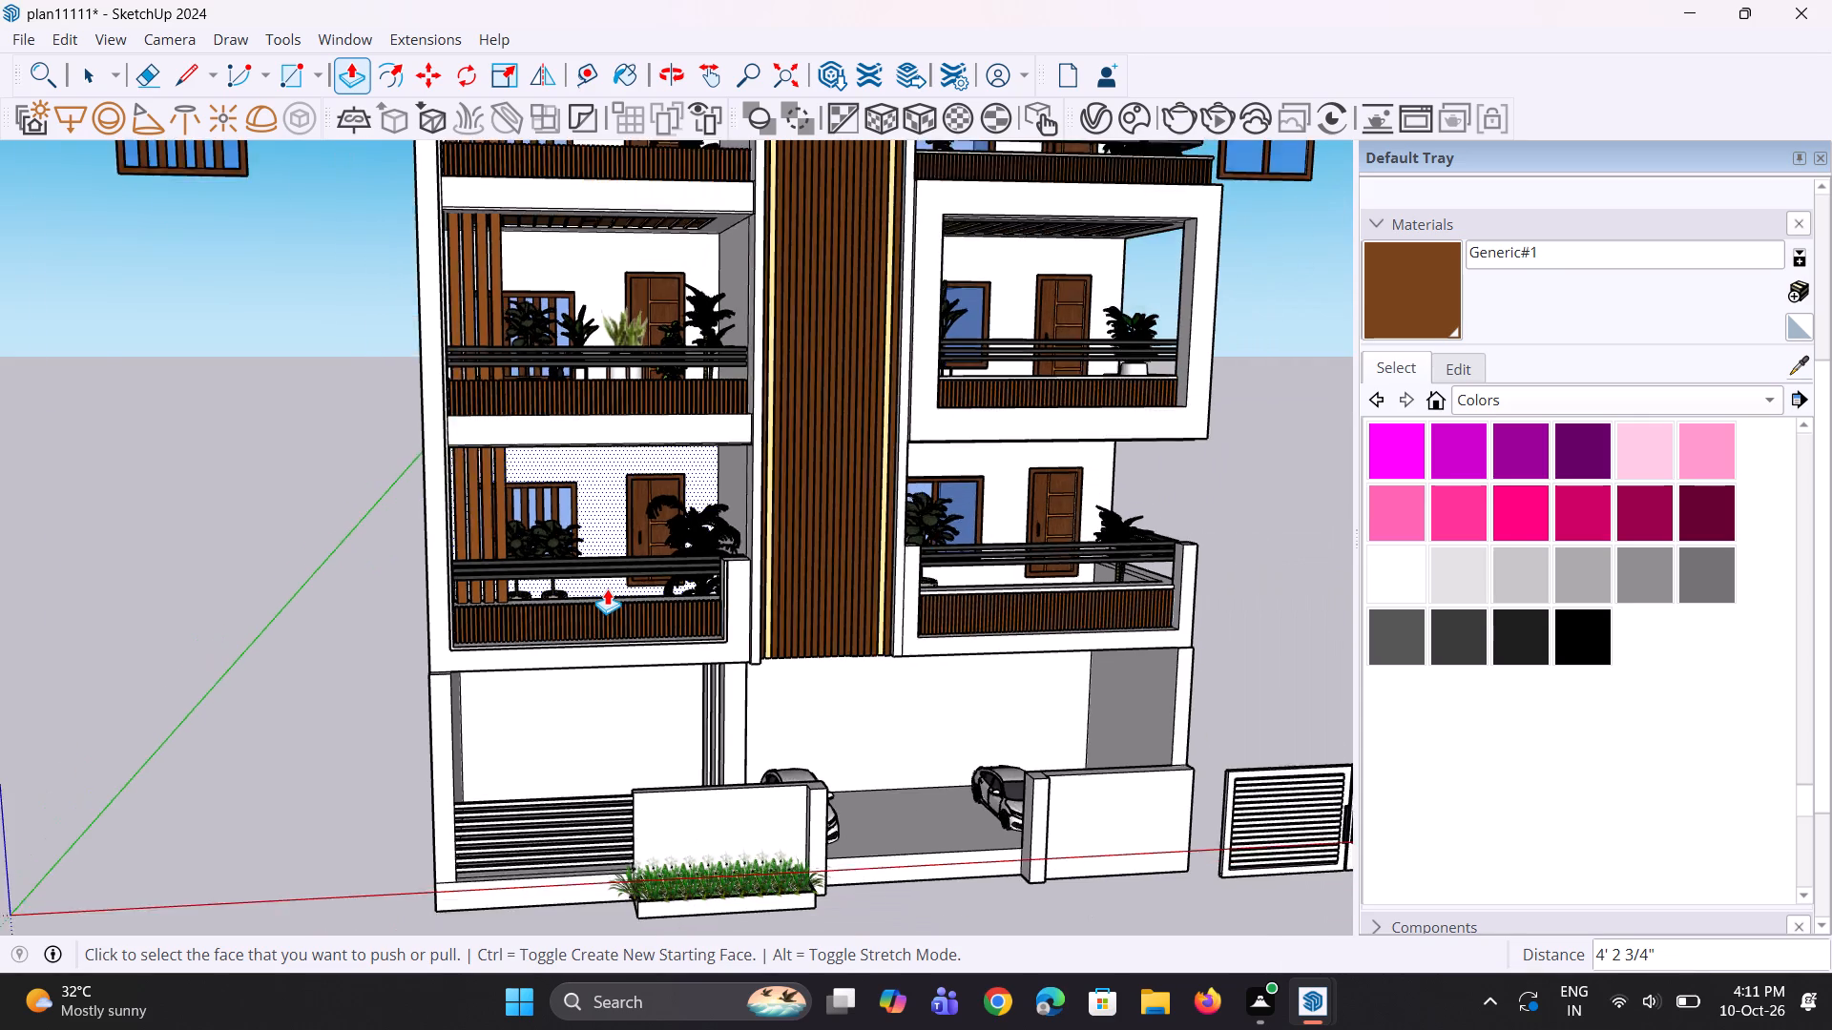
Examine the left balcony trim against the whole facade, from a distance and close up.
scroll(607, 586, "down", 10)
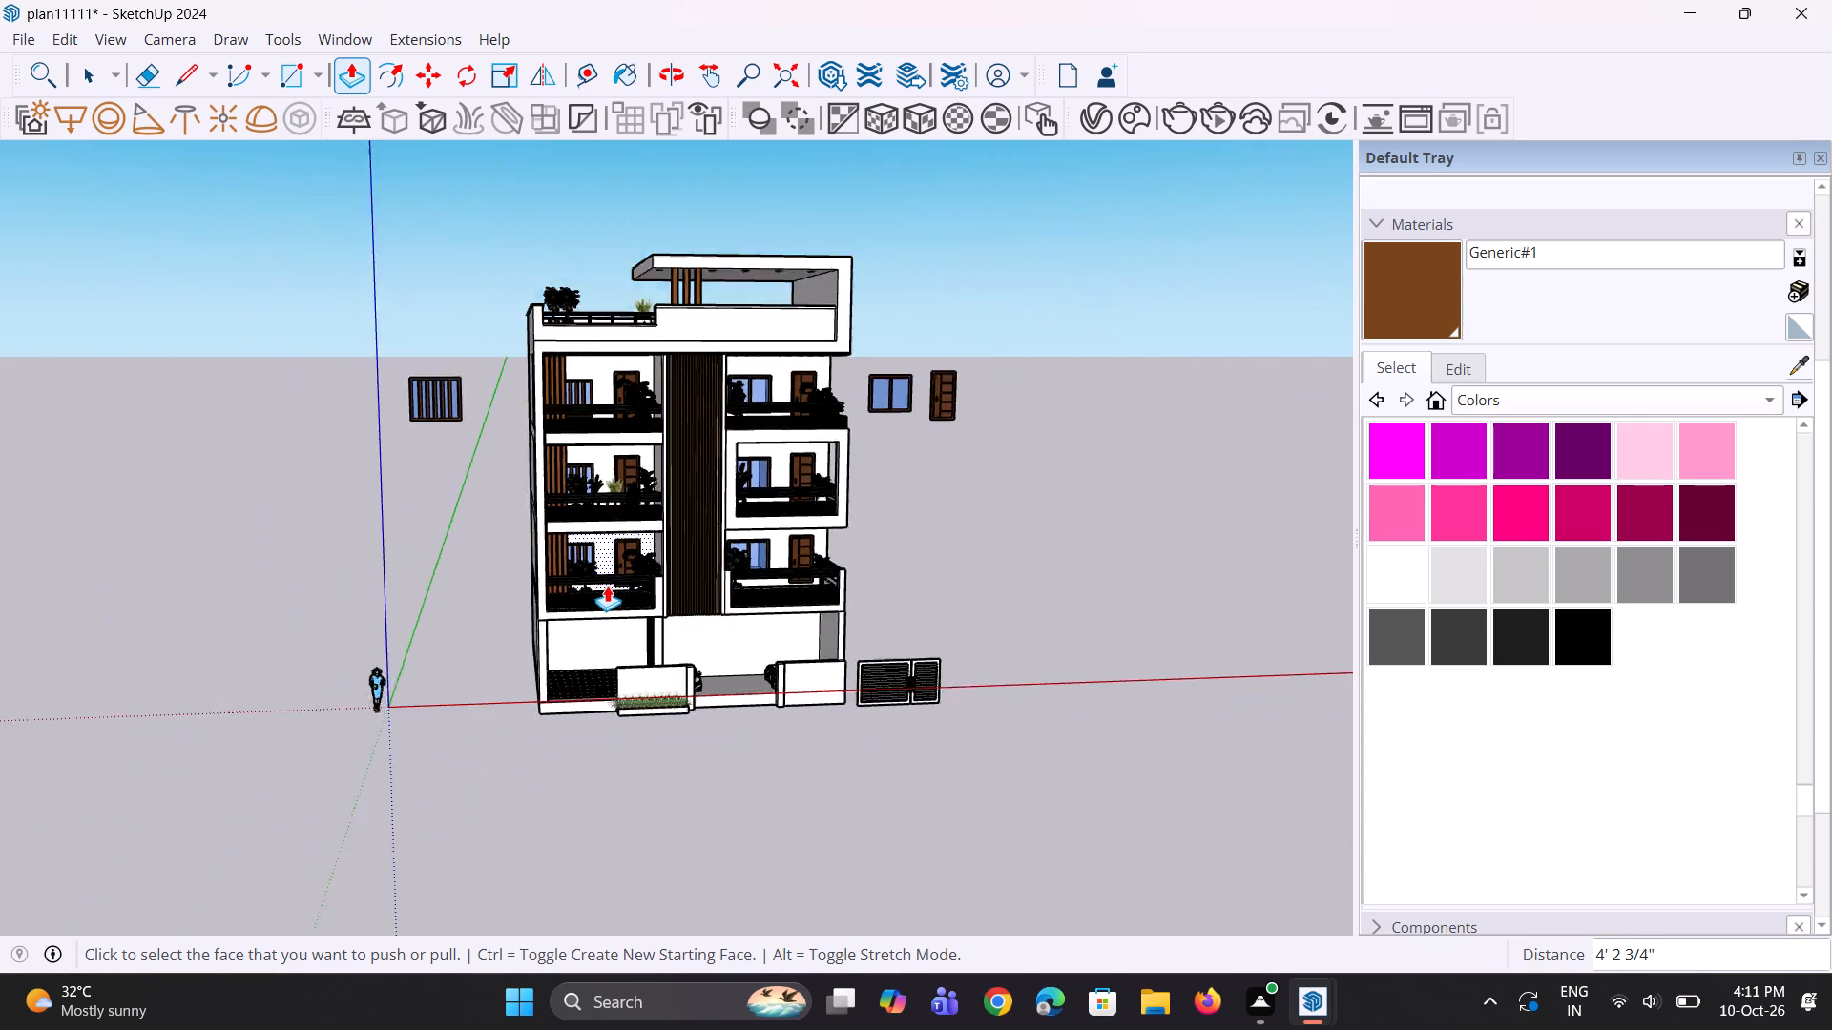
scroll(607, 586, "down", 4)
middle_click_drag(831, 639, 790, 546)
scroll(665, 550, "up", 1)
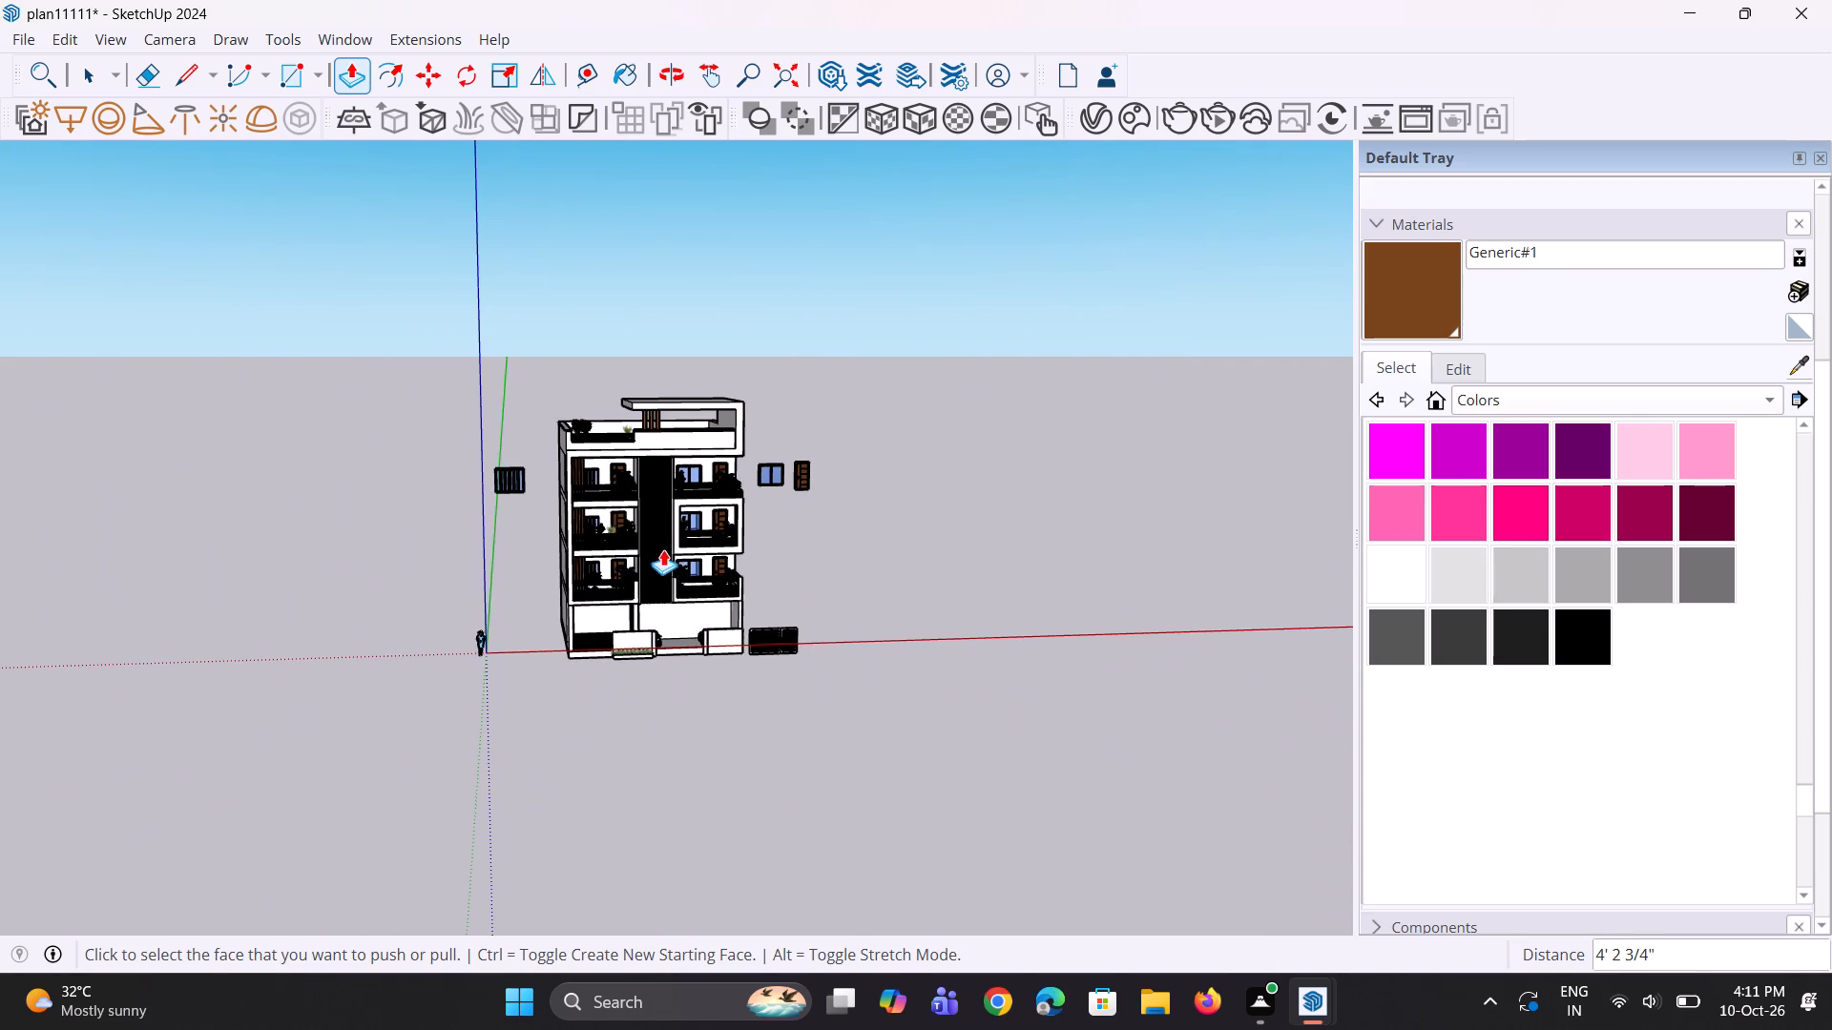
scroll(663, 549, "up", 19)
middle_click_drag(616, 568, 621, 550)
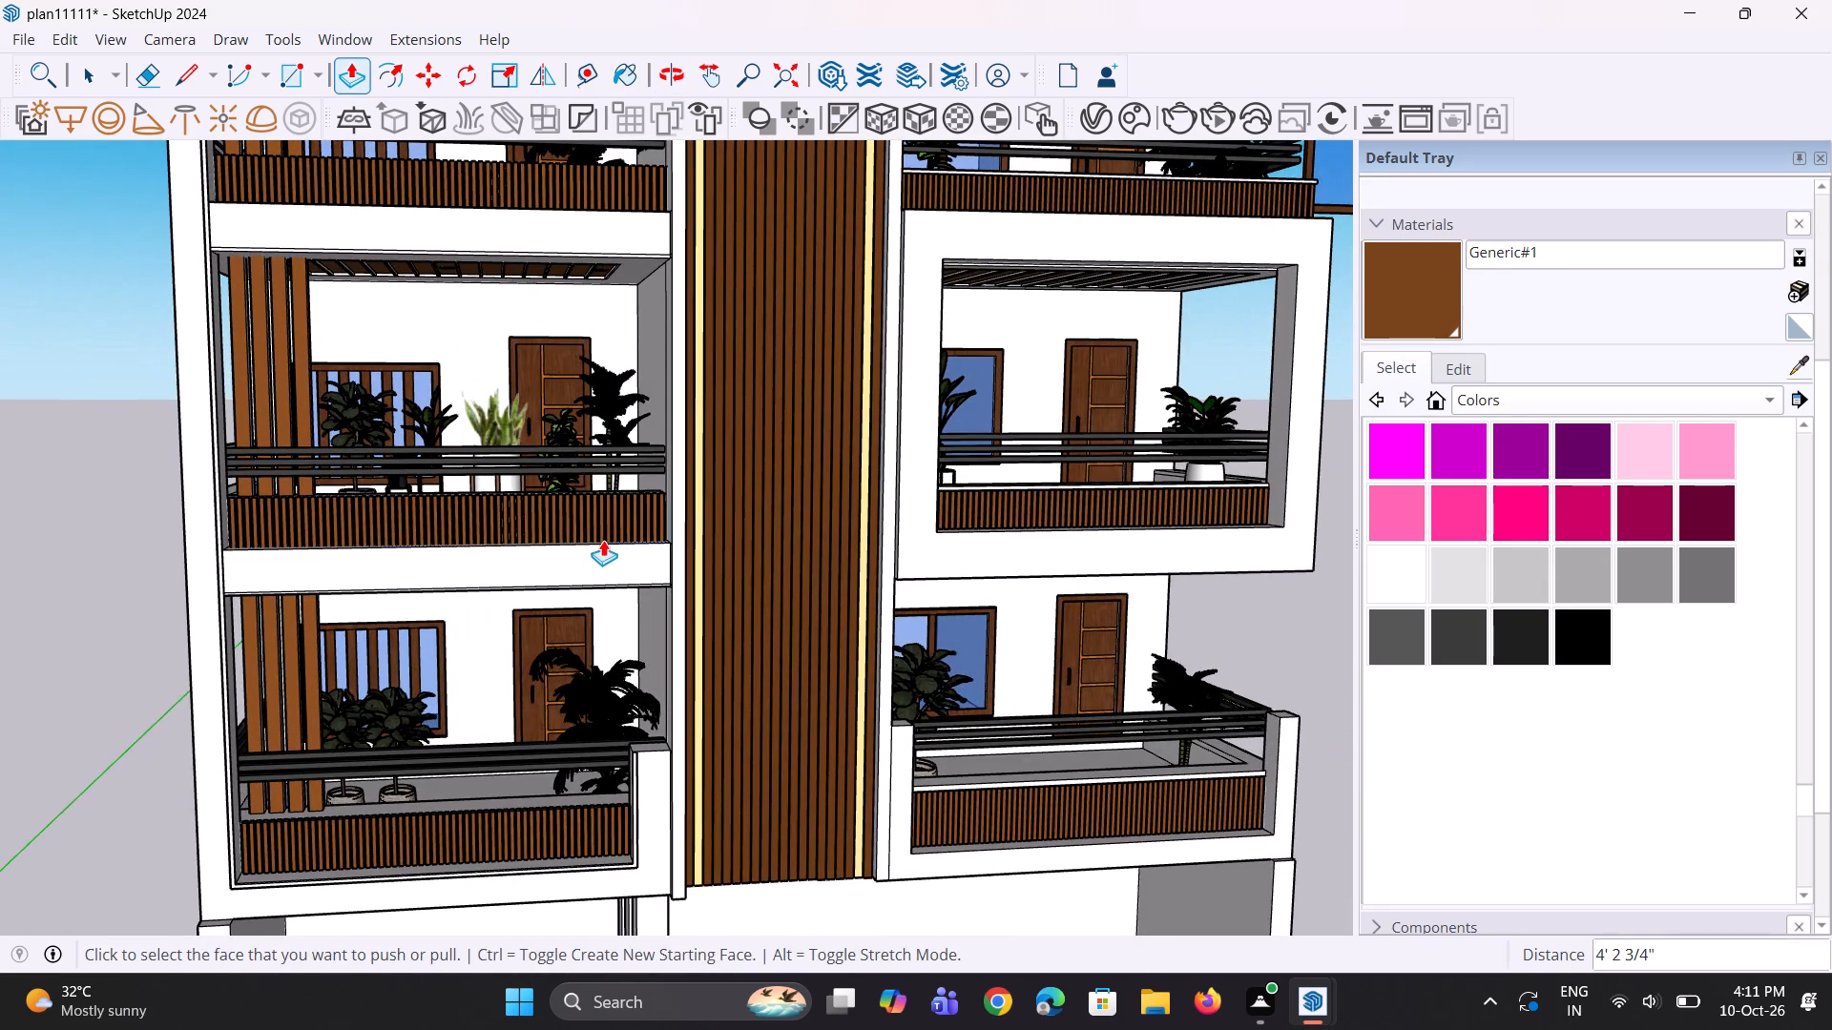
scroll(597, 540, "down", 3)
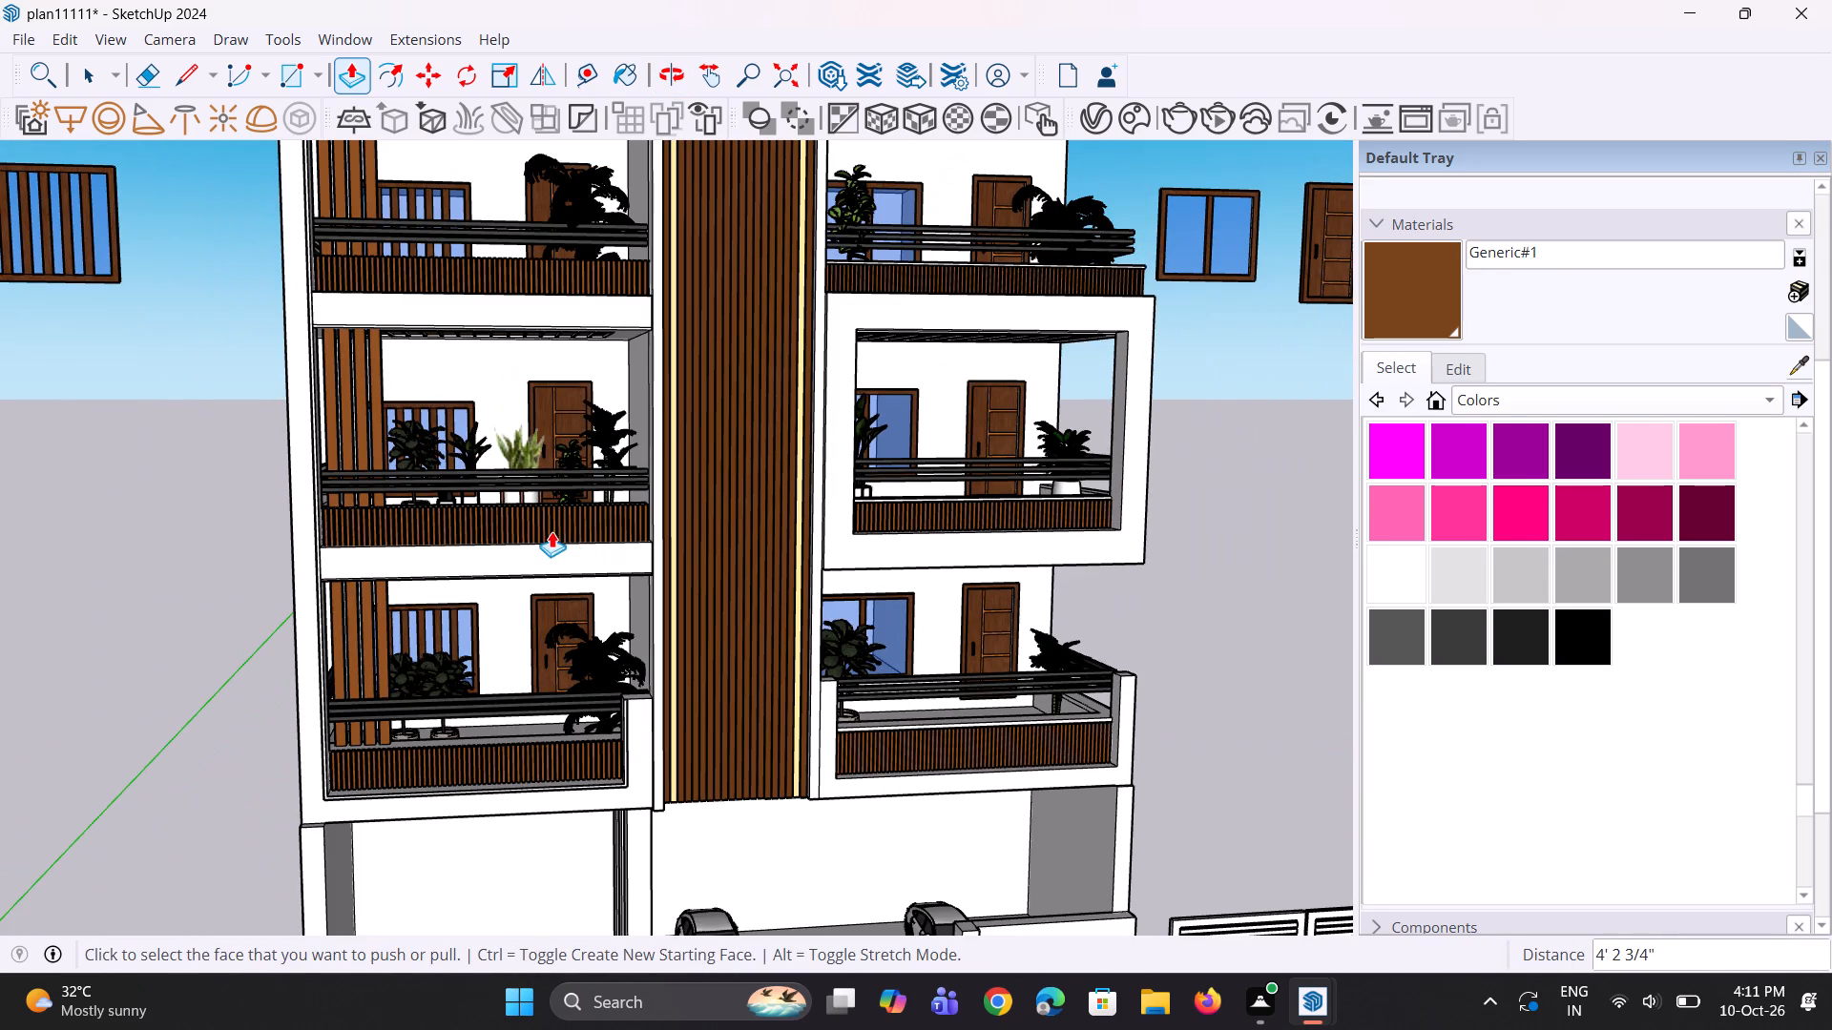
scroll(552, 531, "down", 3)
Copy the top edge of the right projecting balcony's opening upward by about 2 15/16".
scroll(753, 472, "up", 3)
scroll(831, 396, "up", 4)
key("space")
key("space")
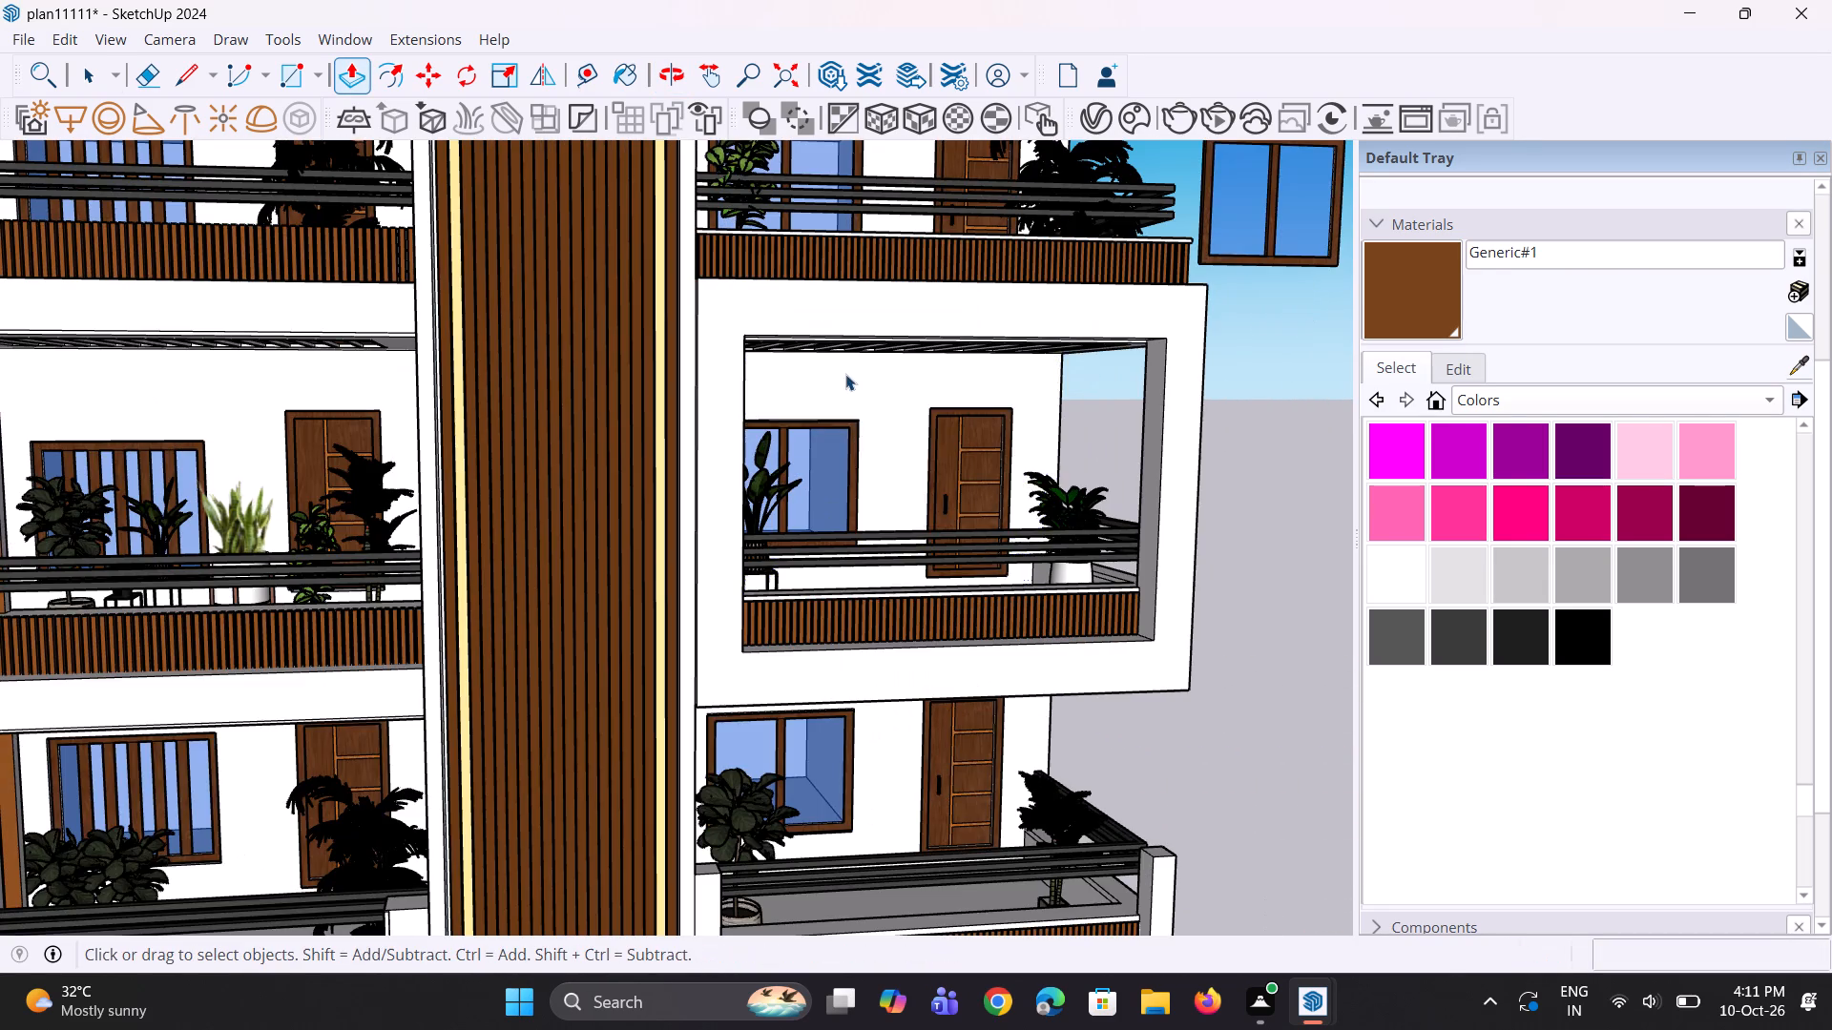
scroll(845, 362, "up", 2)
scroll(741, 320, "up", 3)
middle_click_drag(729, 348, 721, 409)
scroll(717, 385, "up", 2)
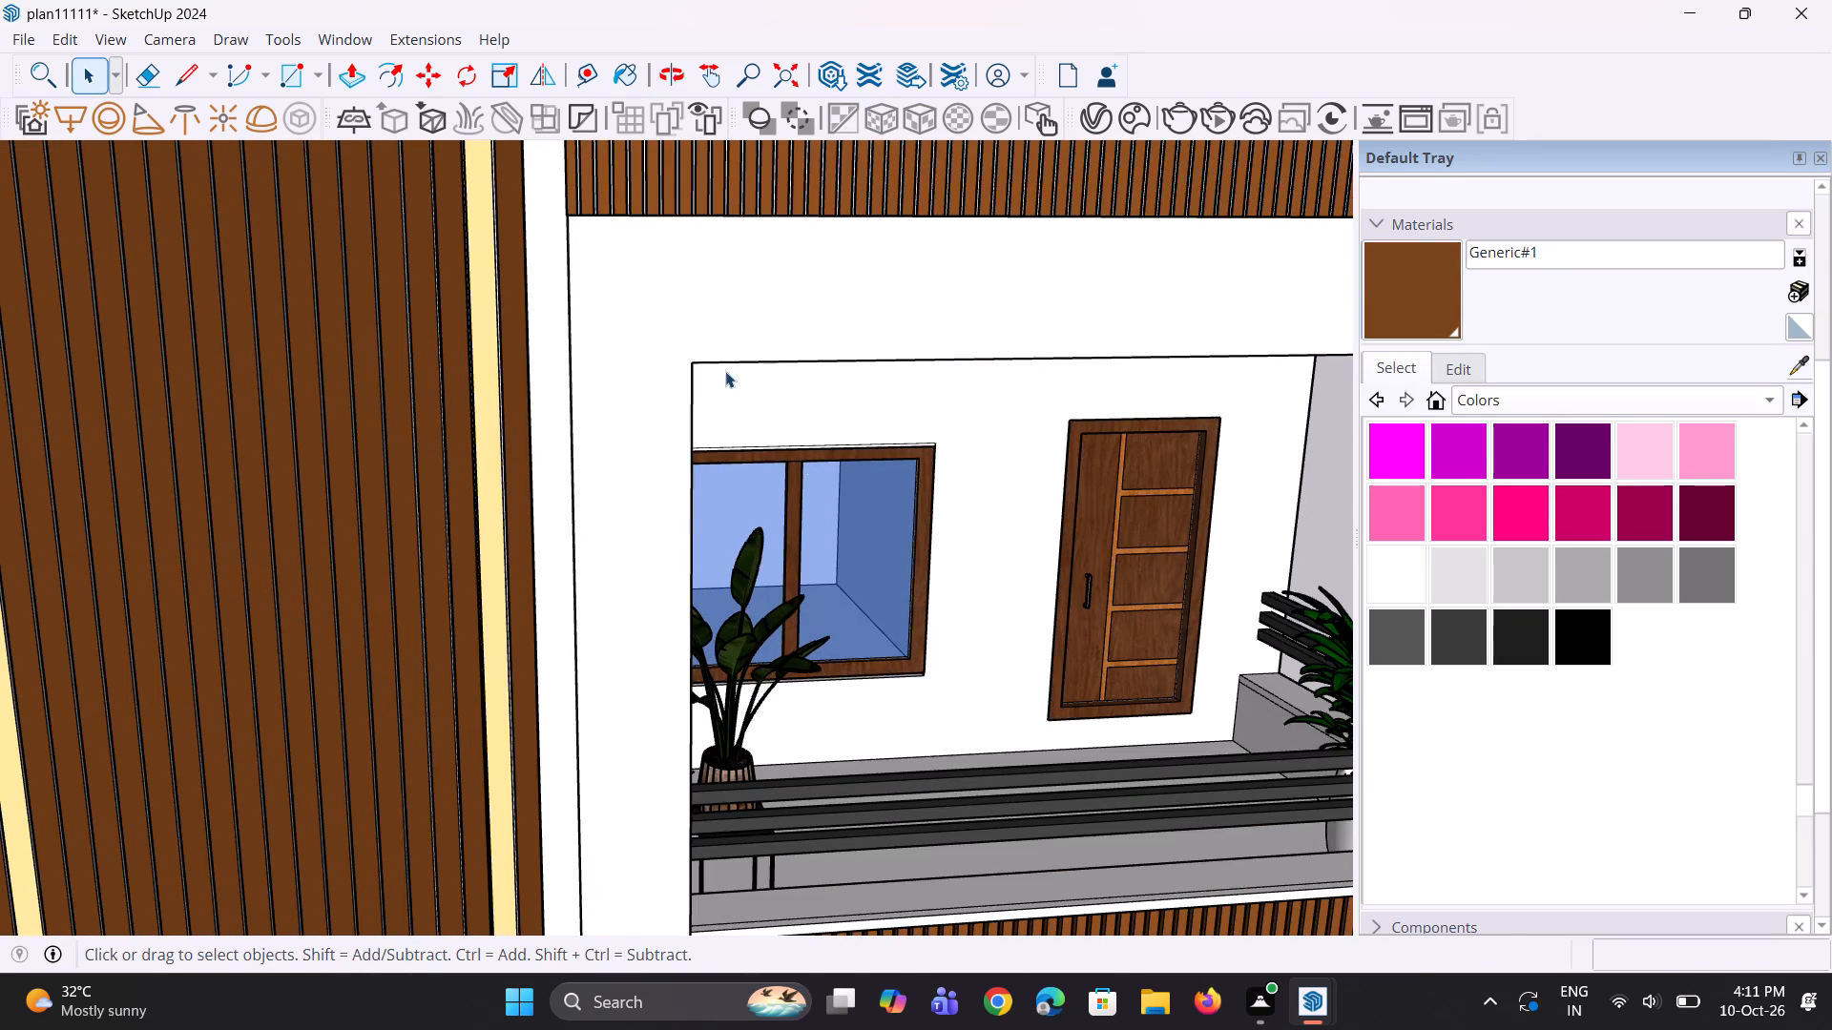
left_click(739, 363)
key("m")
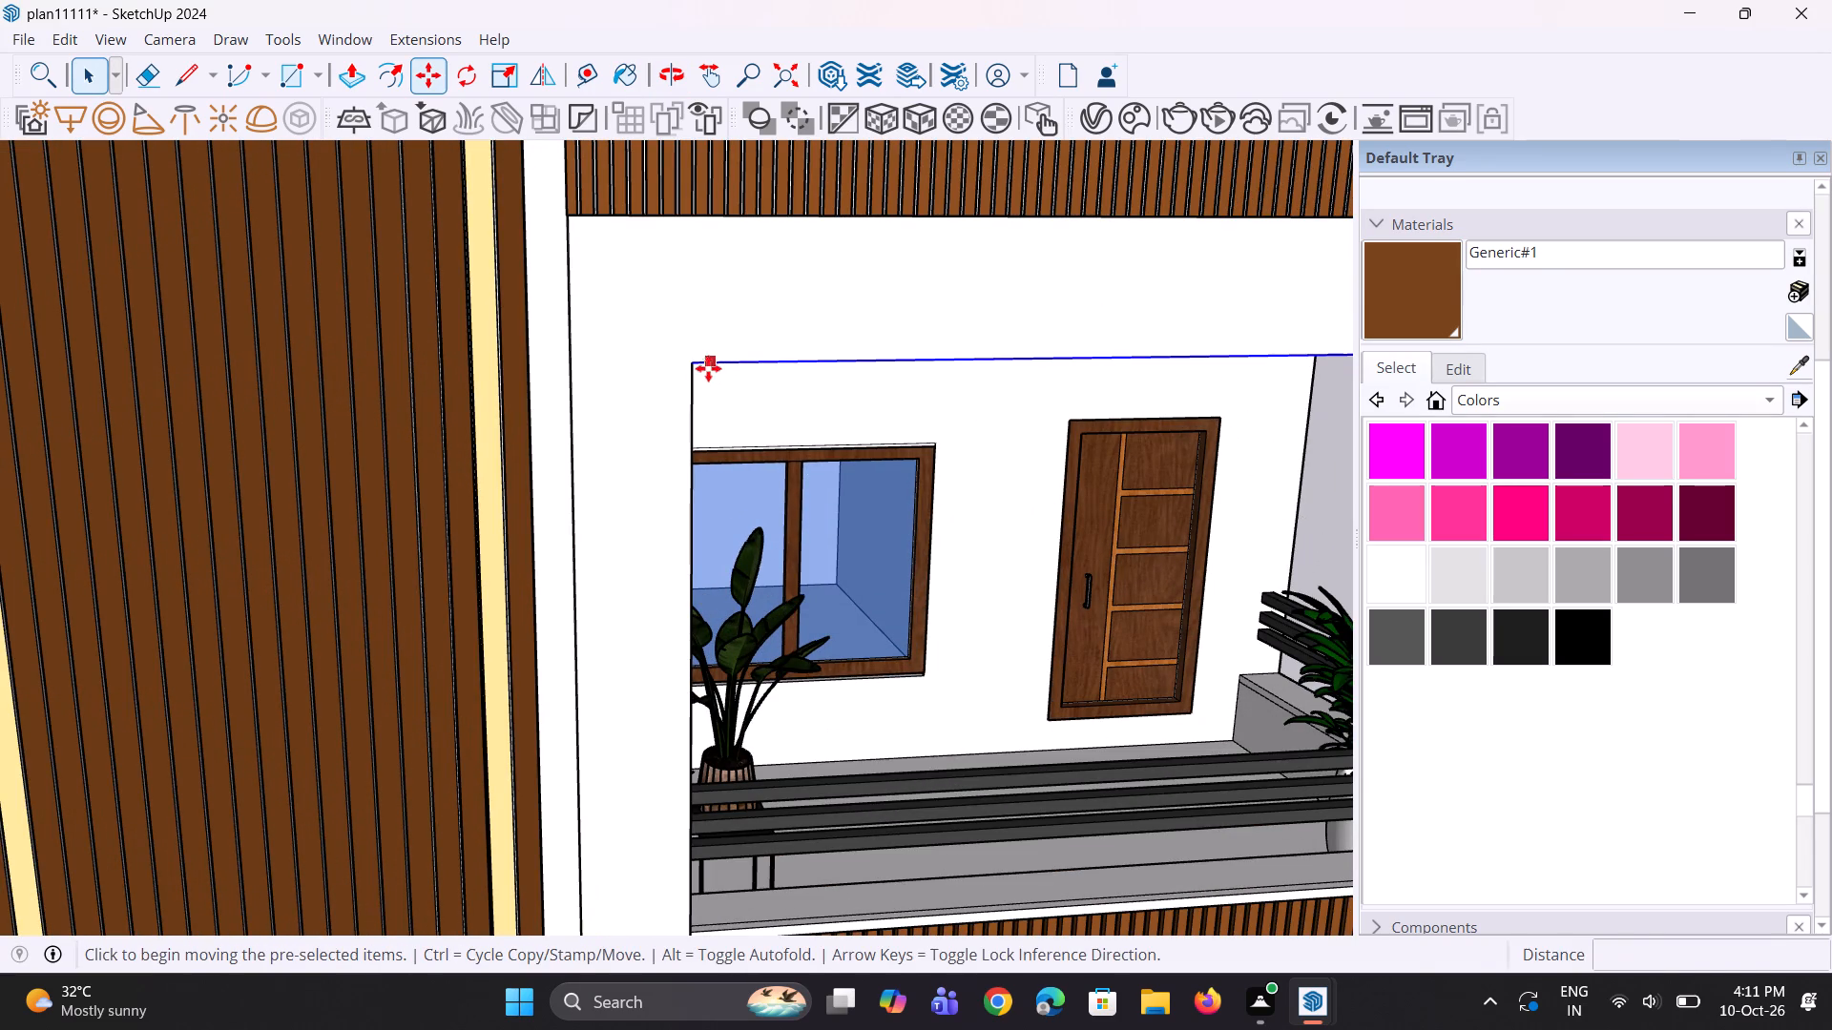
left_click(693, 366)
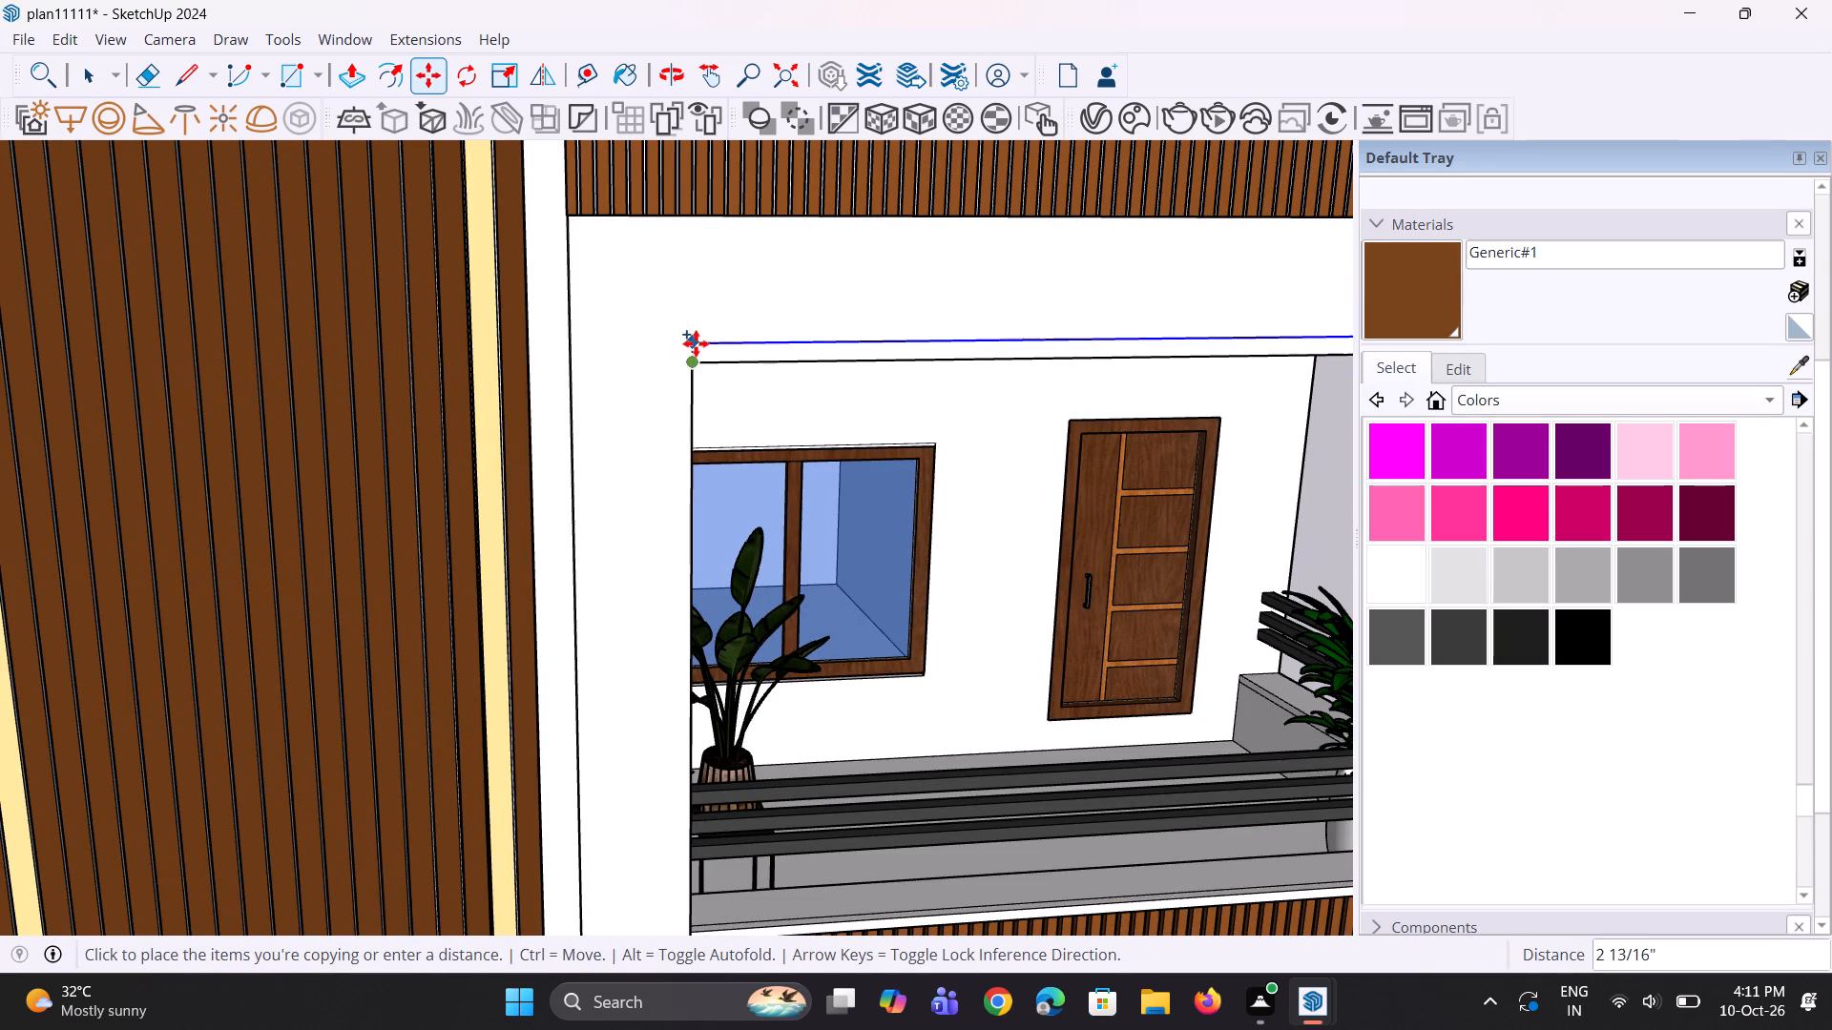
left_click(696, 343)
middle_click_drag(678, 374, 701, 387)
key("space")
key("space")
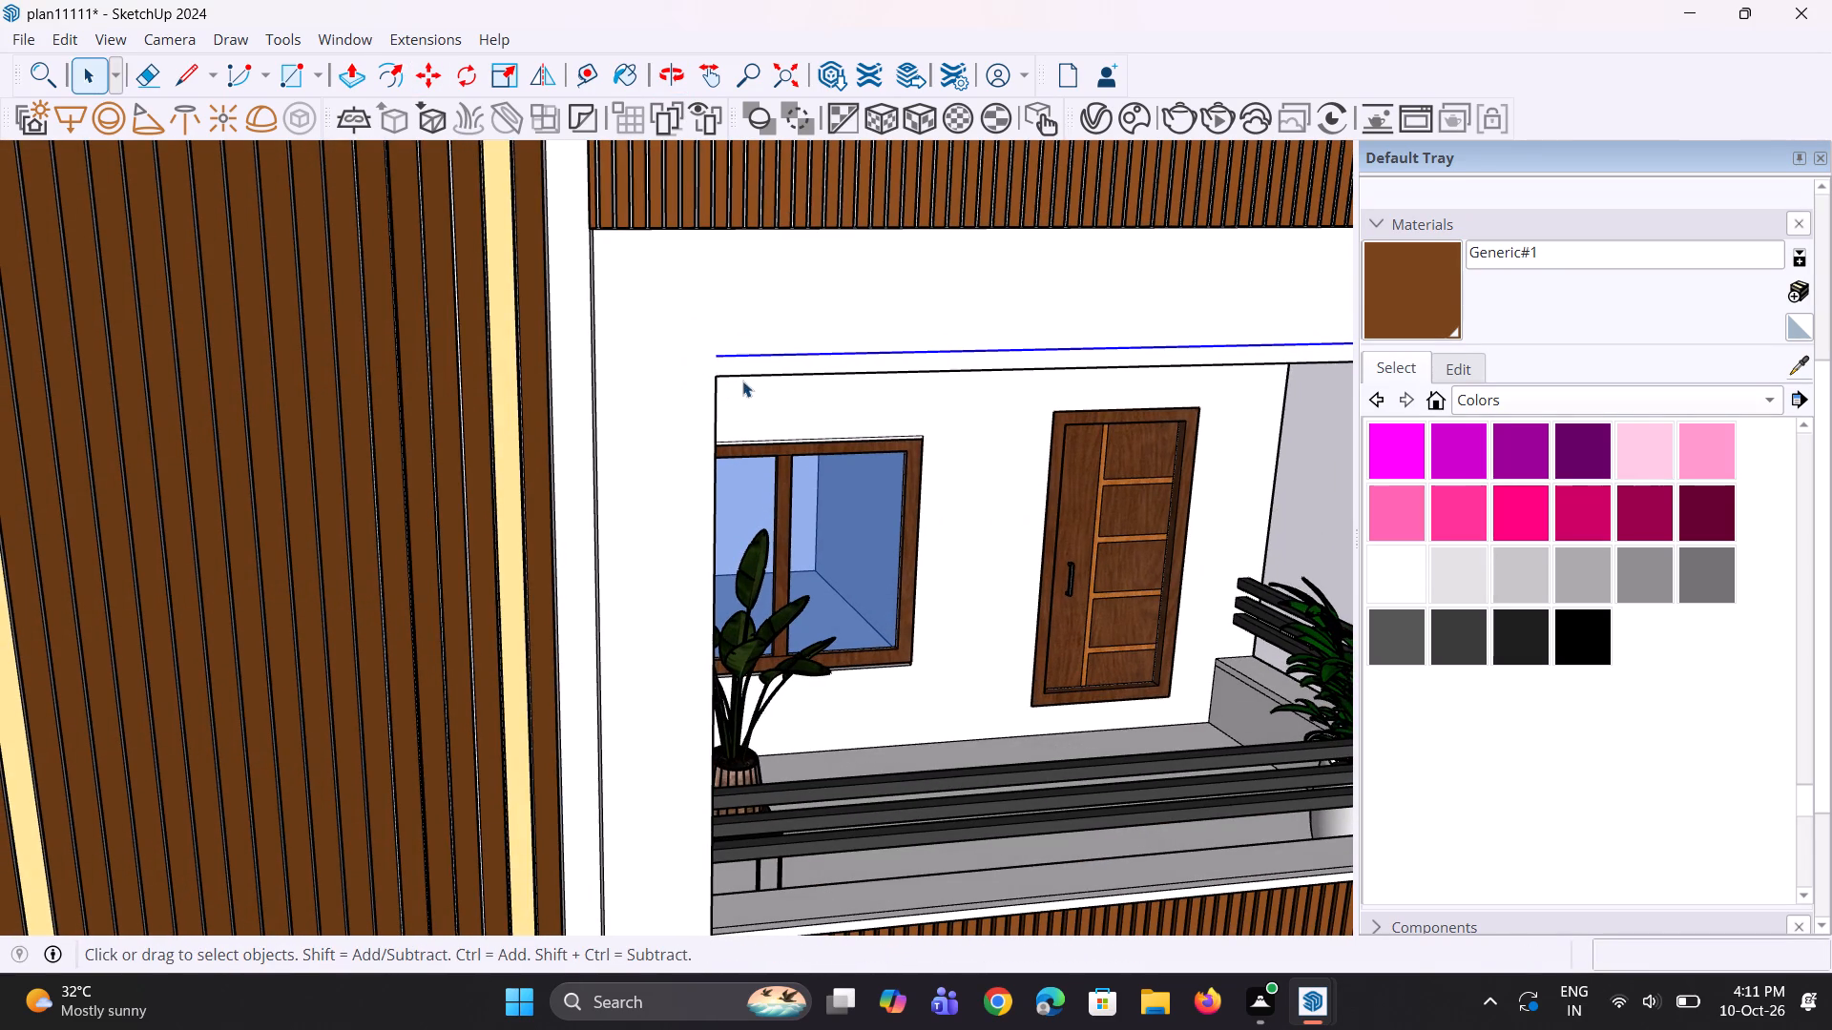
Close the left end of the strip above the right balcony opening with a vertical line about 2 15/16" long.
key("p")
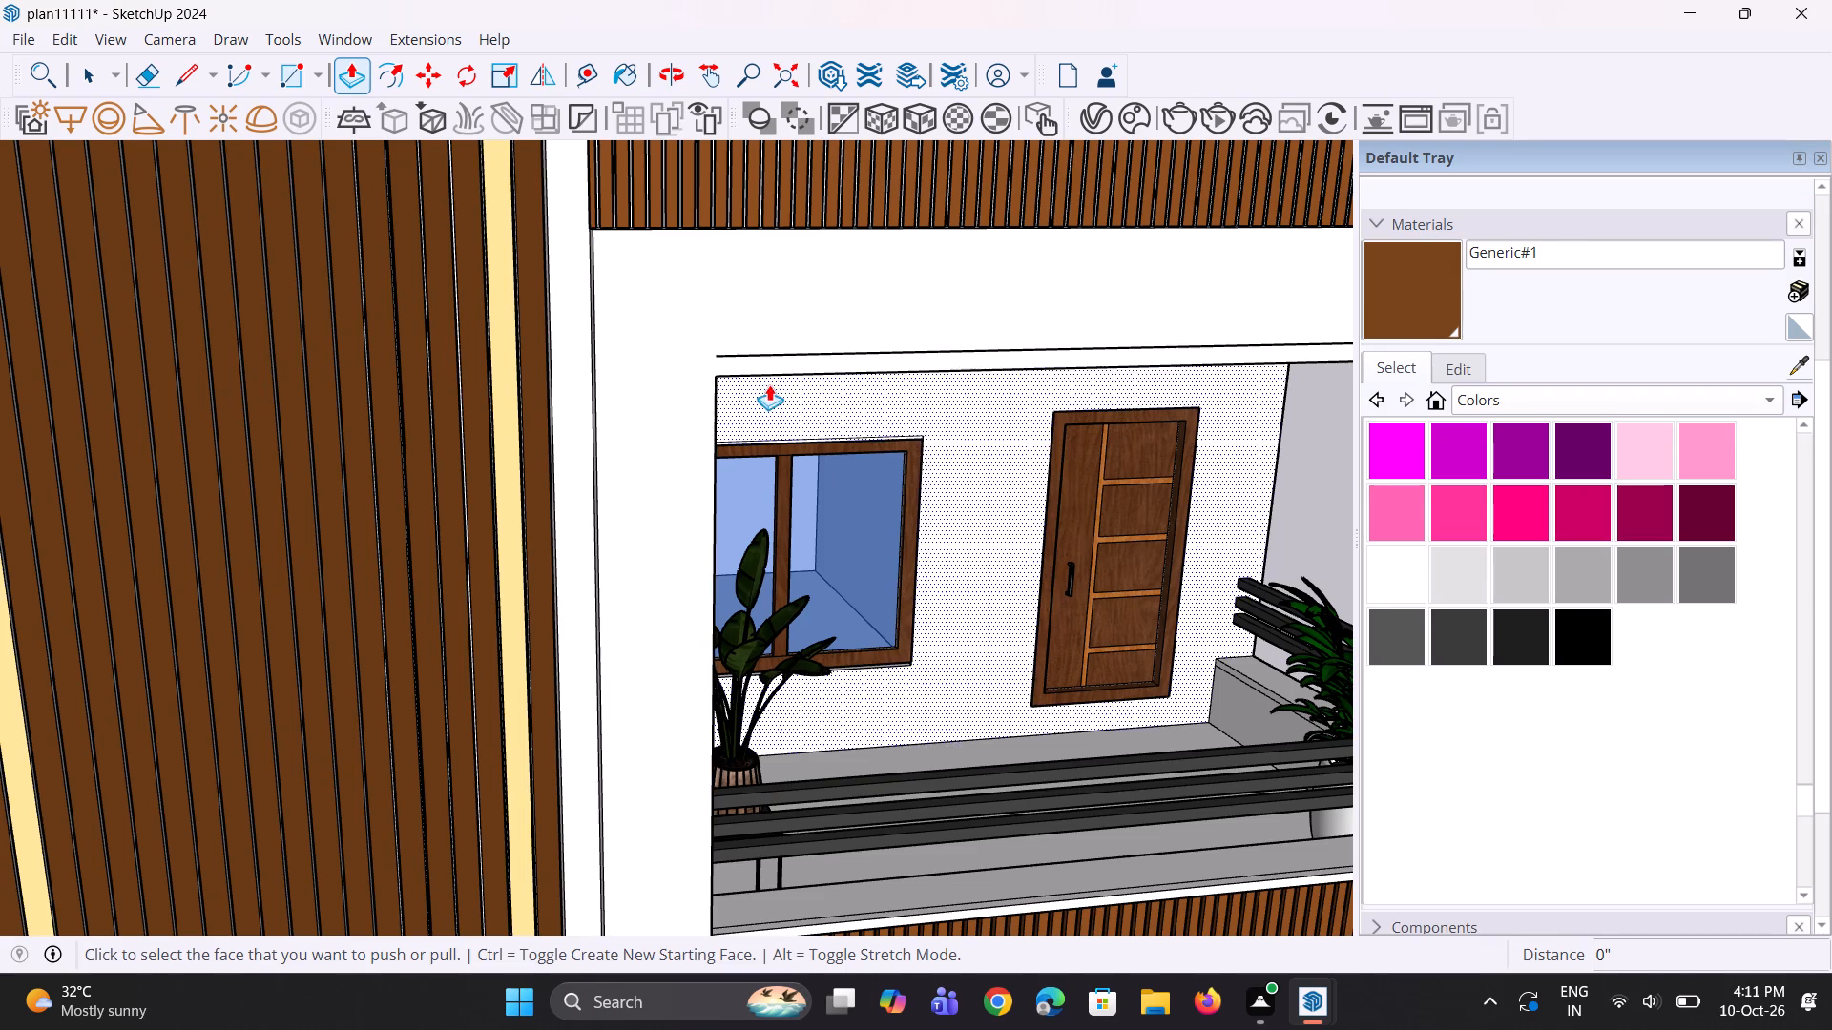
key("l")
scroll(758, 377, "up", 5)
left_click(710, 354)
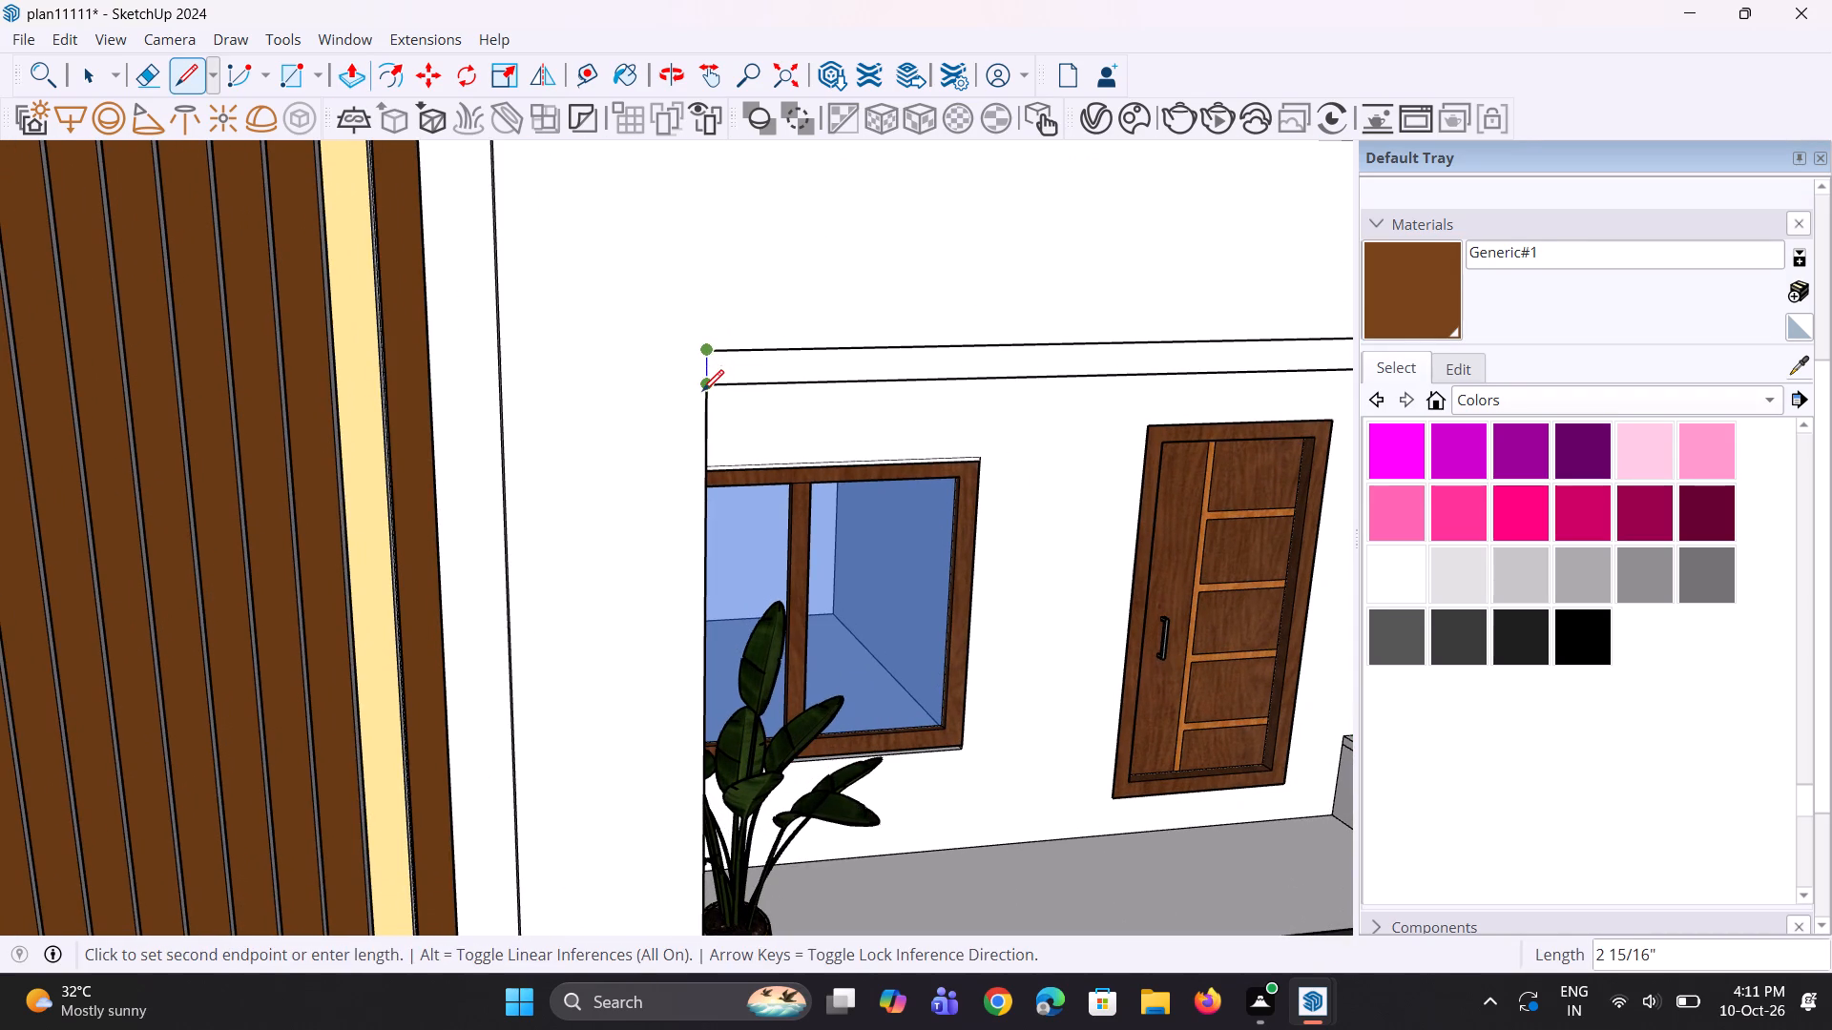
left_click(702, 392)
key("p")
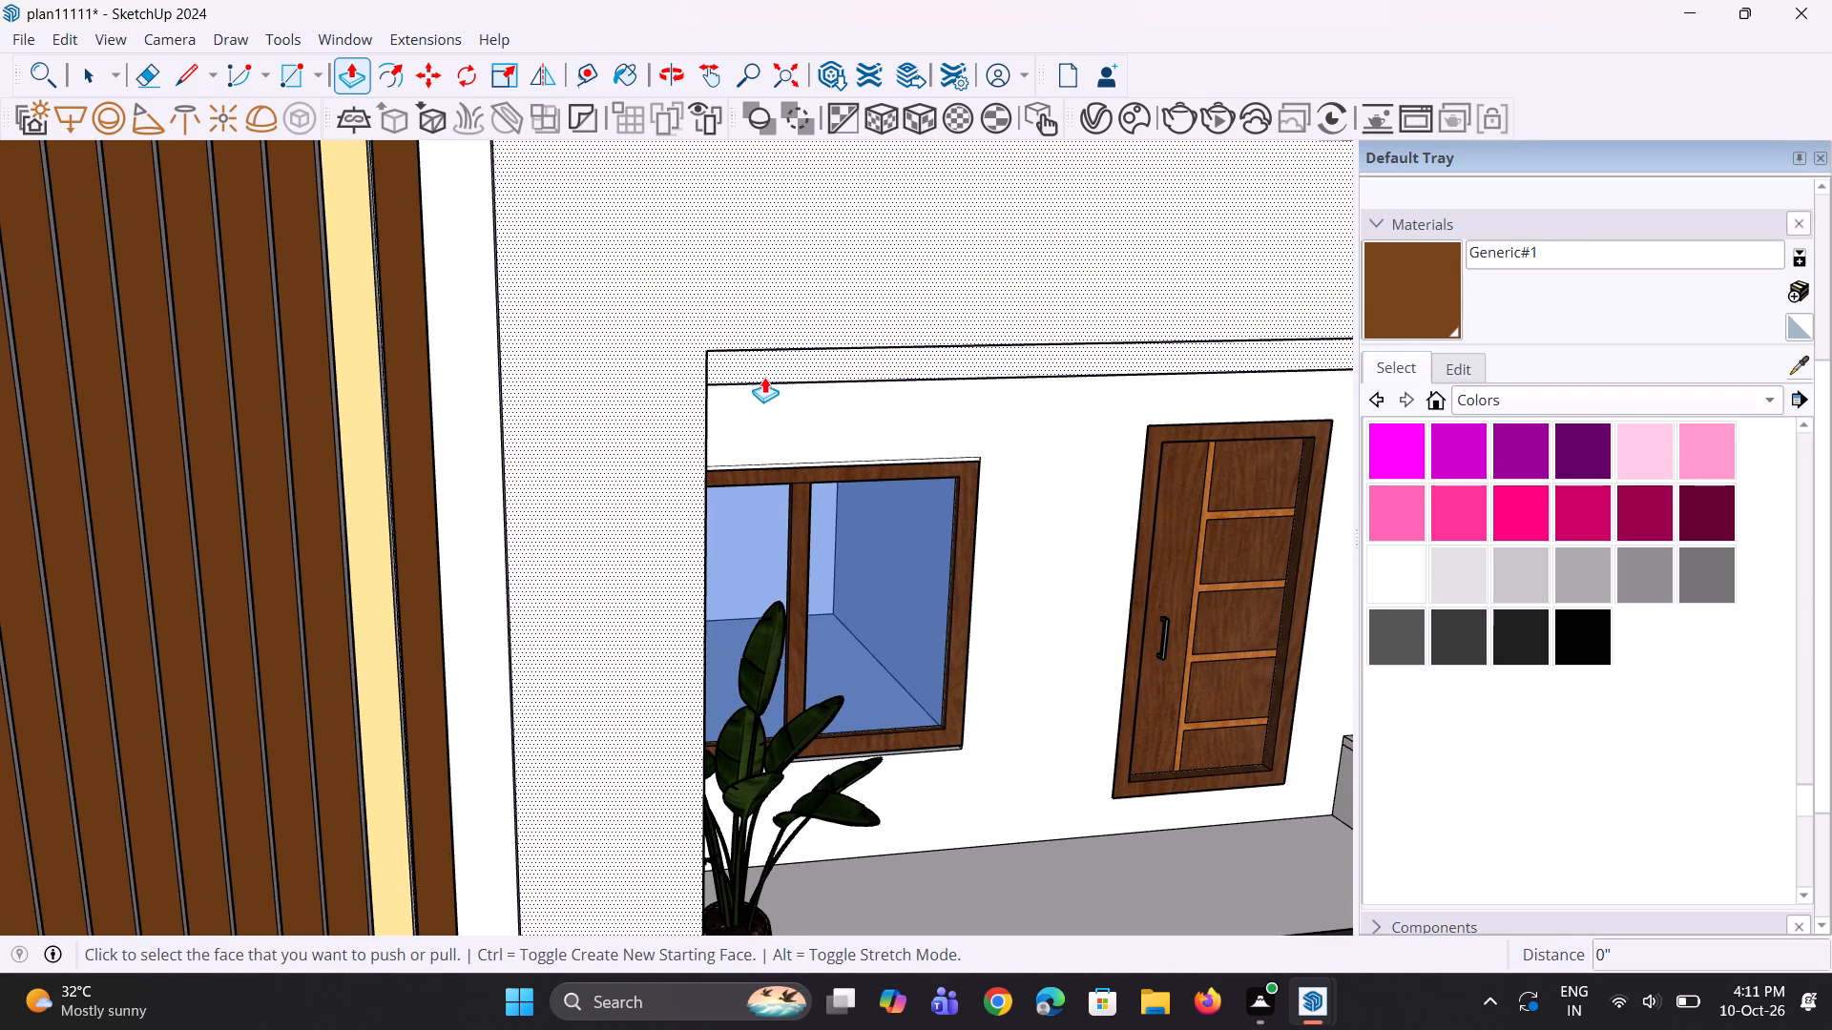
Close the strip's right end with a short vertical line down to the opening's upper right corner.
scroll(573, 453, "down", 16)
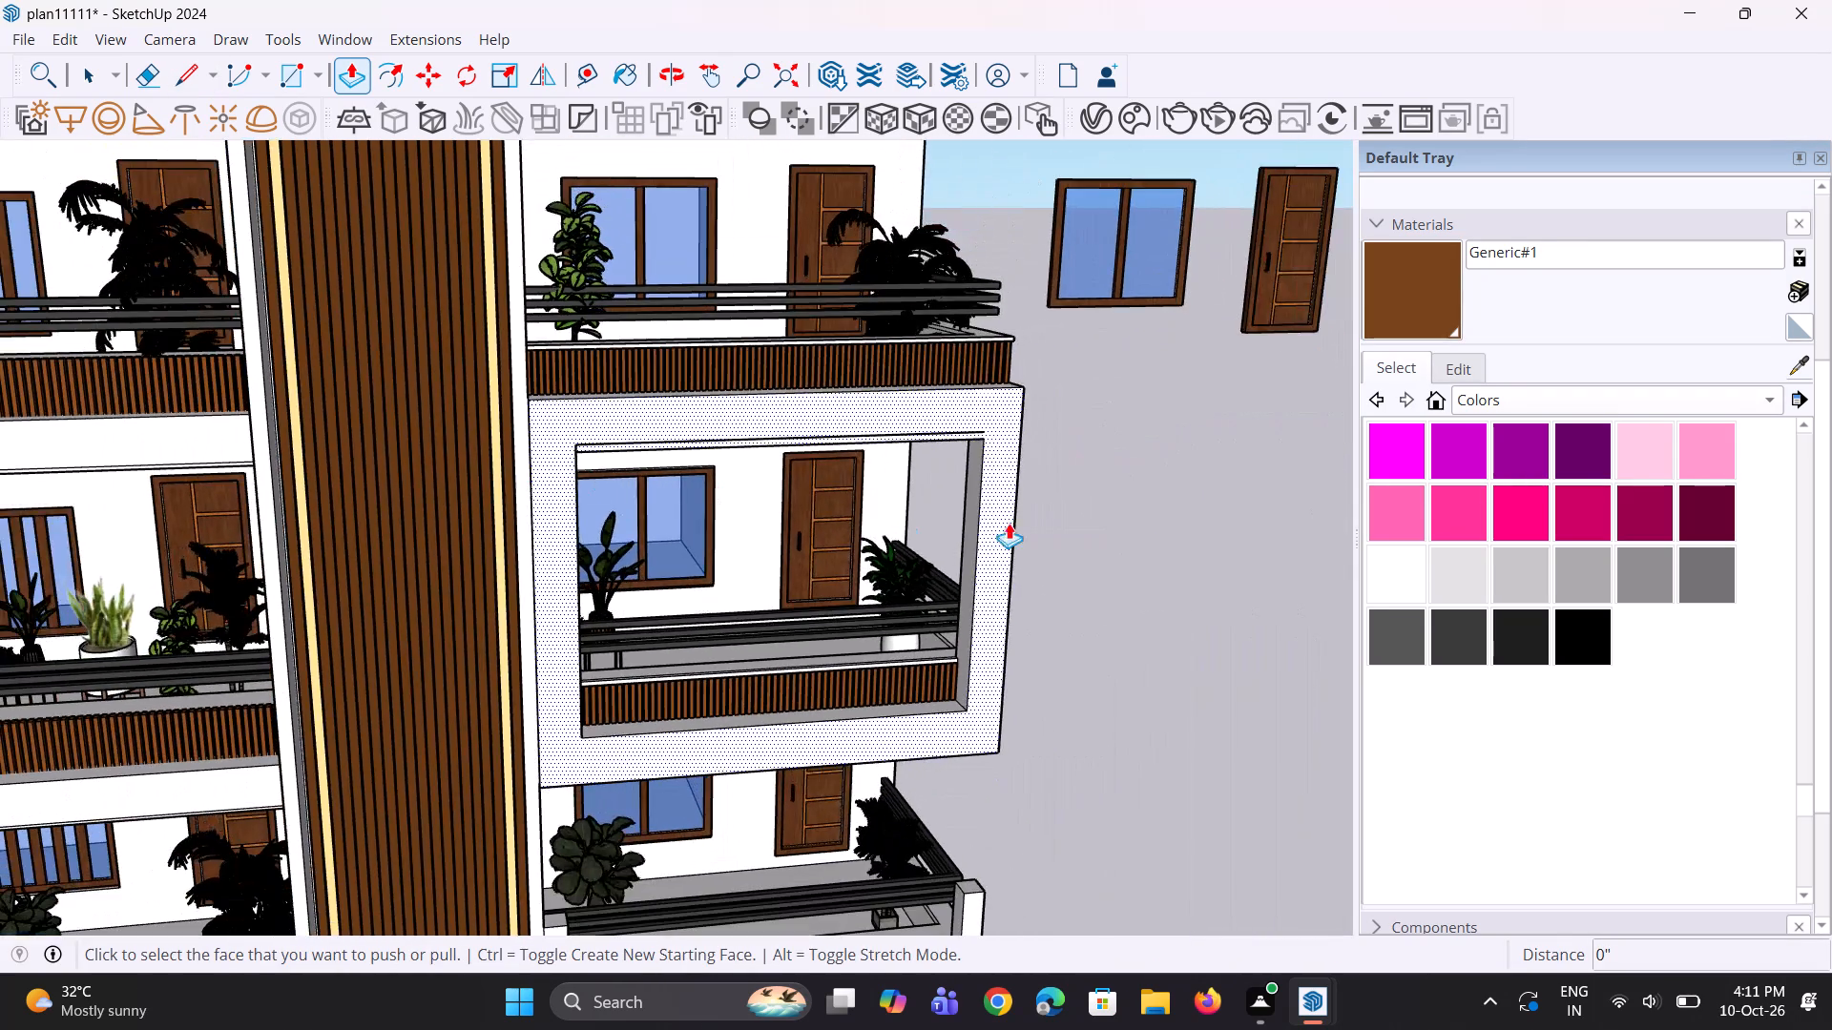
middle_click_drag(1173, 523, 989, 469)
key("space")
key("space")
scroll(975, 452, "up", 7)
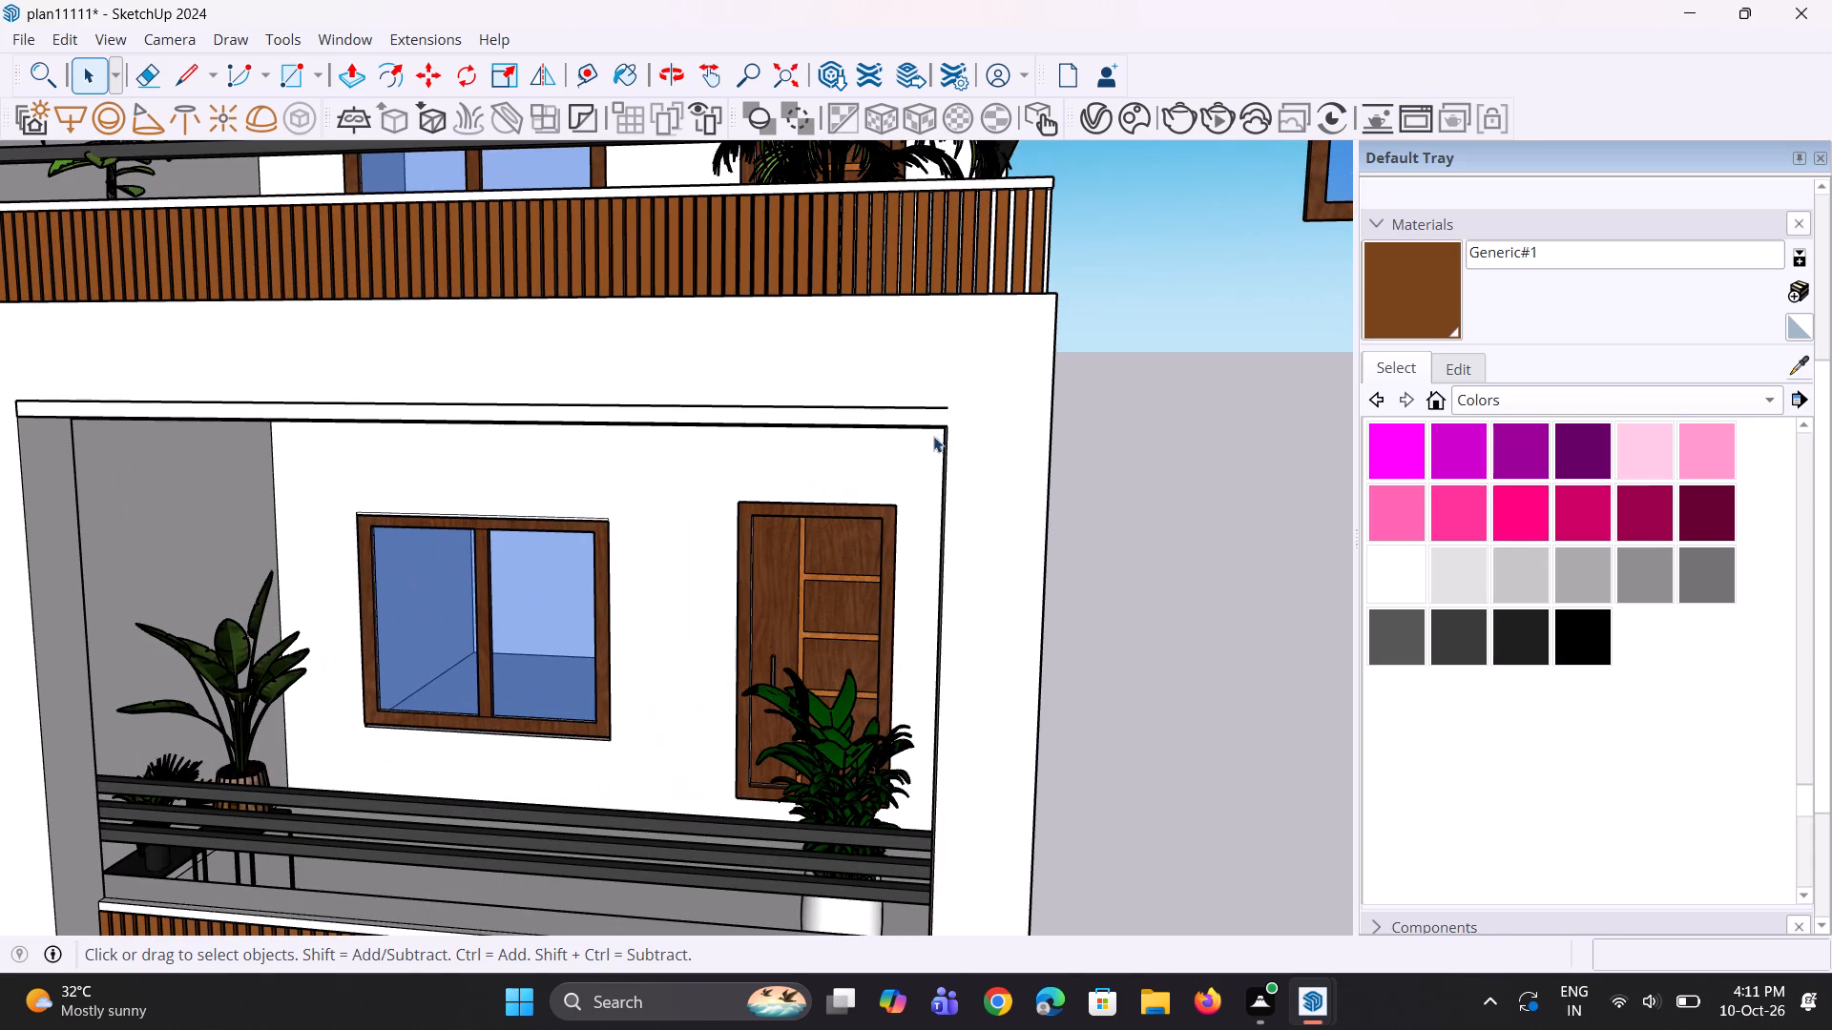
scroll(931, 446, "up", 2)
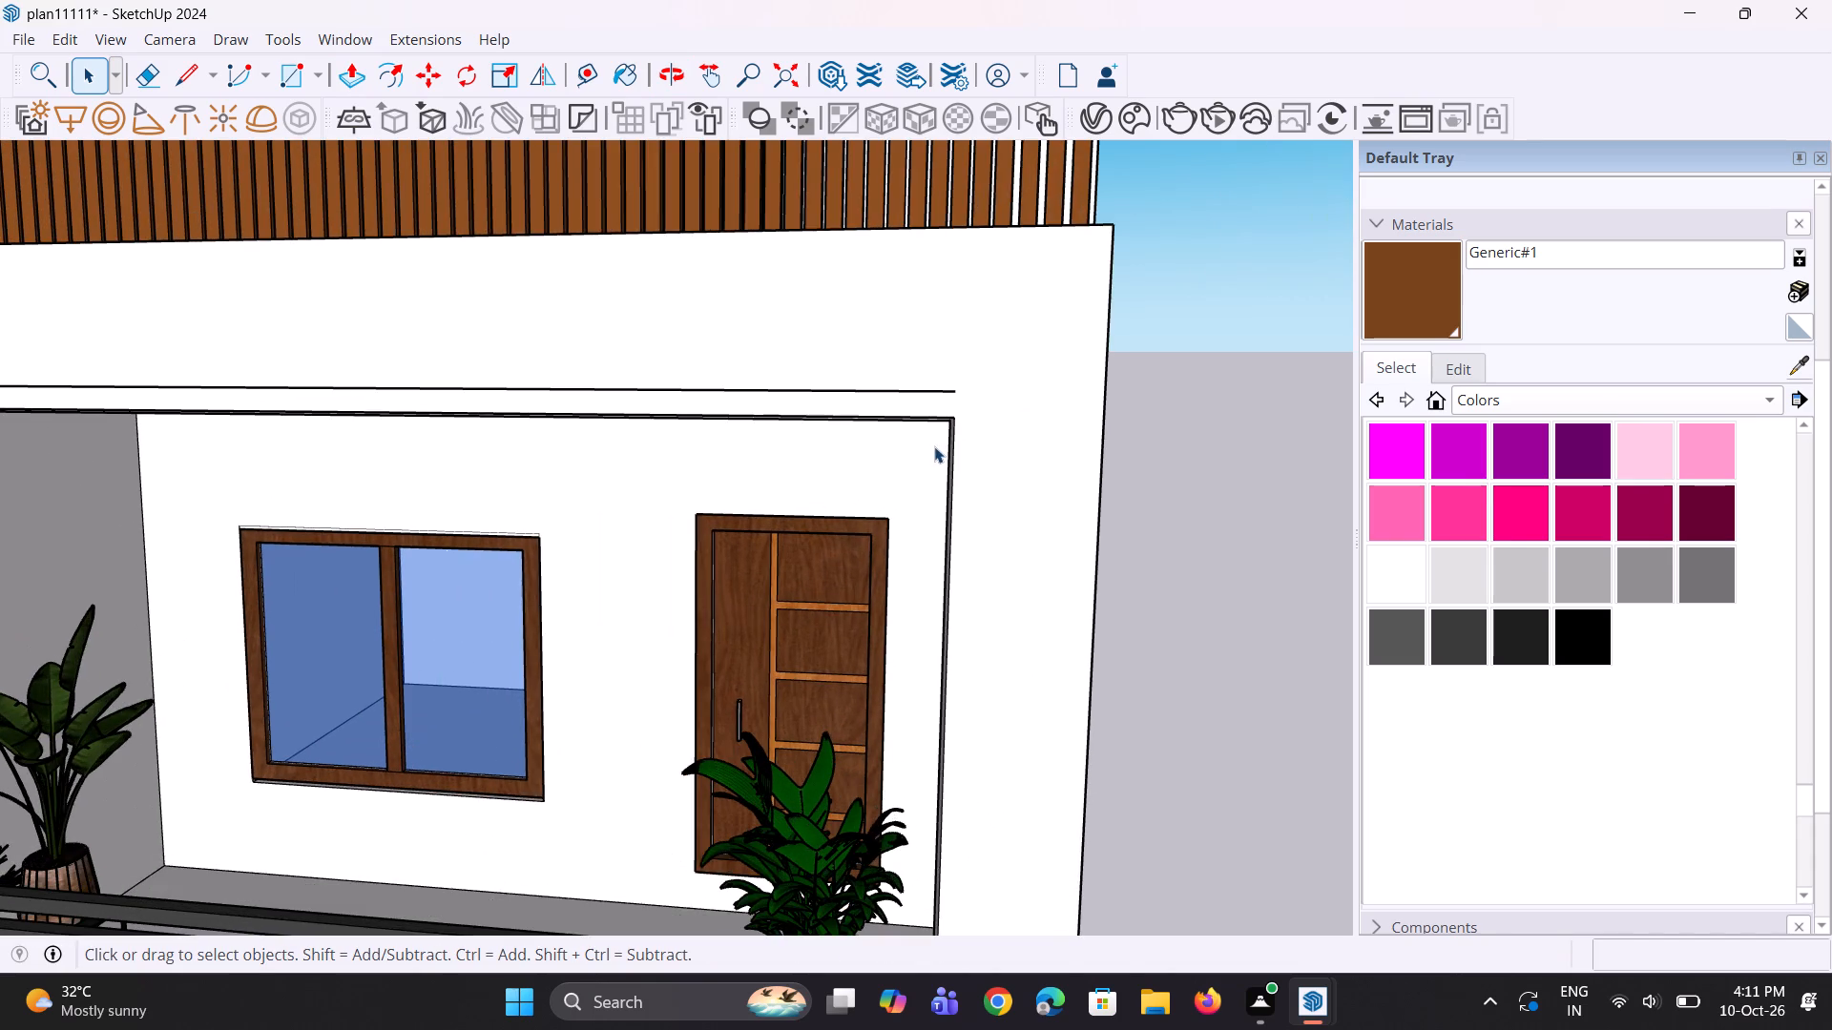
scroll(934, 446, "down", 6)
scroll(934, 446, "up", 1)
middle_click(965, 446)
key("l")
scroll(972, 415, "up", 2)
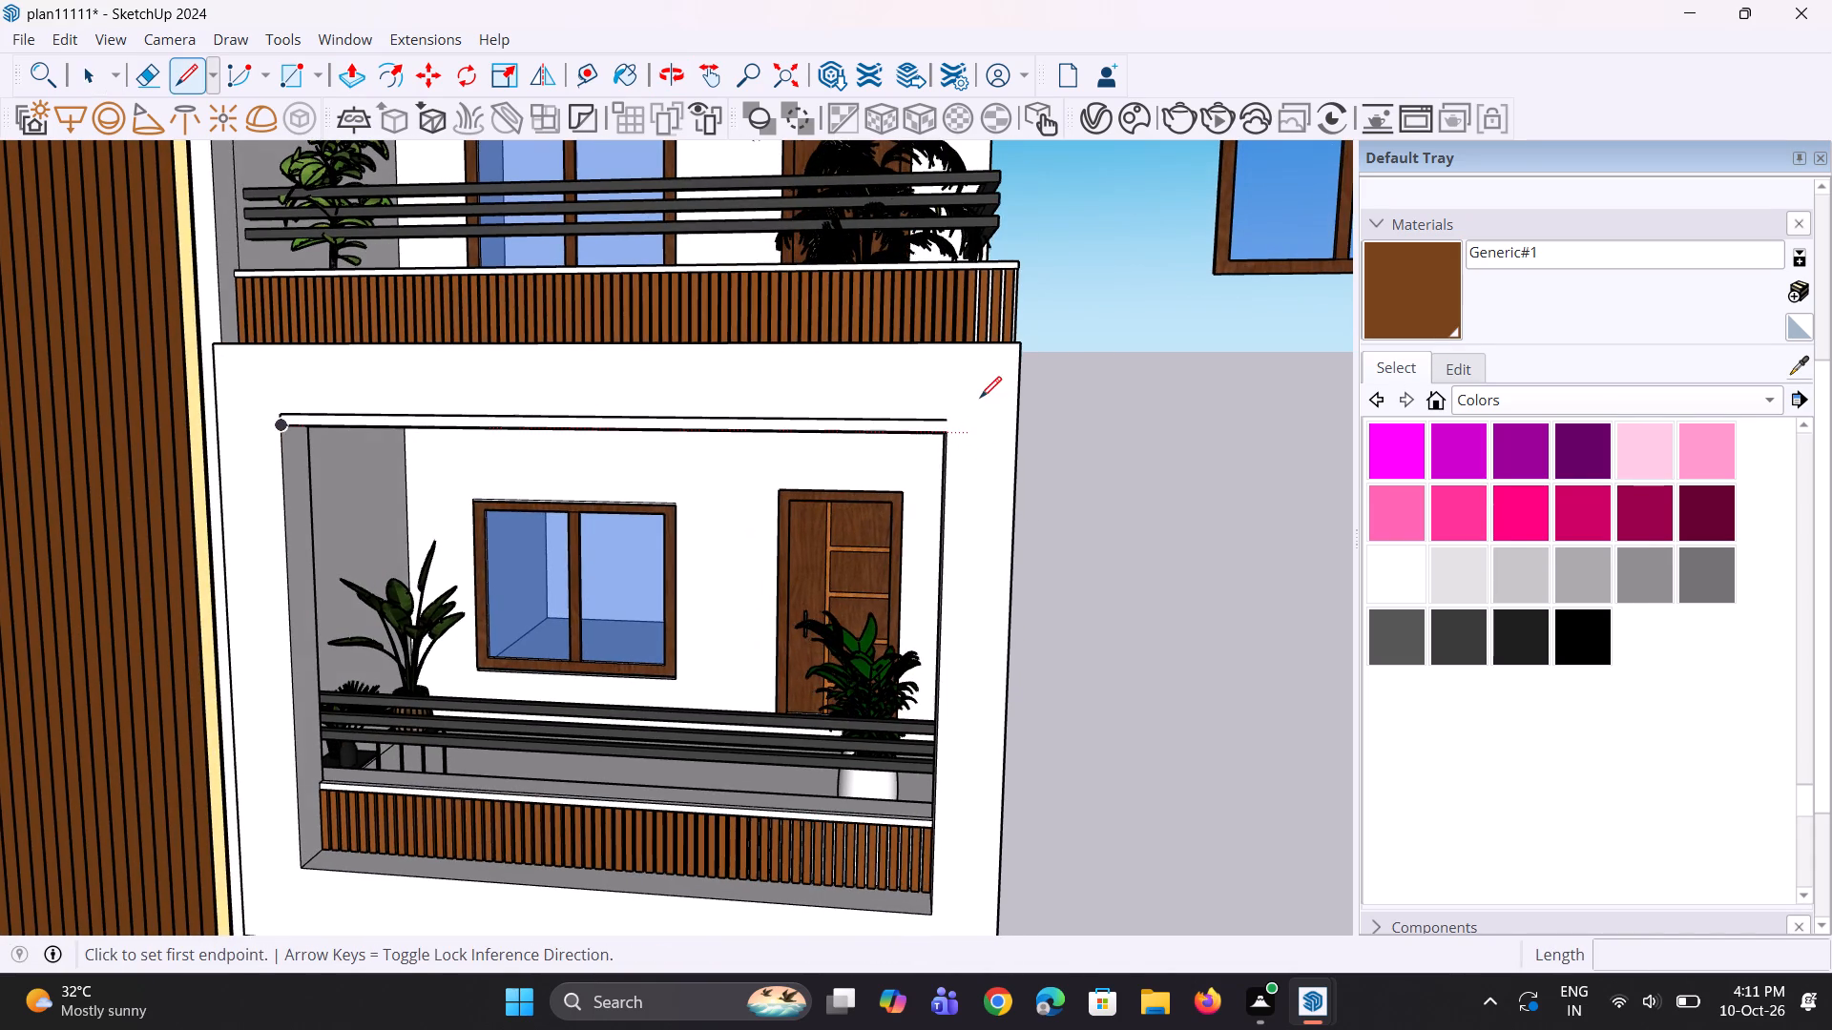
scroll(955, 415, "up", 7)
left_click(930, 430)
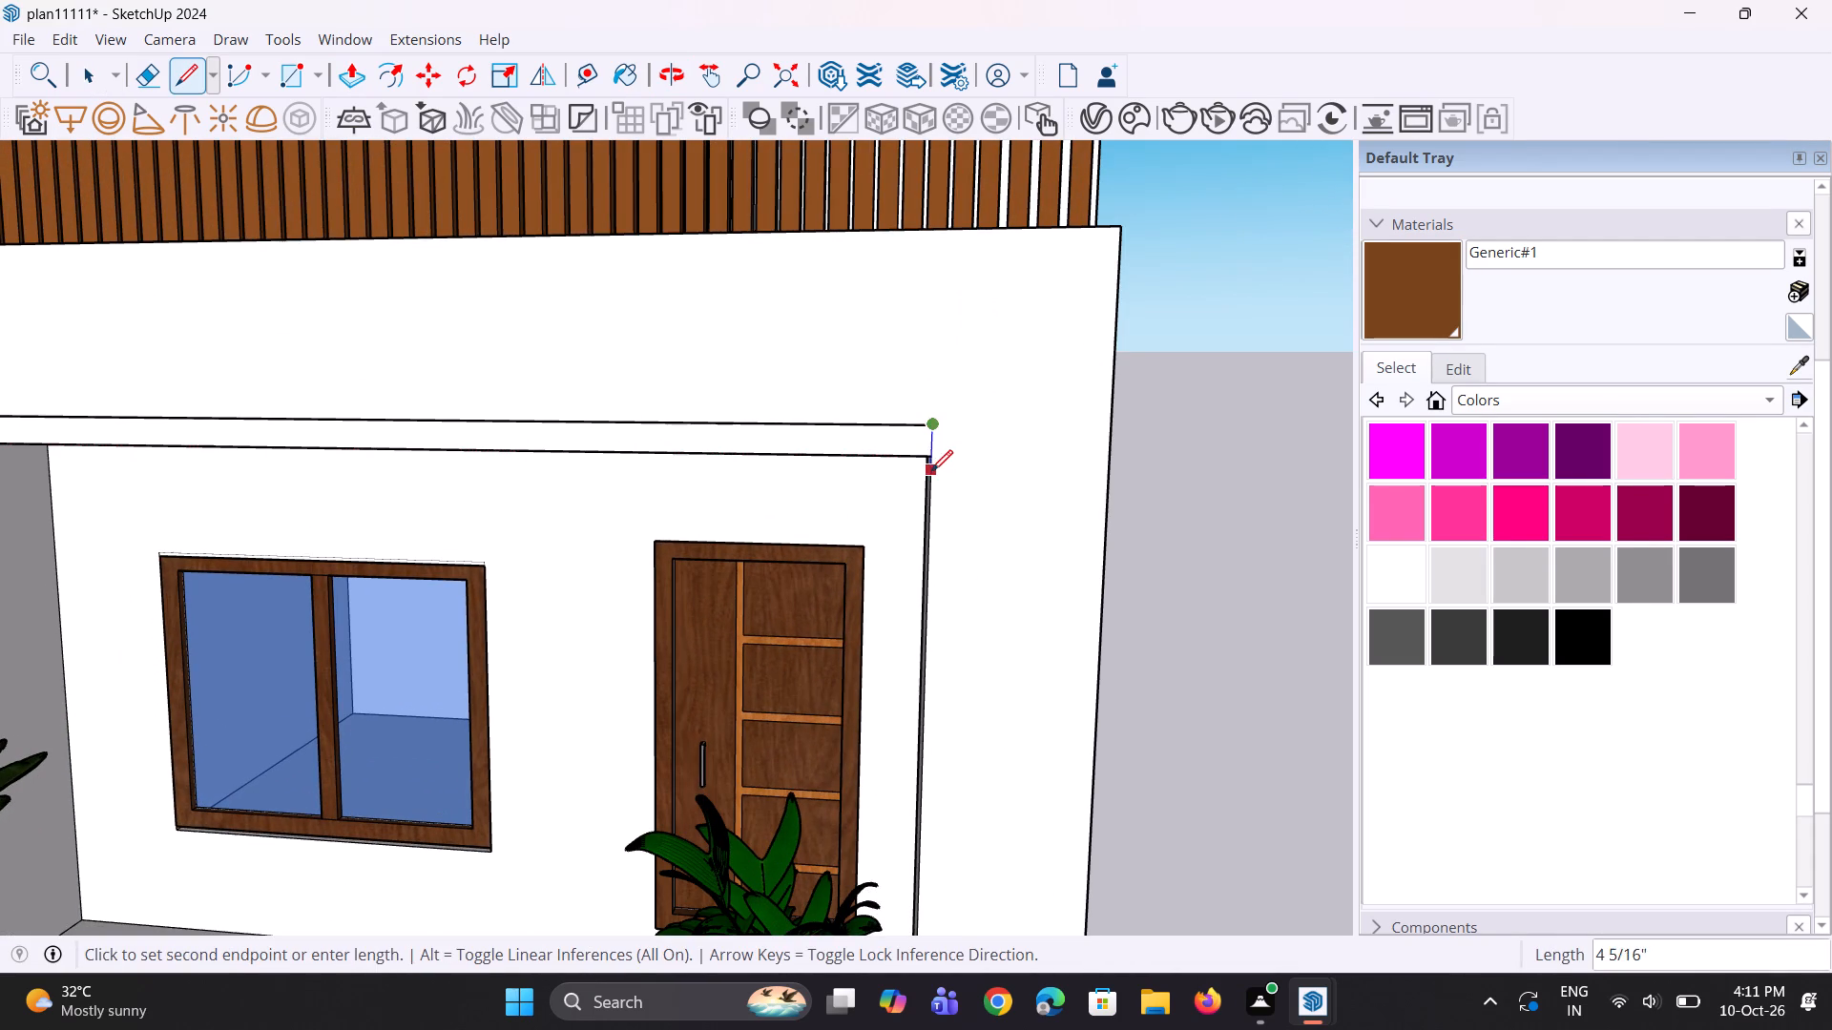
left_click(932, 459)
key("space")
Pull the strip above the opening out about 6 11/16", and push its front face back about 2 1/16".
key("p")
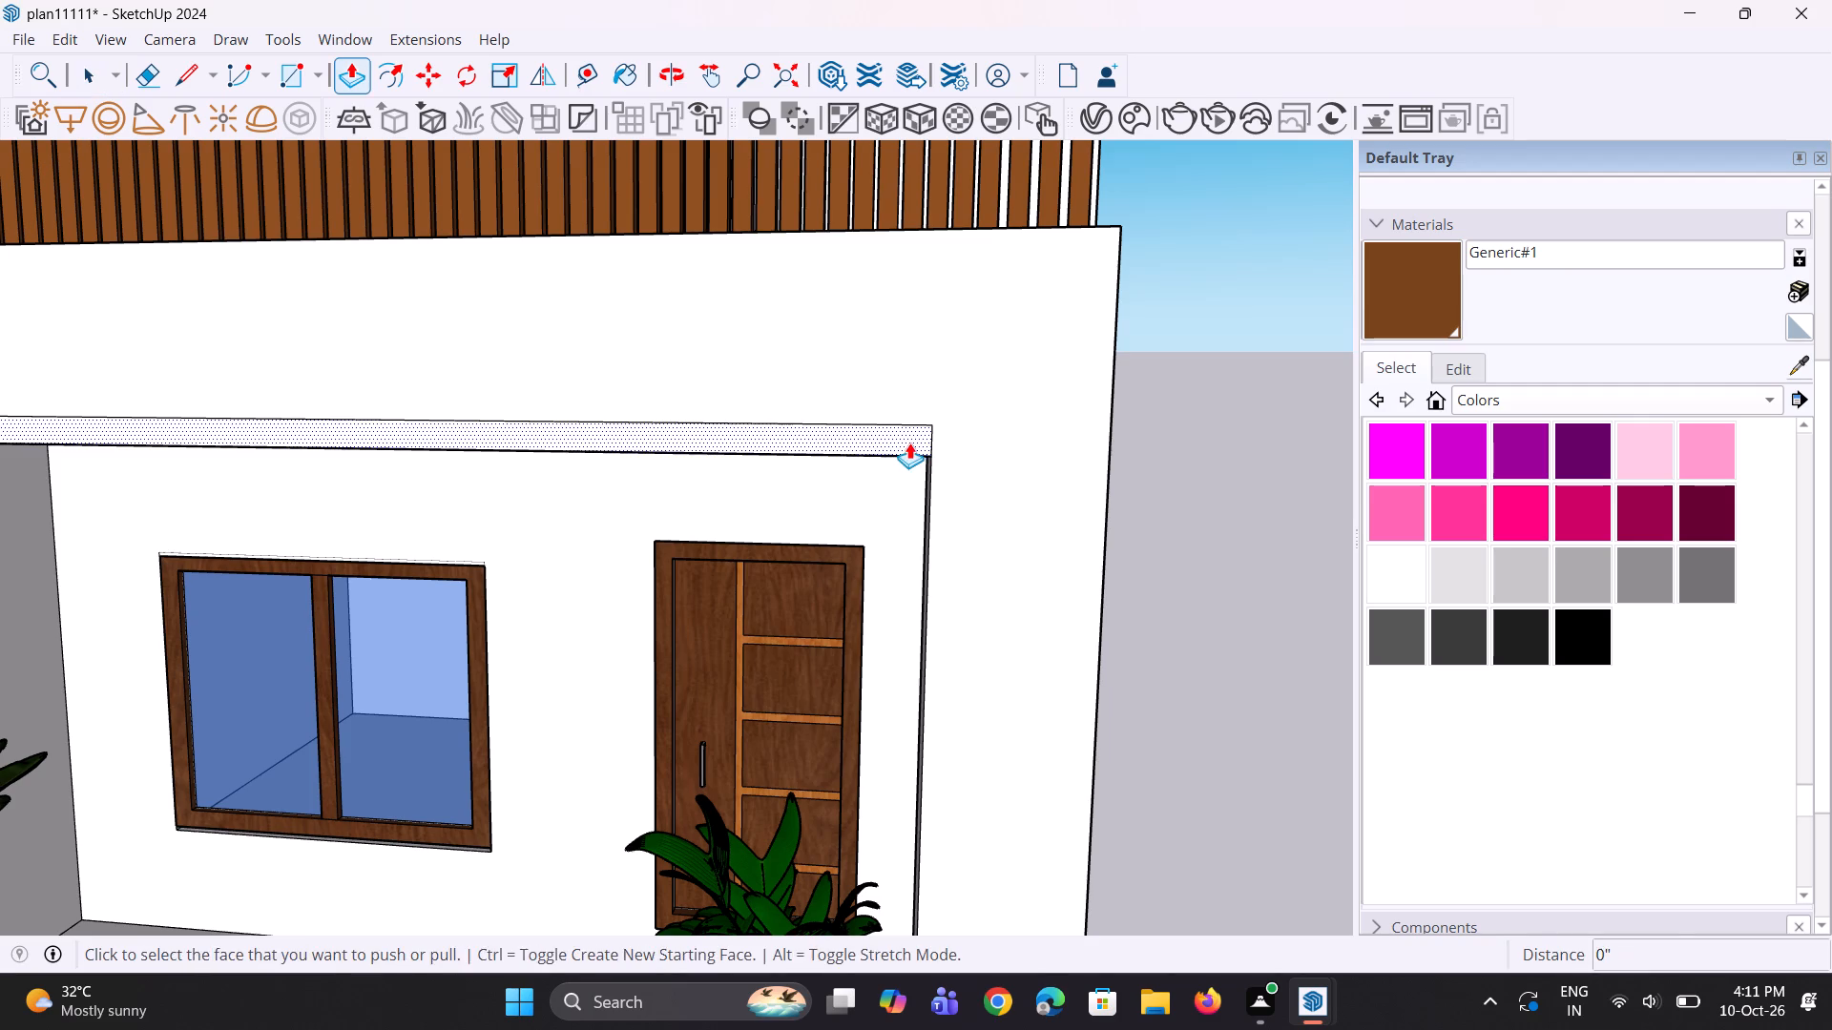
left_click(909, 443)
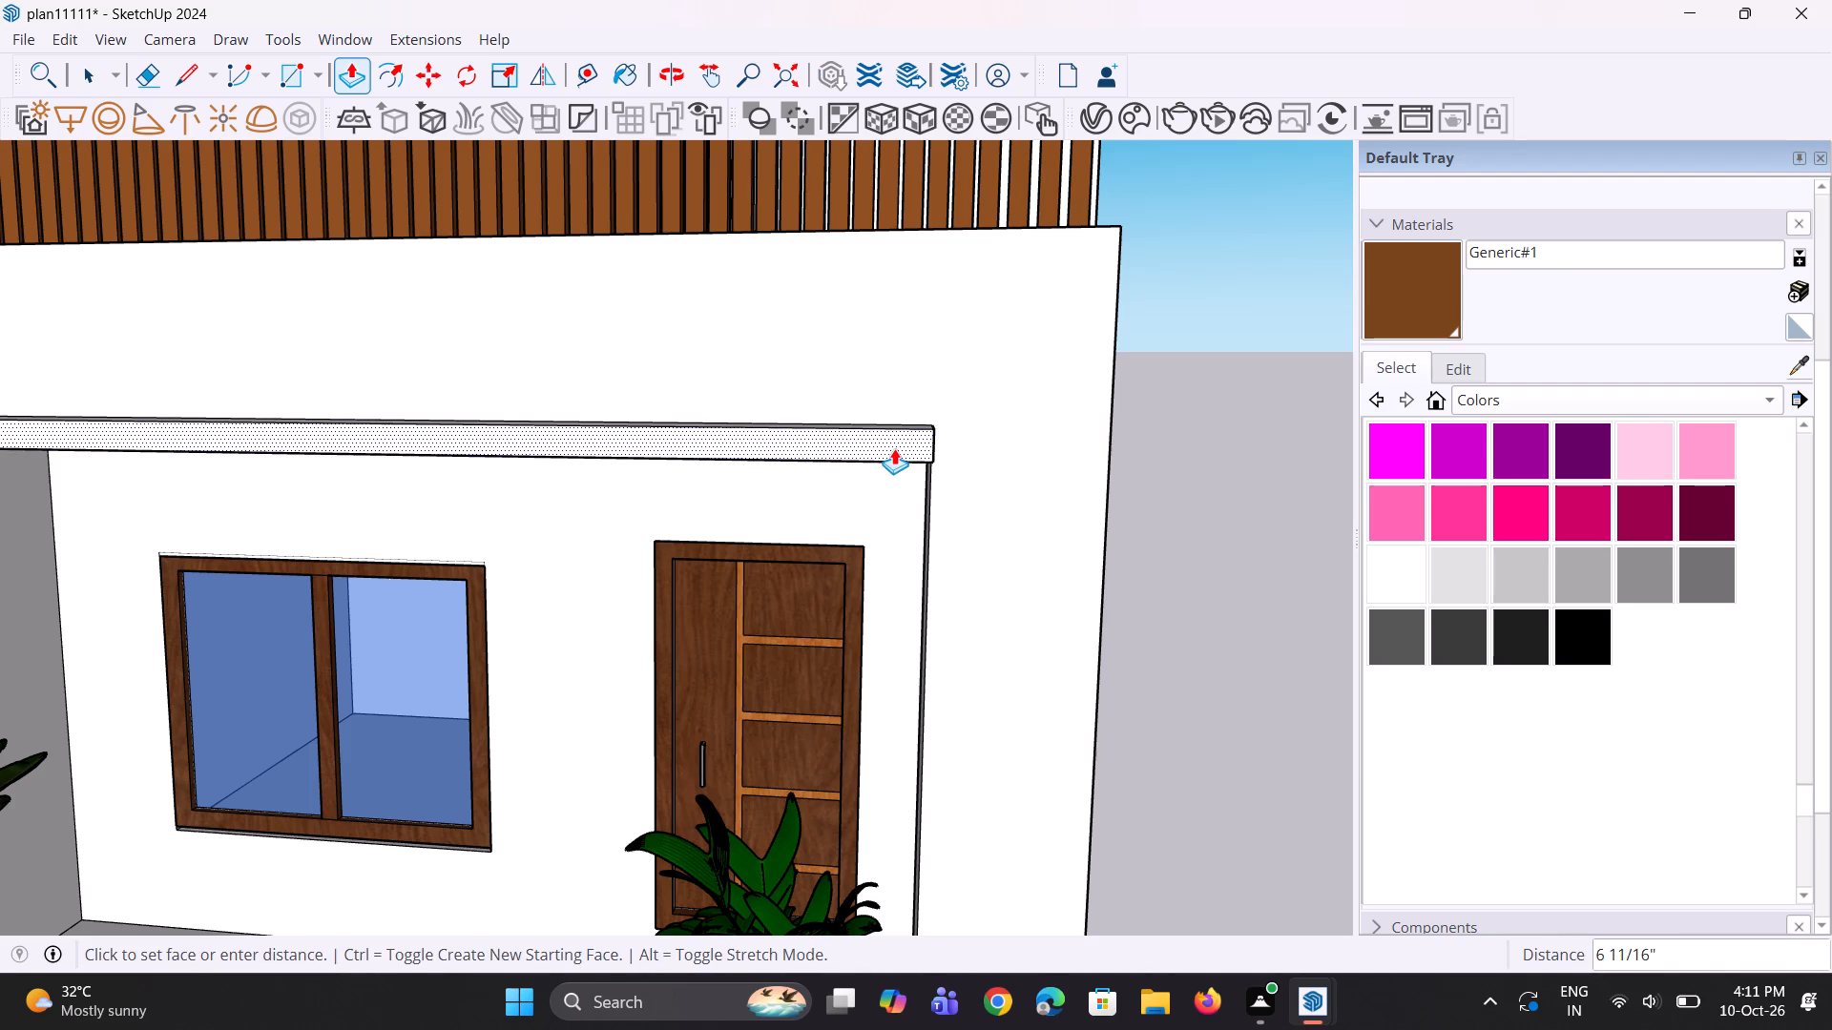
left_click(894, 448)
middle_click_drag(1000, 537, 856, 513)
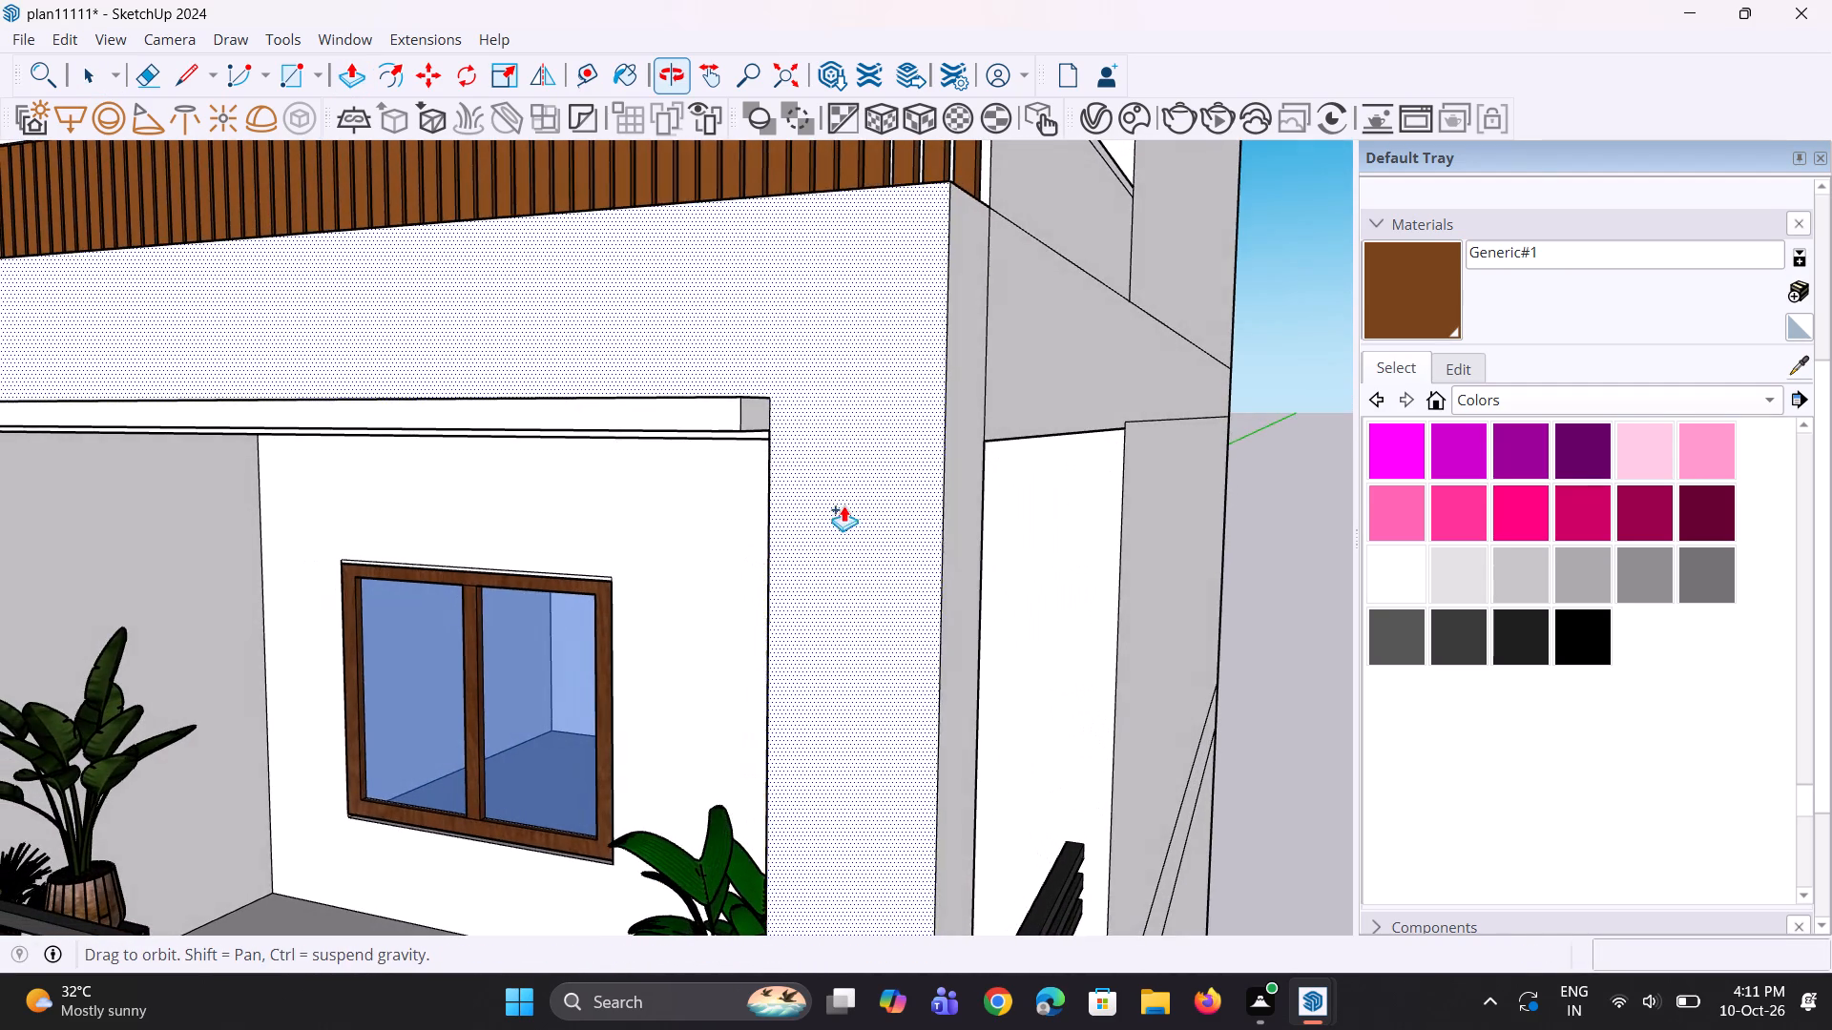
left_click(728, 424)
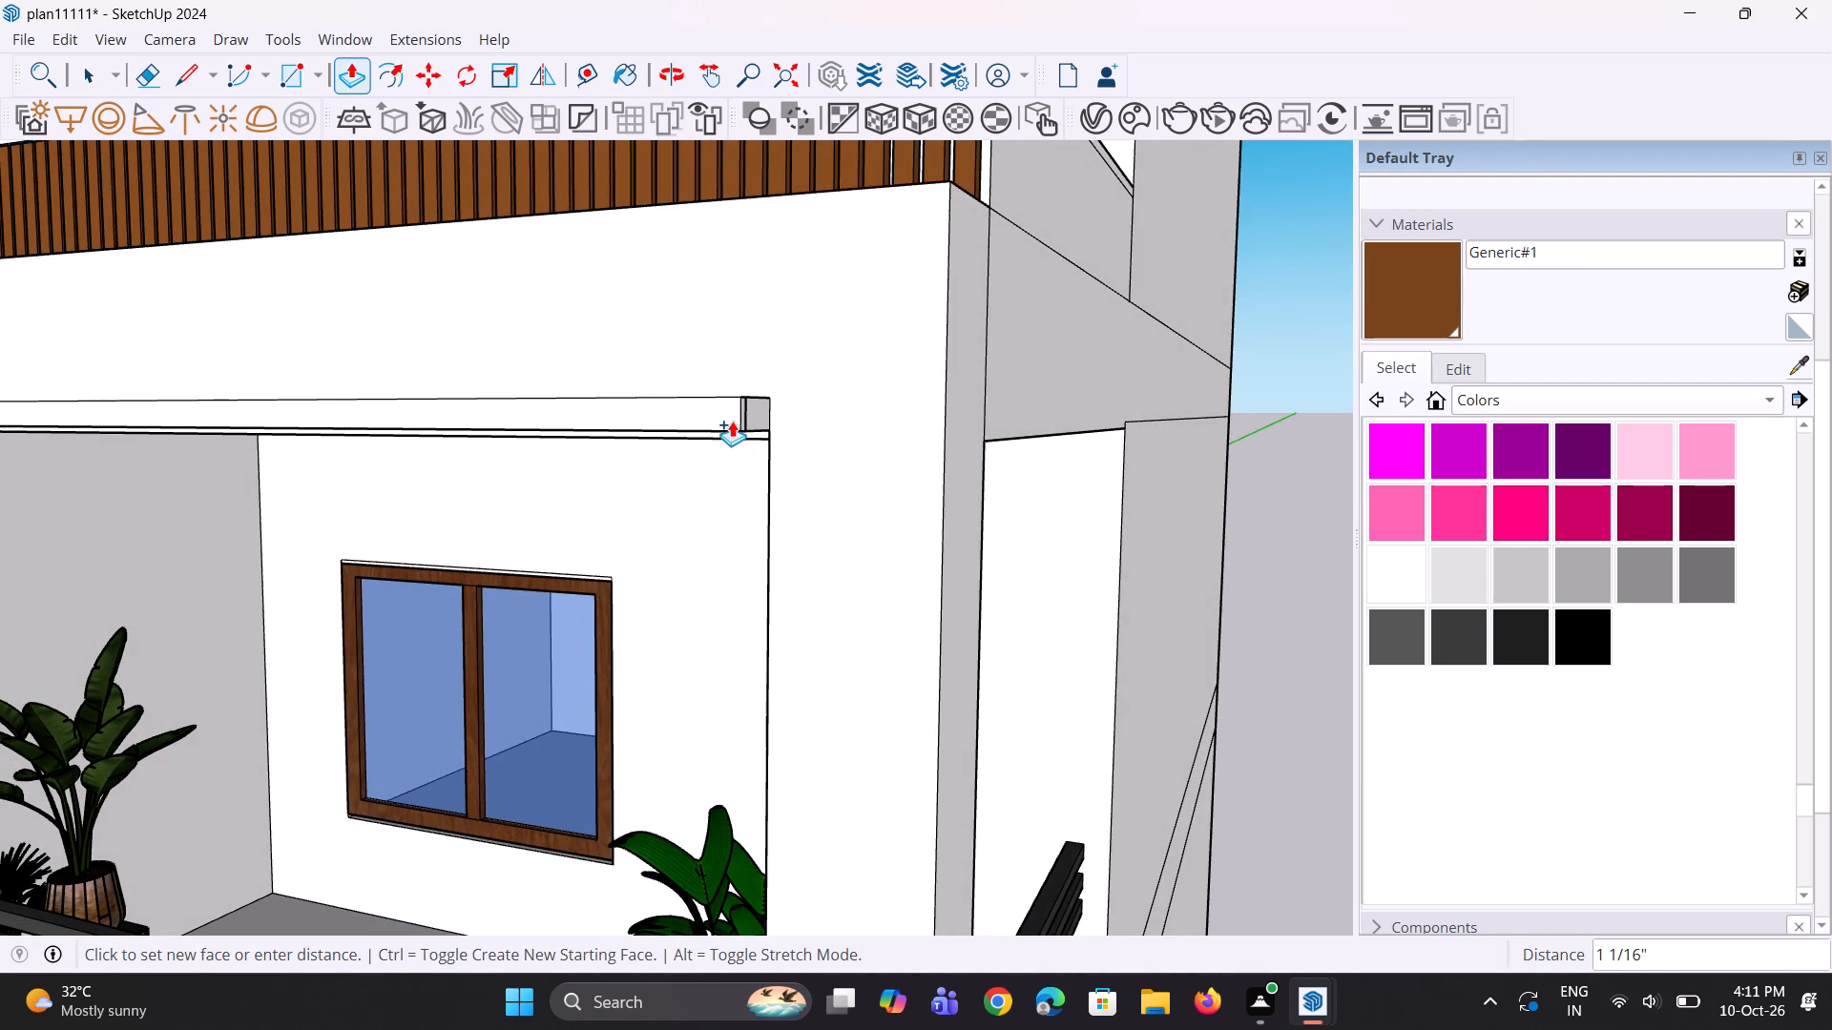
left_click(738, 421)
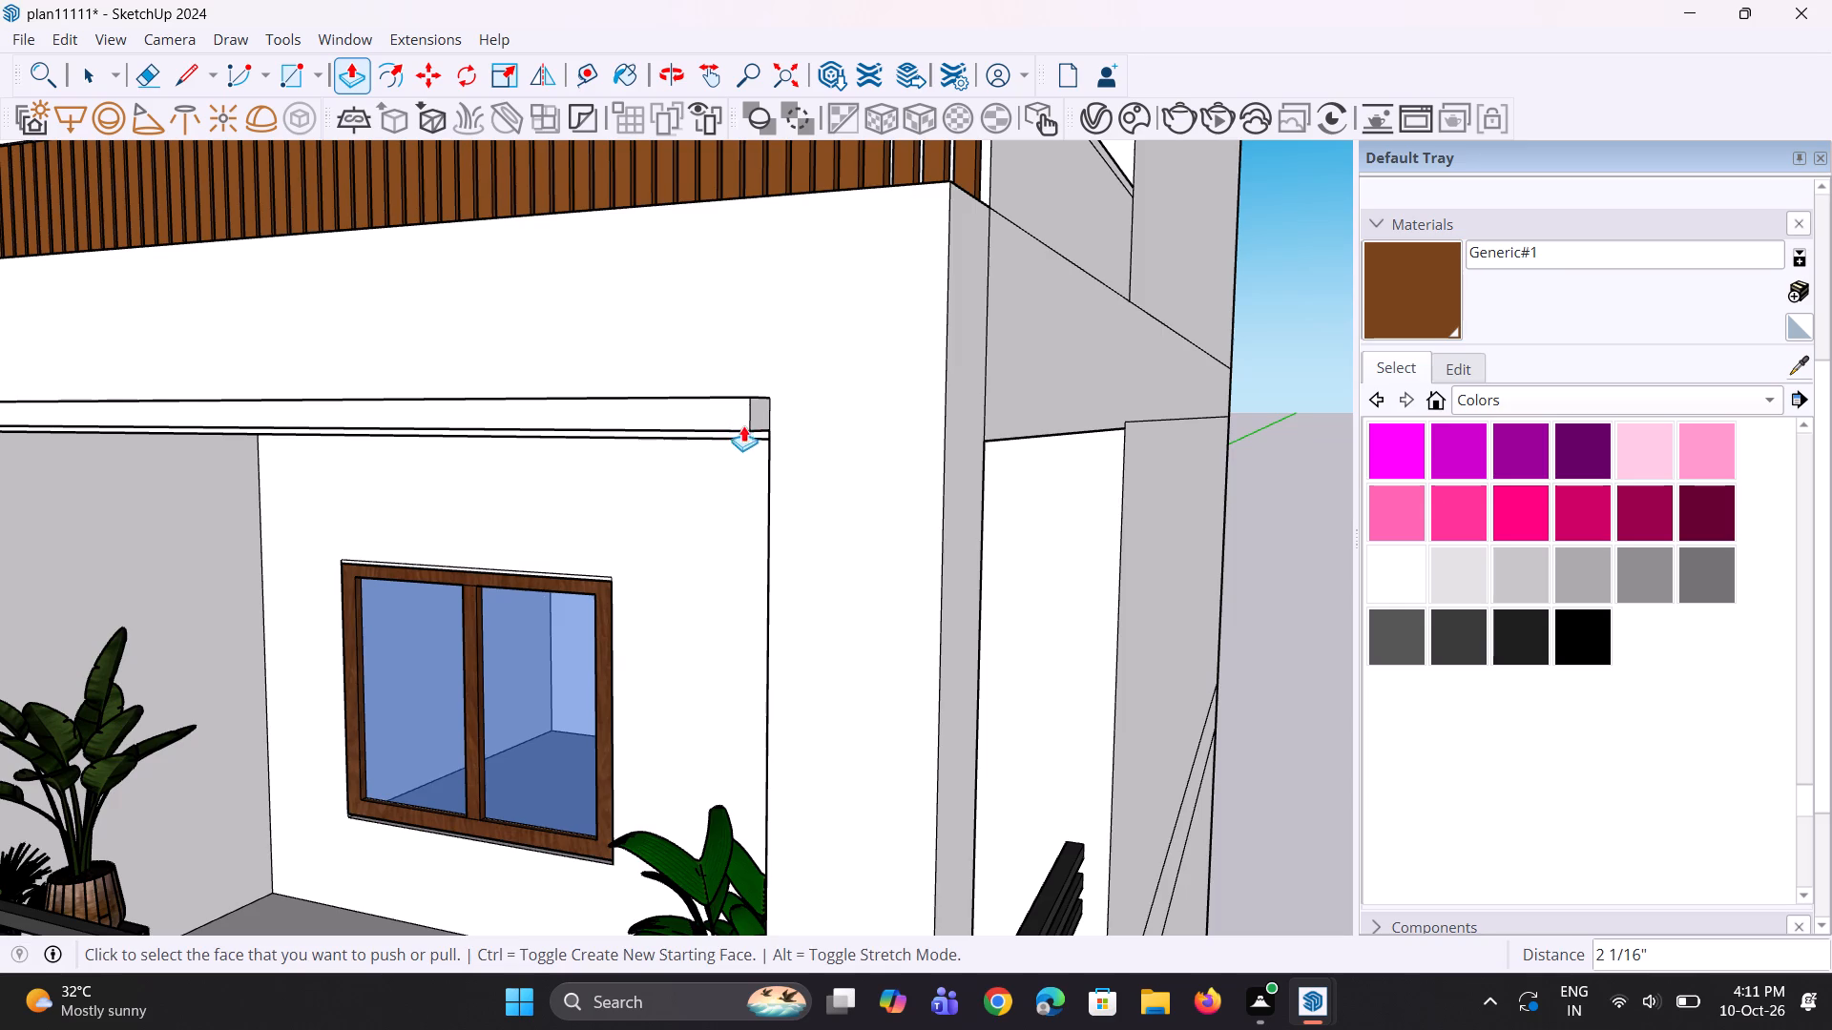
Extend the top trim's right end face about 2 3/8" past the opening's corner.
middle_click_drag(762, 435, 718, 459)
scroll(722, 459, "up", 3)
left_click(718, 429)
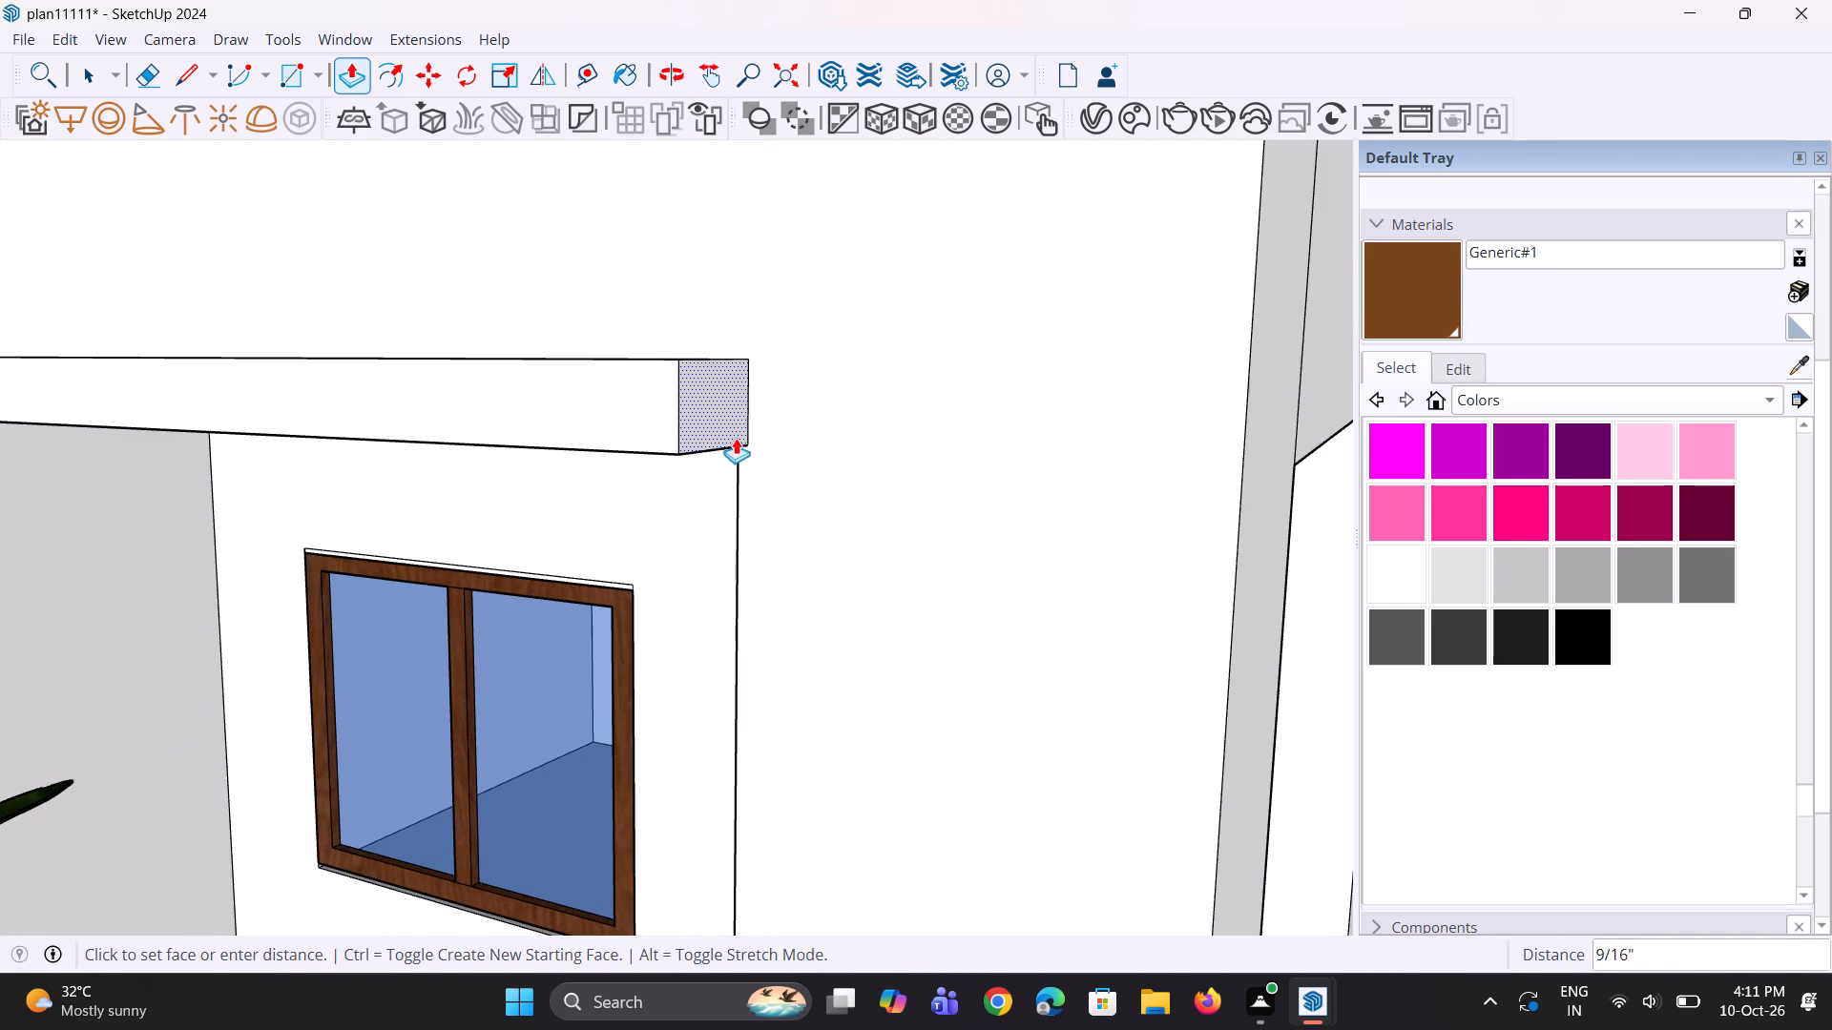
left_click(781, 455)
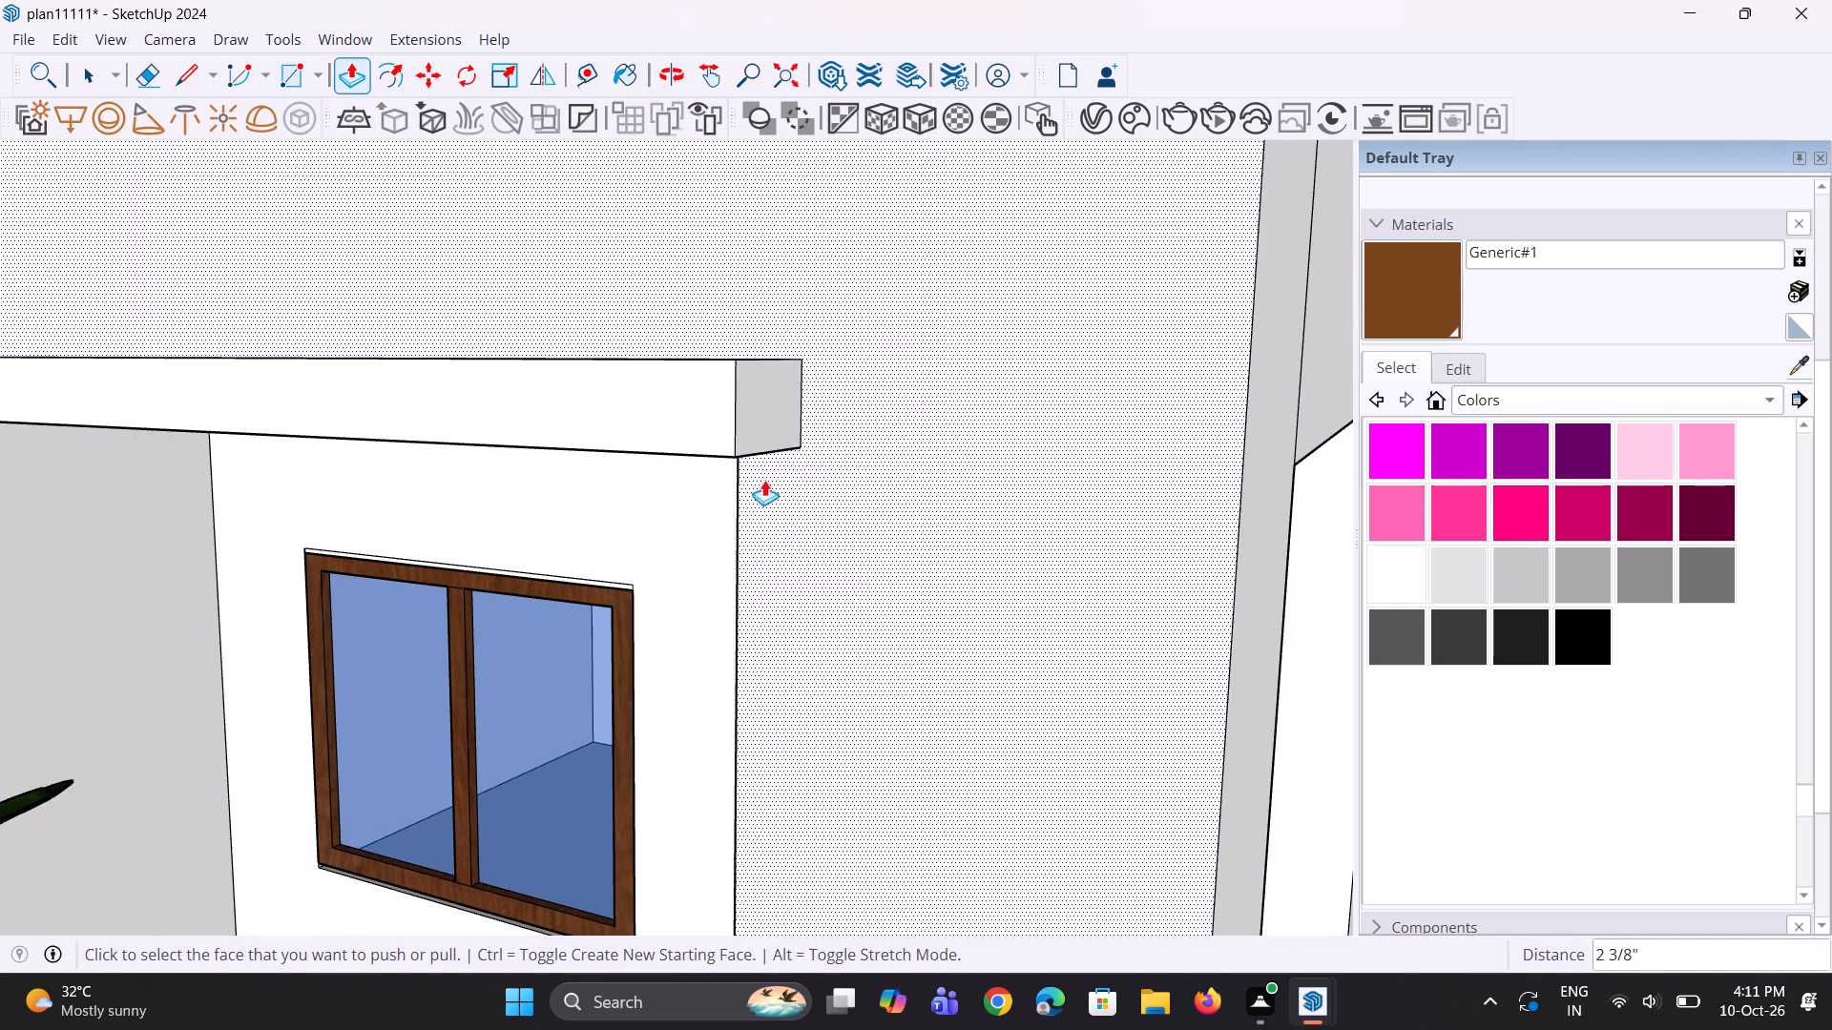
Divide the top trim's underside with a 4 5/8" line at the opening's right corner and pull its end down about 10' 2 3/8".
middle_click_drag(764, 481, 1046, 349)
scroll(1027, 342, "up", 1)
key("l")
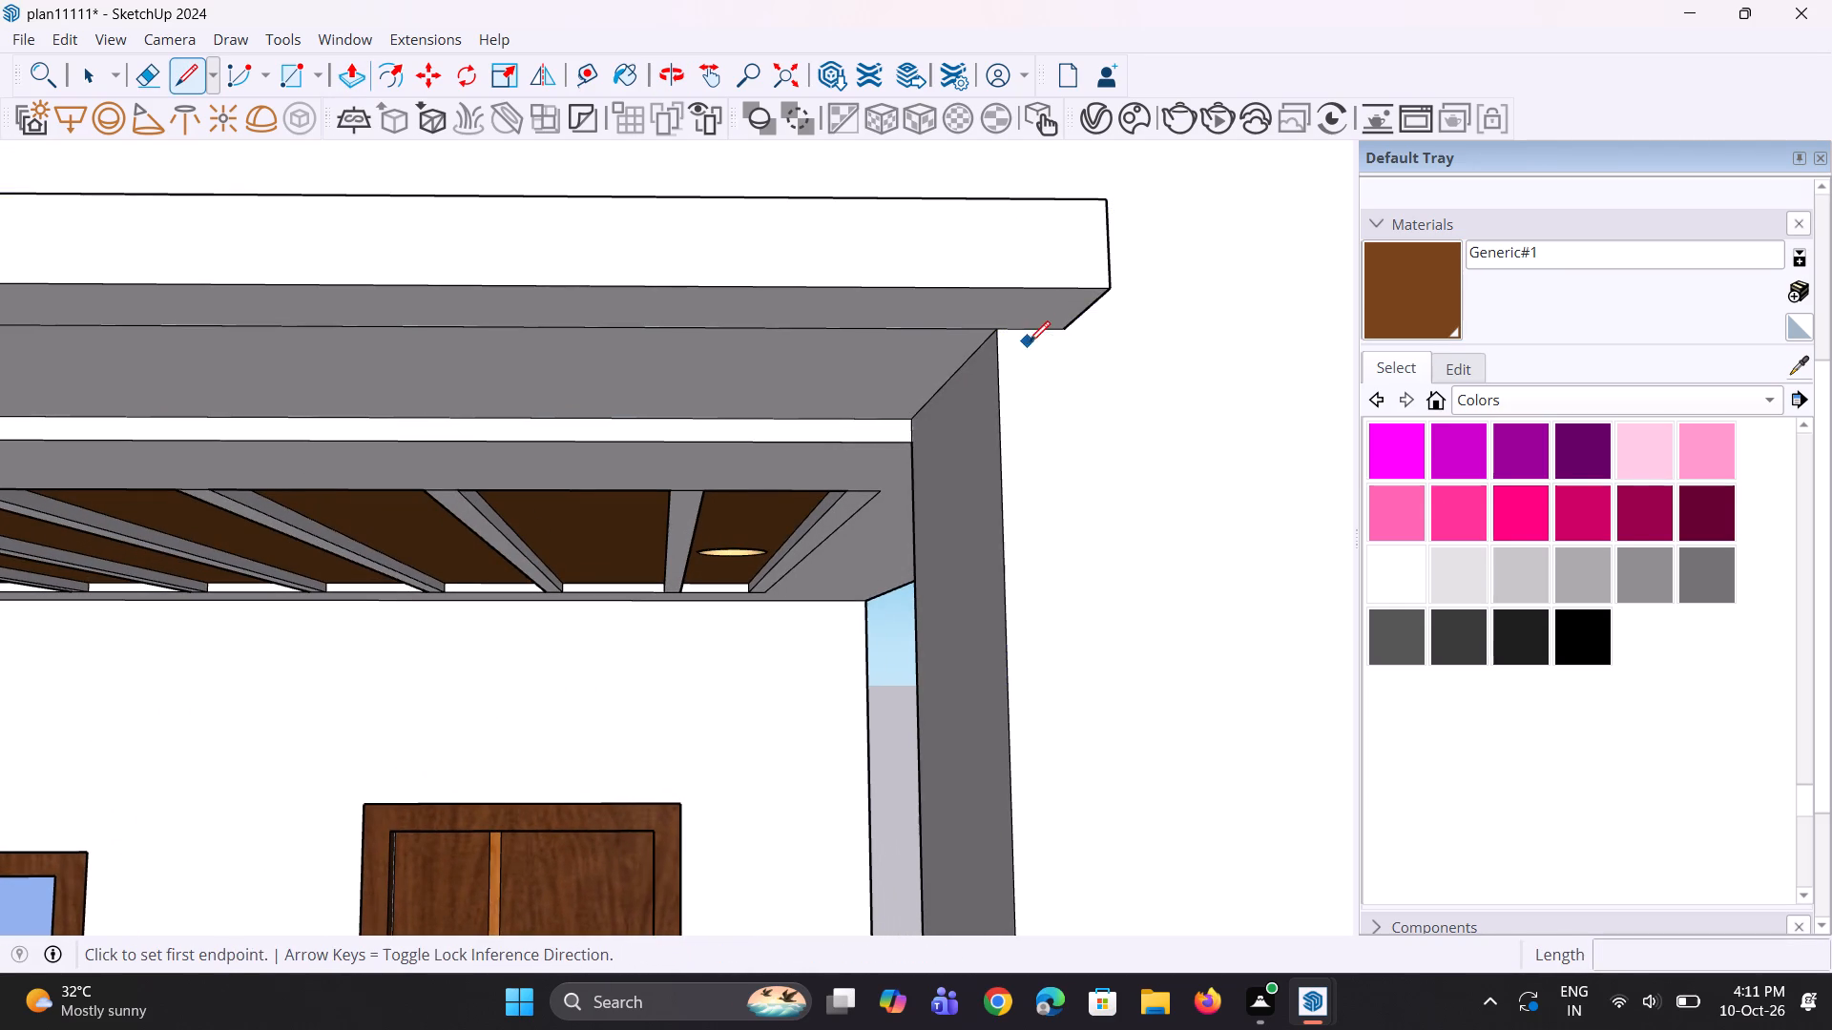
left_click(1001, 327)
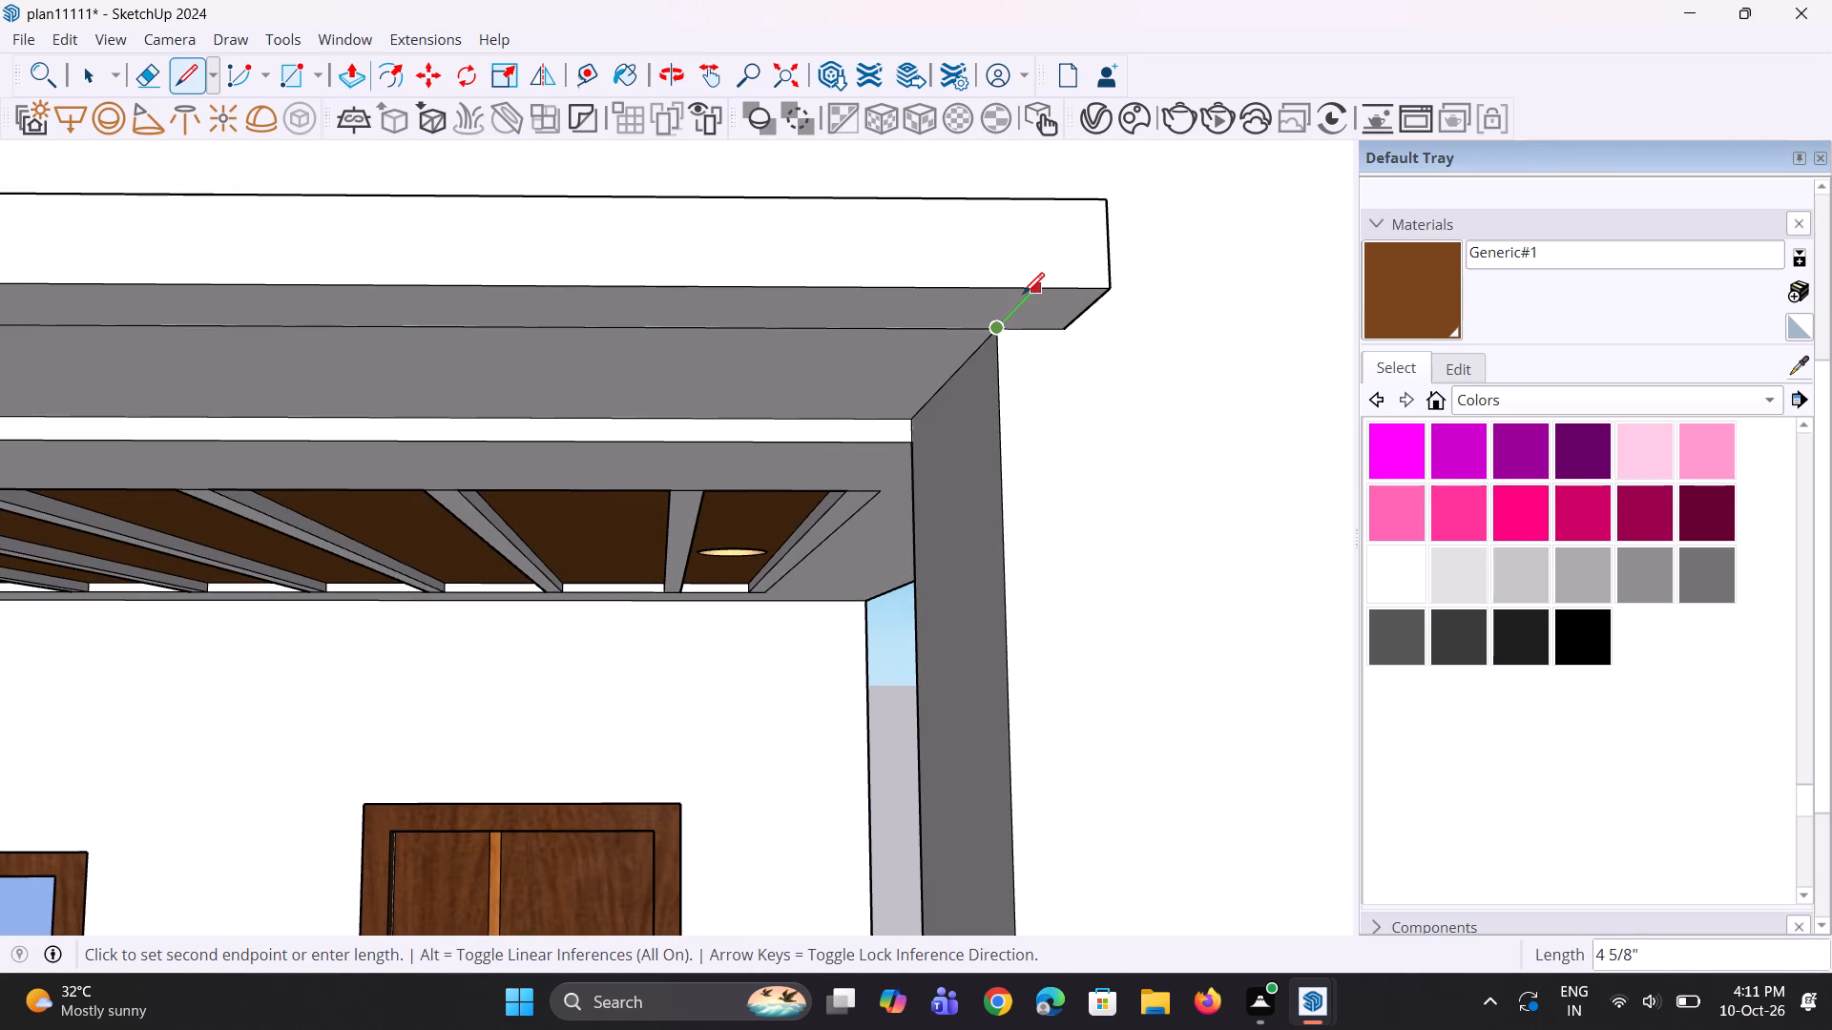
left_click(1023, 294)
key("p")
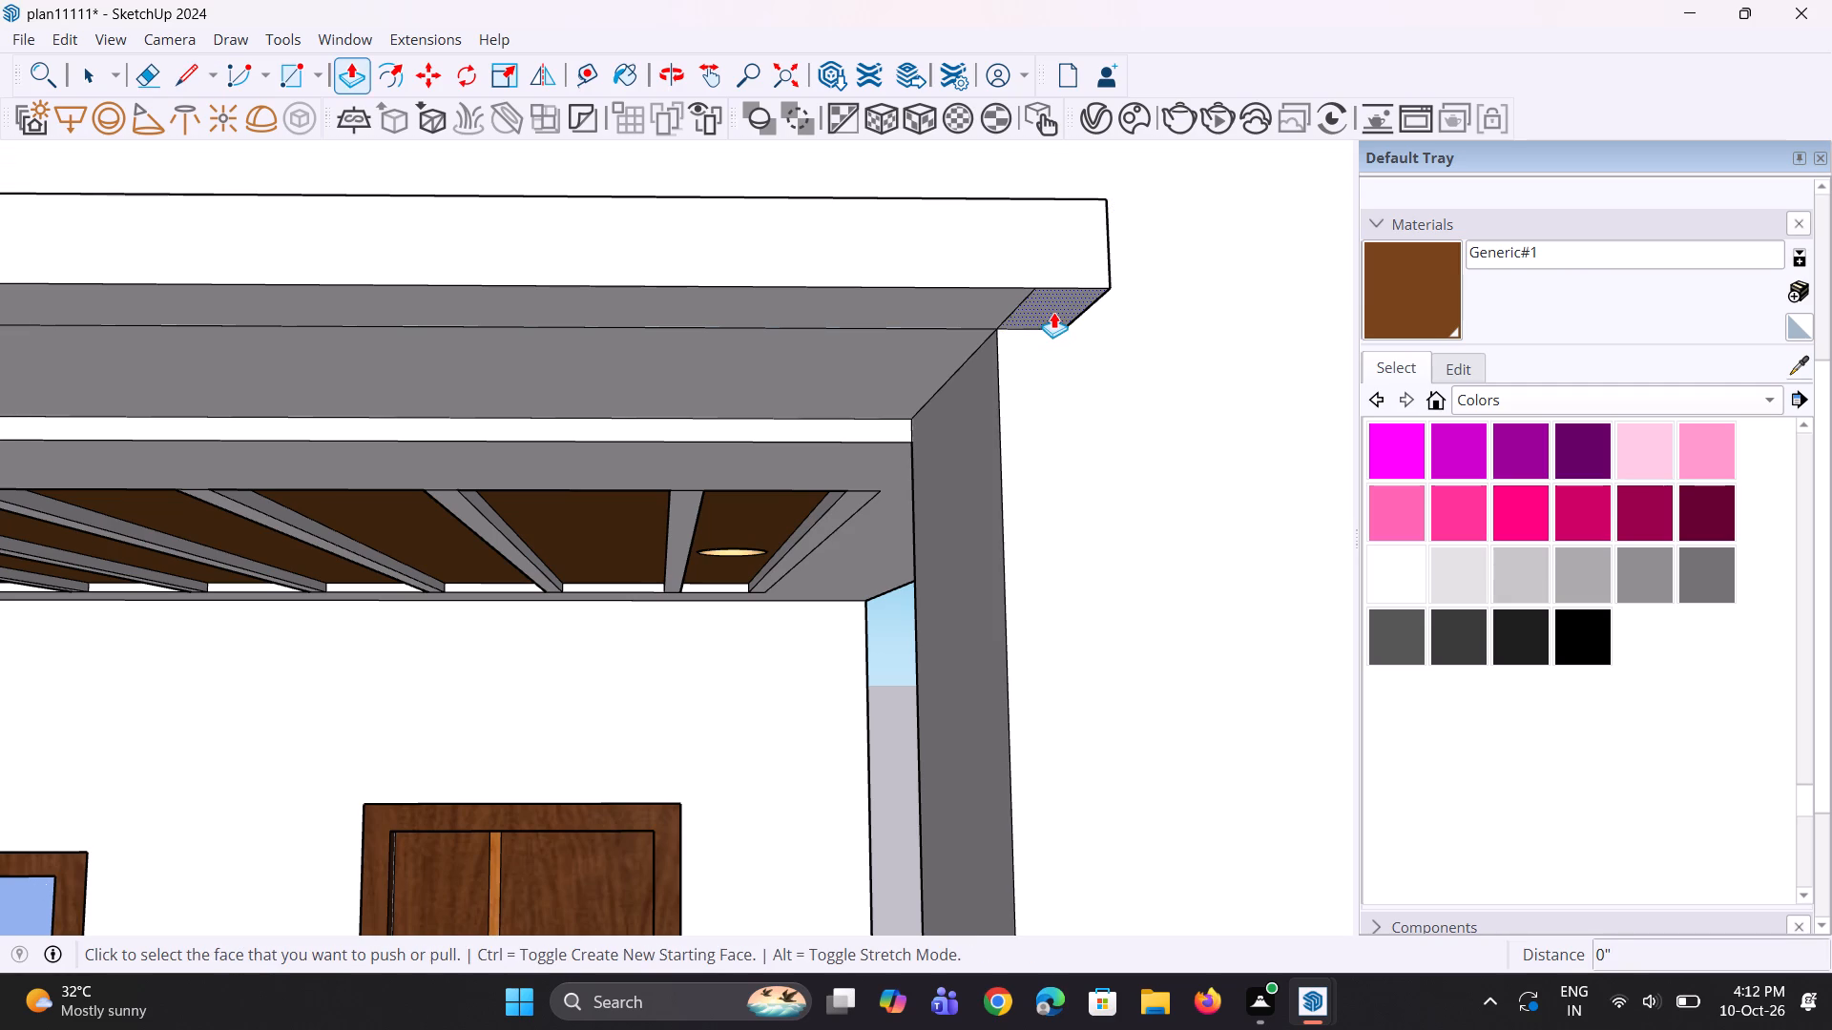
left_click(1053, 311)
scroll(1043, 461, "down", 10)
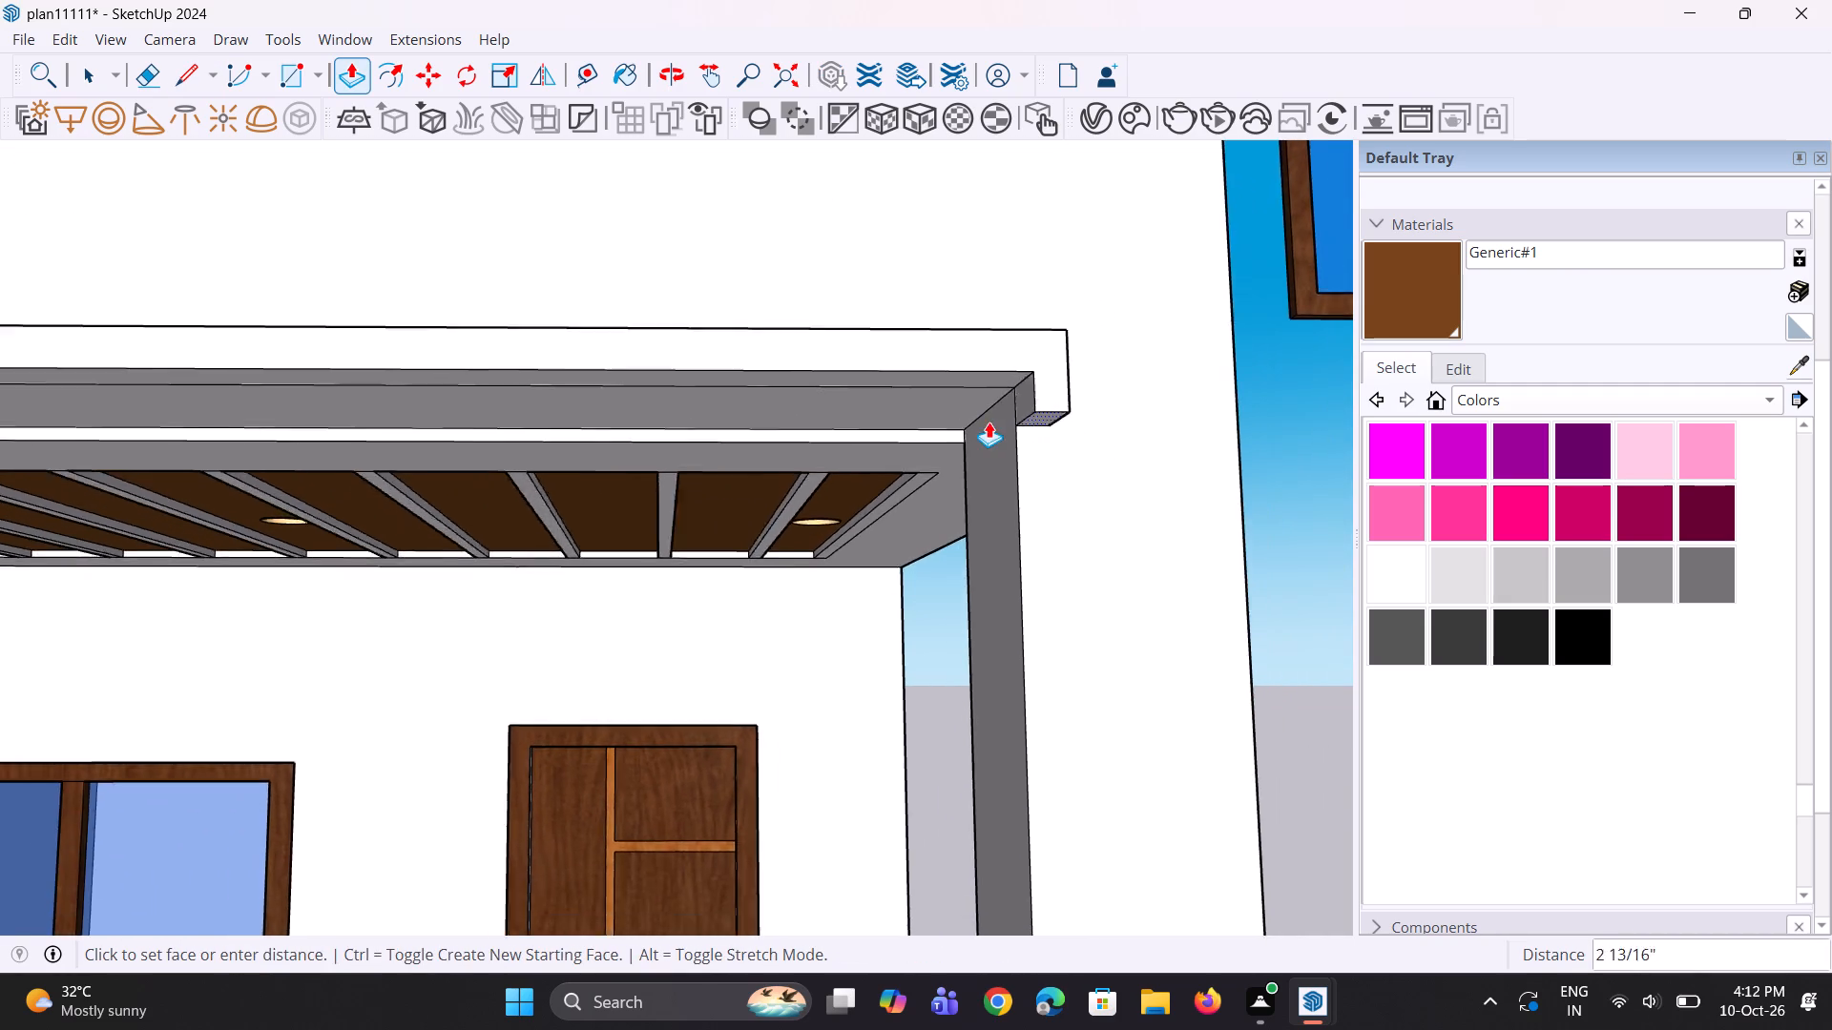
scroll(989, 422, "down", 12)
scroll(981, 420, "up", 3)
scroll(981, 420, "down", 4)
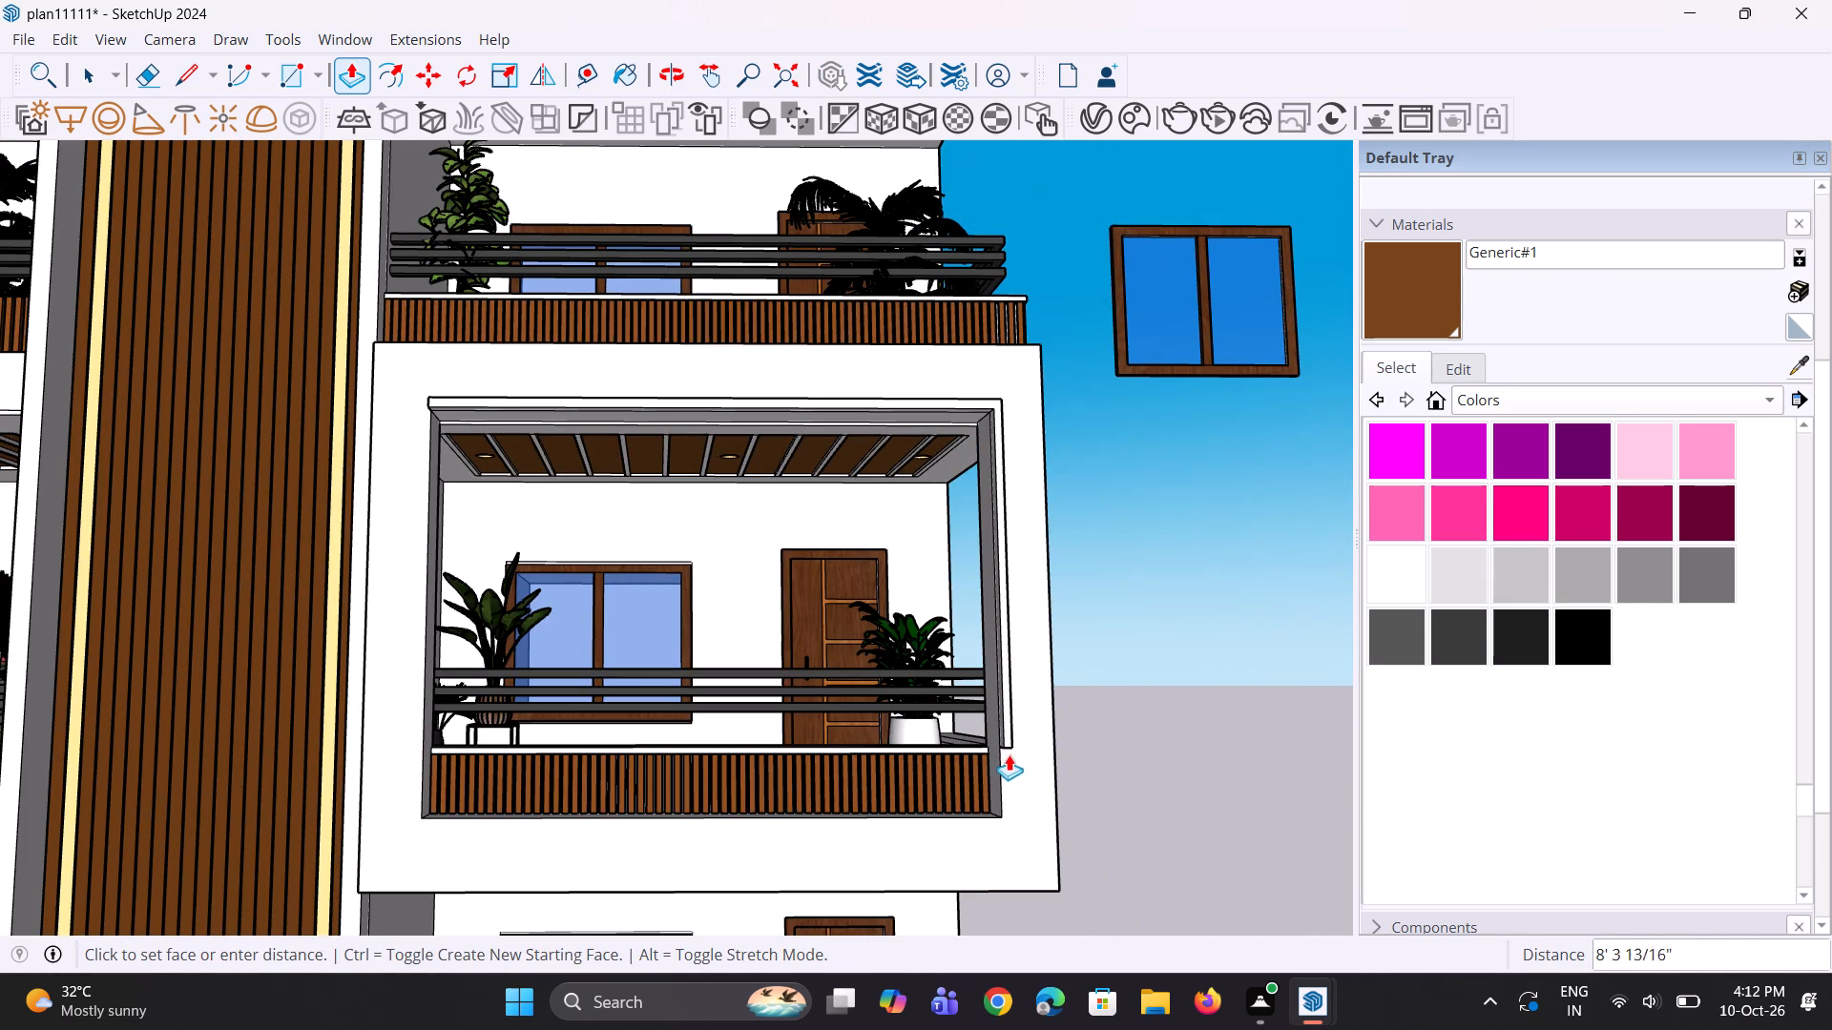
left_click(1015, 827)
Extend the right side trim's bottom face down about another 1 7/16" below the balcony opening.
middle_click_drag(994, 833, 1070, 838)
scroll(989, 814, "up", 3)
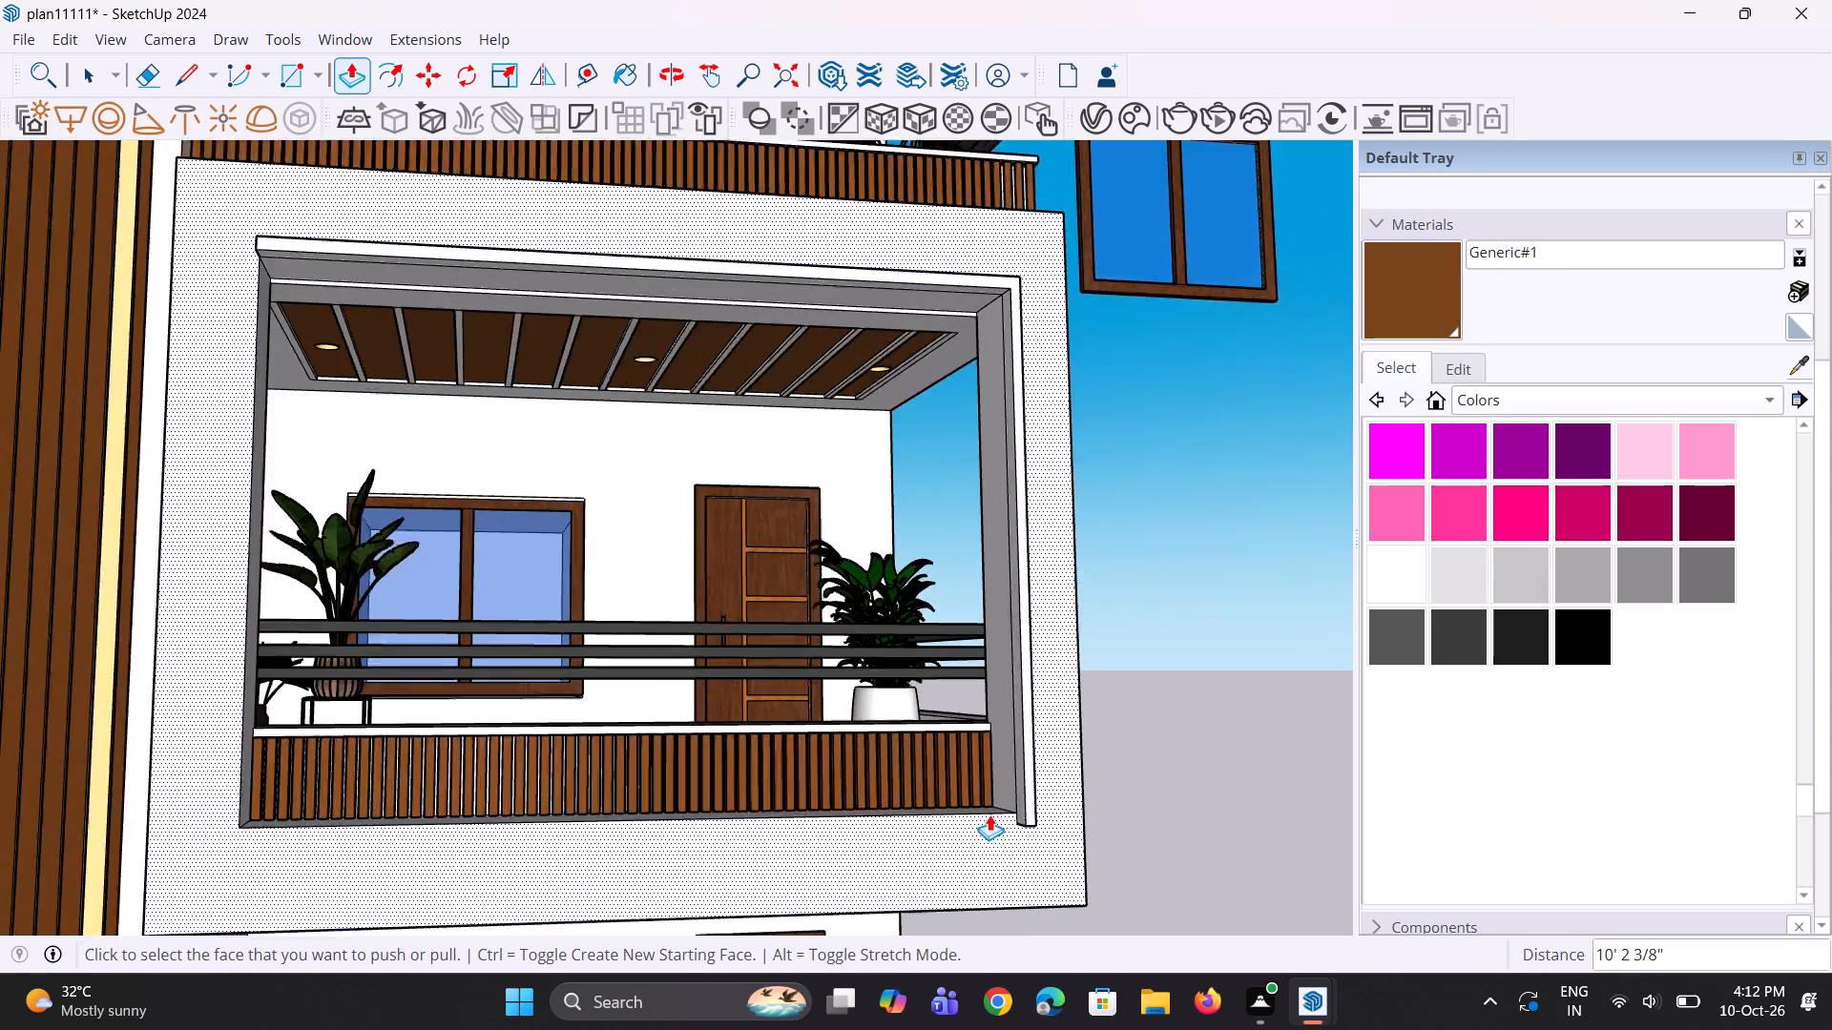
scroll(989, 814, "up", 9)
middle_click_drag(1022, 850, 1046, 696)
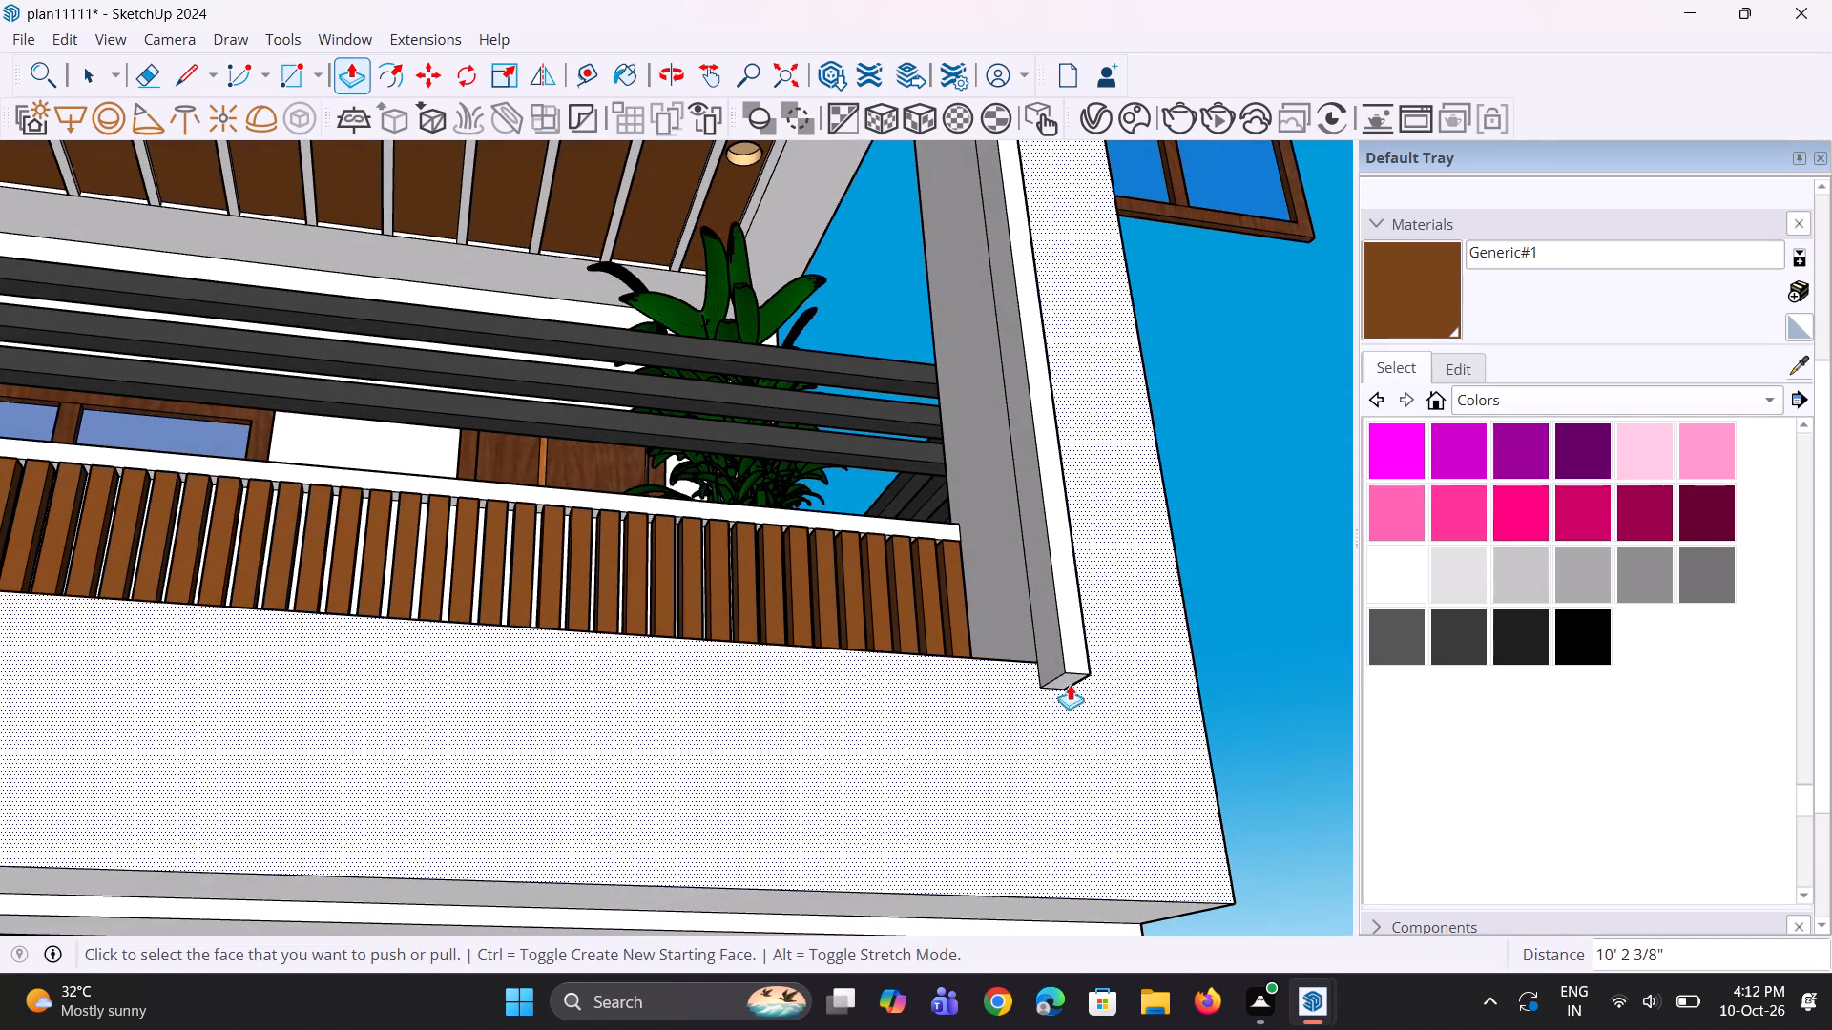
left_click(1065, 677)
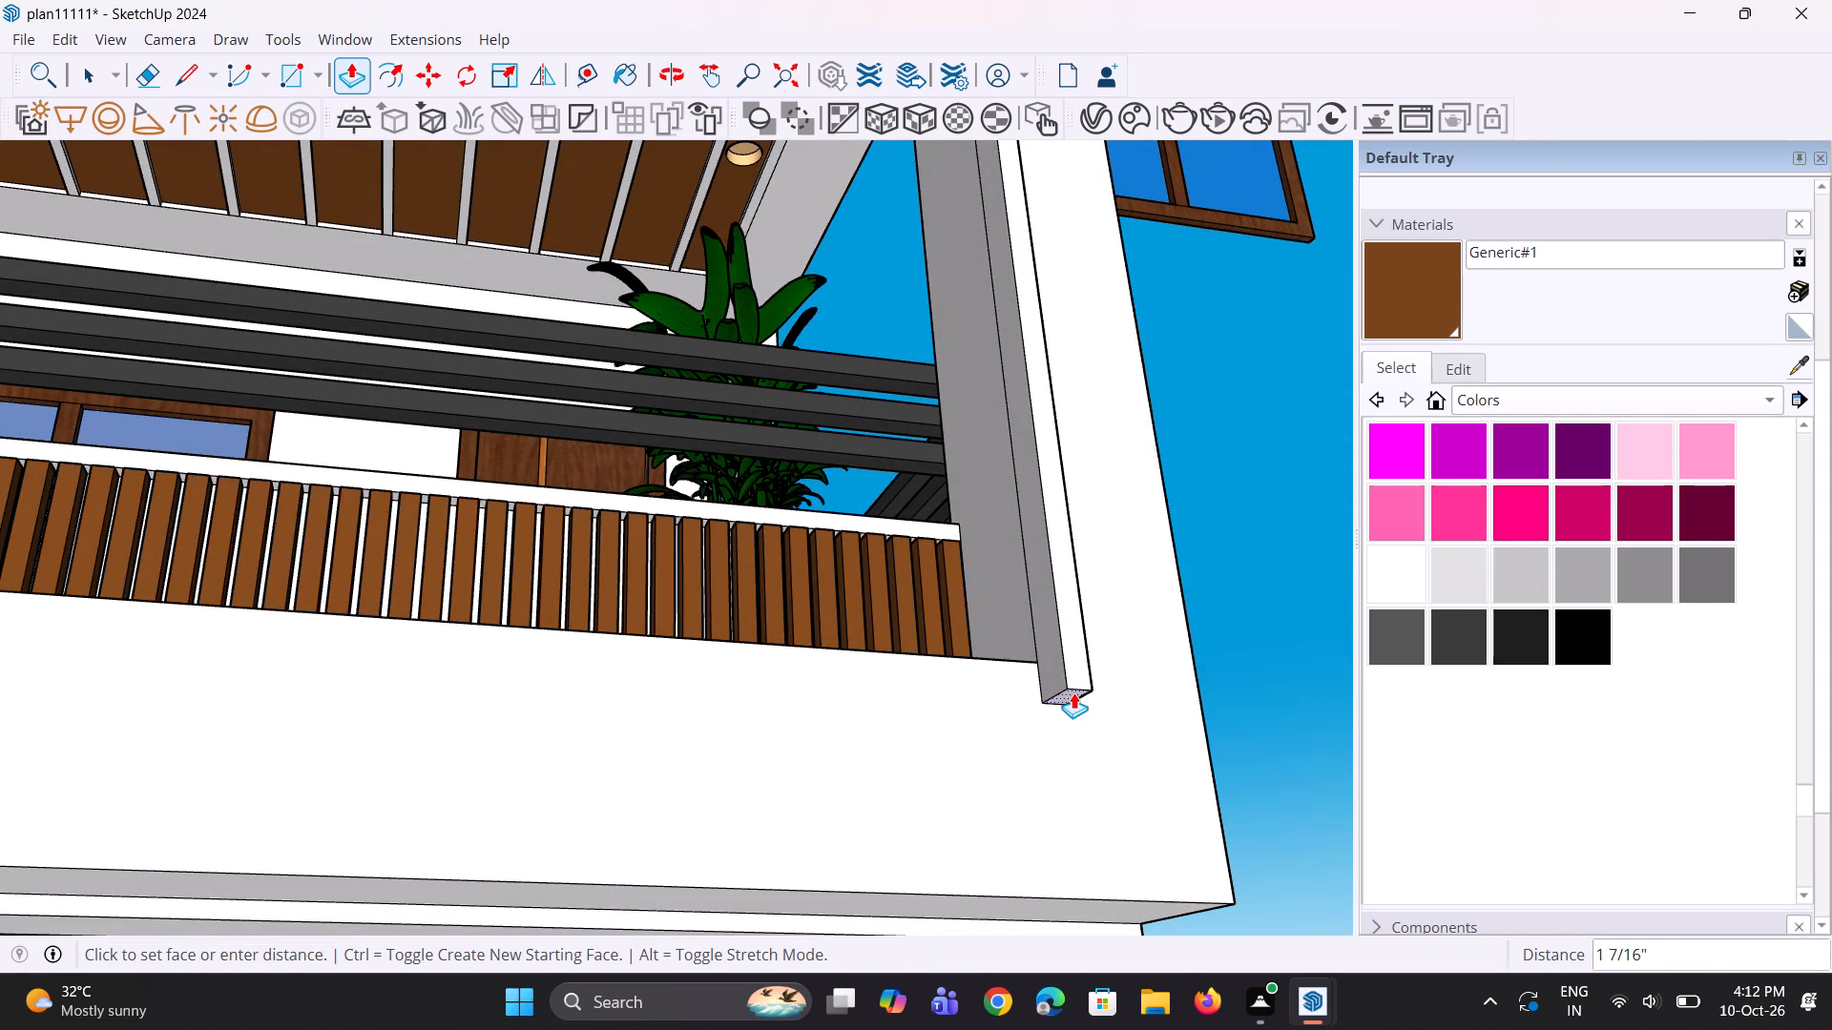
left_click(1073, 692)
Divide the right side trim's inner face with a 4 5/8" line at the opening's lower corner and pull its end past the opening's left corner.
middle_click_drag(1034, 715, 1075, 792)
key("l")
scroll(1087, 723, "up", 5)
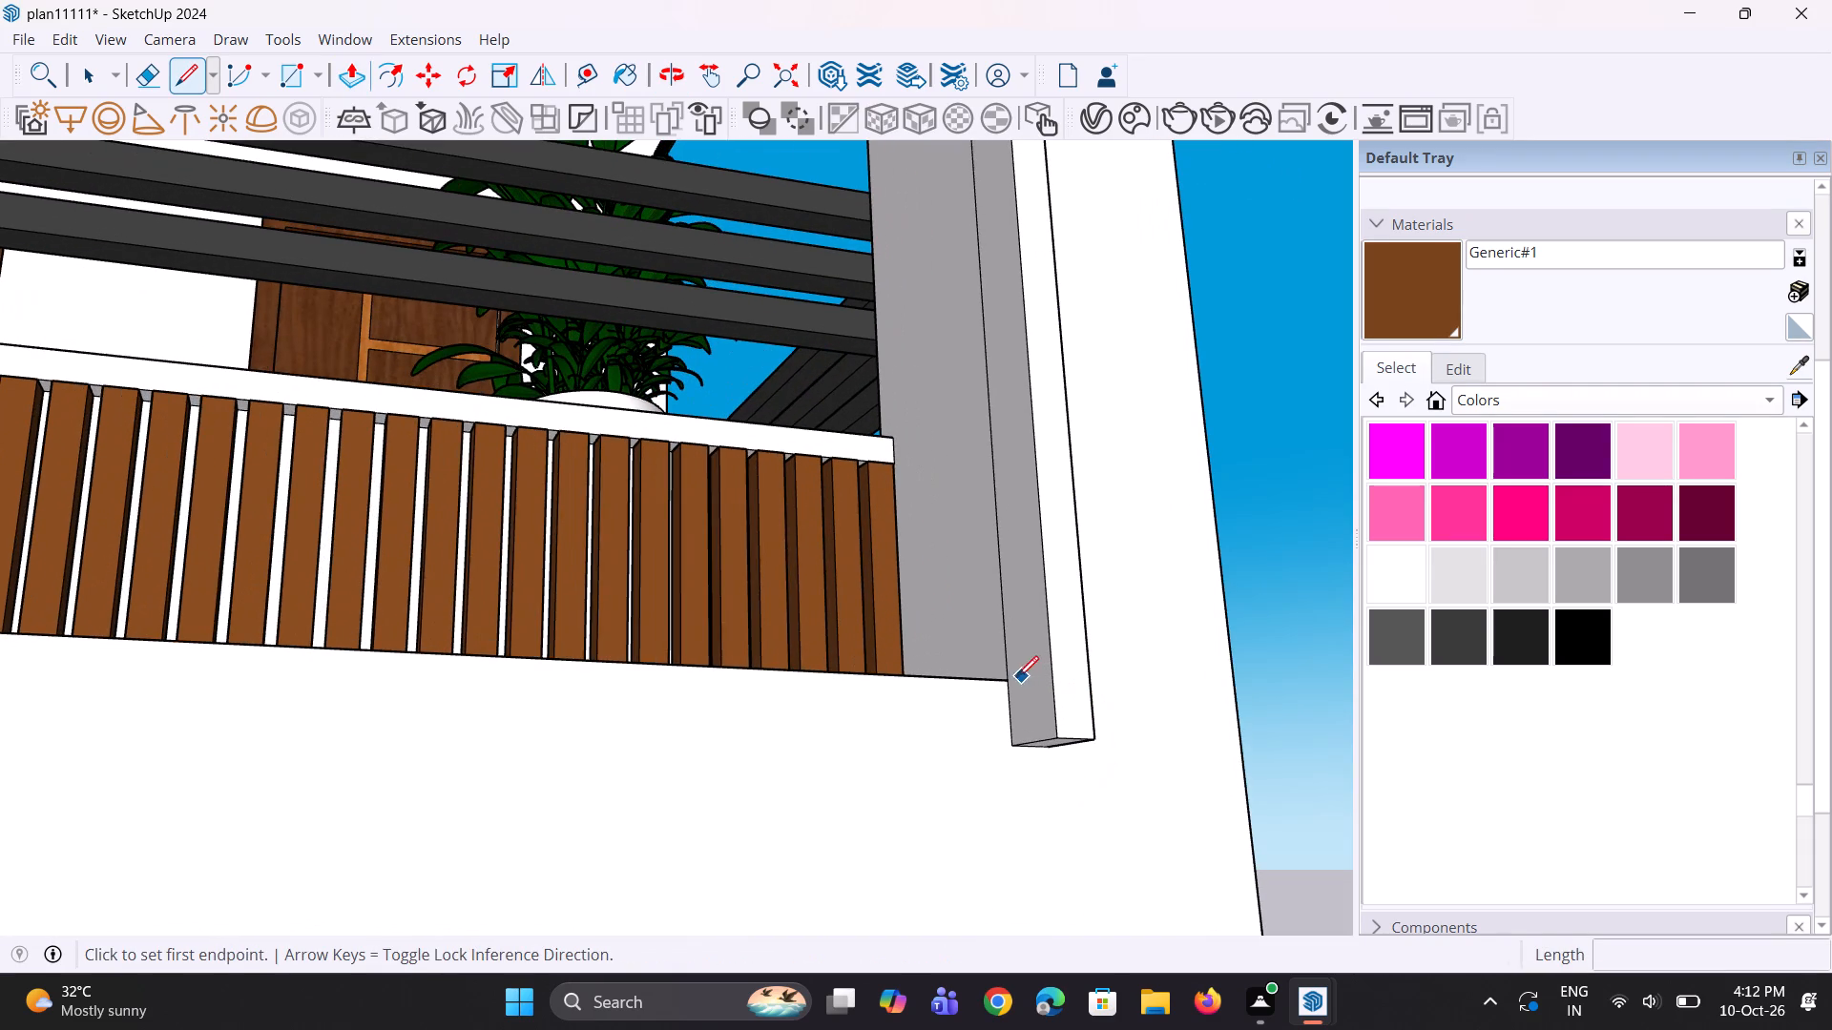
left_click(1005, 669)
left_click(1054, 673)
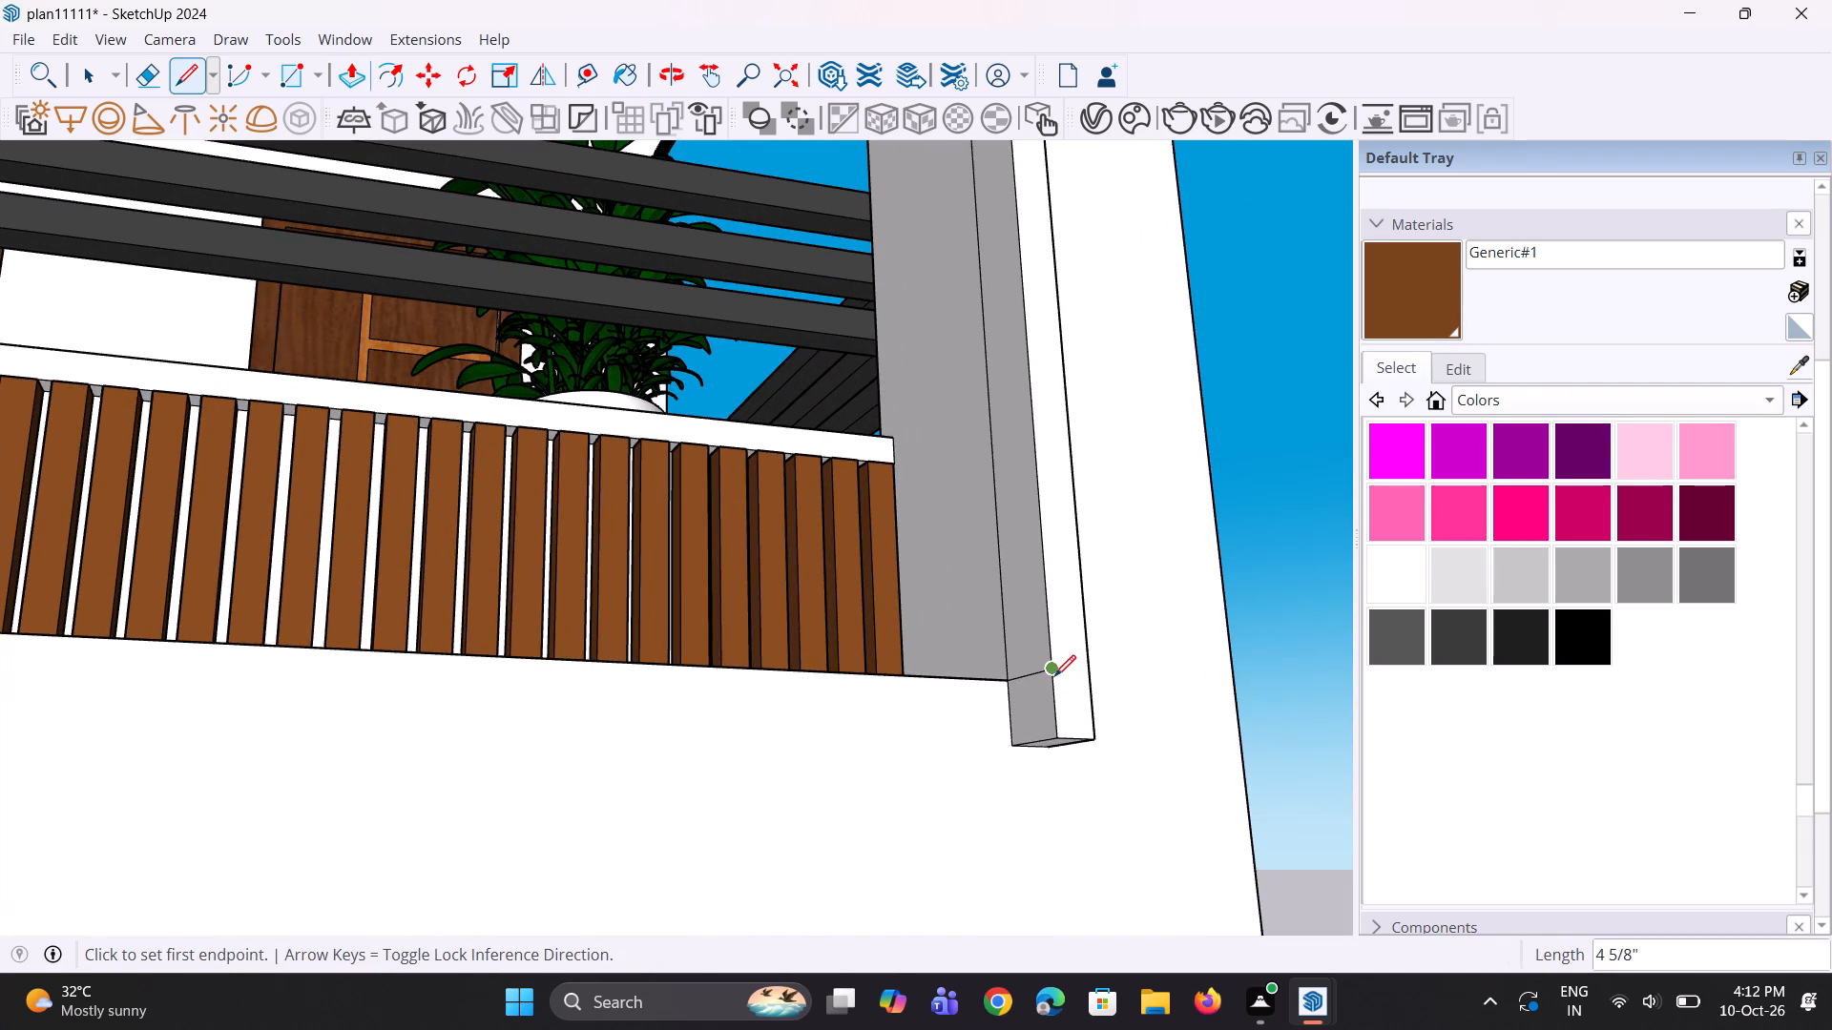
key("p")
left_click(1037, 690)
scroll(941, 691, "down", 4)
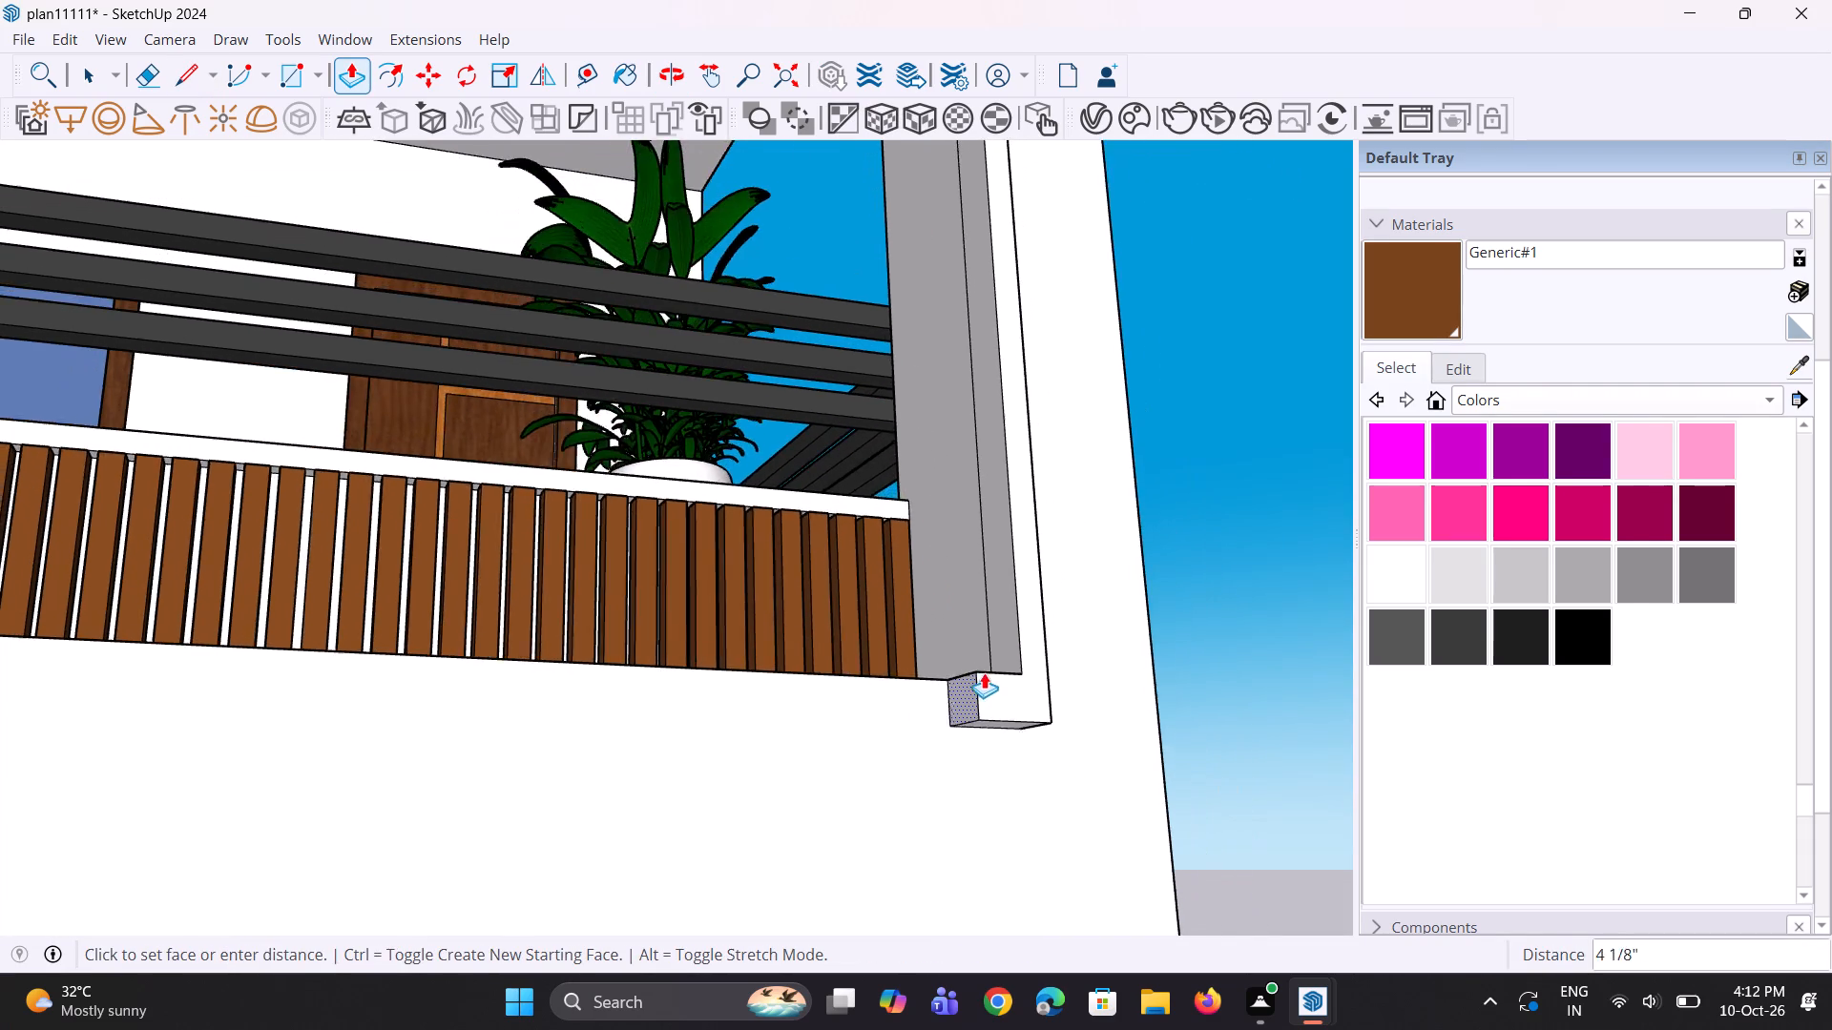
scroll(984, 672, "down", 4)
scroll(774, 670, "down", 9)
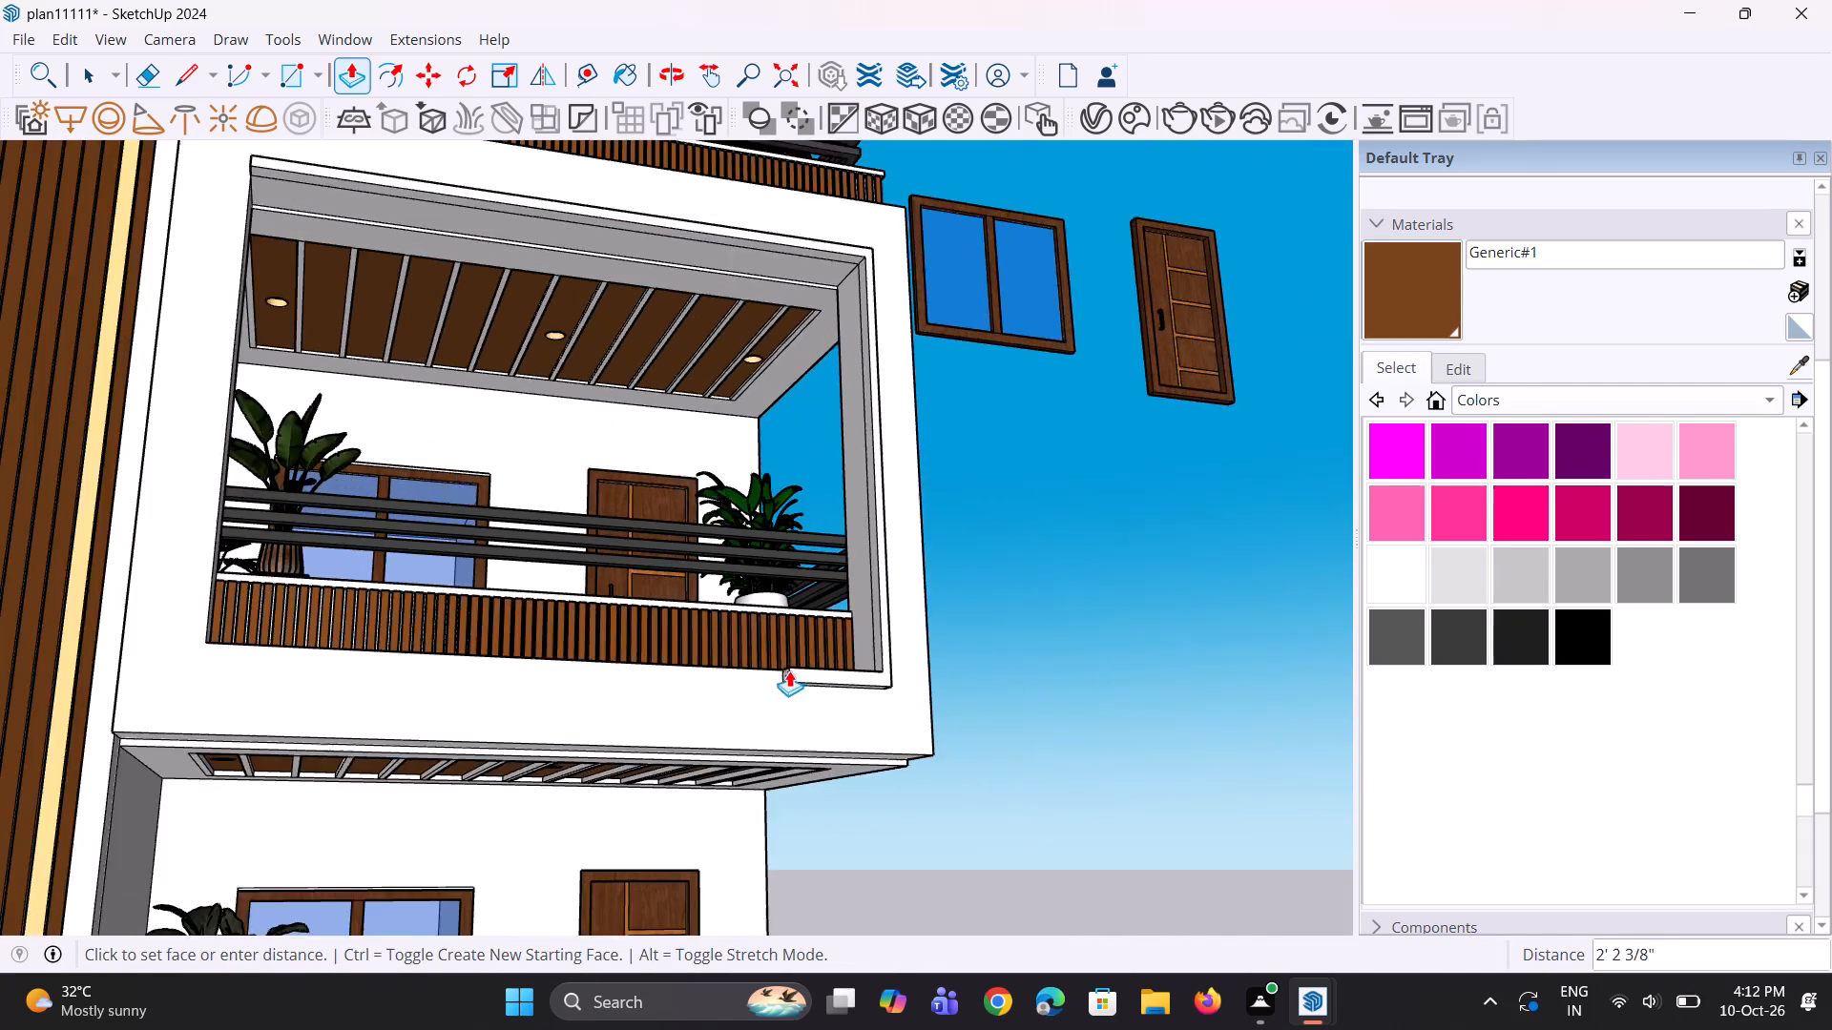
scroll(789, 670, "down", 5)
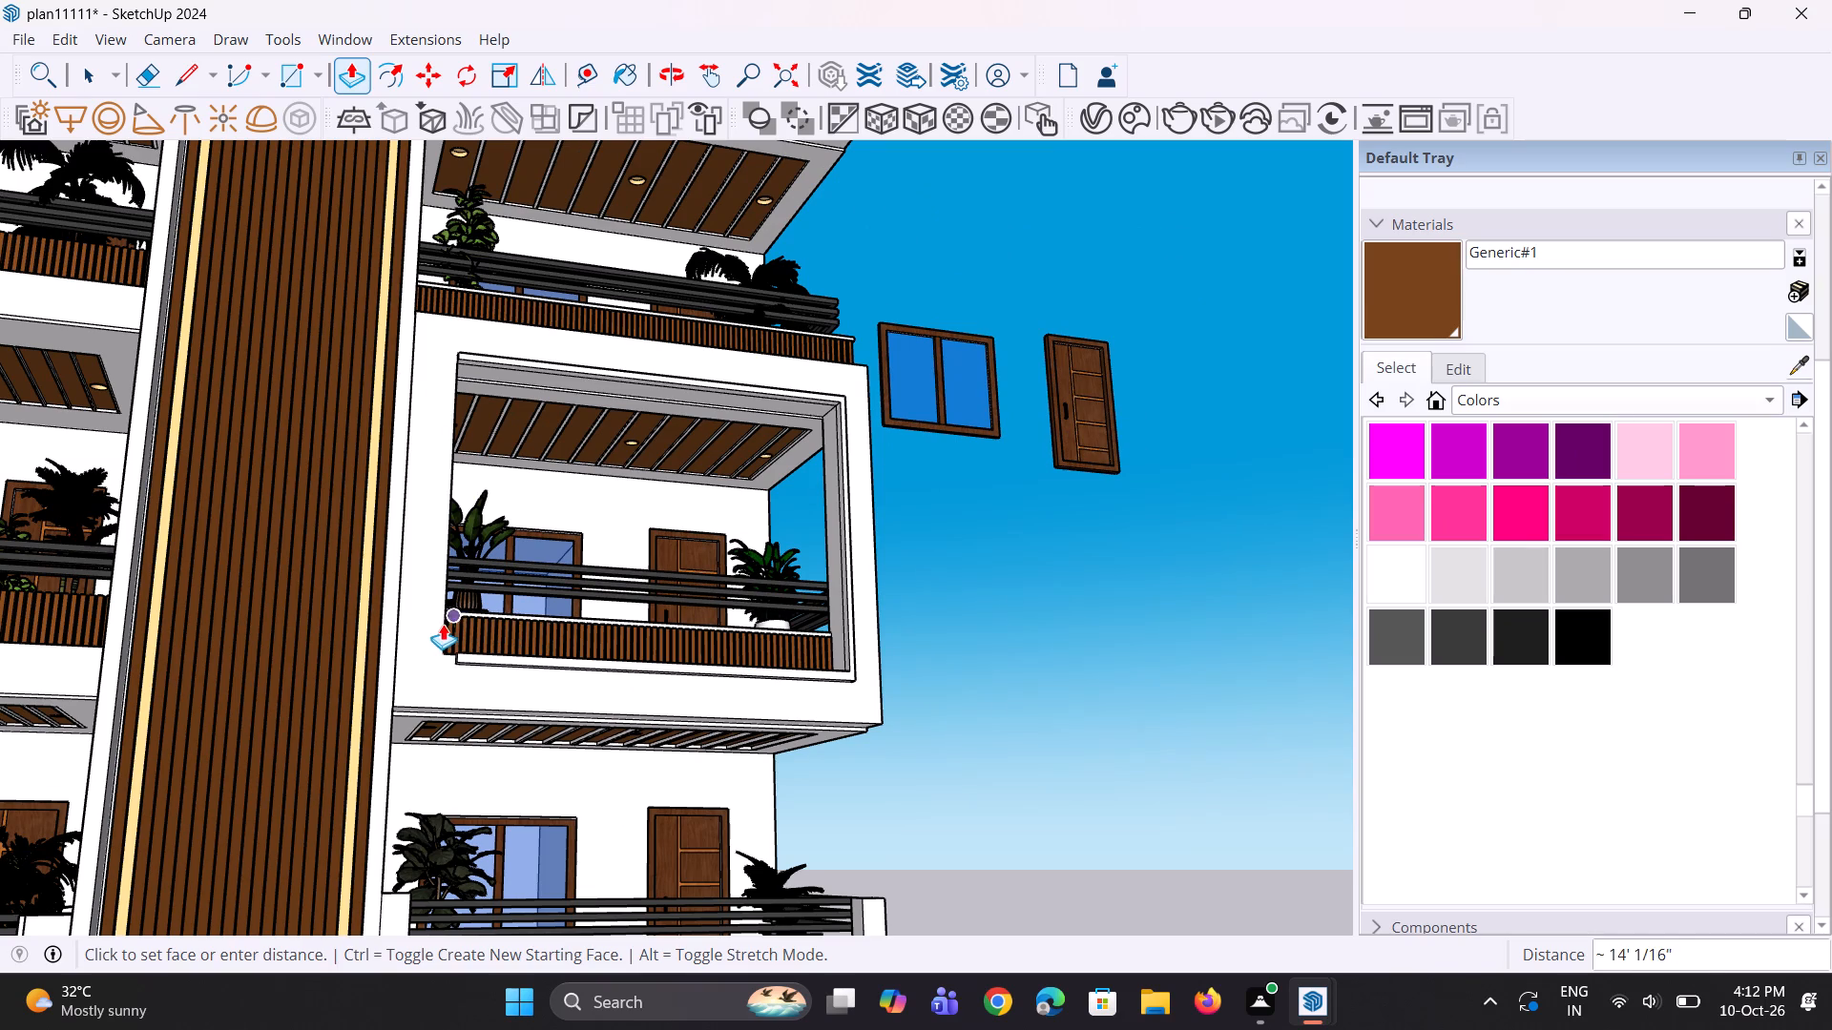
left_click(426, 624)
Adjust the bottom trim's underside by about 11/16" with Push/Pull.
middle_click_drag(539, 714, 543, 651)
scroll(543, 651, "up", 13)
left_click(471, 639)
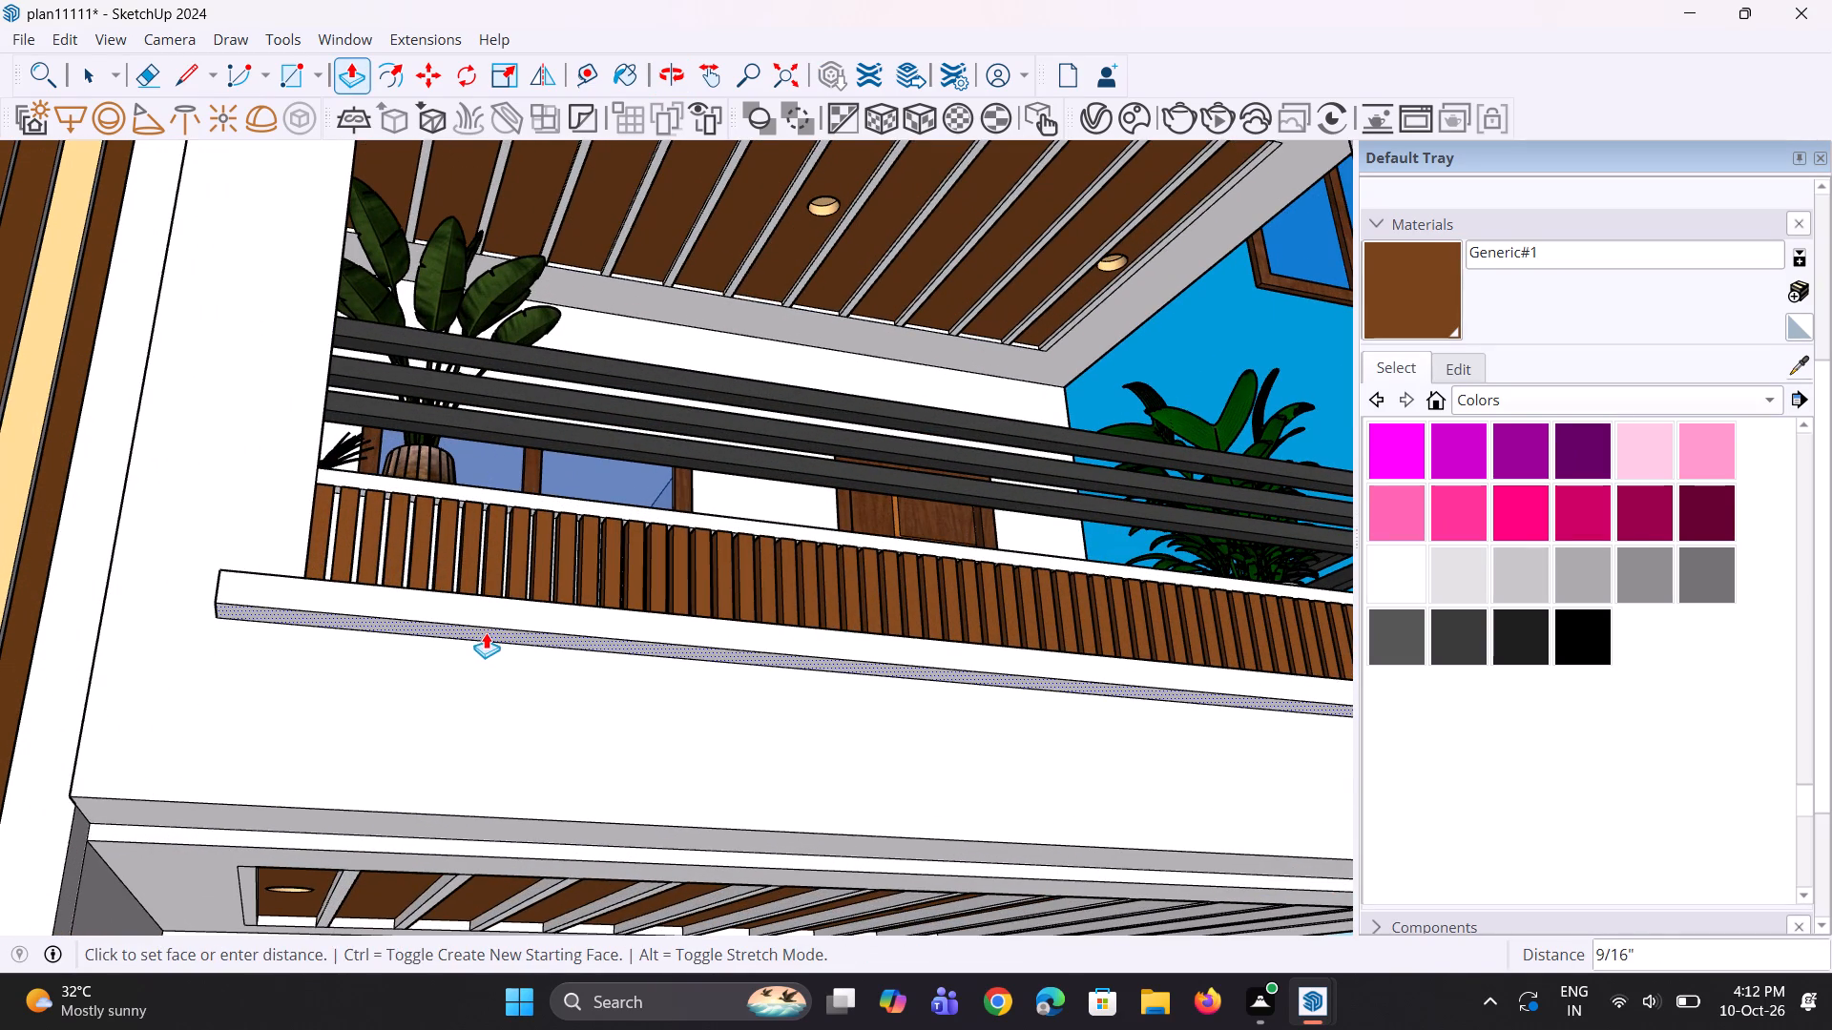
left_click(486, 632)
Push the bottom trim's left end face back about 2 7/16" toward the opening's corner.
scroll(480, 634, "down", 5)
middle_click_drag(318, 593, 530, 927)
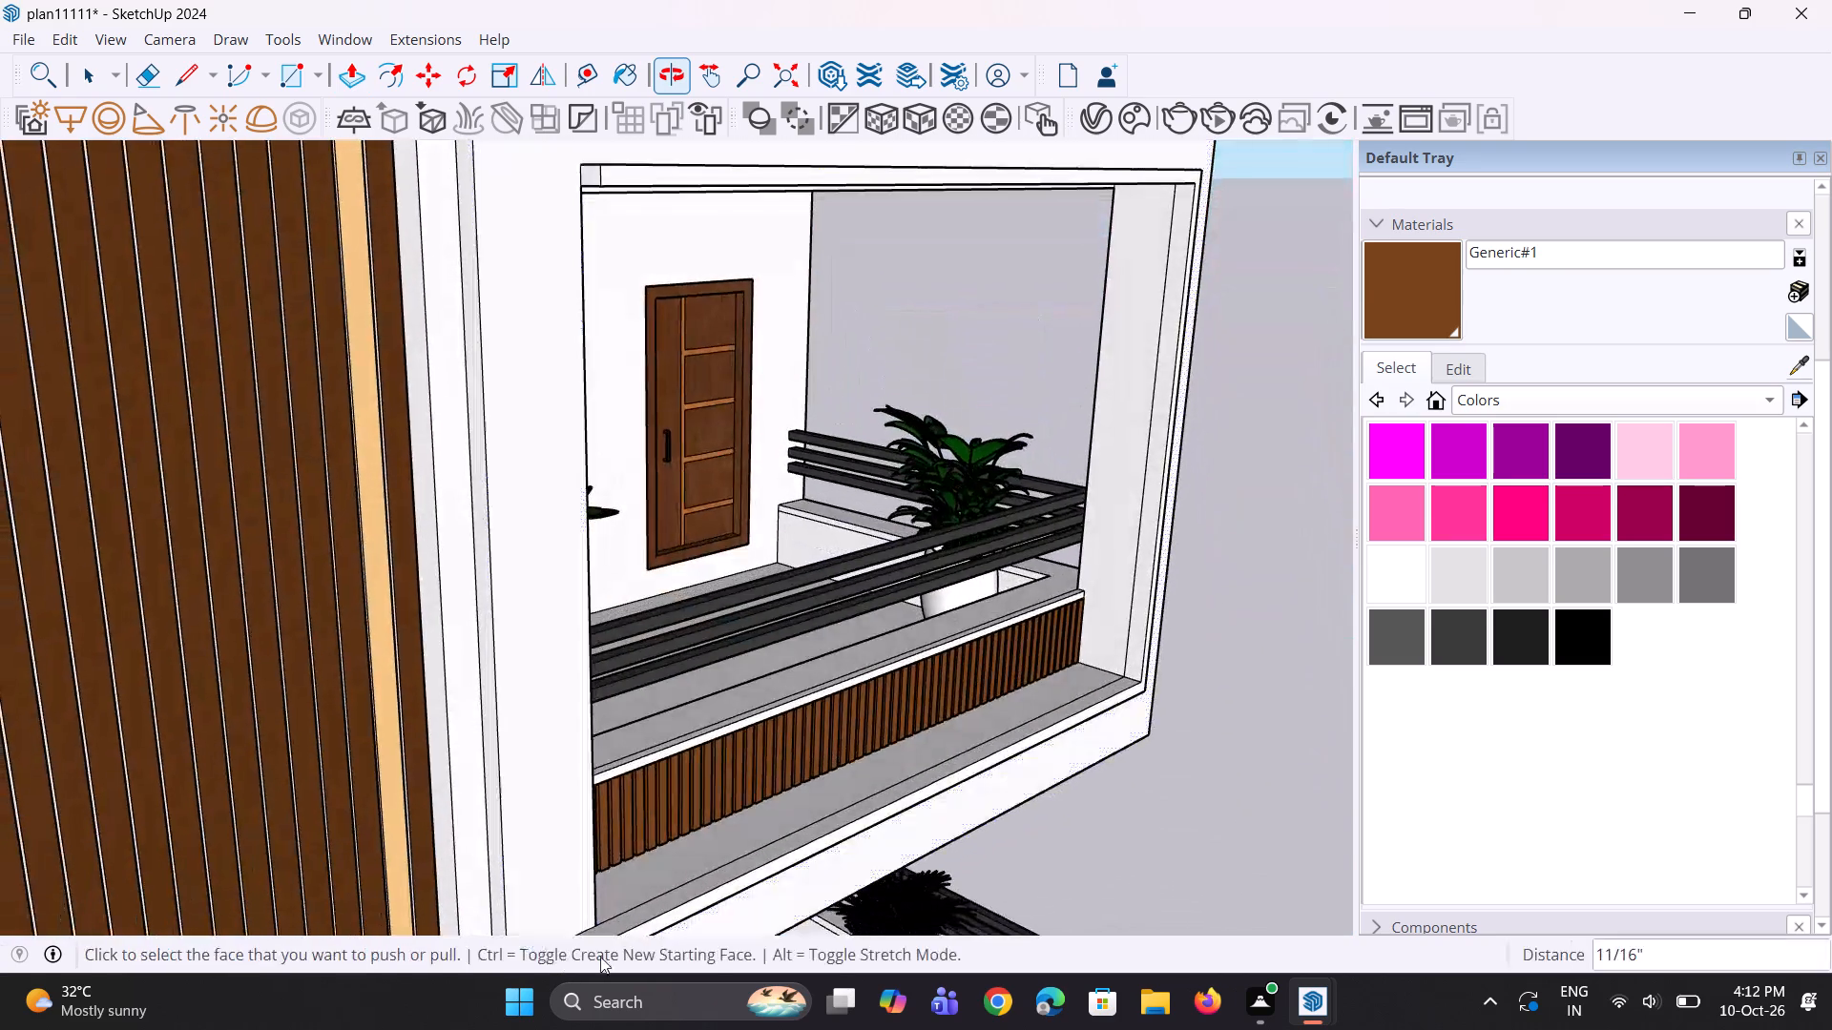
scroll(601, 663, "down", 8)
scroll(583, 764, "up", 10)
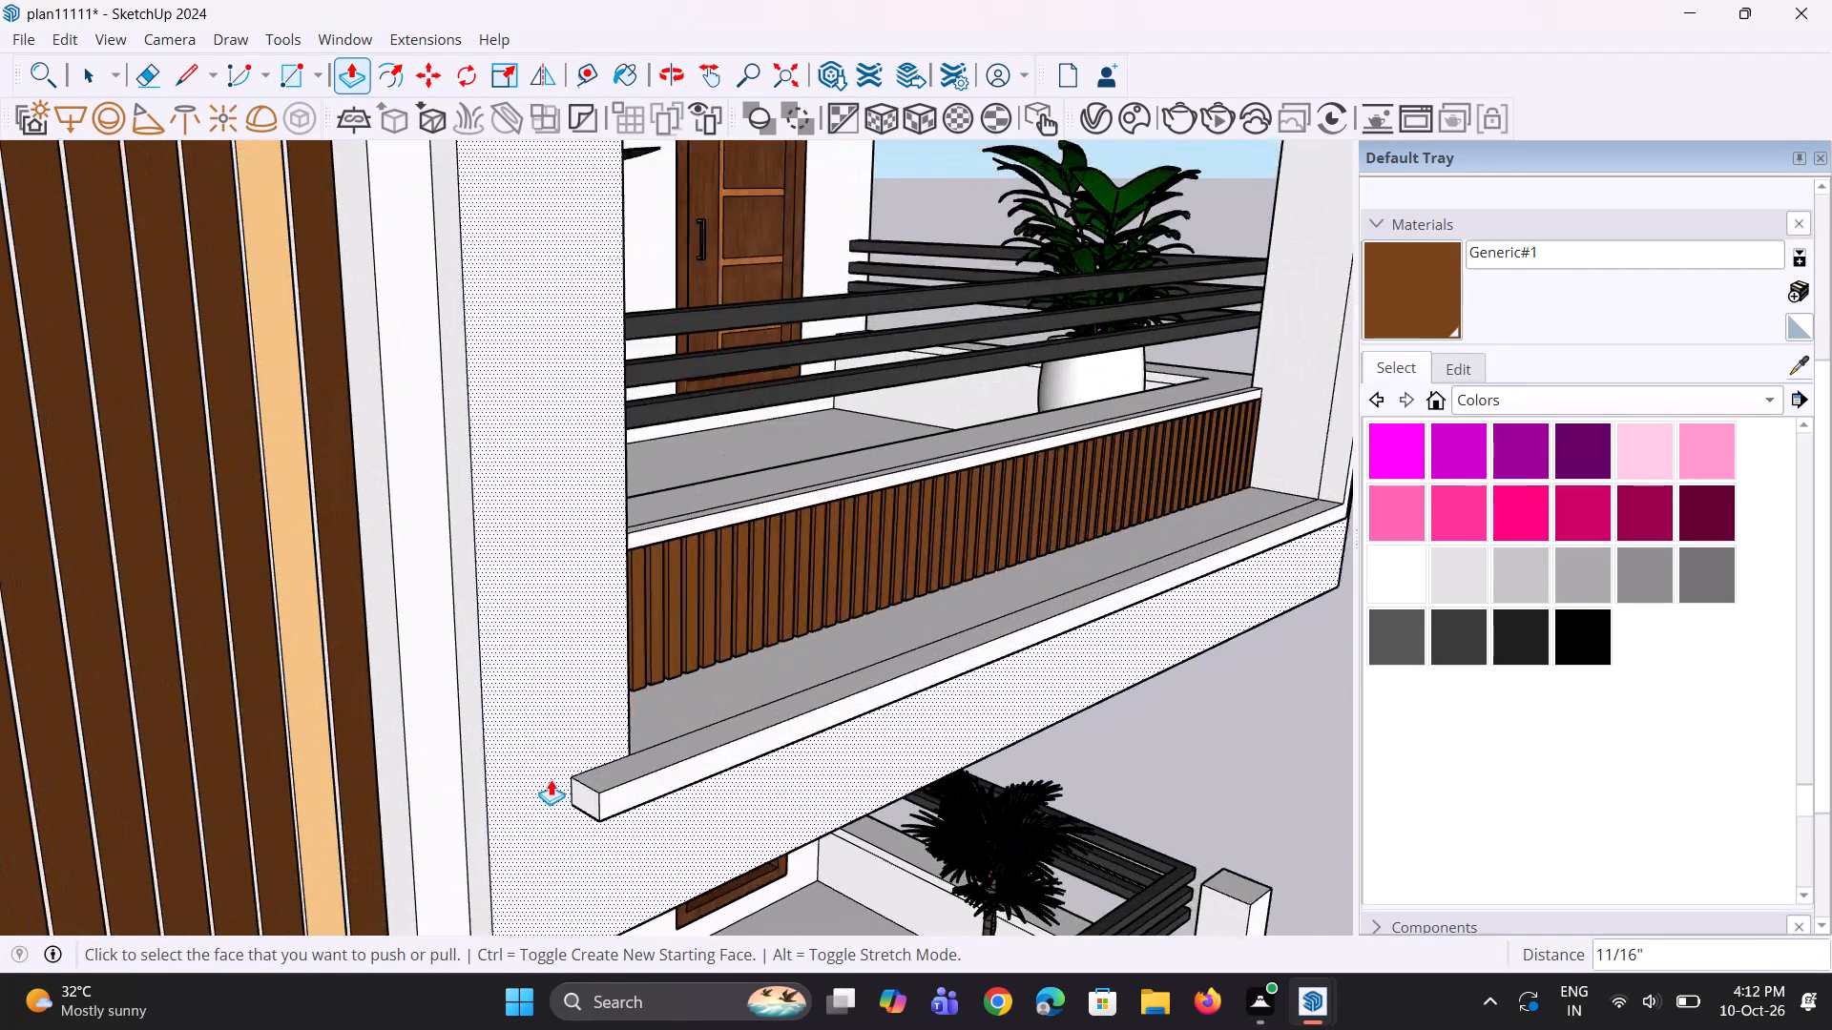
scroll(551, 779, "up", 5)
left_click(591, 796)
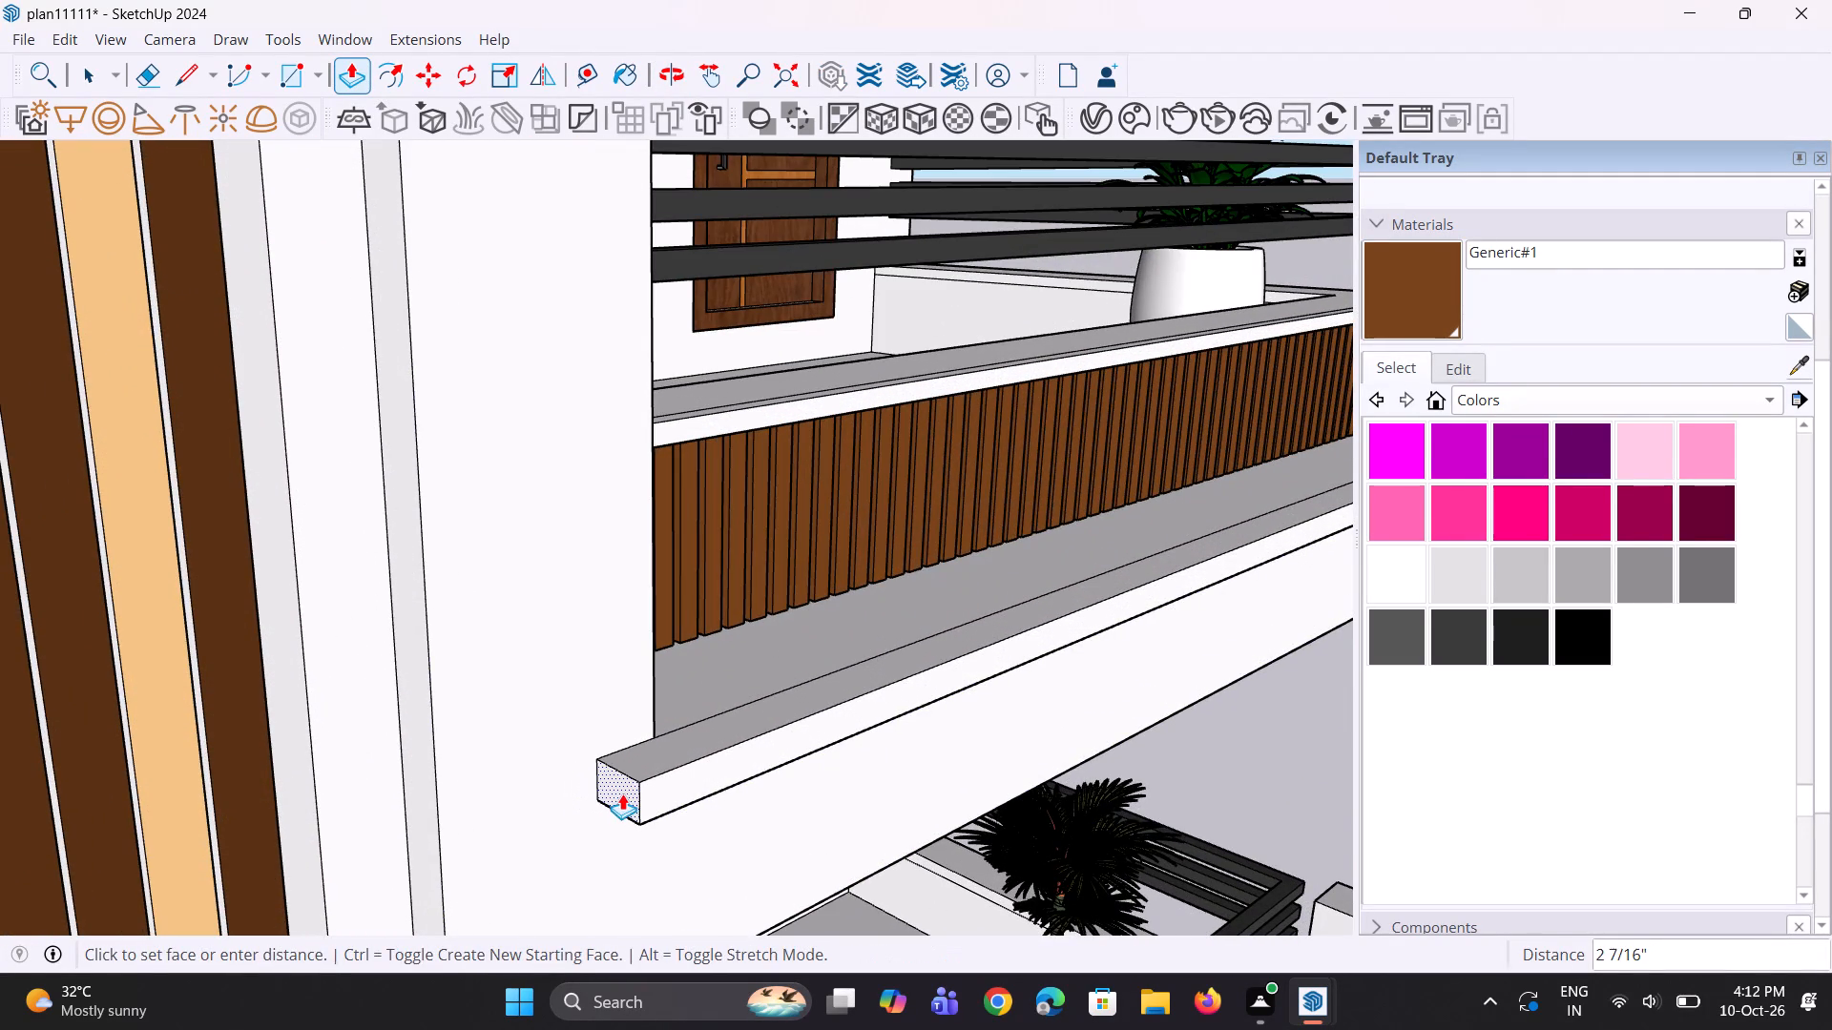
left_click(622, 793)
Divide the bottom trim's top face with a 4 5/8" line at the opening's left corner and pull its end up about 9' 6 7/8".
middle_click_drag(638, 789, 574, 797)
key("l")
scroll(588, 739, "up", 4)
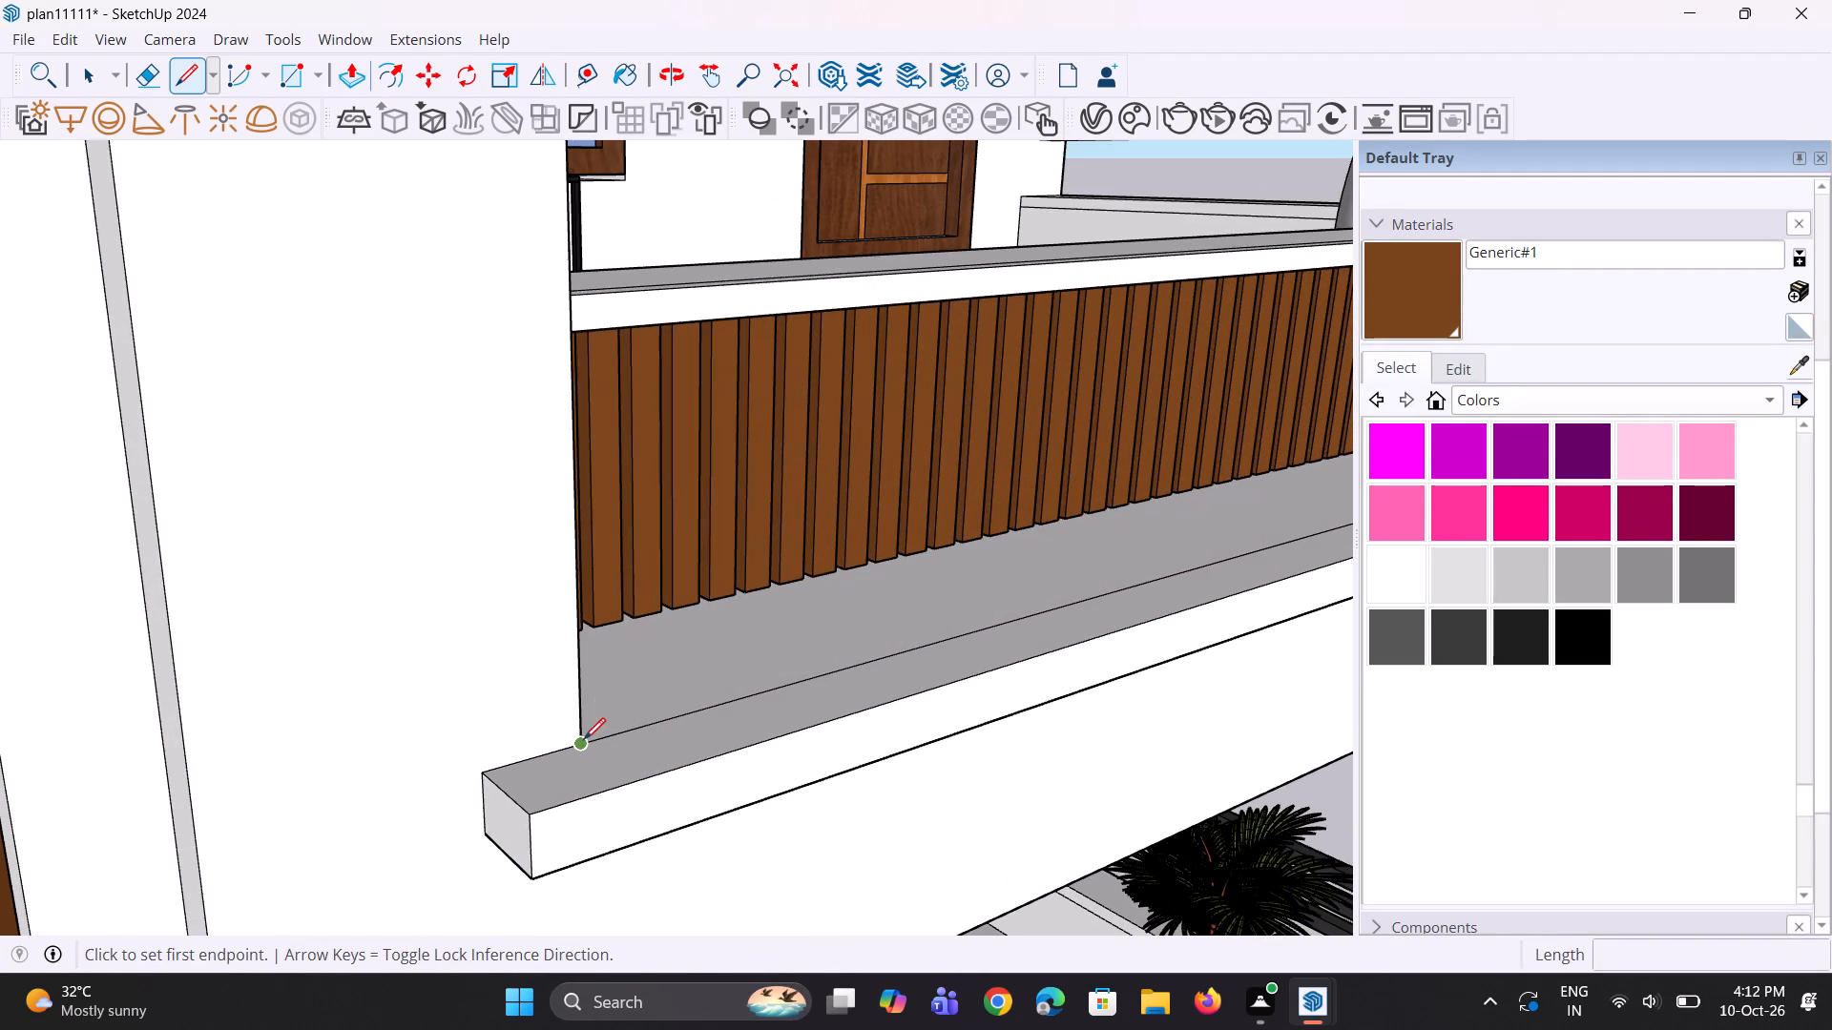
left_click(584, 739)
left_click(621, 788)
key("p")
left_click(591, 778)
scroll(592, 740, "down", 4)
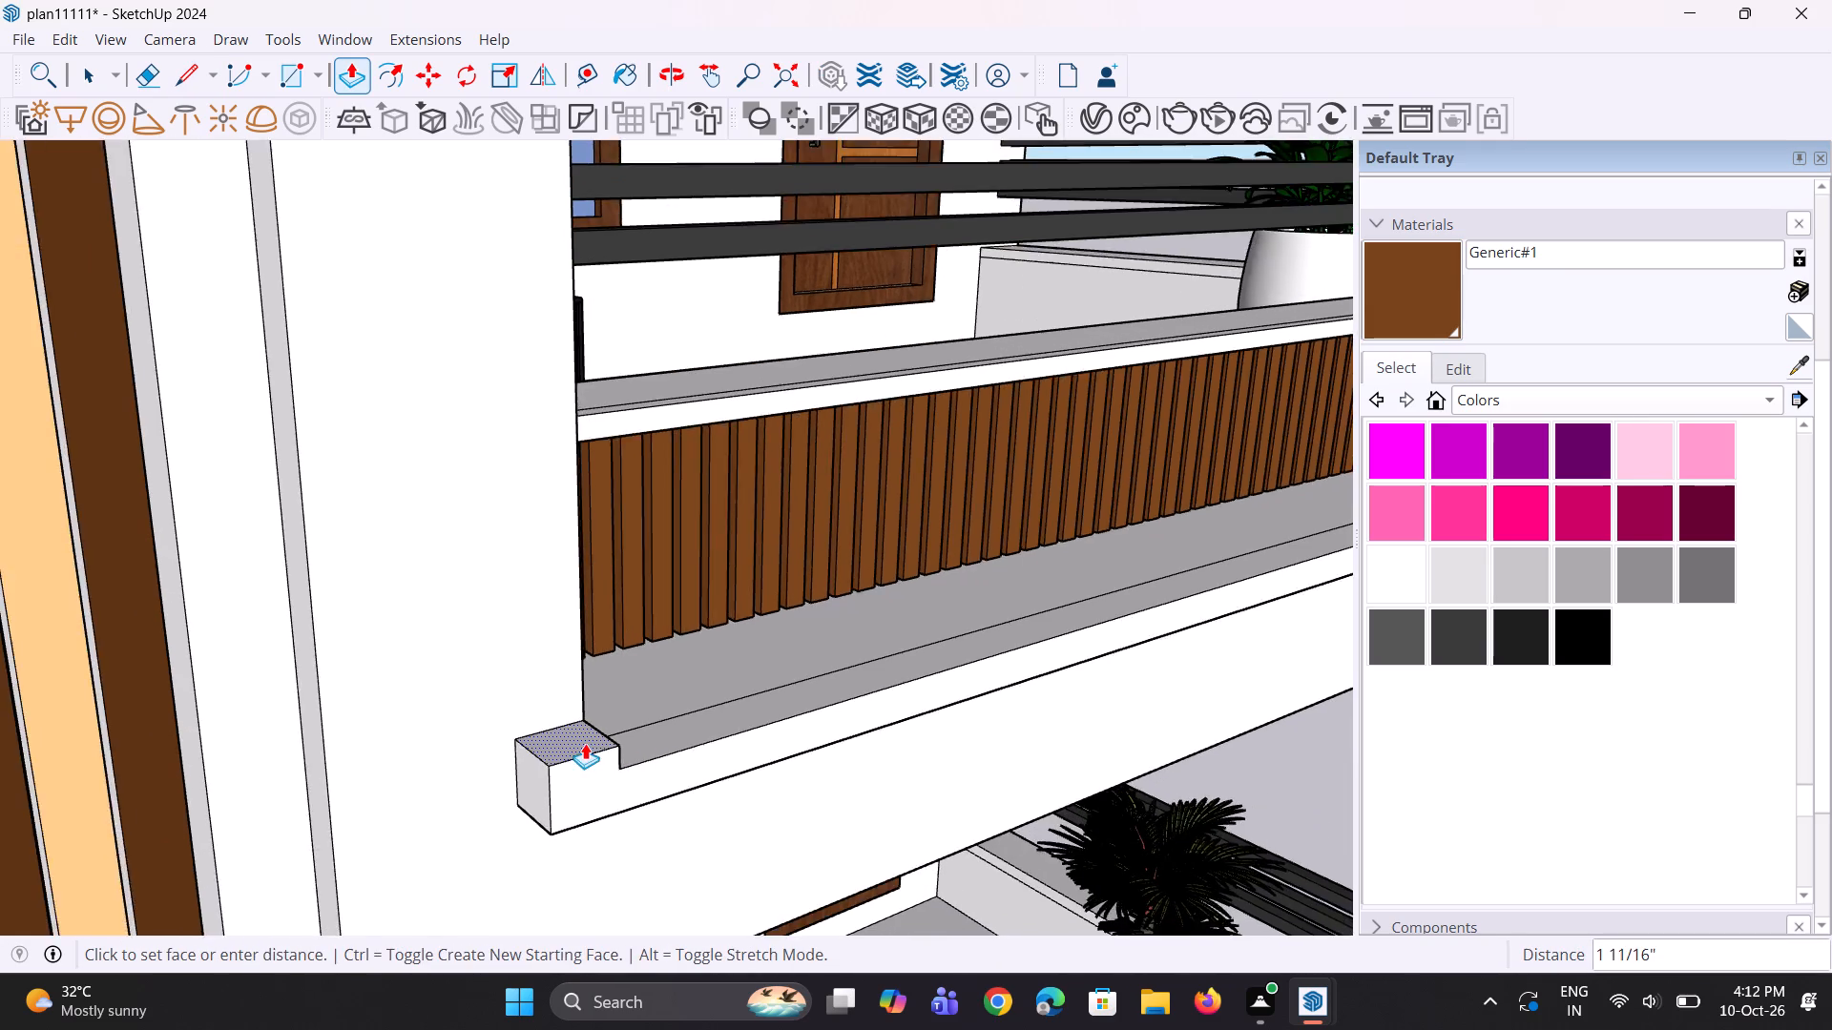
scroll(585, 743, "down", 18)
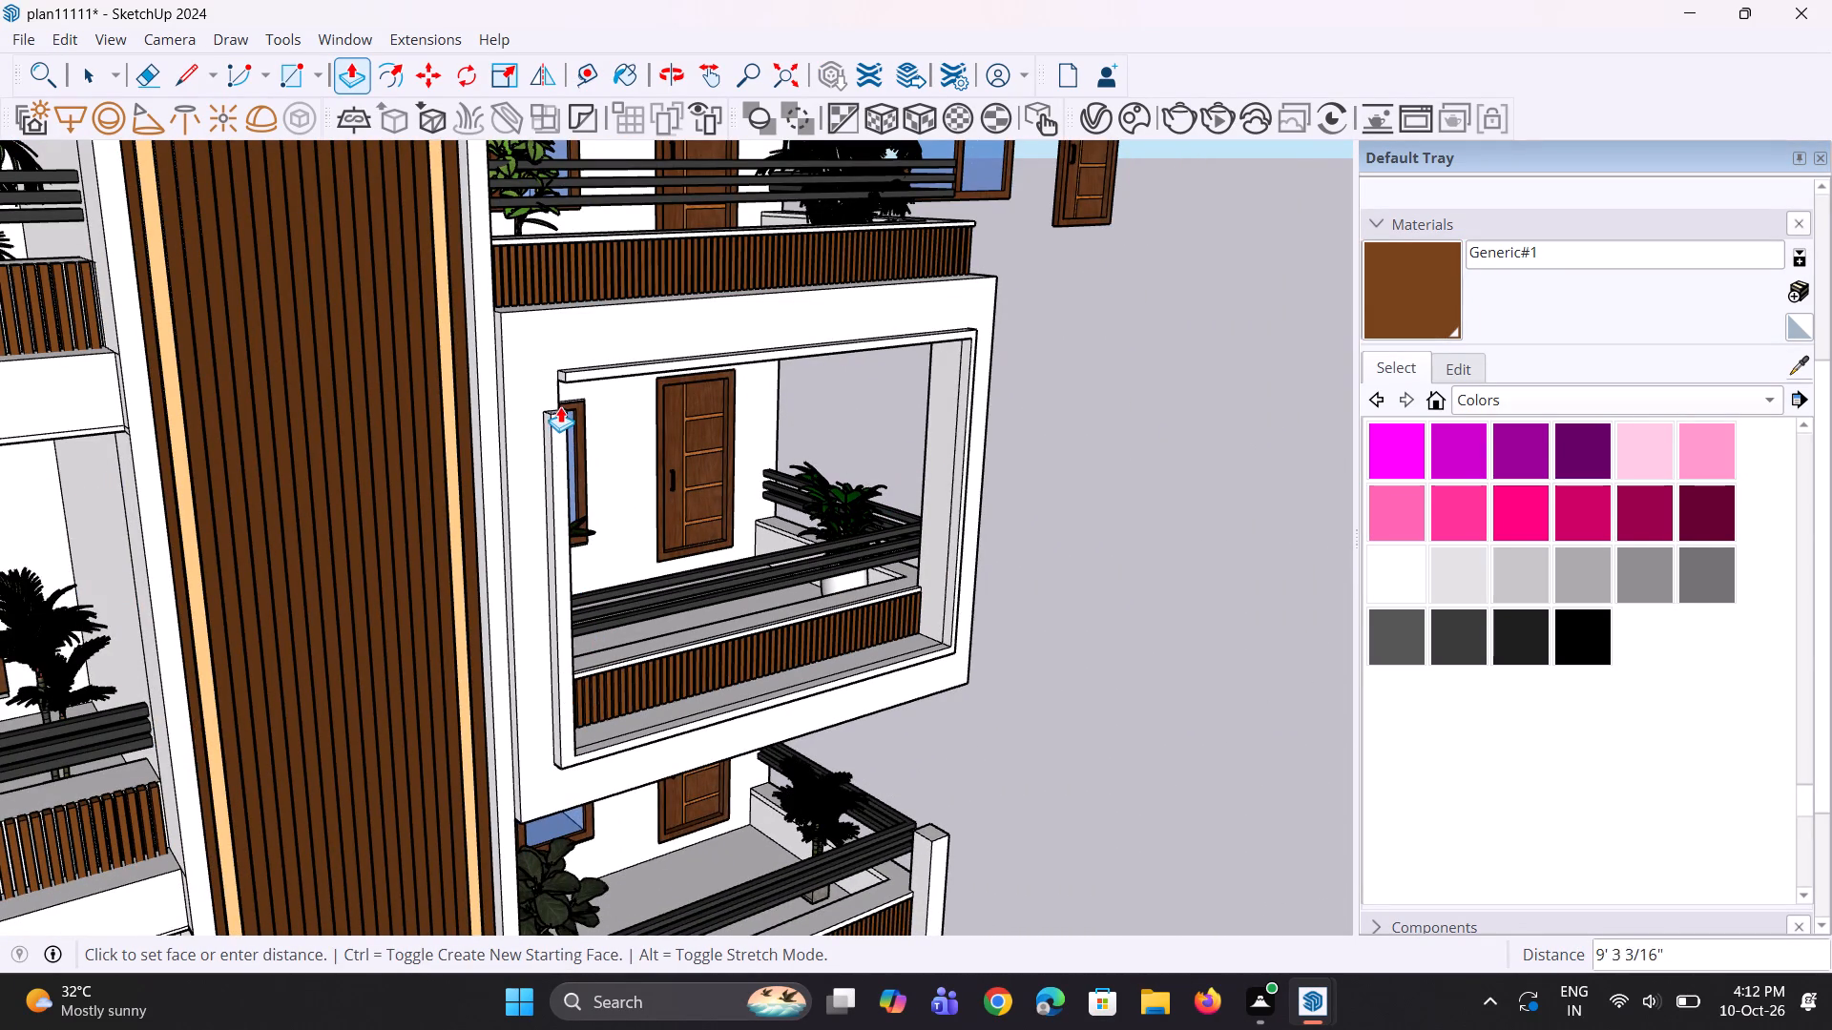
left_click(560, 400)
Push the left side trim's outer face in about 1 15/16" toward the opening.
scroll(548, 492, "up", 6)
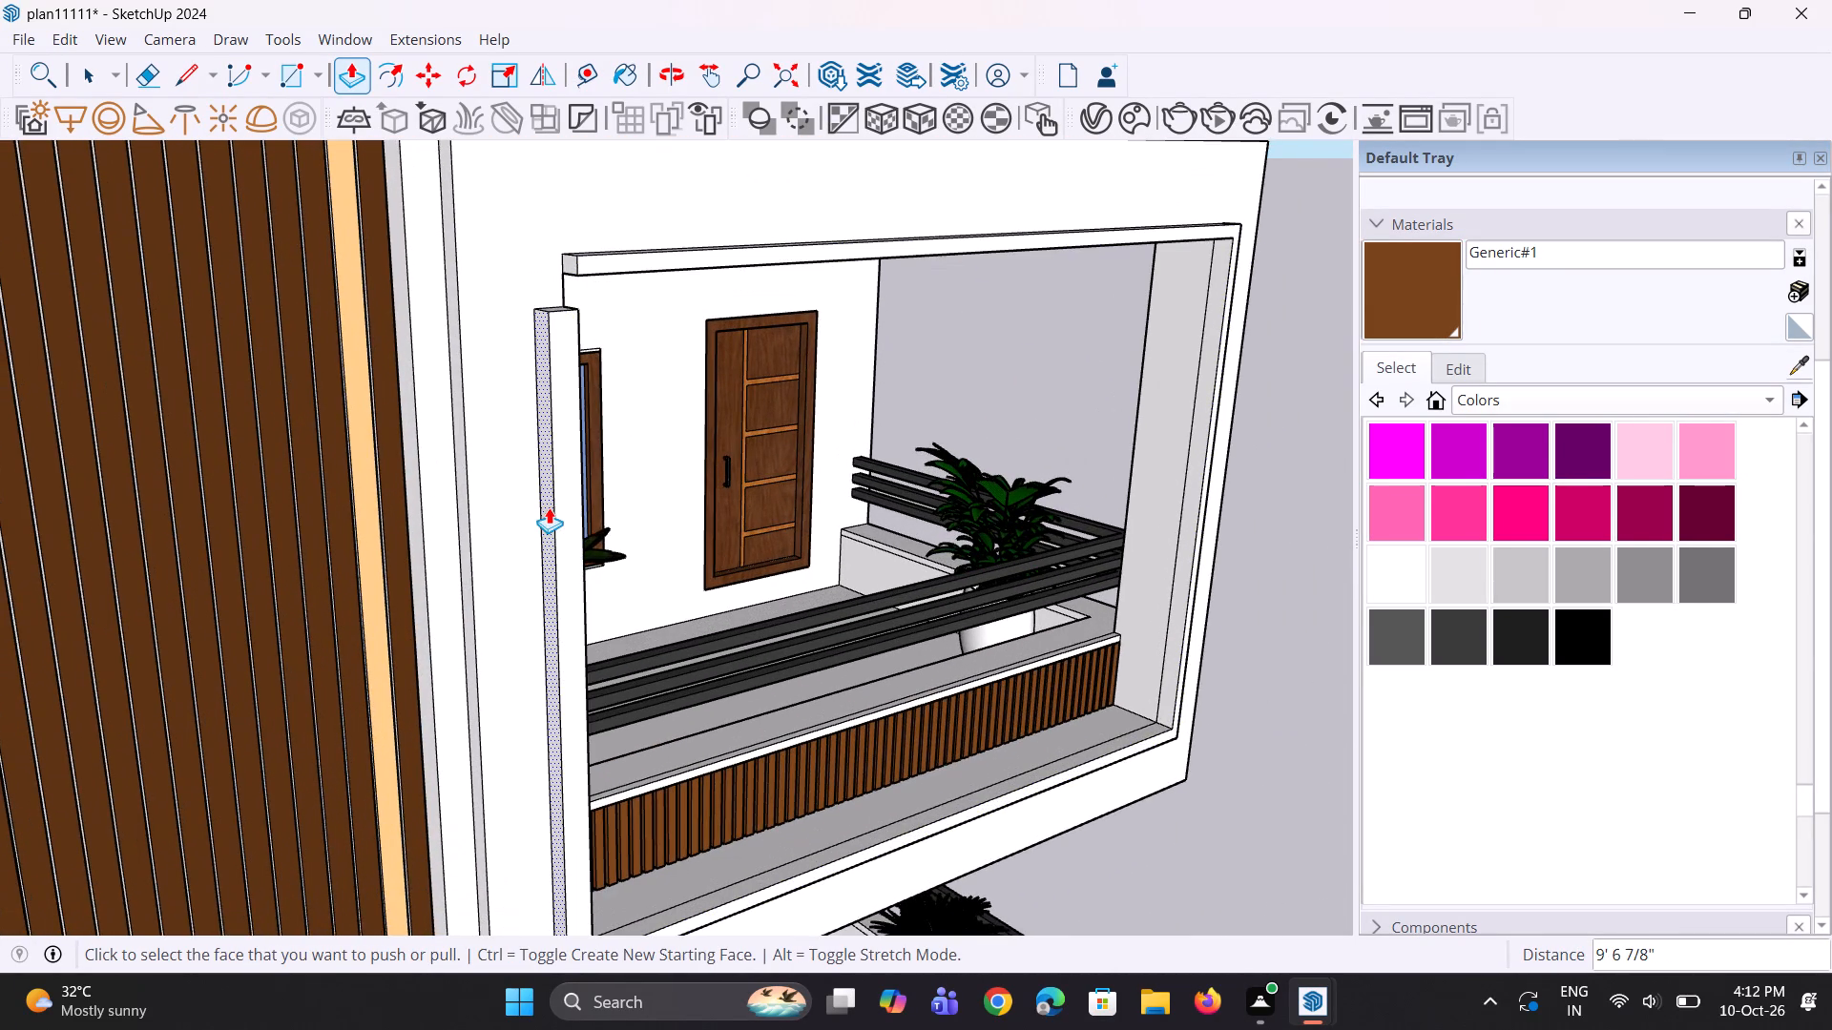
left_click(549, 507)
left_click(561, 511)
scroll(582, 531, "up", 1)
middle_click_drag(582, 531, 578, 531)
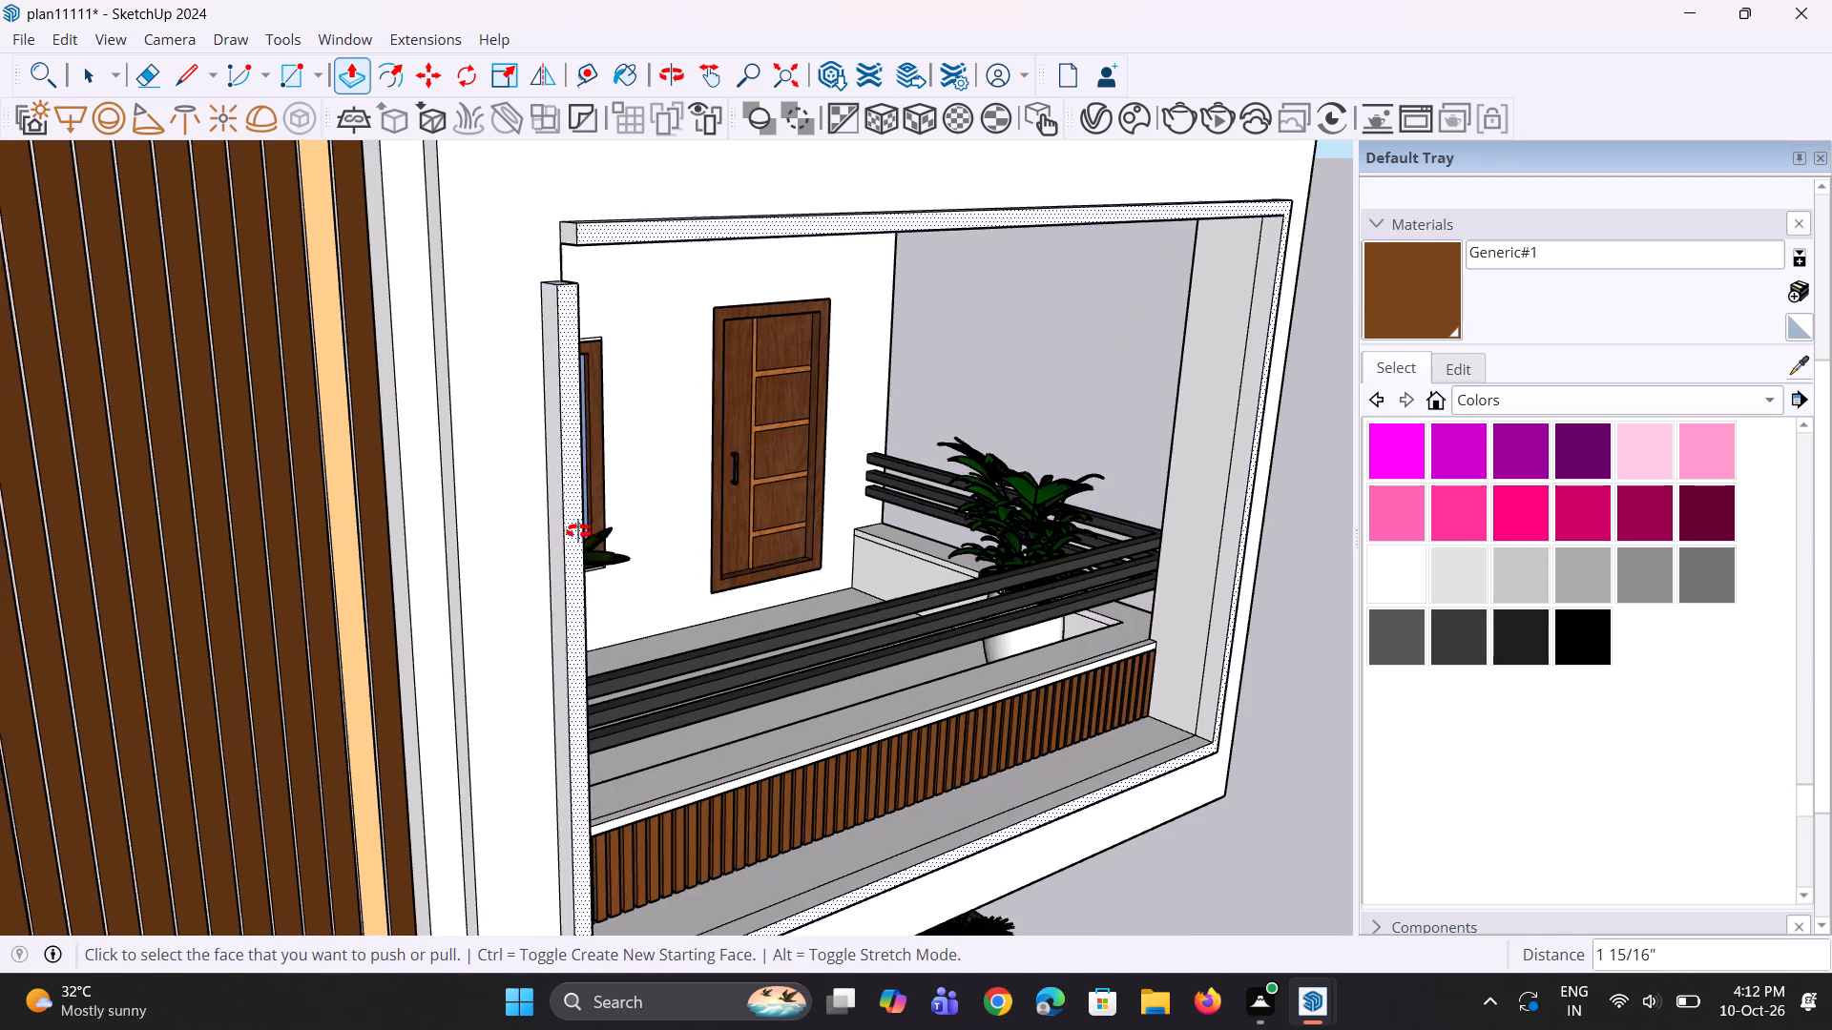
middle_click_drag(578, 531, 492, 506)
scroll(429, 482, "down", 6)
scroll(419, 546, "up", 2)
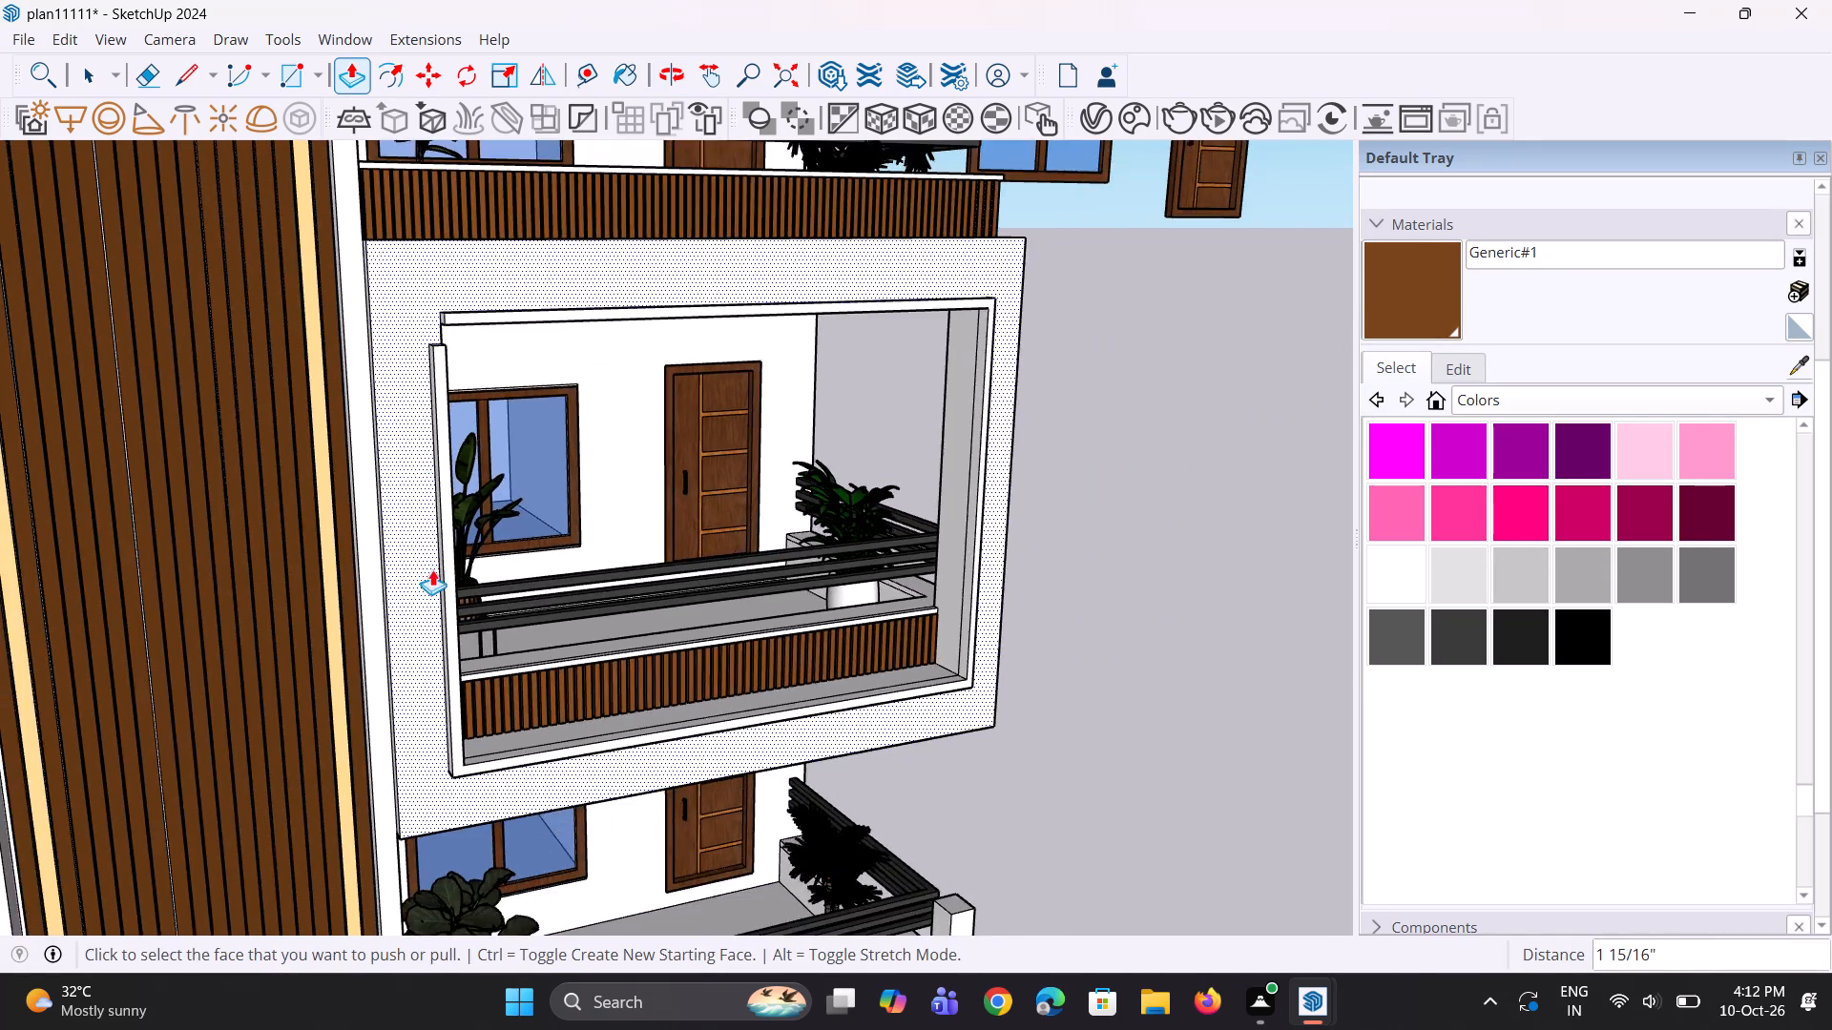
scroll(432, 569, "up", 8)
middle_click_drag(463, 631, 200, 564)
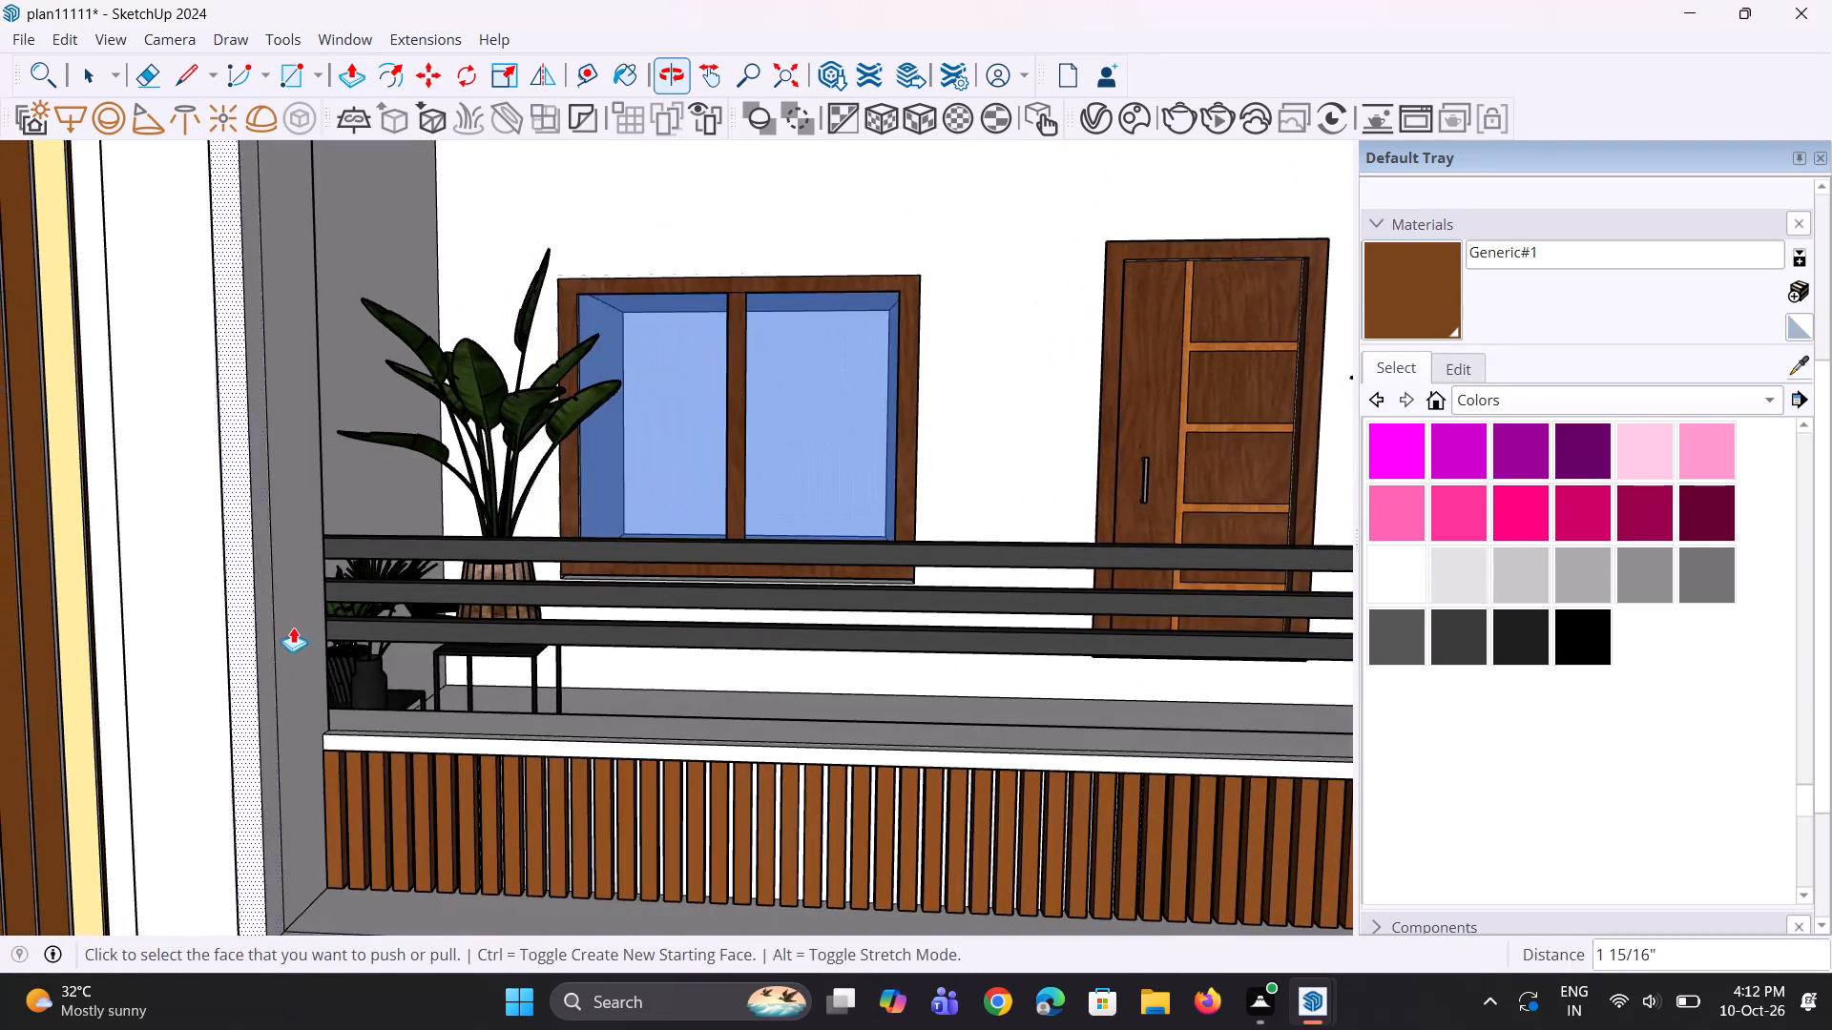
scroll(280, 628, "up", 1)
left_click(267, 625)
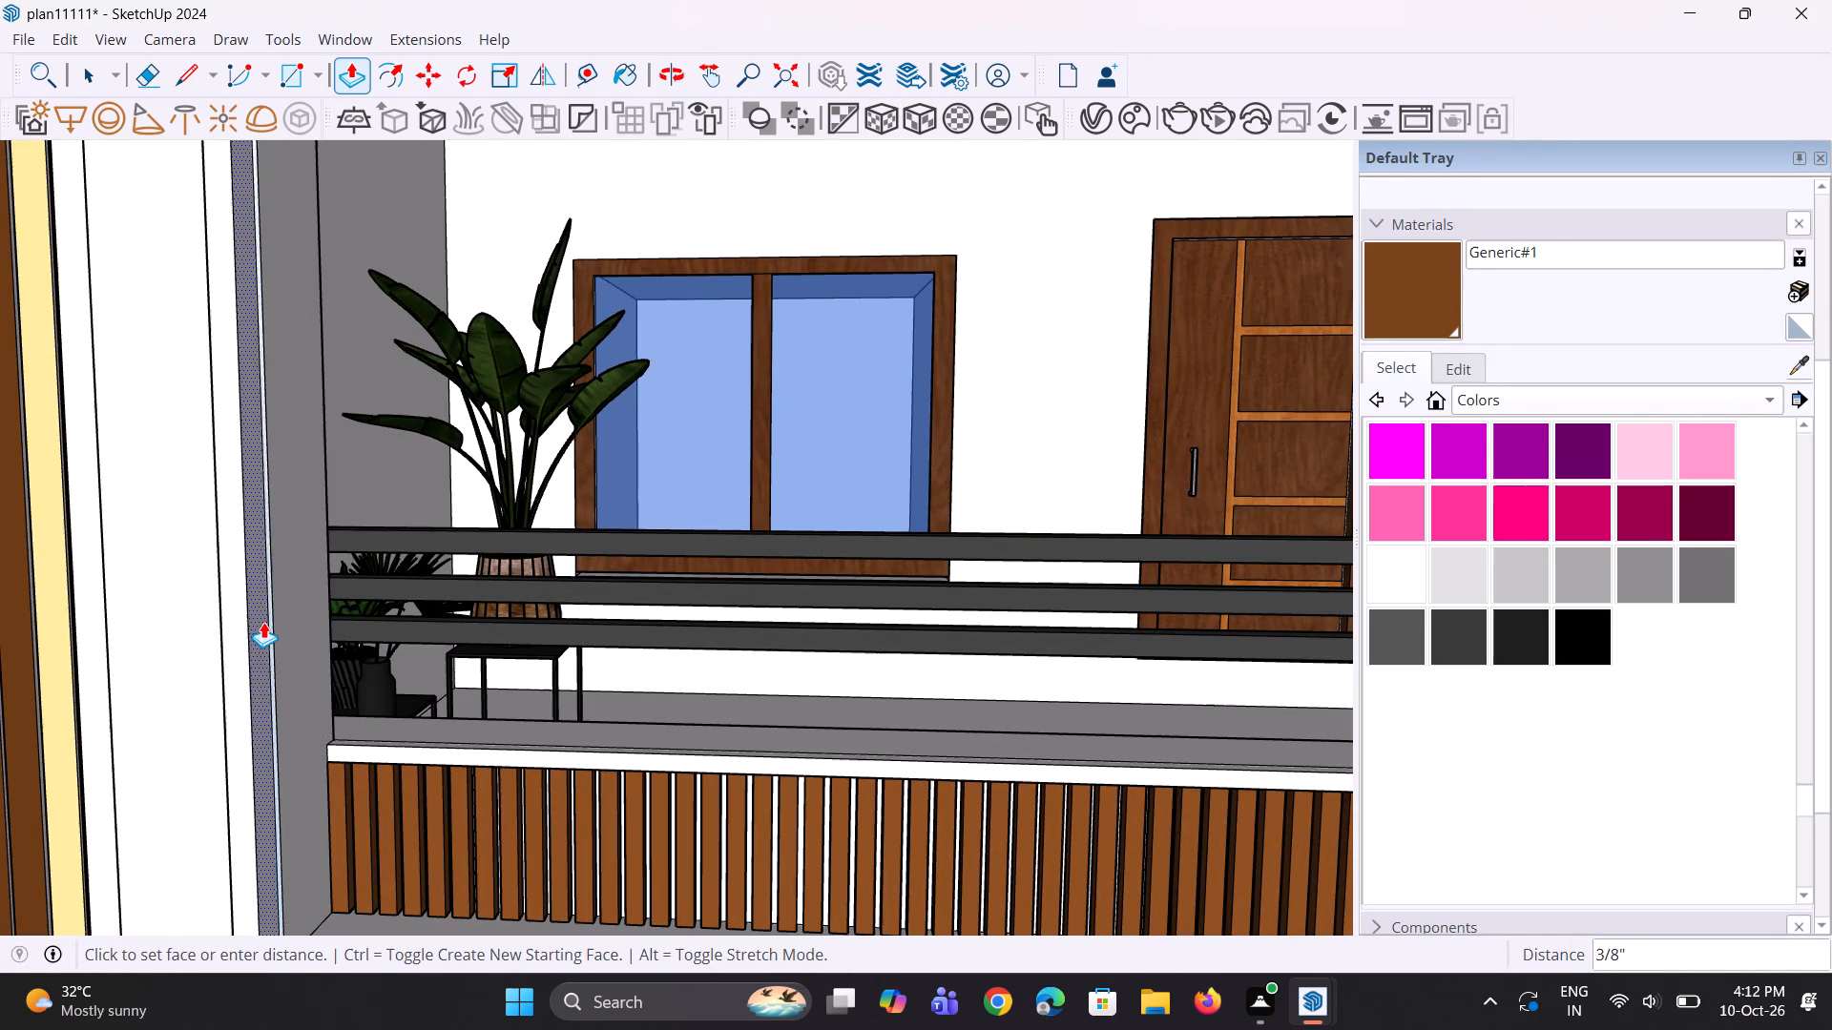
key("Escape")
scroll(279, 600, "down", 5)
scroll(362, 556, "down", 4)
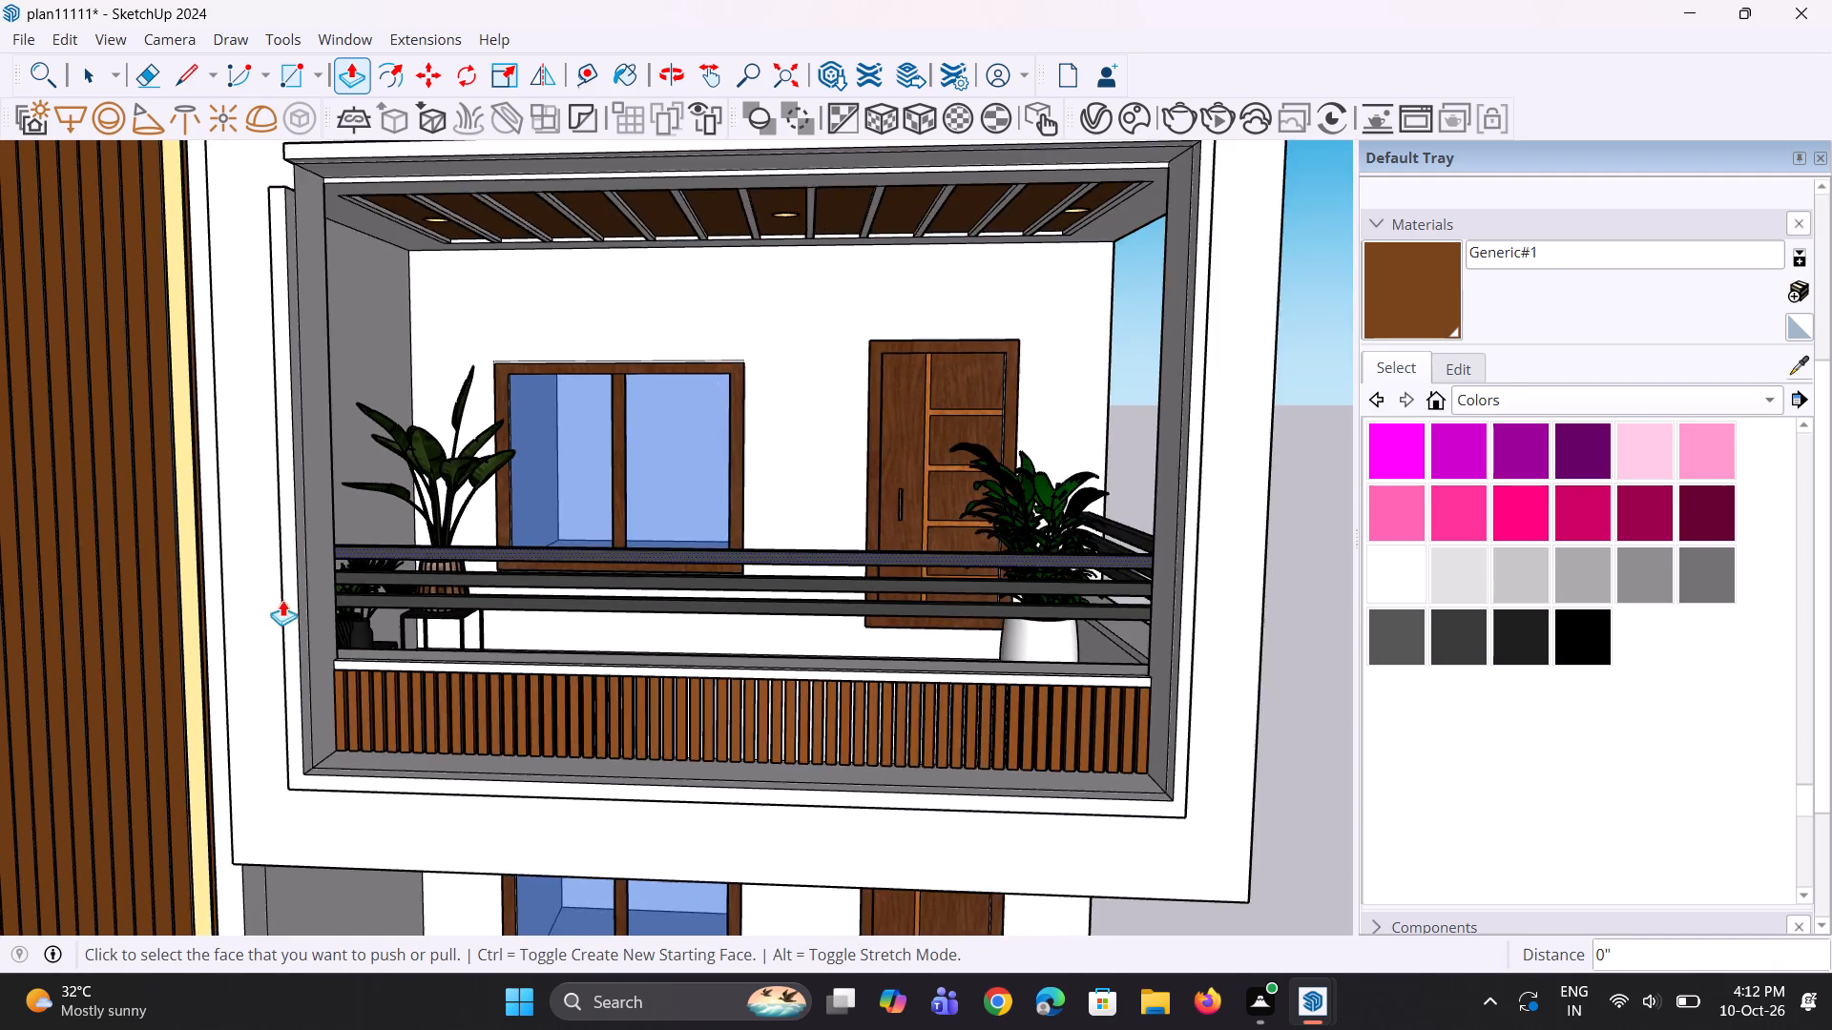
Push the left side trim's outer face in about another 3/4" toward the opening.
middle_click_drag(247, 629, 470, 683)
scroll(425, 715, "up", 5)
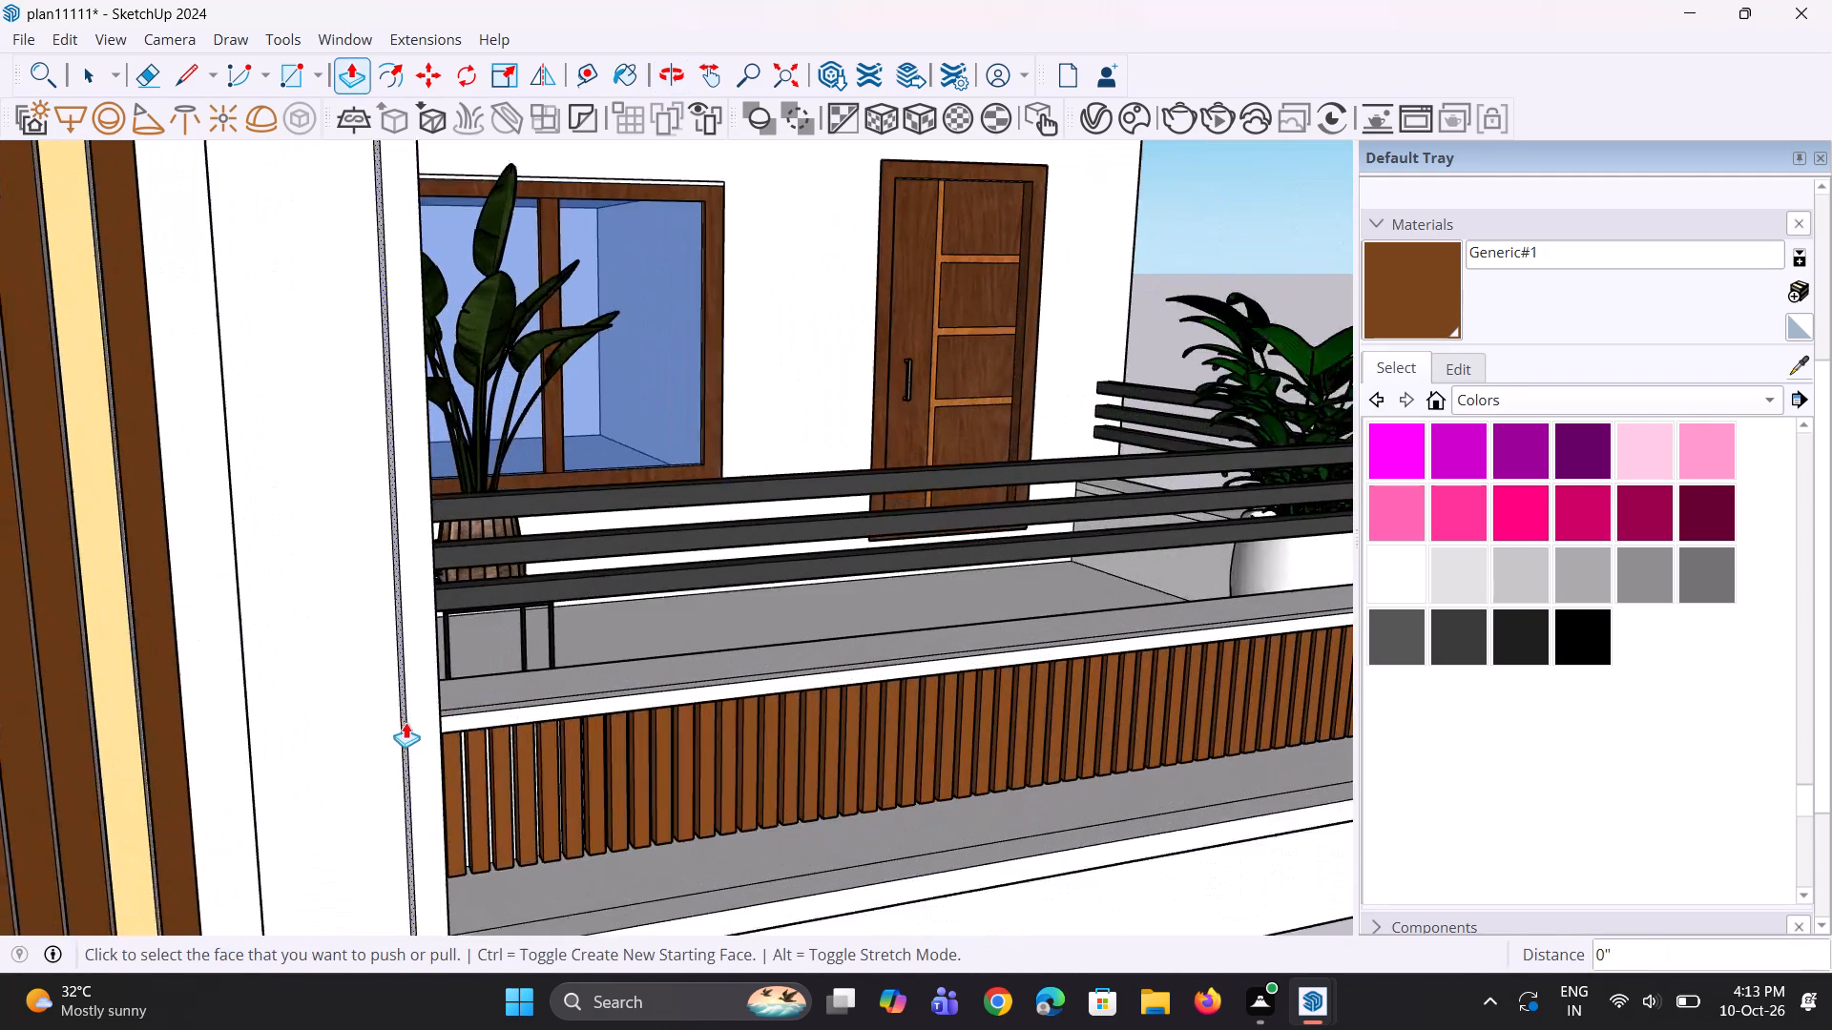
scroll(406, 722, "up", 3)
middle_click_drag(406, 722, 479, 731)
left_click(479, 731)
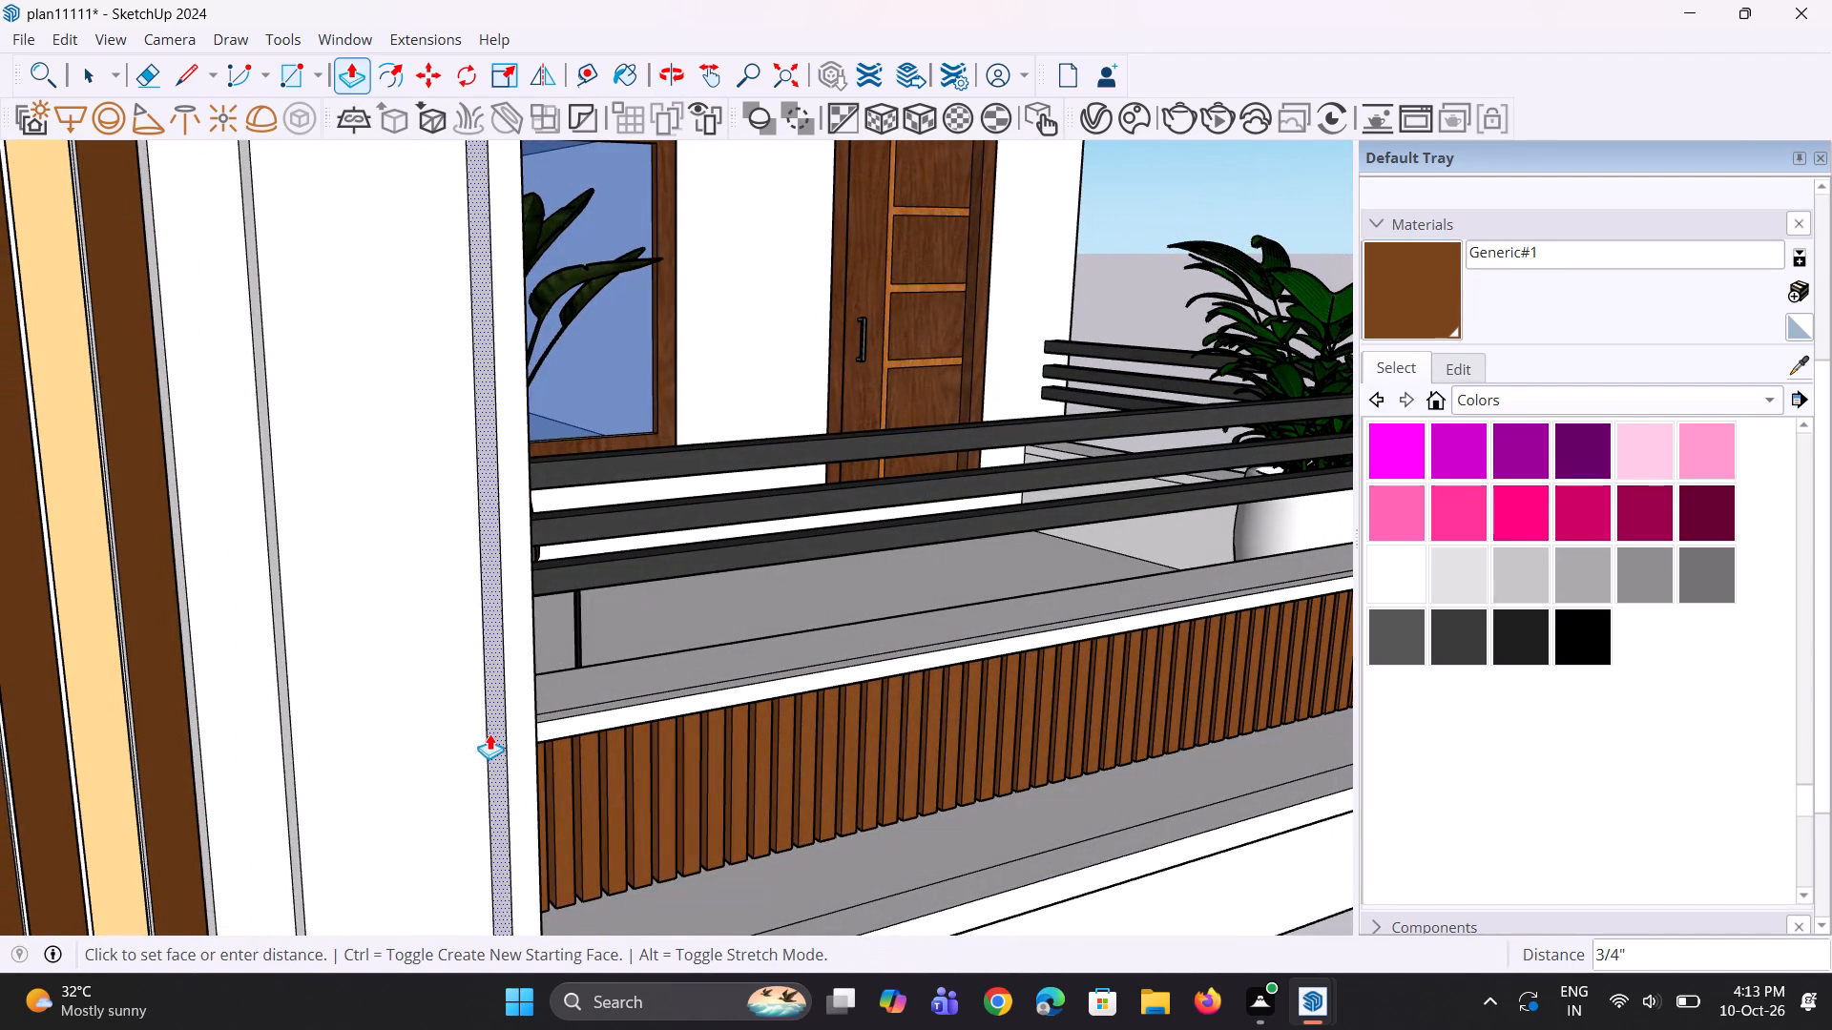
left_click(489, 733)
Pull the left side trim's top face up about 8 1/16" to meet the top trim.
scroll(542, 732, "down", 5)
middle_click_drag(507, 635, 357, 610)
scroll(351, 608, "down", 5)
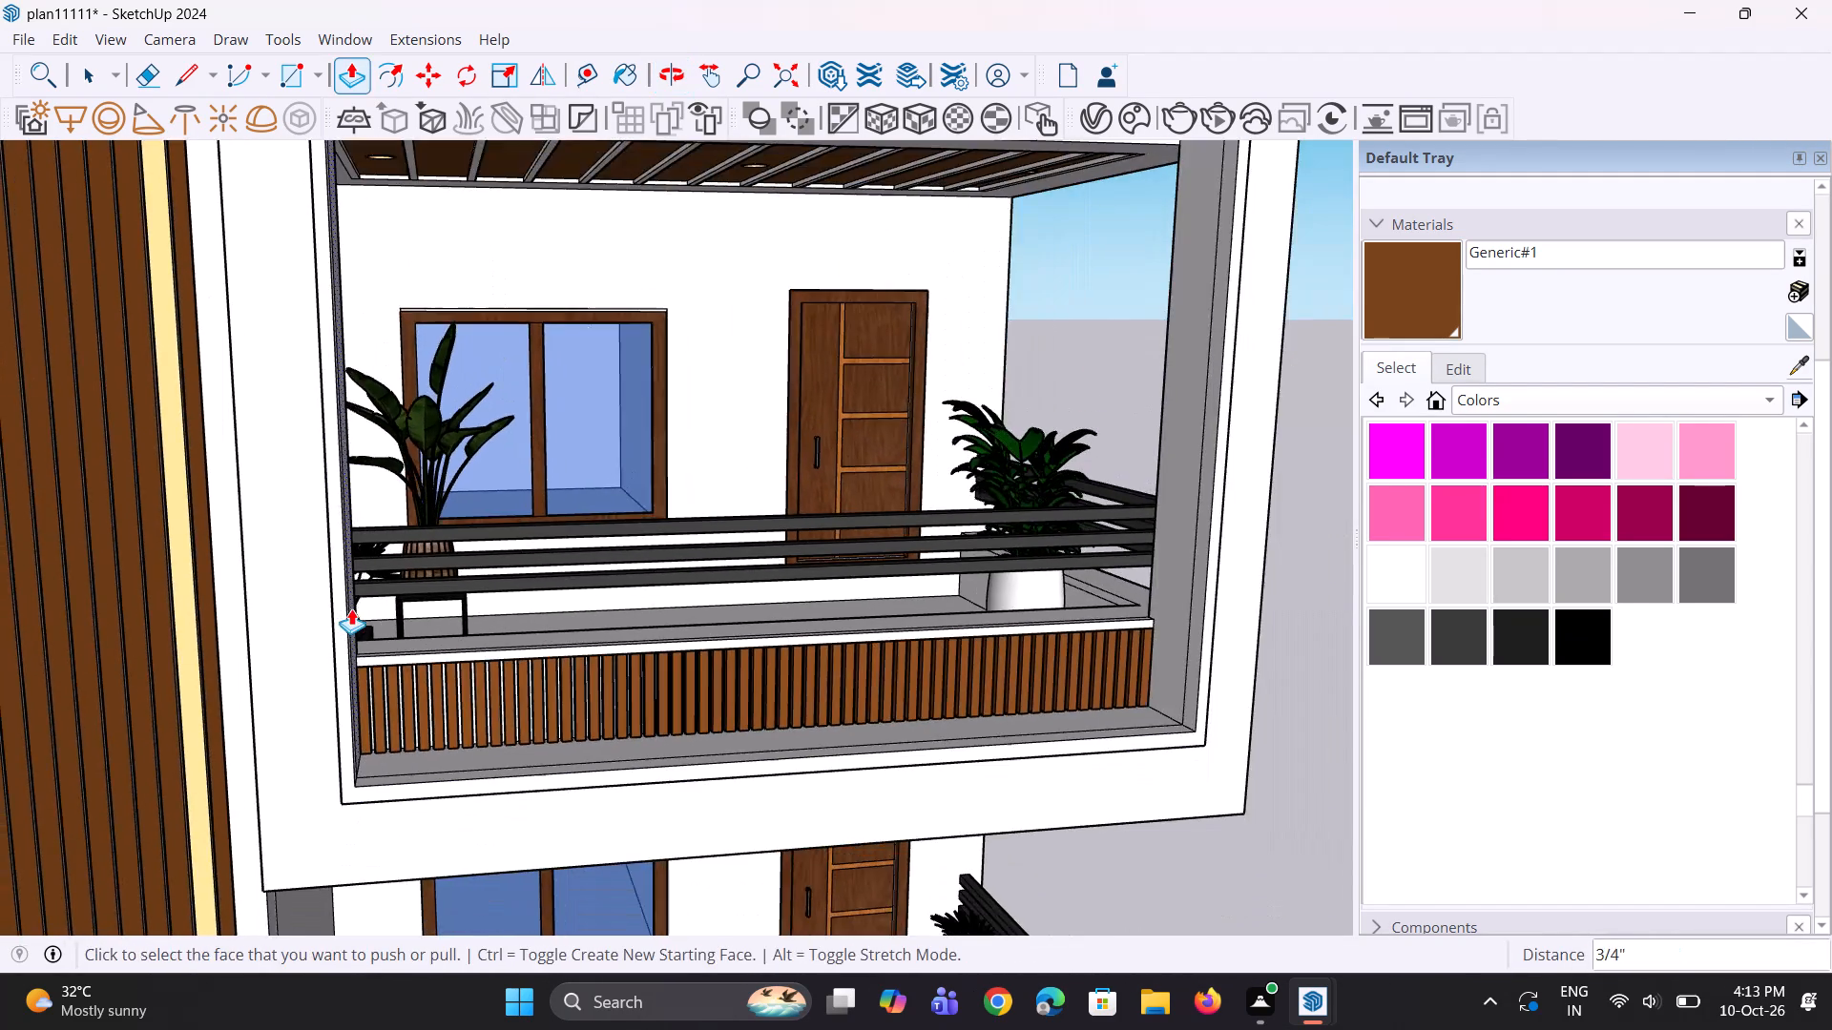
scroll(355, 598, "down", 4)
middle_click_drag(360, 289, 309, 503)
scroll(255, 402, "up", 4)
middle_click_drag(301, 408, 479, 464)
scroll(440, 503, "up", 3)
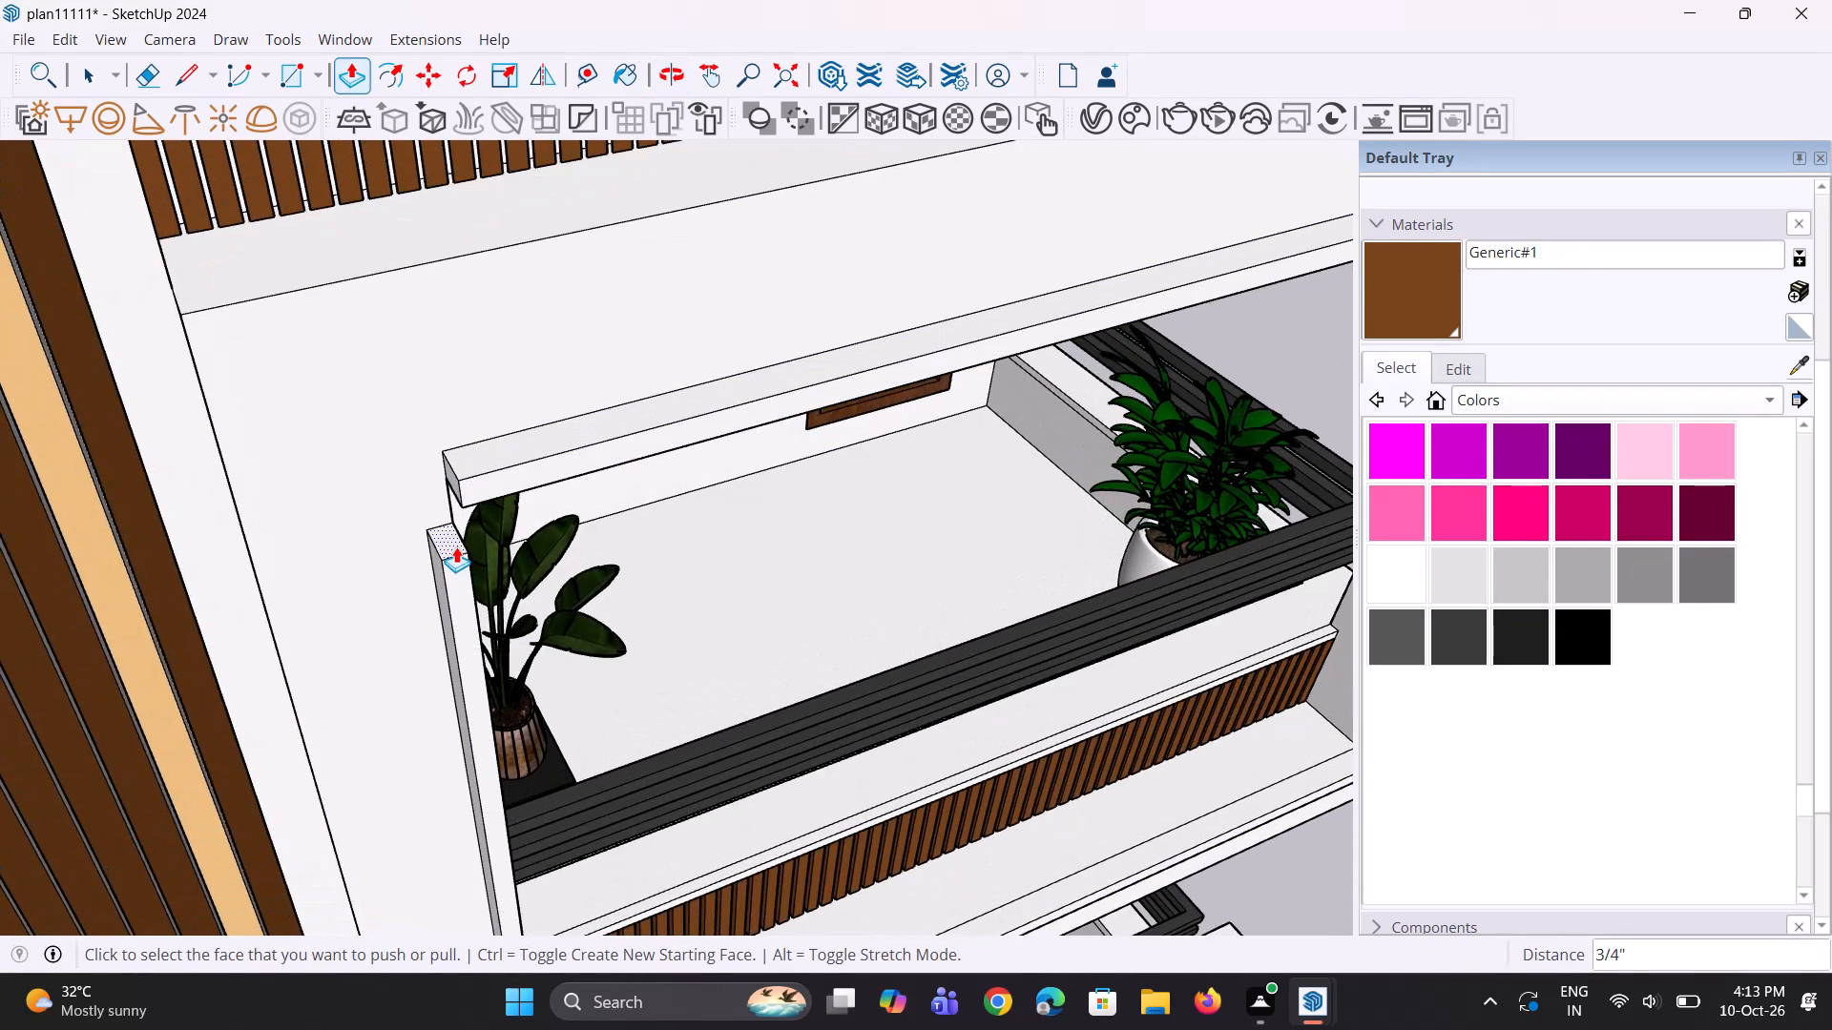
left_click(456, 546)
left_click(474, 468)
Erase the seam lines where the left side trim joins the top trim.
middle_click_drag(485, 497, 431, 483)
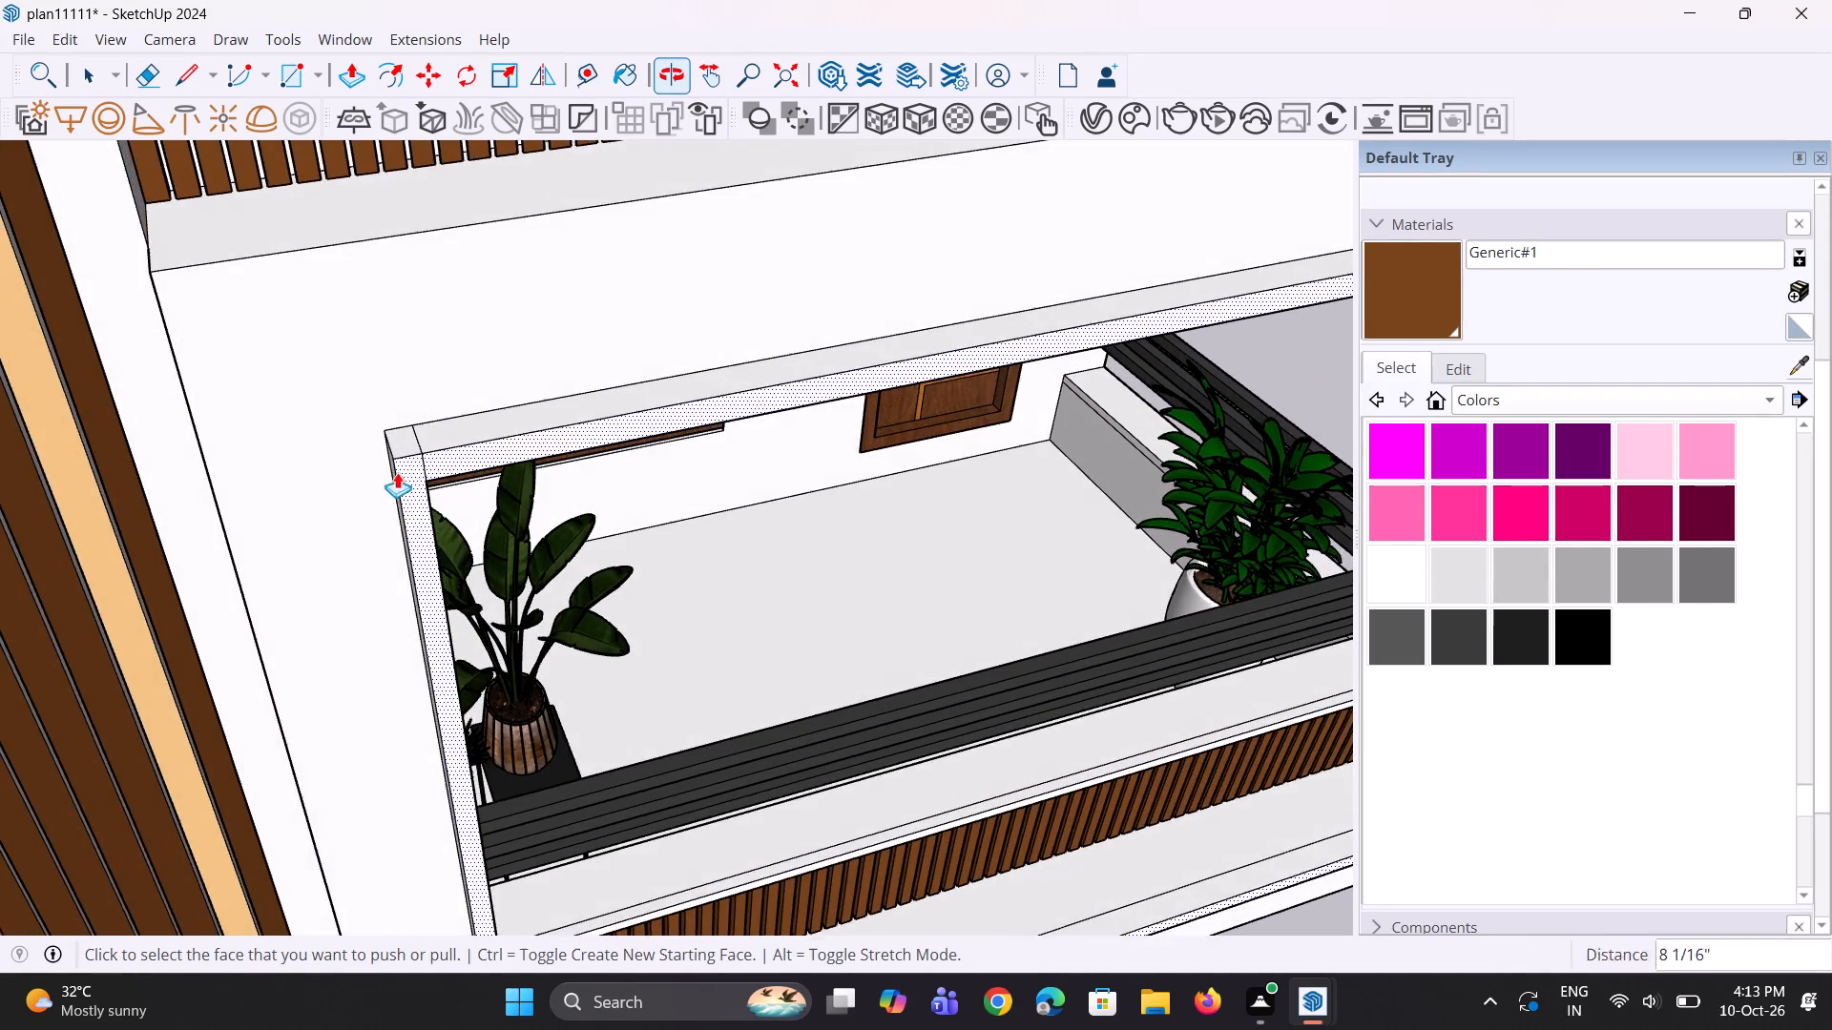
scroll(397, 482, "up", 4)
key("e")
left_click(433, 464)
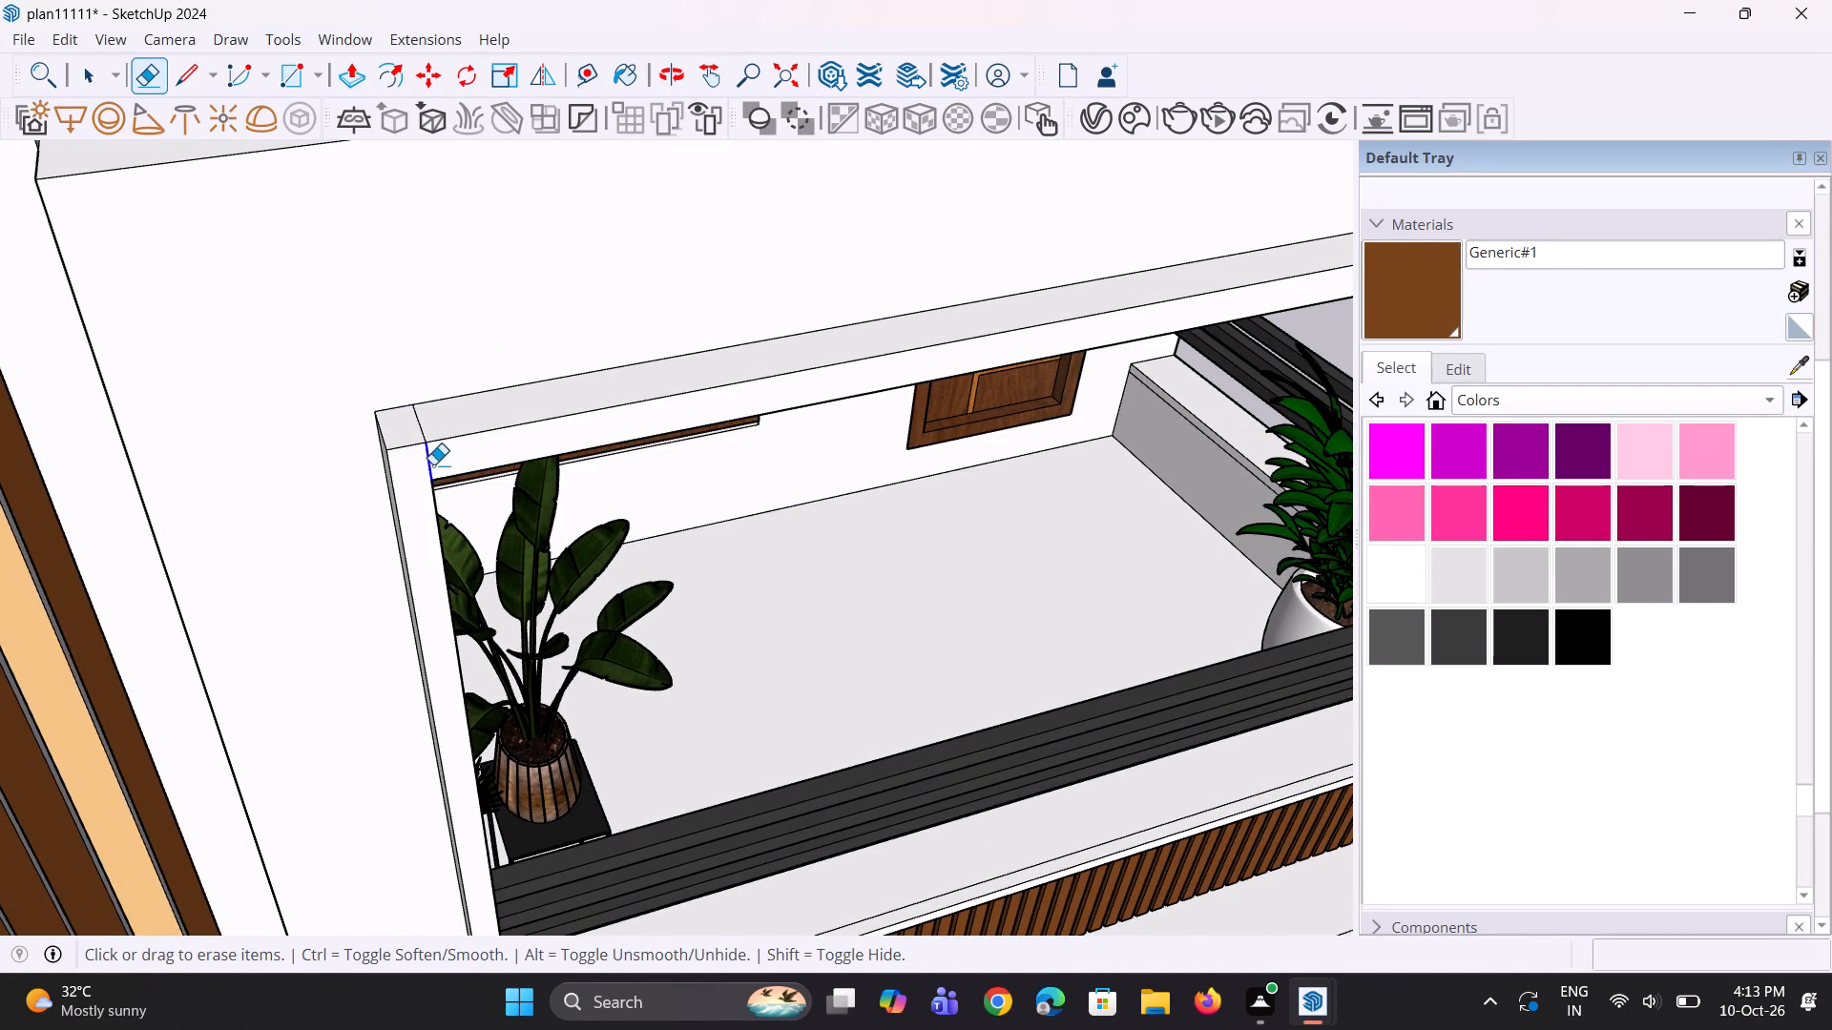
left_click(419, 423)
Examine the trim frame around the right balcony opening from several angles and against the whole facade.
scroll(386, 423, "down", 9)
middle_click_drag(477, 496, 427, 380)
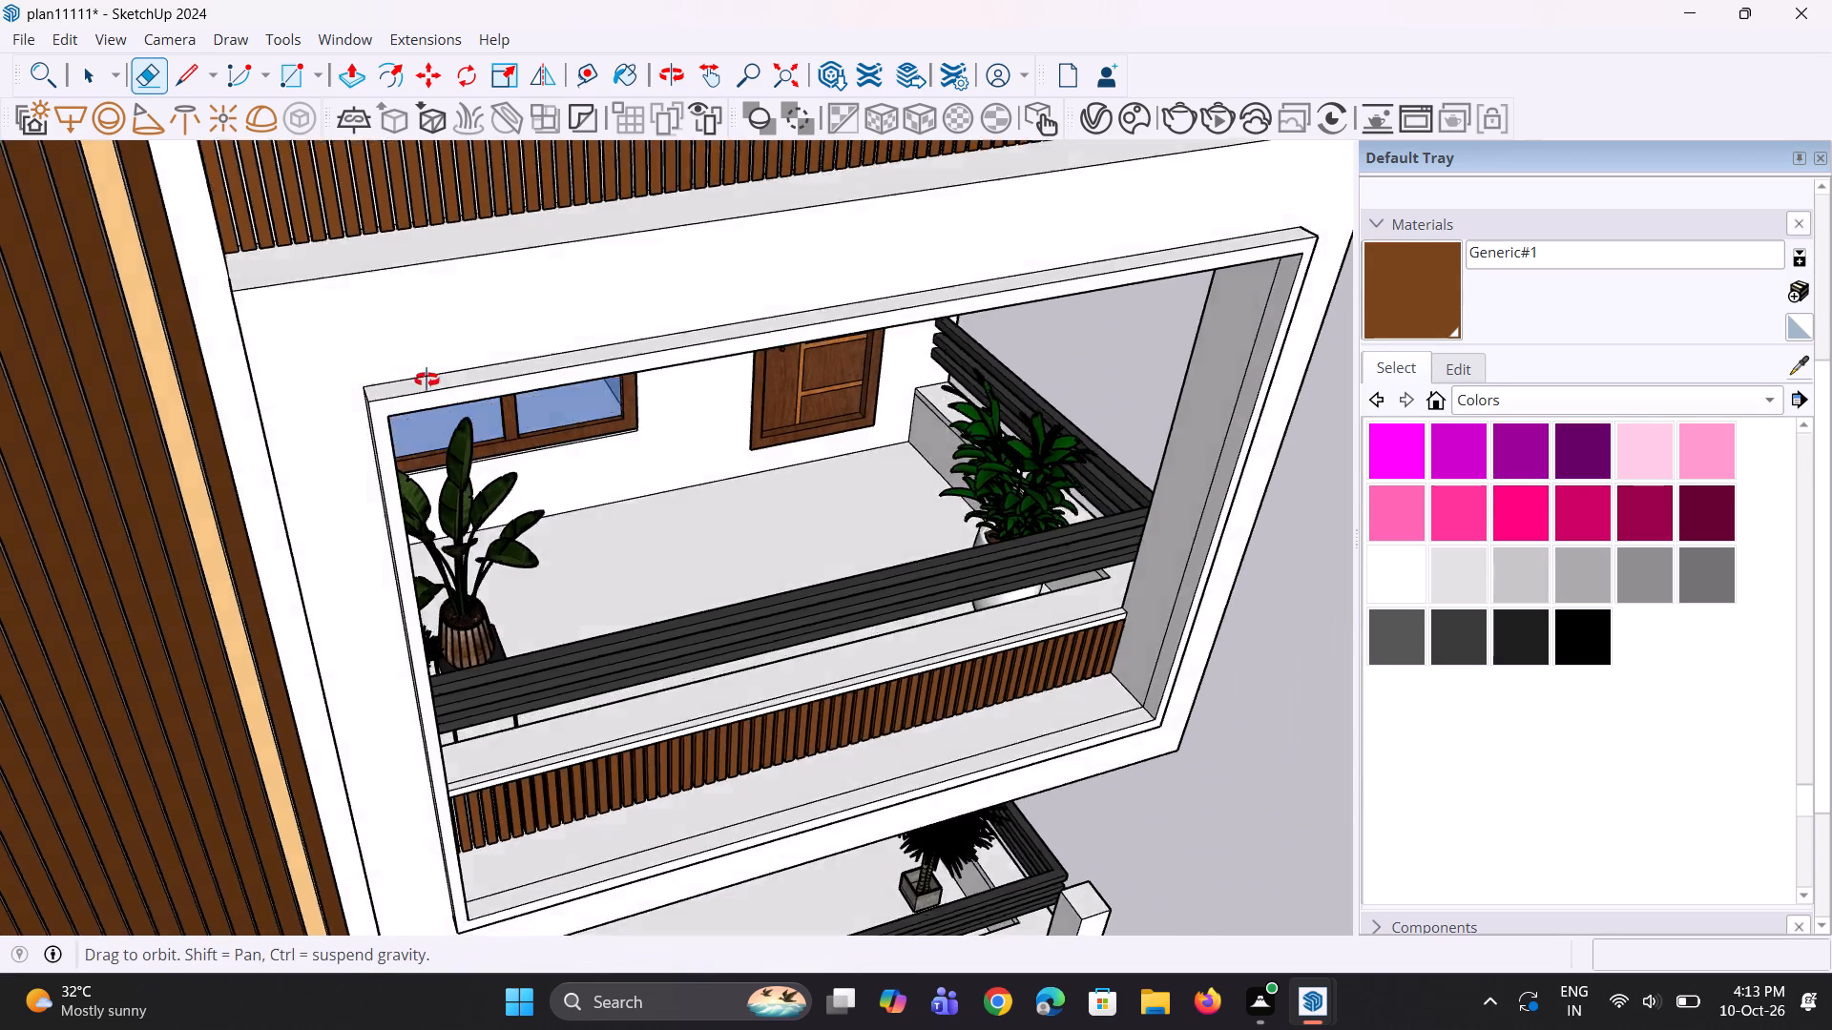
middle_click_drag(427, 380, 413, 372)
scroll(395, 411, "down", 5)
middle_click_drag(495, 649, 450, 595)
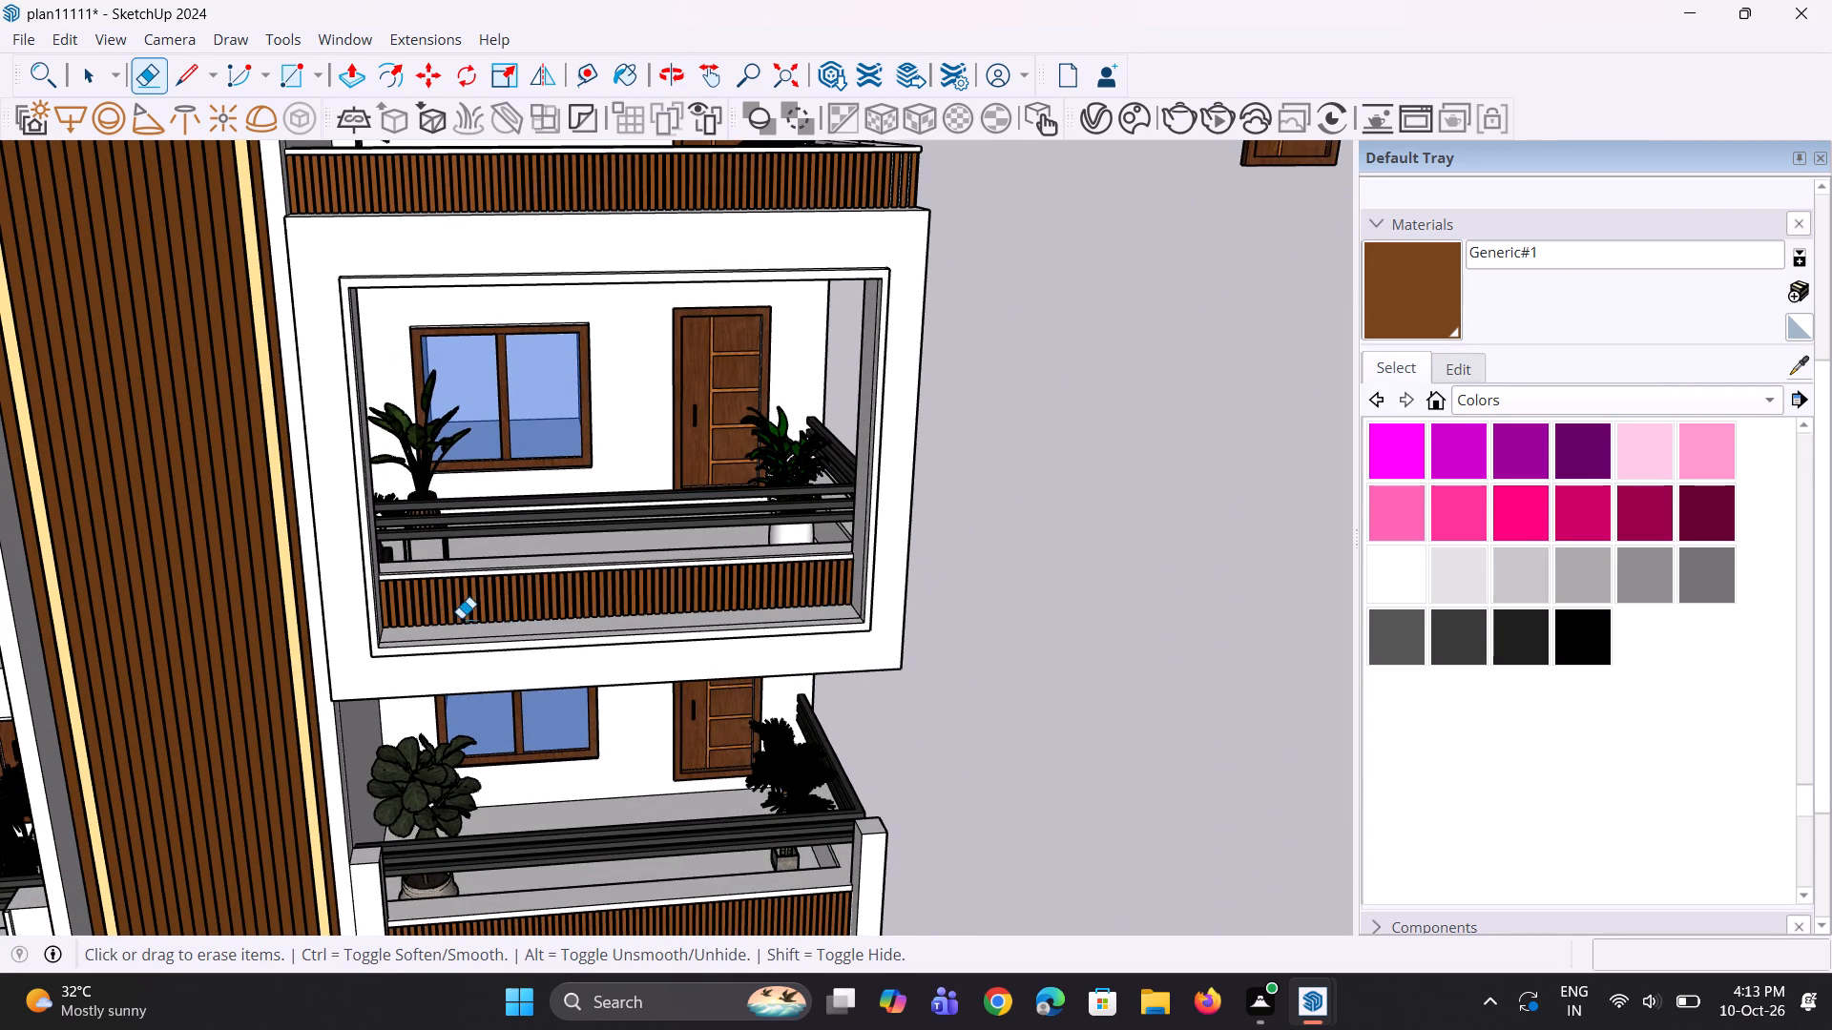
scroll(468, 617, "down", 11)
middle_click(491, 659)
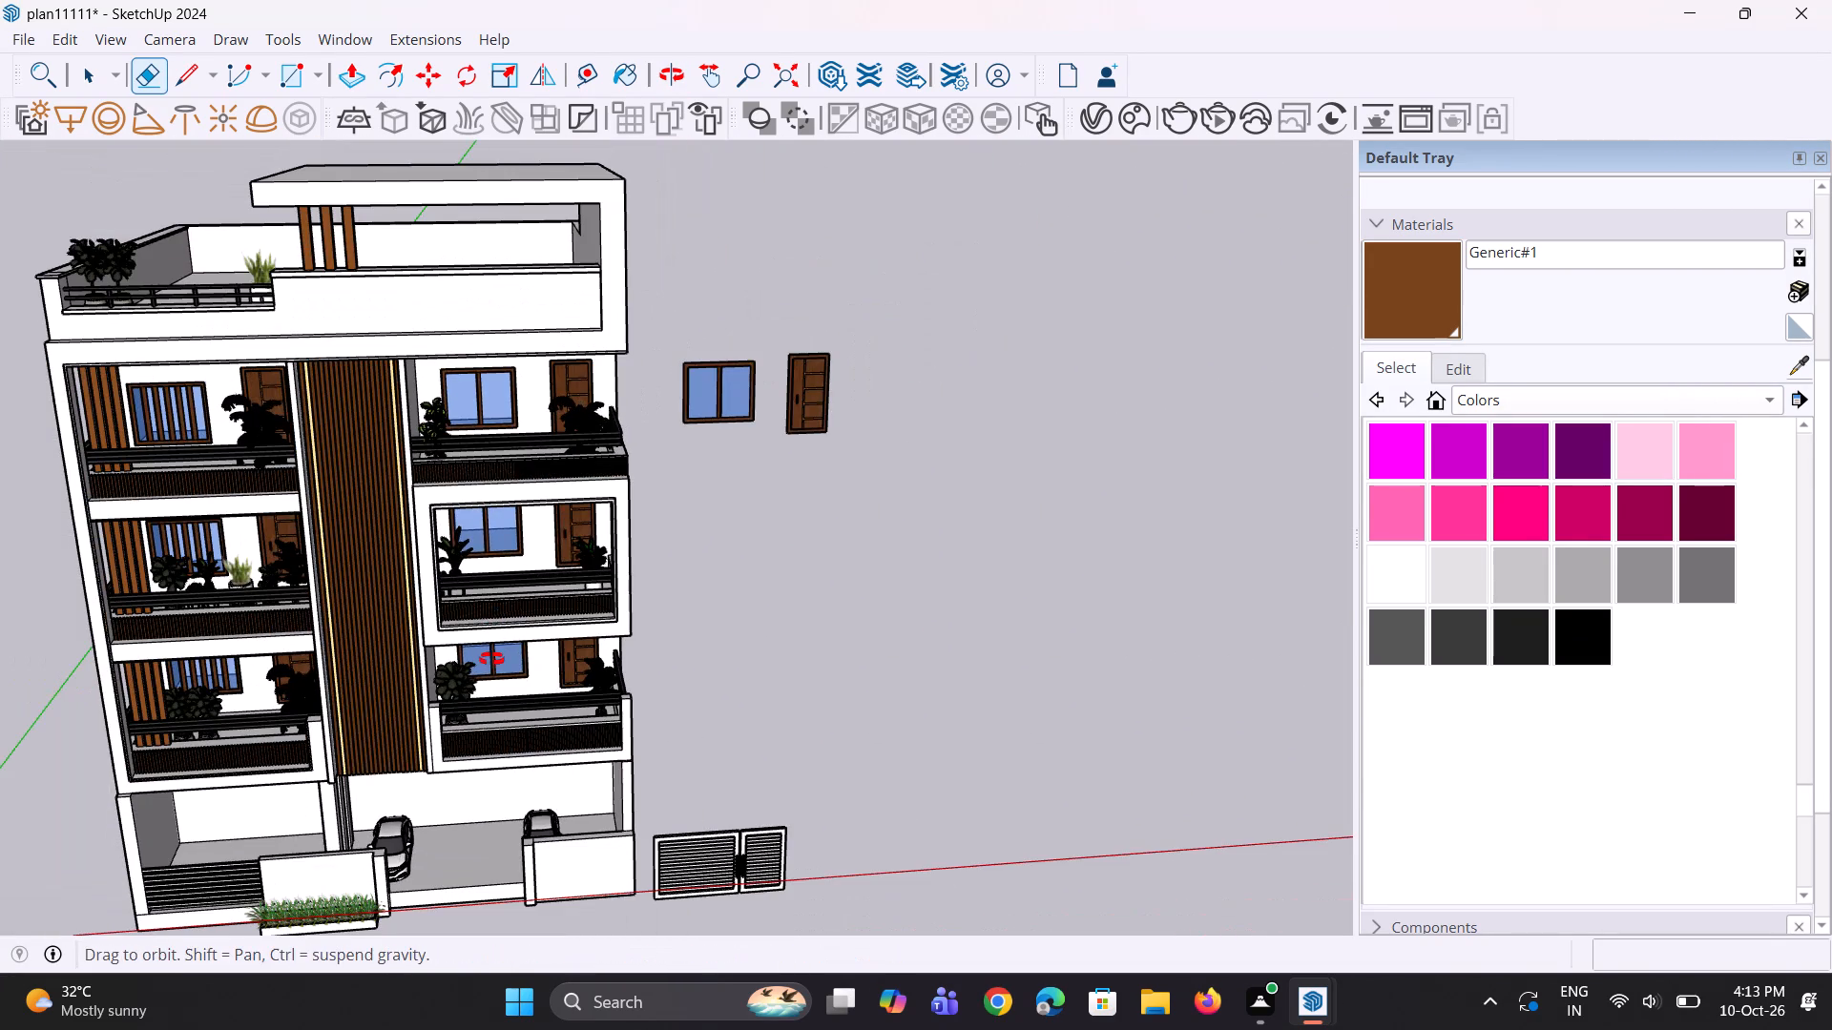
scroll(491, 644, "down", 4)
middle_click_drag(517, 642, 552, 477)
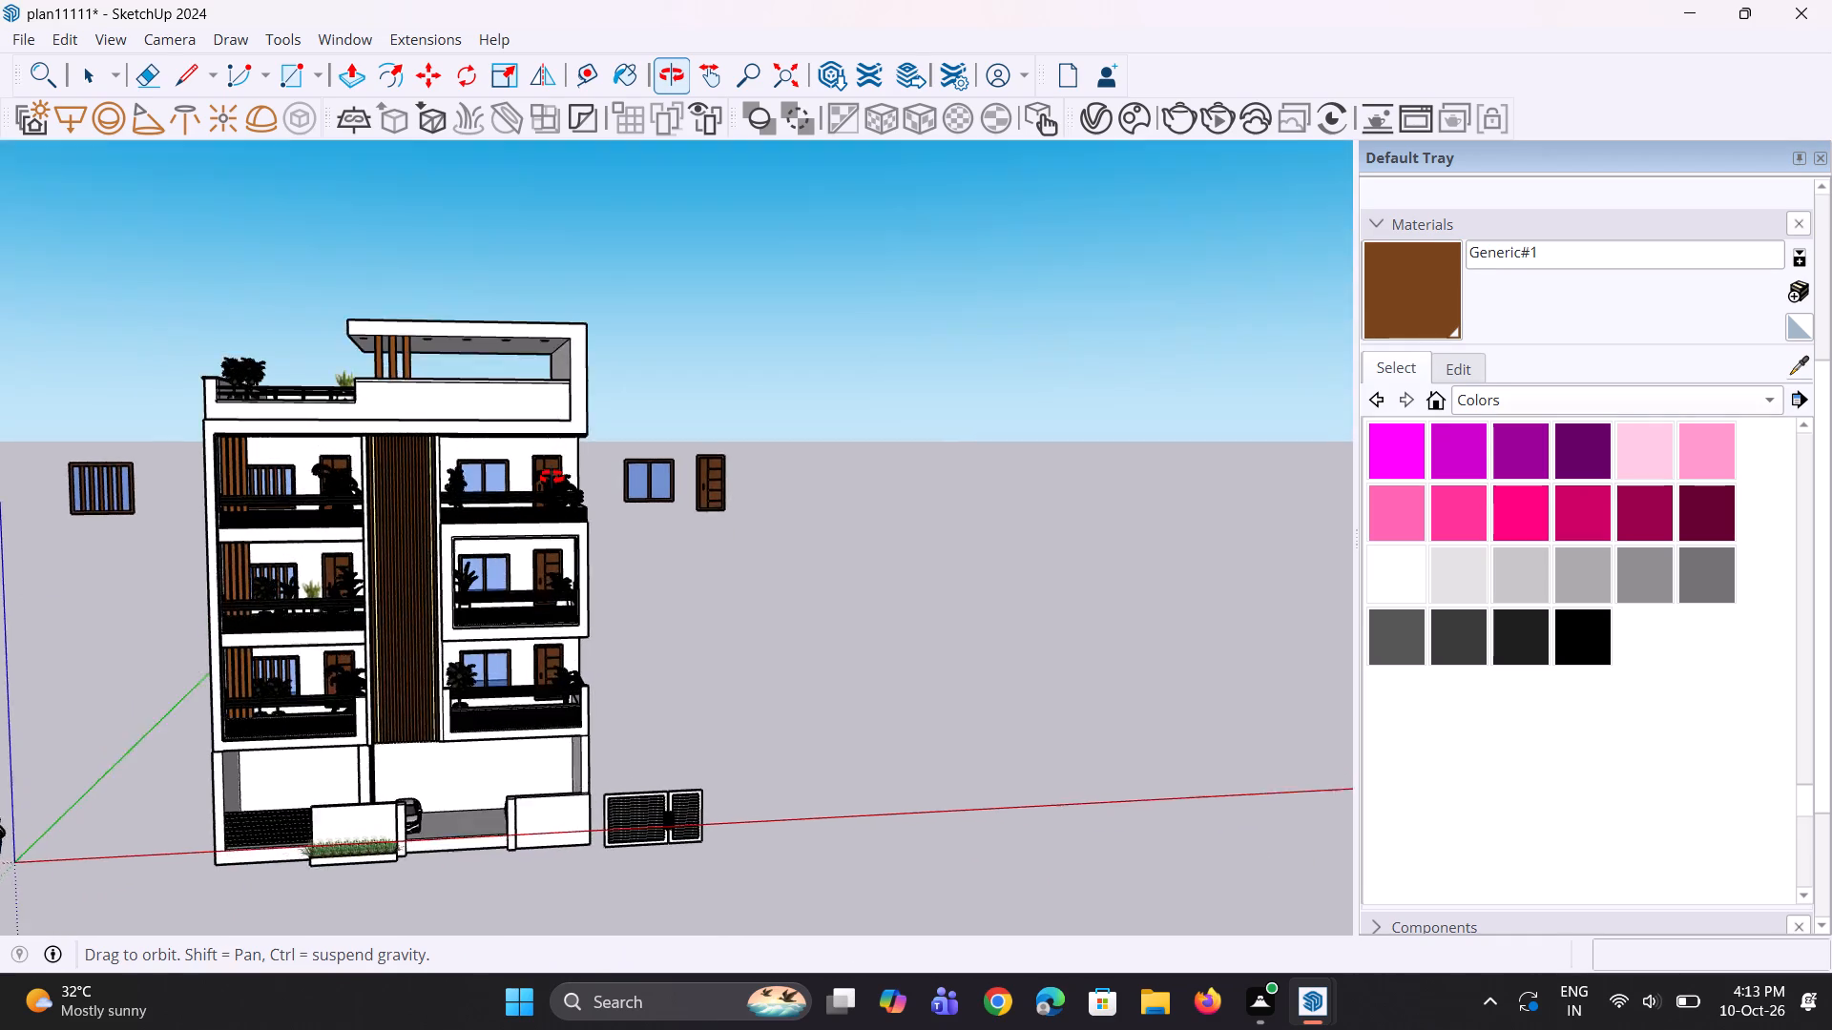
middle_click_drag(552, 477, 552, 474)
Sample the cream Generic#2 material from the narrow strip beside the facade's vertical wood-slat panel.
scroll(488, 454, "up", 4)
scroll(273, 409, "up", 3)
middle_click_drag(476, 435, 471, 459)
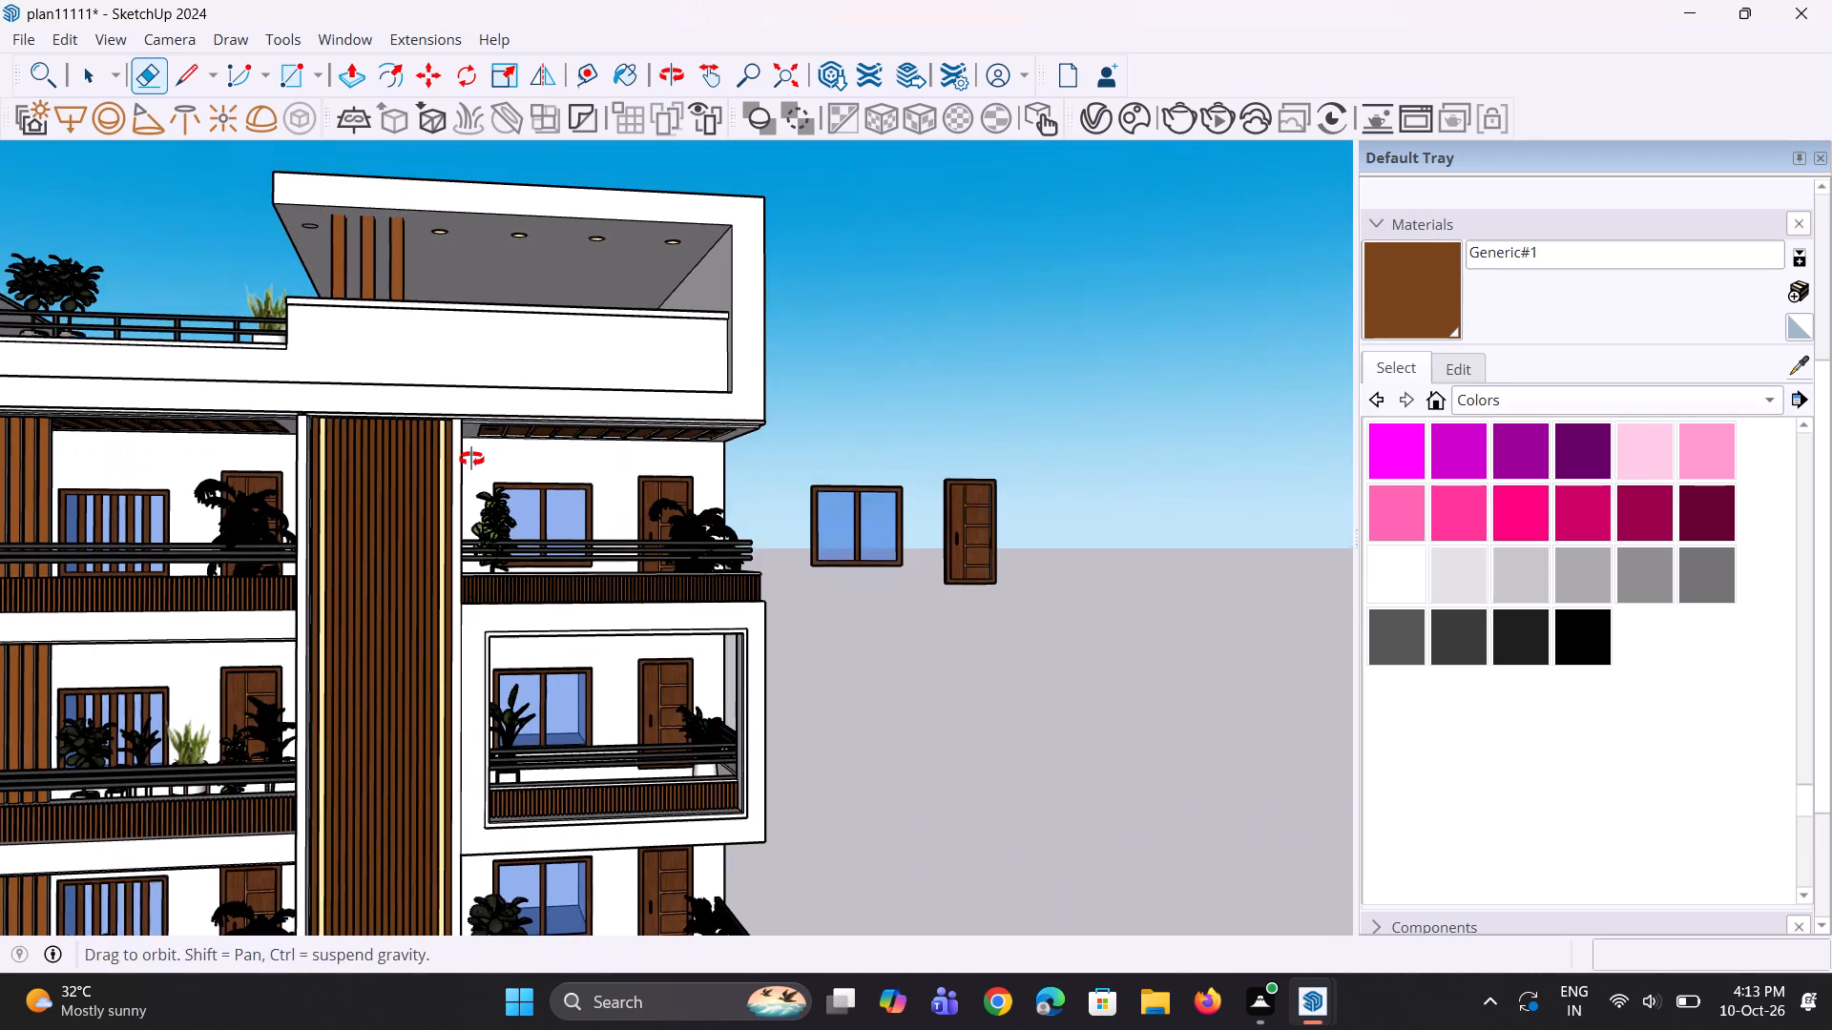
middle_click_drag(471, 459, 466, 465)
left_click(1791, 362)
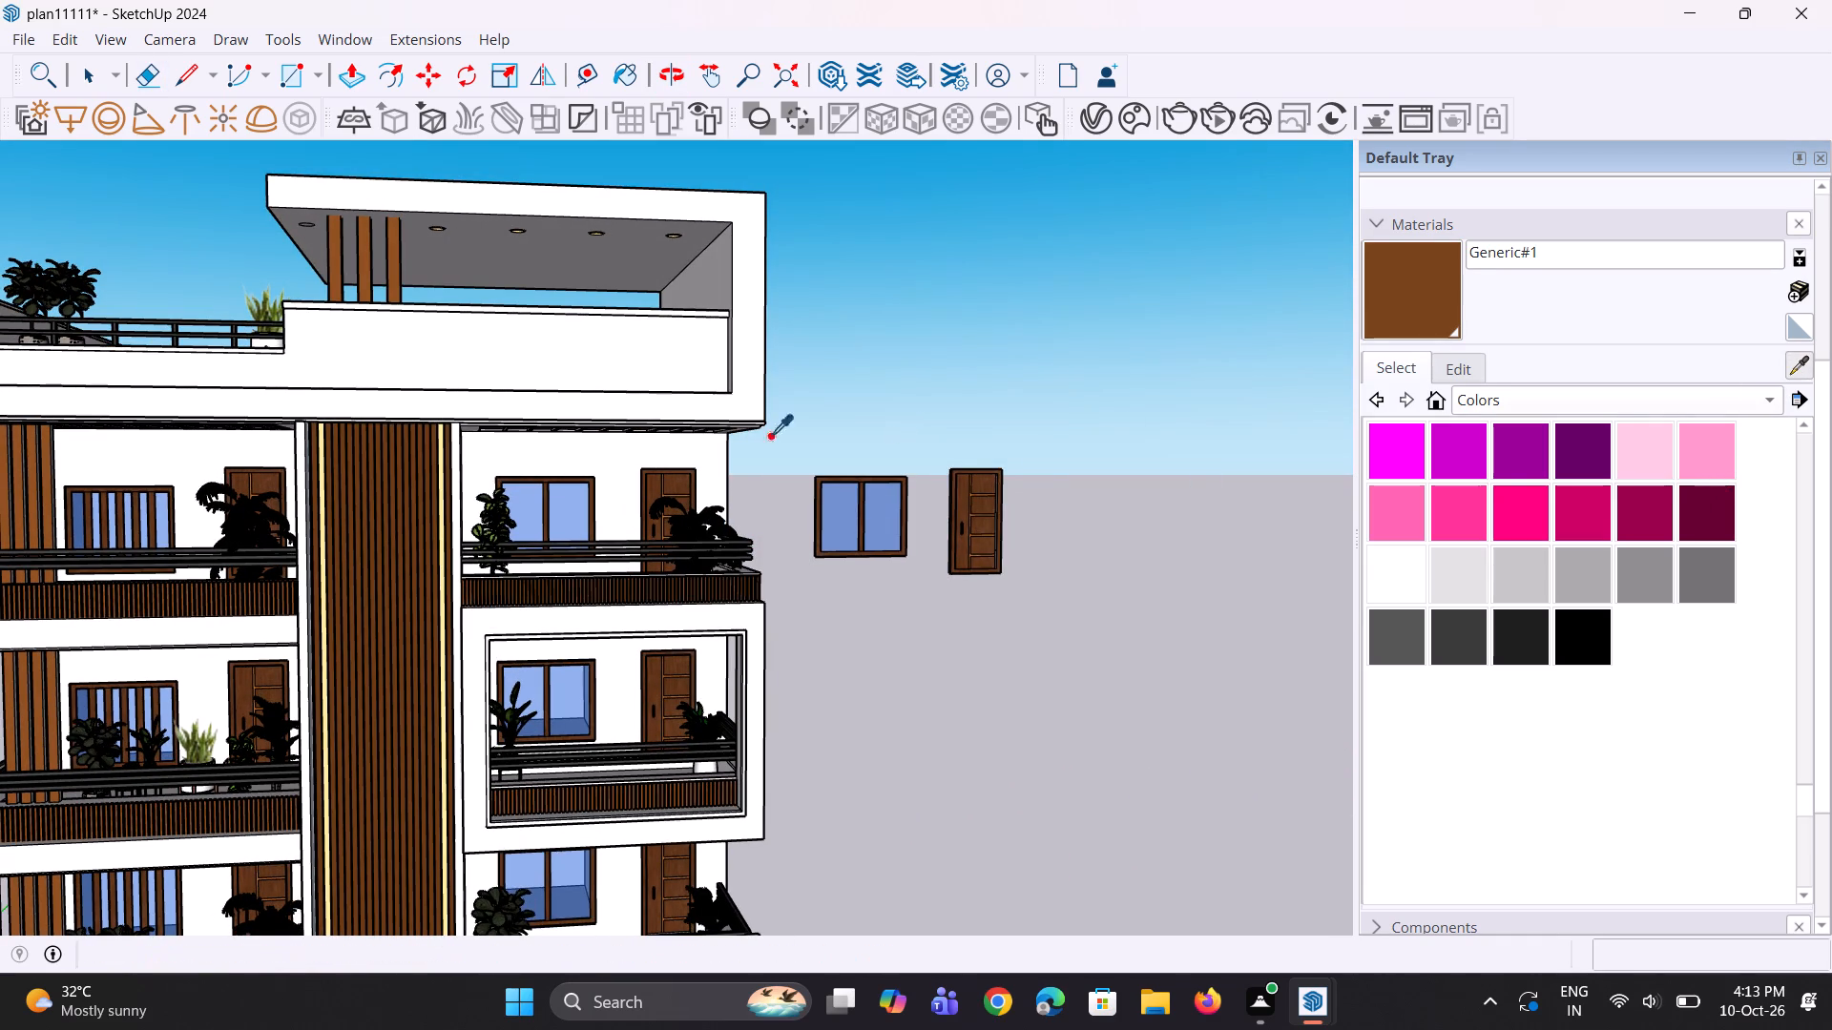
scroll(307, 468, "up", 6)
left_click(329, 466)
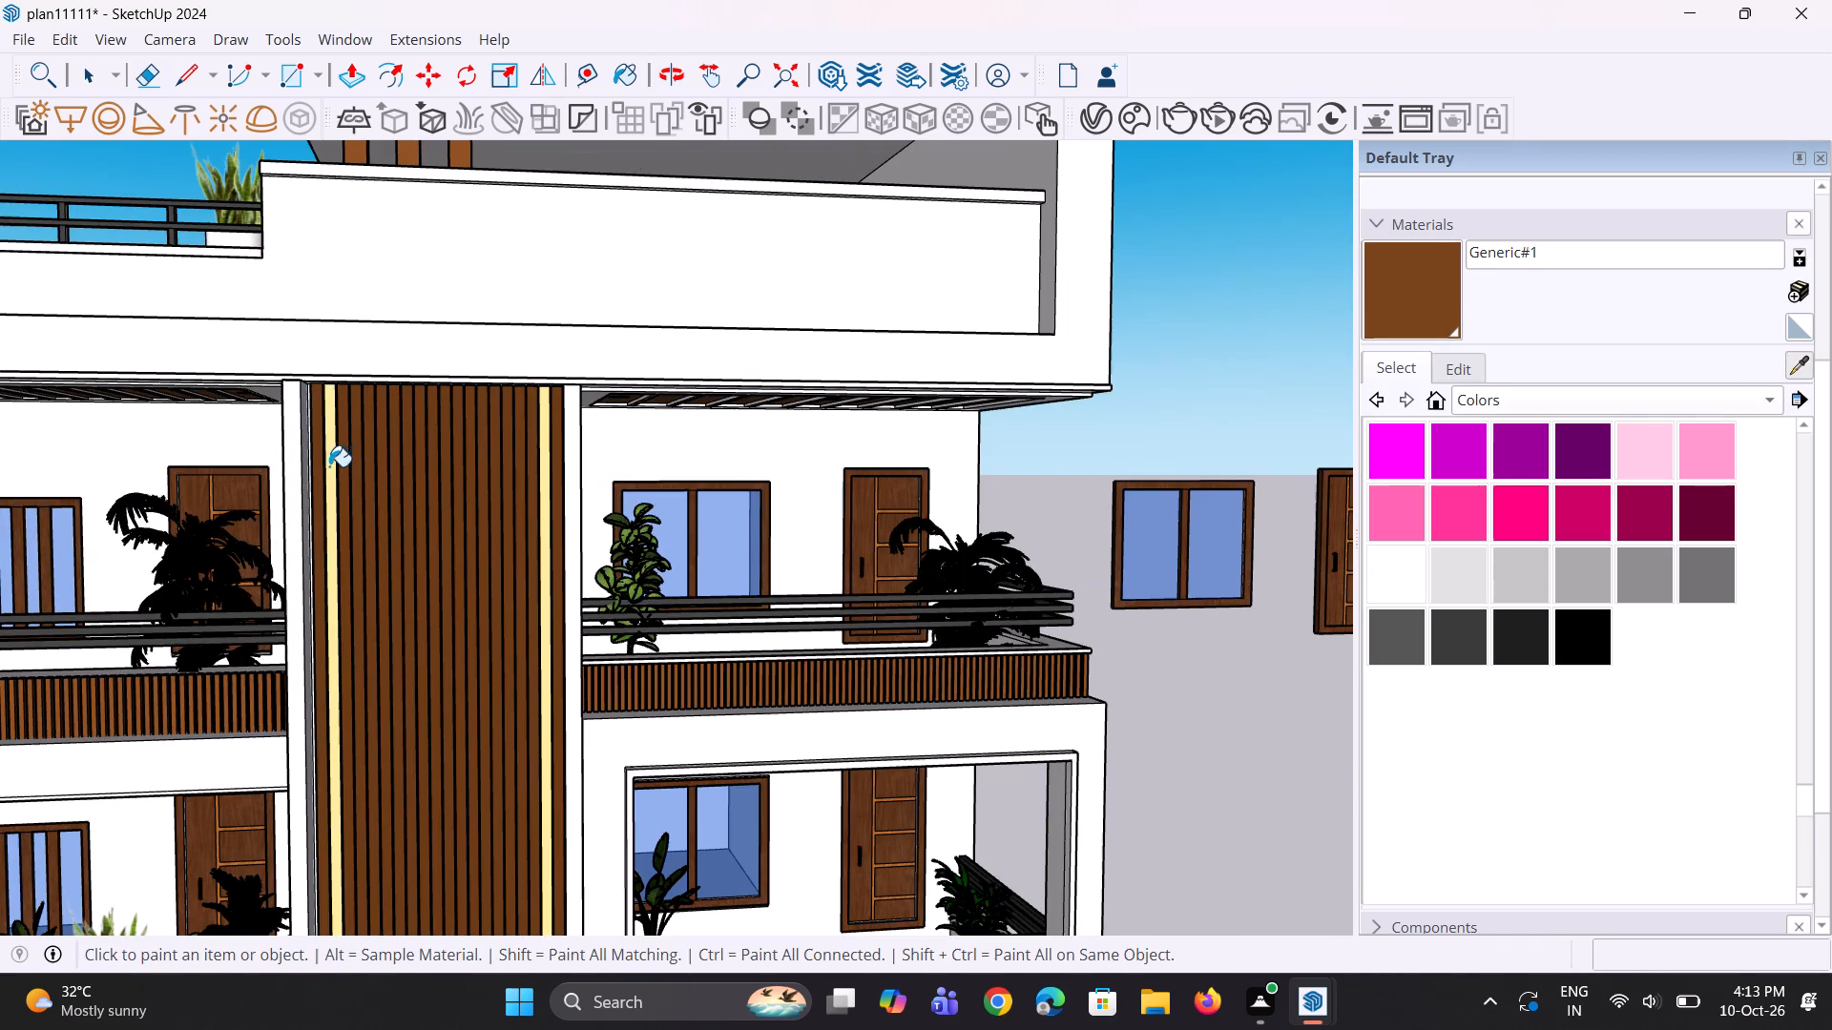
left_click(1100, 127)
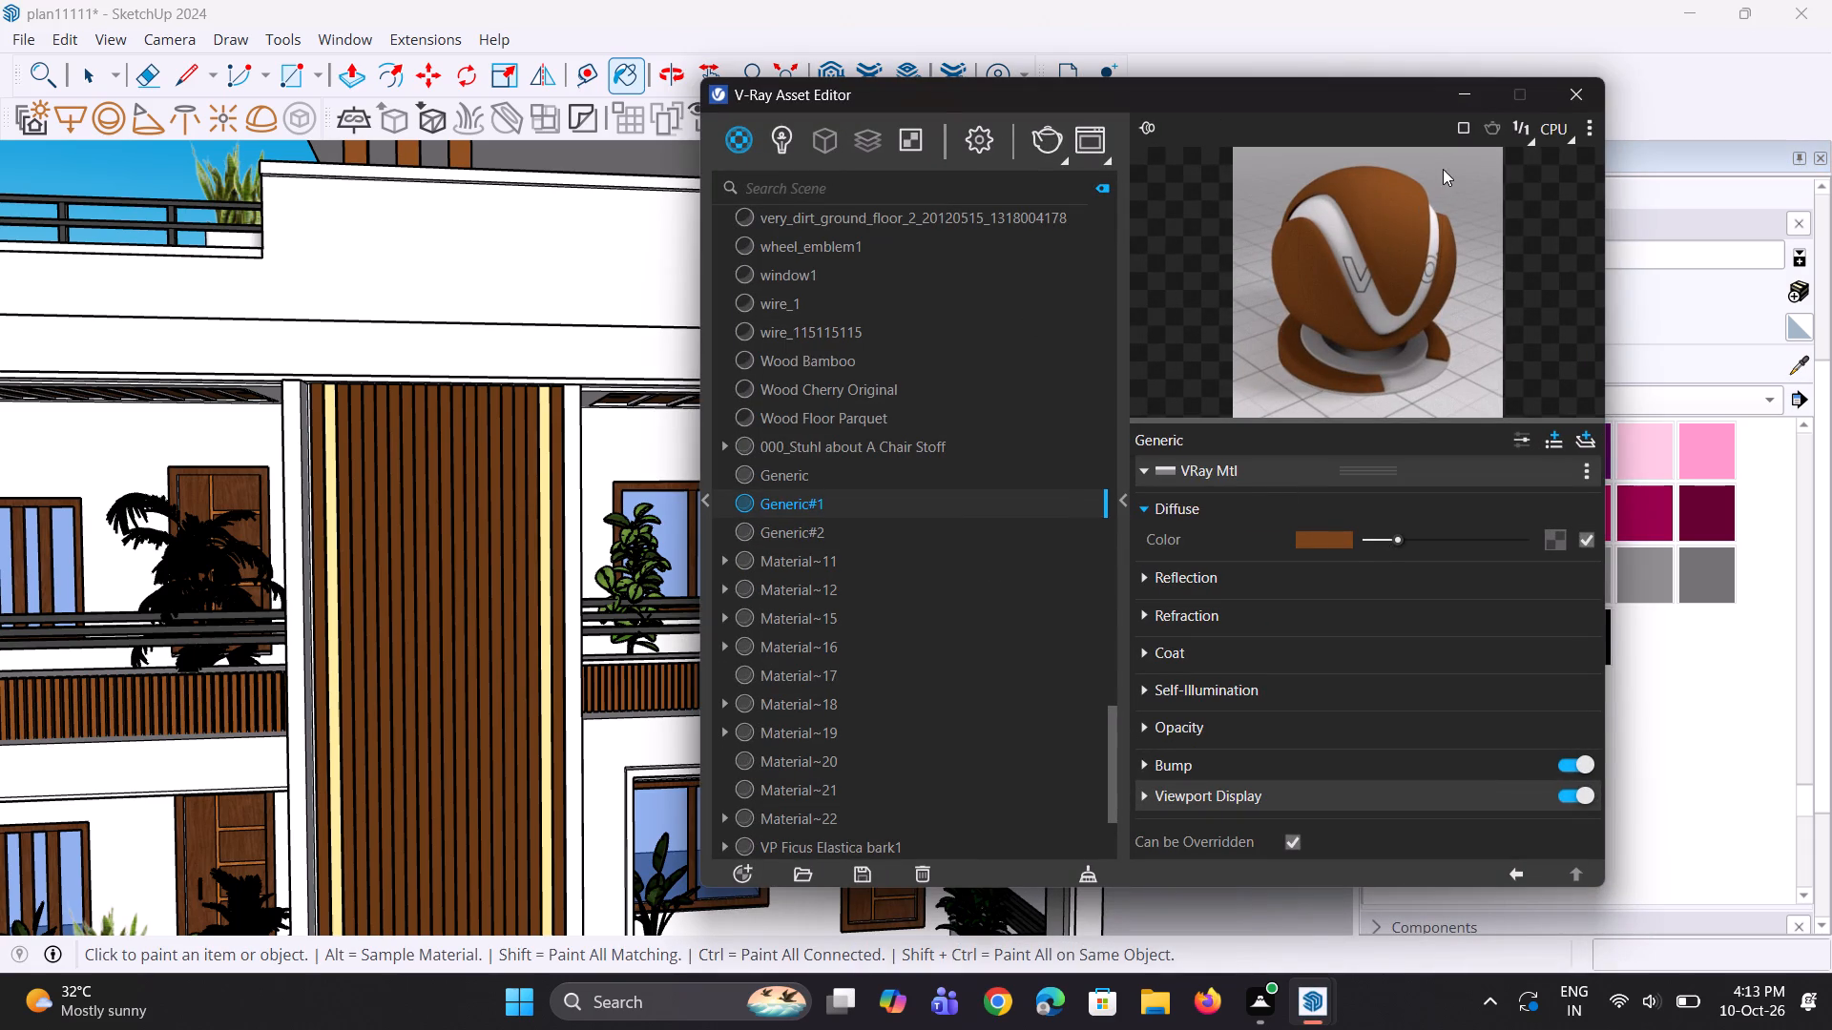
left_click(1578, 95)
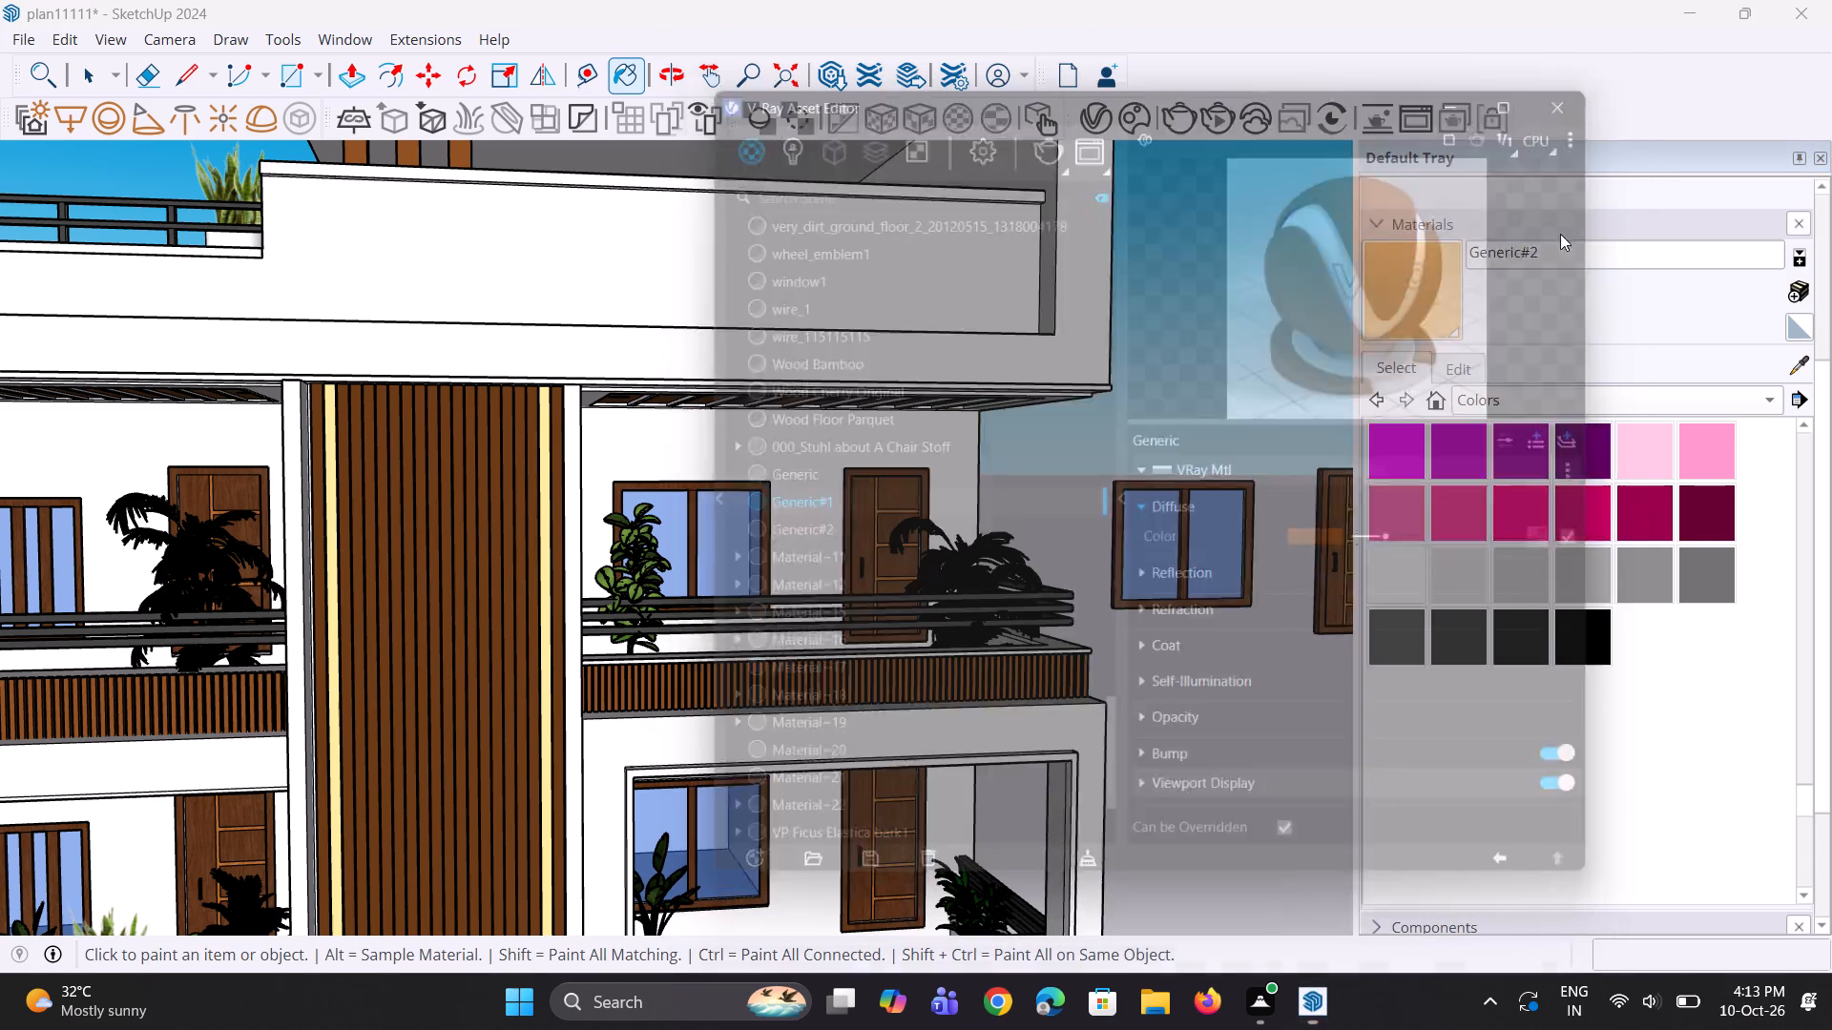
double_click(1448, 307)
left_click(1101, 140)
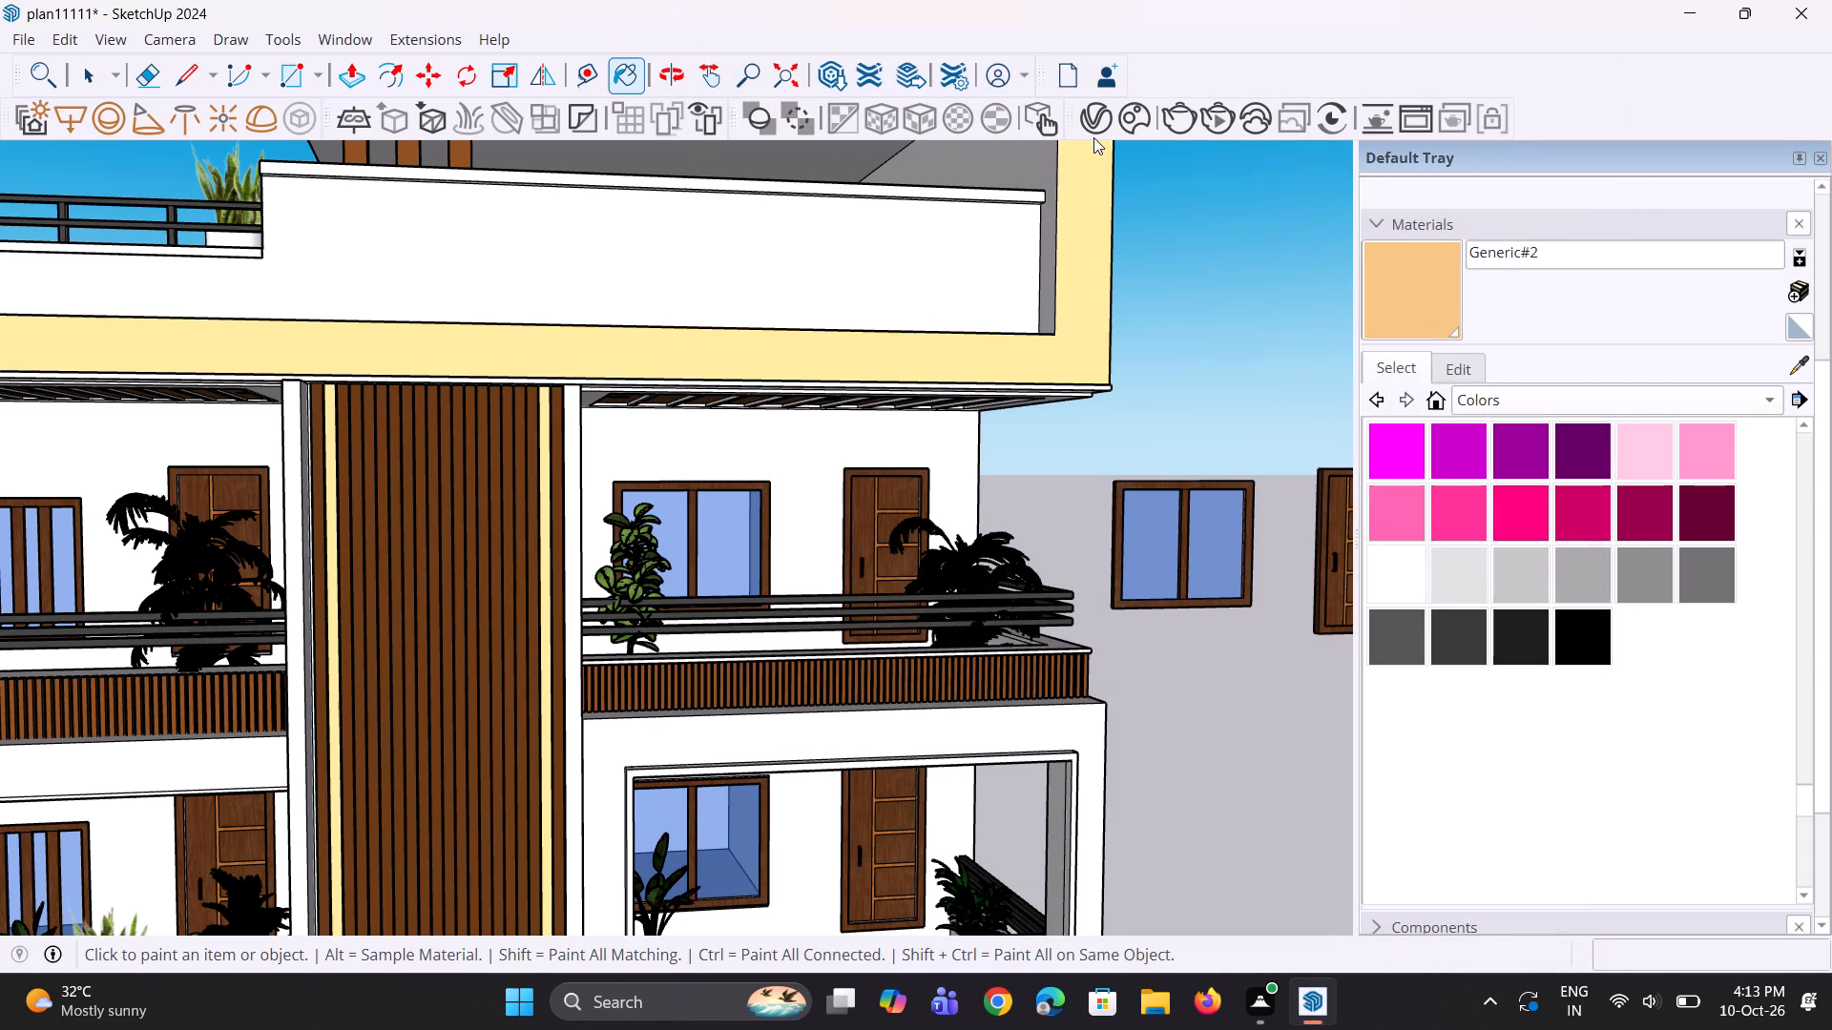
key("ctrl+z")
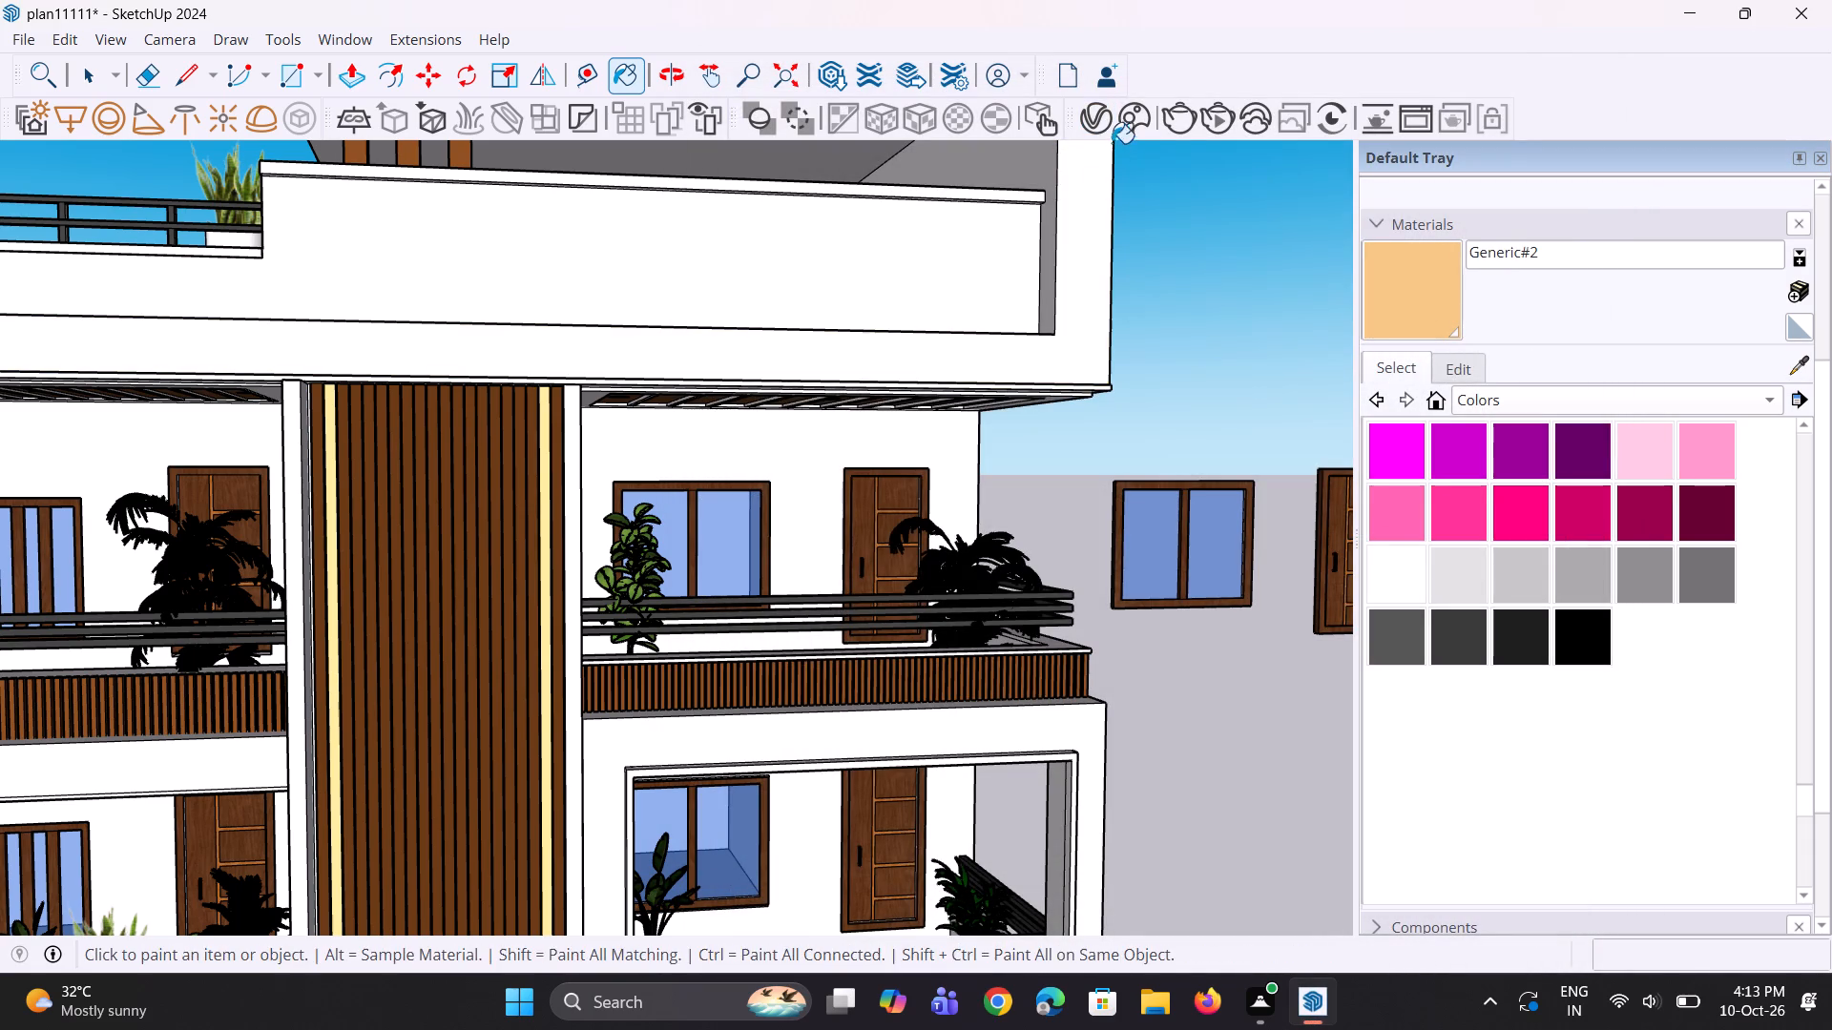
Create a new Generic V-Ray material and set its diffuse color to orange, R 0.909, G 0.585, B 0.234.
left_click(1095, 127)
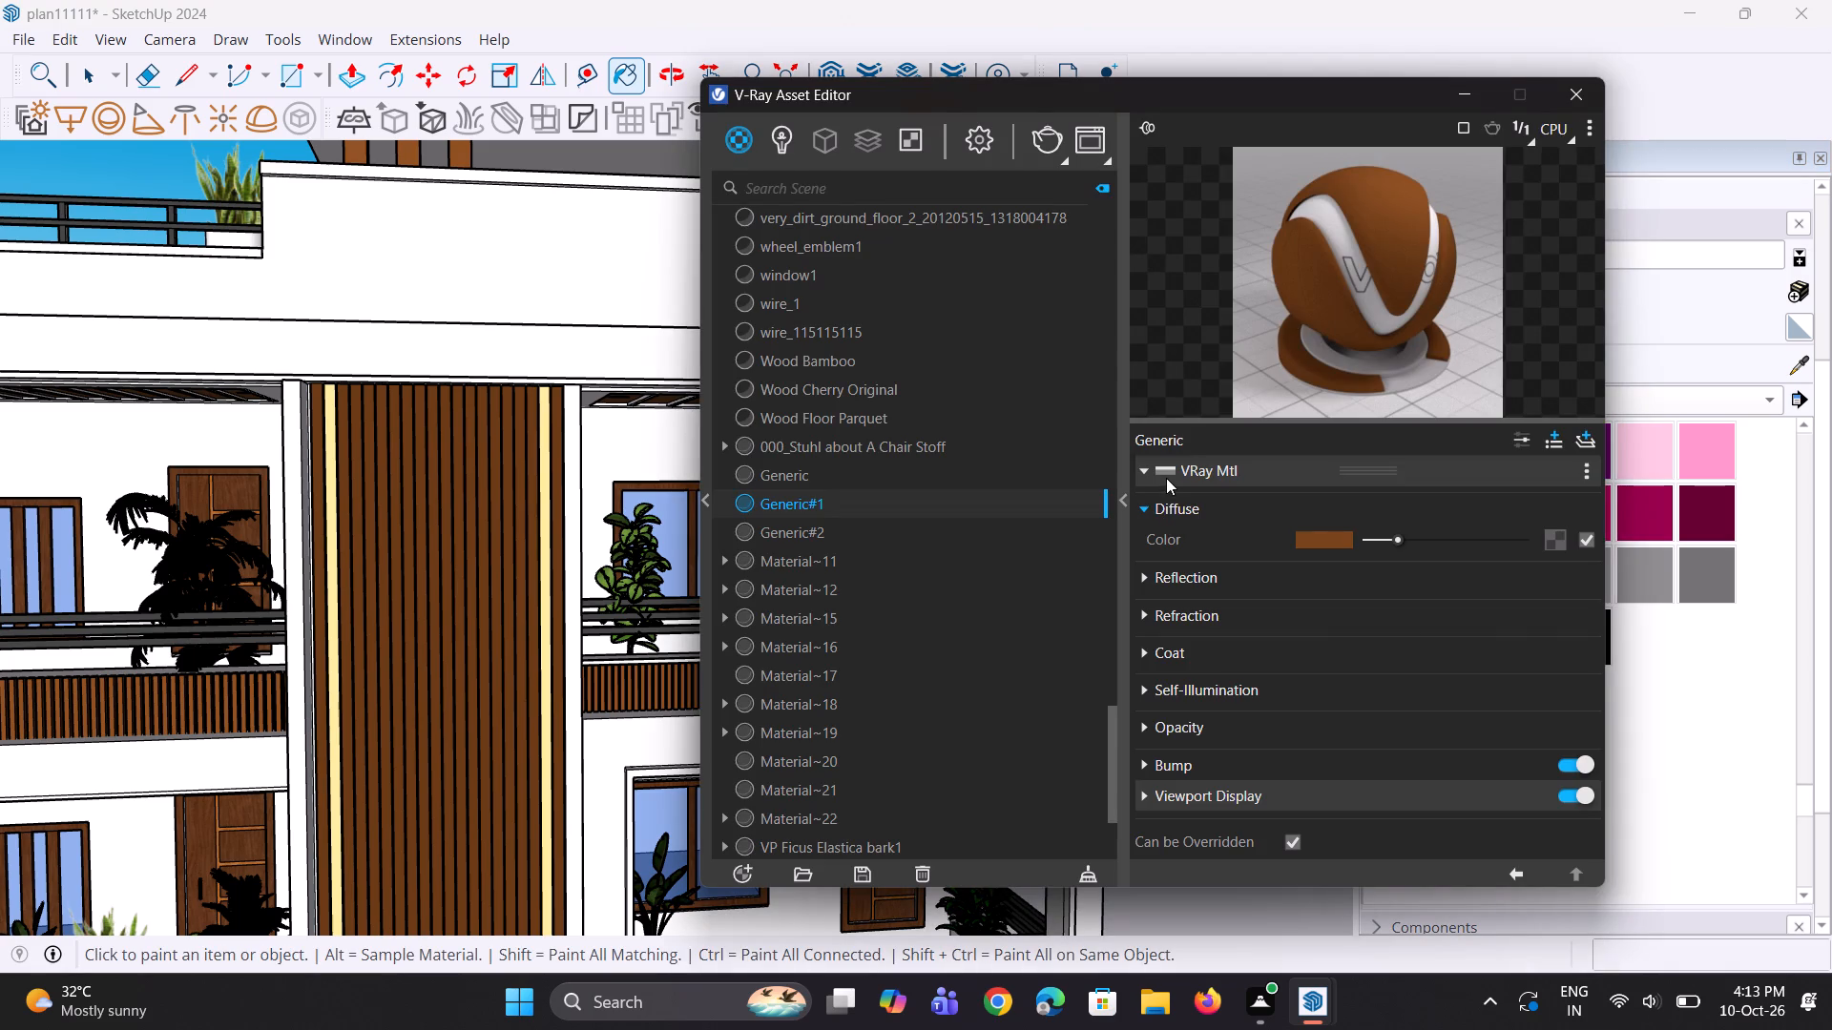
left_click(1164, 472)
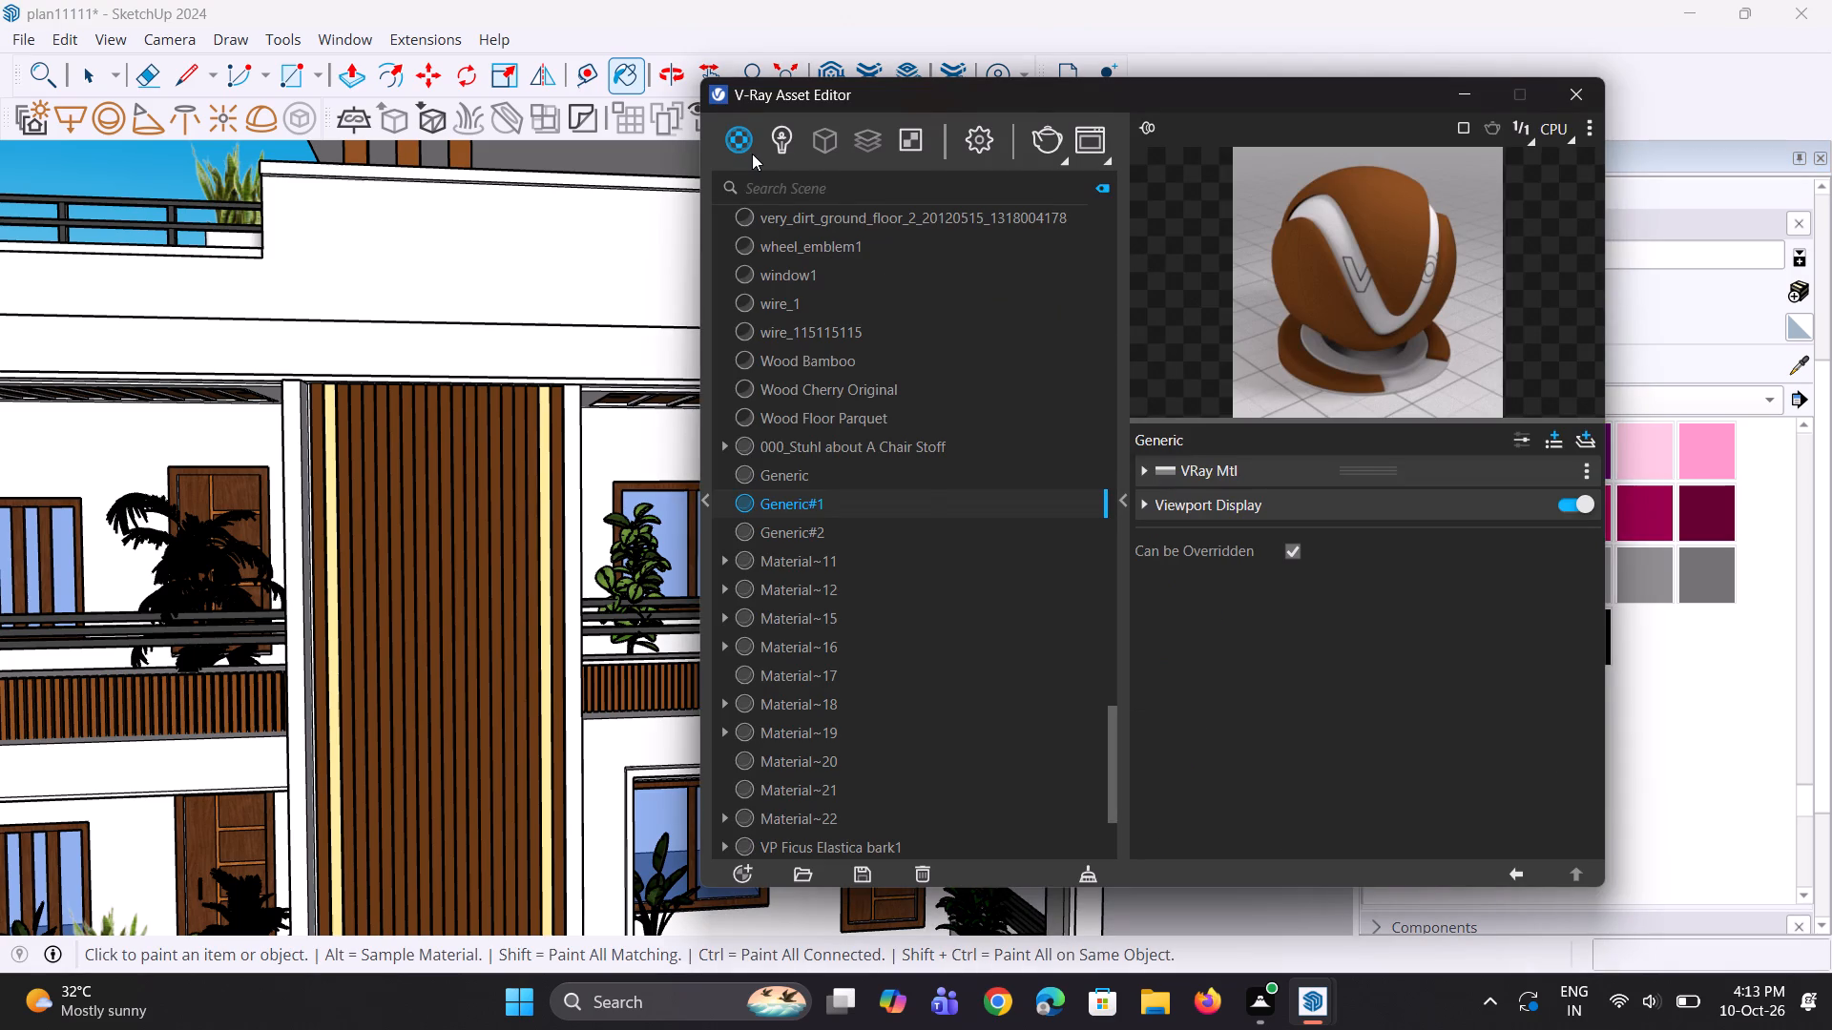
right_click(751, 154)
left_click(788, 197)
right_click(733, 142)
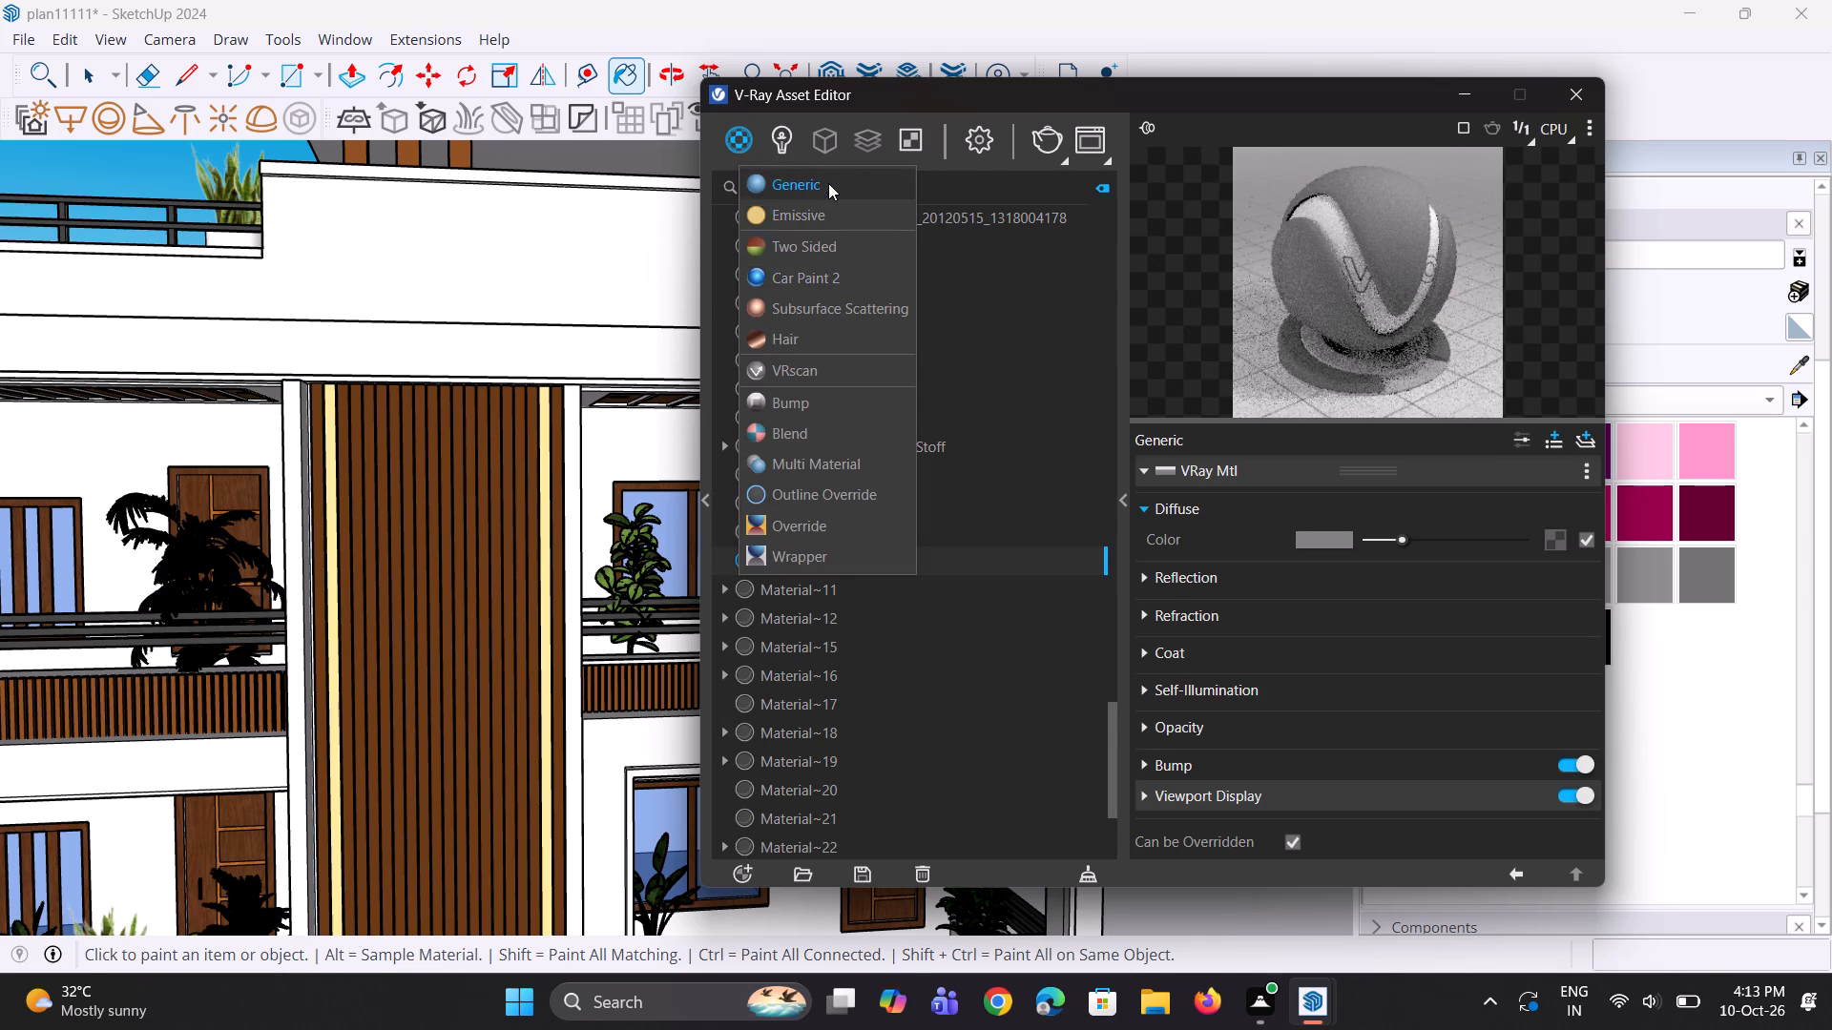
left_click(828, 183)
left_click(1315, 535)
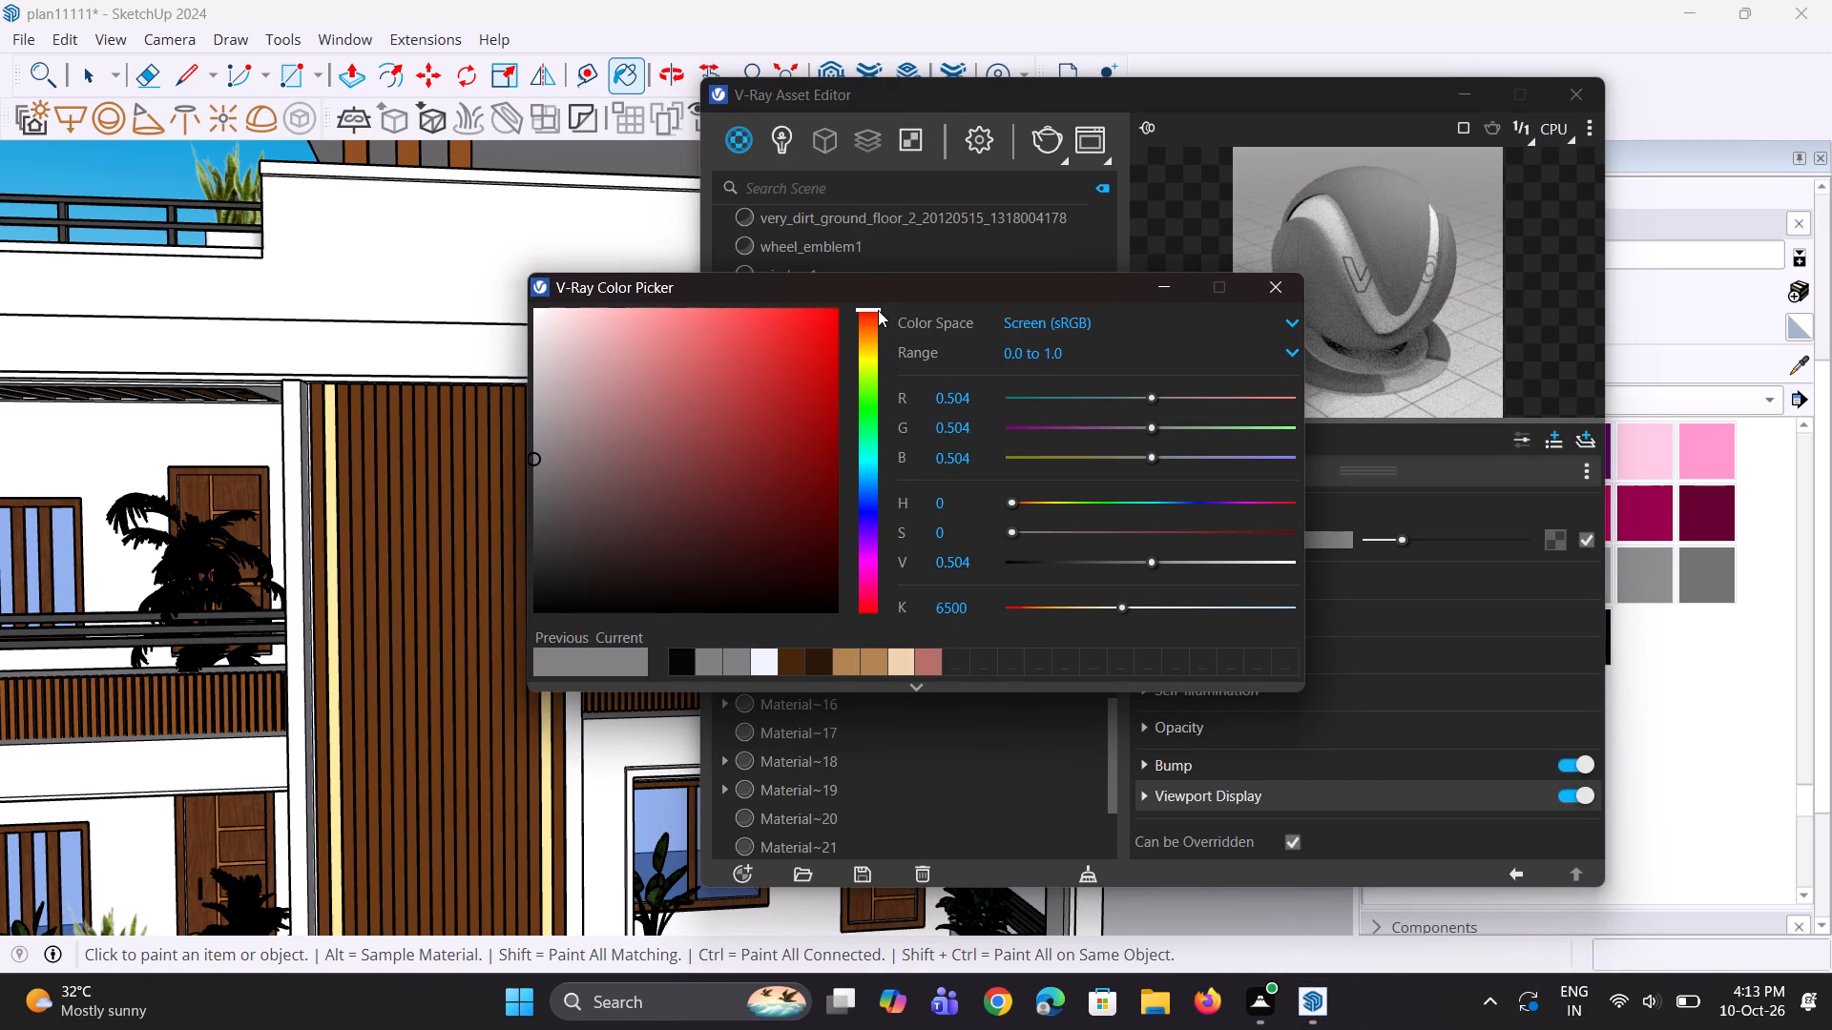
left_click_drag(878, 310, 883, 335)
left_click(760, 337)
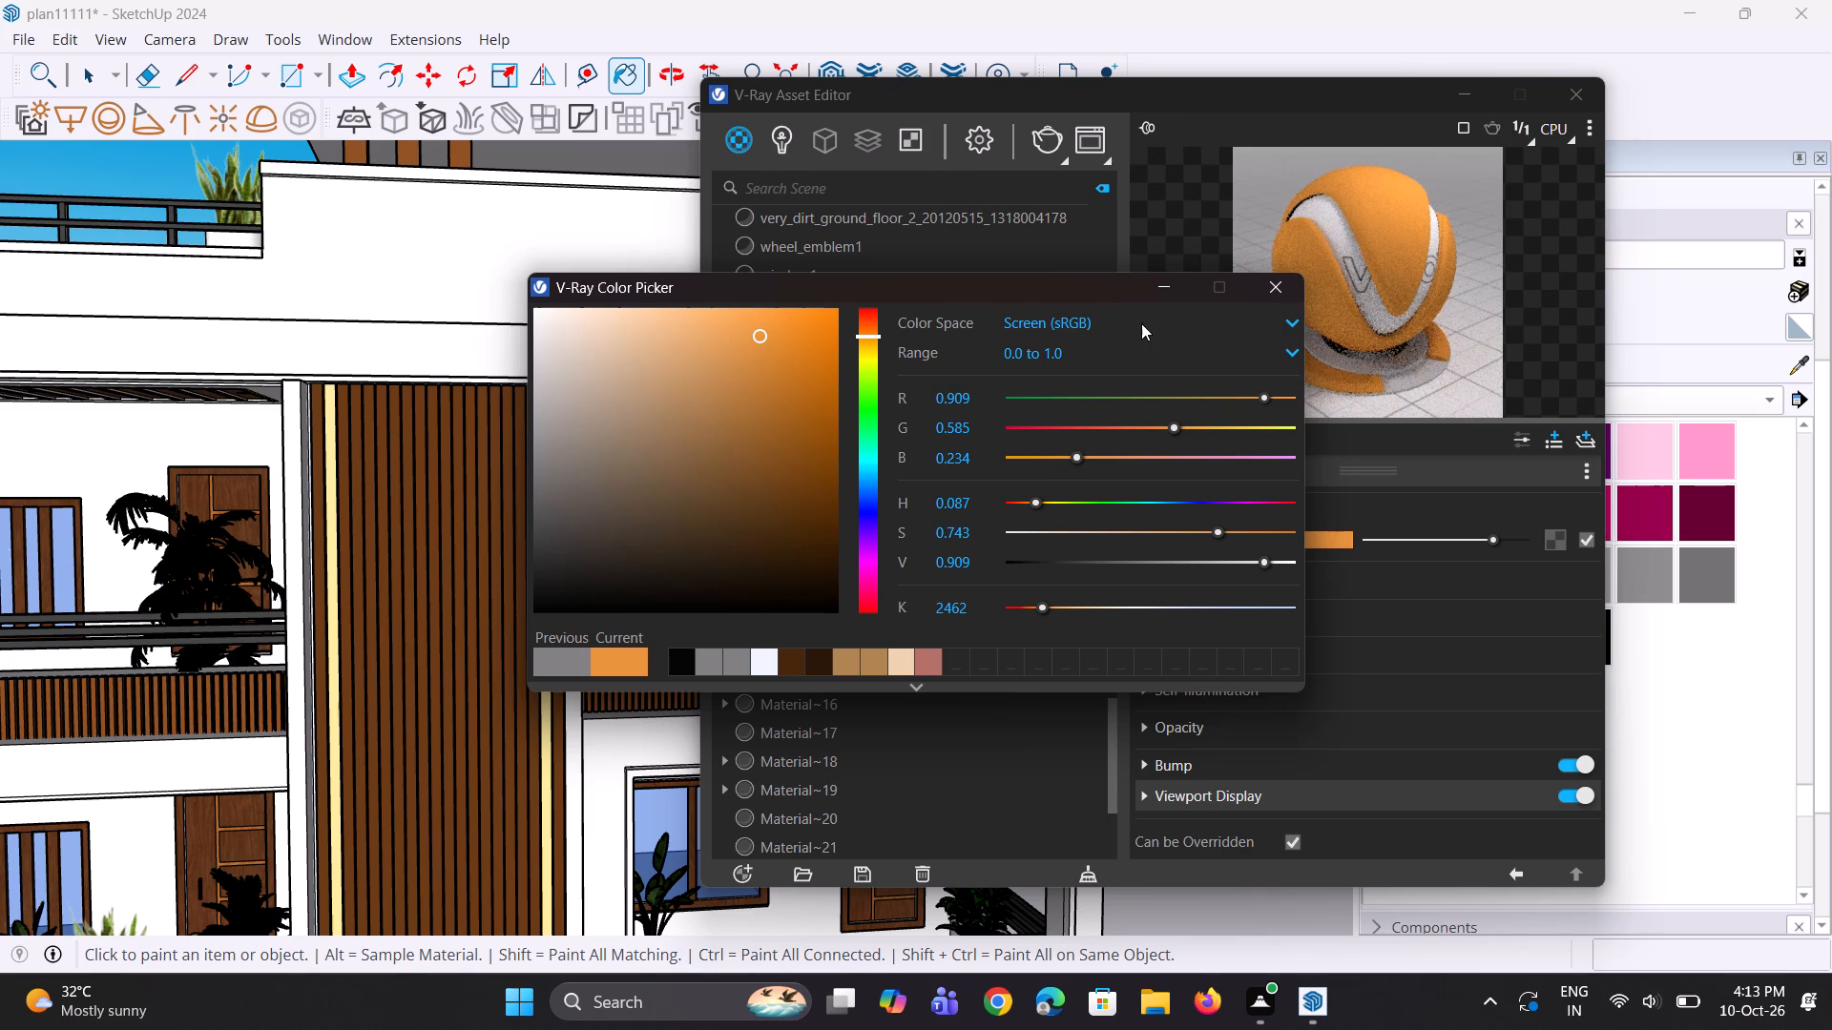
left_click(1156, 285)
Raise the orange material's reflection color to mid grey and try to set its reflection glossiness to 0.95.
left_click(1235, 580)
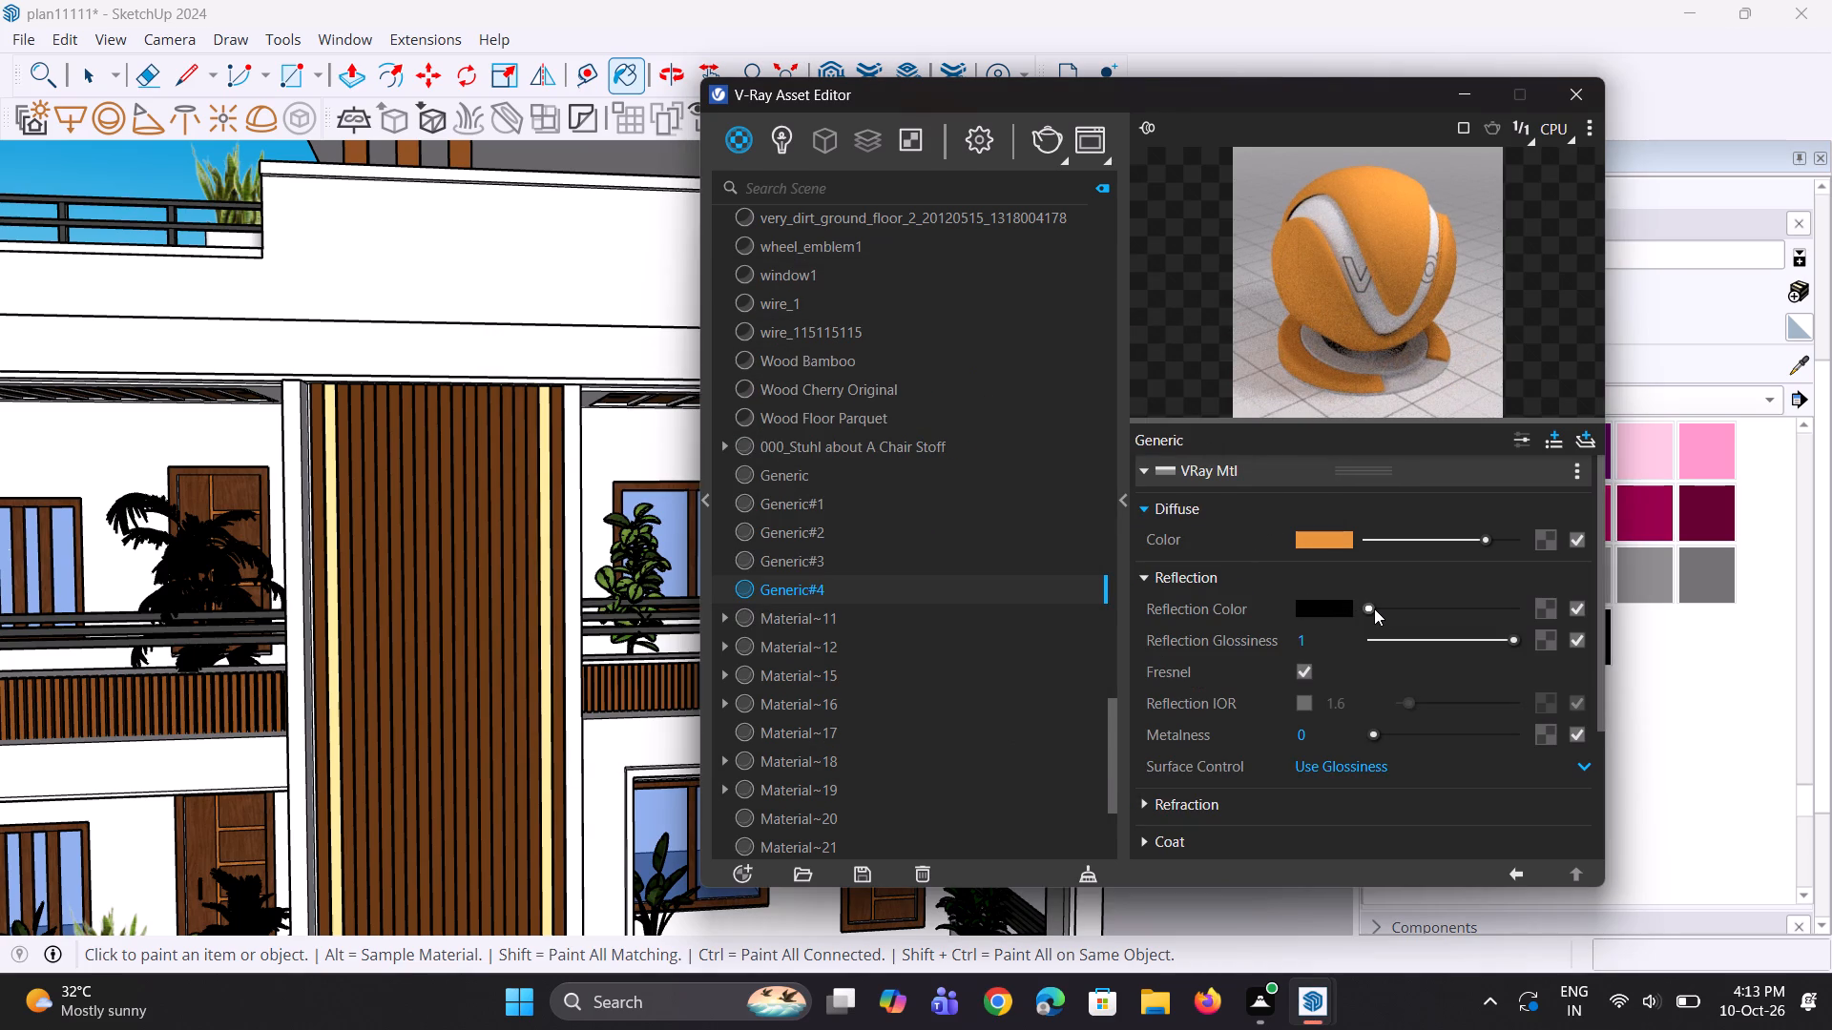
left_click_drag(1378, 611, 1396, 613)
left_click(1314, 626)
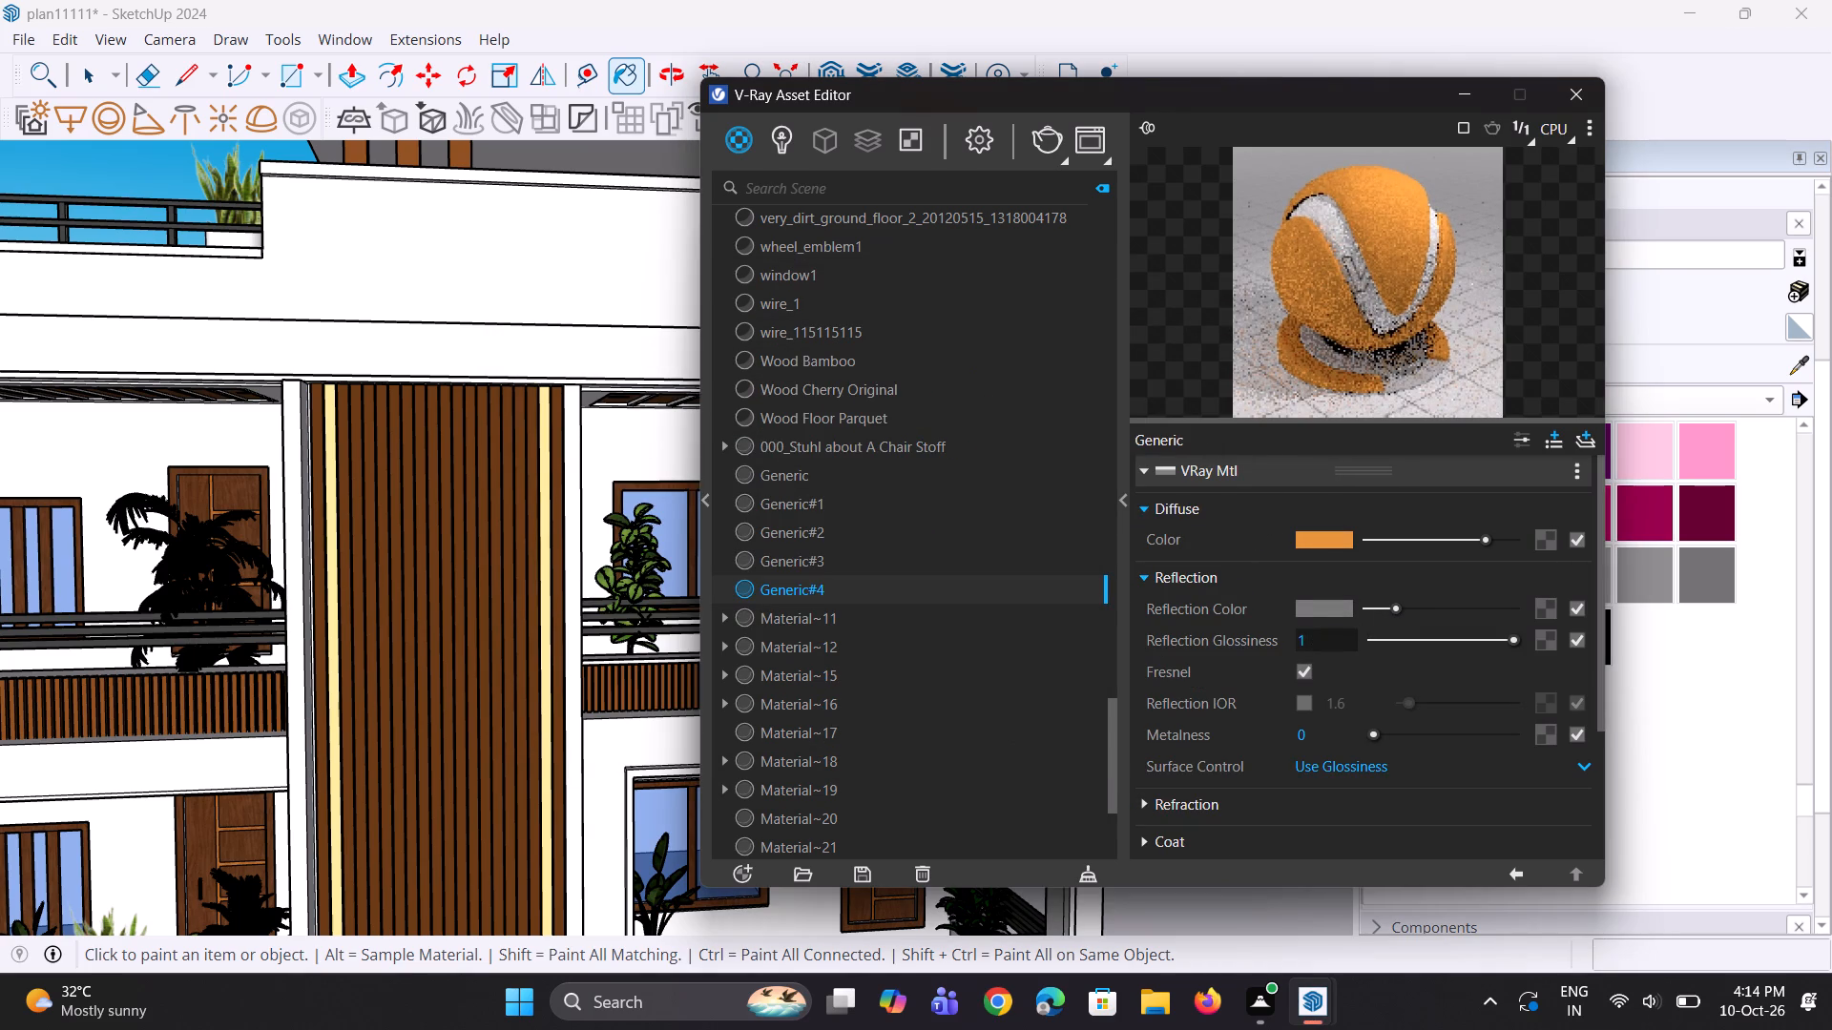
left_click_drag(1308, 630, 1256, 633)
left_click(1231, 633)
key("0")
left_click(1231, 633)
key("period")
type("95")
key("Return")
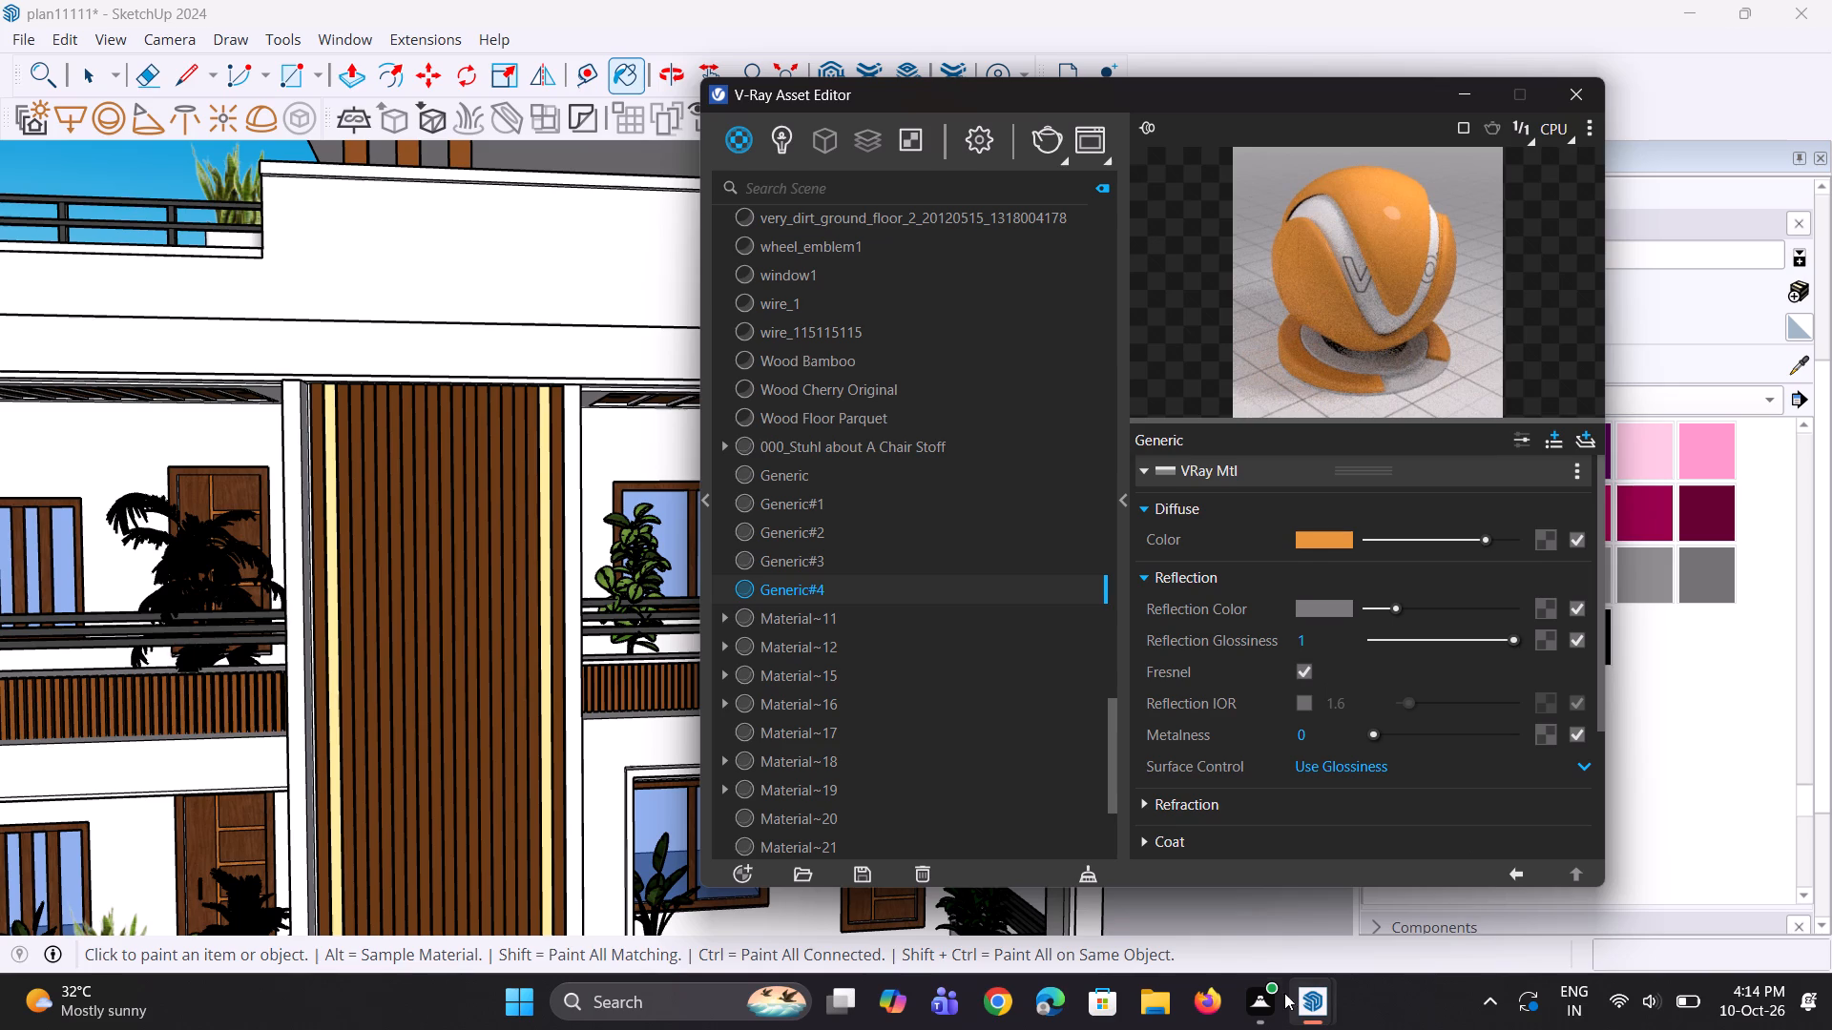
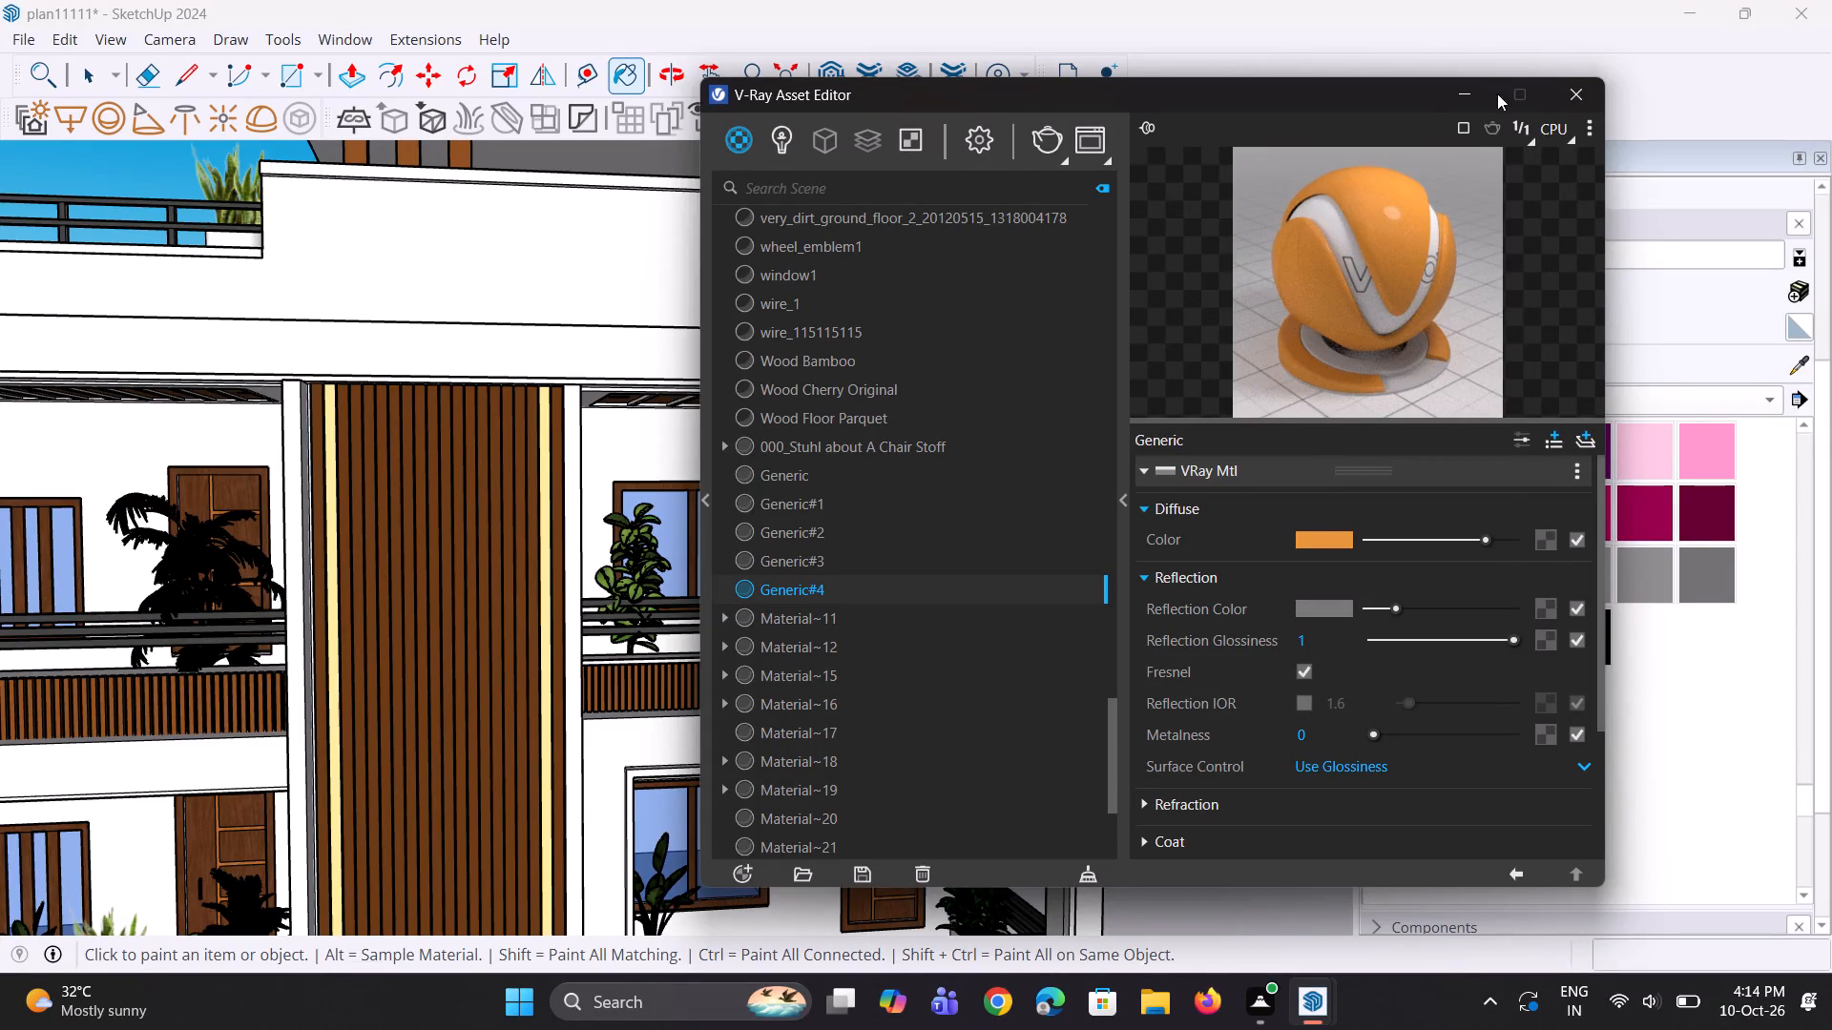
Paint both narrow vertical strips beside the wood-slat panel with the orange Generic#4 material.
left_click(1473, 96)
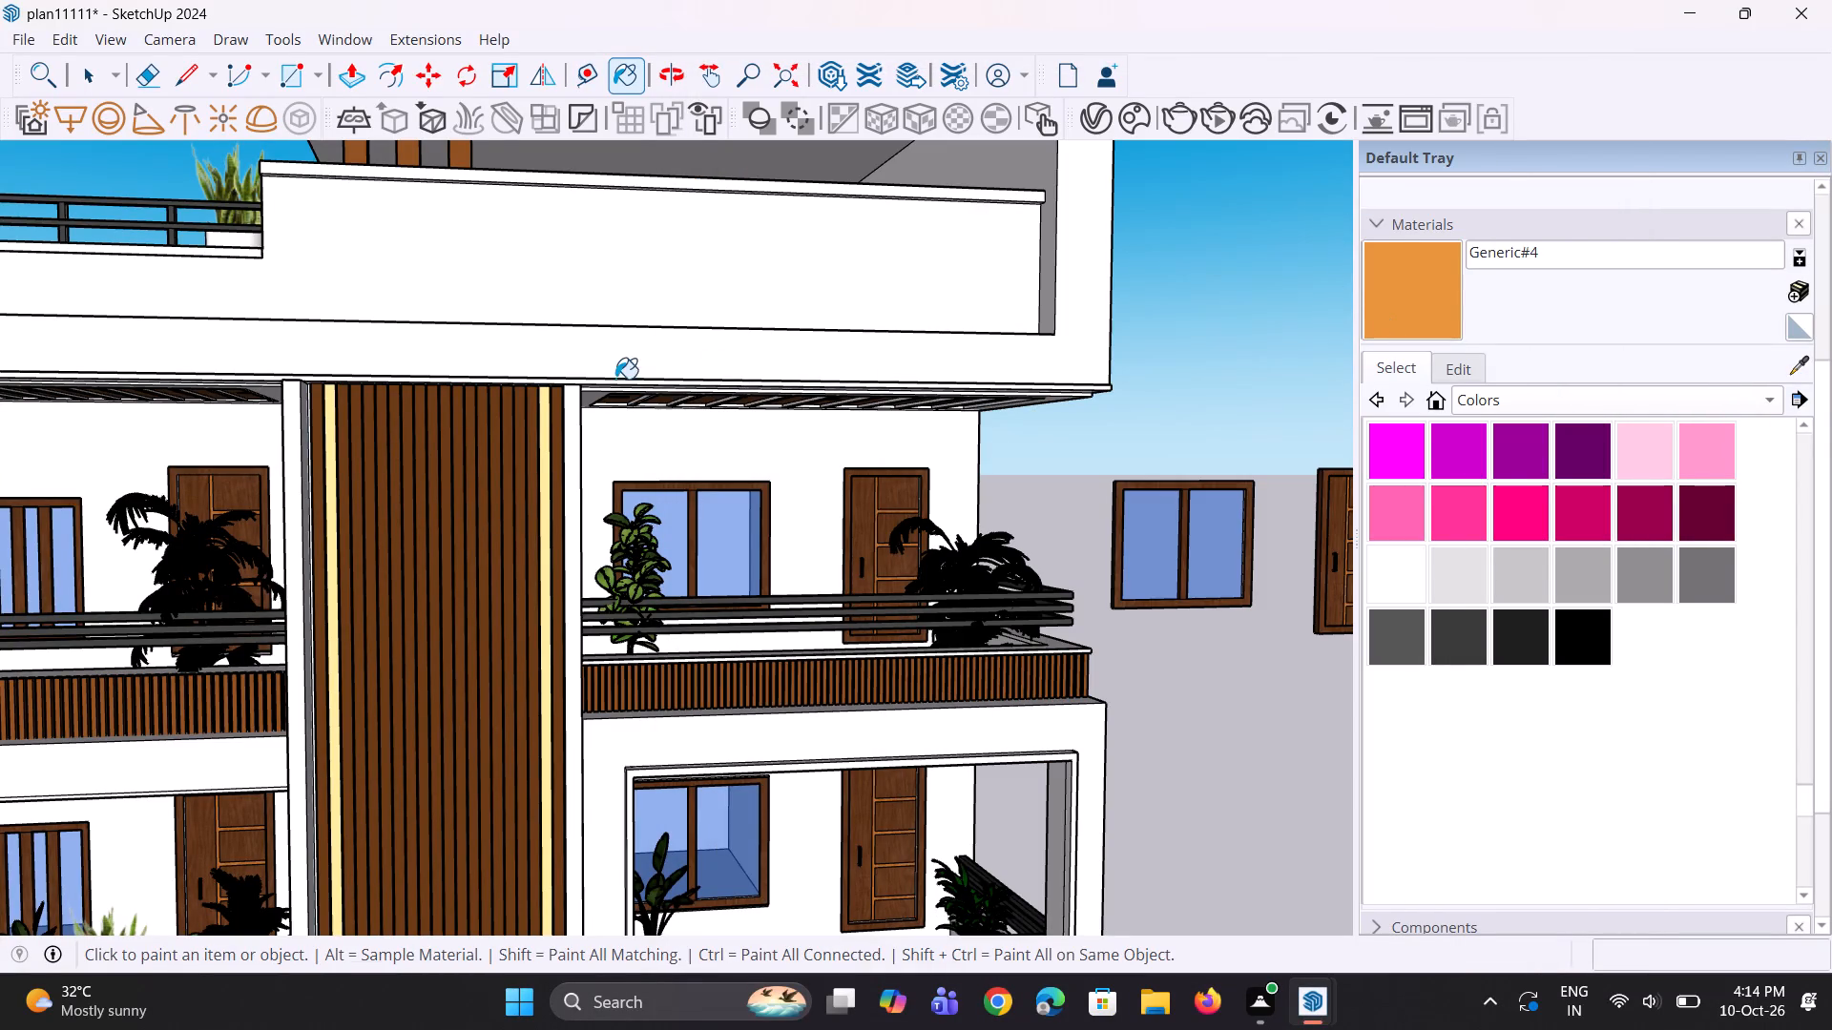
scroll(601, 379, "up", 3)
left_click(531, 428)
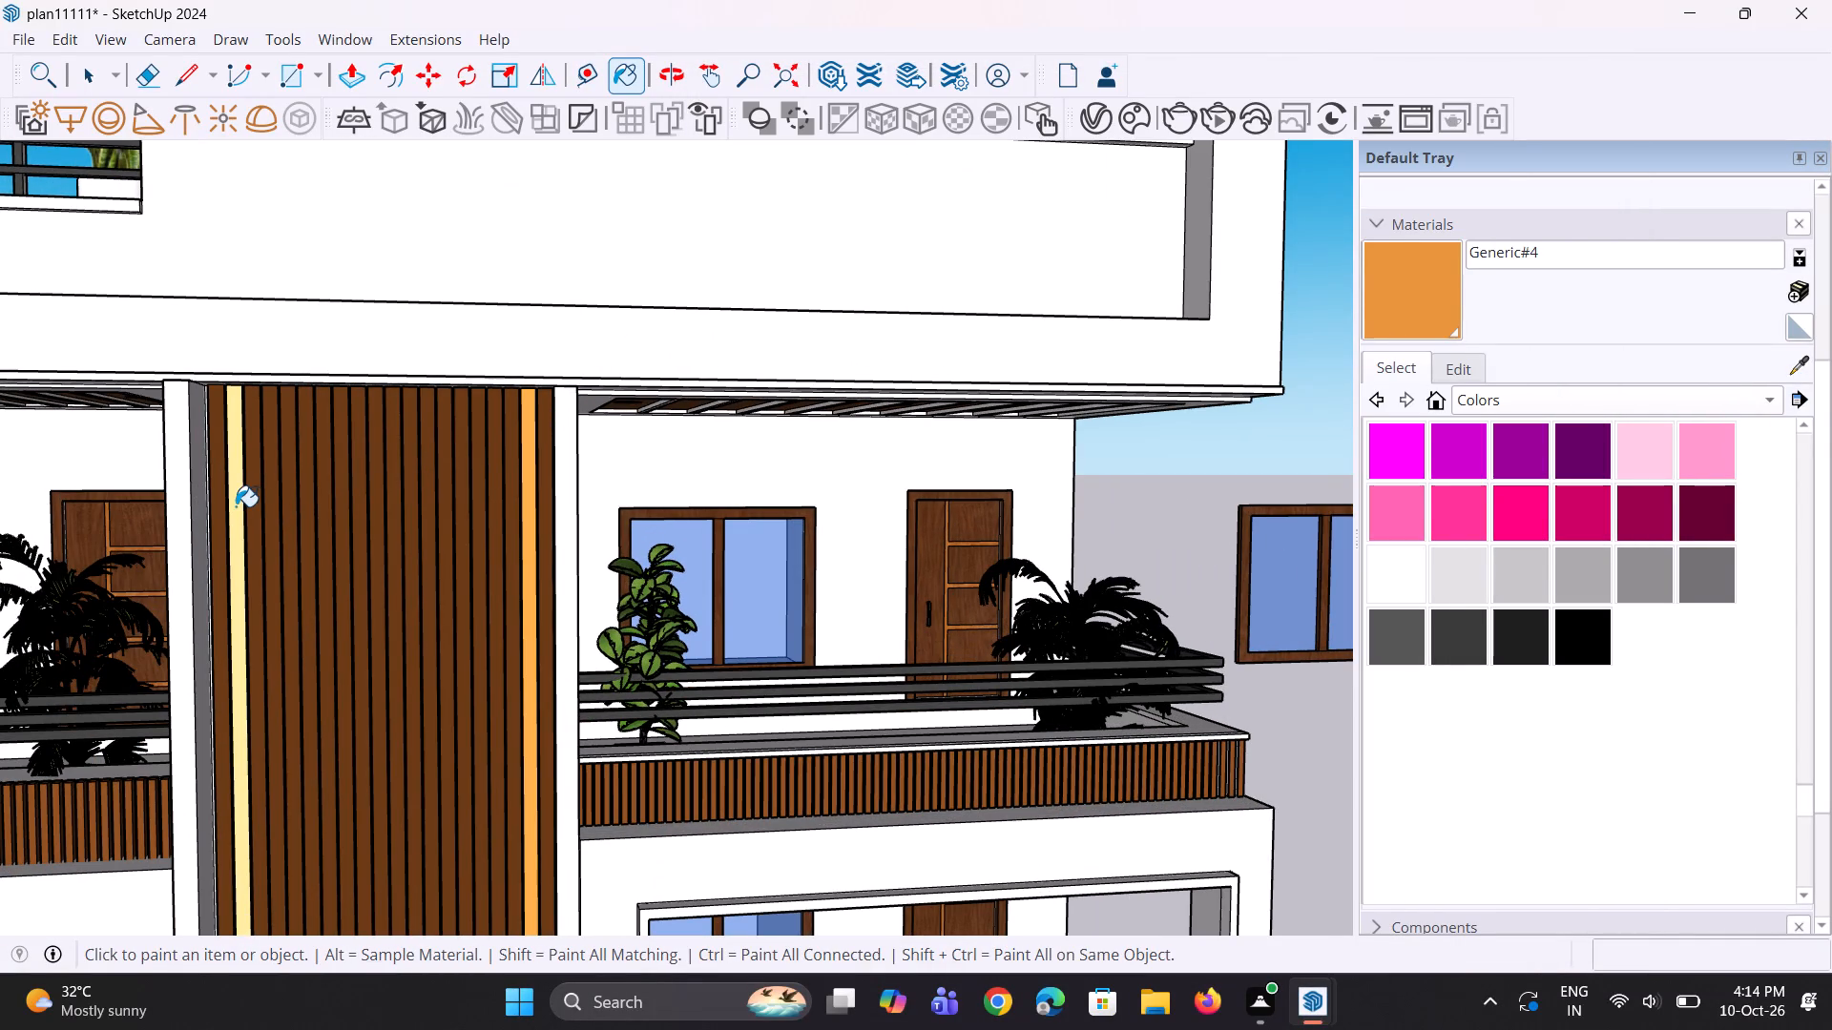
left_click(236, 506)
Paint the front face of the long trim band below the roof parapet with orange Generic#4.
scroll(294, 513, "down", 3)
scroll(530, 441, "up", 5)
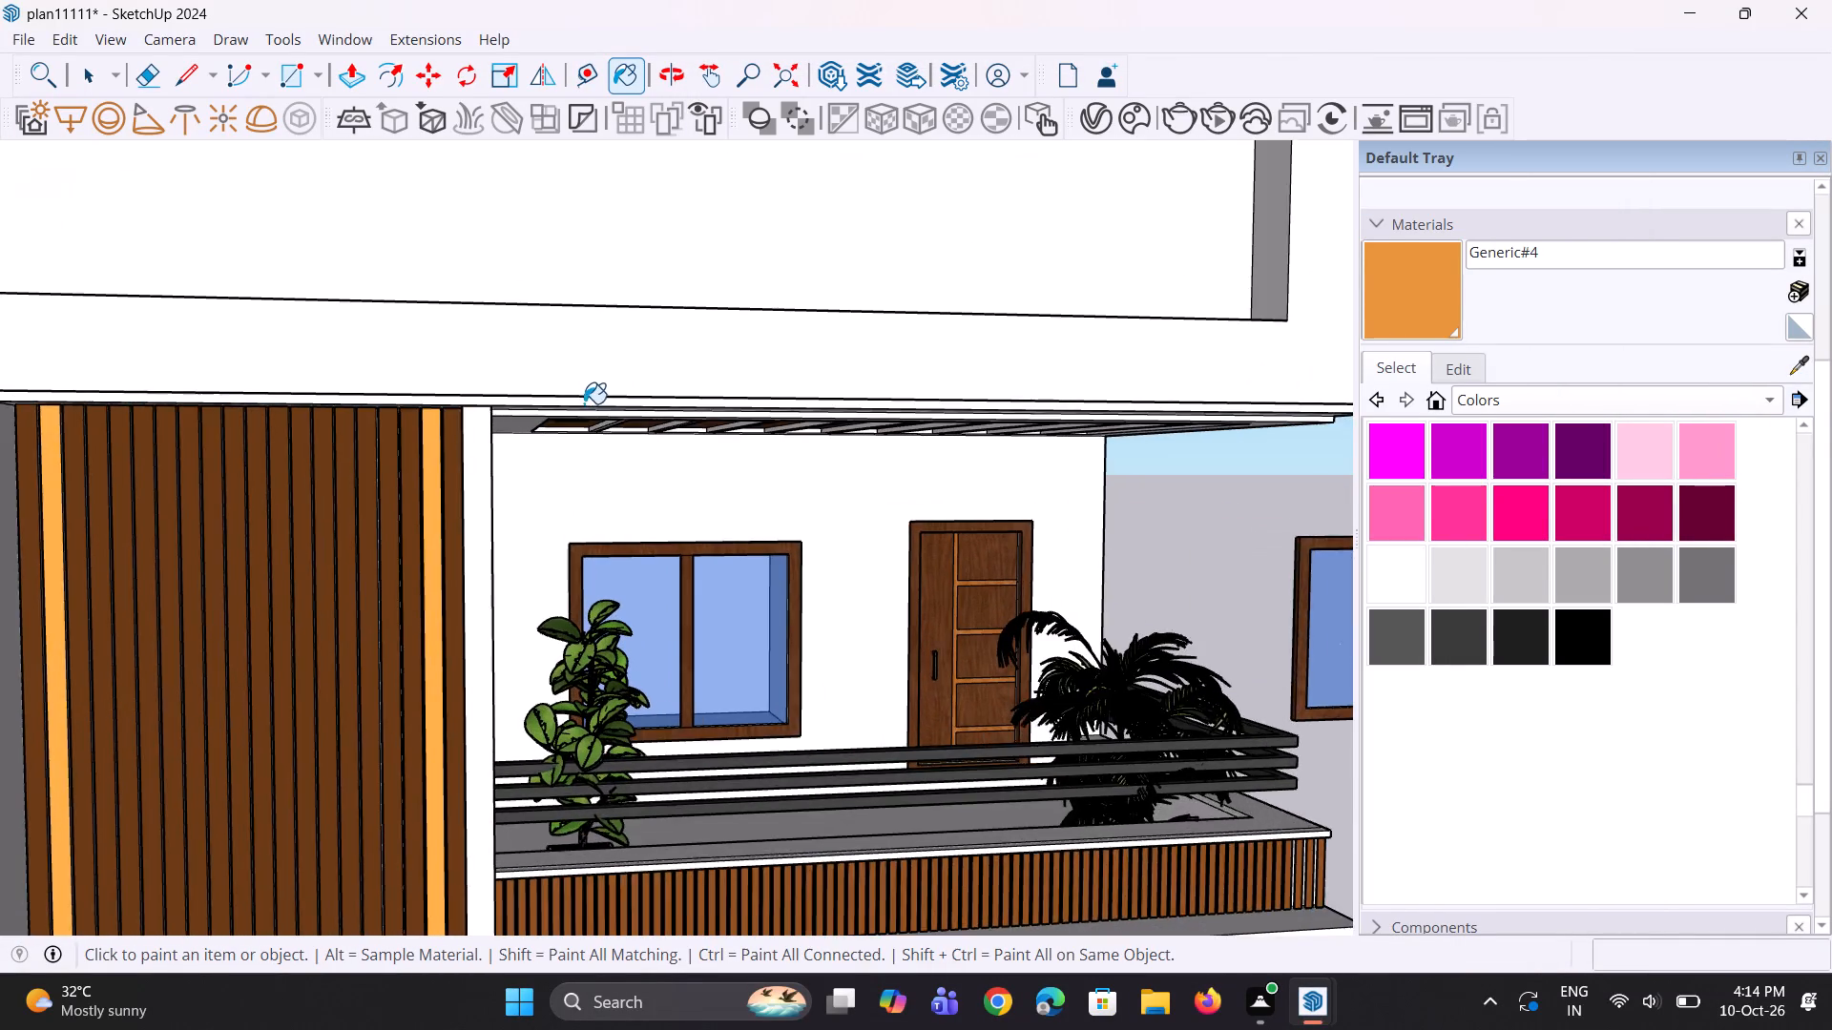
left_click(594, 397)
left_click(661, 403)
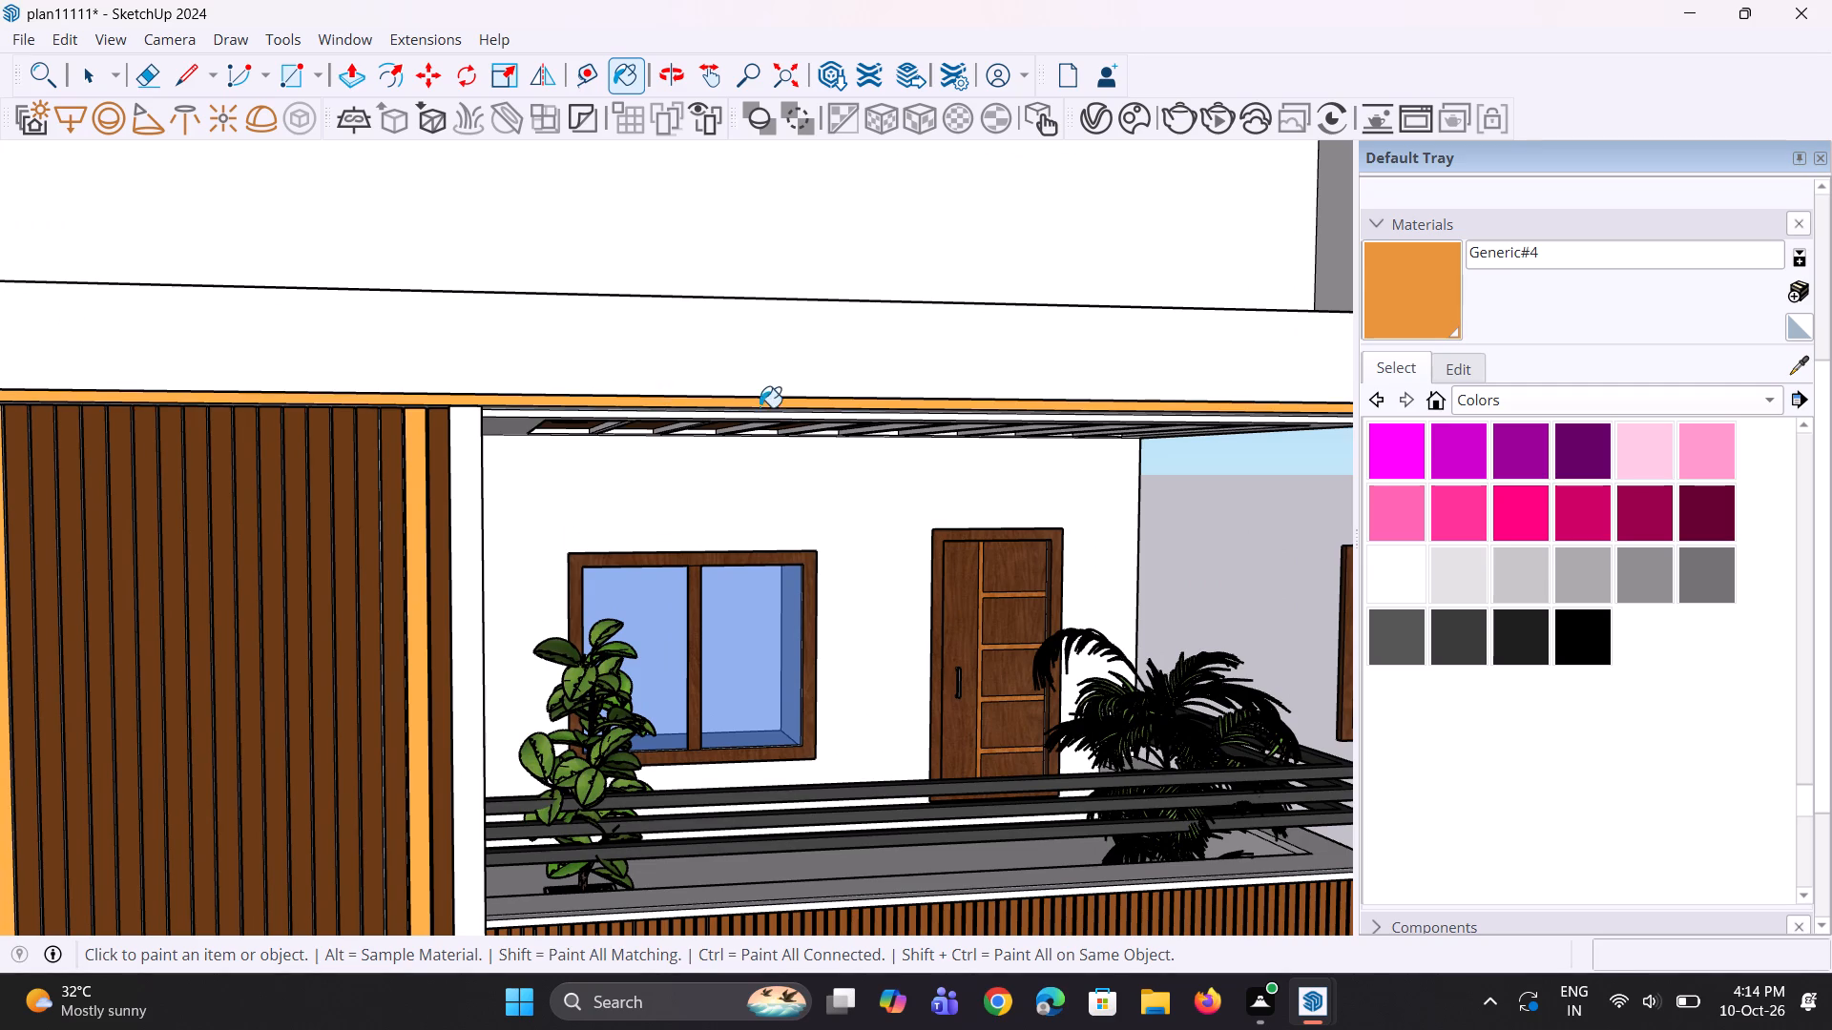
Paint the underside of the trim band above the top-floor left balcony with orange Generic#4.
scroll(793, 414, "down", 14)
scroll(432, 476, "up", 3)
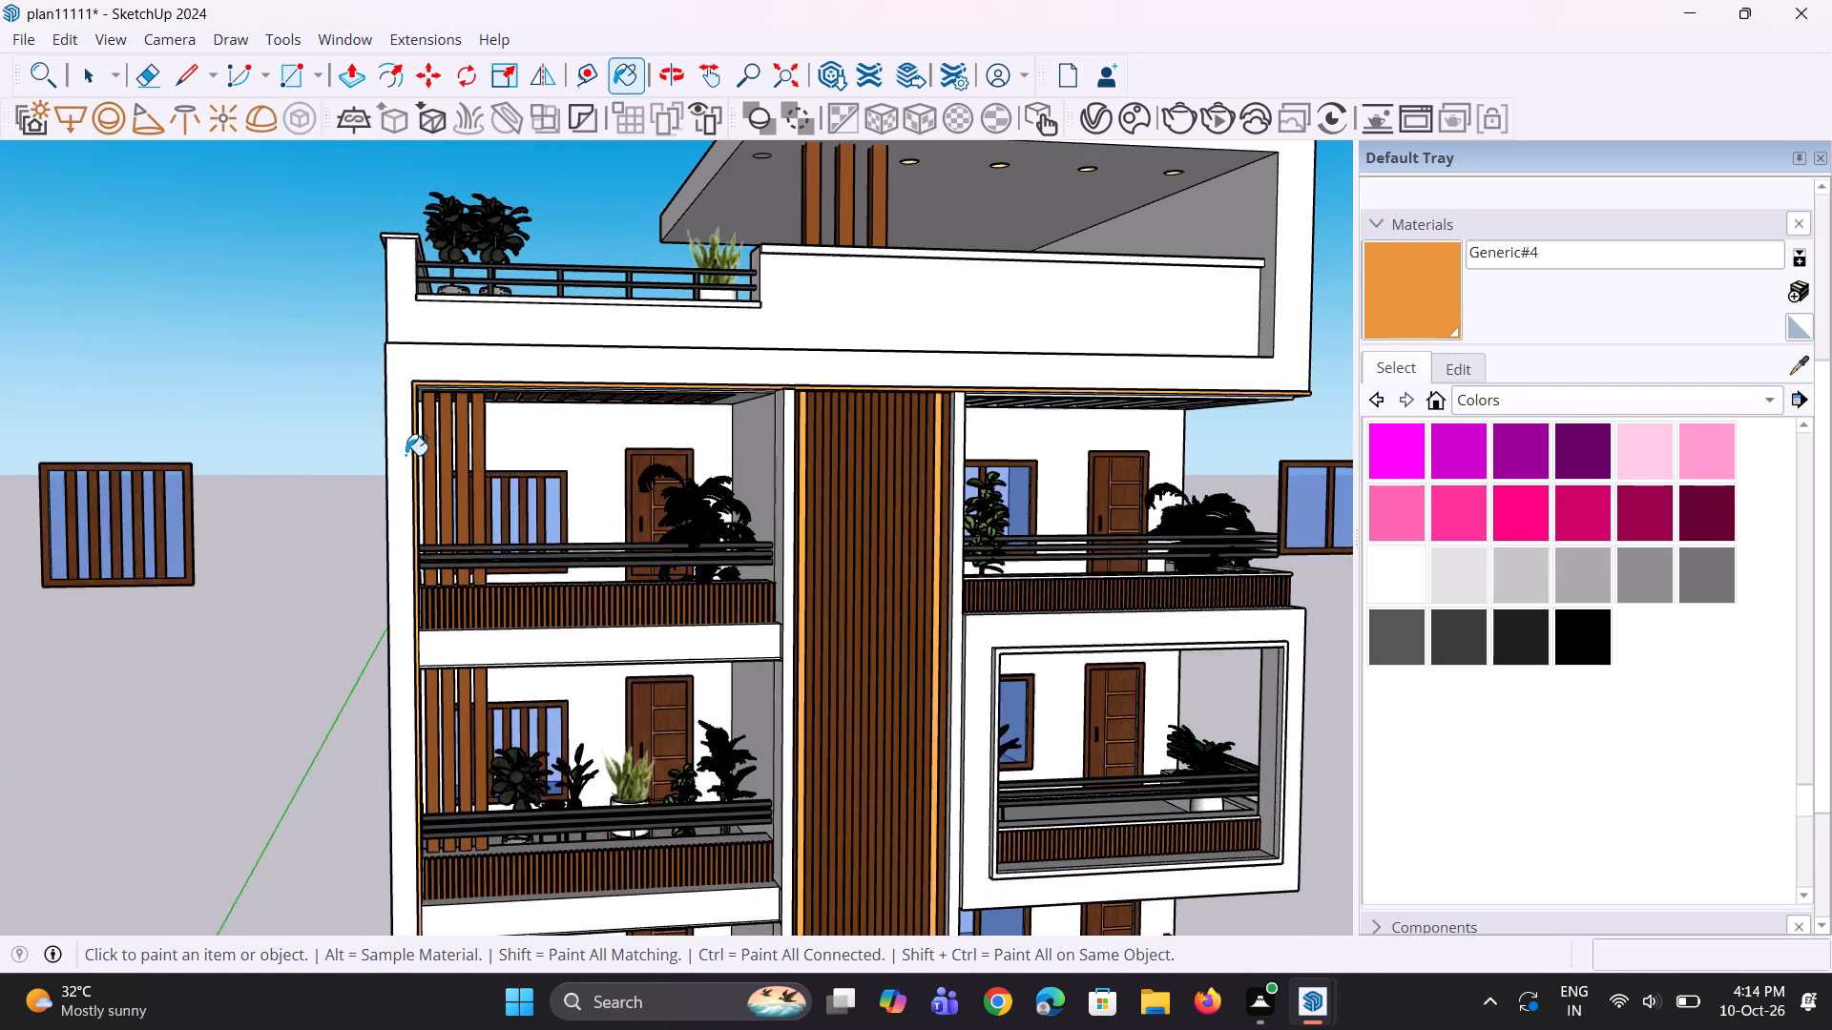
scroll(405, 449, "up", 8)
scroll(413, 403, "down", 1)
middle_click_drag(589, 321, 686, 234)
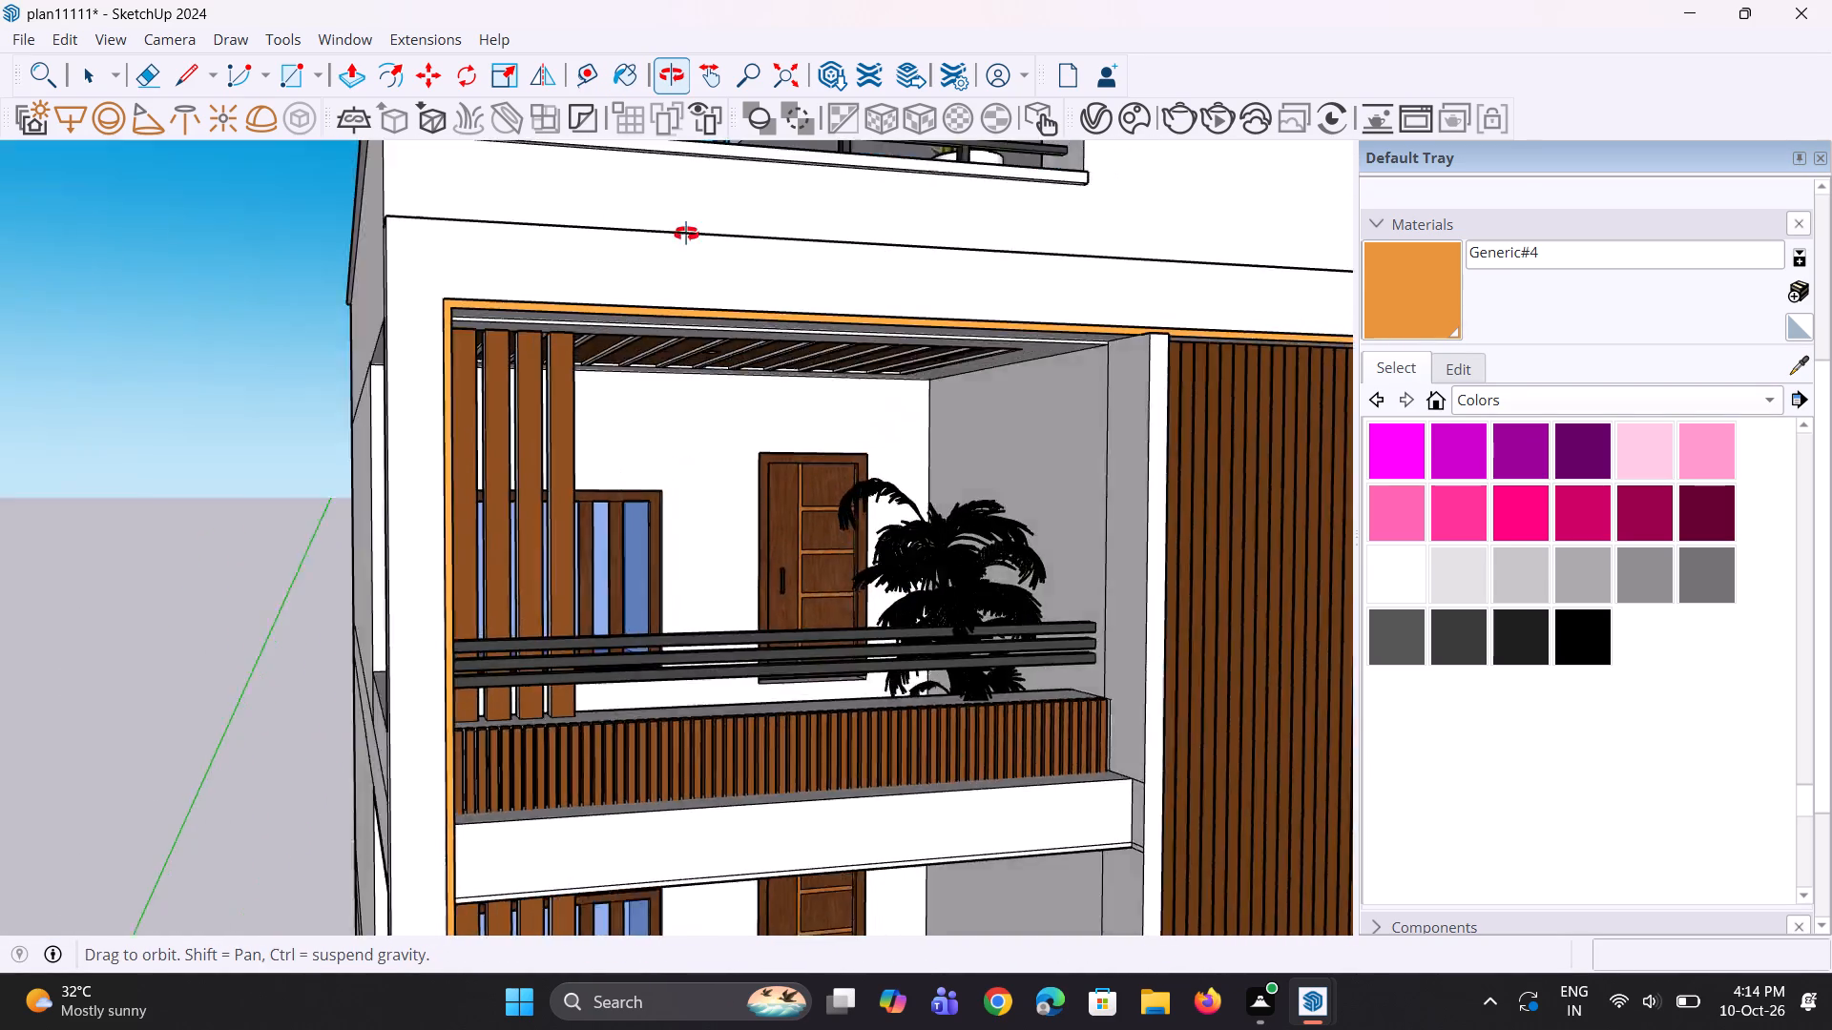
middle_click_drag(686, 234, 701, 171)
scroll(687, 267, "up", 6)
middle_click_drag(843, 304, 877, 215)
scroll(879, 242, "up", 1)
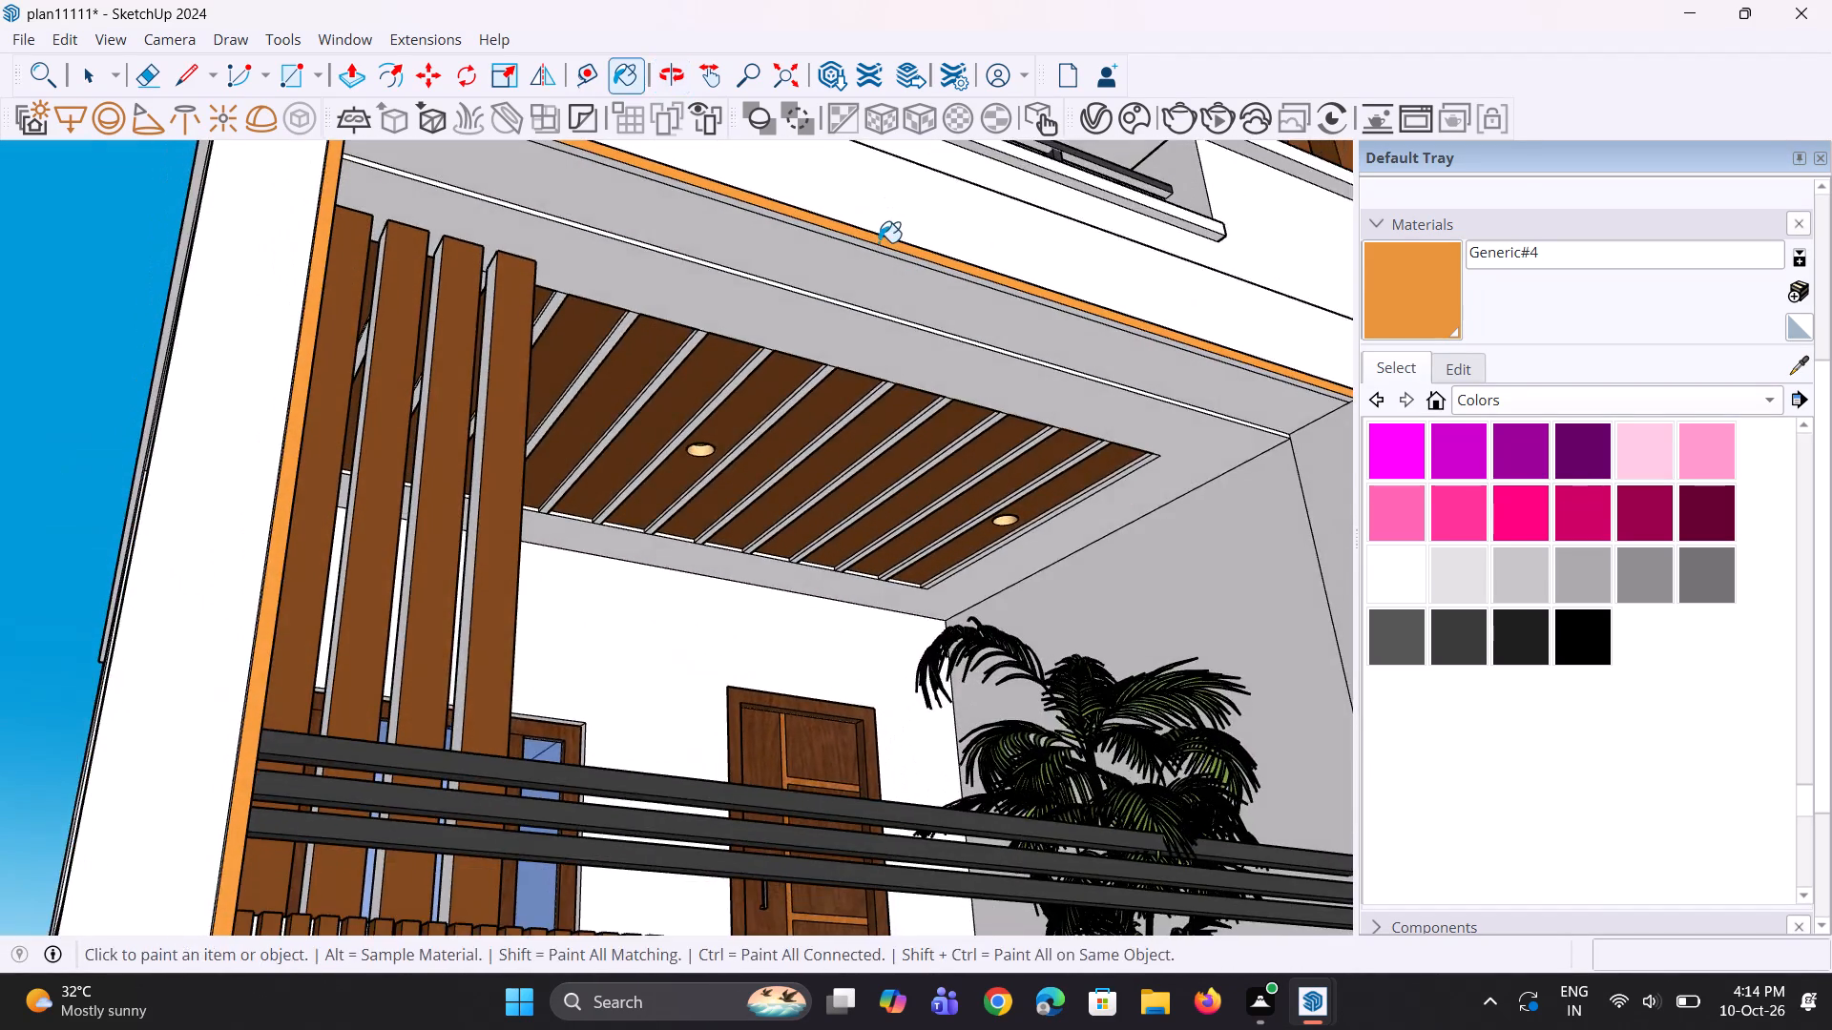
scroll(879, 242, "up", 4)
left_click(886, 254)
Paint the narrow upper face of the trim band above the top-floor left balcony with orange Generic#4.
scroll(806, 286, "down", 3)
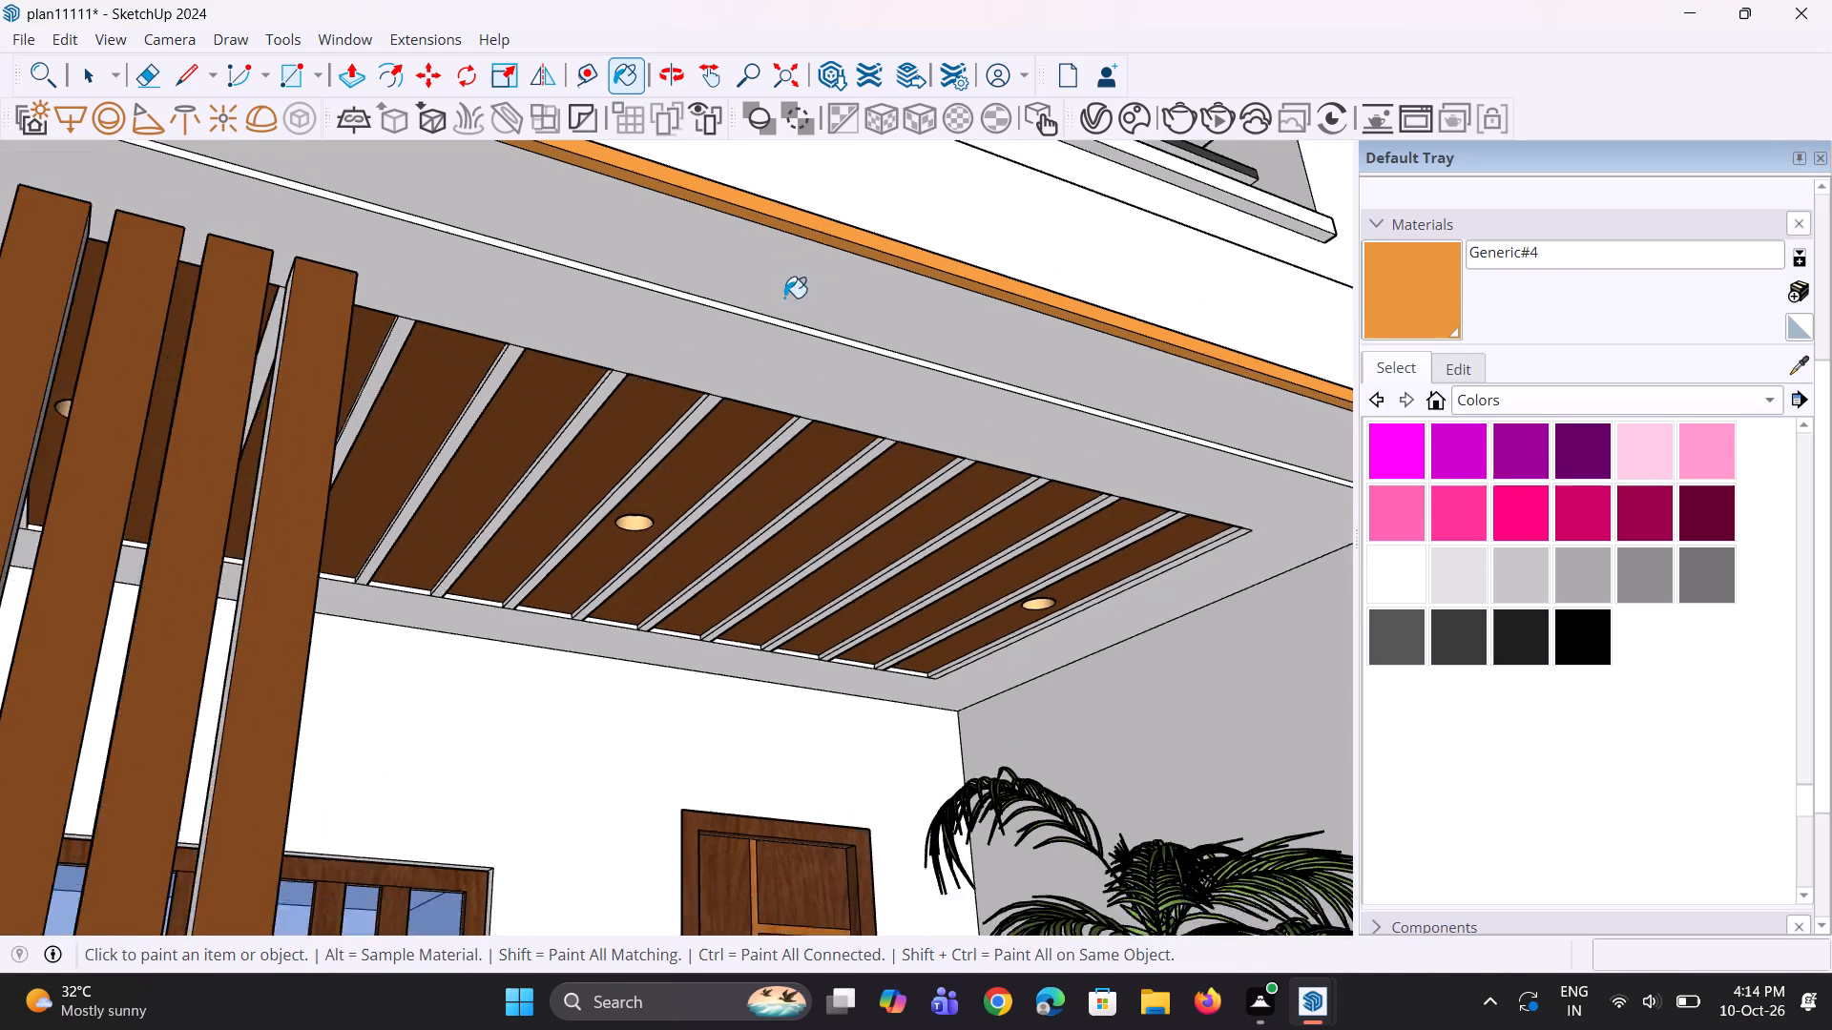
scroll(784, 298, "down", 6)
middle_click_drag(963, 325, 555, 730)
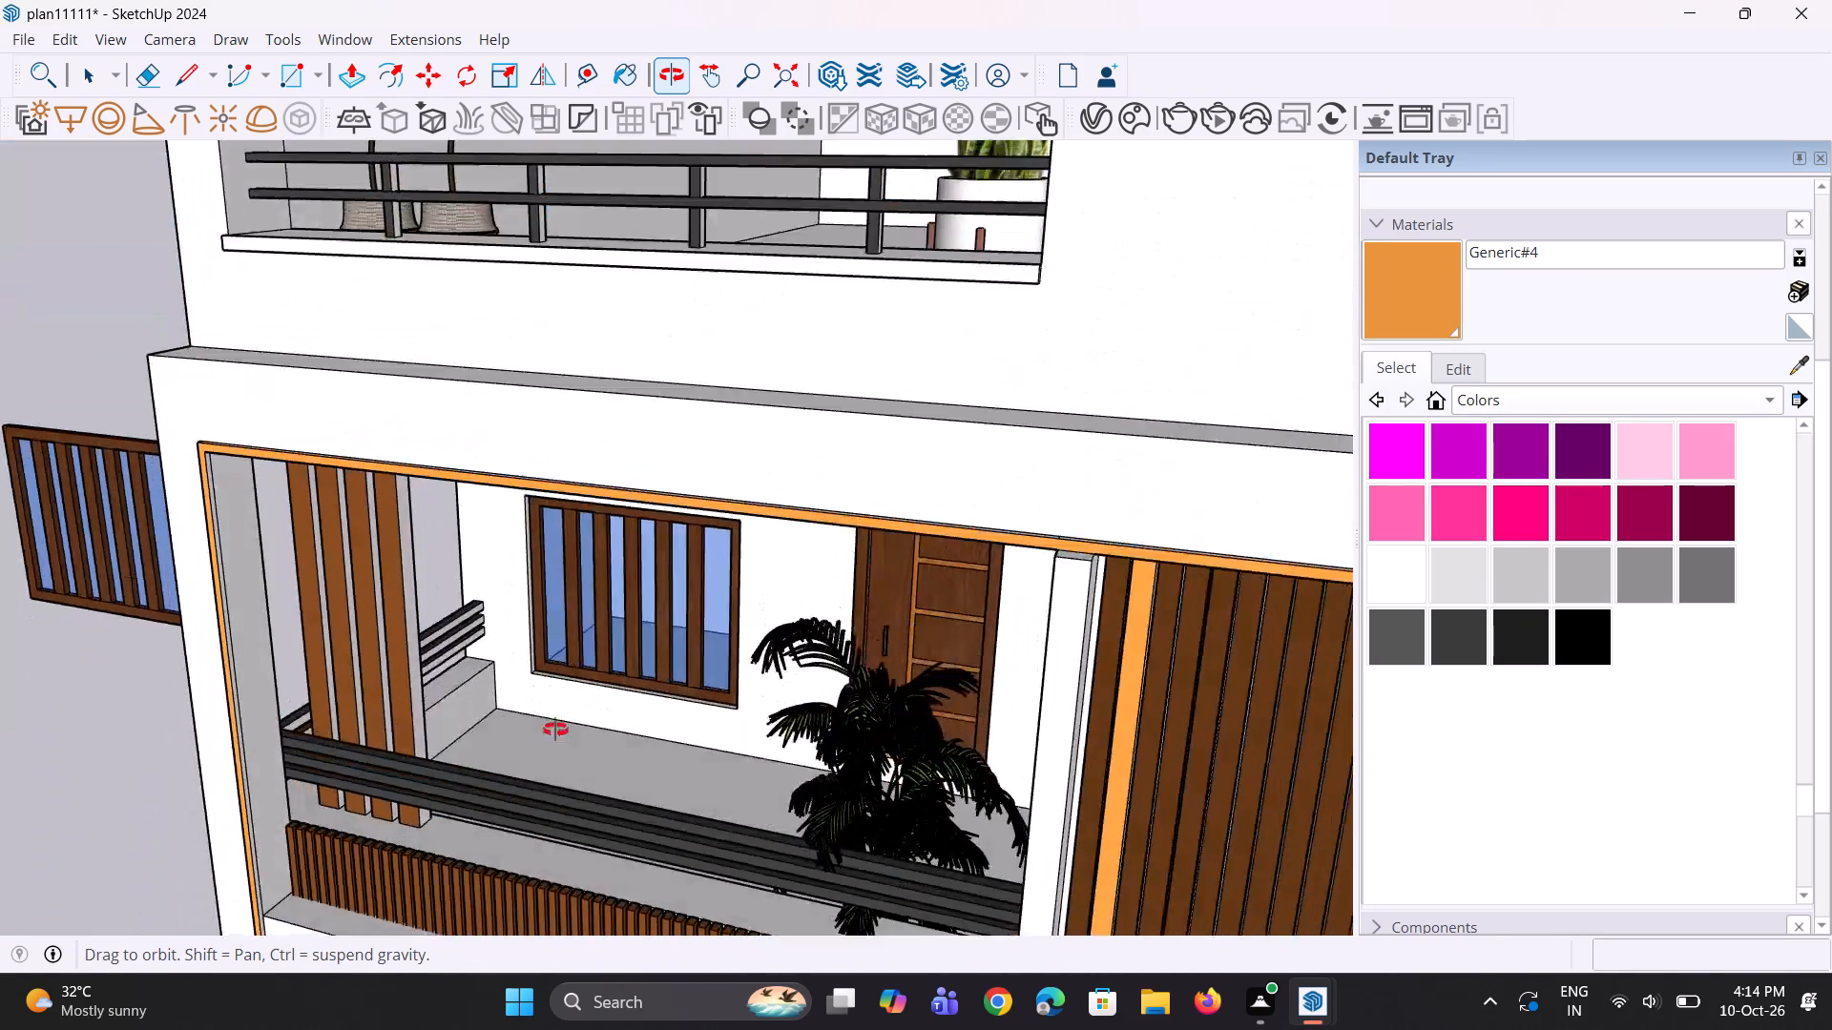
middle_click_drag(555, 730, 557, 731)
scroll(727, 485, "up", 9)
left_click(713, 544)
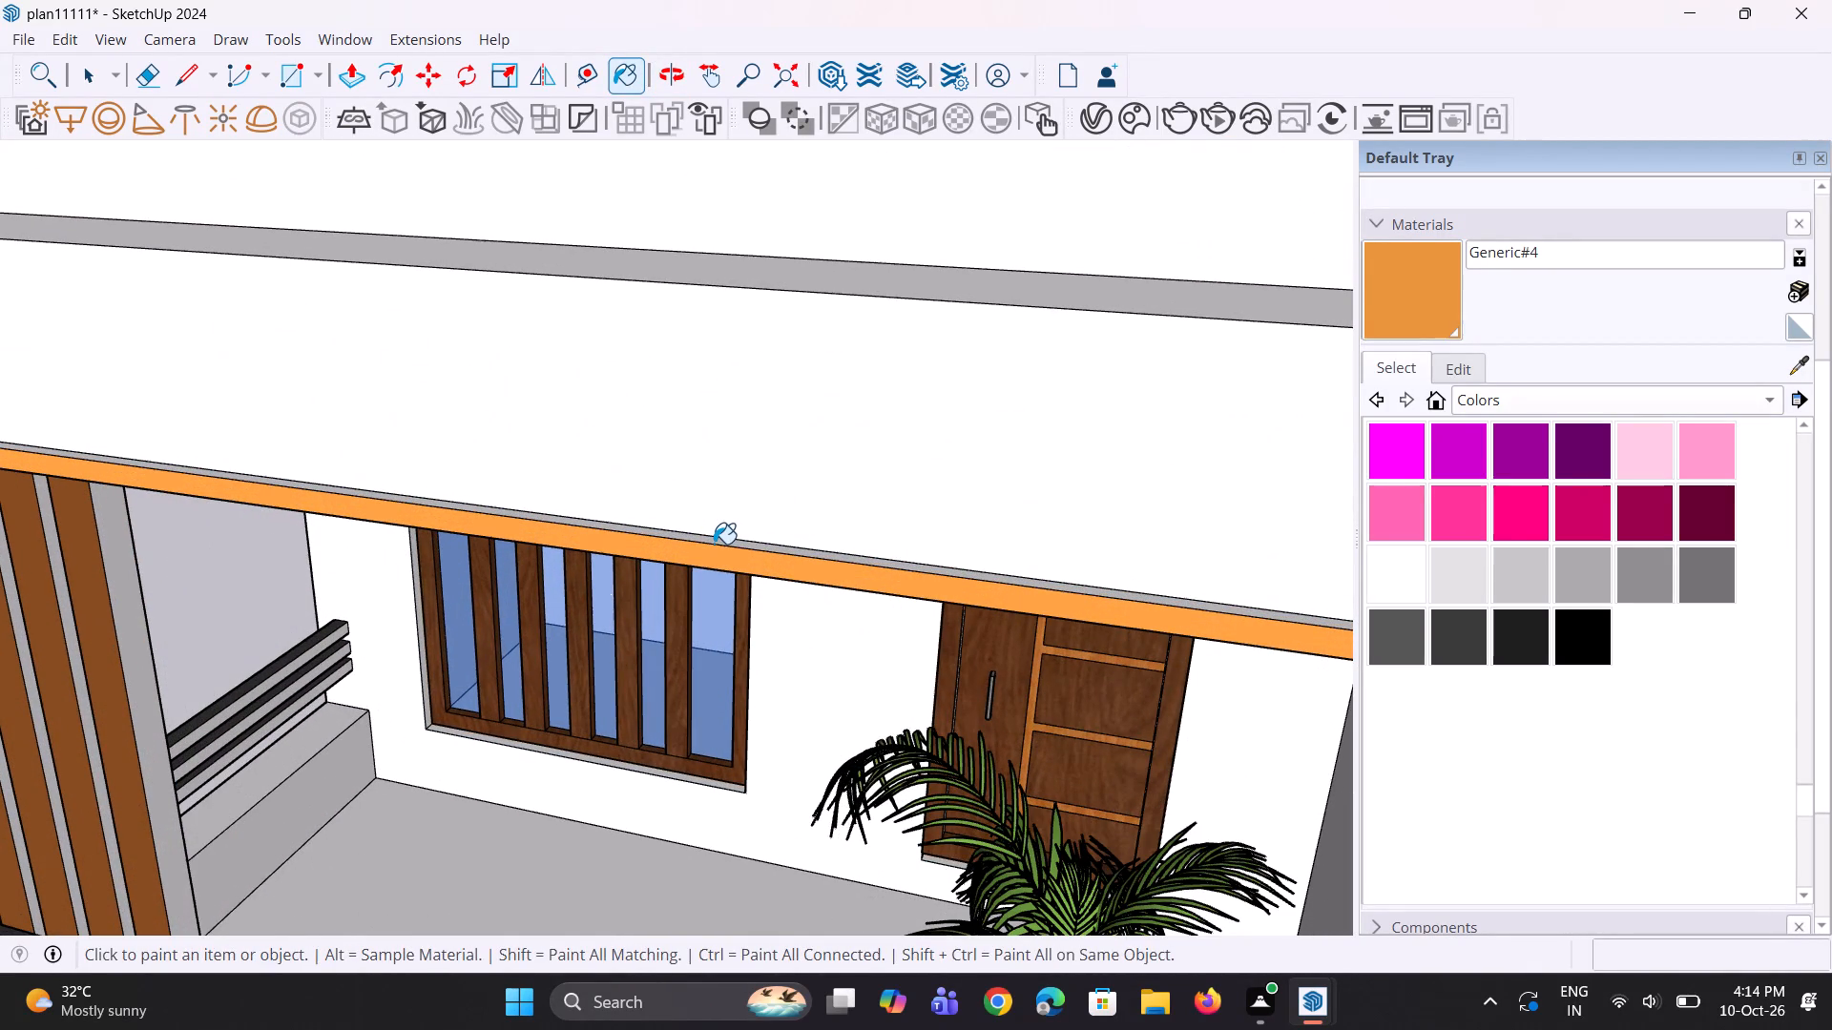
left_click(724, 543)
Paint the trim's inner bottom and inner right faces at the lowest left balcony with orange Generic#4.
scroll(677, 430, "down", 13)
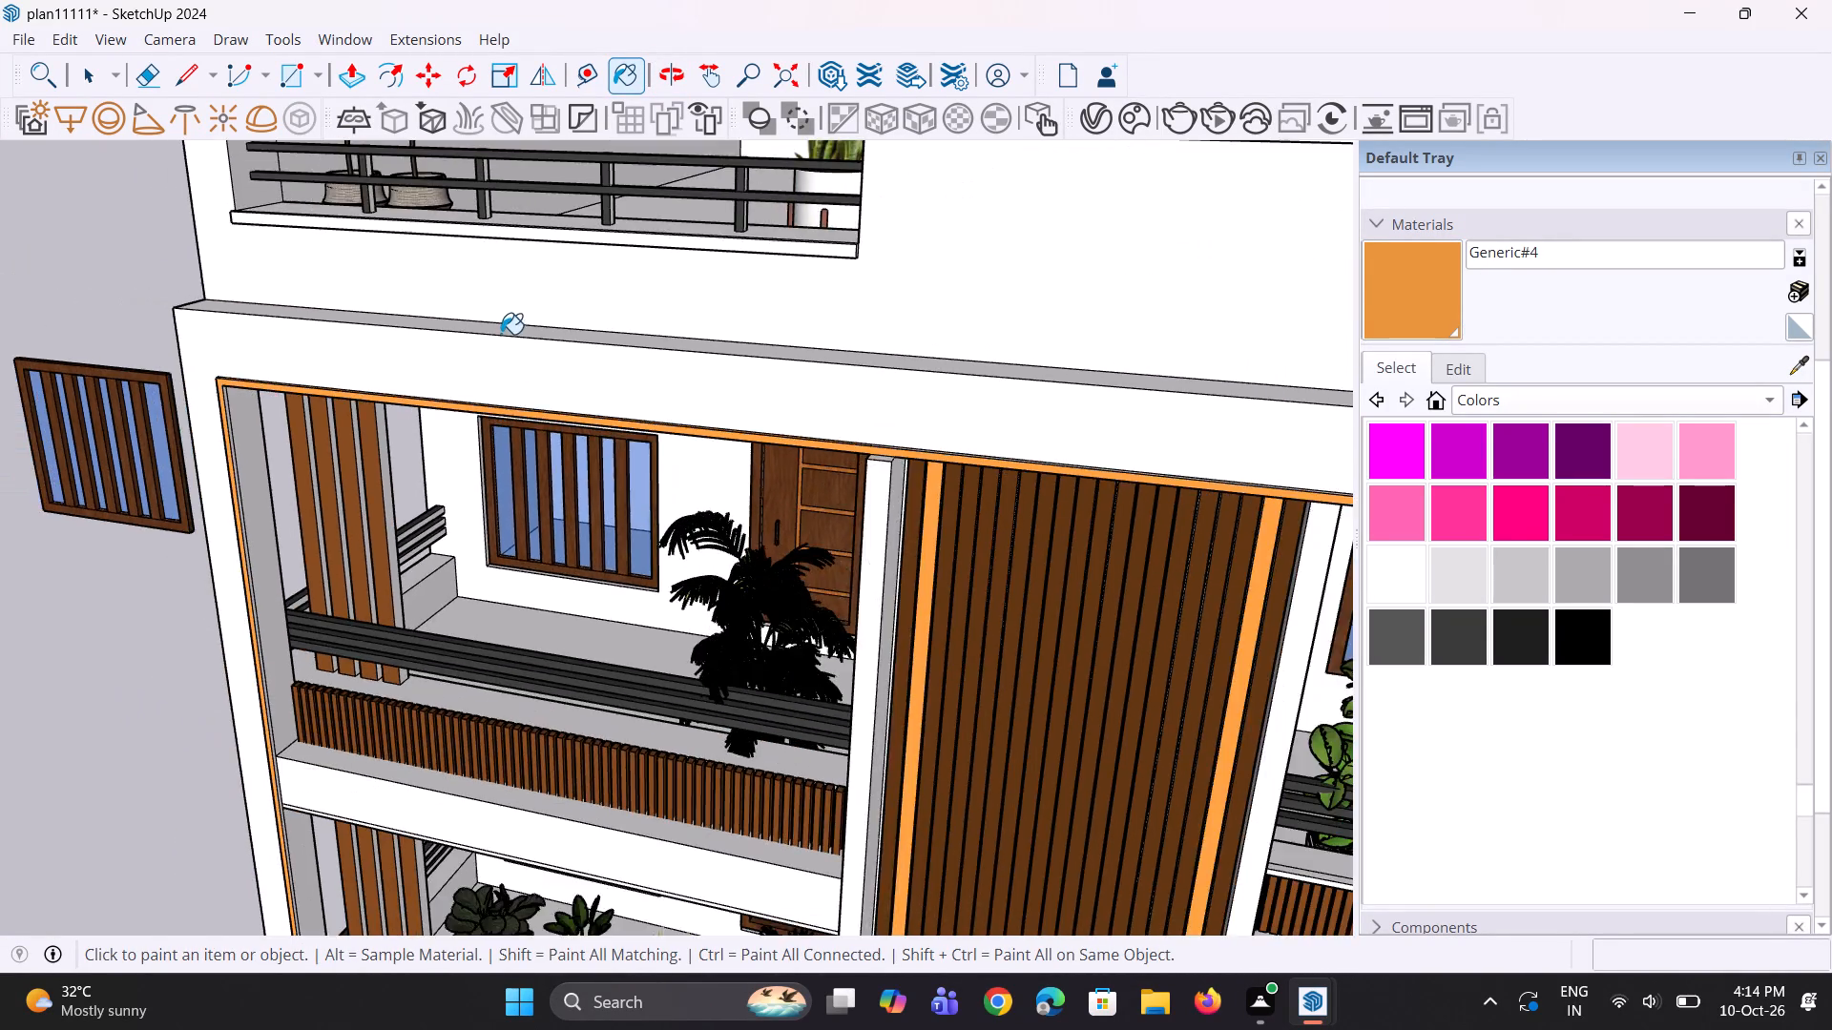
scroll(483, 320, "down", 13)
scroll(454, 726, "up", 6)
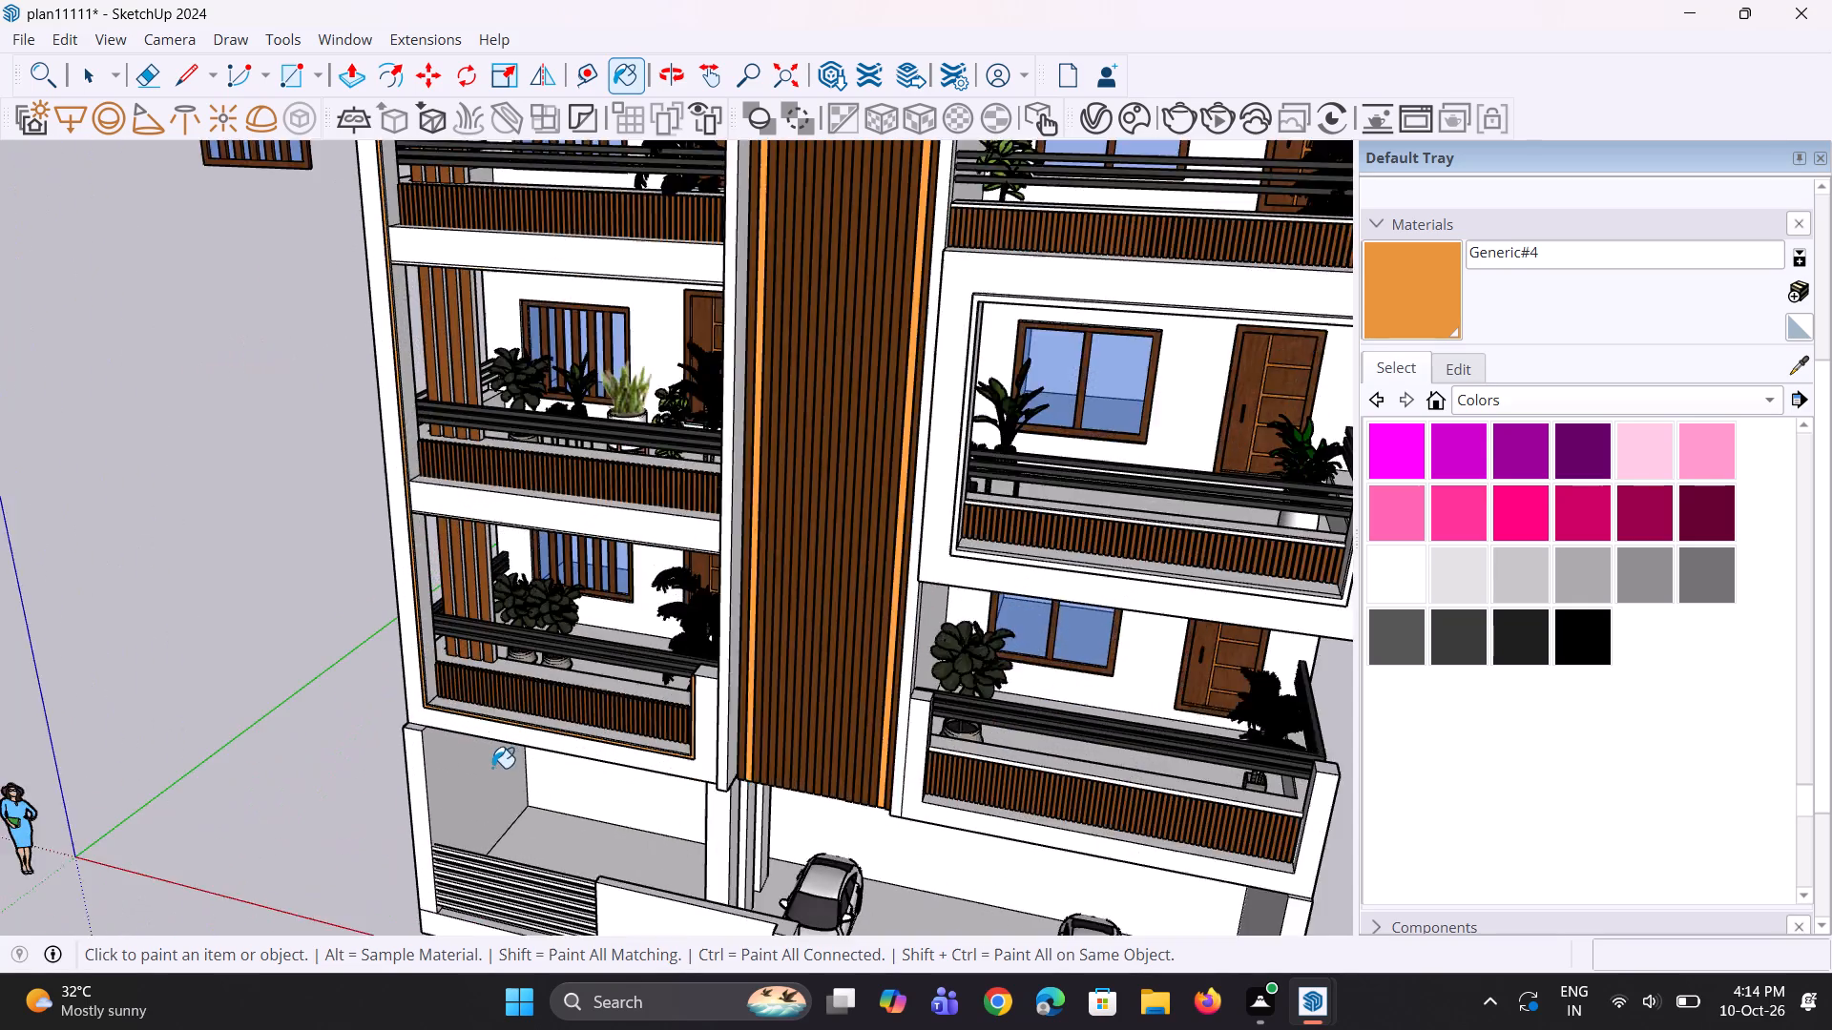
scroll(492, 768, "up", 4)
scroll(886, 704, "up", 2)
scroll(942, 649, "up", 4)
middle_click_drag(840, 715, 1081, 767)
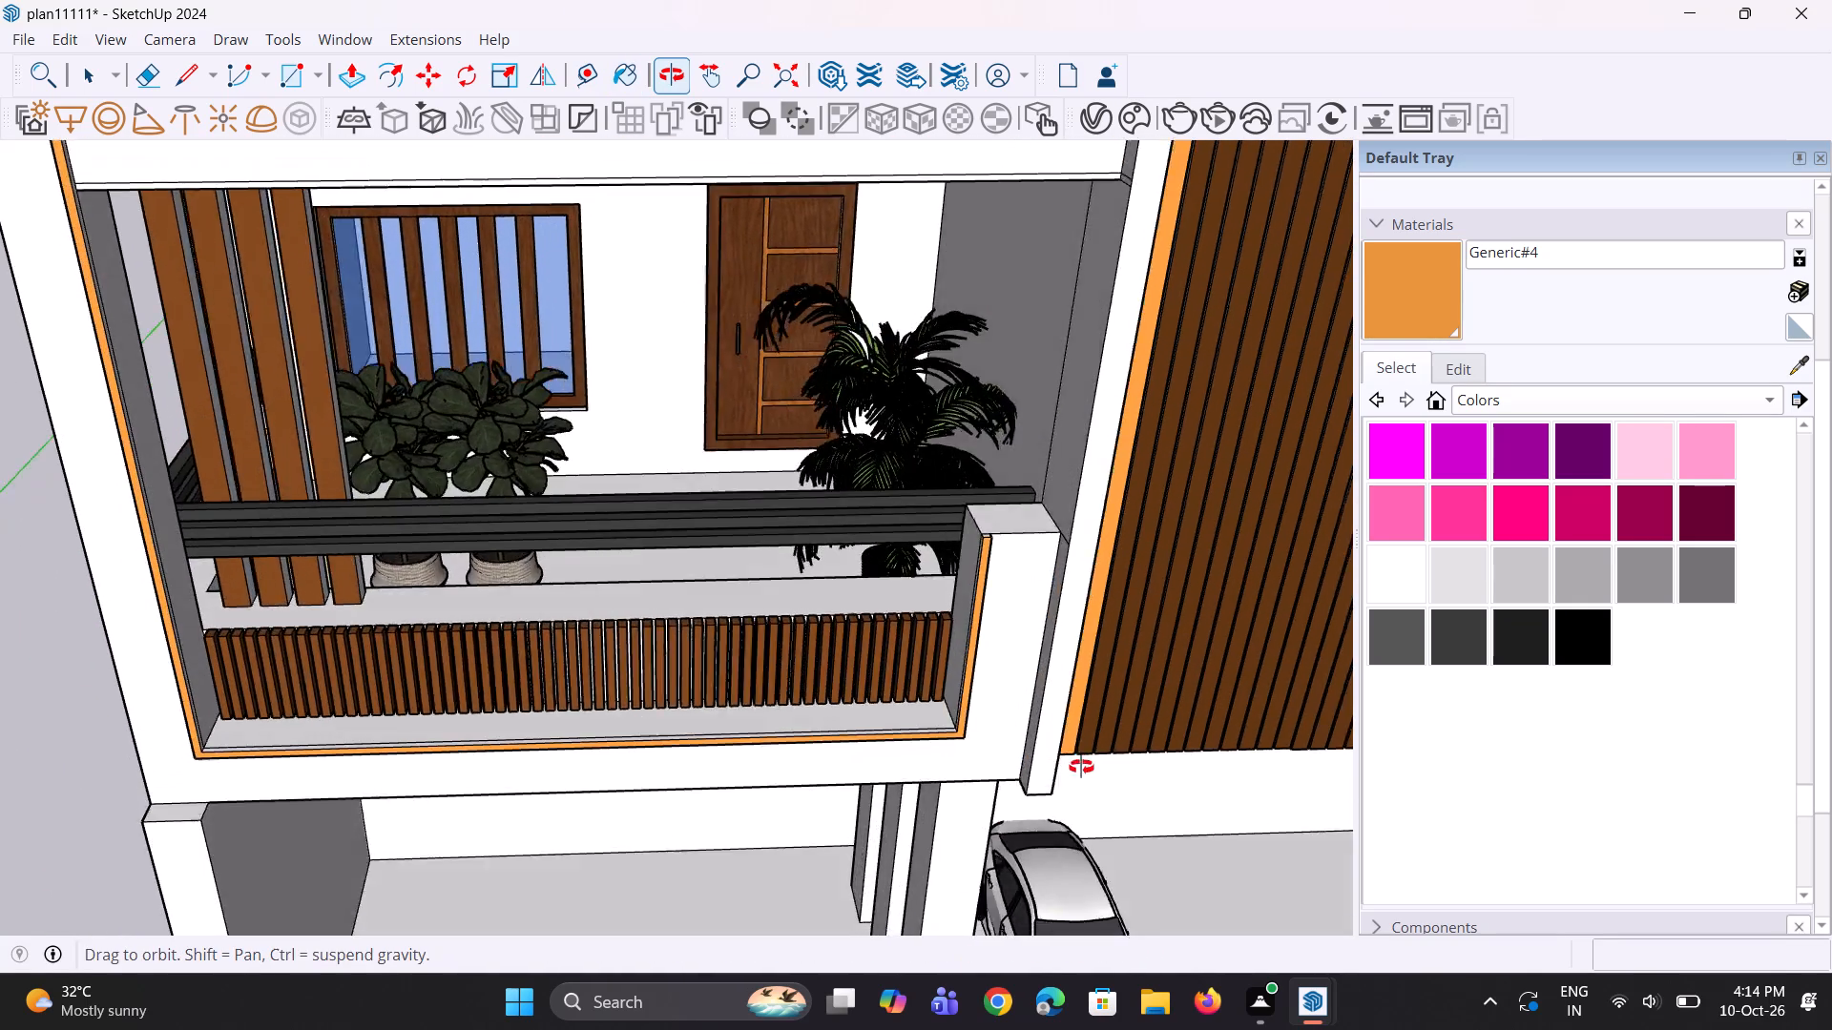
middle_click_drag(1081, 767, 1145, 747)
scroll(947, 639, "up", 9)
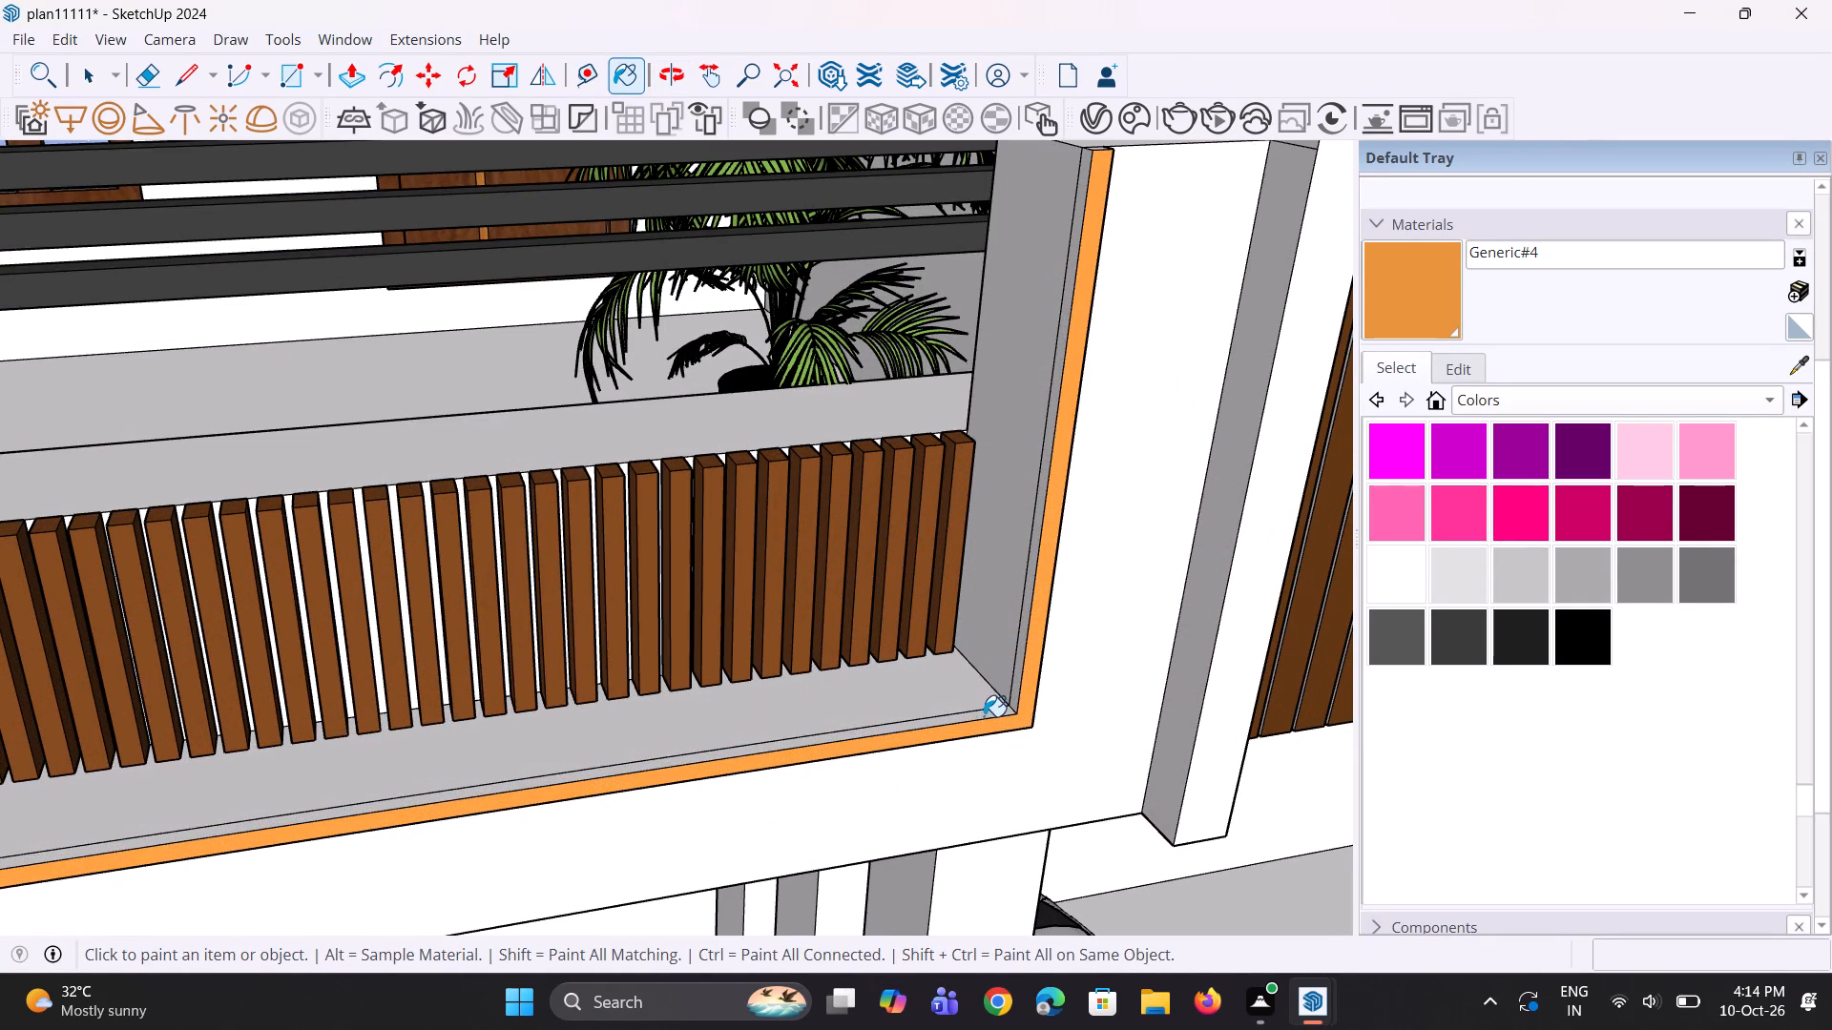
left_click(984, 716)
left_click(1017, 679)
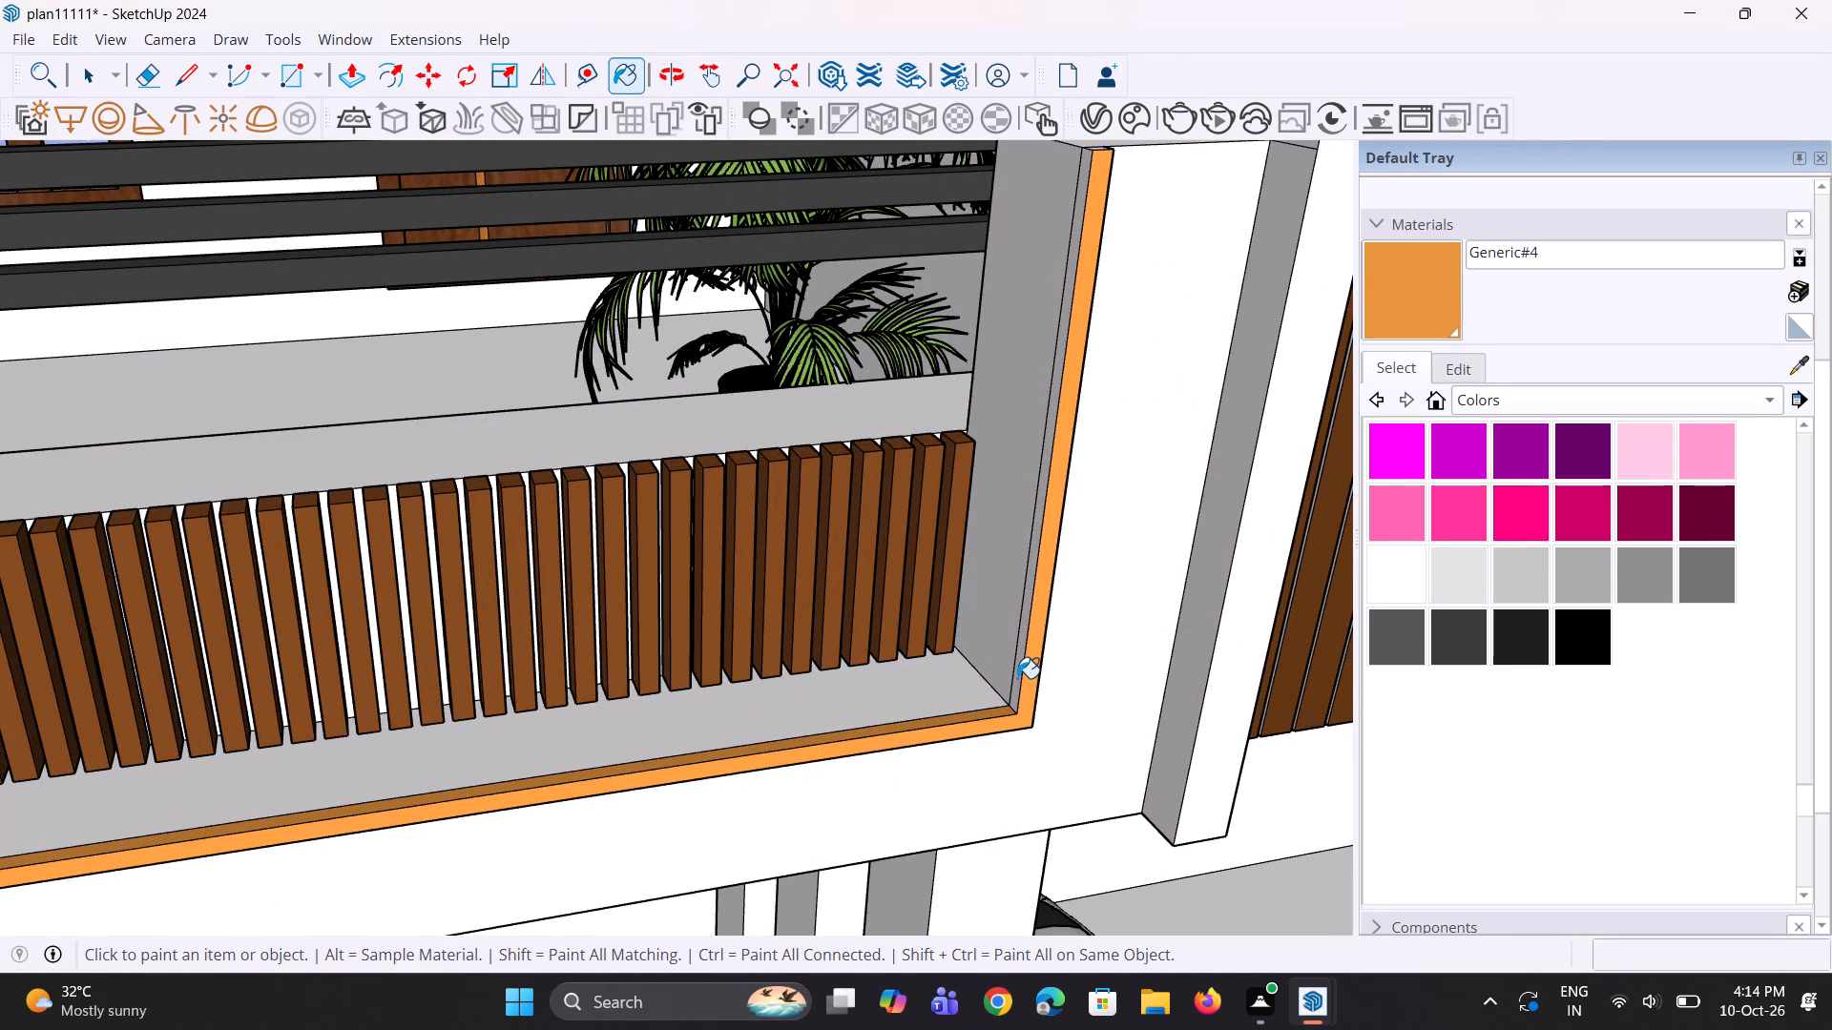
Paint the inner face of the left balconies' outer vertical trim with orange Generic#4.
scroll(960, 720, "down", 15)
middle_click_drag(448, 722, 356, 728)
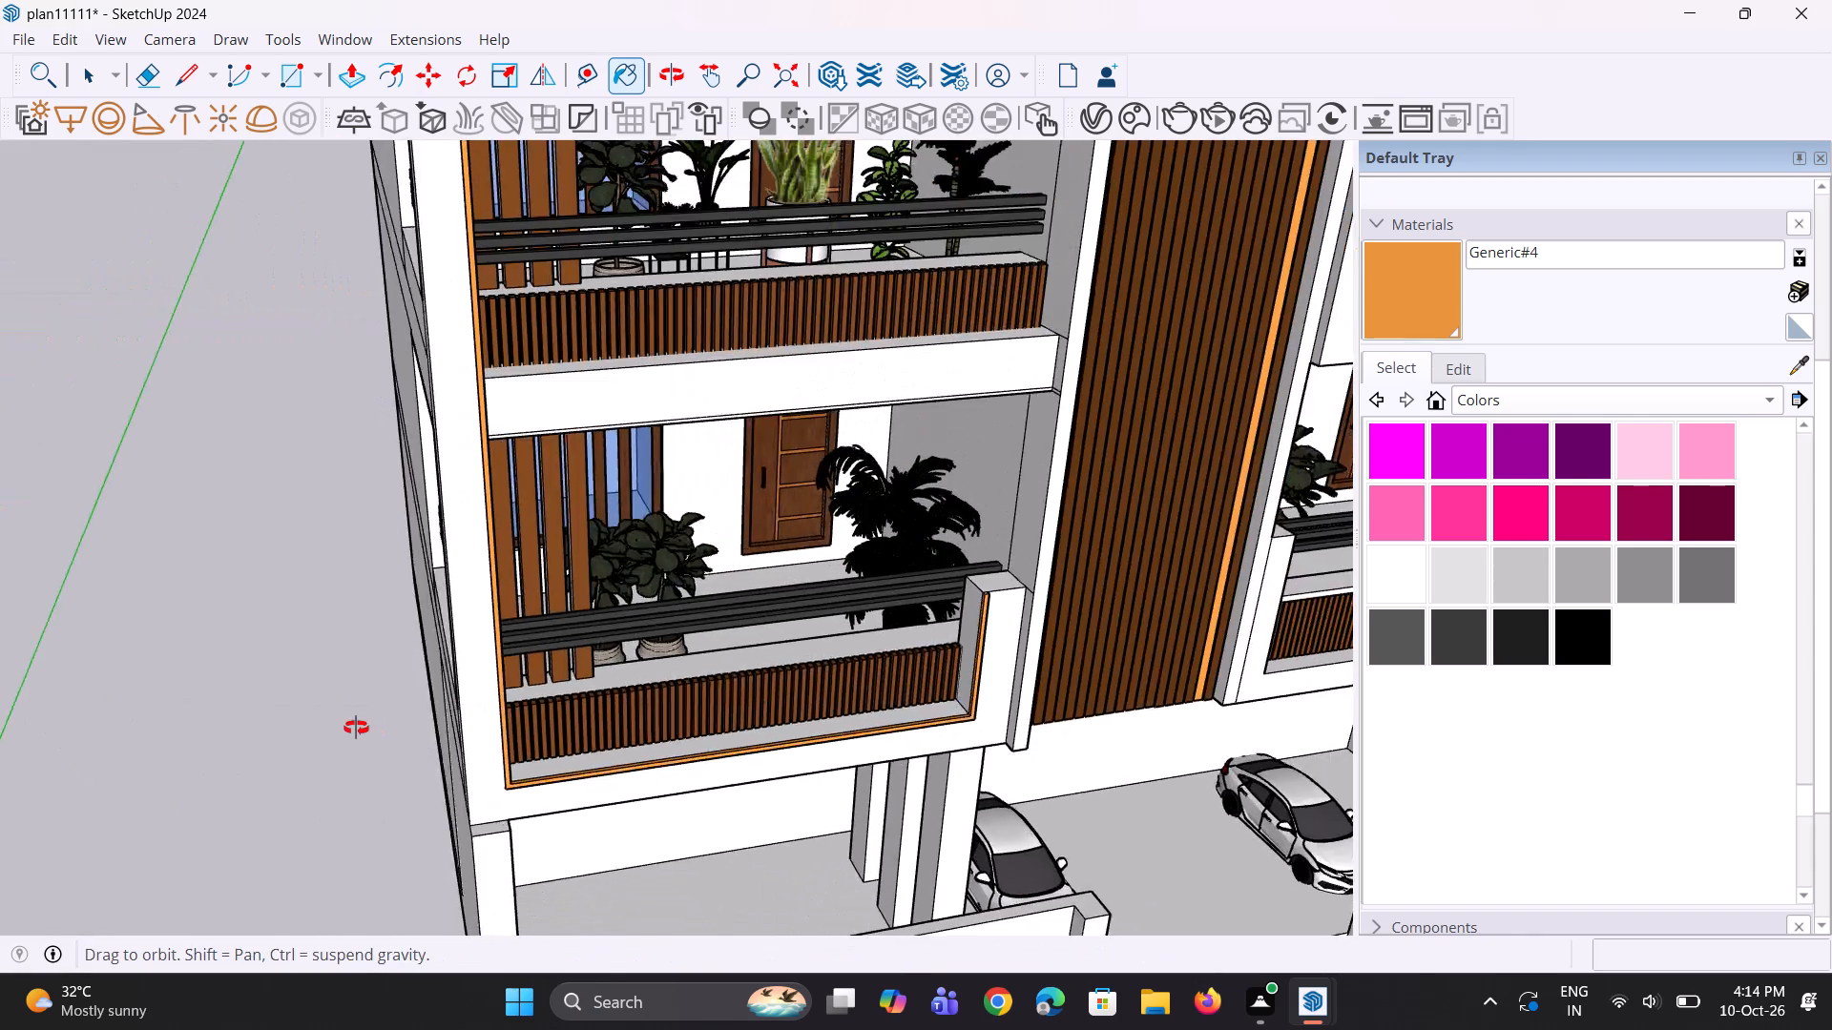
middle_click_drag(356, 728, 31, 590)
scroll(334, 547, "up", 9)
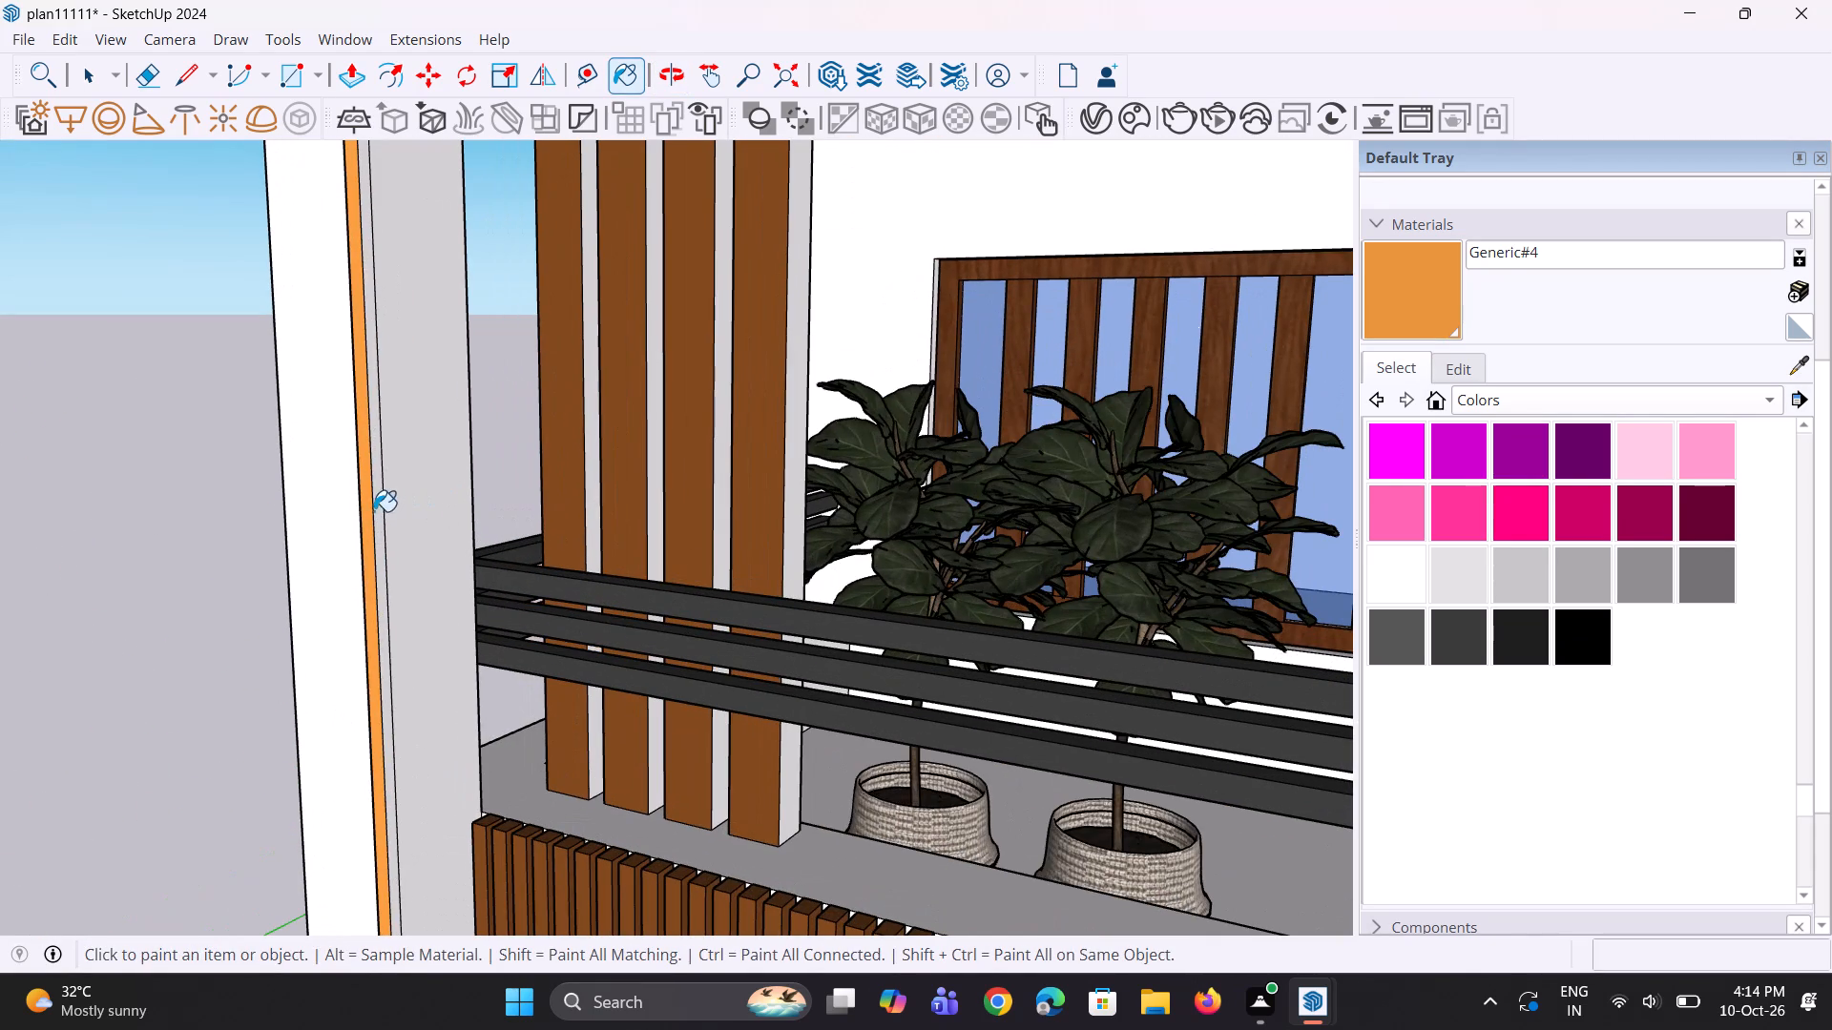
left_click(377, 510)
Paint the front face of the trim frame around the projecting right balcony opening with orange Generic#4.
scroll(382, 510, "down", 16)
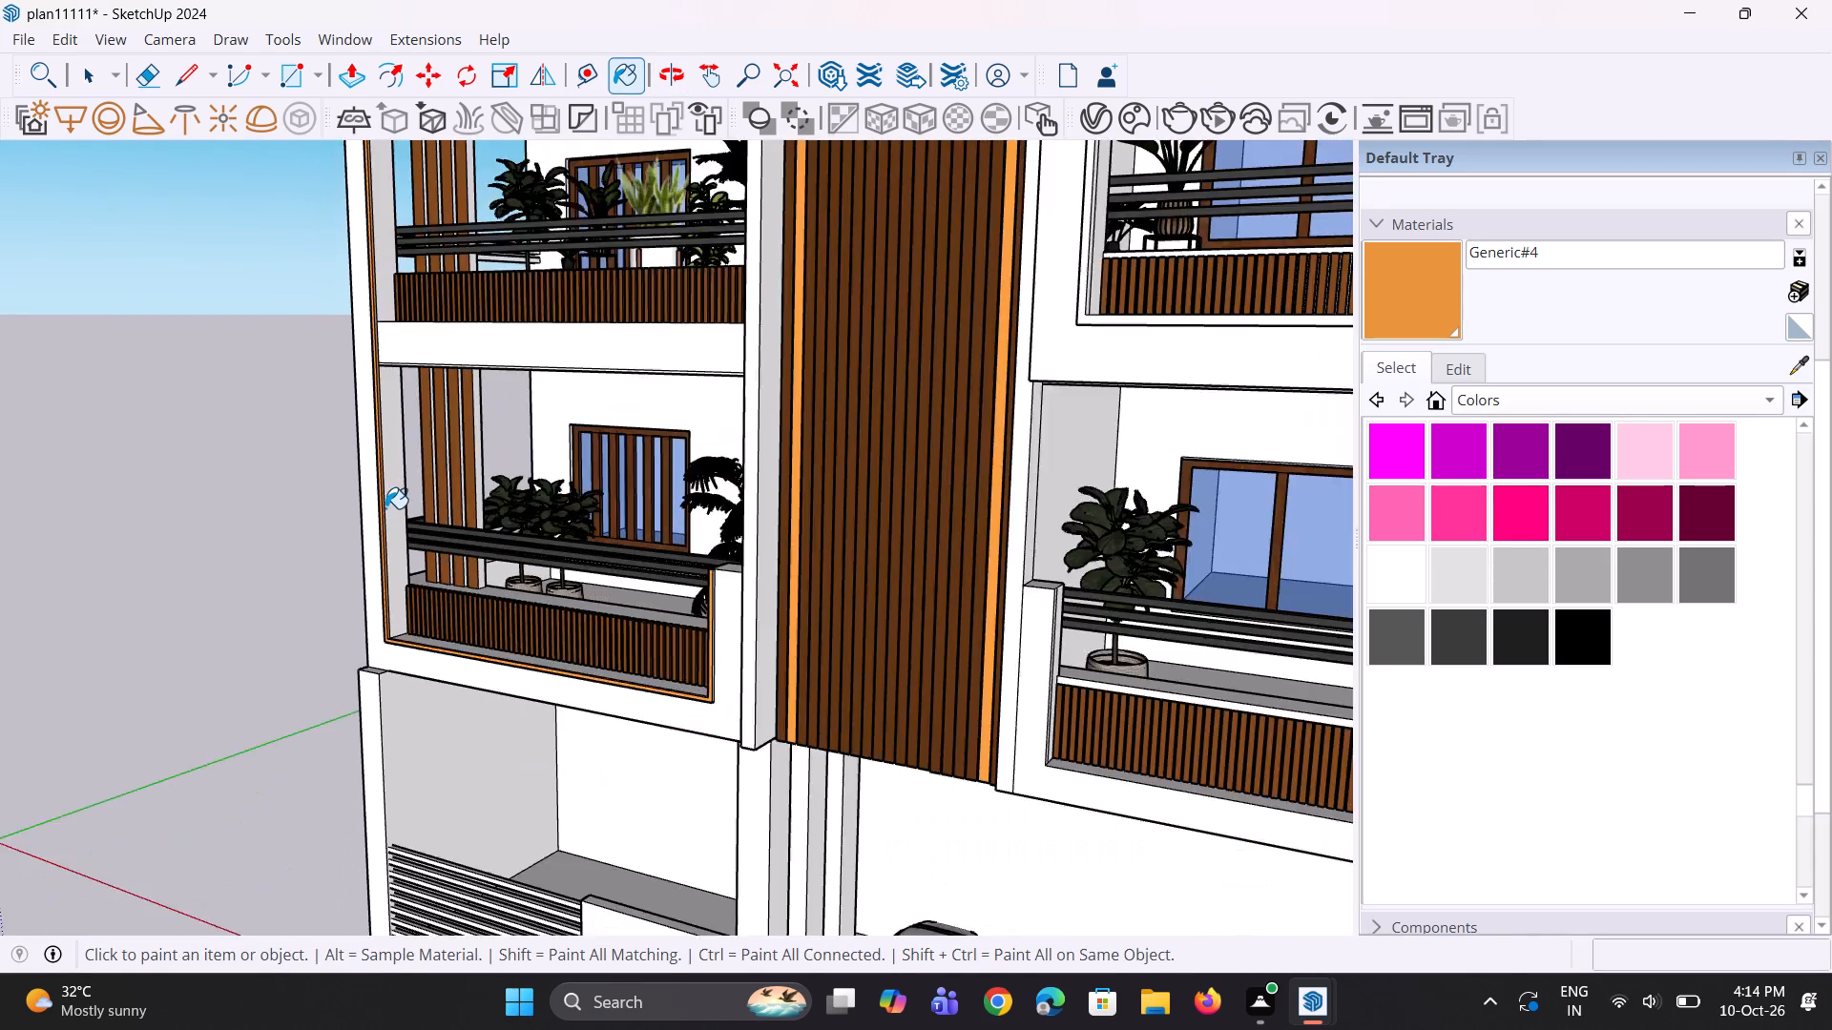
scroll(385, 508, "down", 5)
scroll(385, 508, "up", 1)
middle_click_drag(386, 508, 656, 574)
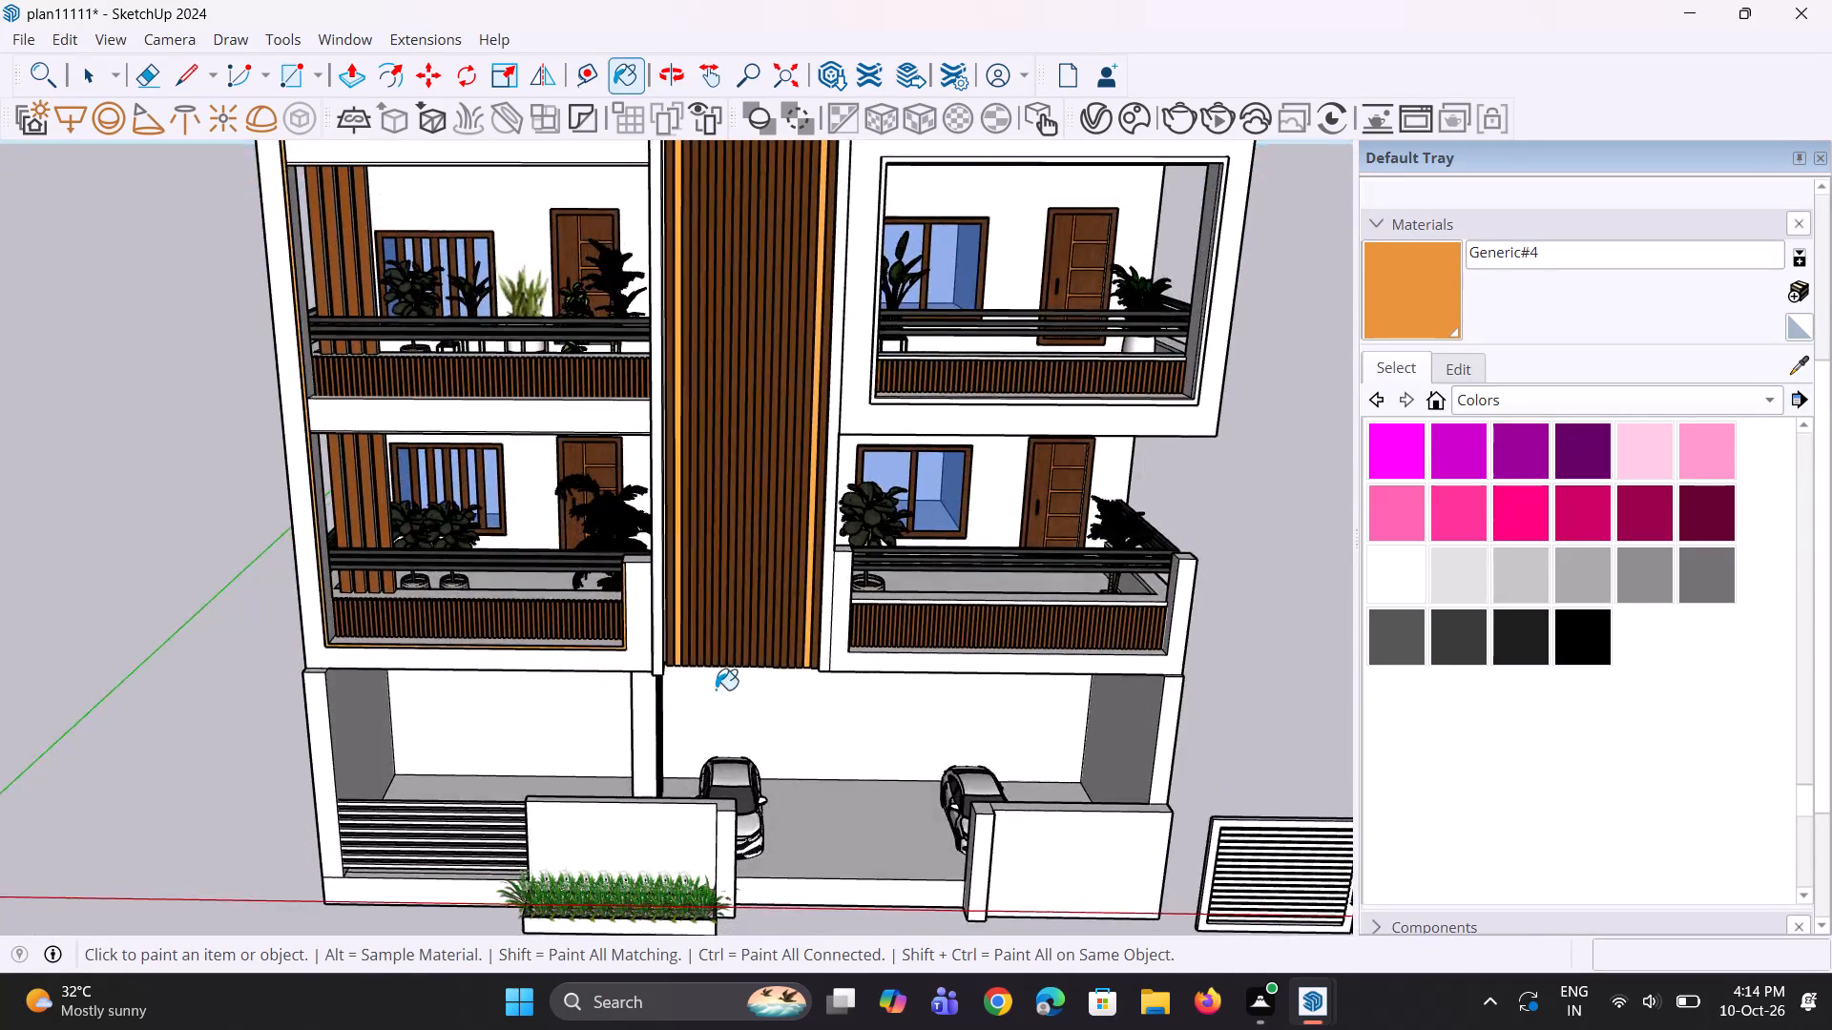
scroll(716, 690, "down", 4)
scroll(838, 336, "up", 13)
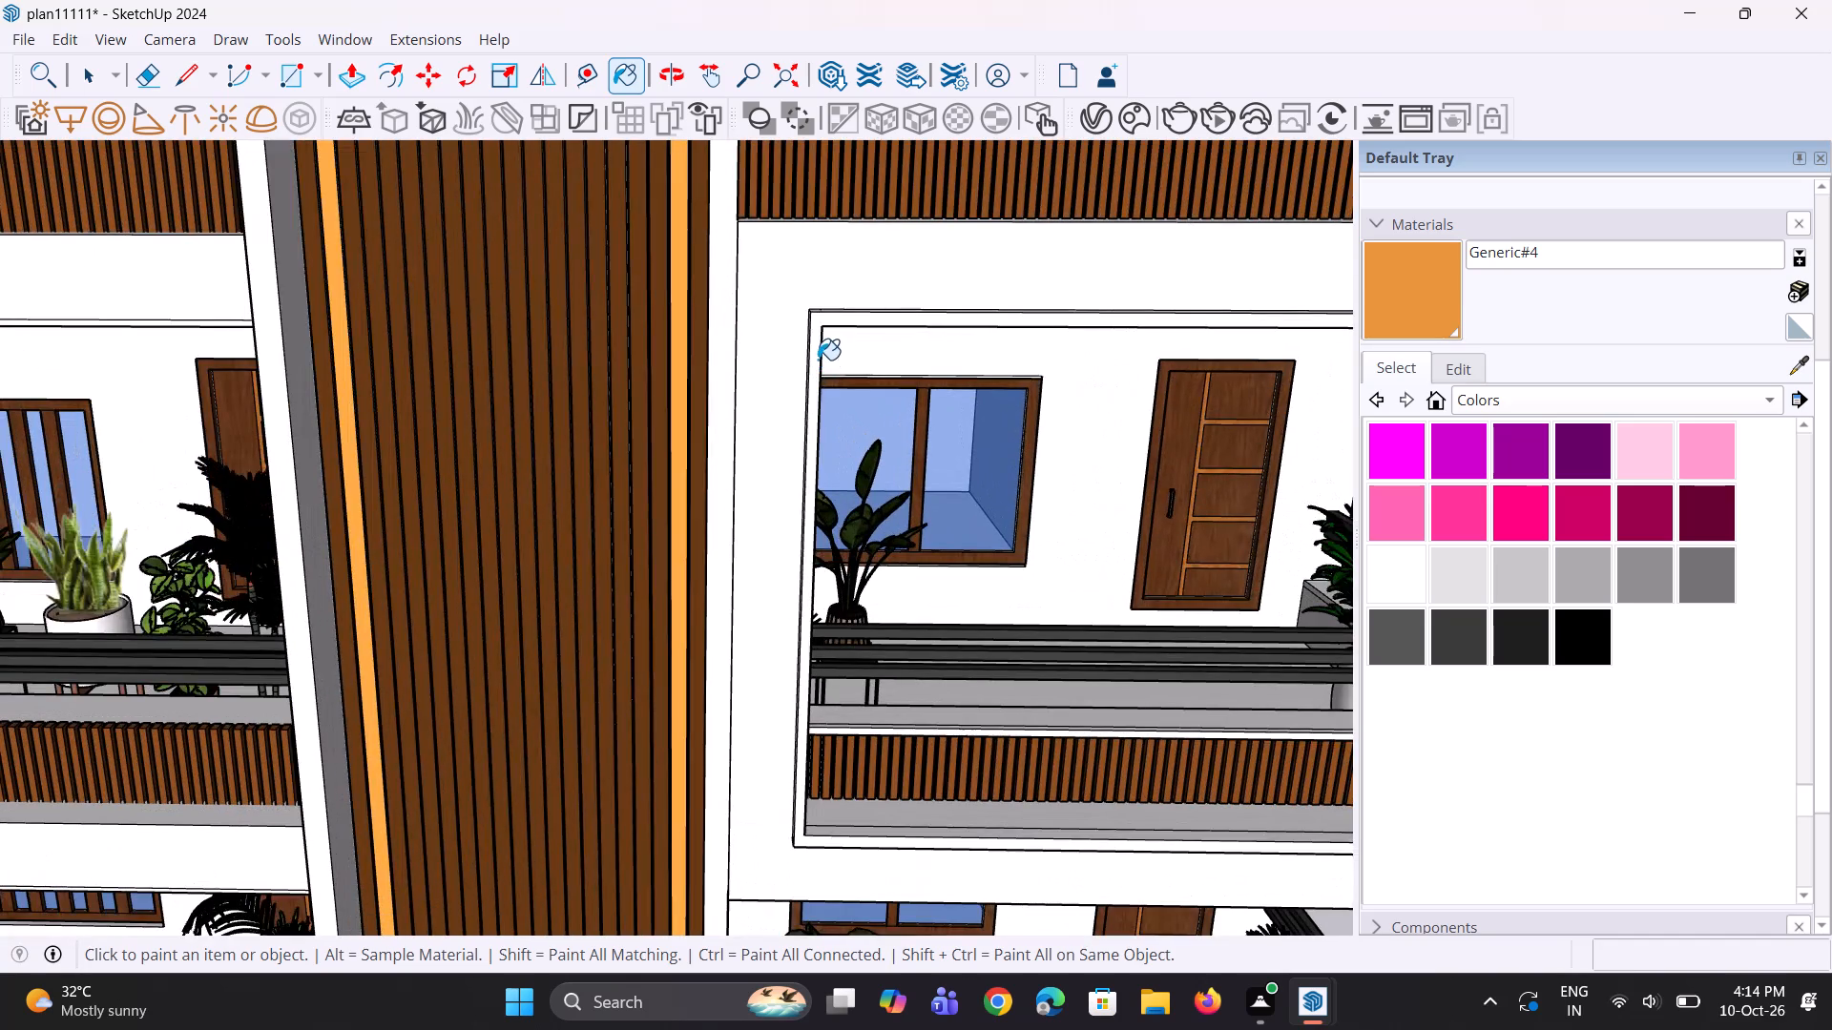
left_click(818, 360)
Paint the top edge and outer left edge of the right balcony's trim frame with orange Generic#4.
middle_click_drag(845, 333, 849, 377)
scroll(866, 326, "up", 5)
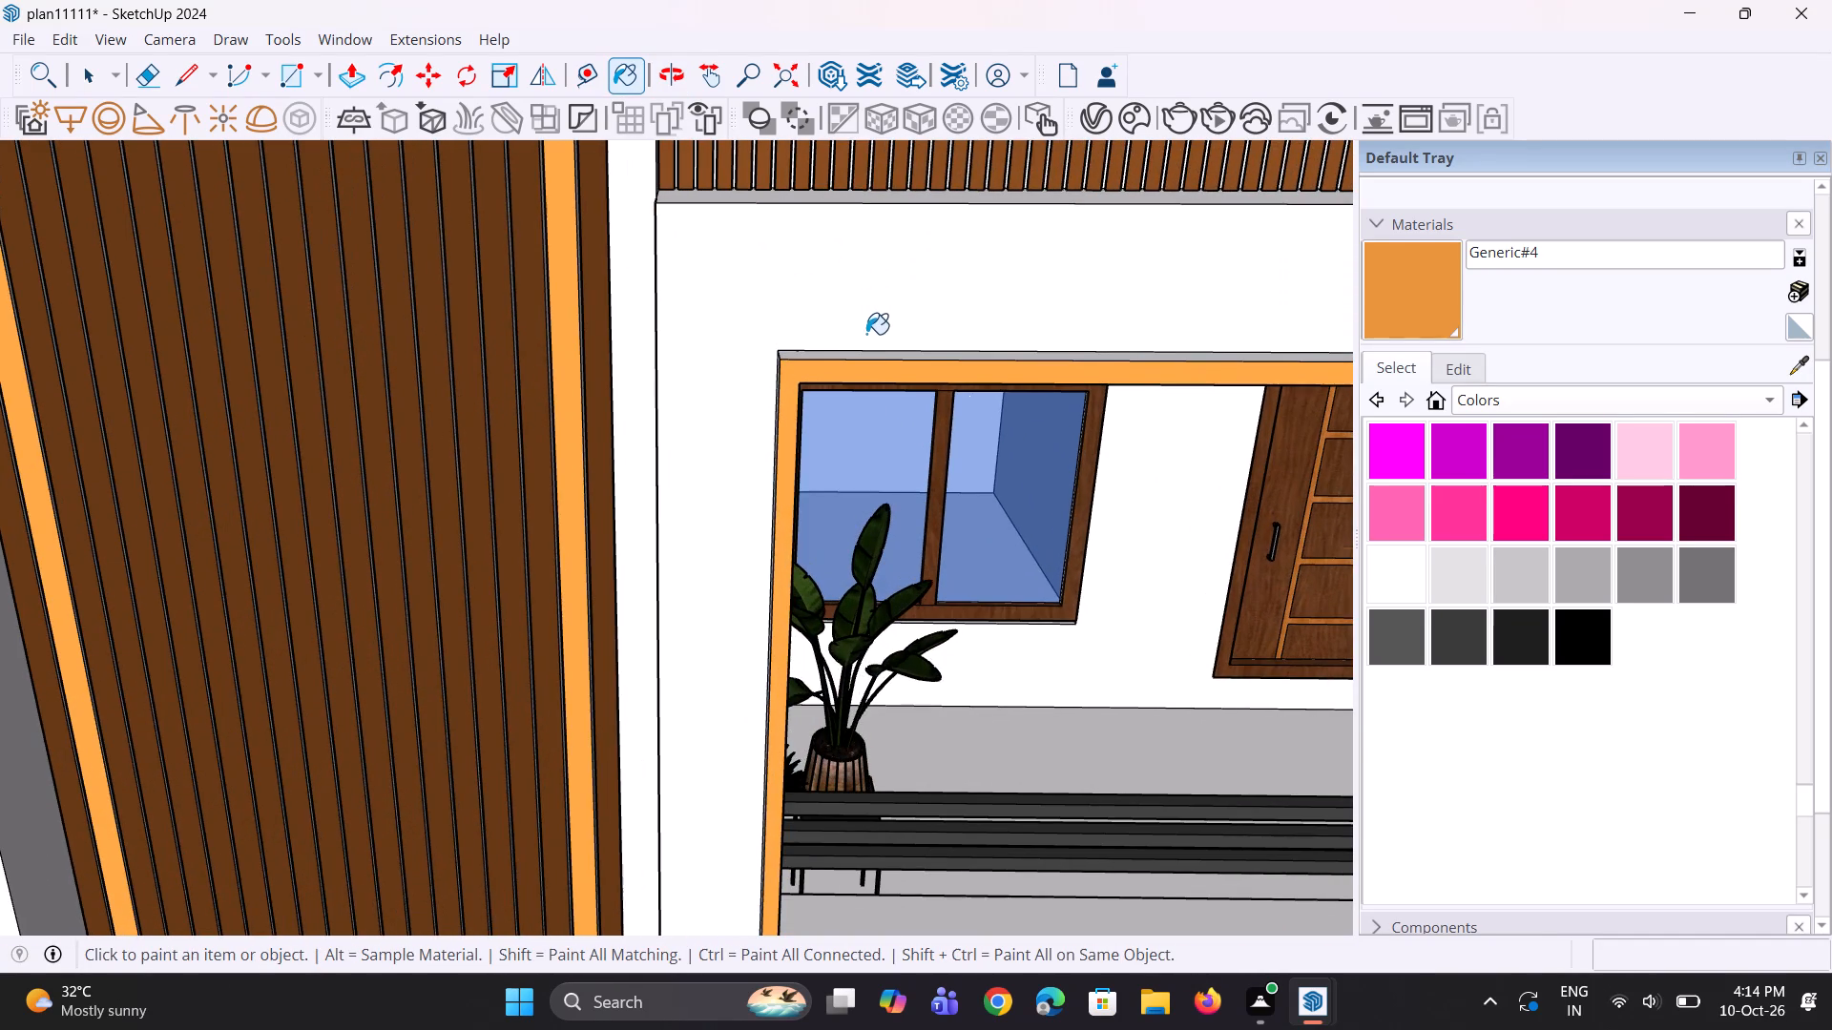
left_click(867, 350)
left_click(869, 355)
scroll(864, 359, "up", 1)
middle_click_drag(864, 361, 985, 362)
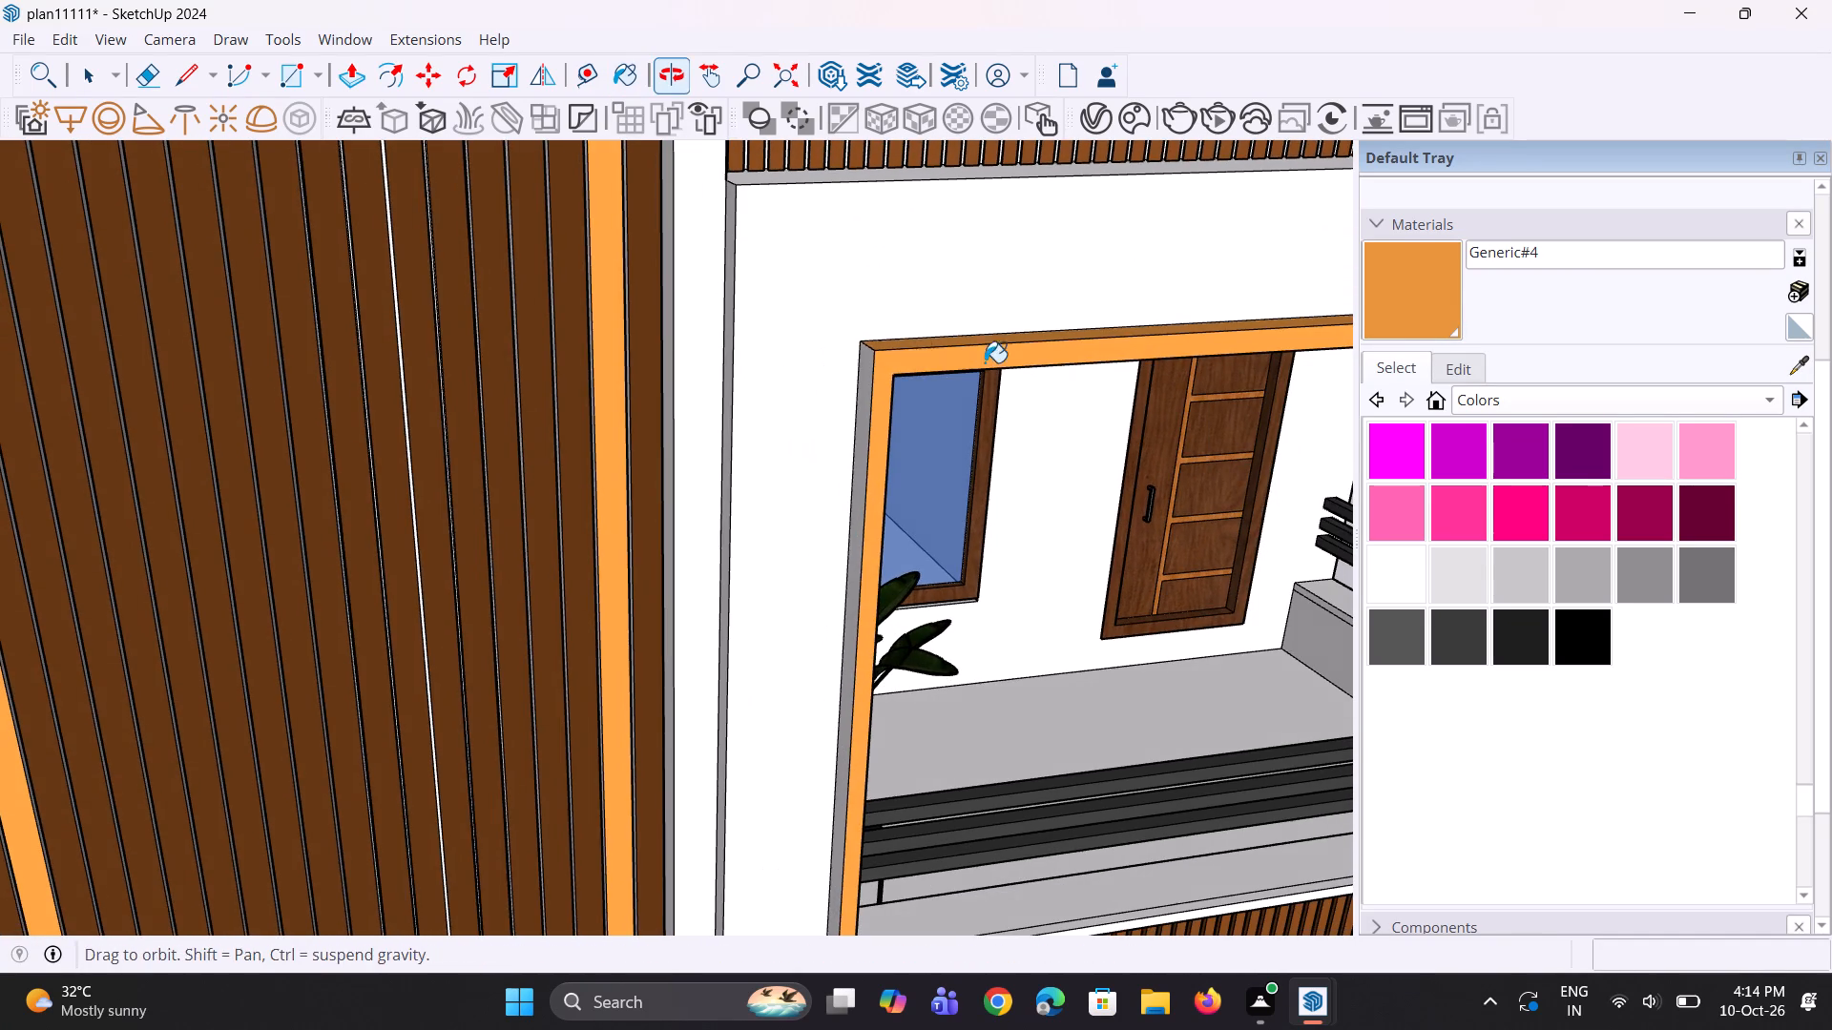
left_click(864, 374)
Paint the inner left, bottom and top faces of the right balcony's trim frame with orange Generic#4.
middle_click_drag(1108, 467, 828, 384)
scroll(631, 340, "down", 3)
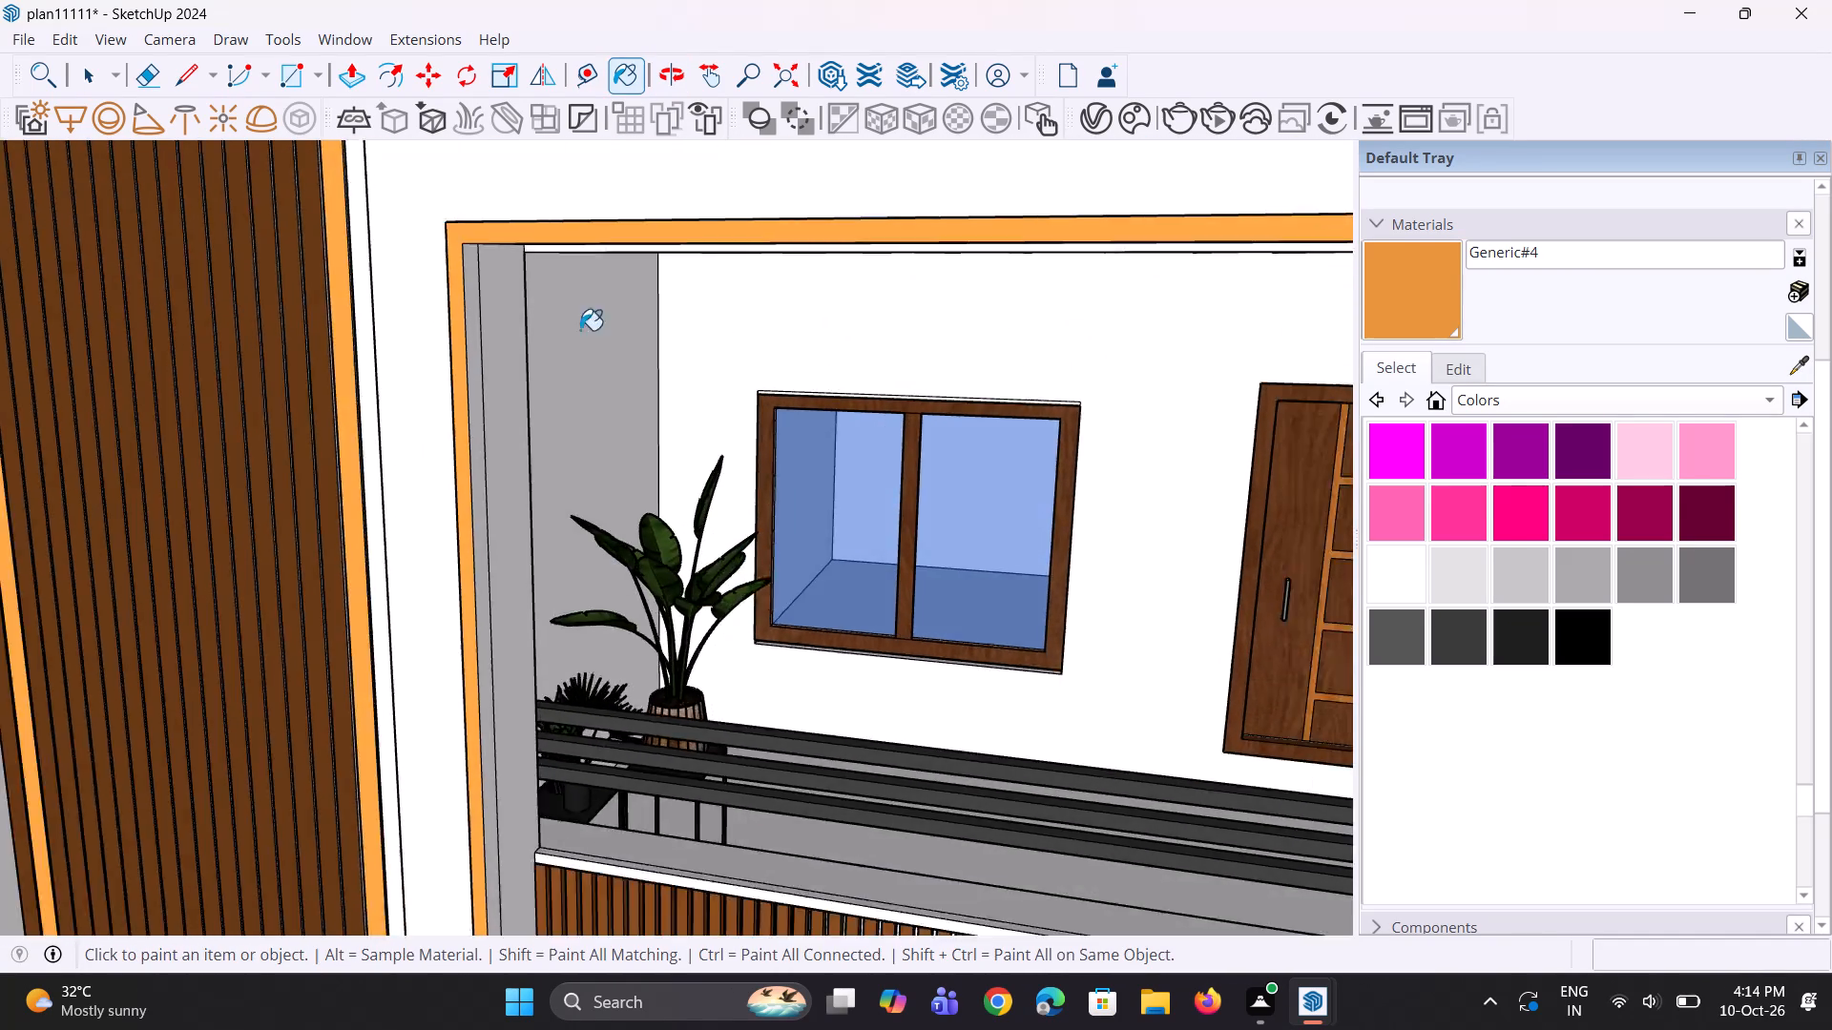
scroll(512, 333, "up", 2)
left_click(496, 350)
middle_click_drag(552, 285, 615, 163)
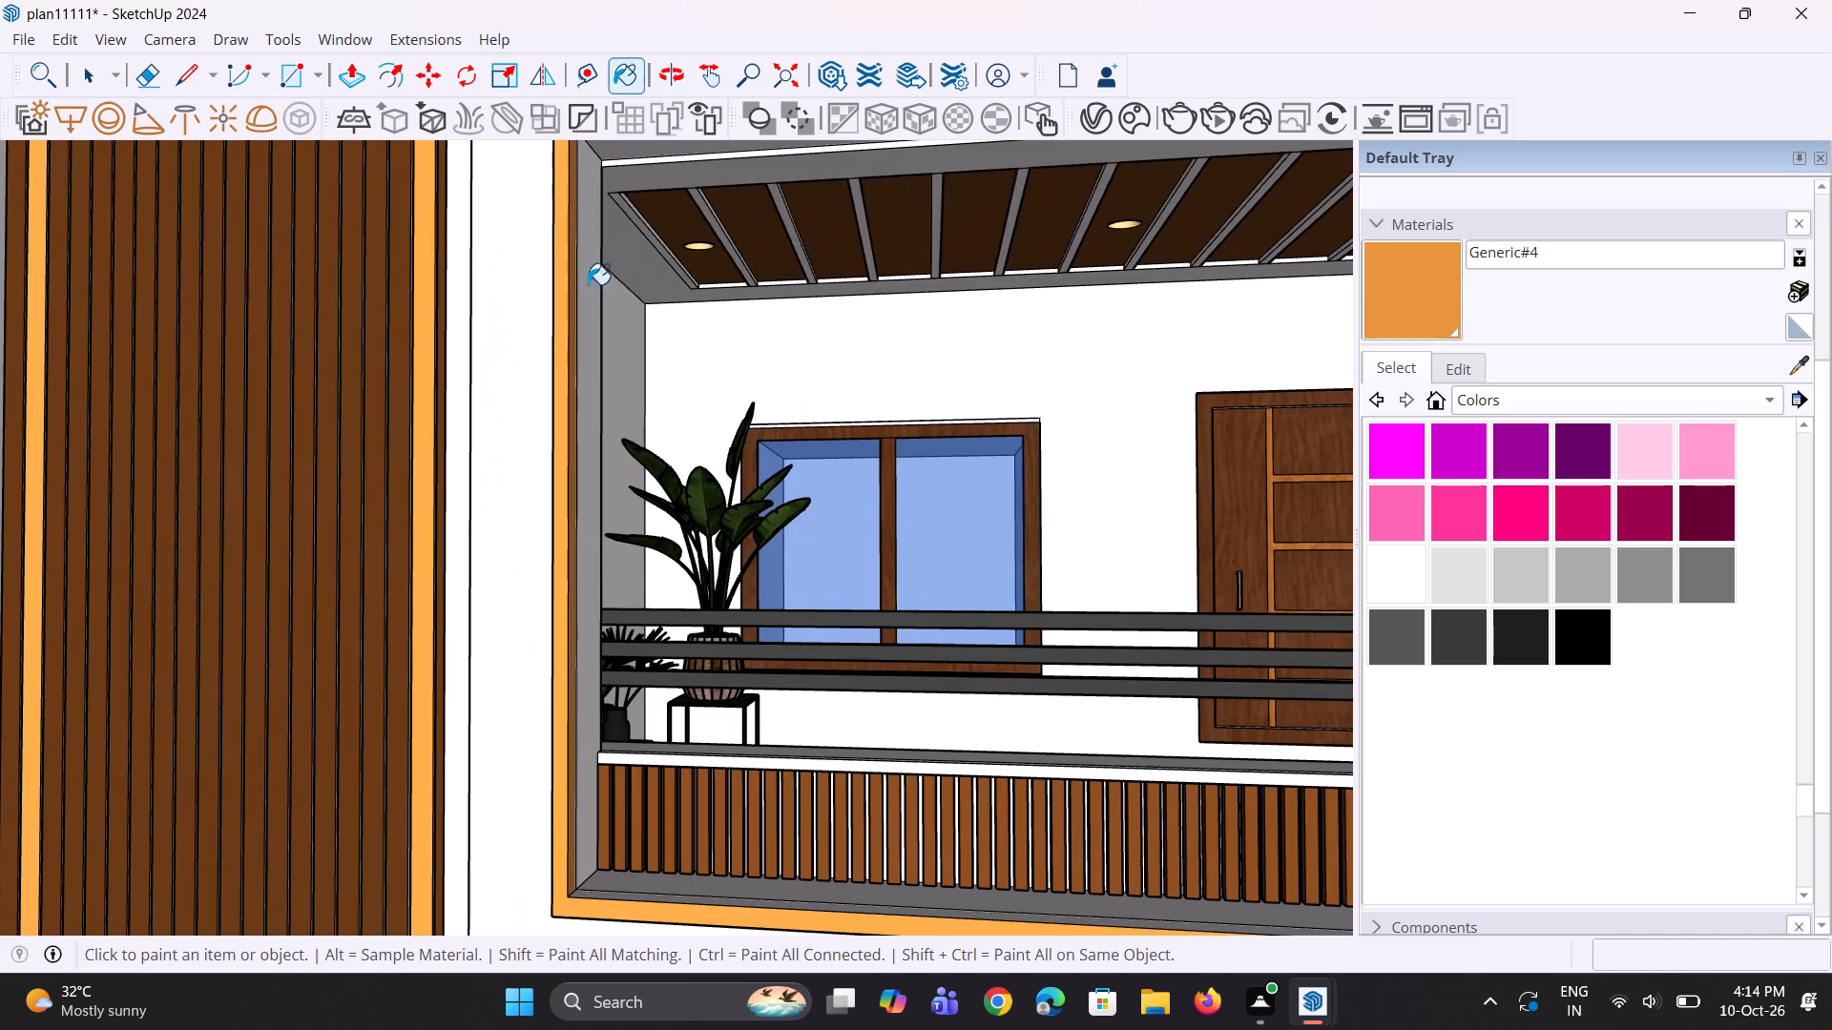
left_click(604, 894)
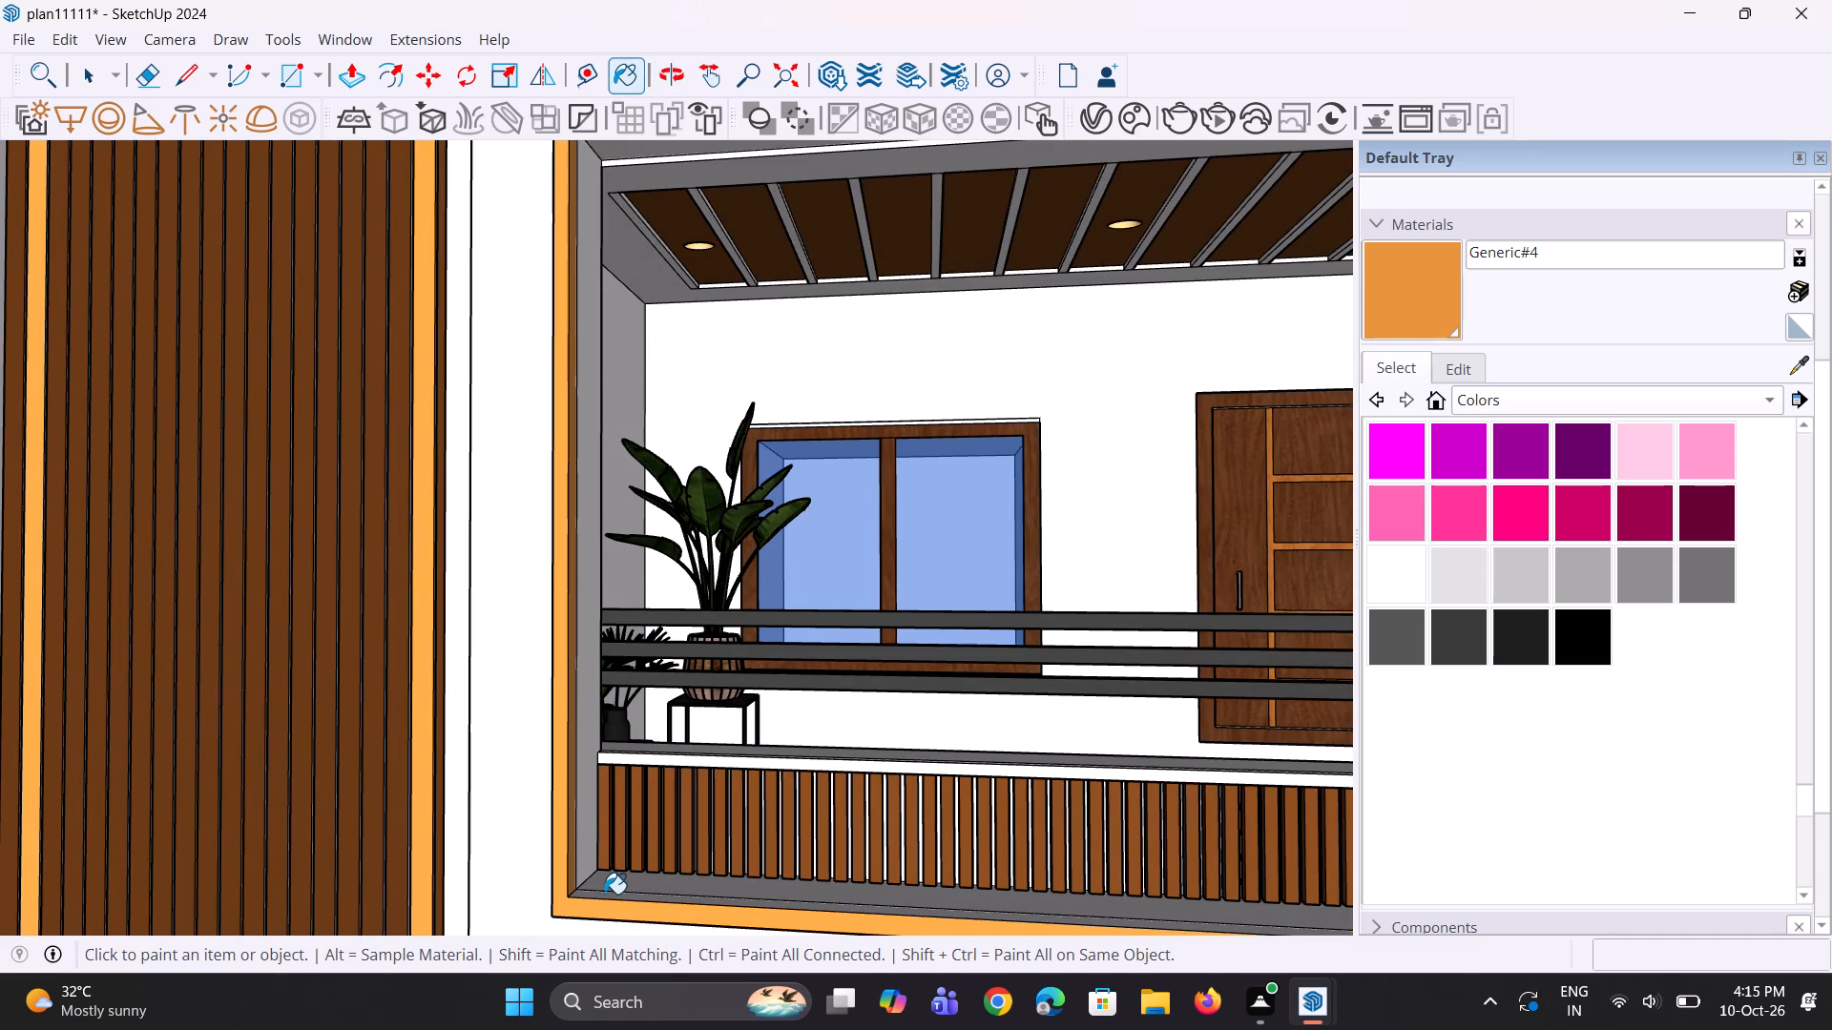
scroll(567, 875, "down", 5)
middle_click_drag(627, 753, 672, 659)
scroll(664, 295, "up", 4)
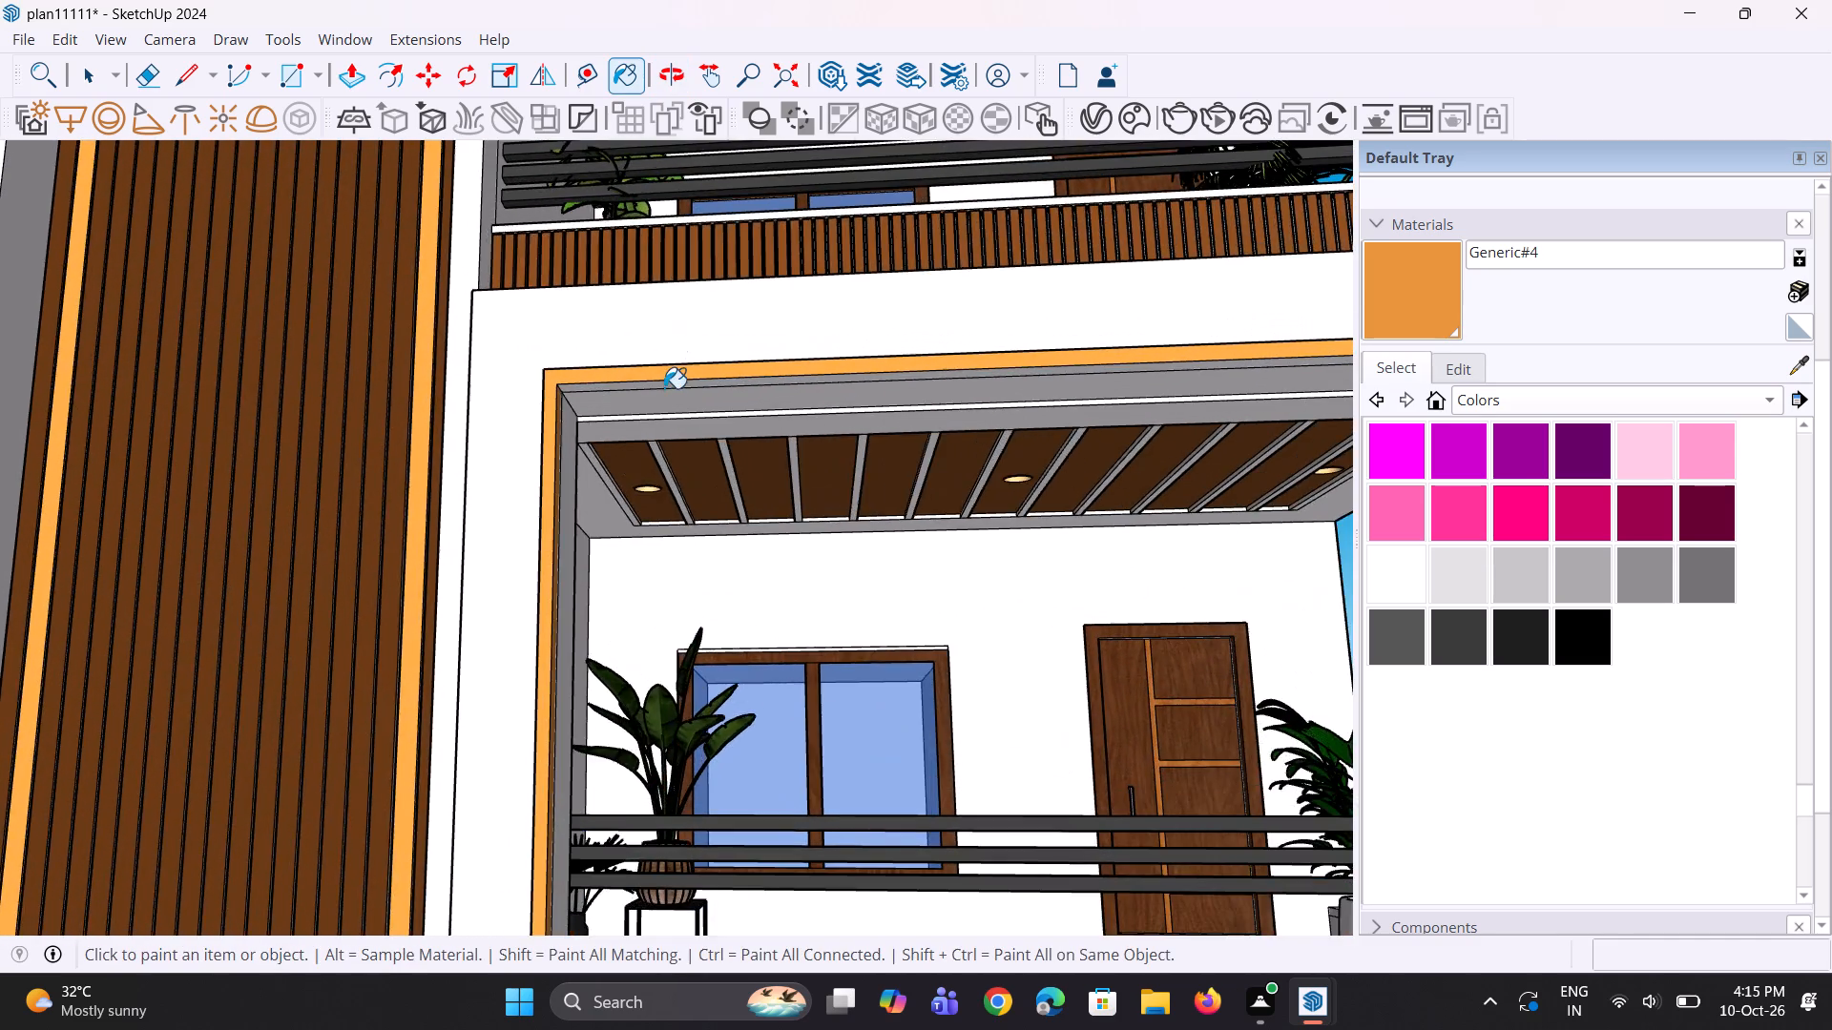
scroll(664, 388, "up", 6)
middle_click_drag(683, 381, 699, 339)
left_click(698, 337)
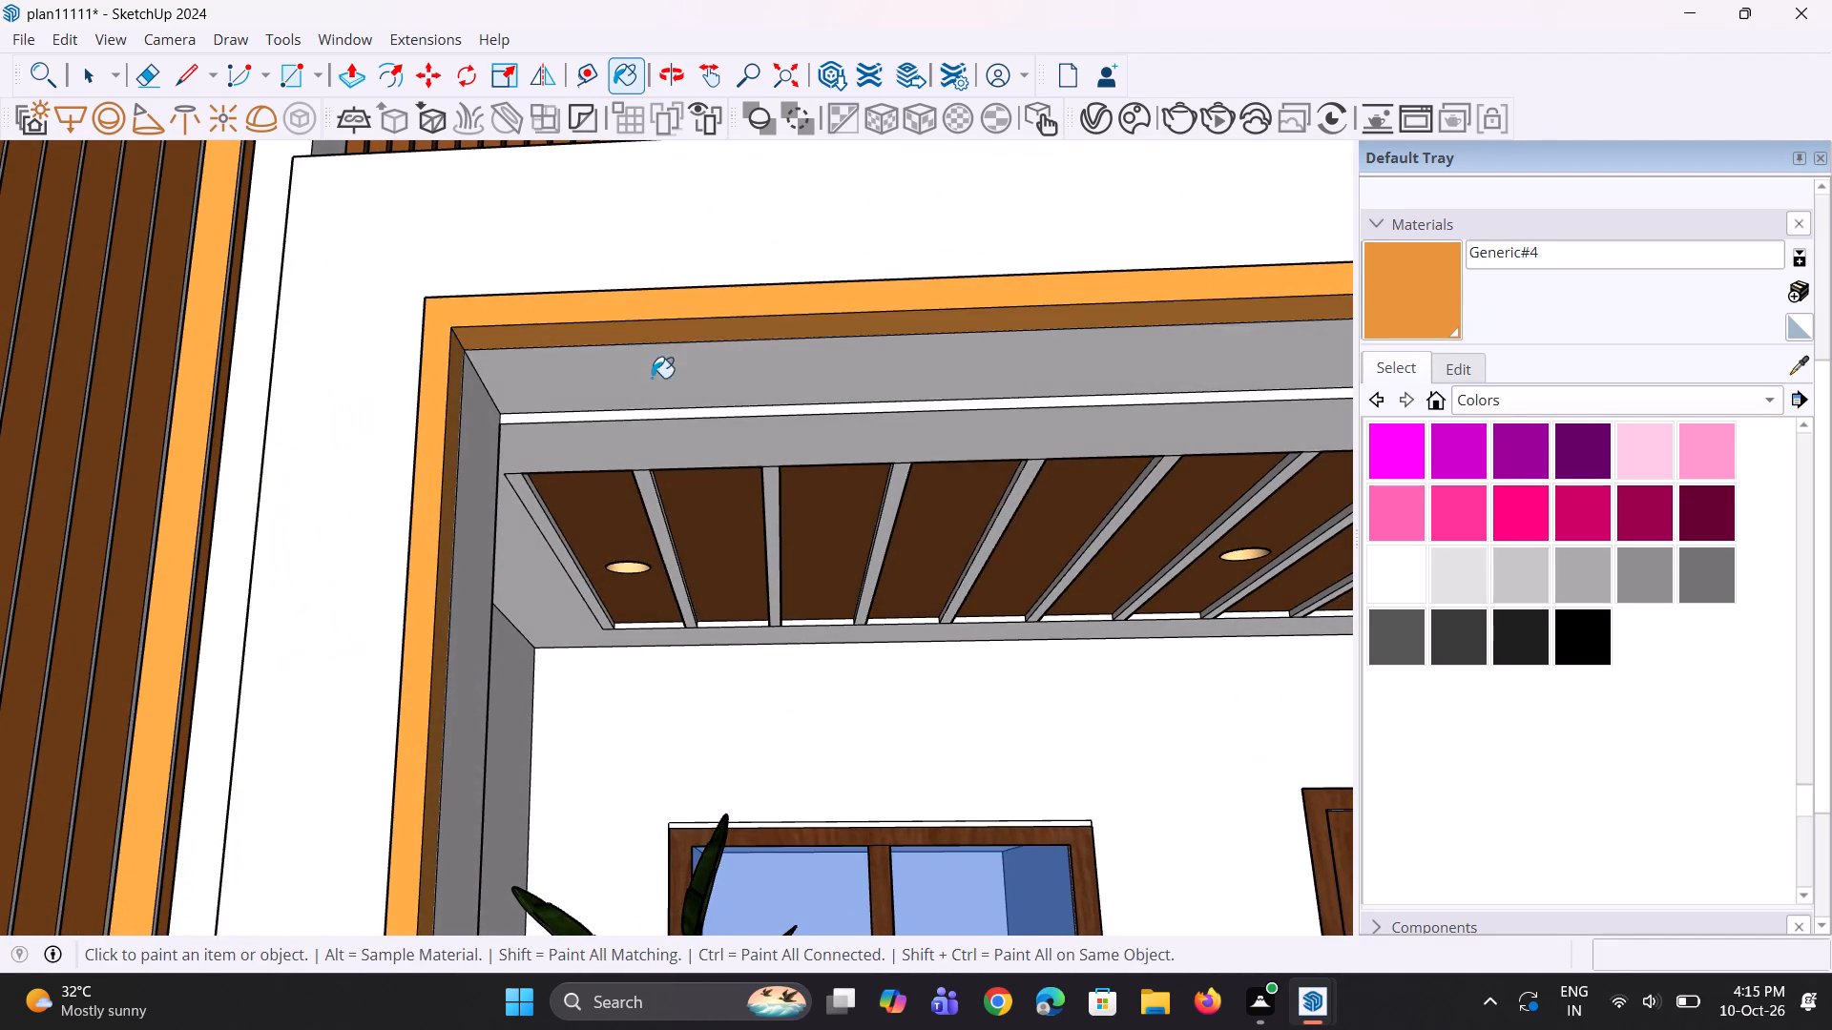
Paint the inner and outer right side faces of the right balcony's trim frame with orange Generic#4.
scroll(446, 484, "down", 10)
scroll(528, 492, "down", 2)
middle_click_drag(1180, 683, 1359, 731)
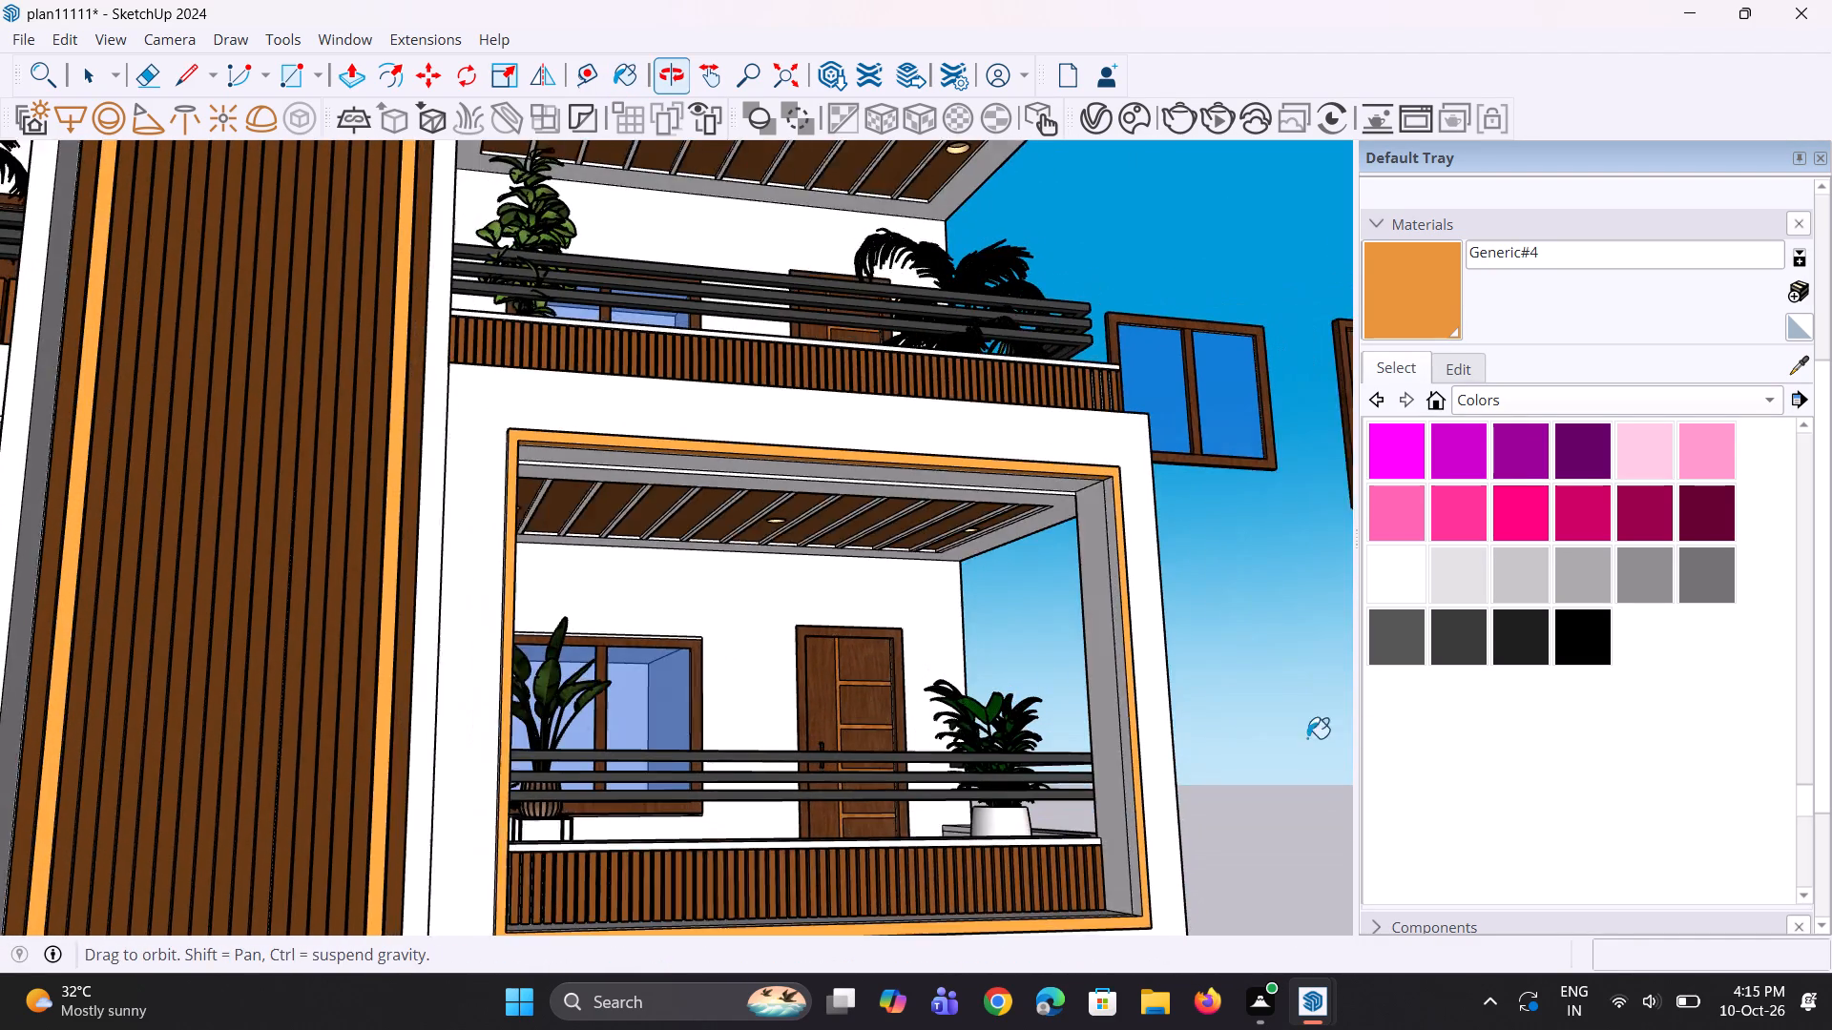
scroll(1153, 743, "up", 5)
left_click(1114, 720)
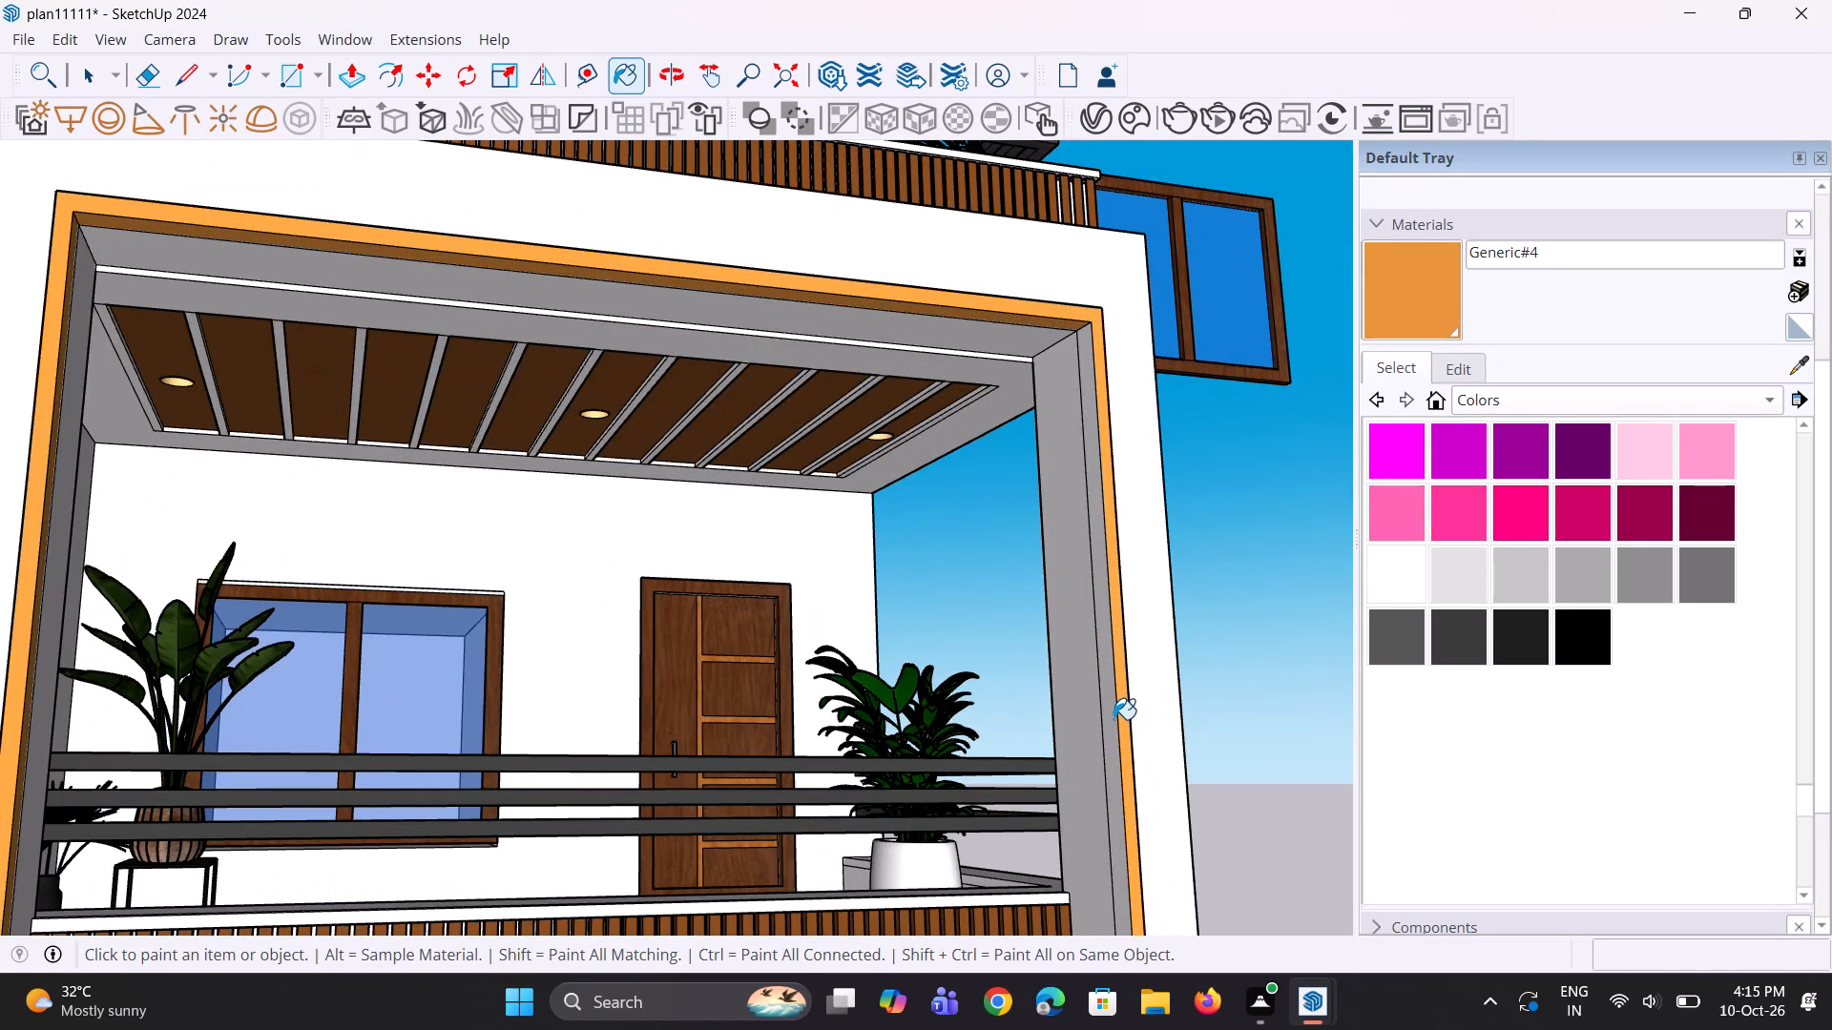
scroll(1131, 714, "up", 1)
middle_click_drag(1135, 715, 583, 737)
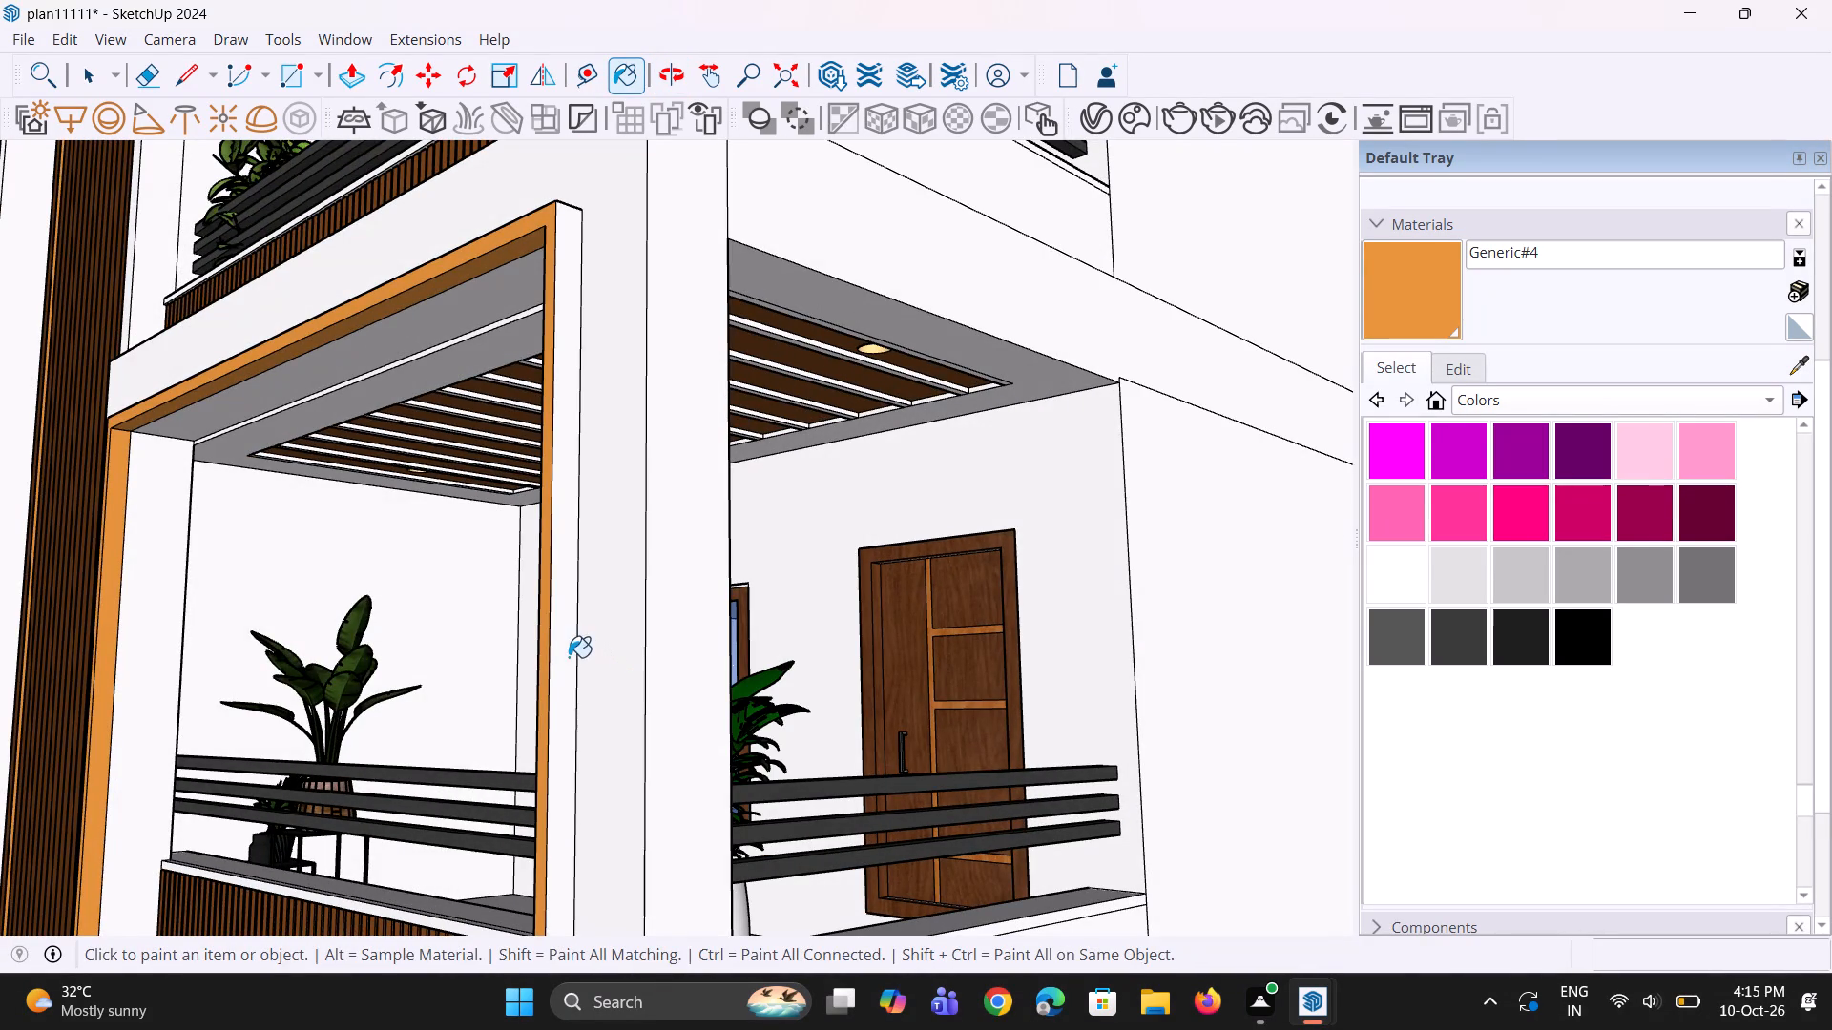
left_click(563, 651)
Paint the outer underside of the right balcony's trim frame with orange Generic#4 and inspect the frame from above.
scroll(603, 654, "down", 10)
scroll(439, 768, "down", 4)
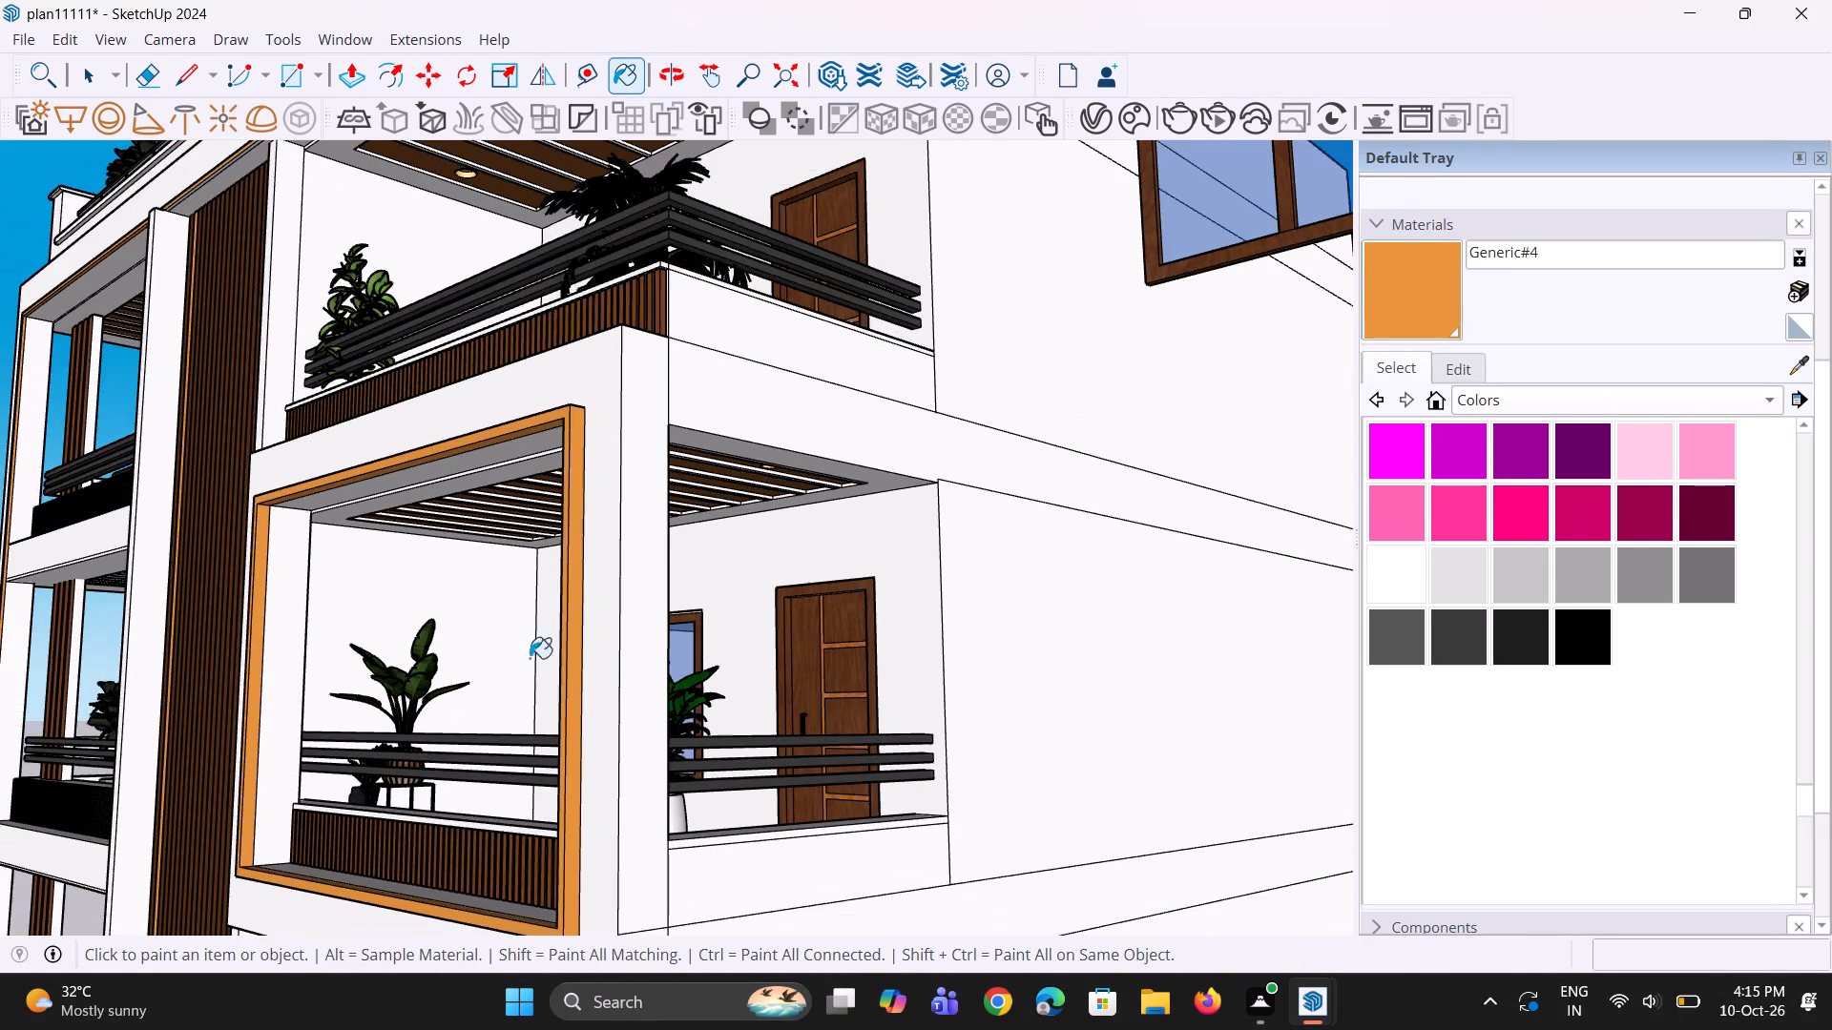
scroll(530, 658, "down", 2)
middle_click_drag(415, 861, 729, 619)
scroll(845, 566, "up", 5)
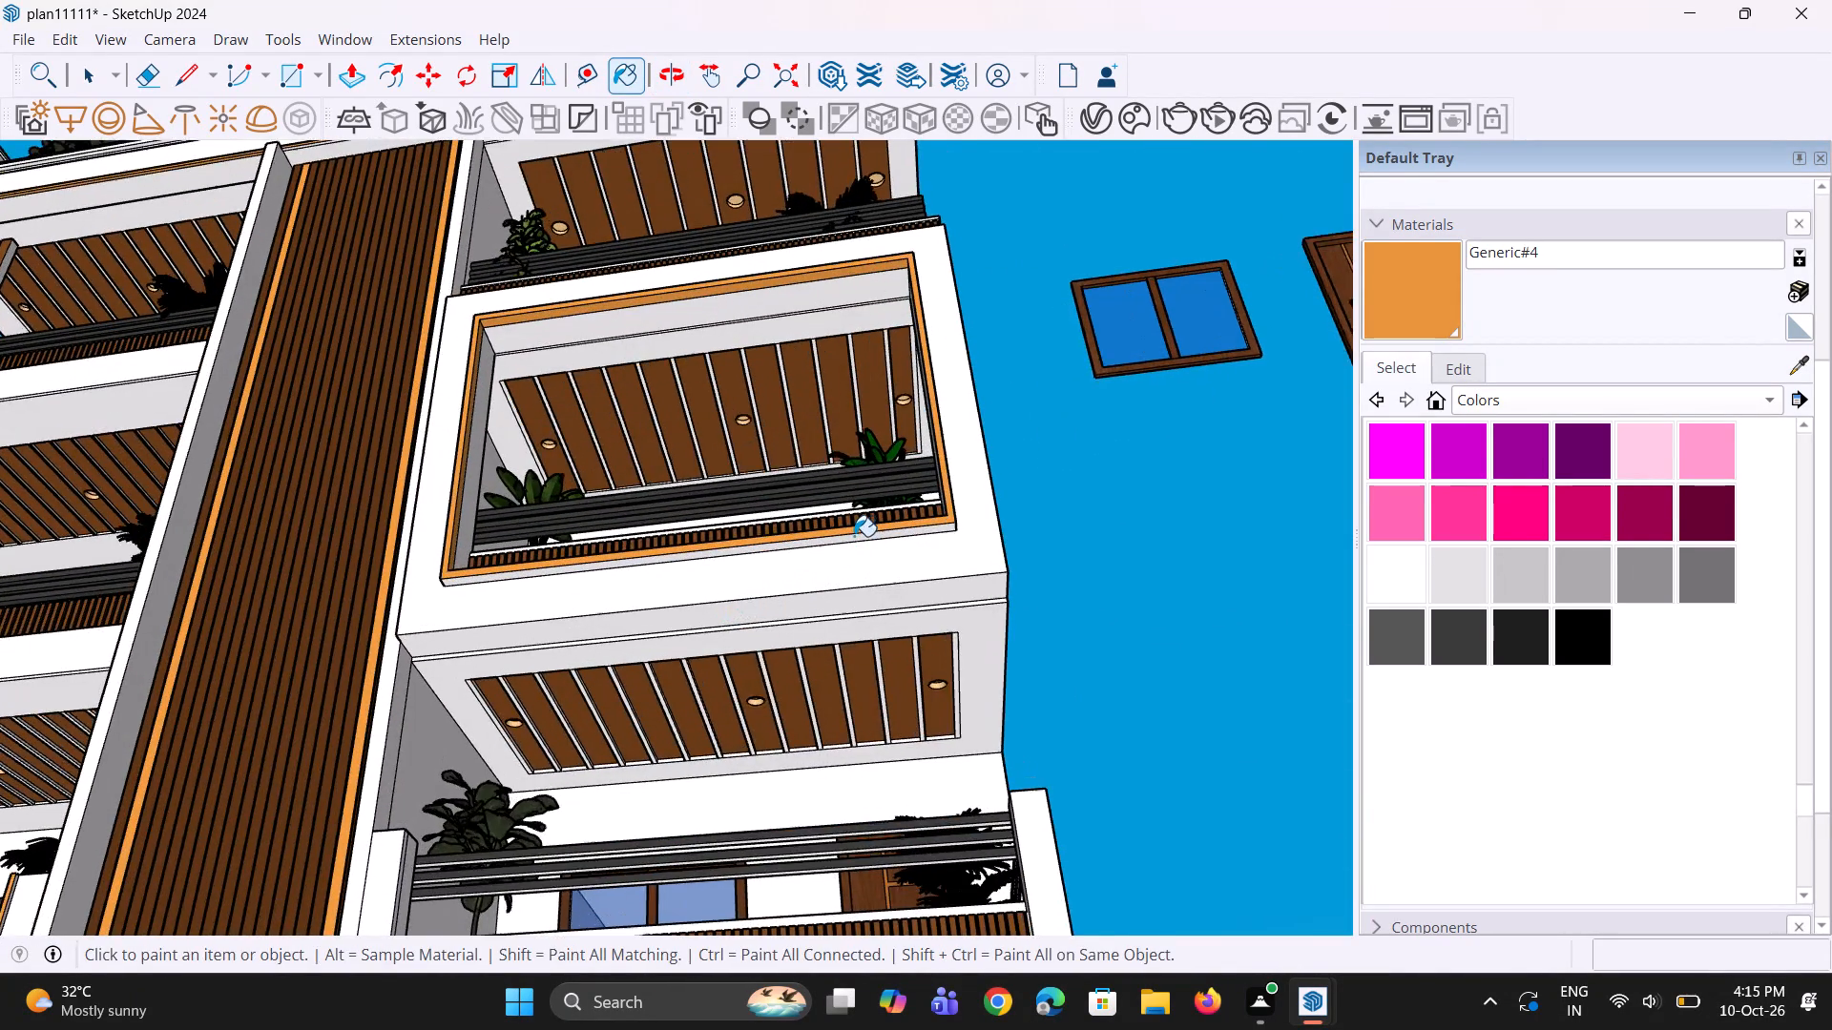
scroll(854, 536, "up", 5)
left_click(869, 538)
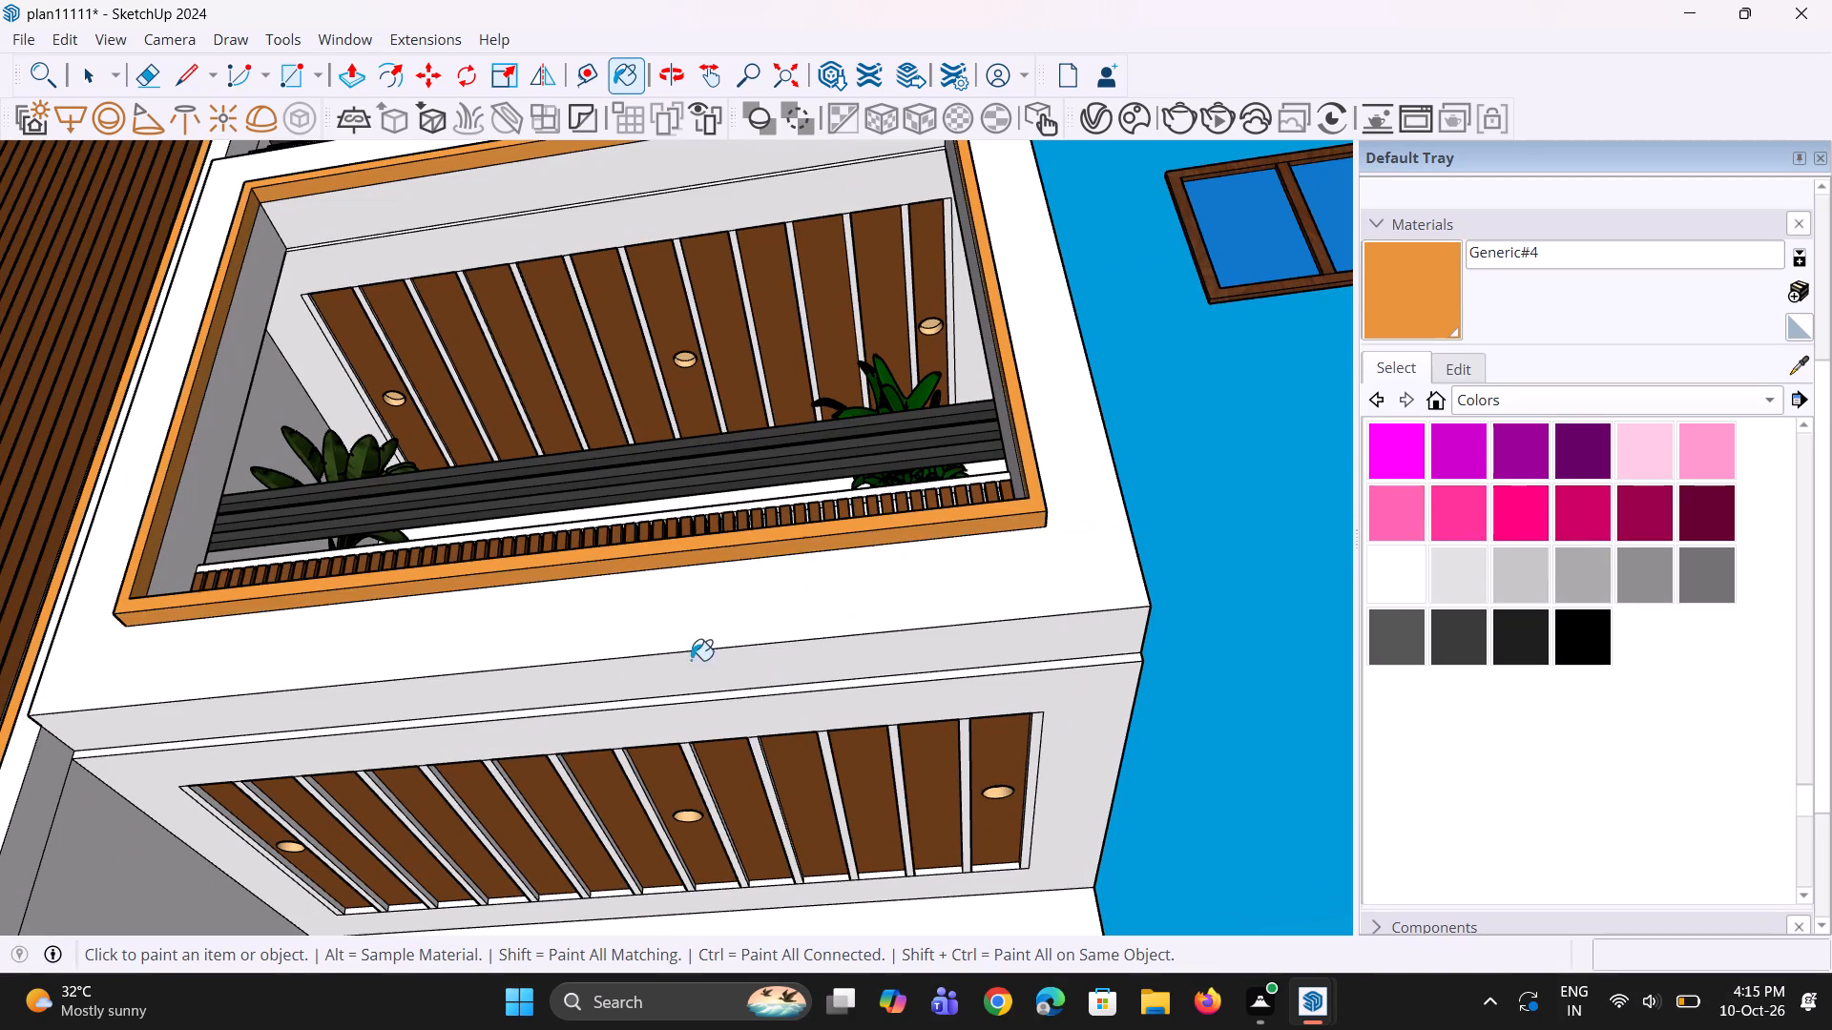
scroll(354, 690, "down", 3)
middle_click_drag(327, 479, 646, 871)
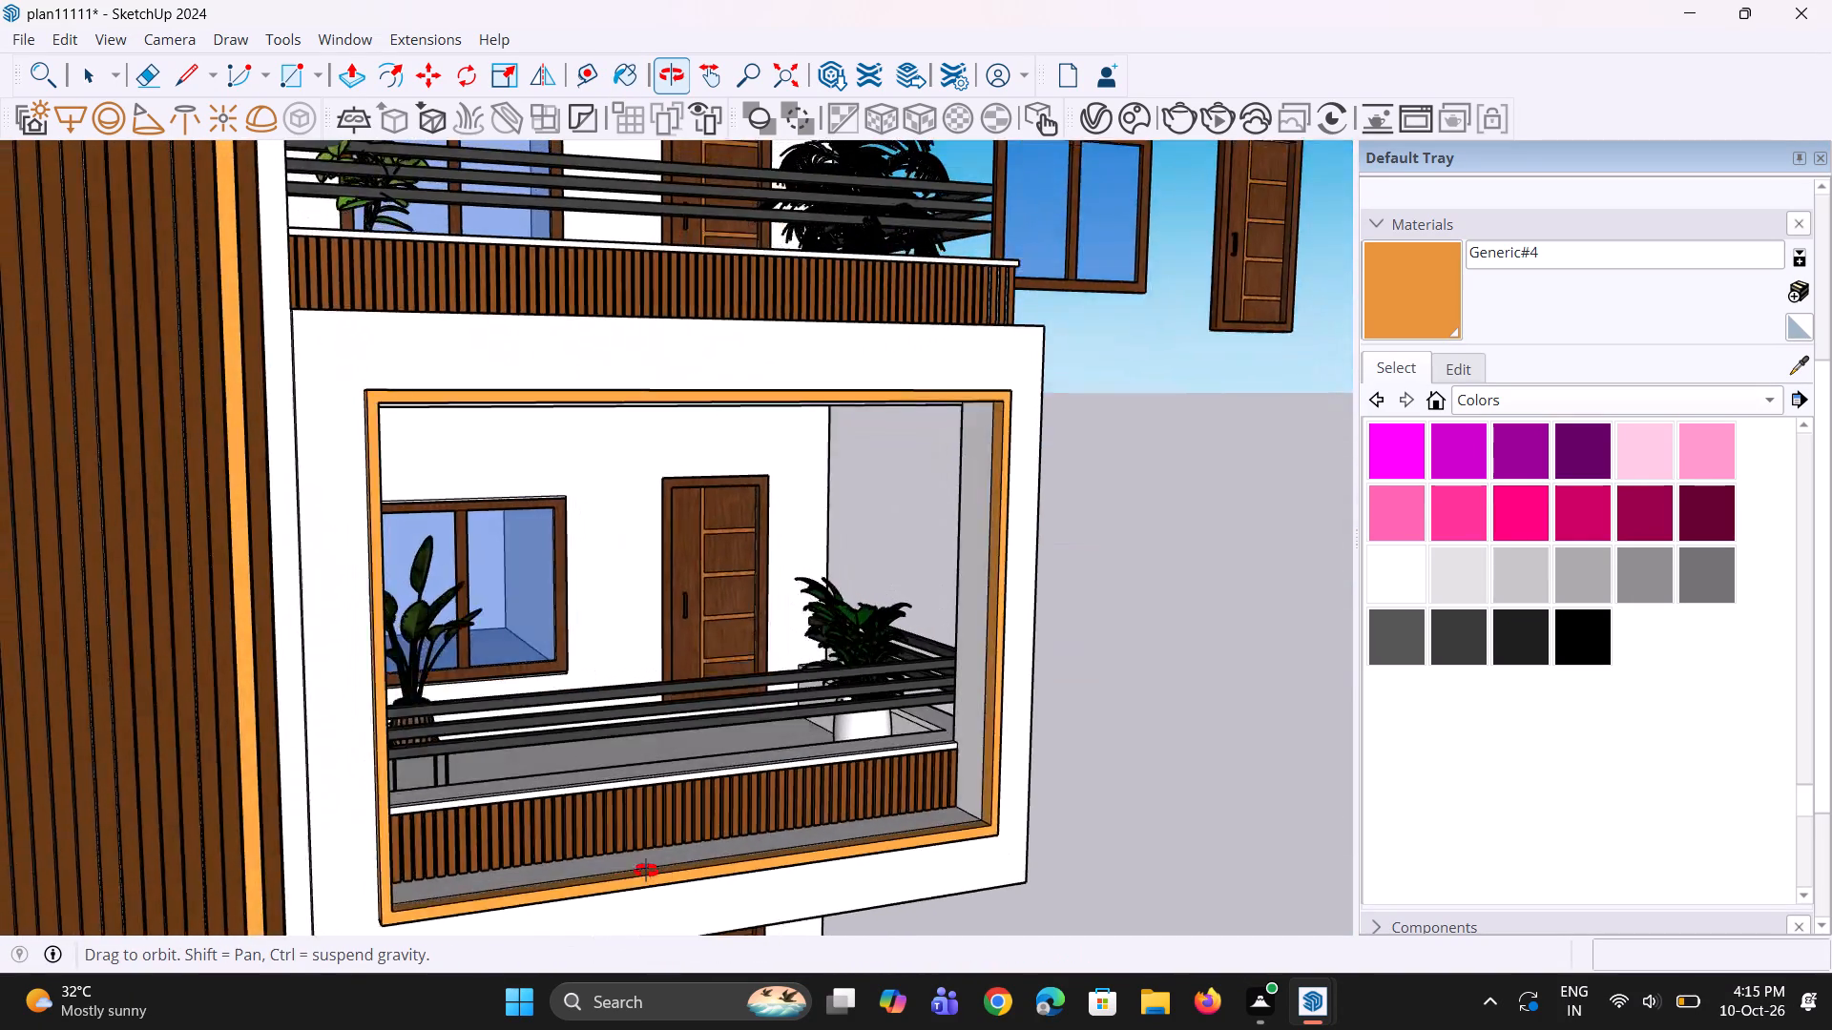
middle_click_drag(646, 871, 531, 934)
middle_click_drag(553, 521, 490, 658)
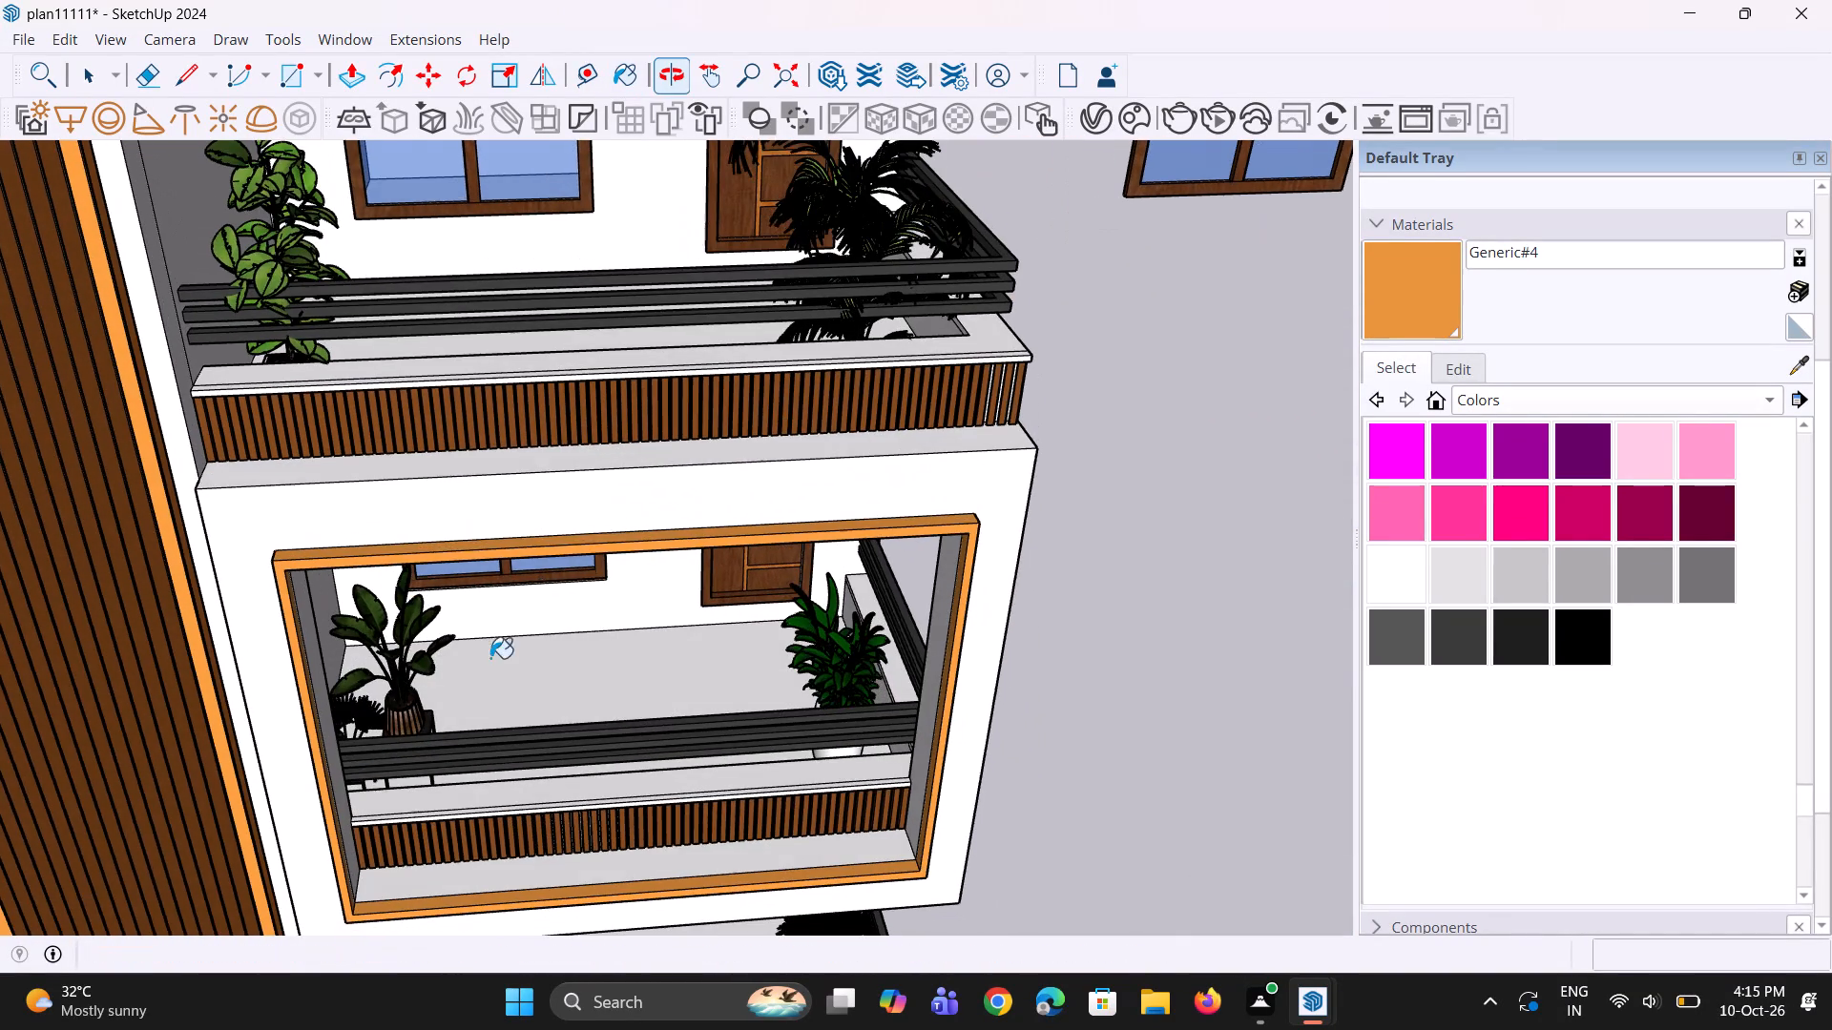
Inspect the facade and the framed right balcony from the front and from below.
scroll(621, 564, "down", 5)
middle_click_drag(843, 855, 769, 647)
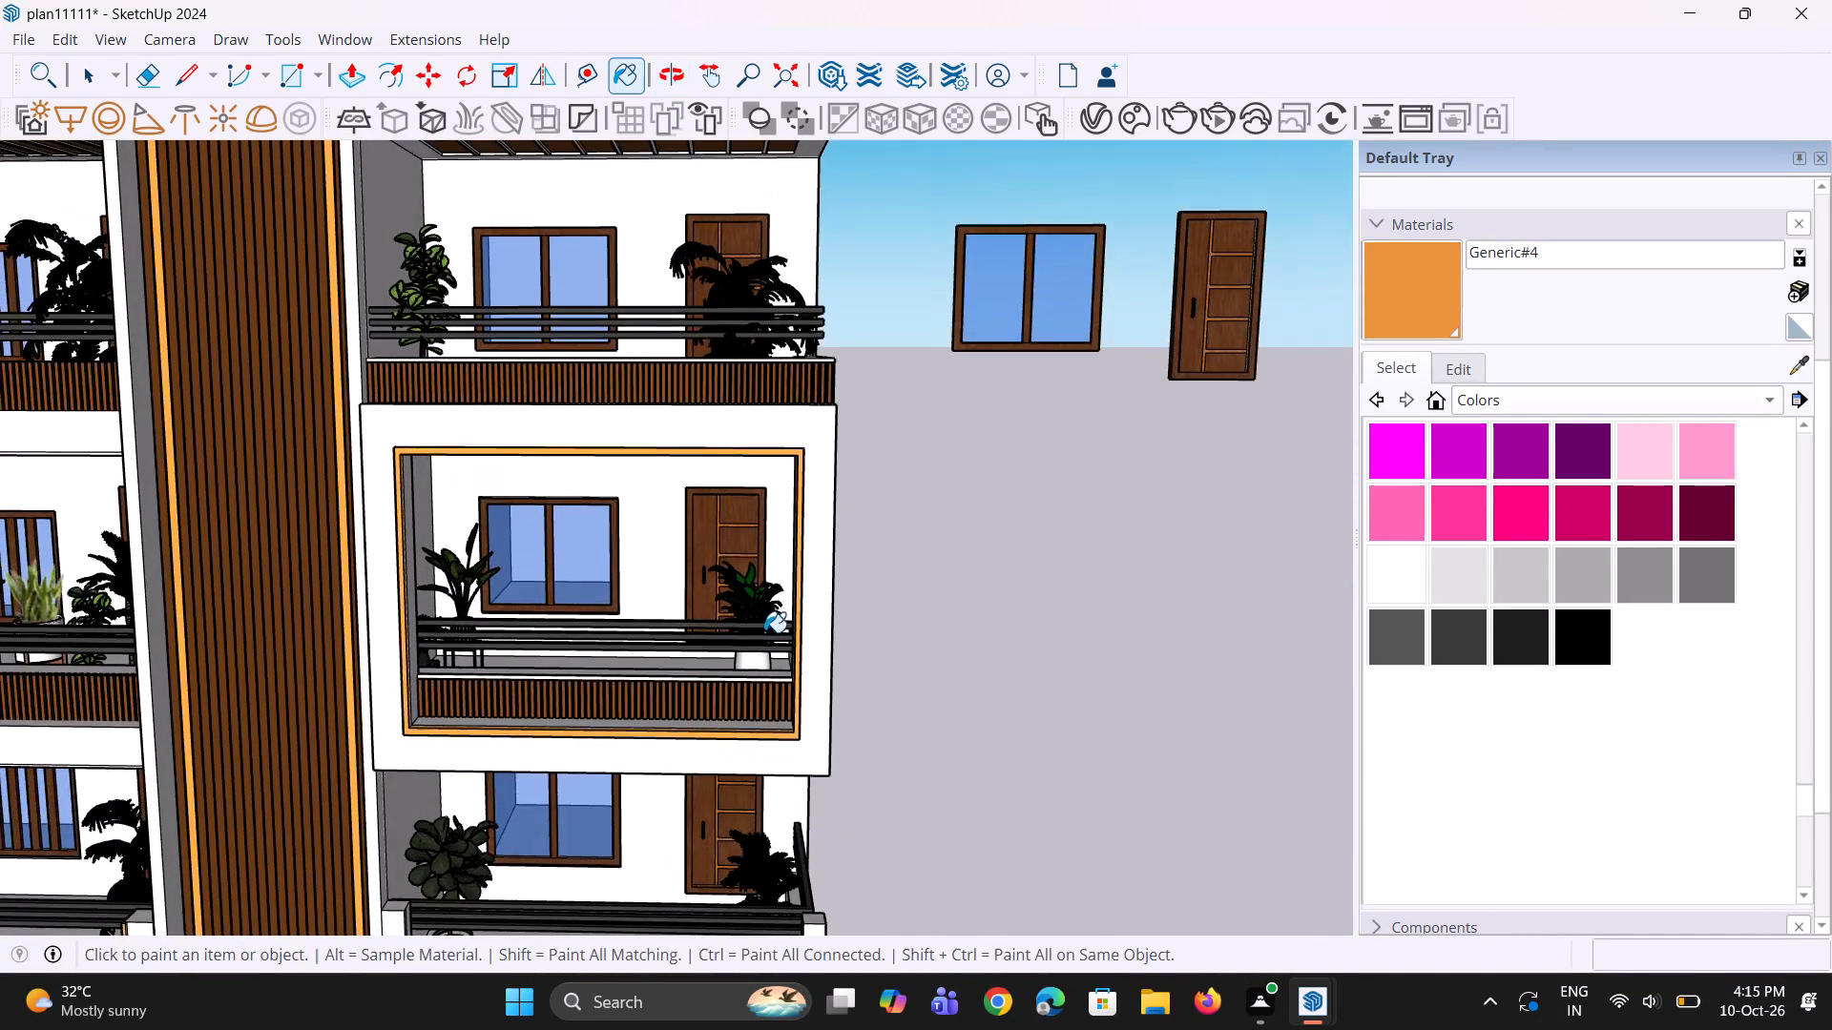
scroll(764, 632, "down", 7)
middle_click_drag(738, 668, 724, 608)
scroll(725, 735, "up", 2)
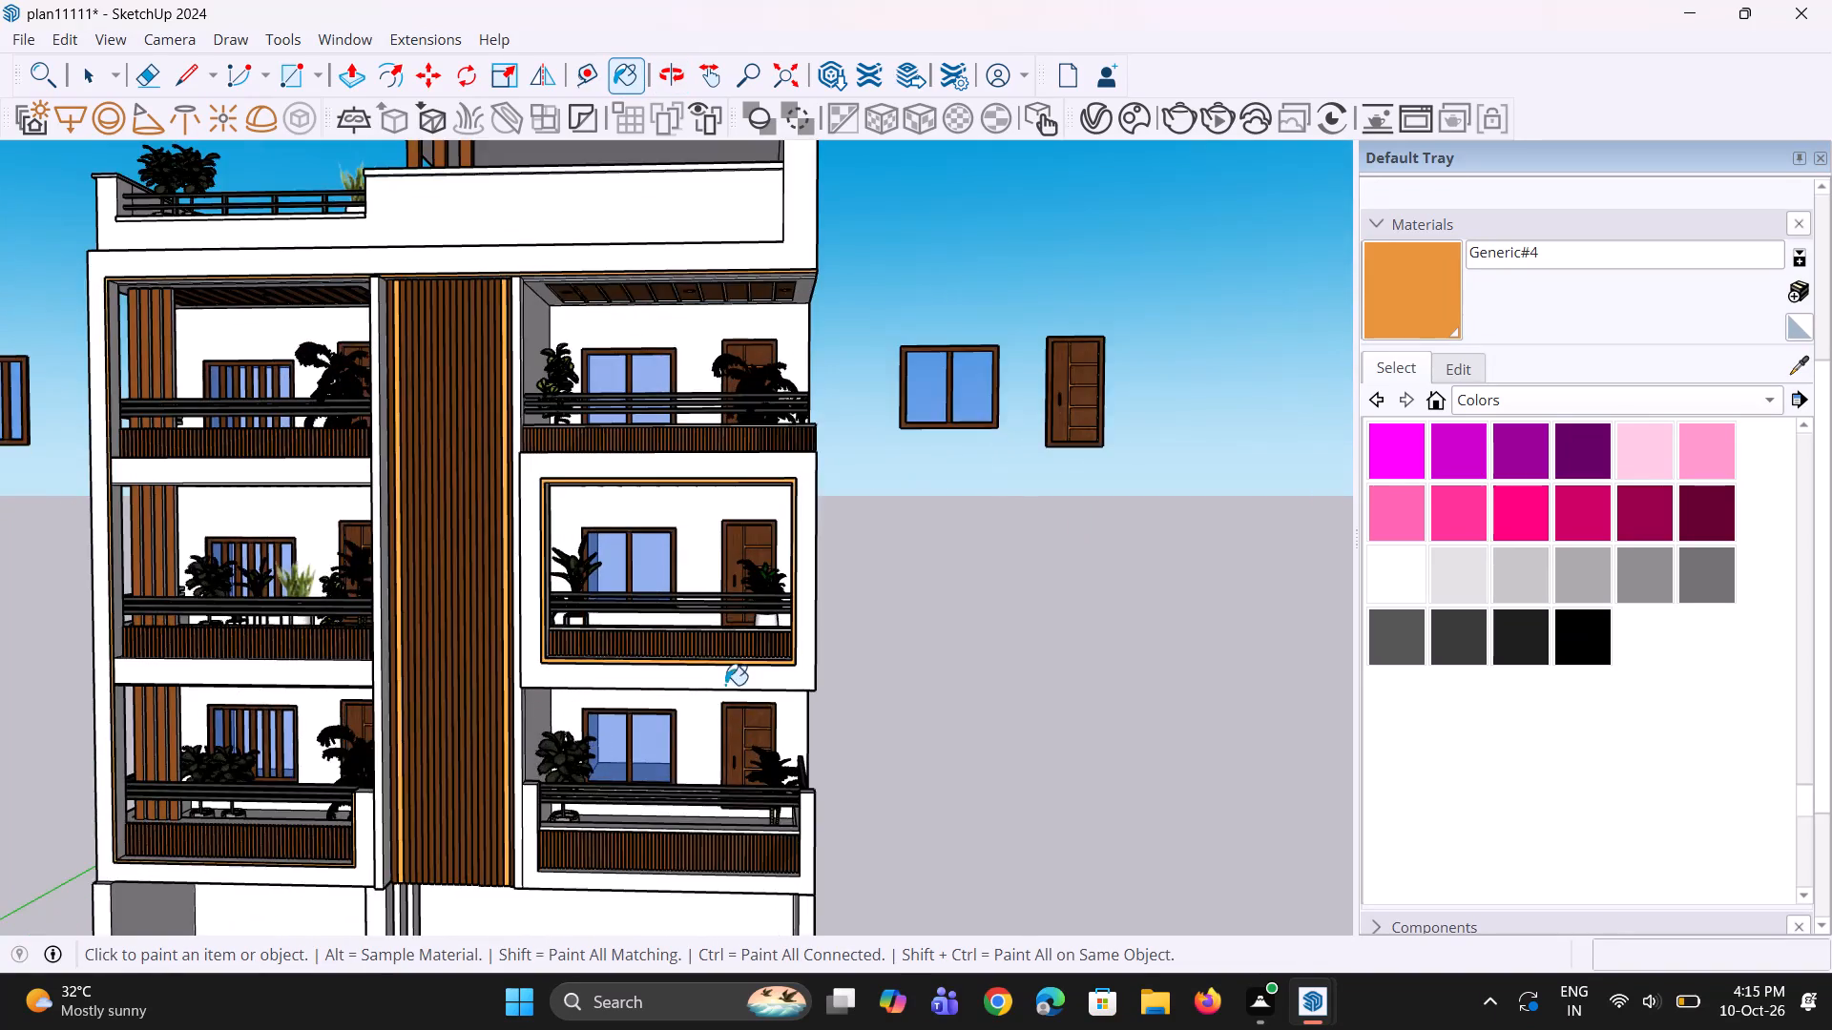
scroll(725, 681, "up", 3)
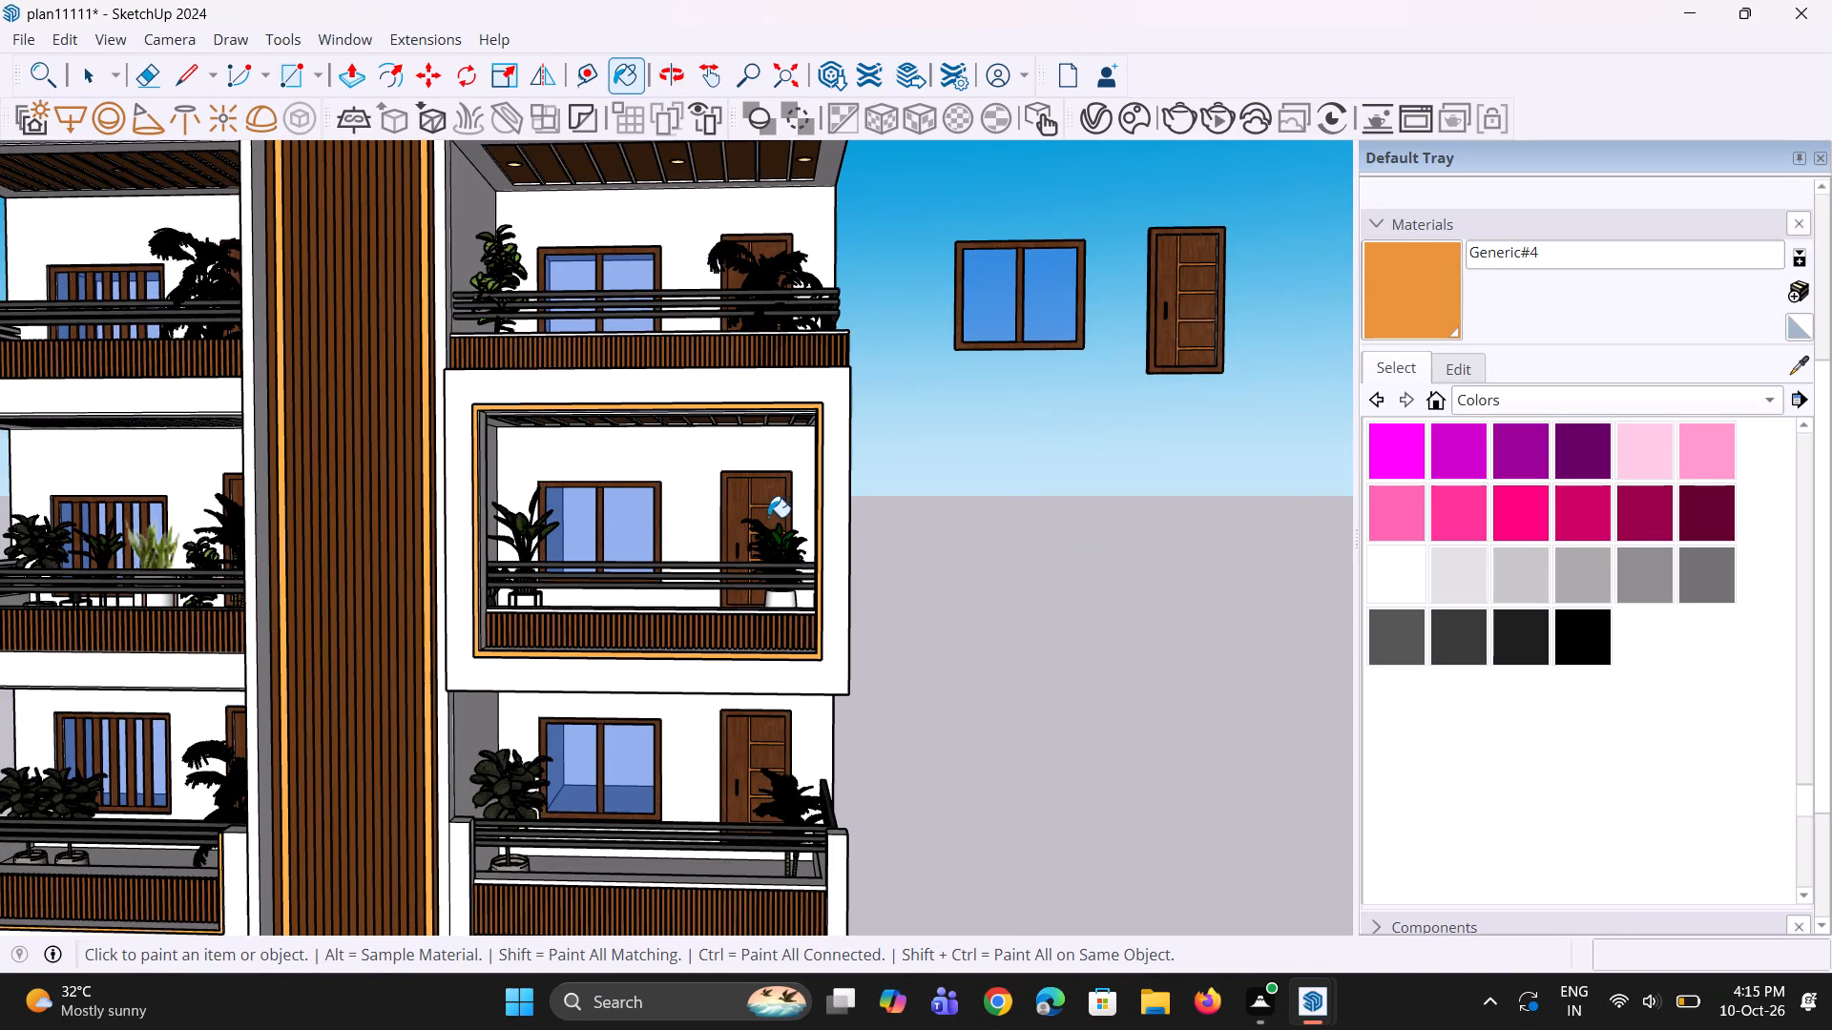
scroll(768, 519, "down", 5)
middle_click_drag(709, 482, 714, 194)
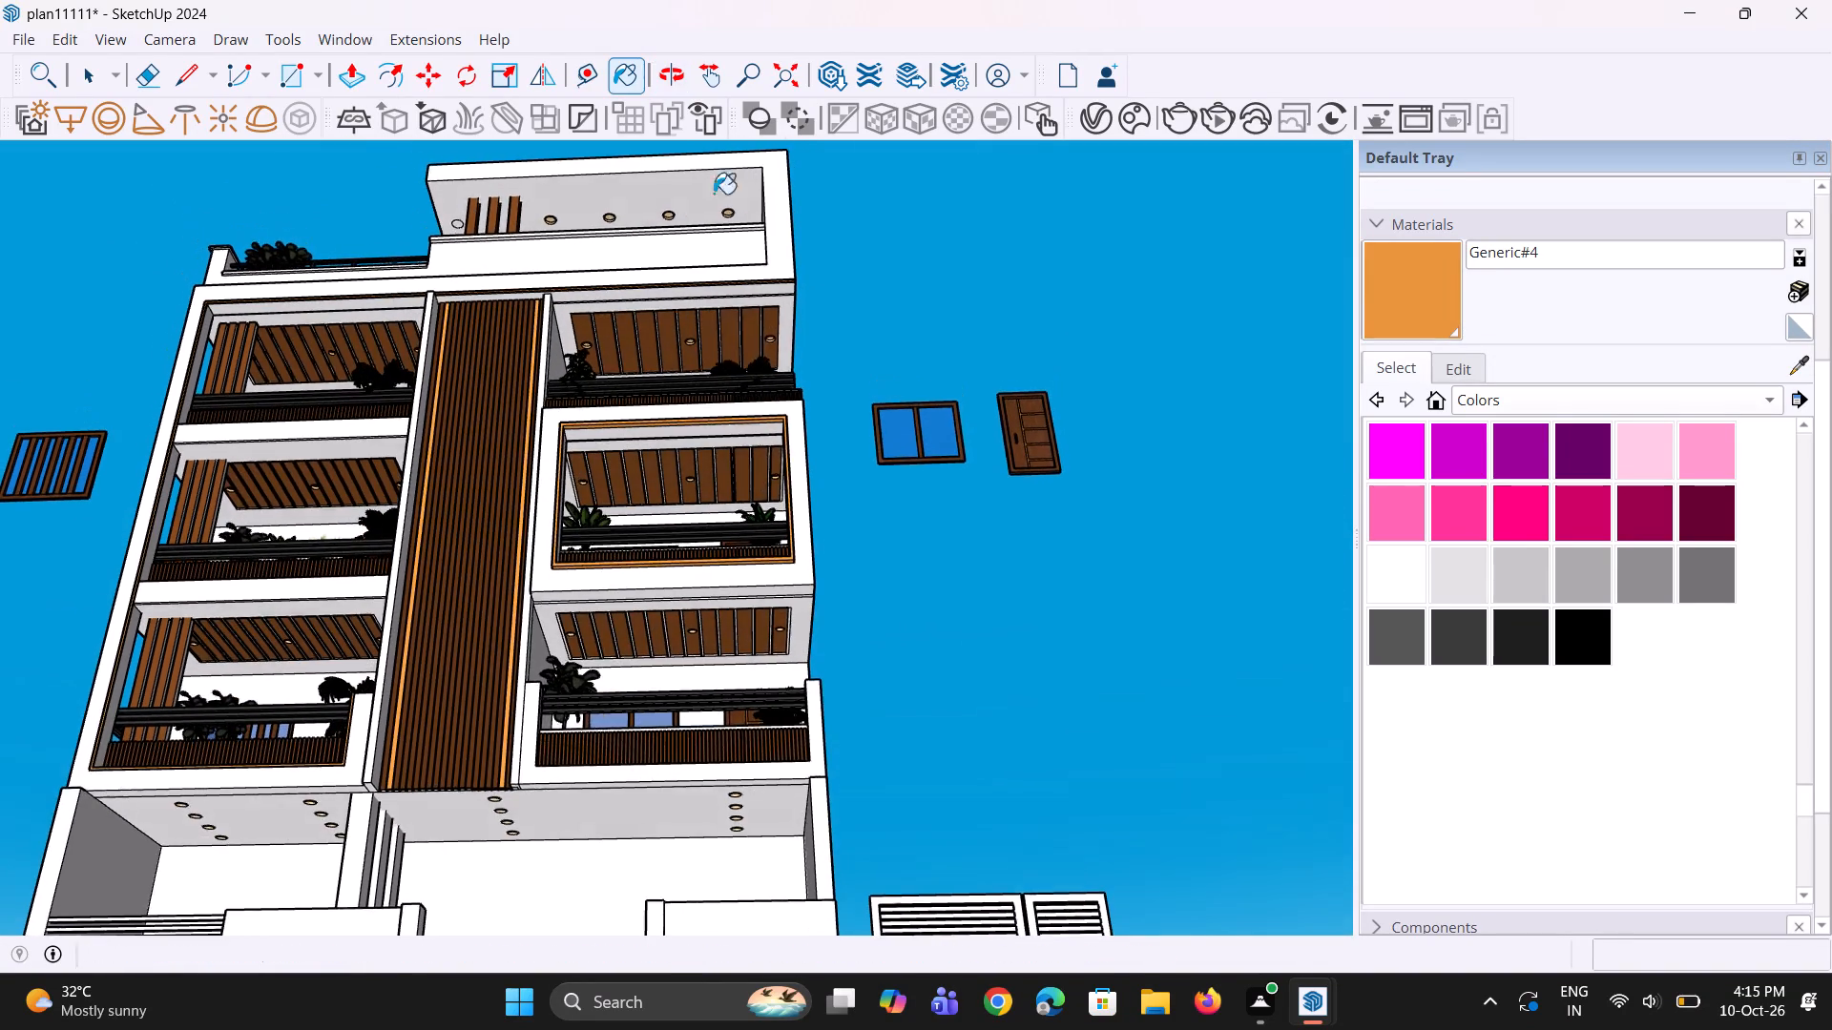
Paint the undersides of the four rightmost ceiling battens in the top right balcony with orange Generic#4.
scroll(776, 370, "up", 15)
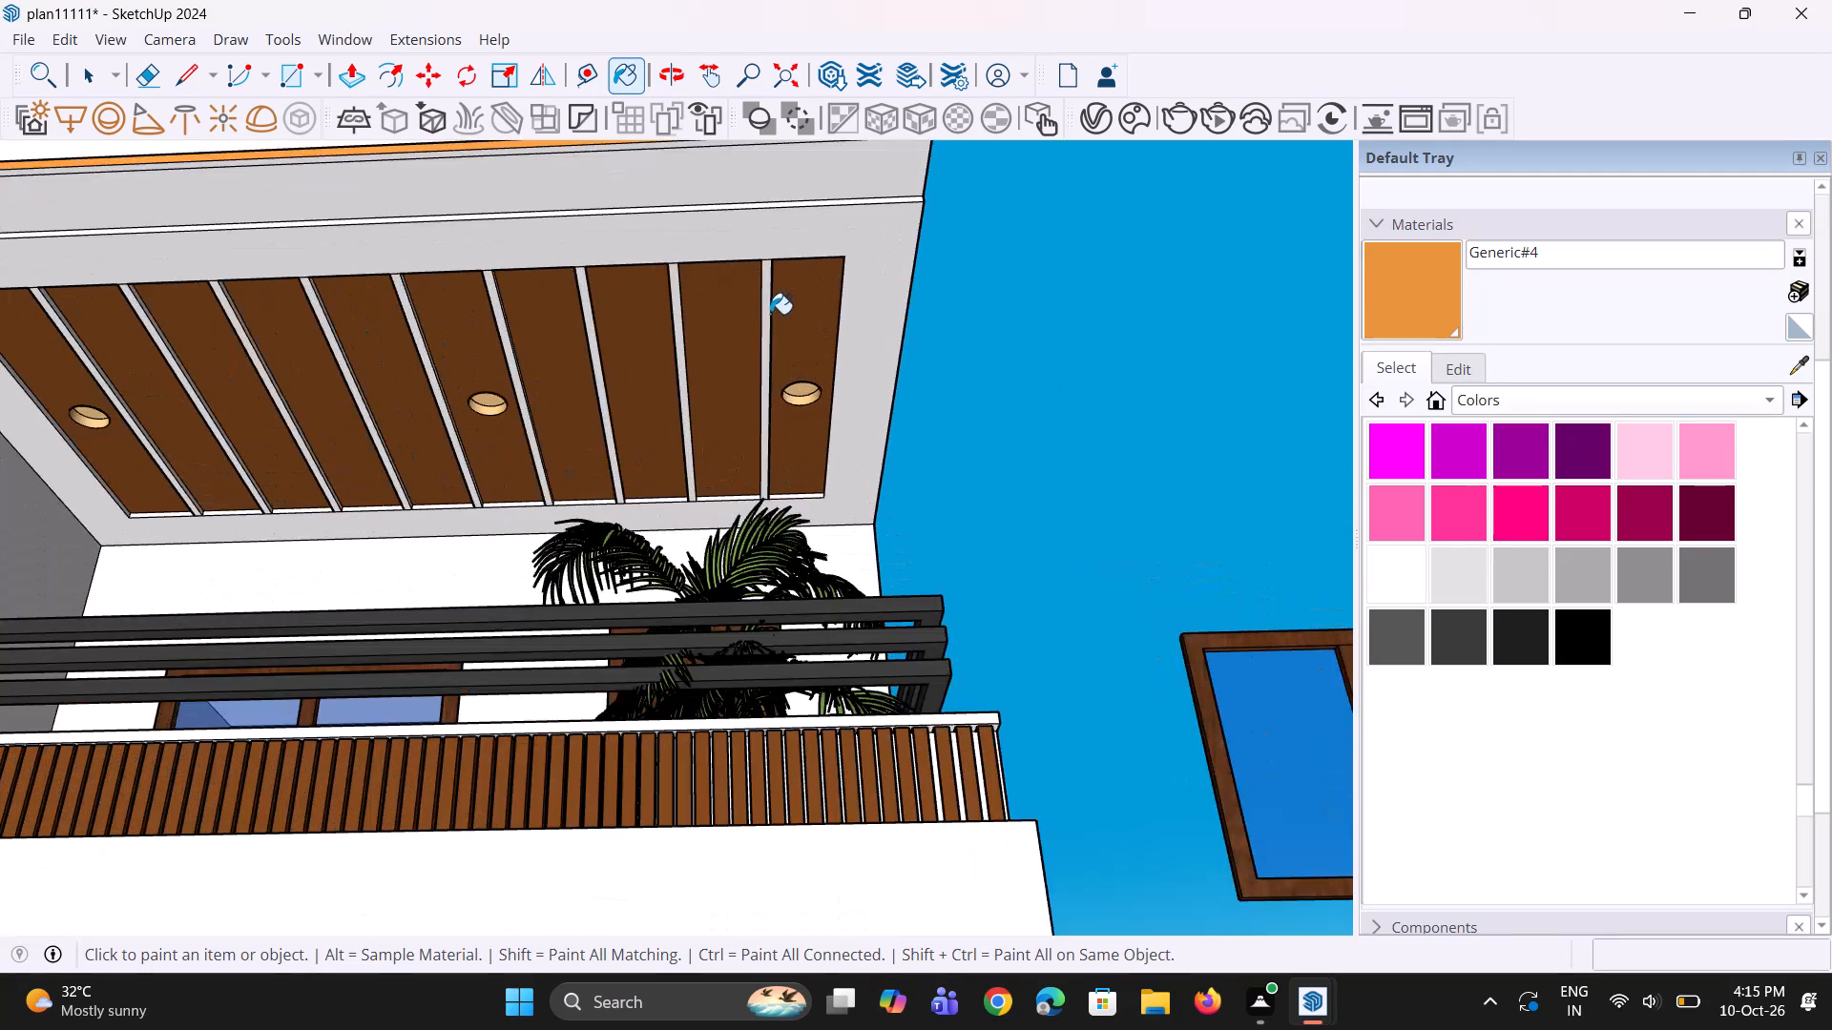
left_click(762, 314)
left_click(766, 326)
scroll(707, 372, "up", 1)
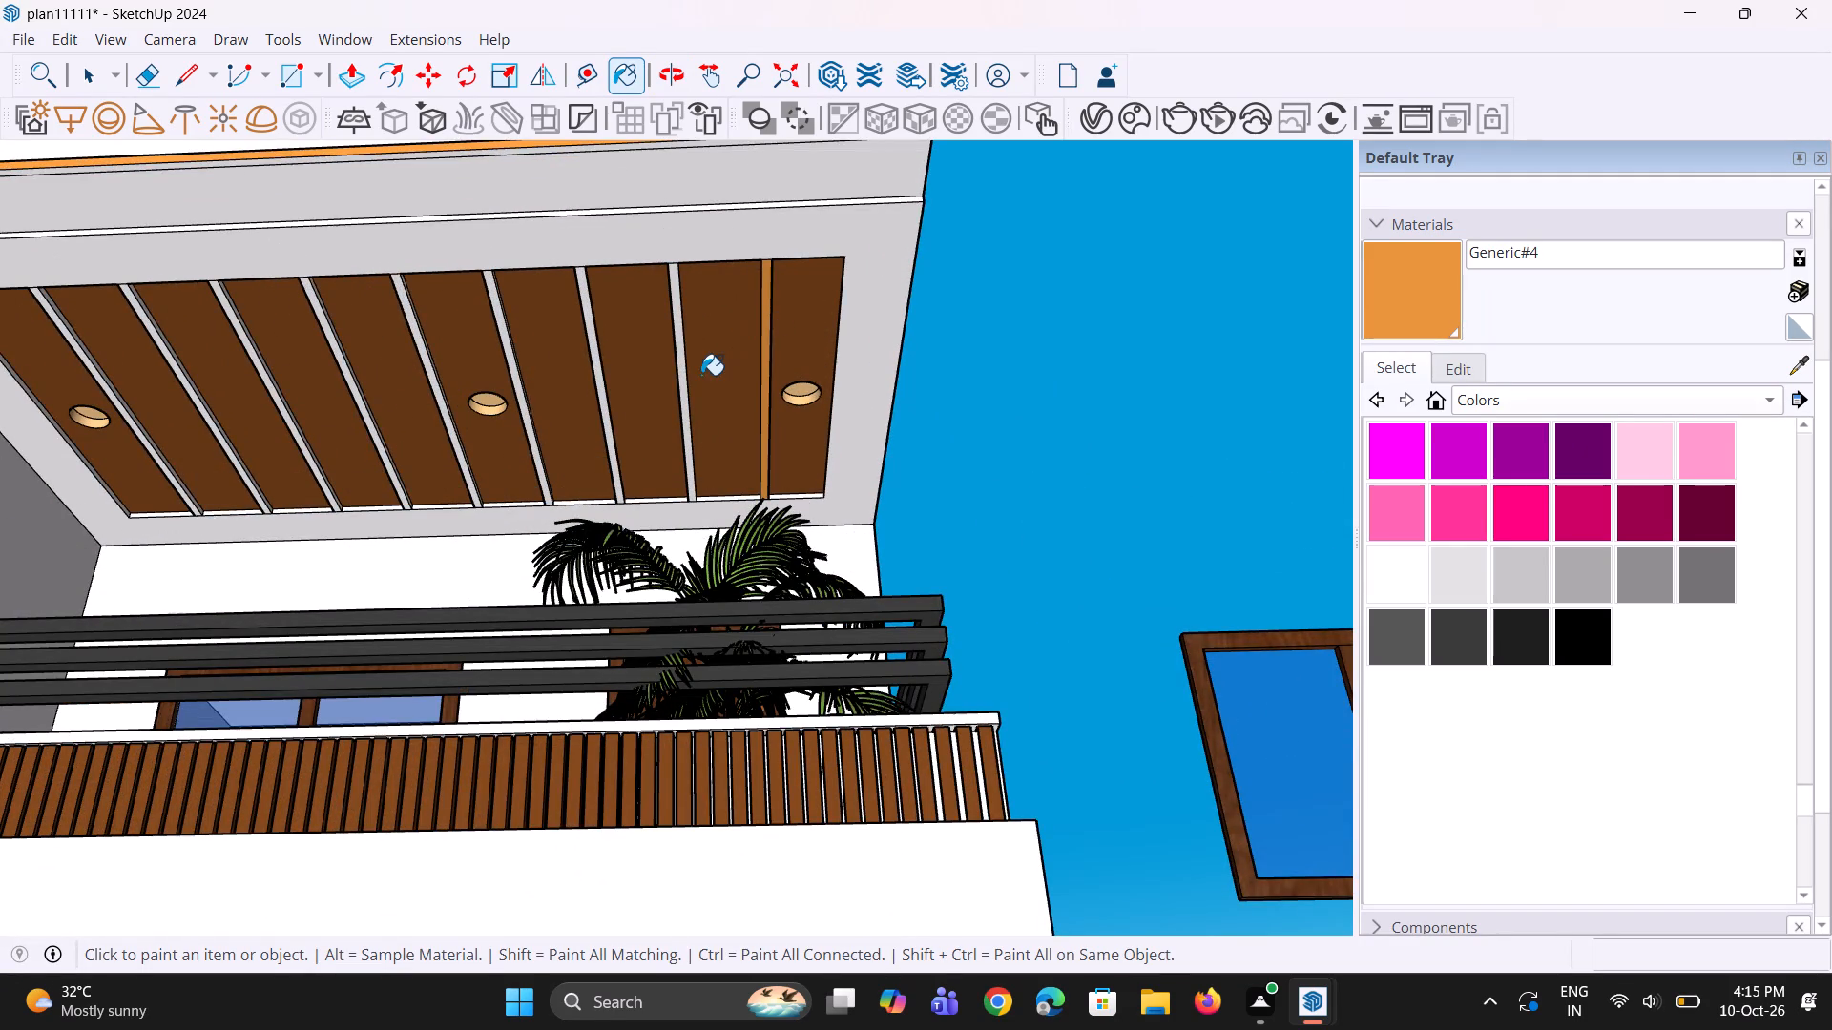
scroll(701, 375, "up", 2)
left_click(668, 381)
left_click(681, 390)
left_click(676, 398)
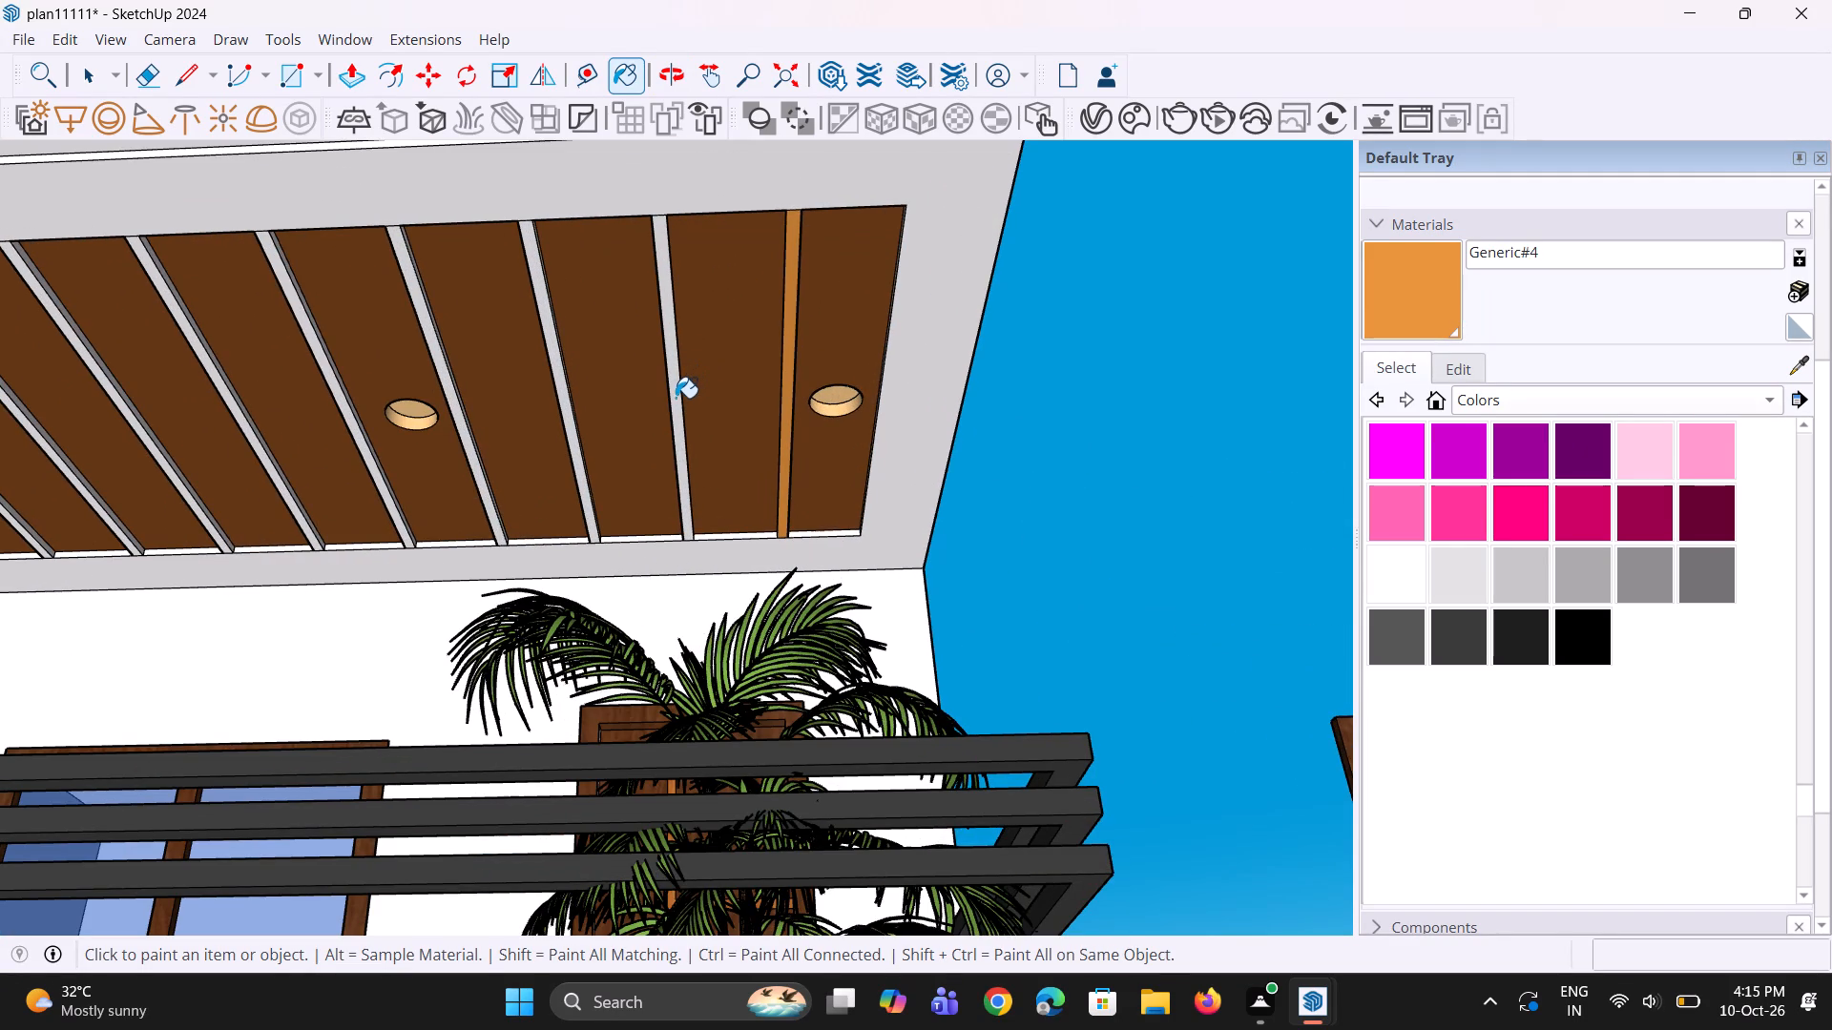
left_click(575, 446)
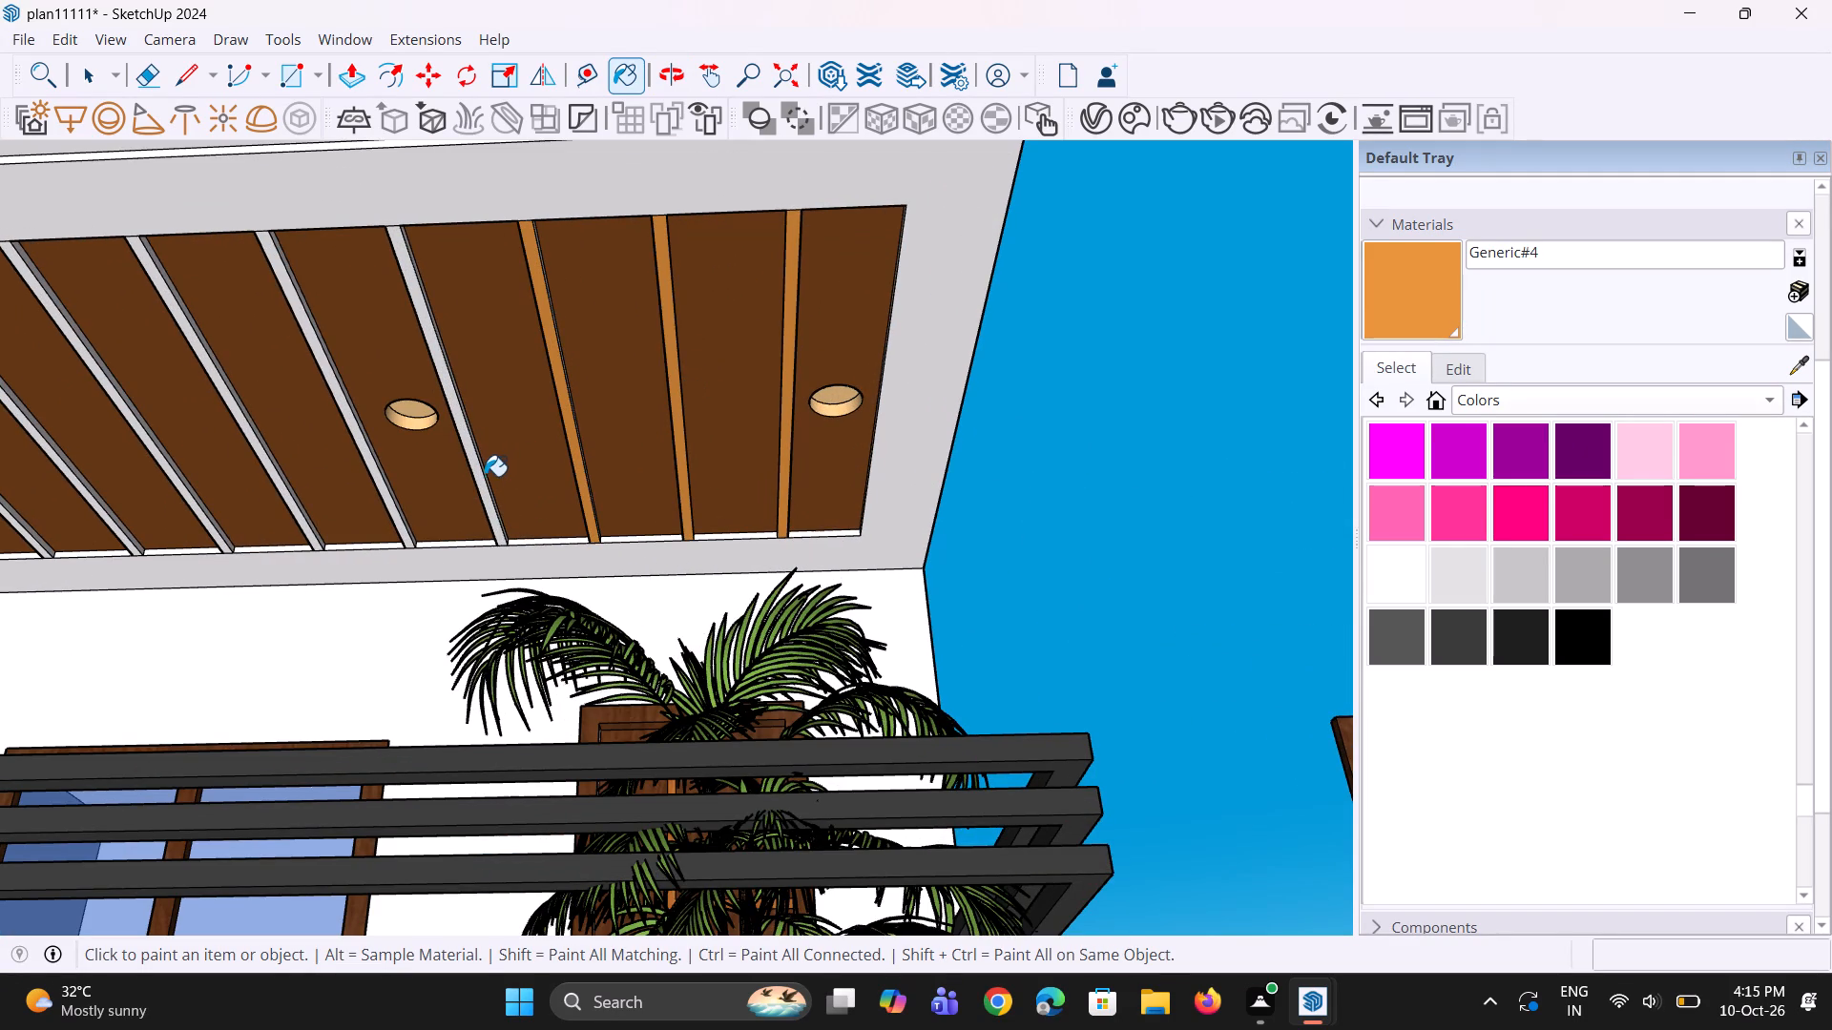
left_click(480, 478)
Paint the middle and right downlight recesses in the top right balcony's ceiling with orange Generic#4.
left_click(425, 421)
left_click(413, 414)
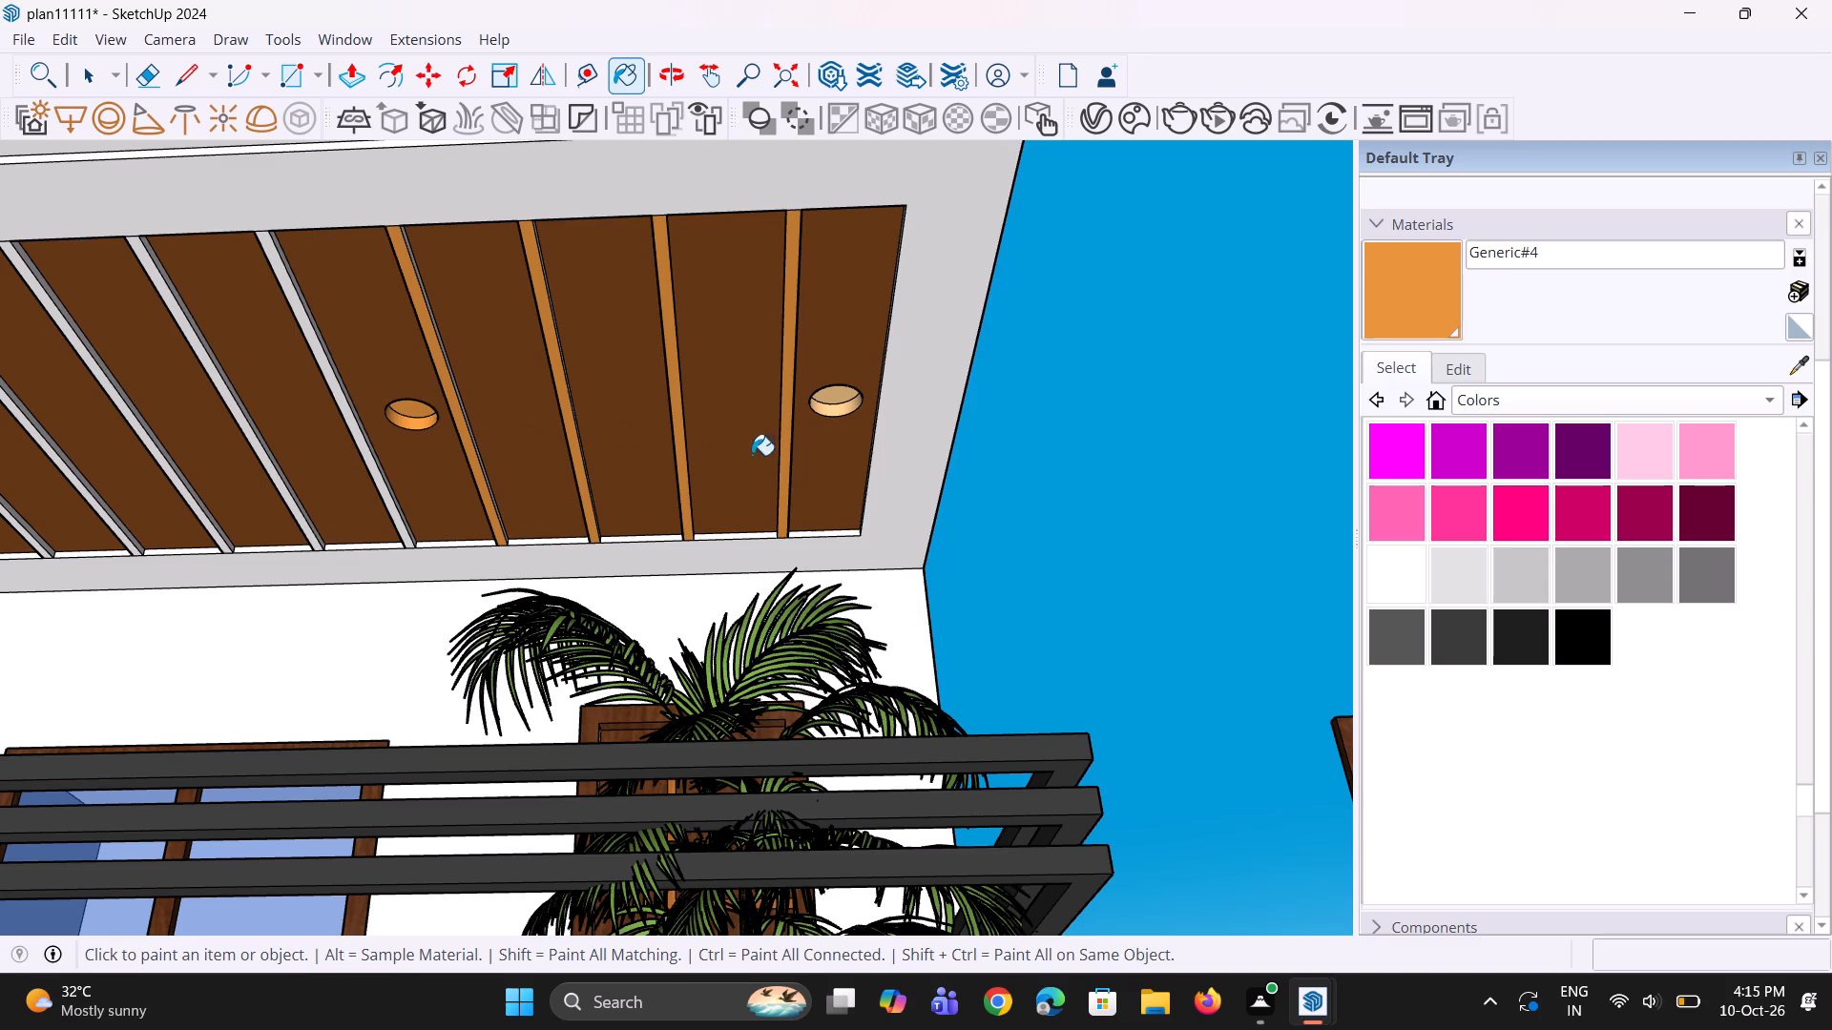
left_click(846, 412)
left_click(832, 405)
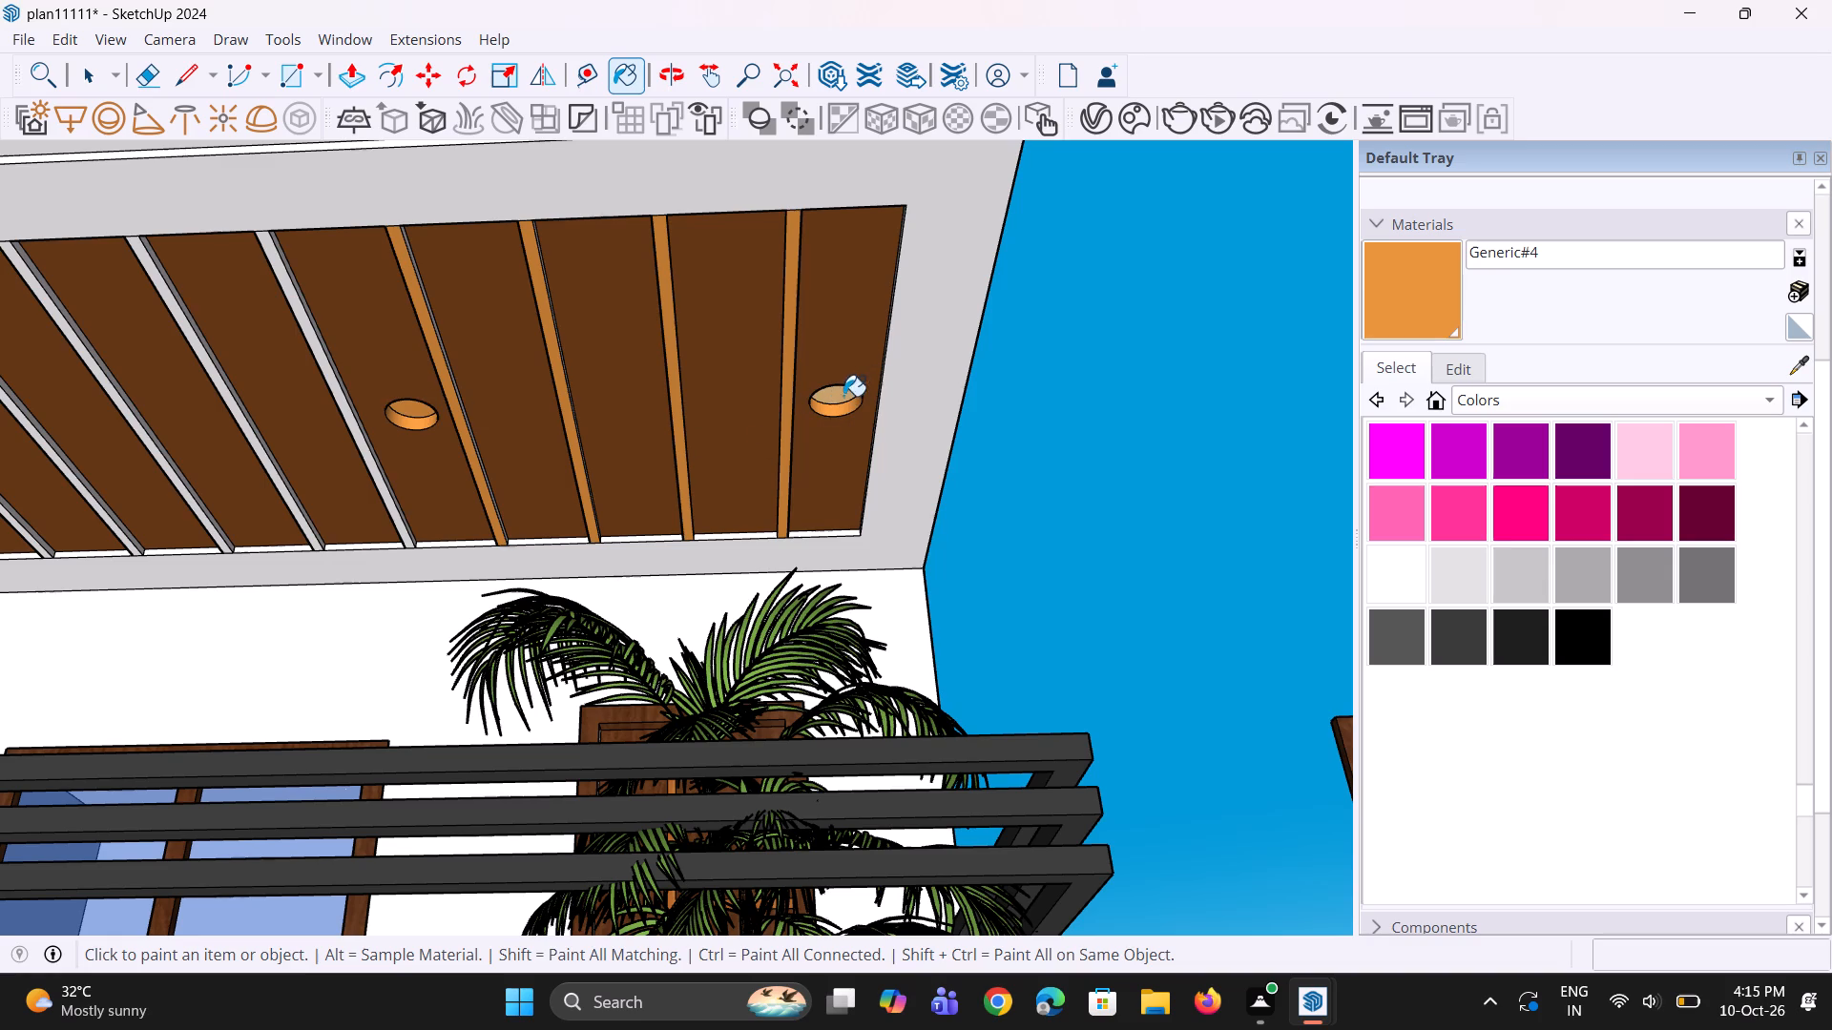
left_click(842, 398)
Paint the undersides of the remaining five ceiling battens in the top right balcony with orange Generic#4.
scroll(397, 401, "up", 1)
left_click(340, 409)
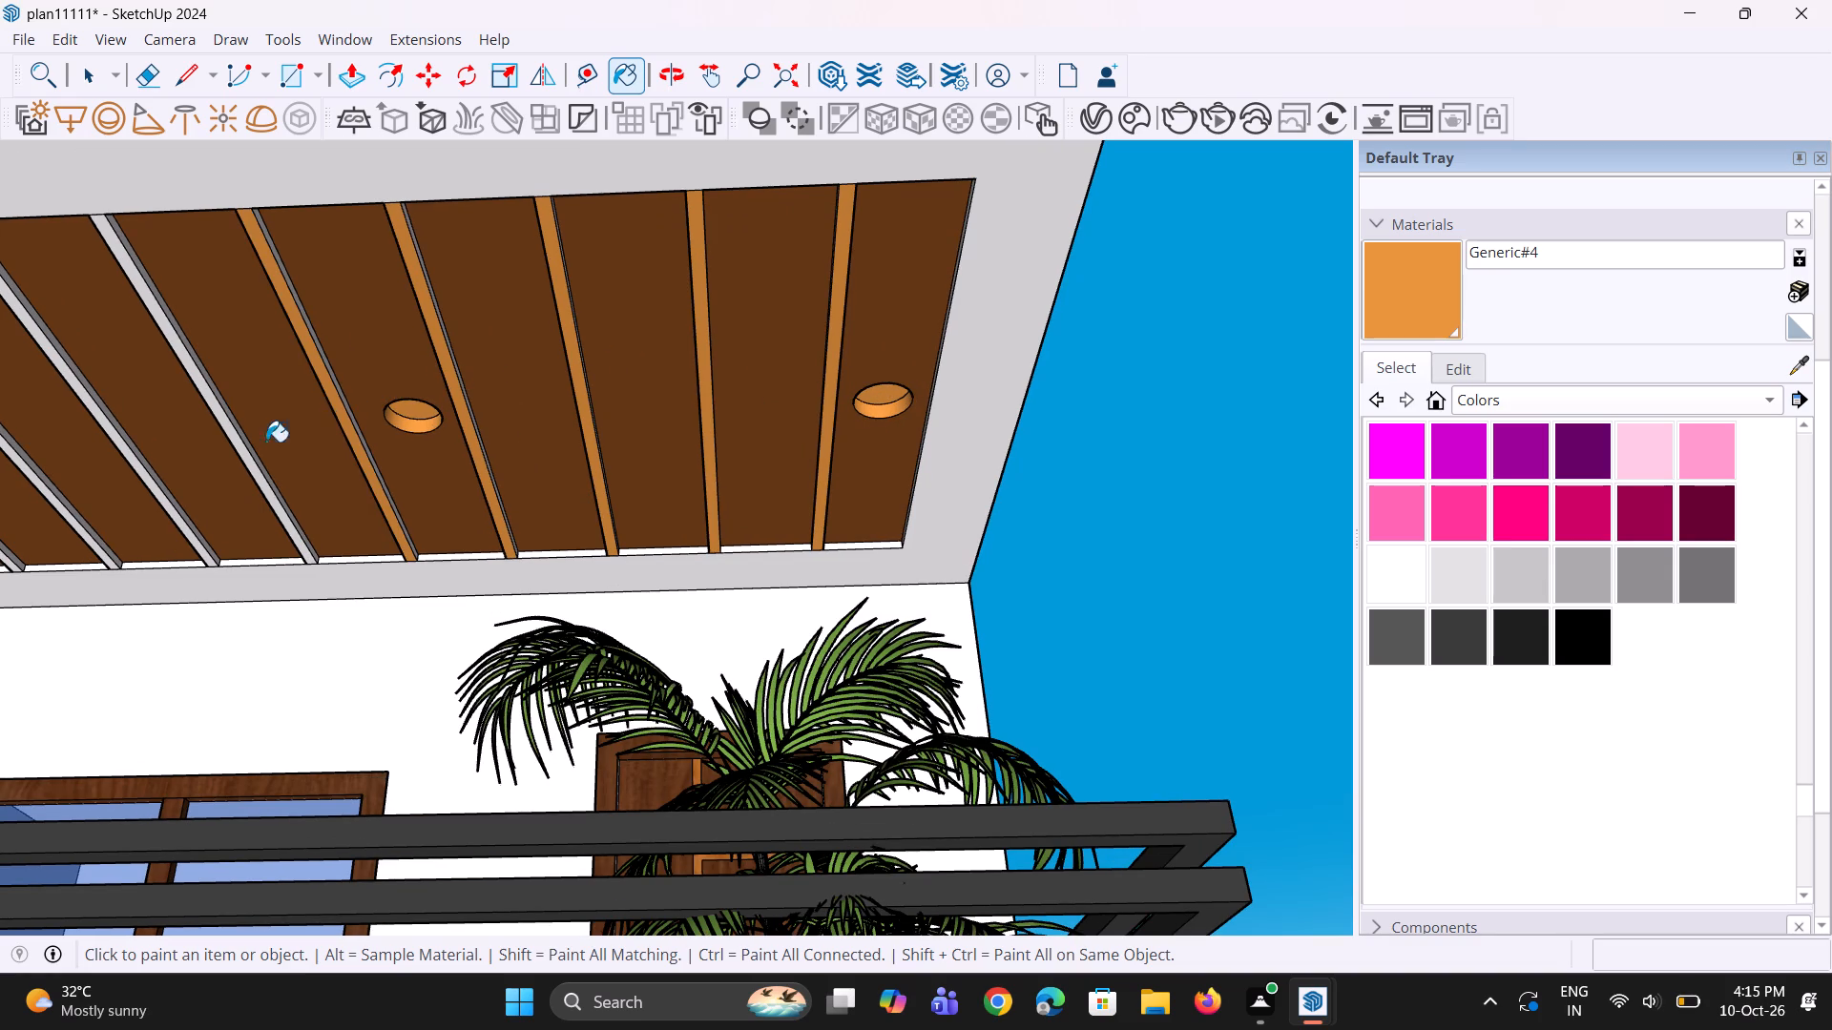
left_click(237, 450)
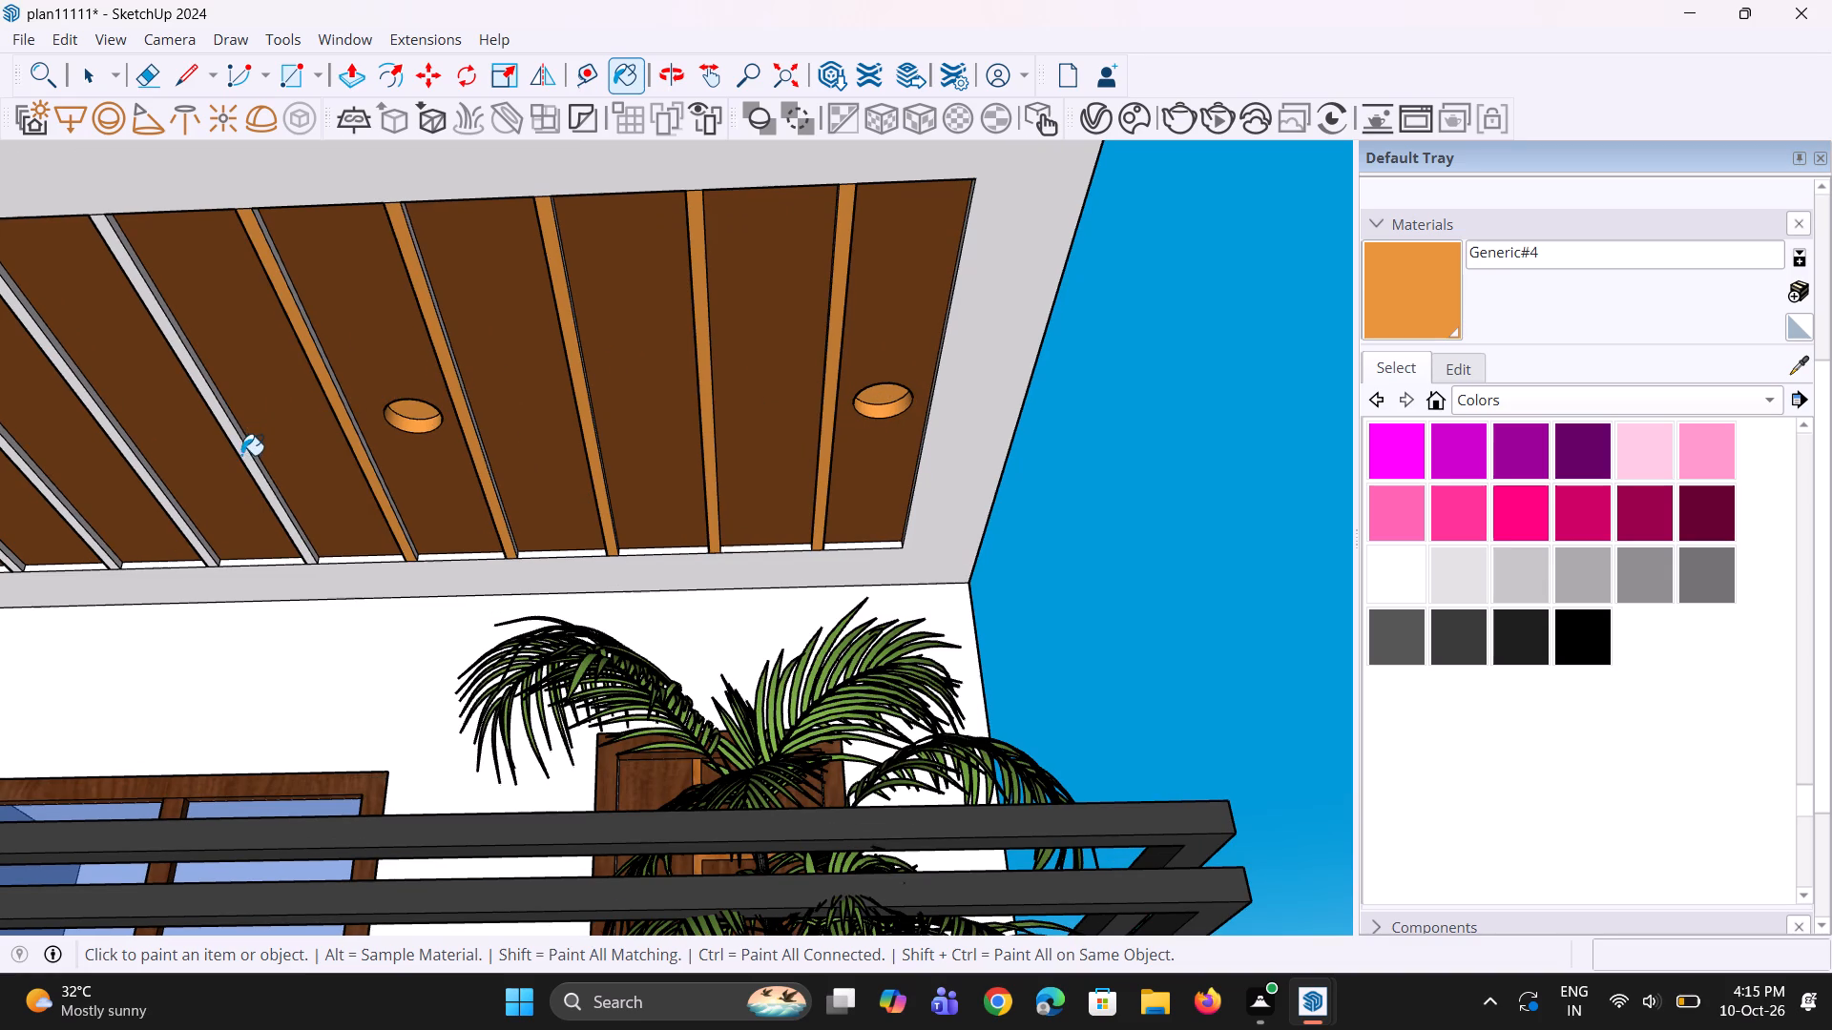
left_click(241, 455)
left_click(158, 493)
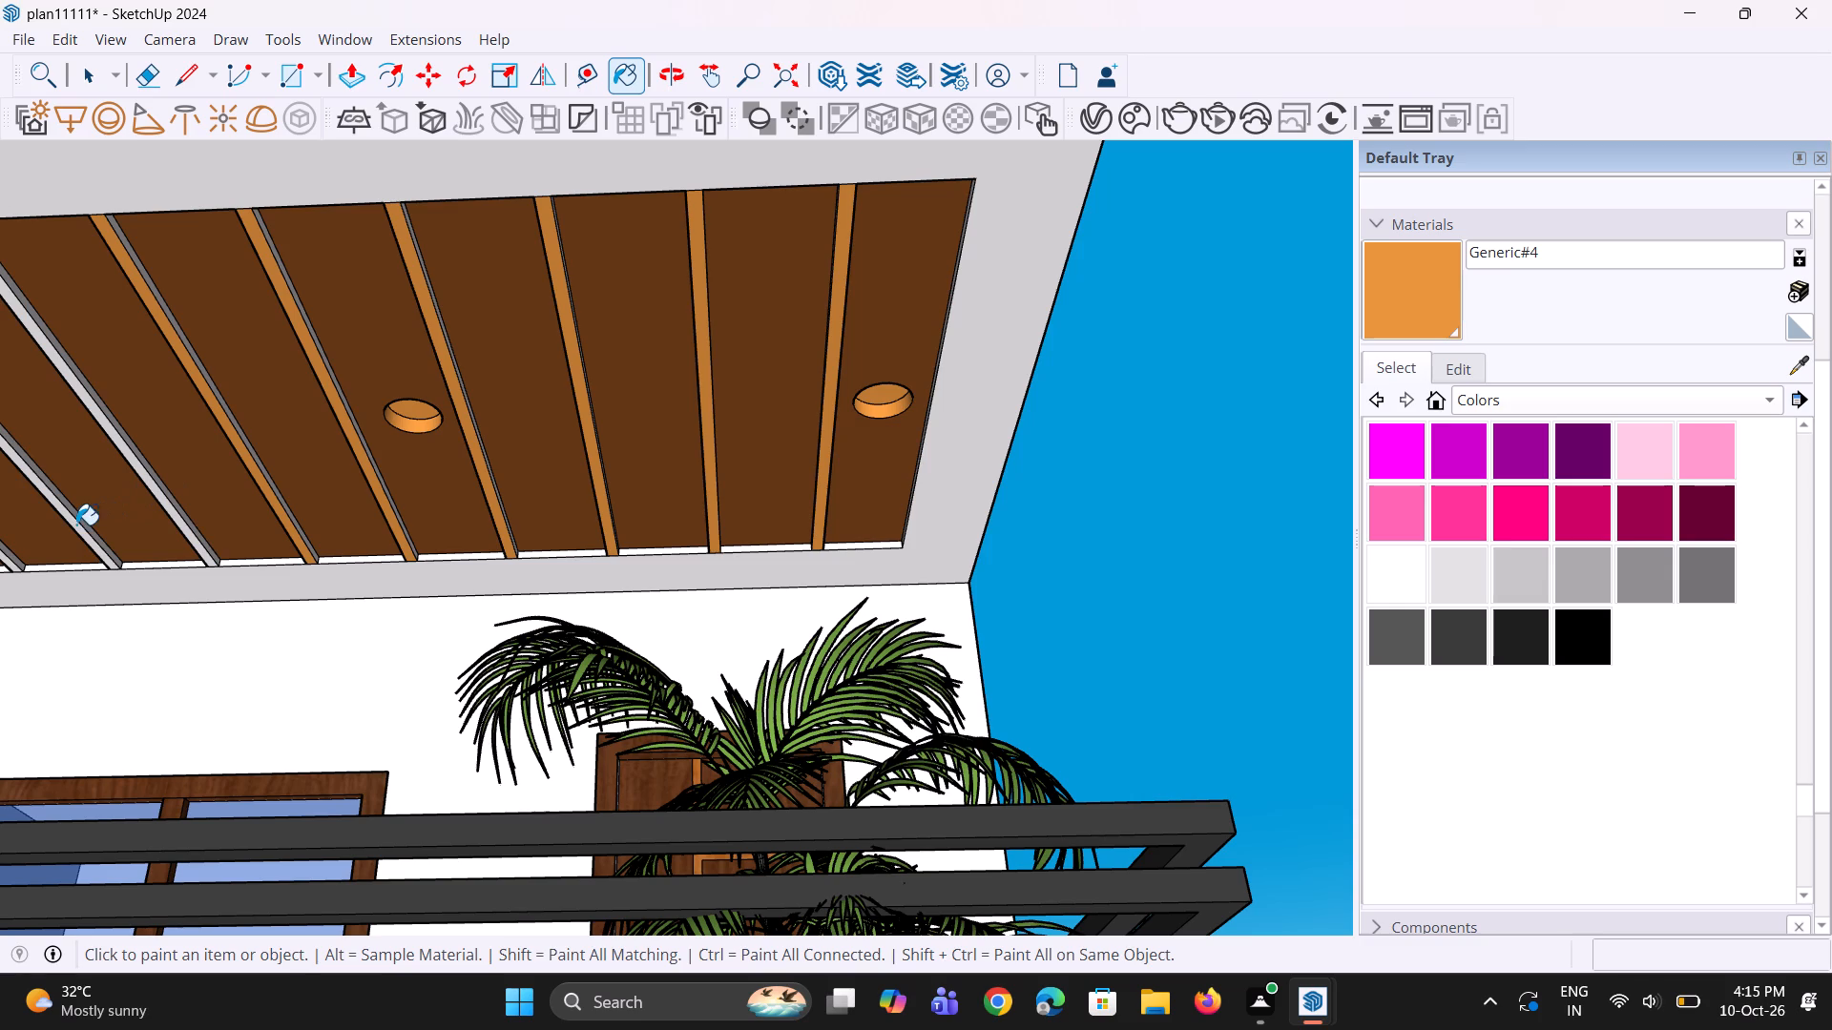
left_click(75, 525)
left_click(142, 474)
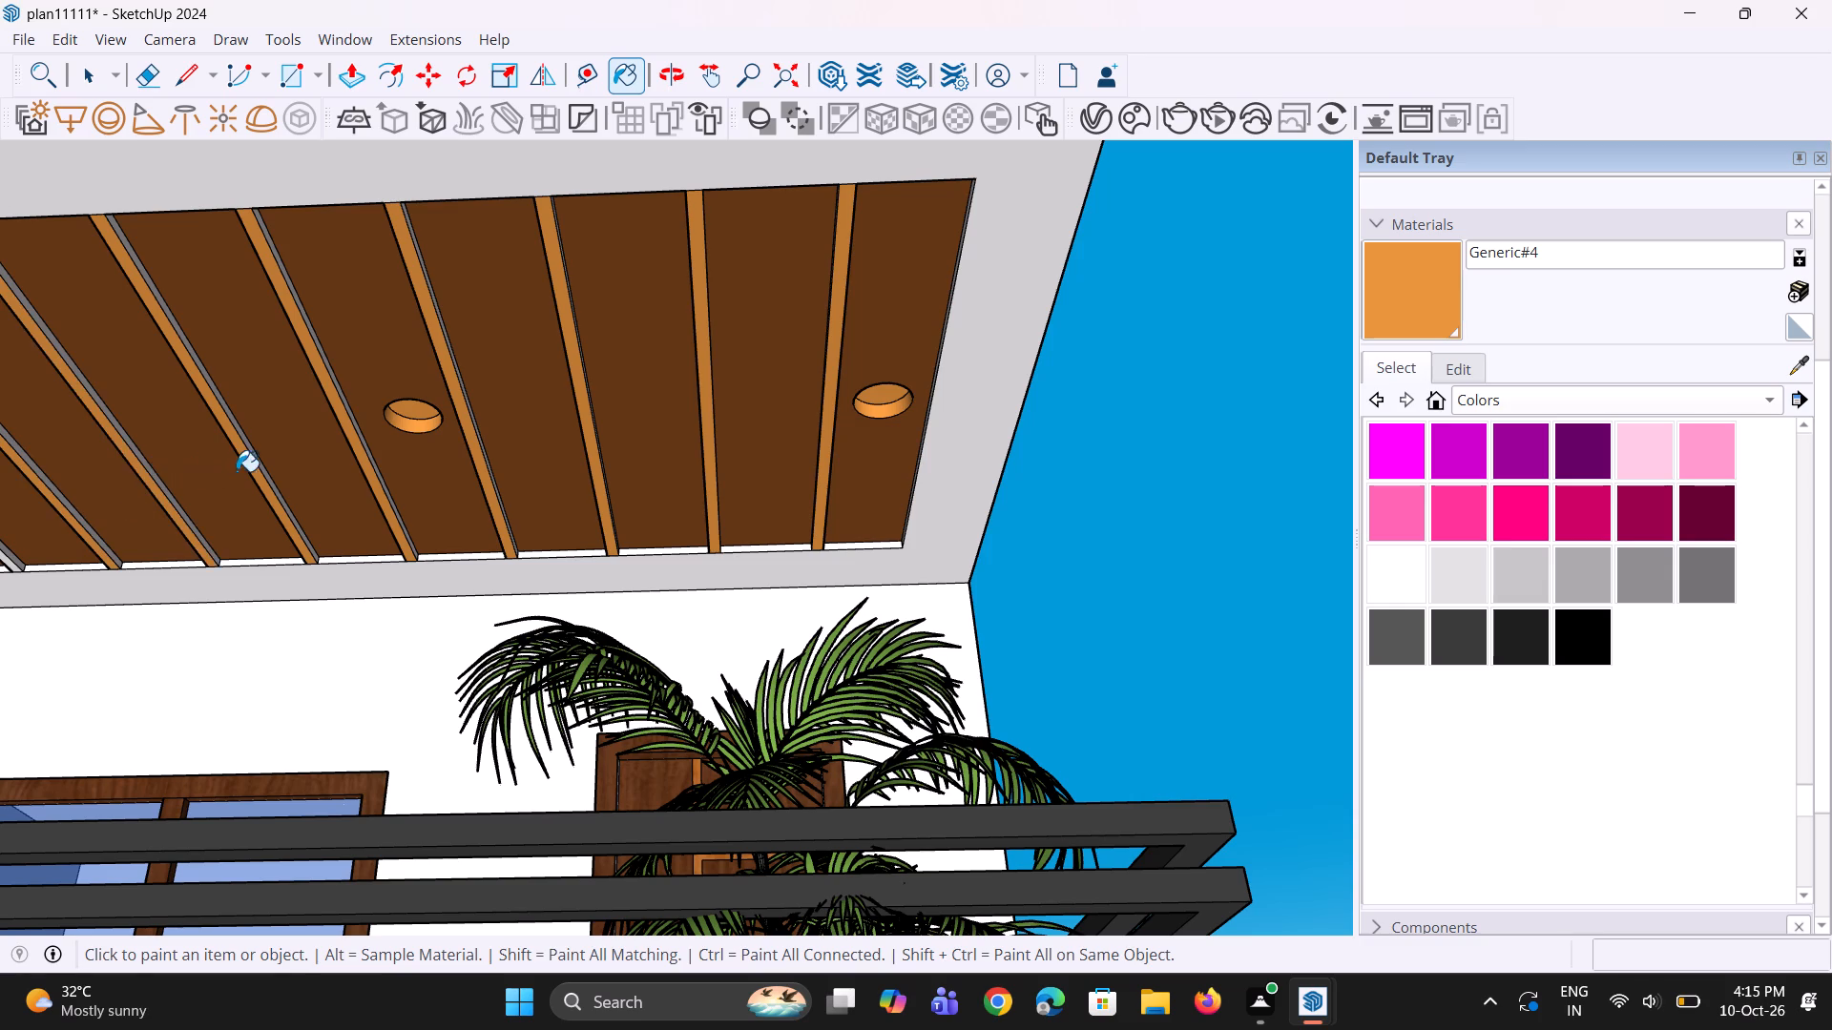
scroll(237, 471, "down", 12)
scroll(295, 454, "up", 7)
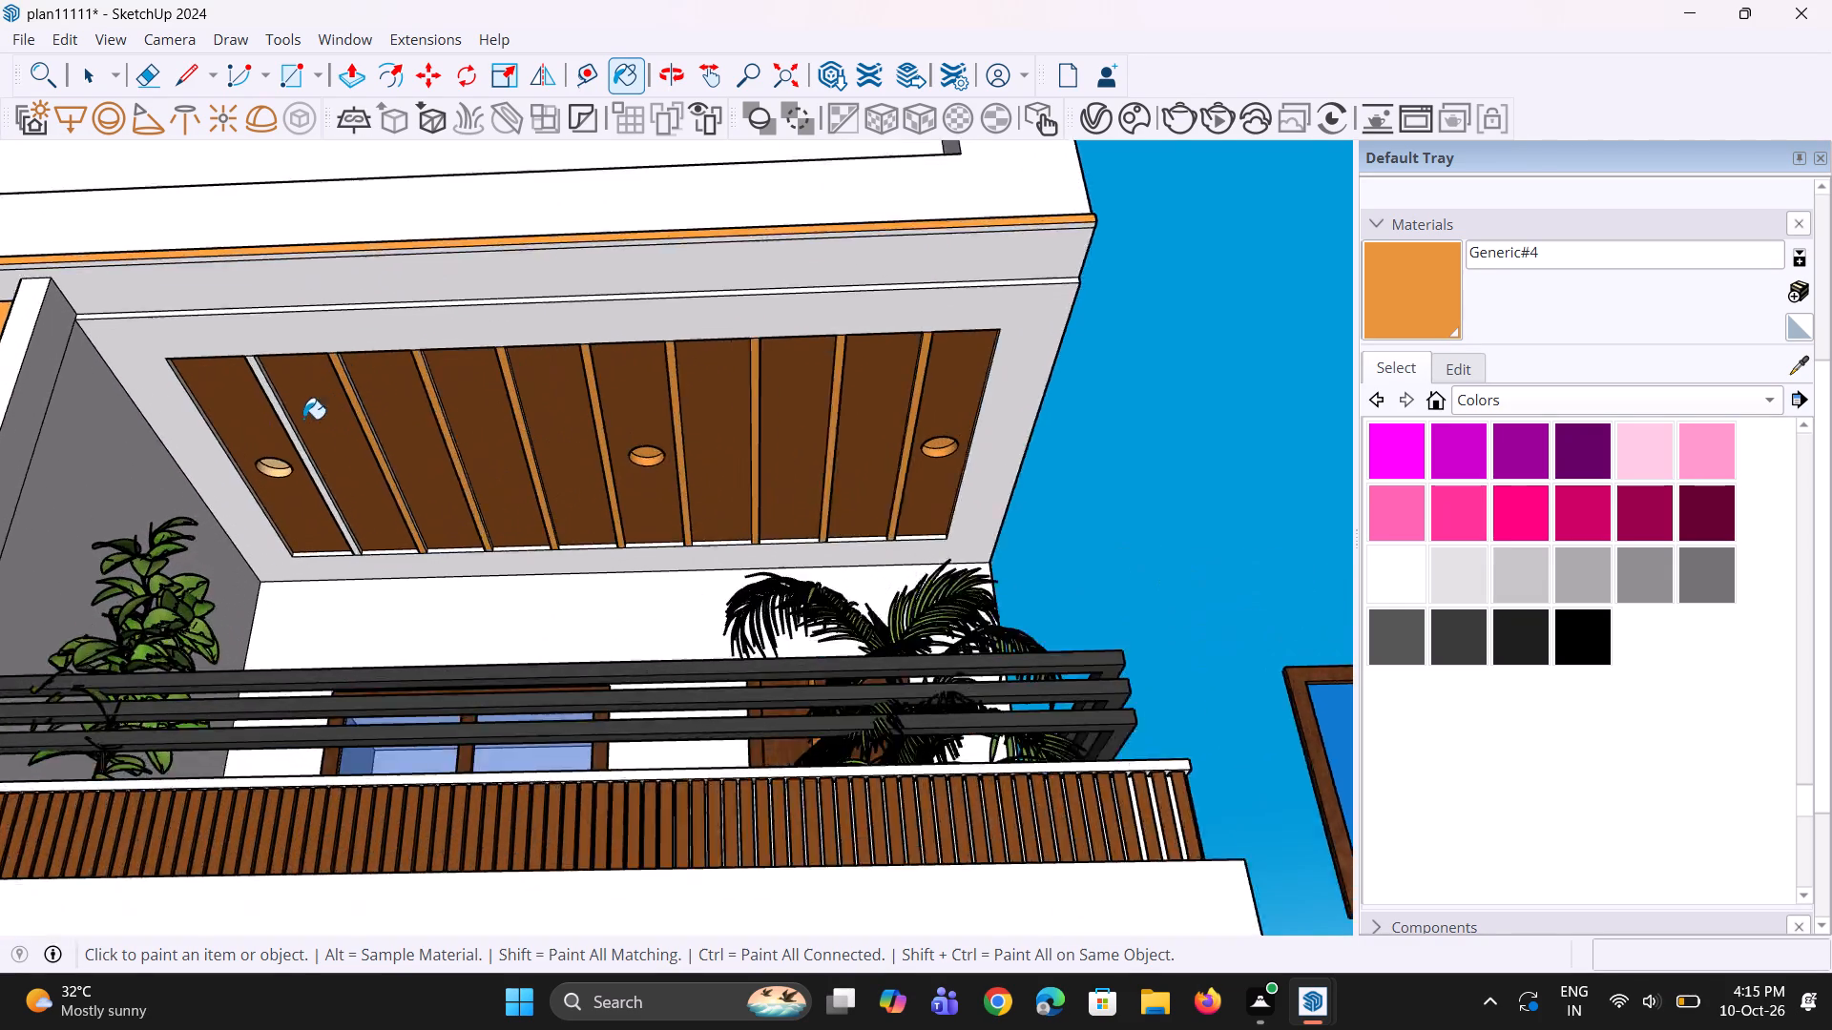
scroll(303, 419, "up", 9)
left_click(294, 442)
Paint the left downlight recess in the top right balcony's ceiling with orange Generic#4.
left_click_drag(247, 536, 256, 535)
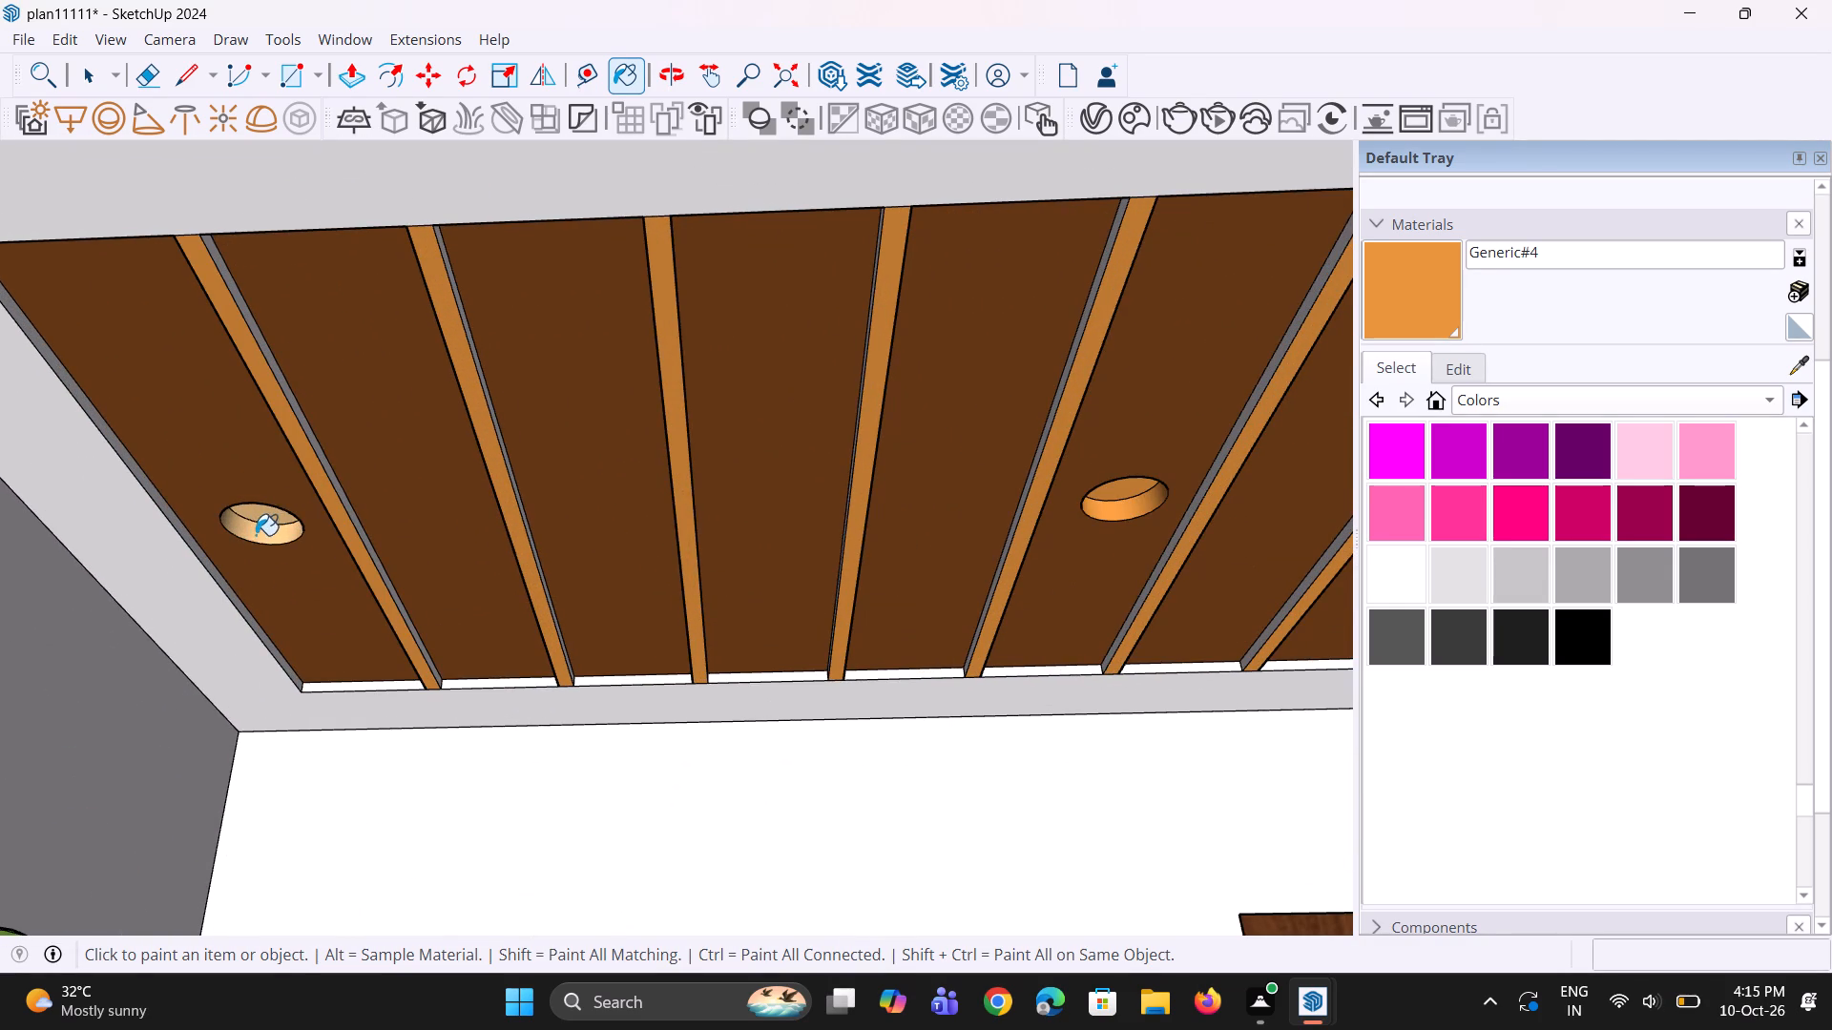
left_click_drag(256, 535, 258, 534)
left_click(265, 513)
Paint the right-facing sides of the six leftmost ceiling battens in the top right balcony with orange Generic#4.
middle_click_drag(323, 492, 247, 498)
scroll(271, 490, "up", 3)
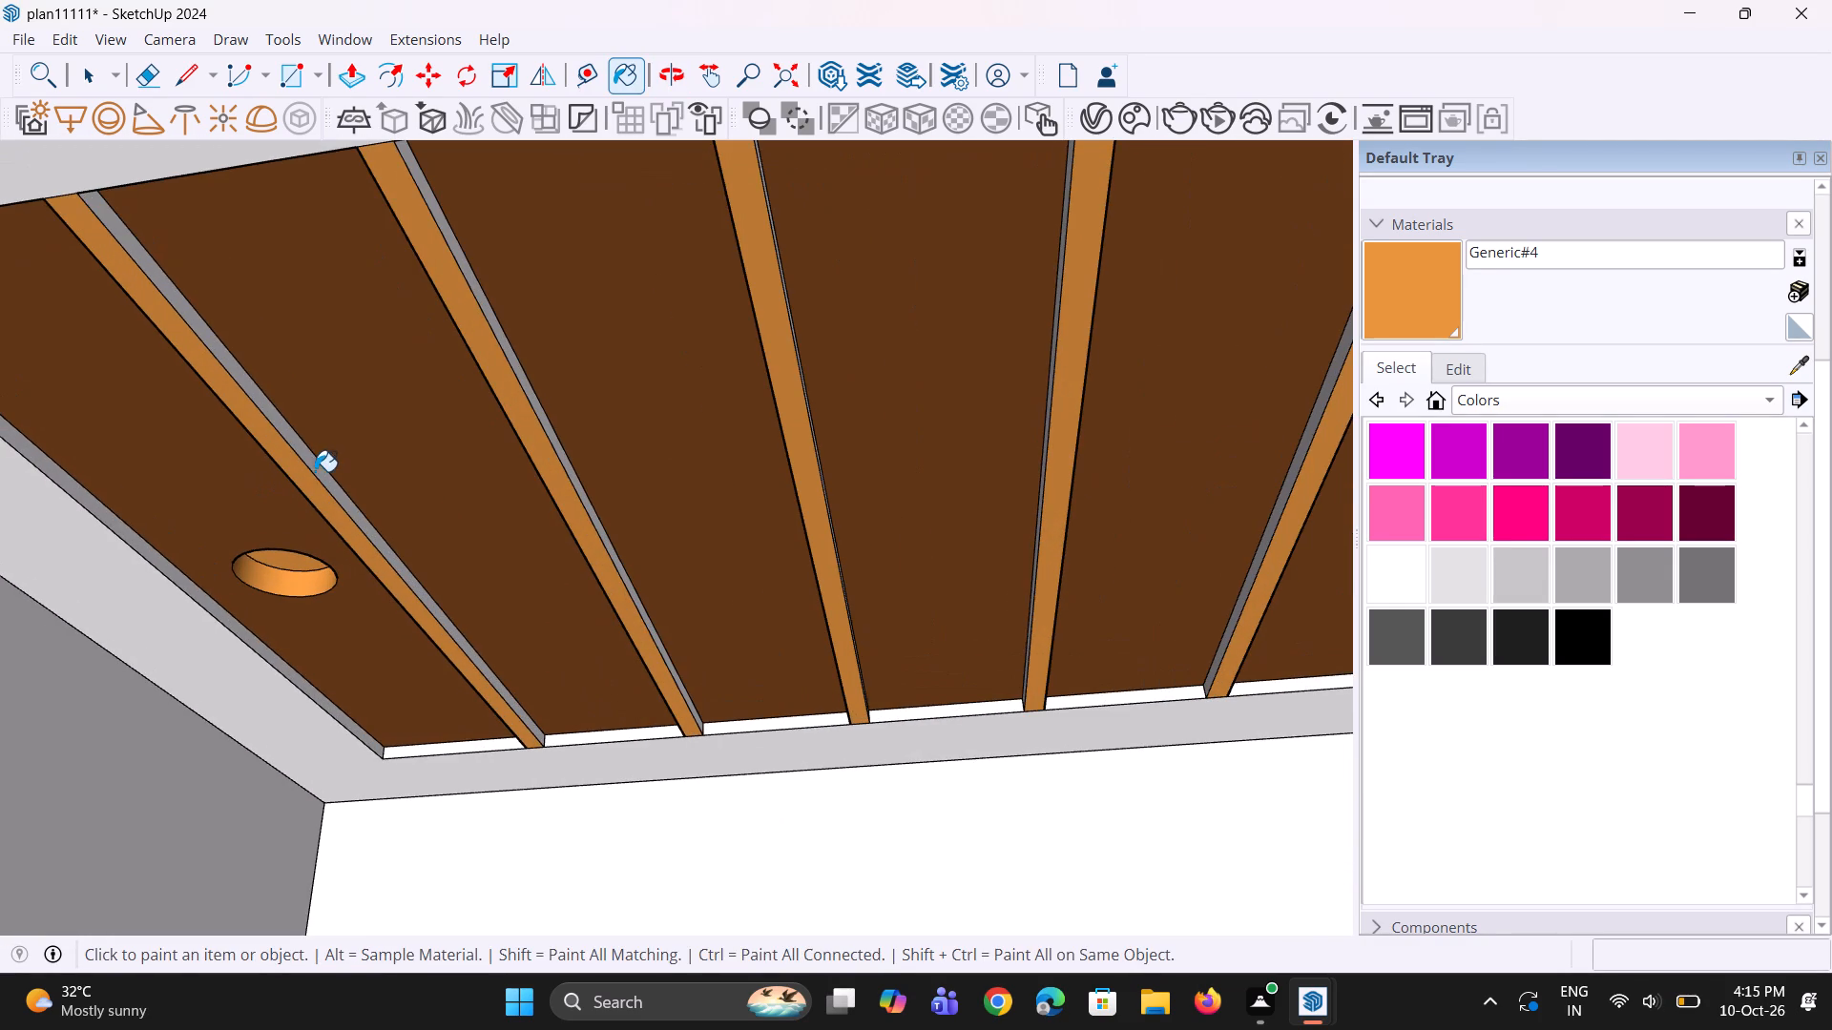
left_click(317, 470)
middle_click_drag(590, 462, 512, 476)
left_click(516, 476)
middle_click_drag(749, 482, 620, 500)
left_click(656, 461)
middle_click_drag(886, 437, 752, 457)
left_click(788, 401)
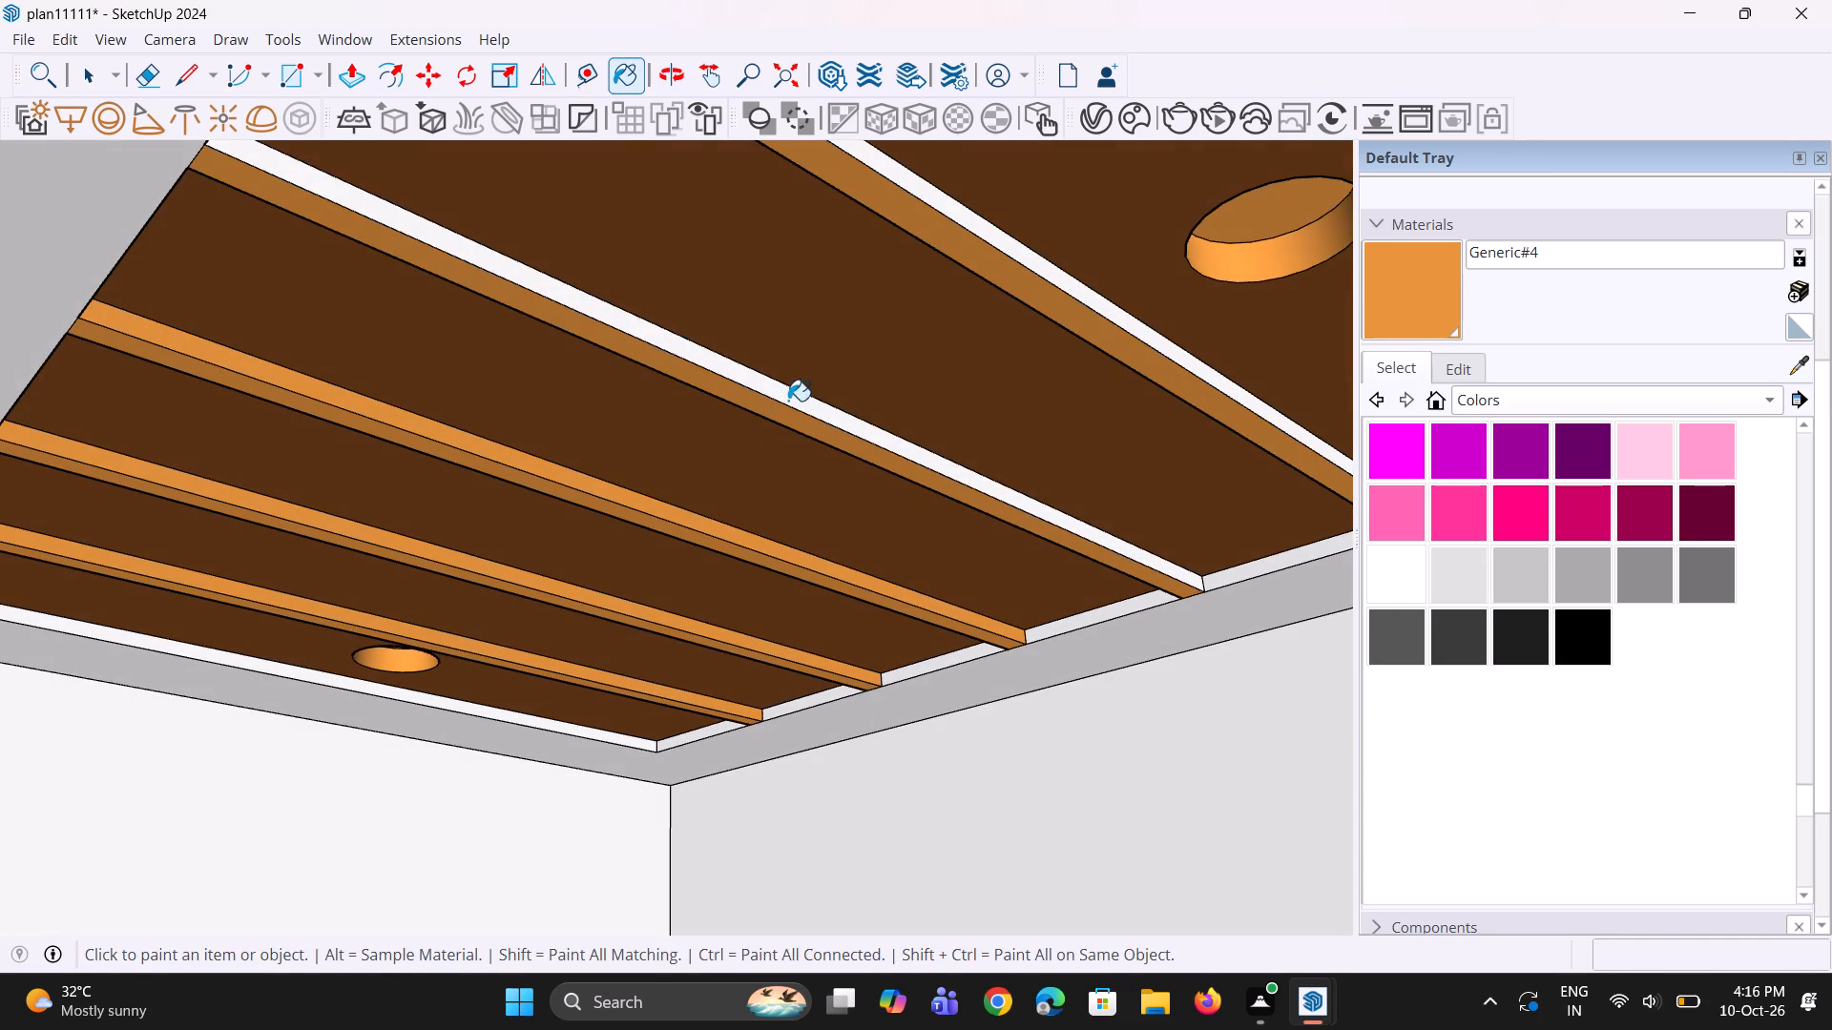
middle_click_drag(714, 439, 545, 518)
left_click(745, 350)
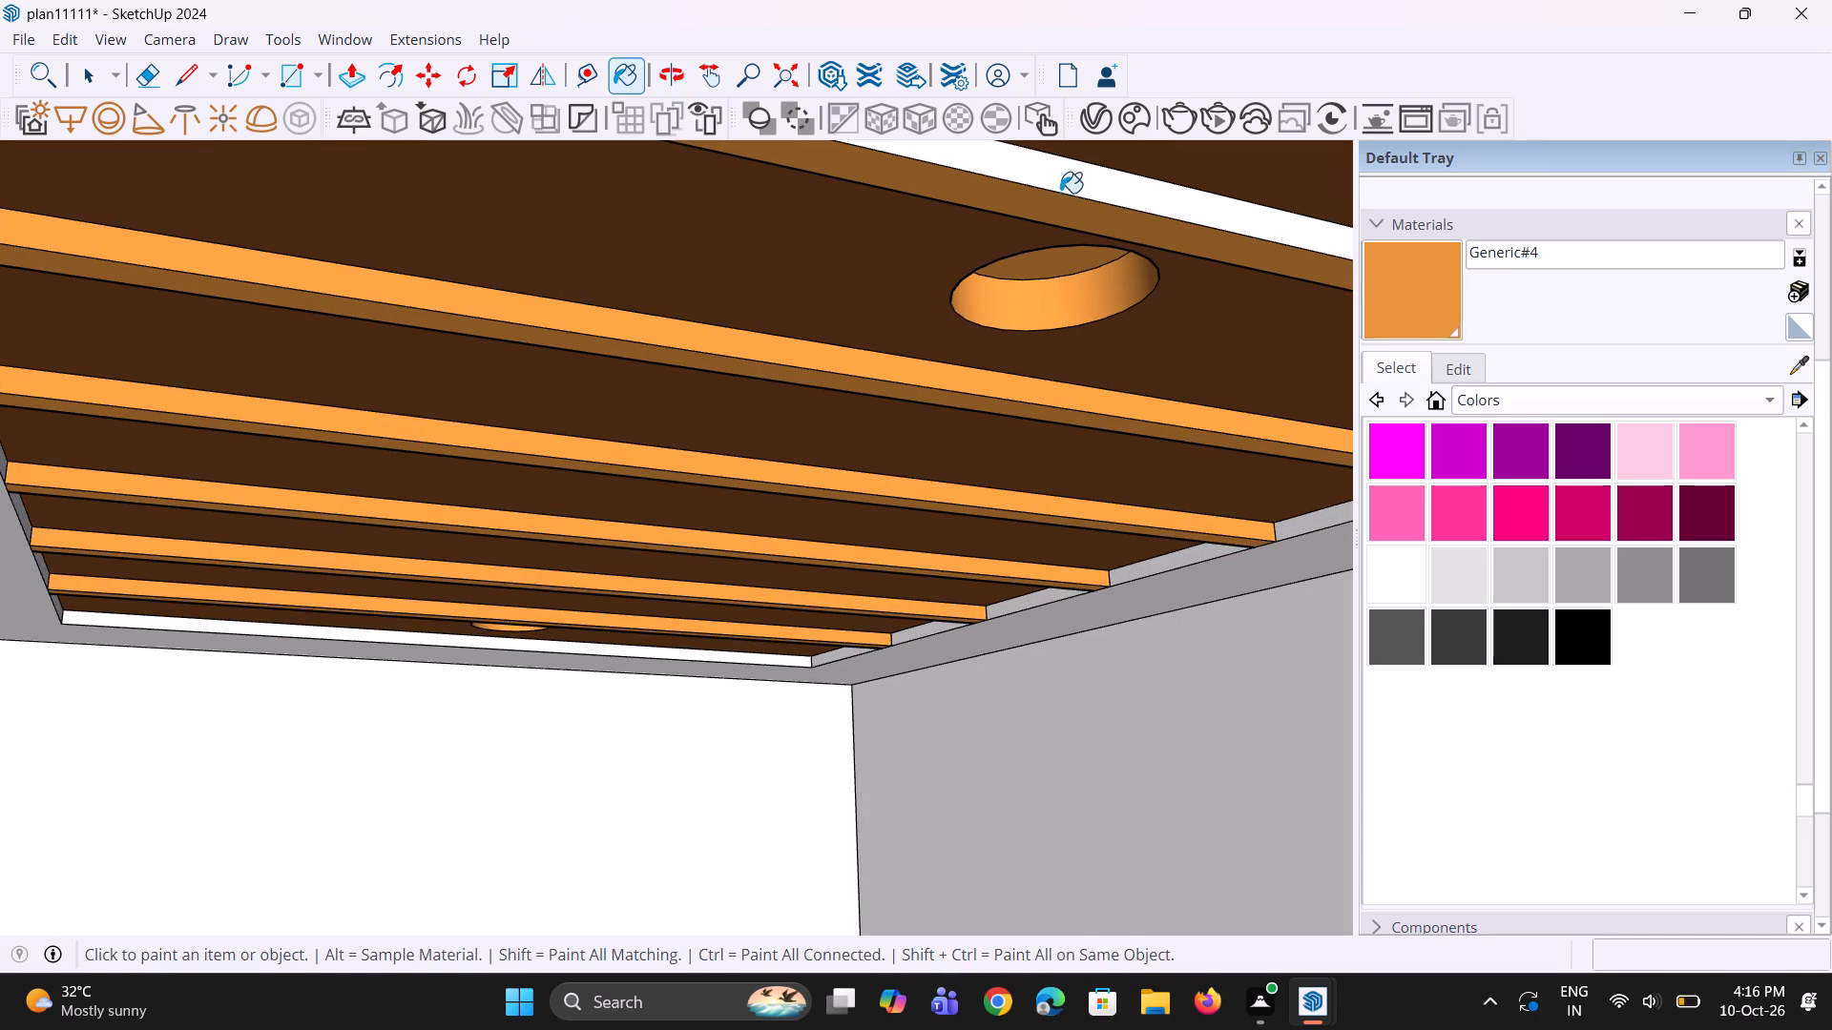
left_click(1060, 193)
left_click(1069, 183)
Paint the right-facing sides of the last three ceiling battens in the top right balcony with orange Generic#4.
scroll(638, 545, "down", 10)
scroll(691, 345, "up", 3)
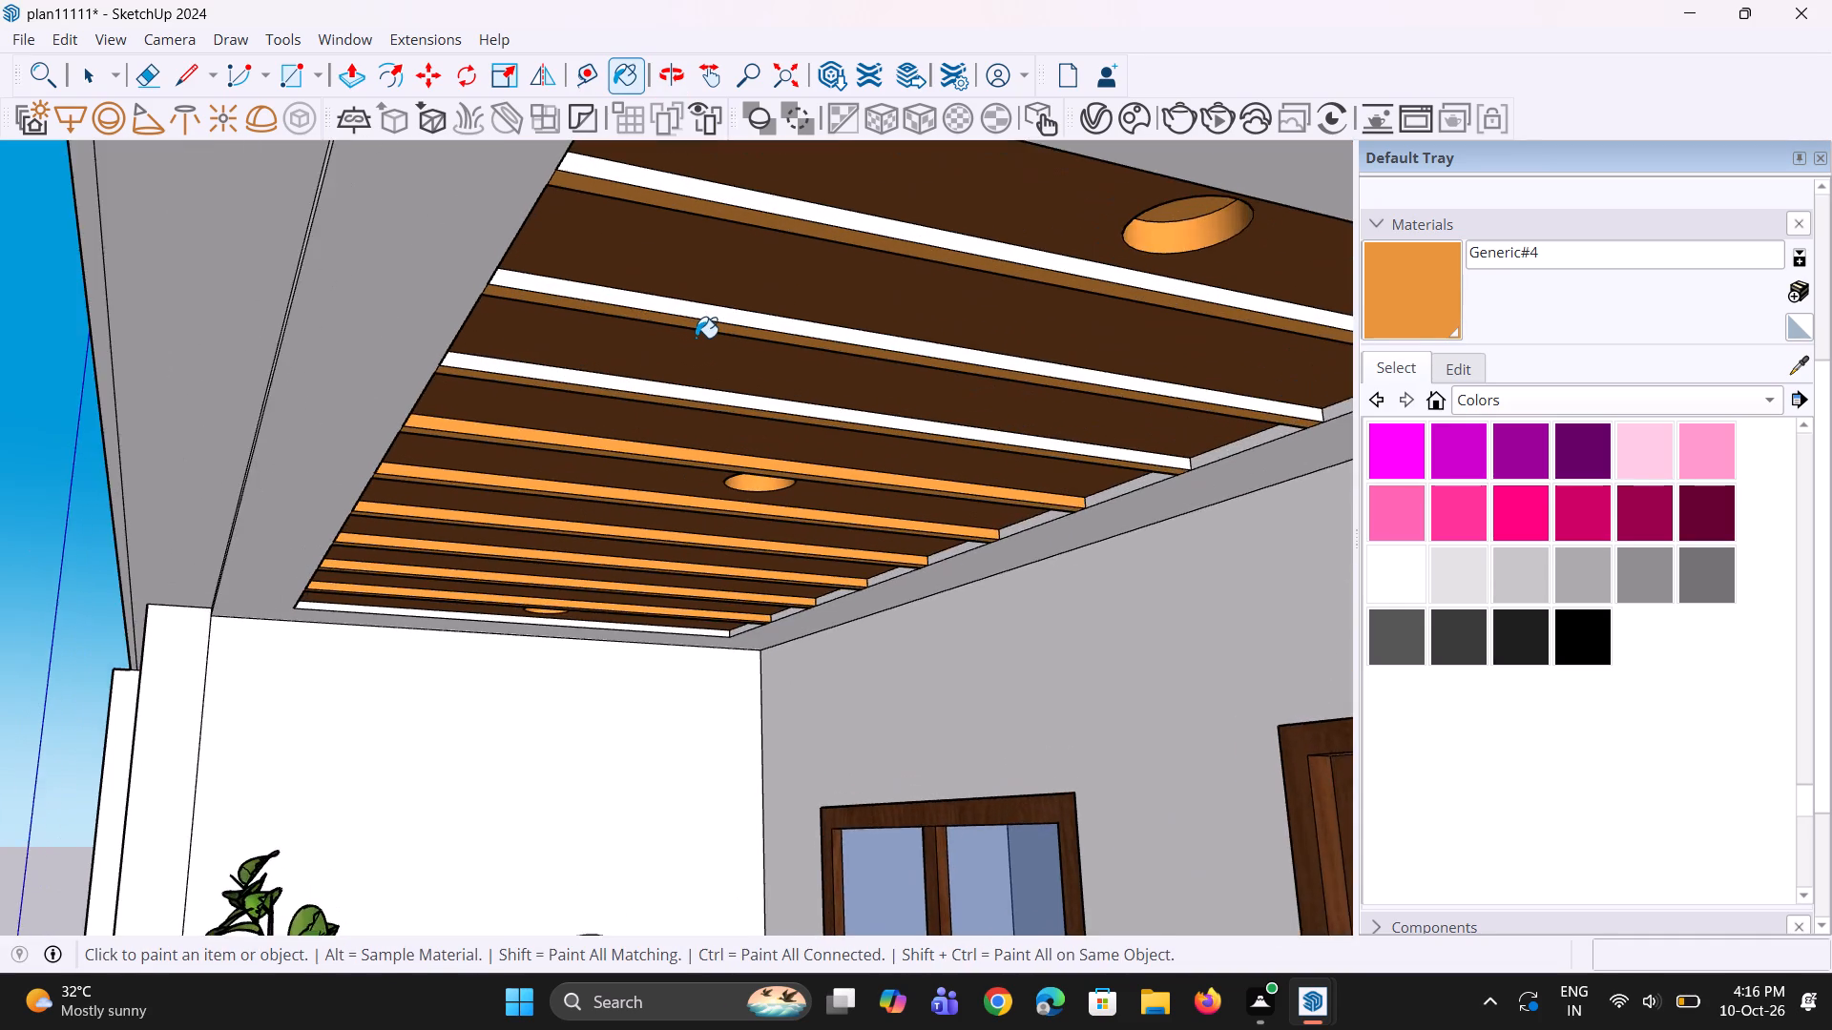
scroll(687, 353, "up", 3)
left_click(693, 409)
left_click(781, 299)
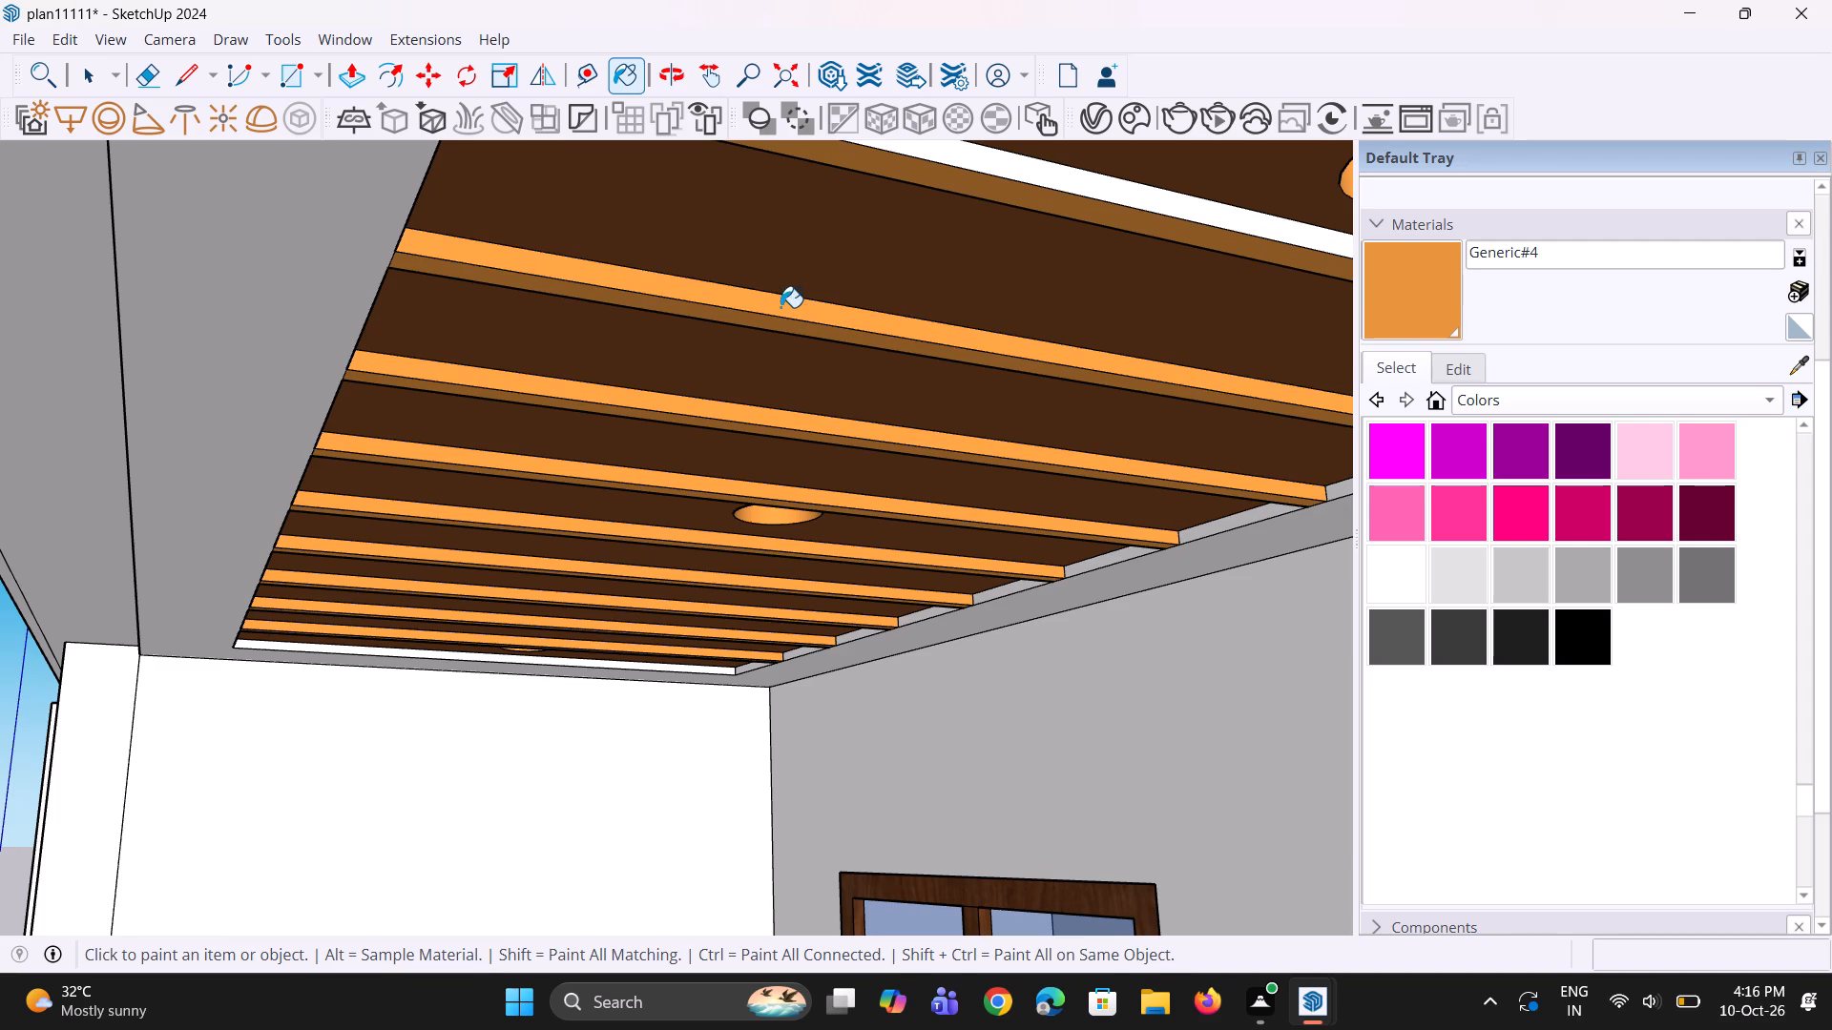
left_click(1078, 187)
Paint the left-facing sides of the four rightmost ceiling battens in the top right balcony with orange Generic#4.
middle_click_drag(529, 469, 1160, 494)
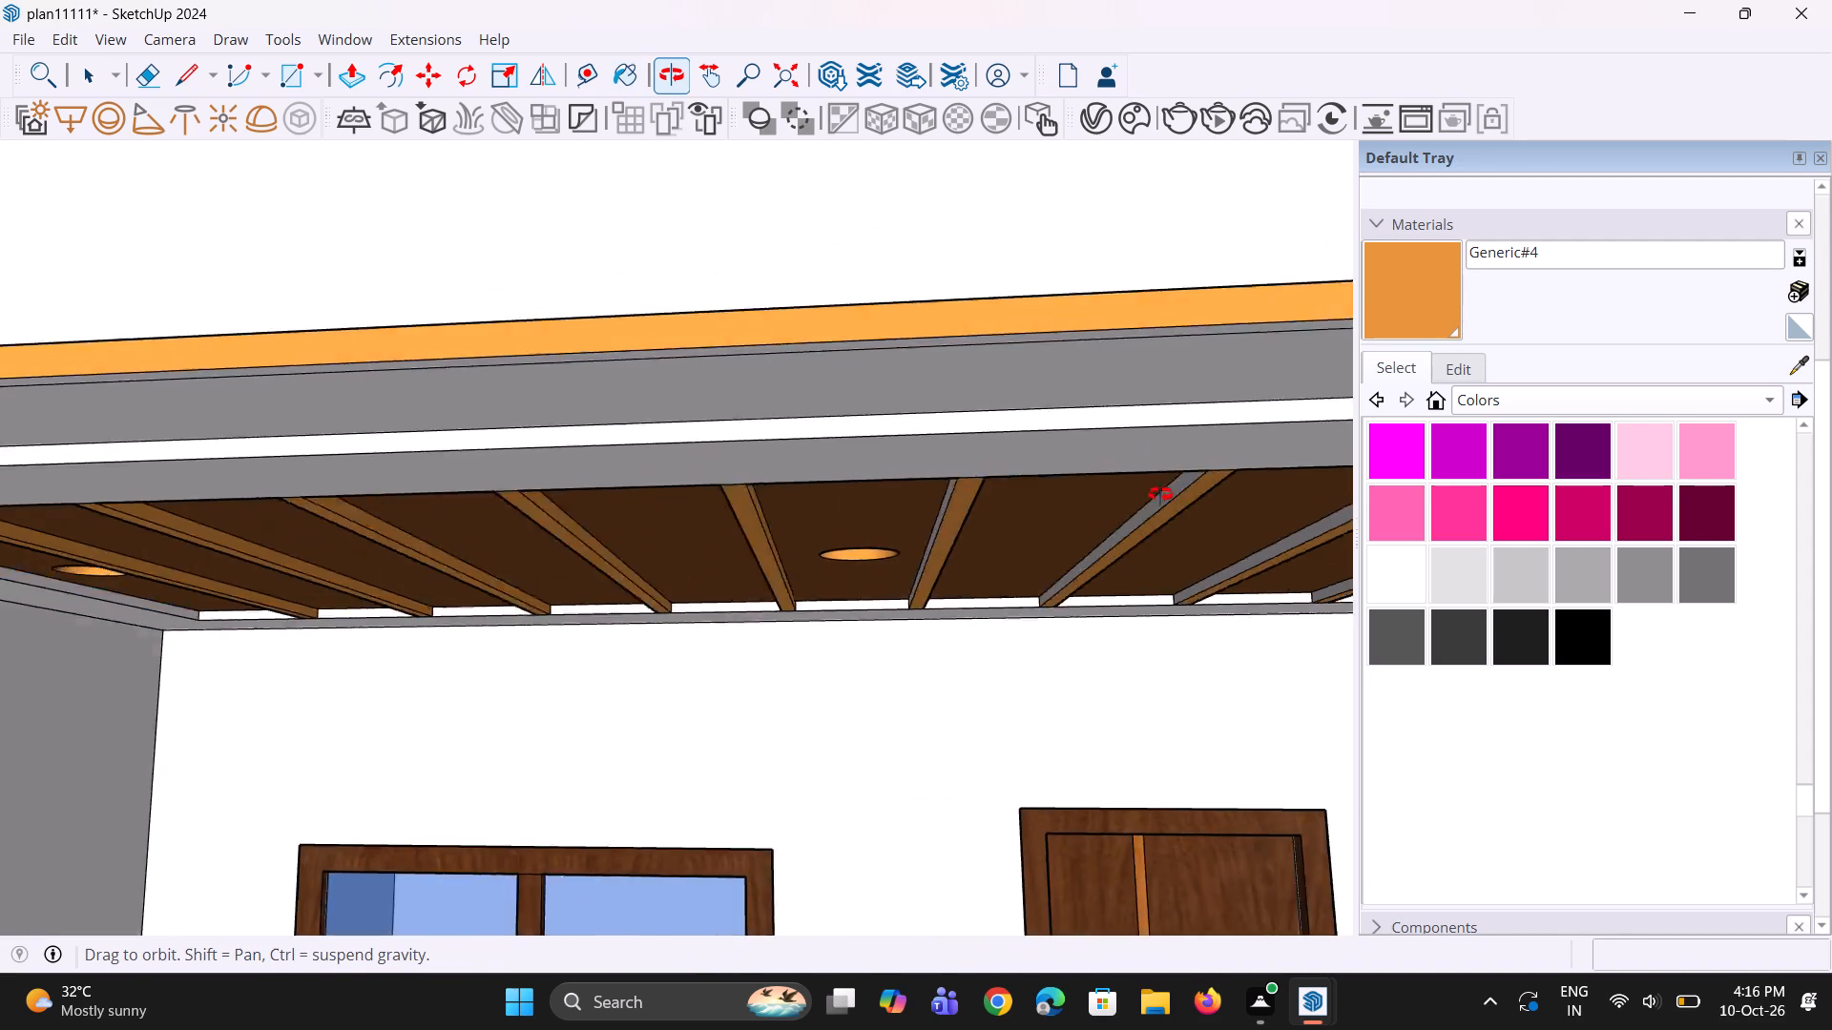
middle_click_drag(1160, 494, 1223, 474)
scroll(1224, 613, "up", 6)
left_click(1236, 596)
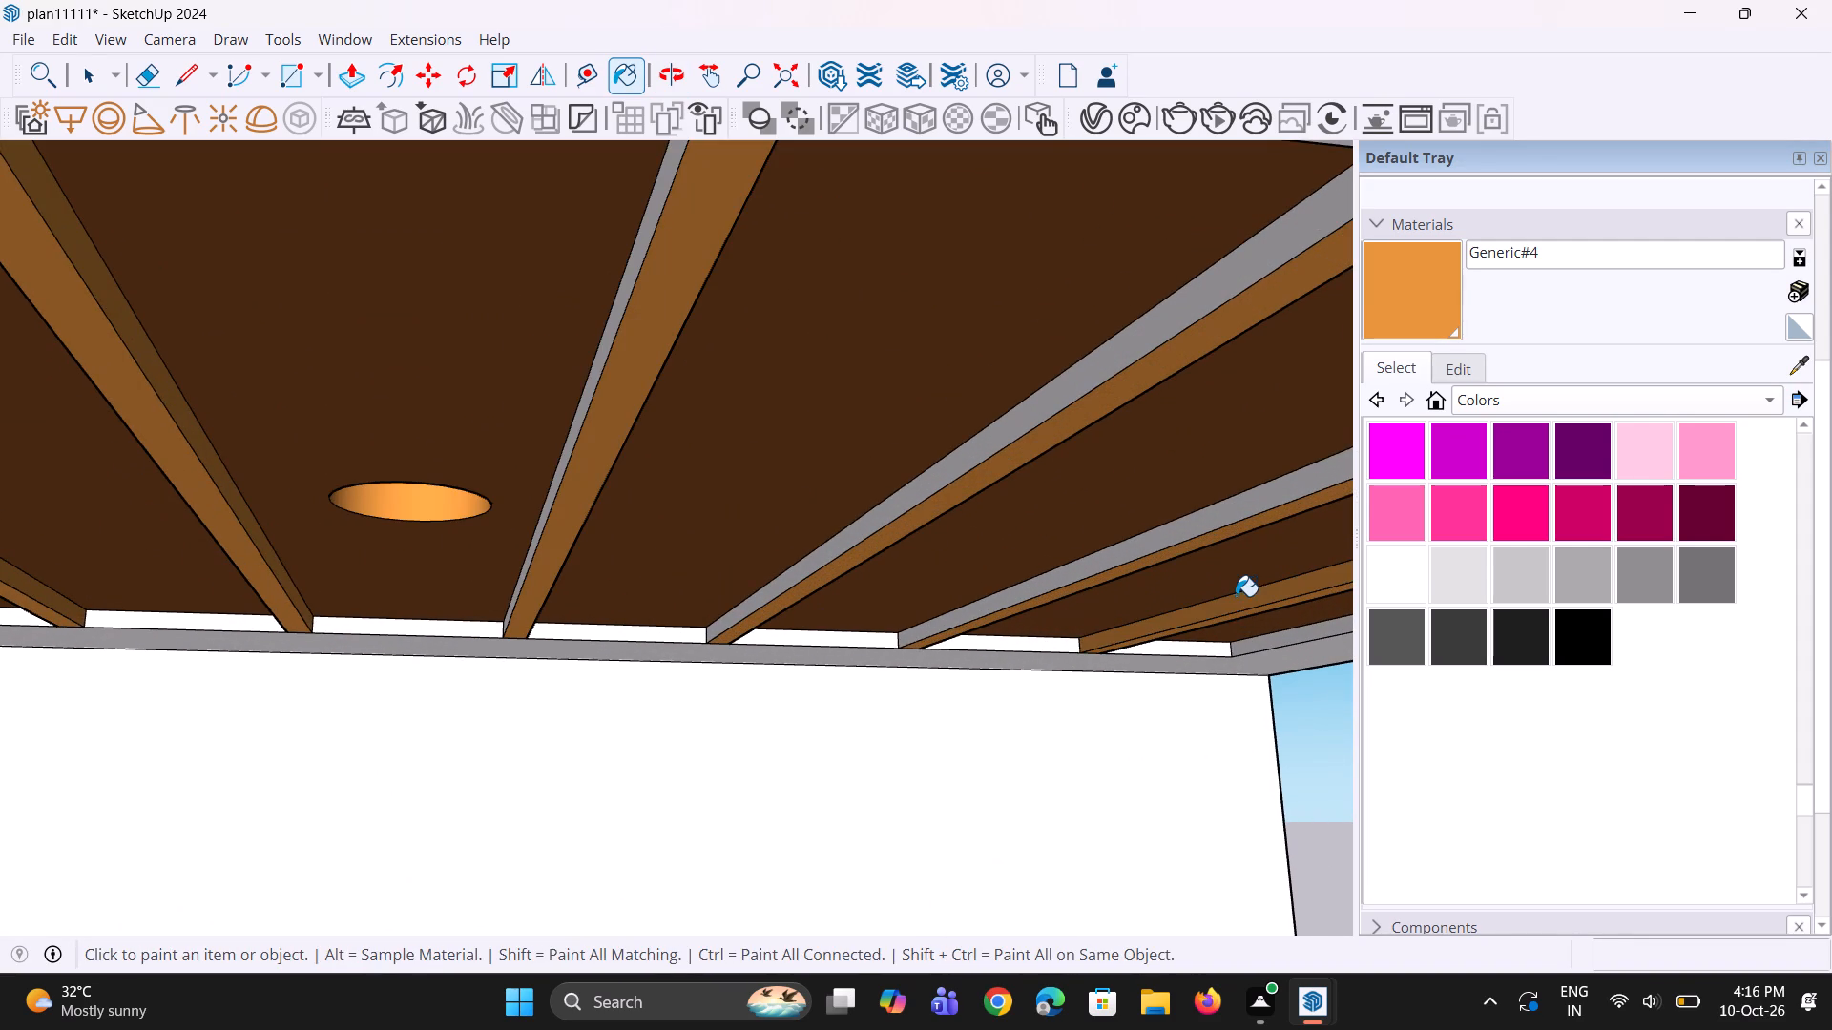
left_click(1207, 527)
left_click(1036, 413)
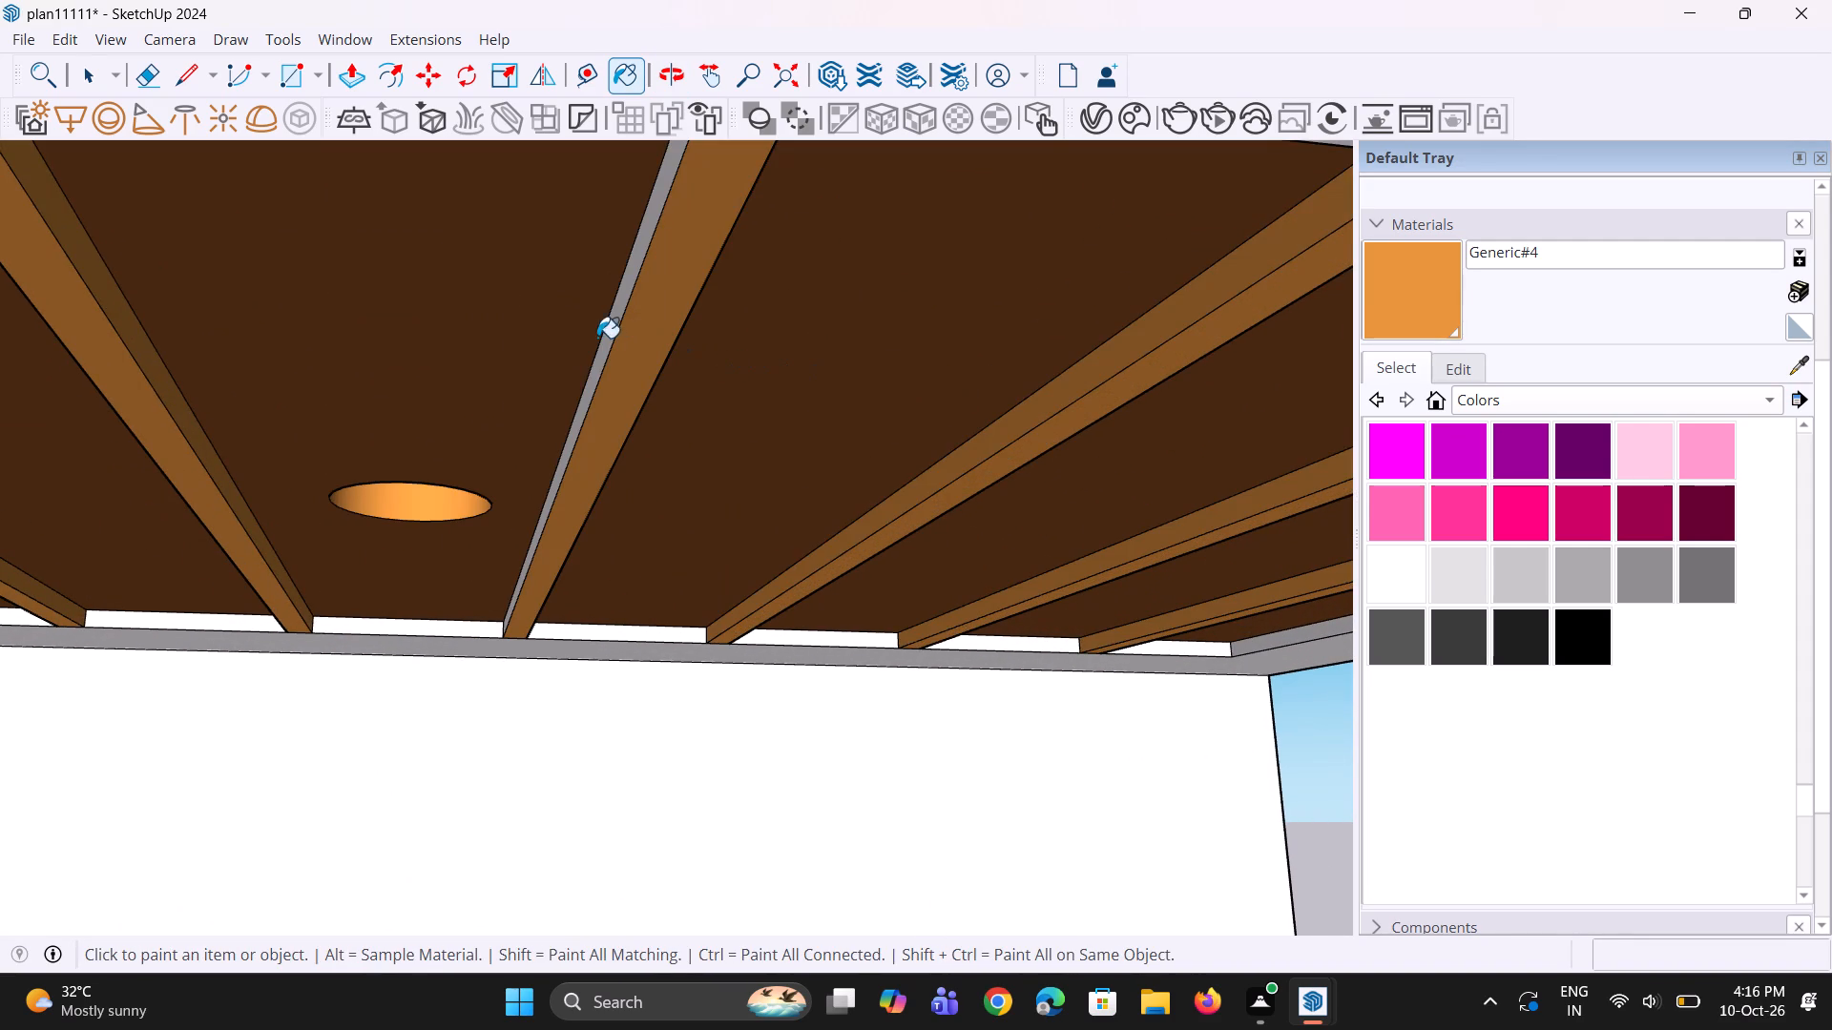
left_click(610, 340)
scroll(839, 389, "down", 8)
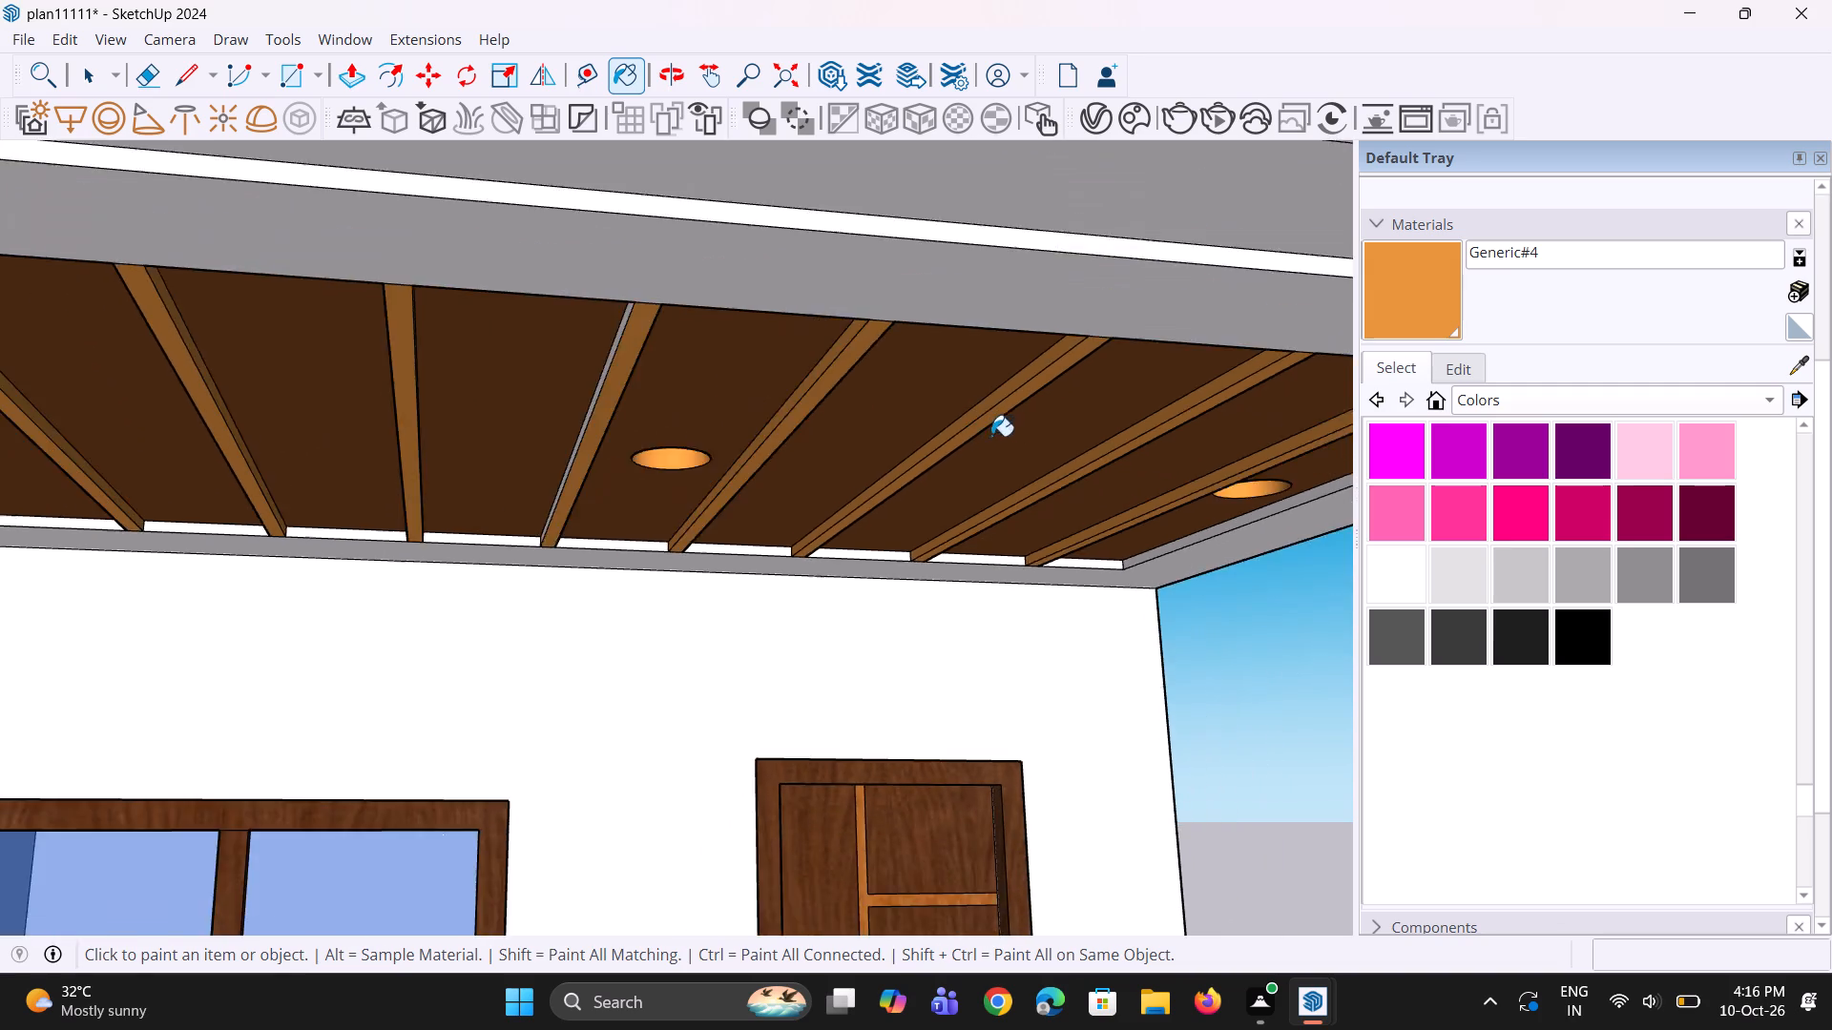
scroll(991, 436, "down", 6)
Paint the left-facing sides of the remaining five ceiling battens in the top right balcony with orange Generic#4.
middle_click_drag(437, 467, 626, 429)
scroll(319, 345, "up", 3)
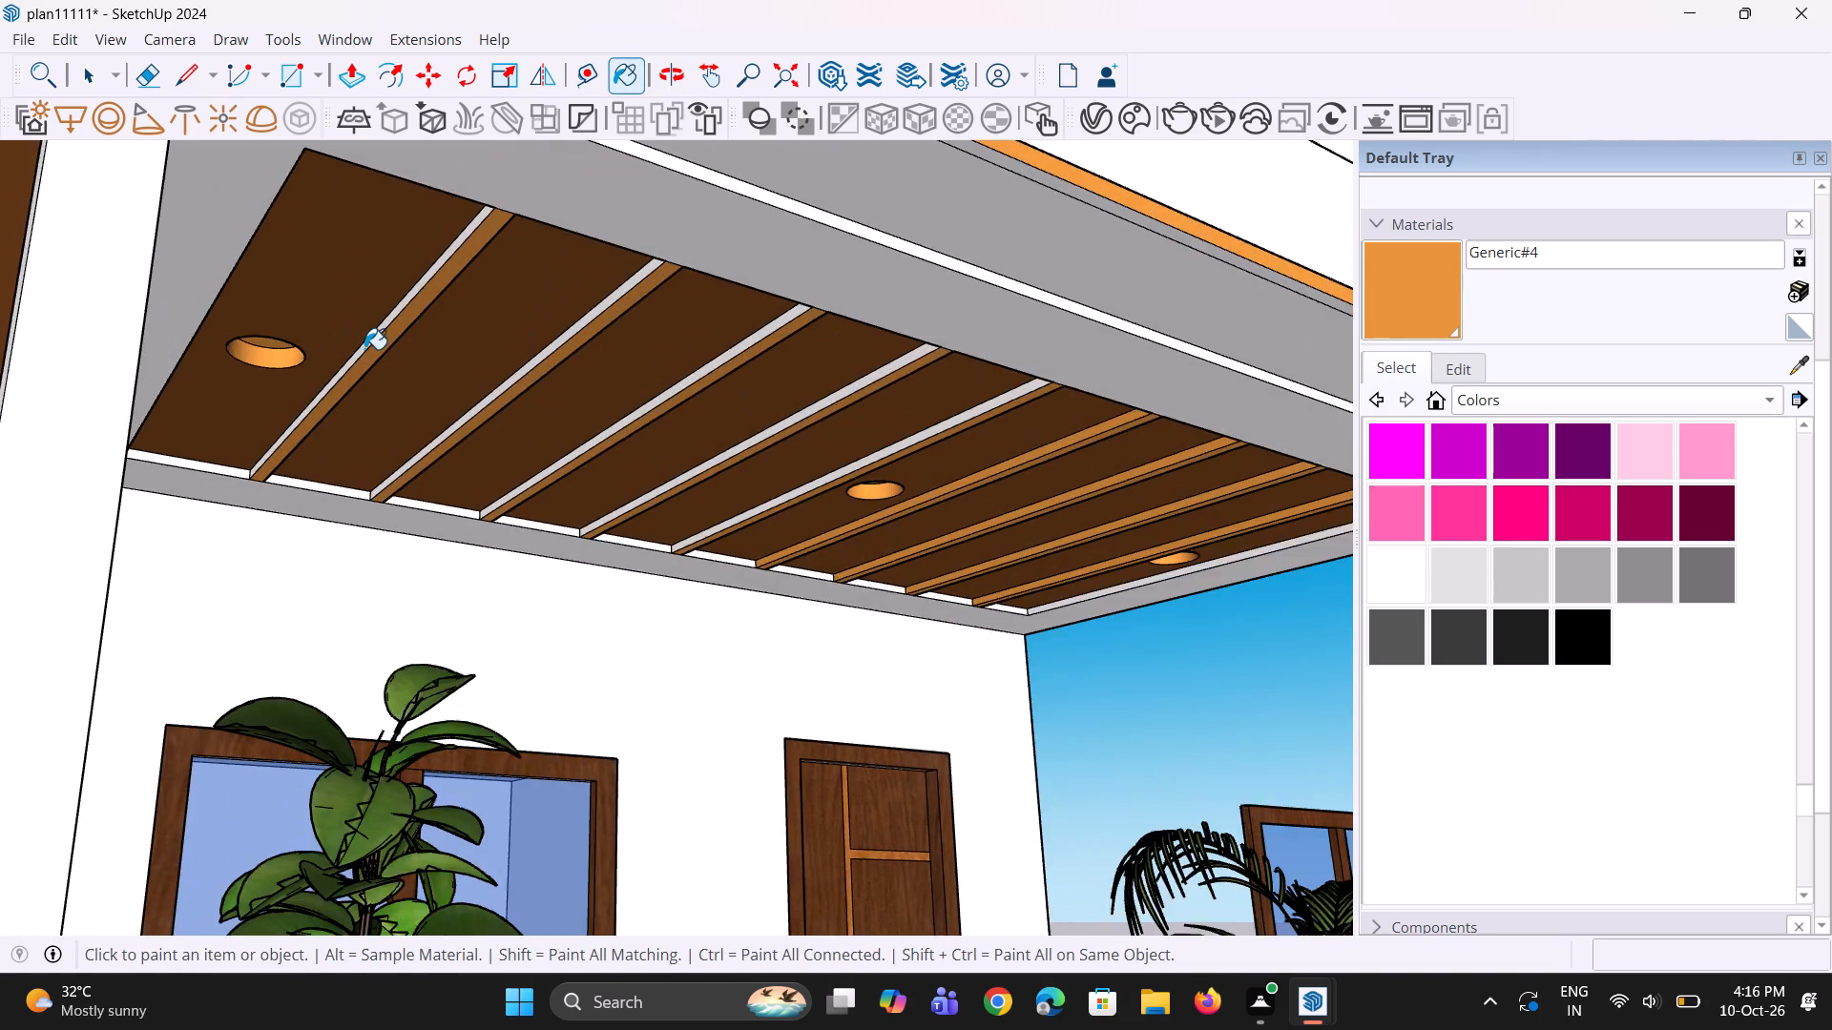
scroll(364, 349, "up", 2)
left_click_drag(367, 340, 376, 344)
scroll(497, 392, "up", 2)
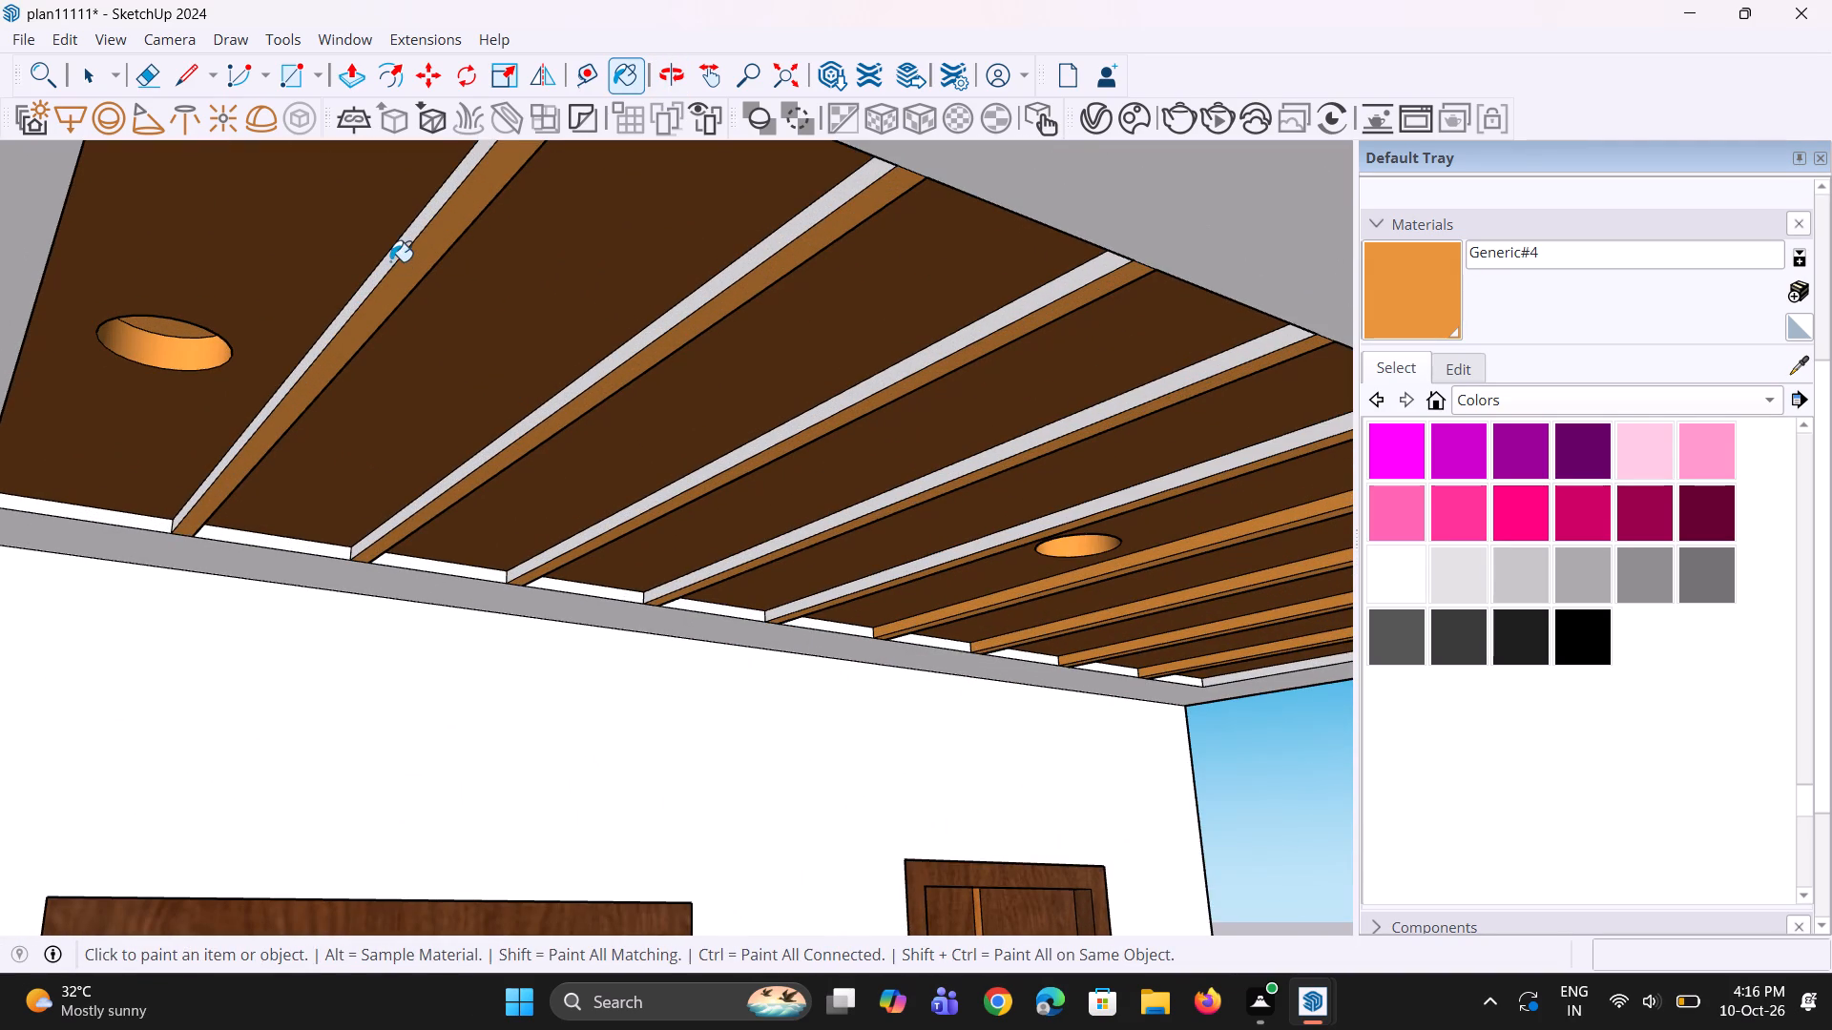
left_click(390, 261)
left_click(614, 361)
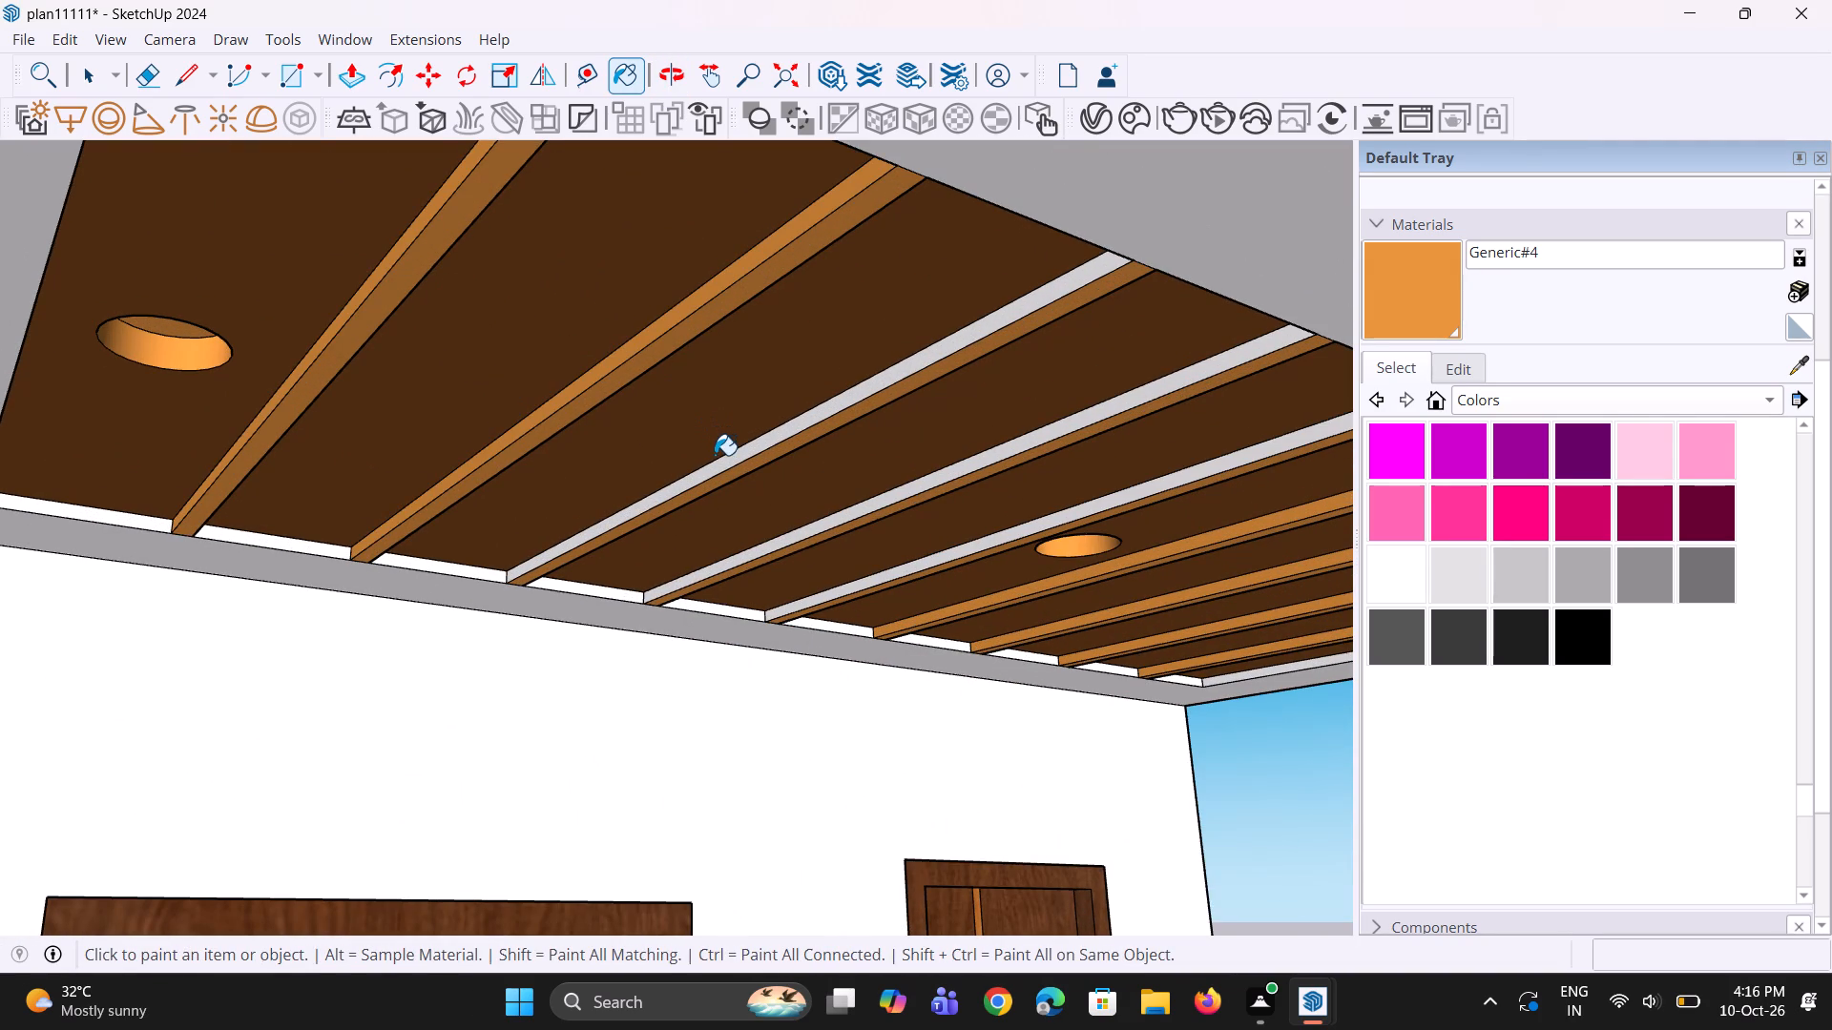
left_click(715, 461)
scroll(700, 483, "up", 2)
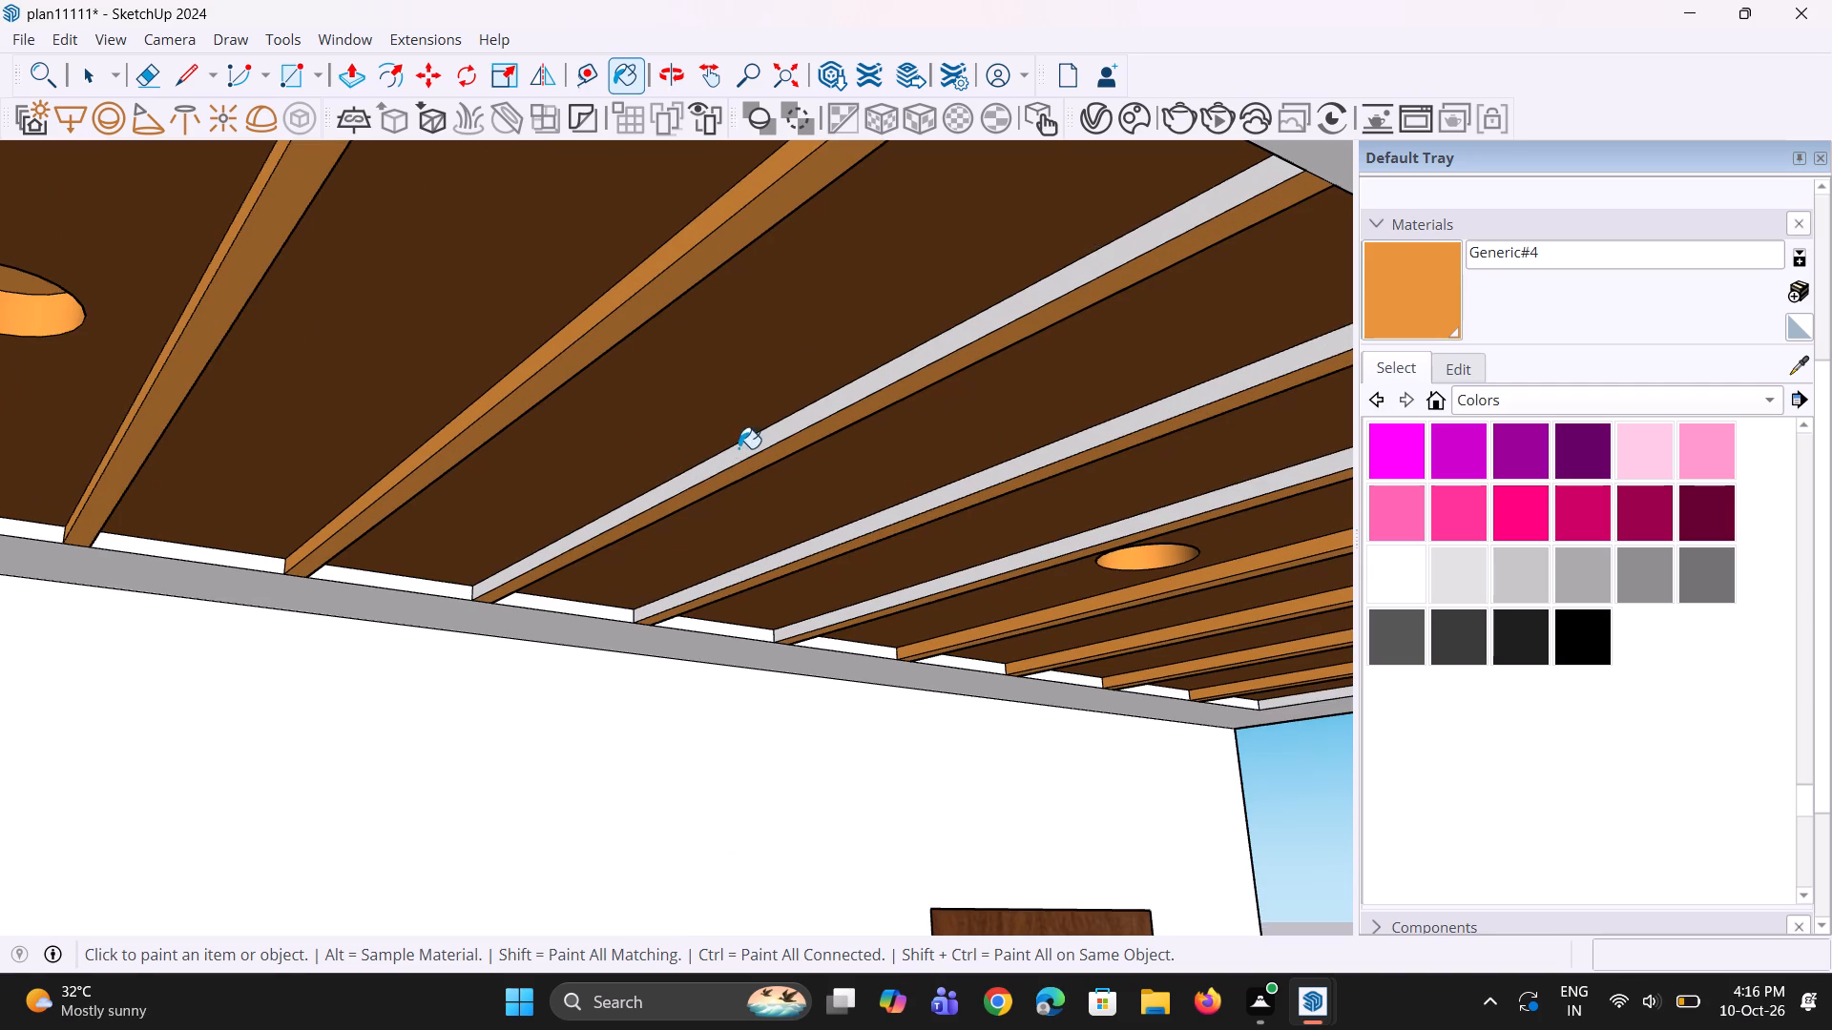
left_click(739, 448)
left_click(787, 553)
scroll(833, 598, "up", 3)
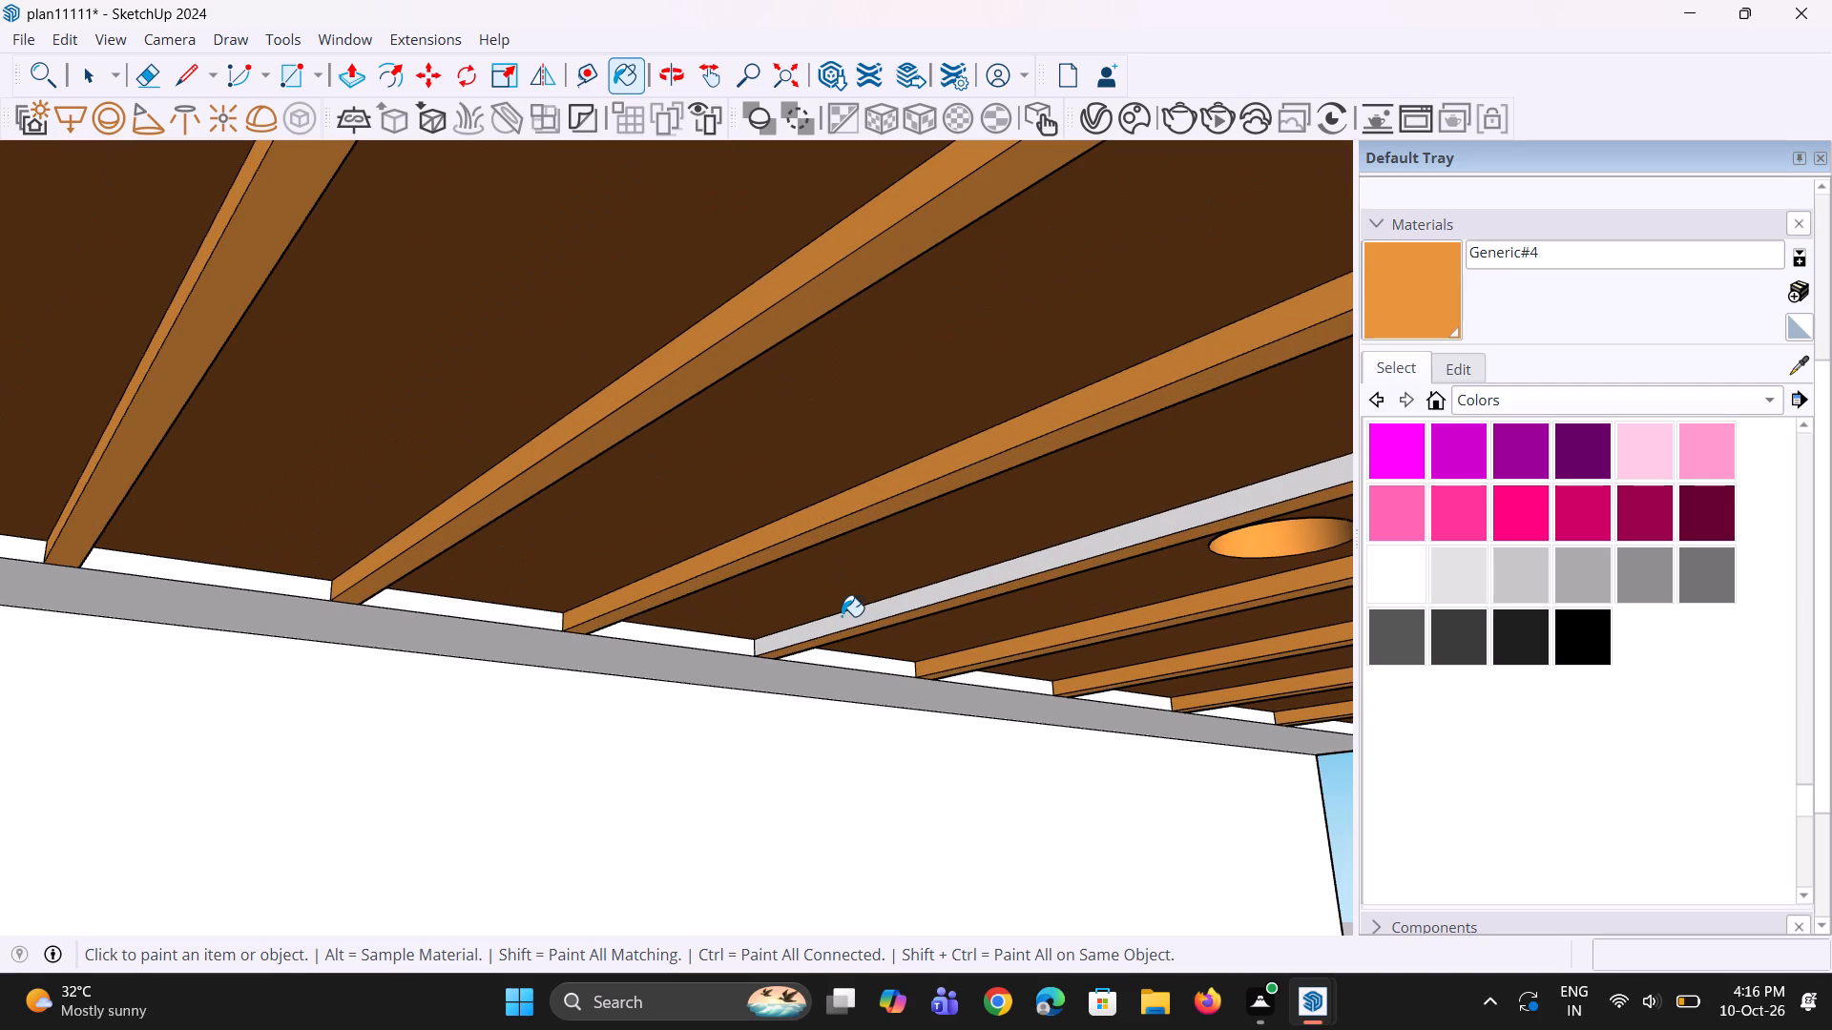
left_click(842, 616)
Paint the thin strip along the front of the top right balcony's ceiling with orange Generic#4.
scroll(771, 631, "down", 5)
scroll(257, 438, "down", 9)
middle_click_drag(584, 458, 322, 393)
scroll(336, 385, "down", 15)
scroll(382, 556, "up", 7)
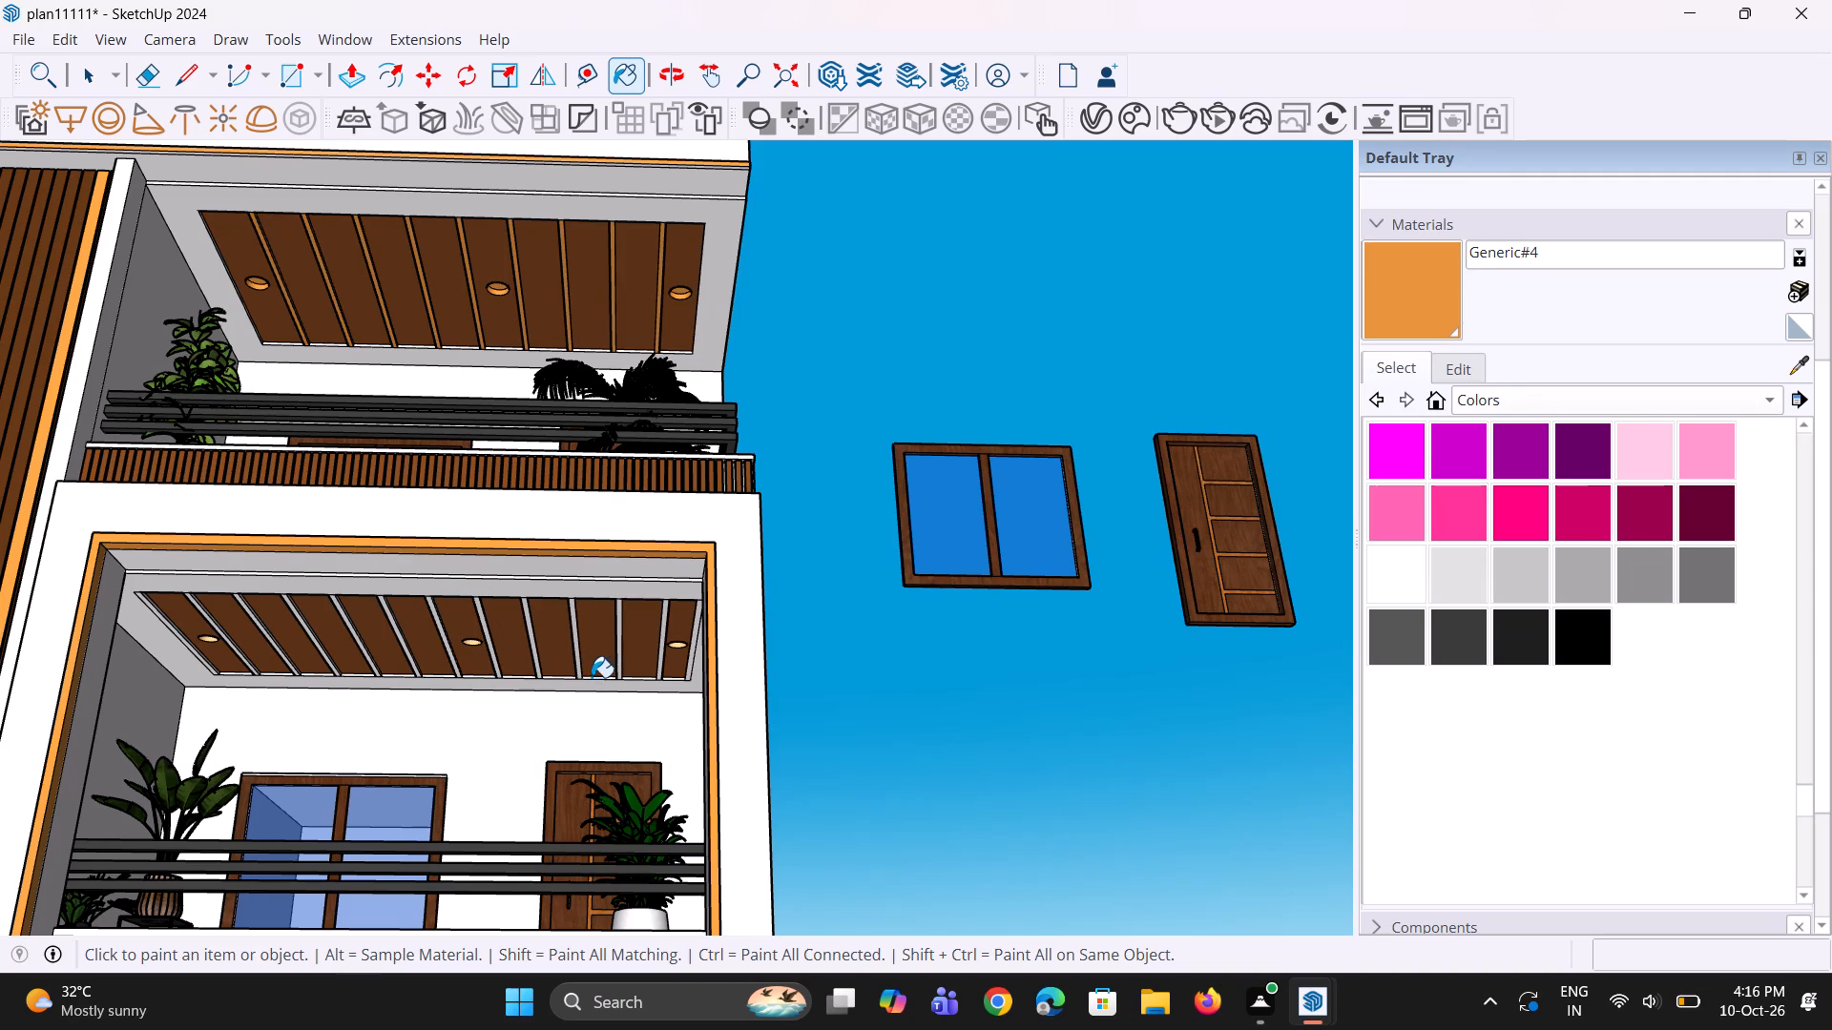
scroll(281, 257, "up", 3)
scroll(44, 162, "up", 5)
left_click(128, 166)
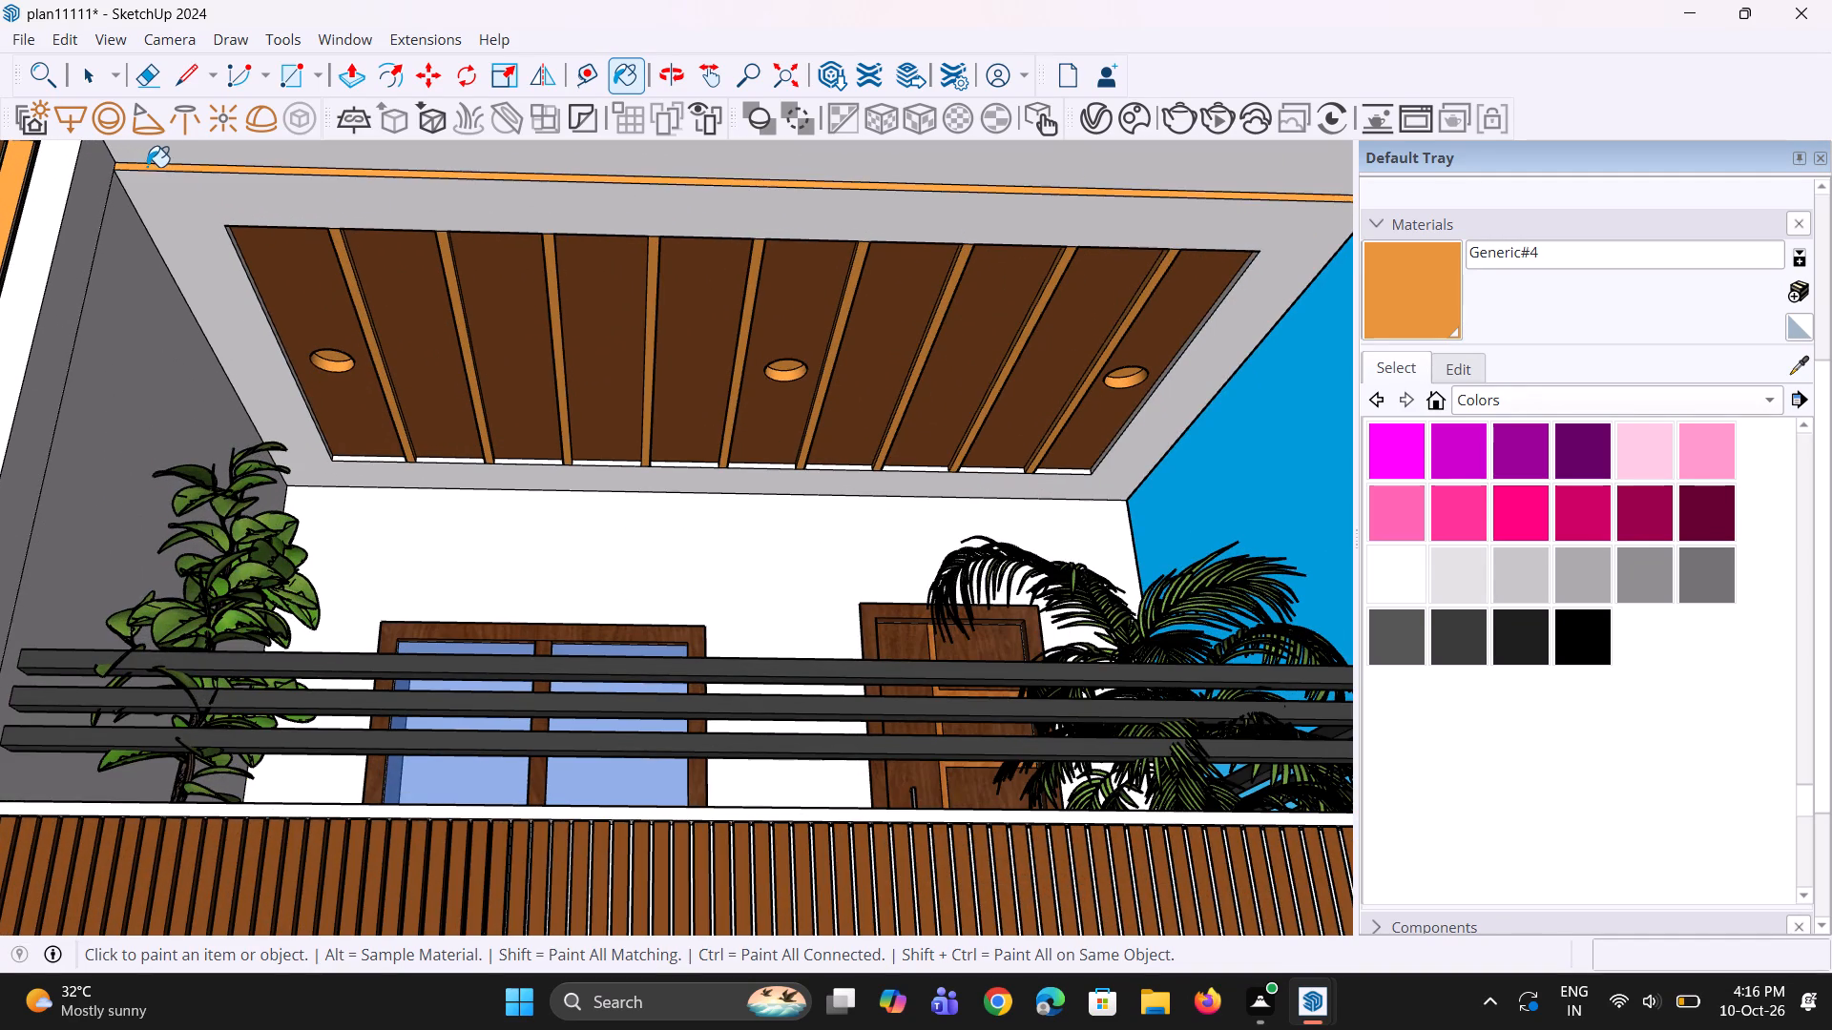
Paint the thin strip along the front of the framed middle-floor right balcony's ceiling with orange Generic#4.
scroll(157, 229, "down", 9)
scroll(345, 609, "up", 2)
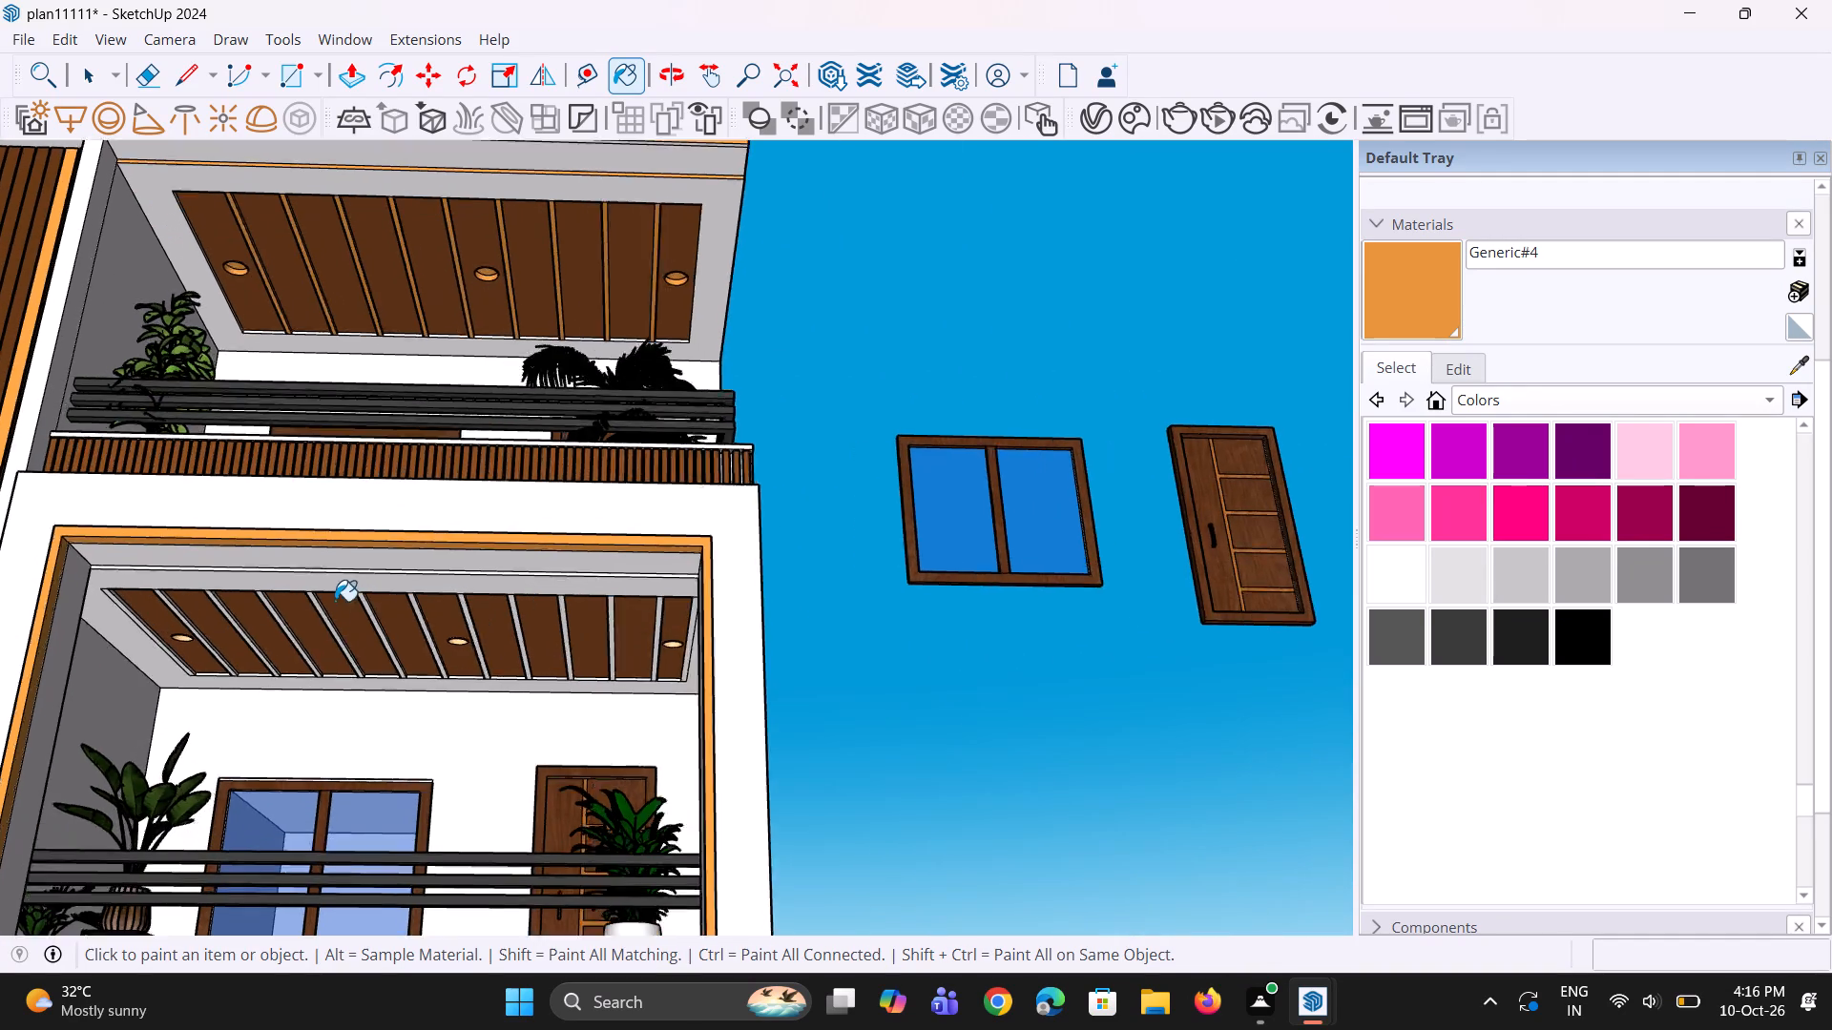
scroll(335, 601, "up", 5)
left_click(360, 548)
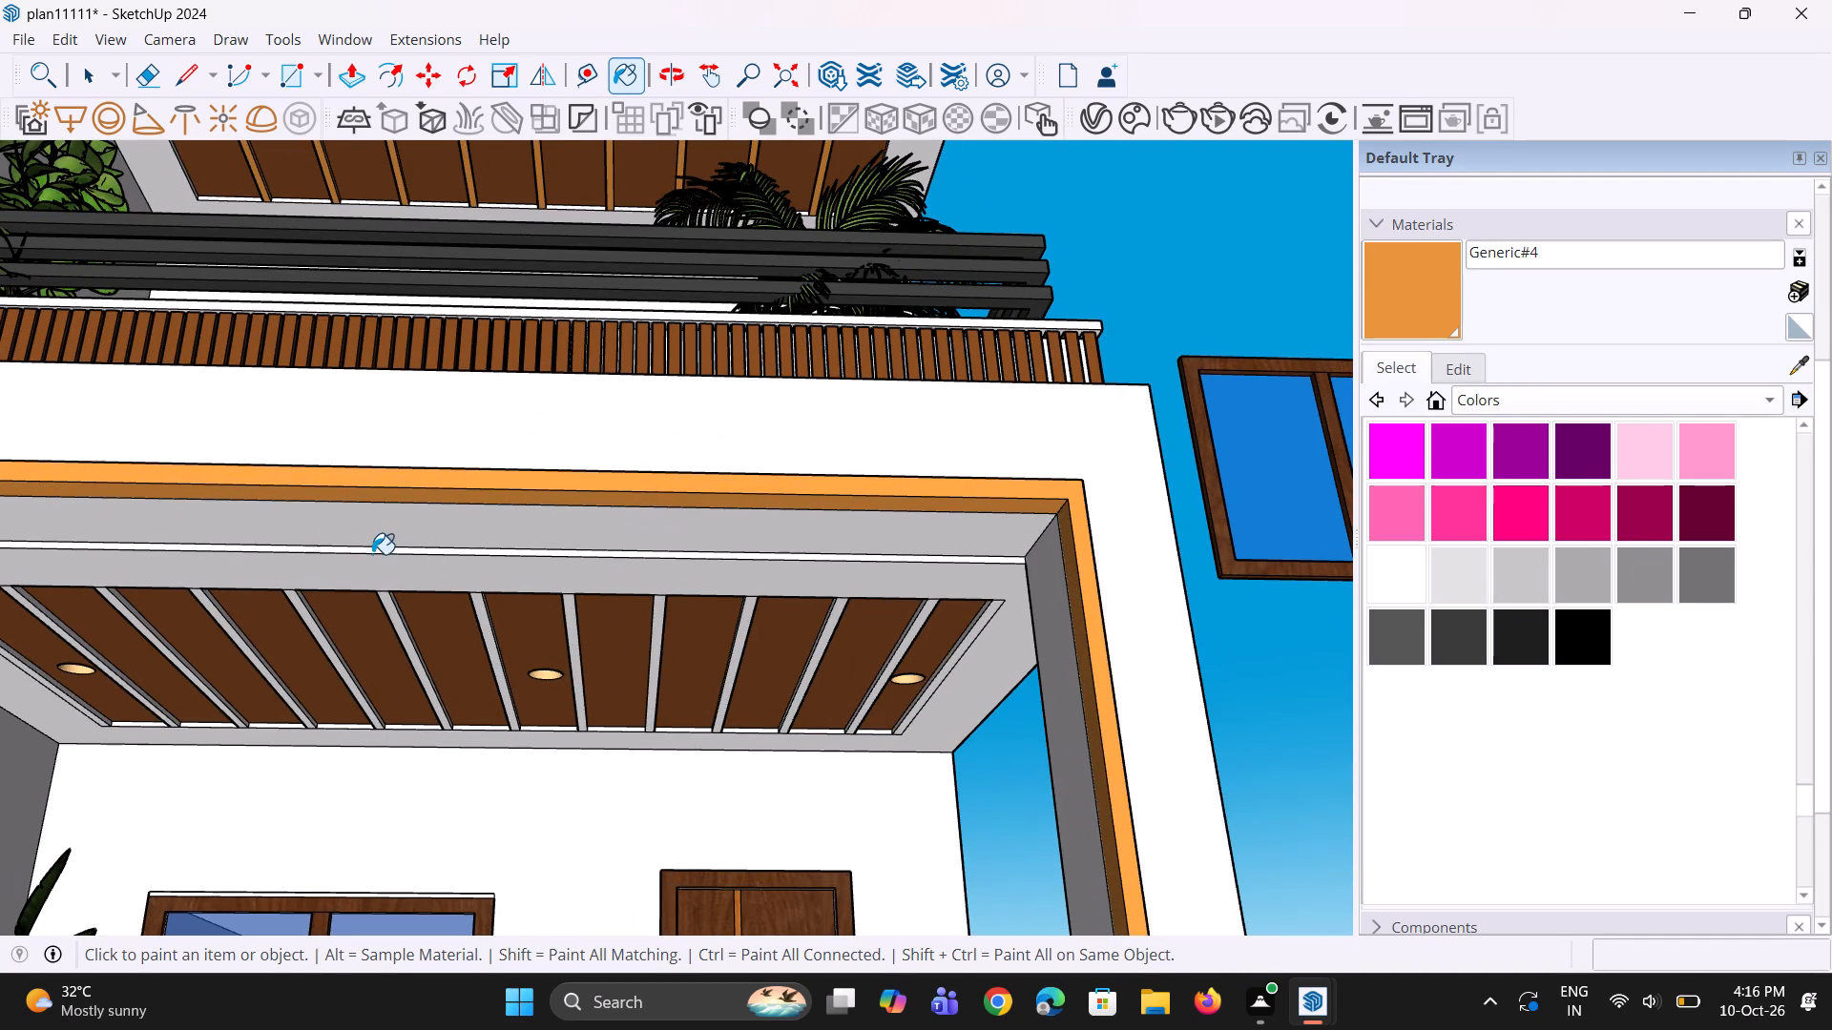
left_click(375, 554)
left_click(386, 549)
scroll(435, 558, "down", 6)
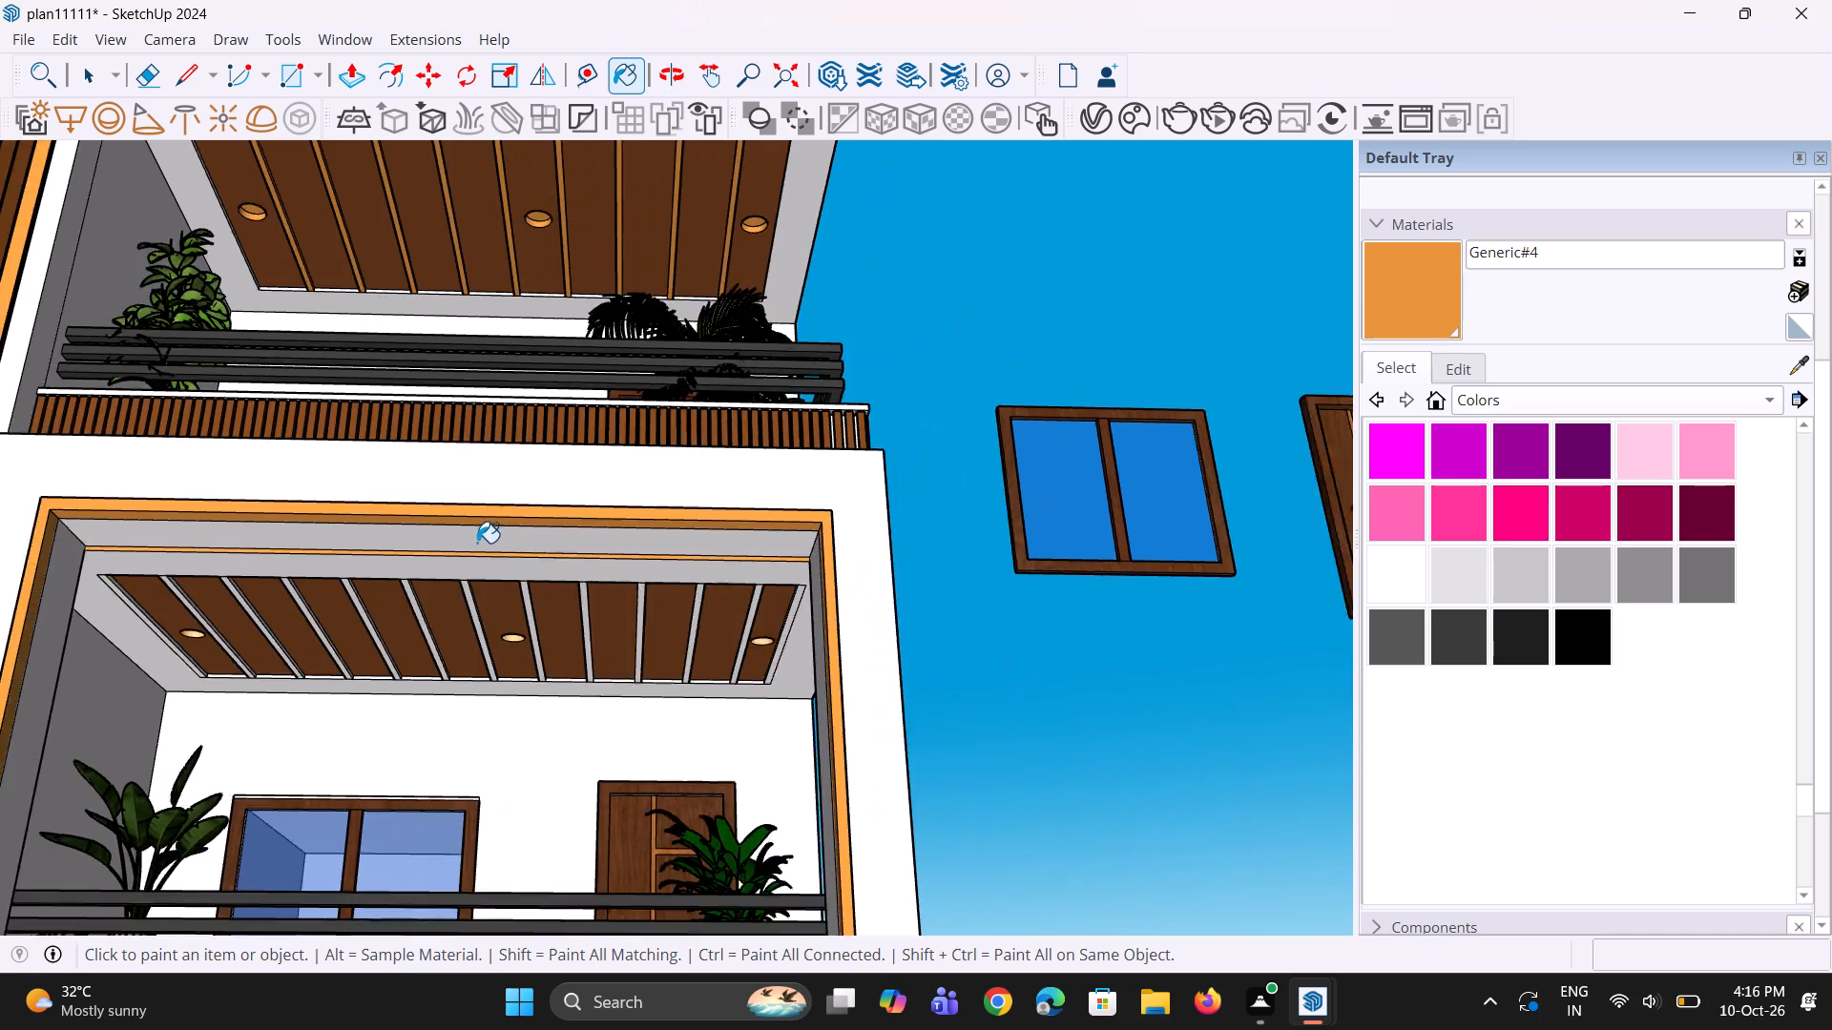
Paint the thin strip along the front of the lowest right balcony's ceiling, beneath the framed balcony, with orange Generic#4.
scroll(477, 543, "down", 7)
scroll(475, 543, "up", 2)
scroll(475, 543, "down", 7)
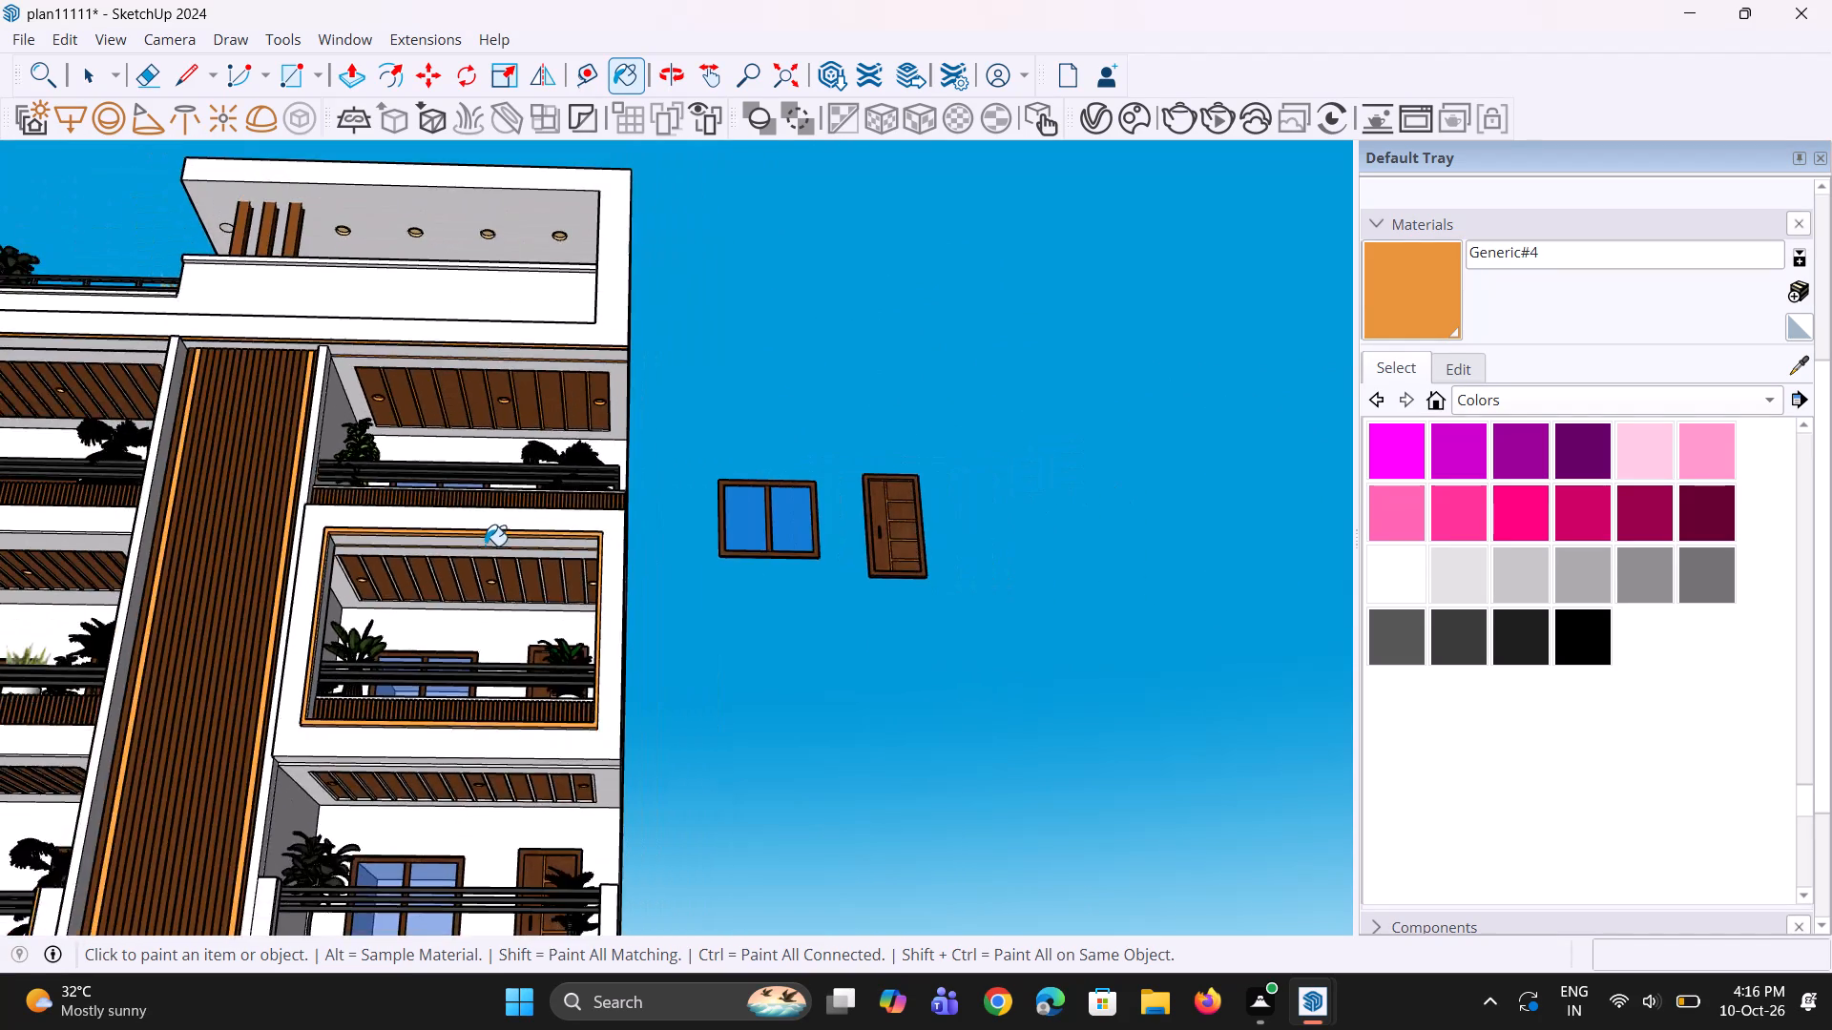
scroll(485, 546, "down", 2)
middle_click_drag(370, 616, 389, 573)
scroll(375, 599, "up", 11)
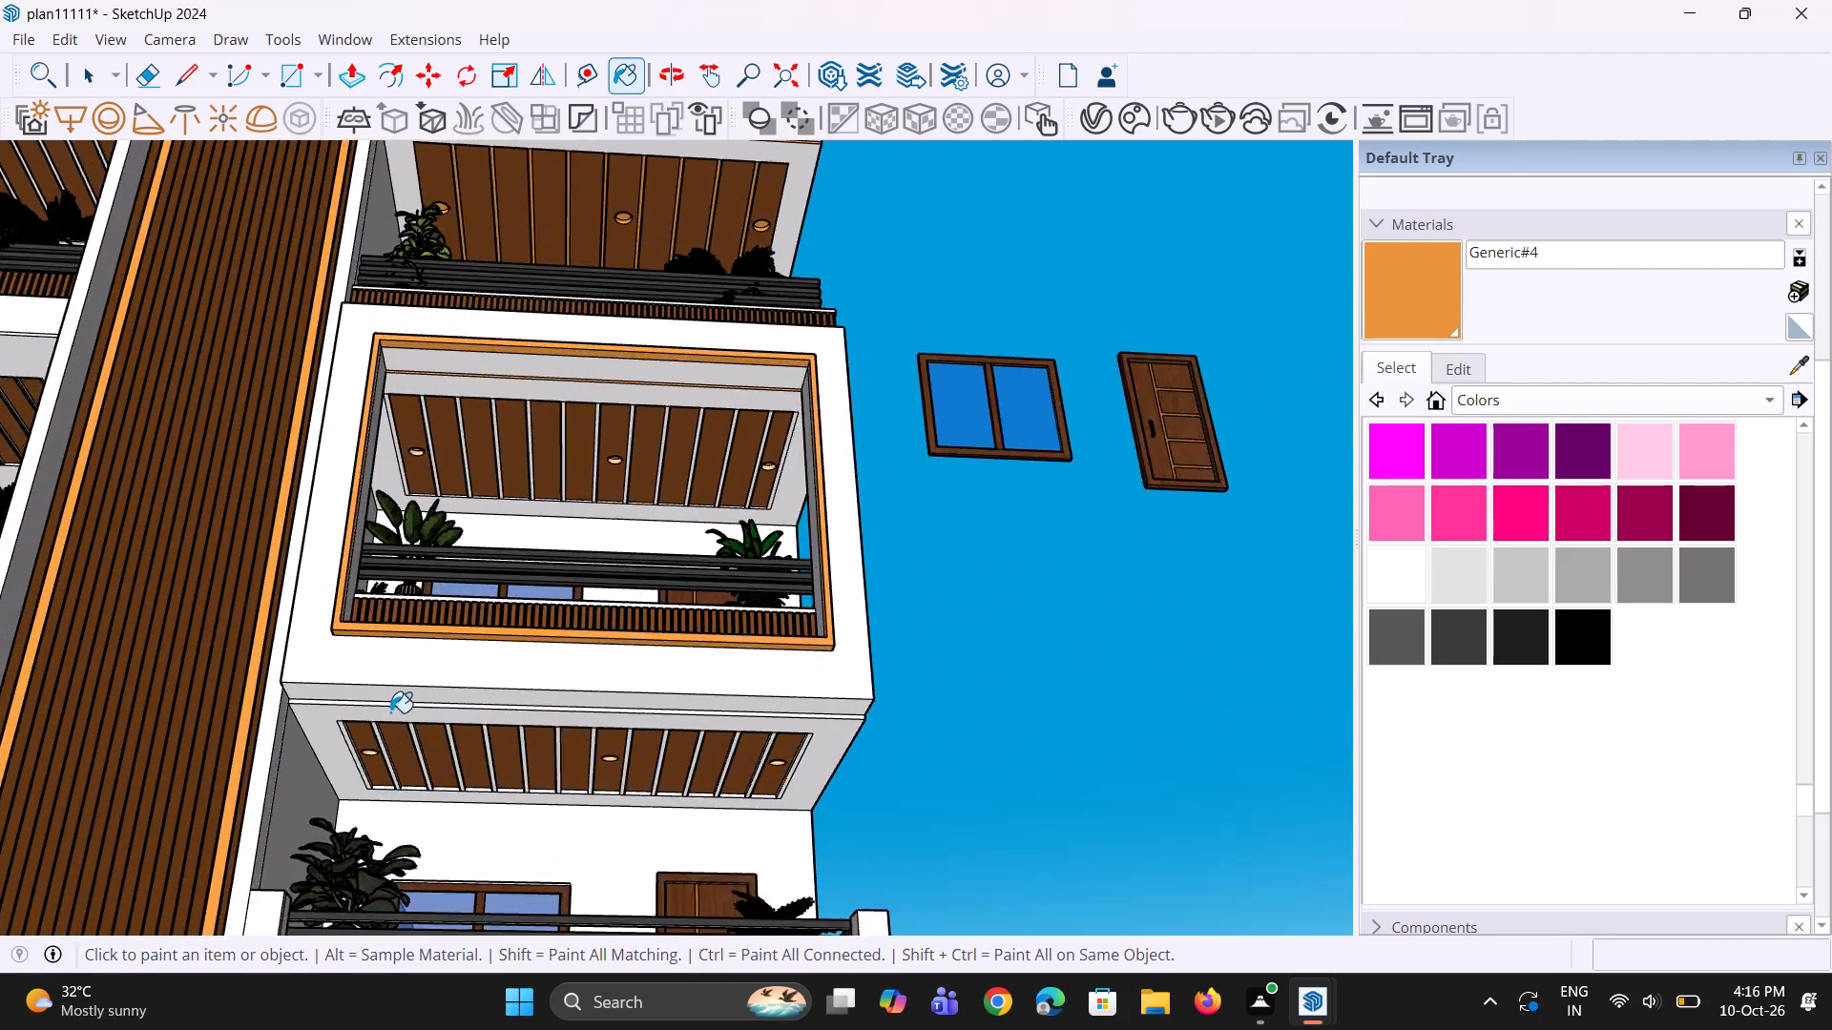
scroll(390, 712, "up", 3)
left_click(448, 700)
Paint the thin strip along the front of the middle-floor left balcony's ceiling with orange Generic#4.
scroll(456, 696, "down", 6)
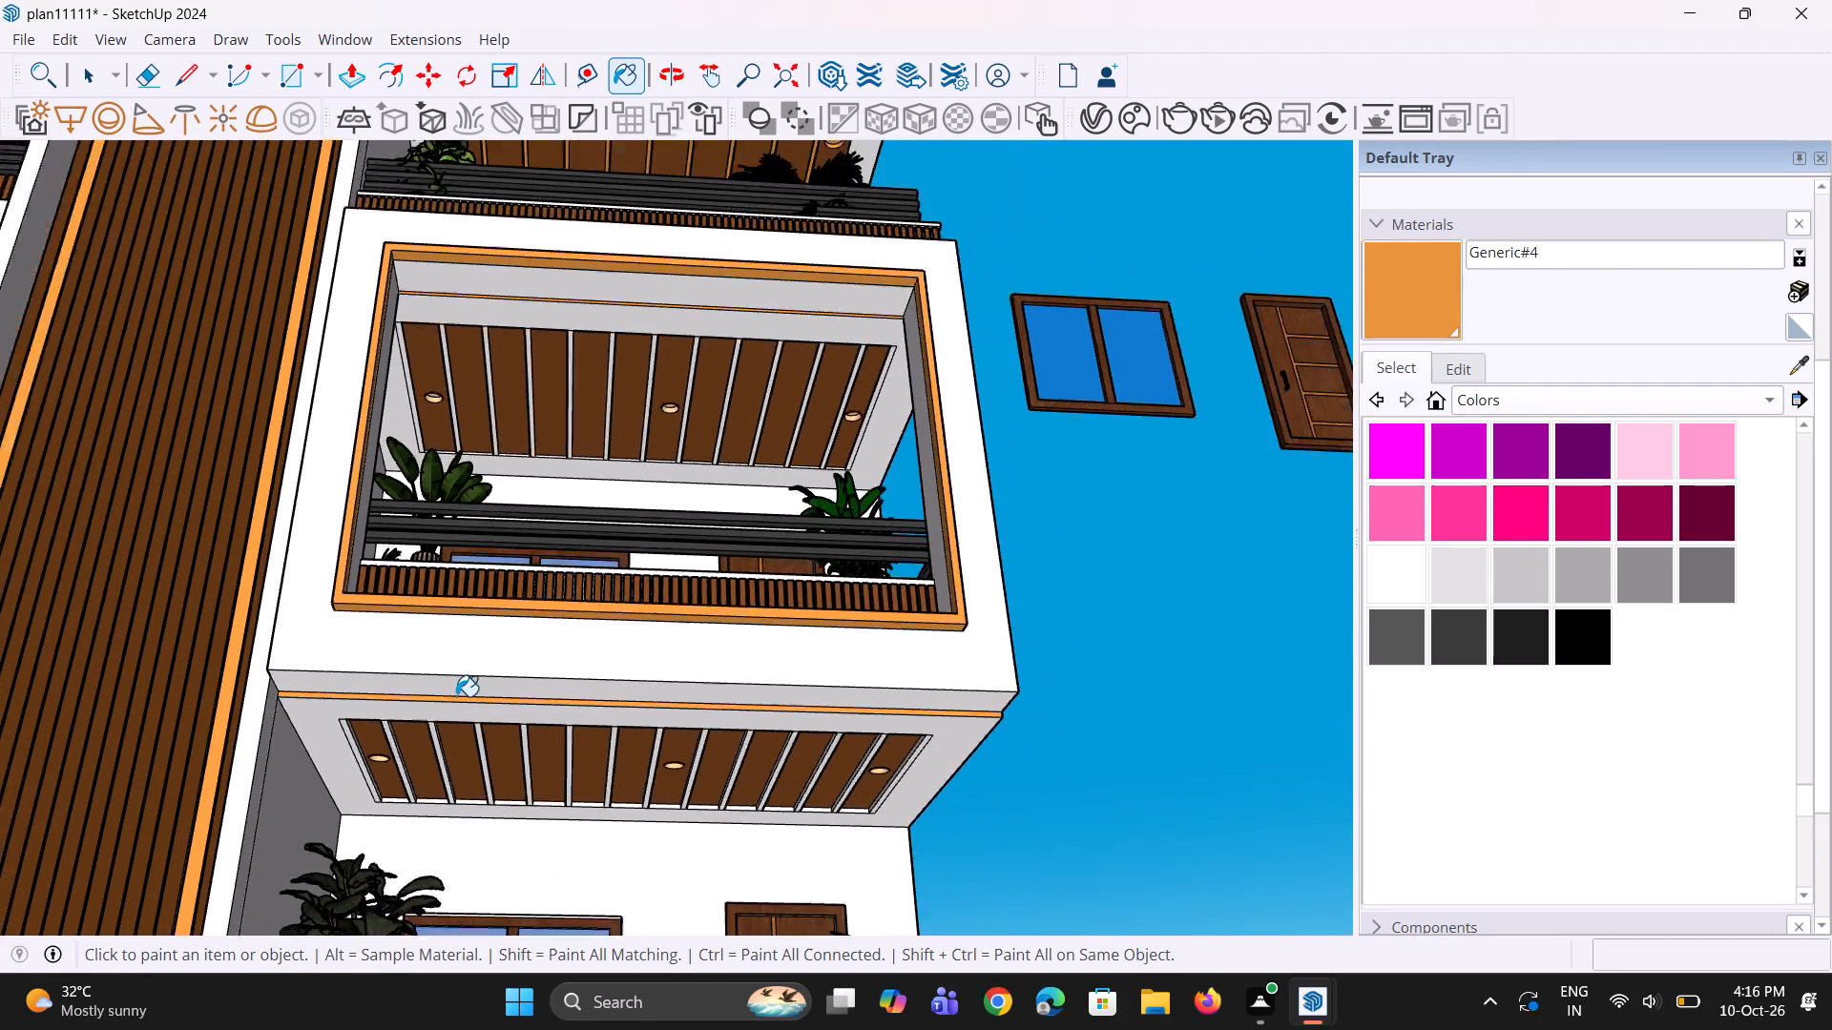
scroll(457, 694, "down", 8)
scroll(163, 690, "up", 12)
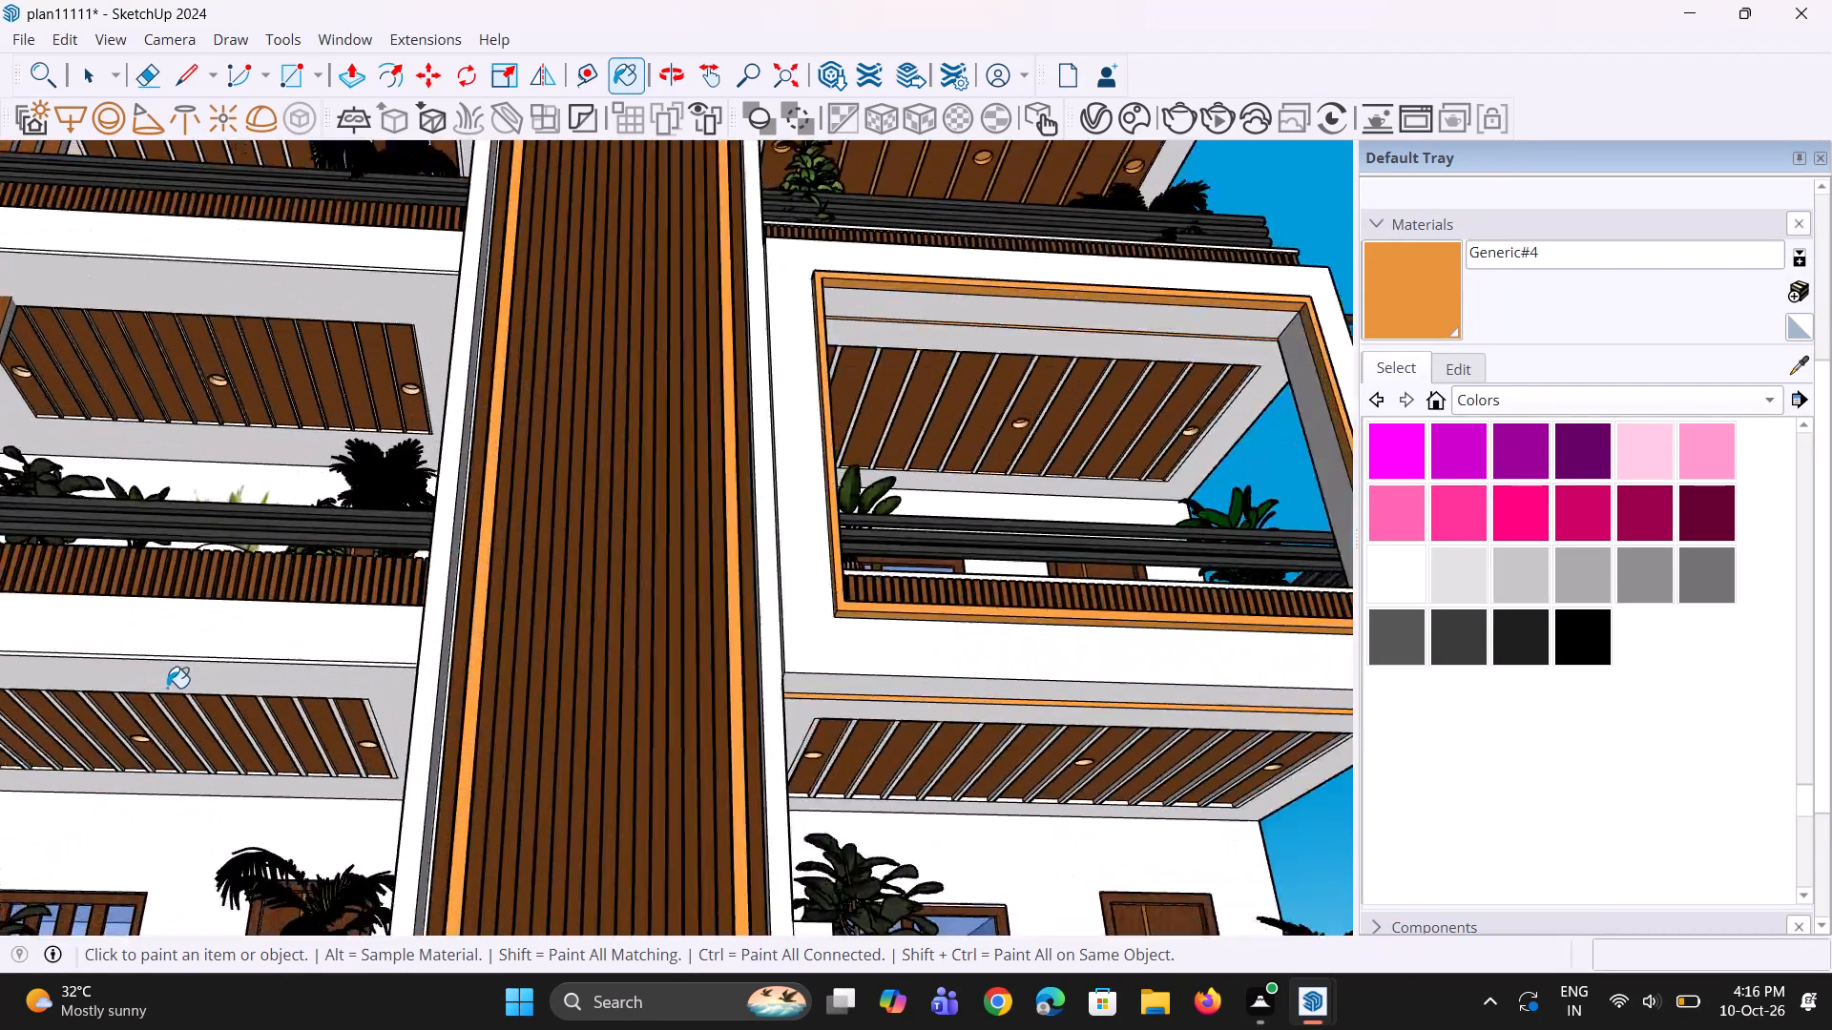
scroll(167, 688, "up", 5)
middle_click_drag(177, 690, 178, 706)
scroll(392, 764, "up", 1)
scroll(313, 715, "down", 3)
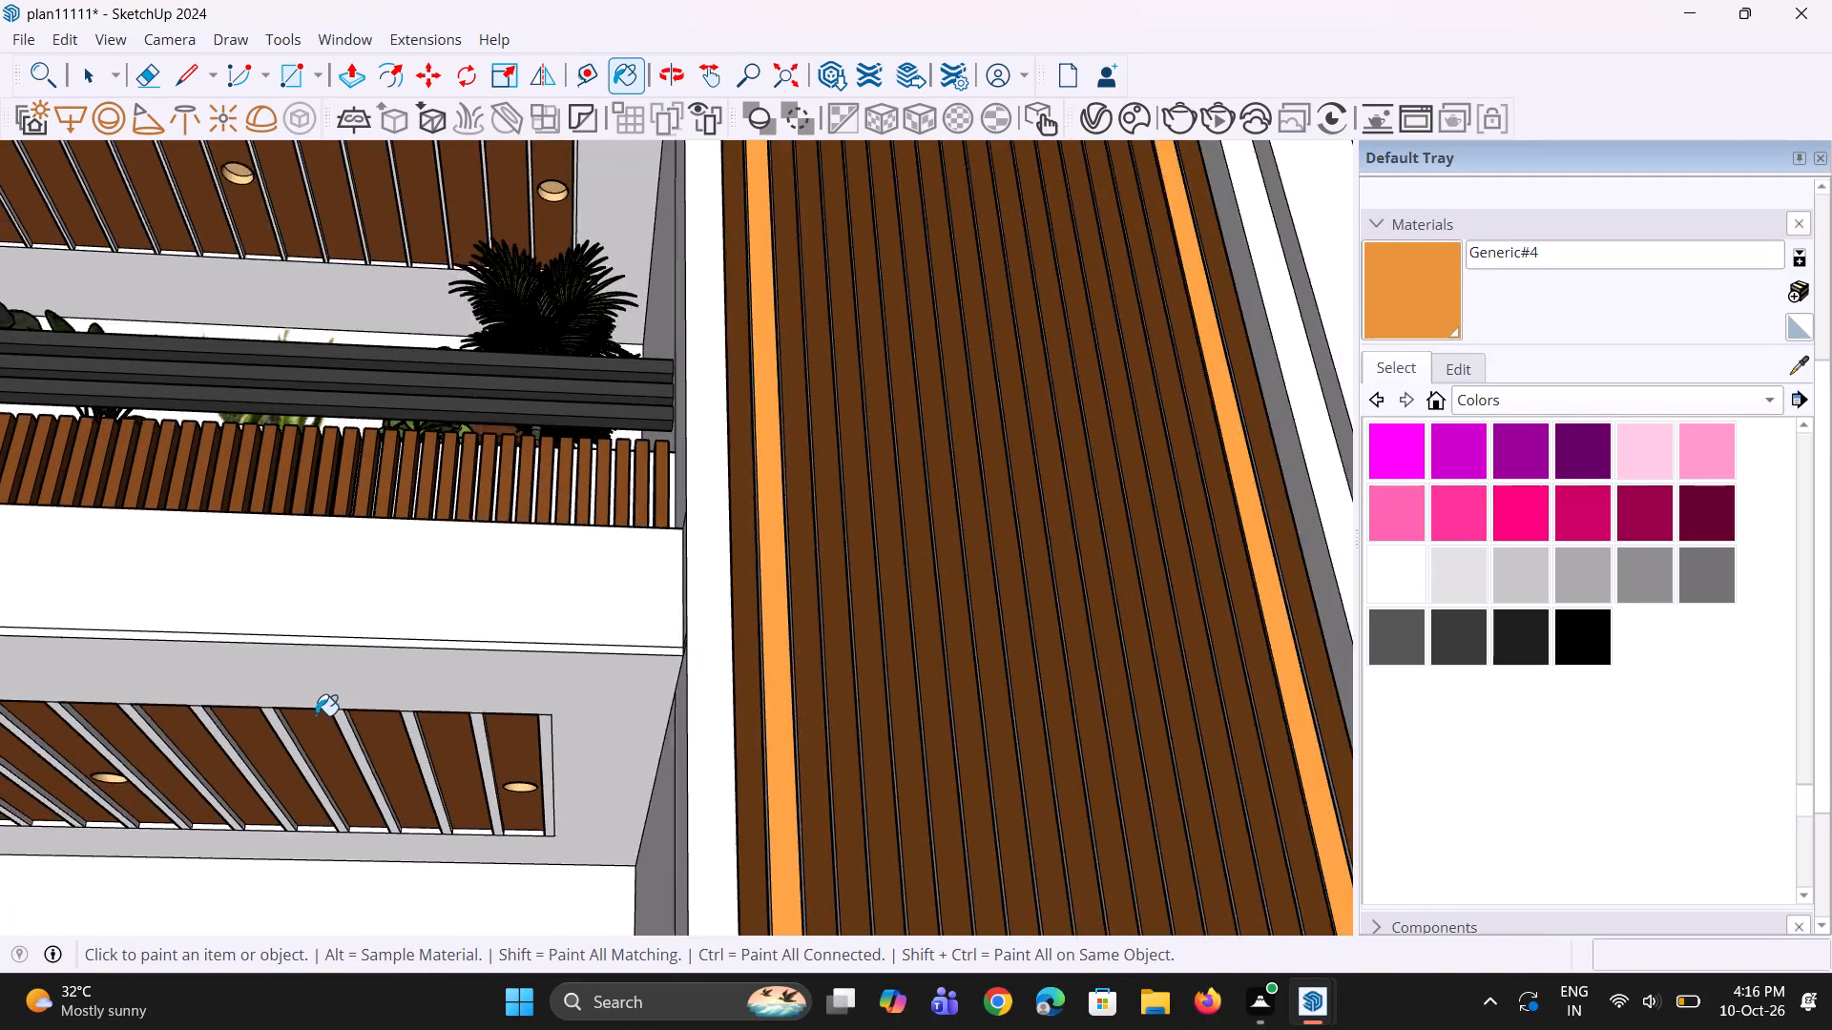
scroll(316, 715, "down", 2)
scroll(313, 582, "down", 4)
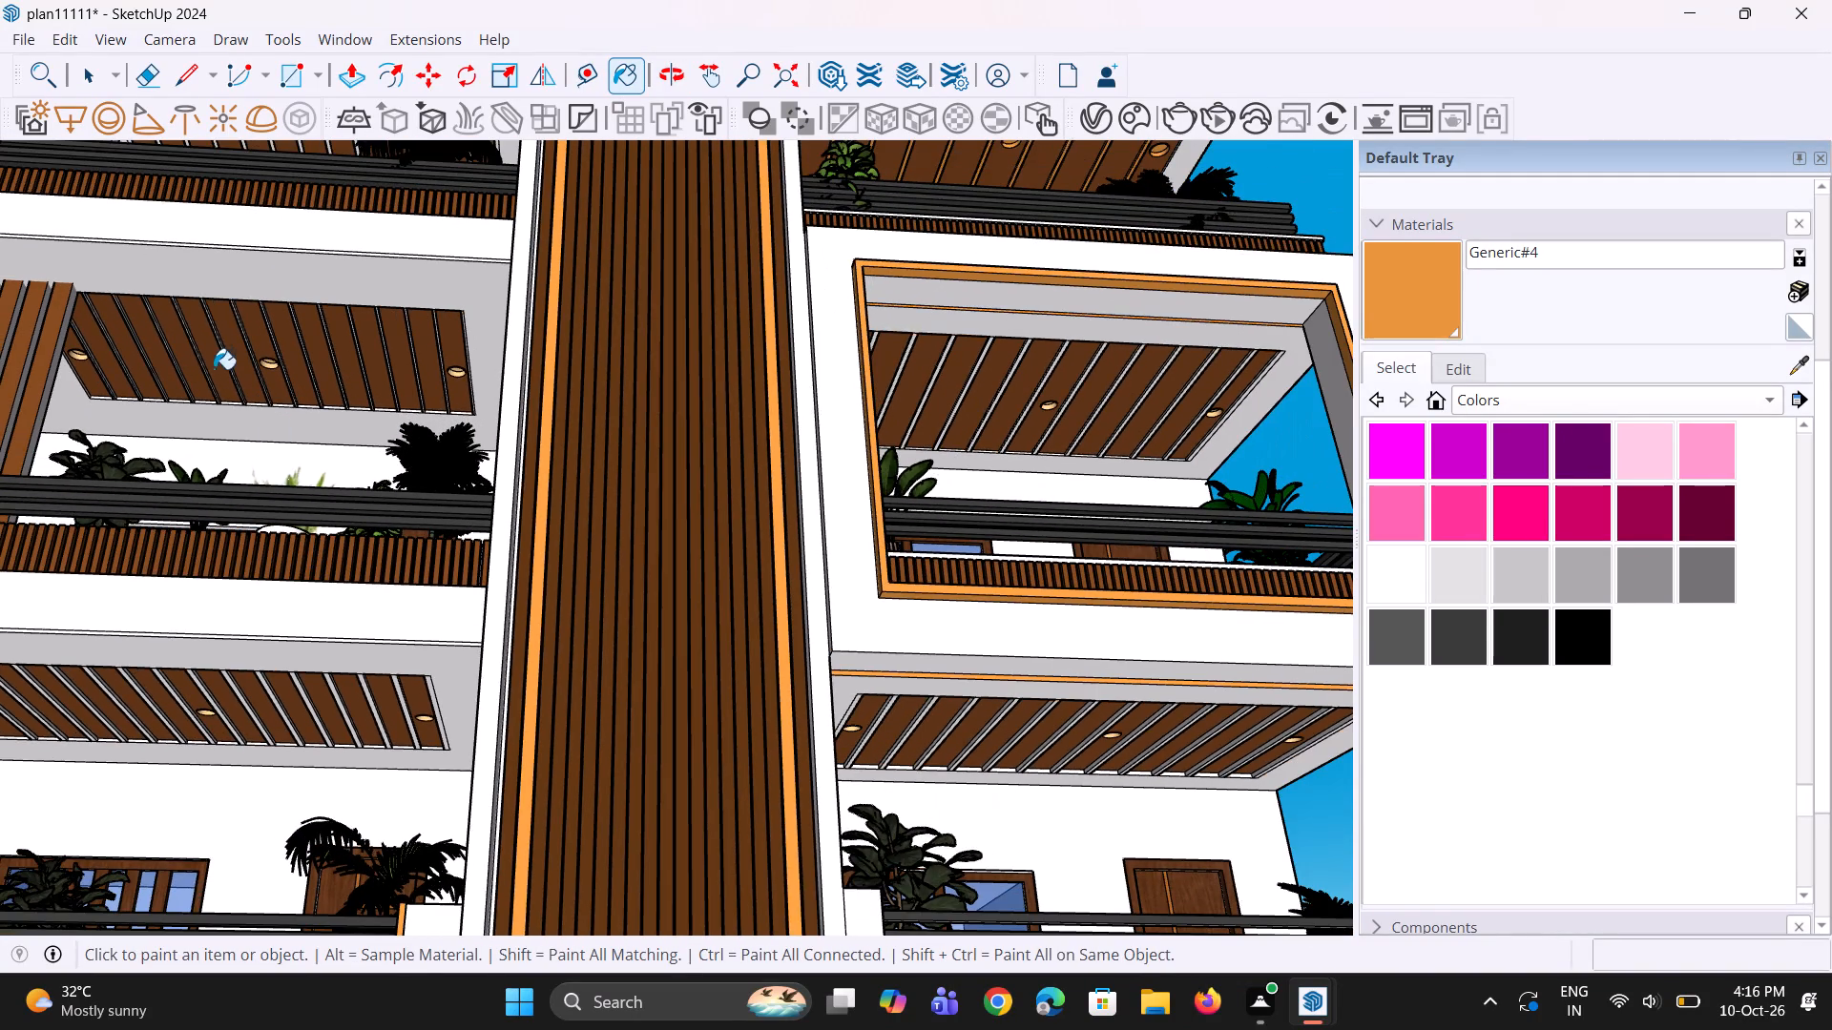
scroll(205, 327, "up", 1)
middle_click_drag(215, 313, 183, 546)
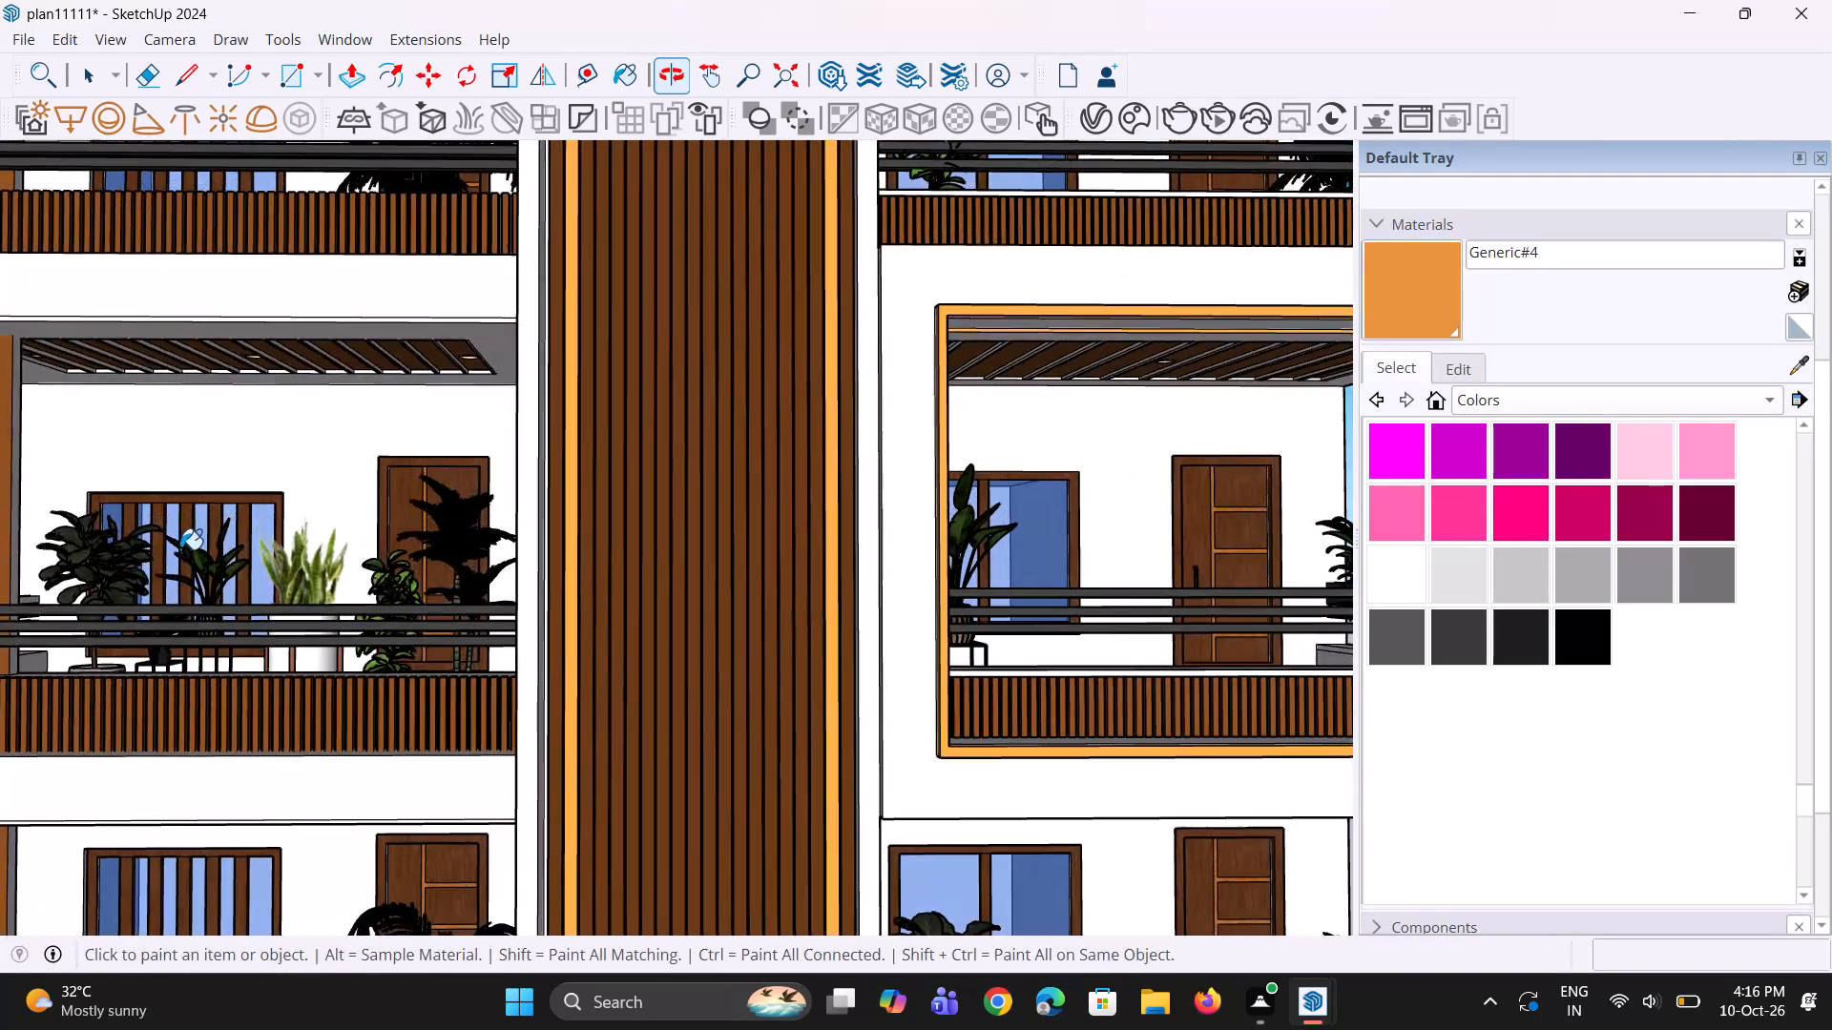
scroll(180, 549, "down", 9)
scroll(82, 387, "up", 6)
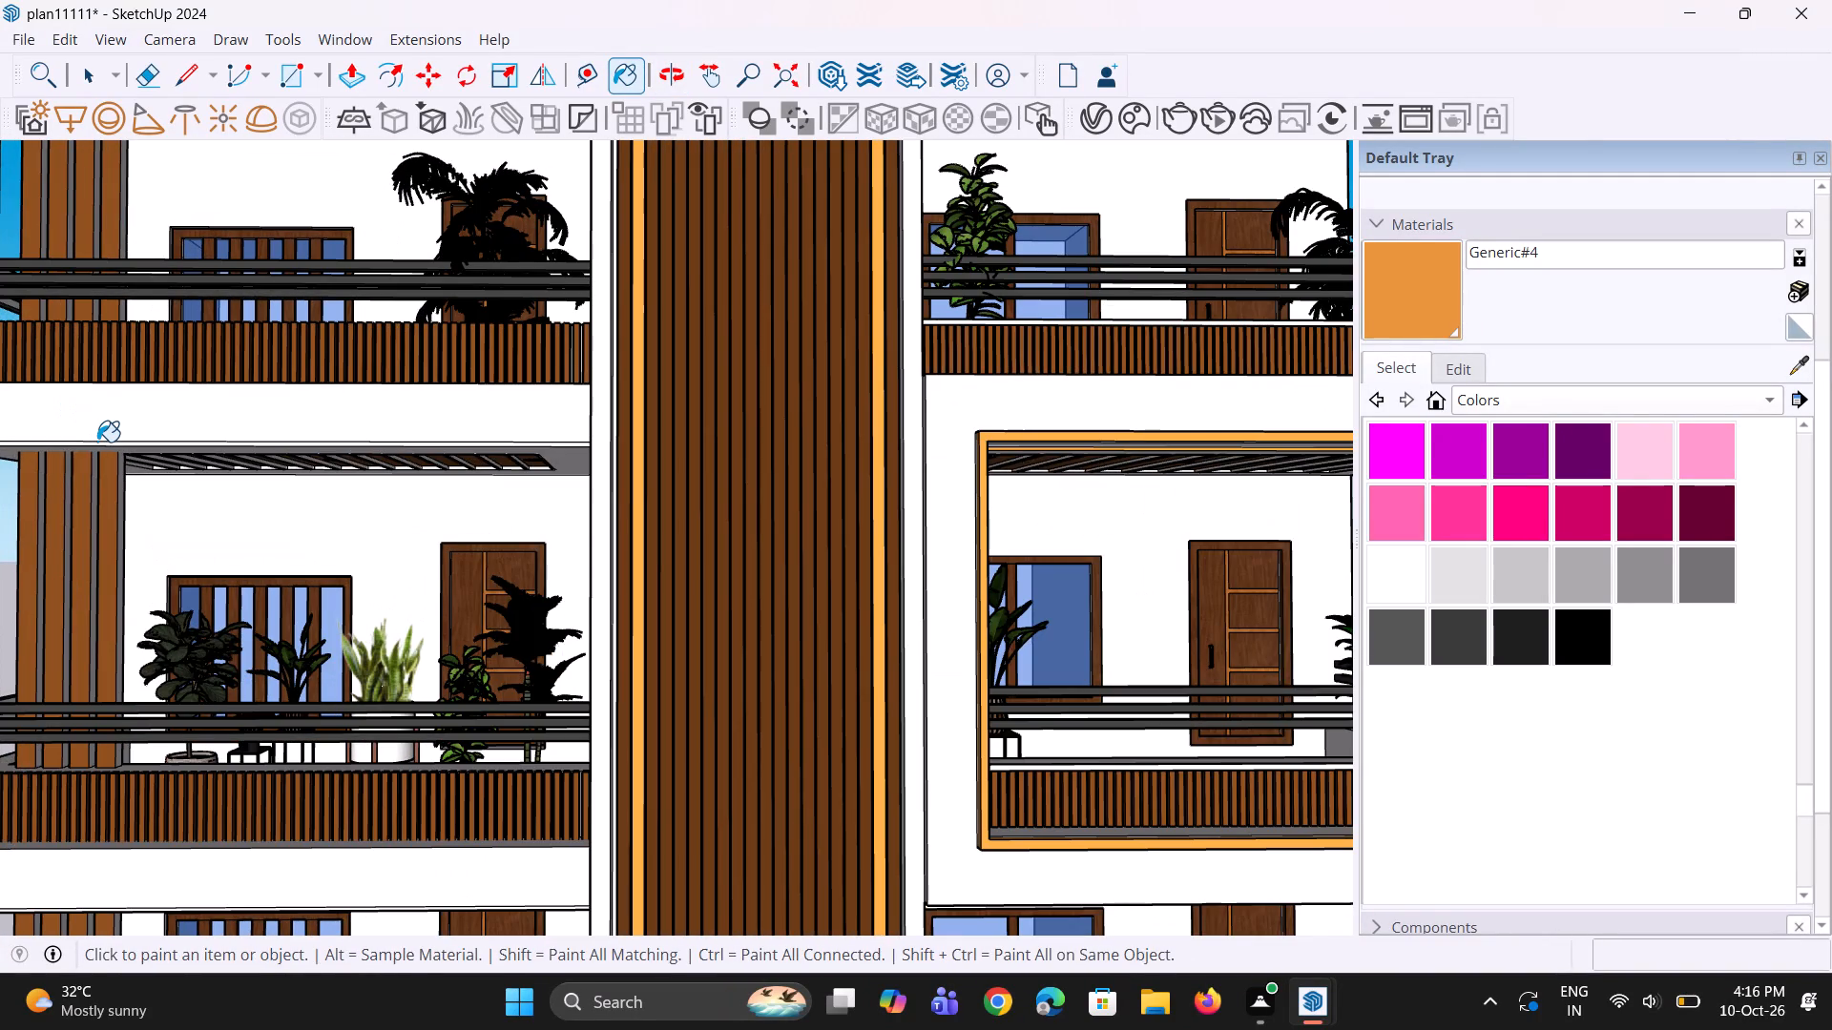
left_click(97, 442)
left_click(99, 442)
left_click(102, 443)
scroll(111, 444, "up", 2)
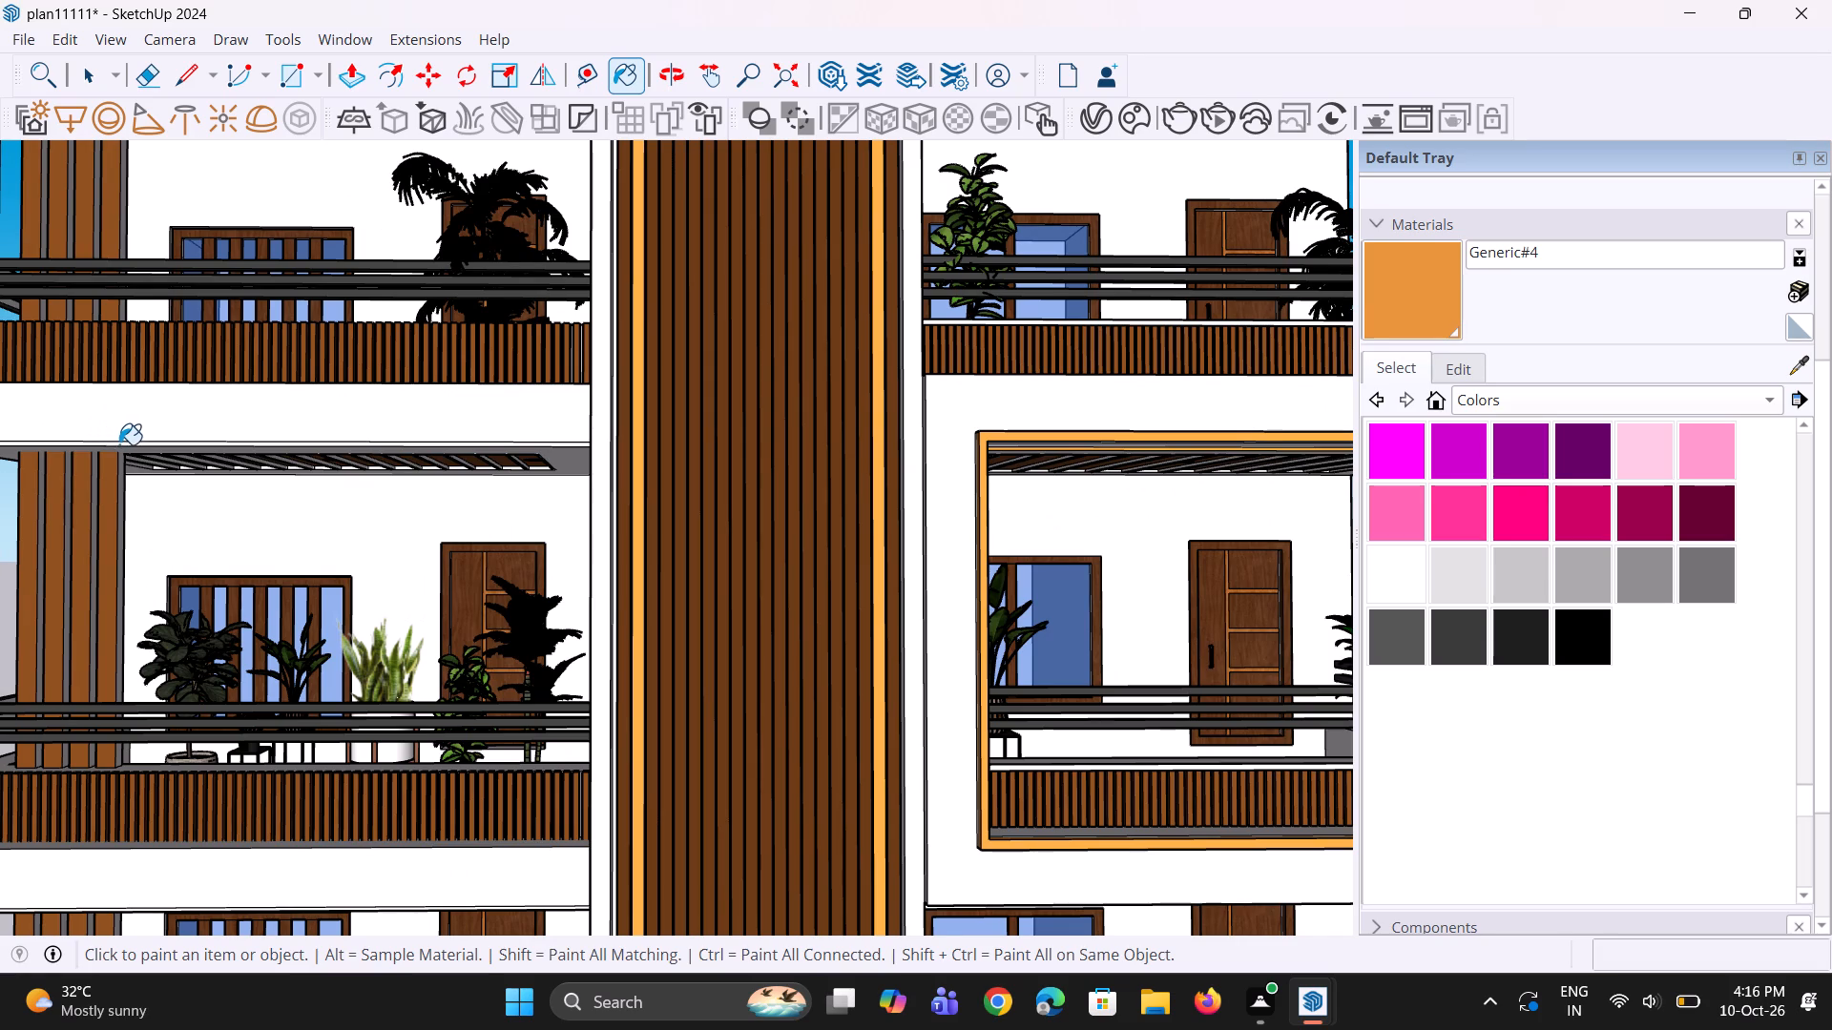
scroll(119, 444, "up", 8)
double_click(166, 441)
Paint the thin strip along the front of the lowest left balcony's ceiling with orange Generic#4.
scroll(312, 467, "down", 3)
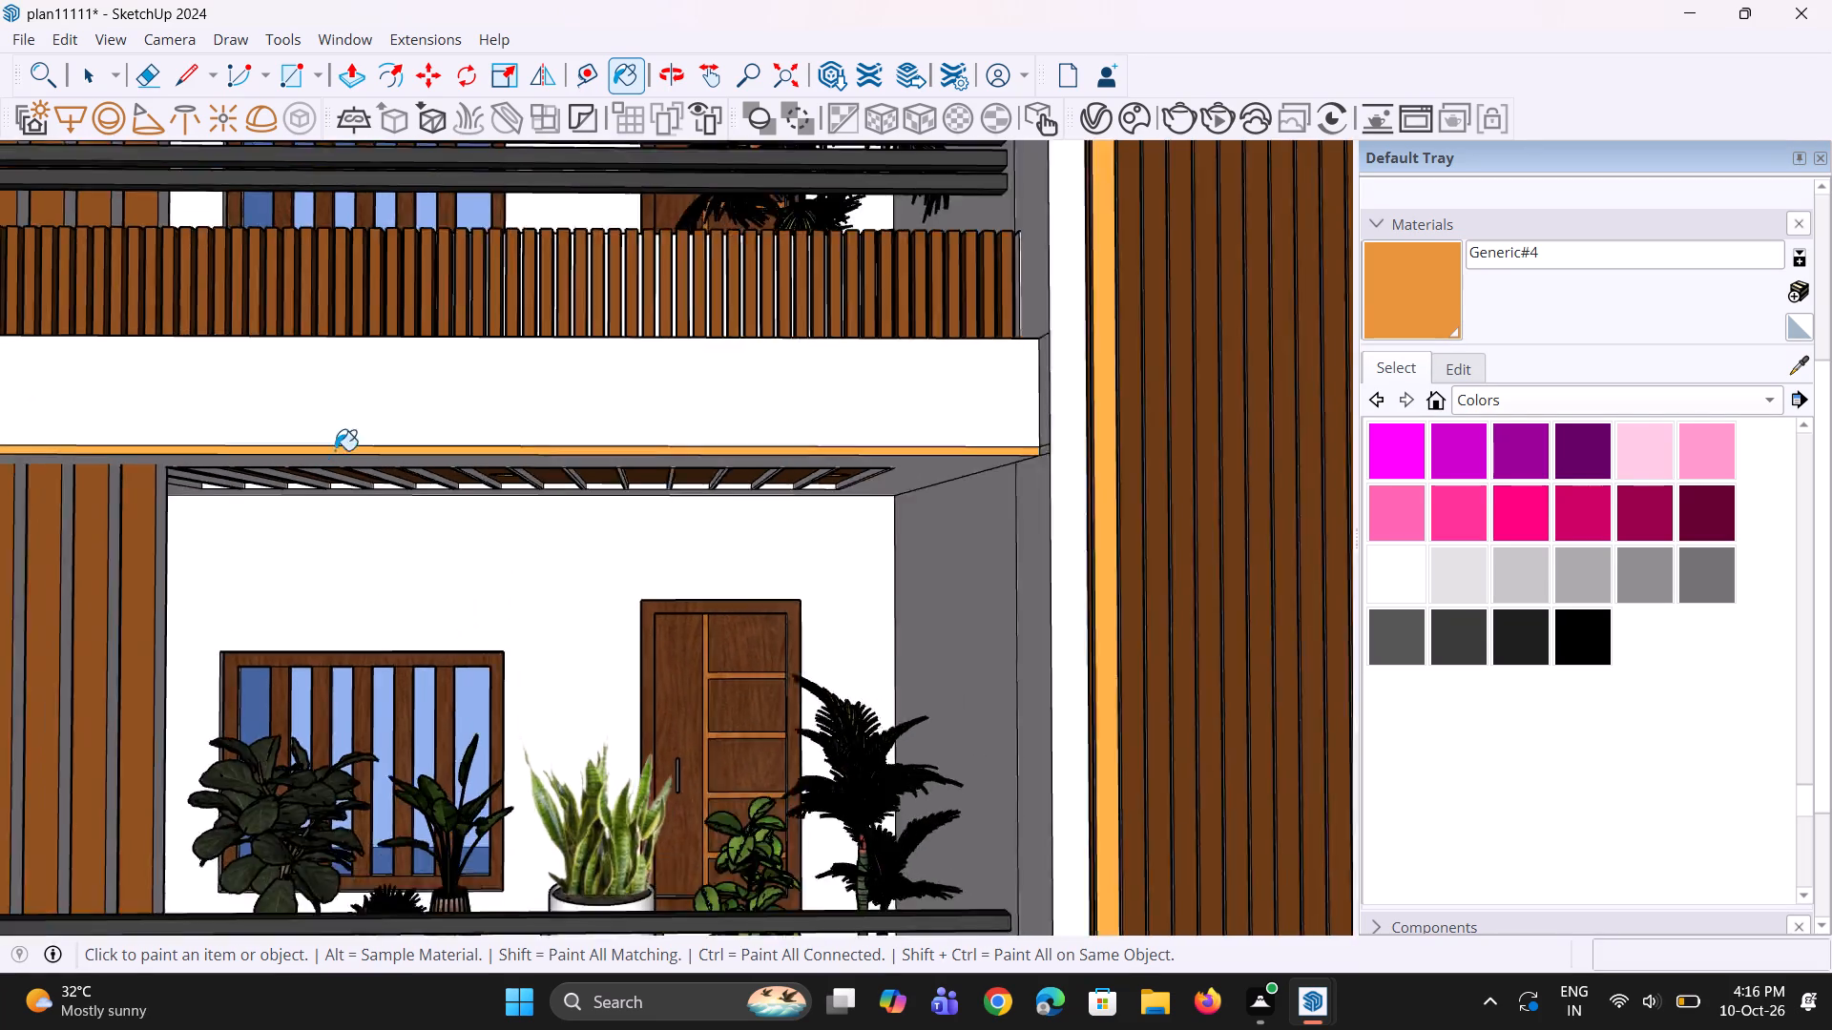
scroll(335, 450, "down", 10)
scroll(218, 745, "up", 3)
middle_click_drag(224, 731, 275, 592)
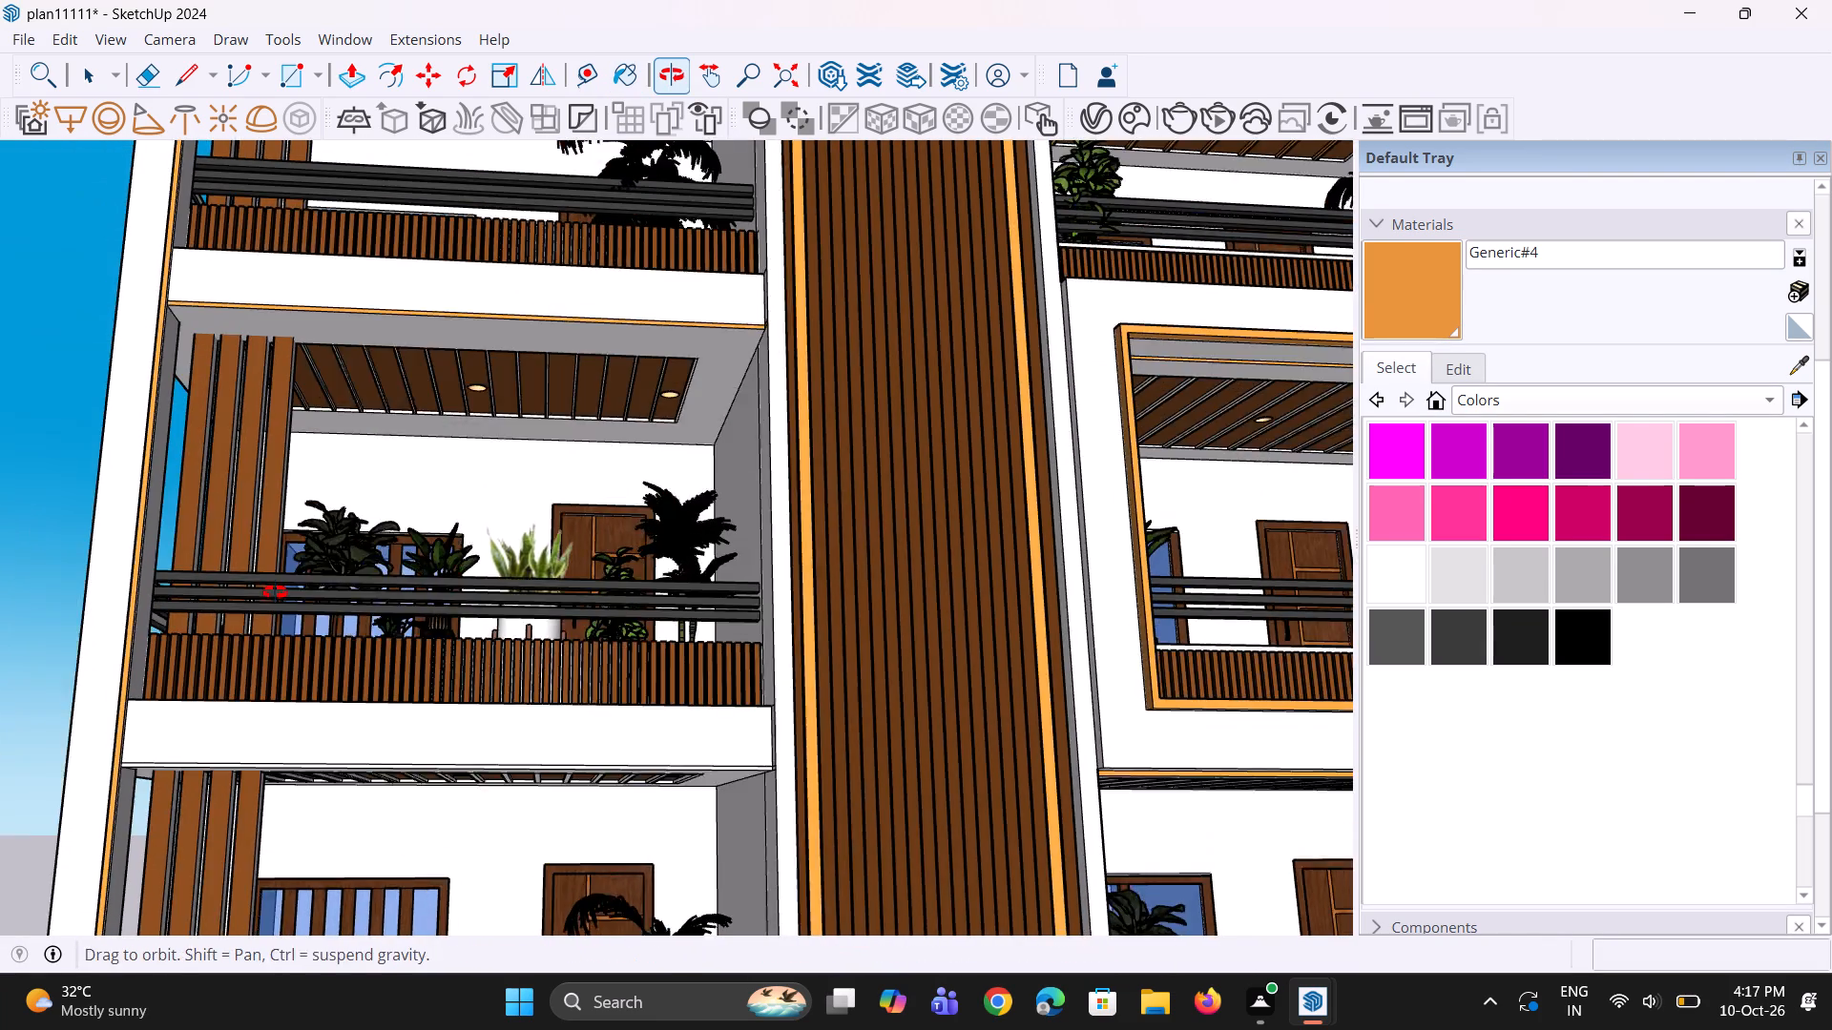
middle_click_drag(275, 592, 275, 591)
scroll(151, 751, "up", 7)
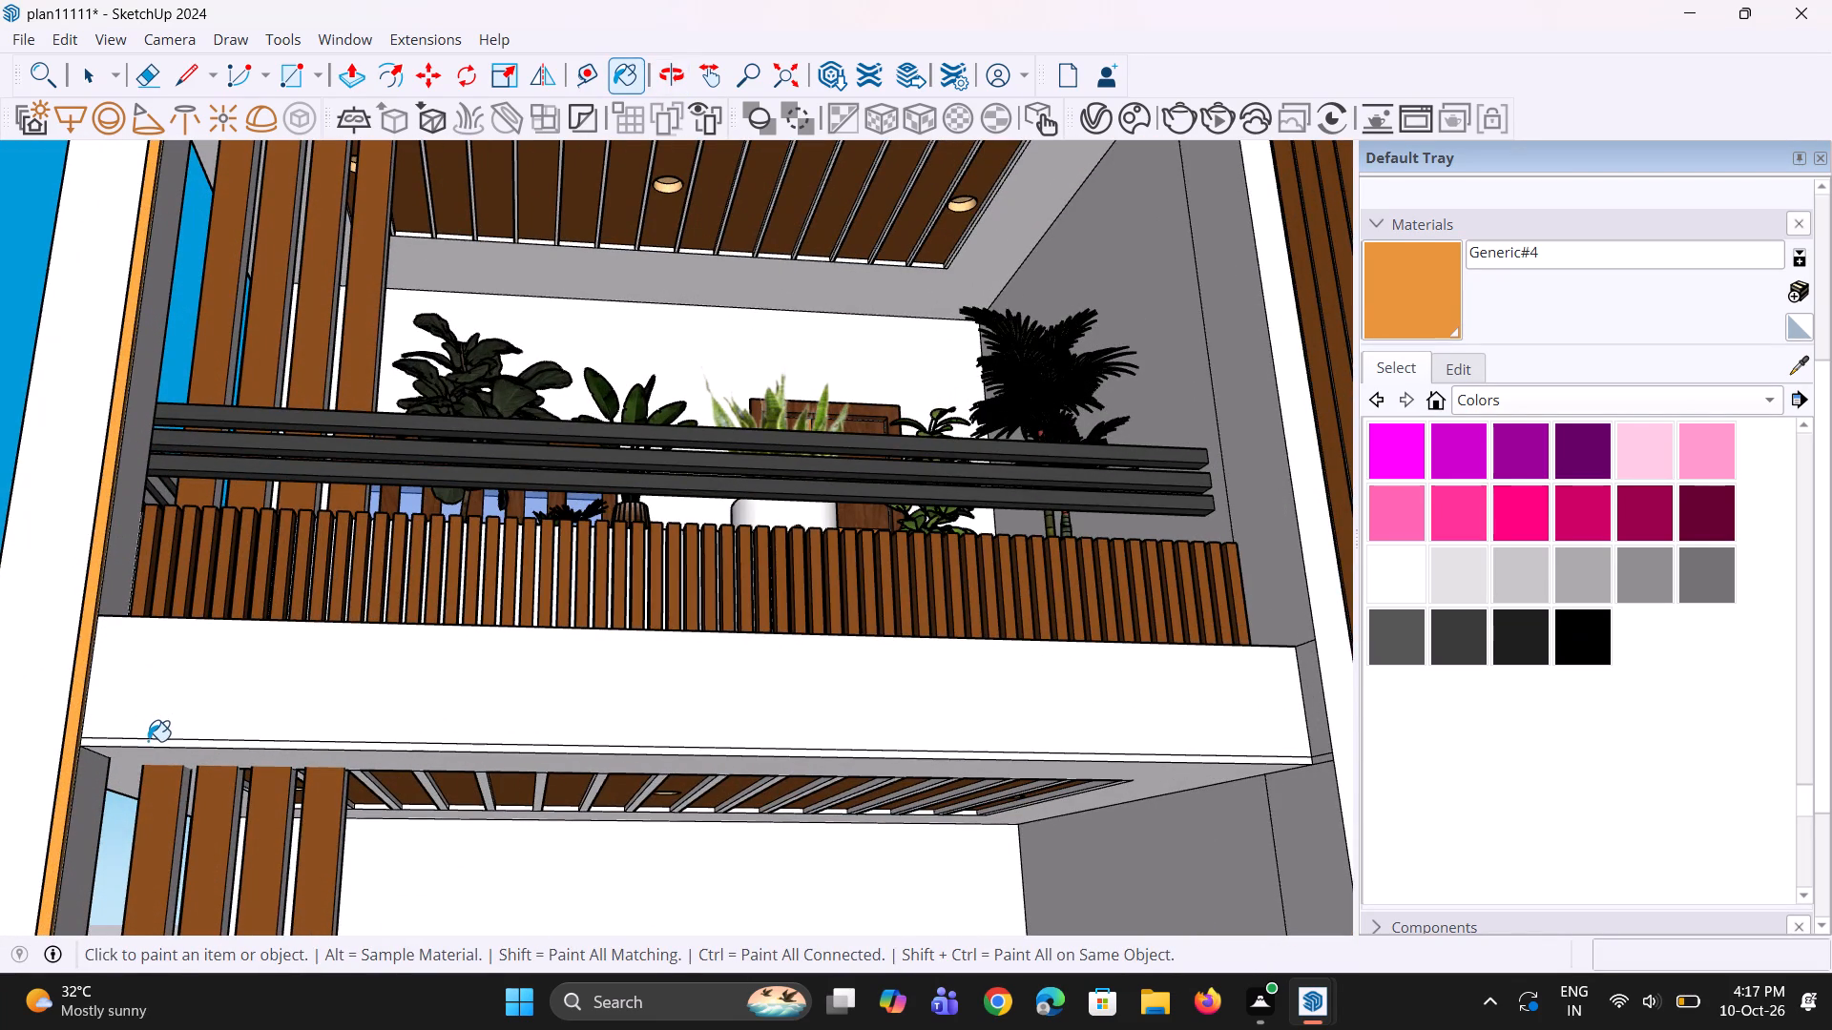
double_click(148, 741)
Examine the whole front facade, checking the accent material on the balconies and the central slatted panel.
scroll(161, 742, "down", 11)
scroll(255, 581, "down", 4)
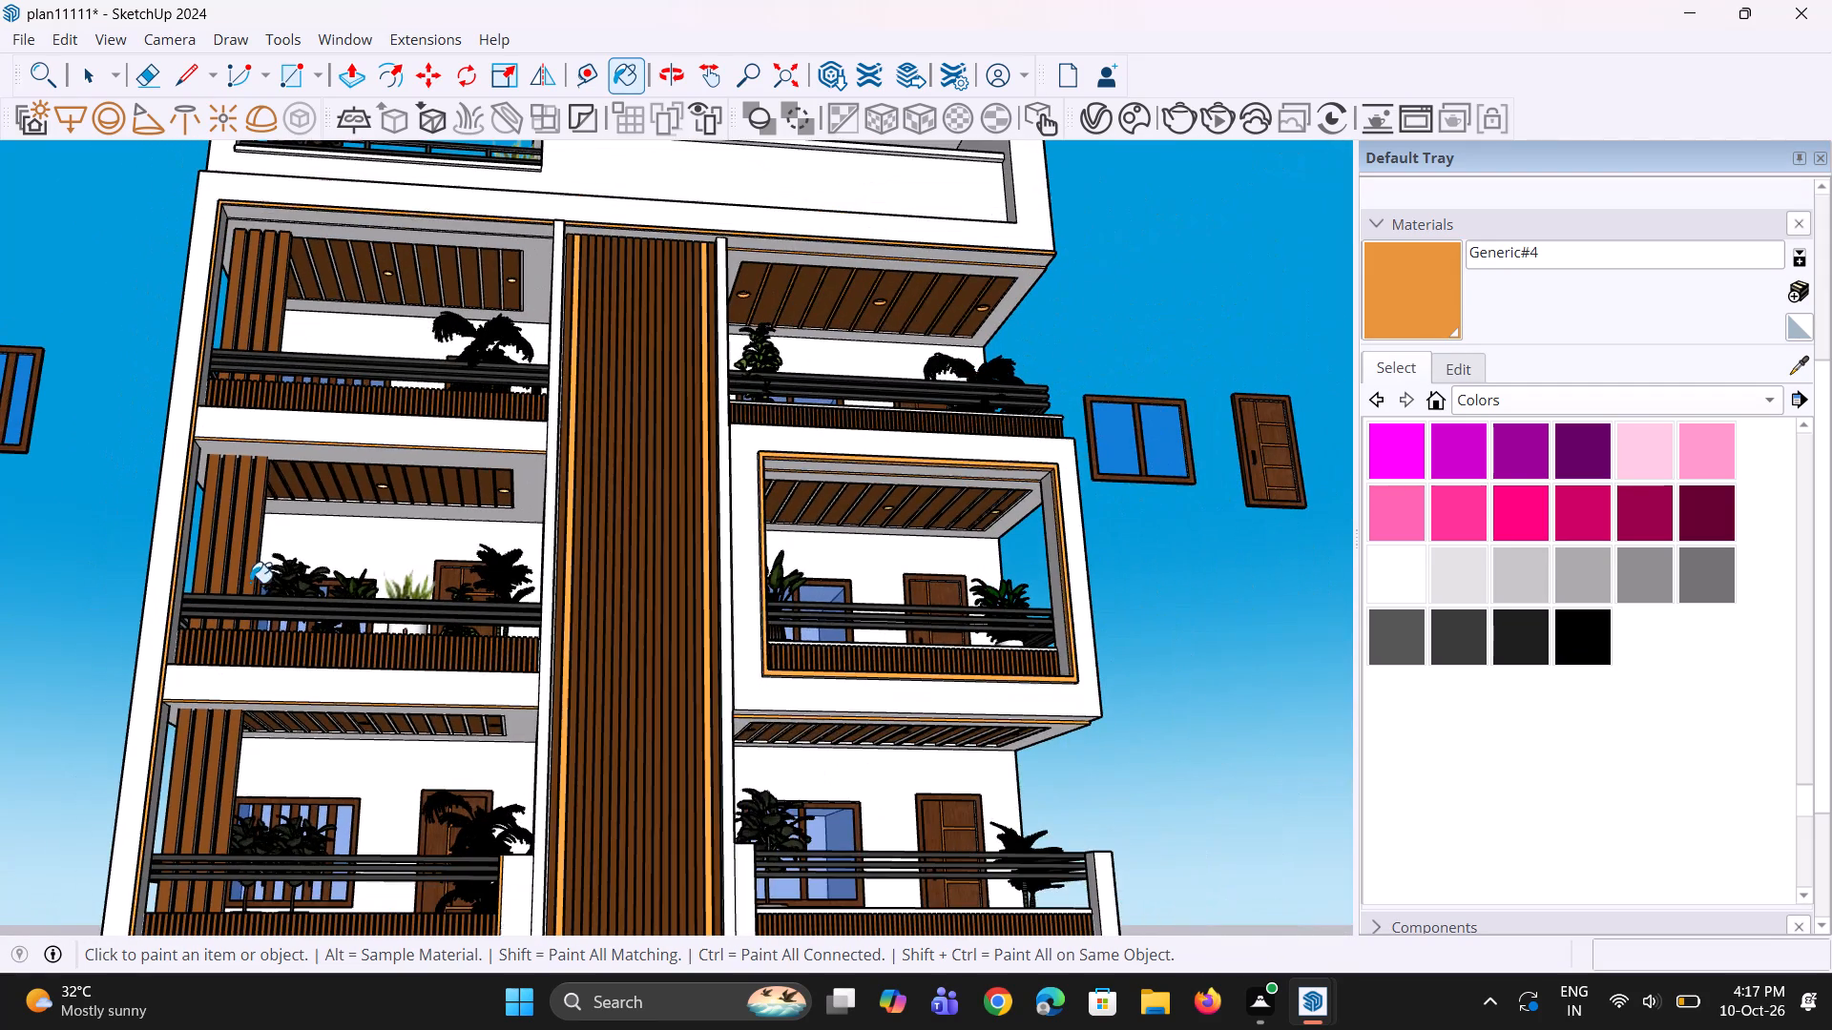
middle_click_drag(248, 366, 141, 578)
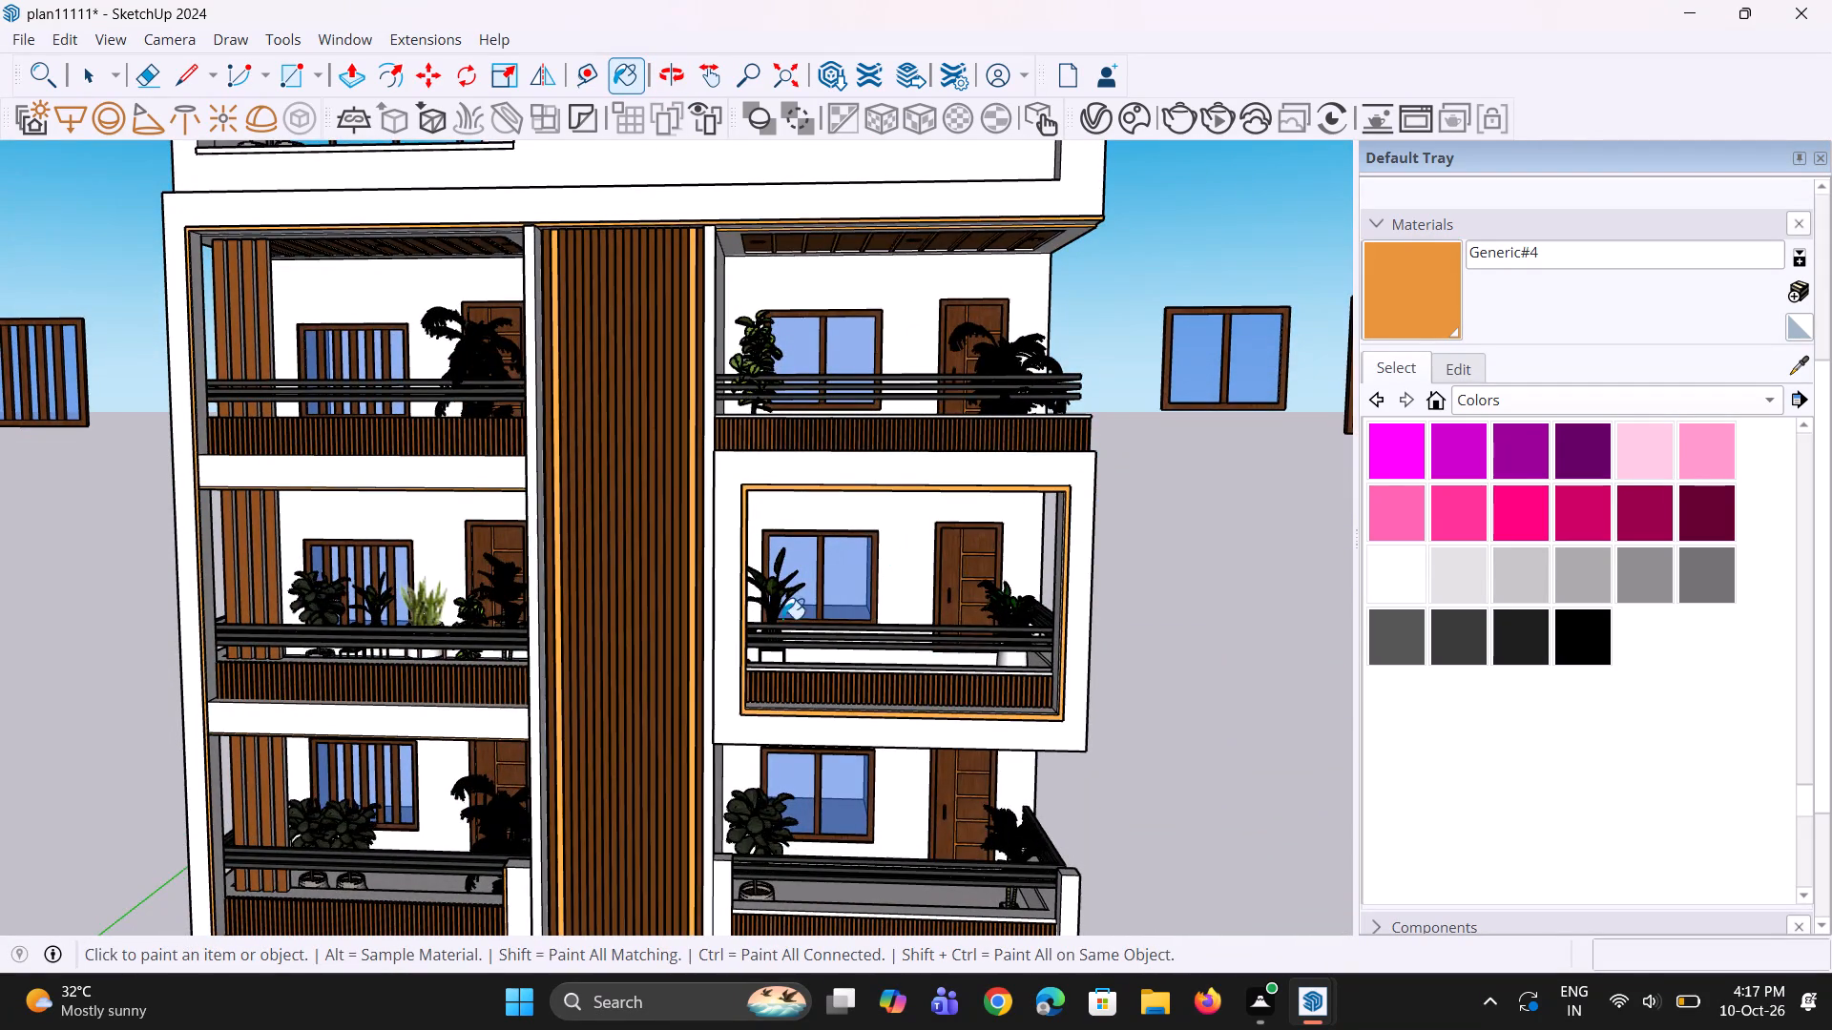
scroll(706, 602, "down", 3)
scroll(746, 439, "up", 1)
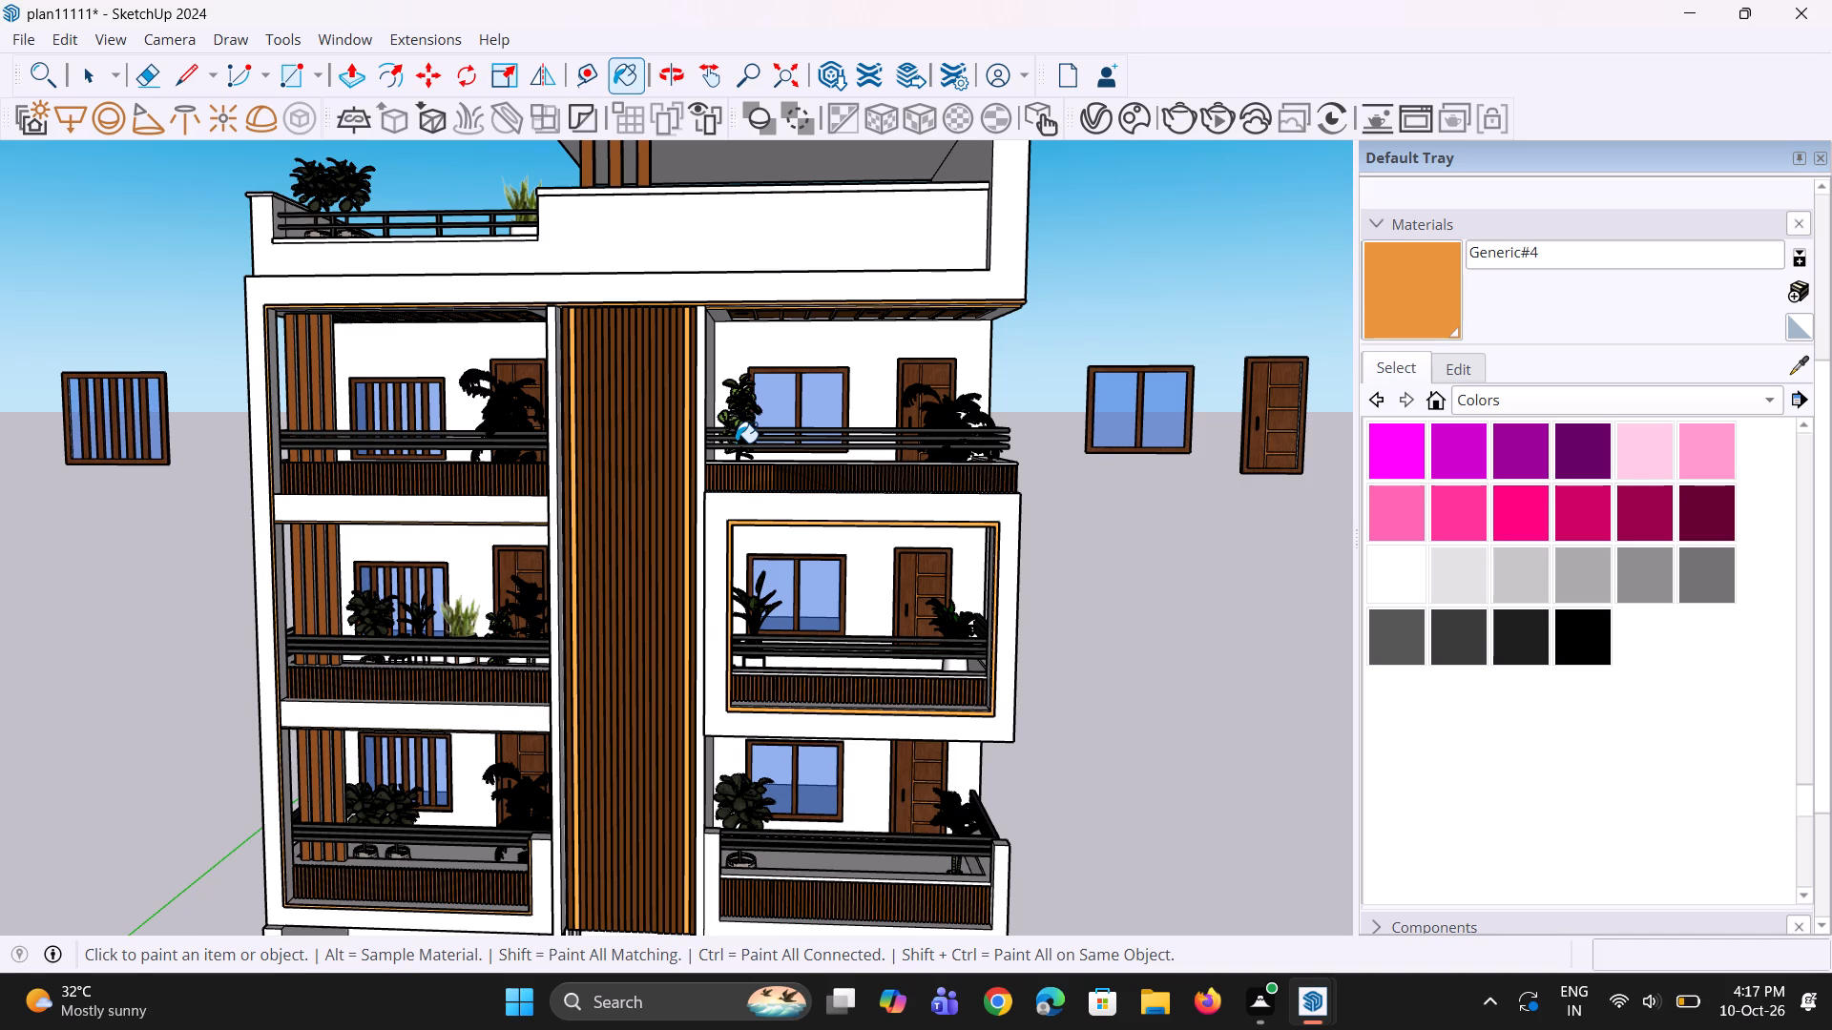
scroll(596, 356, "down", 3)
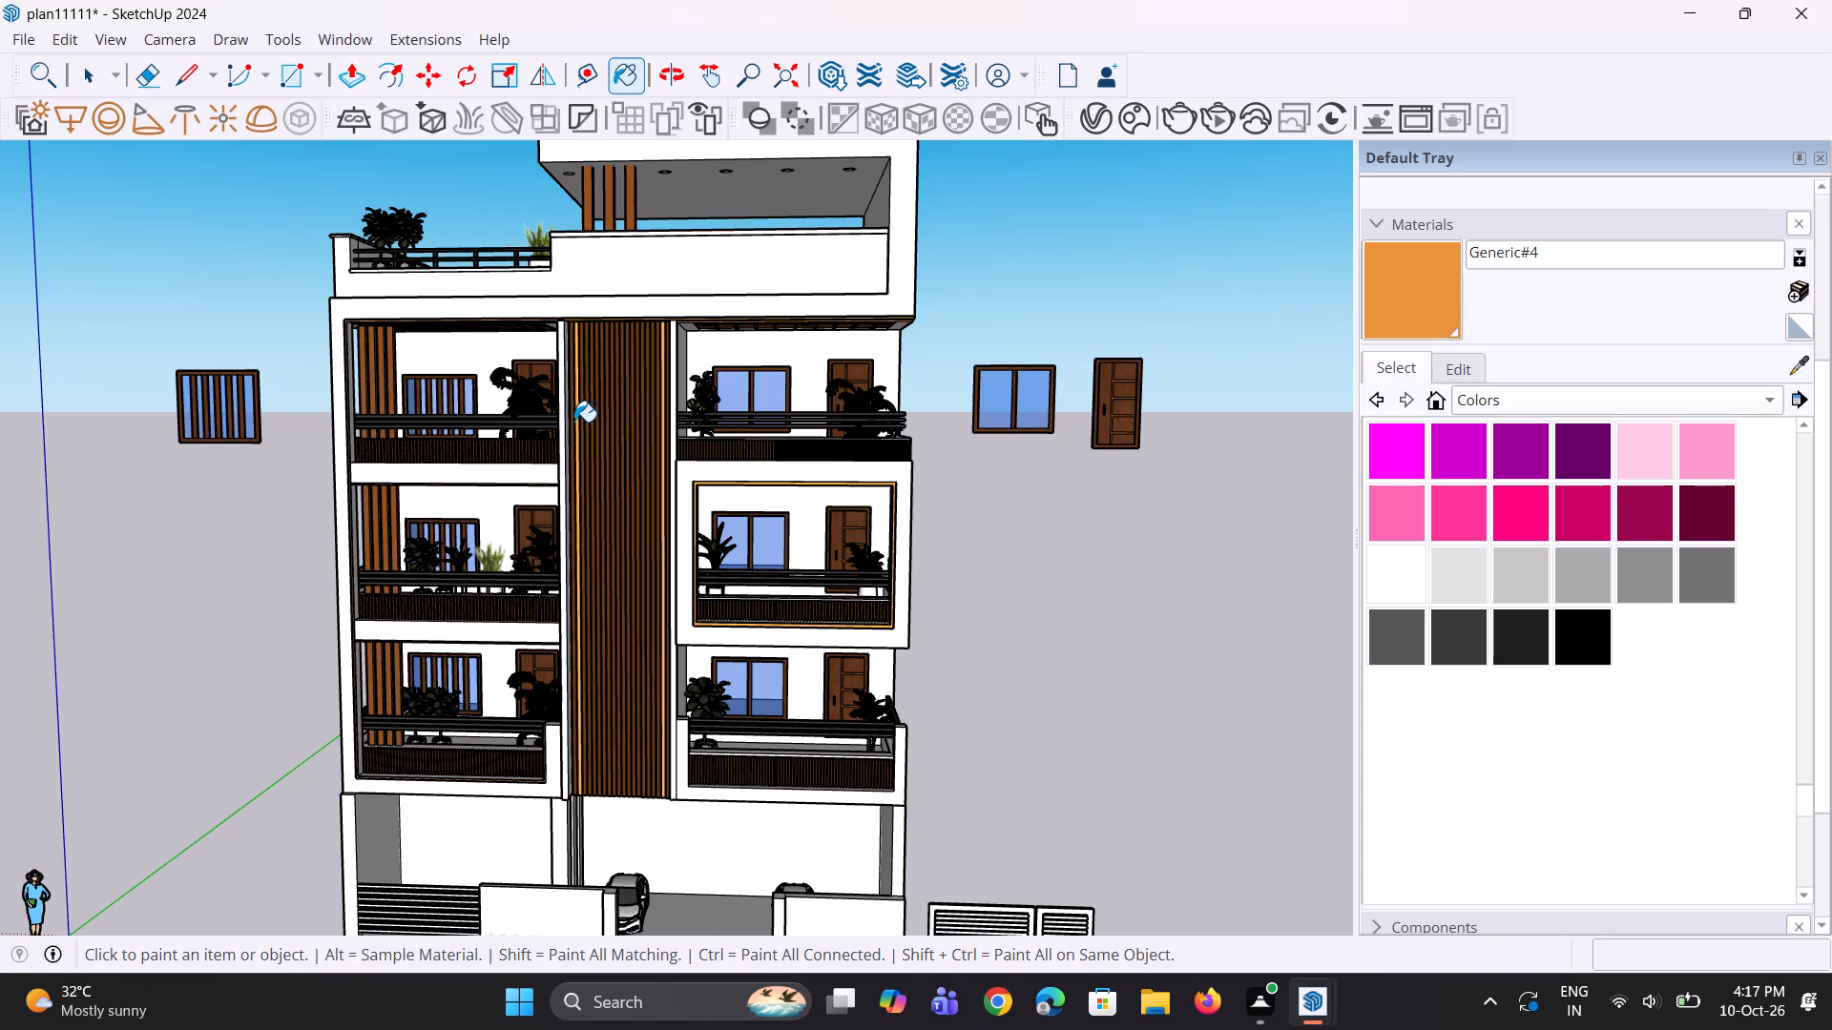
scroll(529, 441, "down", 3)
scroll(377, 533, "up", 3)
scroll(543, 511, "up", 2)
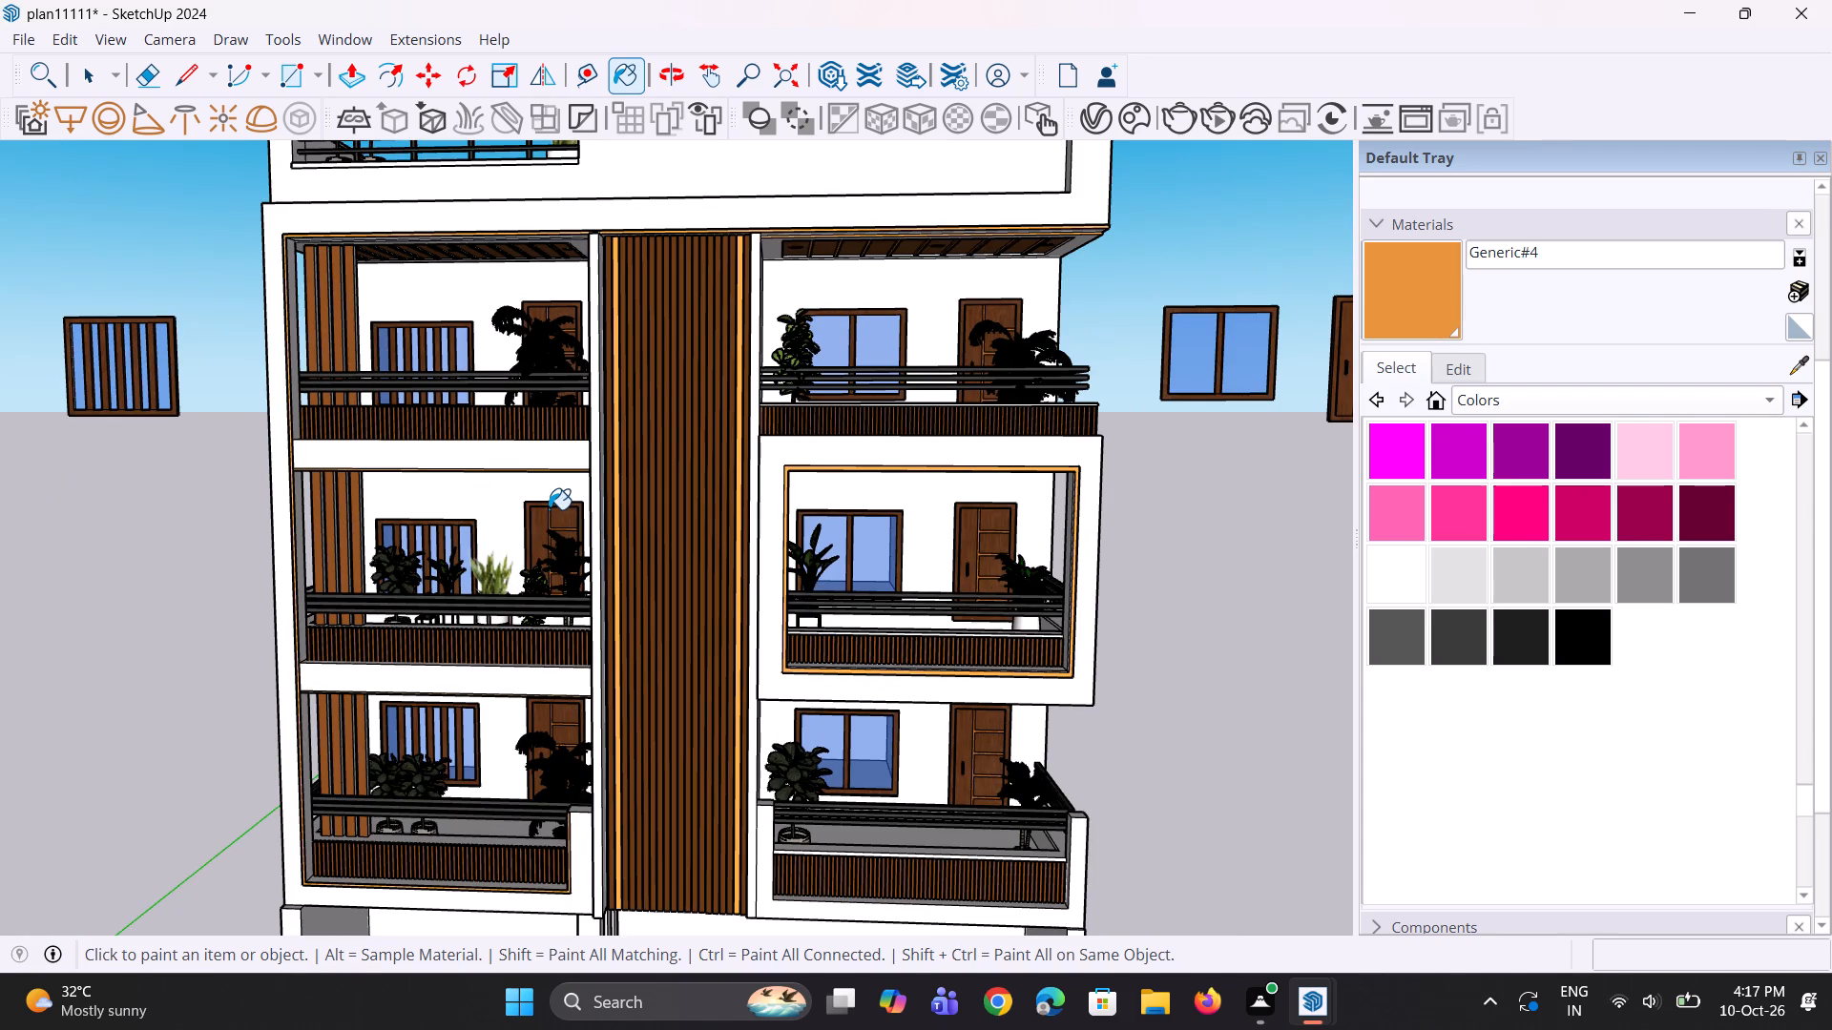
scroll(577, 443, "down", 3)
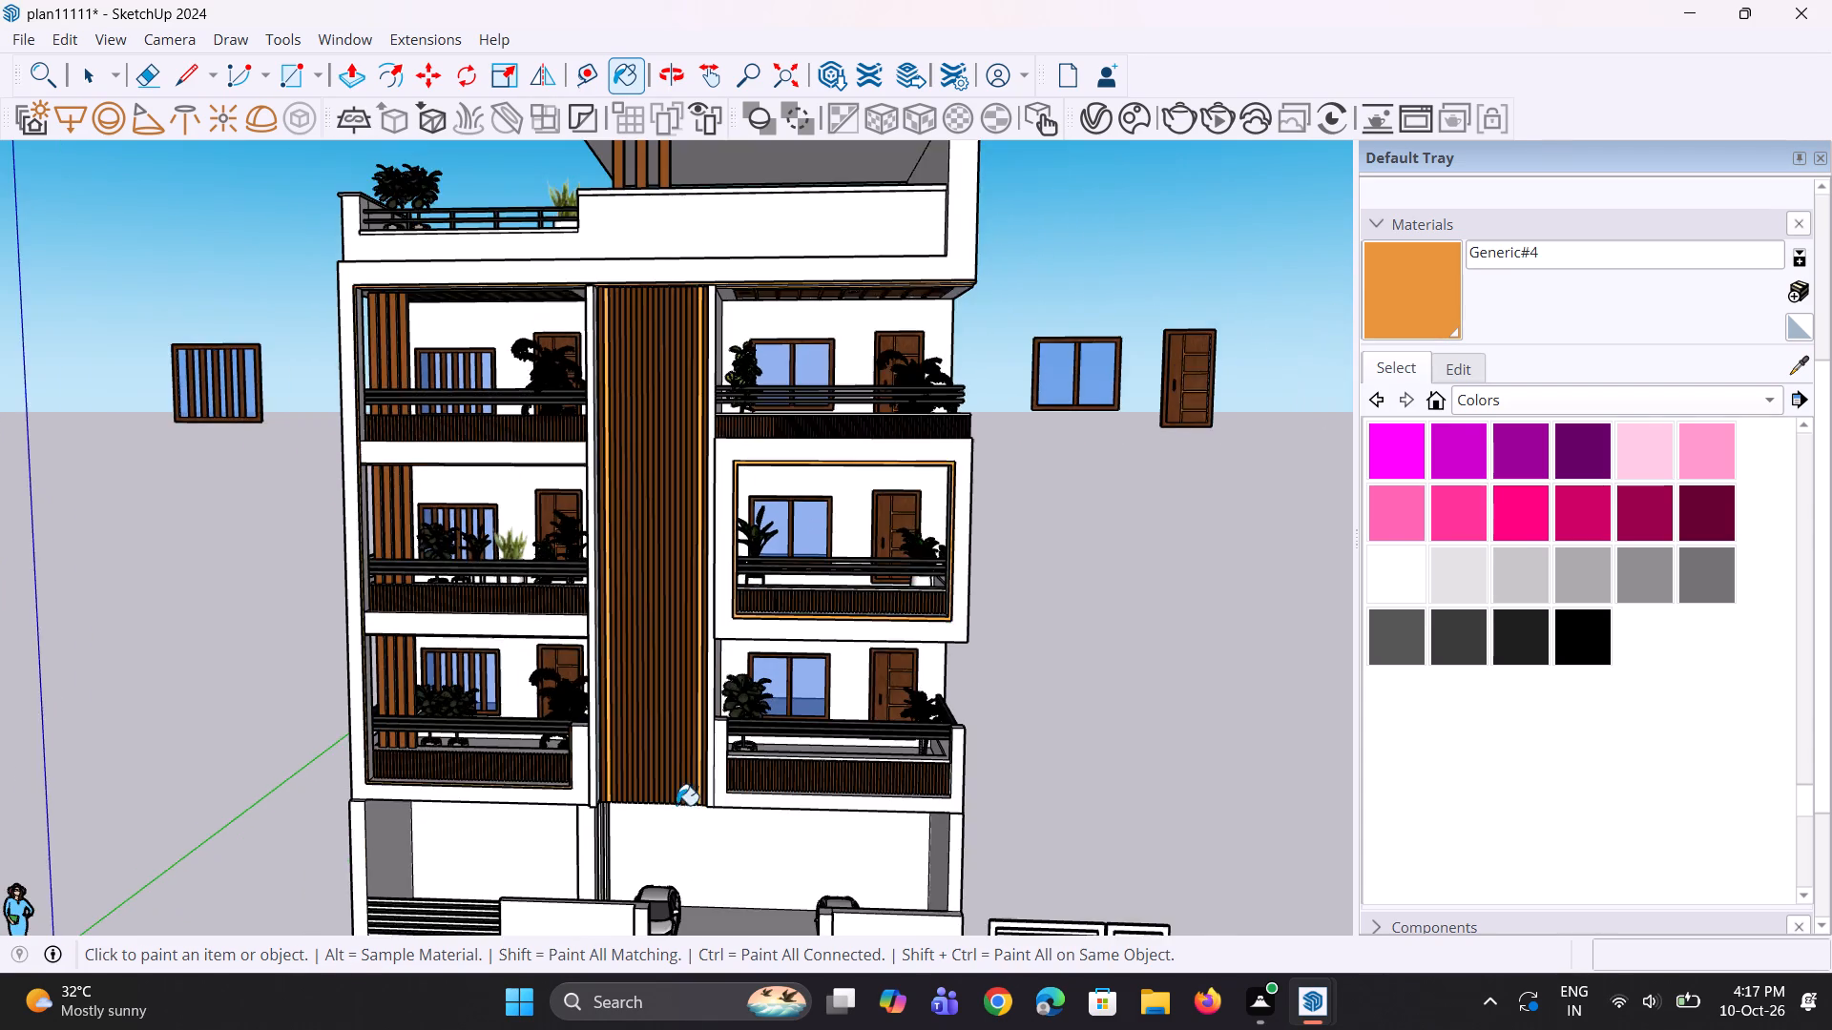
Examine the lowest left balcony's parapet, inner reveal and trim frame next to the central slatted panel.
middle_click_drag(682, 834, 643, 746)
scroll(577, 768, "up", 12)
middle_click_drag(569, 803, 681, 817)
scroll(573, 802, "up", 1)
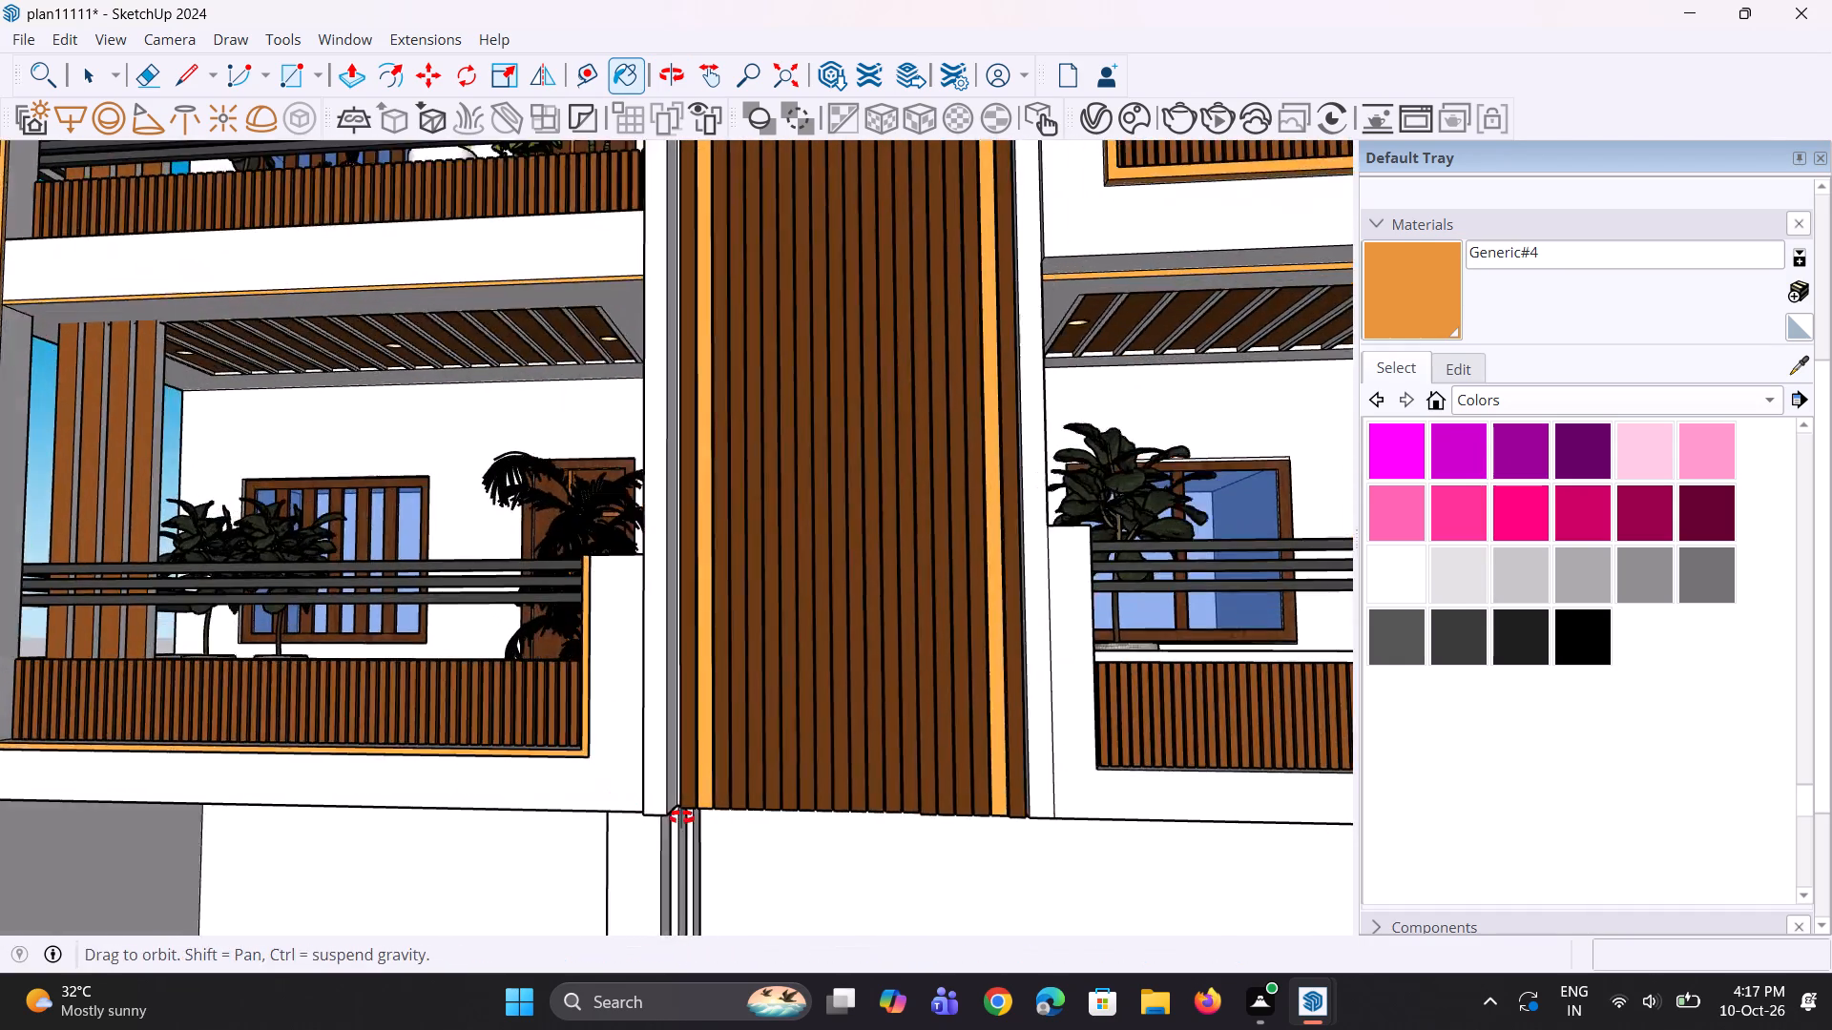
middle_click_drag(681, 817, 697, 823)
scroll(693, 615, "down", 5)
scroll(631, 629, "up", 4)
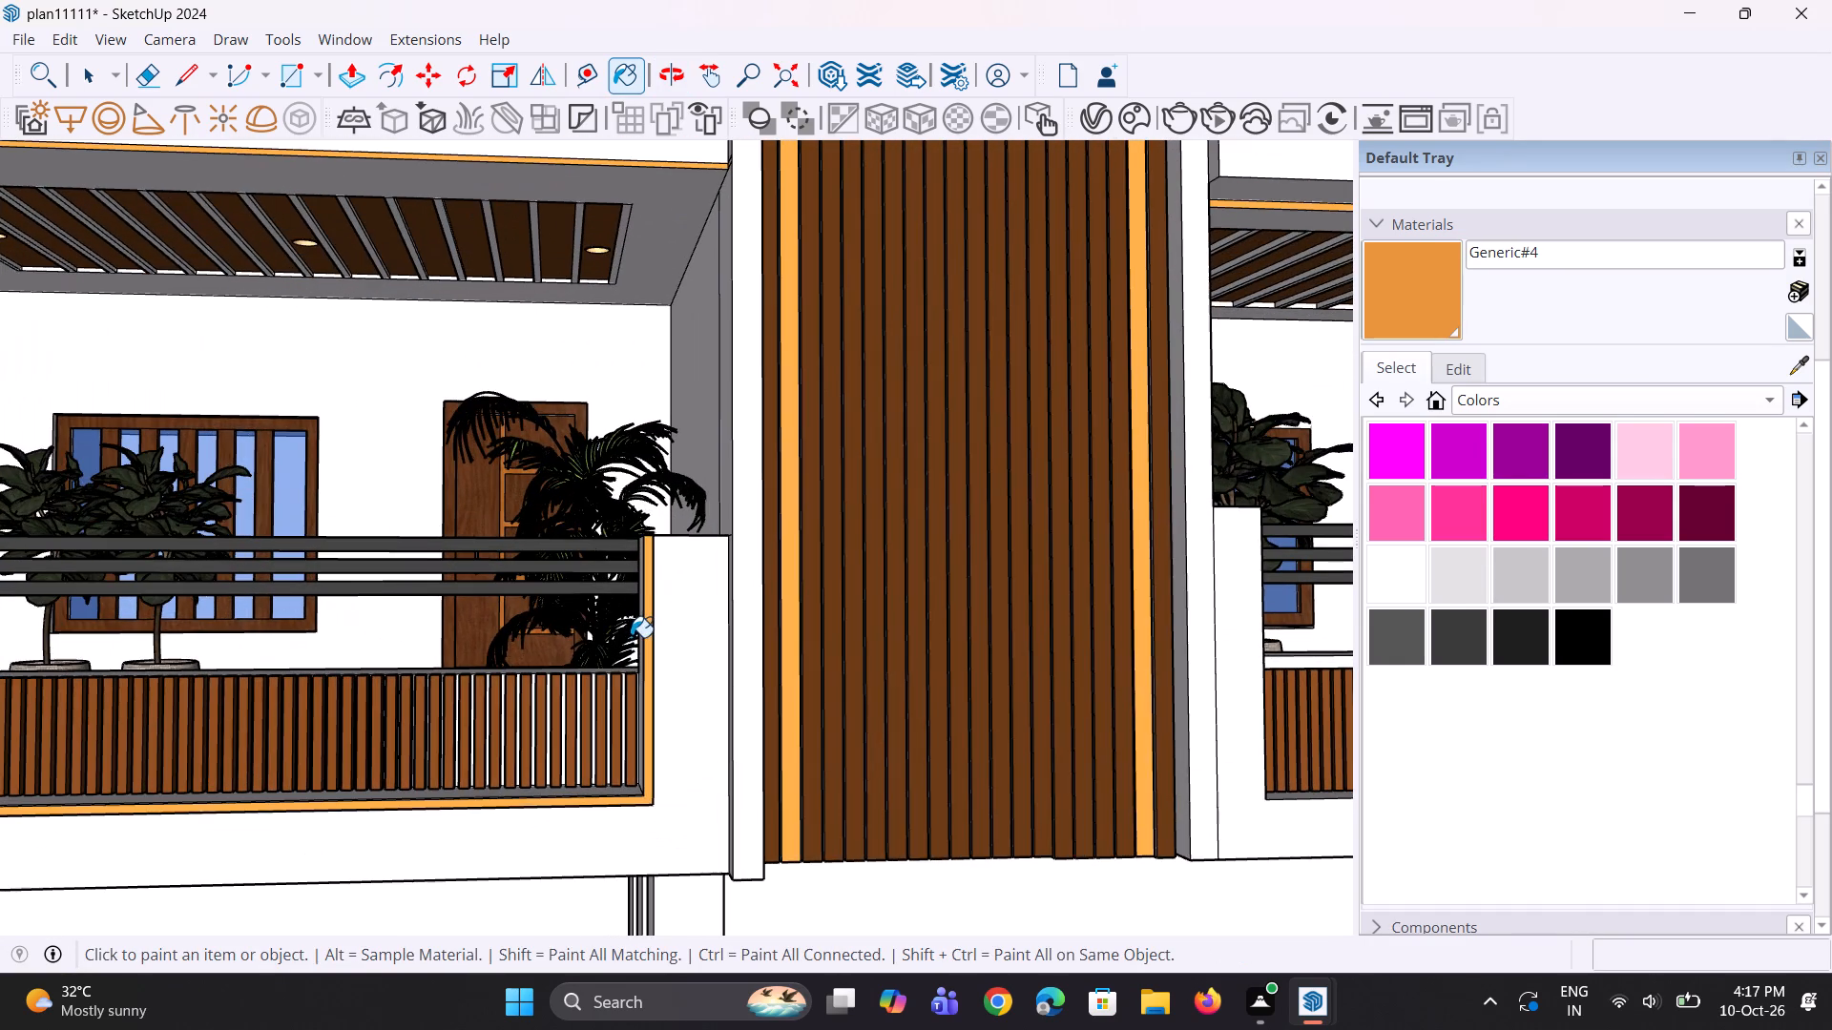
middle_click_drag(632, 647, 822, 688)
scroll(812, 700, "up", 4)
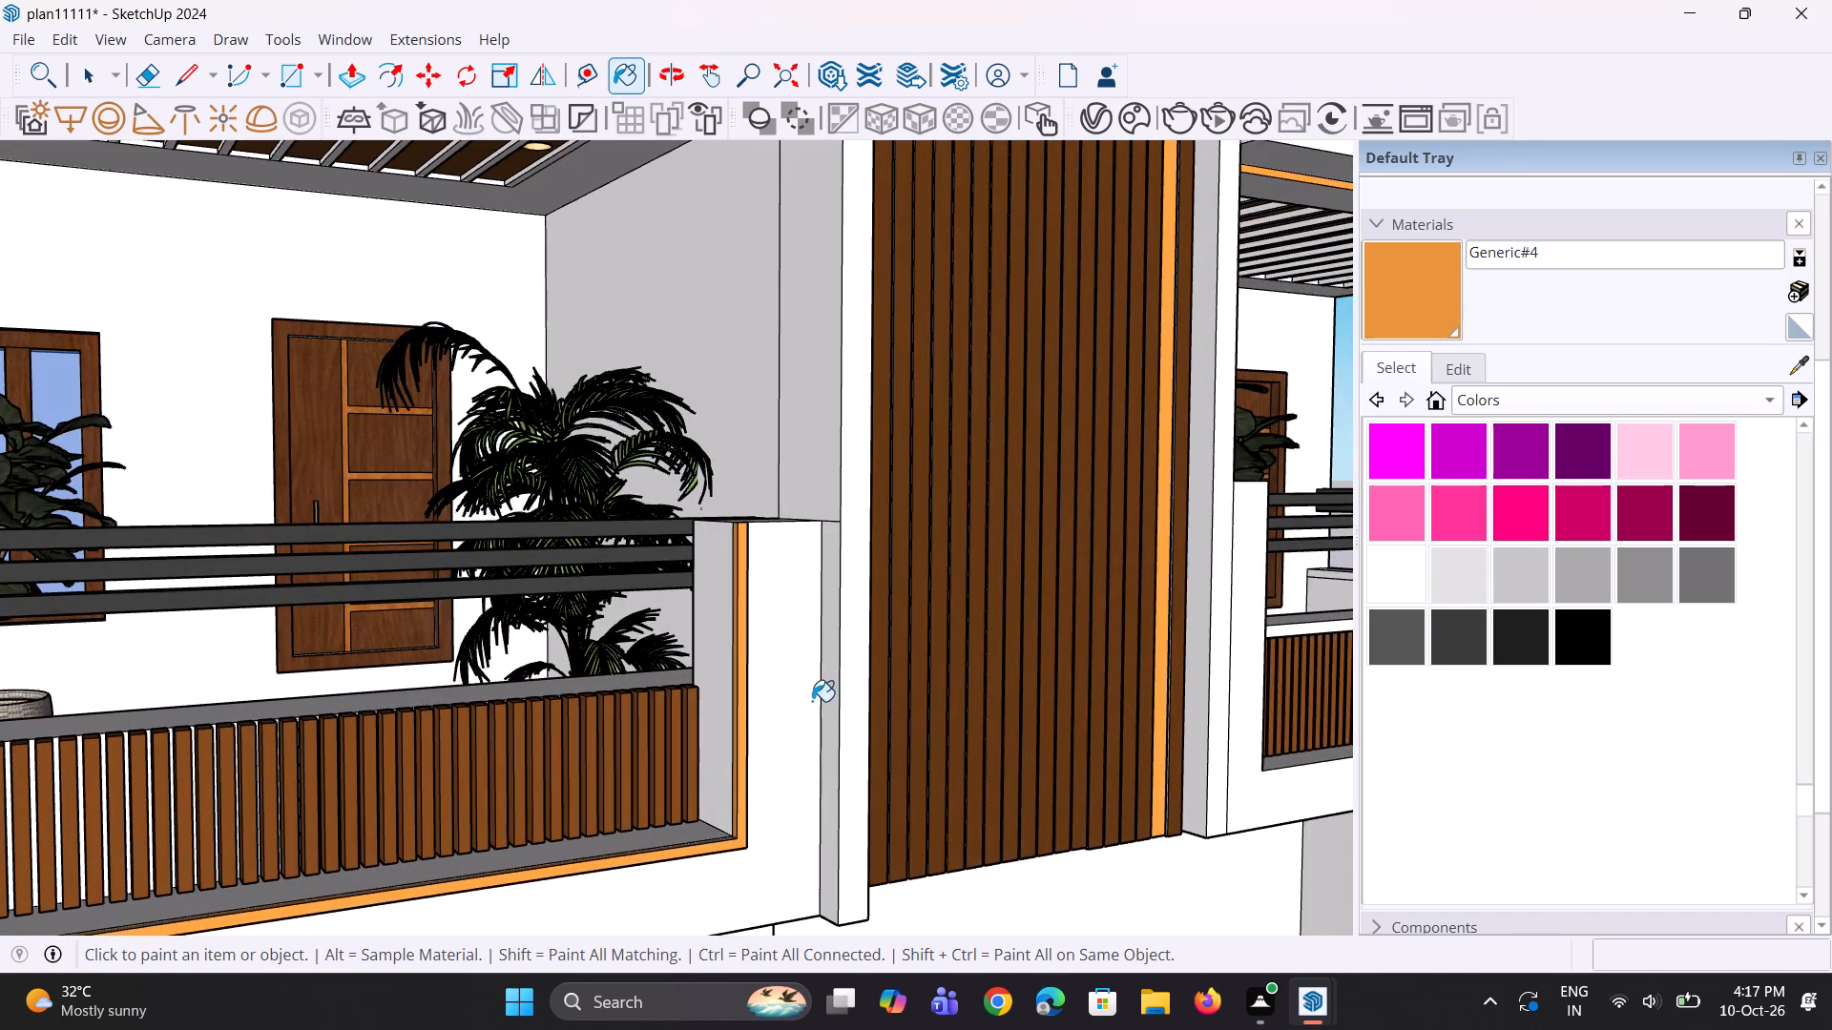
scroll(723, 644, "up", 10)
middle_click_drag(721, 635, 595, 624)
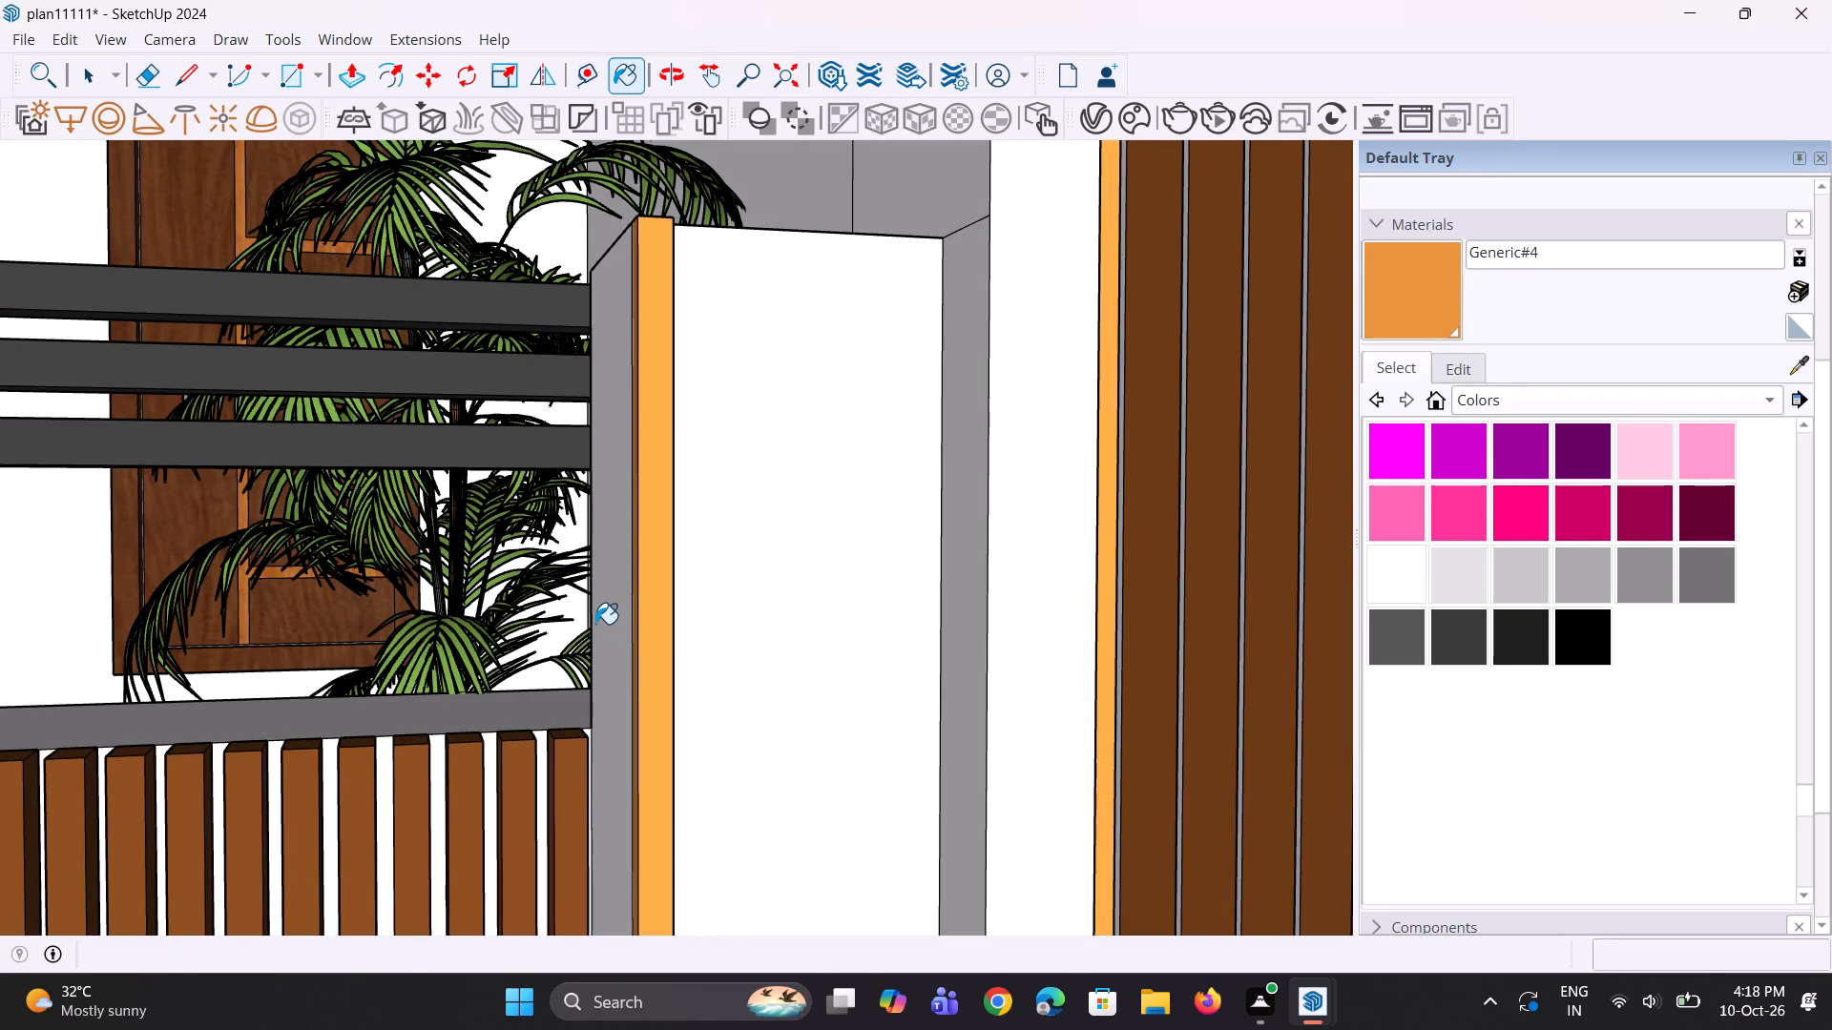
scroll(586, 575, "down", 11)
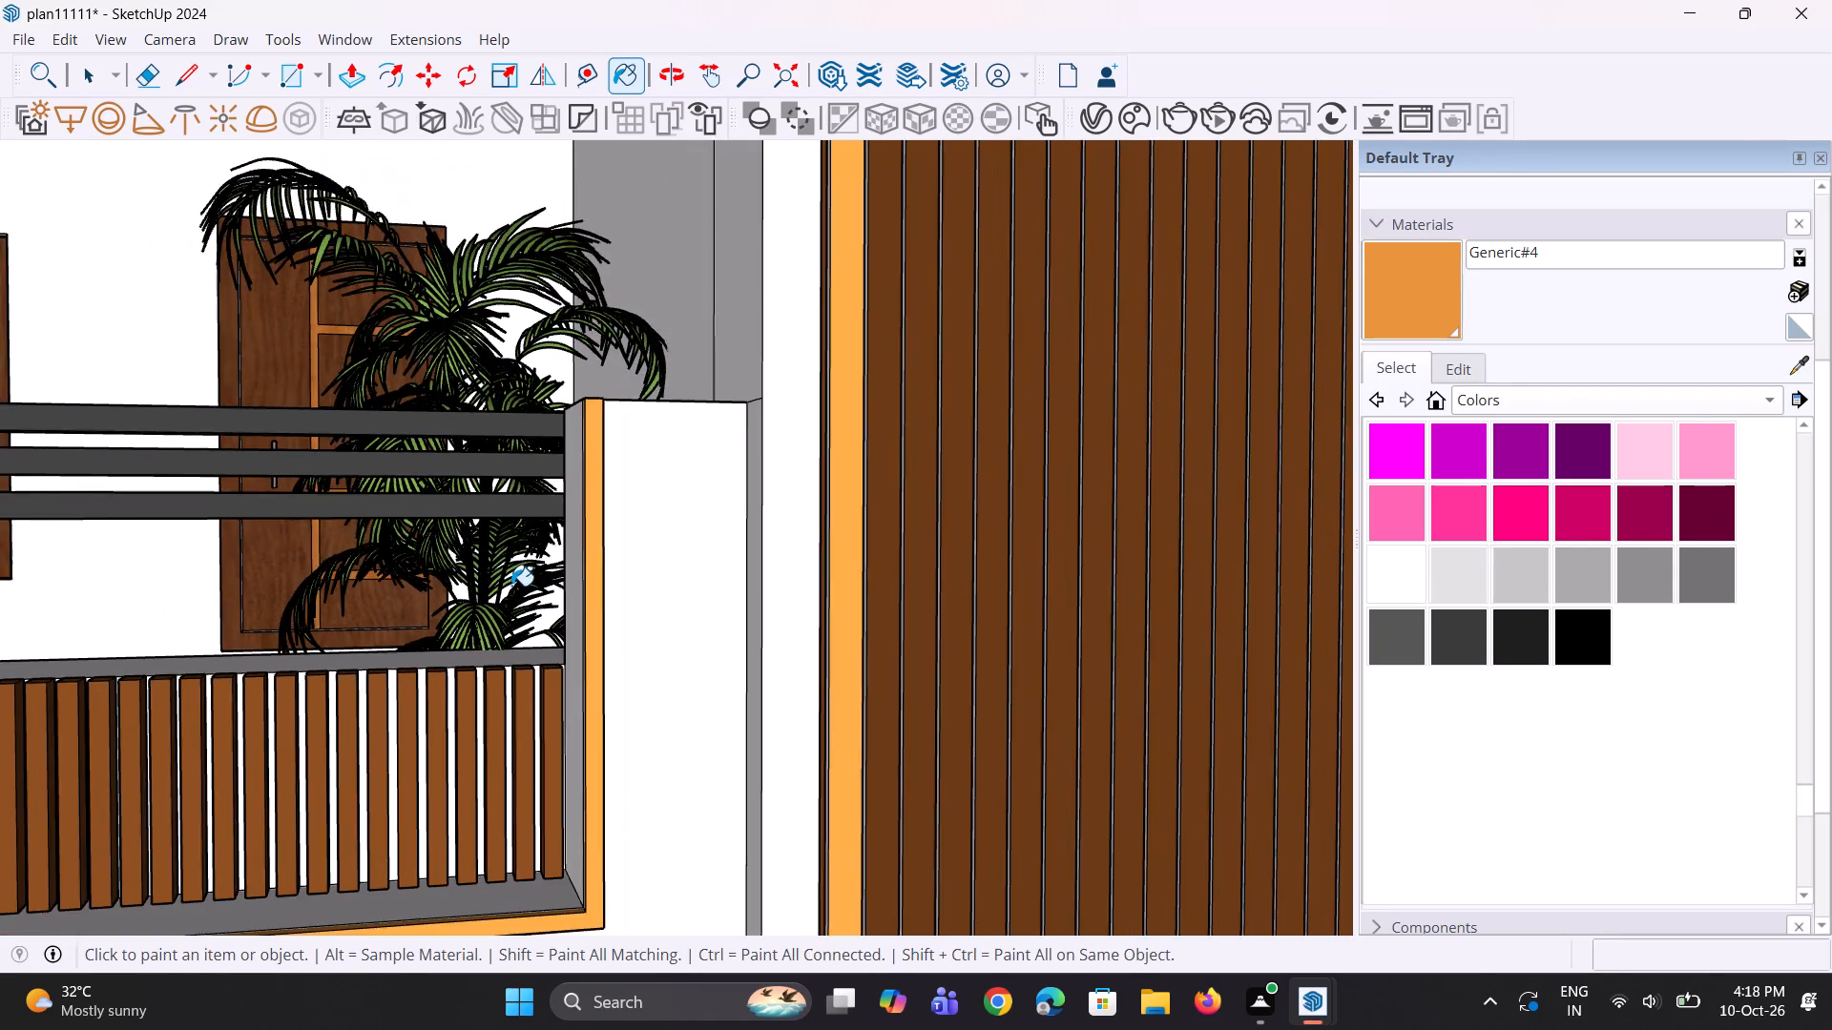
scroll(511, 586, "down", 5)
middle_click_drag(515, 638, 552, 688)
scroll(540, 676, "down", 4)
middle_click_drag(508, 699, 536, 704)
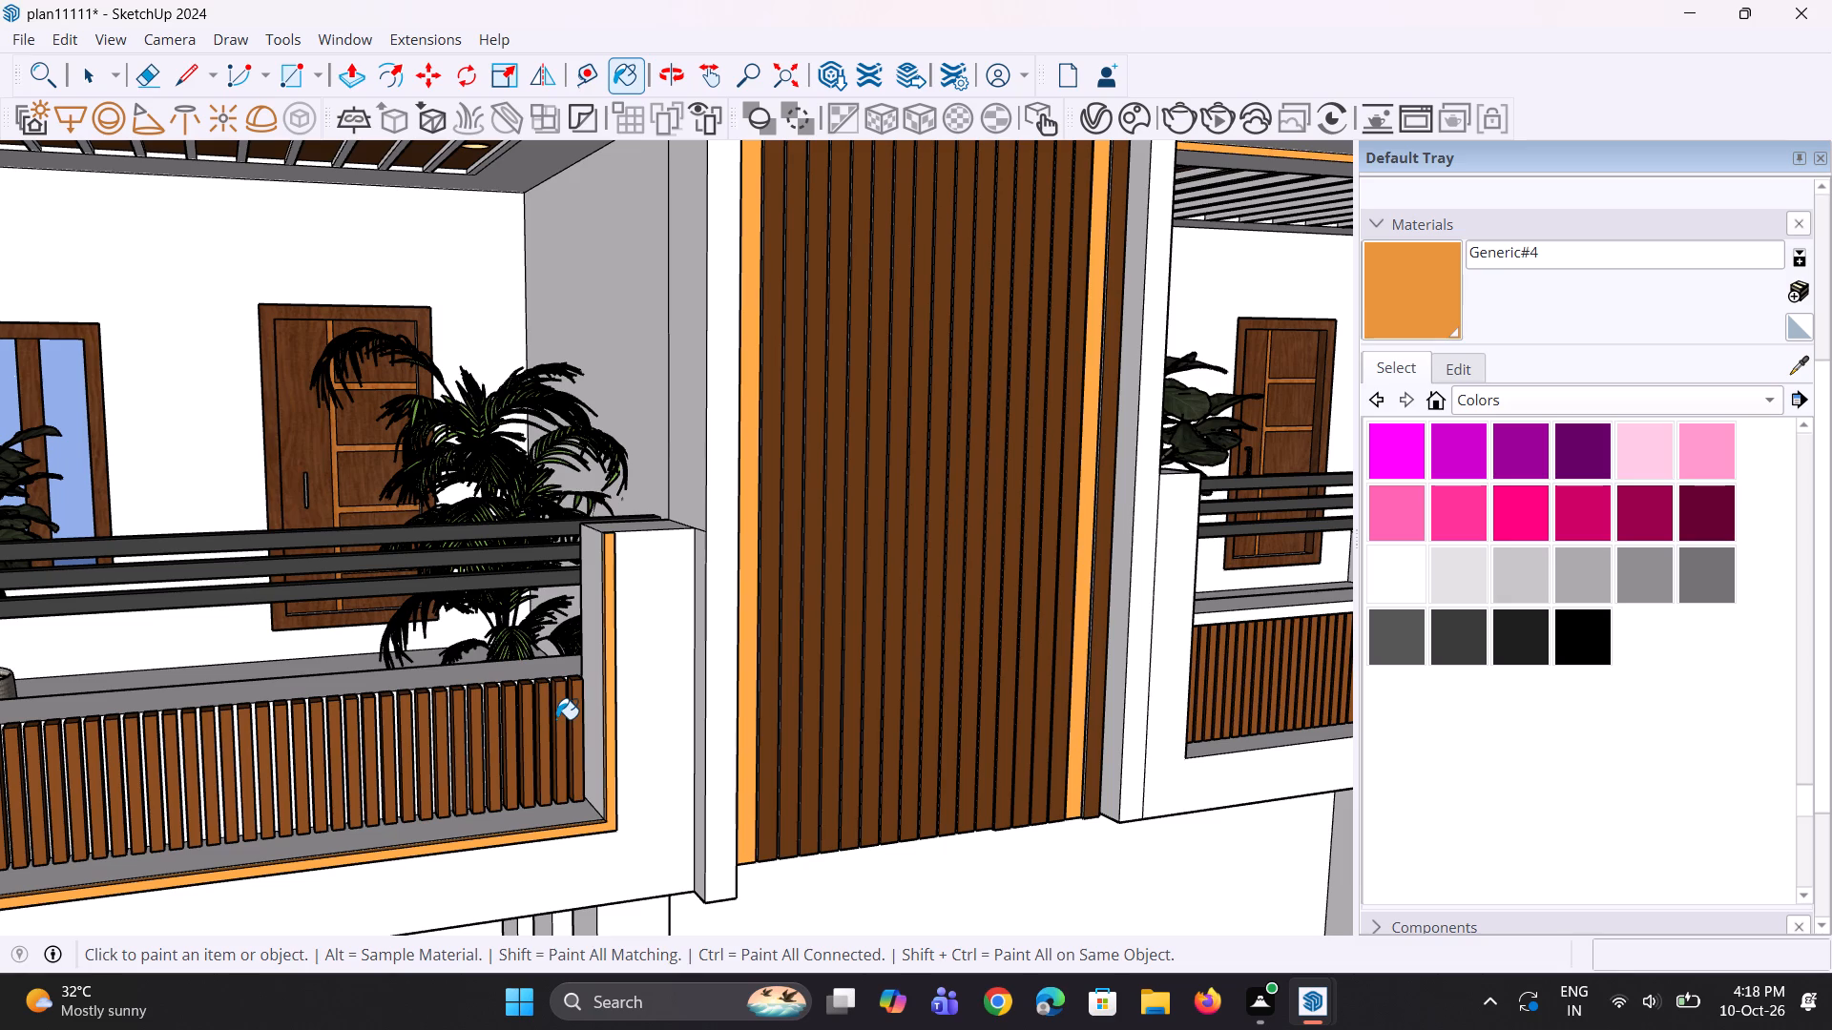
scroll(510, 605, "down", 4)
middle_click_drag(587, 688, 548, 659)
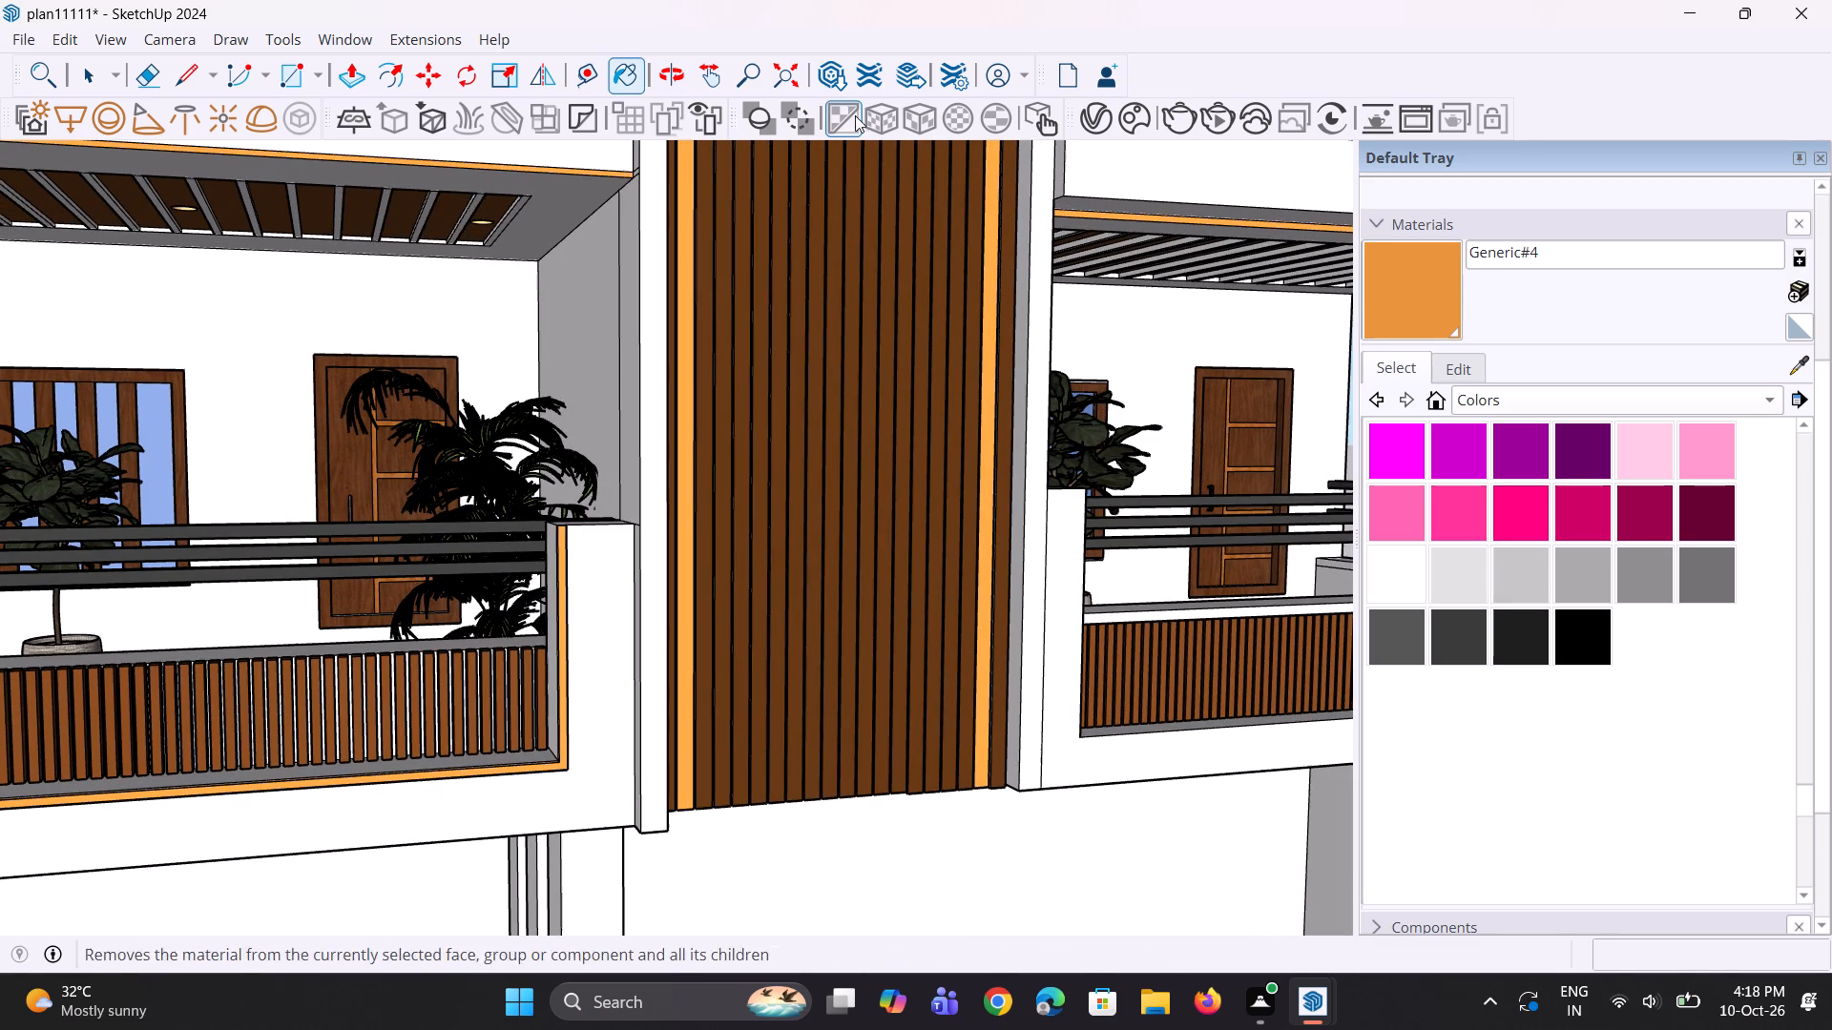
Create a new generic material in the V-Ray Asset Editor.
left_click(1090, 134)
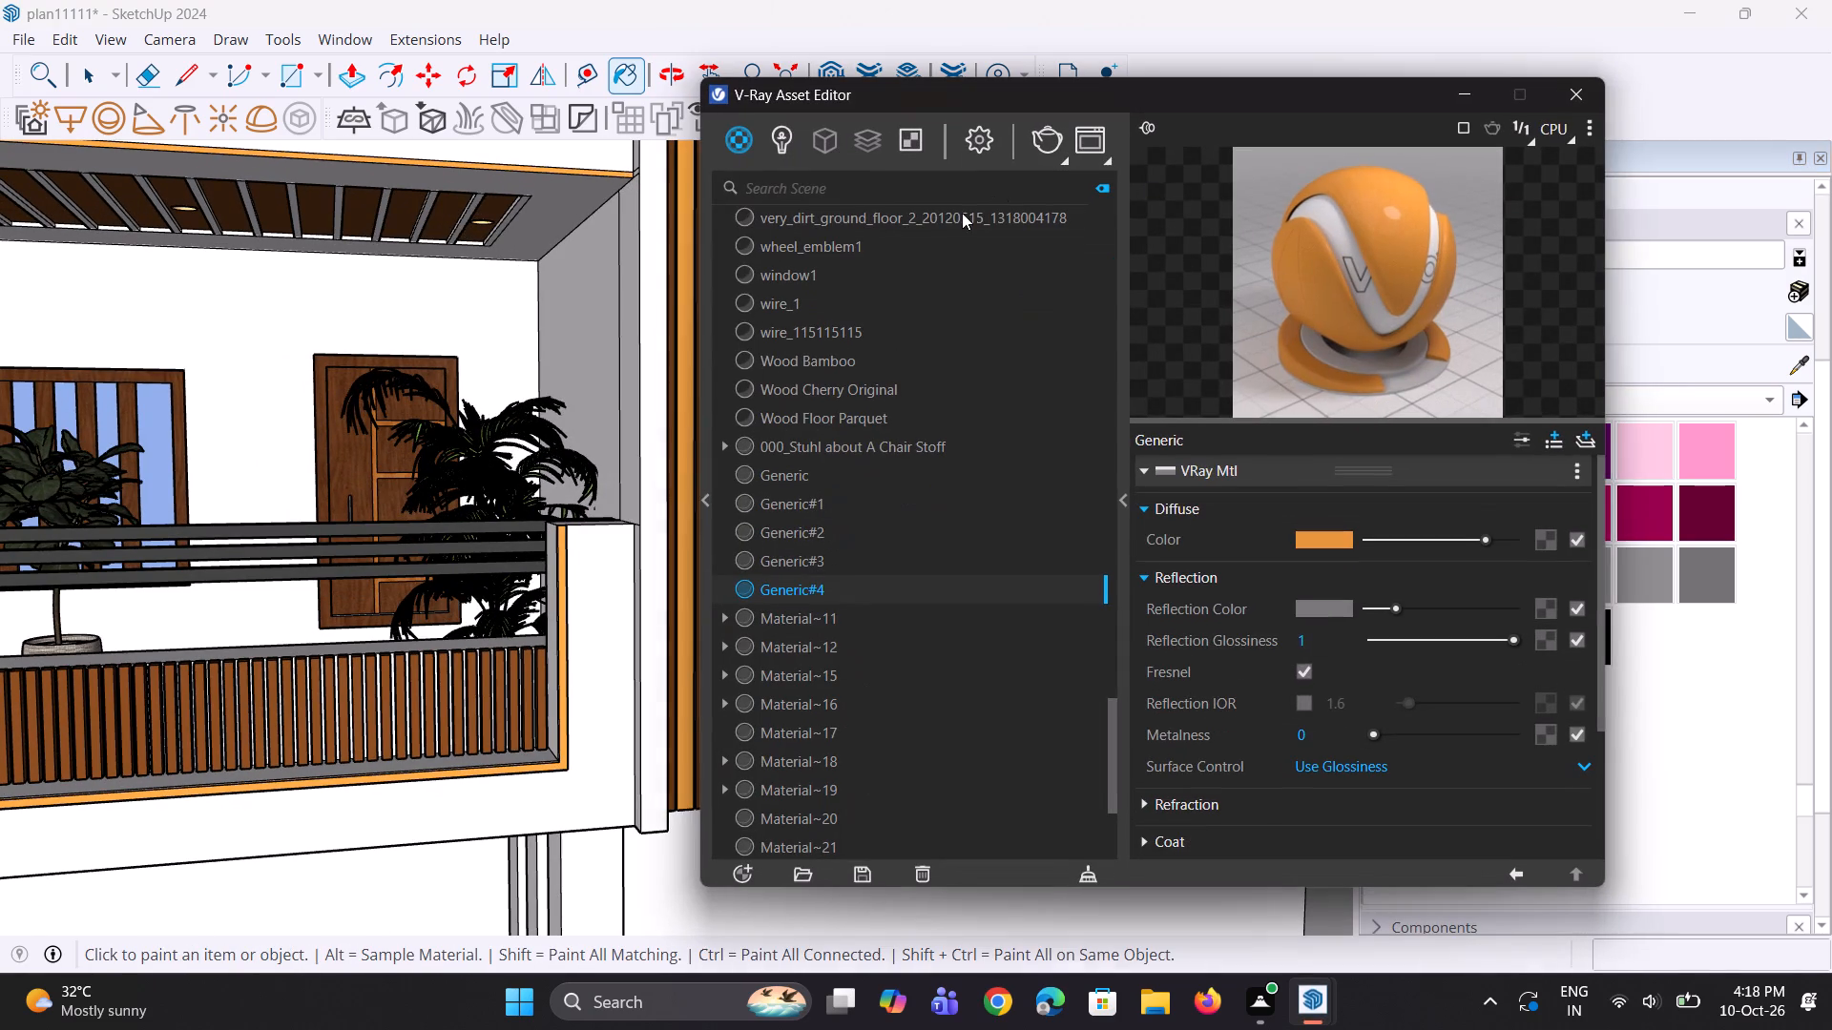
right_click(746, 135)
left_click(765, 184)
Set the new material's diffuse colour to a light orange-beige, R 0.913, G 0.76, B 0.517.
left_click(1316, 537)
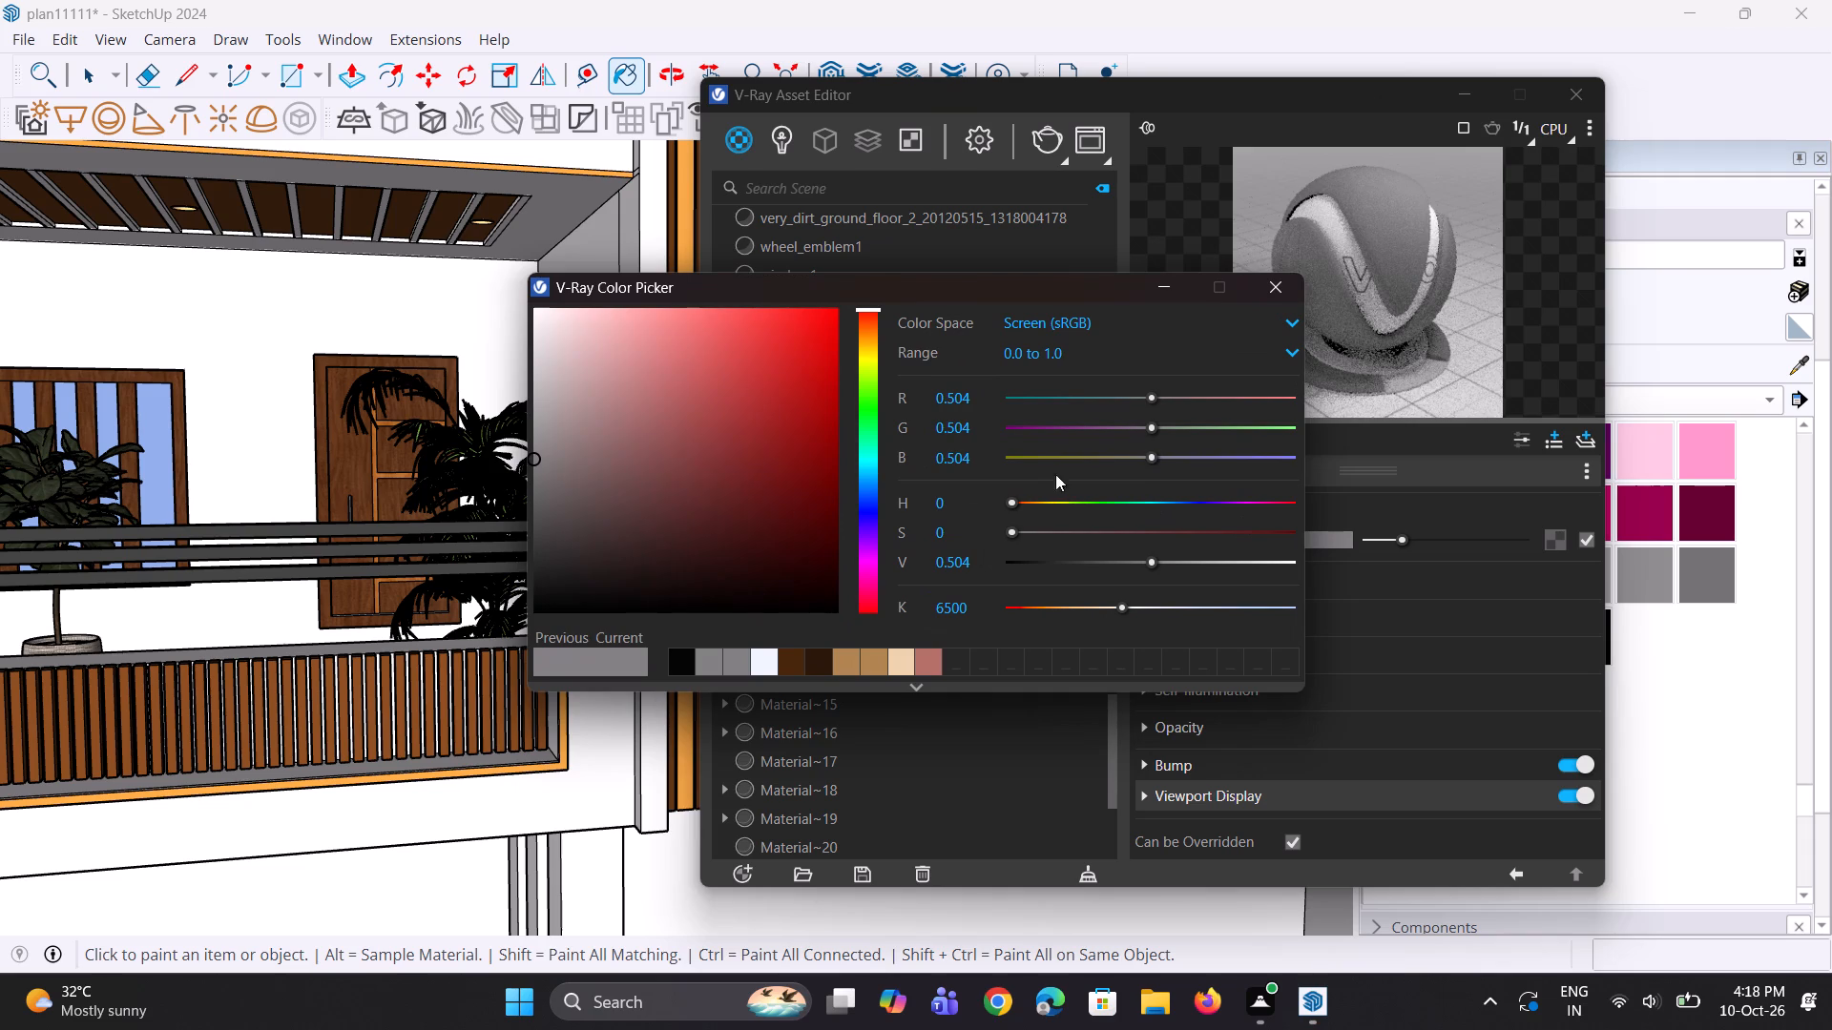
left_click_drag(876, 310, 876, 349)
left_click(876, 349)
left_click(877, 343)
left_click(877, 343)
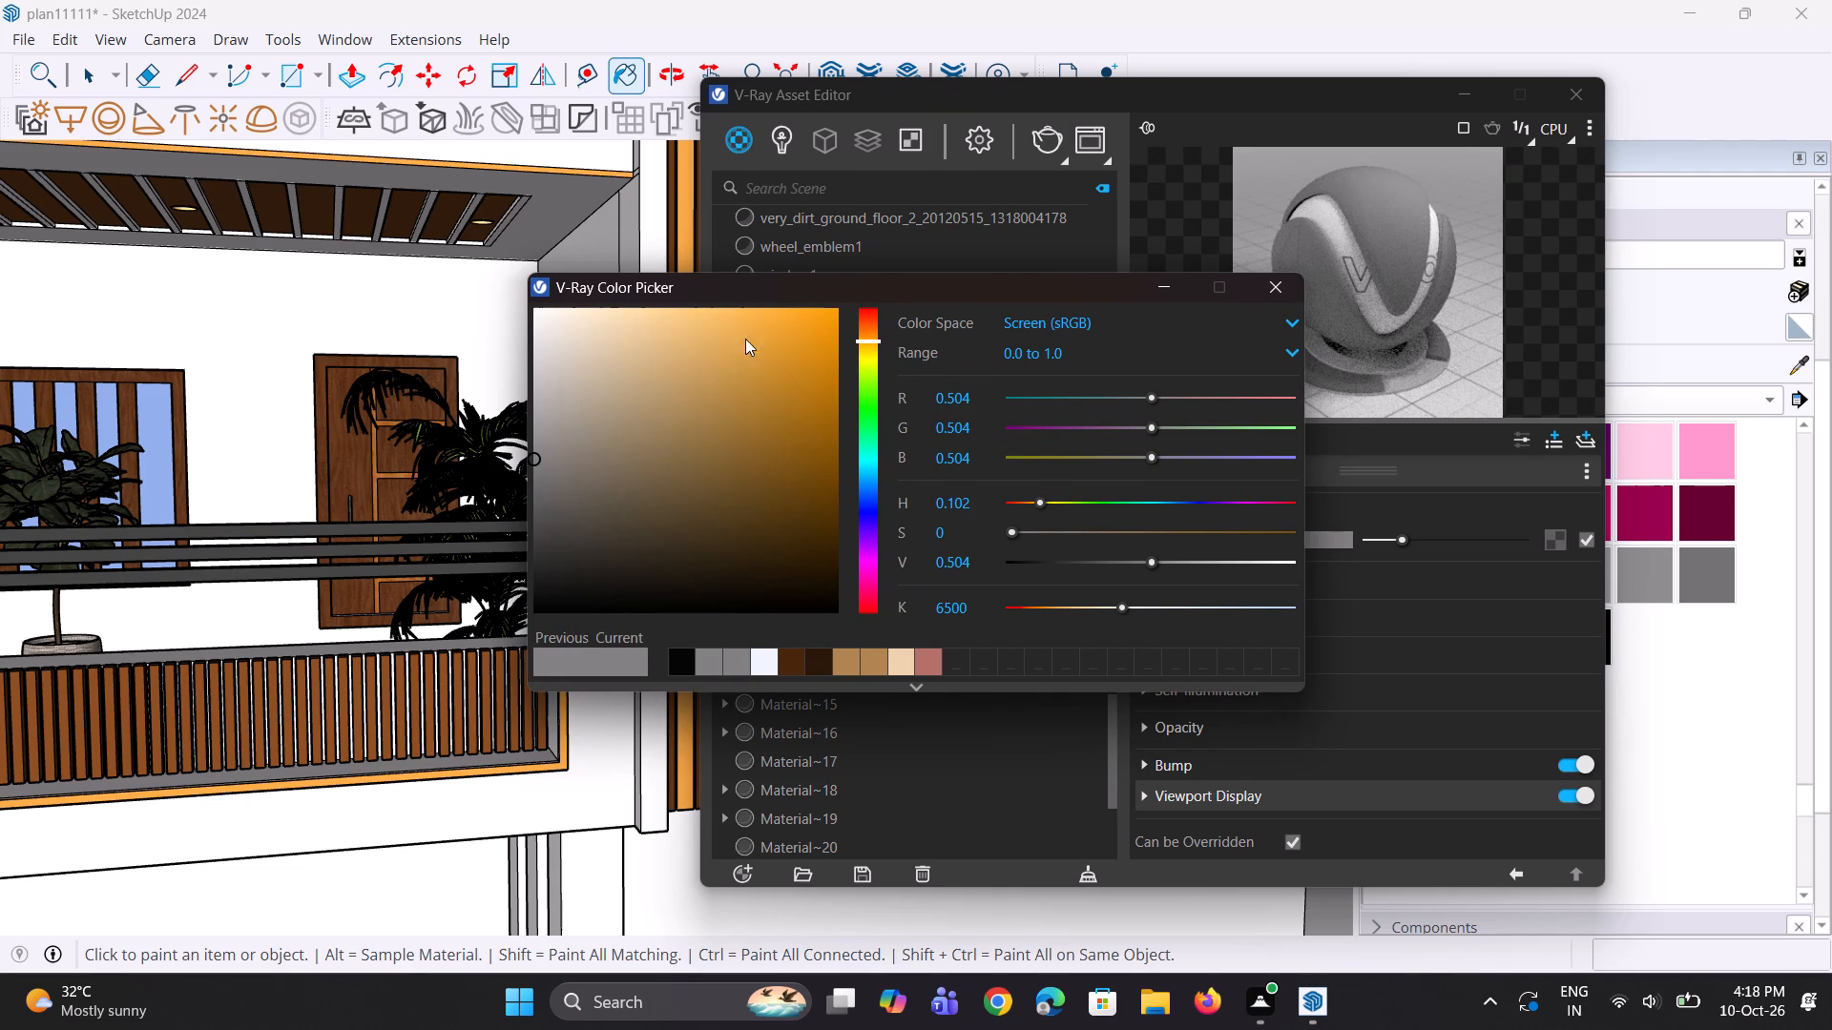
left_click(713, 339)
left_click(662, 340)
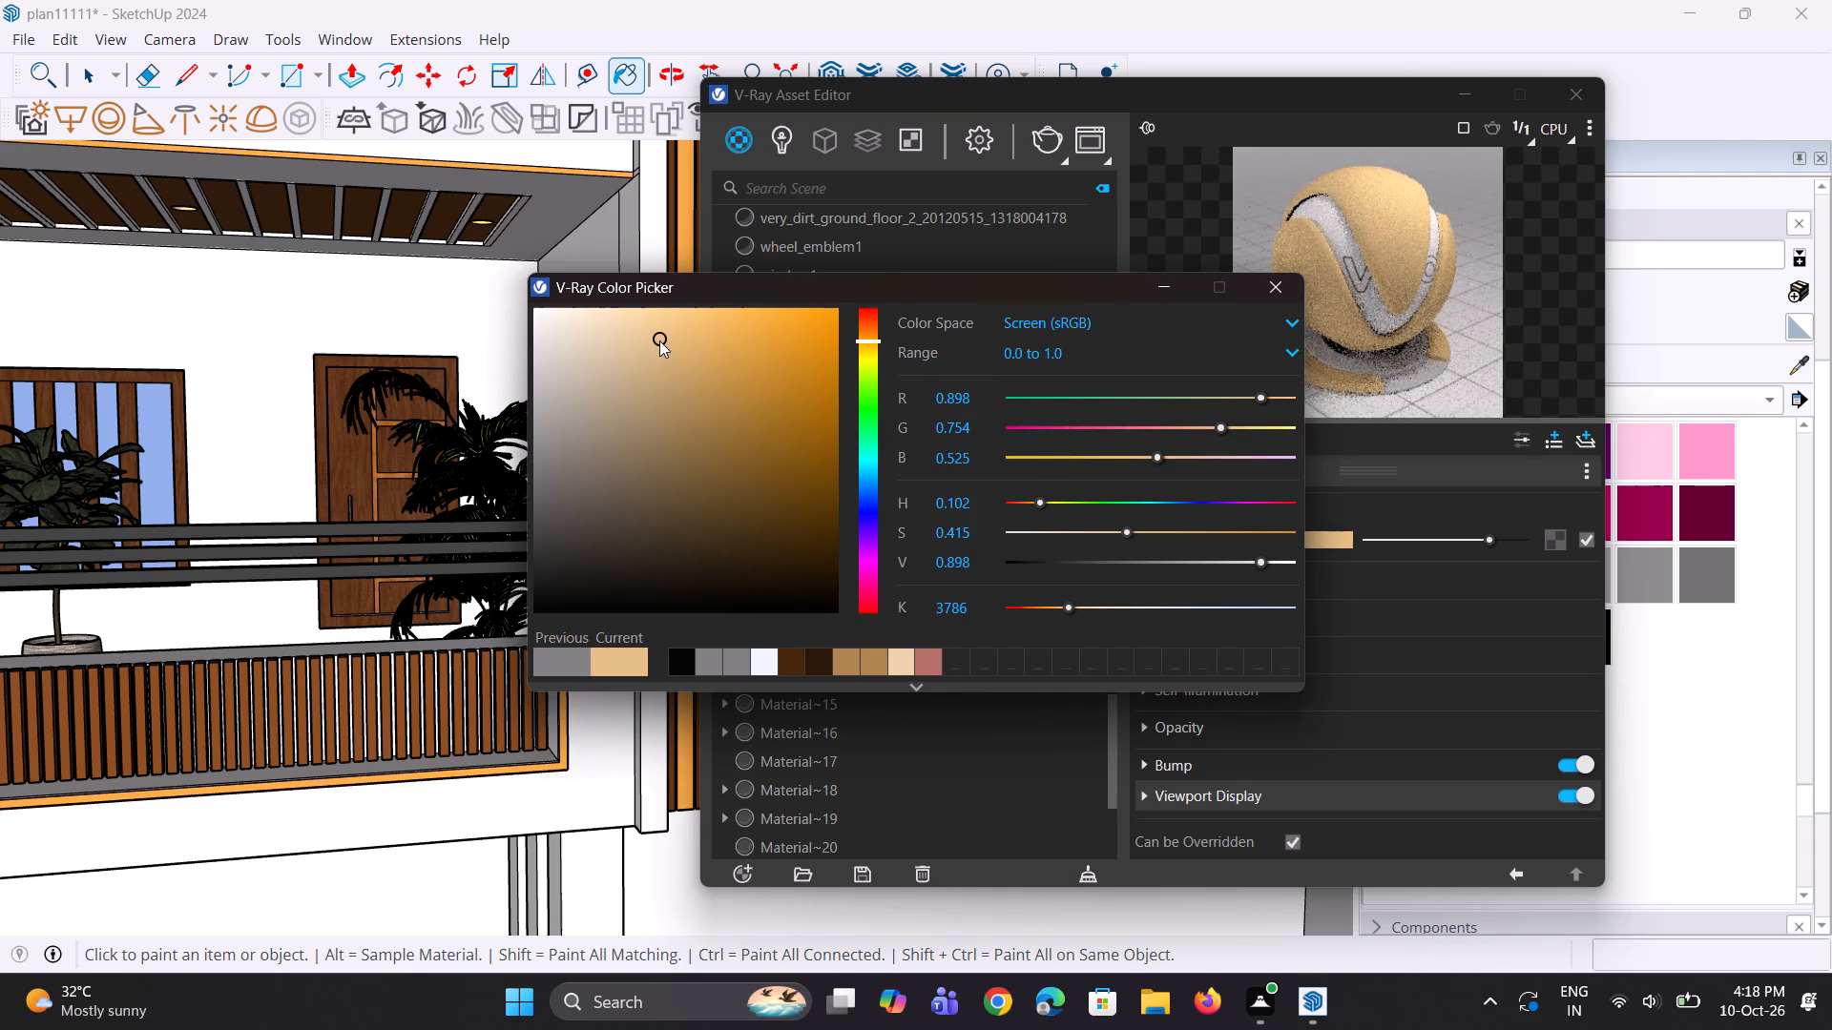
left_click(659, 340)
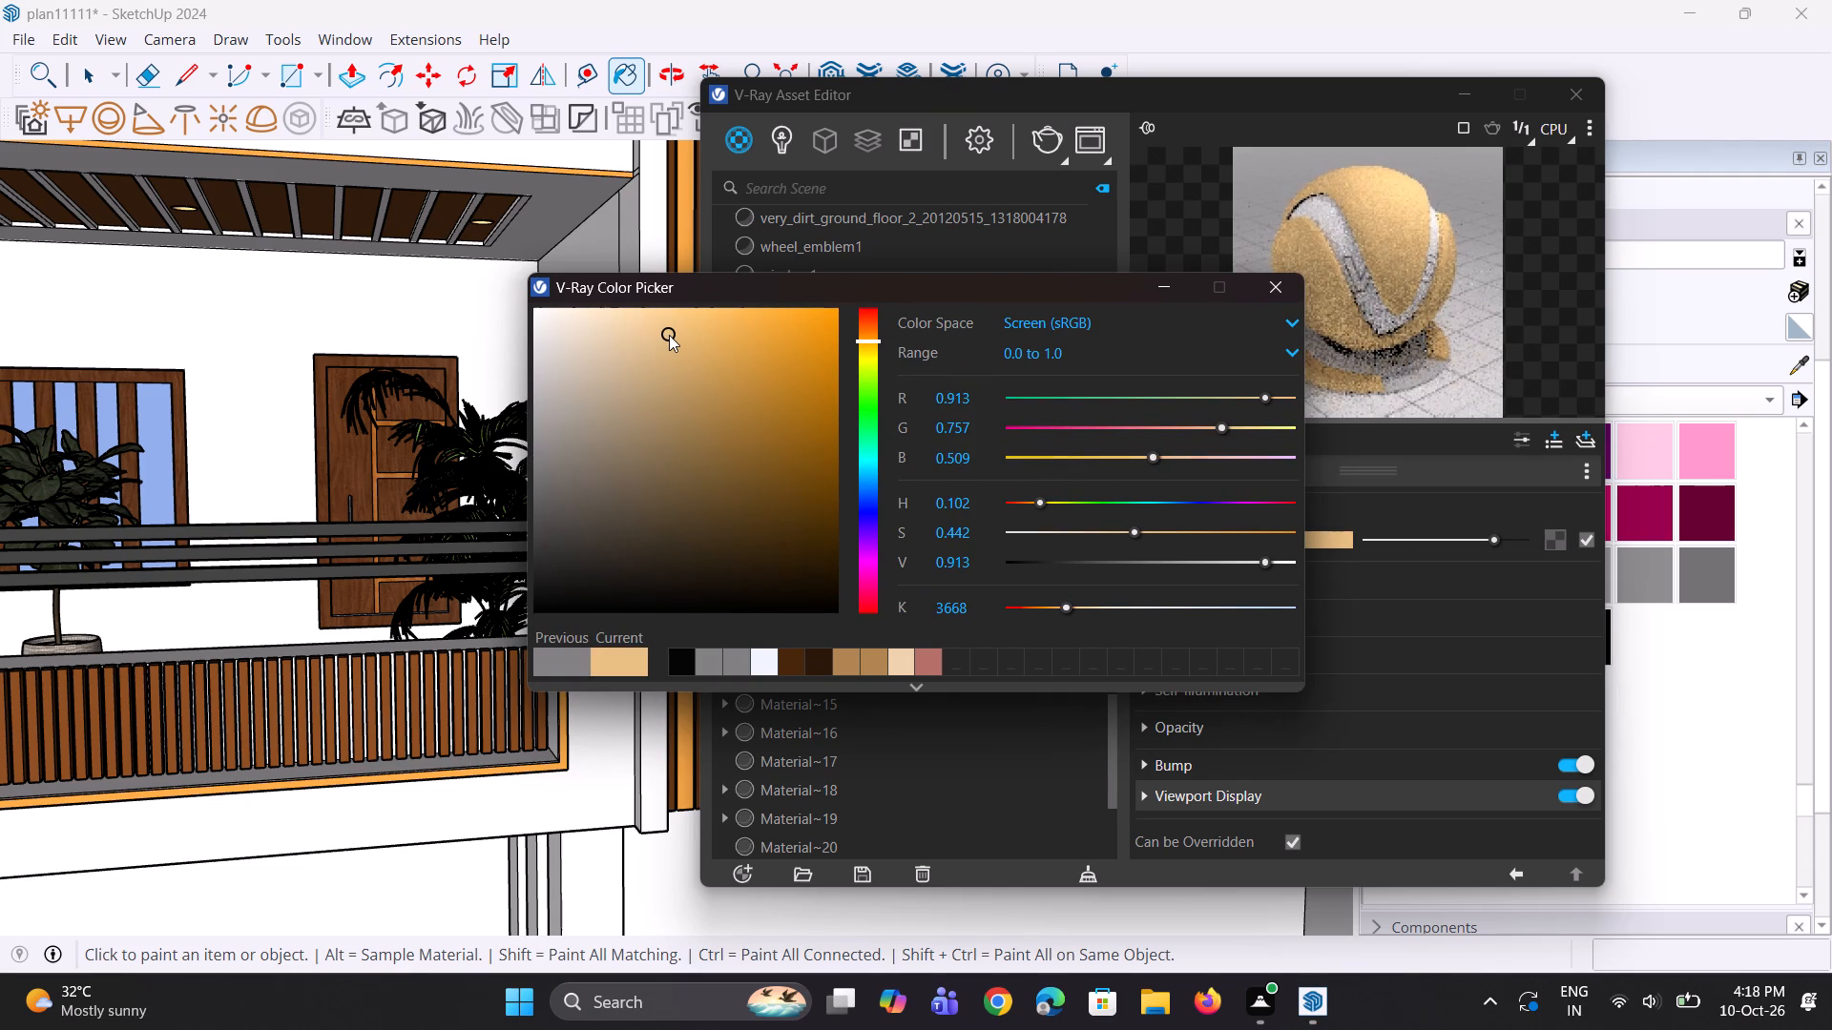
left_click(1170, 286)
Give the new material a grey reflection colour and set its reflection glossiness to 0.95.
left_click(1196, 571)
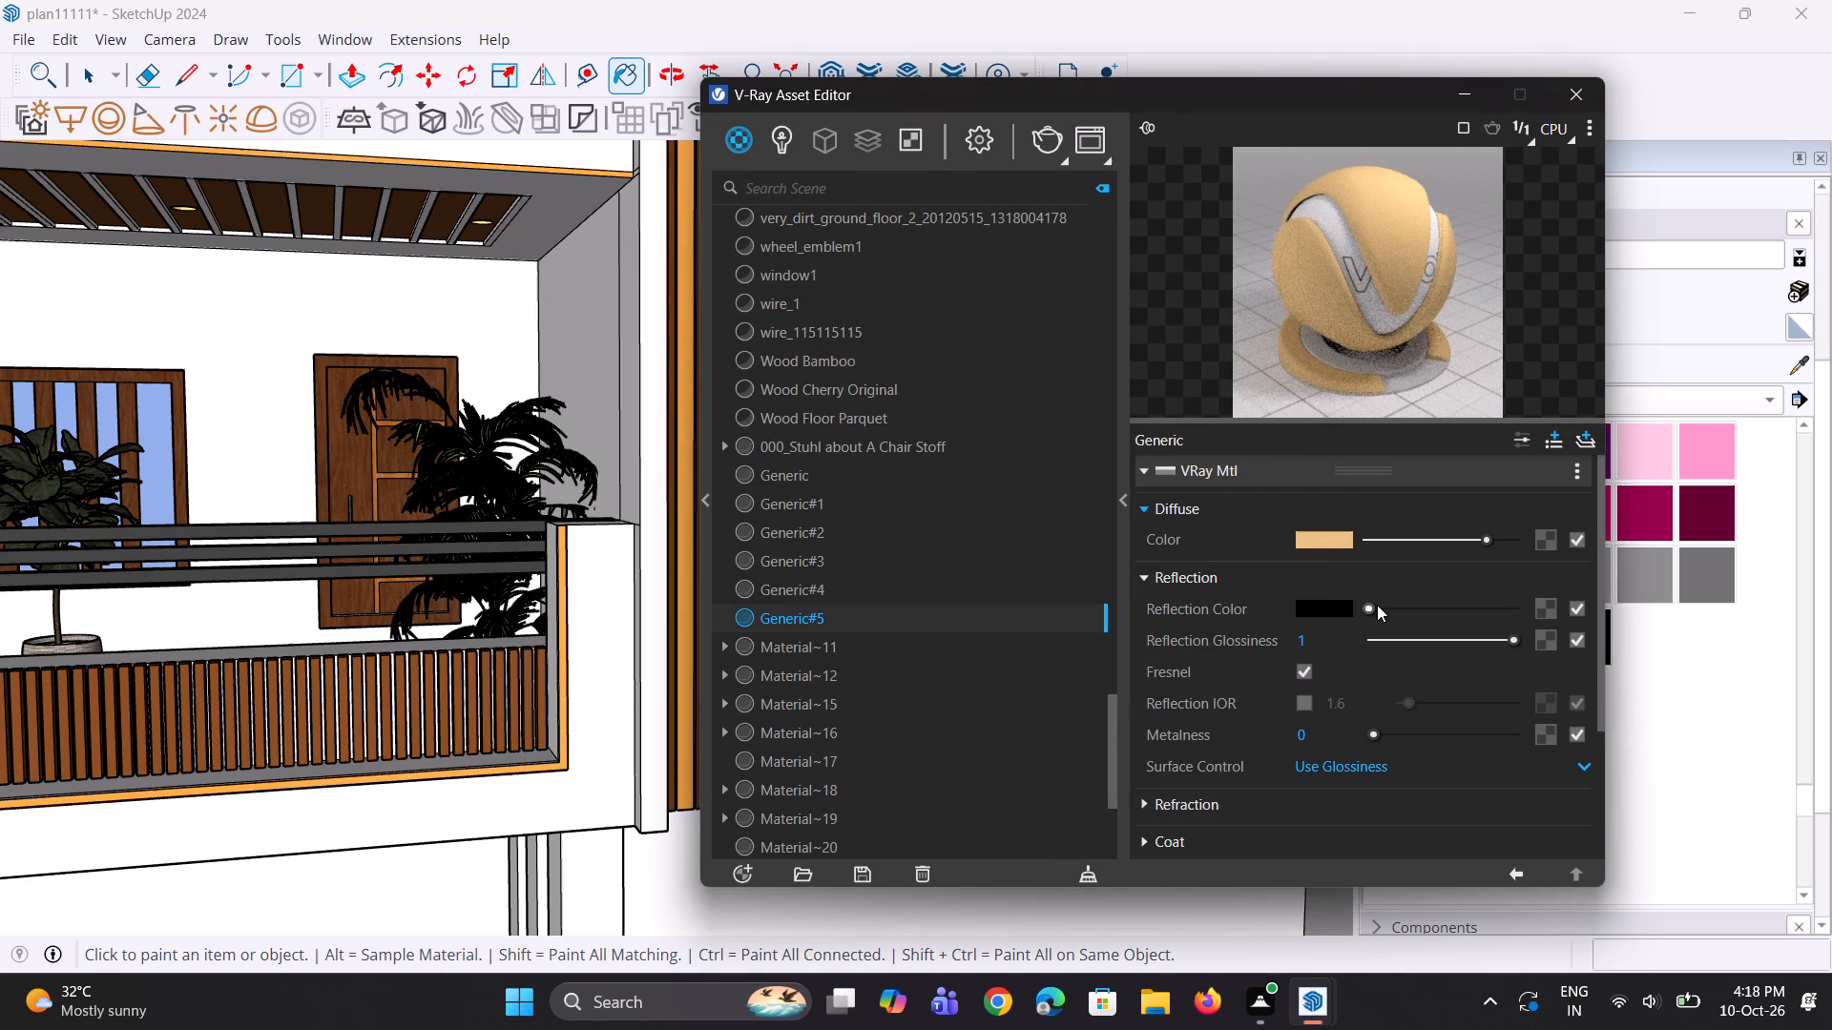
left_click_drag(1377, 605, 1388, 609)
left_click_drag(1341, 633, 1234, 640)
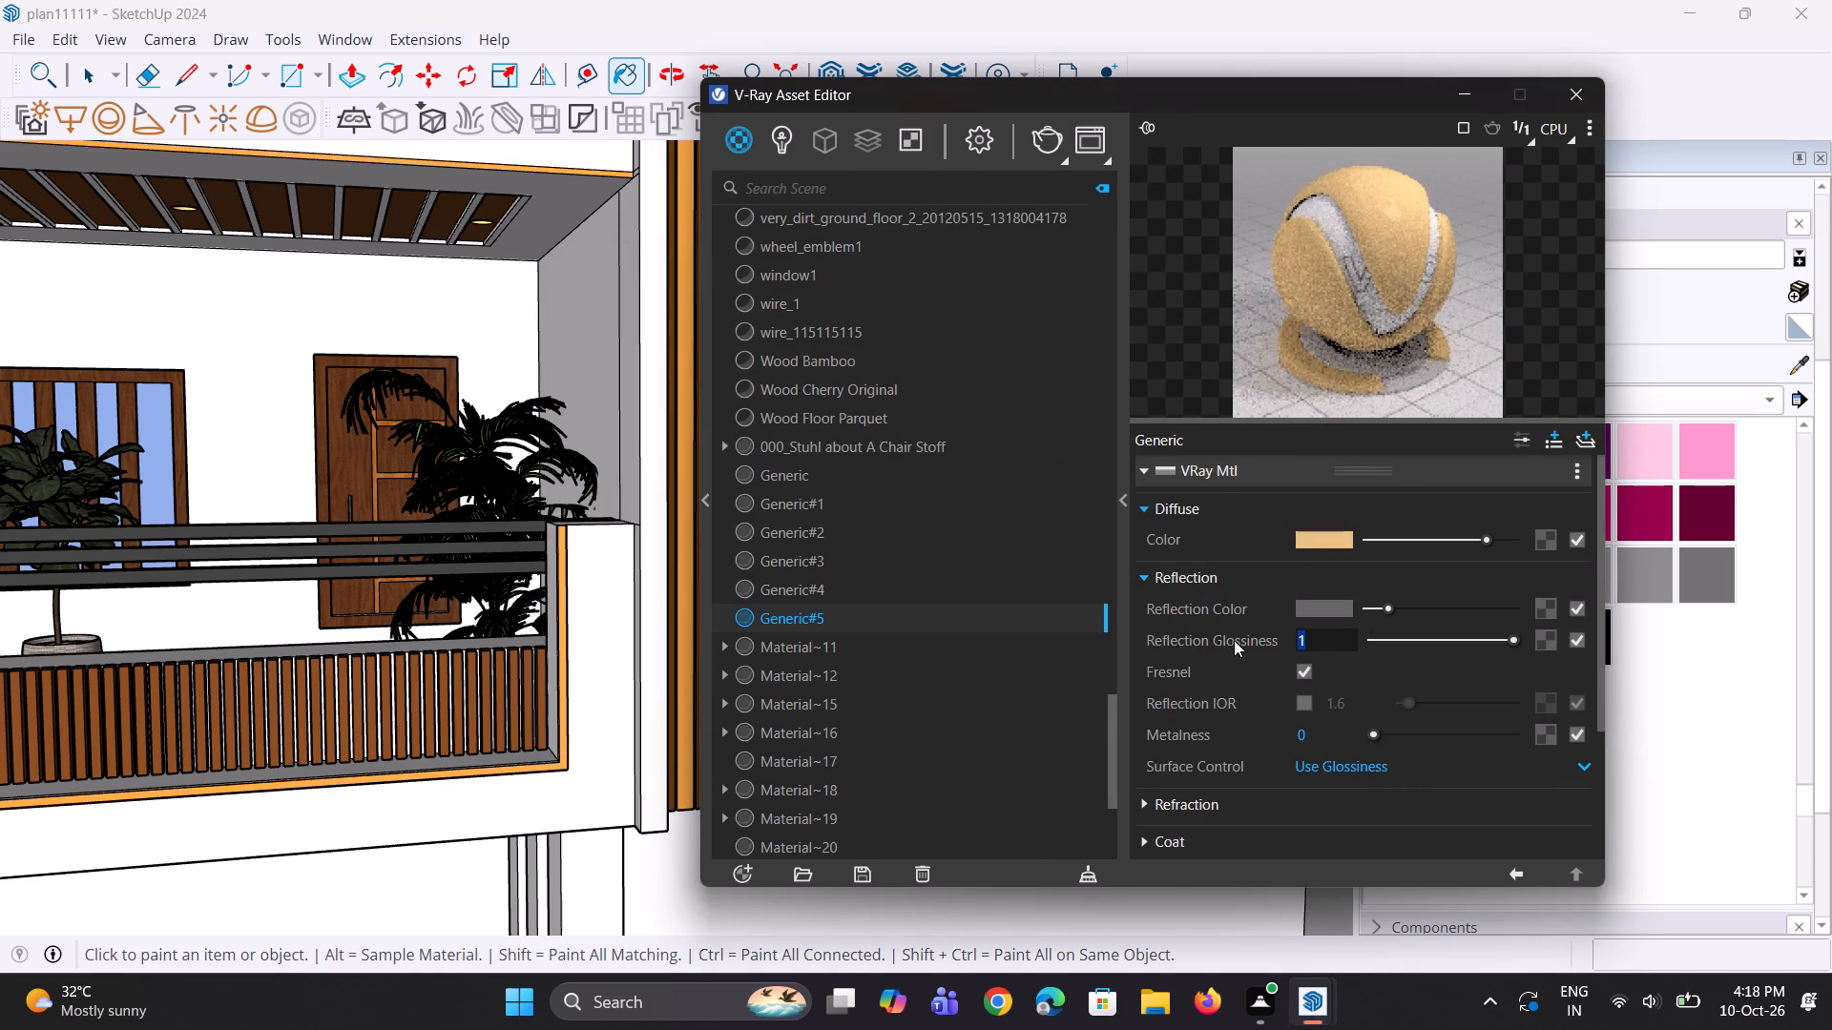
left_click_drag(1234, 640, 1231, 640)
type("0.95")
key("Return")
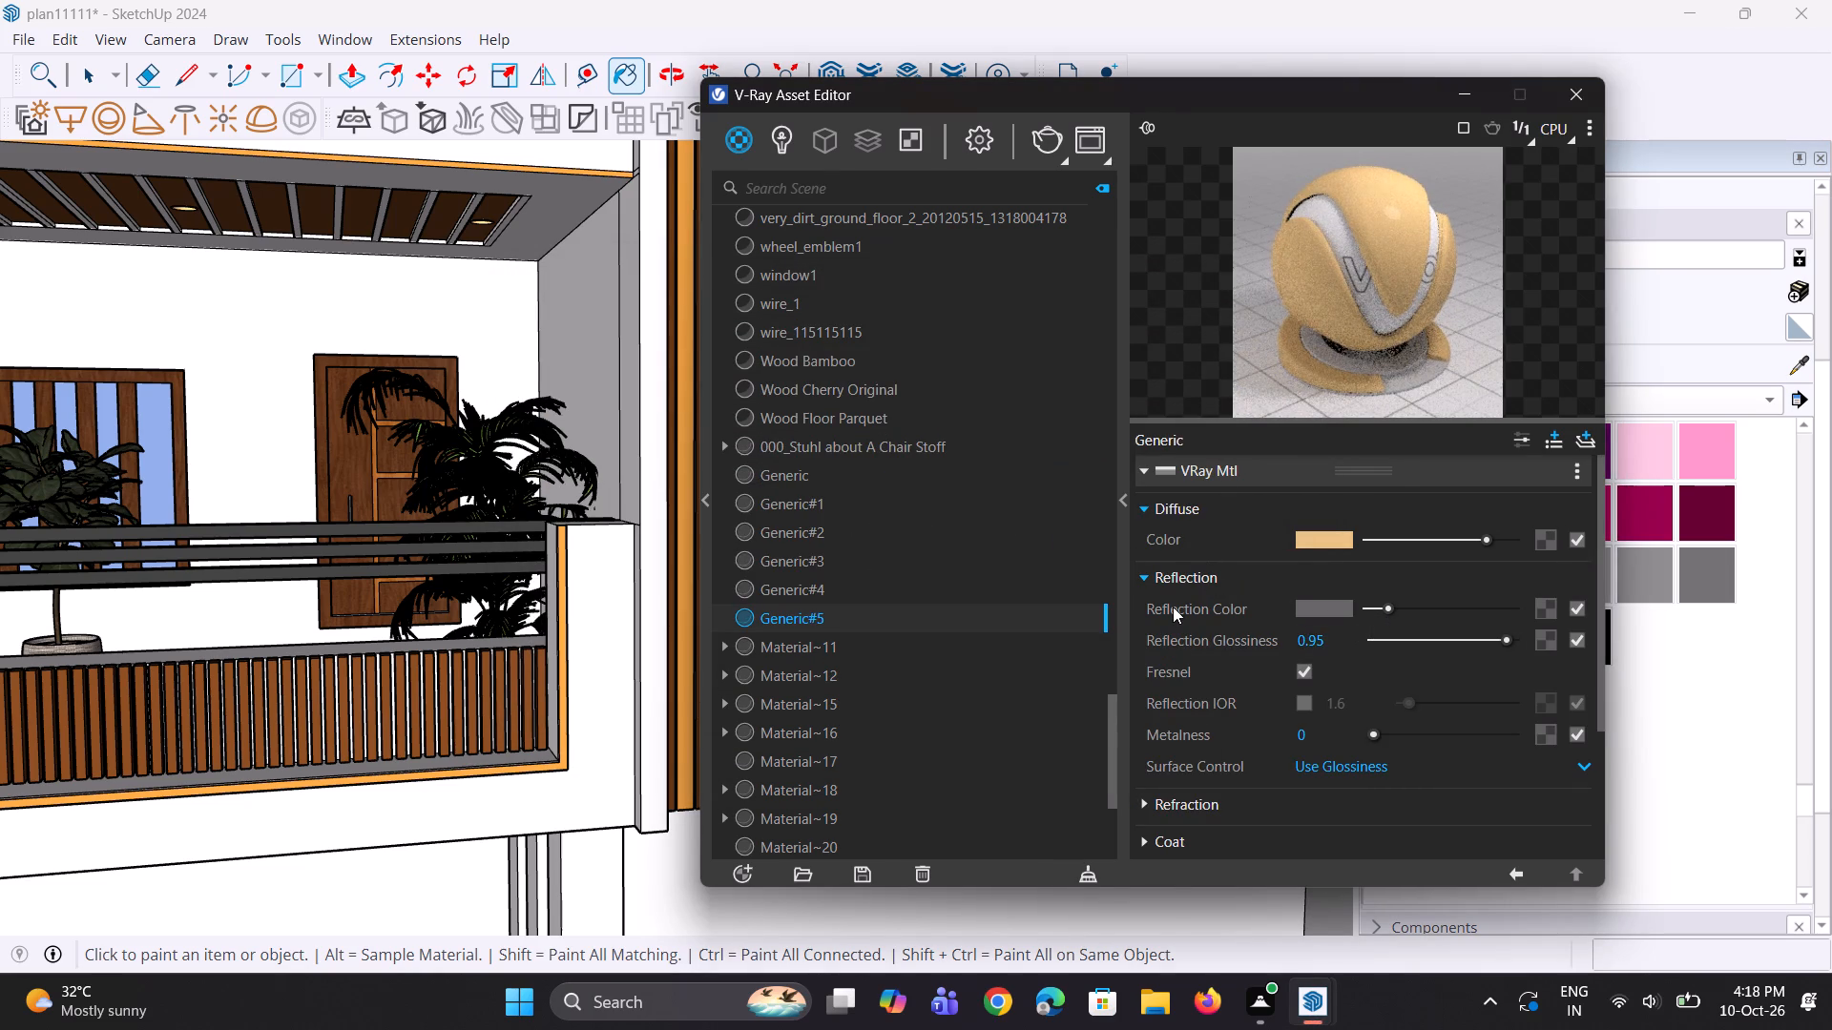
Paint the back and side walls inside the lowest left balcony with Generic#5.
left_click(1362, 337)
left_click(1458, 88)
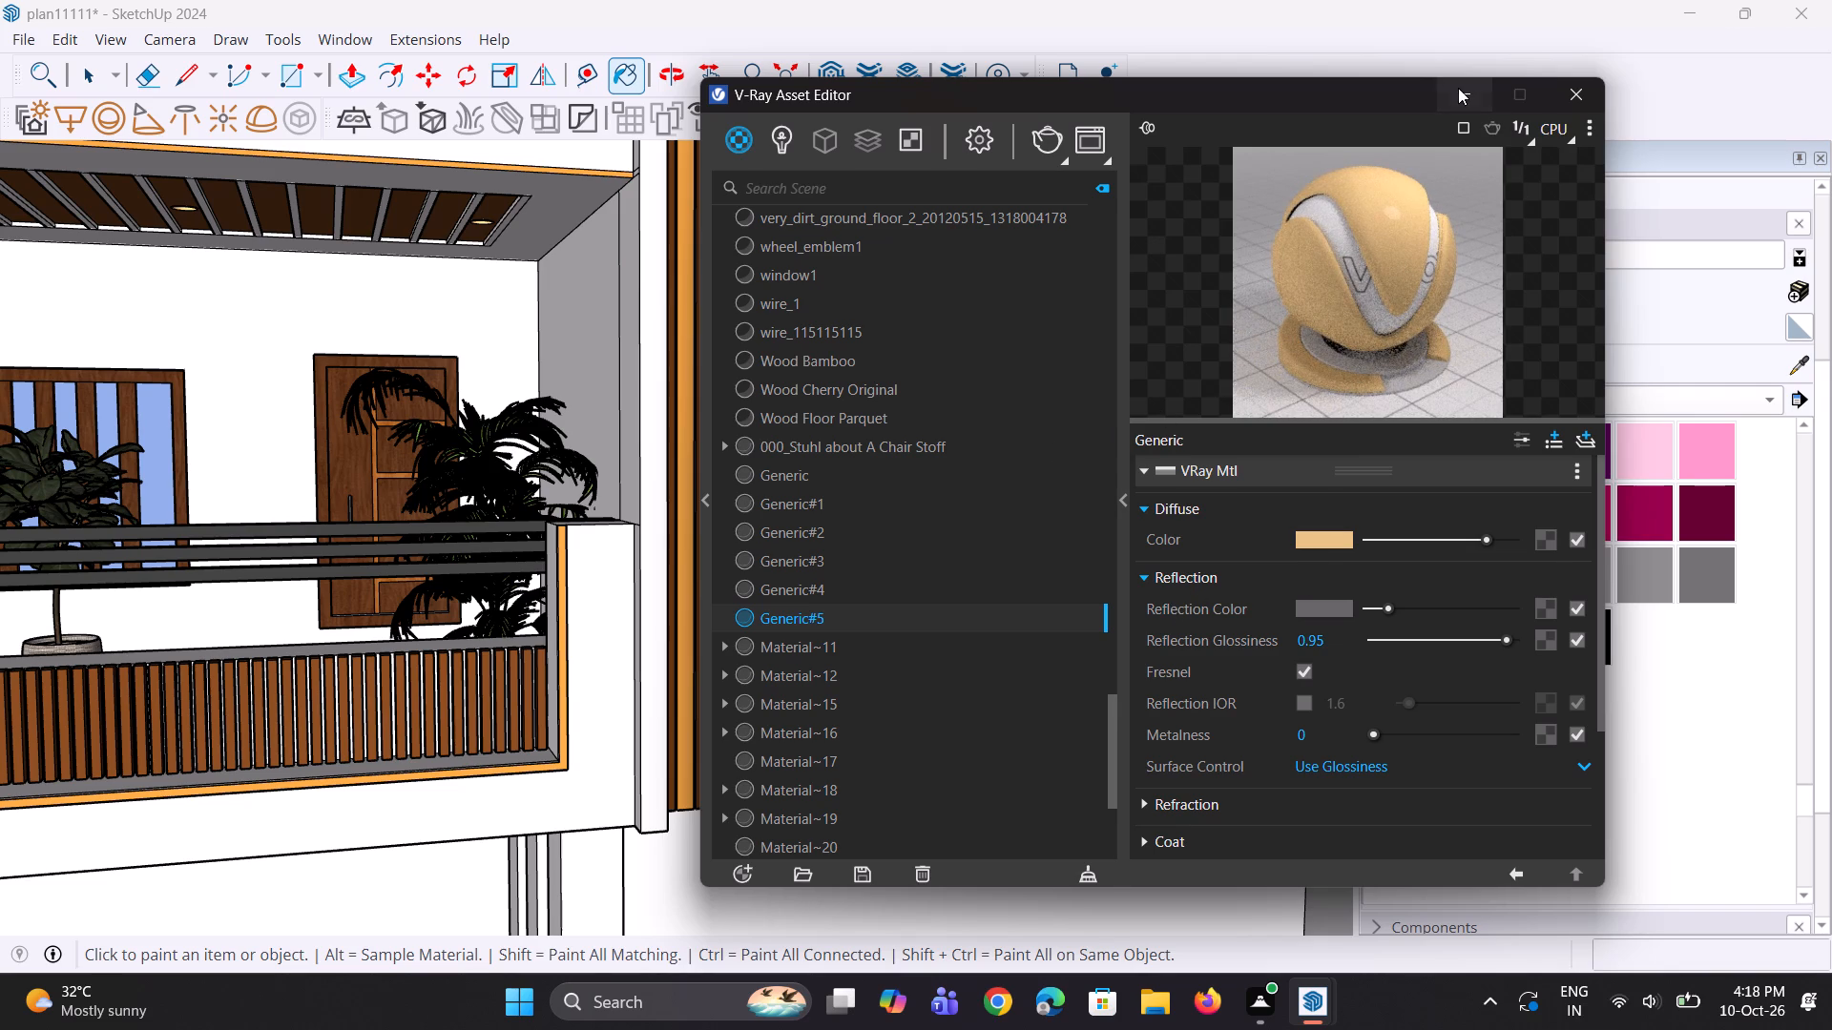
scroll(1351, 384, "down", 2)
scroll(539, 369, "down", 1)
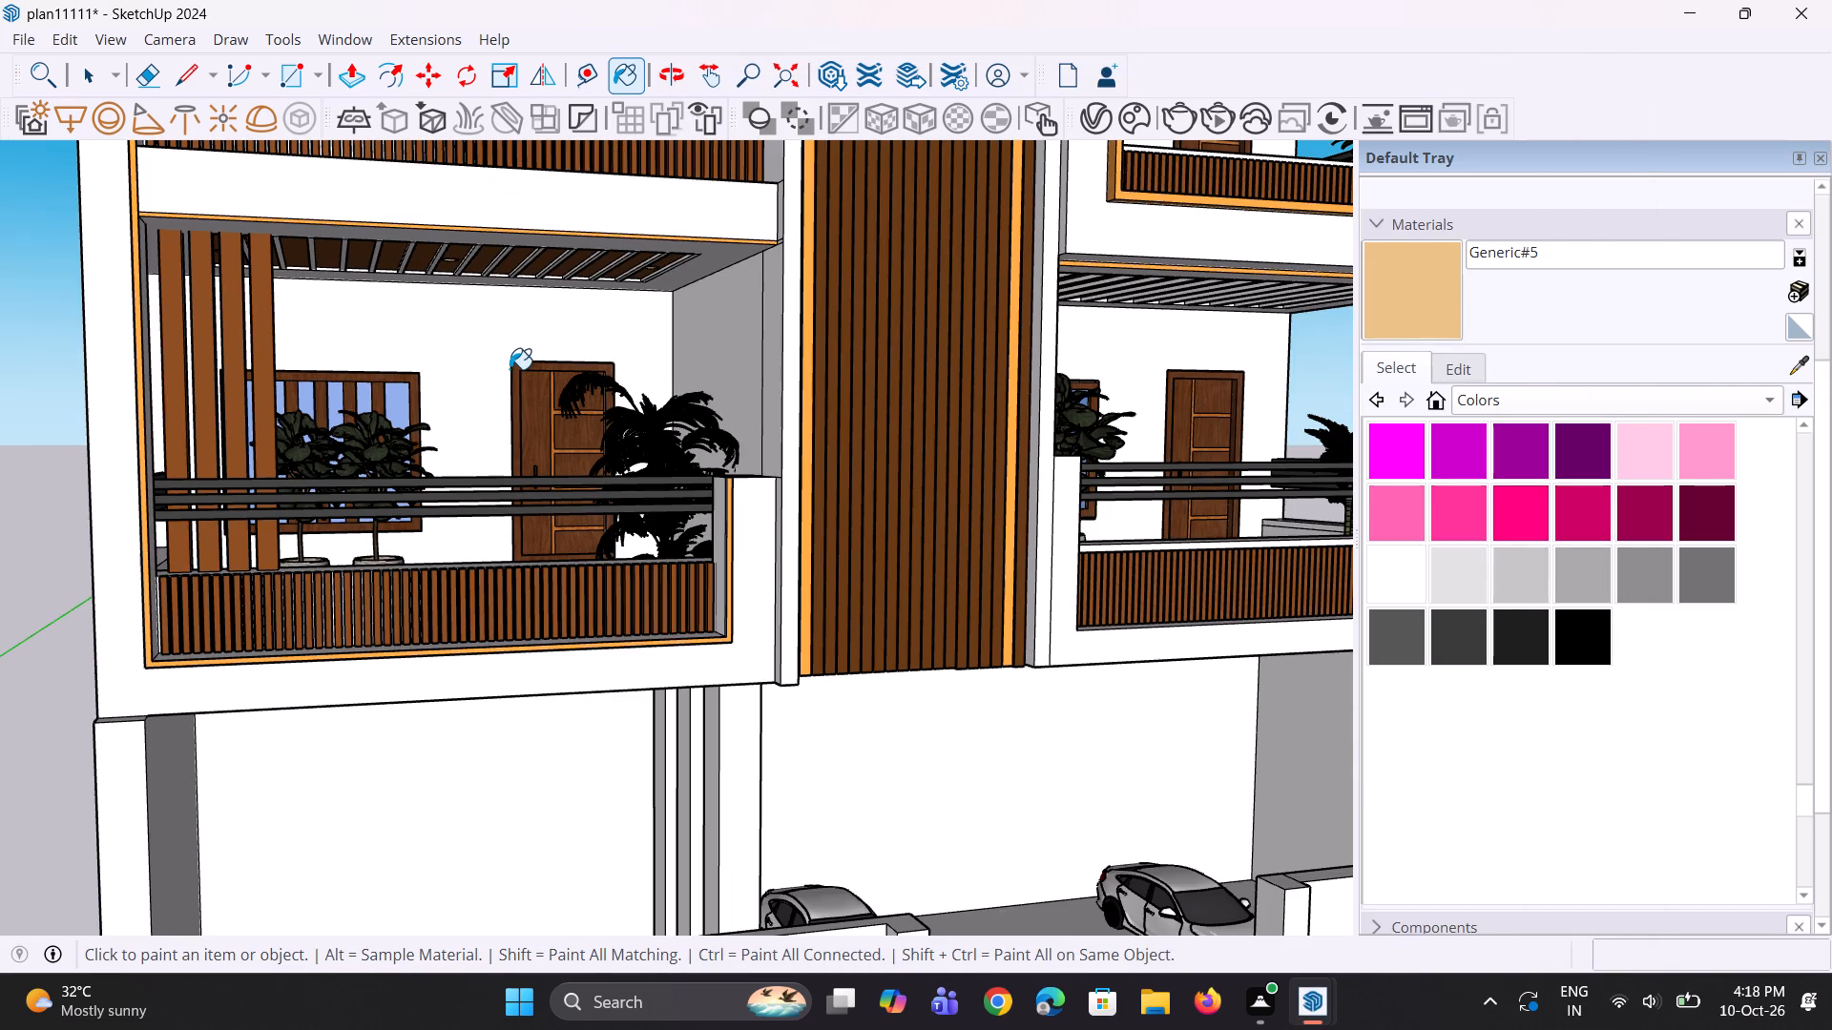
left_click(510, 369)
middle_click_drag(495, 388, 414, 468)
scroll(682, 381, "up", 2)
left_click(751, 341)
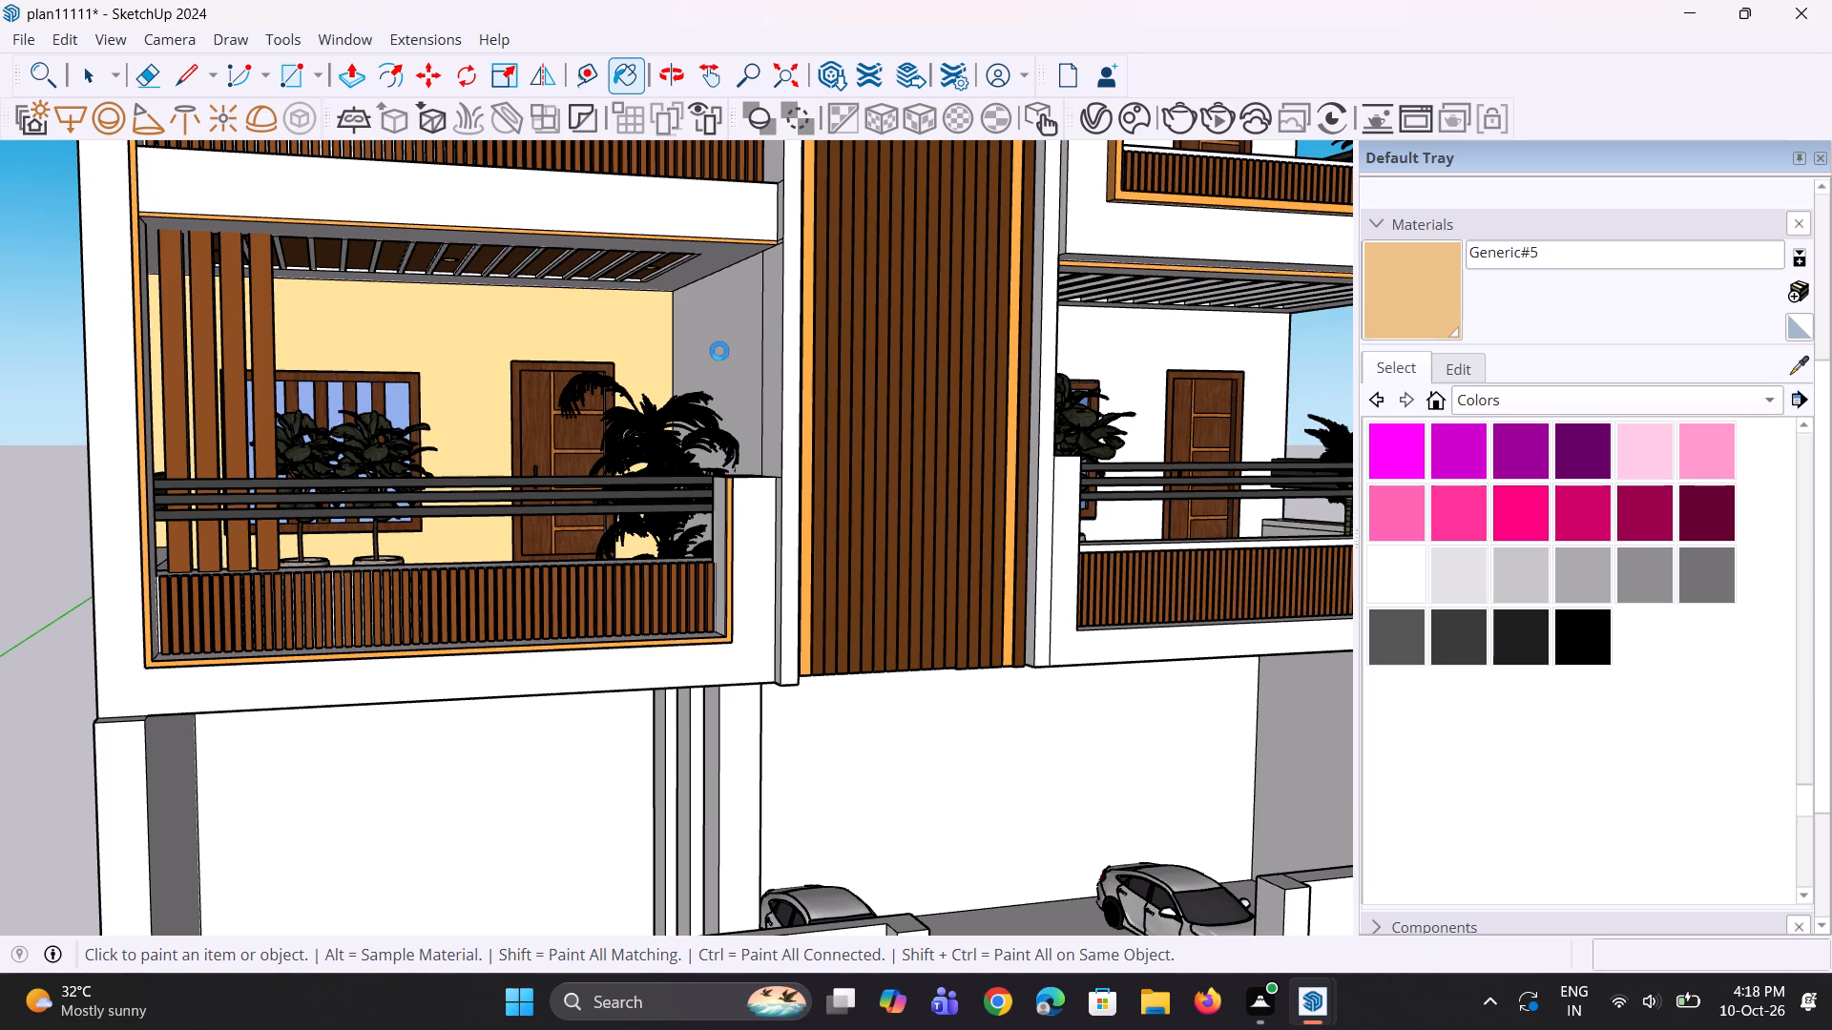
middle_click_drag(679, 370, 296, 441)
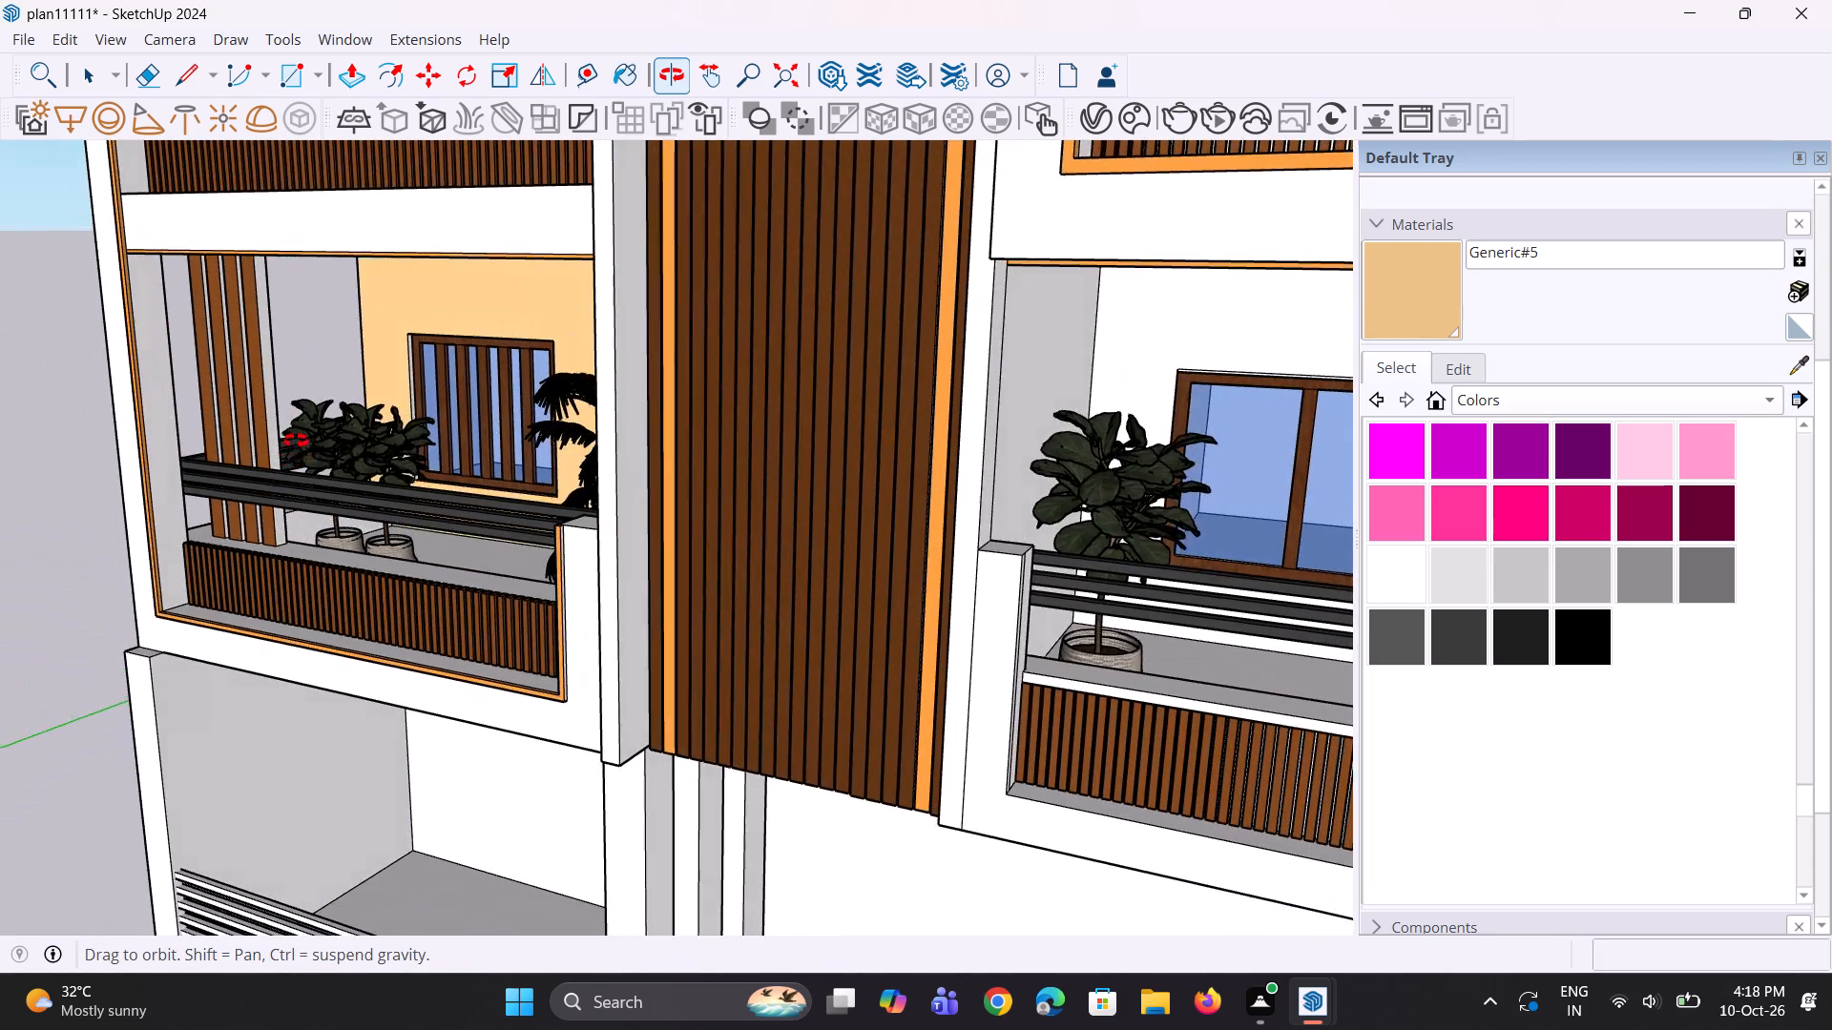
middle_click_drag(296, 441, 303, 424)
left_click(303, 370)
Paint the back wall and inner side wall of the lowest right balcony with Generic#5.
middle_click_drag(338, 403, 479, 415)
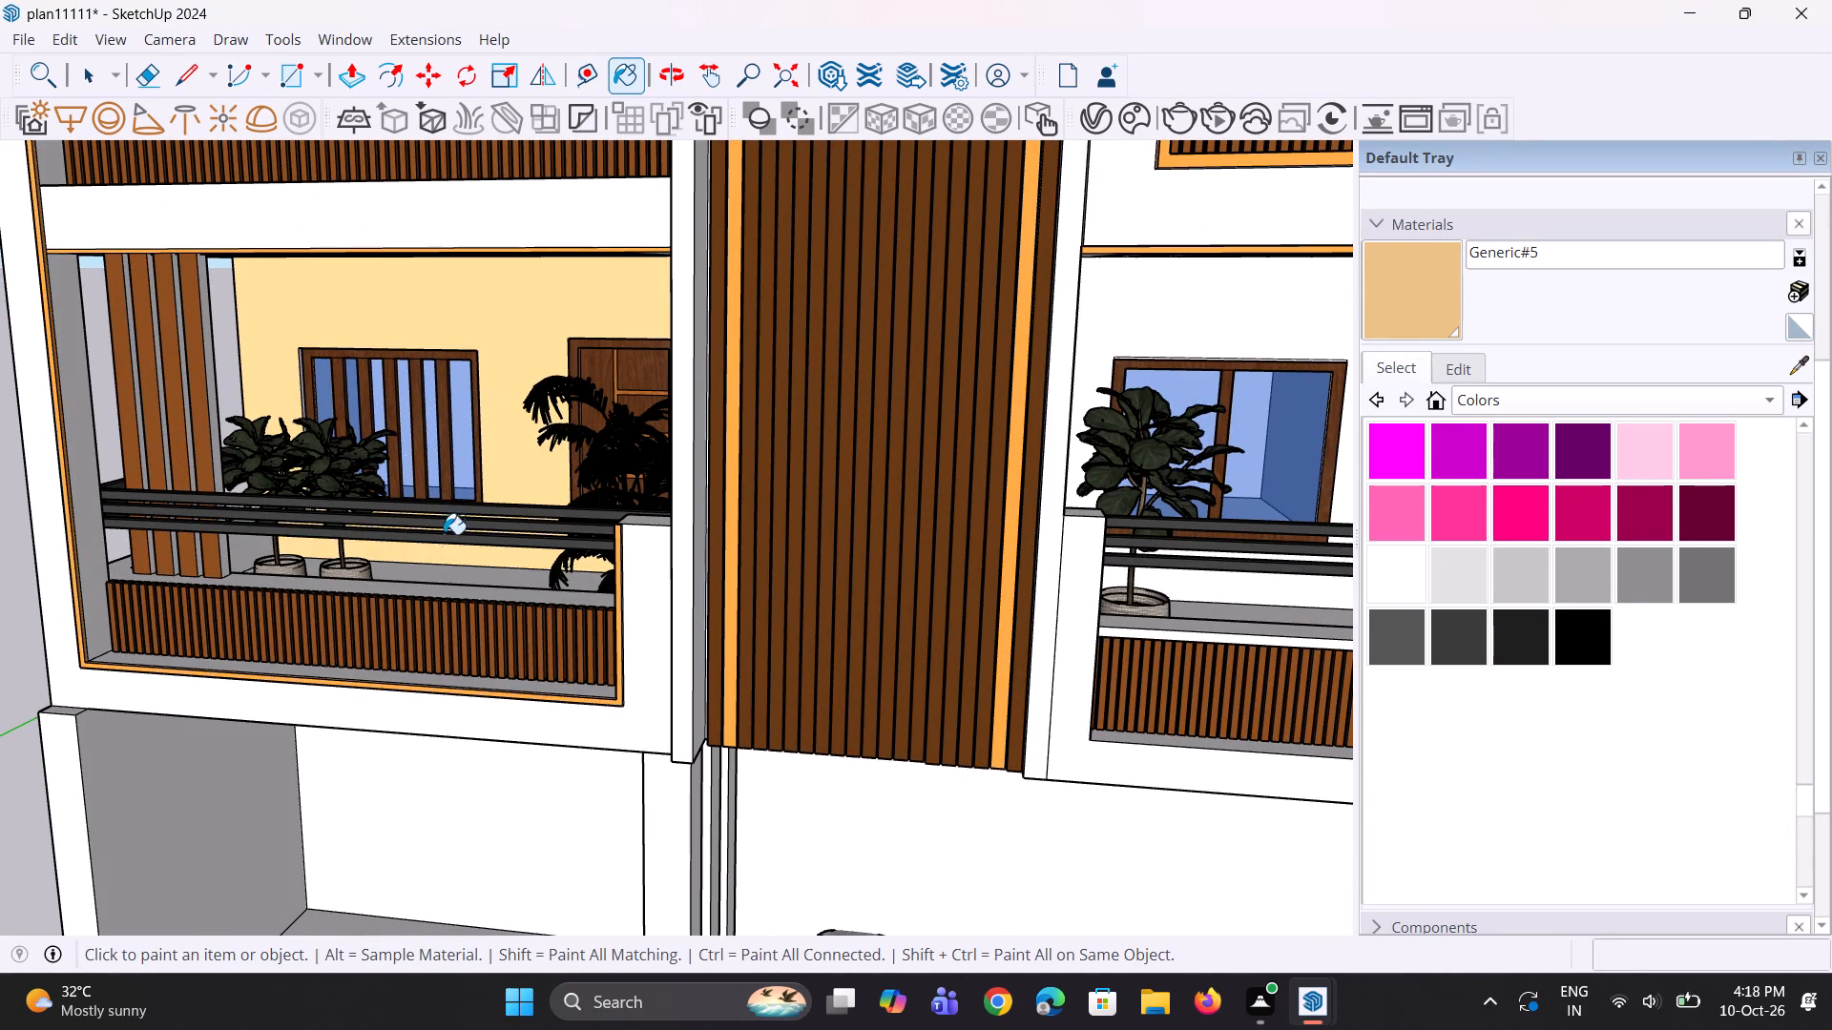
scroll(444, 546, "down", 11)
middle_click_drag(602, 574, 727, 534)
scroll(710, 470, "up", 4)
left_click(706, 469)
middle_click_drag(799, 504, 593, 527)
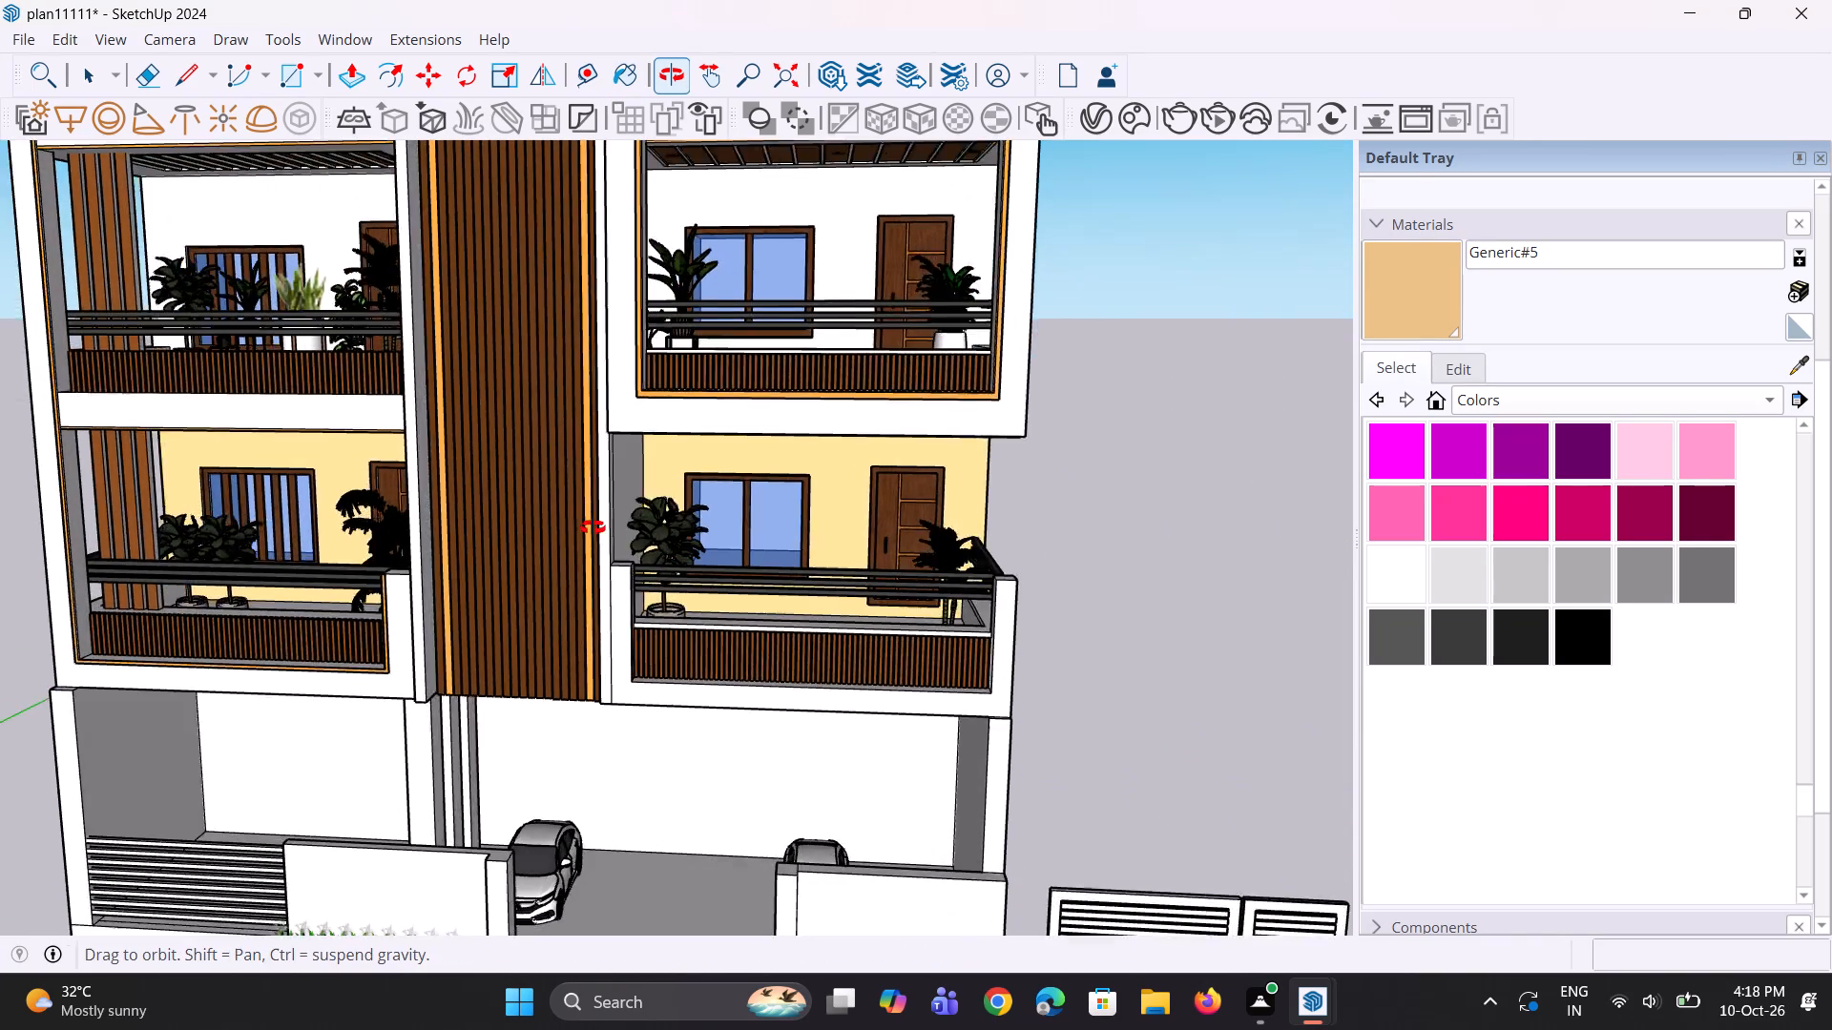
middle_click_drag(593, 527, 572, 526)
left_click(636, 486)
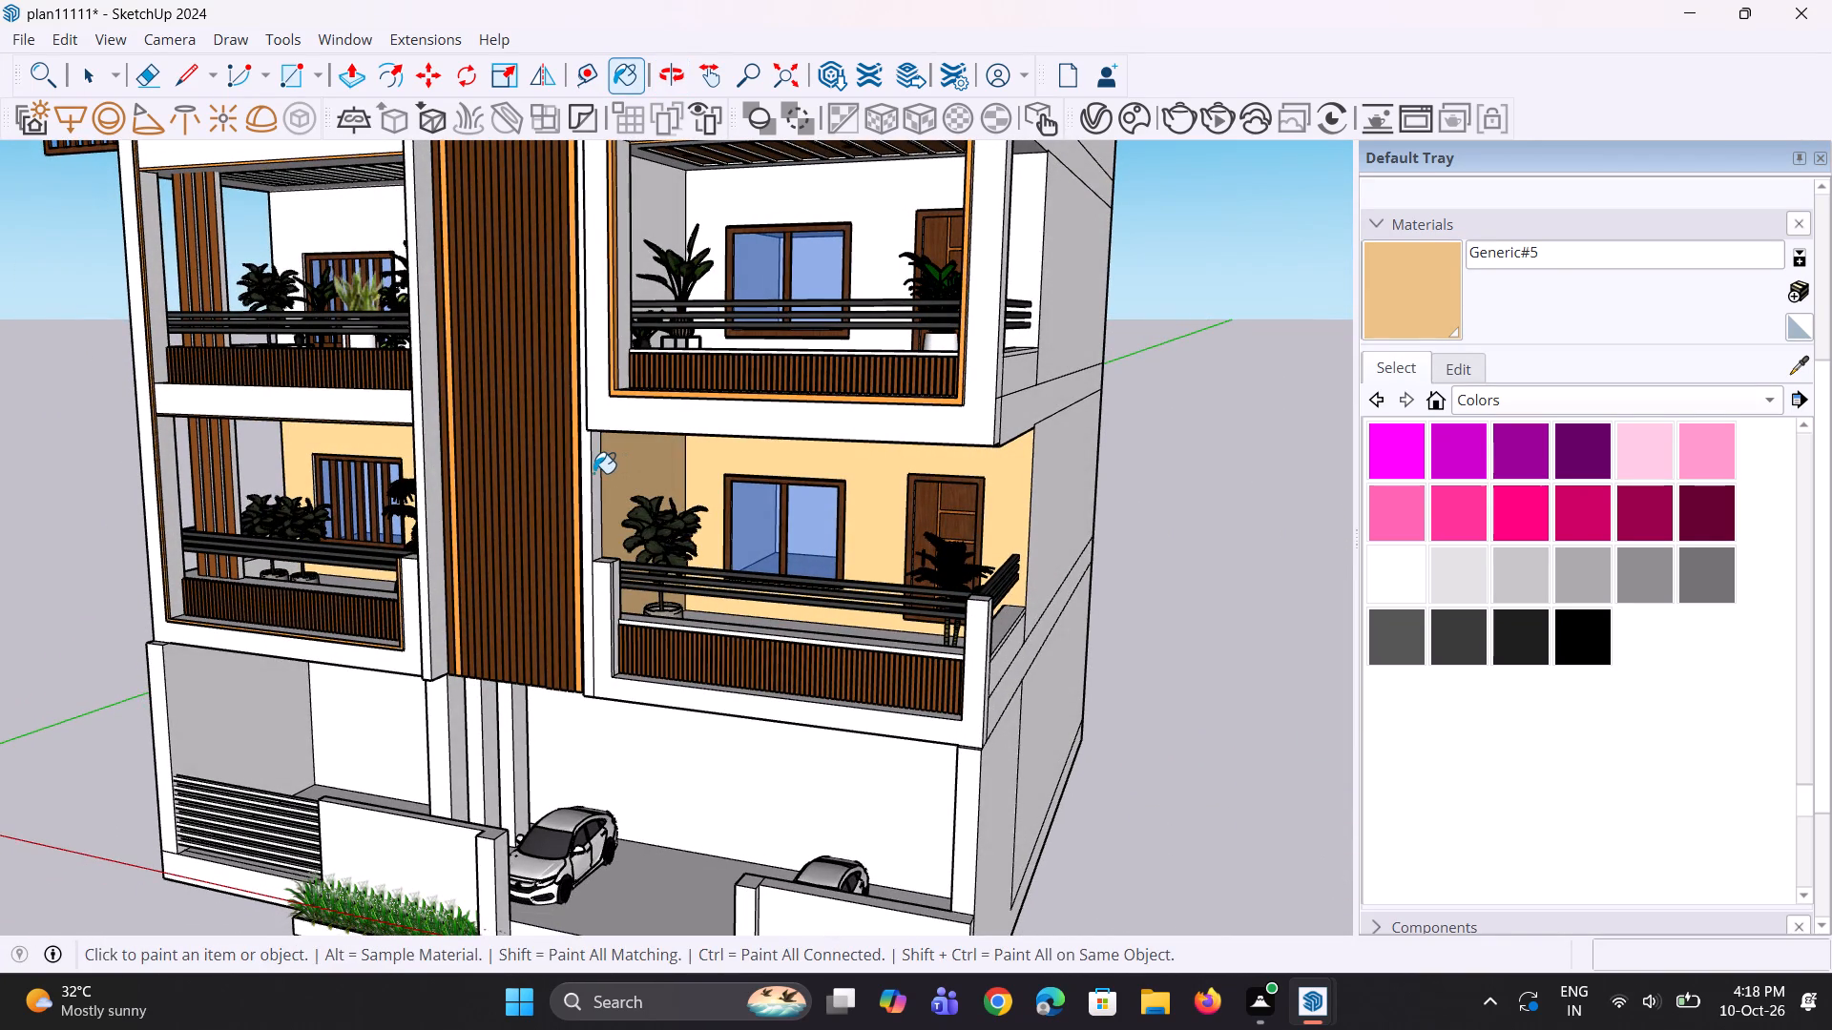
left_click(593, 473)
Paint the middle left balcony's back and side walls and the adjoining pier face beside the slatted panel with Generic#5.
middle_click_drag(579, 517, 1157, 517)
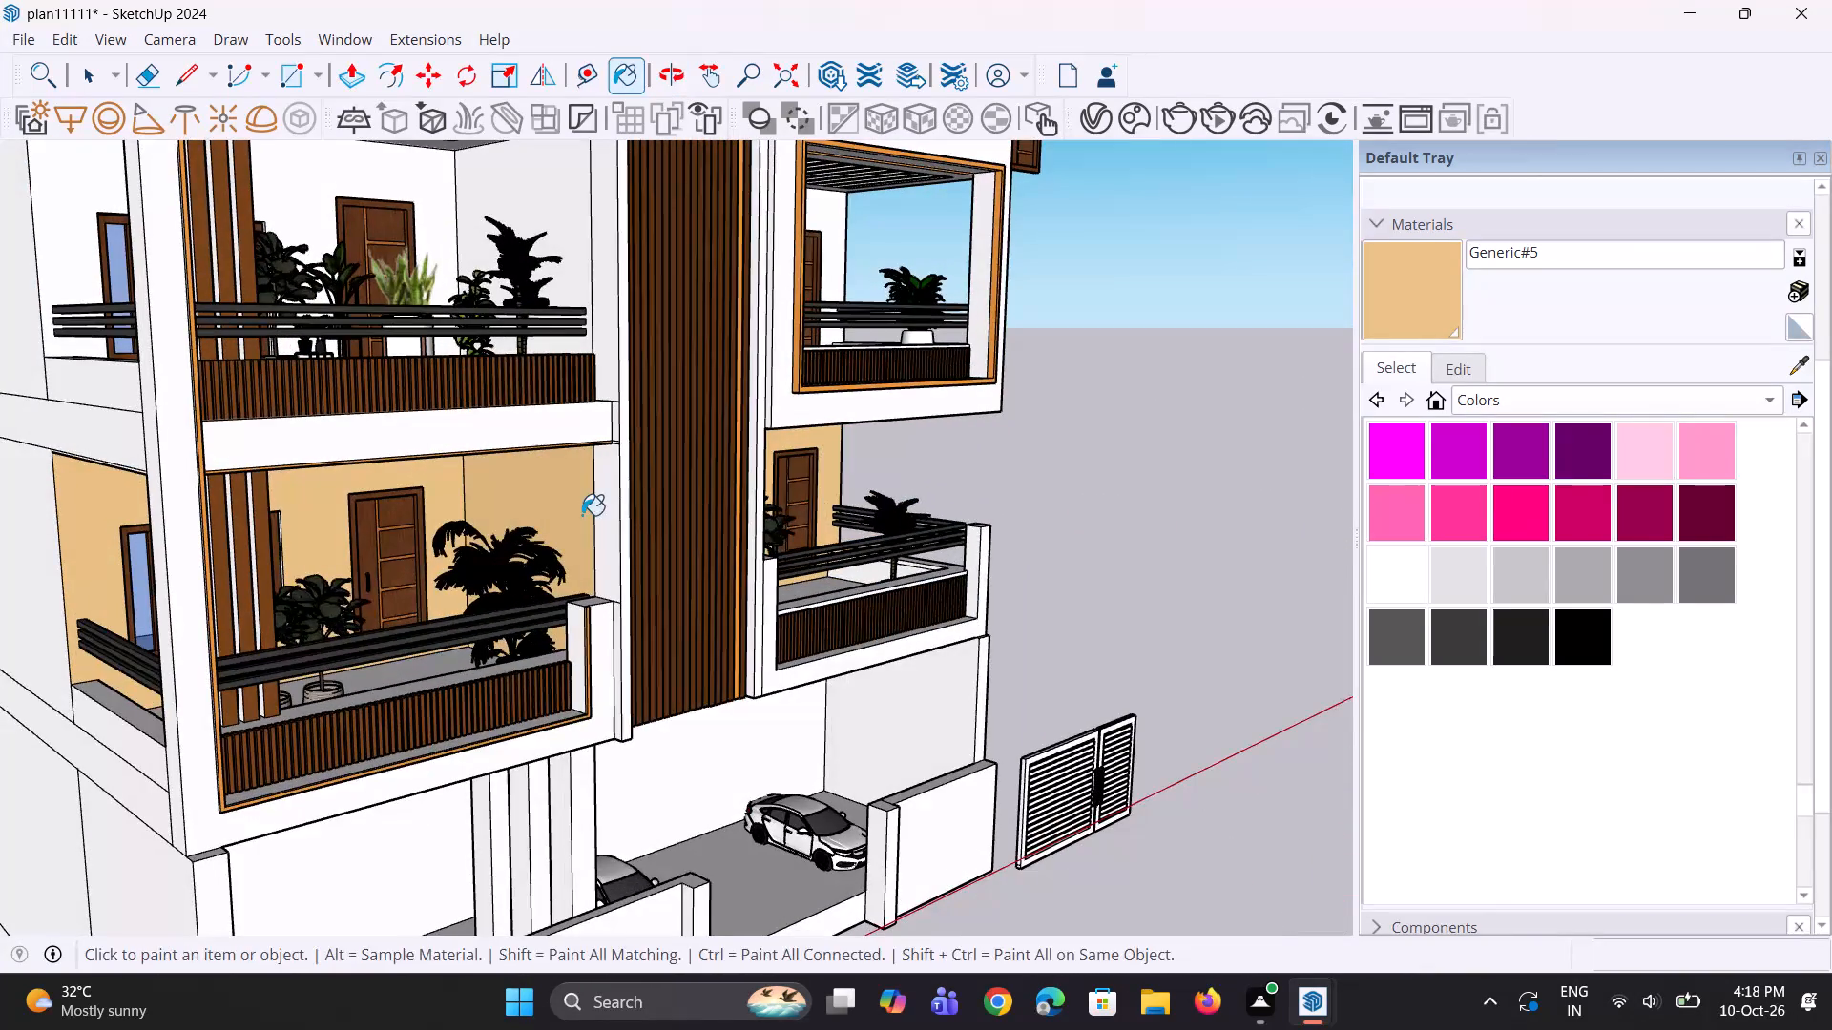
scroll(580, 514, "up", 2)
left_click(594, 502)
left_click(619, 324)
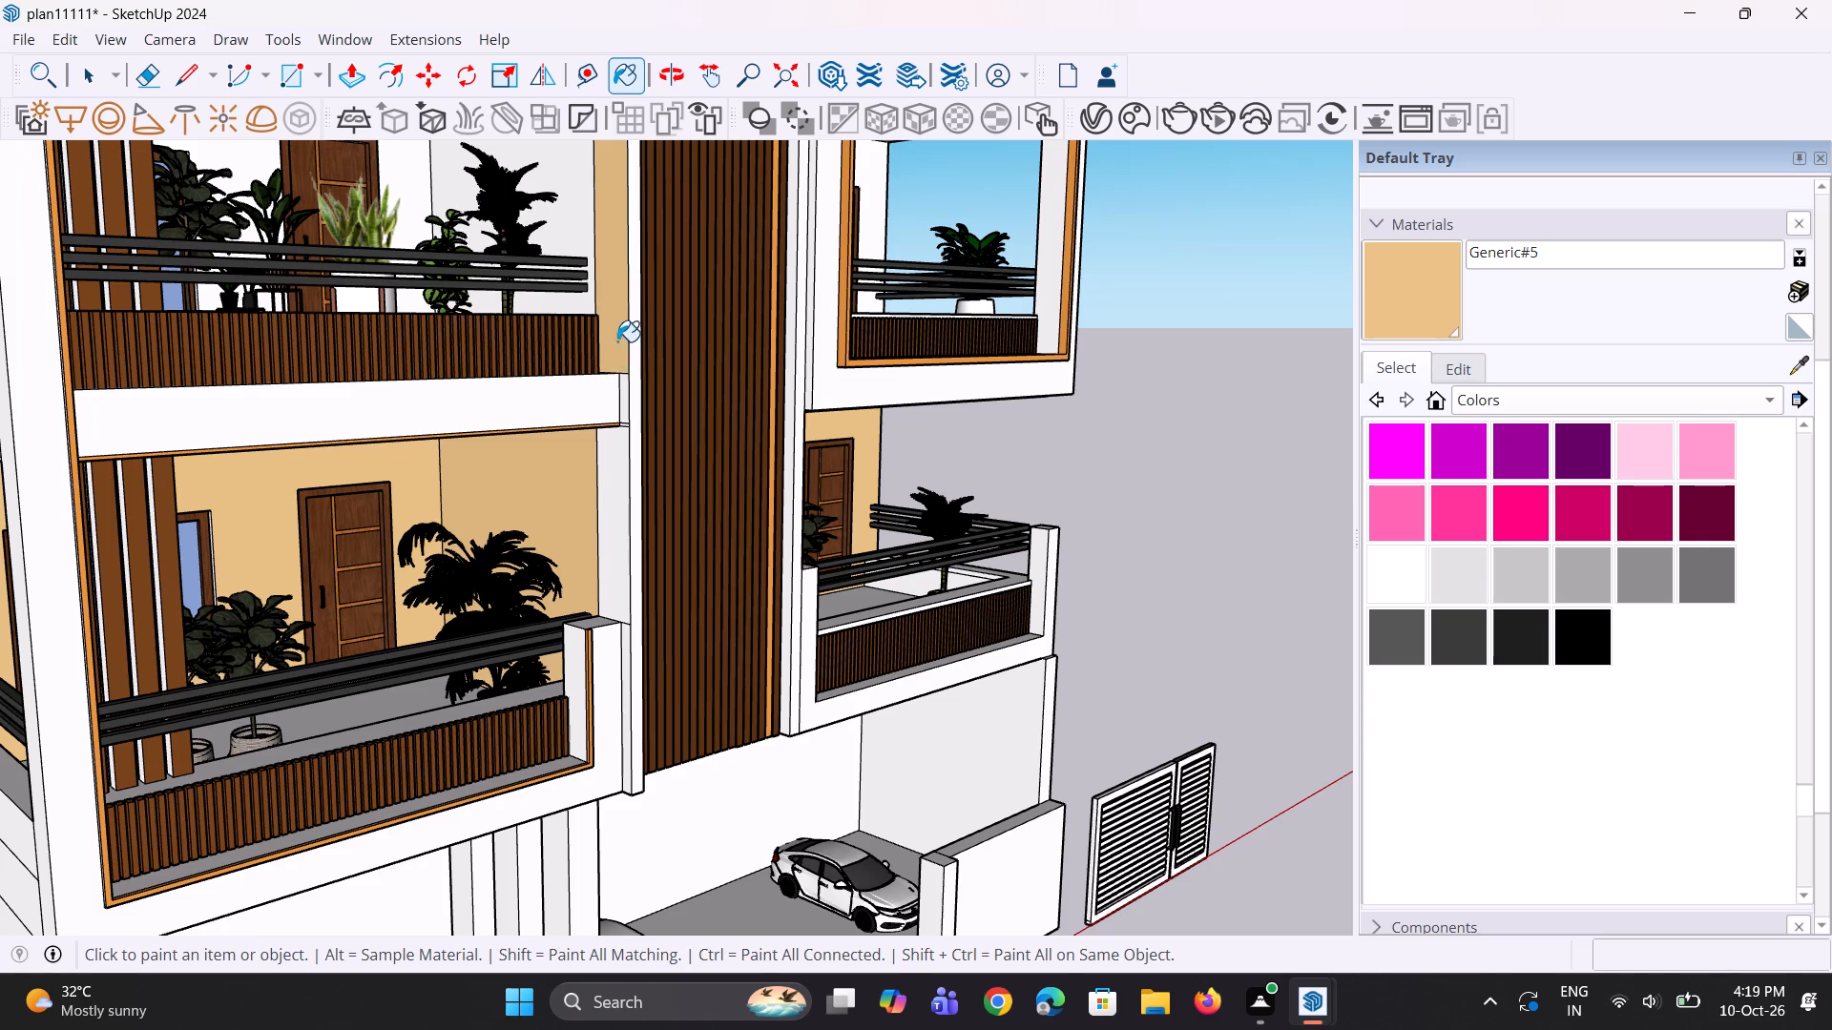
left_click(618, 469)
scroll(619, 477, "down", 5)
left_click(587, 309)
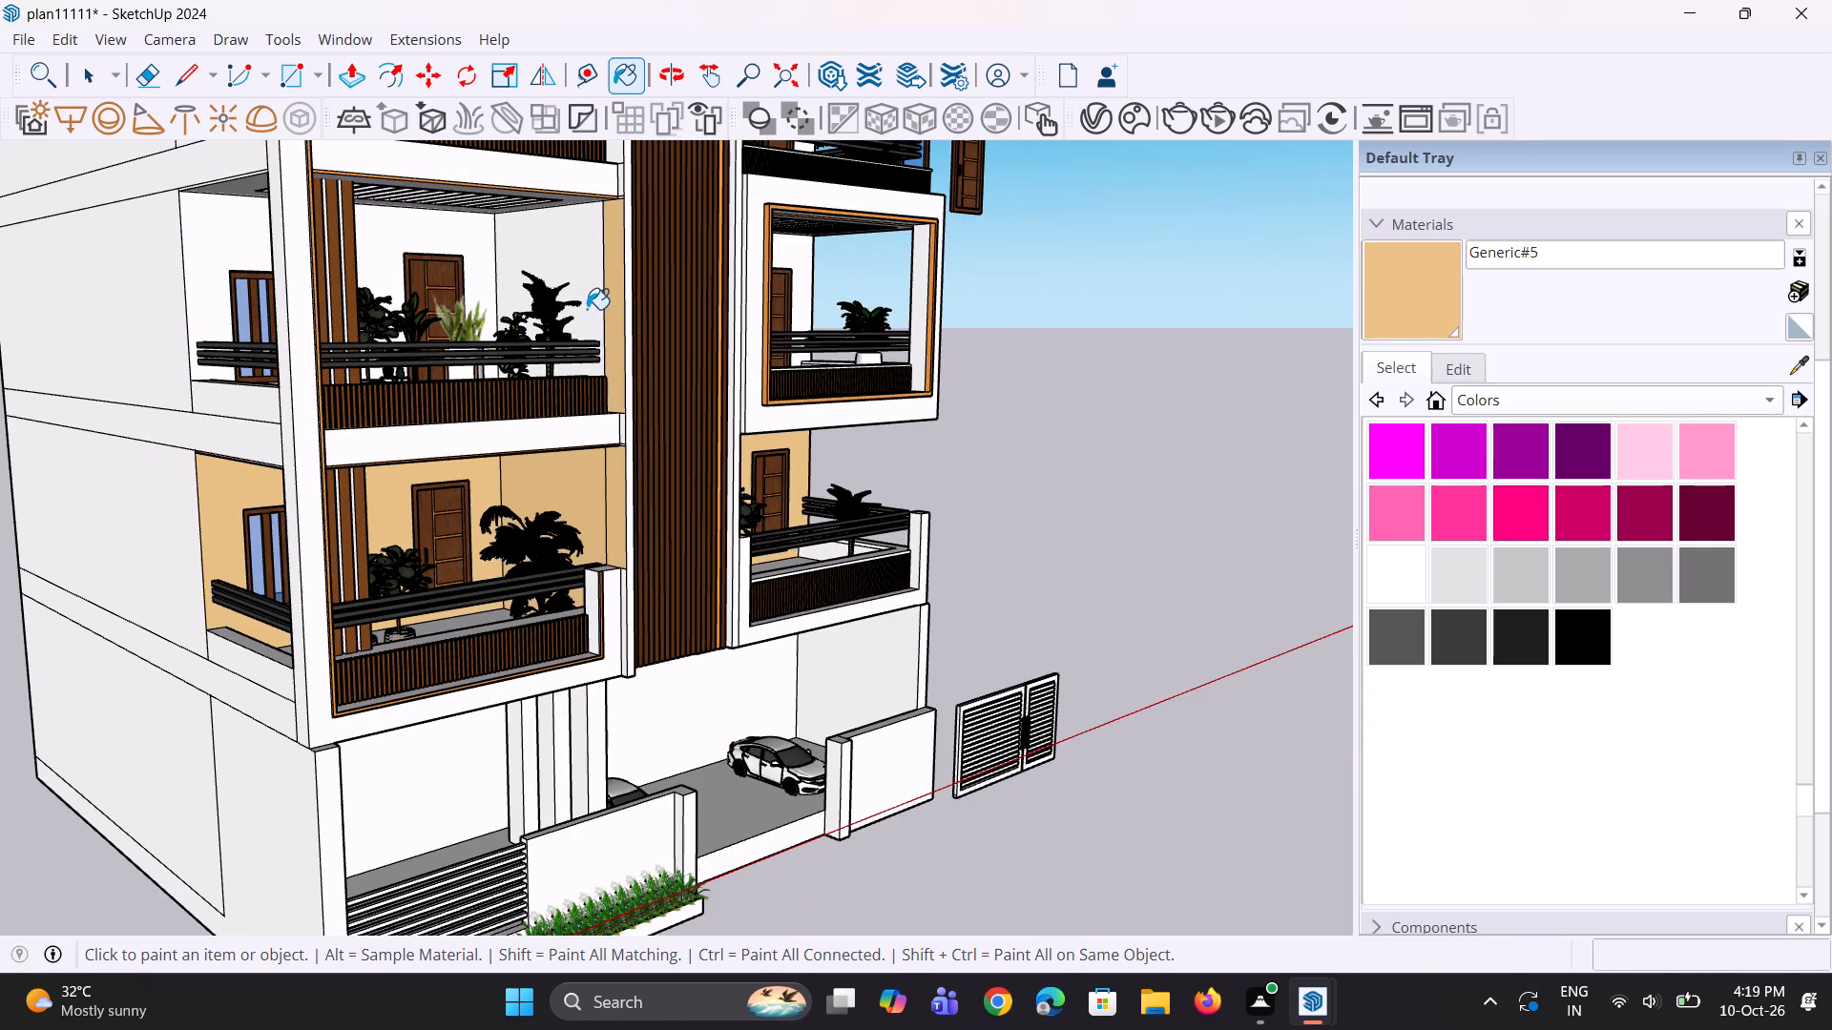
middle_click_drag(566, 314, 302, 372)
left_click(422, 254)
Paint the back wall and inner side wall of the framed middle right balcony with Generic#5.
middle_click_drag(406, 337, 219, 345)
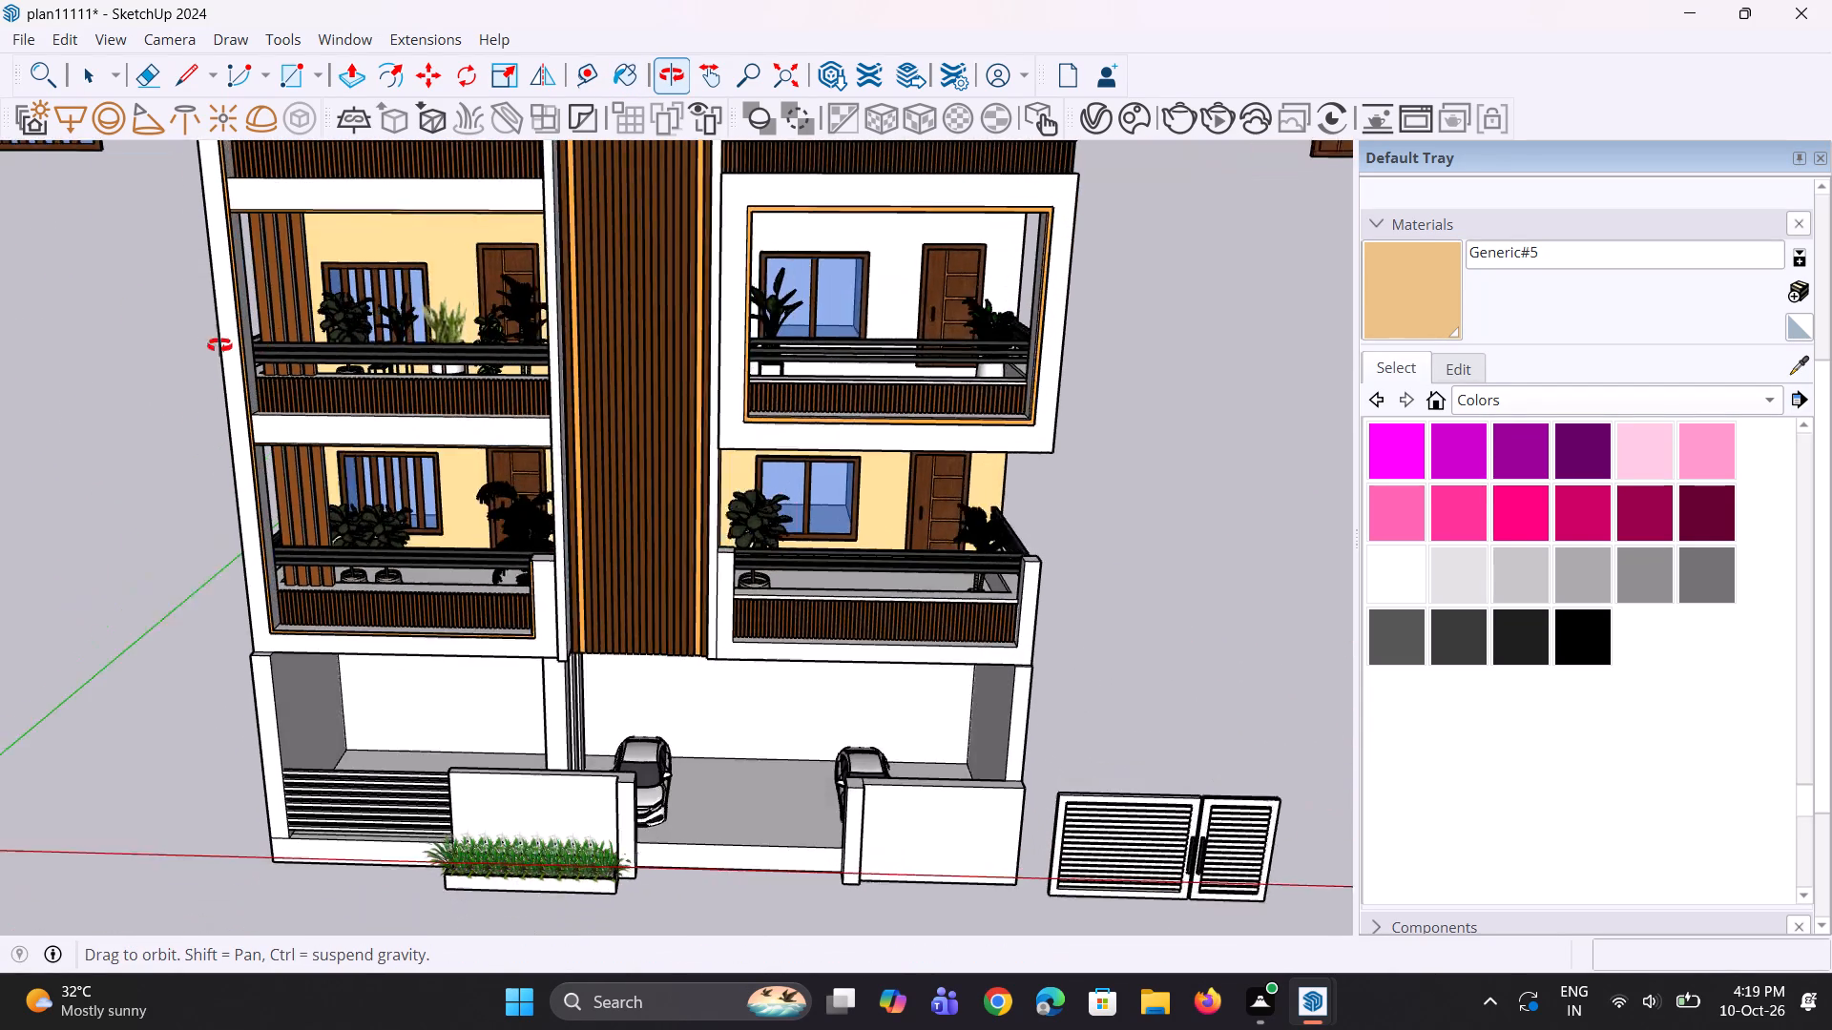
middle_click_drag(219, 345, 373, 320)
left_click(862, 268)
middle_click_drag(885, 505, 237, 463)
left_click(706, 254)
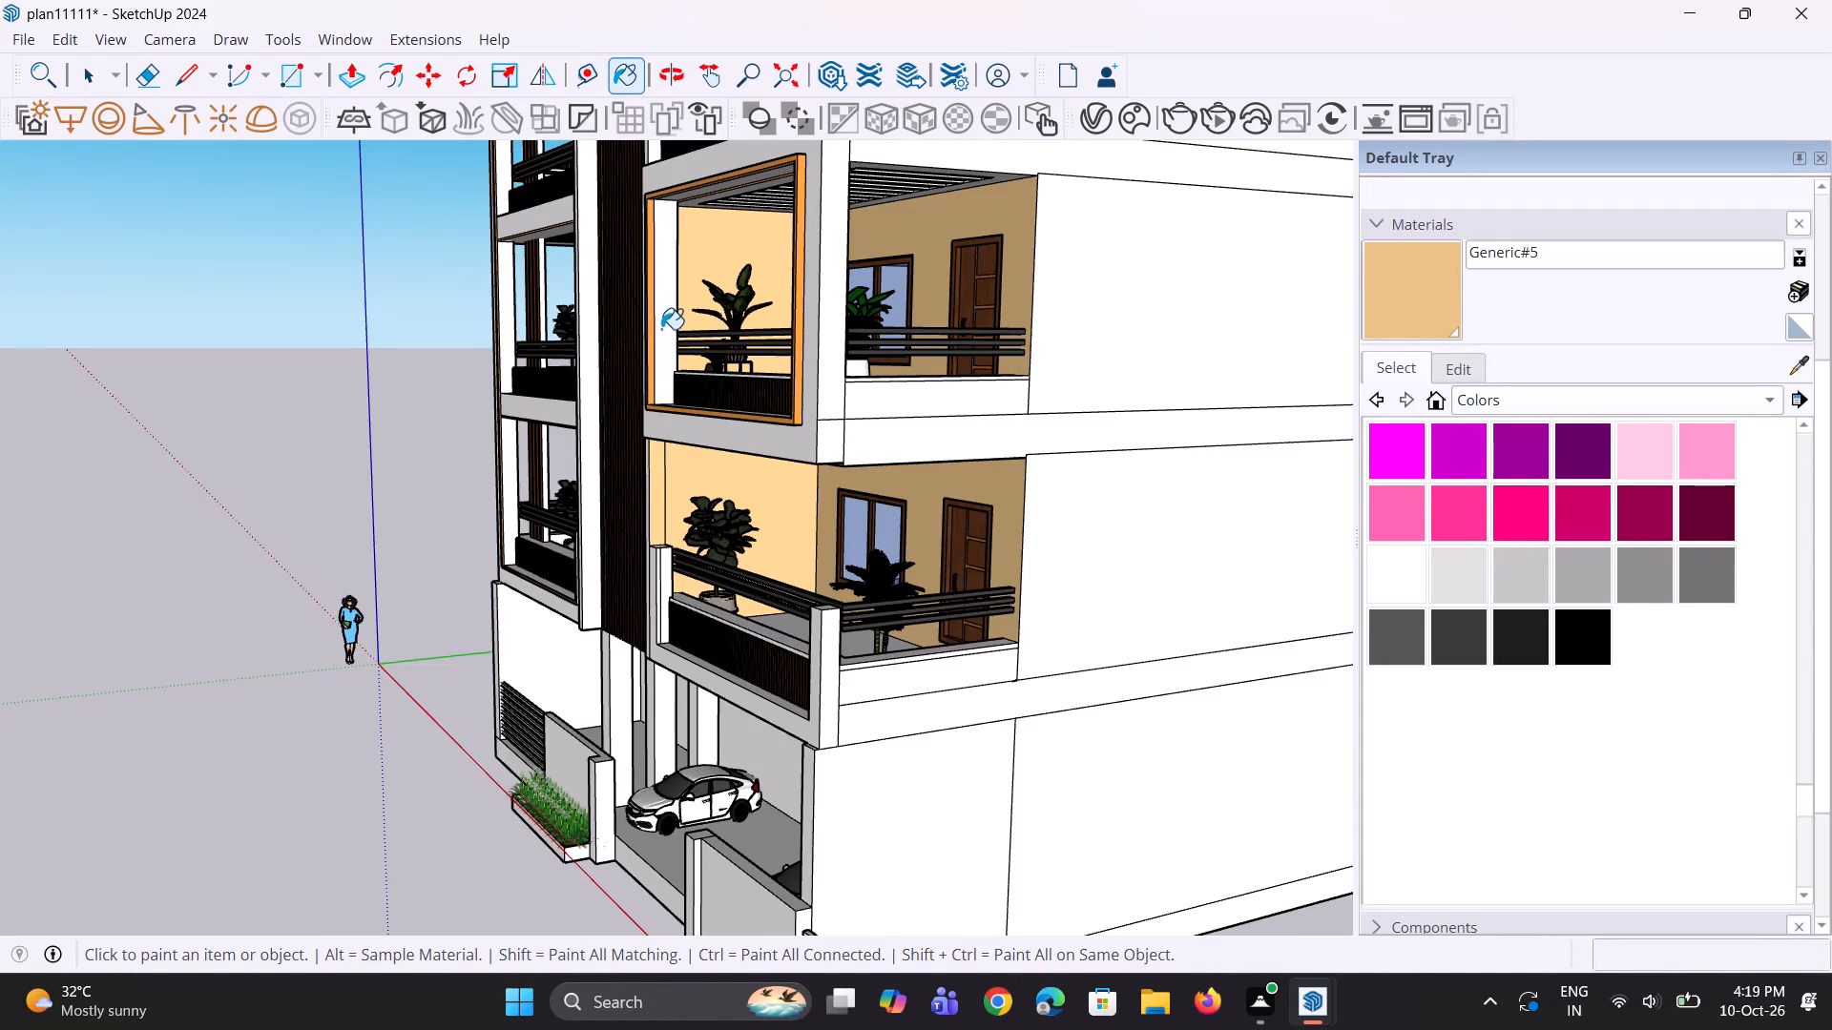
Paint the top right balcony's back wall with Generic#5.
scroll(660, 328, "down", 8)
middle_click_drag(668, 342, 840, 375)
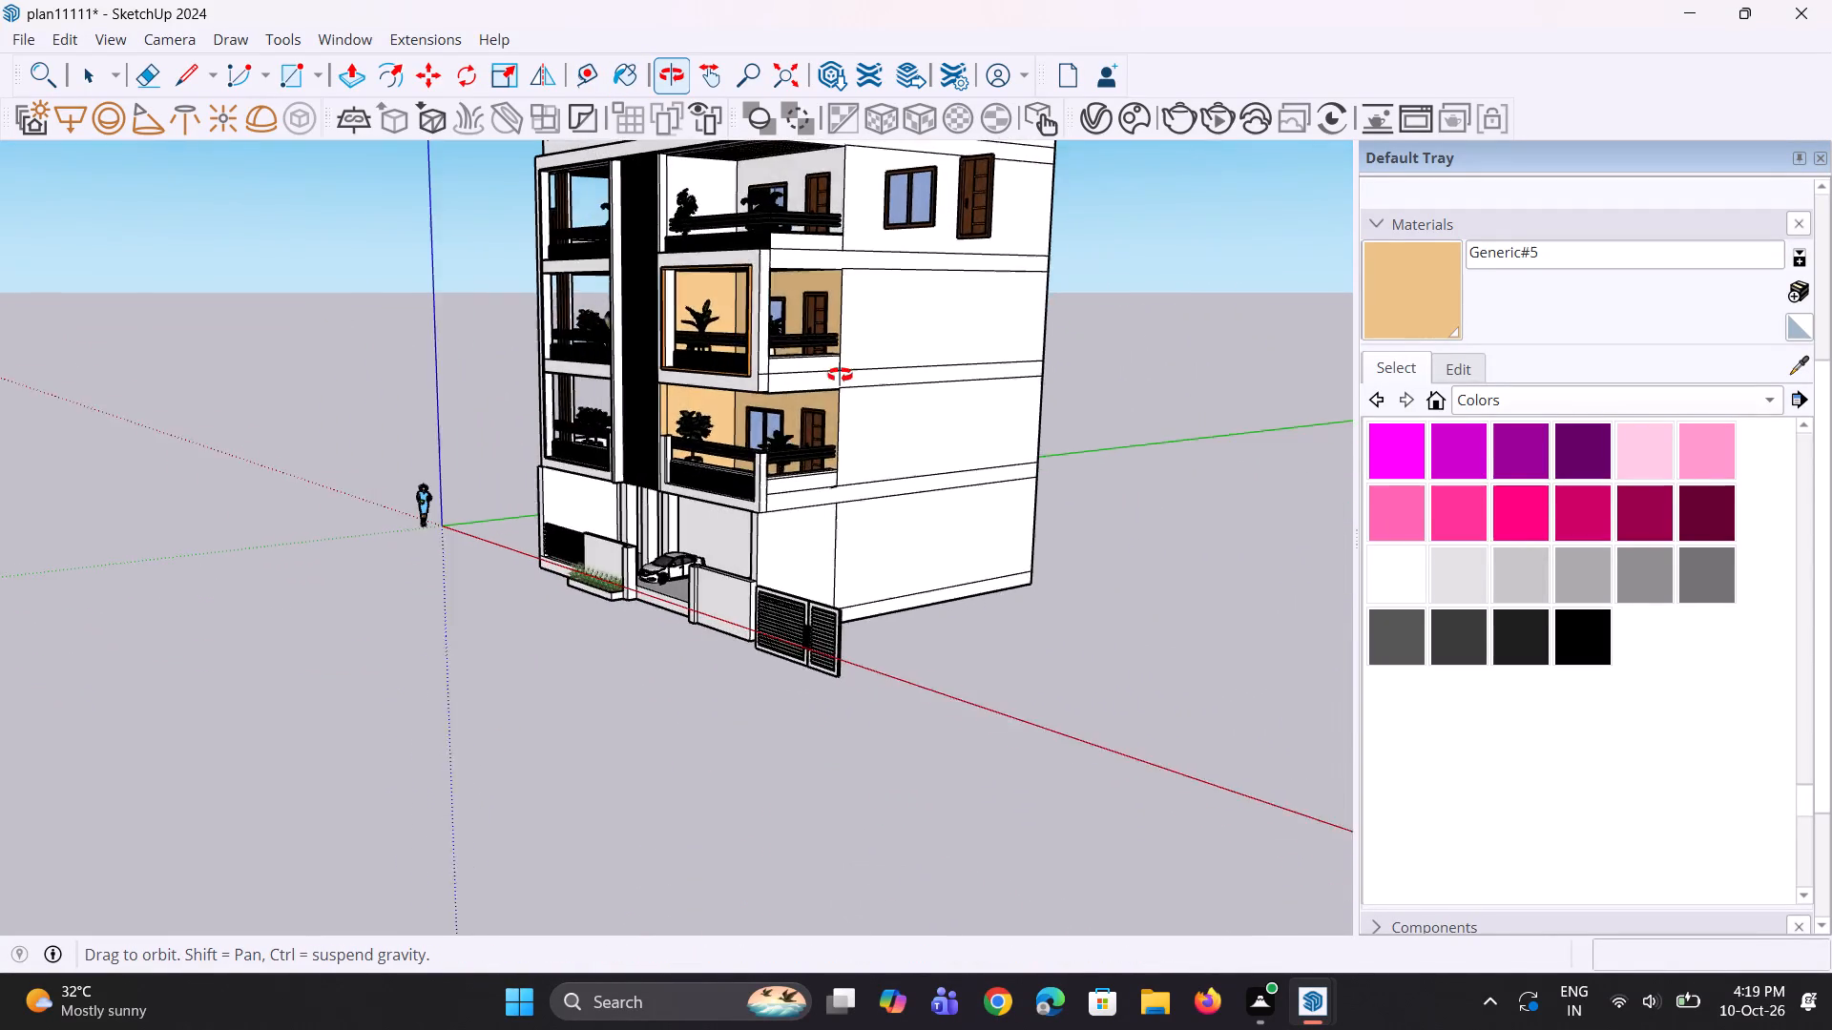
middle_click_drag(840, 375, 1222, 333)
scroll(811, 193, "up", 3)
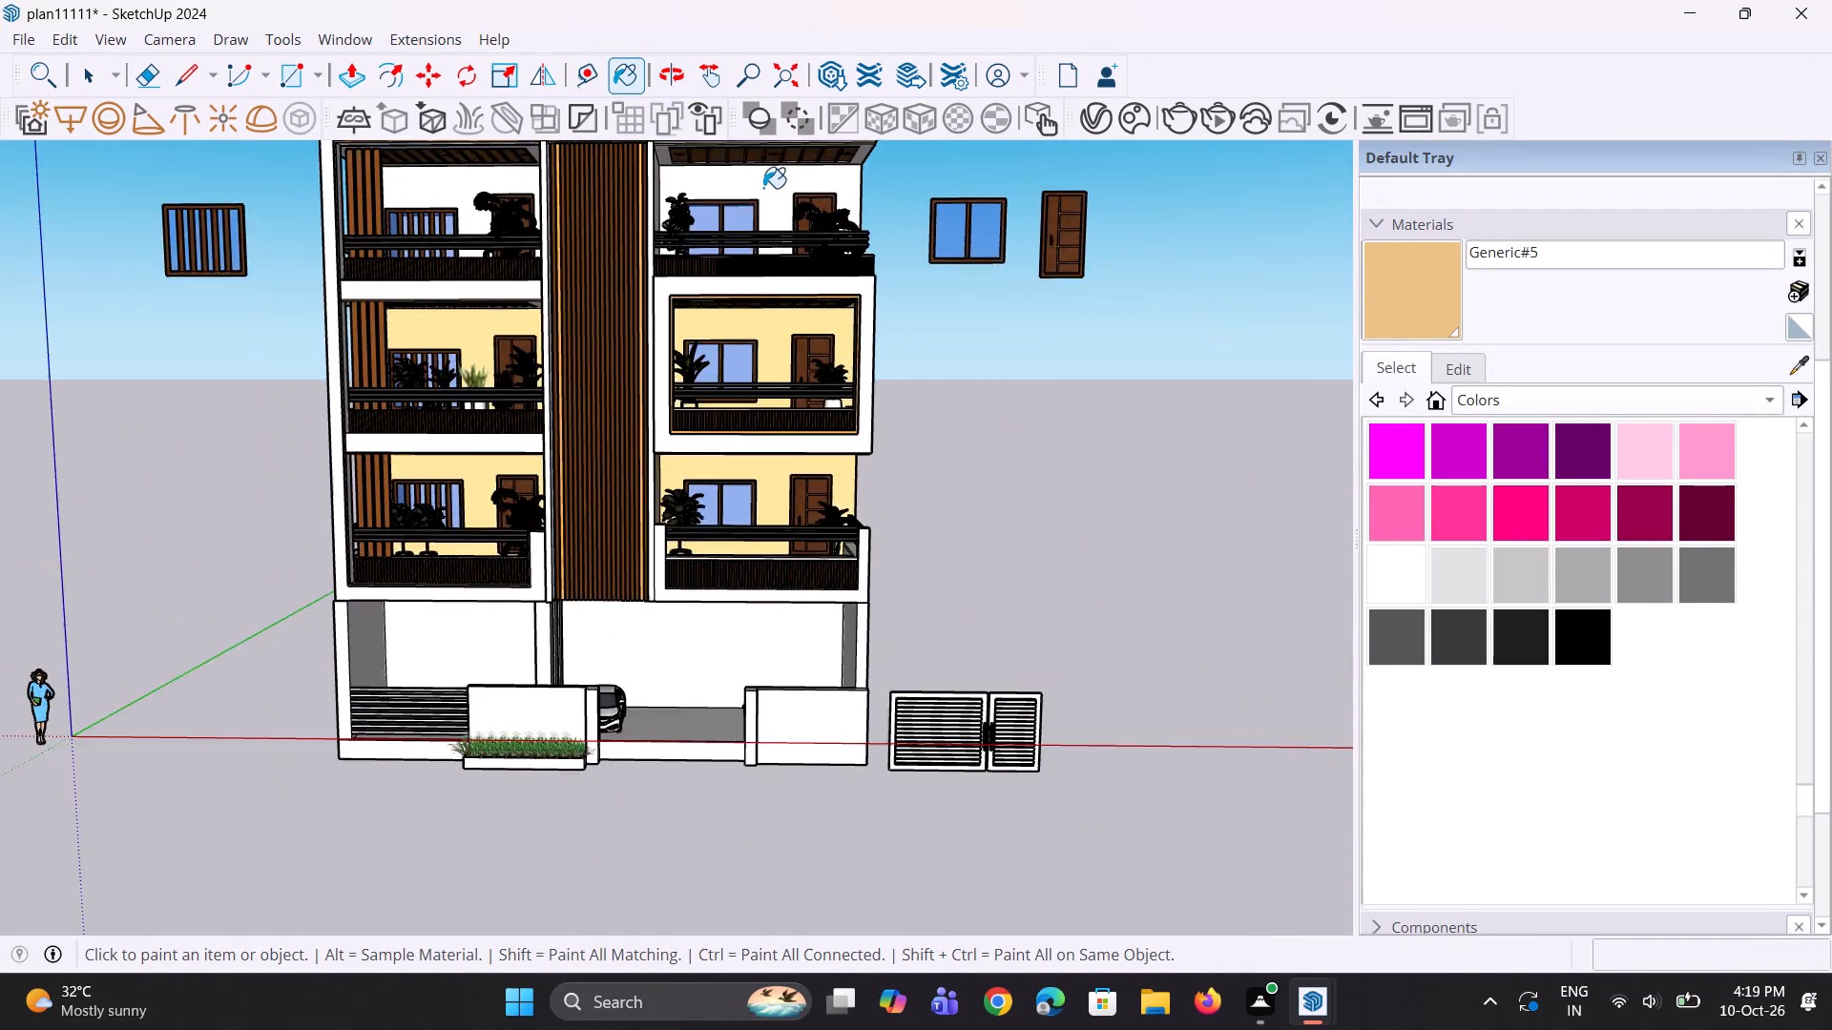
scroll(763, 188, "up", 6)
left_click(772, 212)
scroll(777, 335, "down", 4)
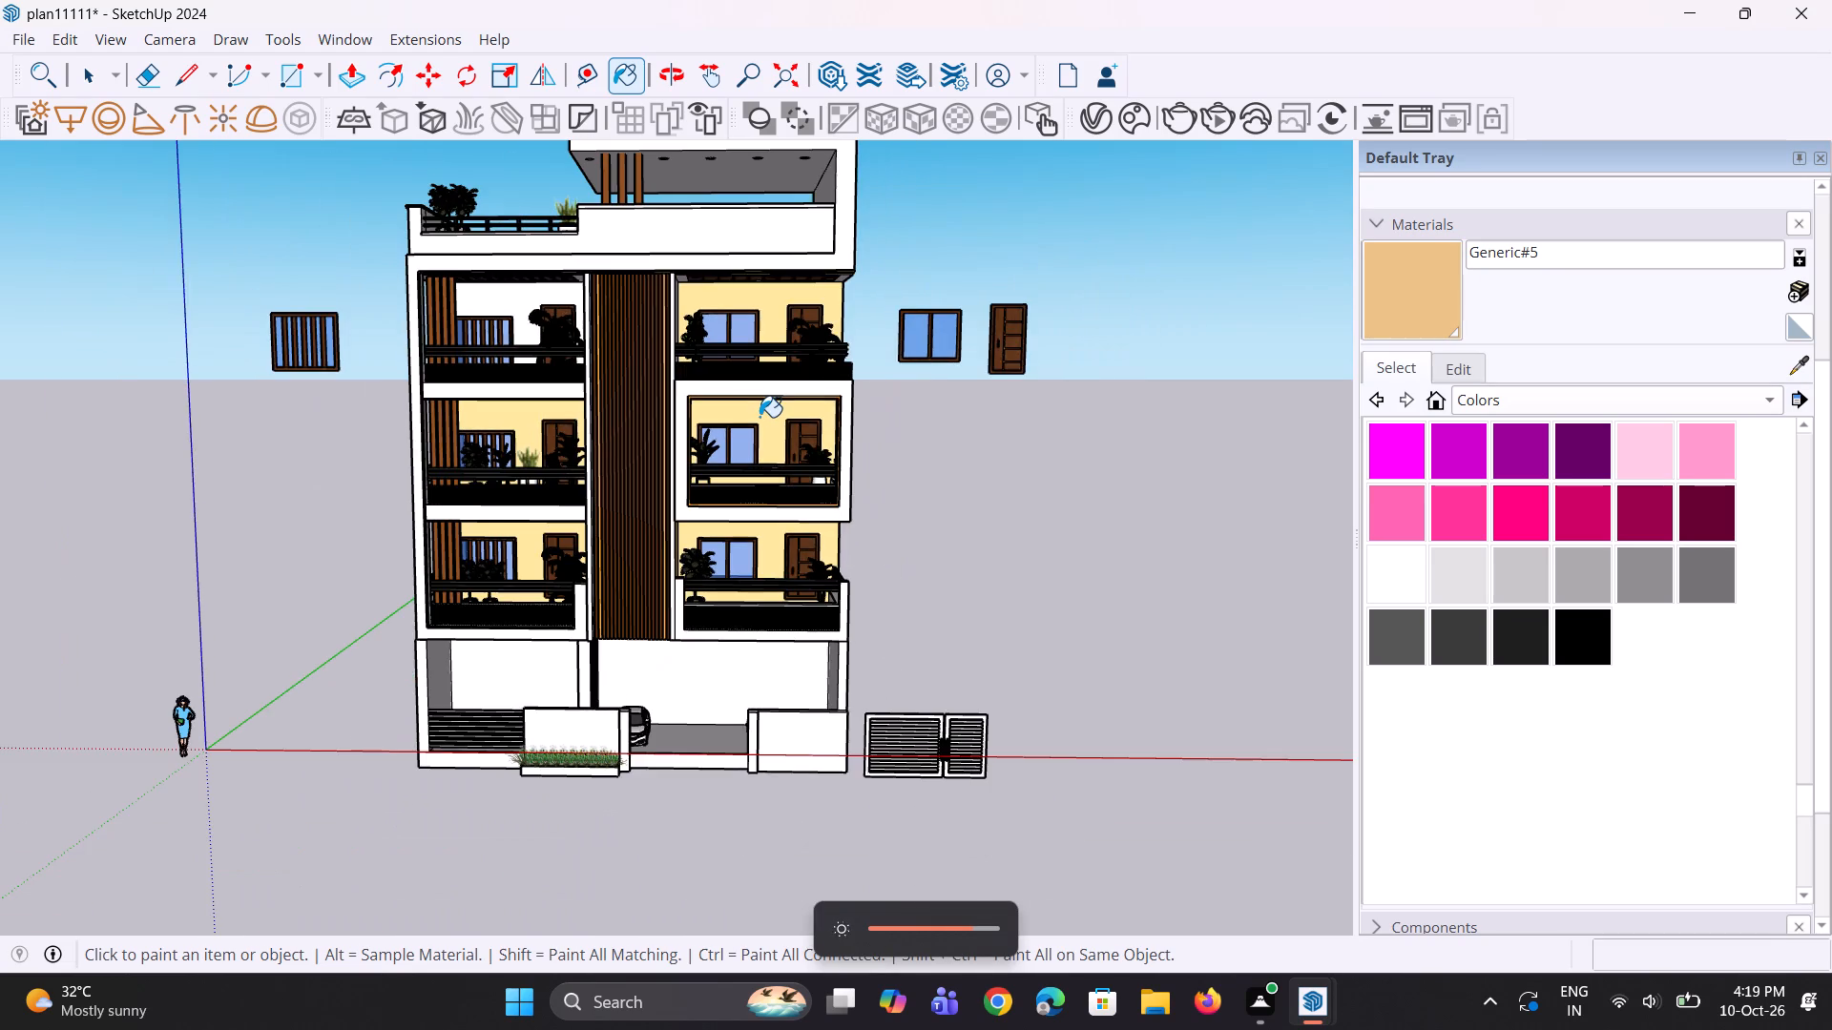
Paint the top left balcony's back wall with Generic#5.
scroll(707, 365, "up", 10)
scroll(529, 302, "up", 3)
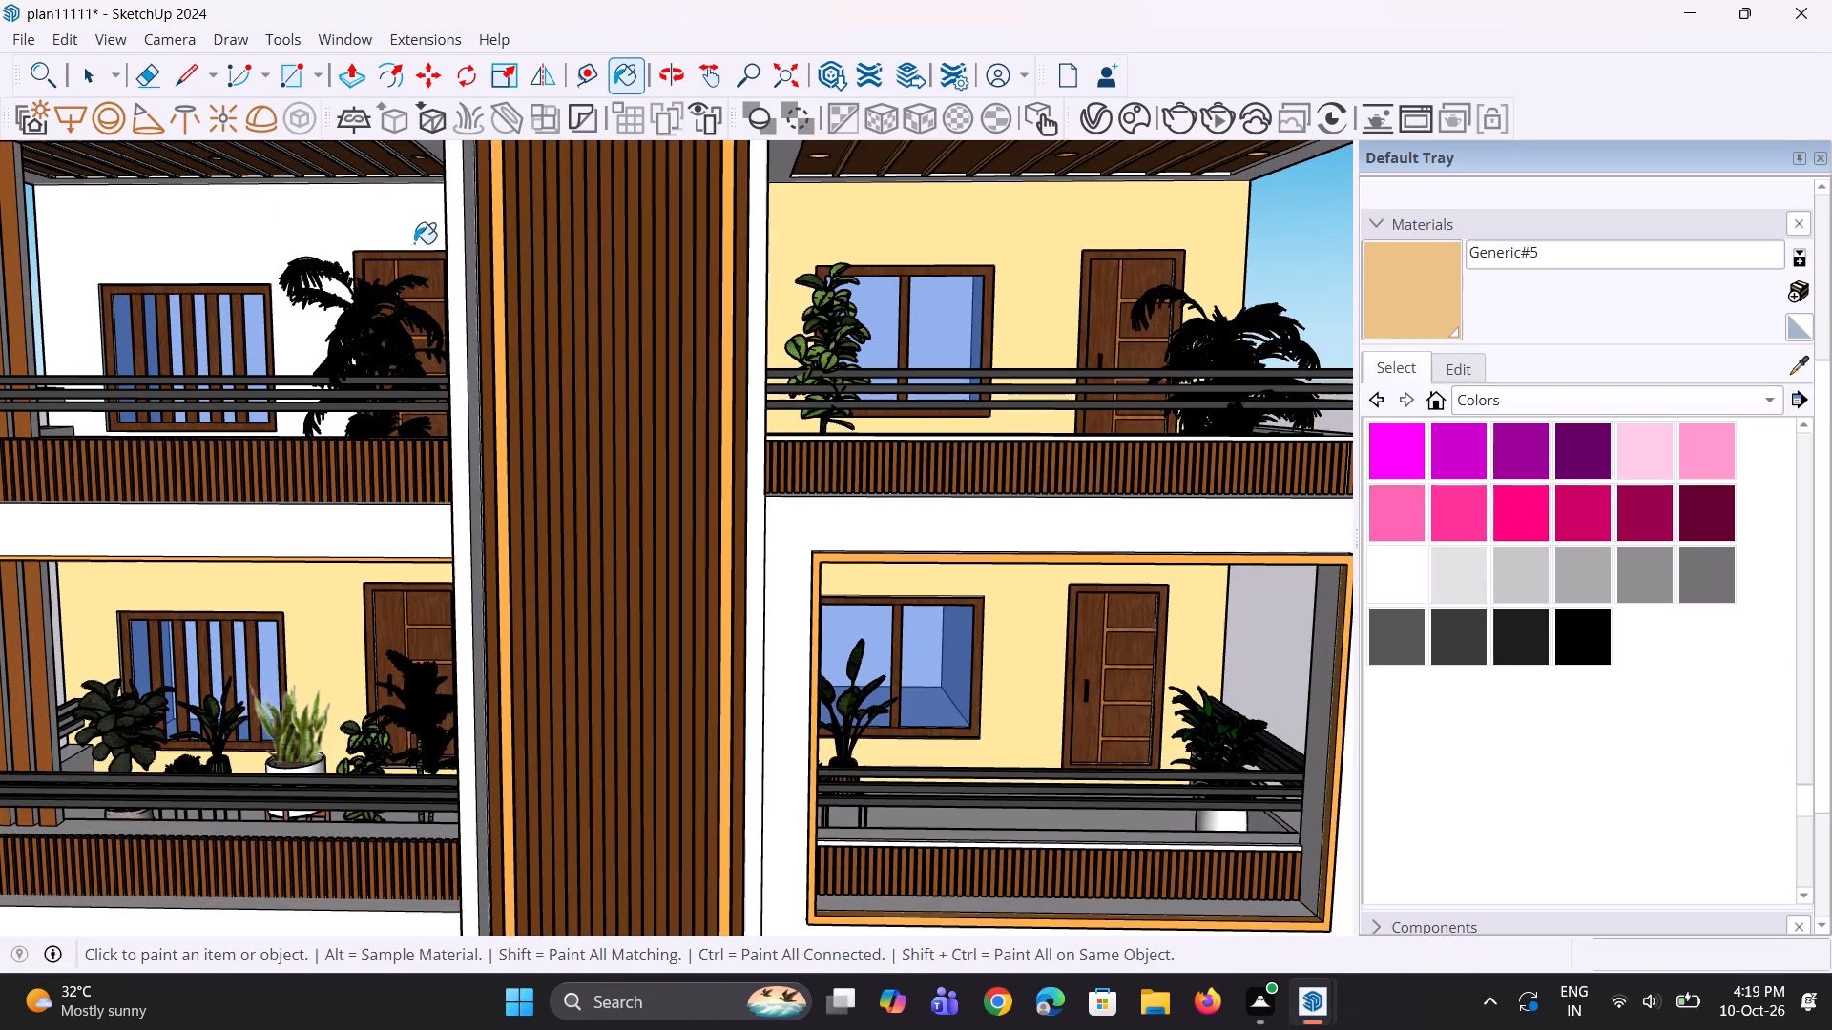
left_click(382, 232)
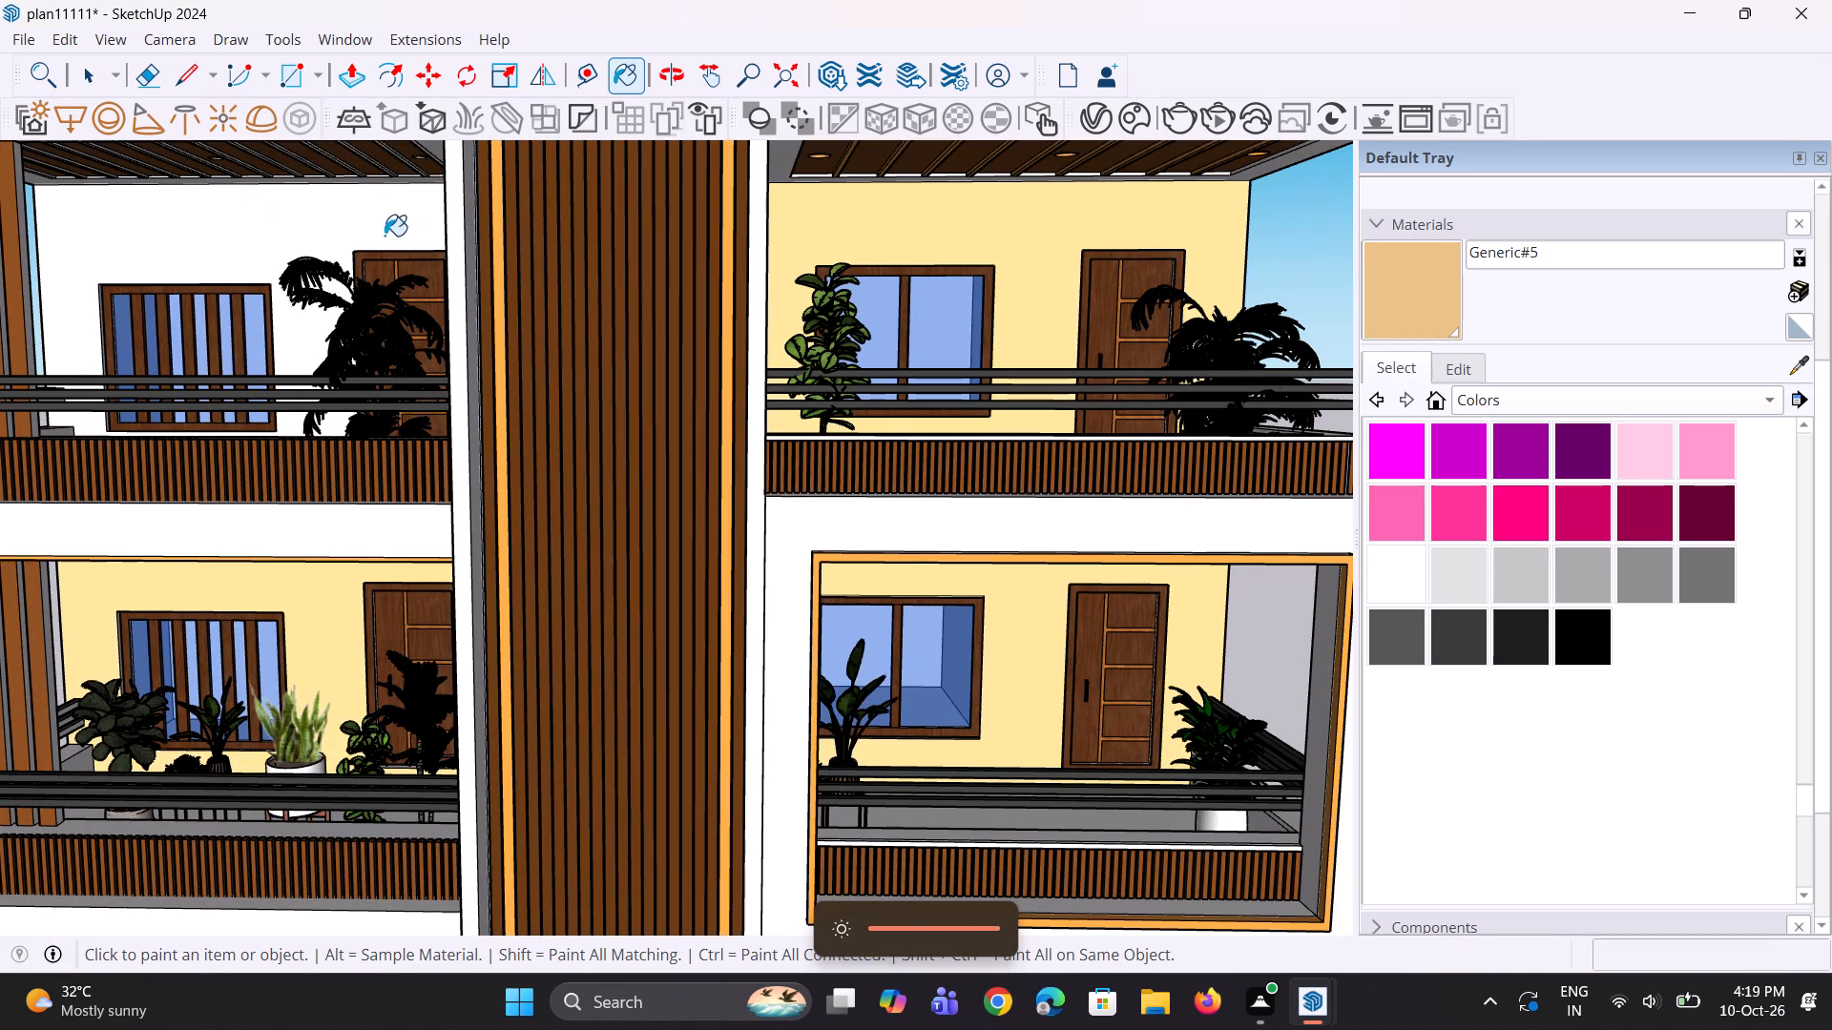
scroll(449, 354, "down", 8)
scroll(542, 364, "down", 2)
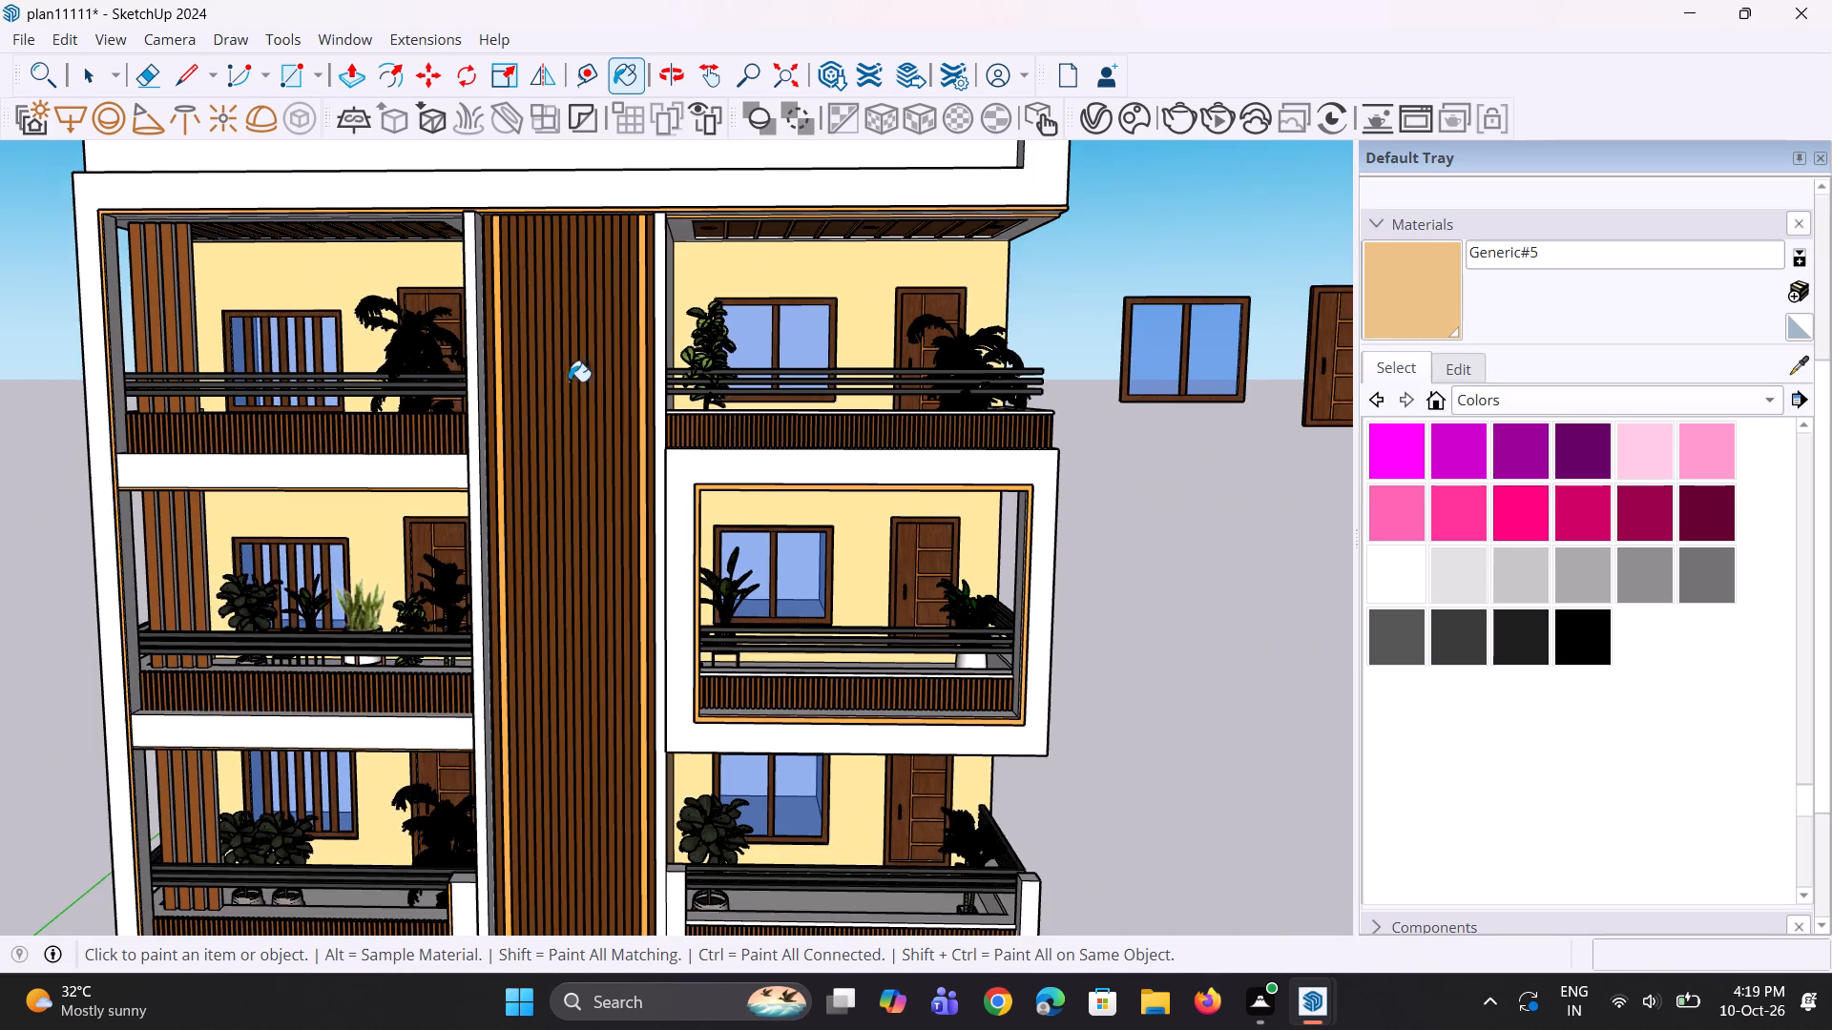
Examine the painted balcony walls across the front facade, close up around the framed balcony and as a whole.
scroll(621, 394, "down", 3)
scroll(758, 521, "down", 4)
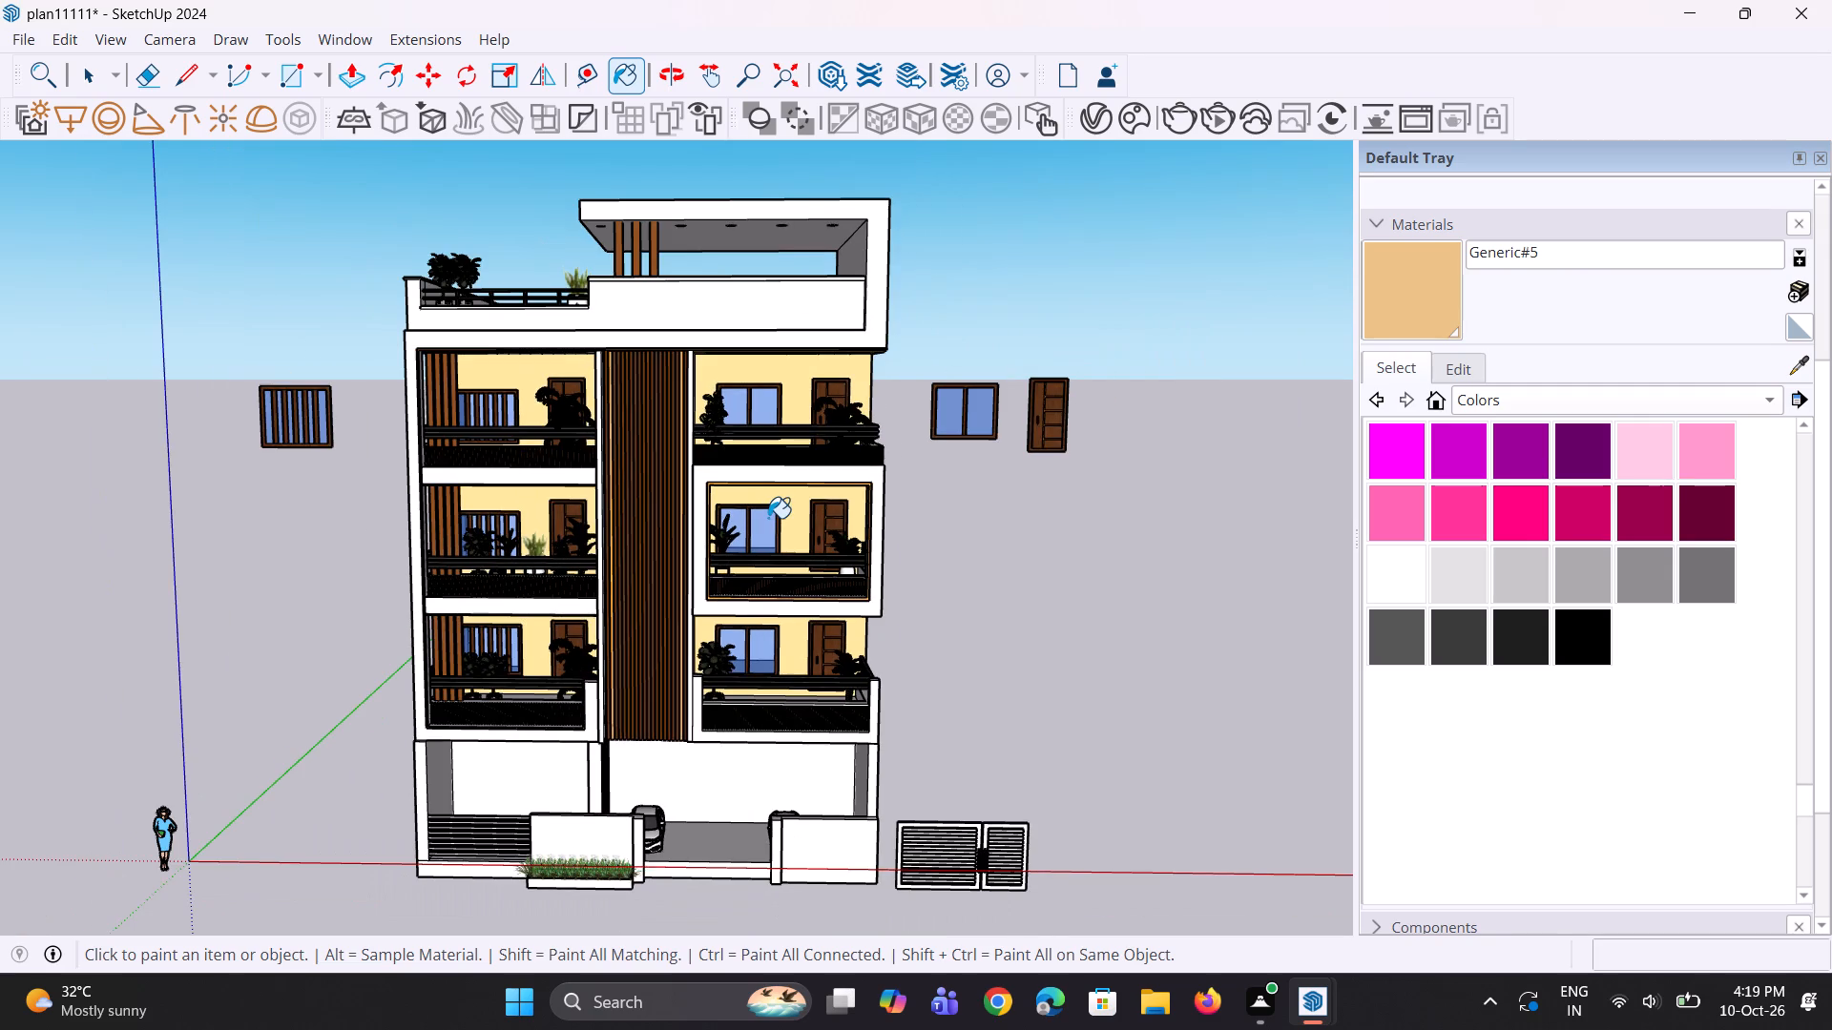
scroll(770, 518, "up", 9)
scroll(481, 418, "up", 3)
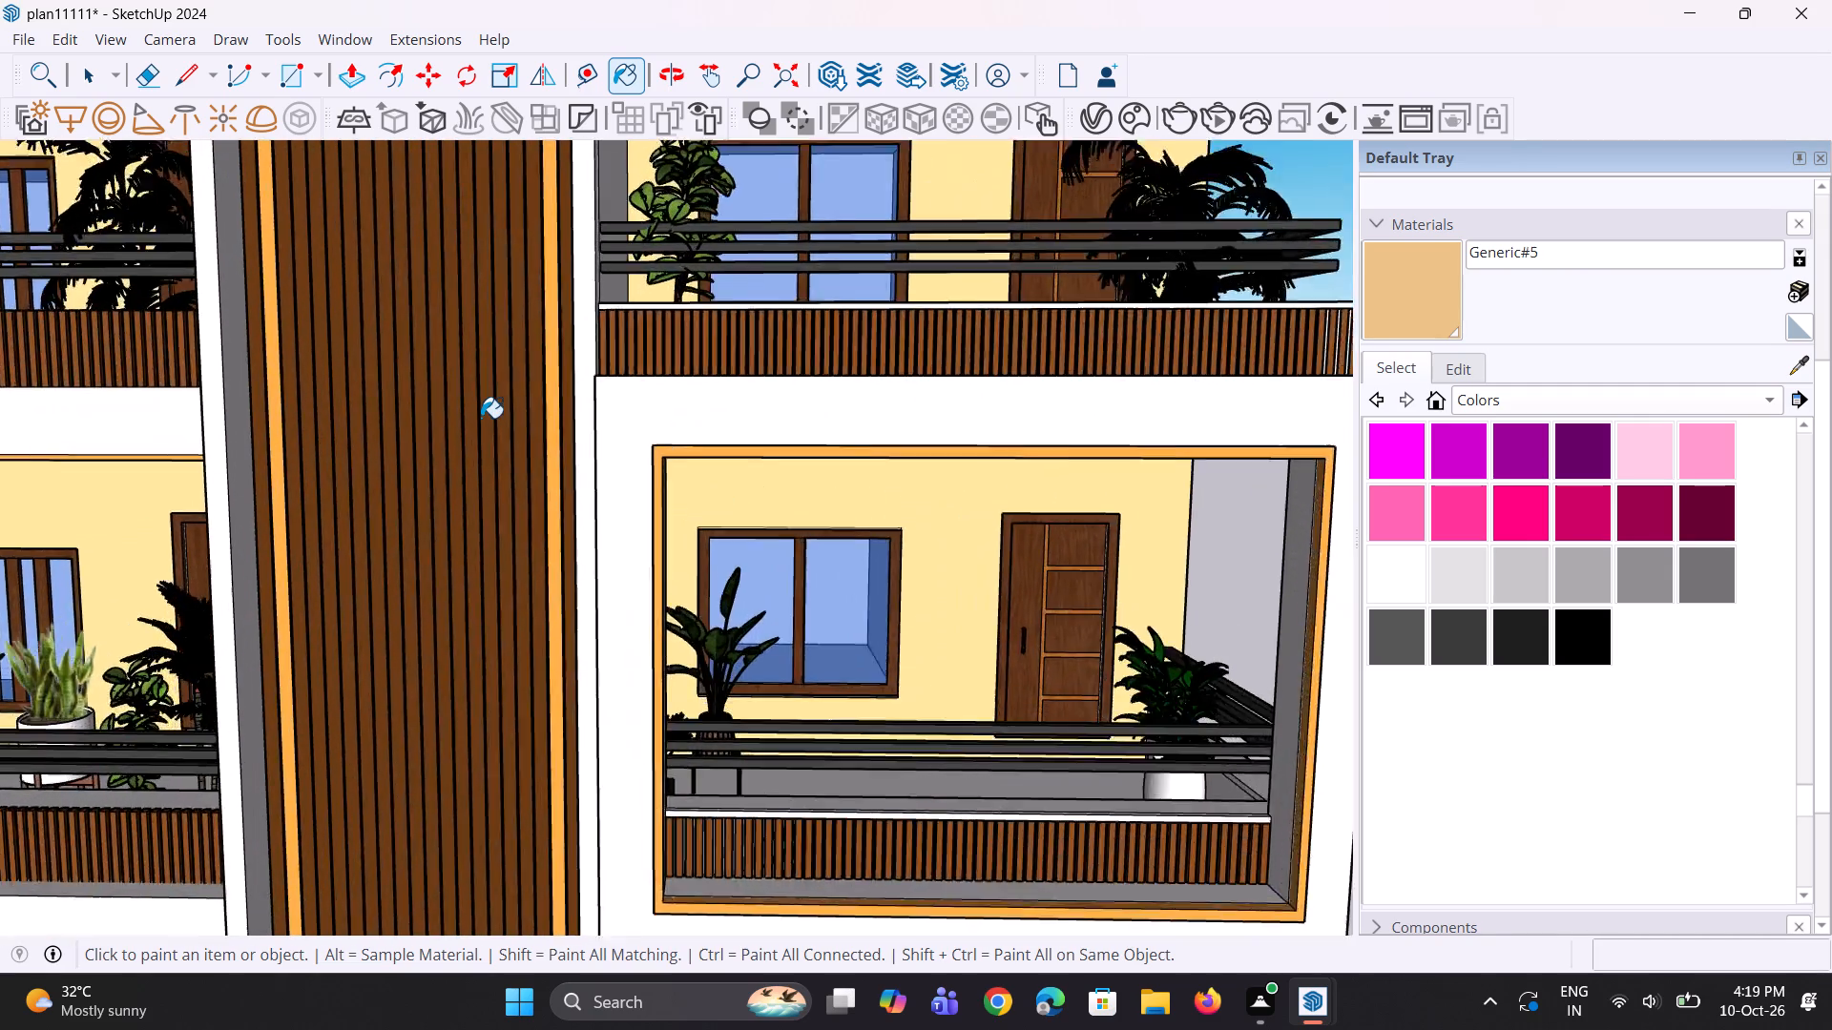
scroll(481, 418, "up", 3)
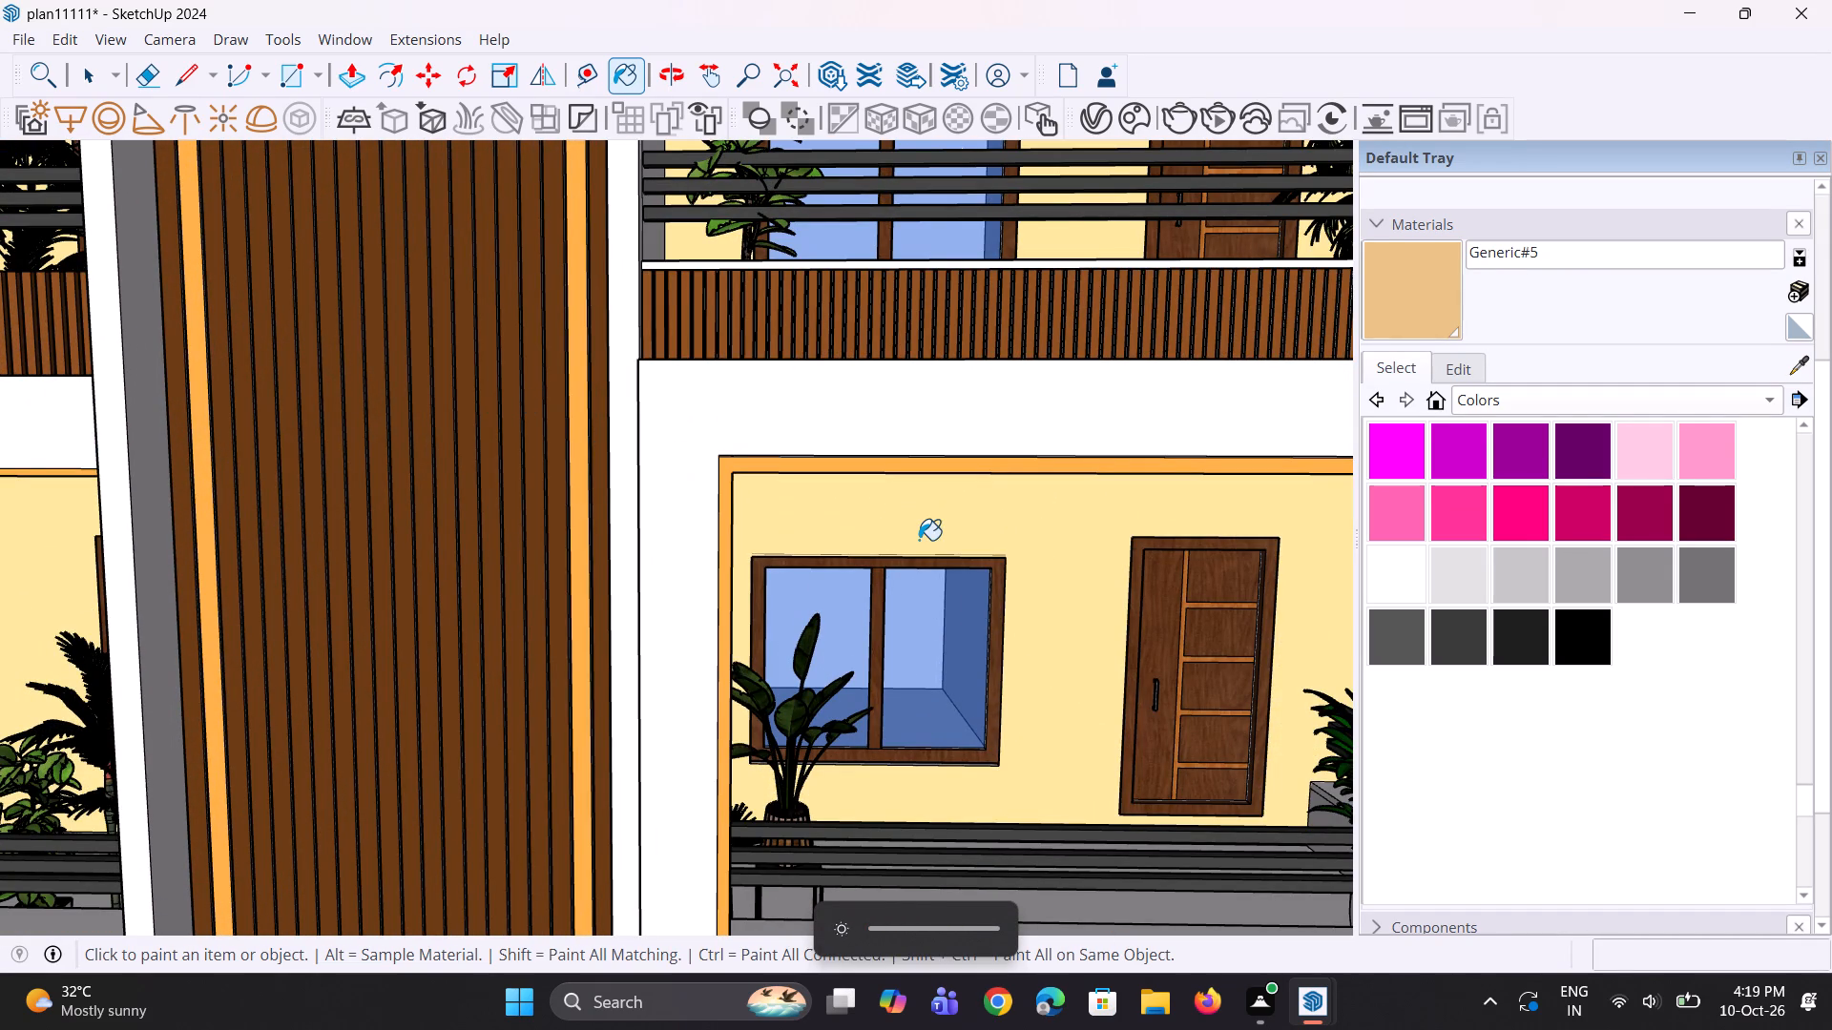
scroll(921, 540, "down", 13)
middle_click_drag(864, 525, 863, 481)
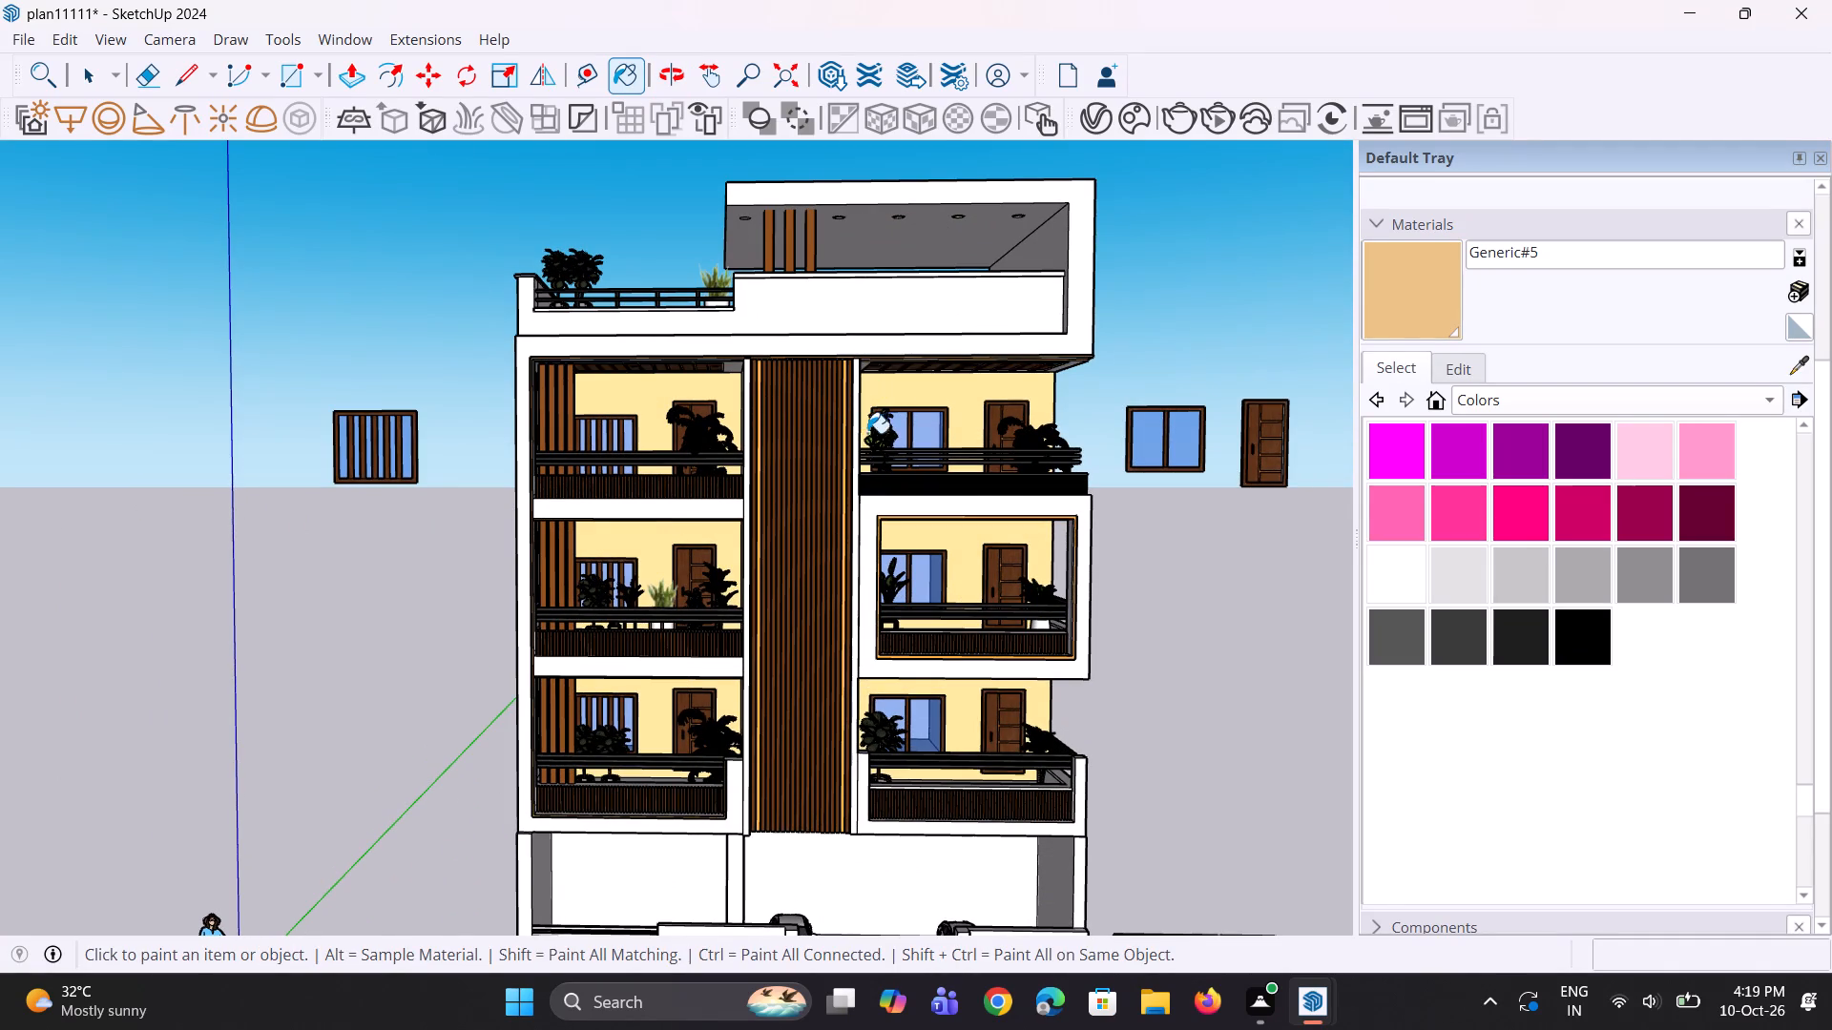
Create a new generic V-Ray material with a pale beige diffuse colour, R 0.874, G 0.804, B 0.703.
left_click(1093, 121)
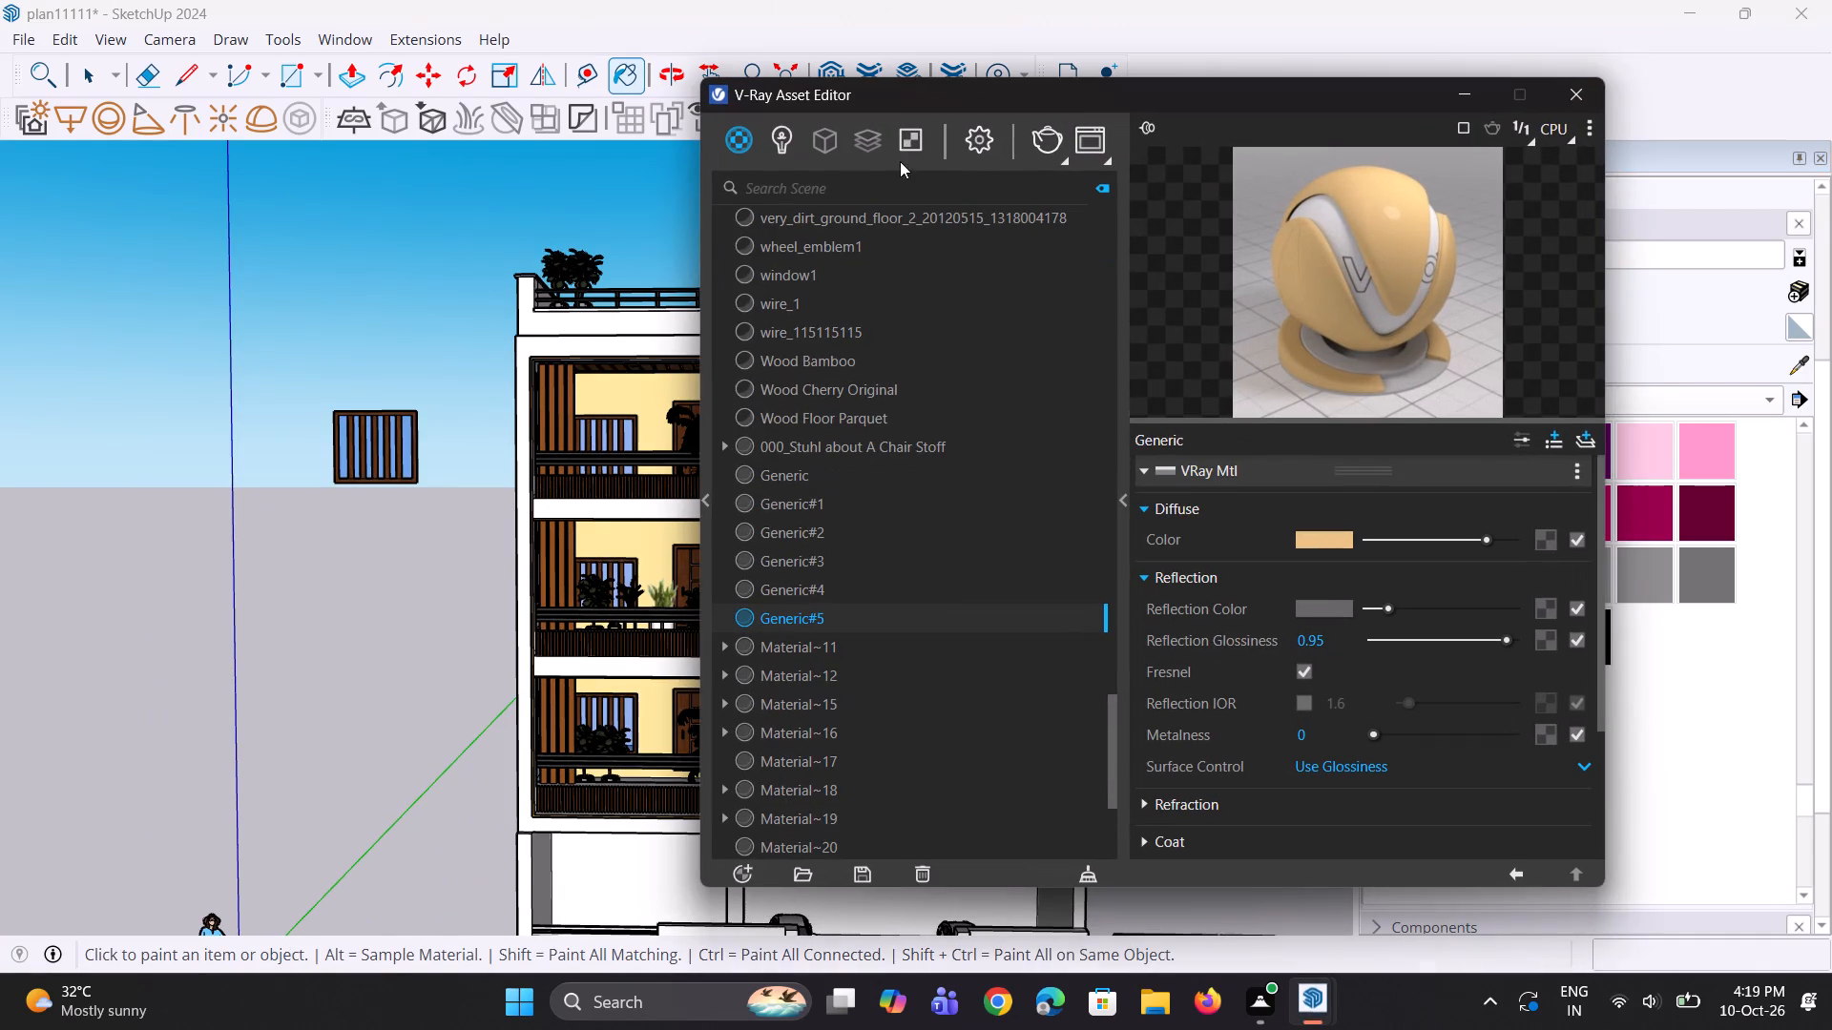
right_click(745, 150)
left_click(764, 185)
left_click(1323, 537)
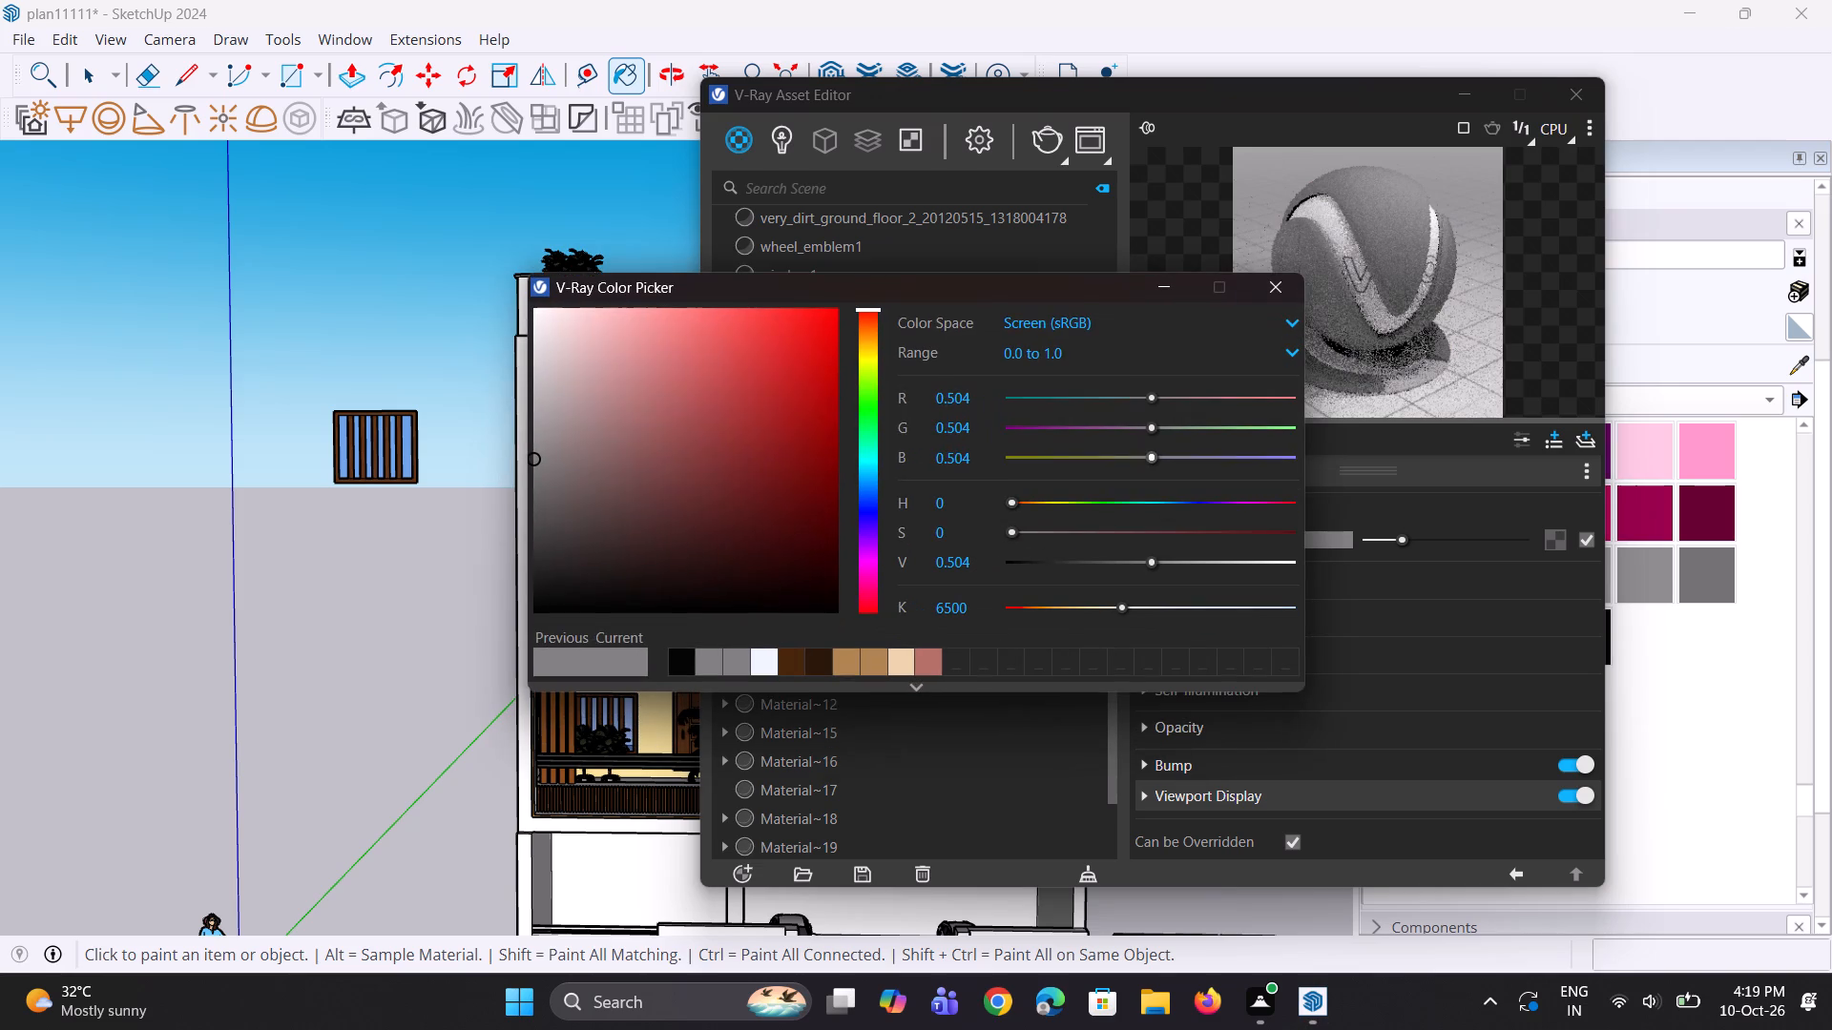
left_click_drag(870, 312, 870, 339)
left_click_drag(608, 336, 589, 346)
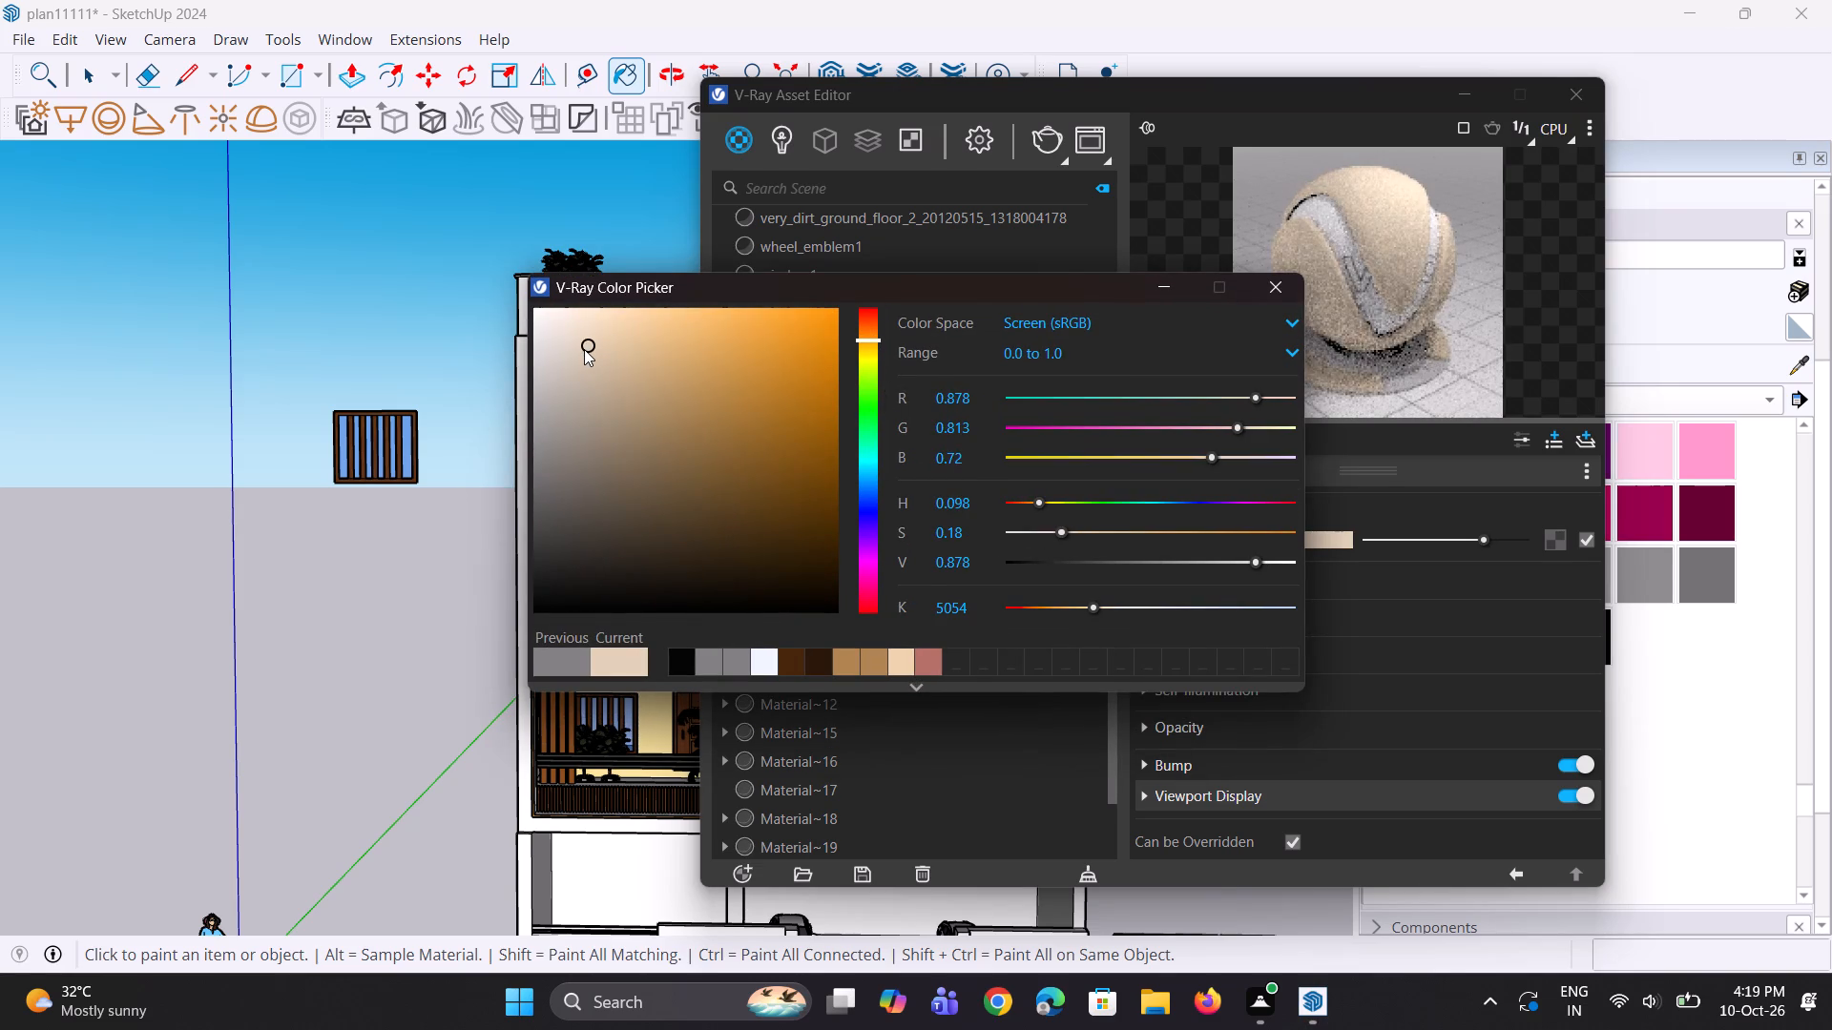
left_click(584, 349)
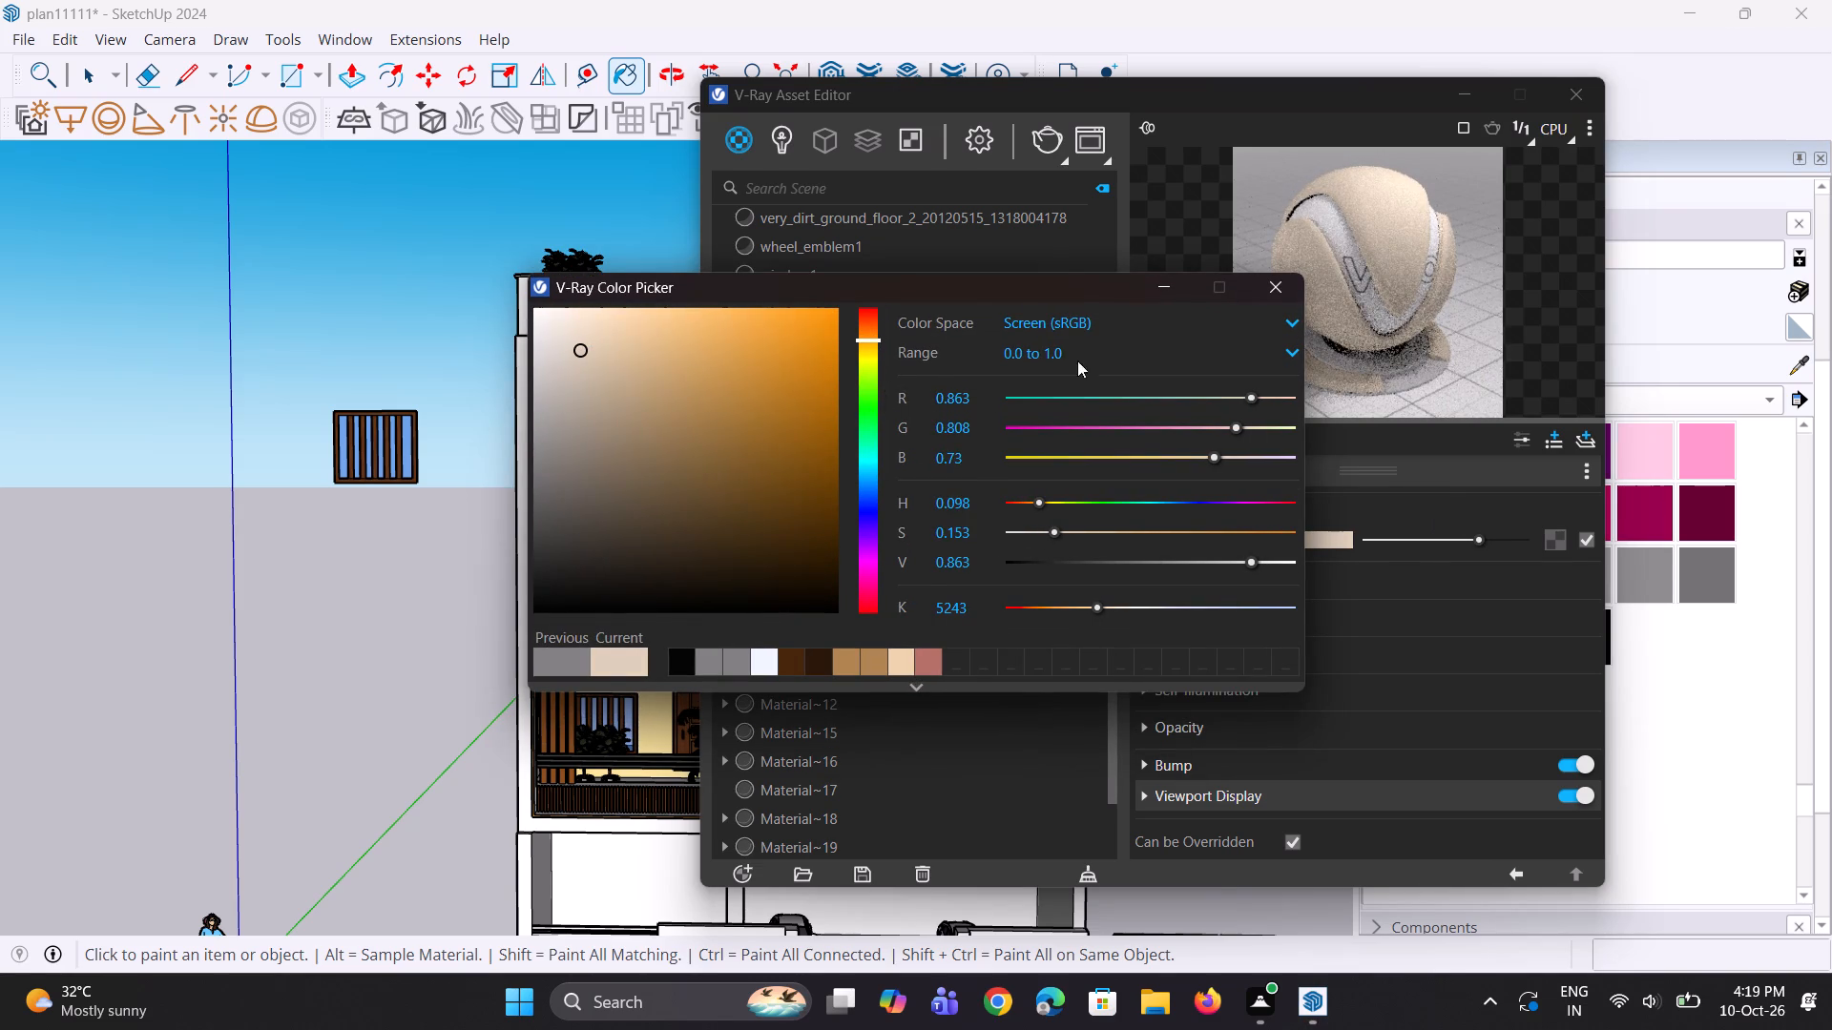
left_click_drag(573, 346, 593, 347)
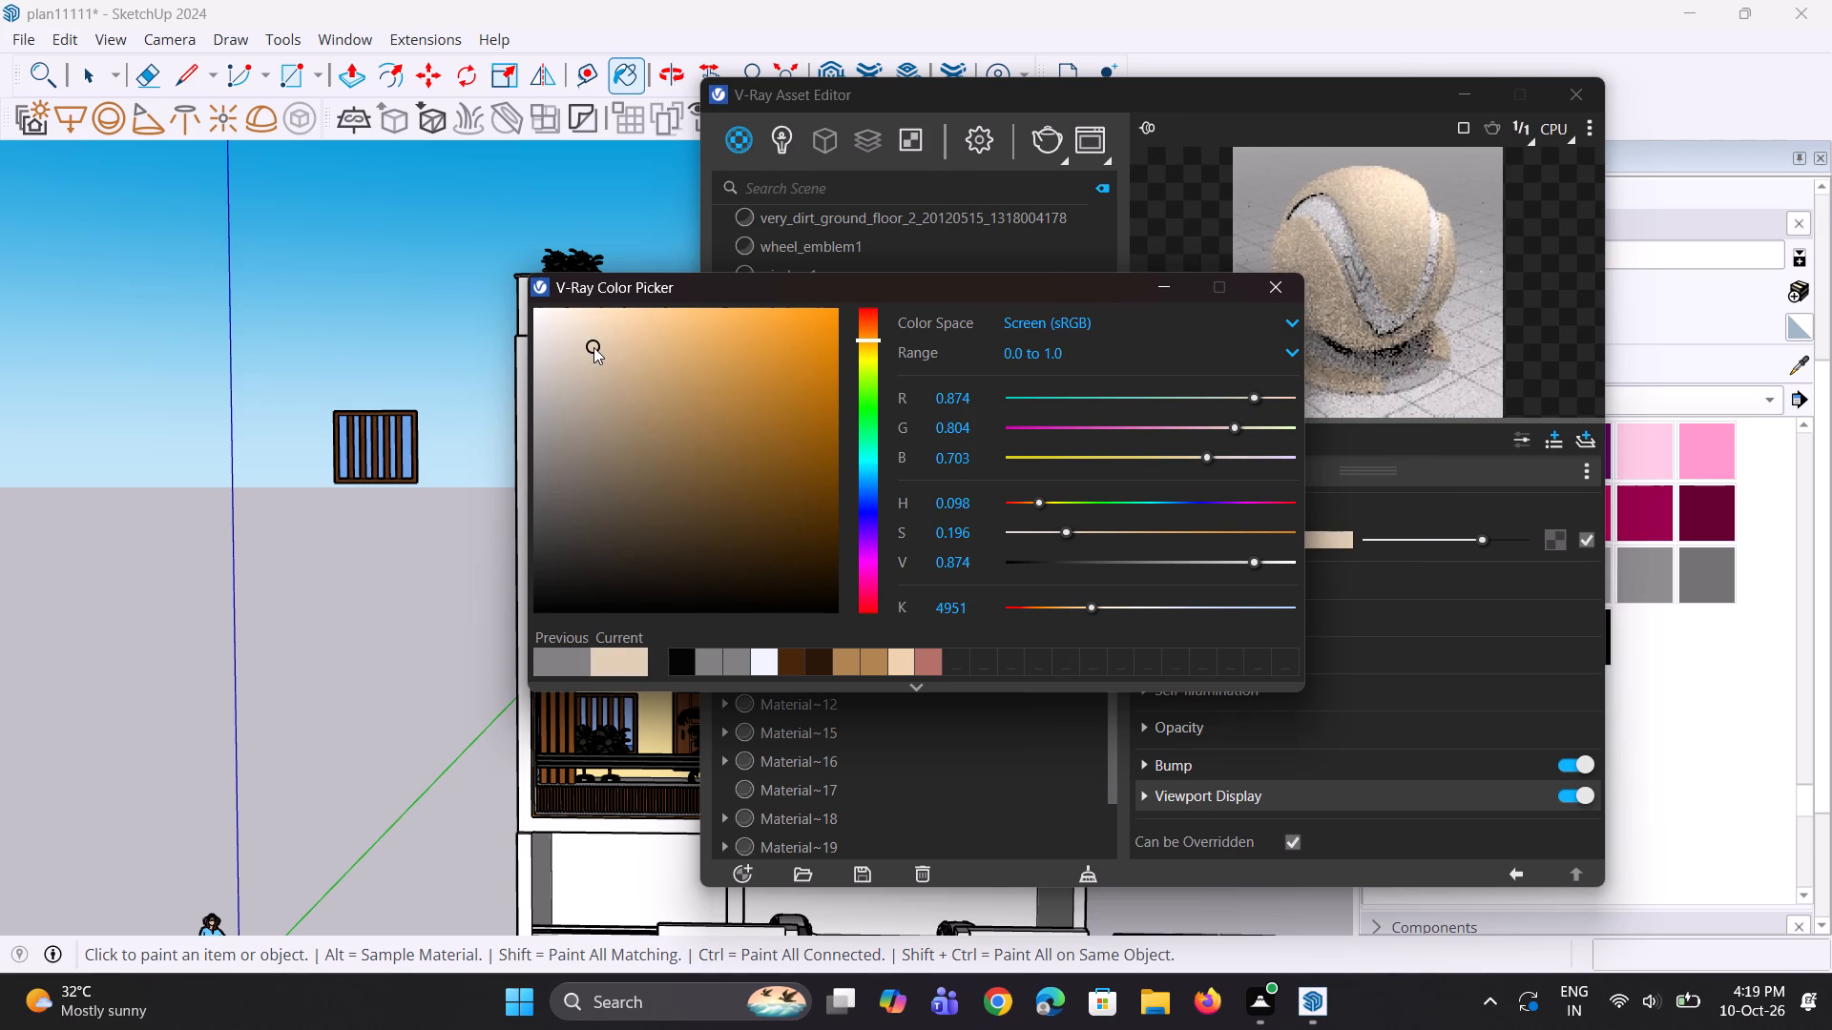
left_click(1153, 292)
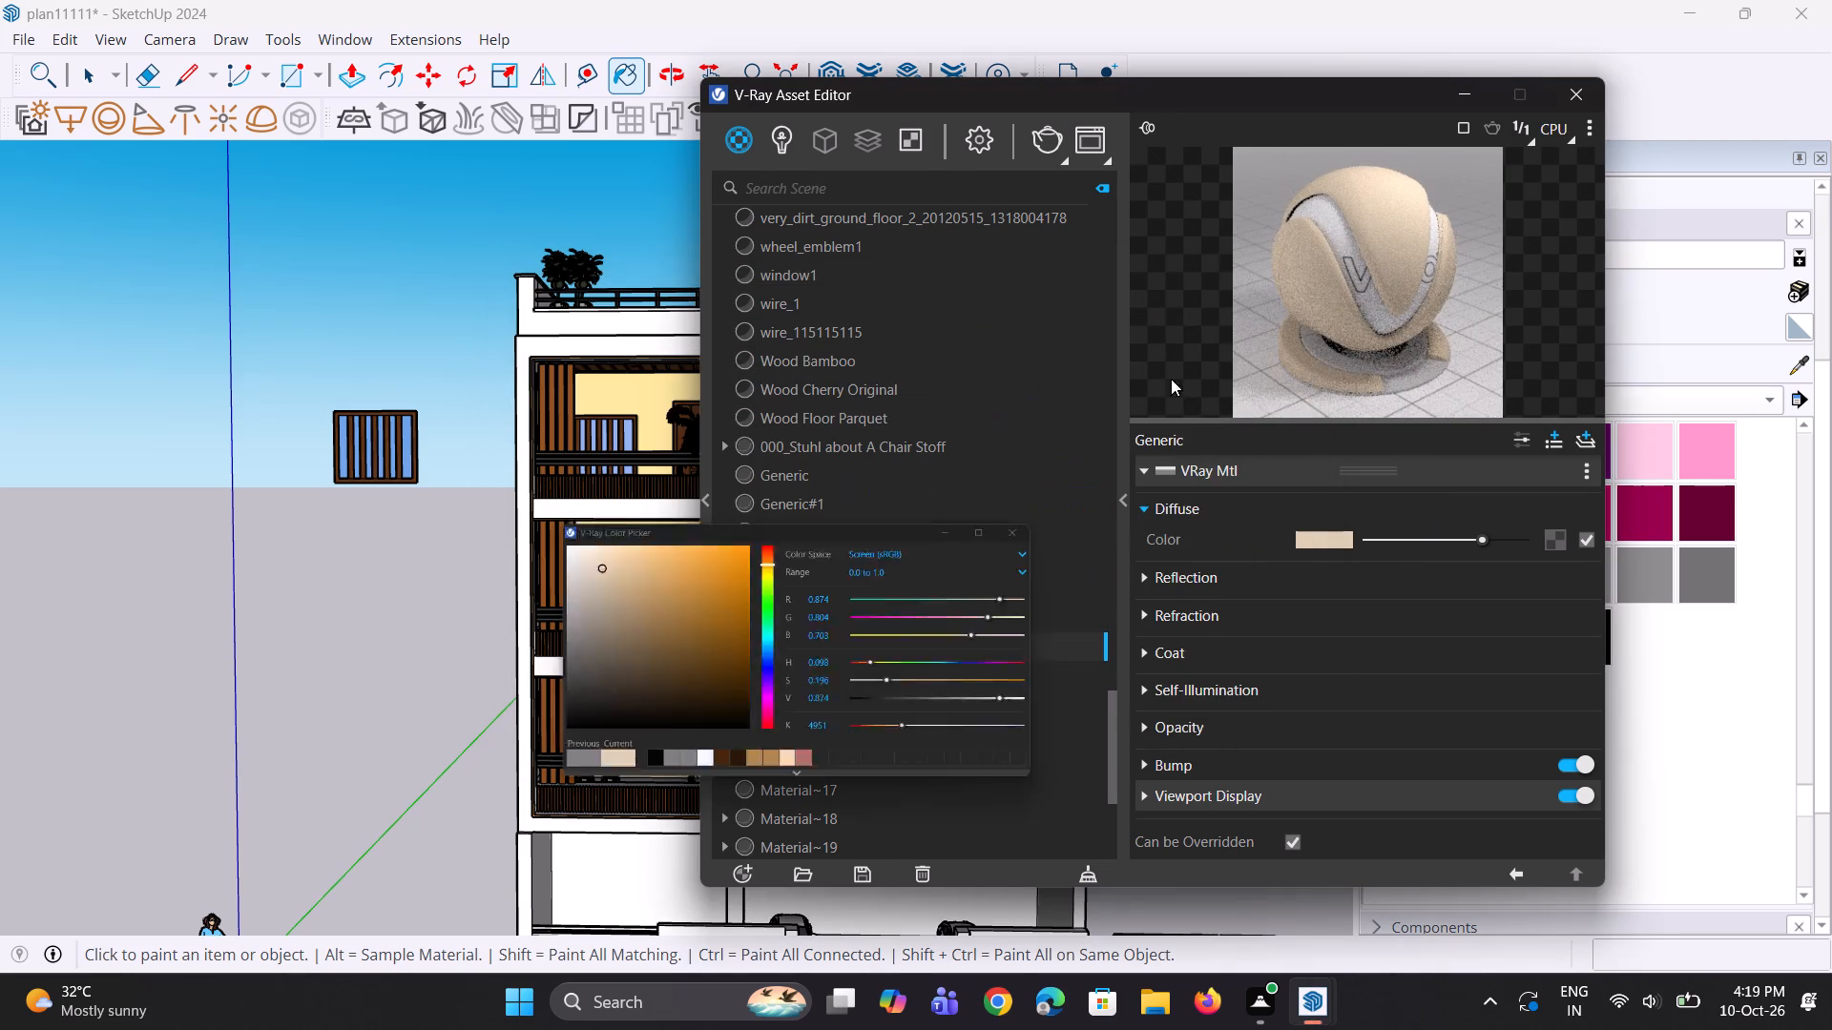
Give the new material a grey reflection colour, 0.95 reflection glossiness and an enabled reflection IOR of 1.6.
left_click(1199, 570)
left_click_drag(1369, 606, 1393, 609)
left_click_drag(1318, 630, 1233, 642)
type("0.95")
key("Return")
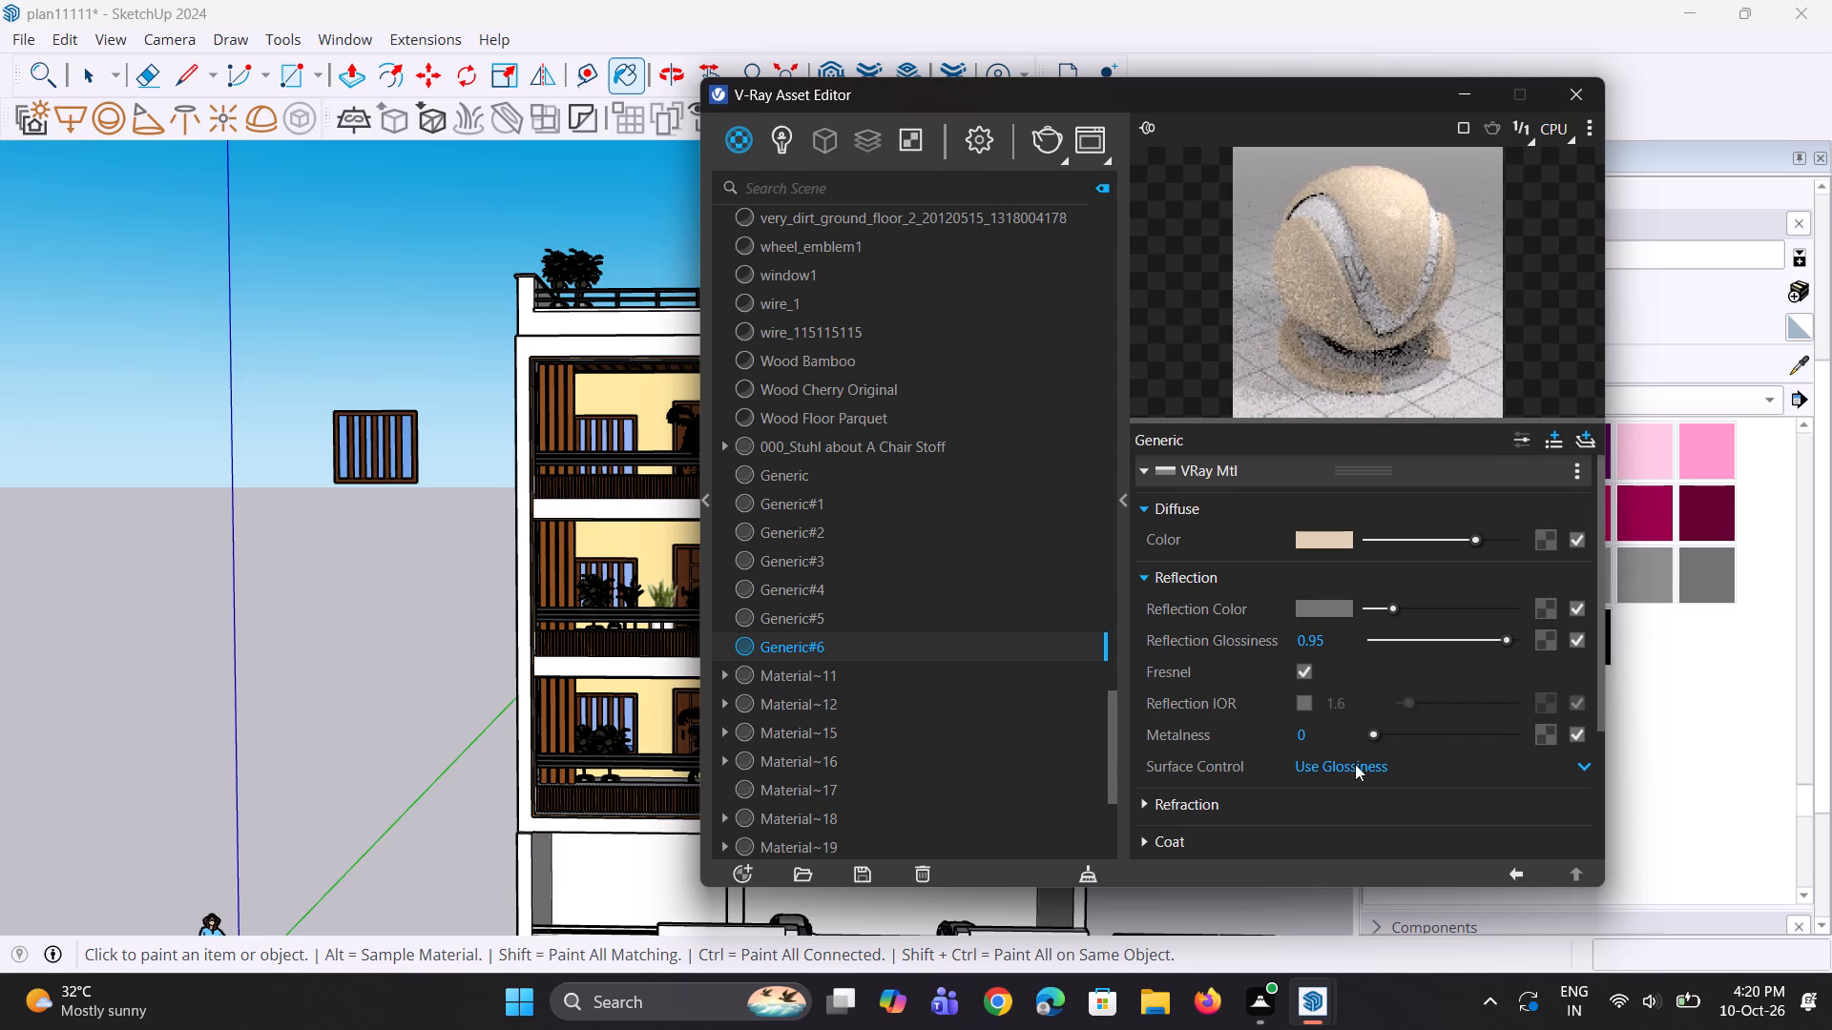
left_click(1313, 705)
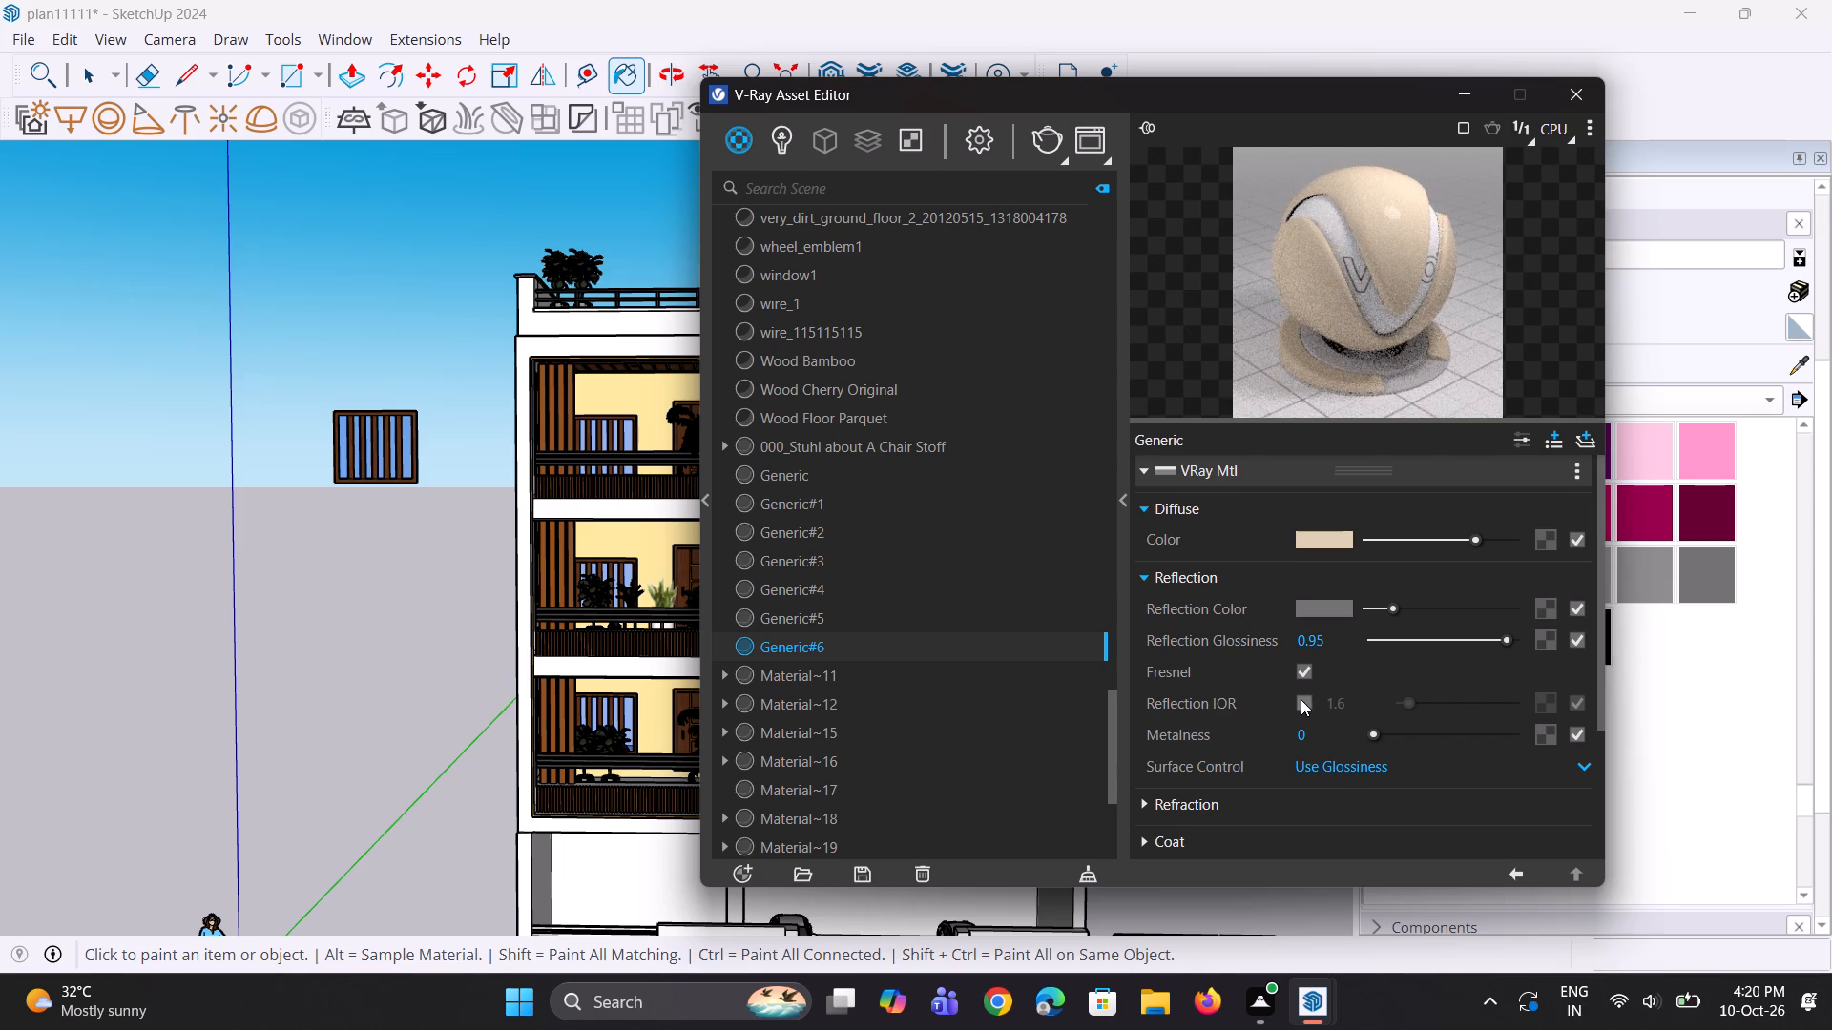
left_click(1301, 699)
double_click(1384, 277)
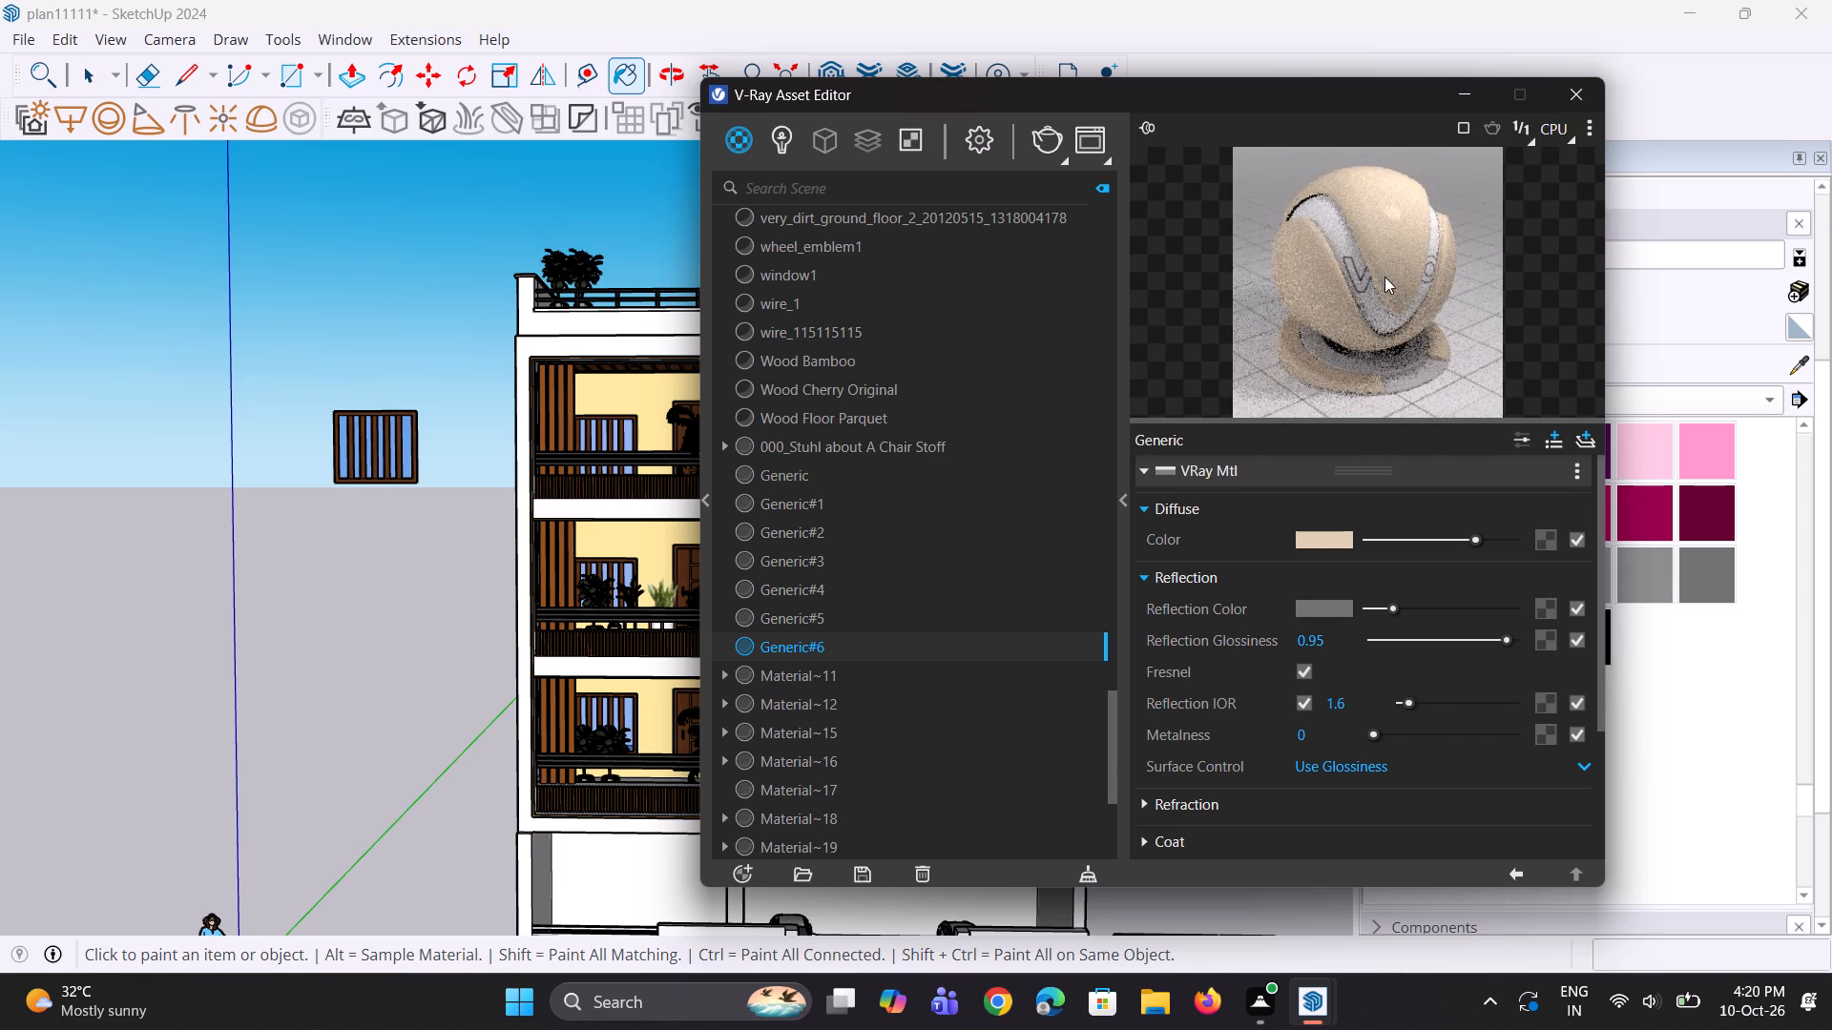
Paint the roof terrace parapet and the facade's outer frame with the pale beige Generic#6.
left_click(1475, 92)
scroll(743, 334, "up", 2)
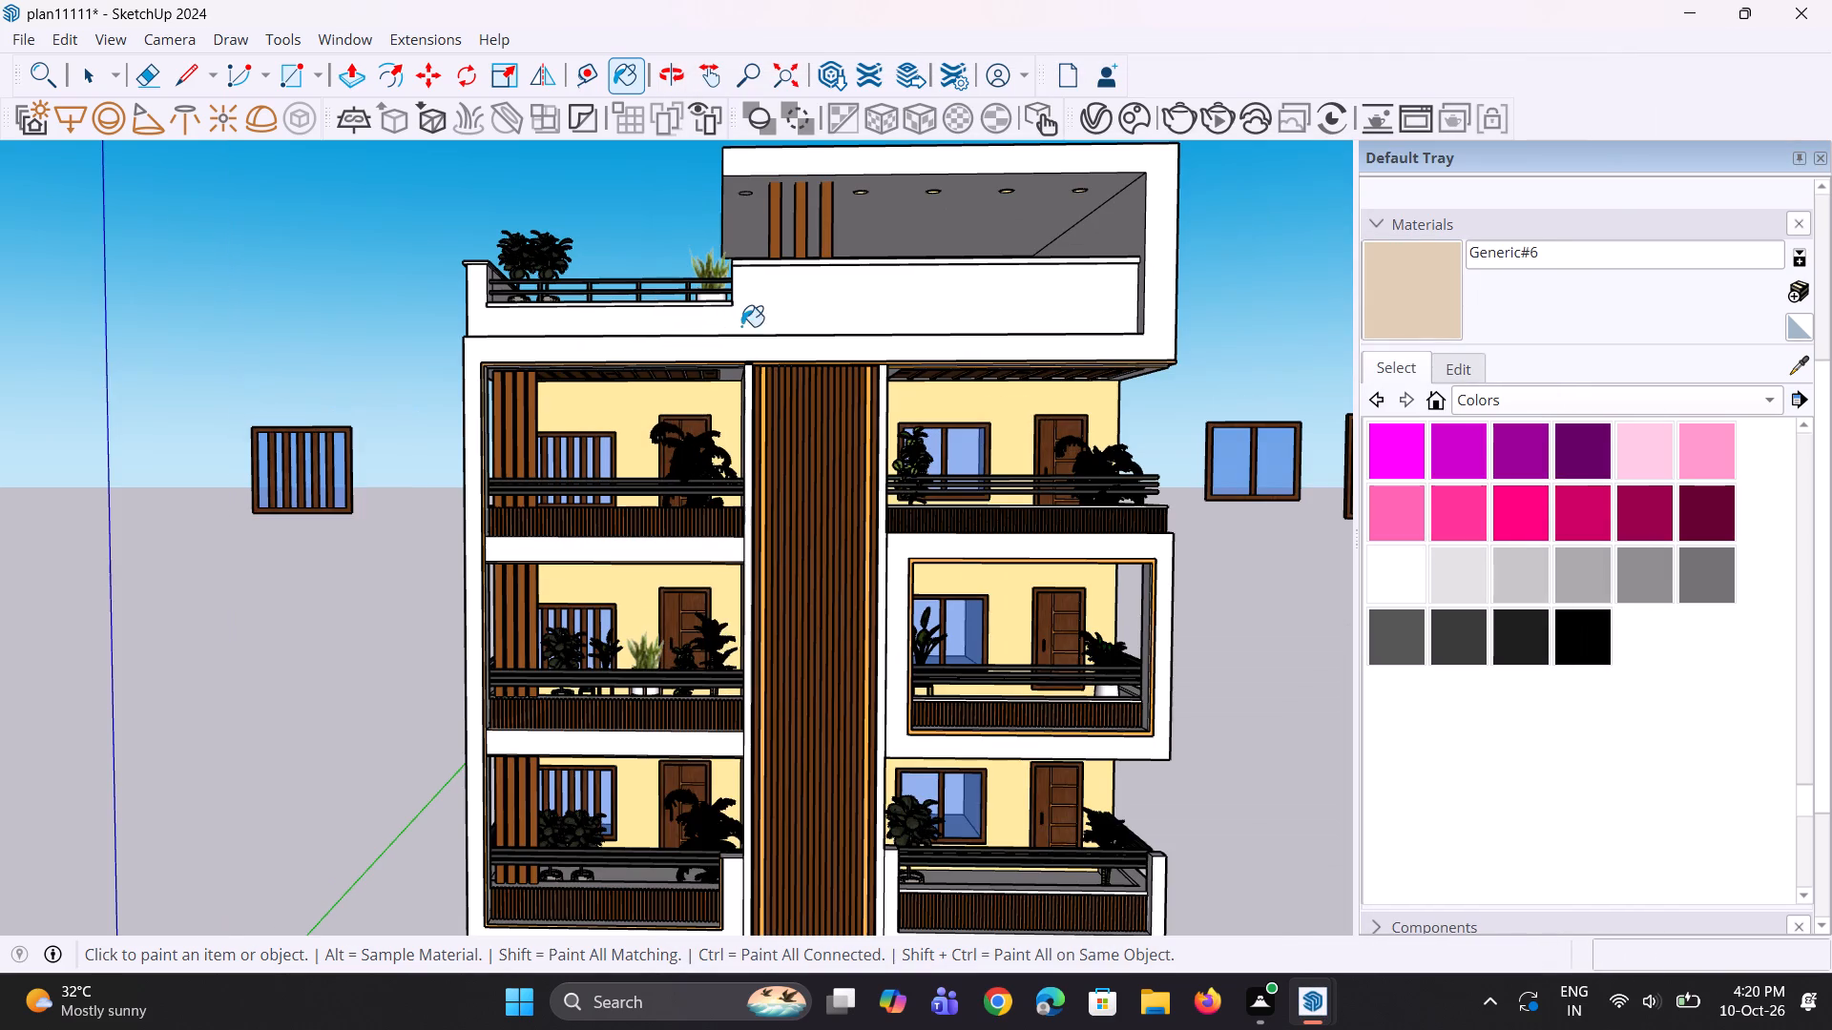
left_click(778, 293)
left_click(760, 358)
middle_click_drag(872, 340, 854, 397)
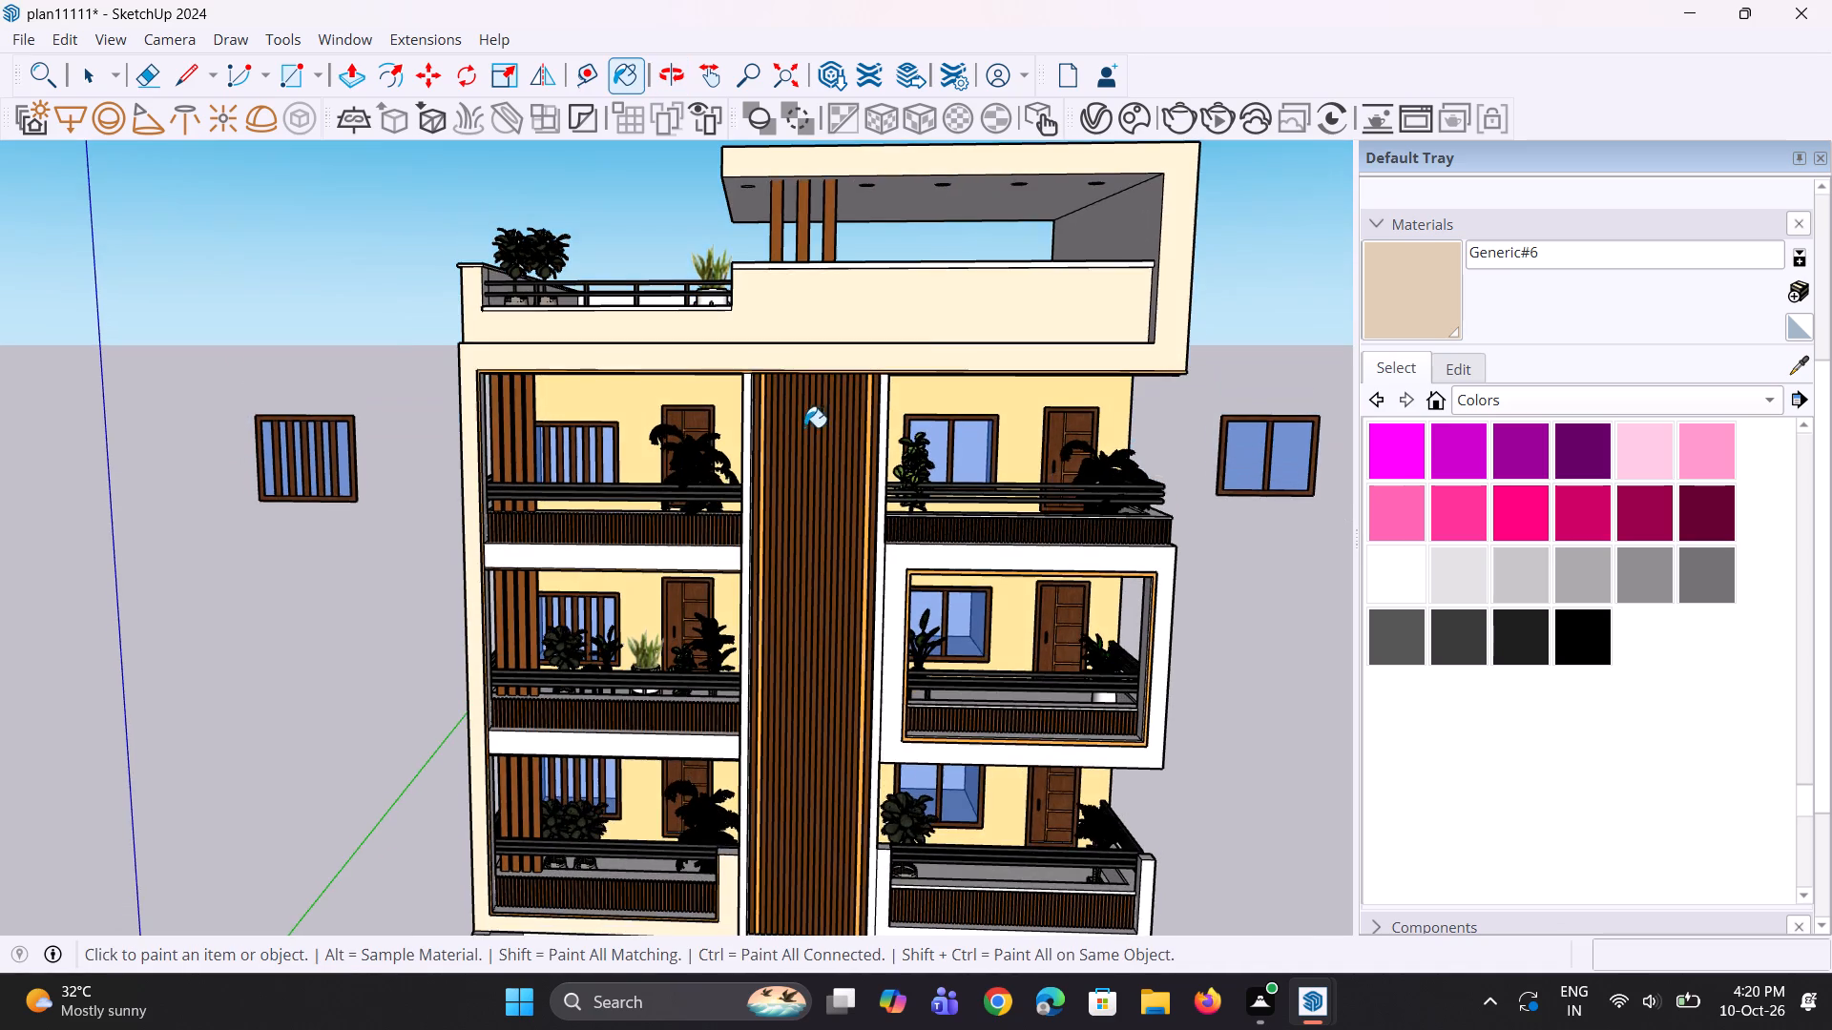
Paint the outer frame's edge and the slab bands below the upper and middle left-hand balconies with the pale beige Generic#6.
scroll(749, 437, "up", 9)
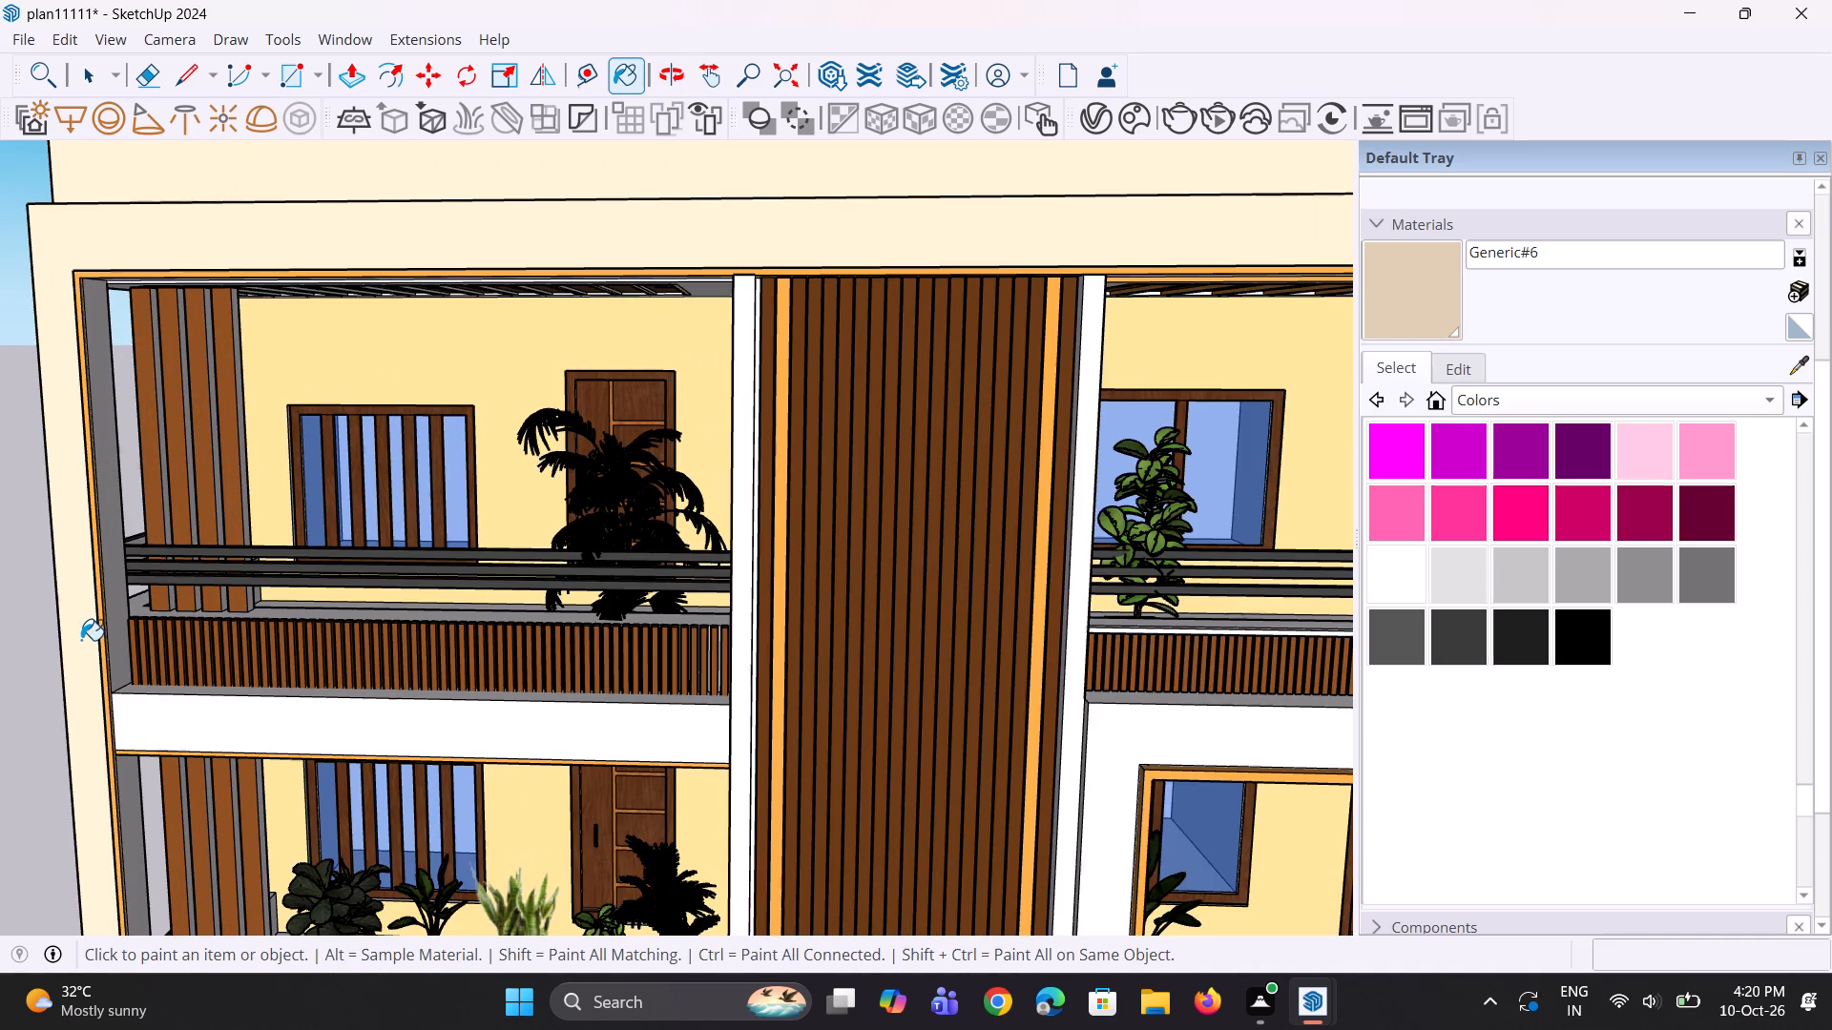
left_click(83, 649)
left_click(170, 731)
scroll(375, 594, "down", 5)
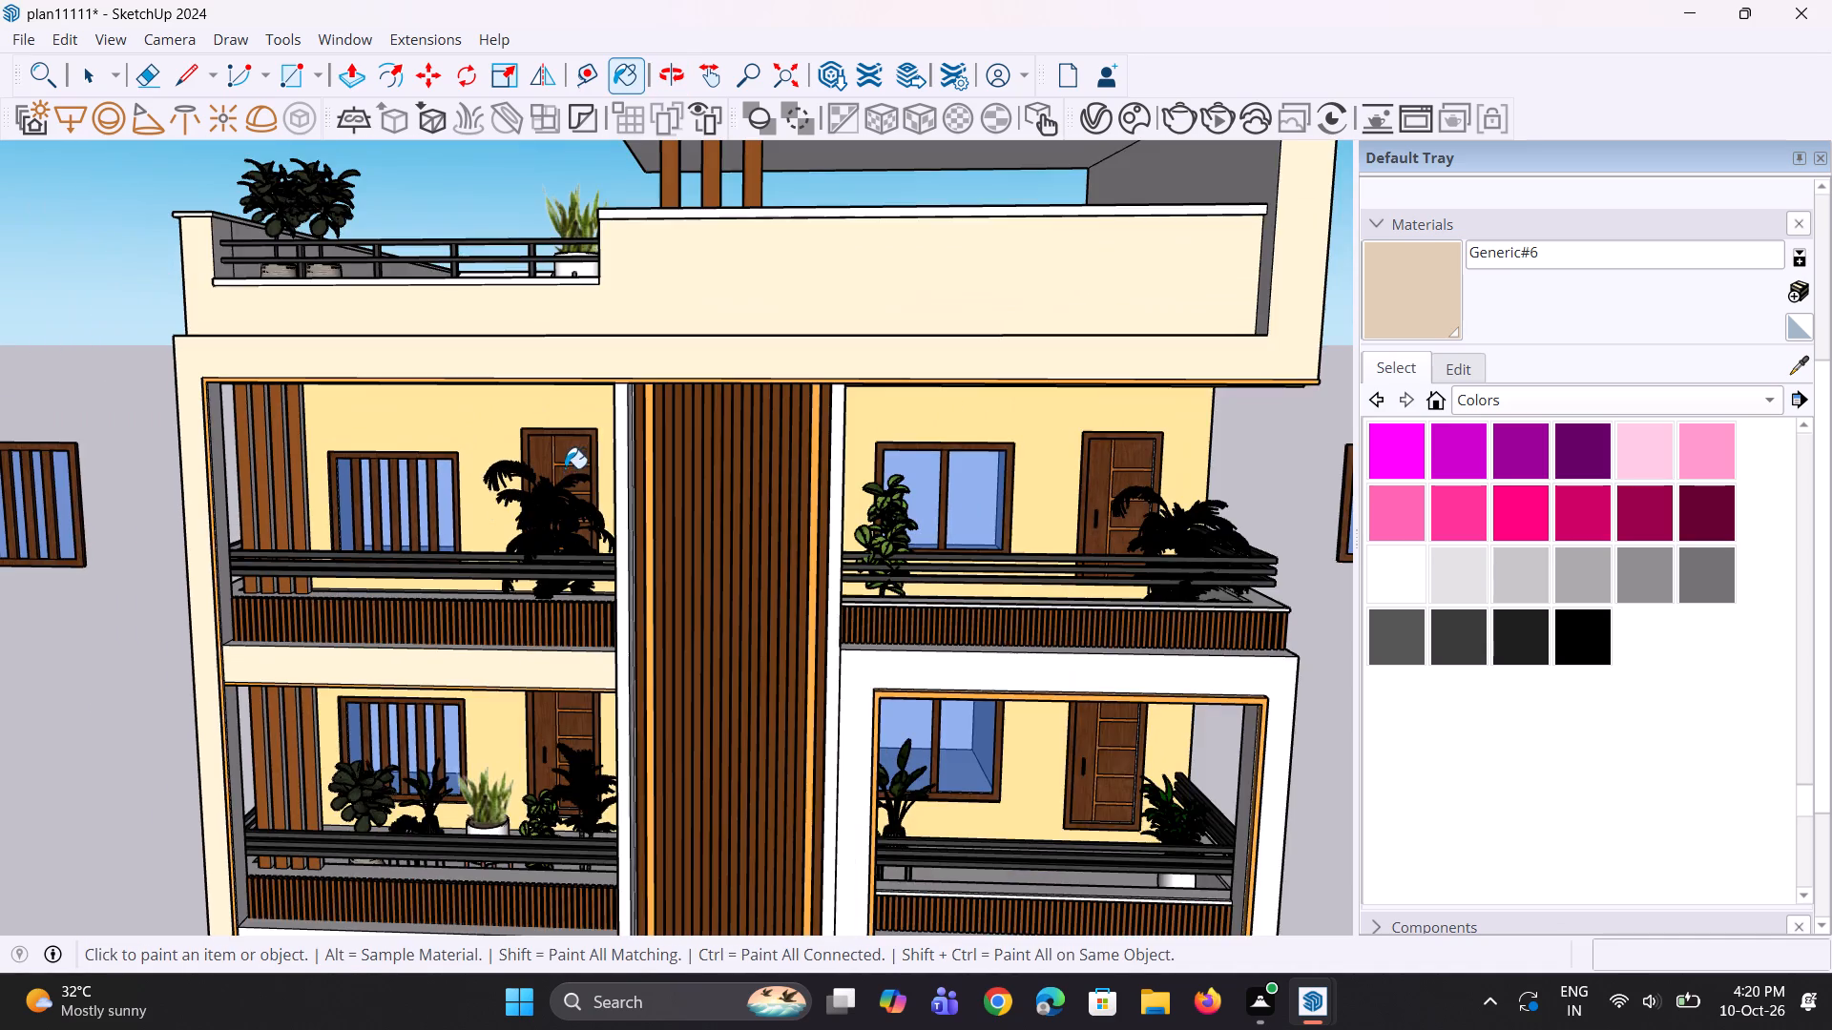
scroll(565, 468, "down", 7)
scroll(535, 879, "up", 7)
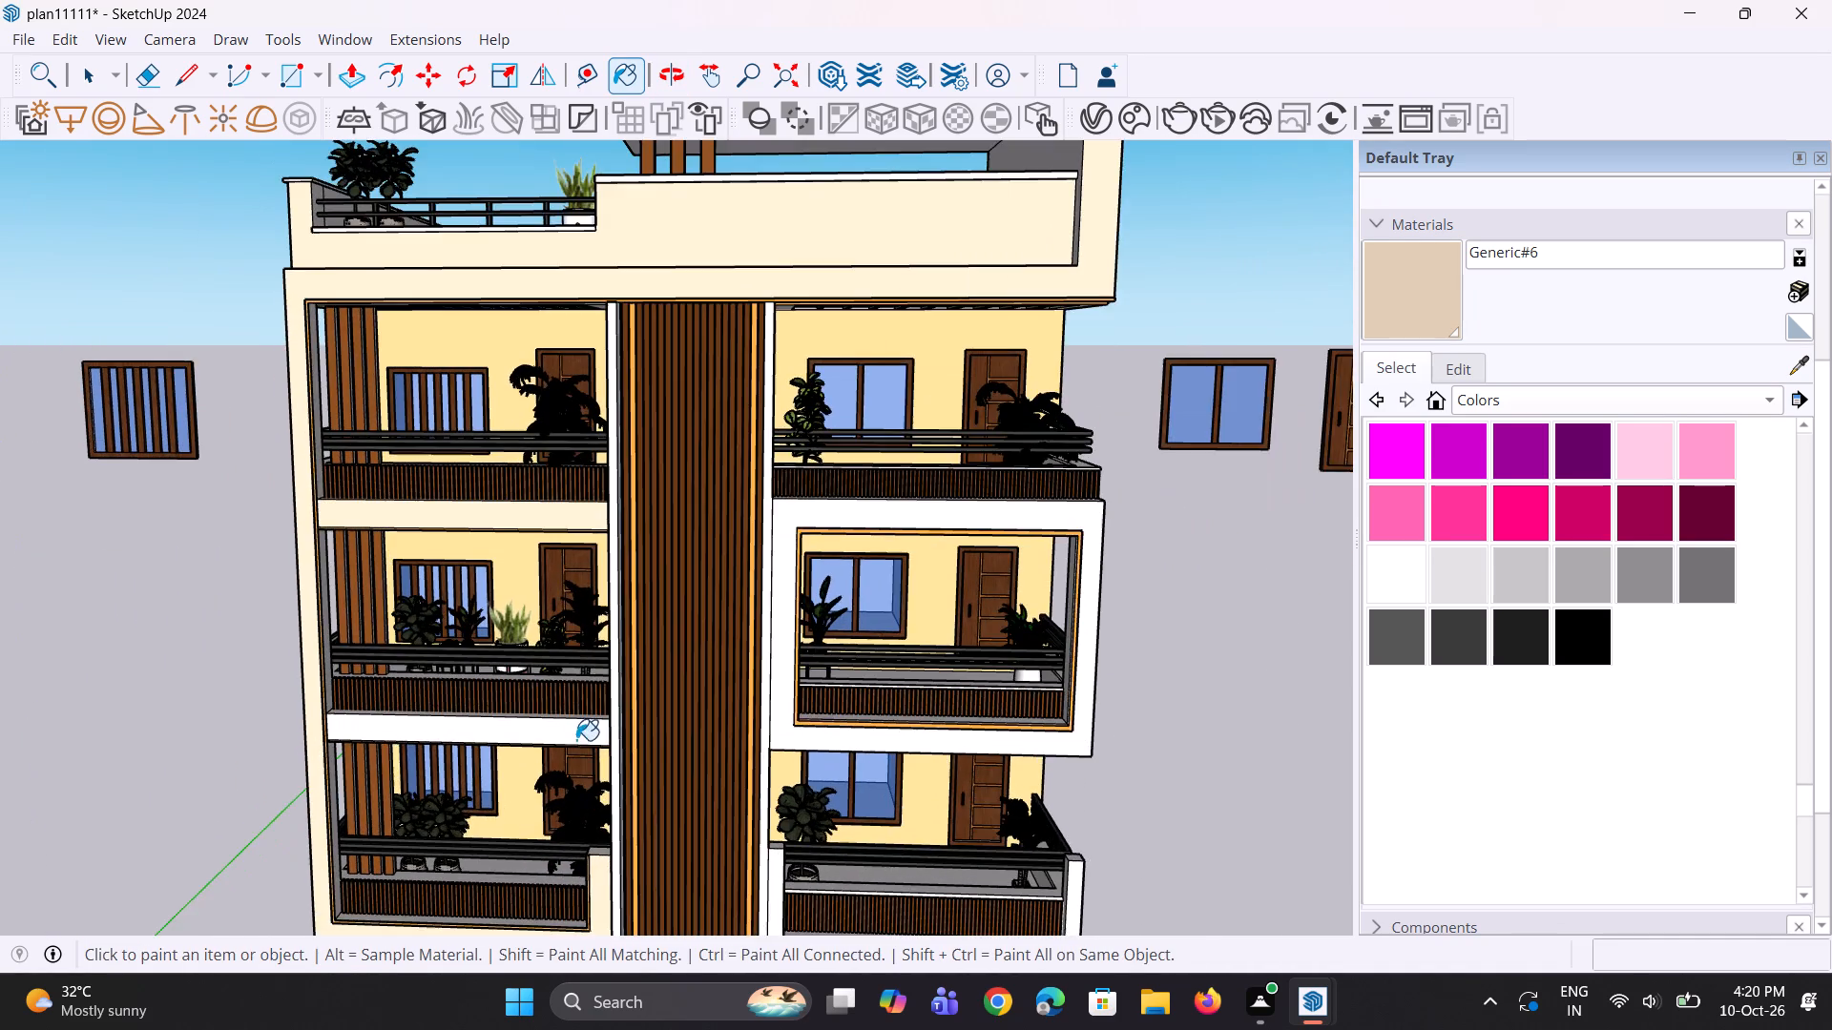
left_click(575, 730)
scroll(605, 683, "down", 3)
scroll(593, 687, "up", 4)
Paint the balcony ledges below the slatted railings and the framed balcony's surround with Generic#6.
middle_click_drag(587, 700, 586, 788)
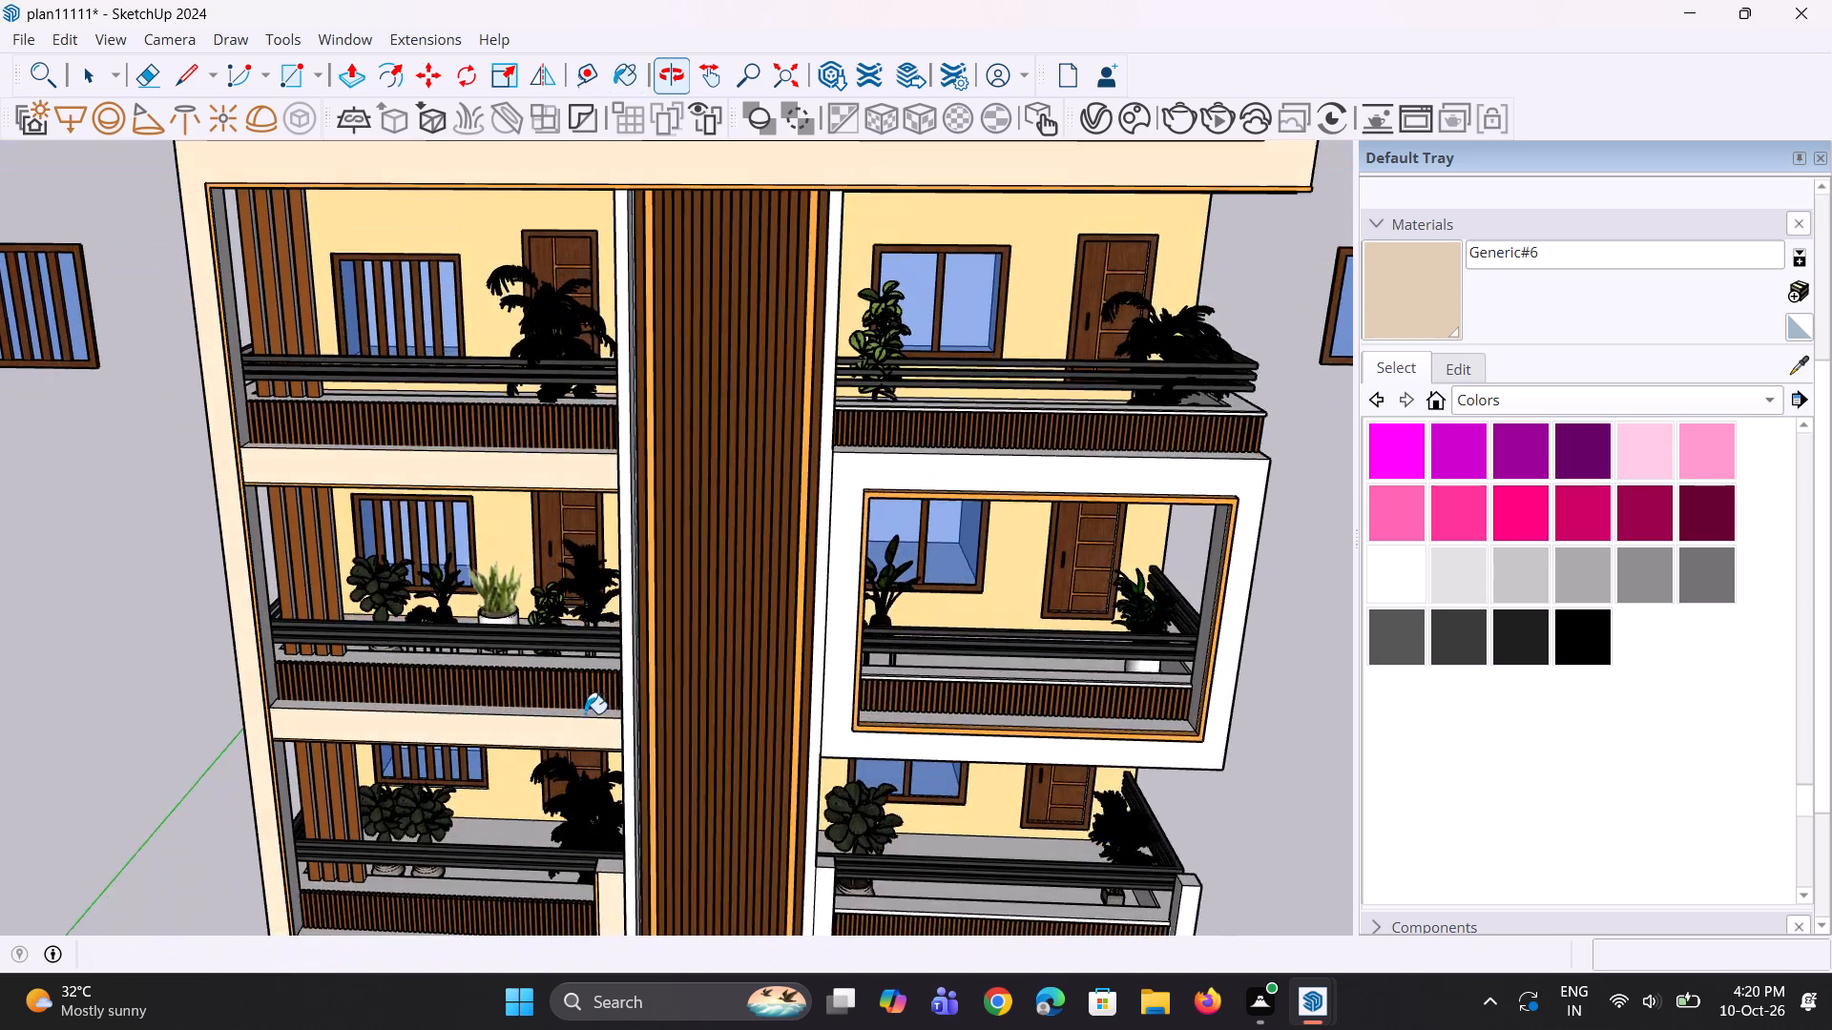
scroll(585, 713, "up", 2)
left_click(585, 713)
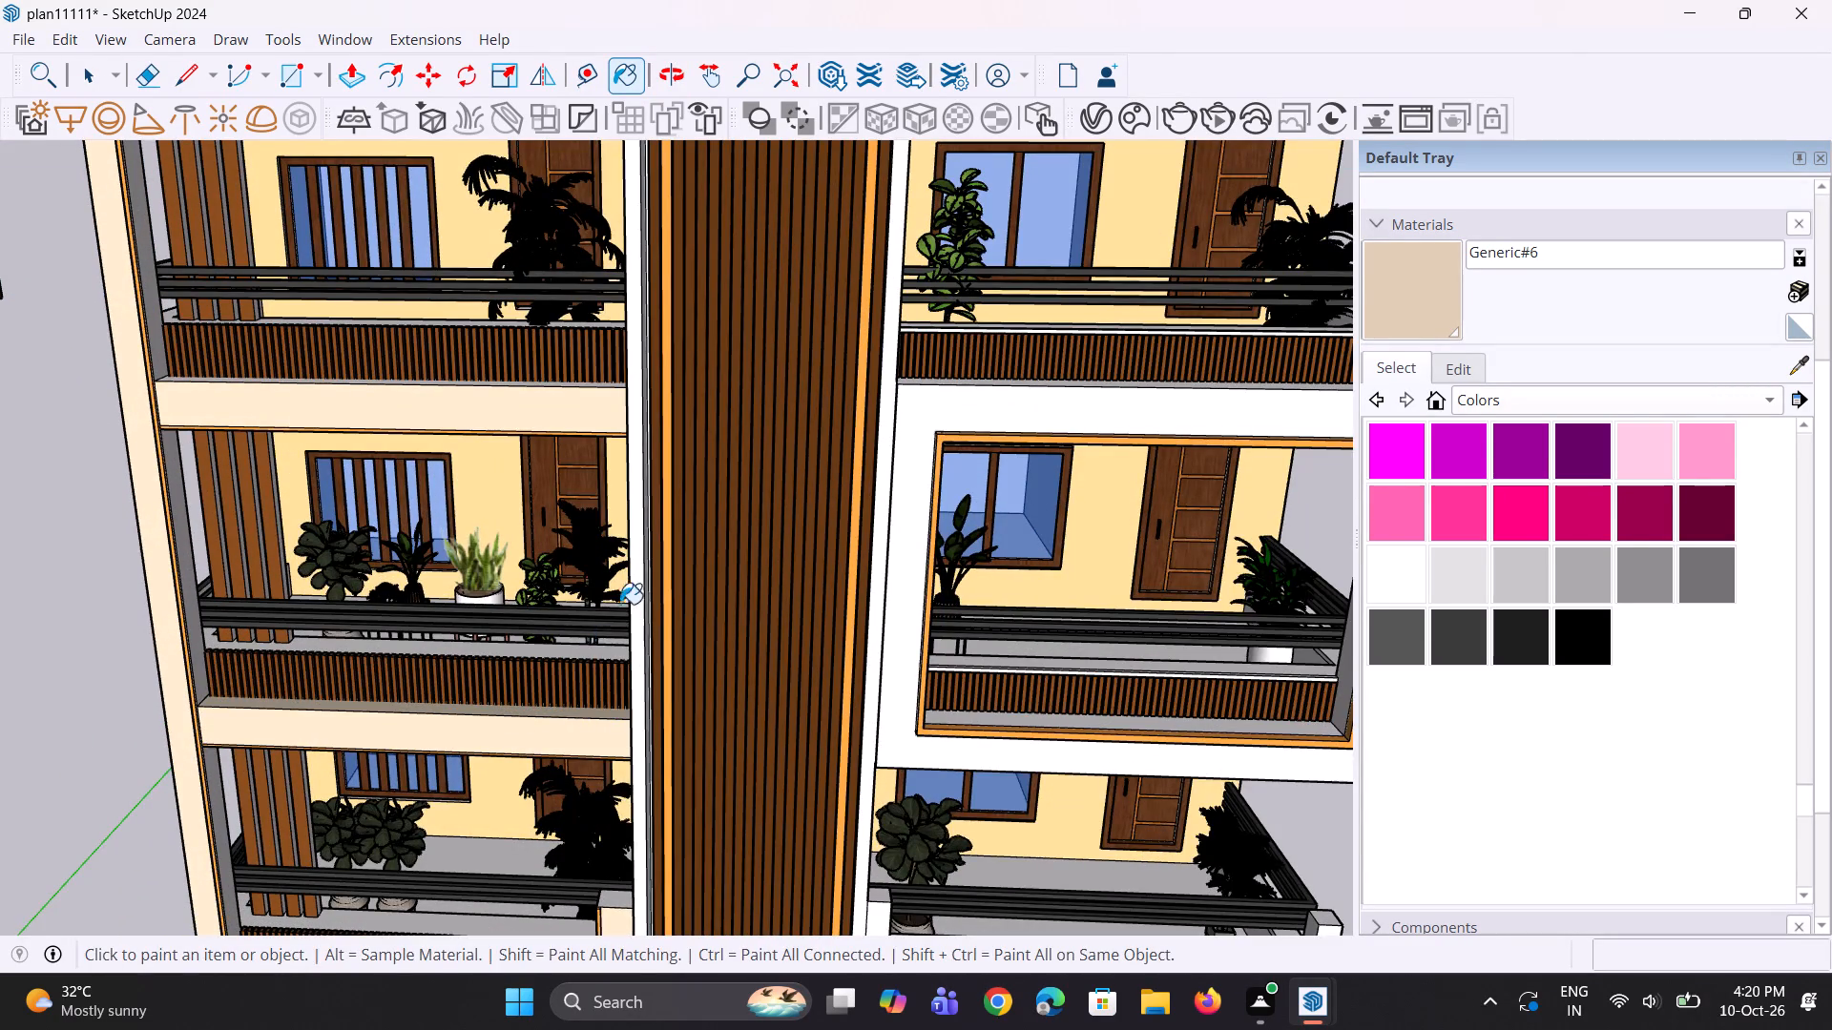
scroll(623, 594, "down", 3)
scroll(563, 523, "up", 3)
middle_click_drag(575, 402, 561, 456)
scroll(579, 425, "up", 2)
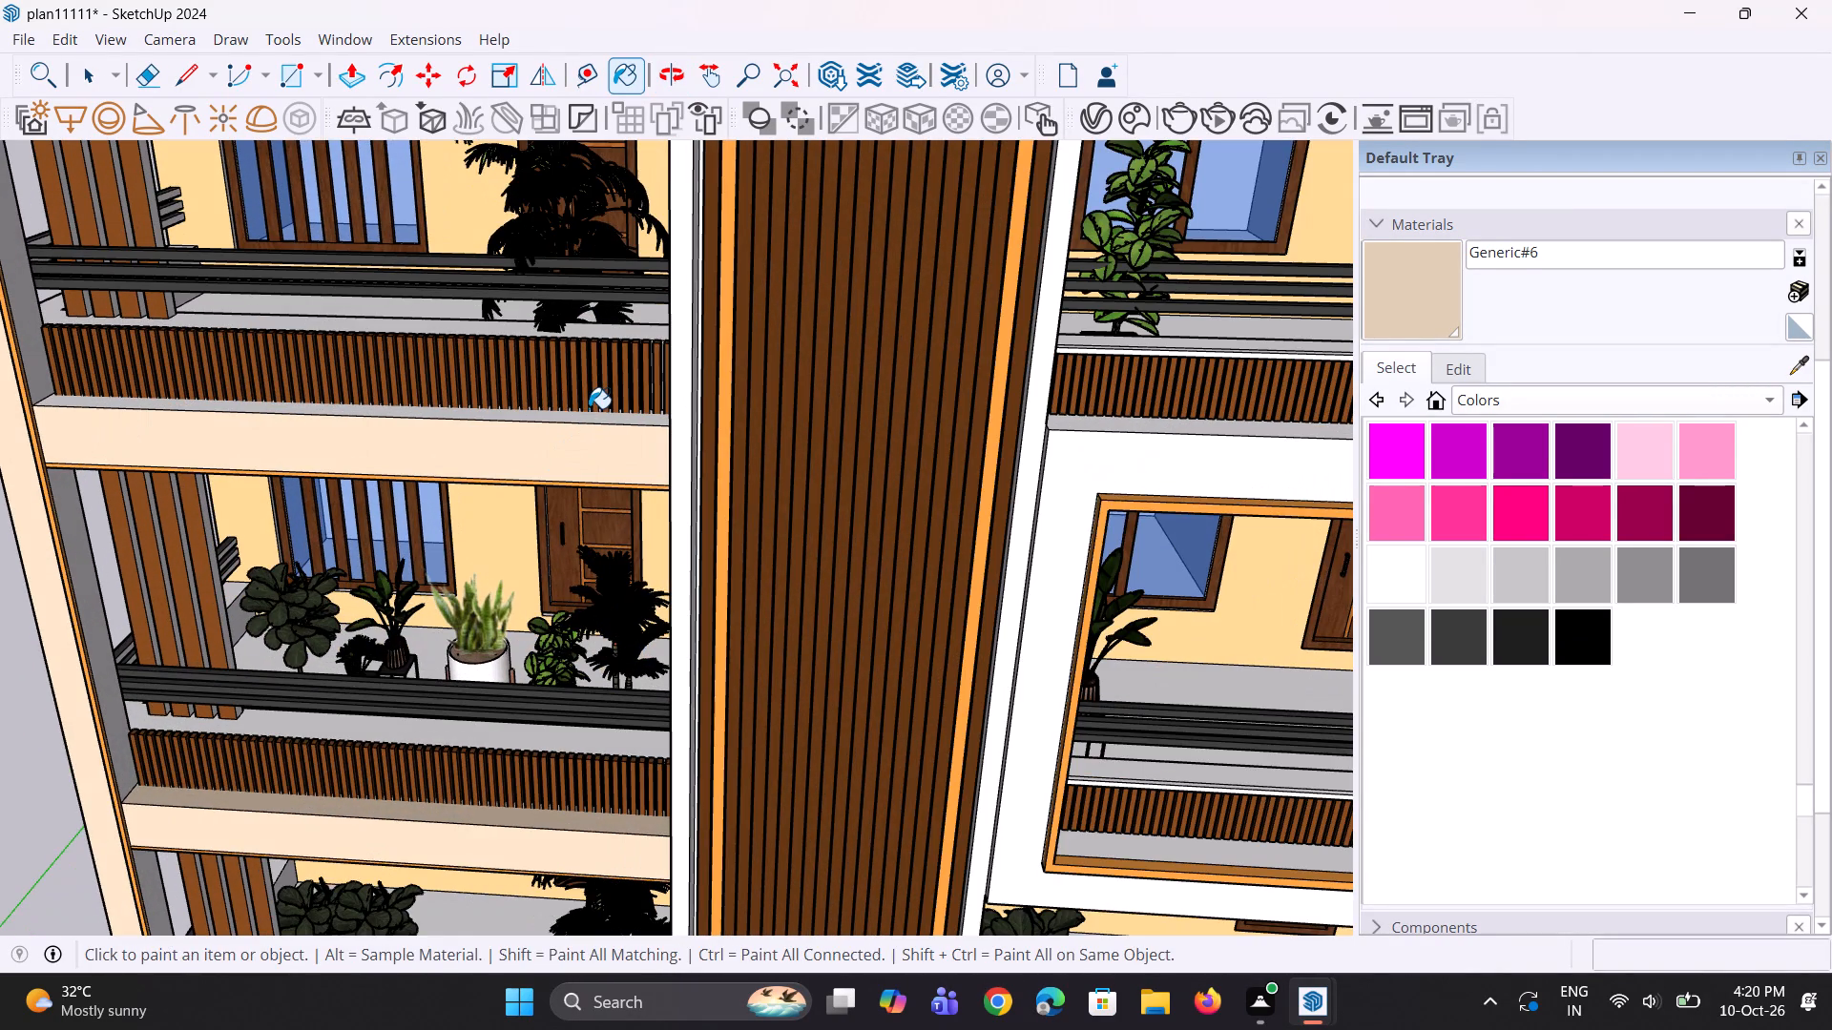
left_click(589, 418)
left_click(1099, 420)
left_click(1088, 462)
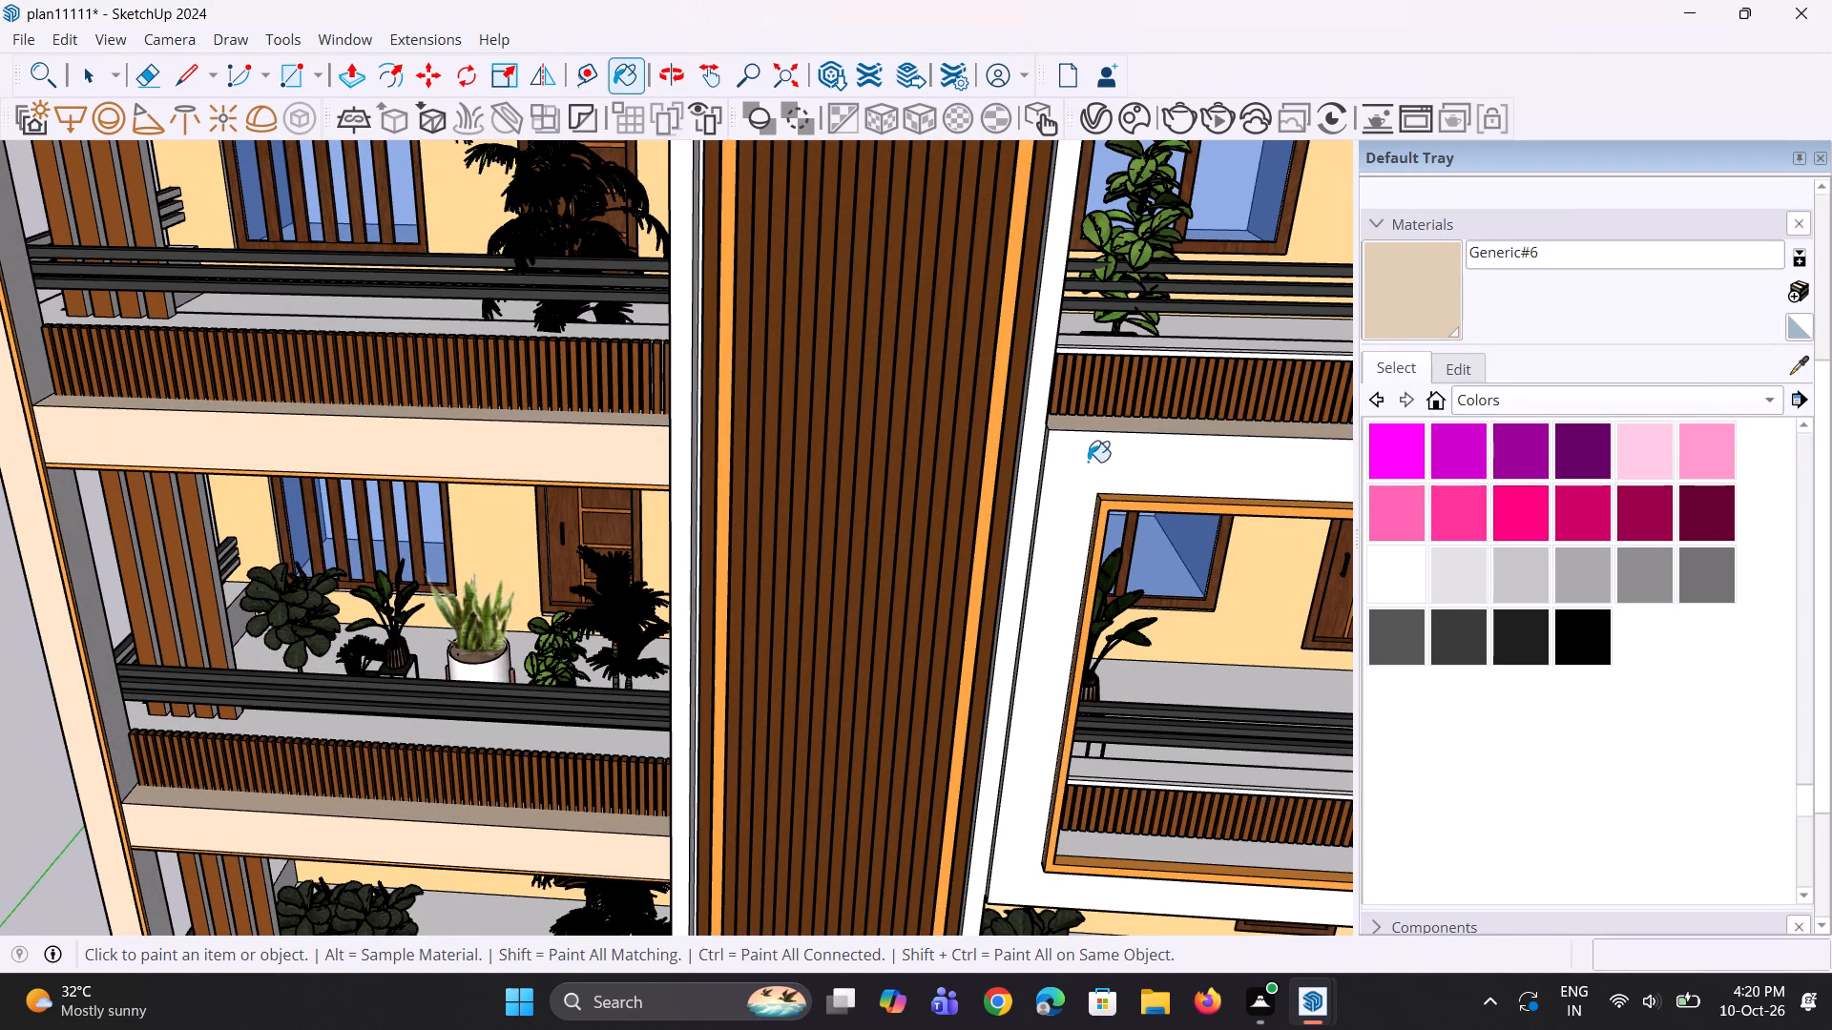
Paint the lowest right-hand balcony's parapet, plus the ledges and post tops of both lowest balconies, with Generic#6.
scroll(933, 451, "down", 4)
scroll(885, 385, "down", 4)
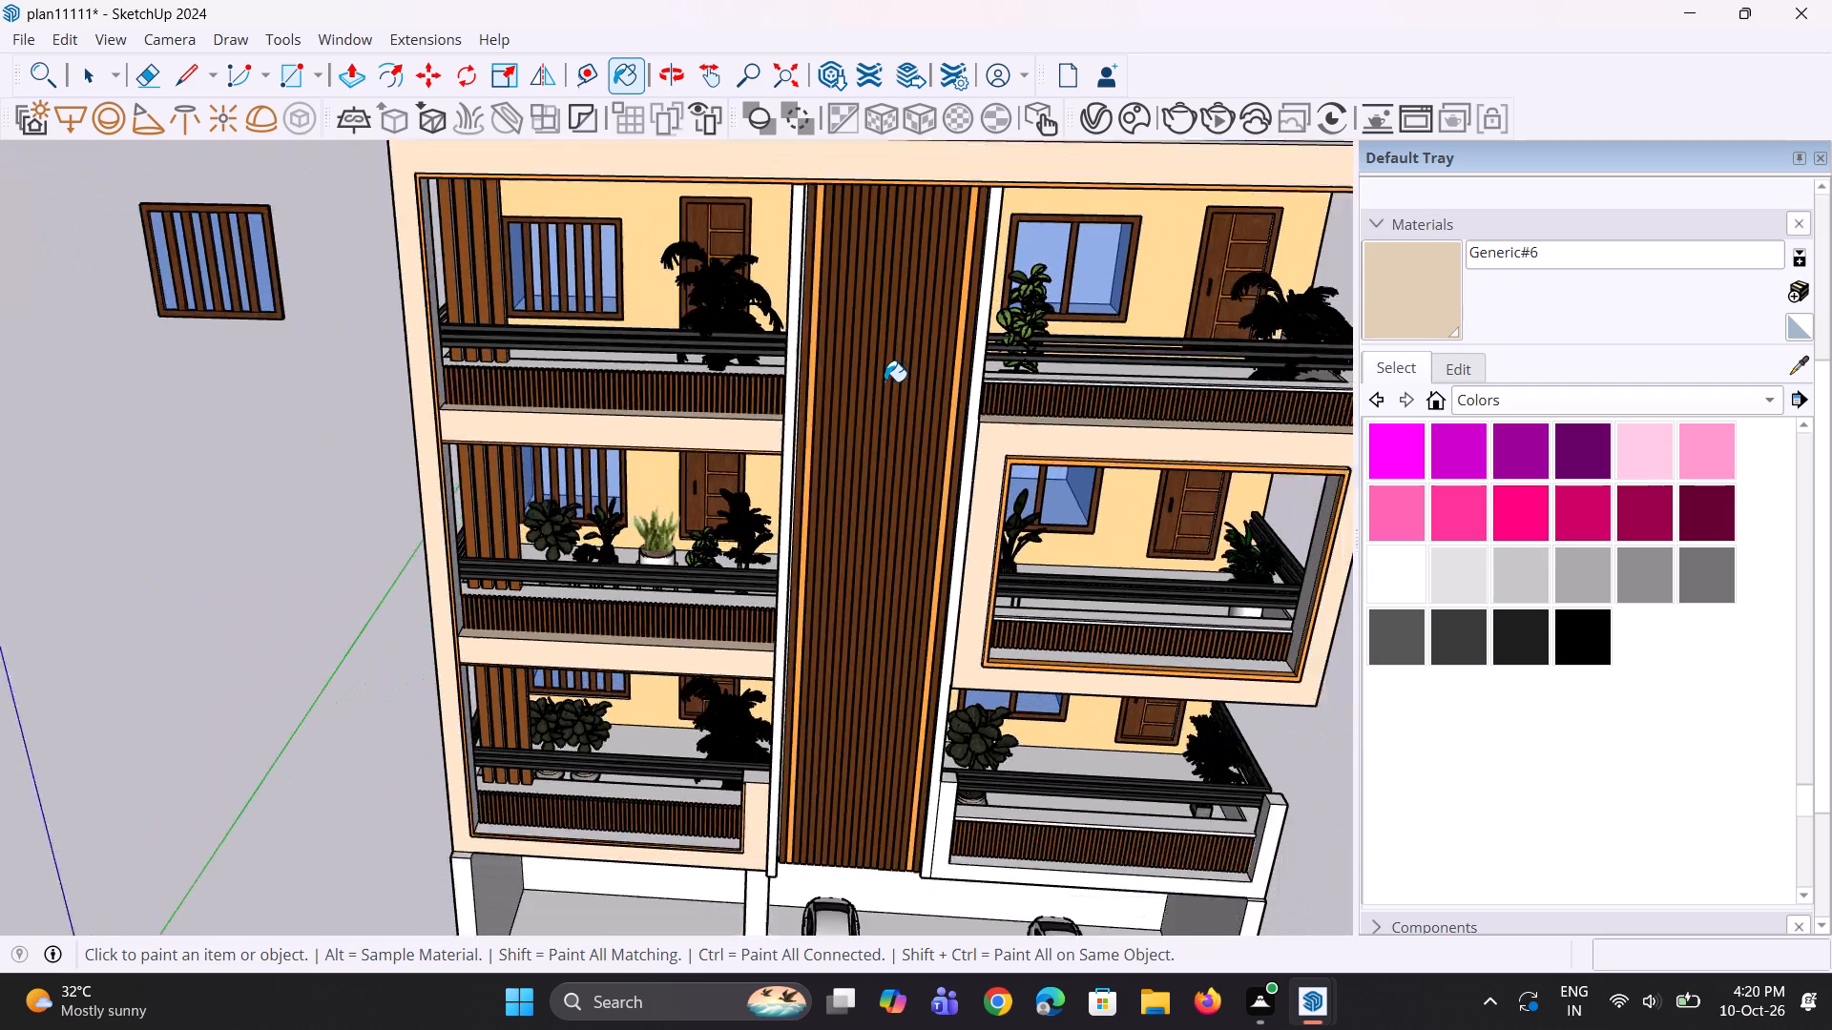
scroll(885, 381, "down", 3)
scroll(969, 649, "up", 12)
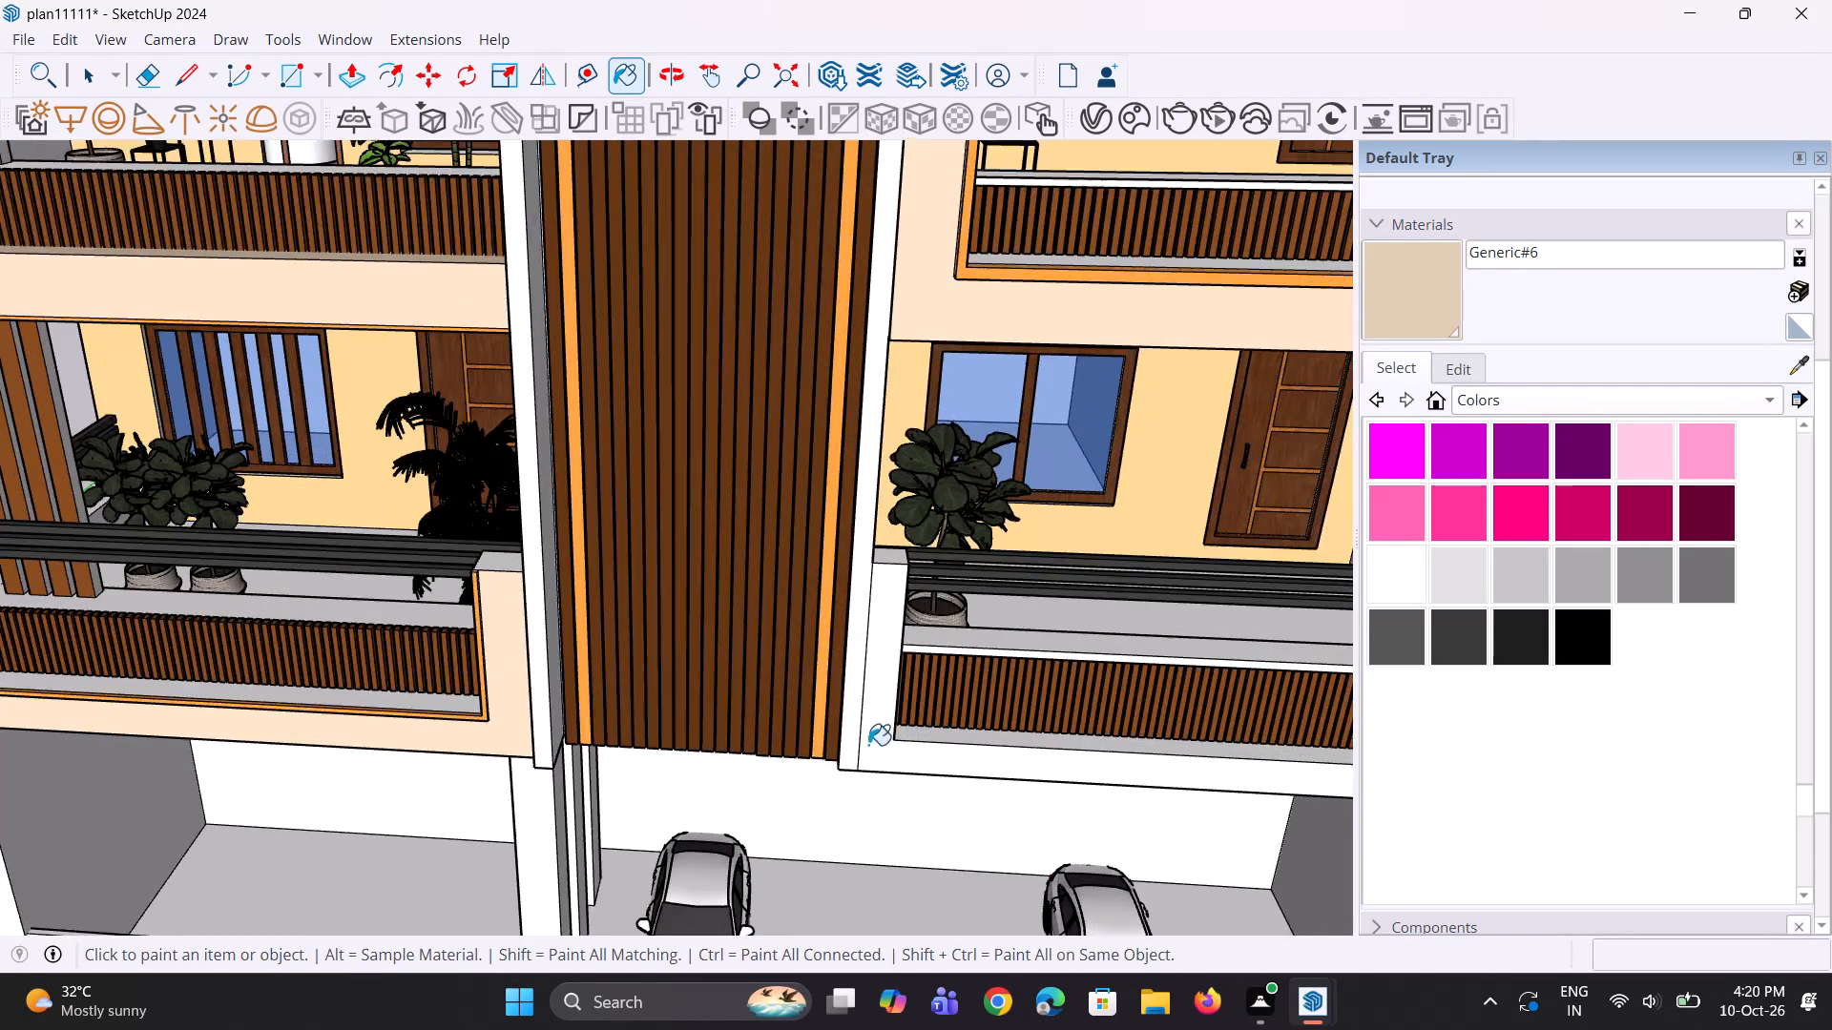
scroll(868, 745, "up", 1)
middle_click_drag(868, 745, 885, 696)
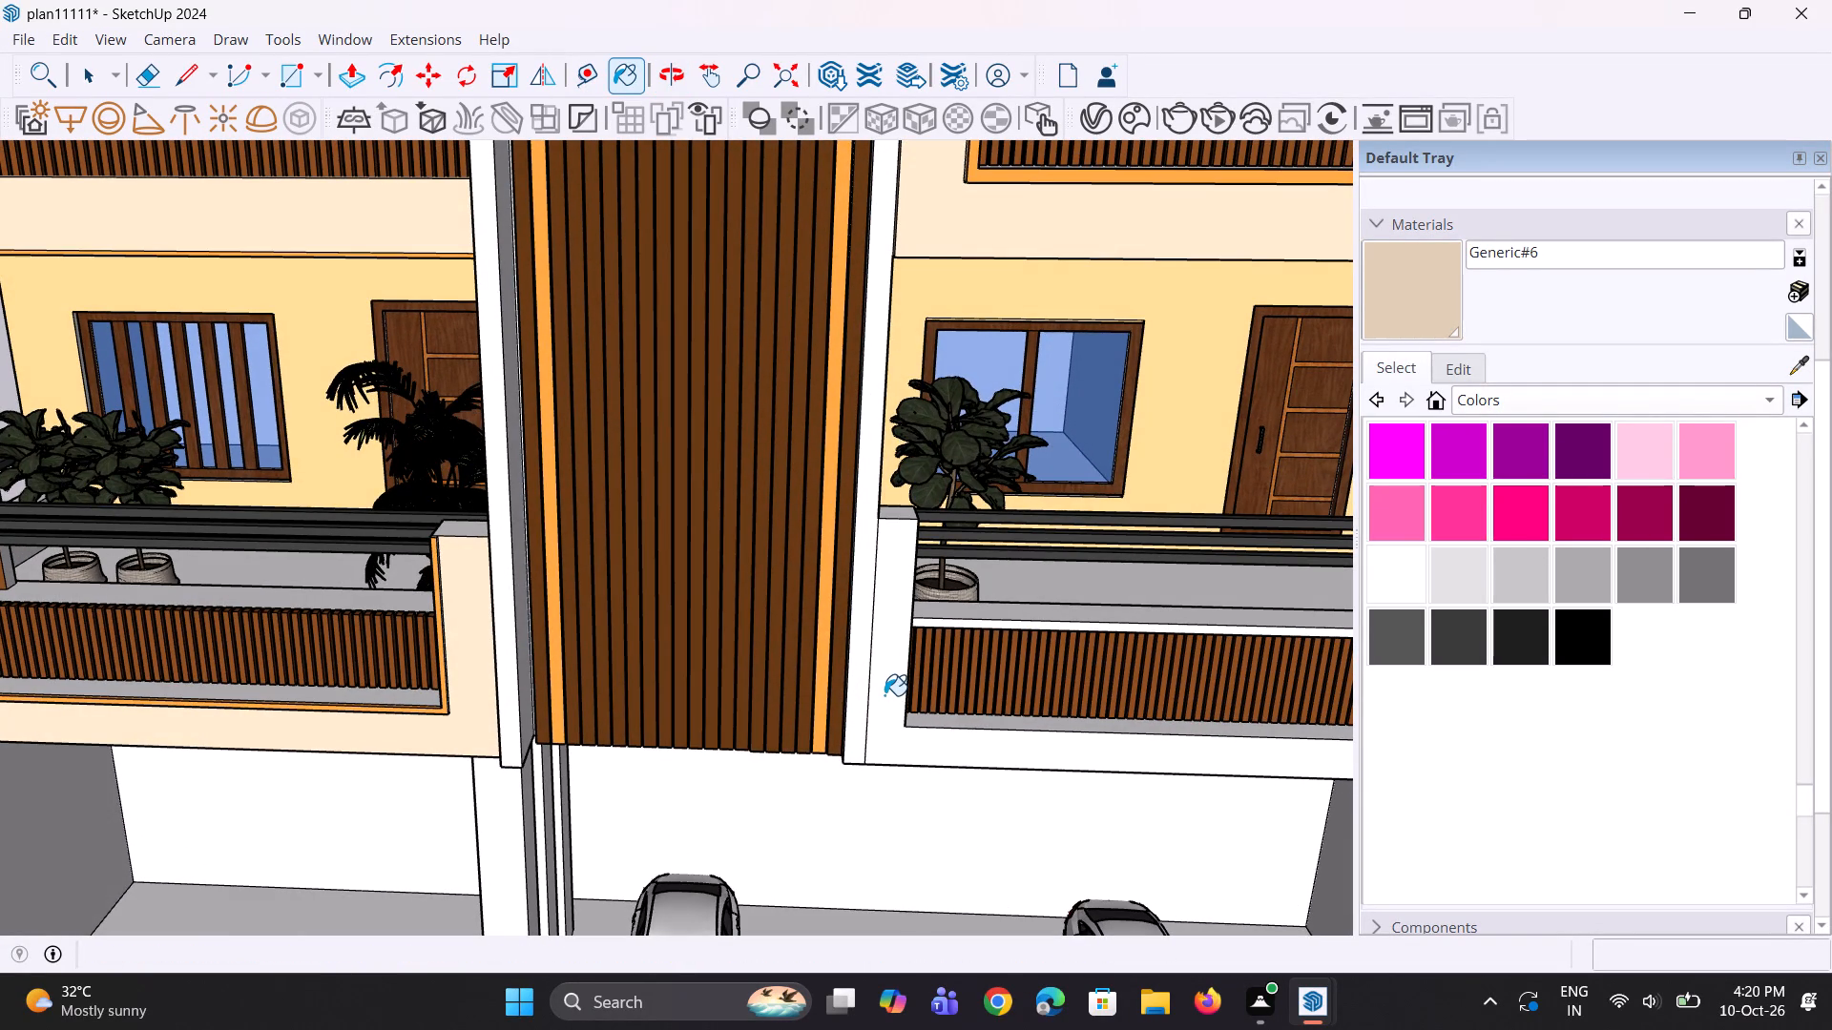
left_click(886, 694)
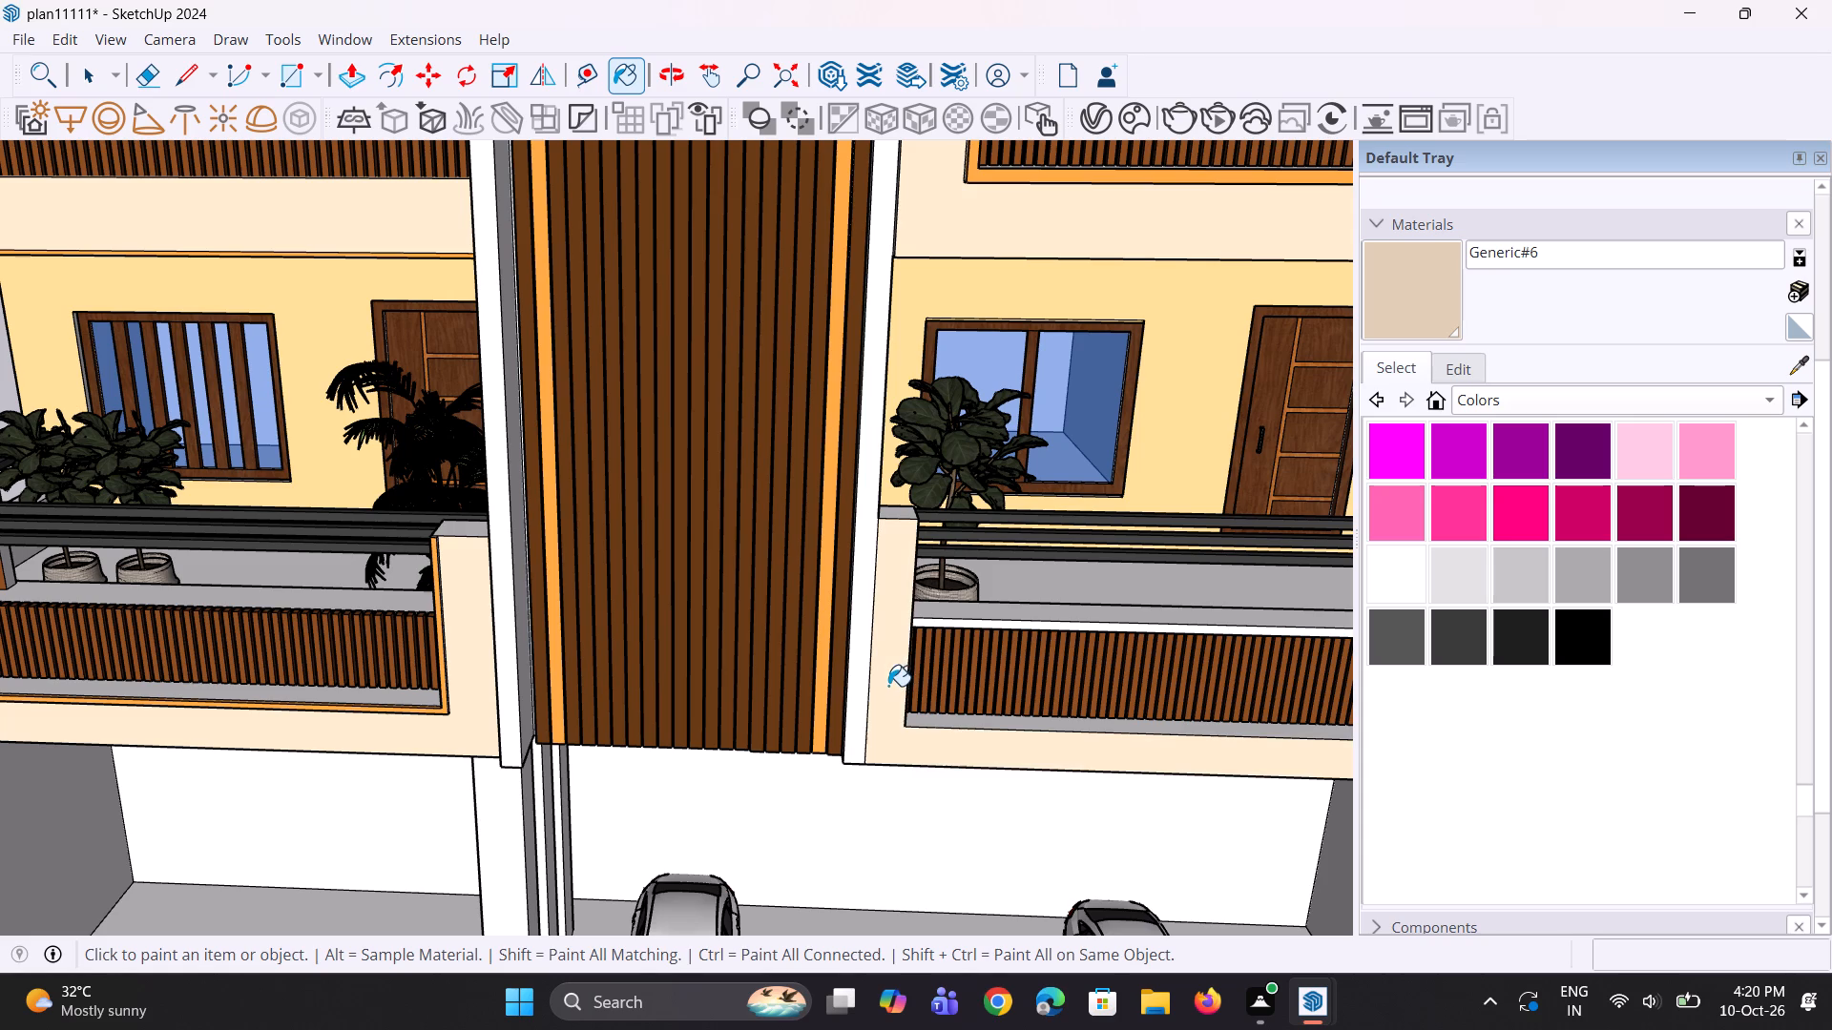
left_click(965, 721)
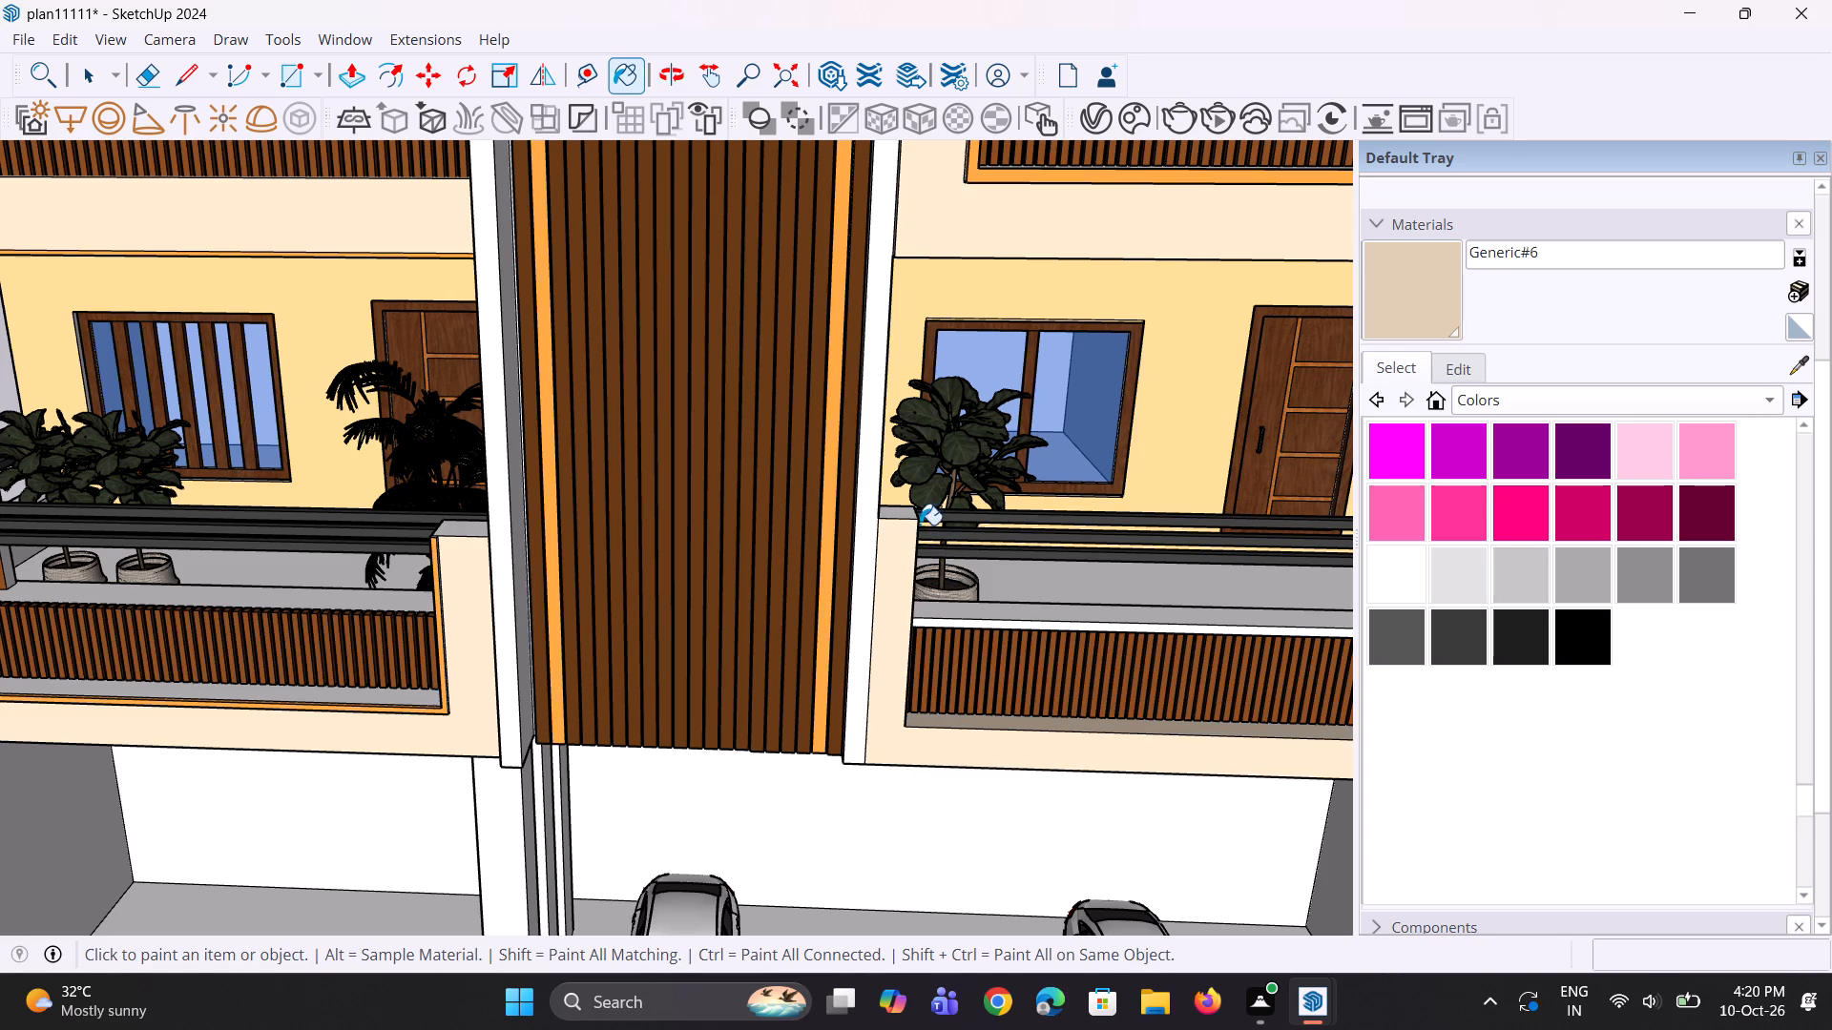
left_click(904, 512)
left_click(468, 527)
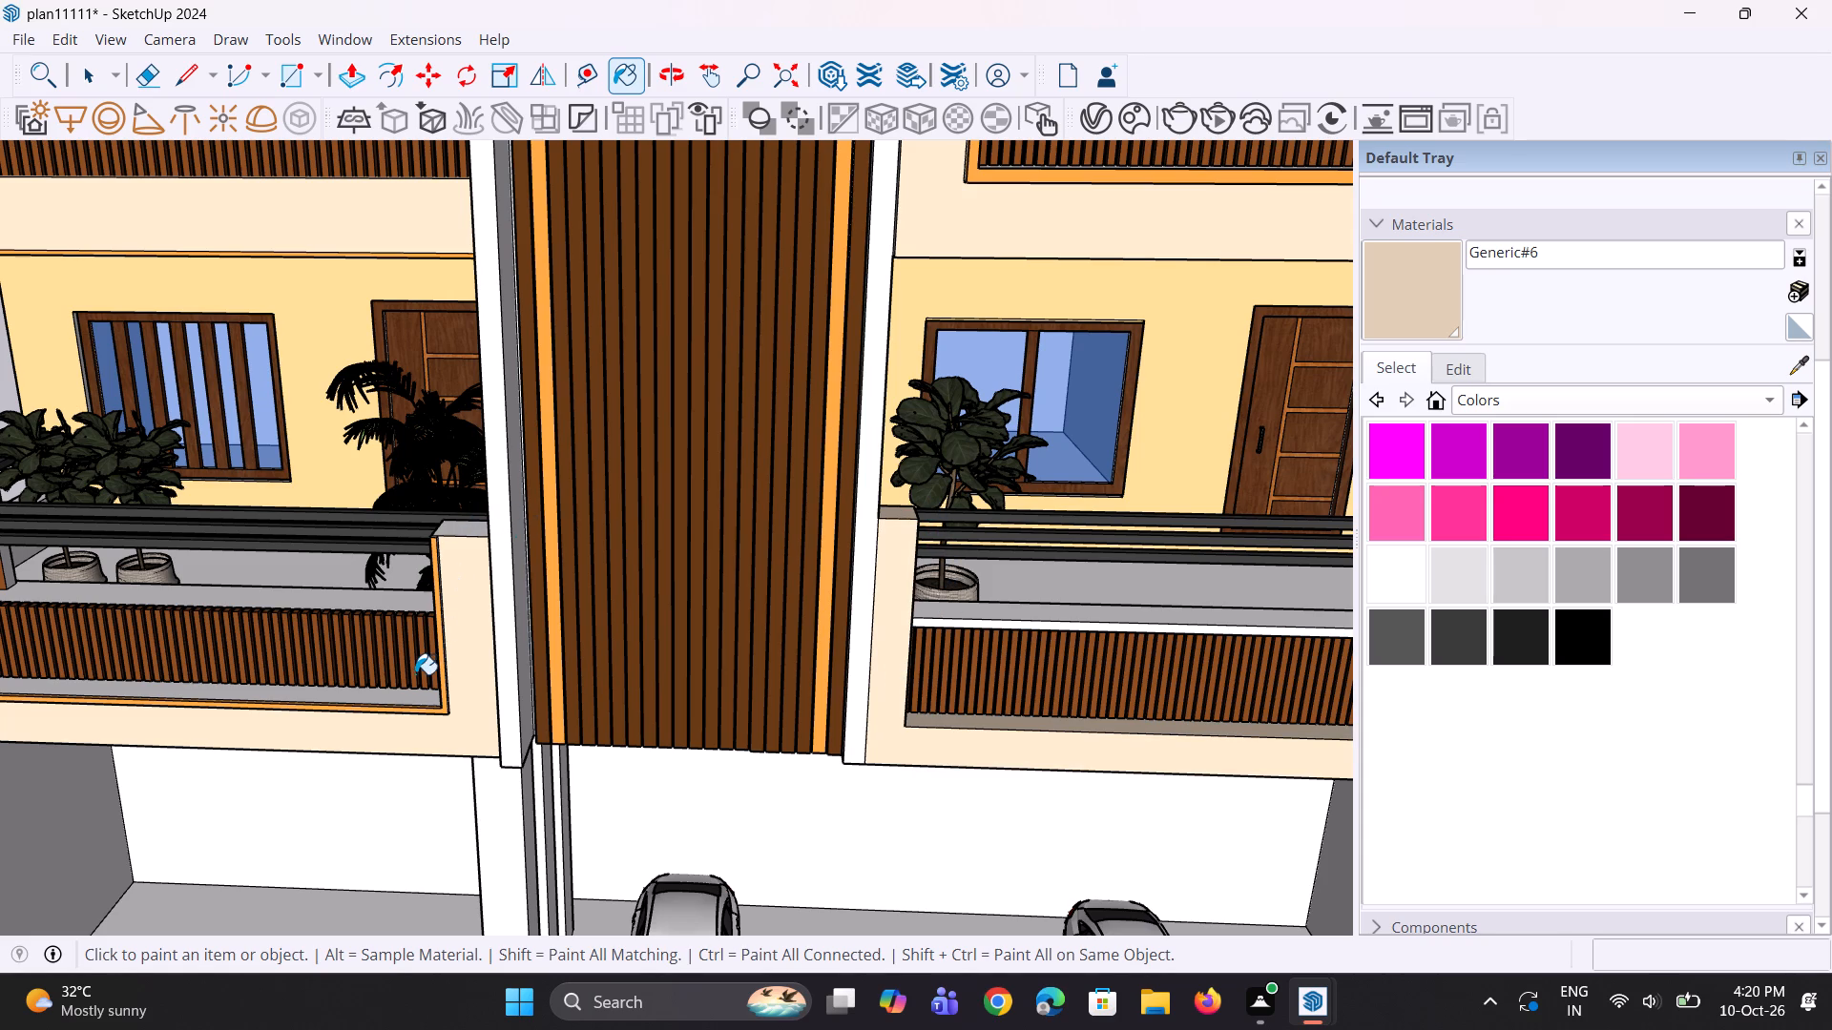
left_click(411, 691)
Sample the orange-beige Generic#5 from the framed balcony's wall and paint the ground-floor parking area's back wall with it.
scroll(652, 715, "down", 4)
scroll(739, 711, "down", 3)
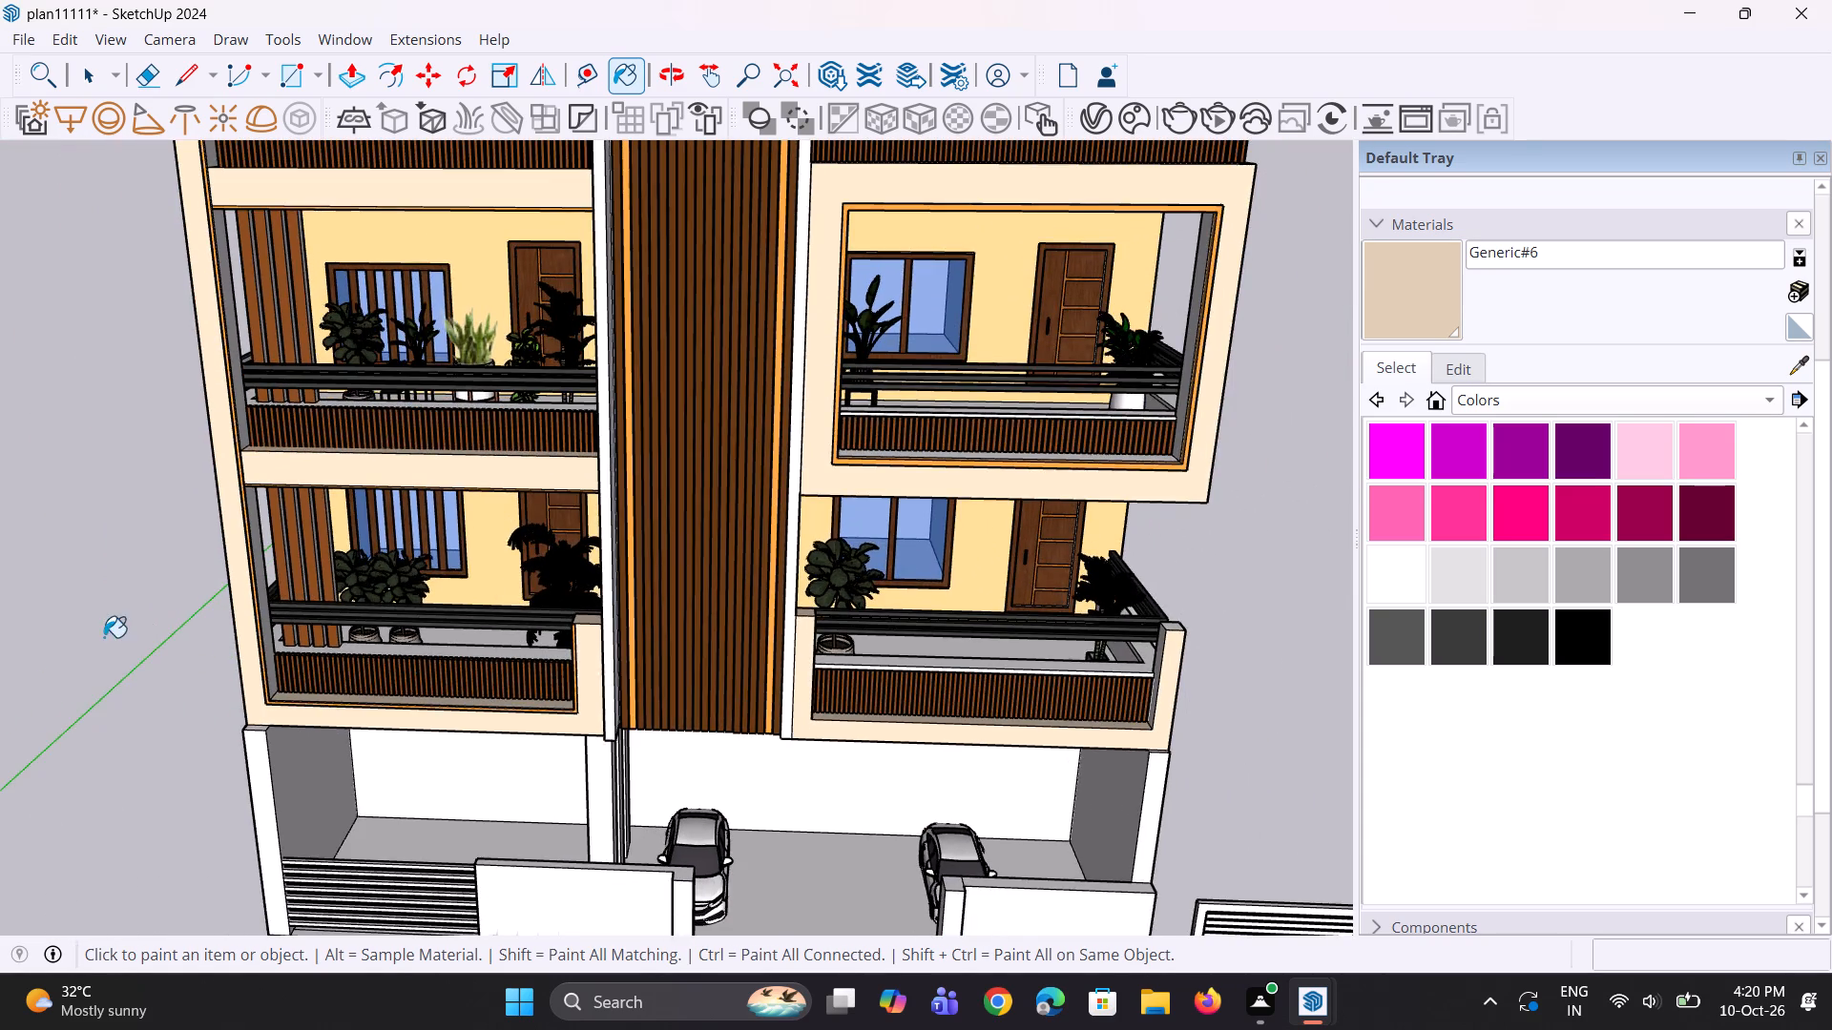
scroll(103, 636, "up", 1)
middle_click_drag(115, 628, 190, 579)
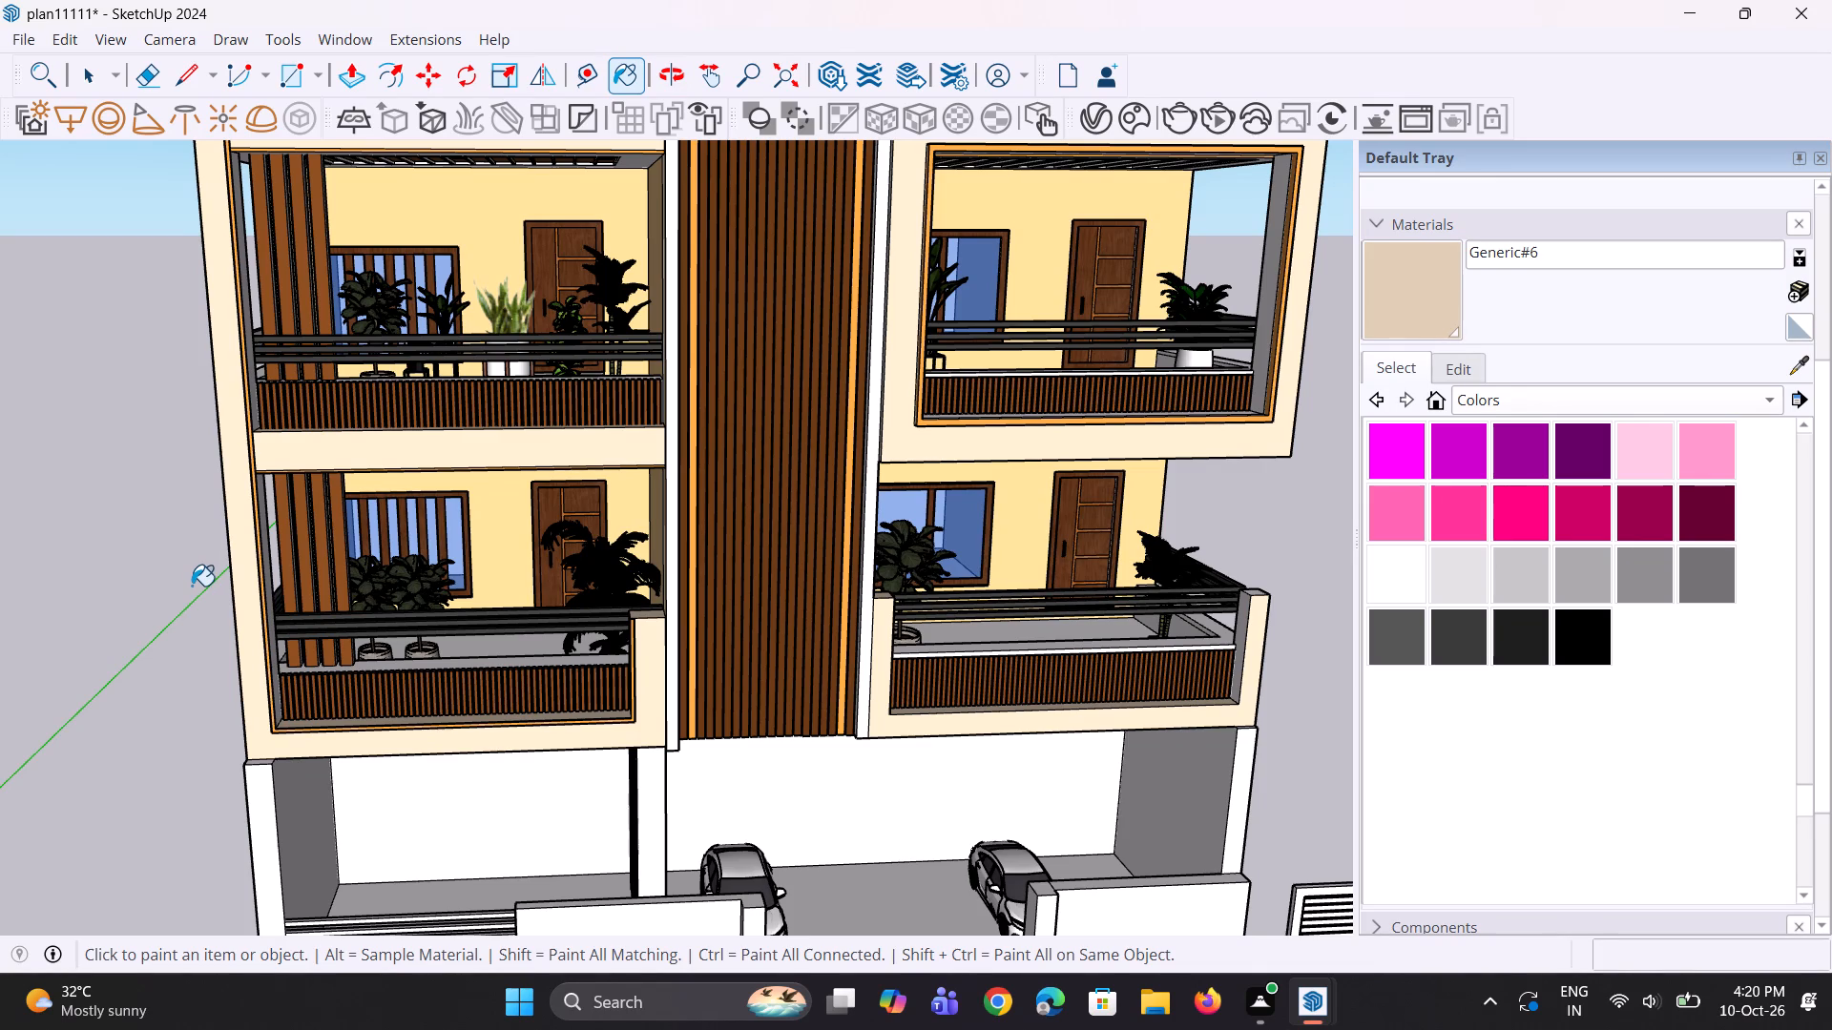
middle_click_drag(385, 671, 518, 690)
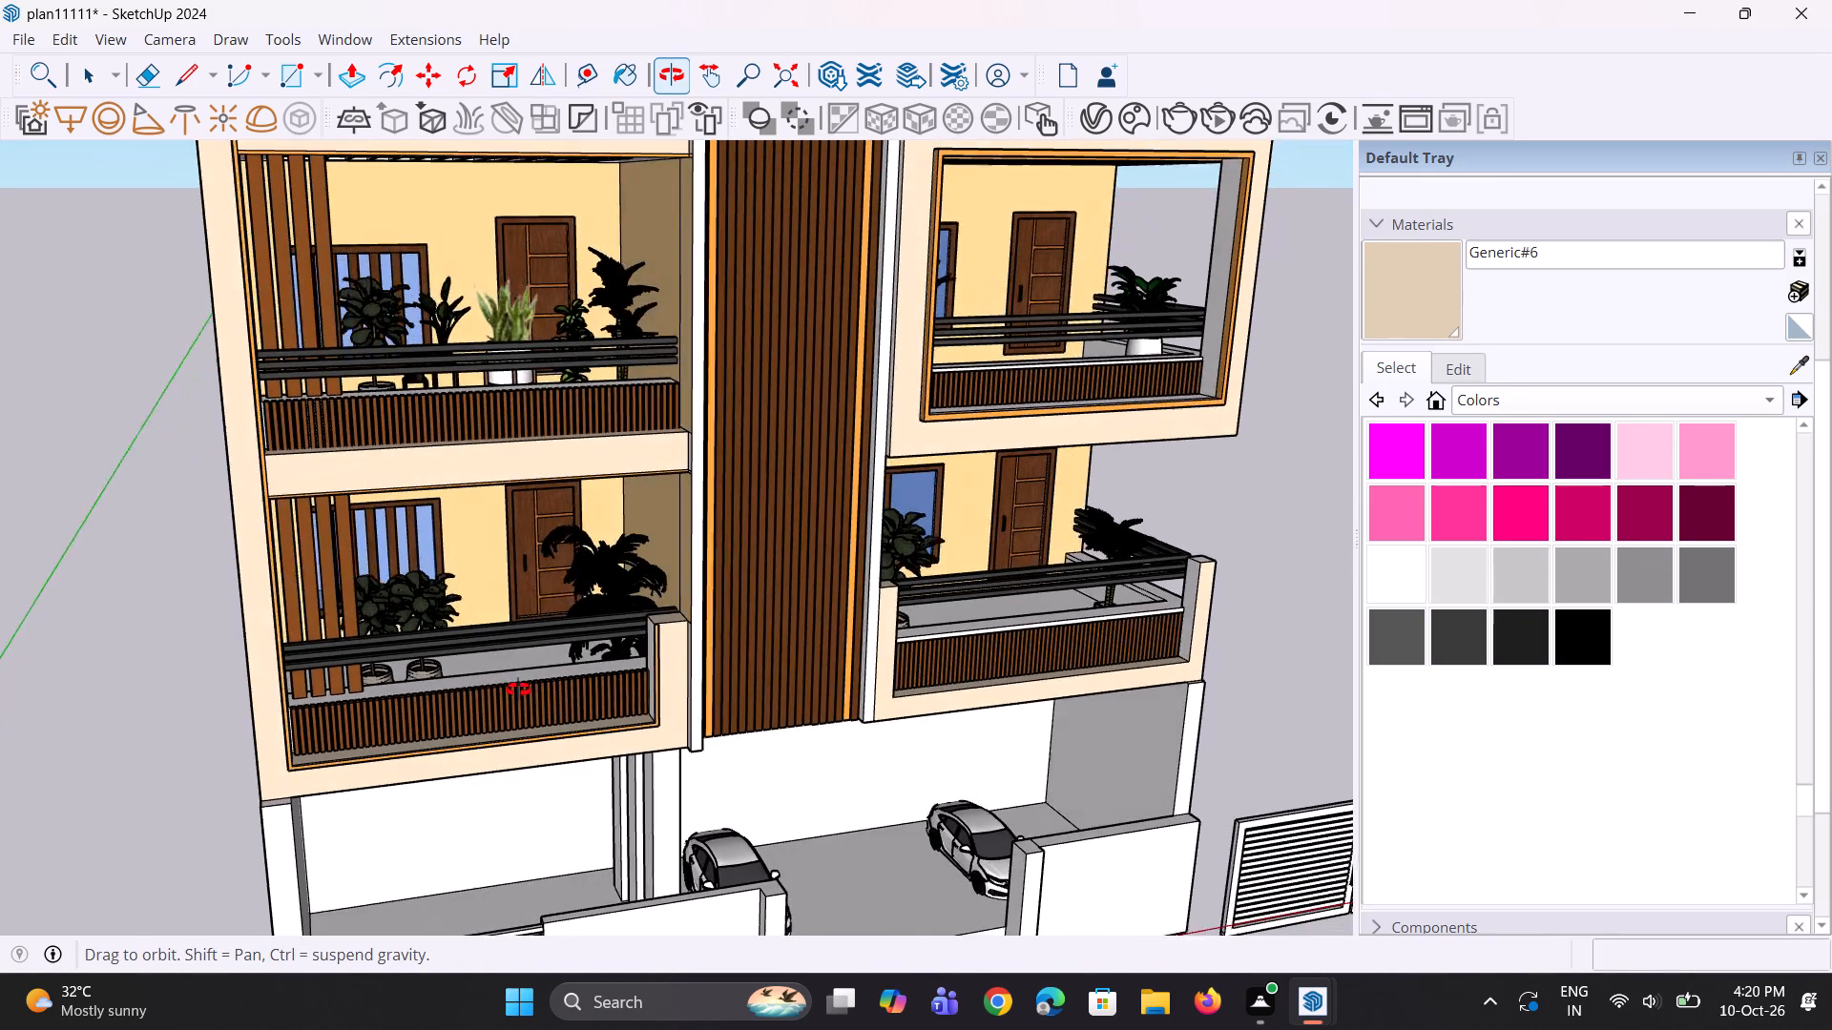
middle_click_drag(518, 690, 419, 679)
scroll(419, 643, "down", 3)
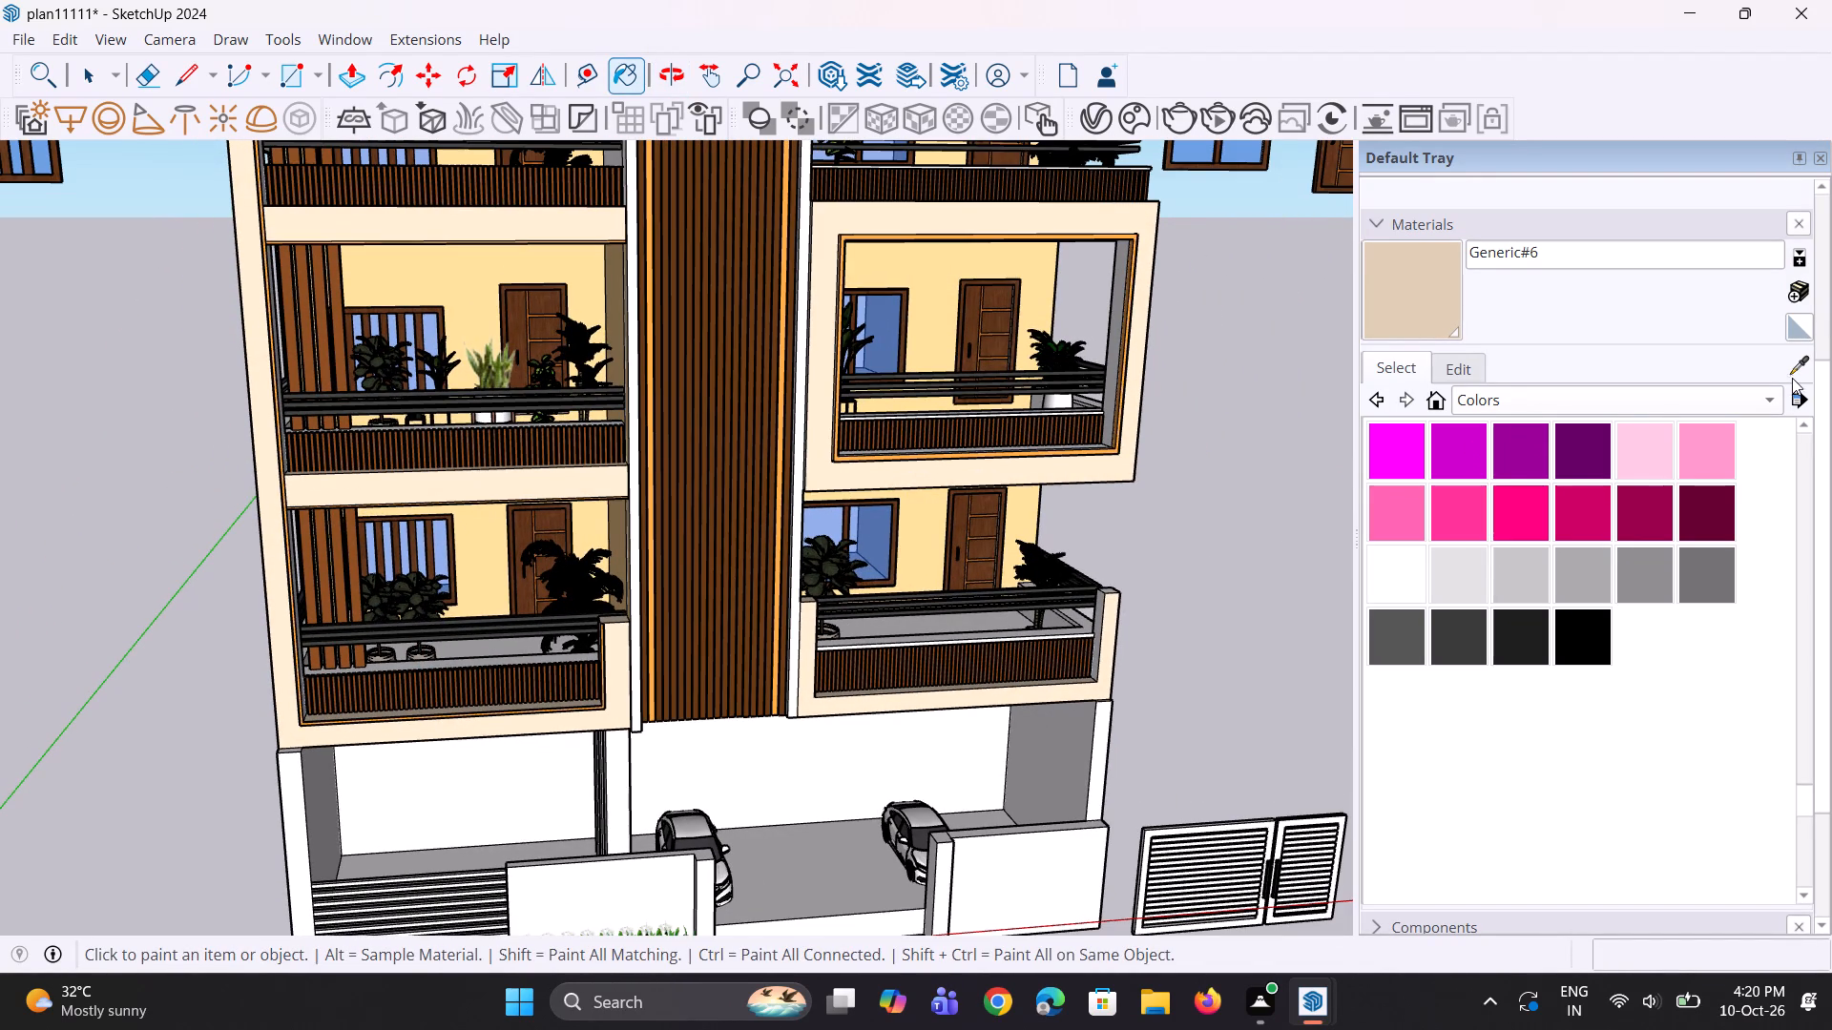
left_click(1793, 378)
left_click(1045, 280)
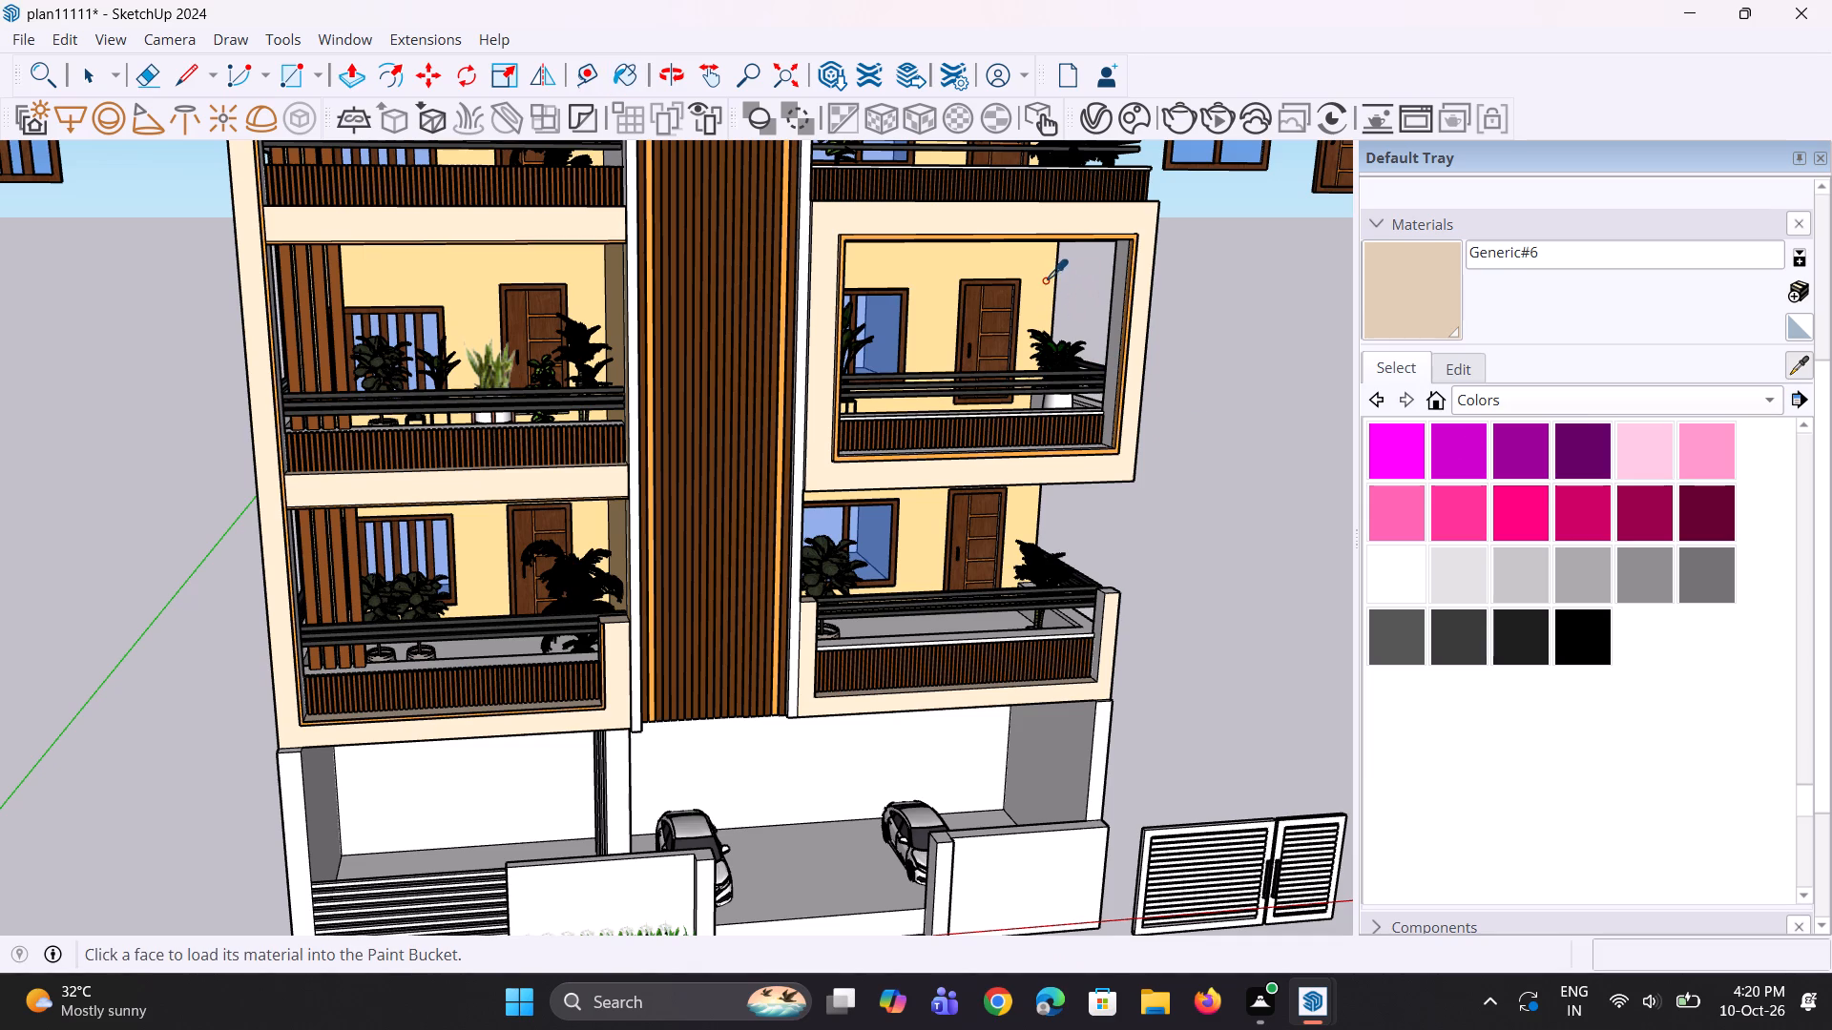
middle_click_drag(846, 823, 843, 737)
left_click(820, 784)
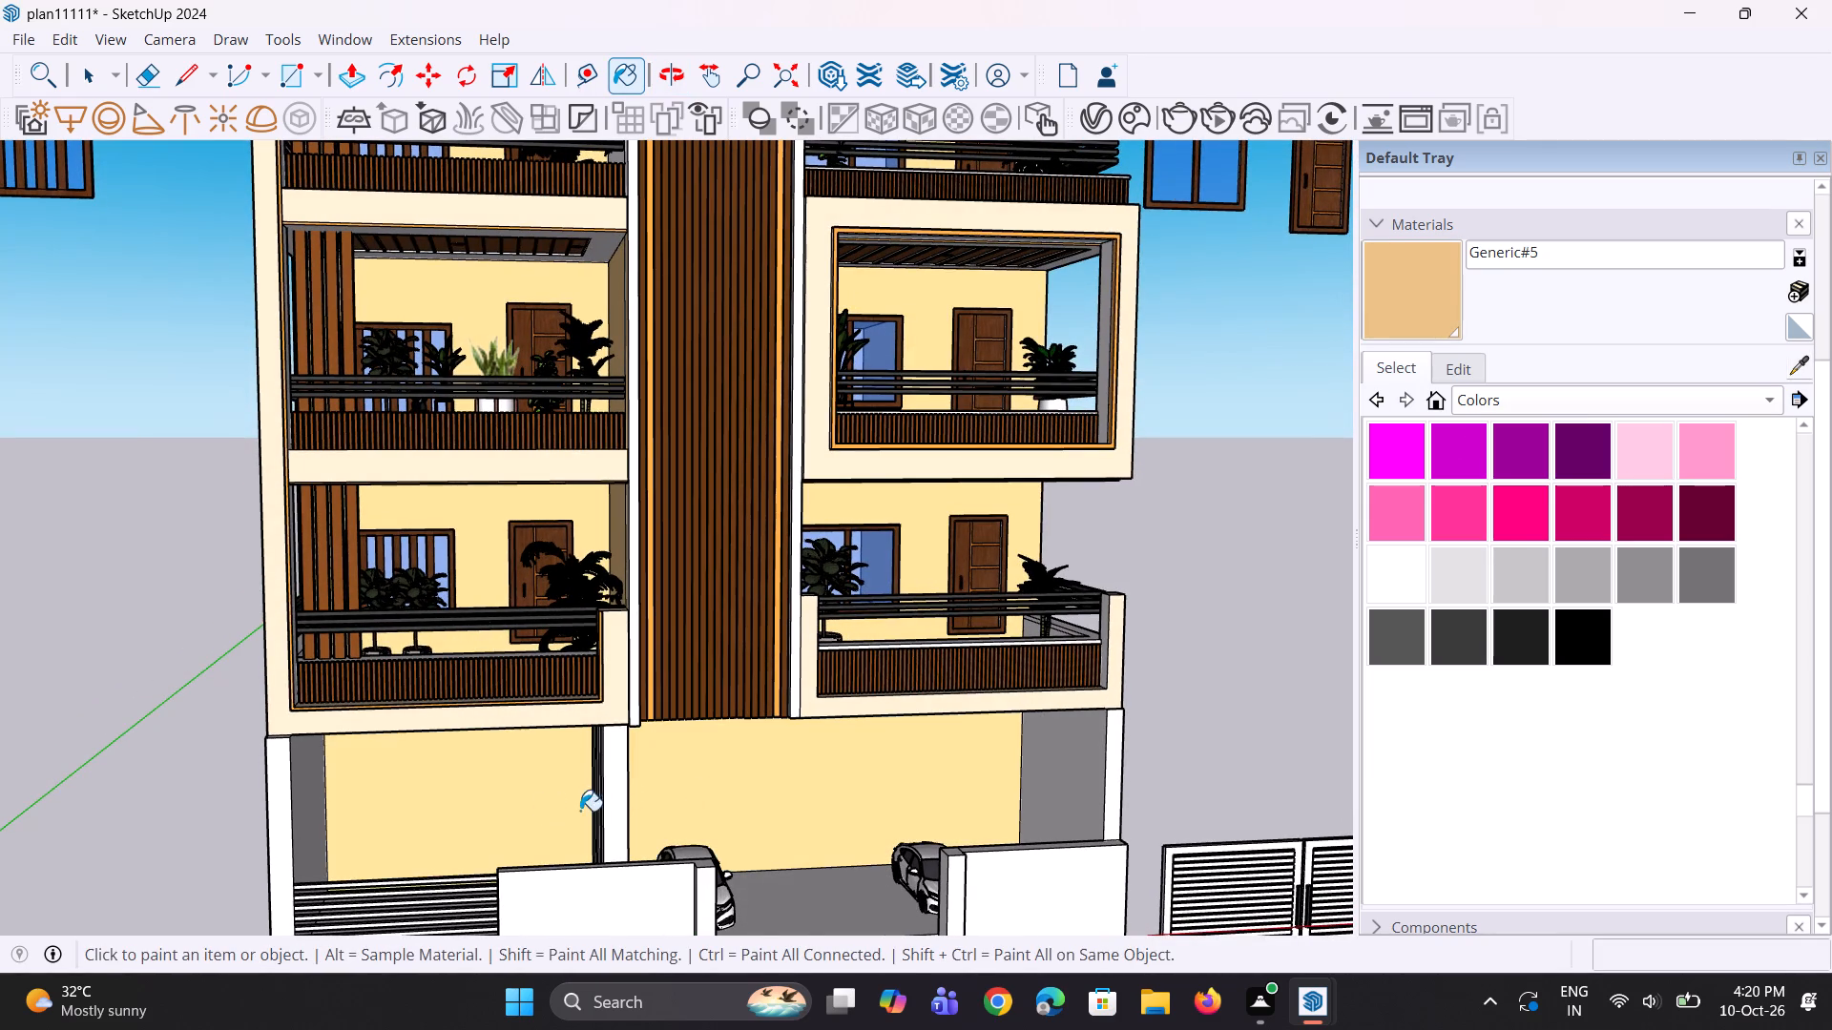
Paint both side walls of the ground-floor parking area with Generic#5.
middle_click_drag(501, 818, 321, 818)
left_click(322, 793)
scroll(532, 837, "up", 1)
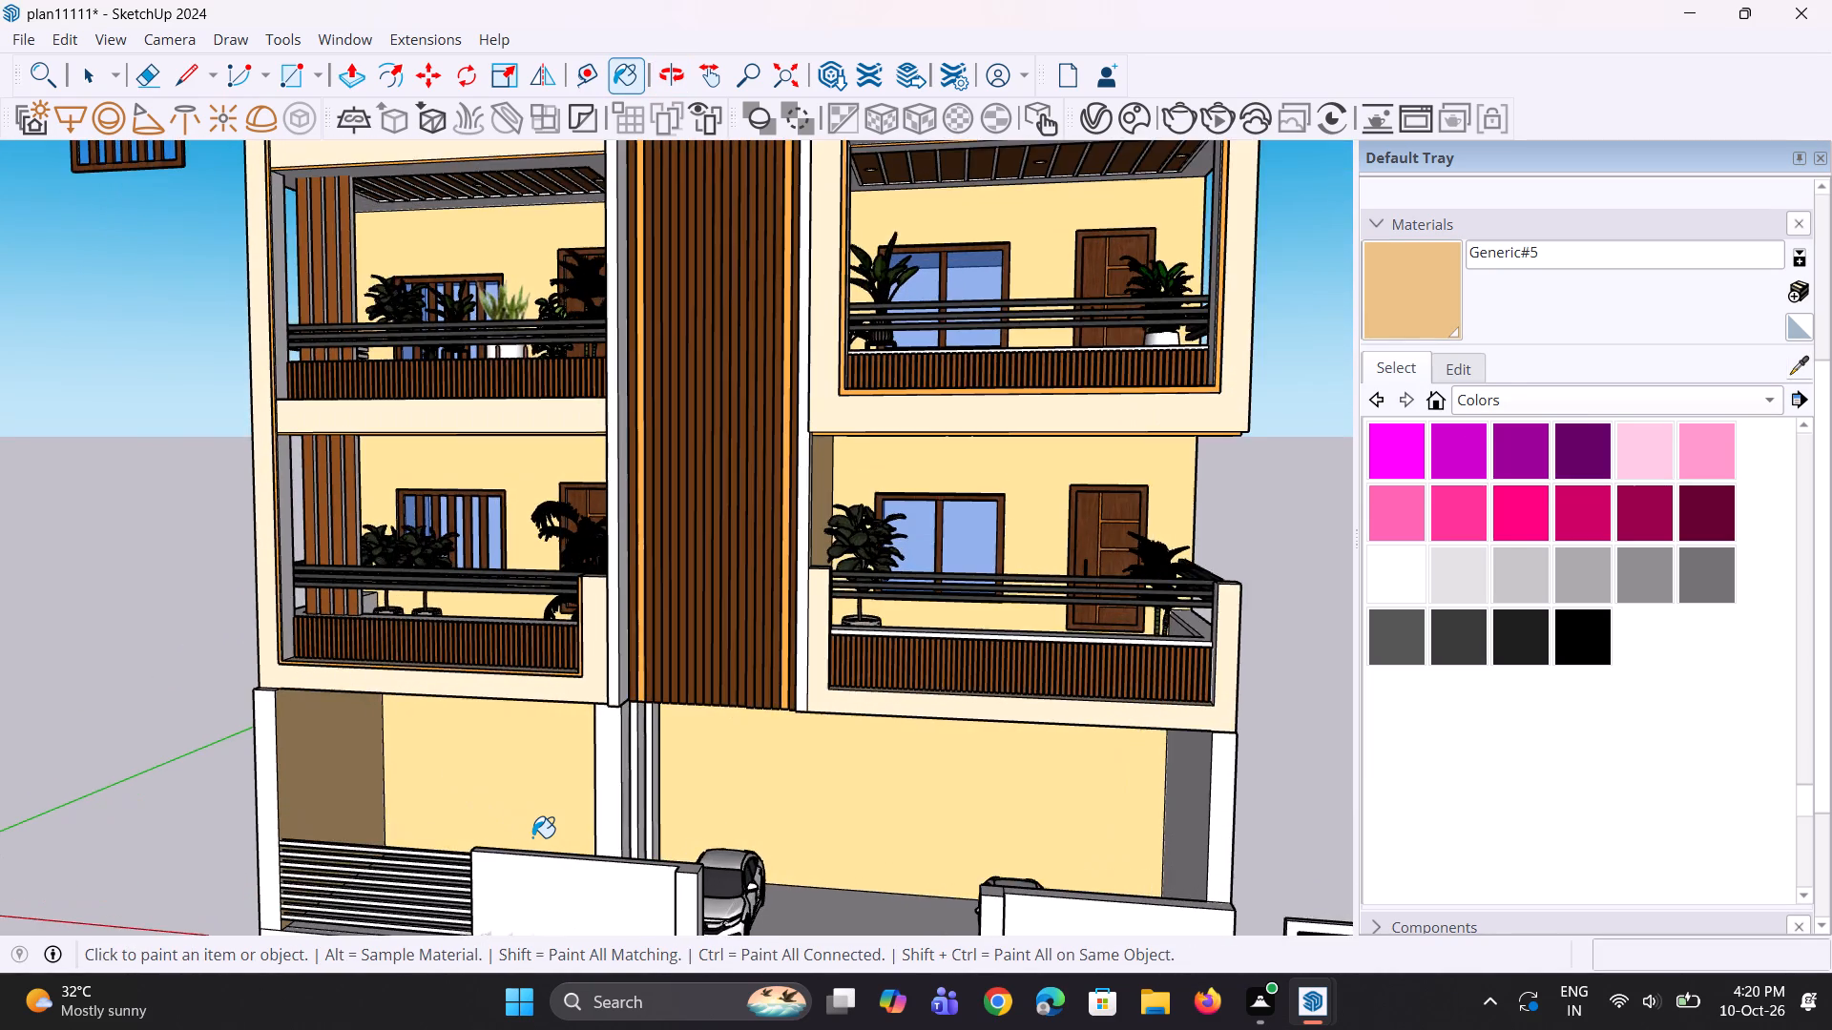
scroll(533, 837, "down", 4)
middle_click_drag(730, 958, 1087, 959)
middle_click_drag(713, 819, 849, 815)
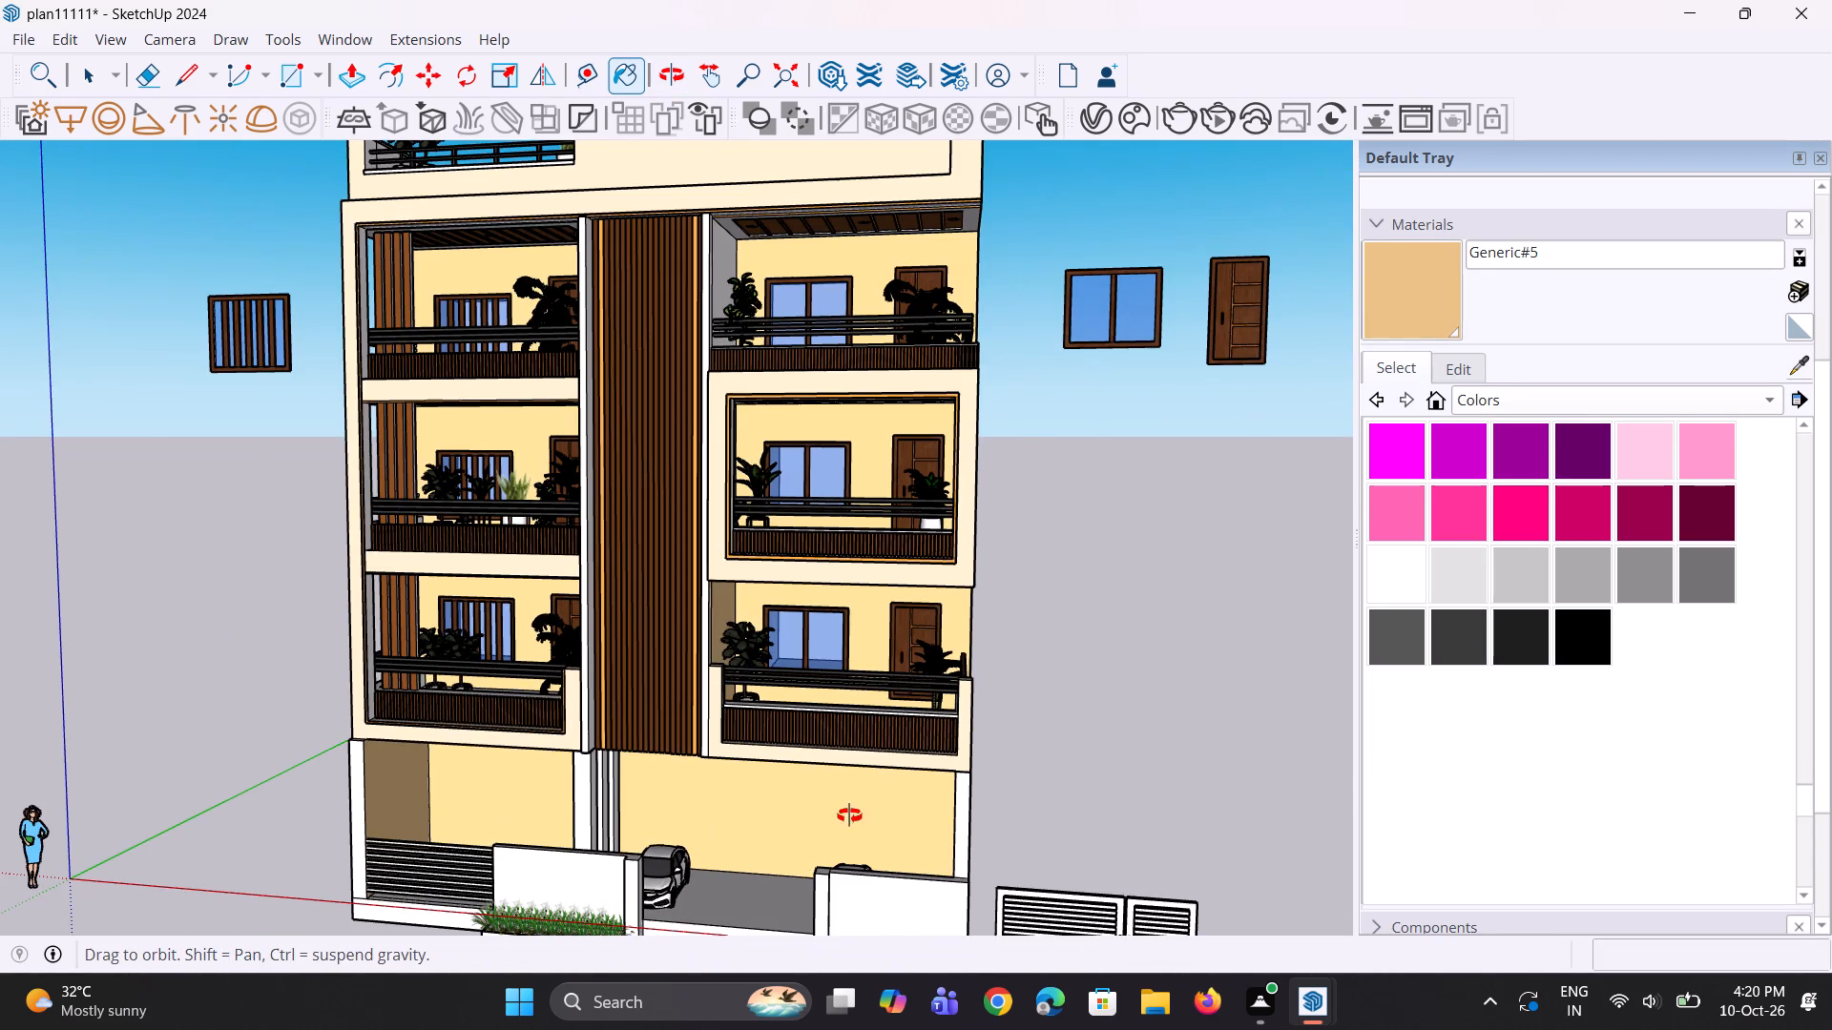
middle_click_drag(849, 815, 1031, 815)
left_click(912, 798)
middle_click_drag(935, 794, 885, 752)
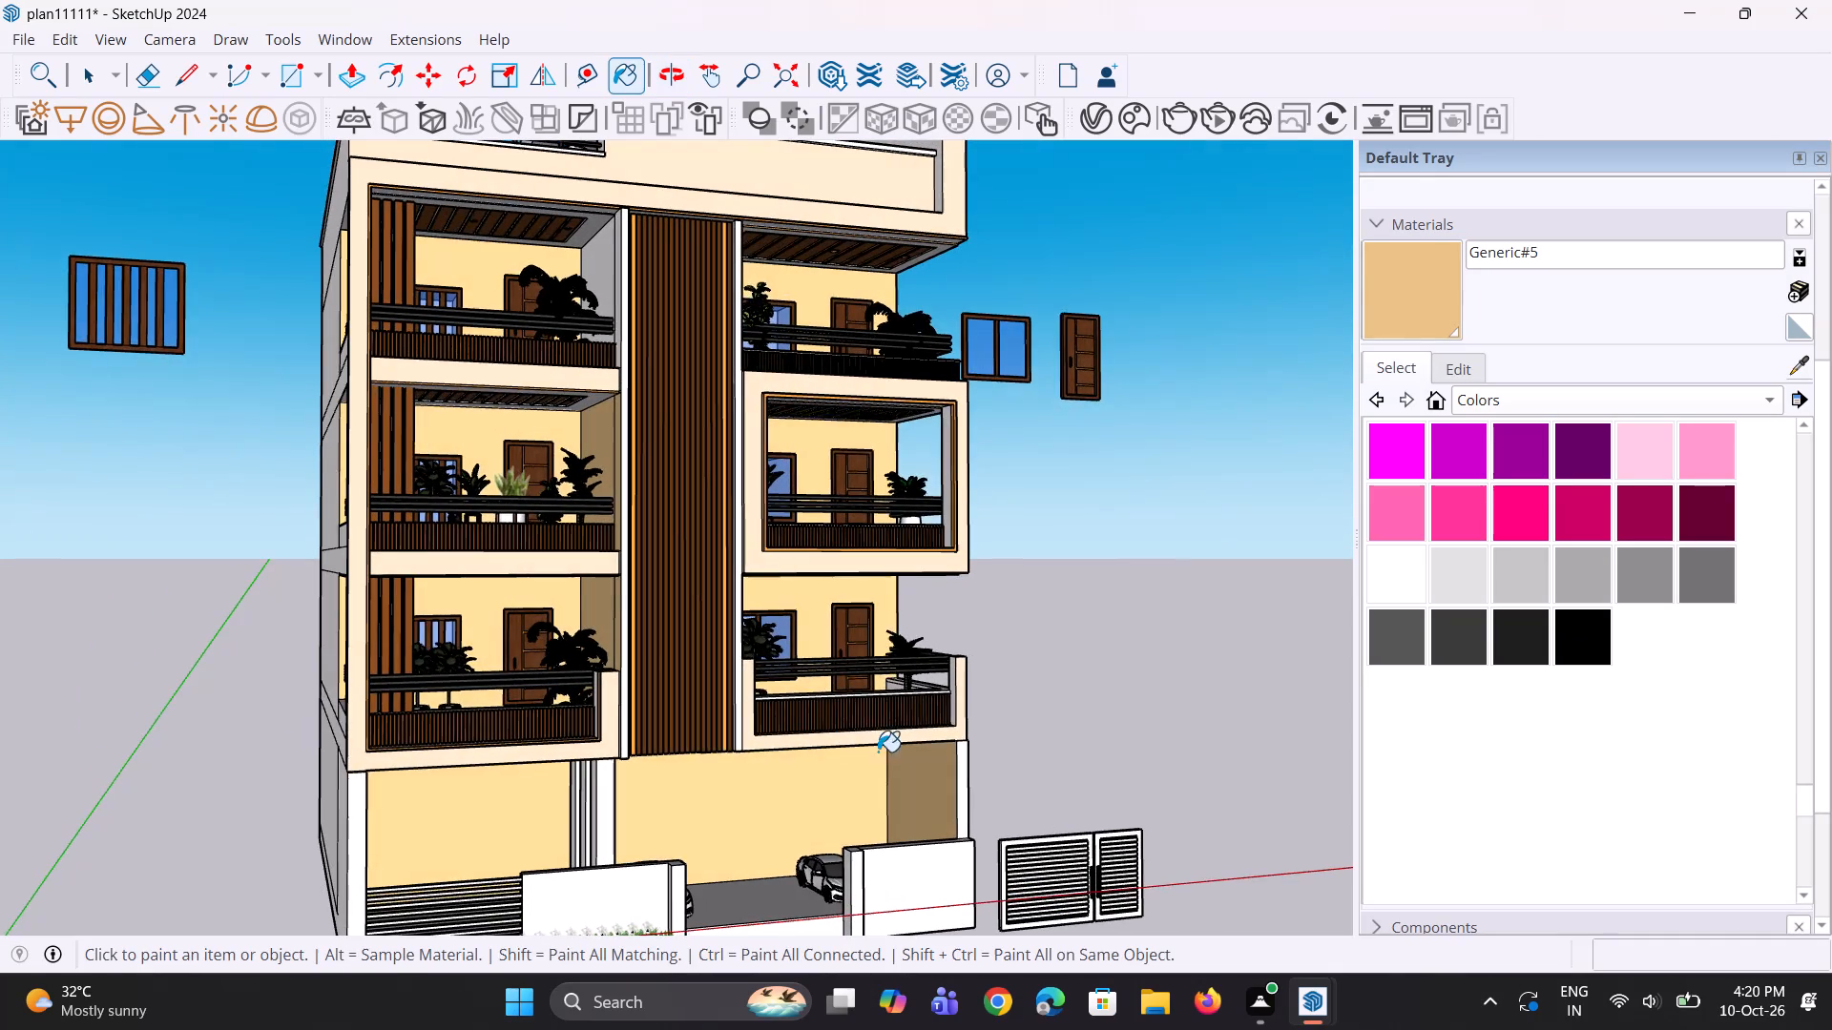
Examine the whole painted front facade from a distance and the roof terrace canopy close up.
scroll(787, 725, "down", 8)
middle_click_drag(616, 757, 512, 713)
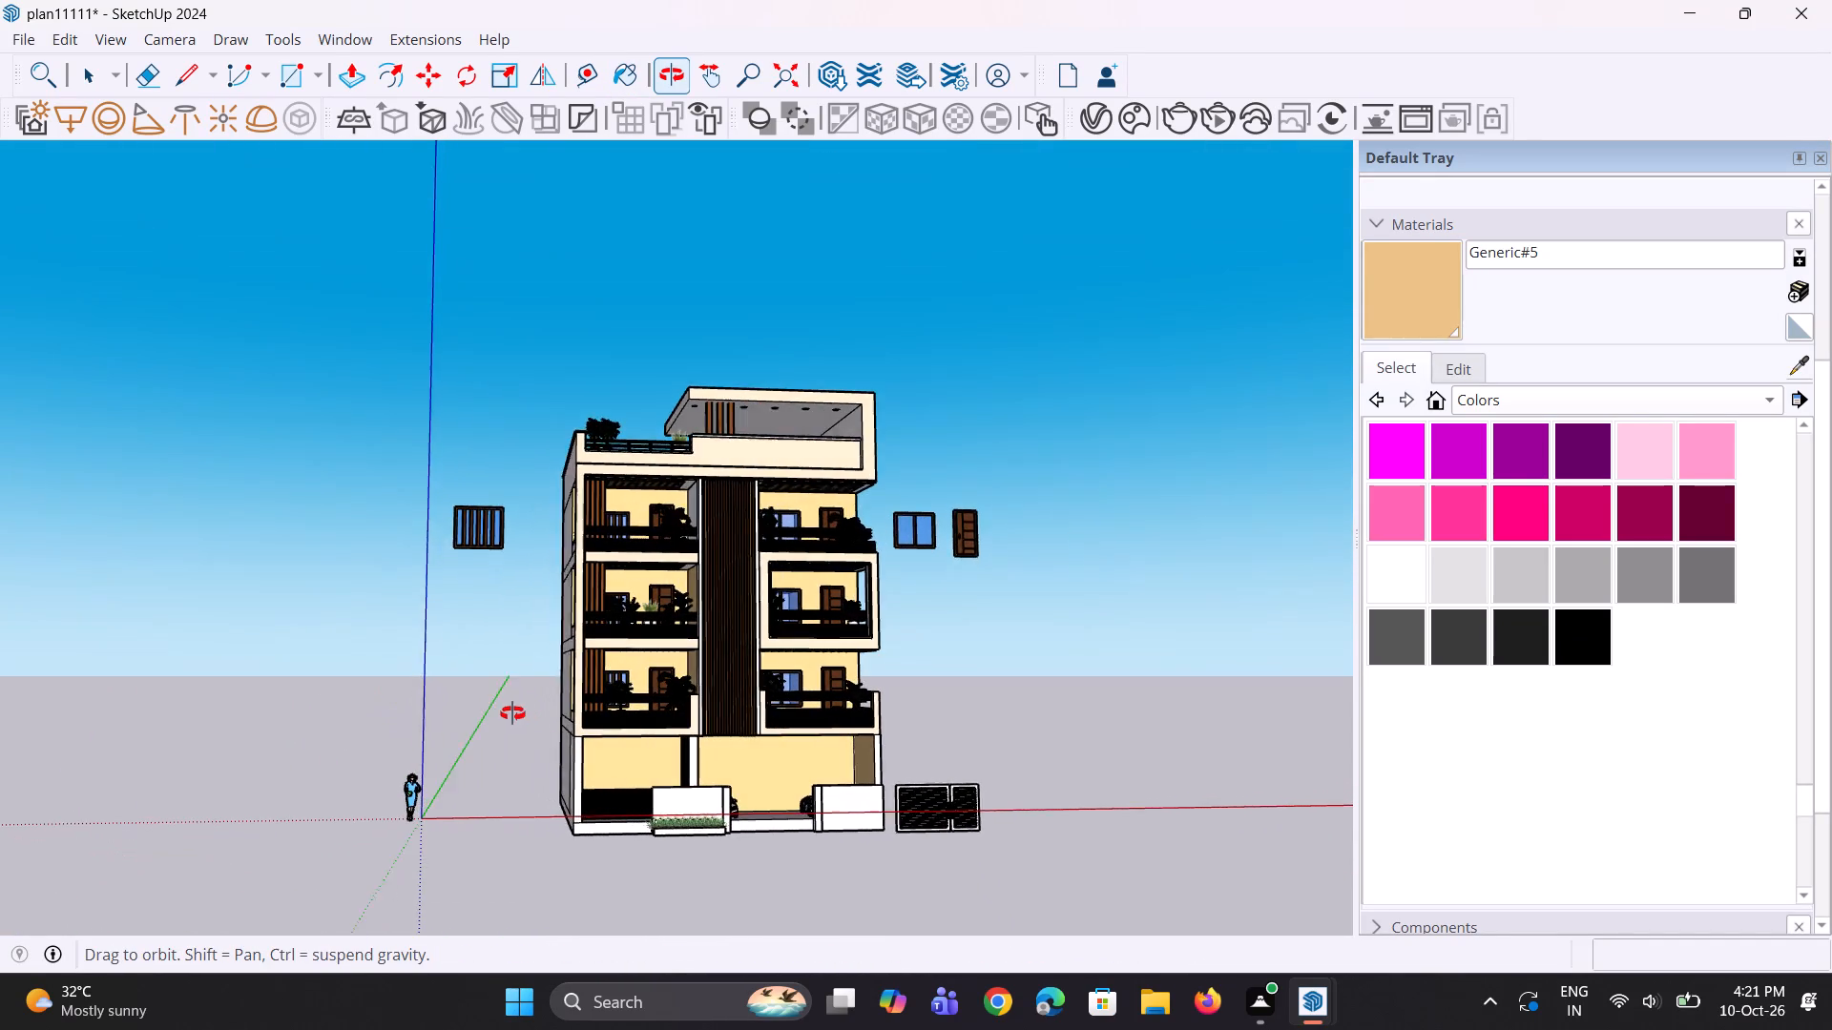
middle_click_drag(512, 713, 505, 720)
scroll(639, 630, "down", 7)
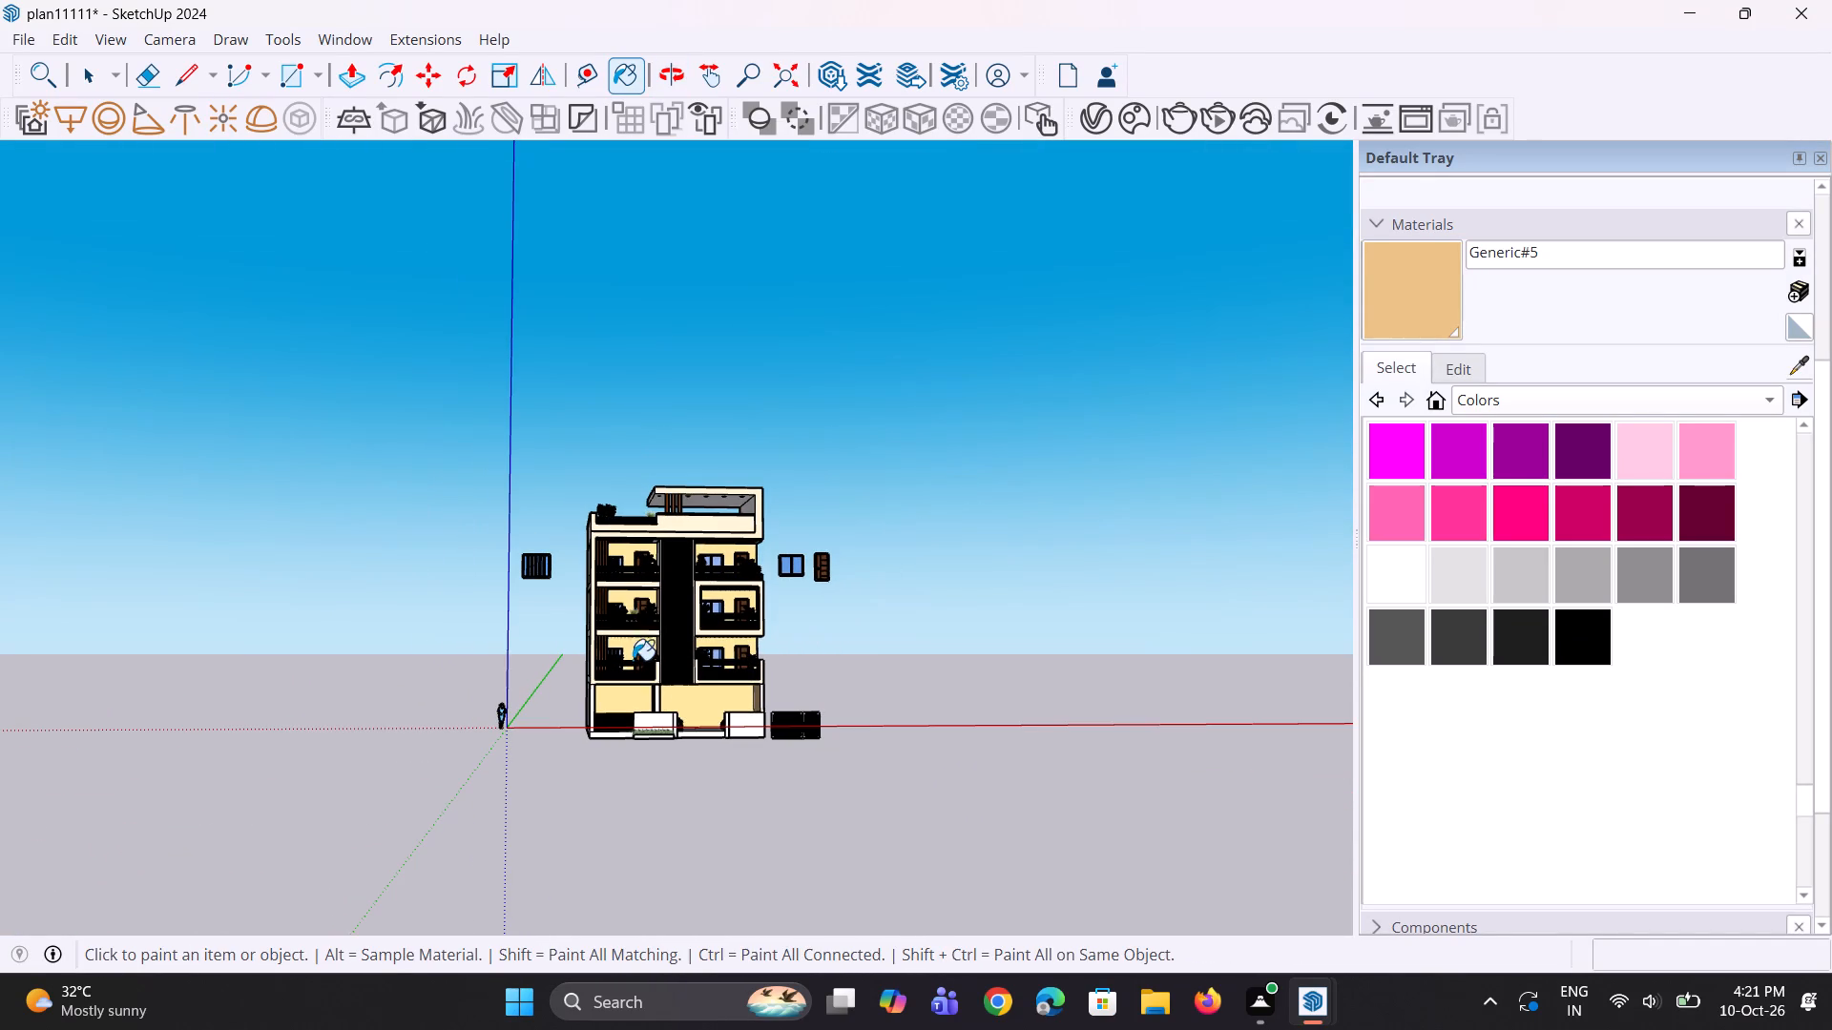
middle_click_drag(633, 661, 638, 733)
scroll(686, 571, "up", 9)
scroll(698, 448, "up", 6)
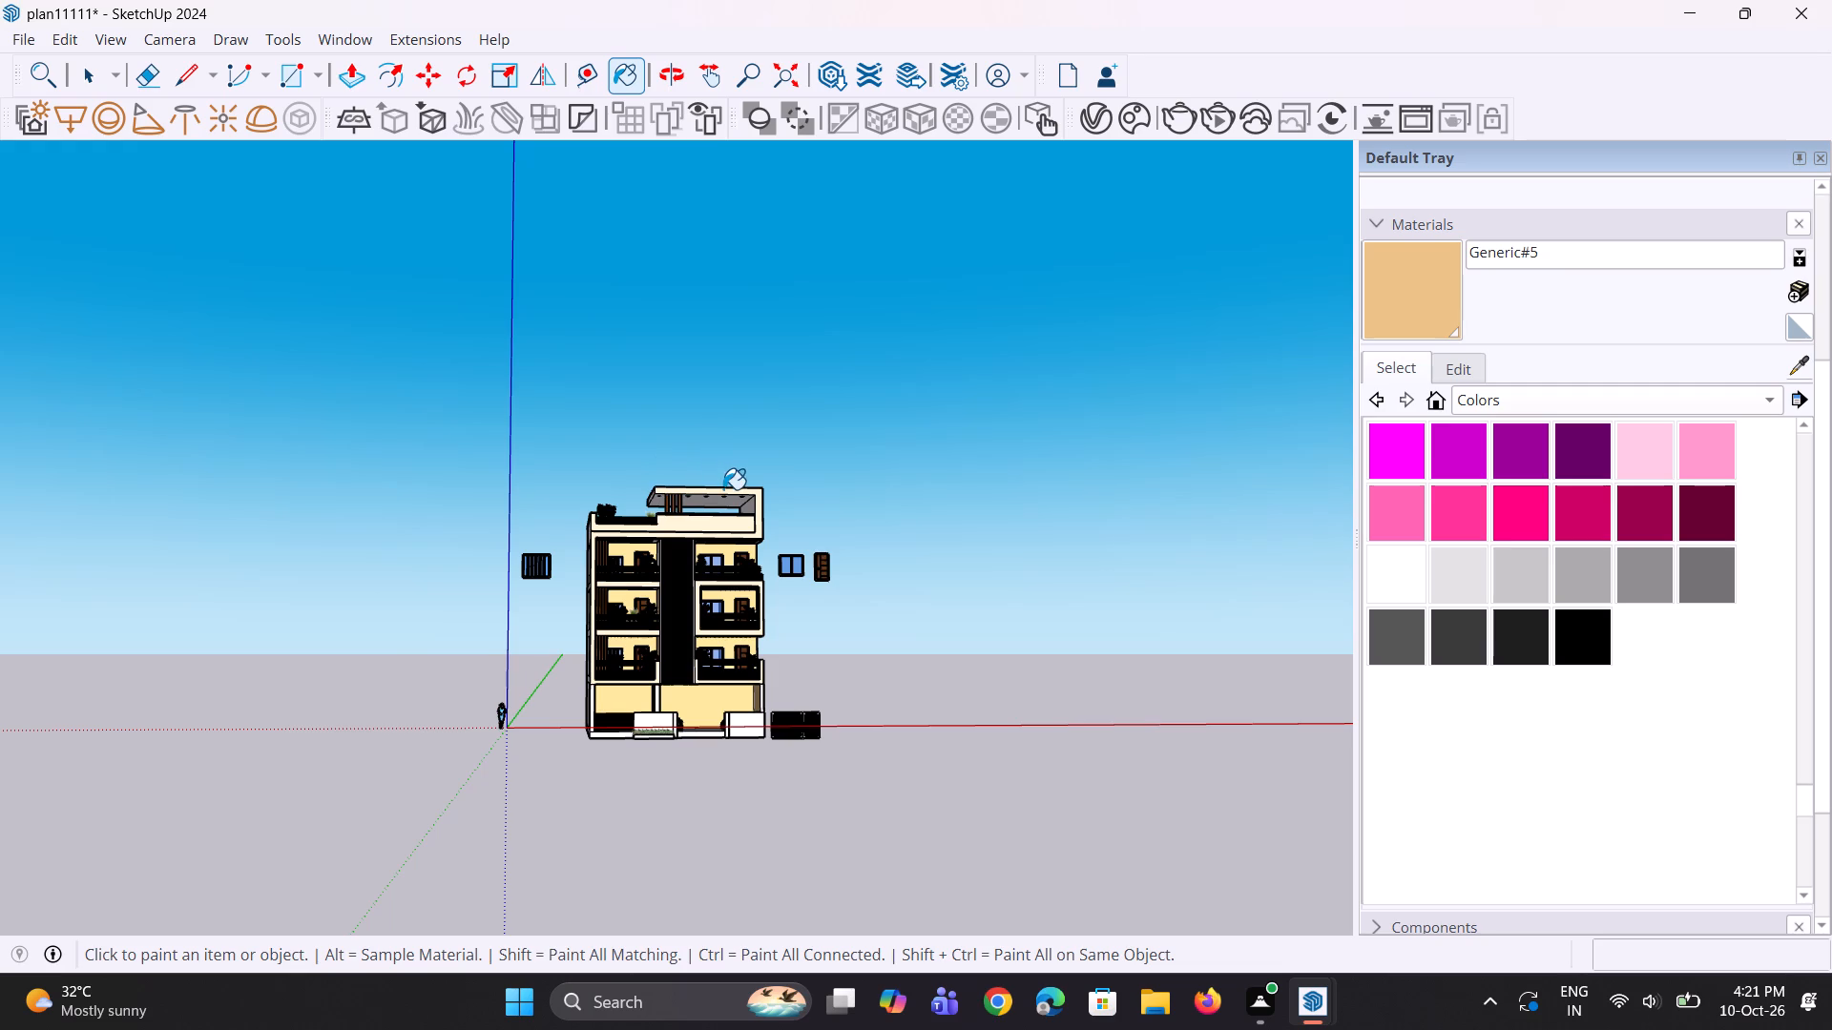
scroll(723, 489, "up", 14)
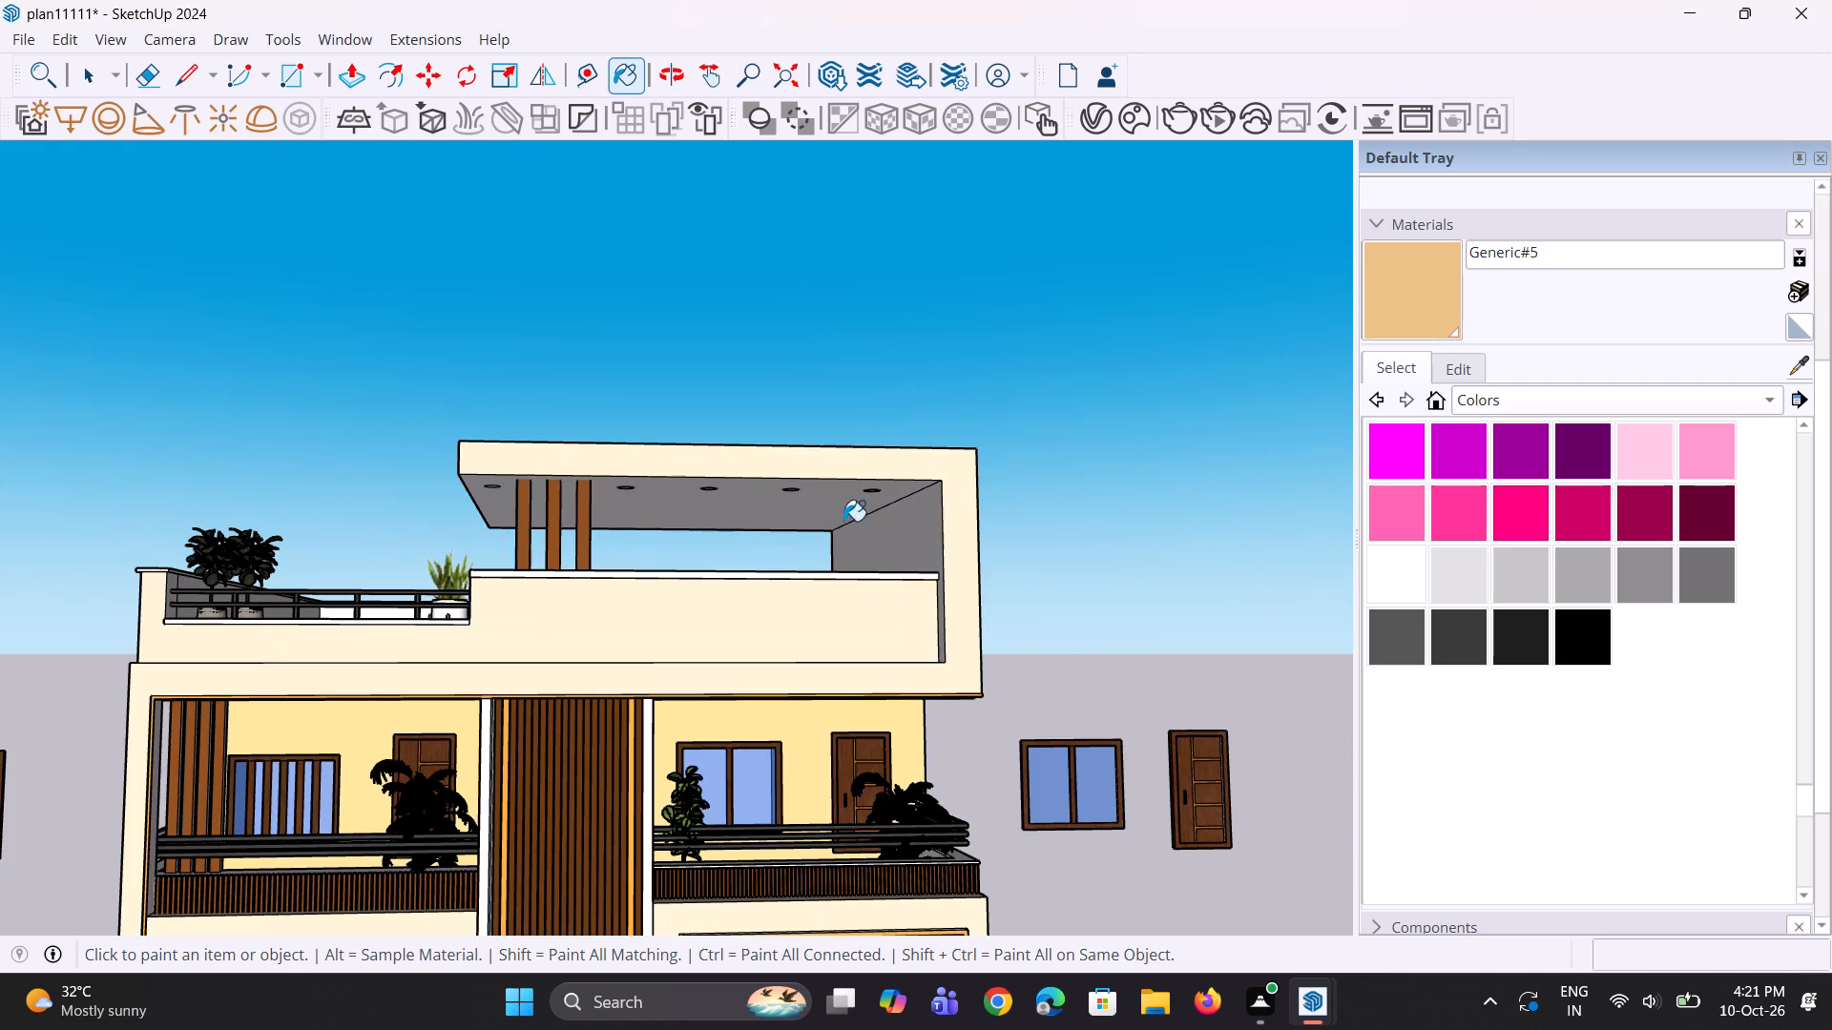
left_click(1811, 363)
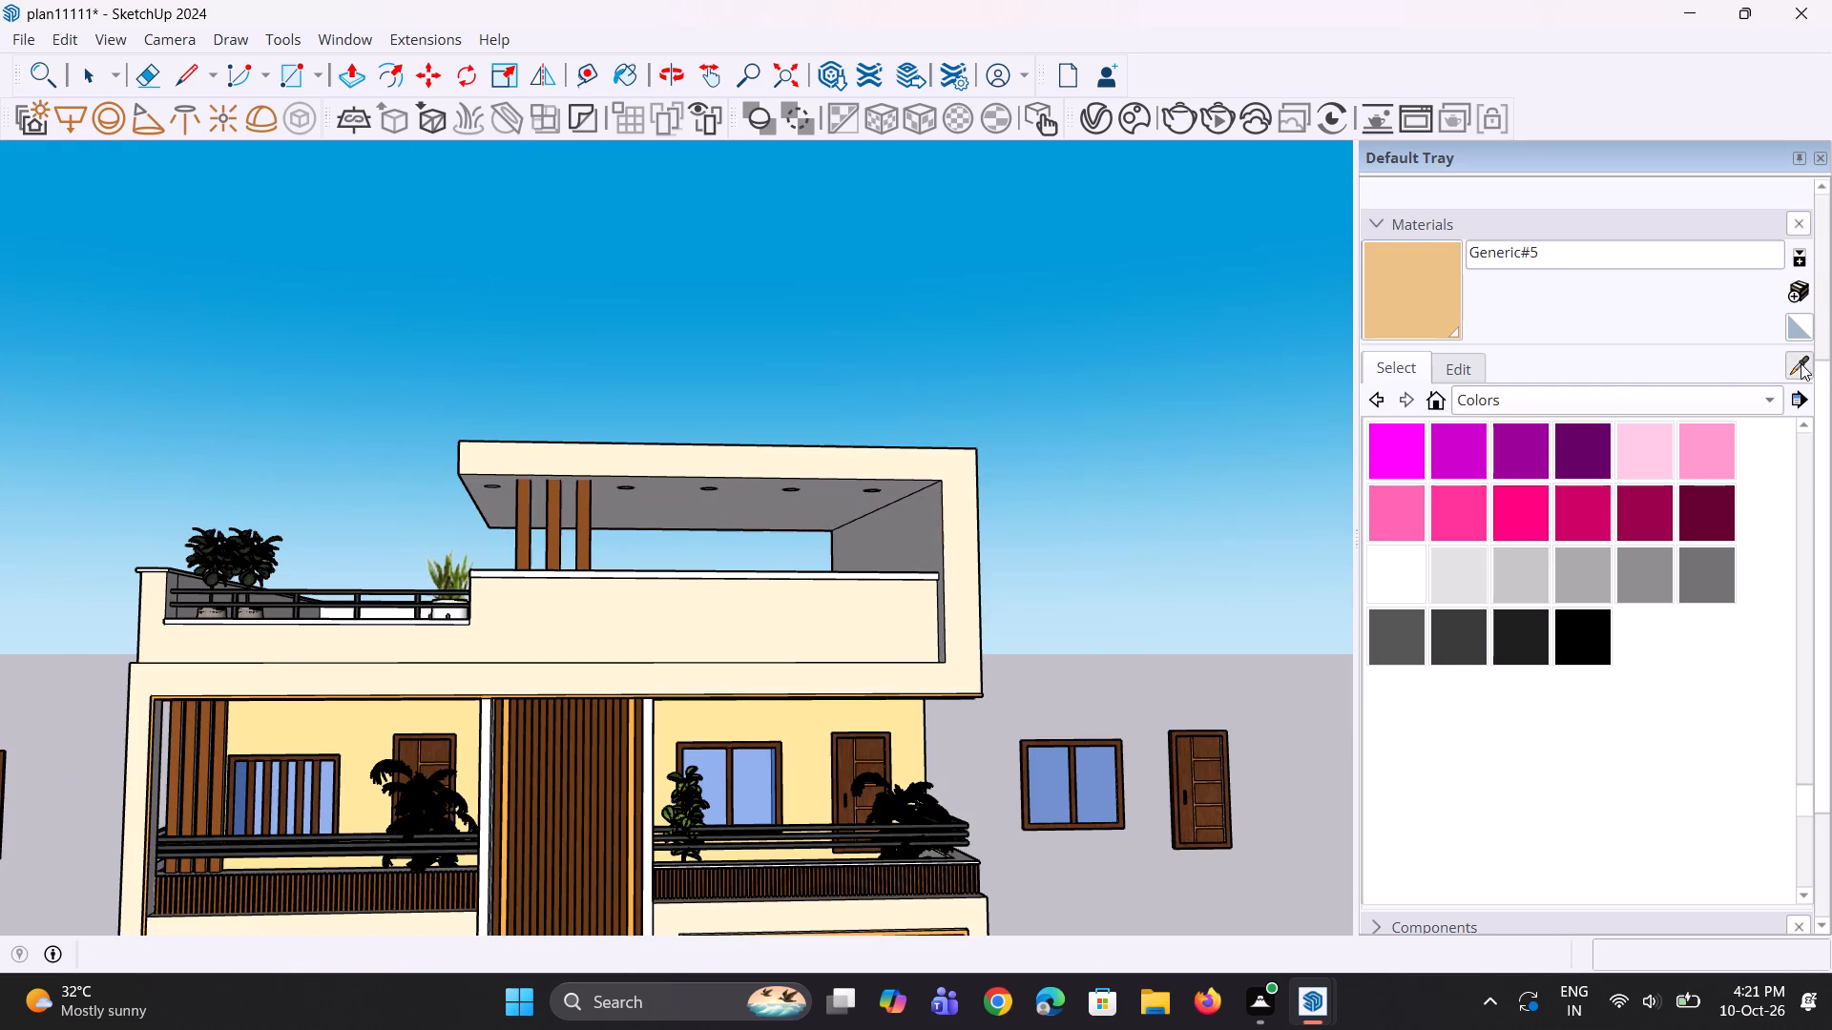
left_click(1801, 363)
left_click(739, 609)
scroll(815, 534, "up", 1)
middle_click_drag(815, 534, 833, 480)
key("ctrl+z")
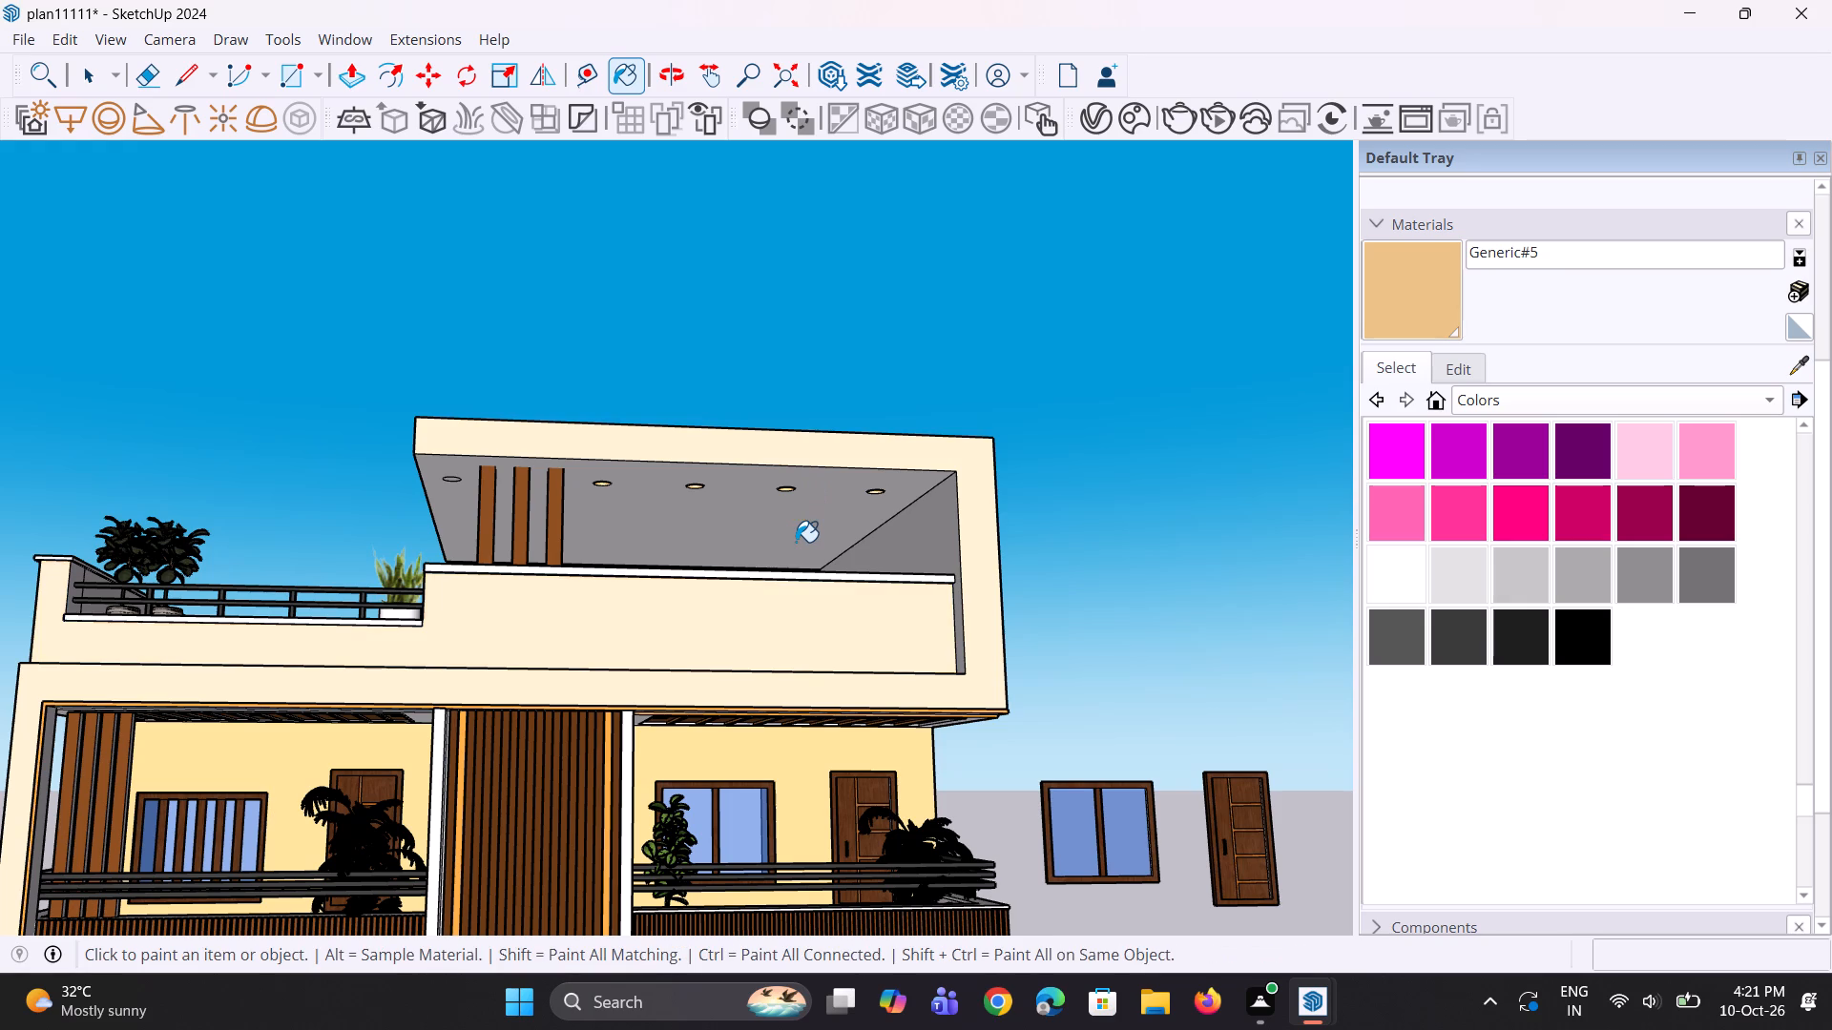
Sample Generic#6 from the roof terrace parapet and paint the canopy's ceiling, inner side wall and front fascia with it.
left_click(1801, 368)
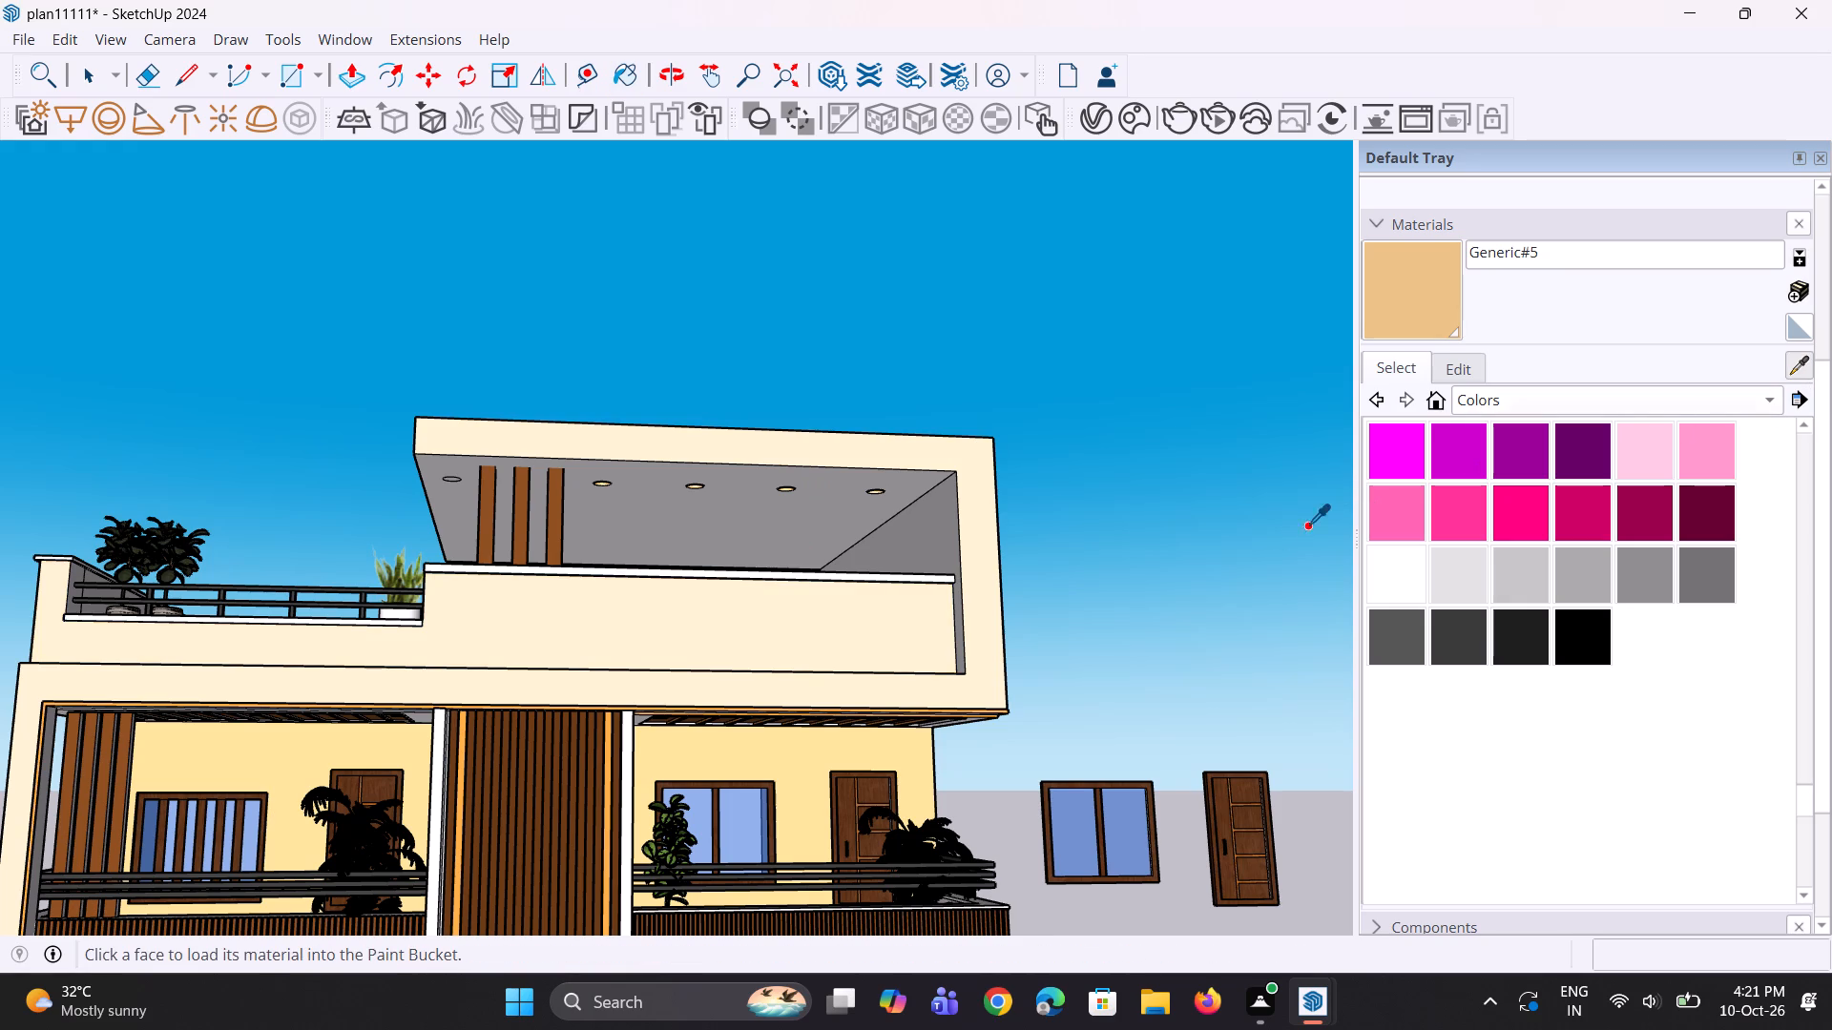
left_click(925, 631)
scroll(840, 462, "up", 1)
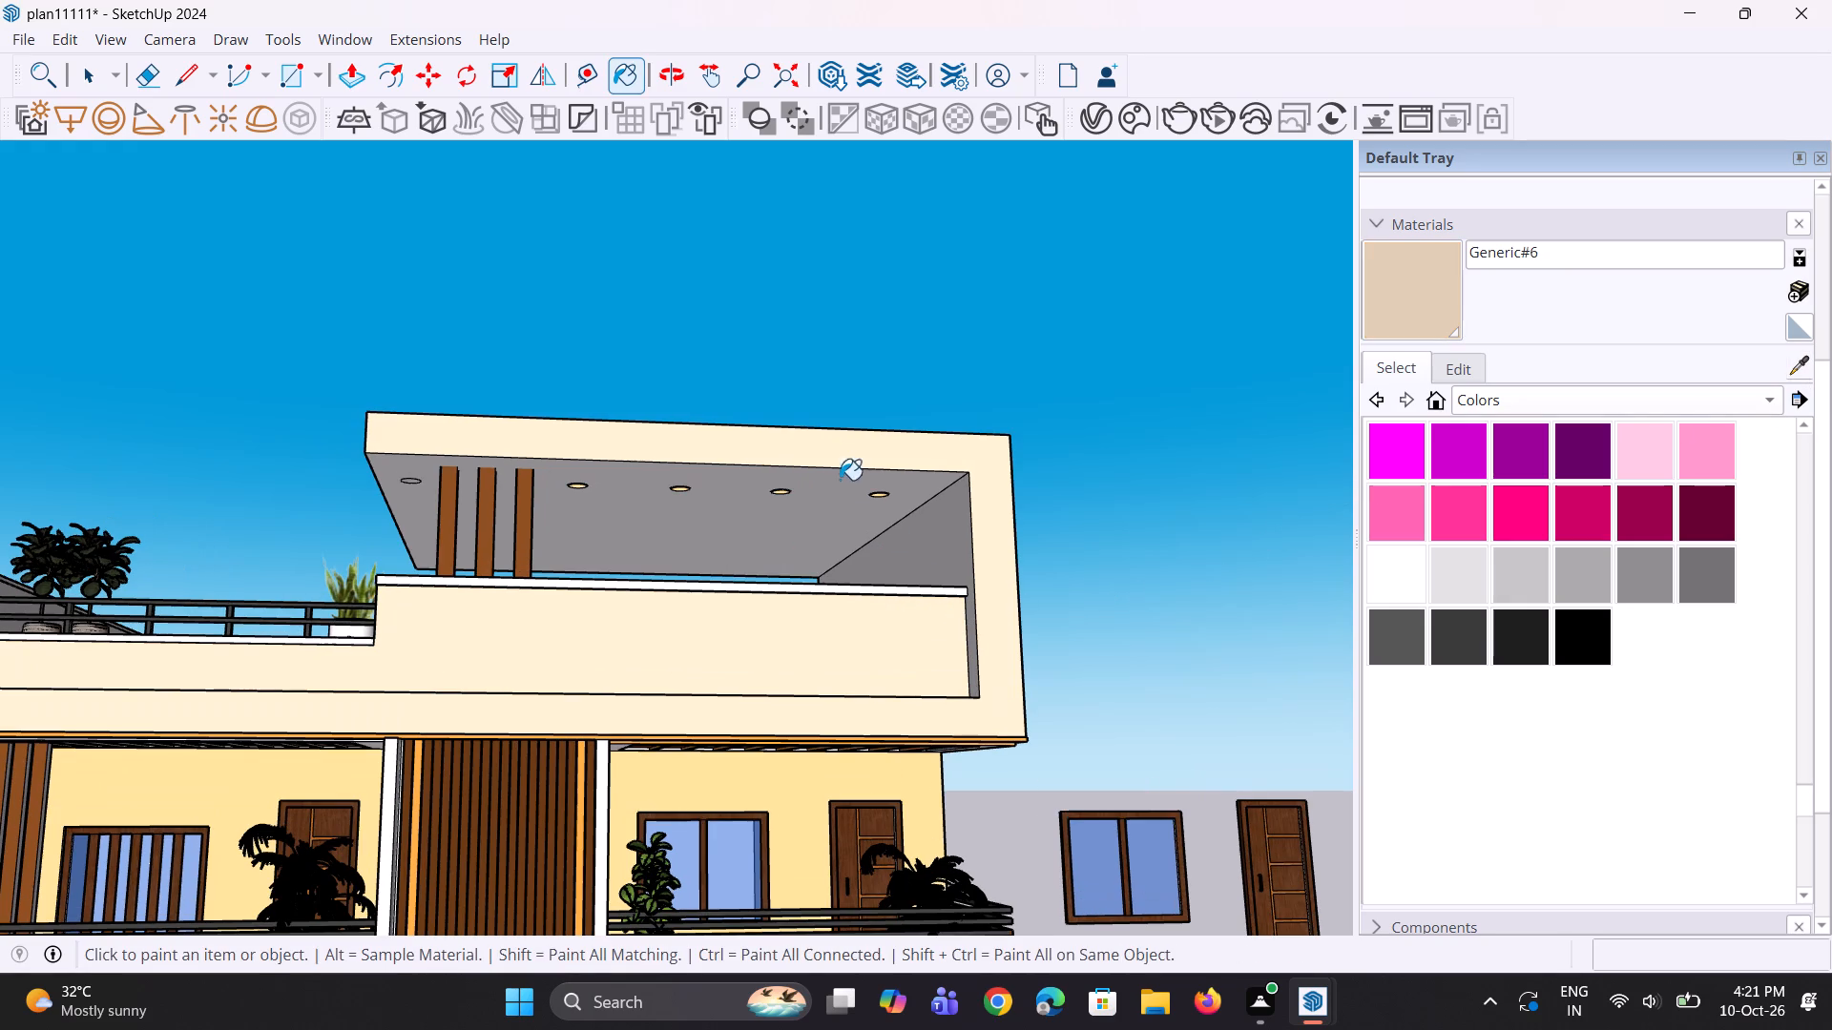
left_click(848, 502)
left_click(893, 550)
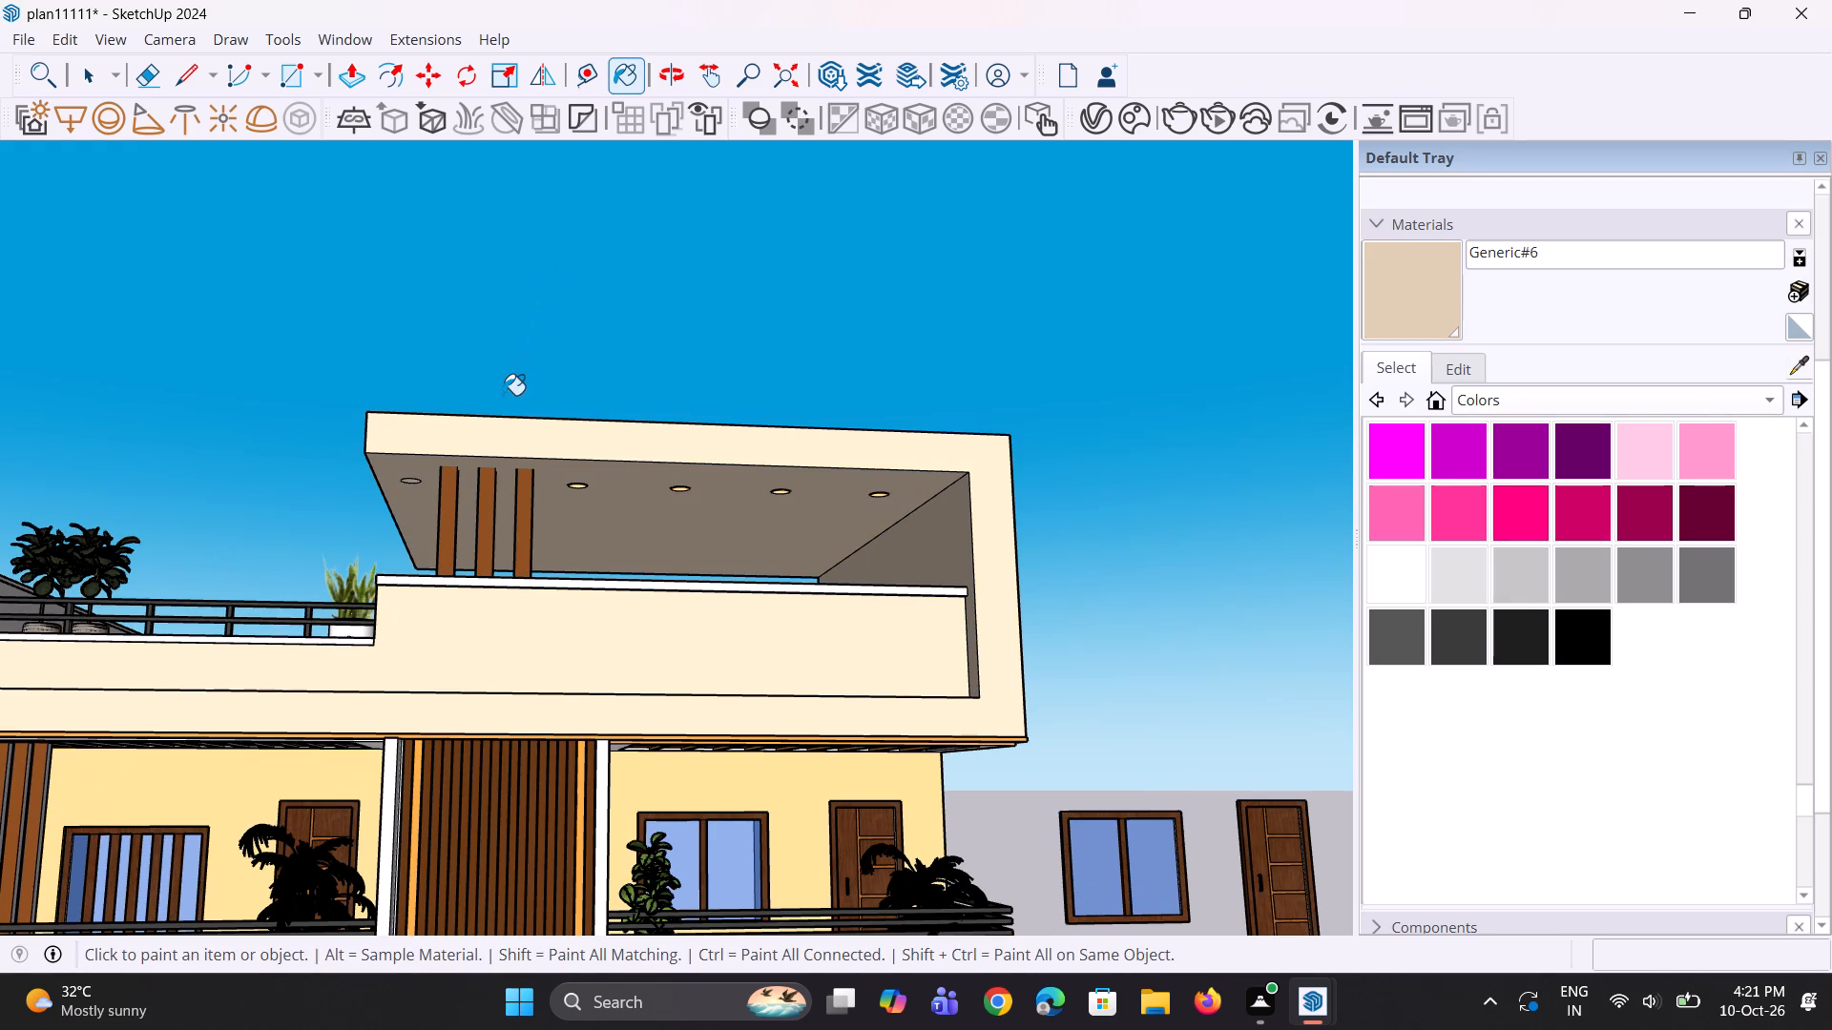
left_click(498, 441)
scroll(503, 441, "down", 3)
middle_click_drag(371, 568, 341, 677)
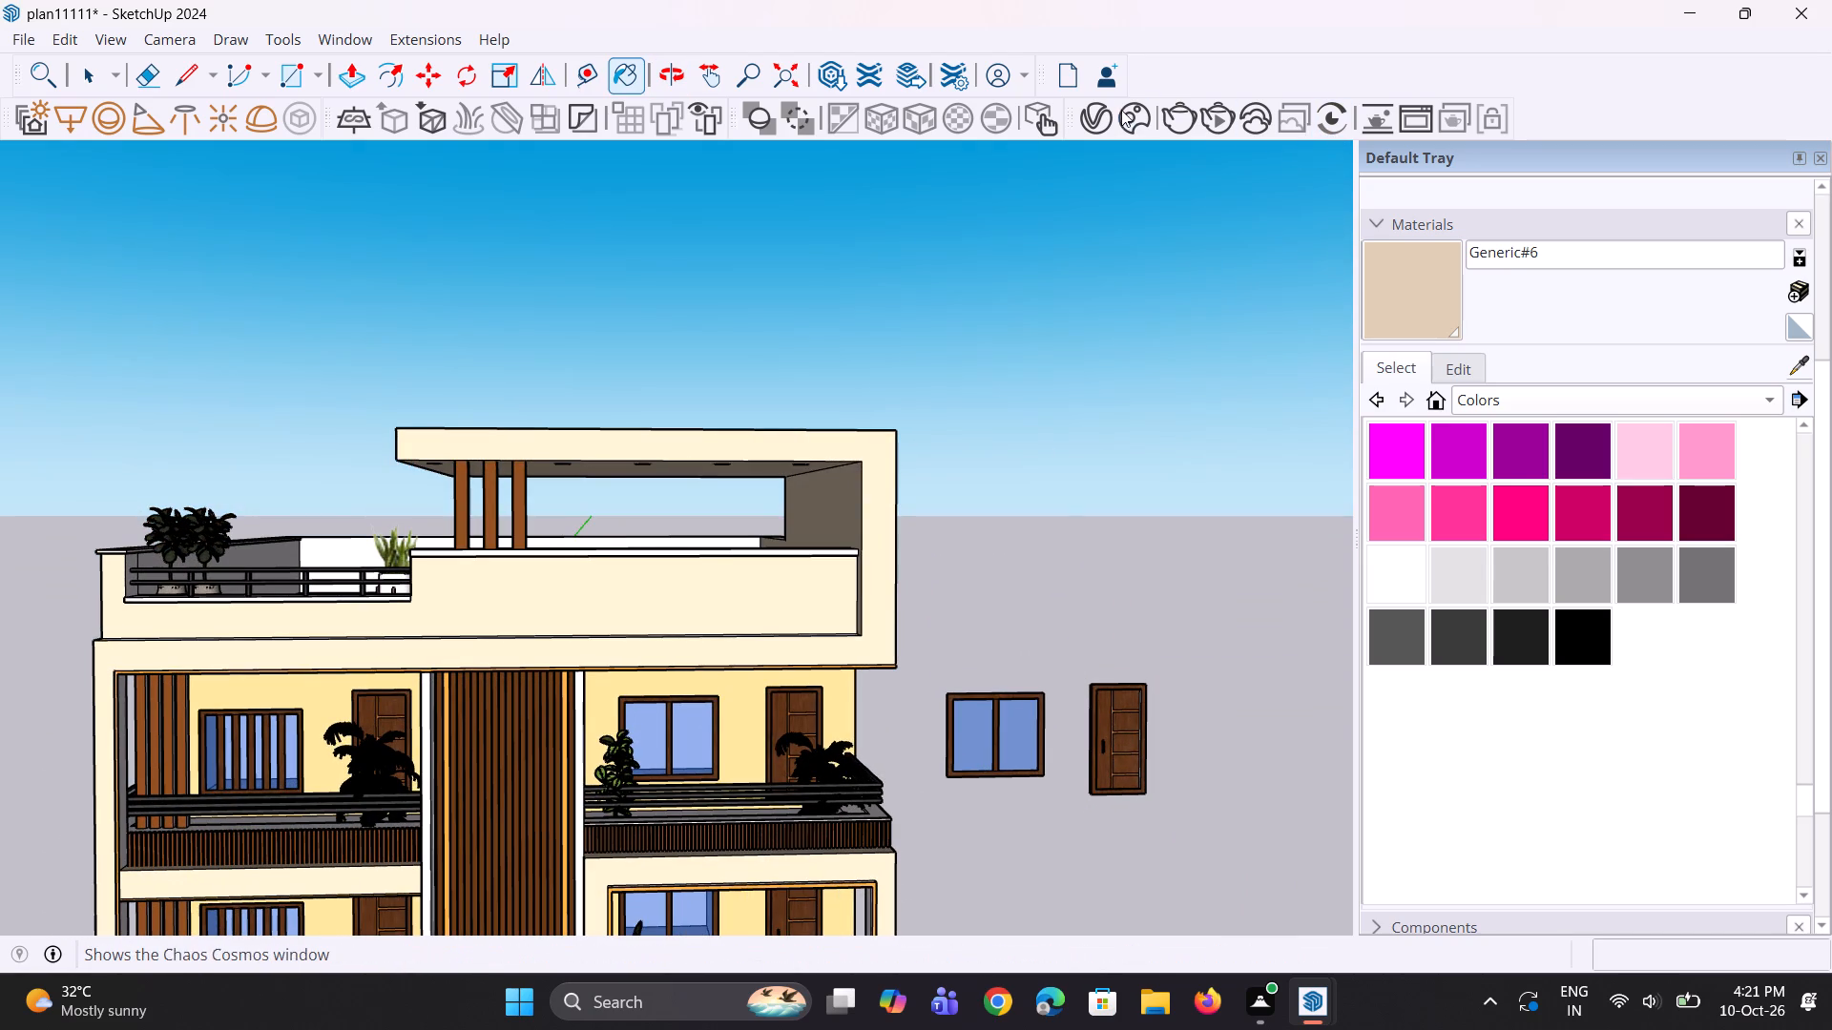
Create a new generic V-Ray material and set its diffuse colour to light cyan, about R 0.671, G 0.891, B 0.909.
left_click(1089, 116)
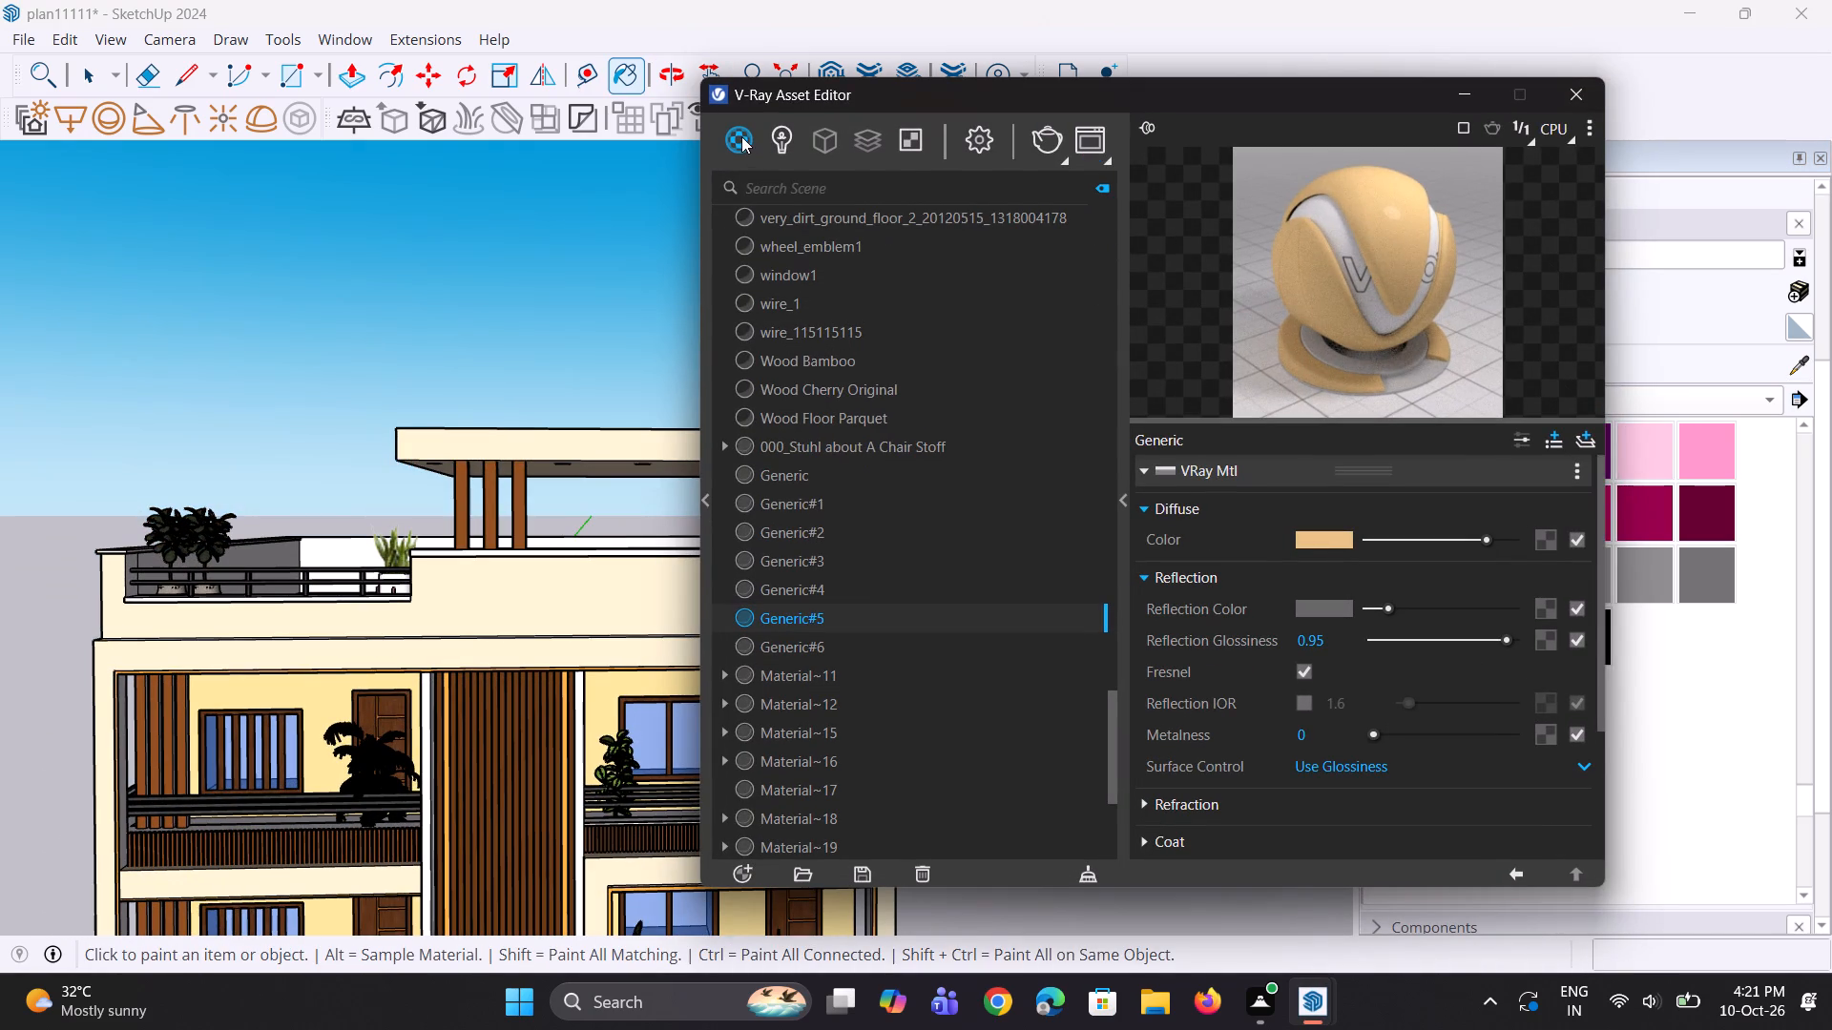
right_click(741, 136)
left_click(790, 187)
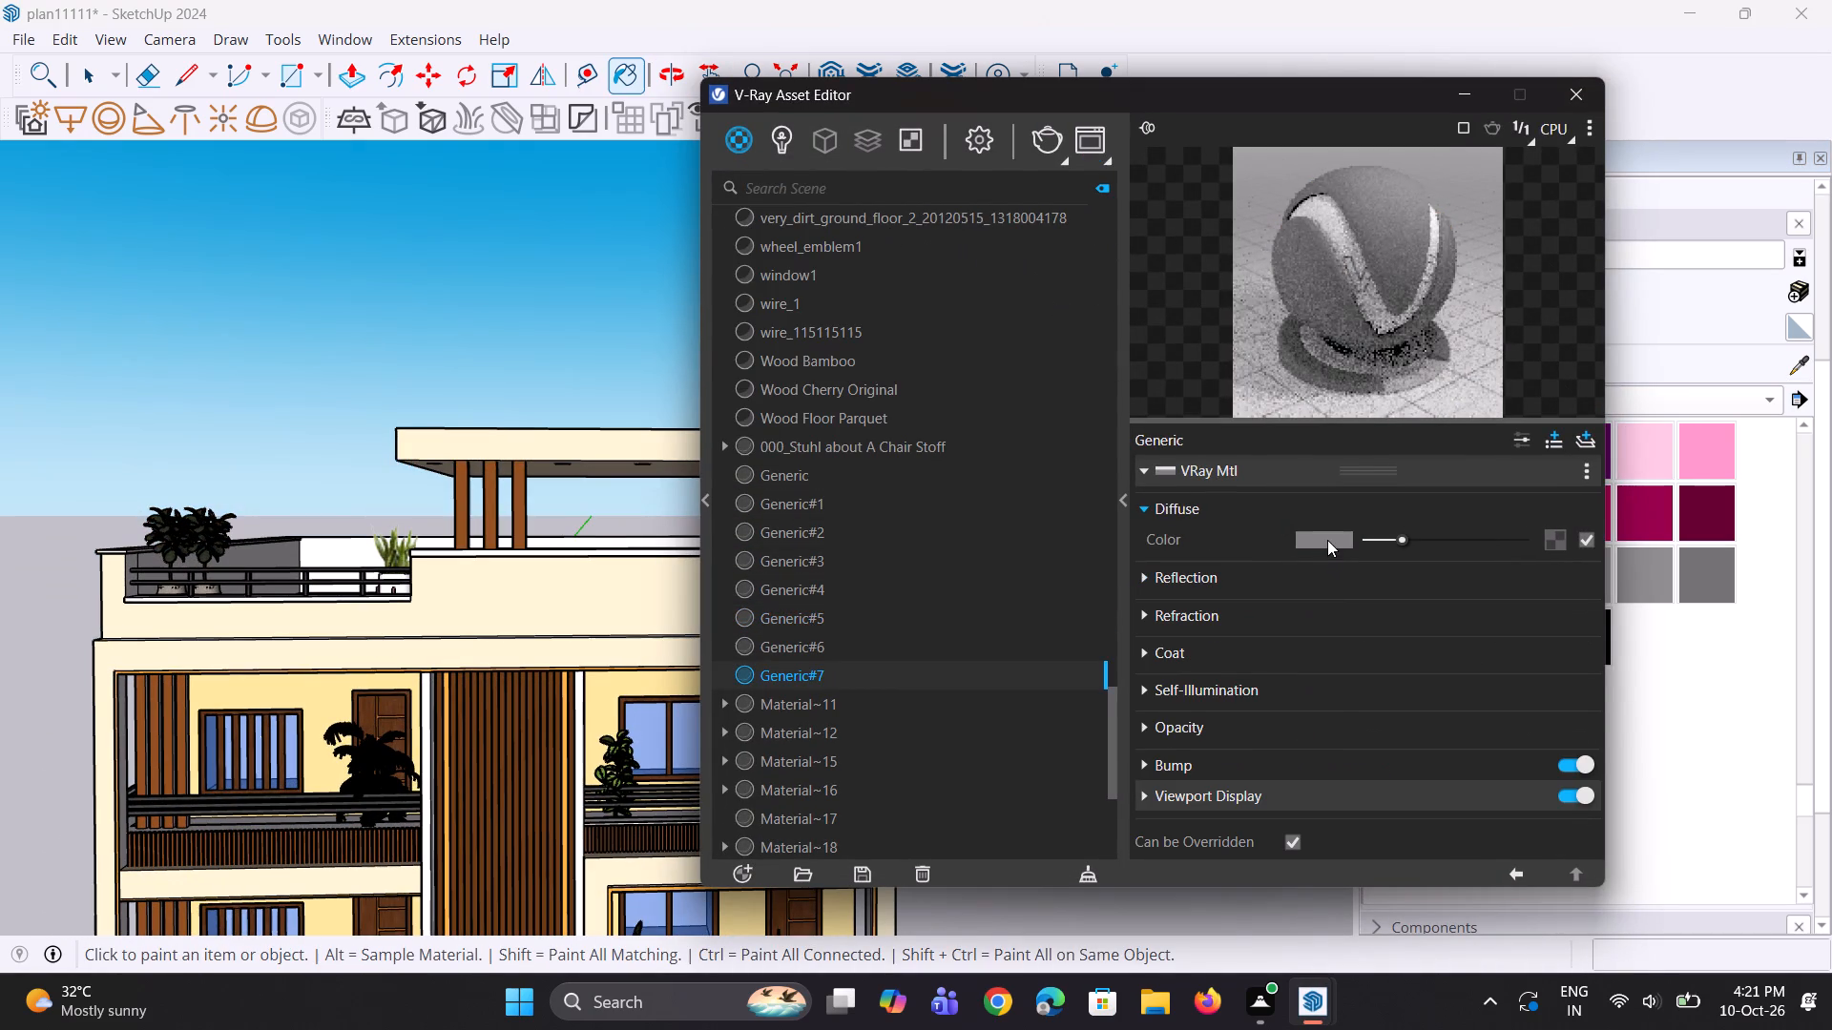
left_click(1327, 540)
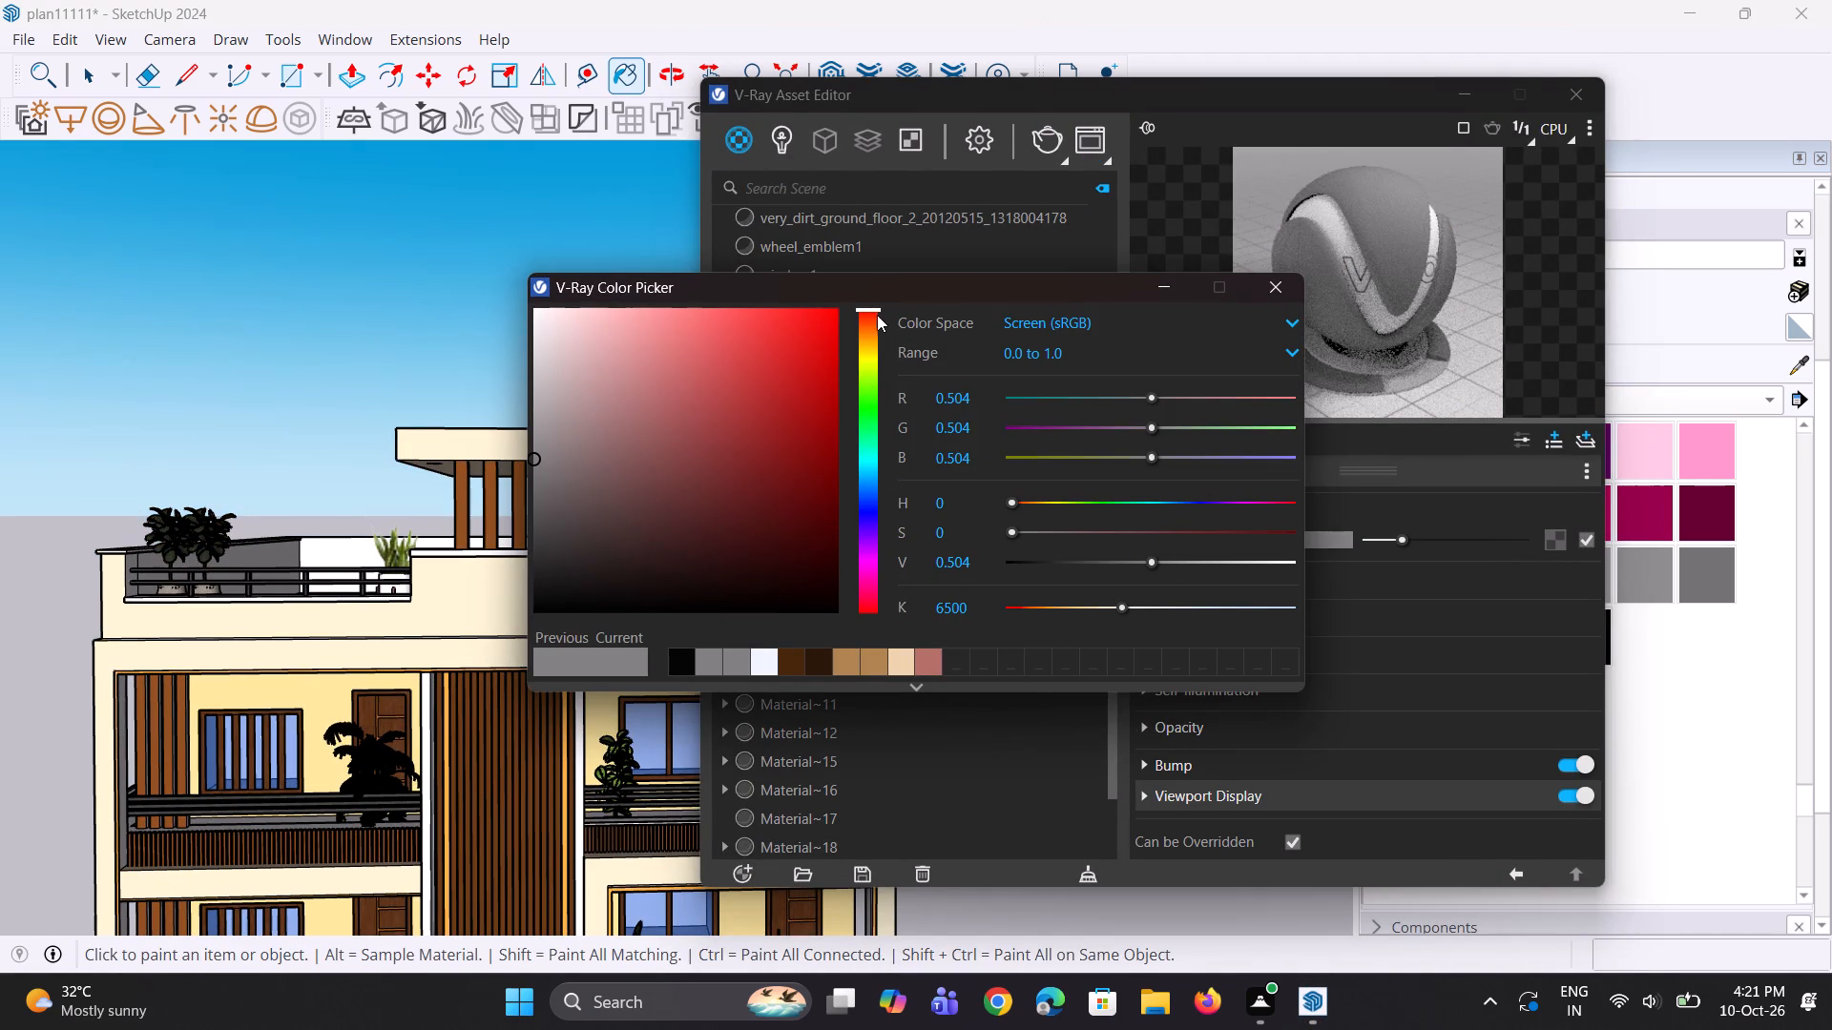
left_click_drag(872, 307, 878, 456)
left_click_drag(878, 311, 874, 442)
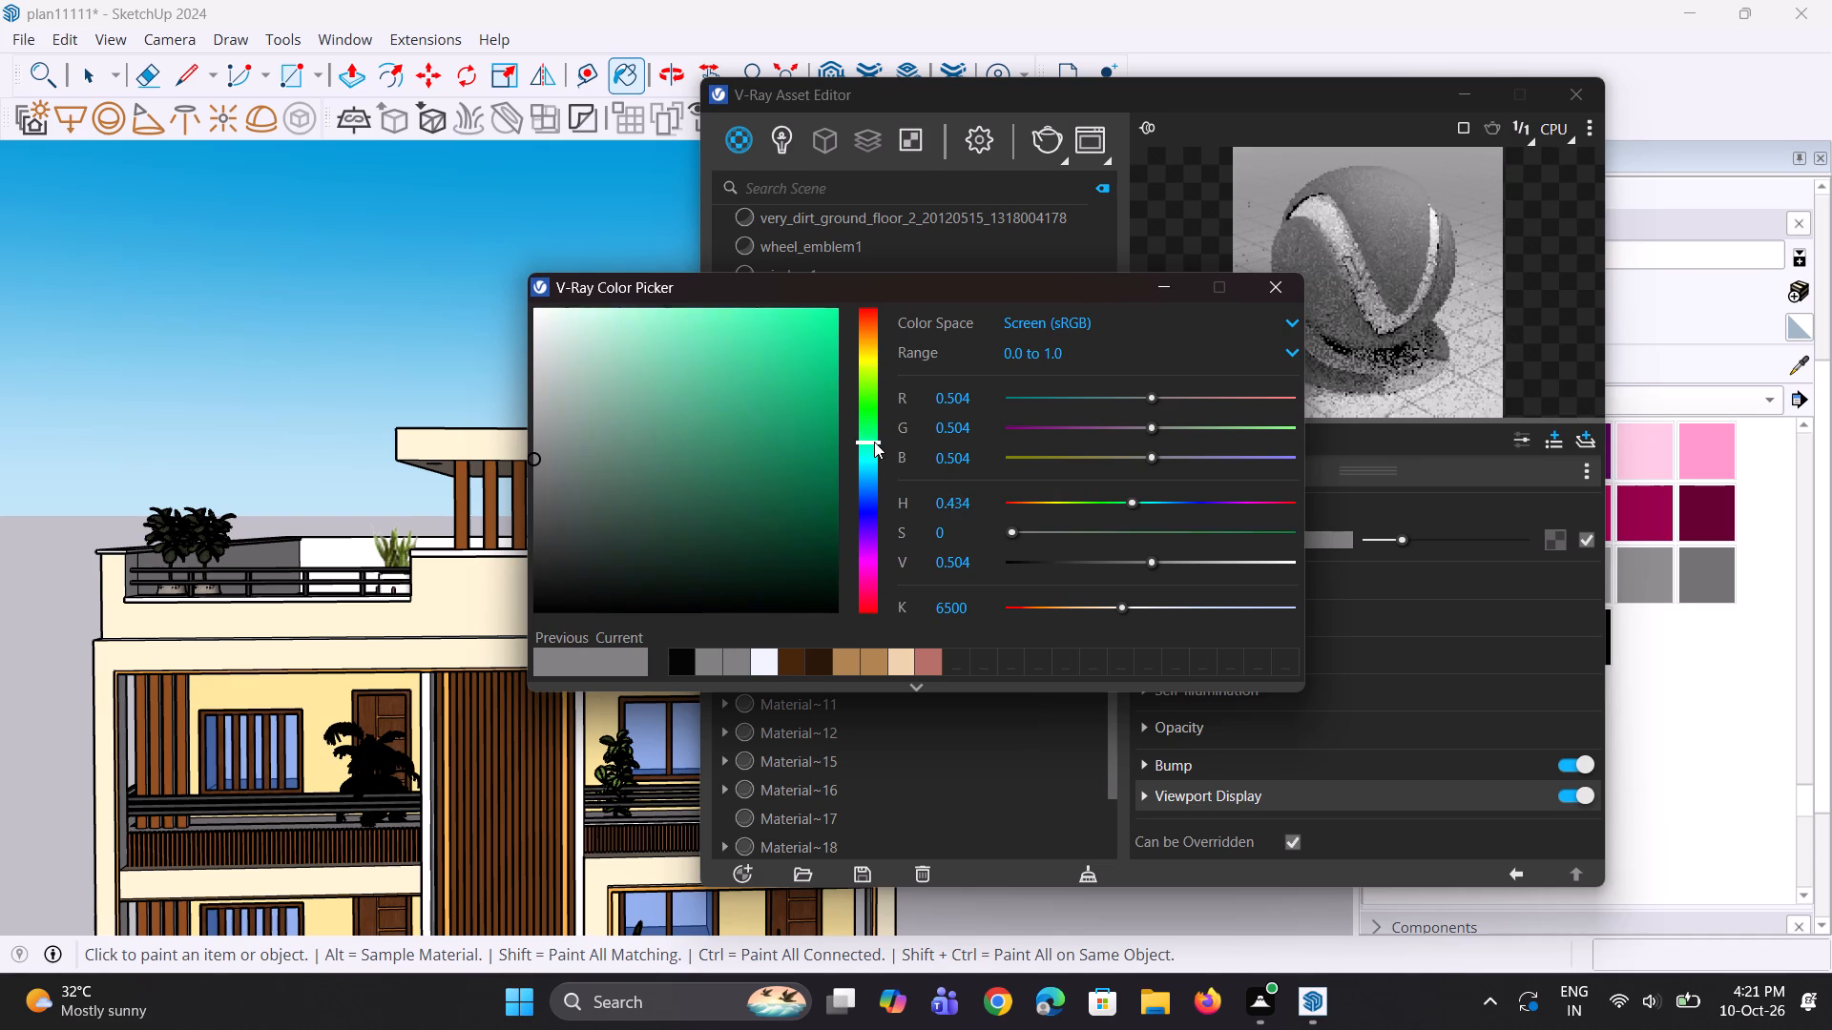
left_click_drag(874, 442, 874, 464)
left_click_drag(632, 321, 586, 332)
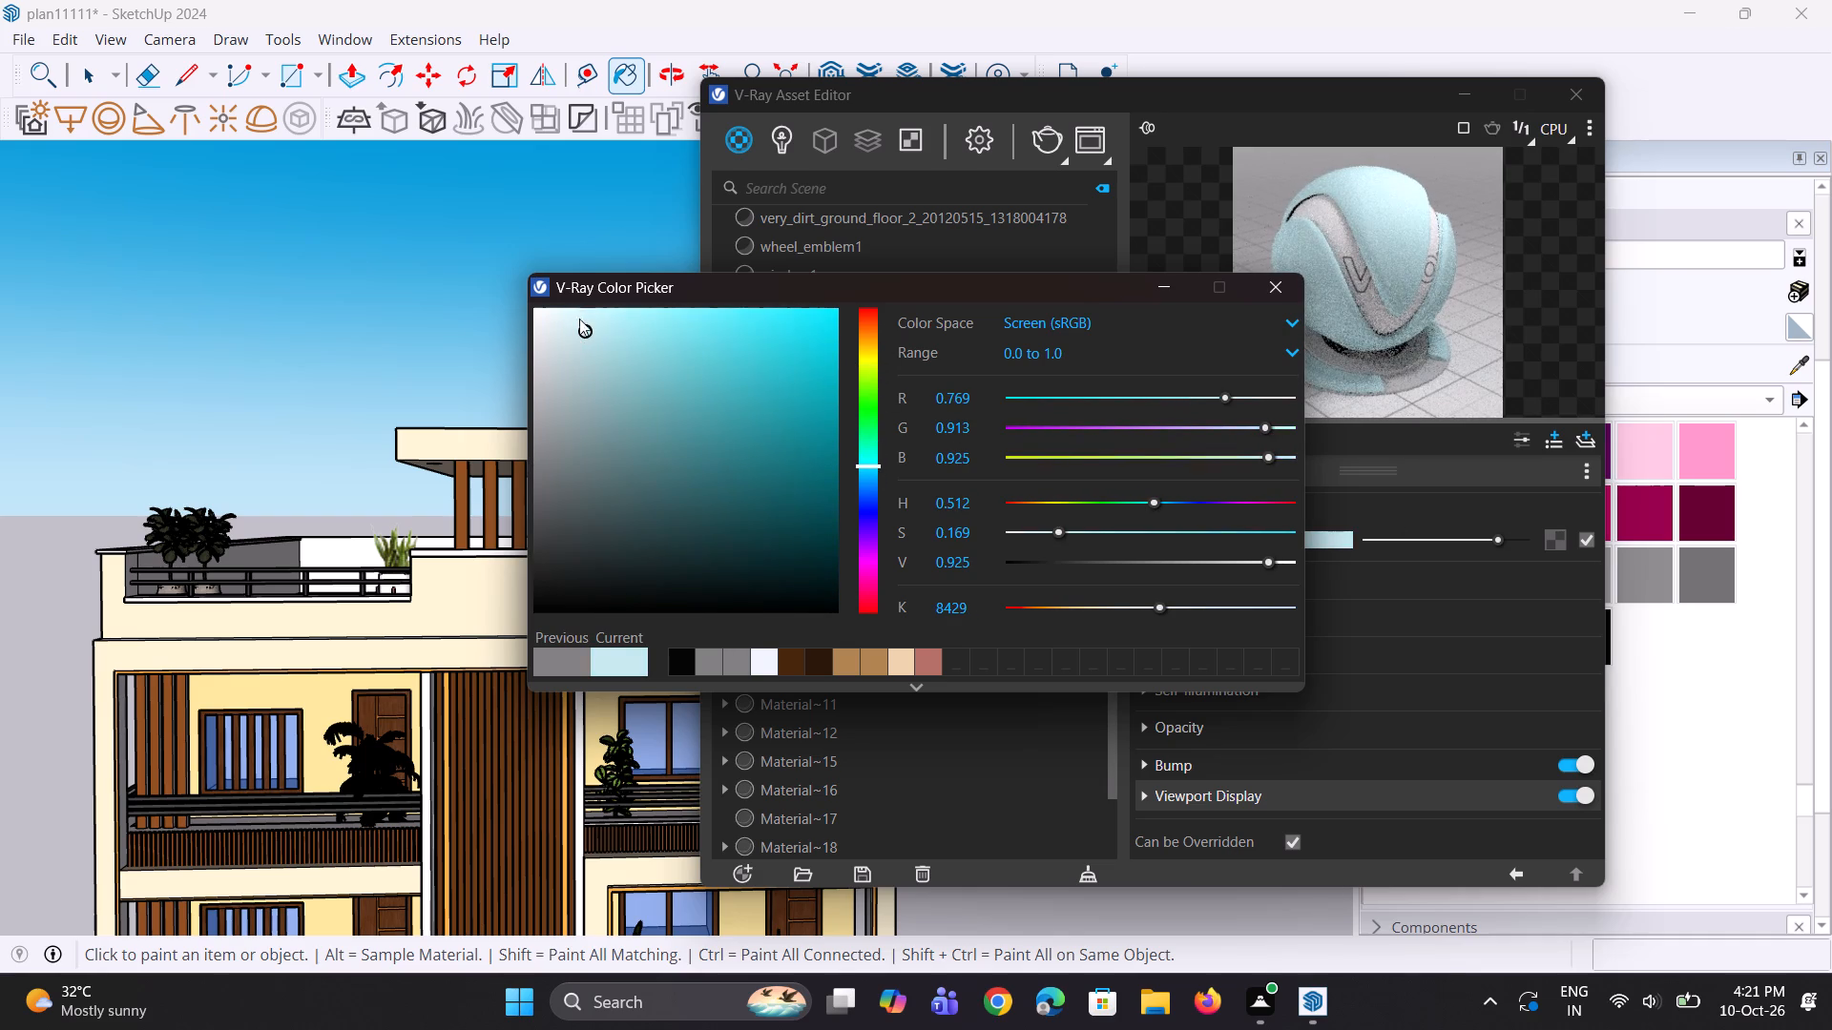
left_click_drag(581, 323, 614, 336)
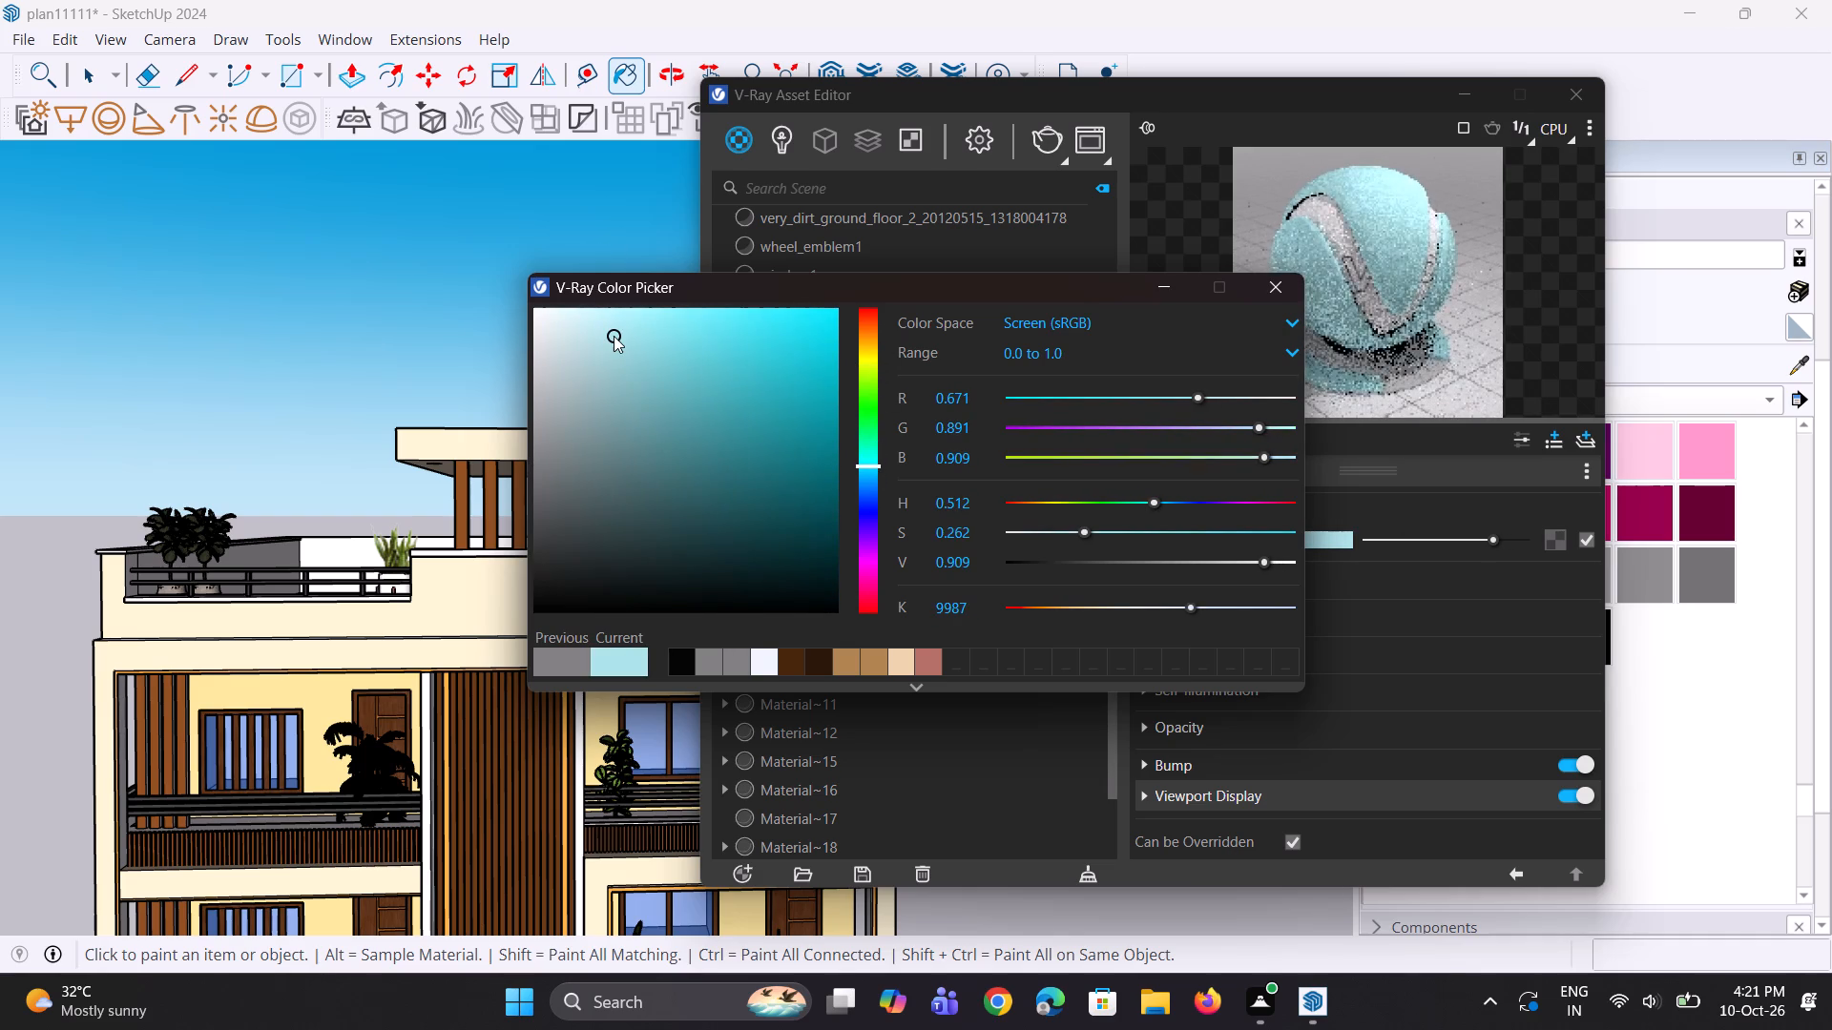
left_click(1152, 284)
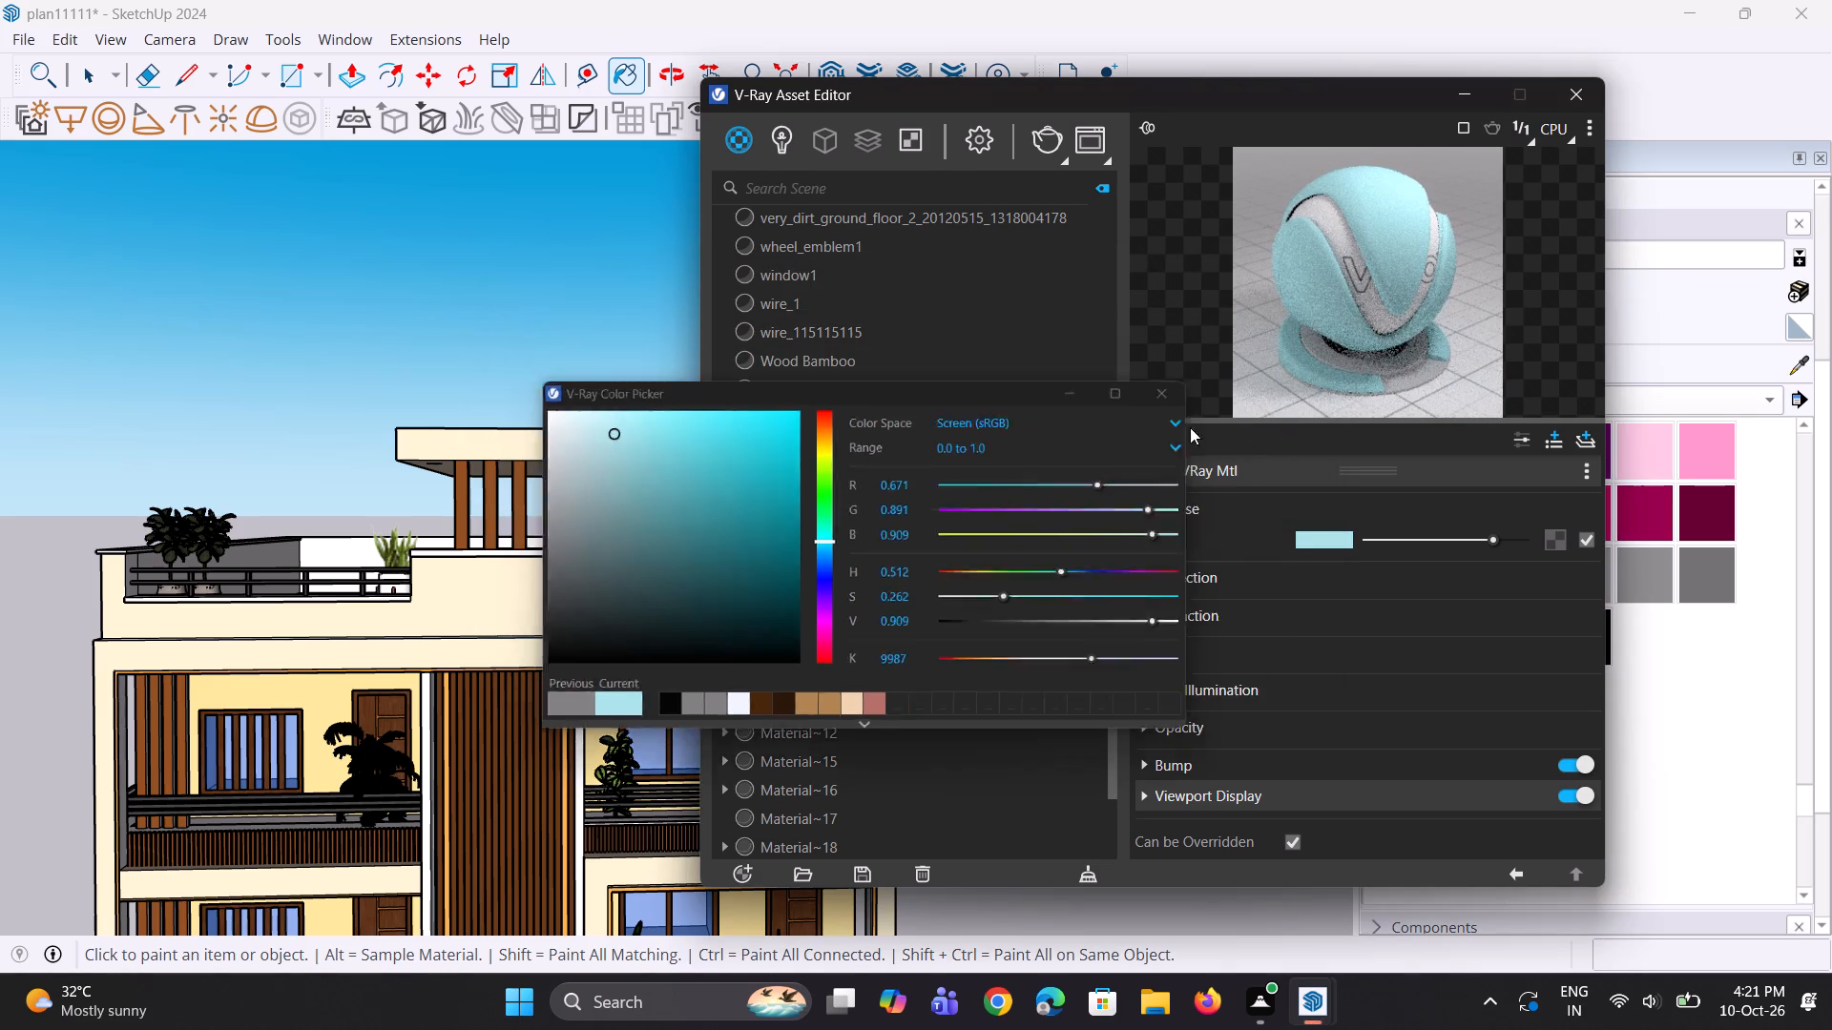
Give the light cyan material a dark grey reflection colour and a reflection glossiness of 0.95.
left_click_drag(1153, 576, 1161, 576)
left_click_drag(1374, 611, 1391, 612)
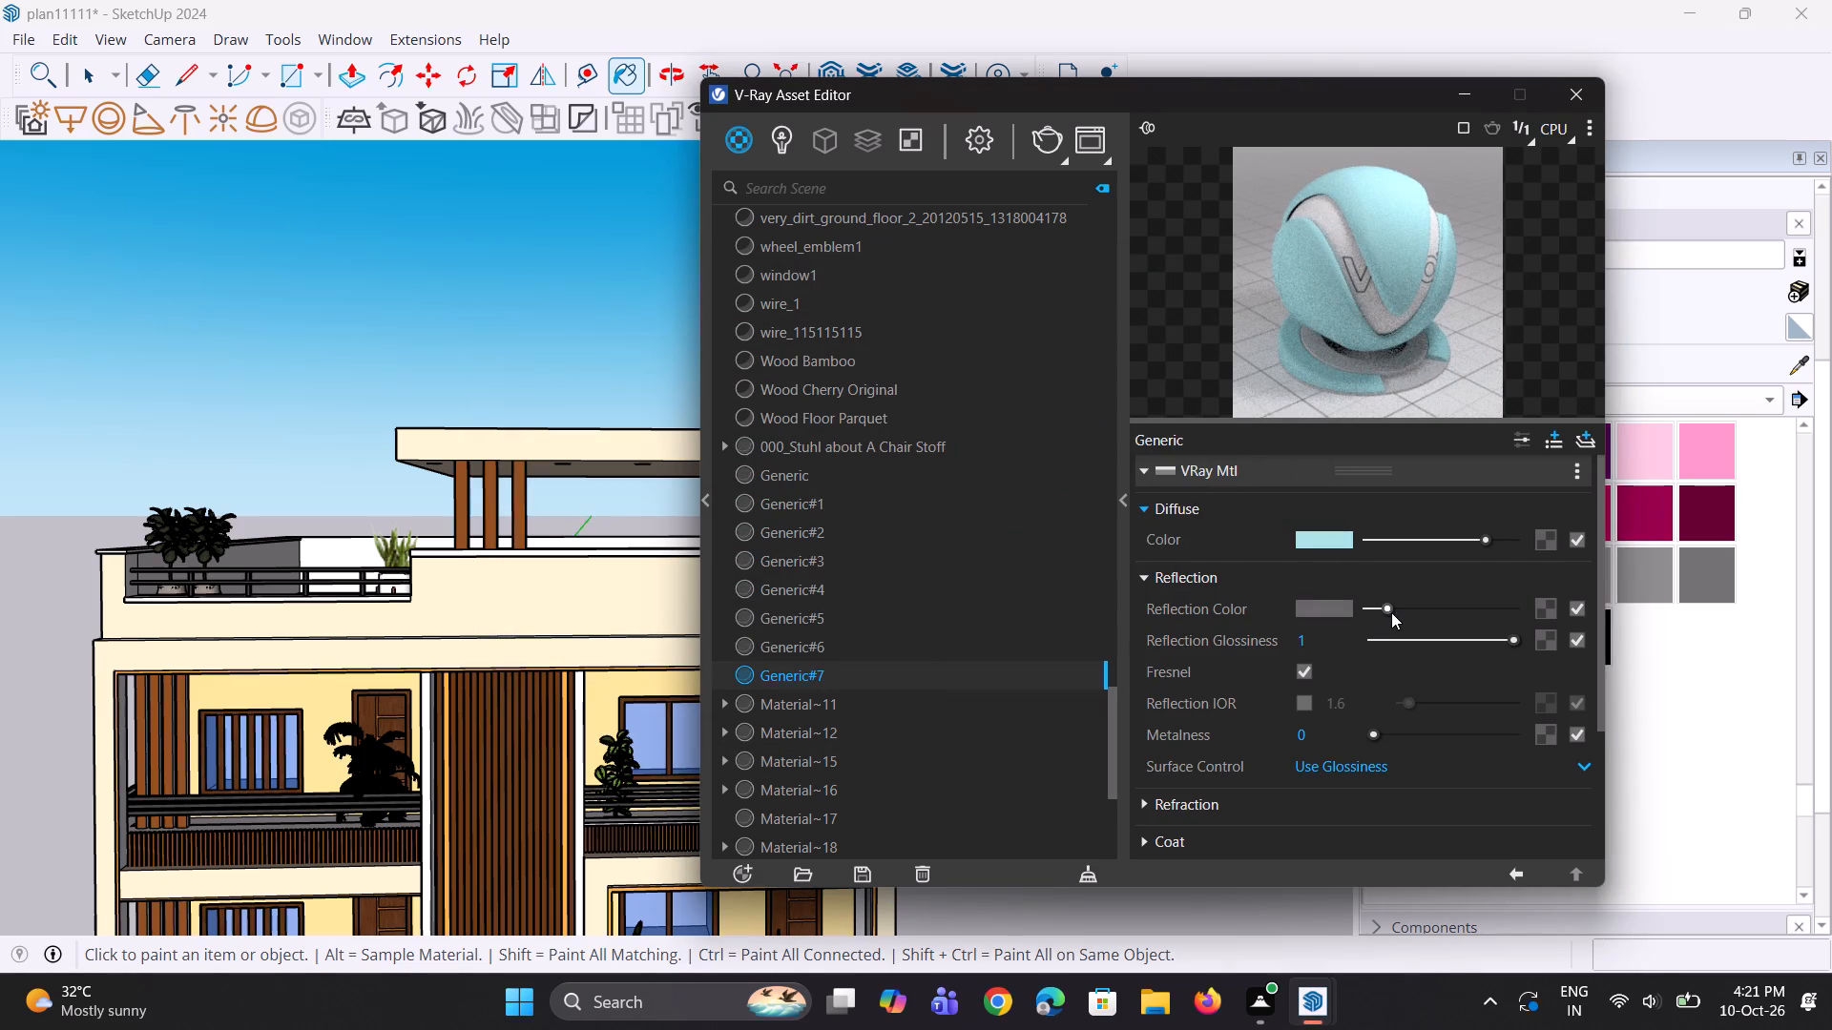
left_click_drag(1391, 612, 1393, 612)
left_click_drag(1312, 636, 1243, 634)
type("0.95")
key("Return")
left_click(1453, 253)
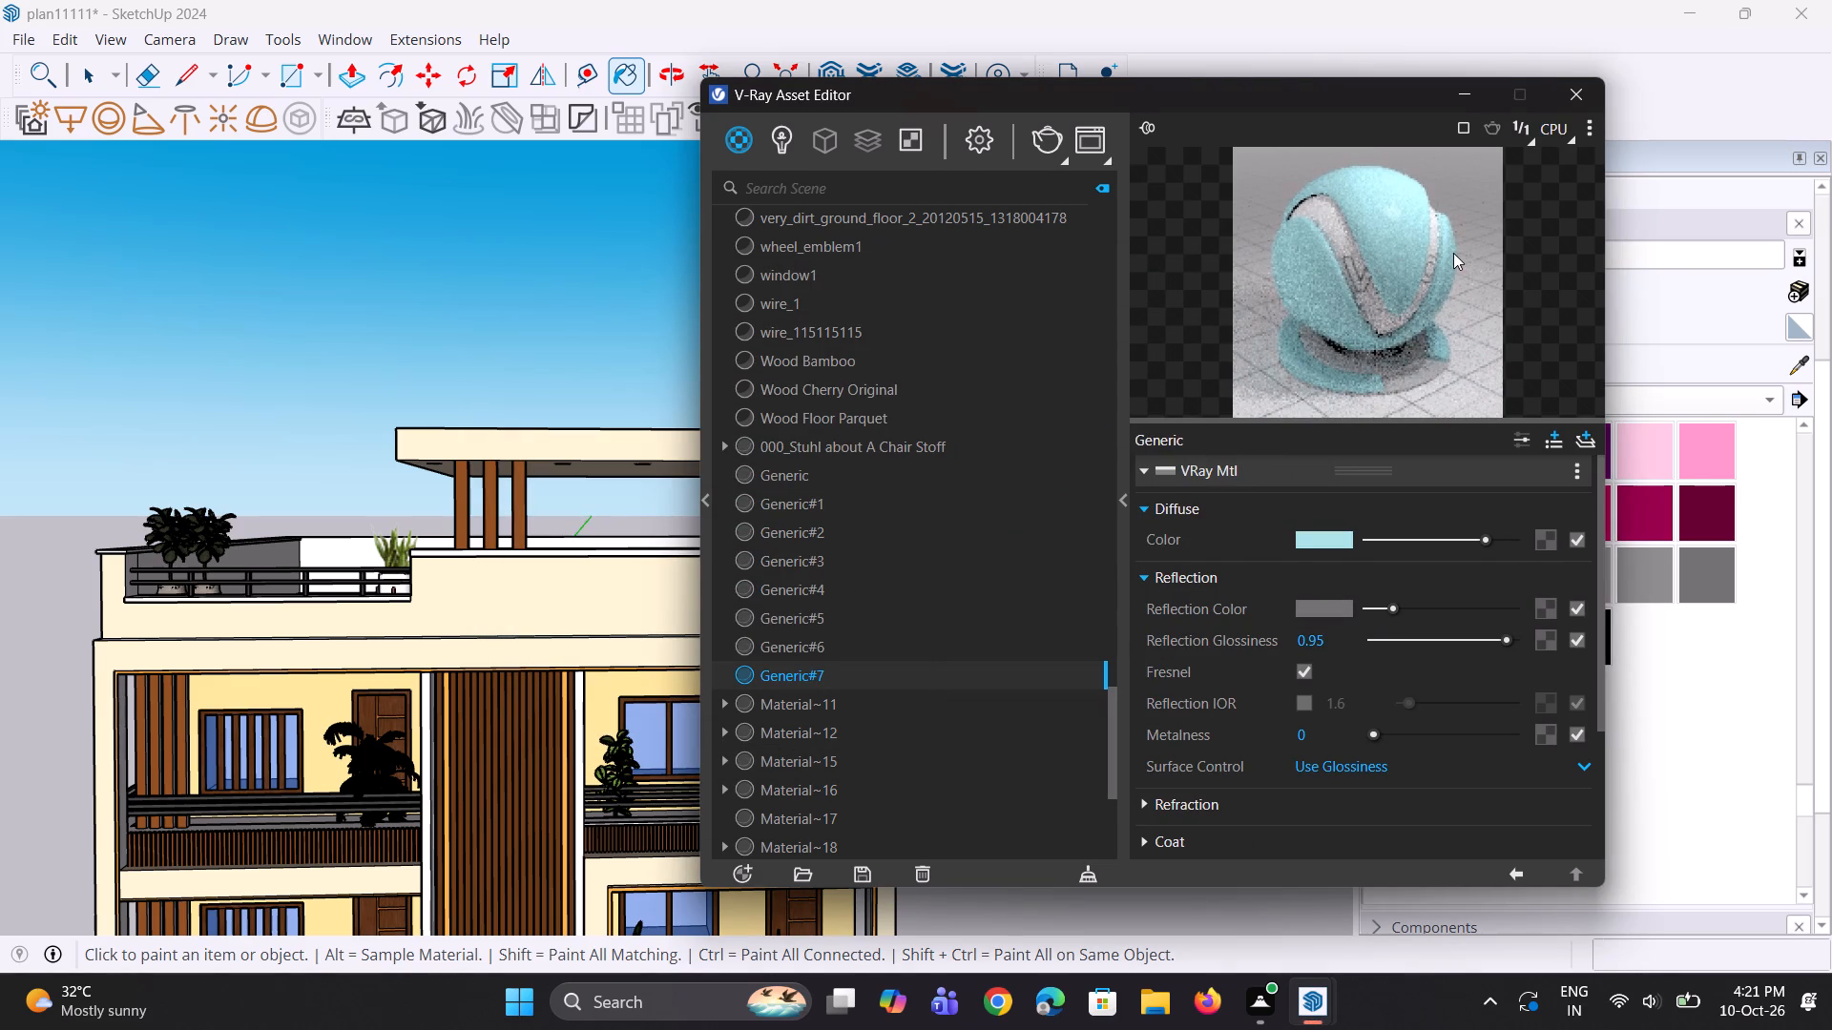
left_click(1484, 93)
Paint the front, end and top faces of the narrow coping strip on the roof terrace's raised parapet with light cyan Generic#7.
scroll(1048, 340, "up", 2)
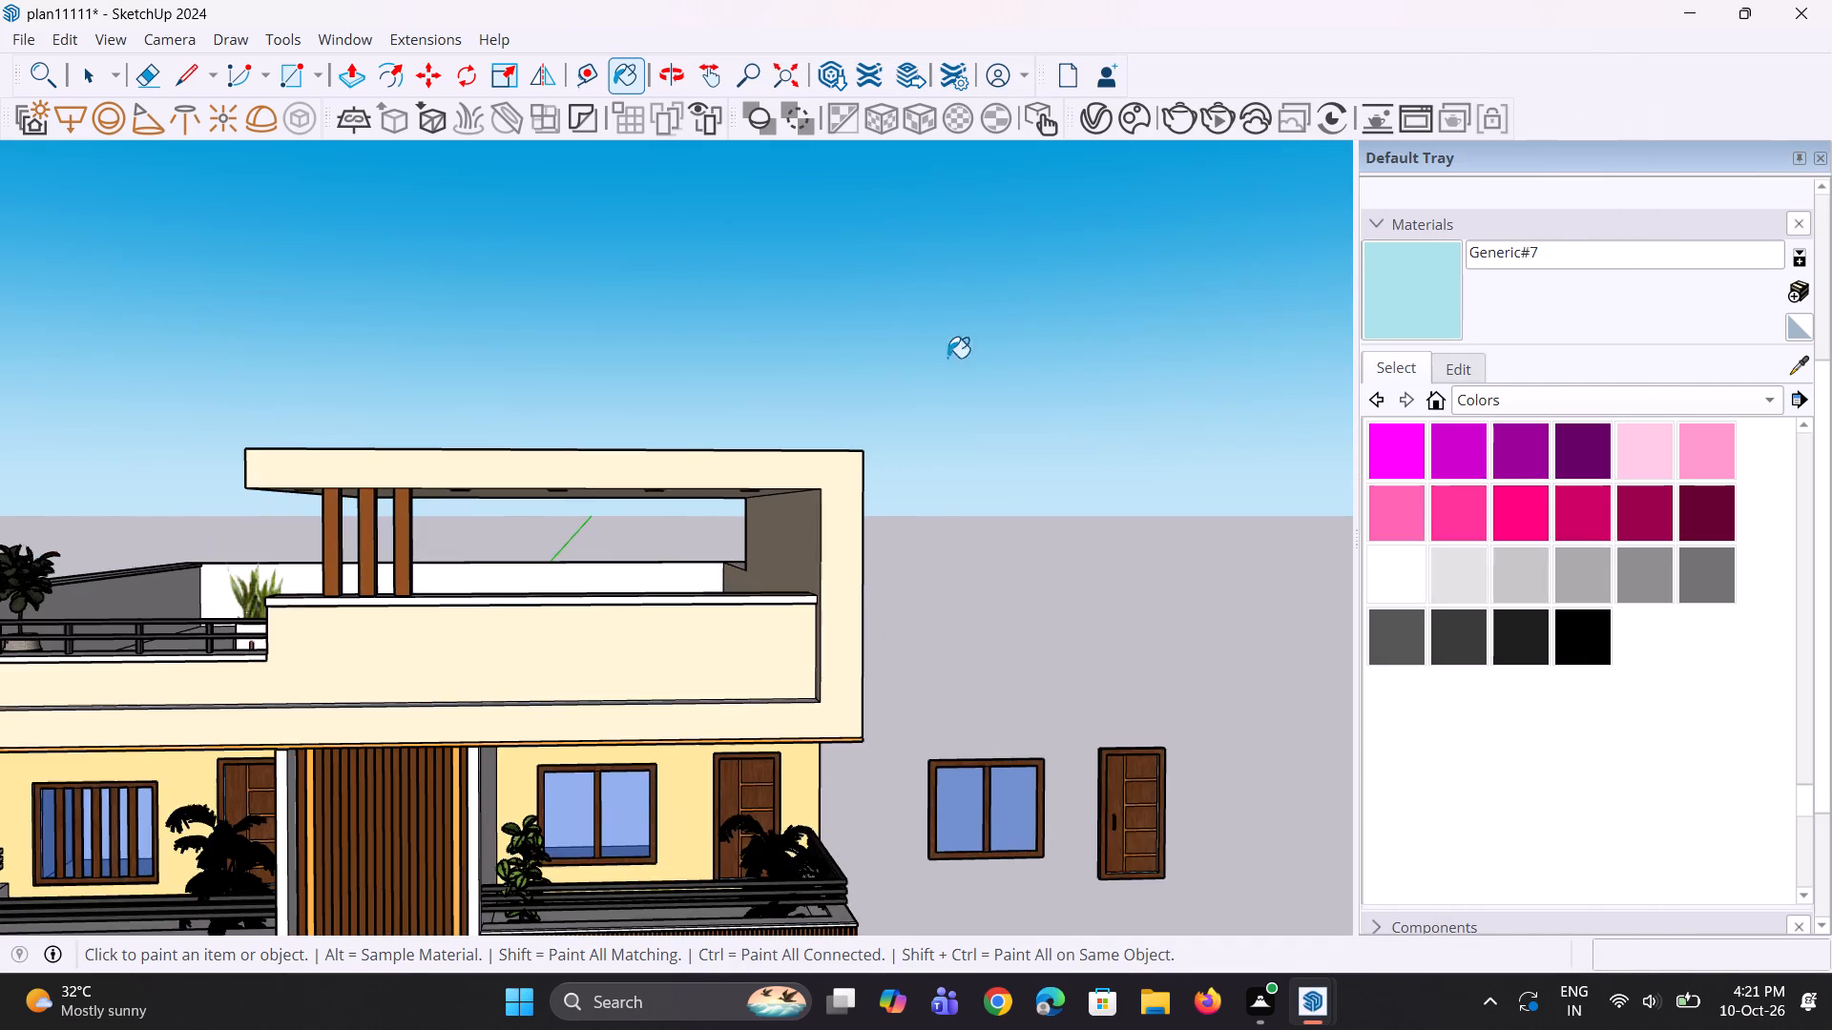
scroll(614, 546, "up", 3)
left_click(588, 629)
scroll(582, 628, "up", 1)
middle_click_drag(580, 628, 840, 641)
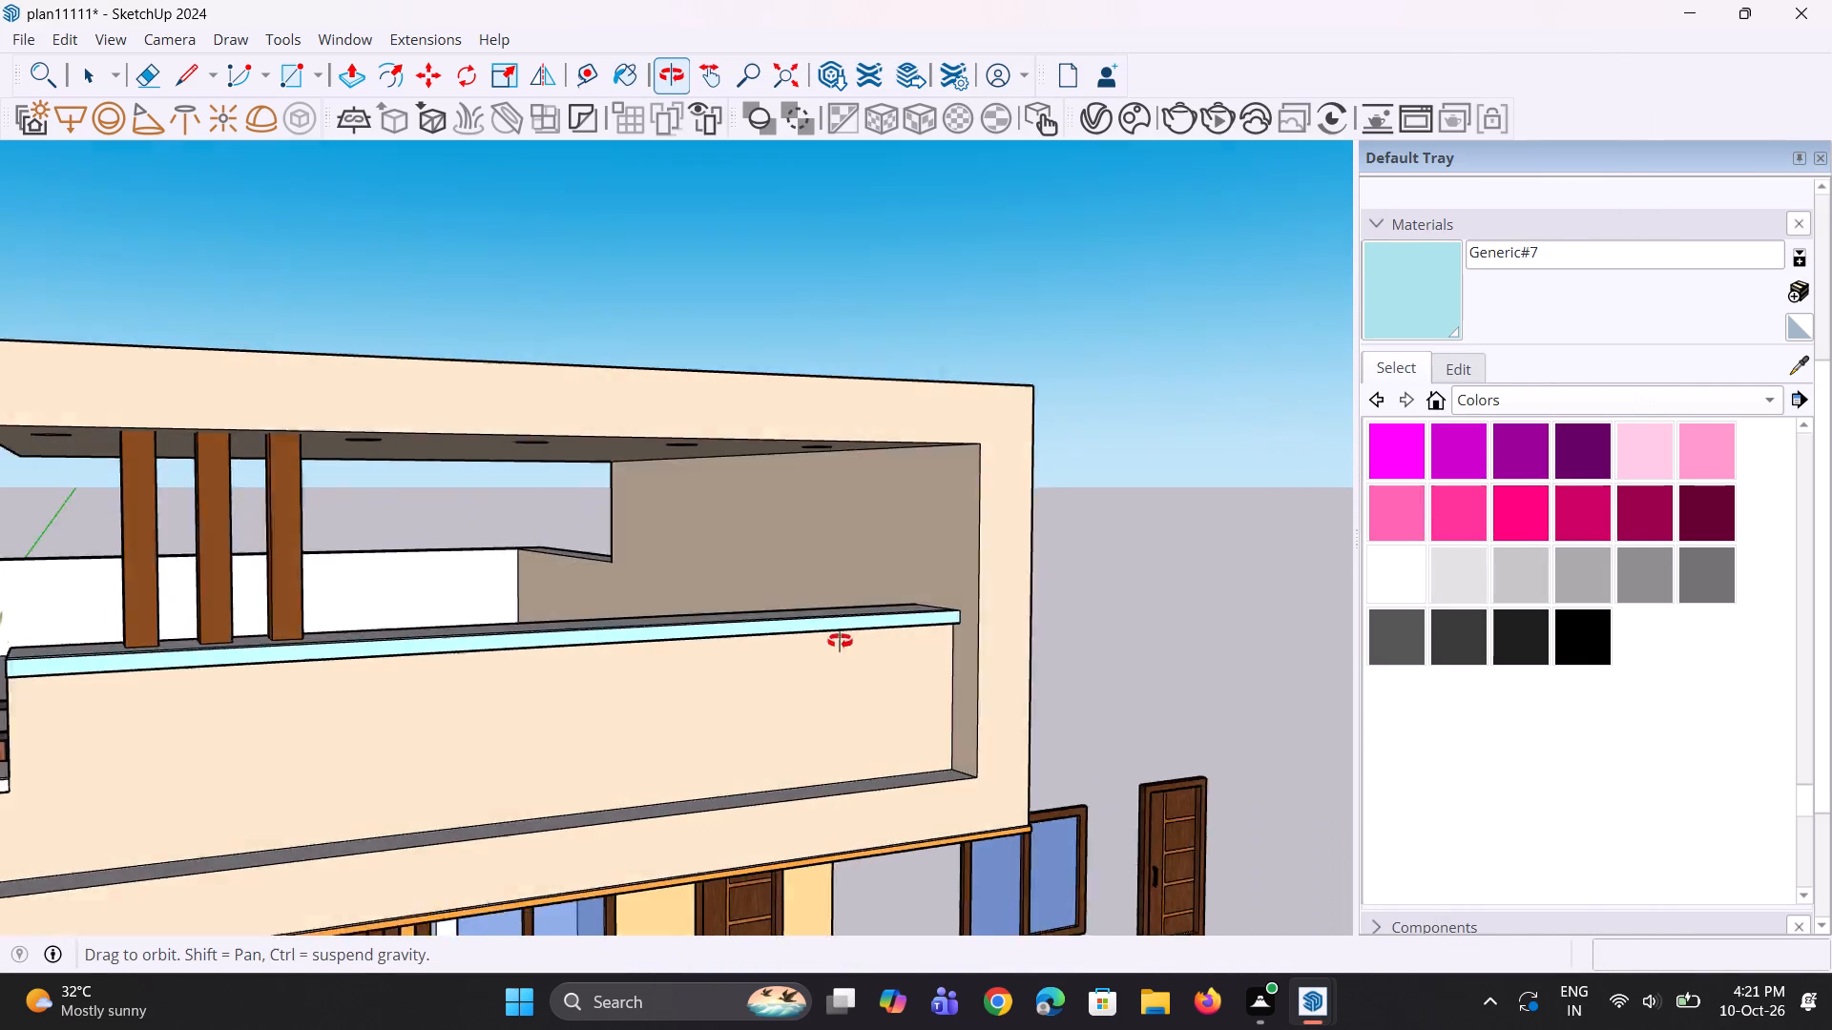
middle_click_drag(840, 641, 979, 648)
scroll(212, 658, "up", 1)
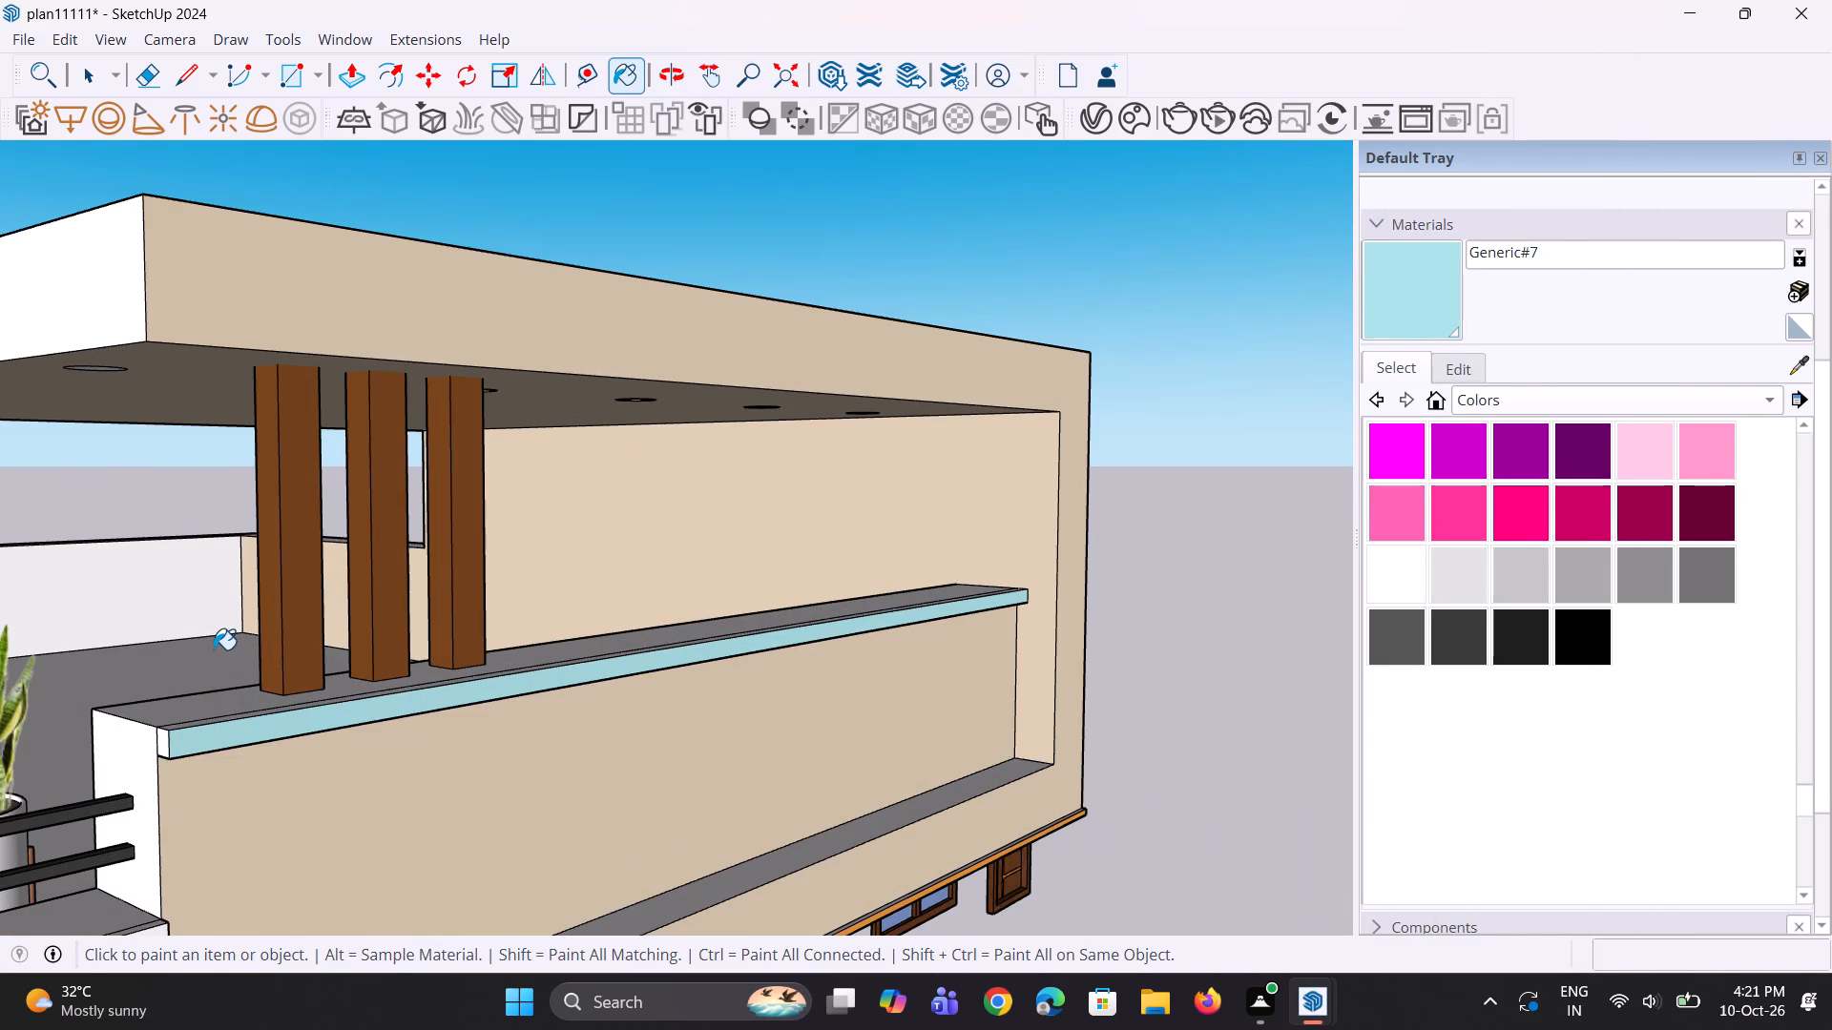
scroll(134, 815, "up", 5)
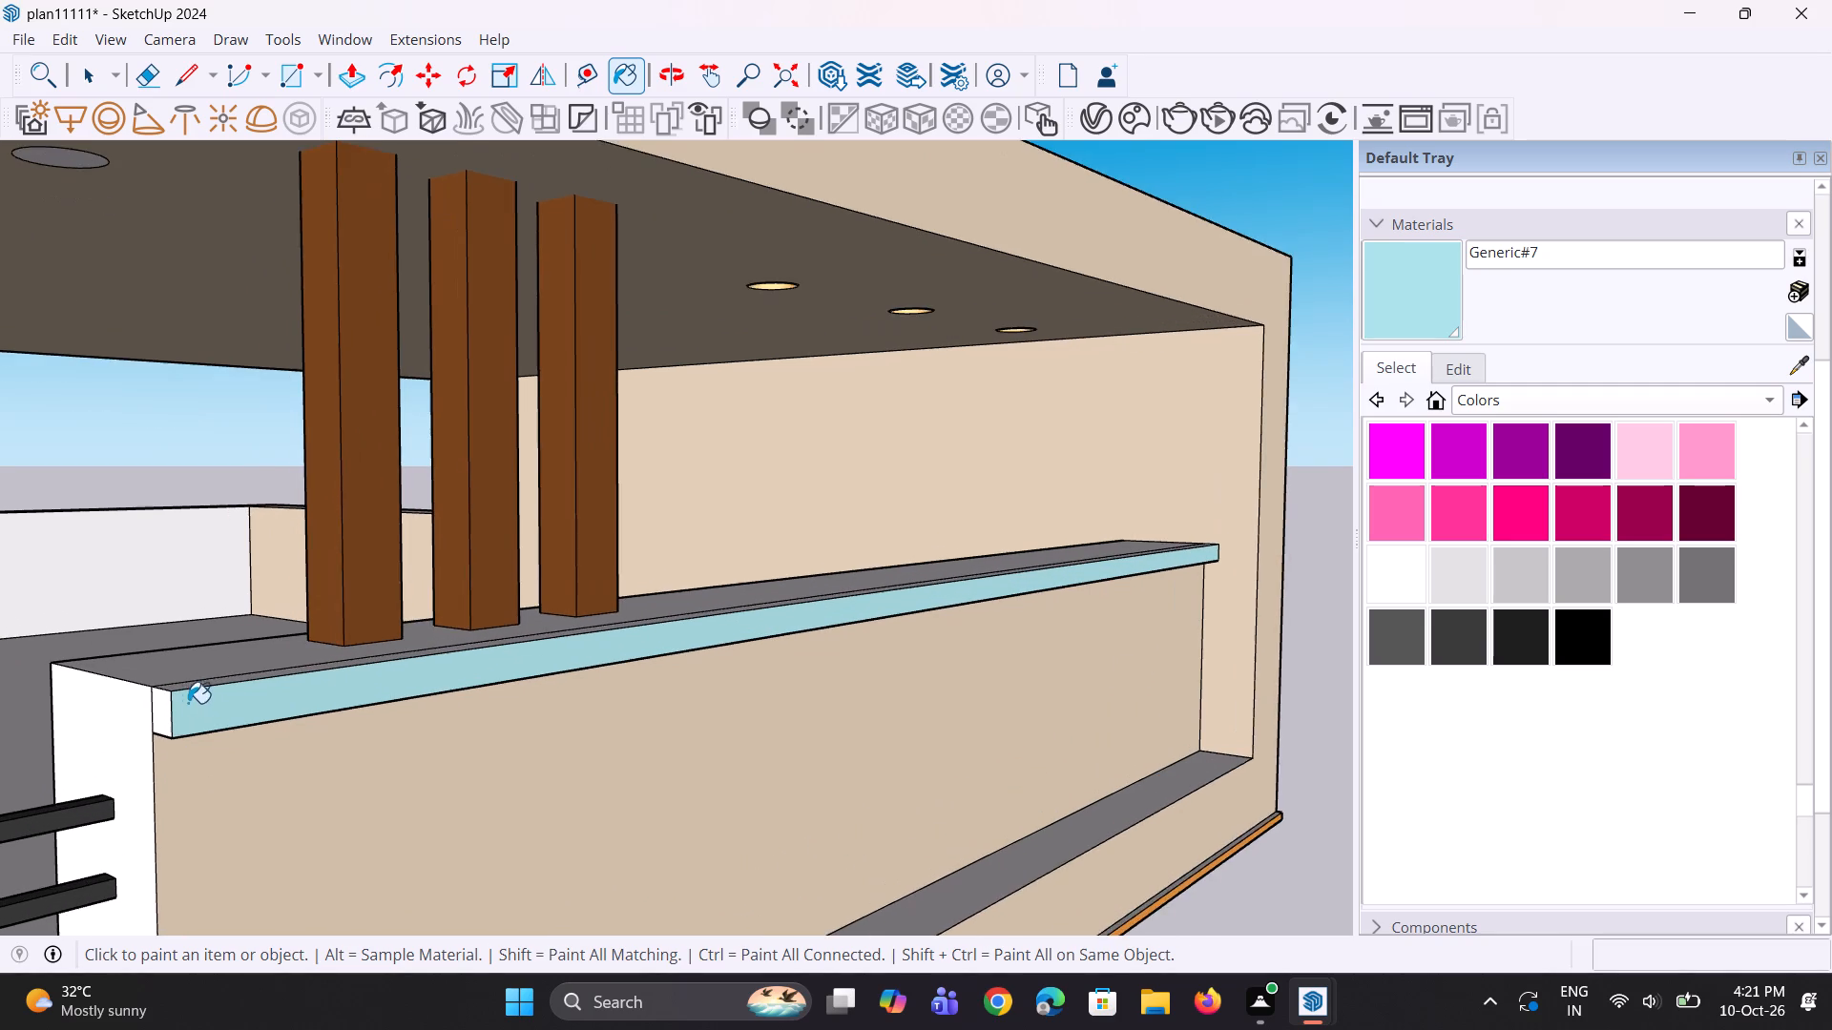
scroll(179, 700, "up", 1)
left_click(160, 711)
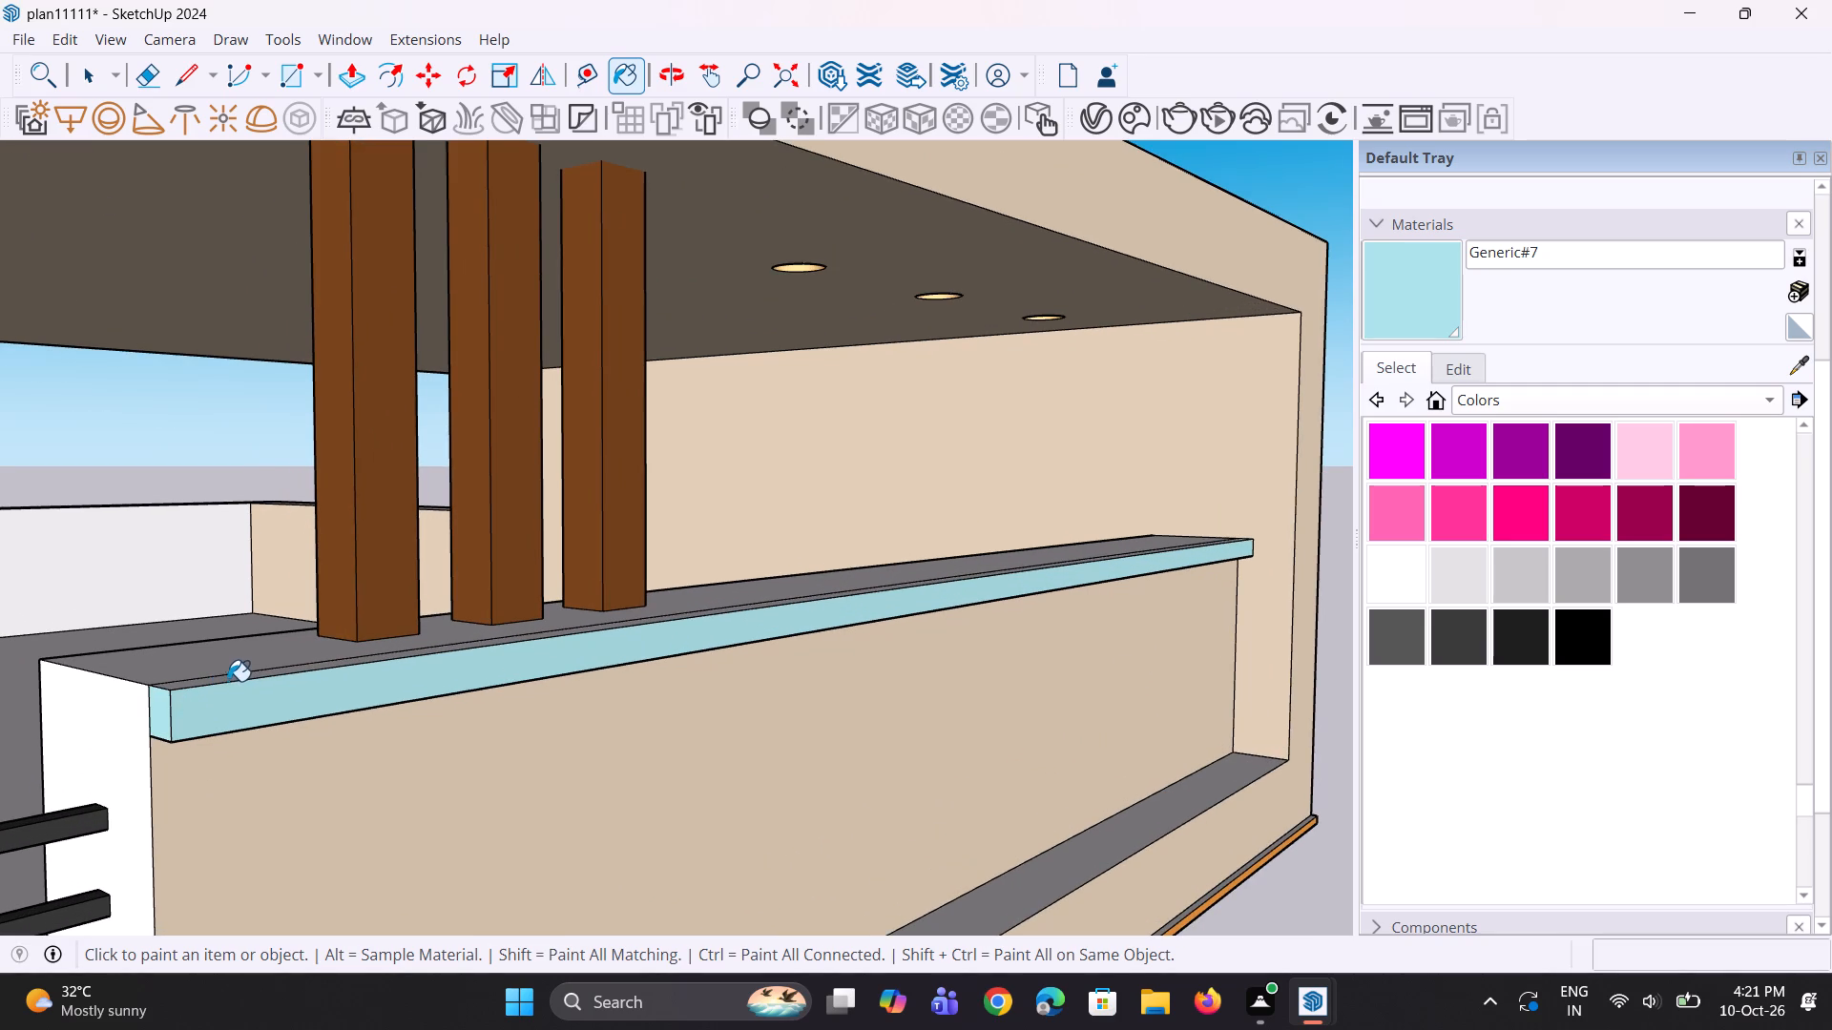
middle_click_drag(248, 679, 227, 771)
scroll(232, 772, "up", 1)
left_click(232, 772)
Examine the roof terrace's painted coping strip, the railing ledge and the side parapet's coping from several angles.
scroll(260, 767, "down", 3)
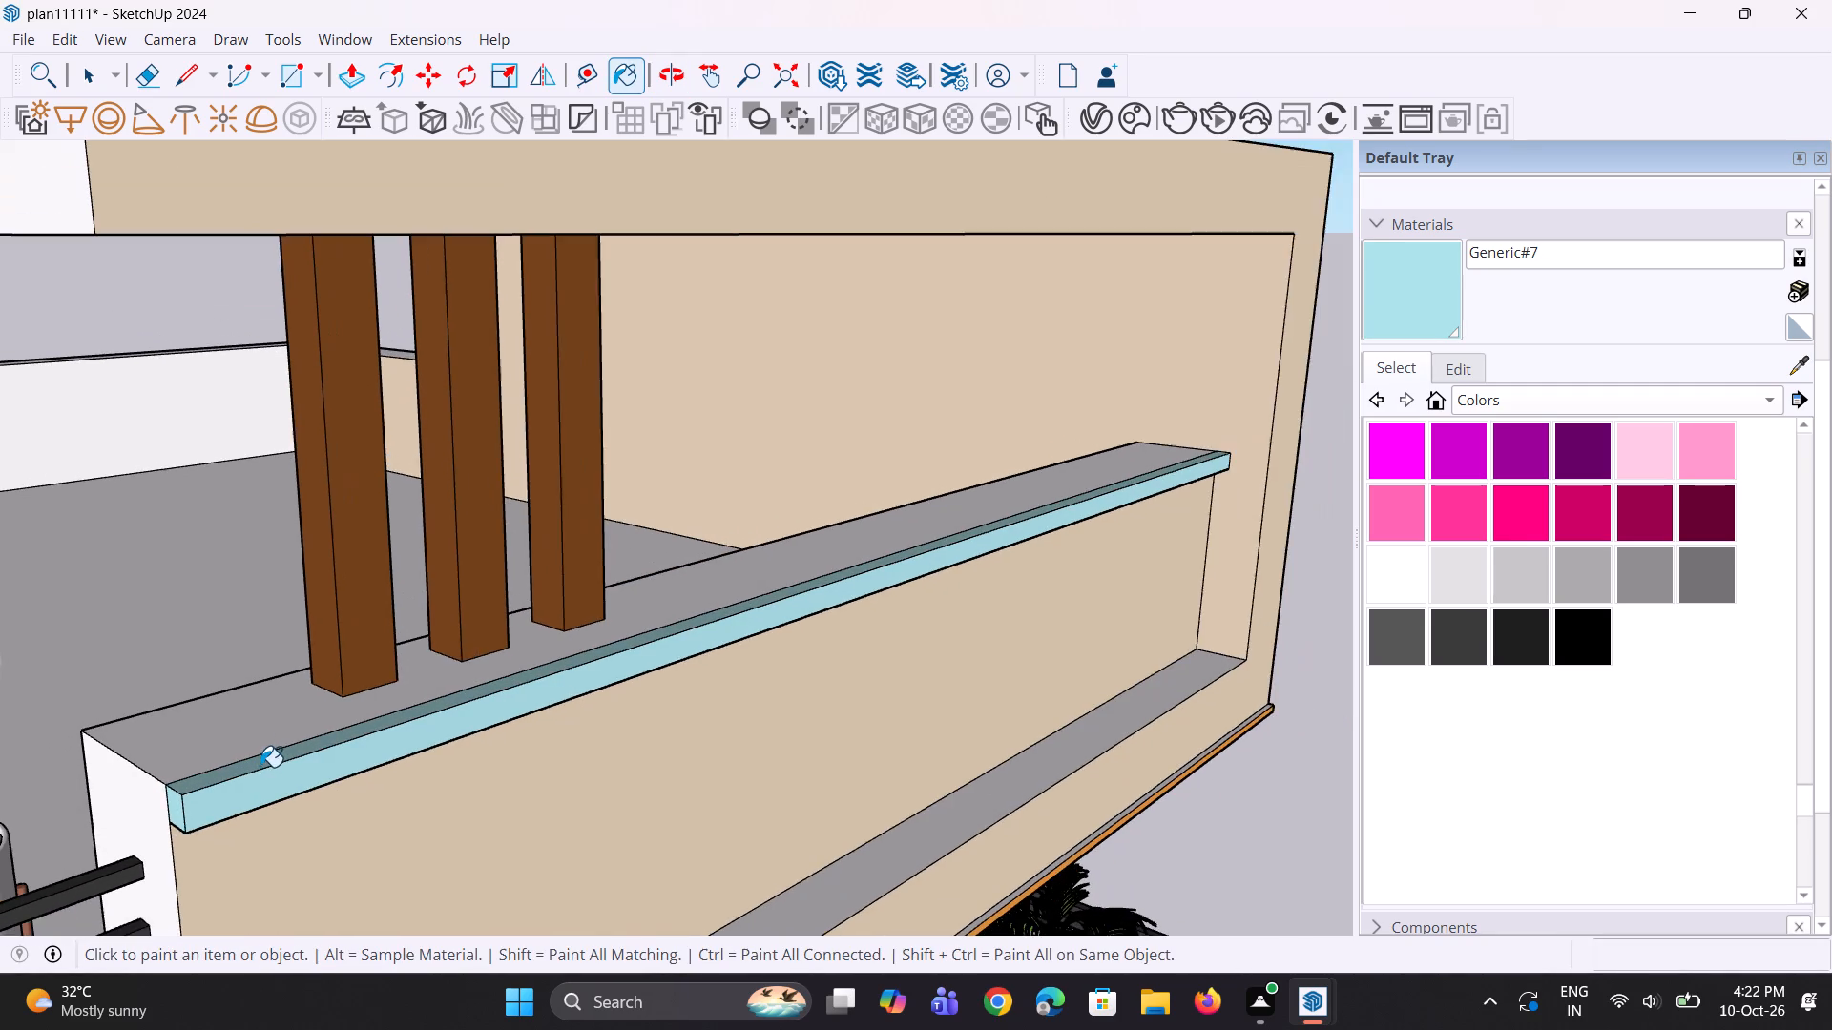
scroll(254, 767, "down", 3)
middle_click_drag(446, 754, 390, 679)
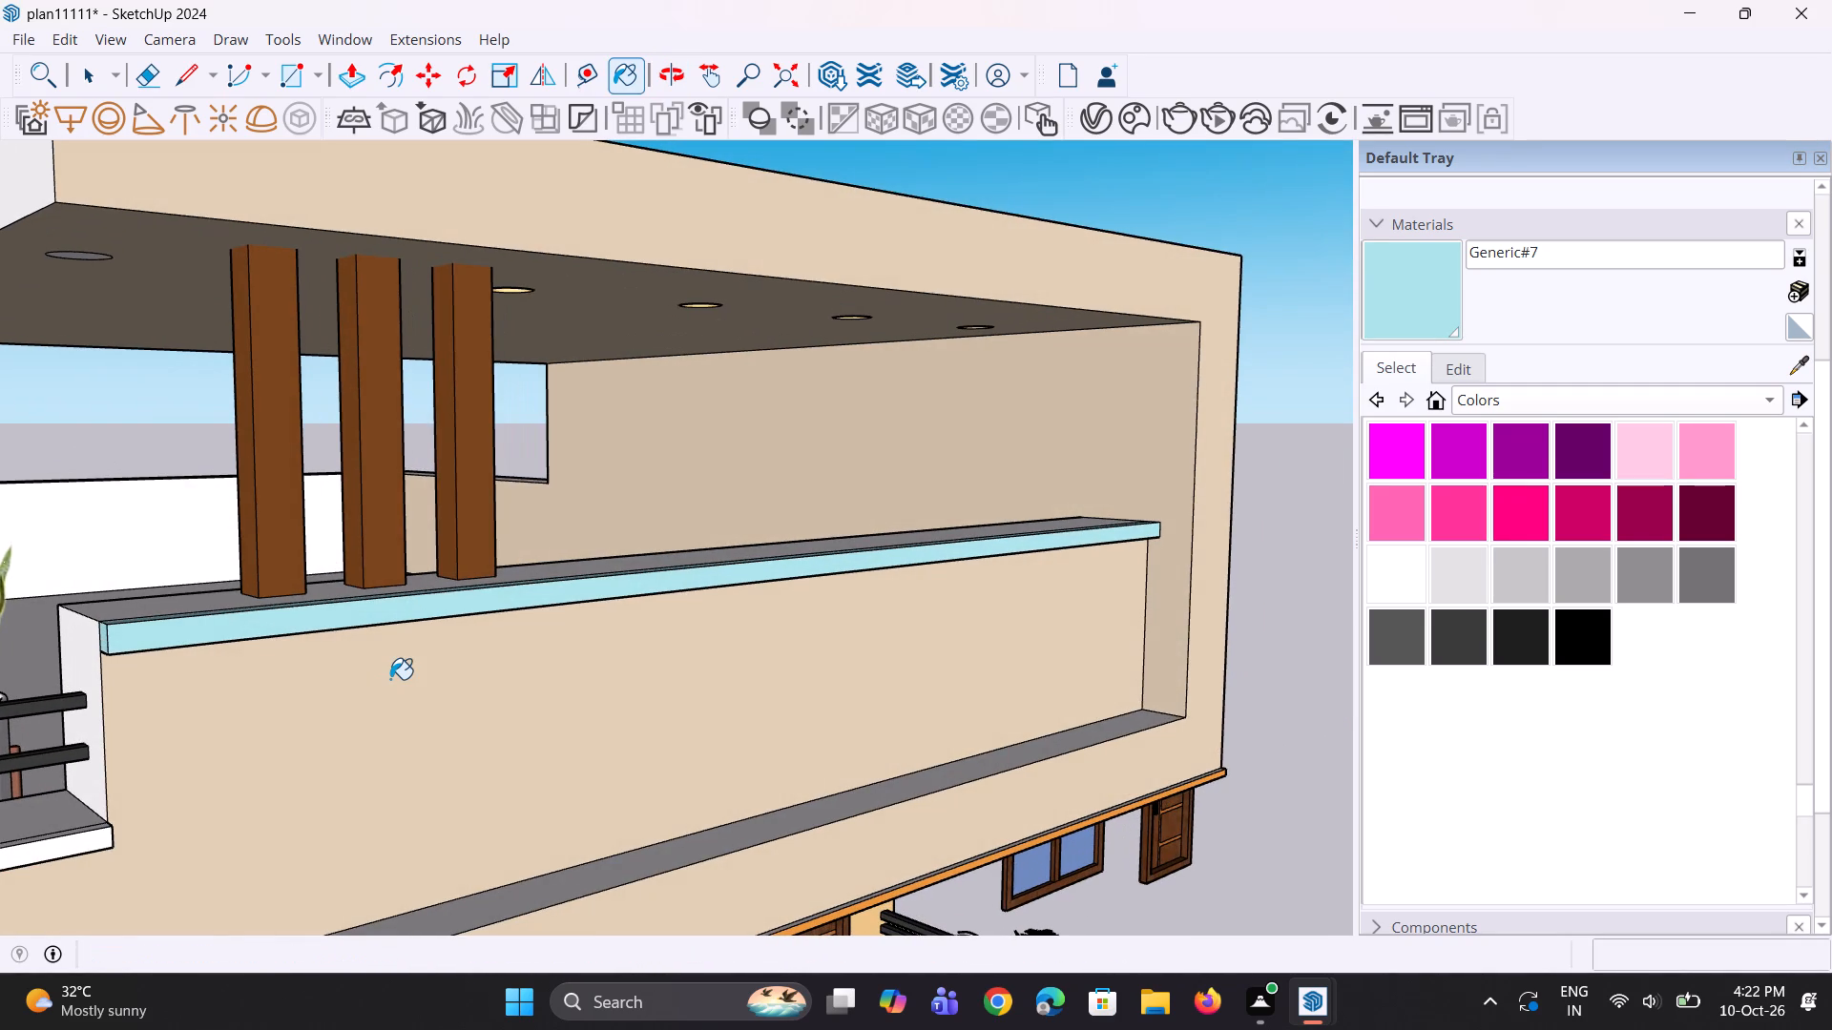
scroll(390, 679, "down", 3)
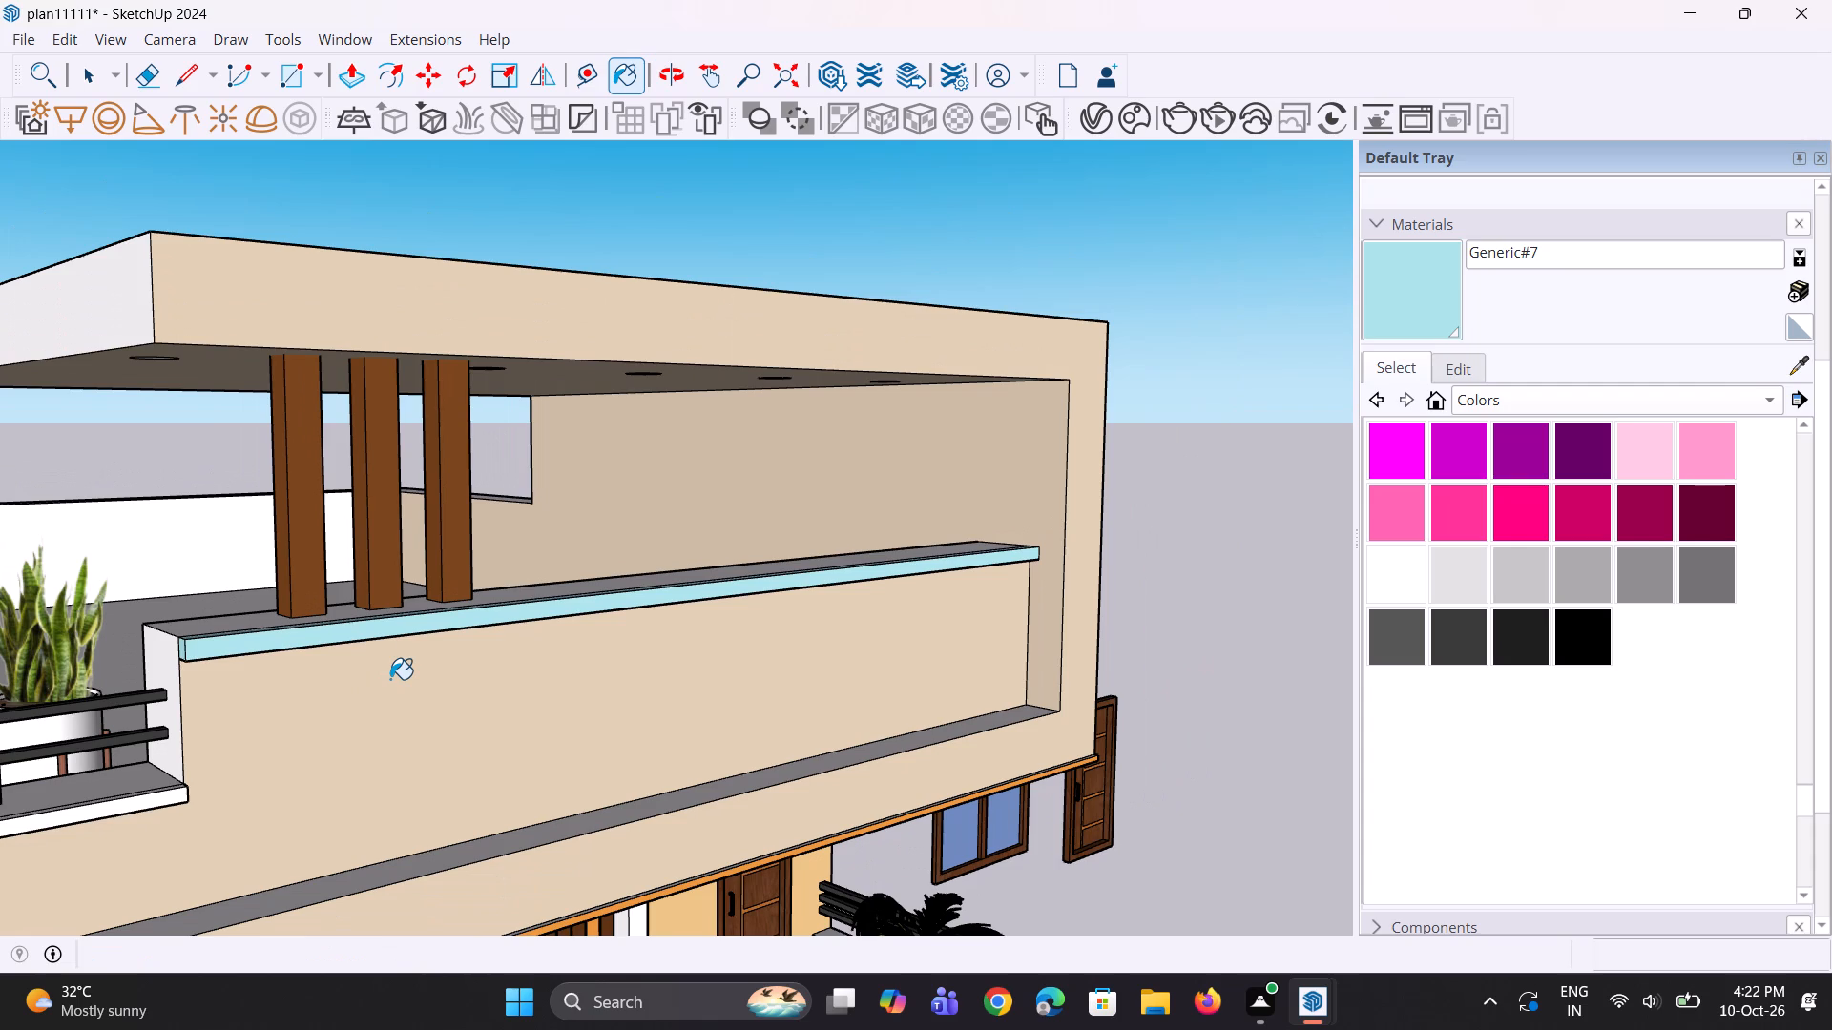
scroll(390, 679, "down", 5)
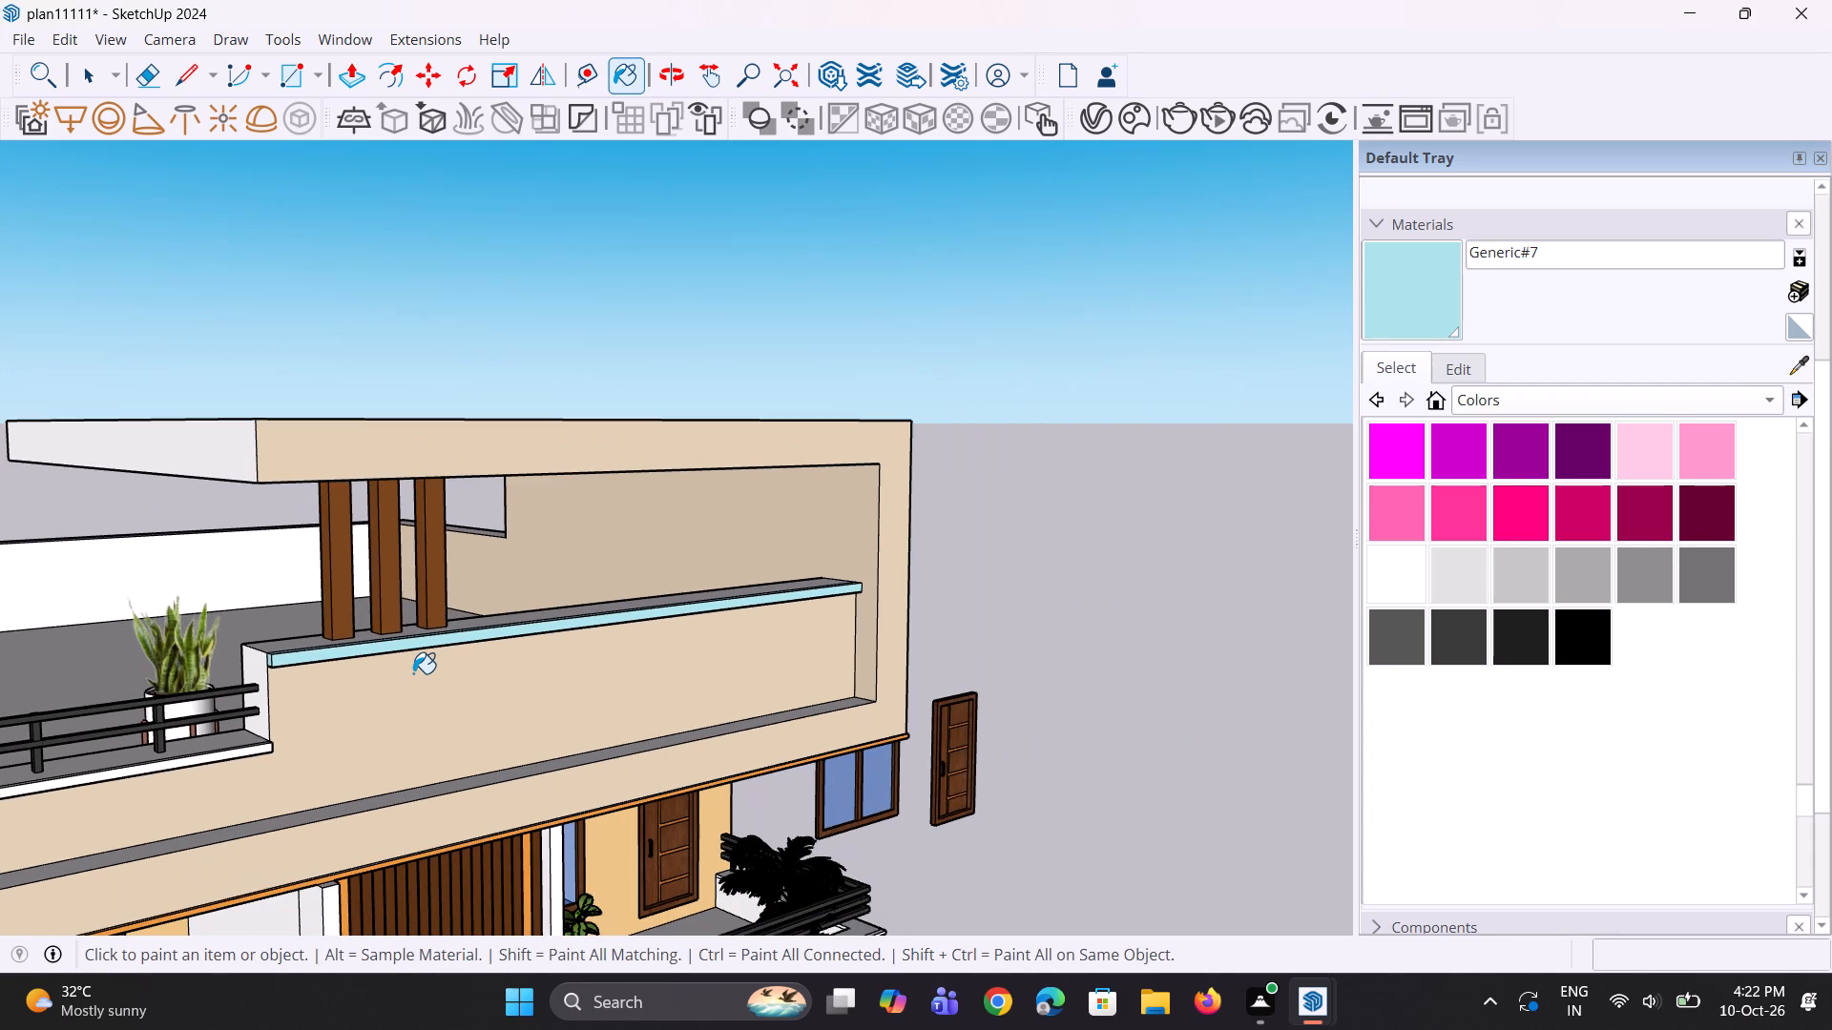
scroll(414, 673, "down", 2)
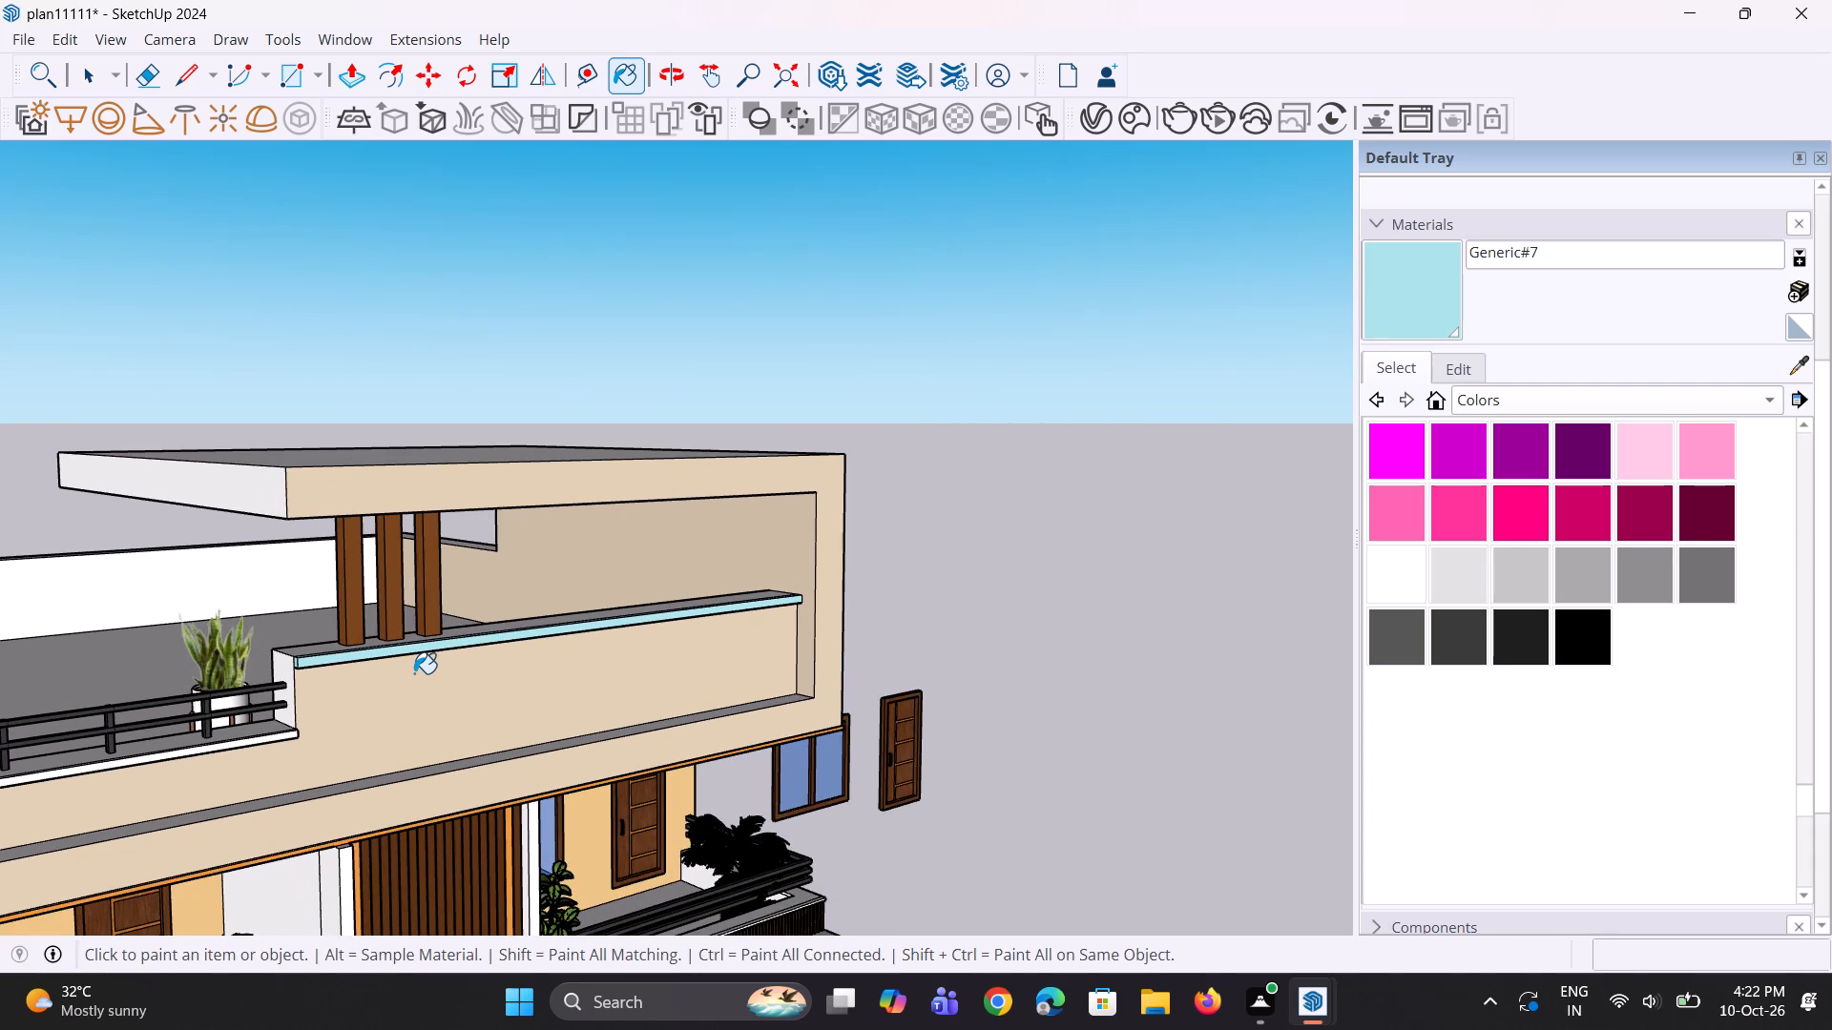
scroll(413, 673, "down", 5)
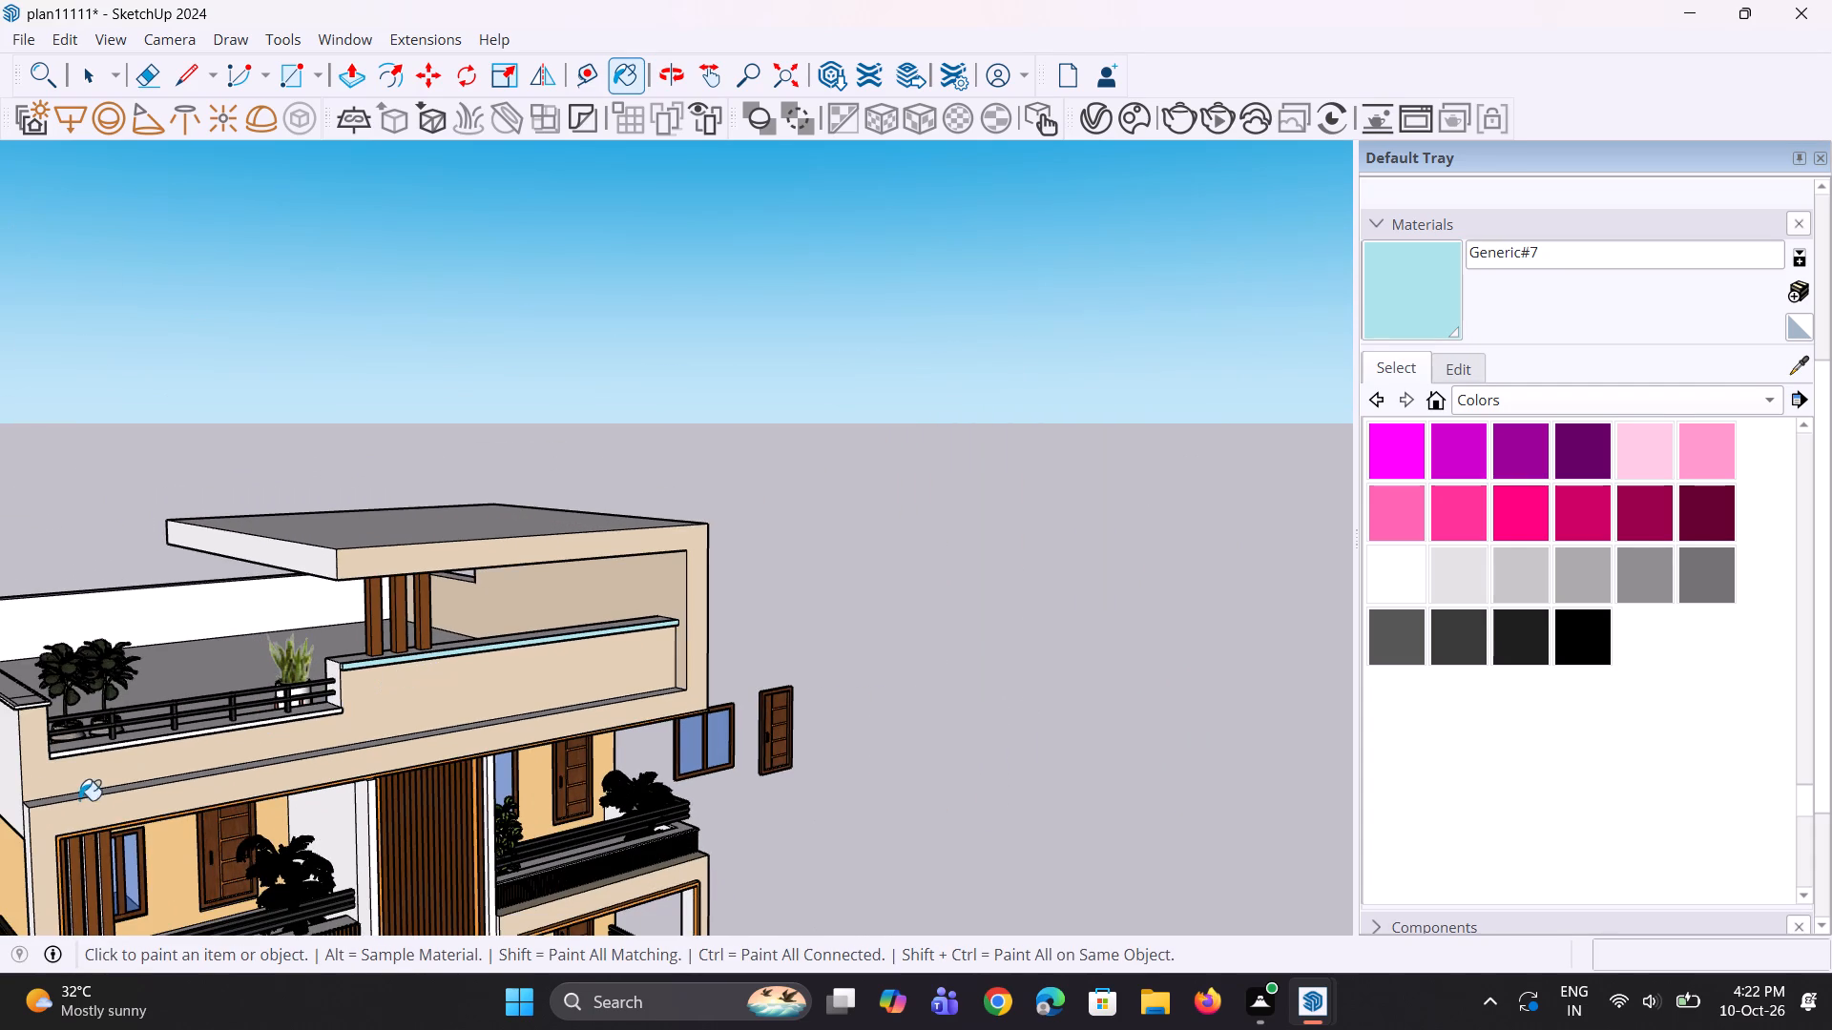
scroll(17, 802, "up", 7)
scroll(73, 729, "up", 10)
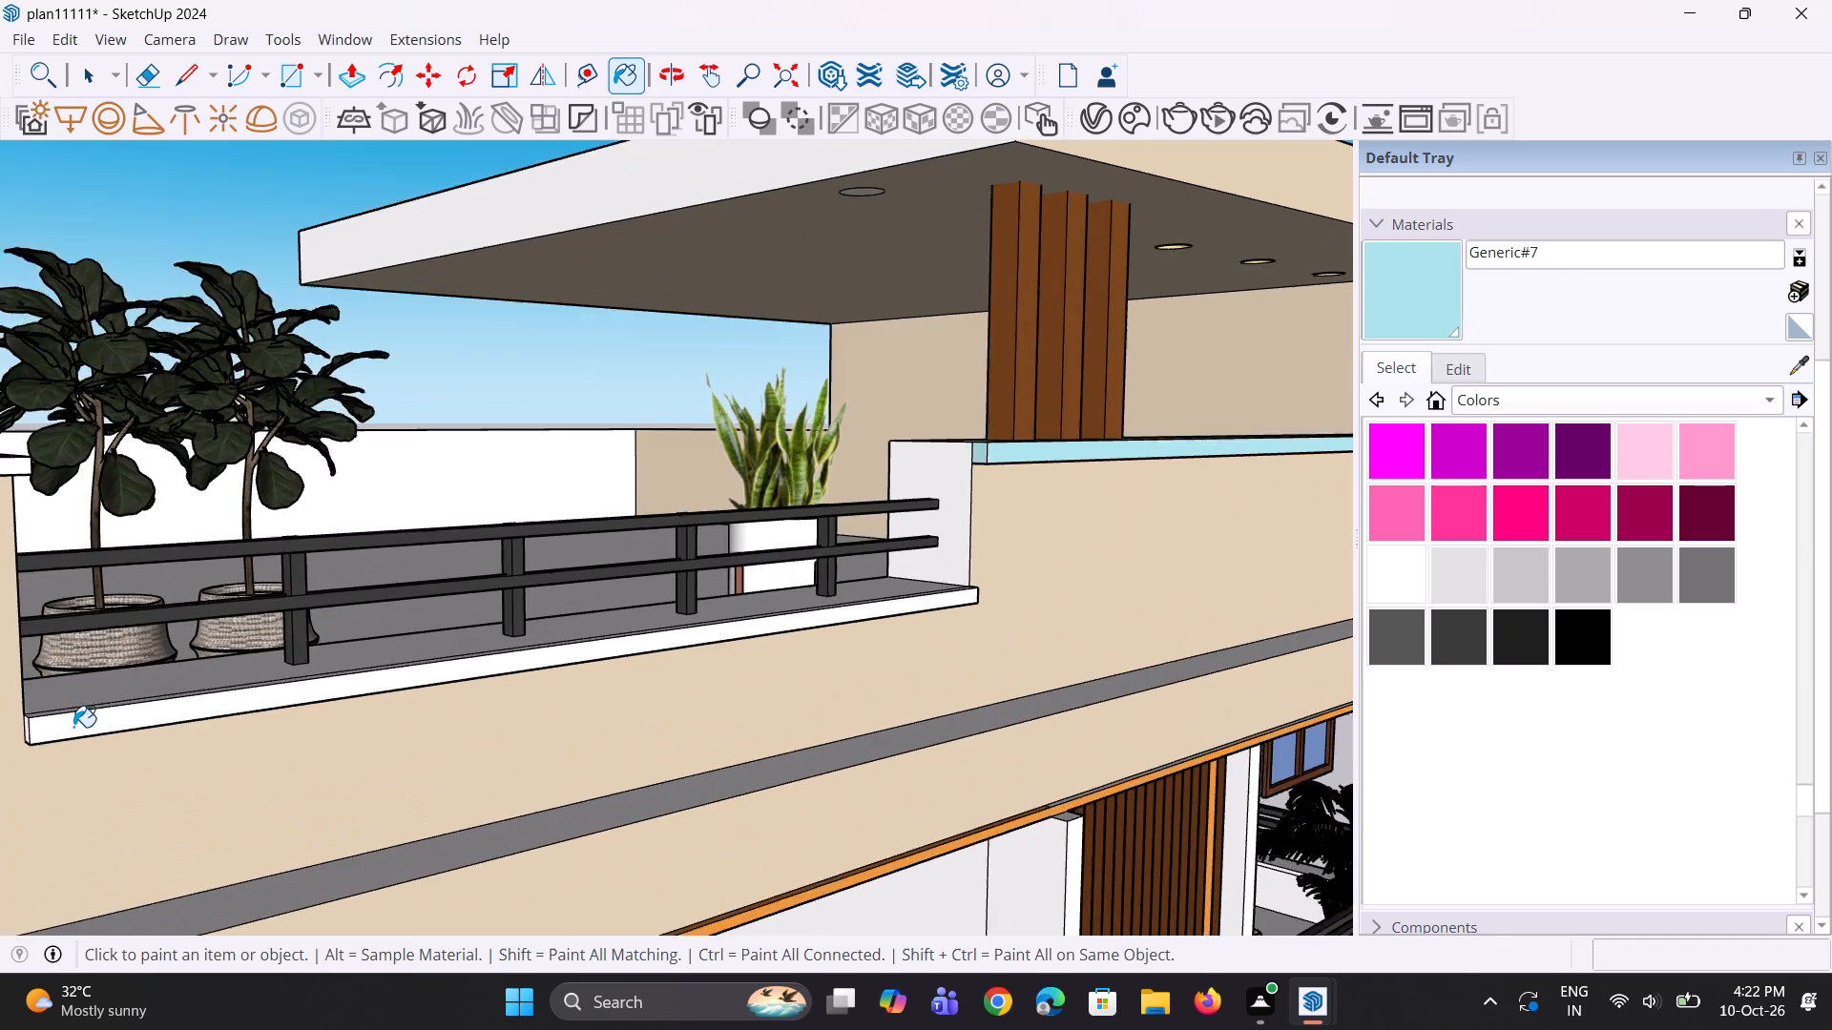
middle_click_drag(74, 731, 185, 779)
scroll(198, 754, "down", 4)
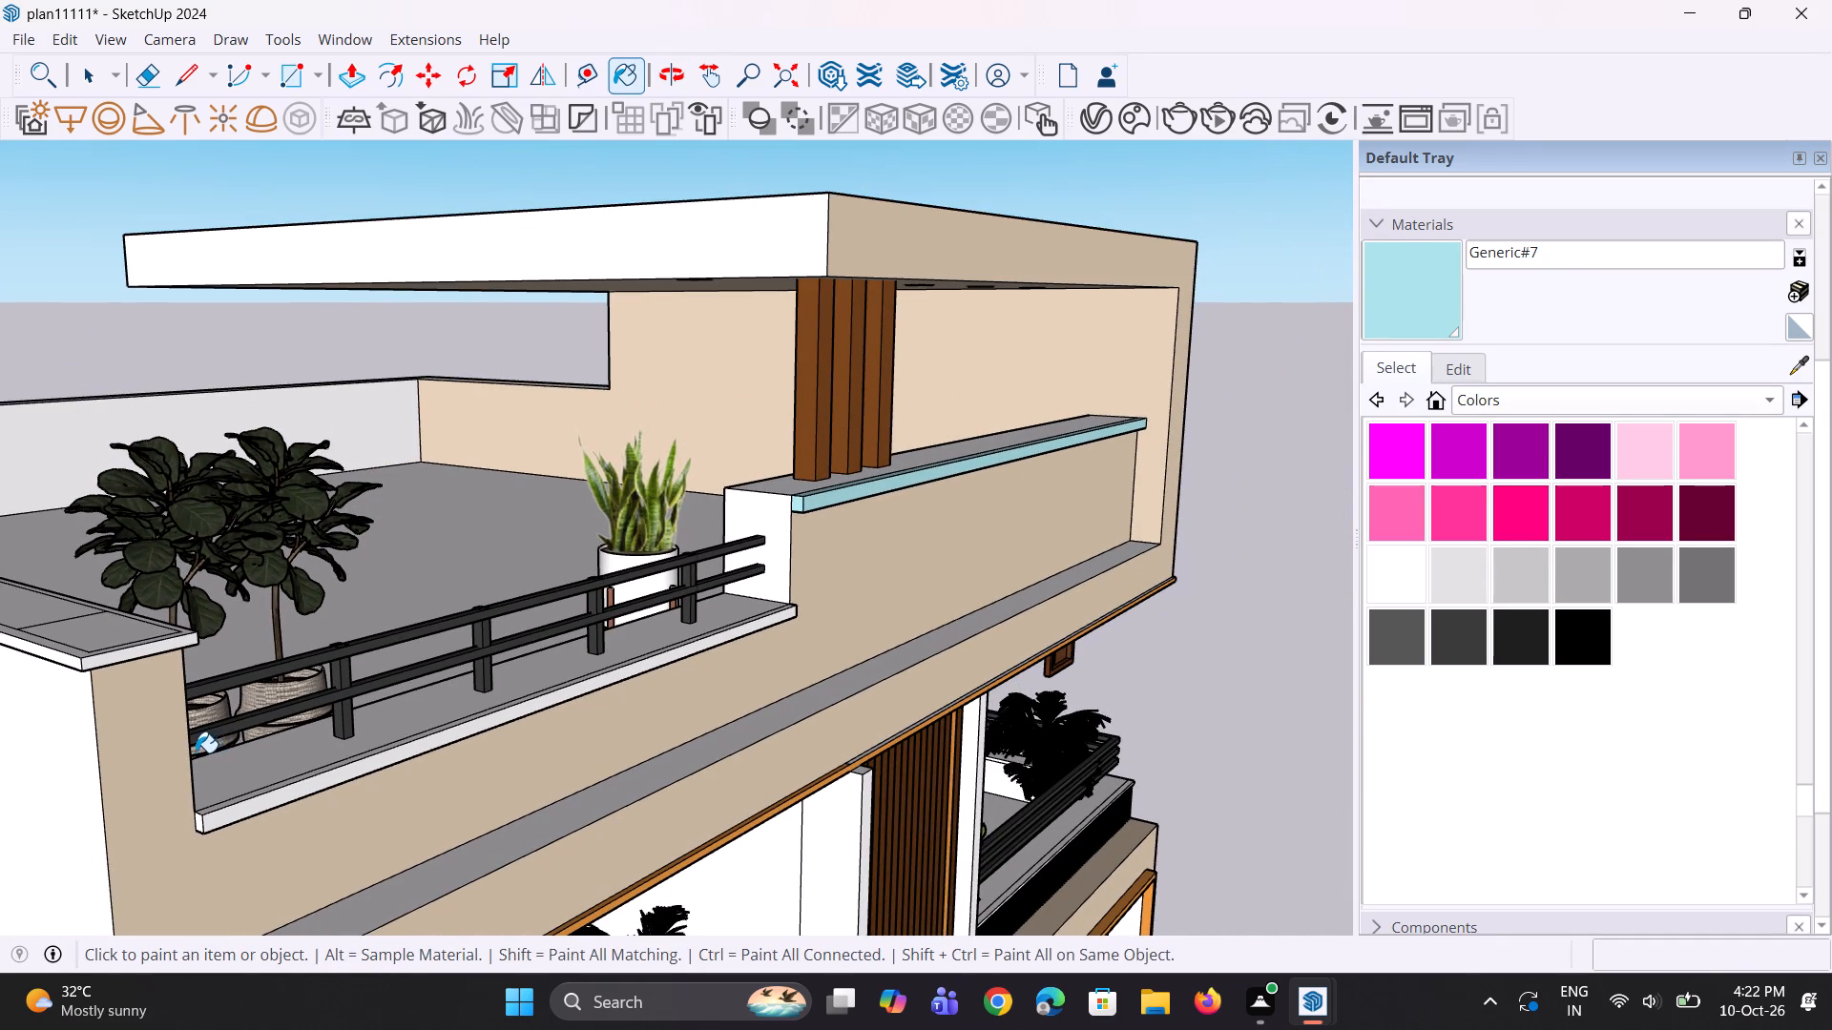
scroll(269, 664, "down", 4)
scroll(101, 646, "down", 3)
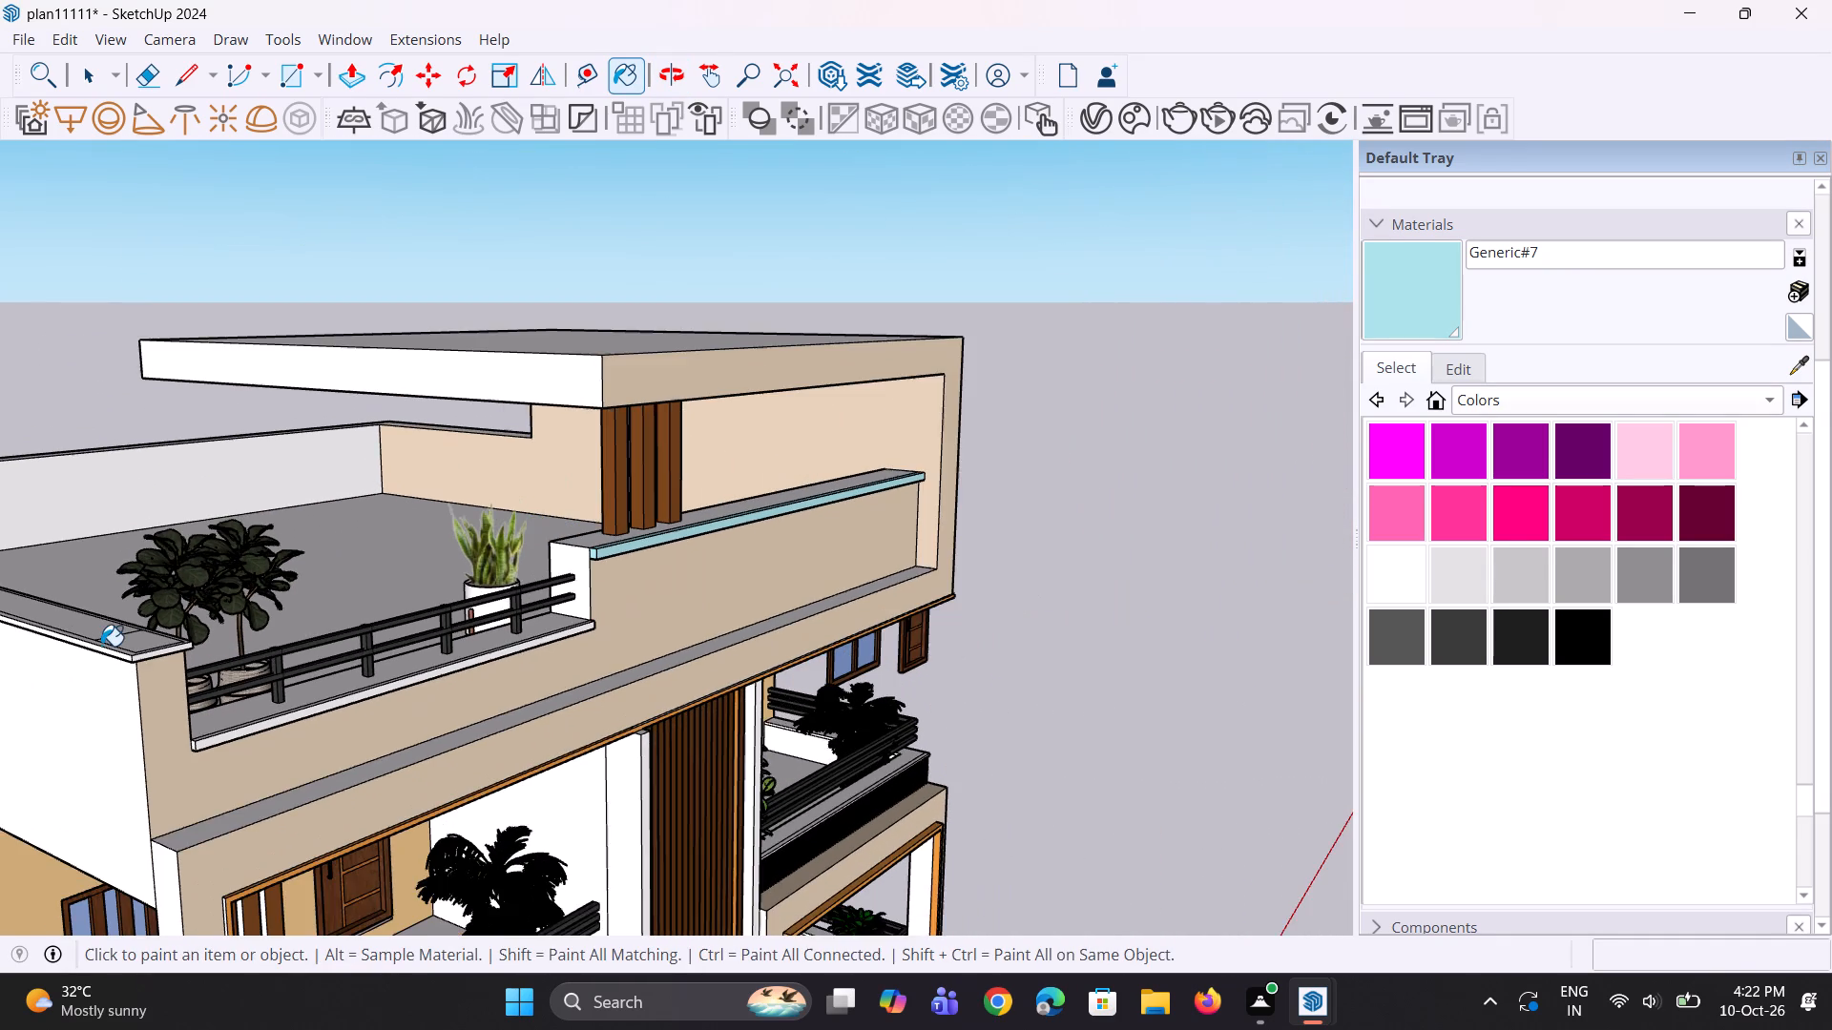
scroll(103, 645, "down", 3)
middle_click_drag(100, 646, 163, 741)
scroll(167, 812, "up", 6)
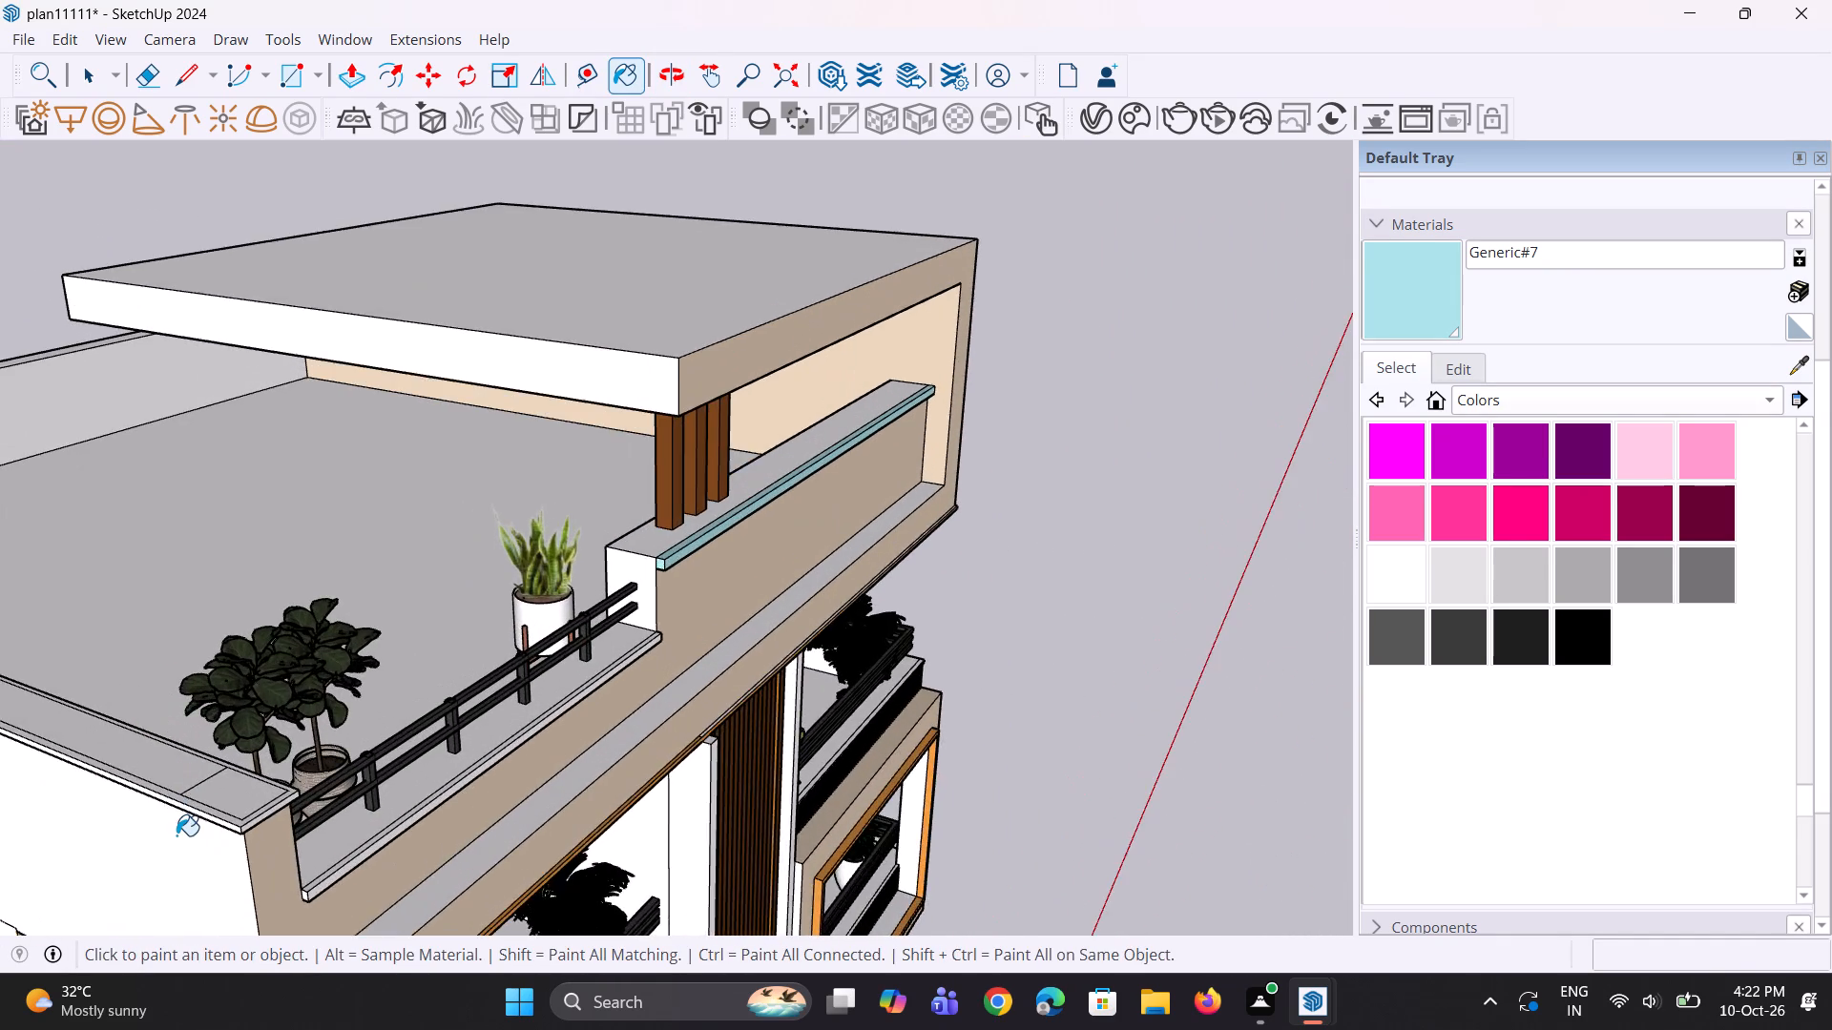
scroll(177, 835, "up", 13)
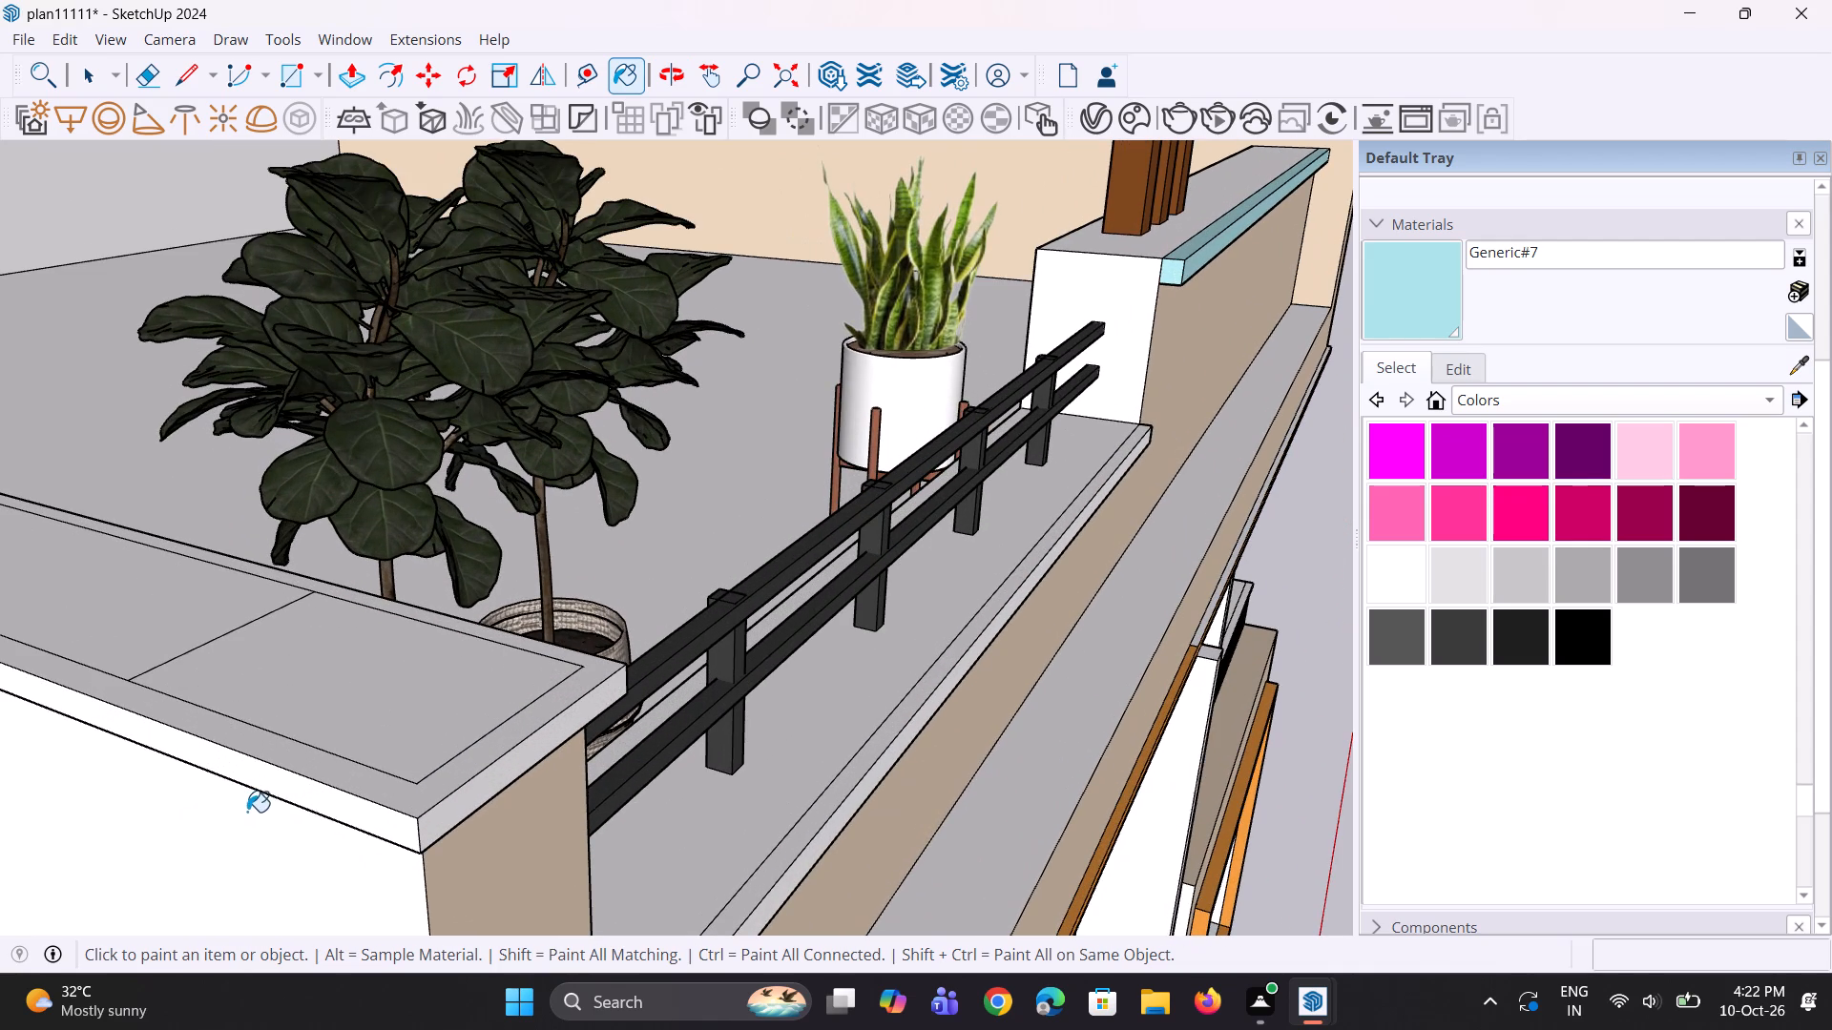
scroll(270, 718, "up", 1)
scroll(229, 685, "down", 7)
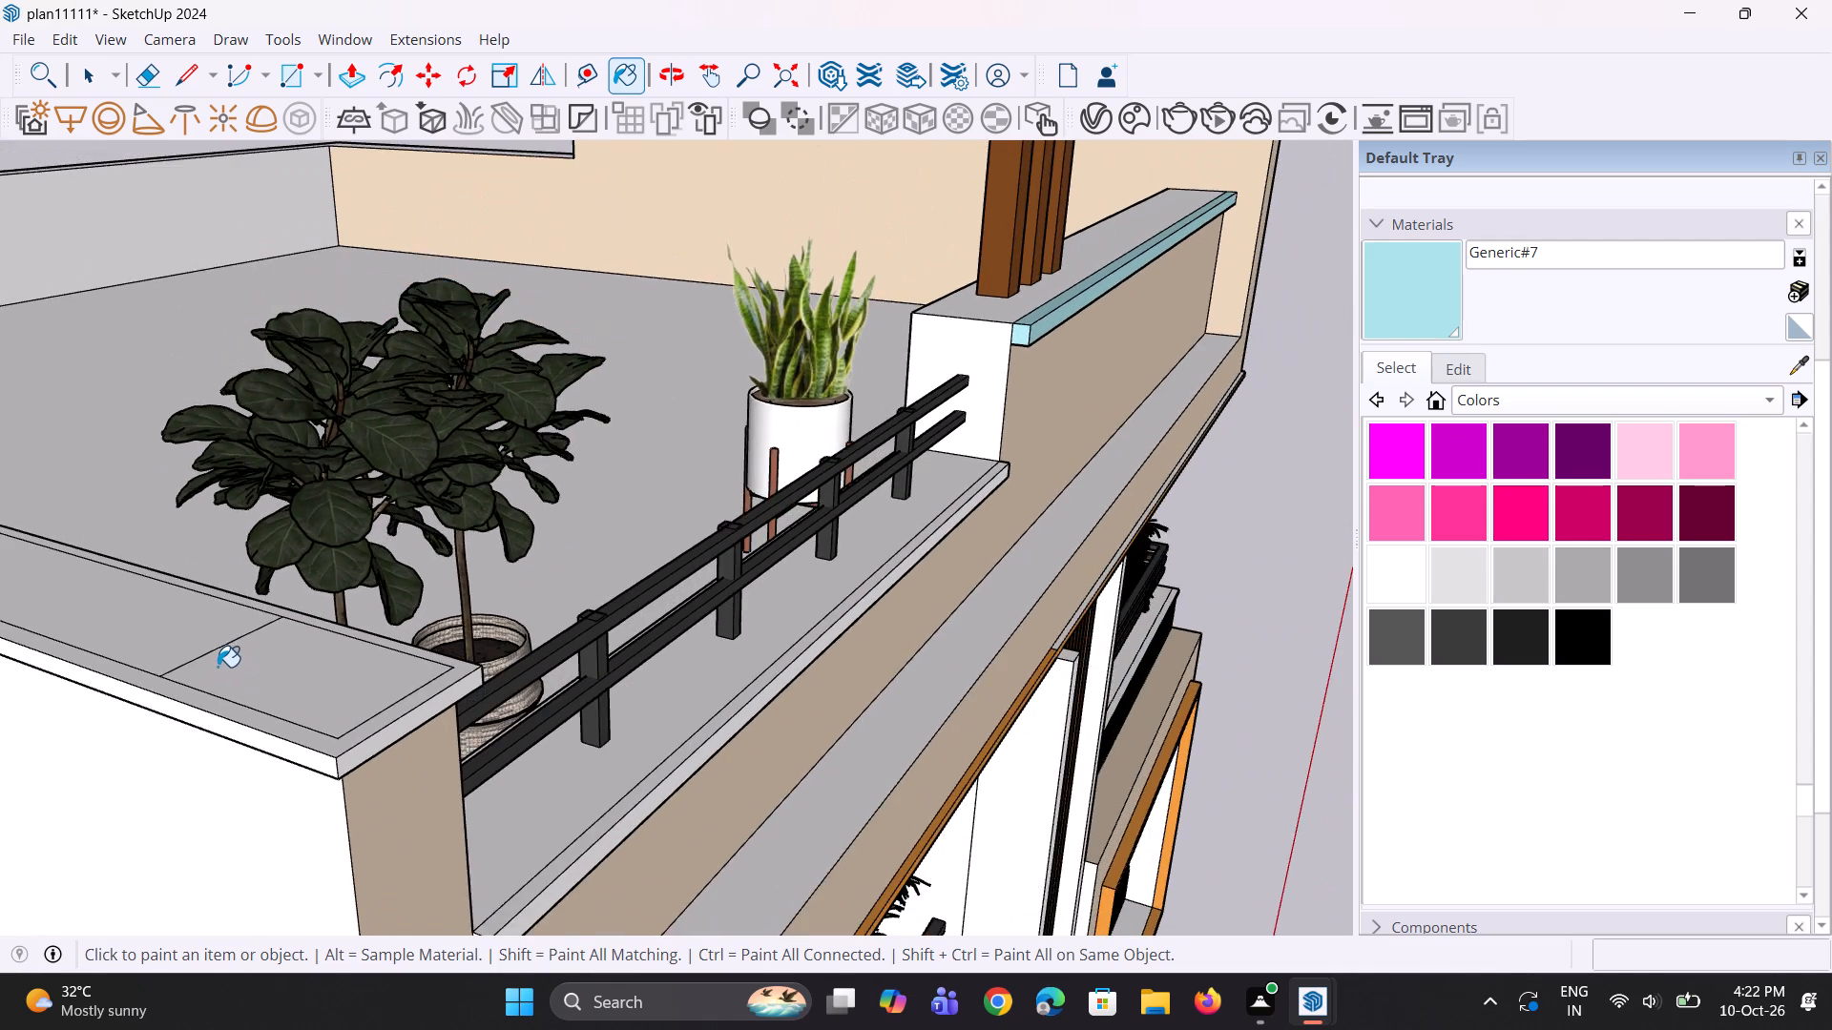
scroll(216, 664, "down", 16)
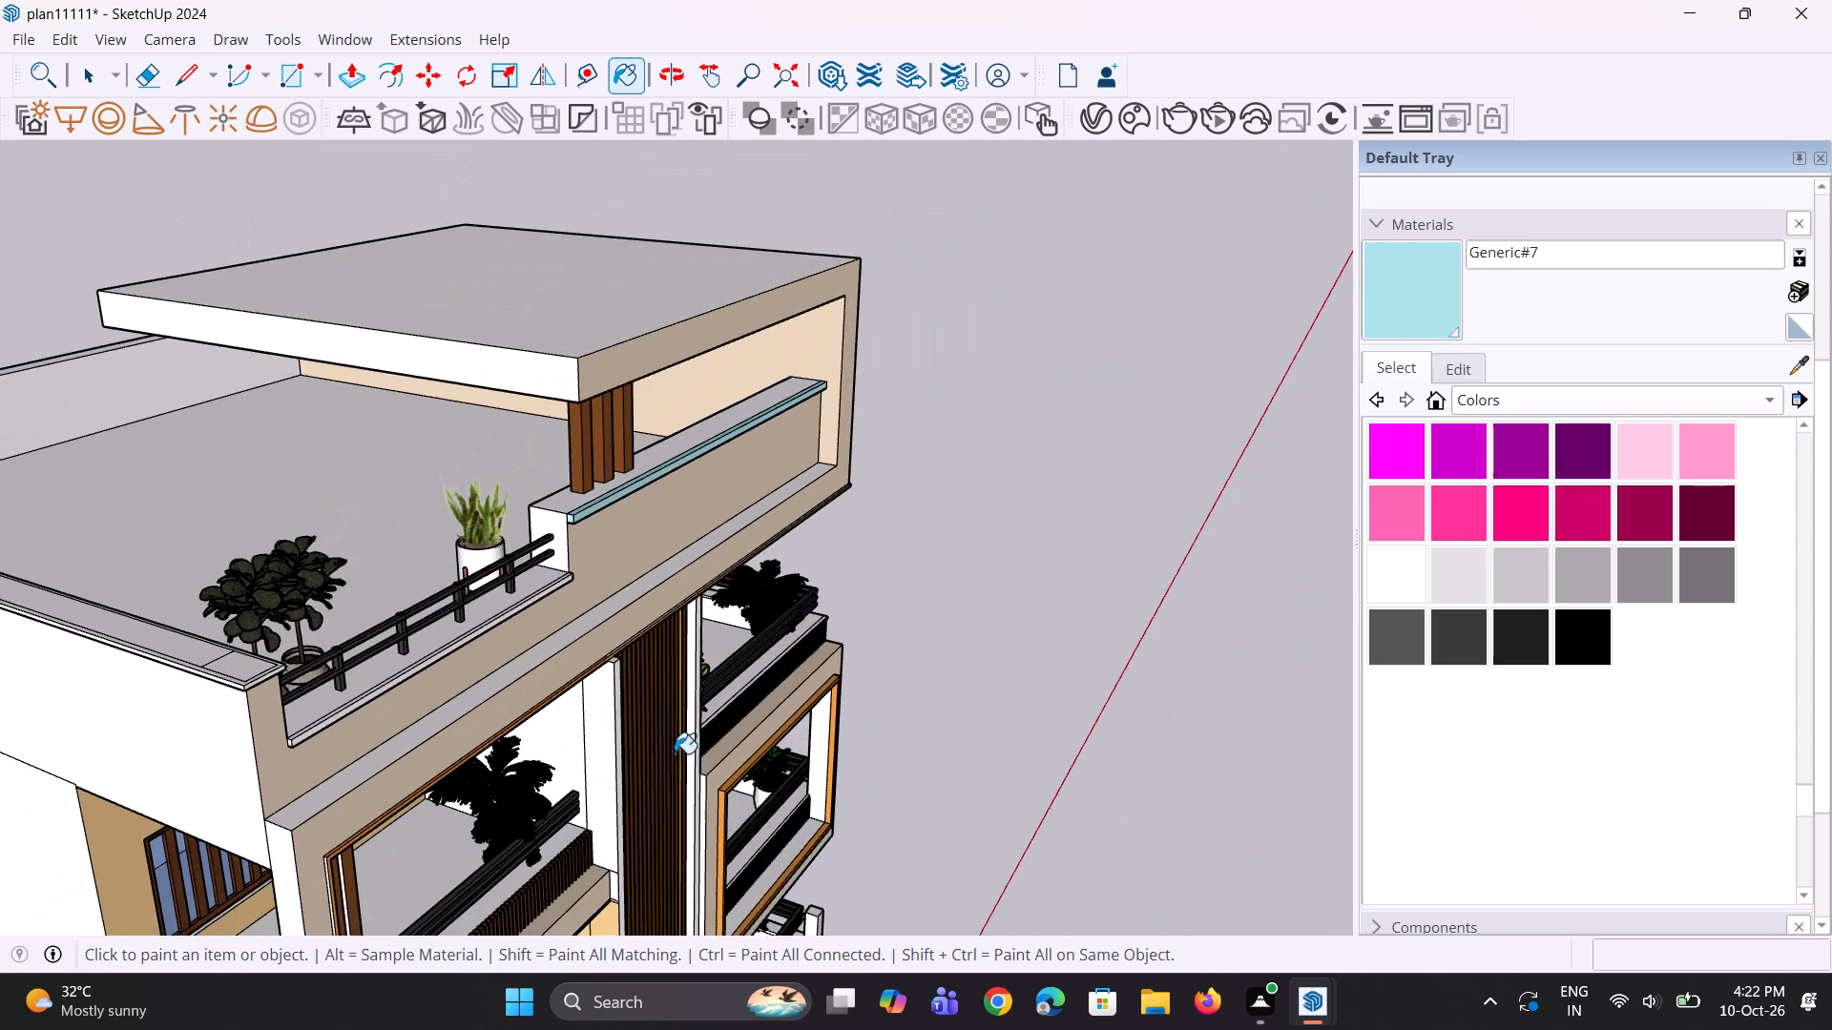
Examine the front facade's balcony edges beside the central wood-slat panel close up, and the whole building from a distance.
middle_click_drag(867, 697, 597, 620)
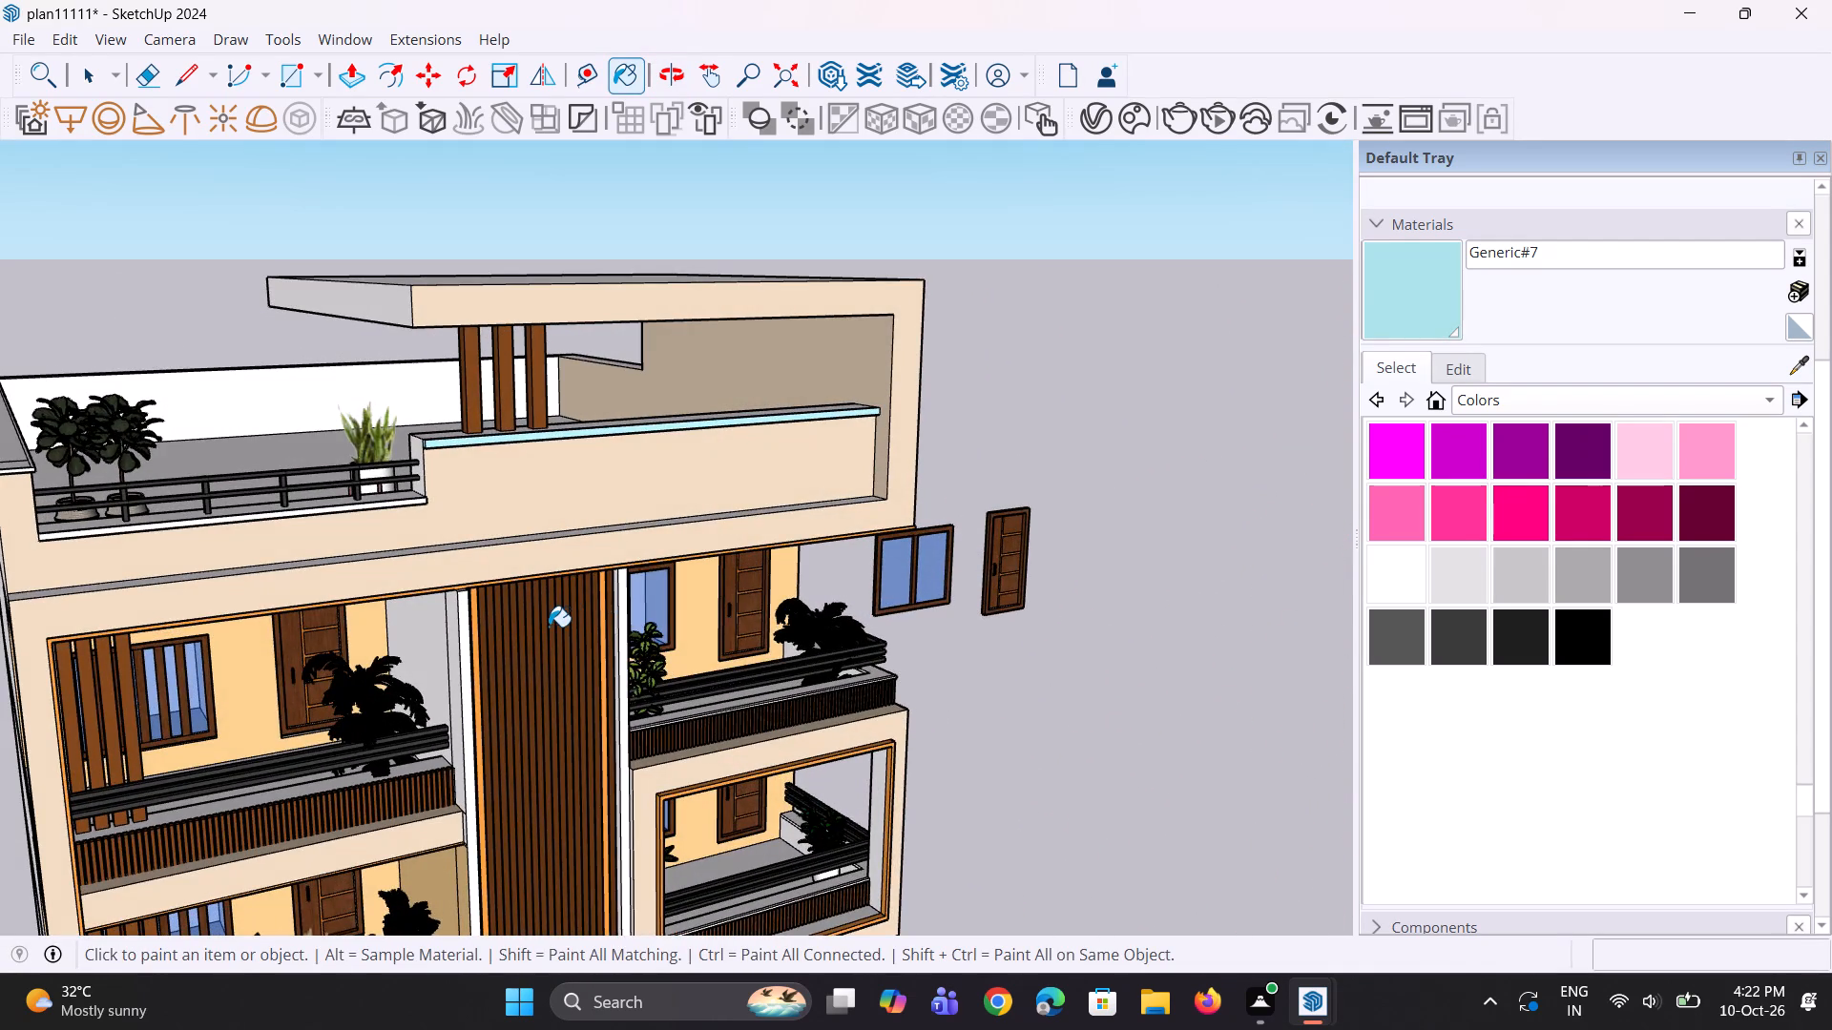
scroll(549, 627, "down", 5)
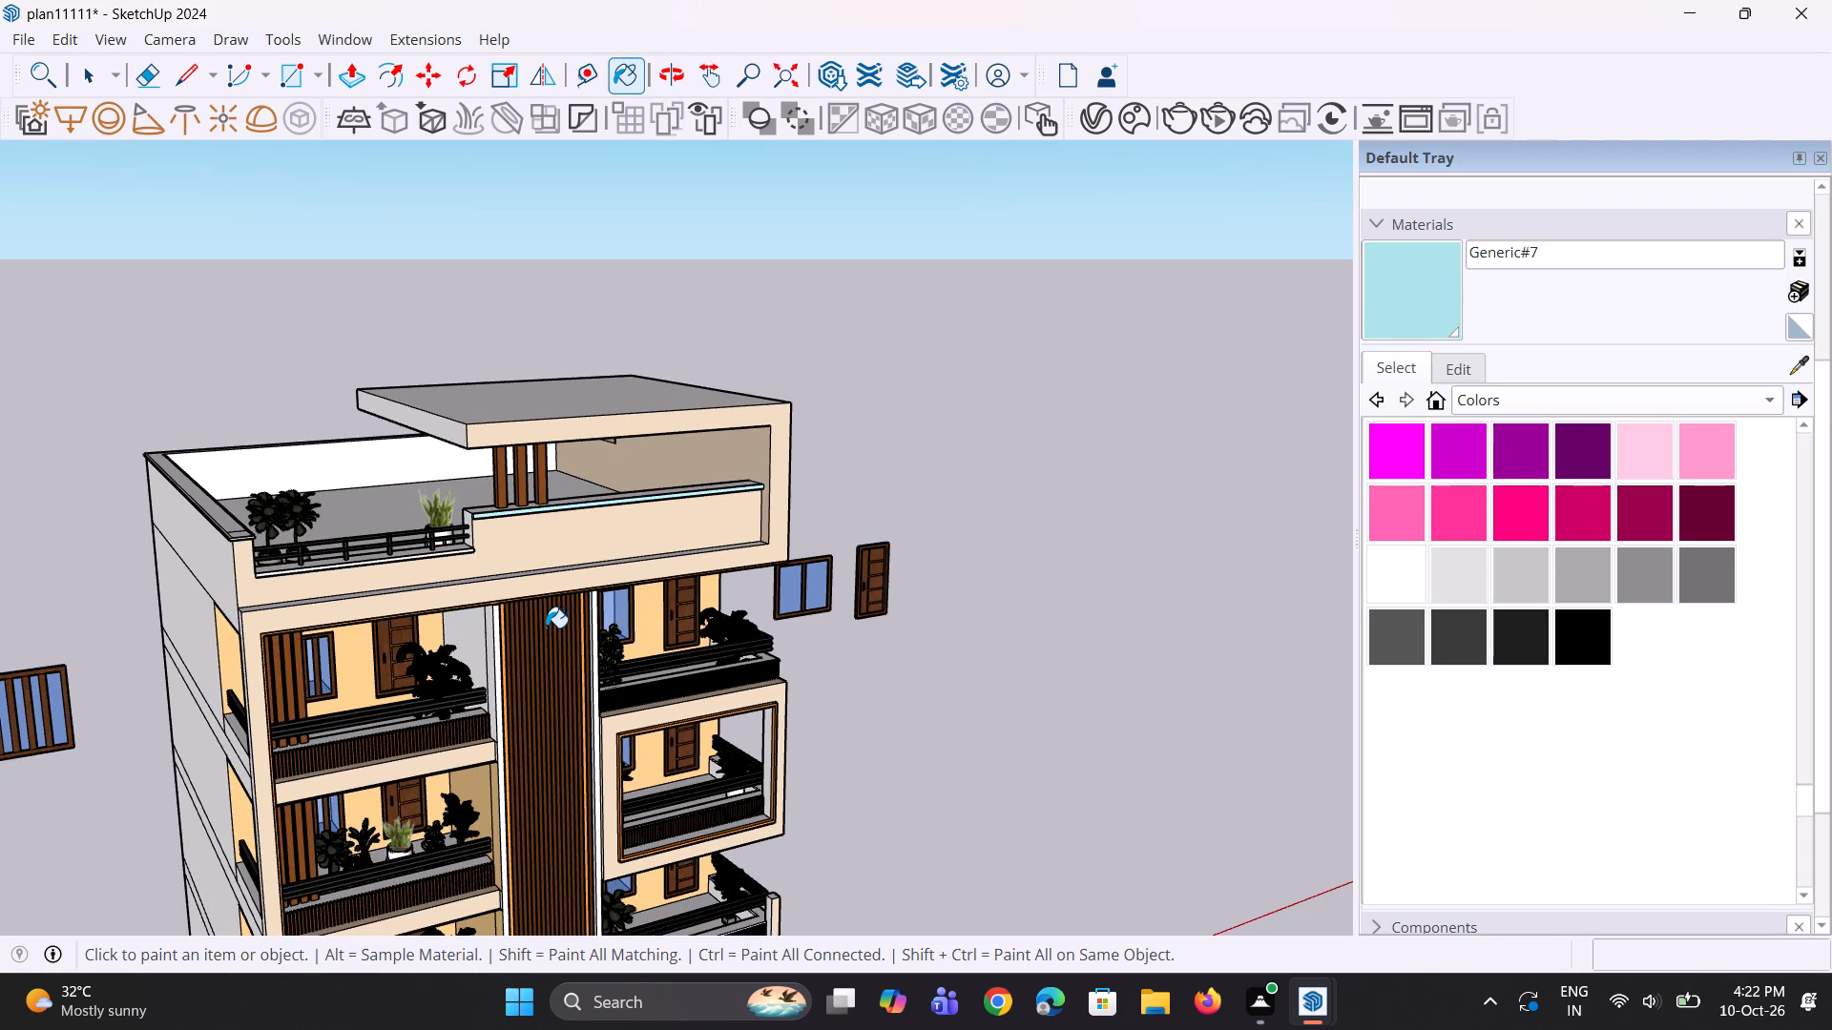
scroll(491, 801, "up", 9)
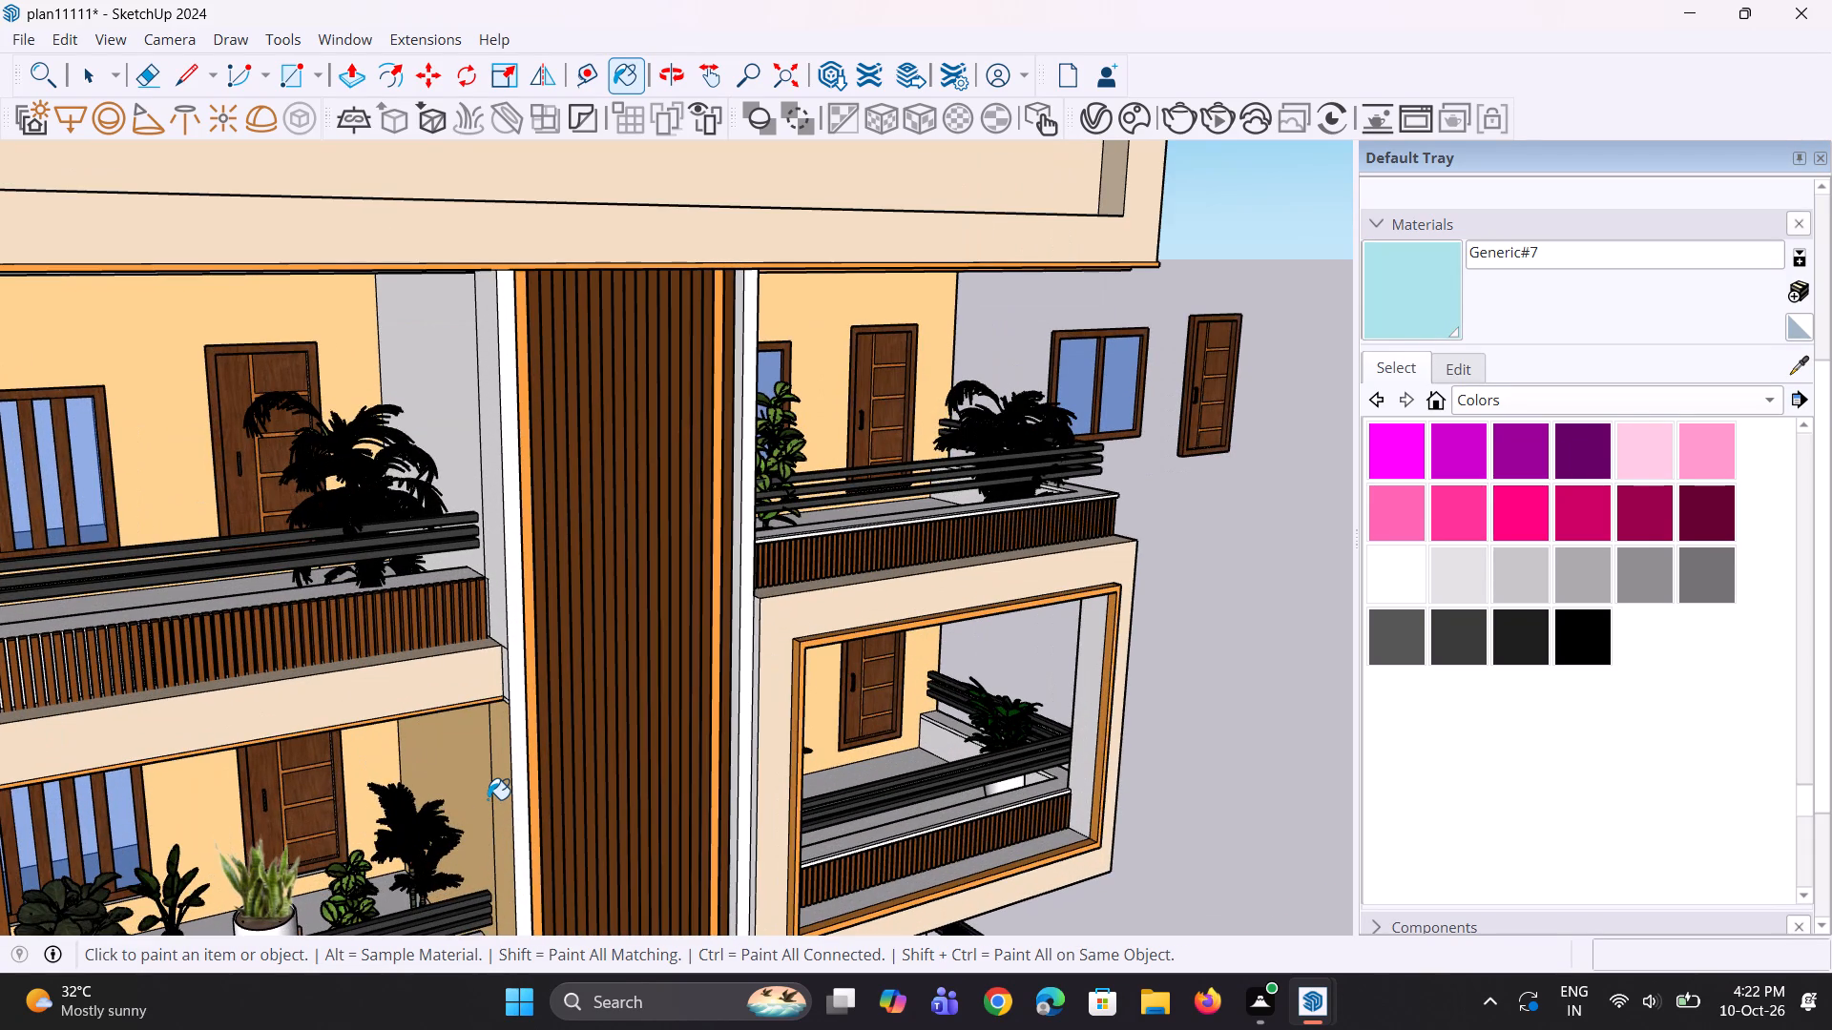
scroll(503, 718, "up", 8)
middle_click_drag(510, 714, 551, 703)
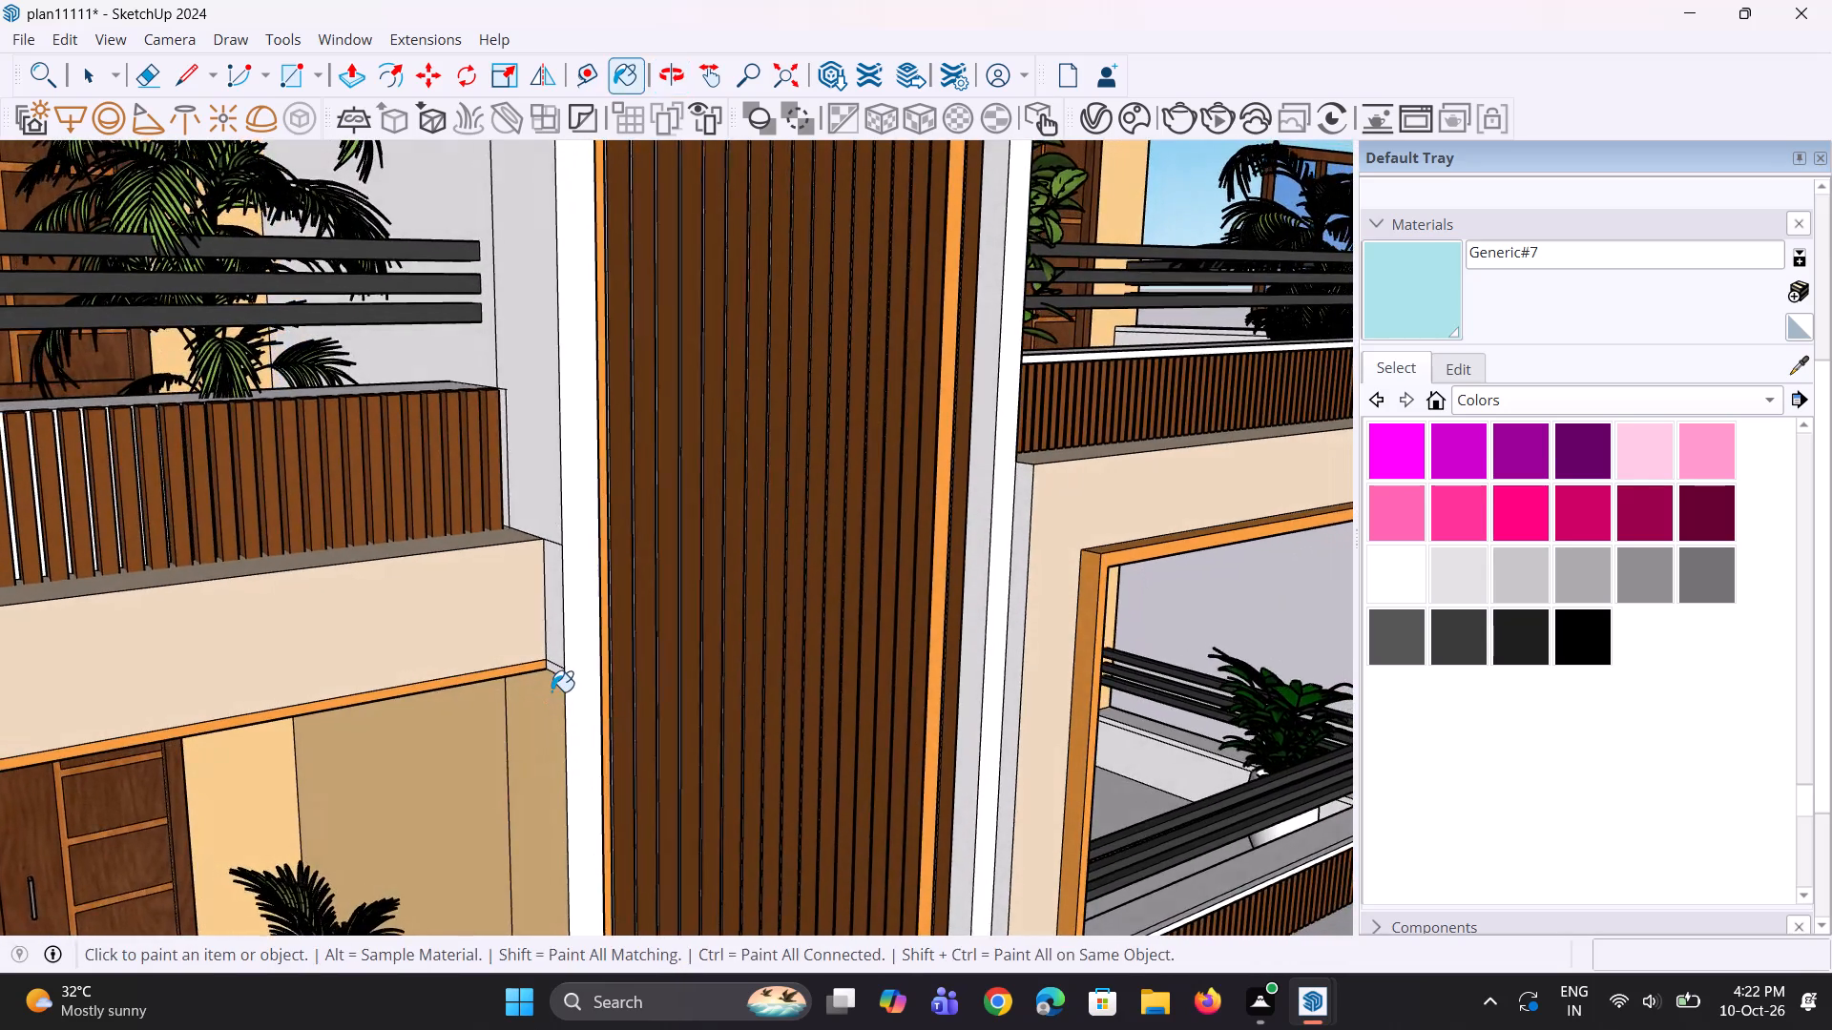
scroll(552, 688, "up", 5)
scroll(532, 687, "down", 11)
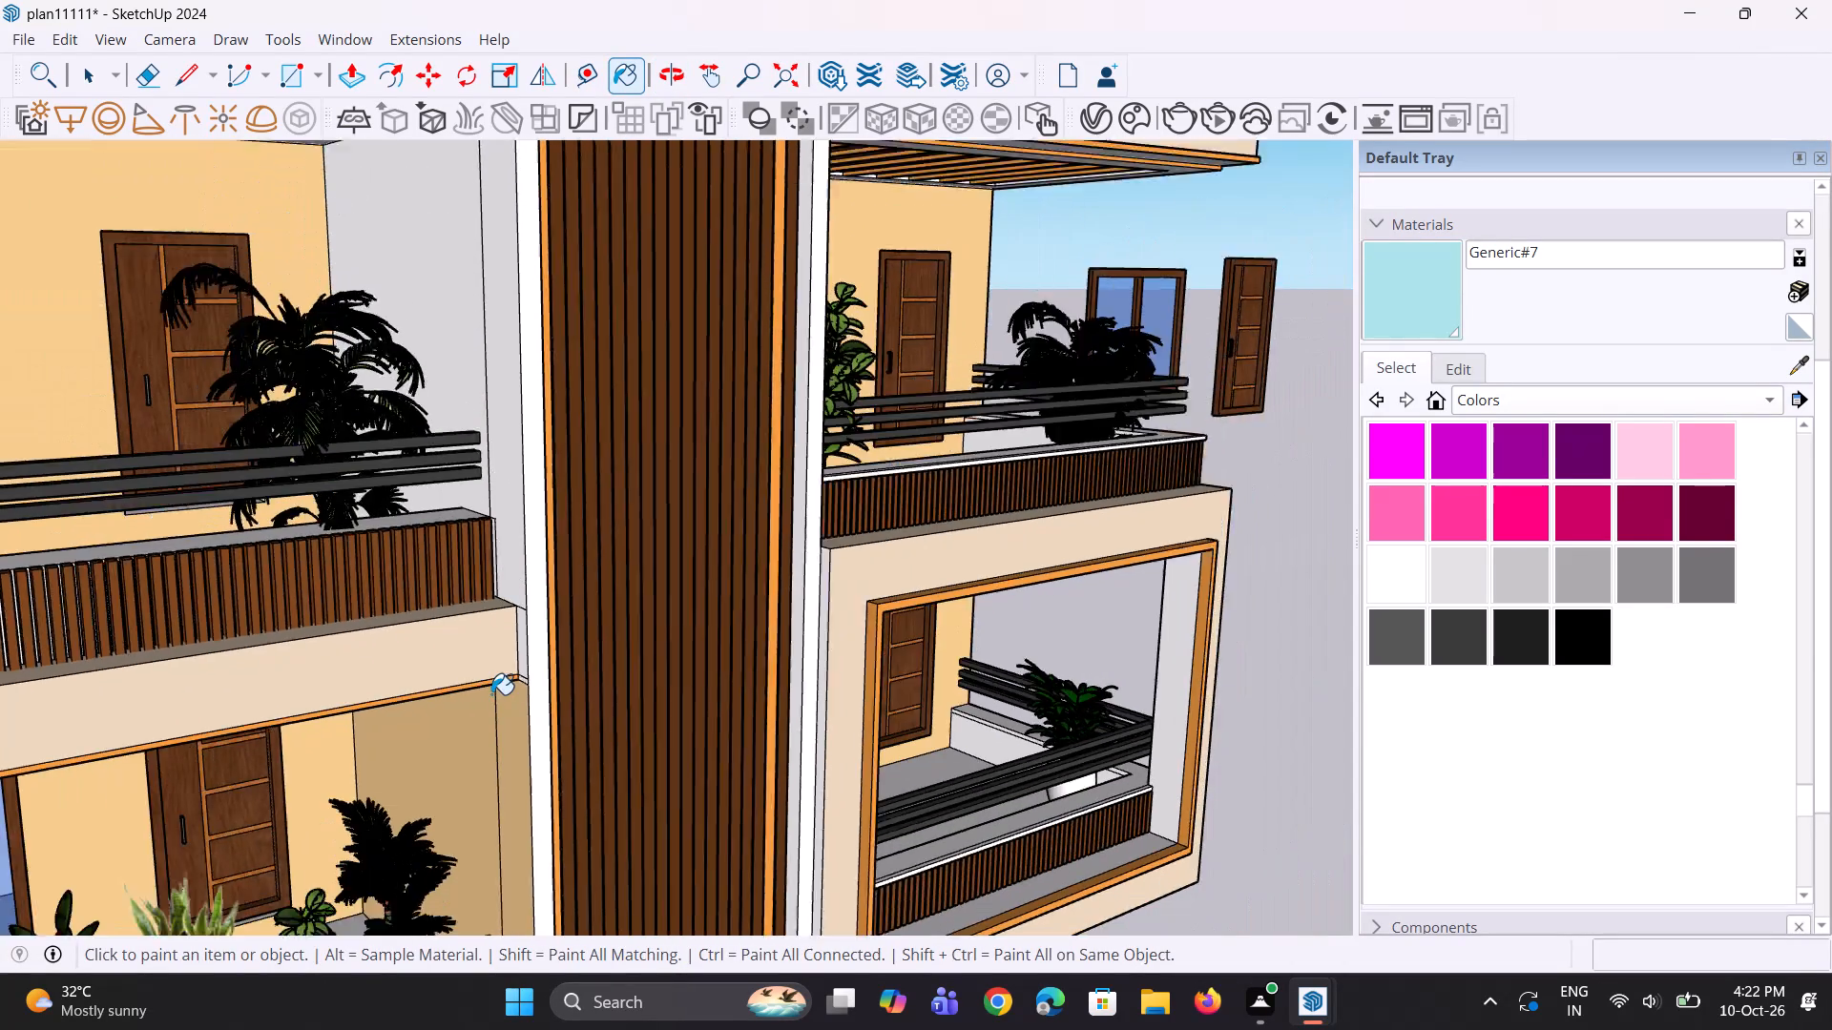
scroll(491, 694, "down", 9)
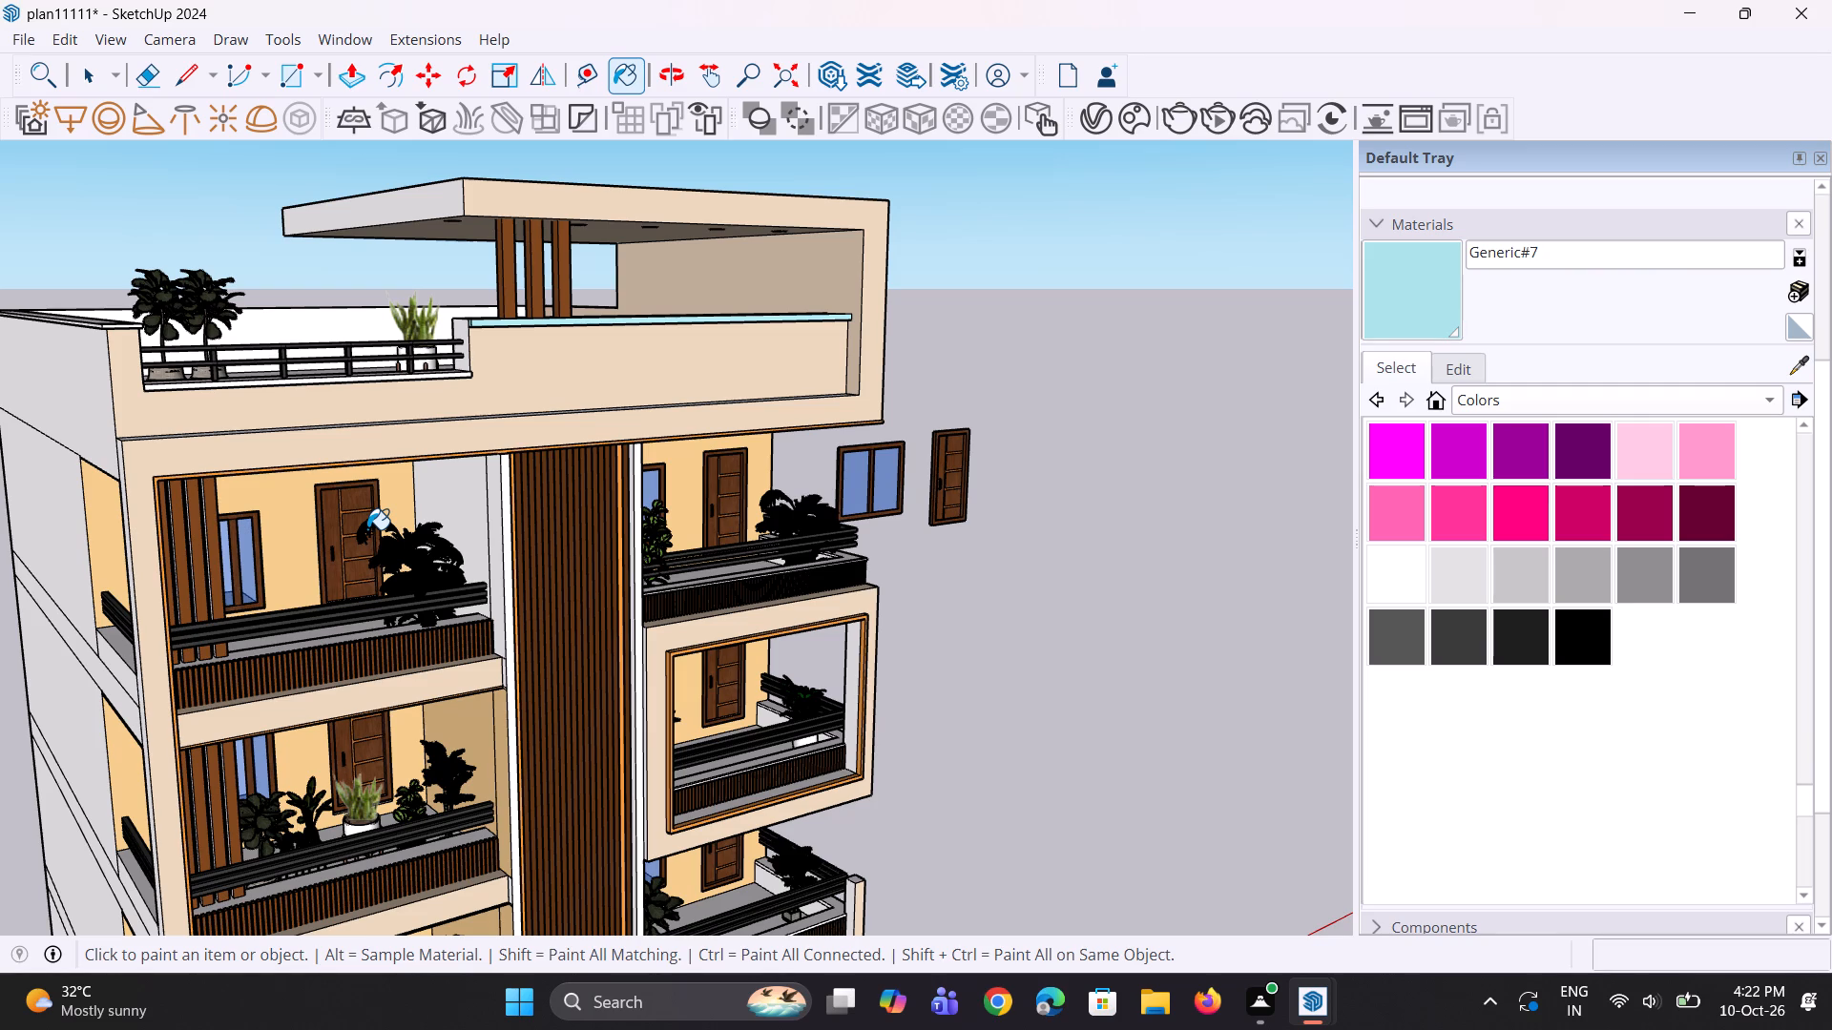
scroll(367, 529, "down", 6)
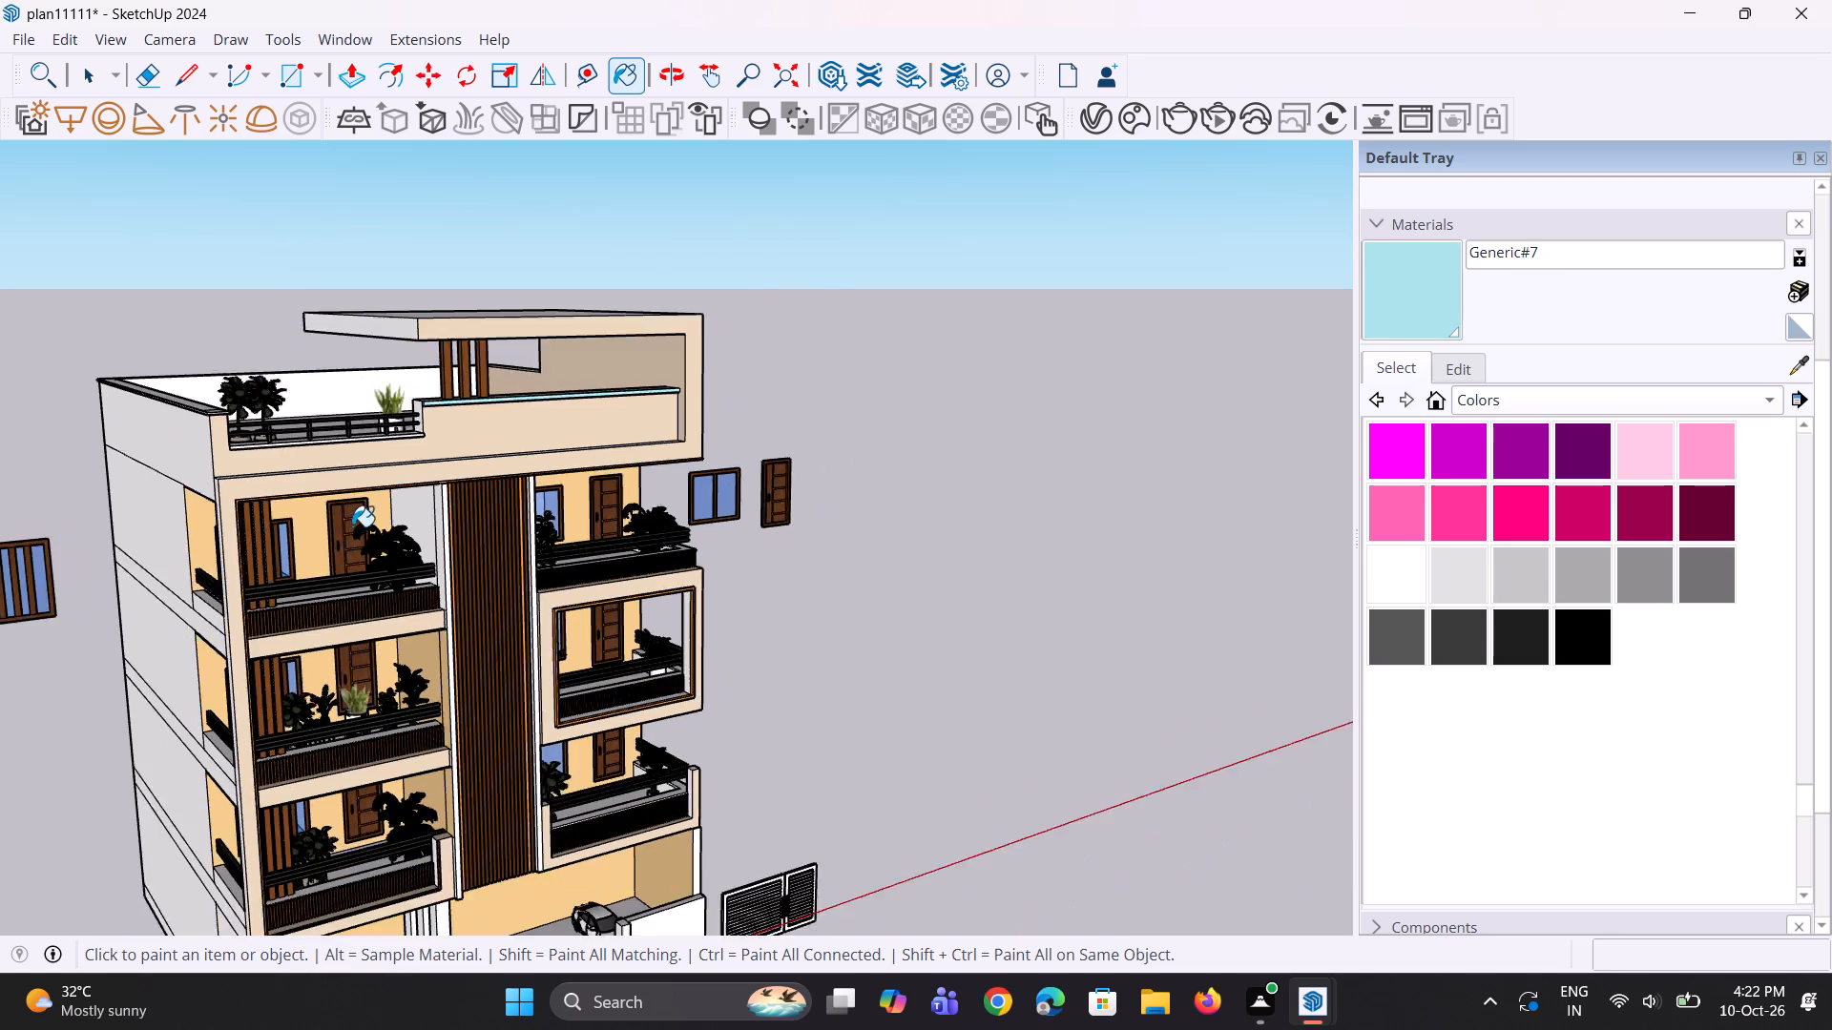
Examine the roof terrace's painted coping strip and its junction with the white railing ledge from close up and above.
scroll(352, 526, "down", 4)
scroll(443, 488, "up", 12)
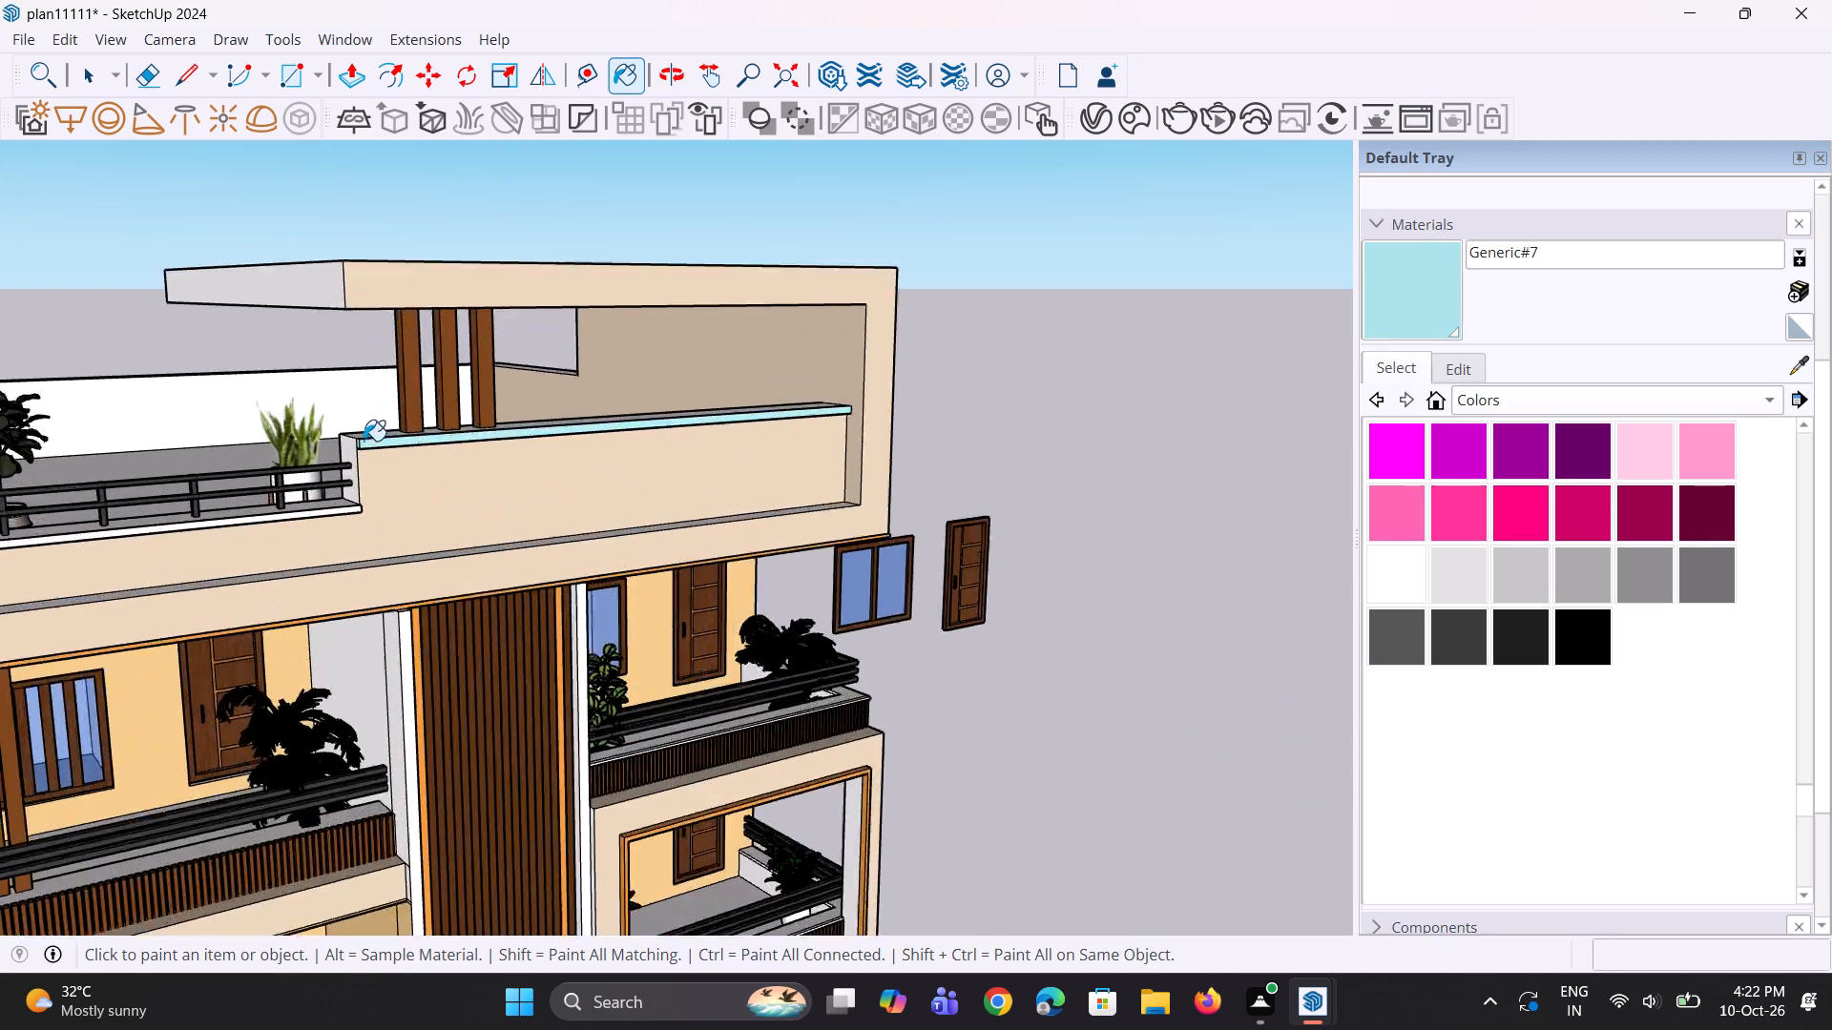
scroll(364, 441, "up", 1)
middle_click_drag(367, 439, 393, 516)
scroll(447, 484, "down", 4)
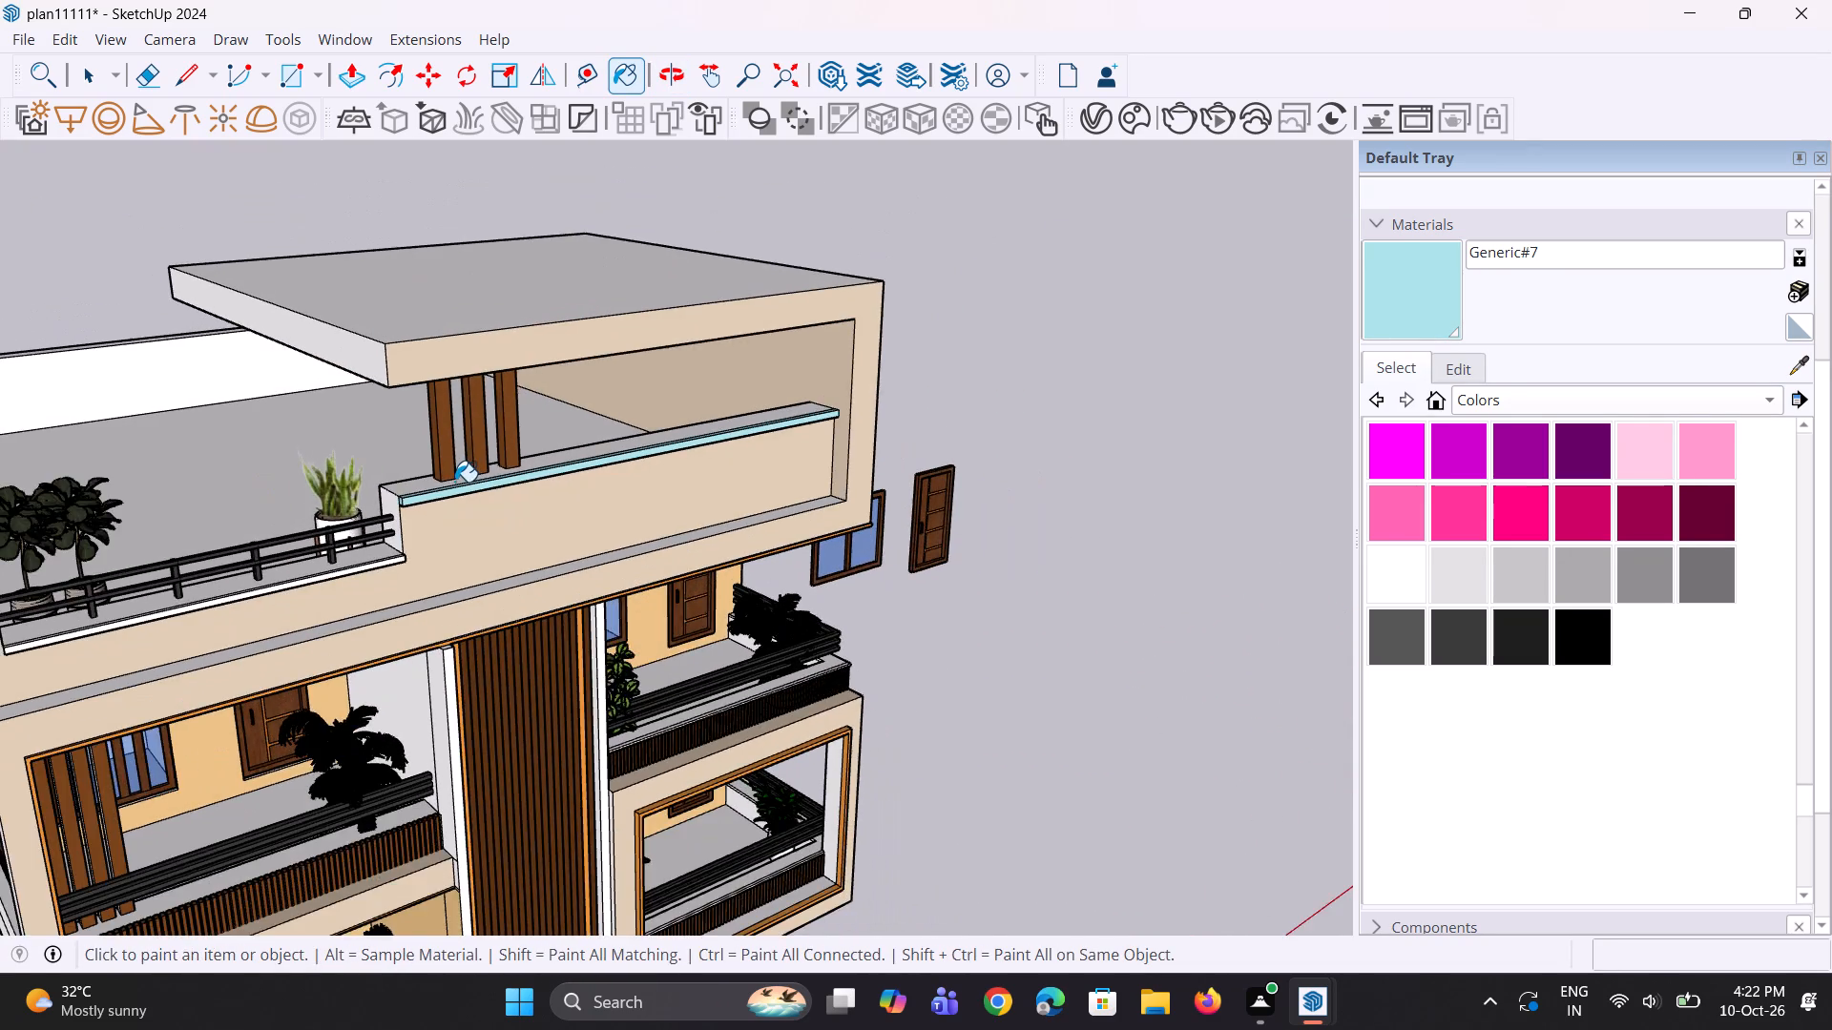
scroll(455, 482, "down", 4)
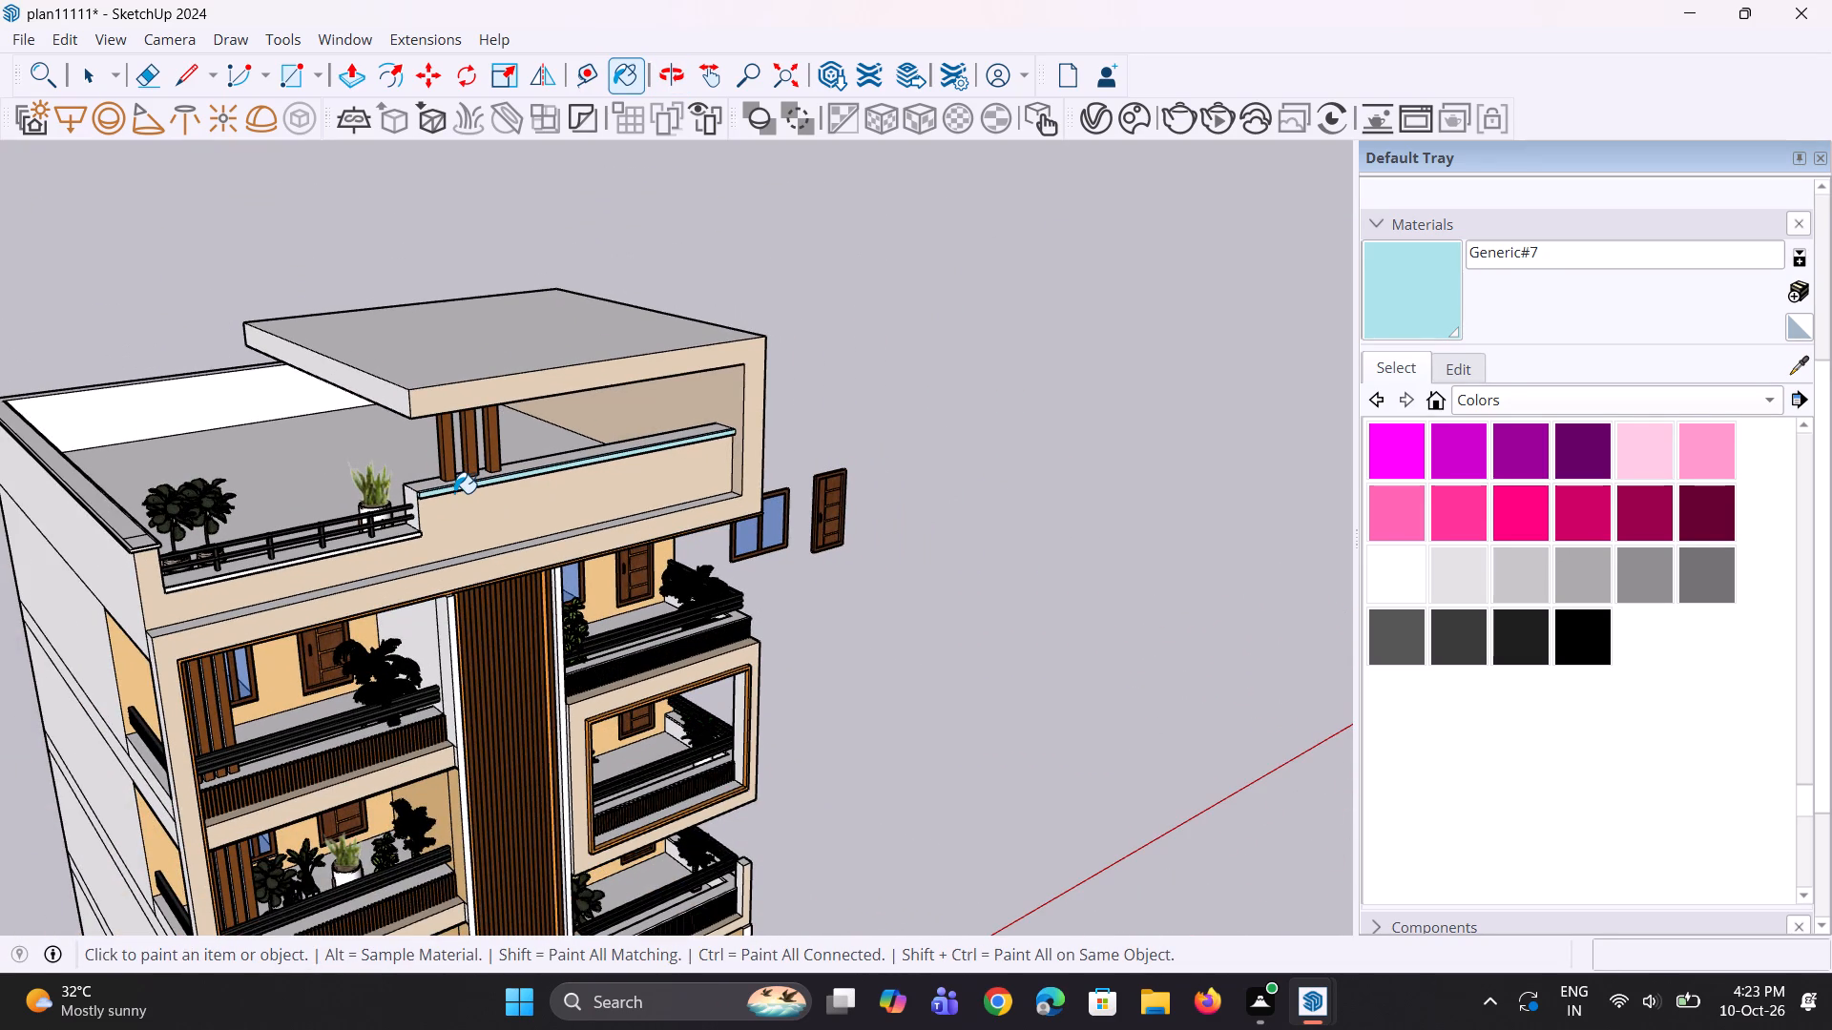
scroll(433, 512, "up", 7)
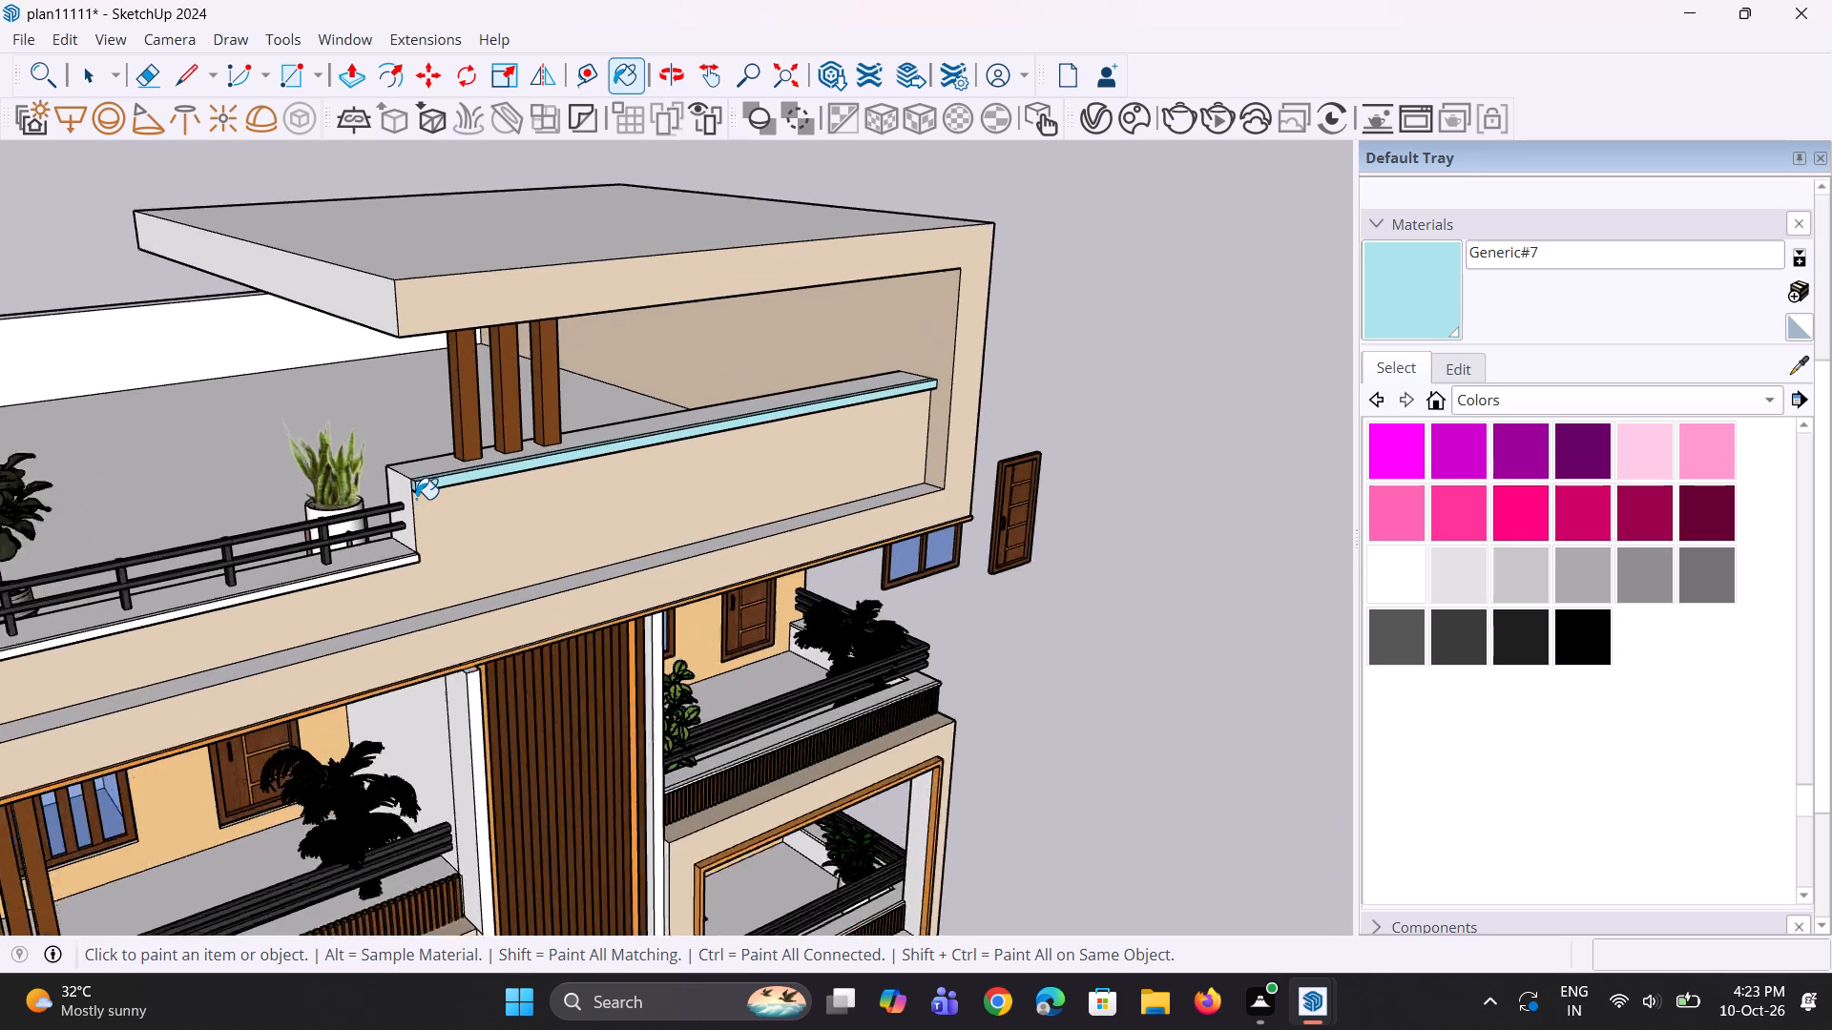
scroll(416, 499, "up", 3)
scroll(248, 433, "up", 1)
middle_click_drag(383, 507, 511, 542)
scroll(556, 534, "up", 2)
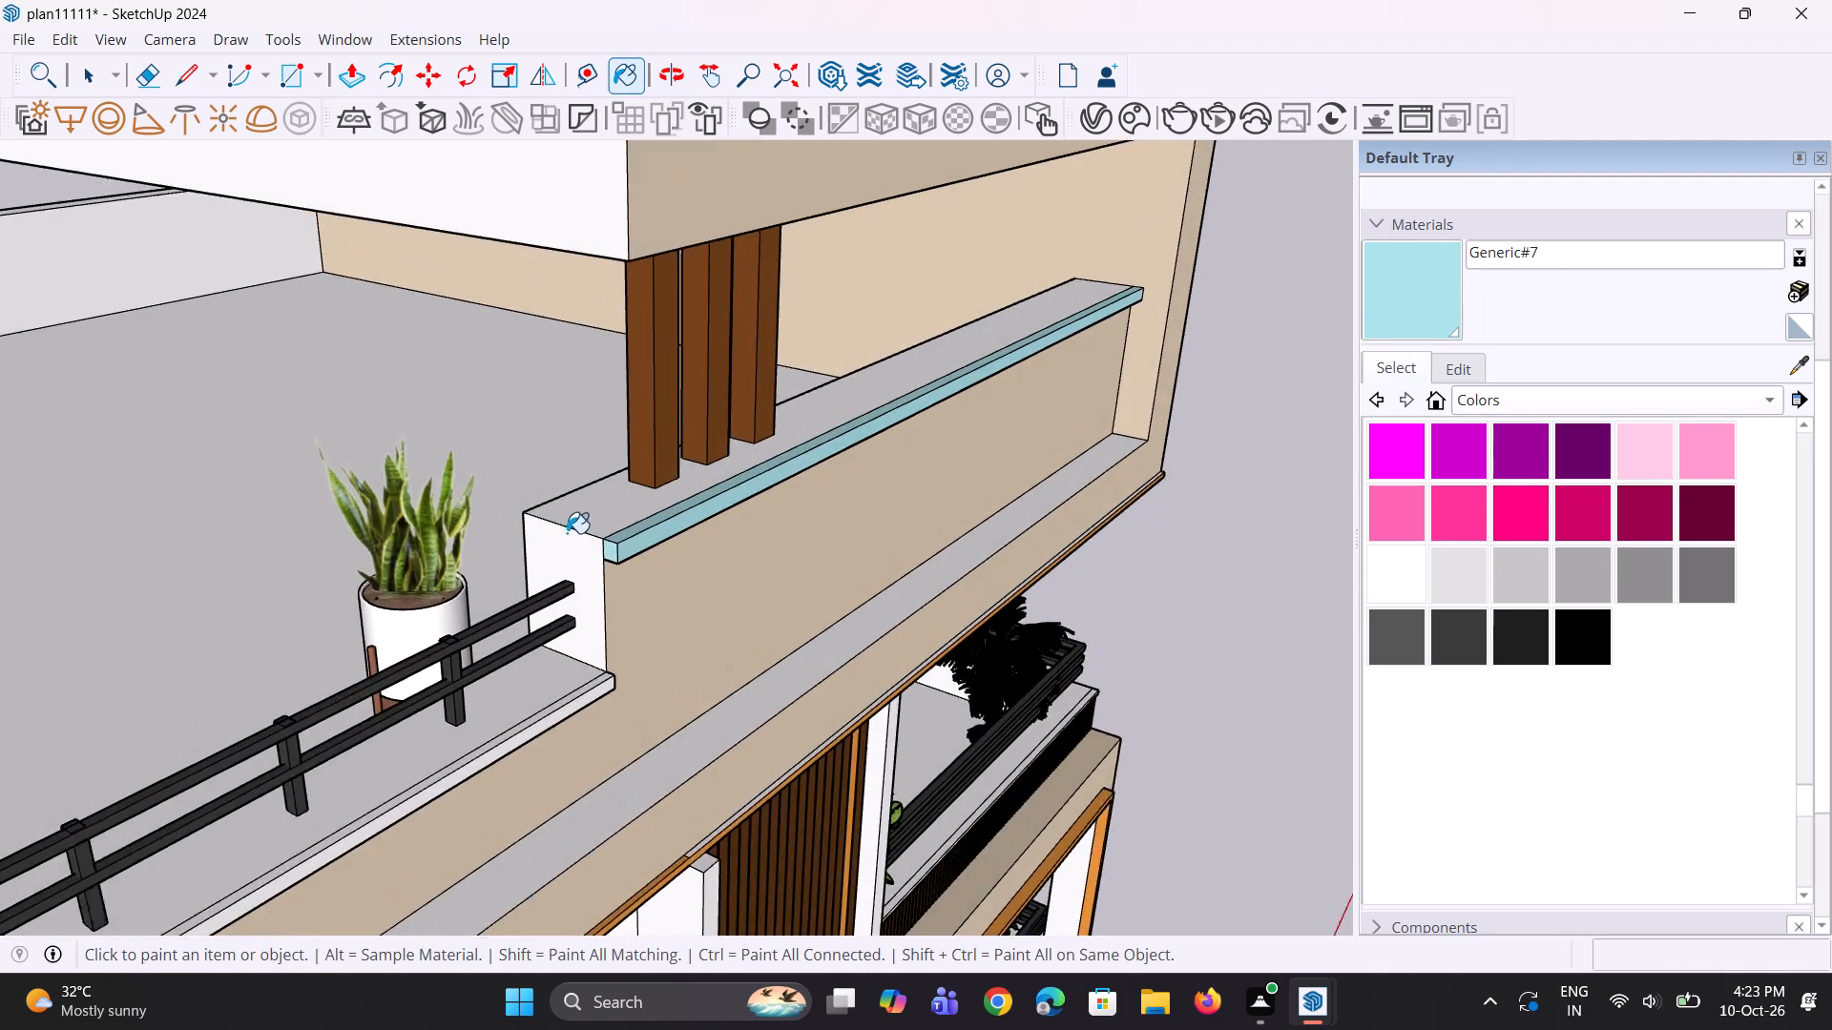
scroll(593, 559, "up", 3)
middle_click_drag(697, 568, 547, 537)
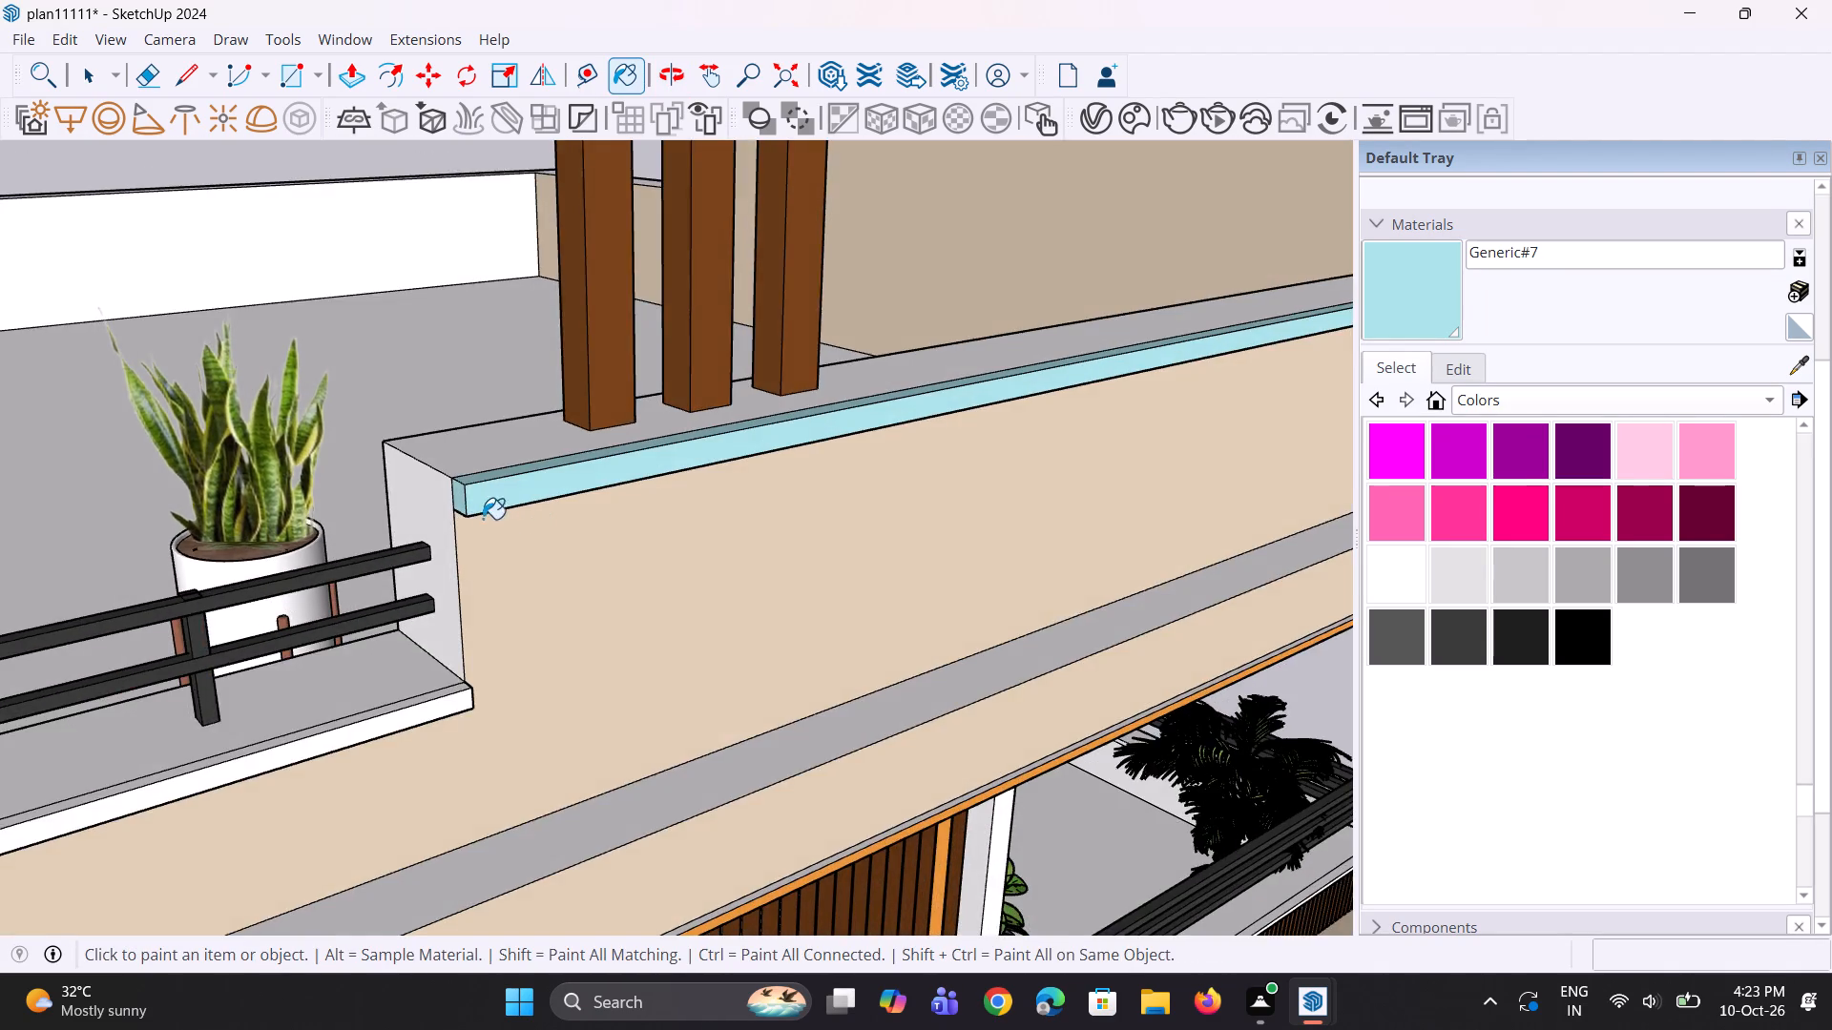
scroll(478, 519, "down", 14)
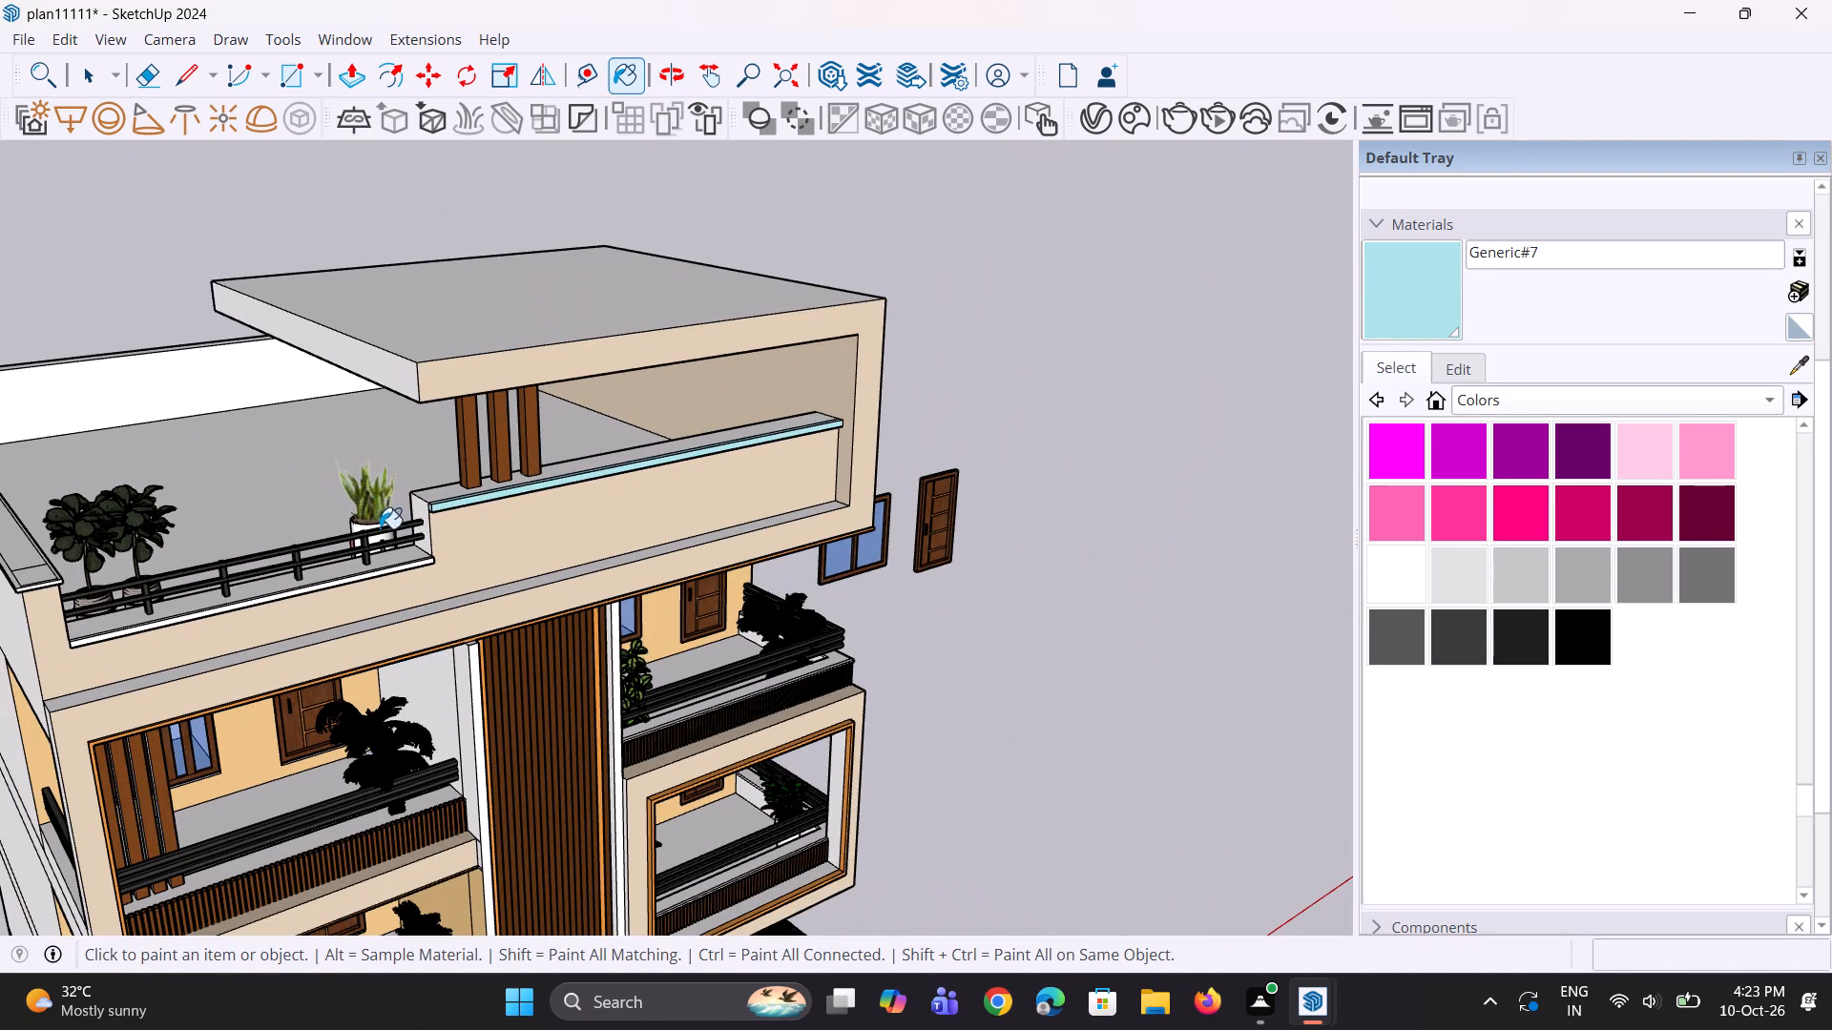
Examine the upper balcony's ledge and wood-slat parapet beside the central panel, and the whole front facade from a distance.
scroll(326, 463, "down", 10)
scroll(371, 525, "up", 3)
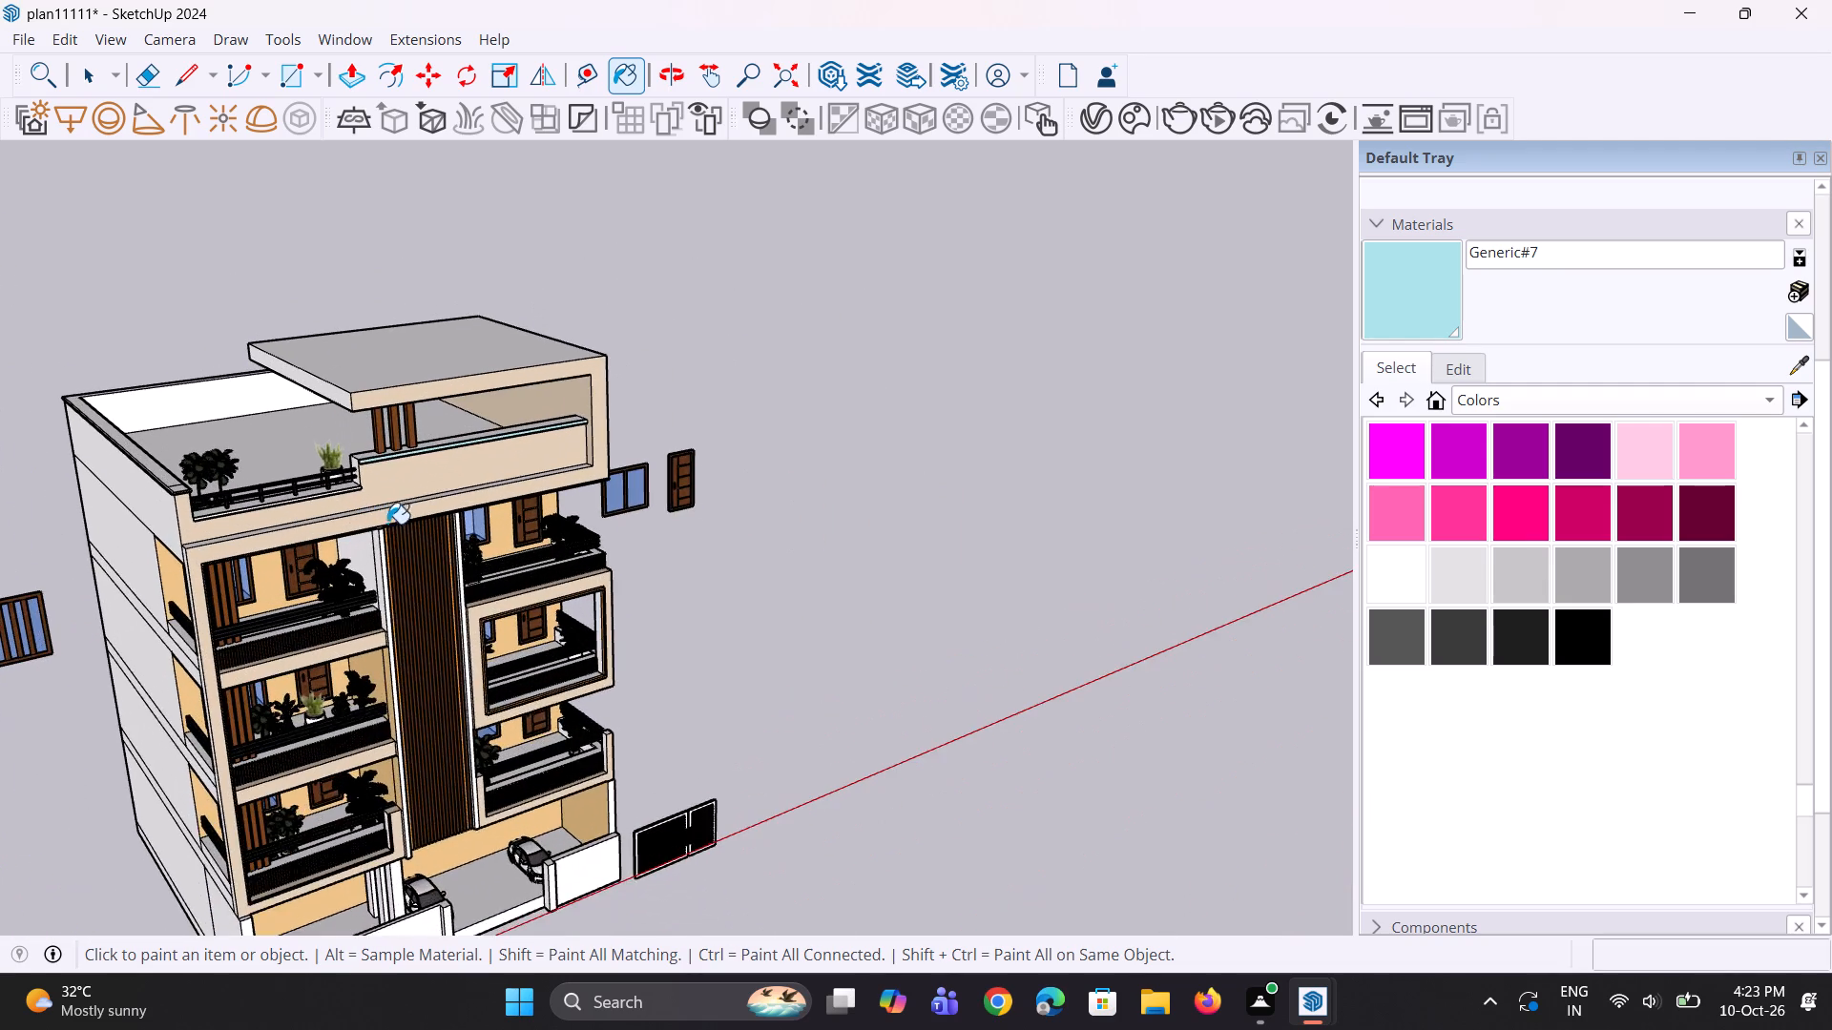
scroll(412, 587, "up", 6)
scroll(502, 597, "up", 8)
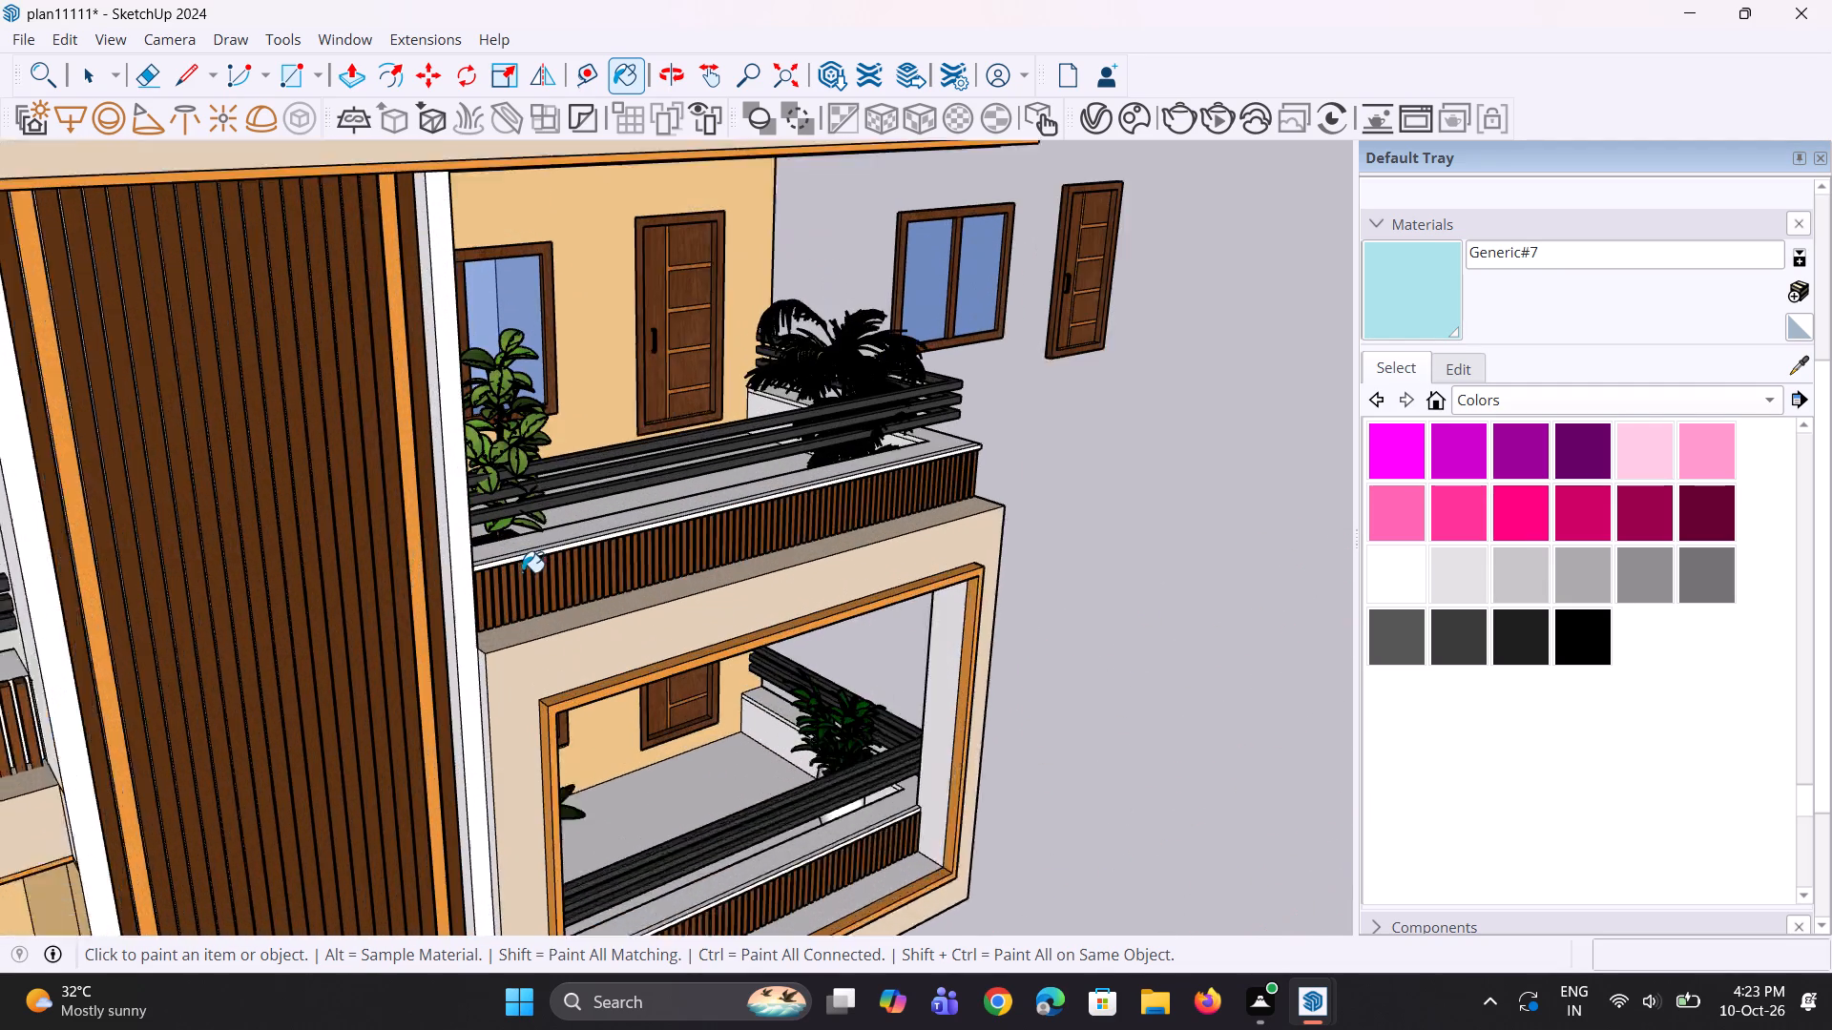
scroll(522, 572, "up", 1)
middle_click_drag(527, 562, 353, 478)
scroll(353, 478, "up", 3)
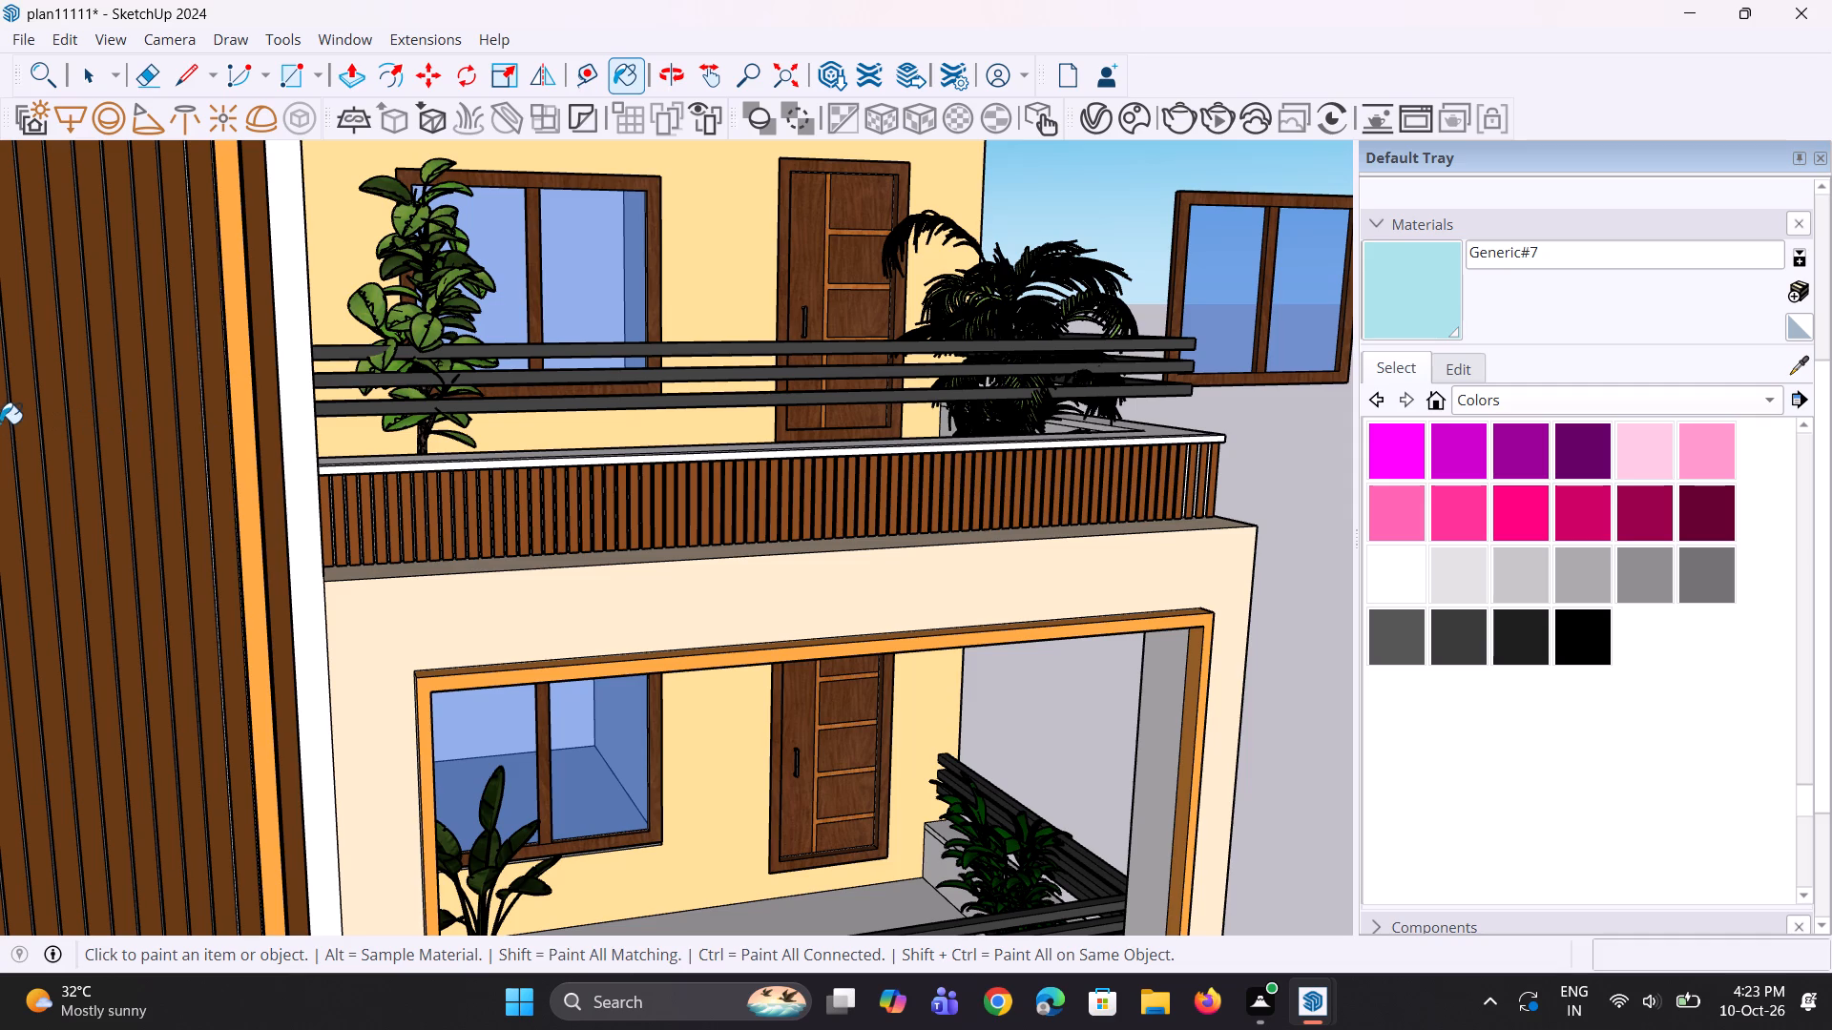
scroll(604, 467, "down", 8)
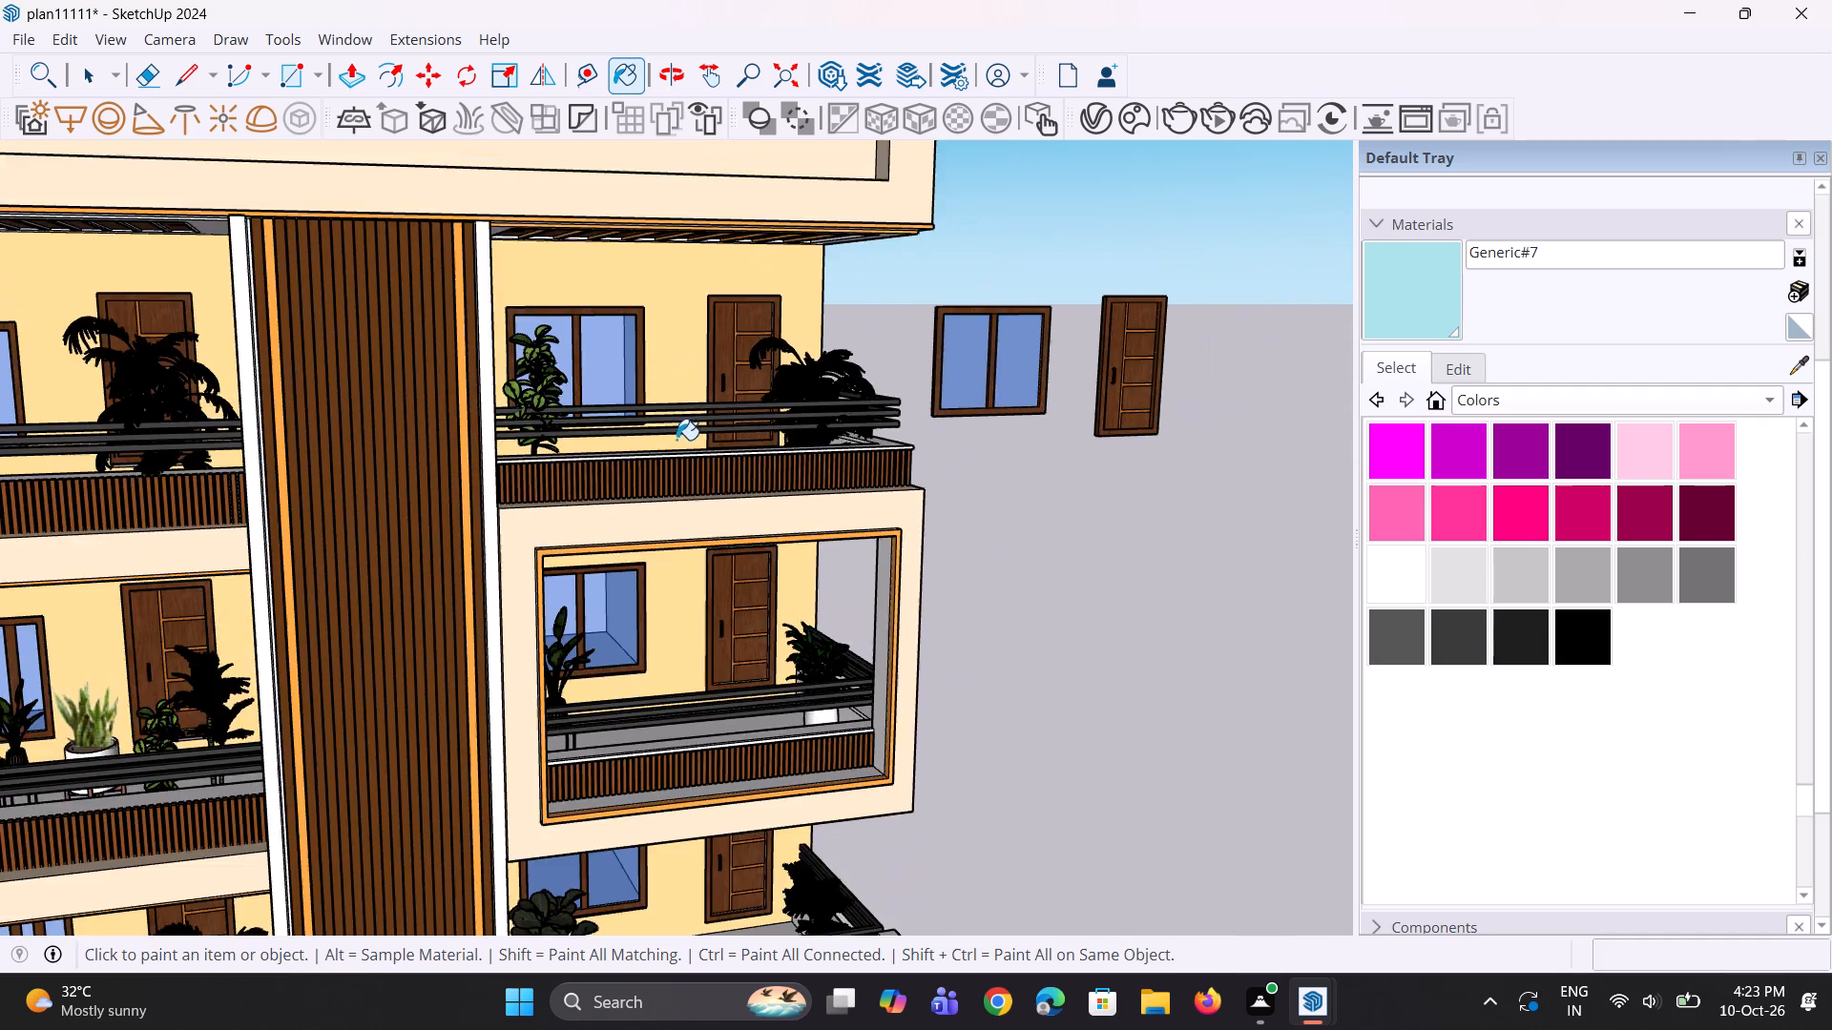
scroll(685, 436, "down", 6)
scroll(774, 463, "down", 5)
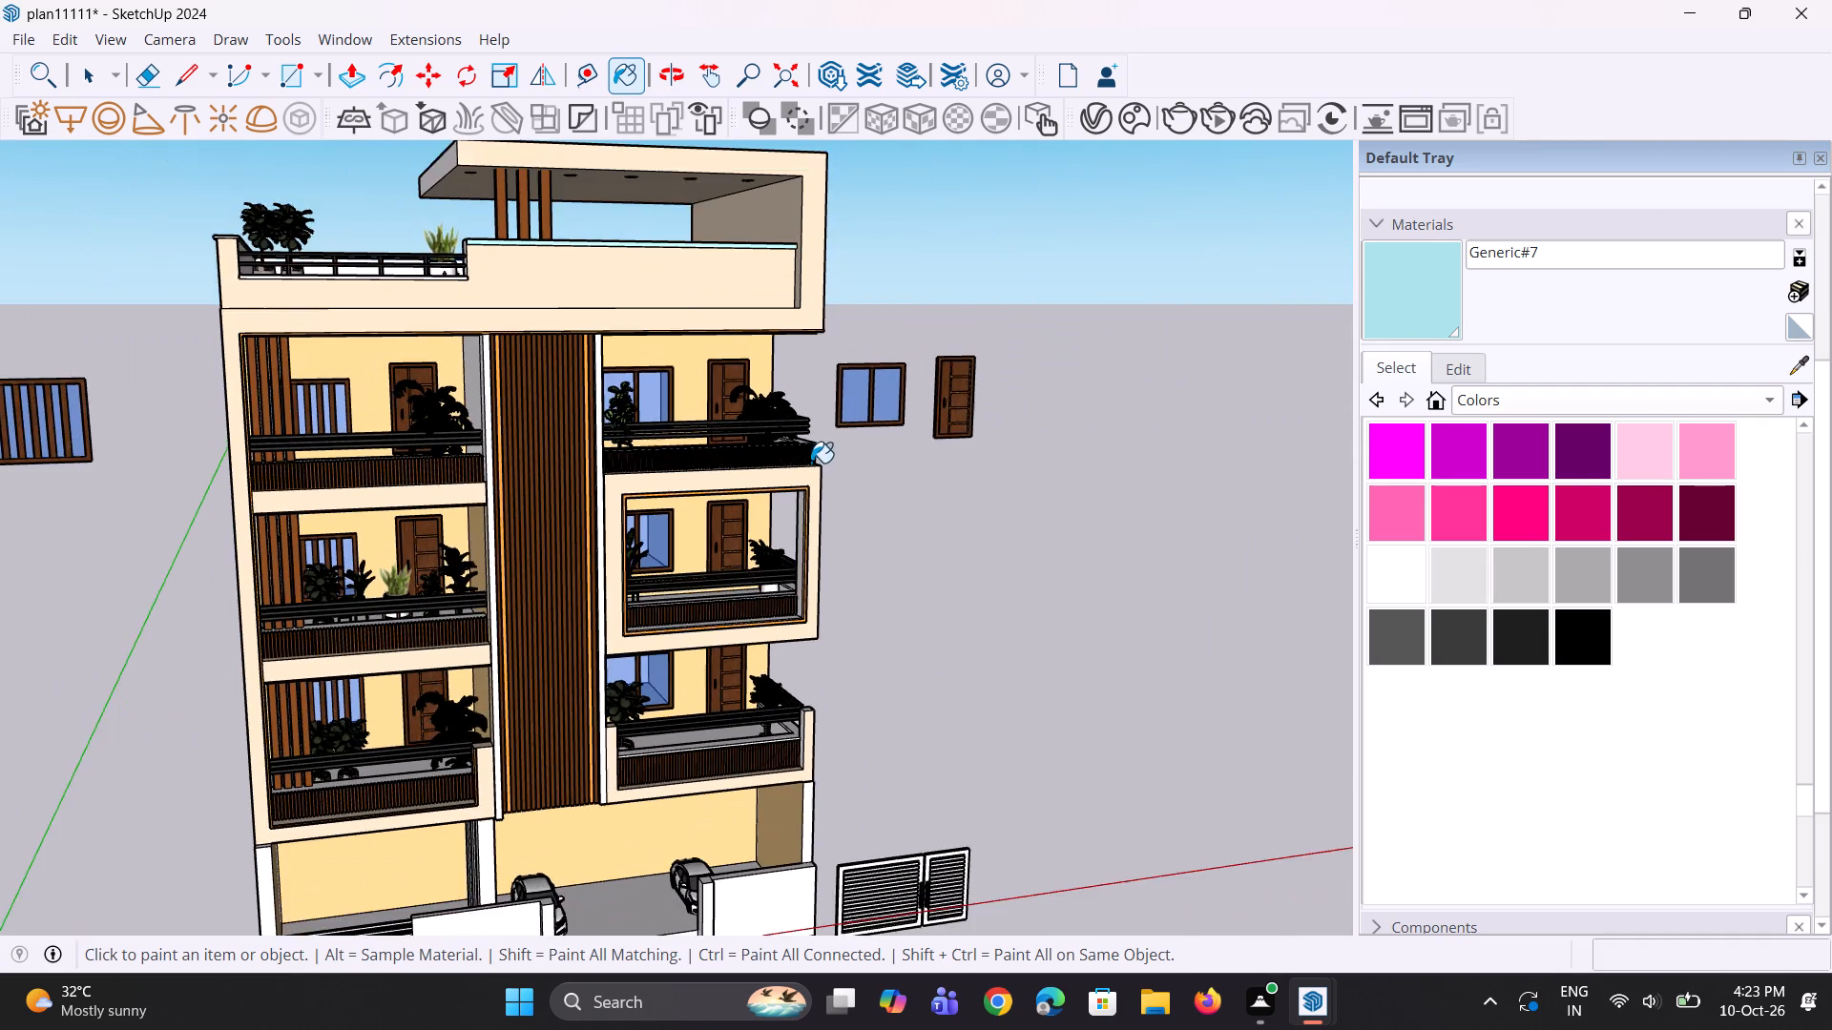
scroll(519, 399, "up", 3)
scroll(474, 329, "up", 11)
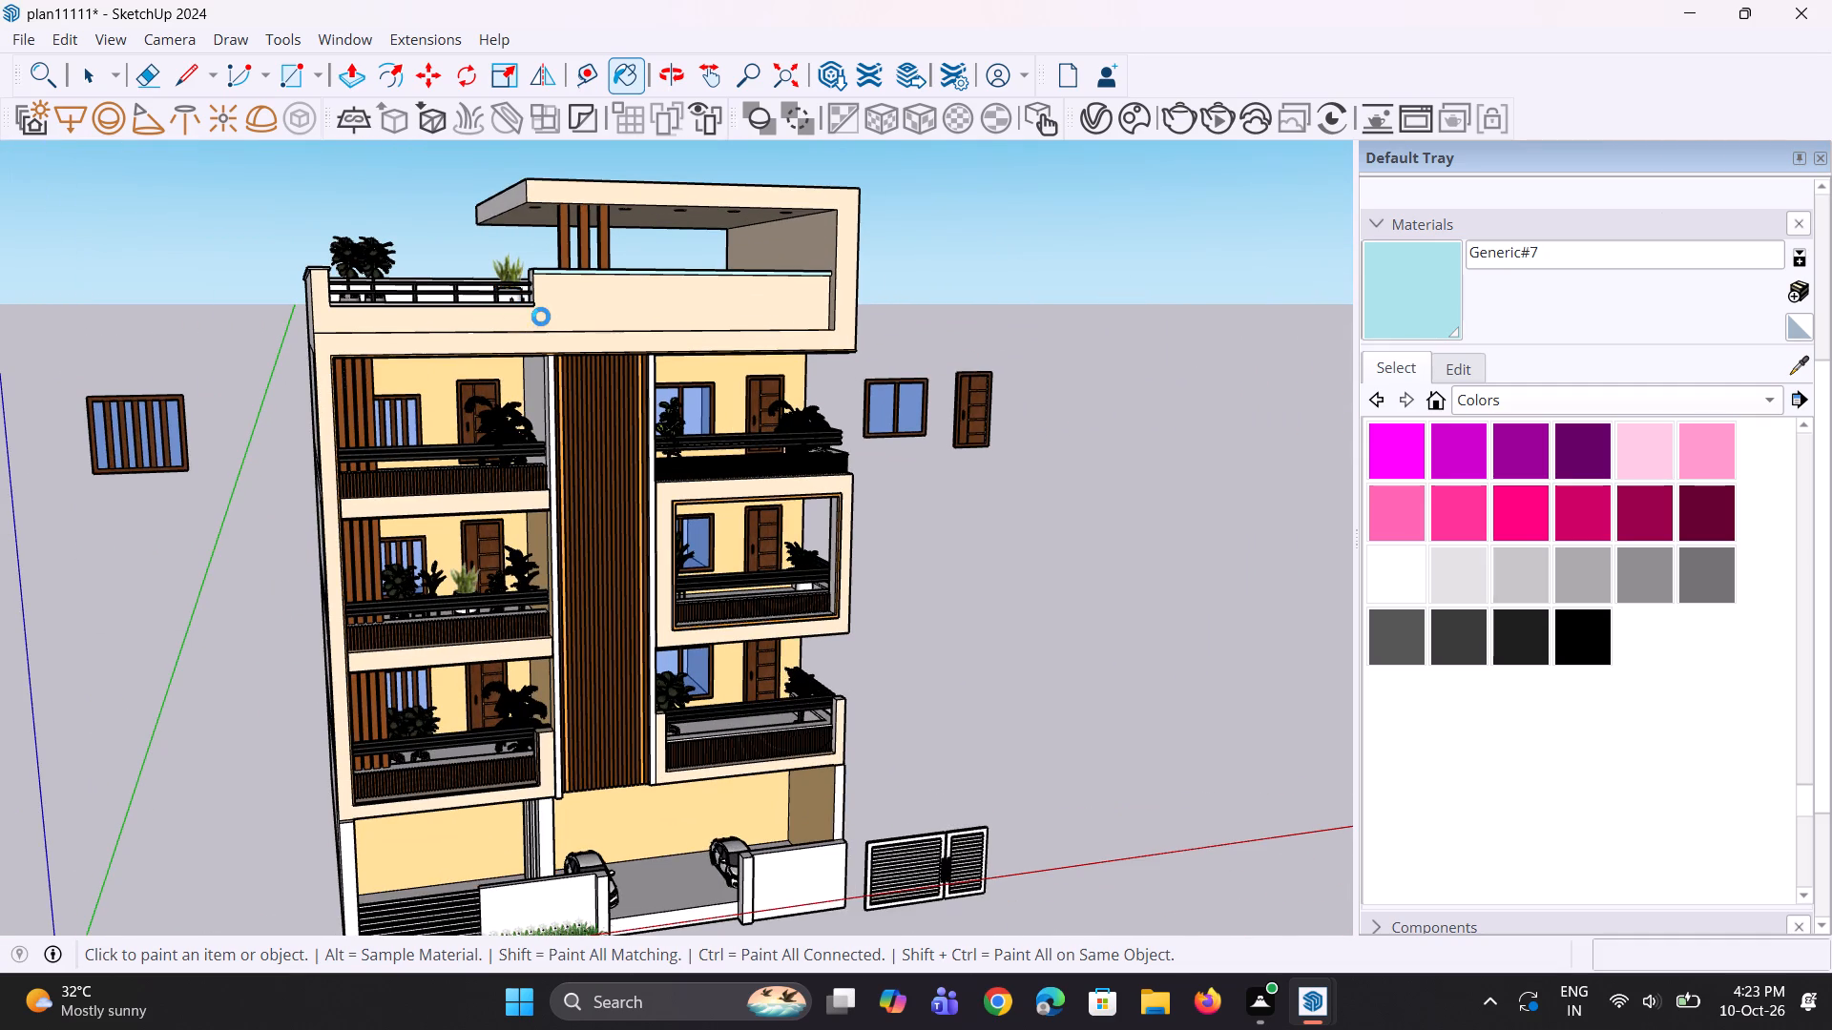
Paint the front and top faces of the thin ledge under the roof terrace railing with light cyan Generic#7.
scroll(449, 282, "up", 11)
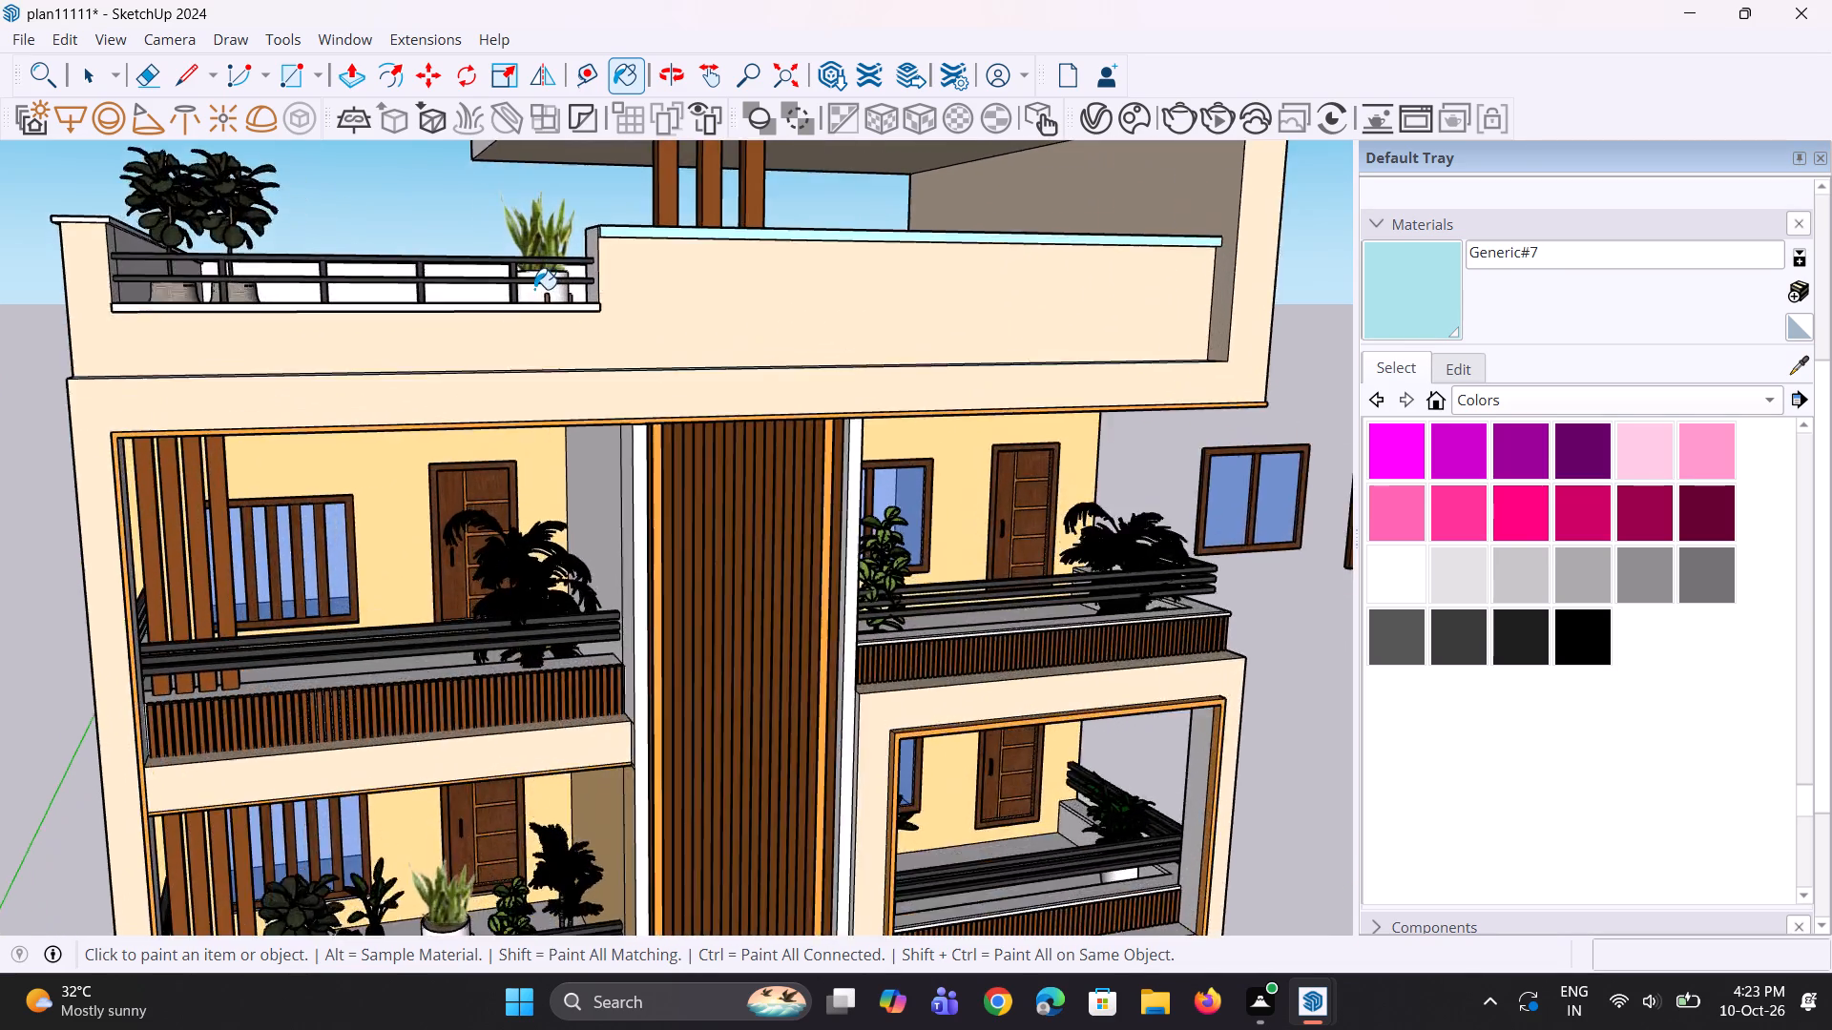
scroll(534, 289, "up", 7)
middle_click_drag(544, 315, 554, 429)
scroll(558, 431, "up", 3)
left_click(559, 431)
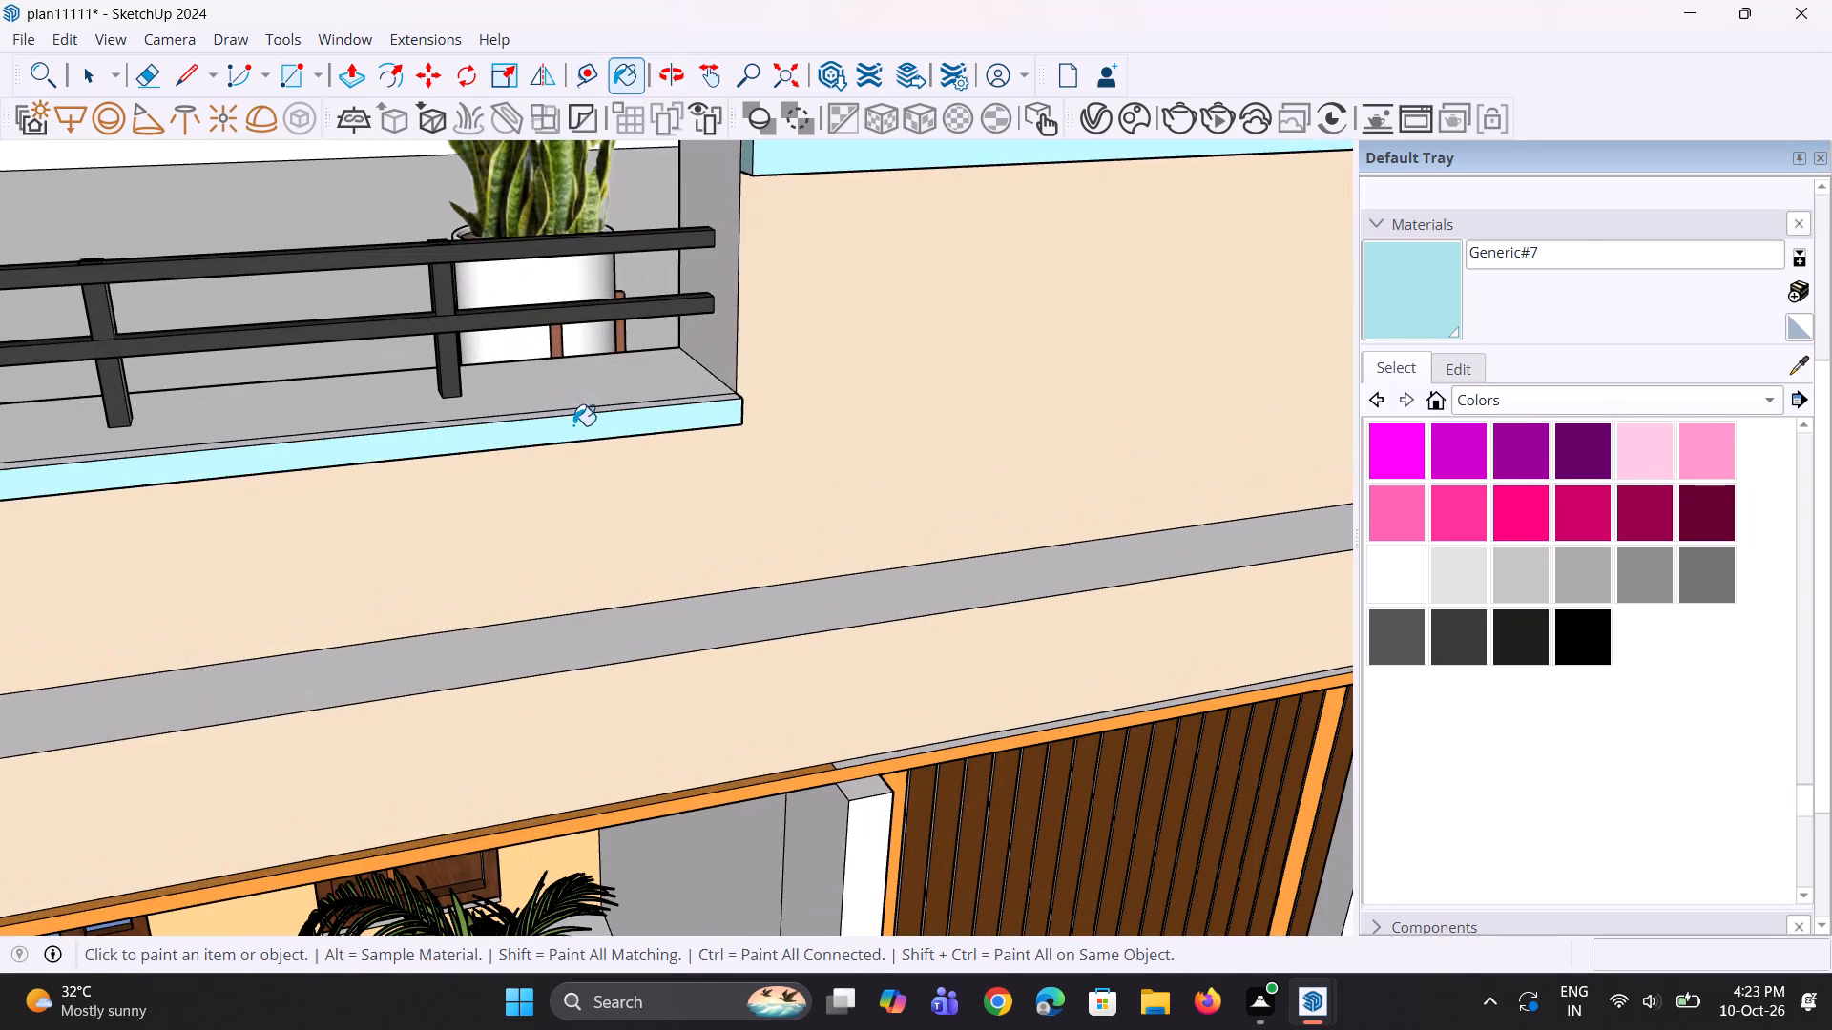
middle_click_drag(585, 431, 591, 457)
scroll(588, 441, "up", 2)
left_click(590, 433)
scroll(696, 402, "down", 5)
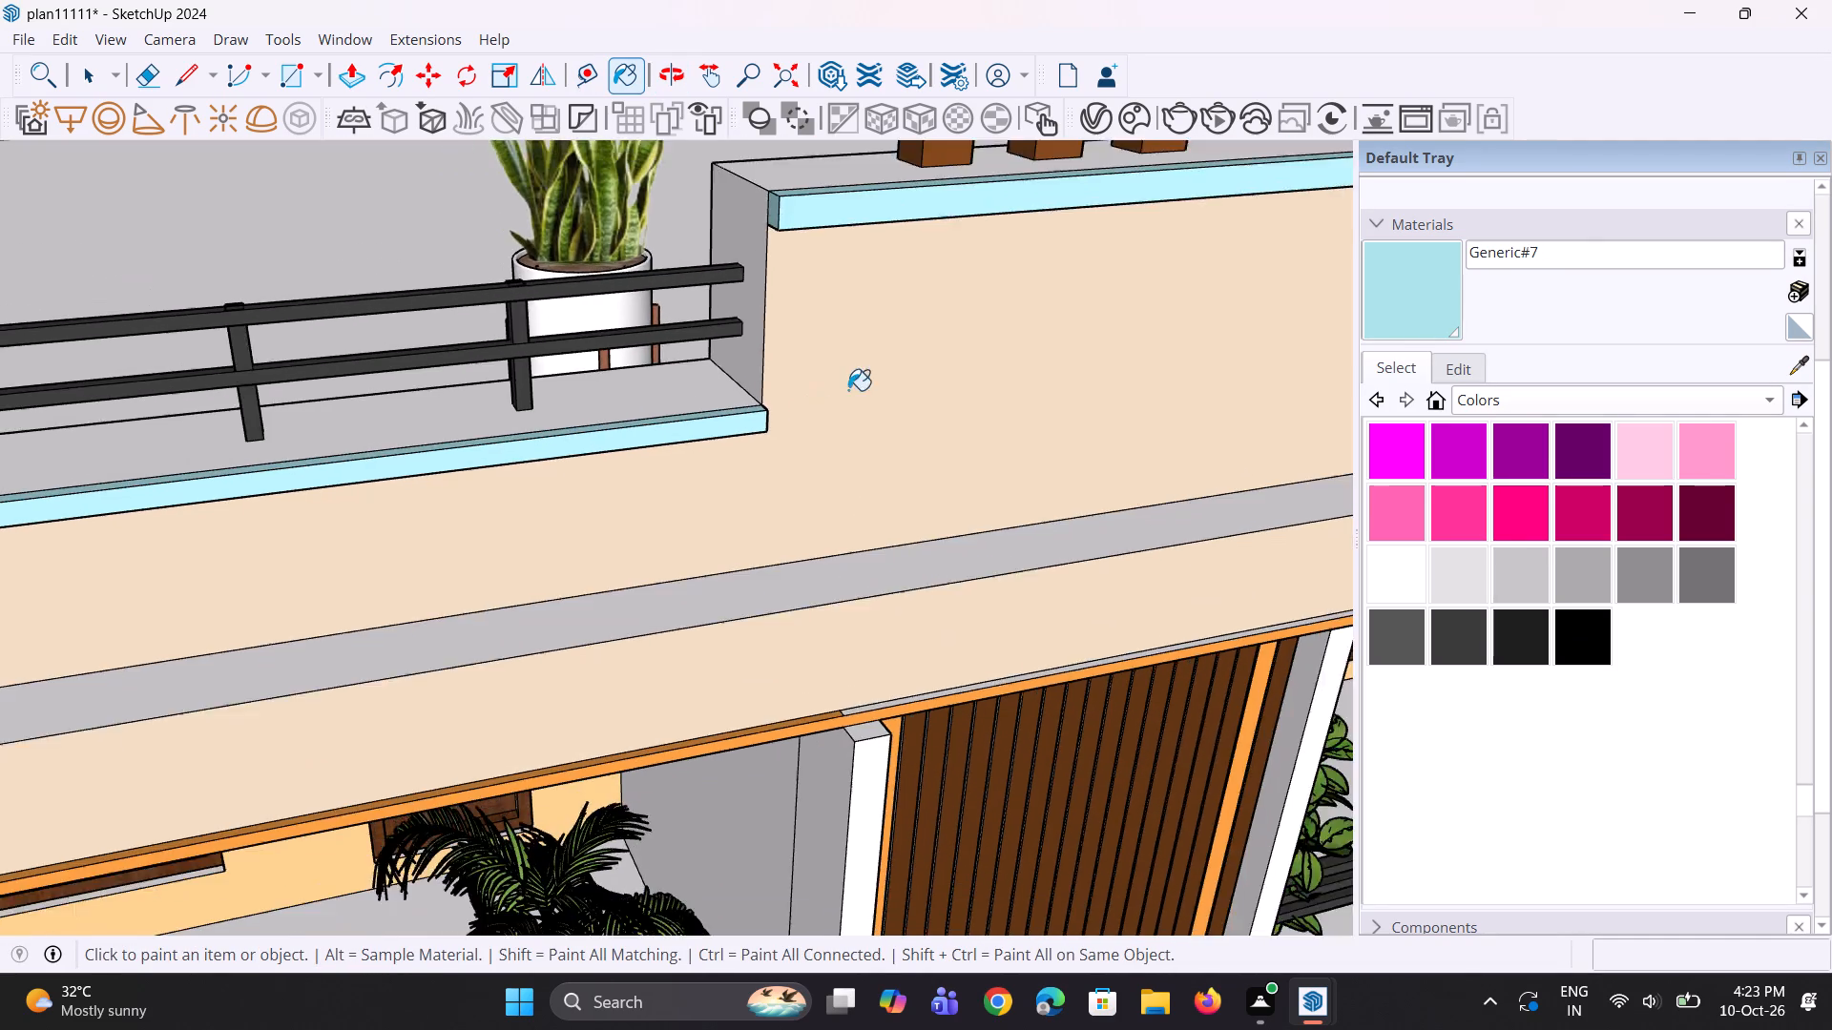
Paint the front and outer side faces of the roof terrace side parapet's coping with light cyan Generic#7.
scroll(848, 390, "down", 16)
scroll(617, 414, "up", 7)
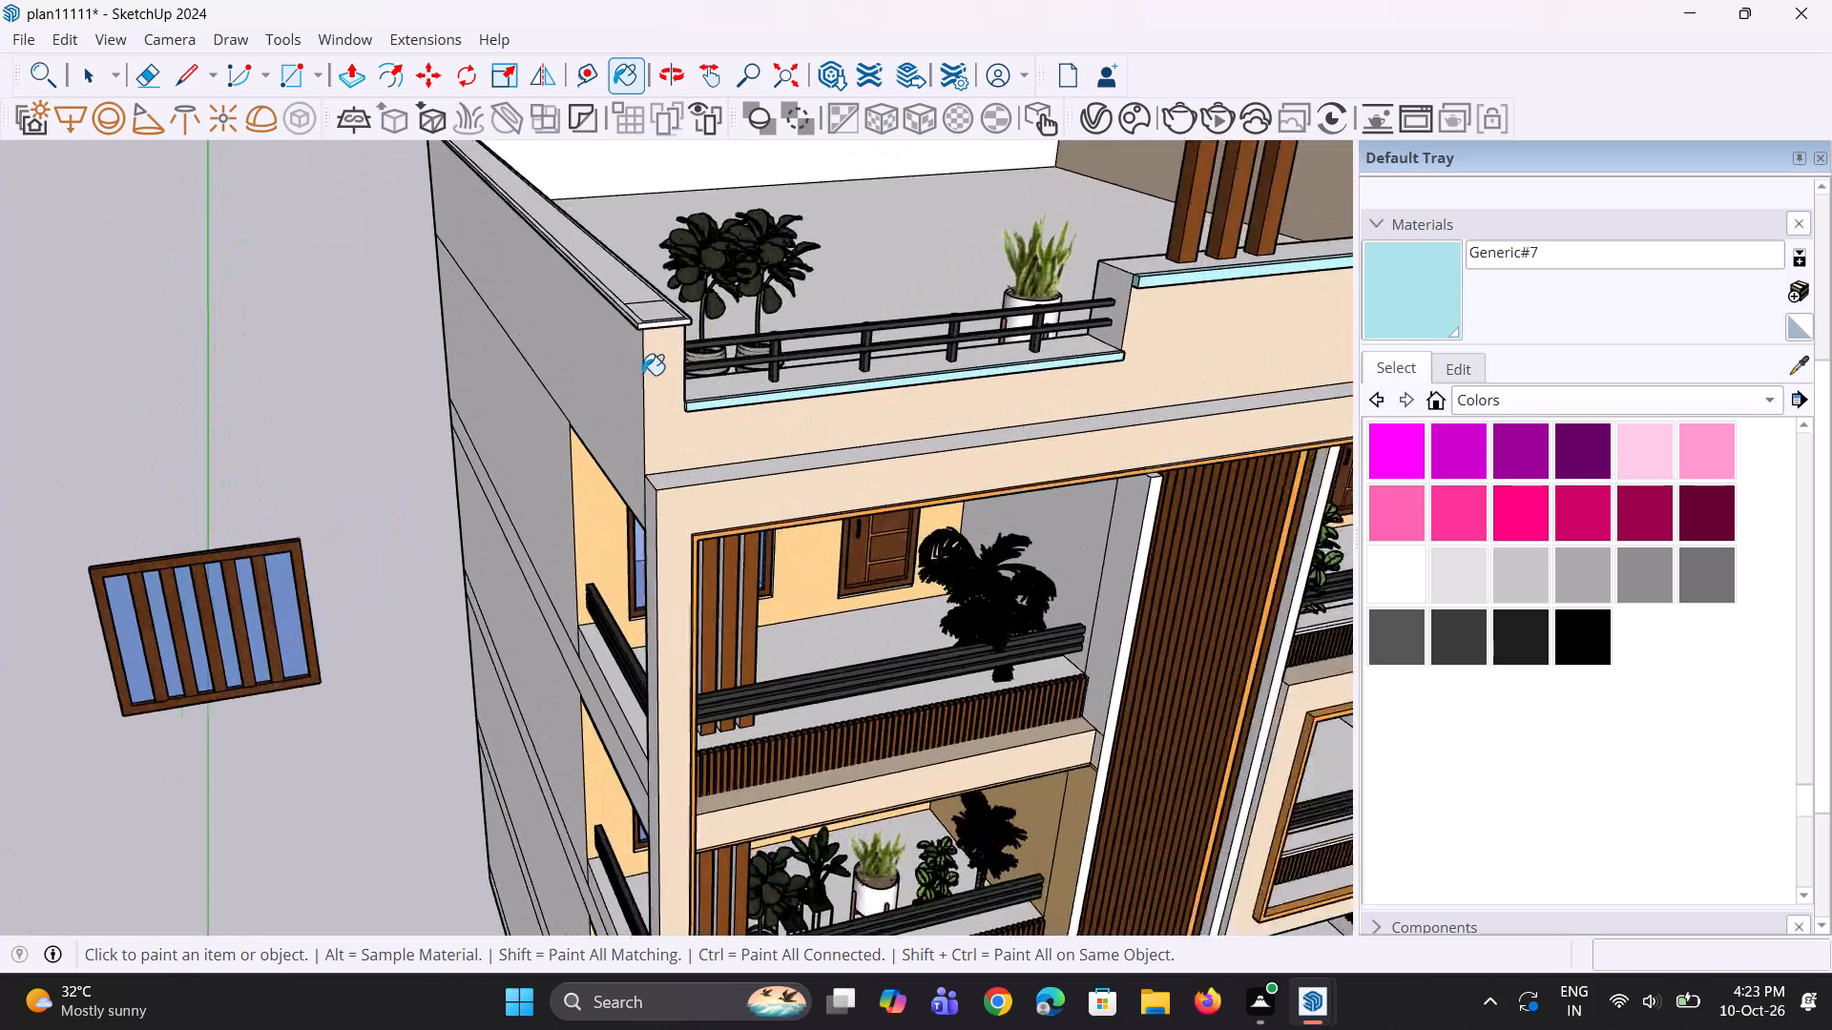
scroll(642, 375, "up", 4)
left_click(665, 299)
middle_click_drag(593, 287, 601, 316)
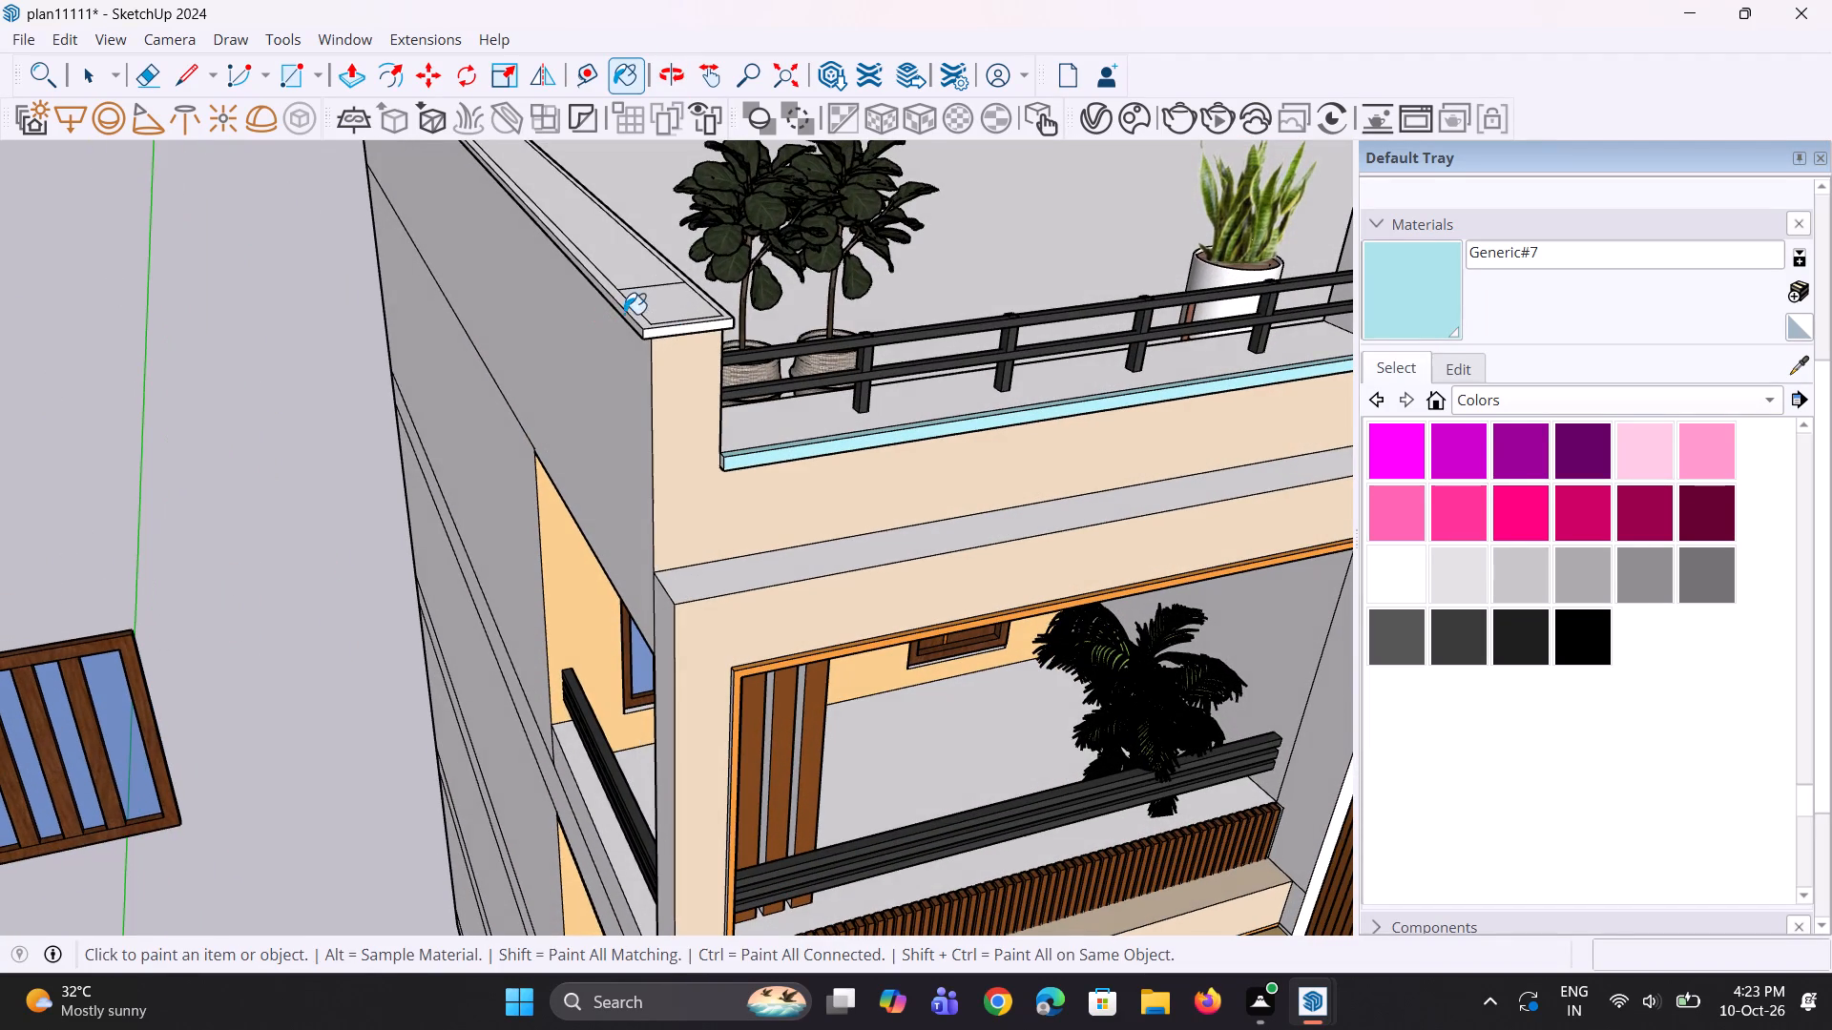
middle_click_drag(639, 354, 656, 316)
scroll(639, 354, "up", 3)
scroll(684, 273, "up", 2)
left_click(684, 273)
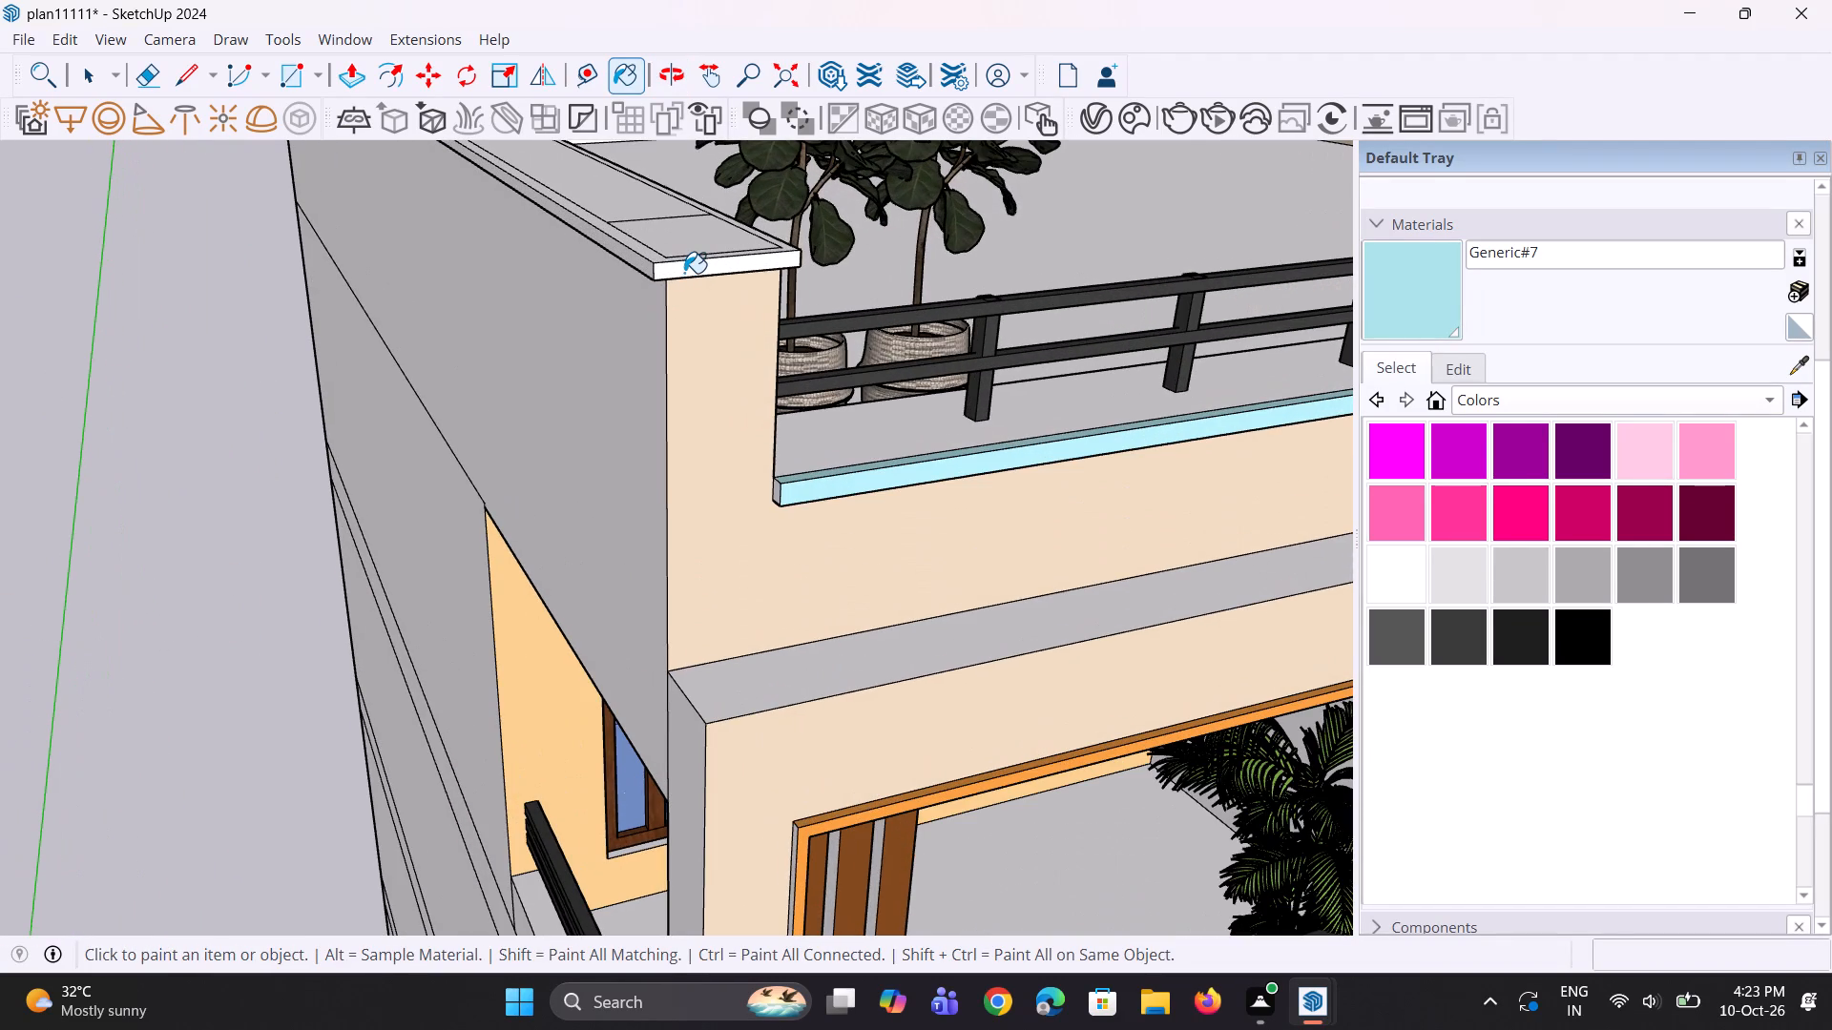
left_click(645, 267)
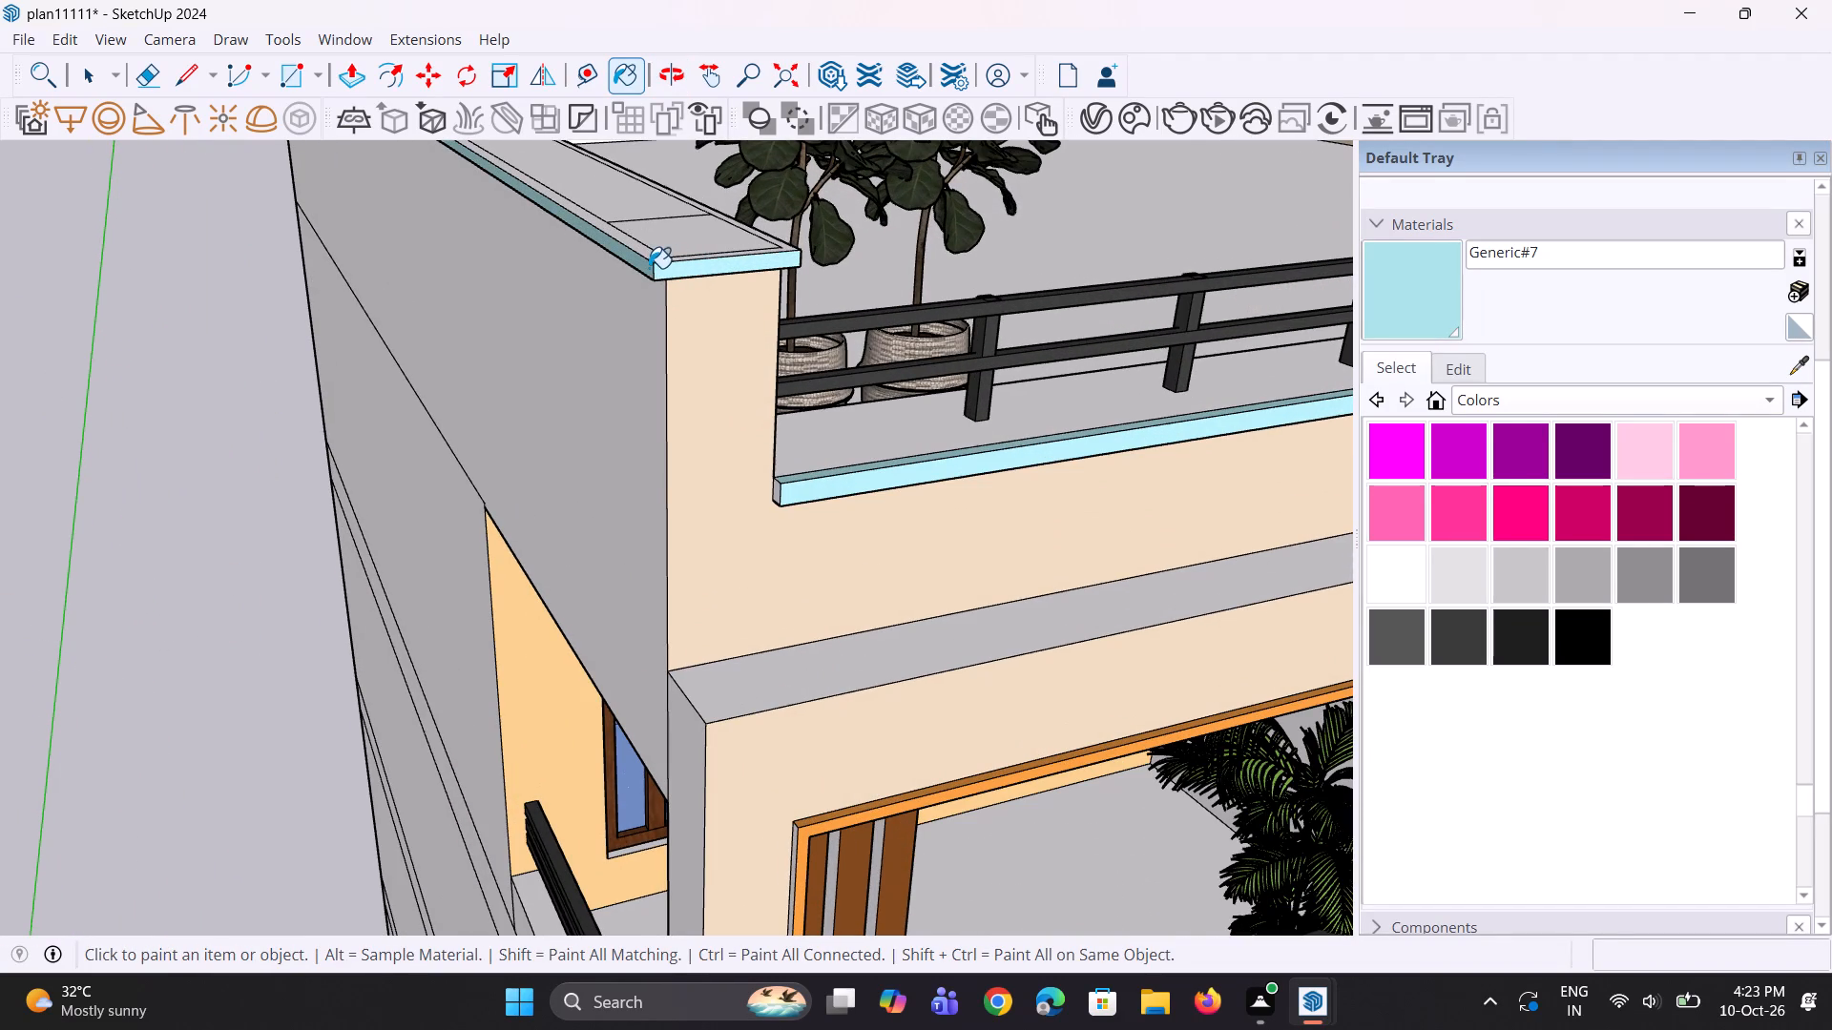
Paint the small end face of the roof terrace's railing ledge, near the side parapet, with light cyan Generic#7.
scroll(649, 268, "down", 4)
scroll(754, 472, "up", 8)
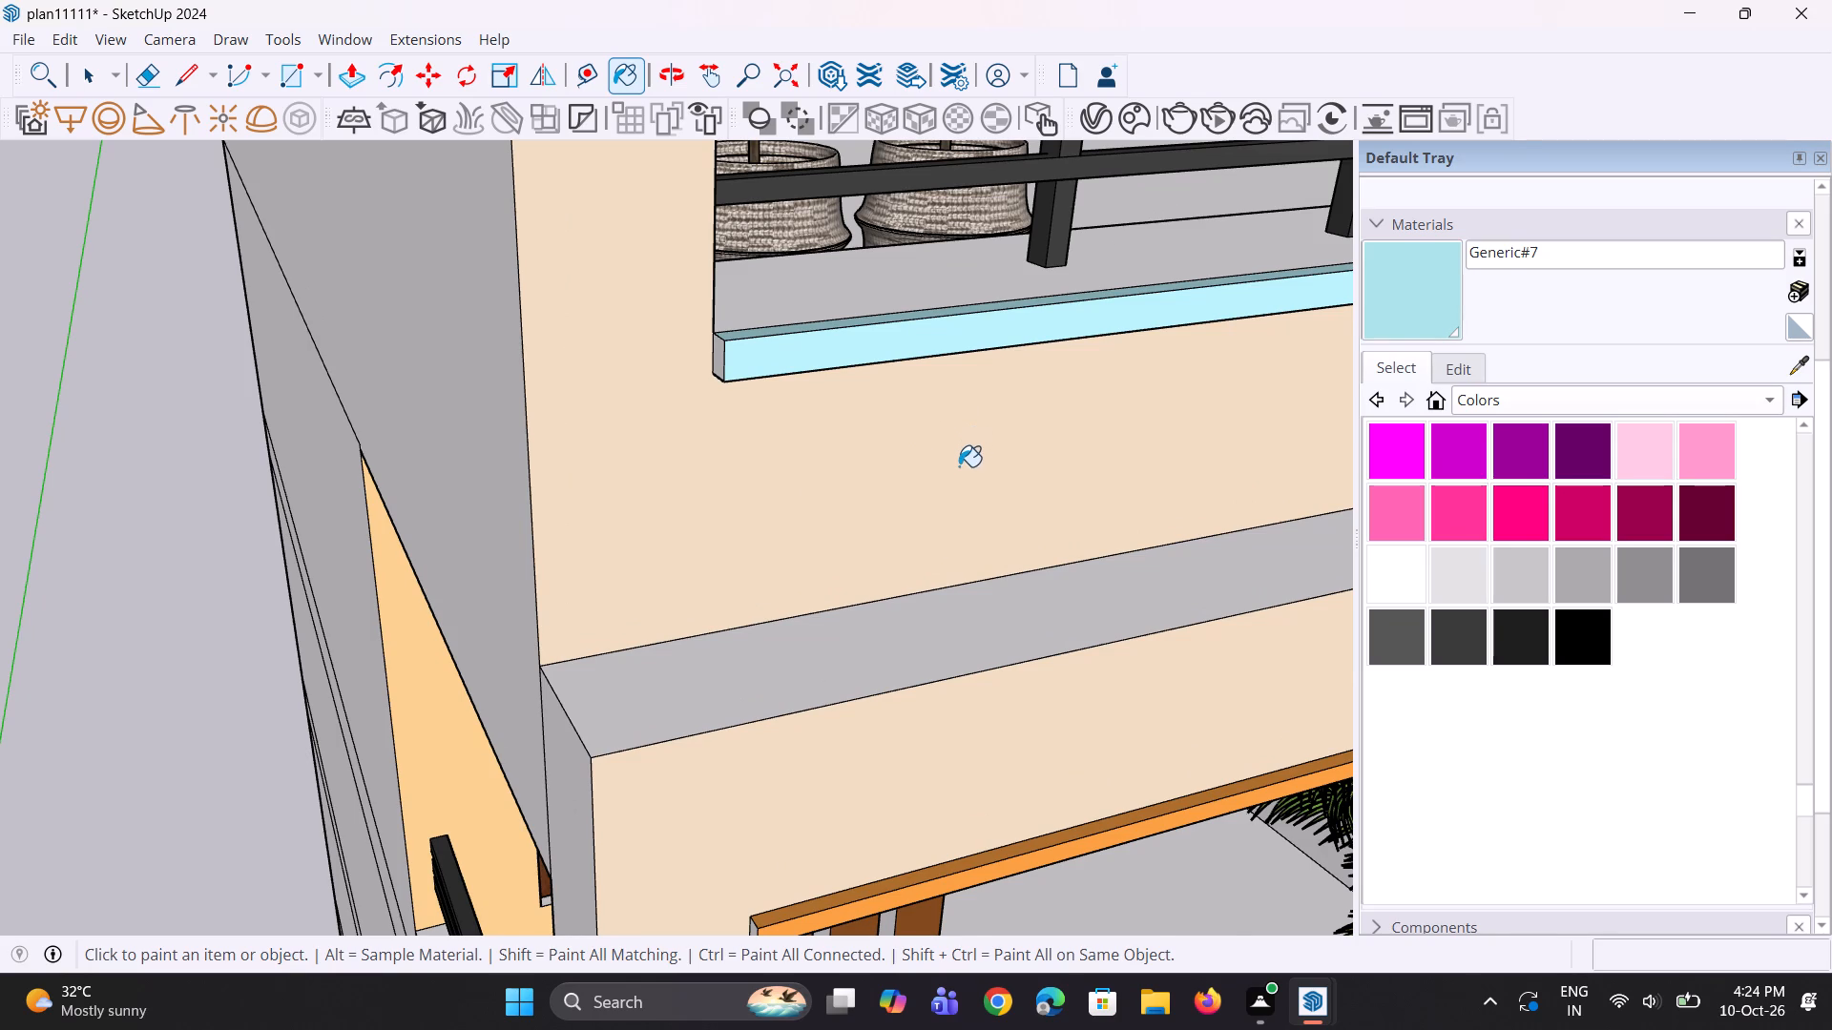
scroll(958, 466, "up", 3)
left_click(610, 319)
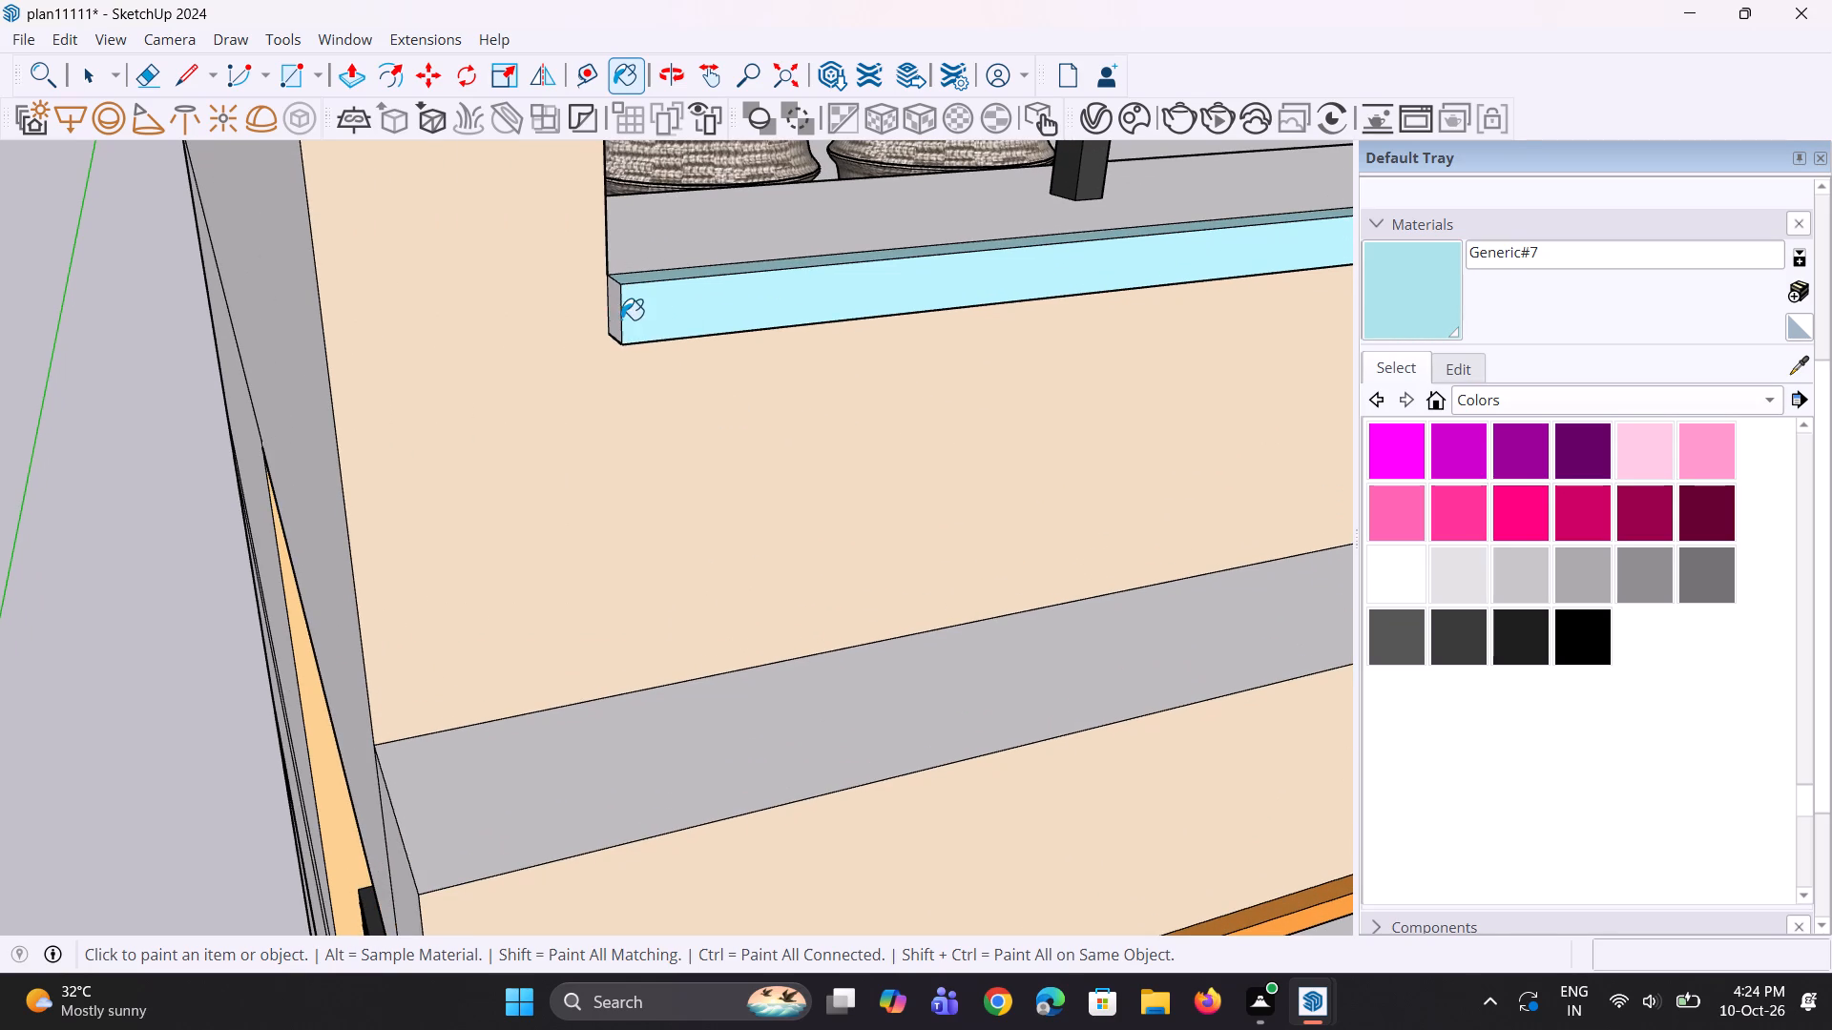
scroll(614, 308, "down", 4)
middle_click_drag(604, 321, 666, 319)
scroll(681, 313, "up", 3)
left_click(683, 312)
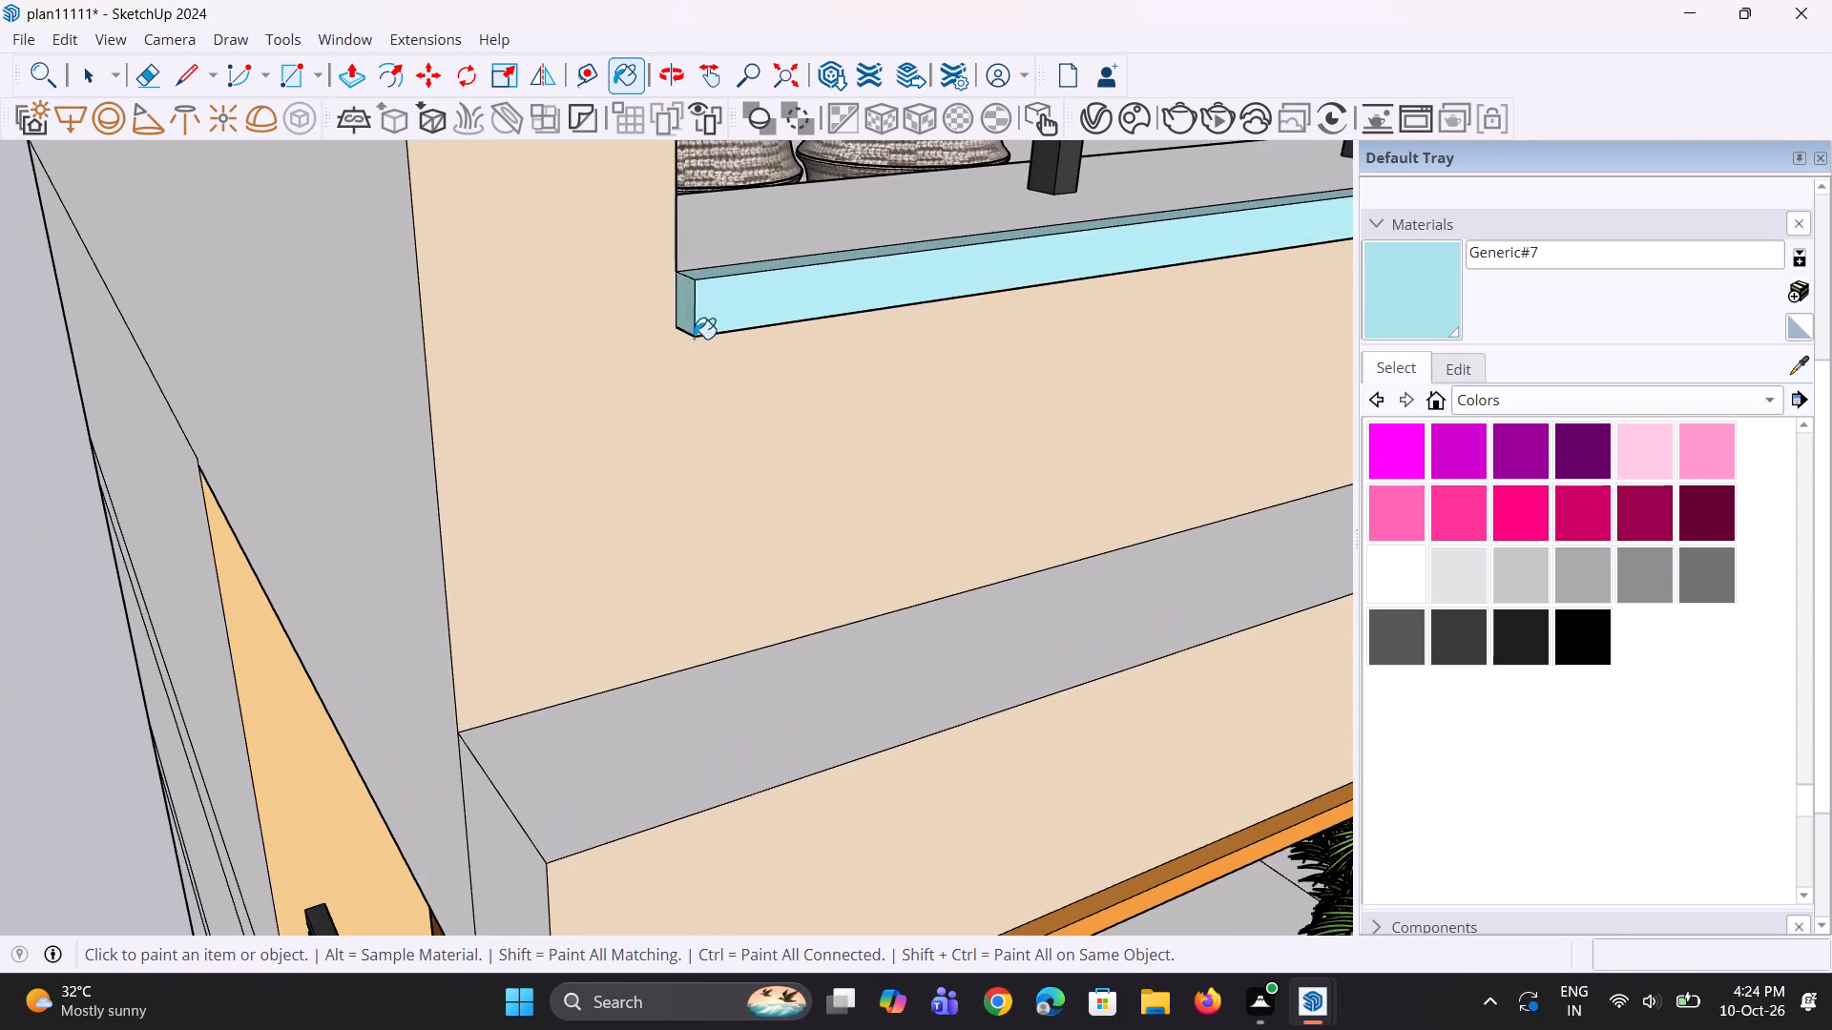
Examine the painted roof terrace trim and the entire front facade from straight ahead at a distance.
scroll(585, 400, "down", 14)
middle_click_drag(783, 449, 679, 418)
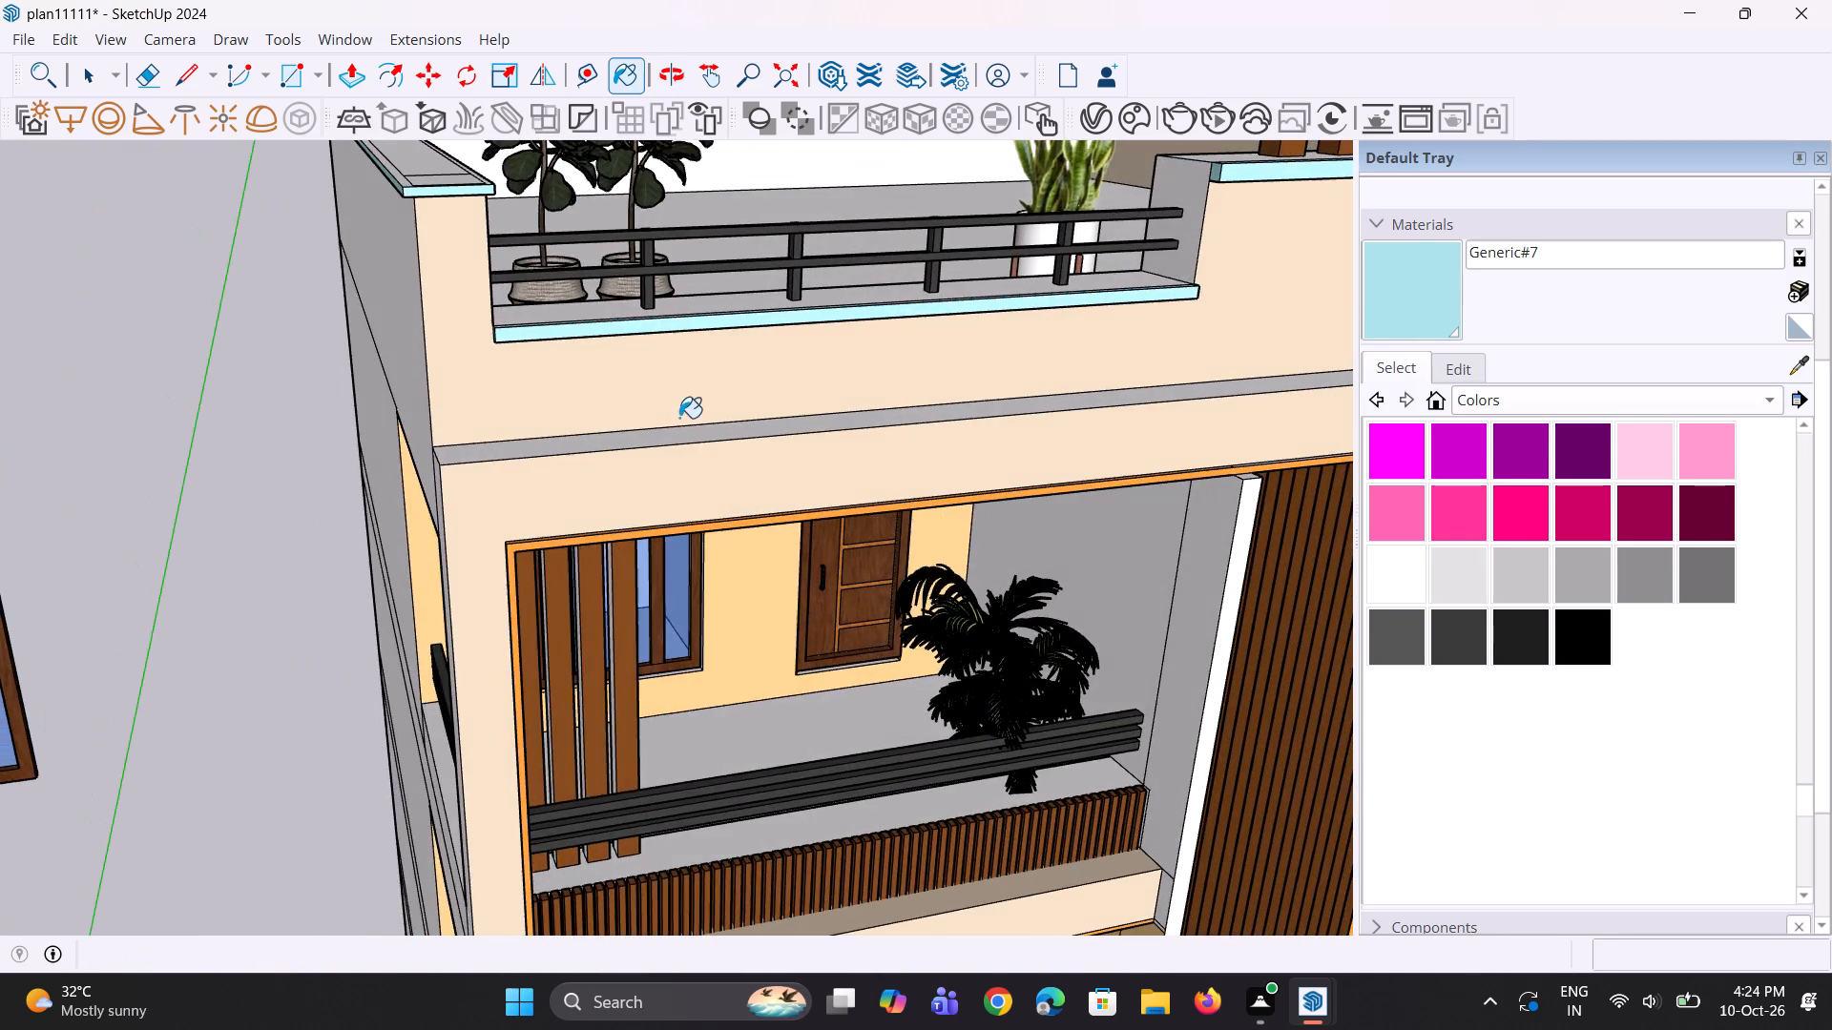
scroll(586, 422, "down", 9)
middle_click_drag(1010, 601, 921, 488)
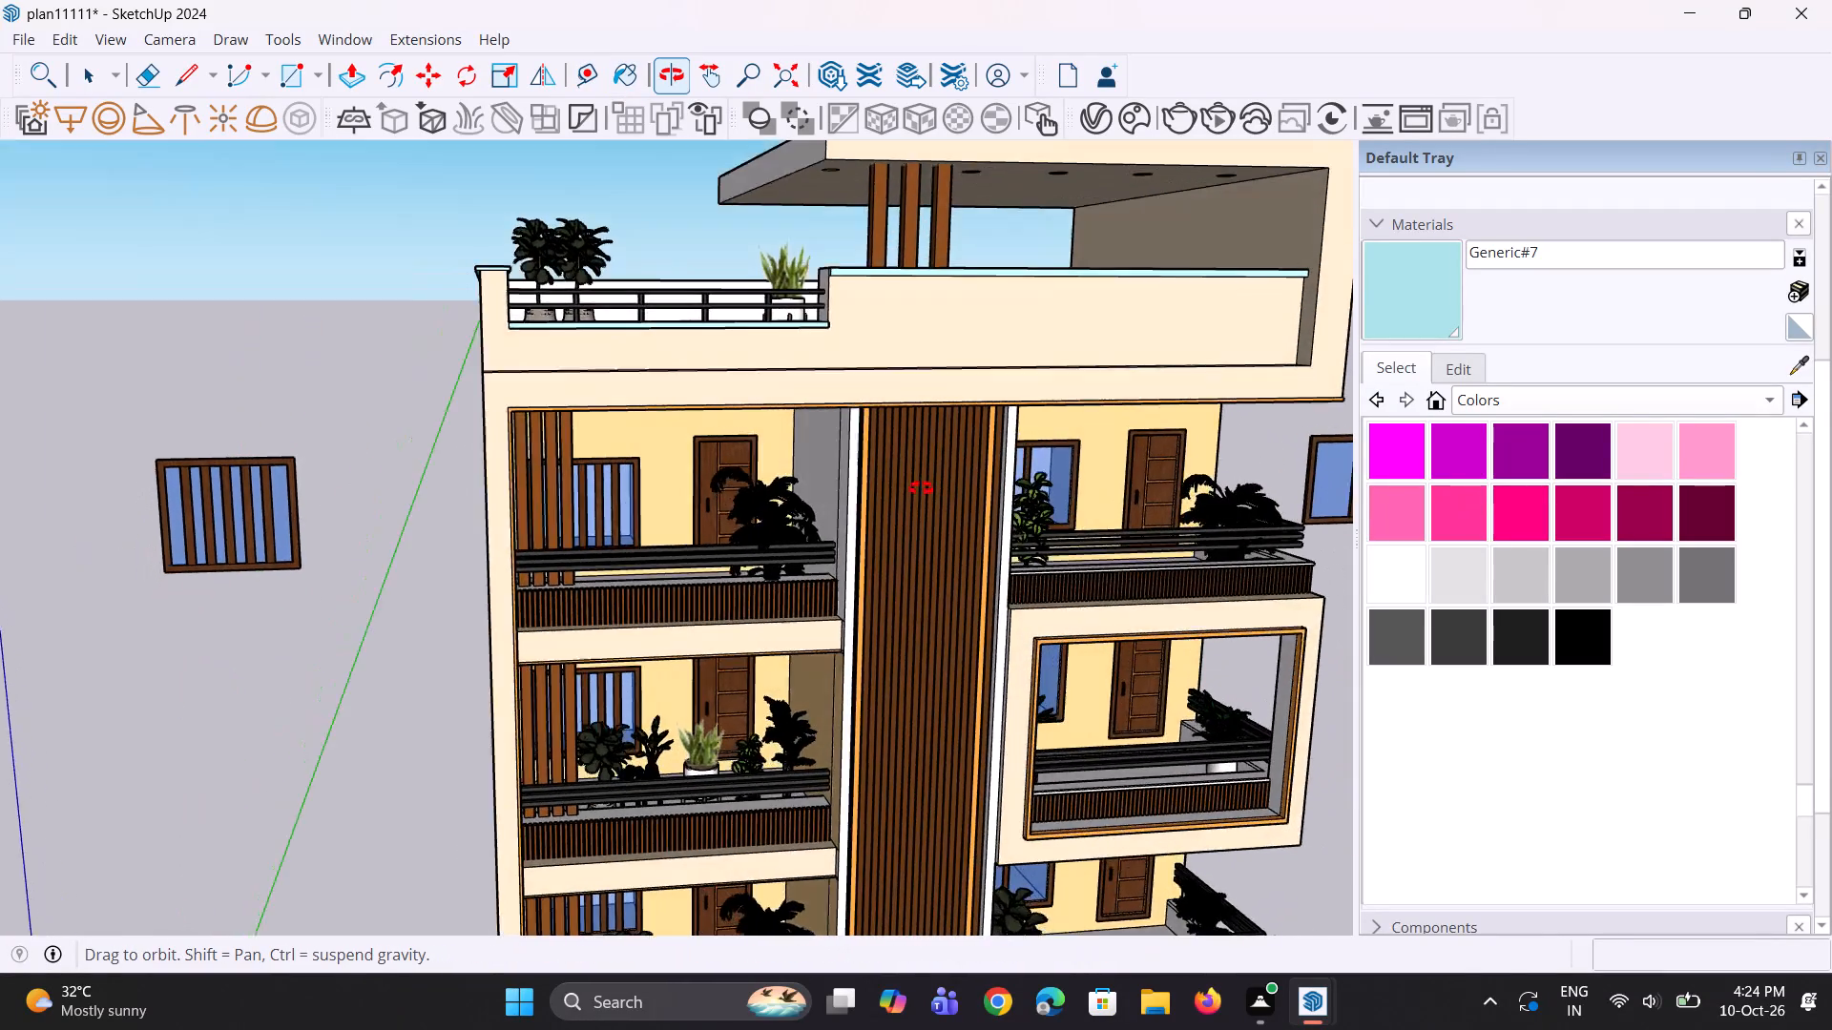
middle_click_drag(921, 488, 854, 476)
scroll(805, 470, "down", 4)
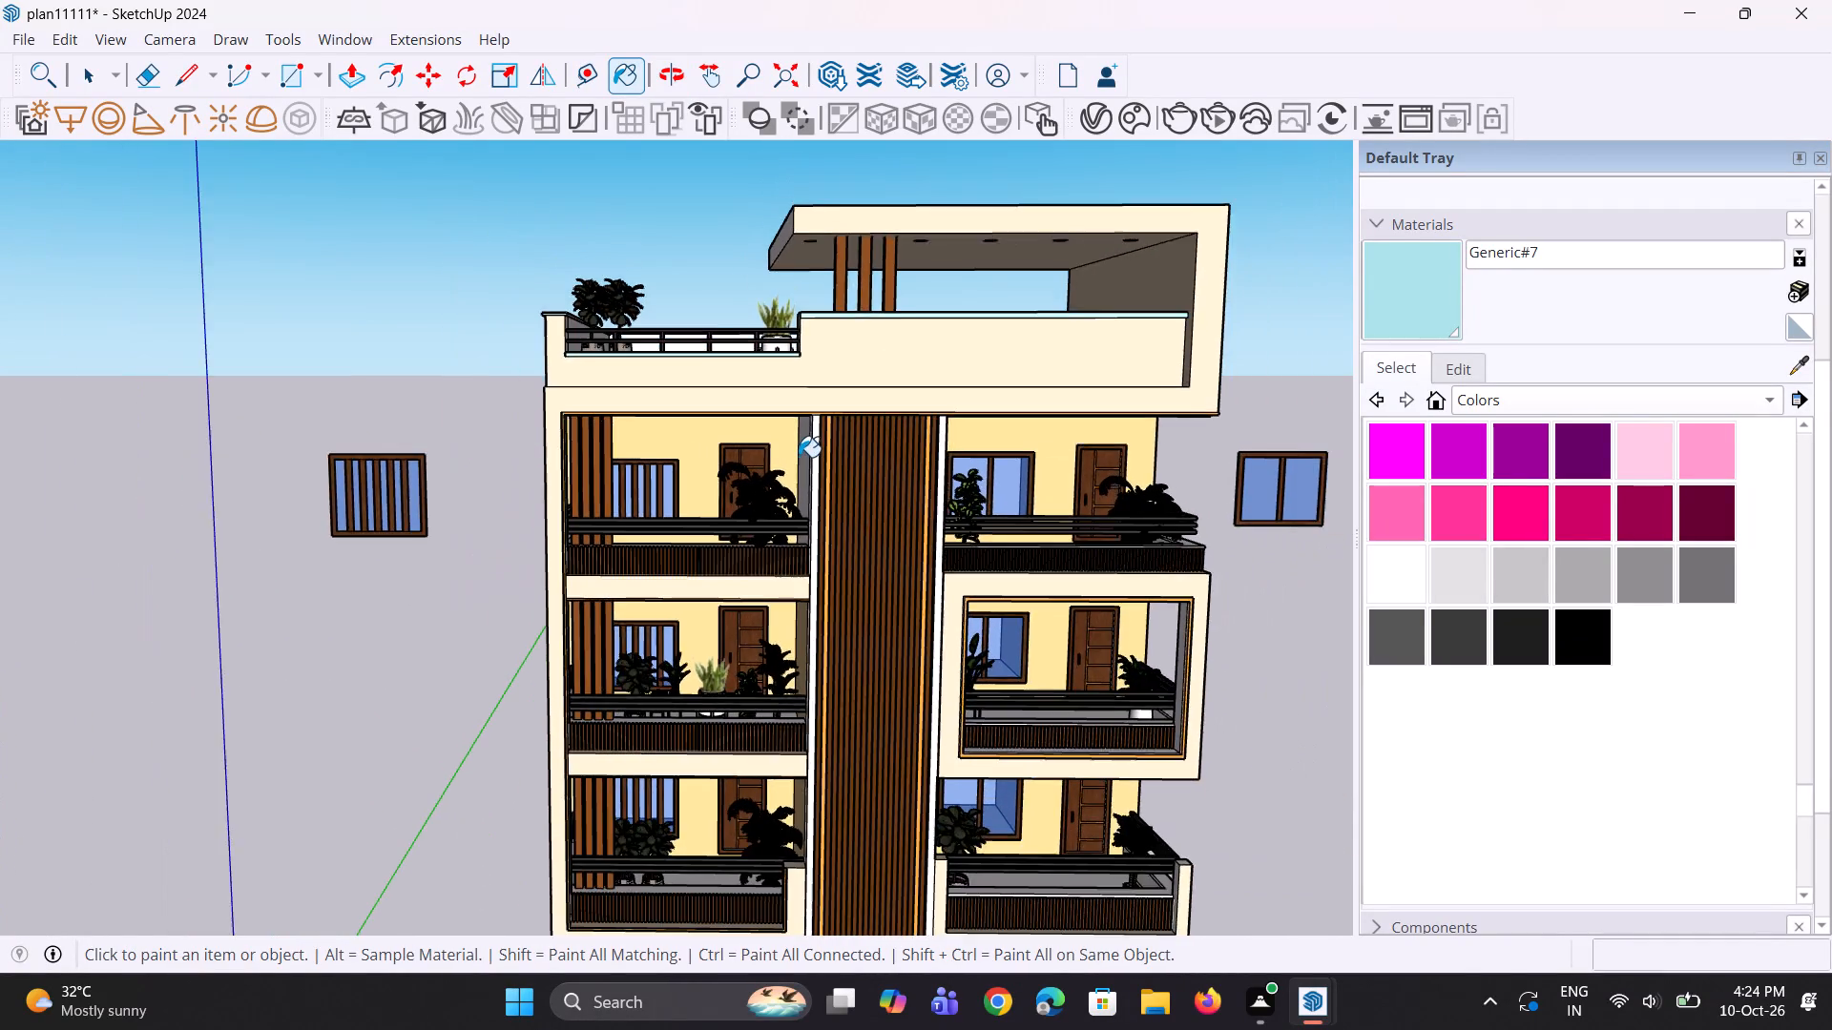
scroll(799, 457, "down", 6)
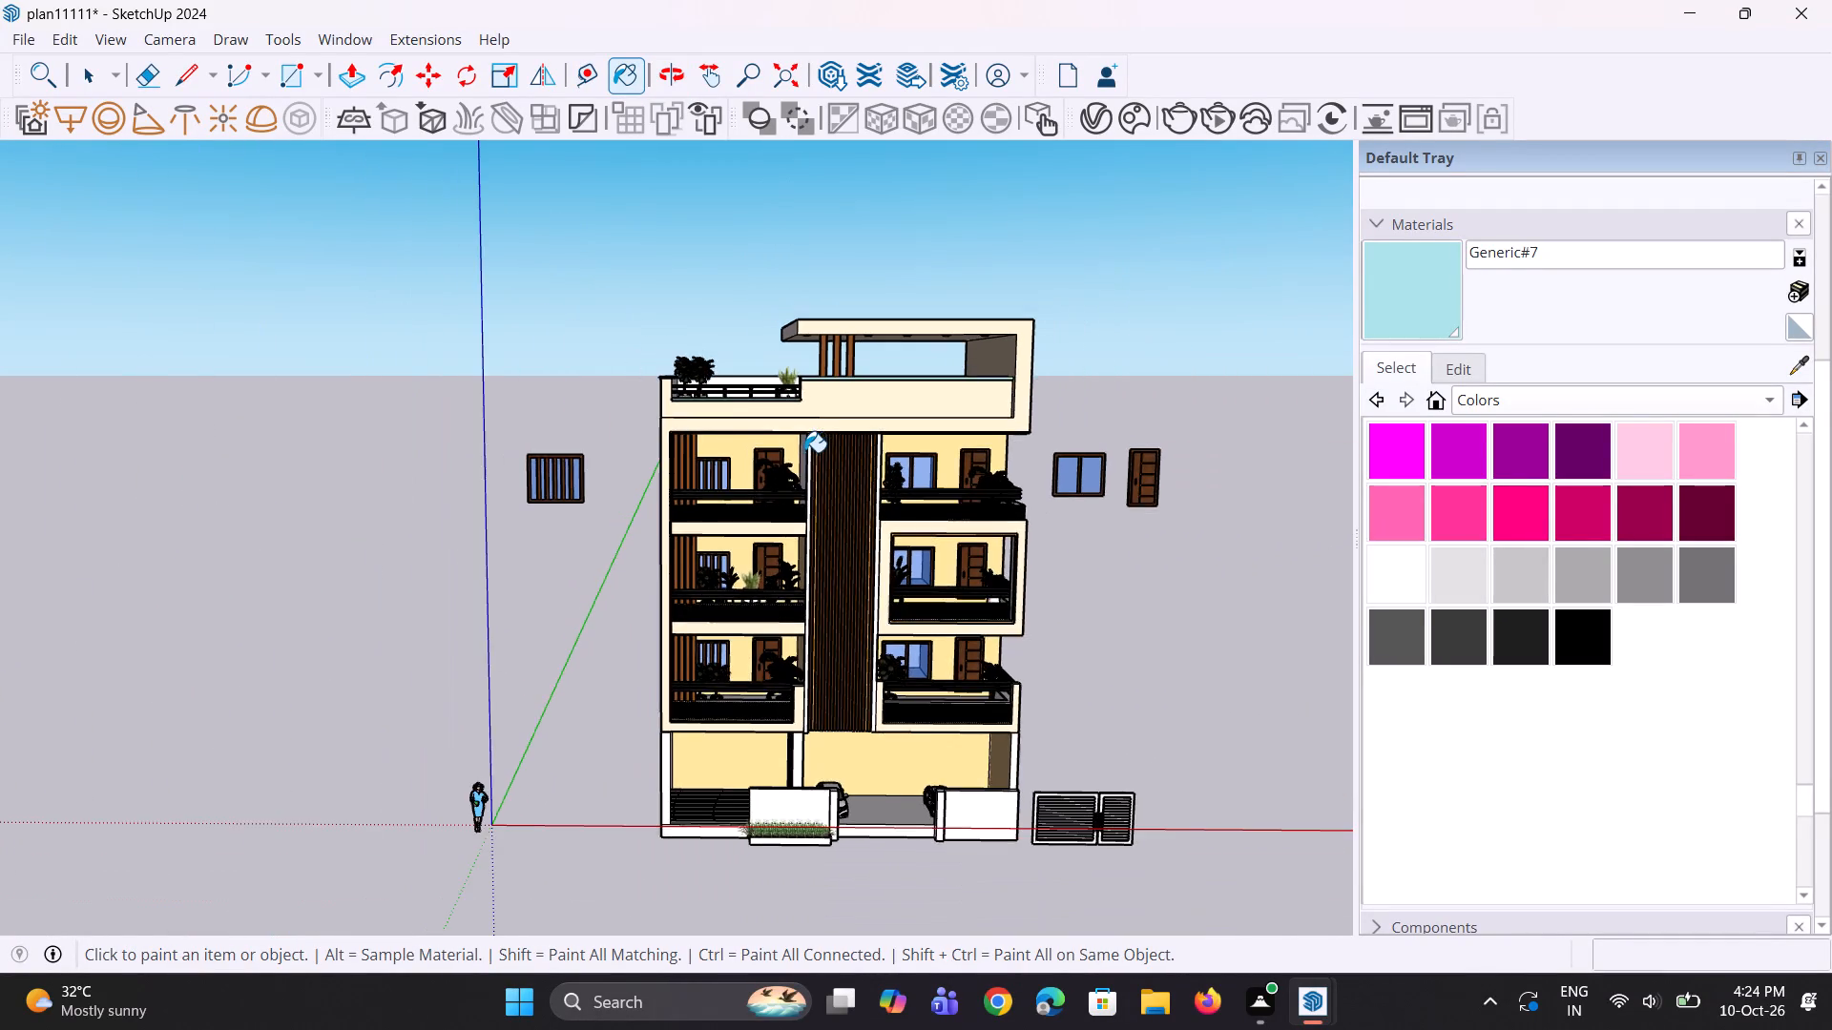
scroll(804, 452, "down", 3)
Pick Stone Marble from the Stone materials and paint the ground floor's corner pier and the plinth below the slatted railing.
scroll(812, 769, "up", 12)
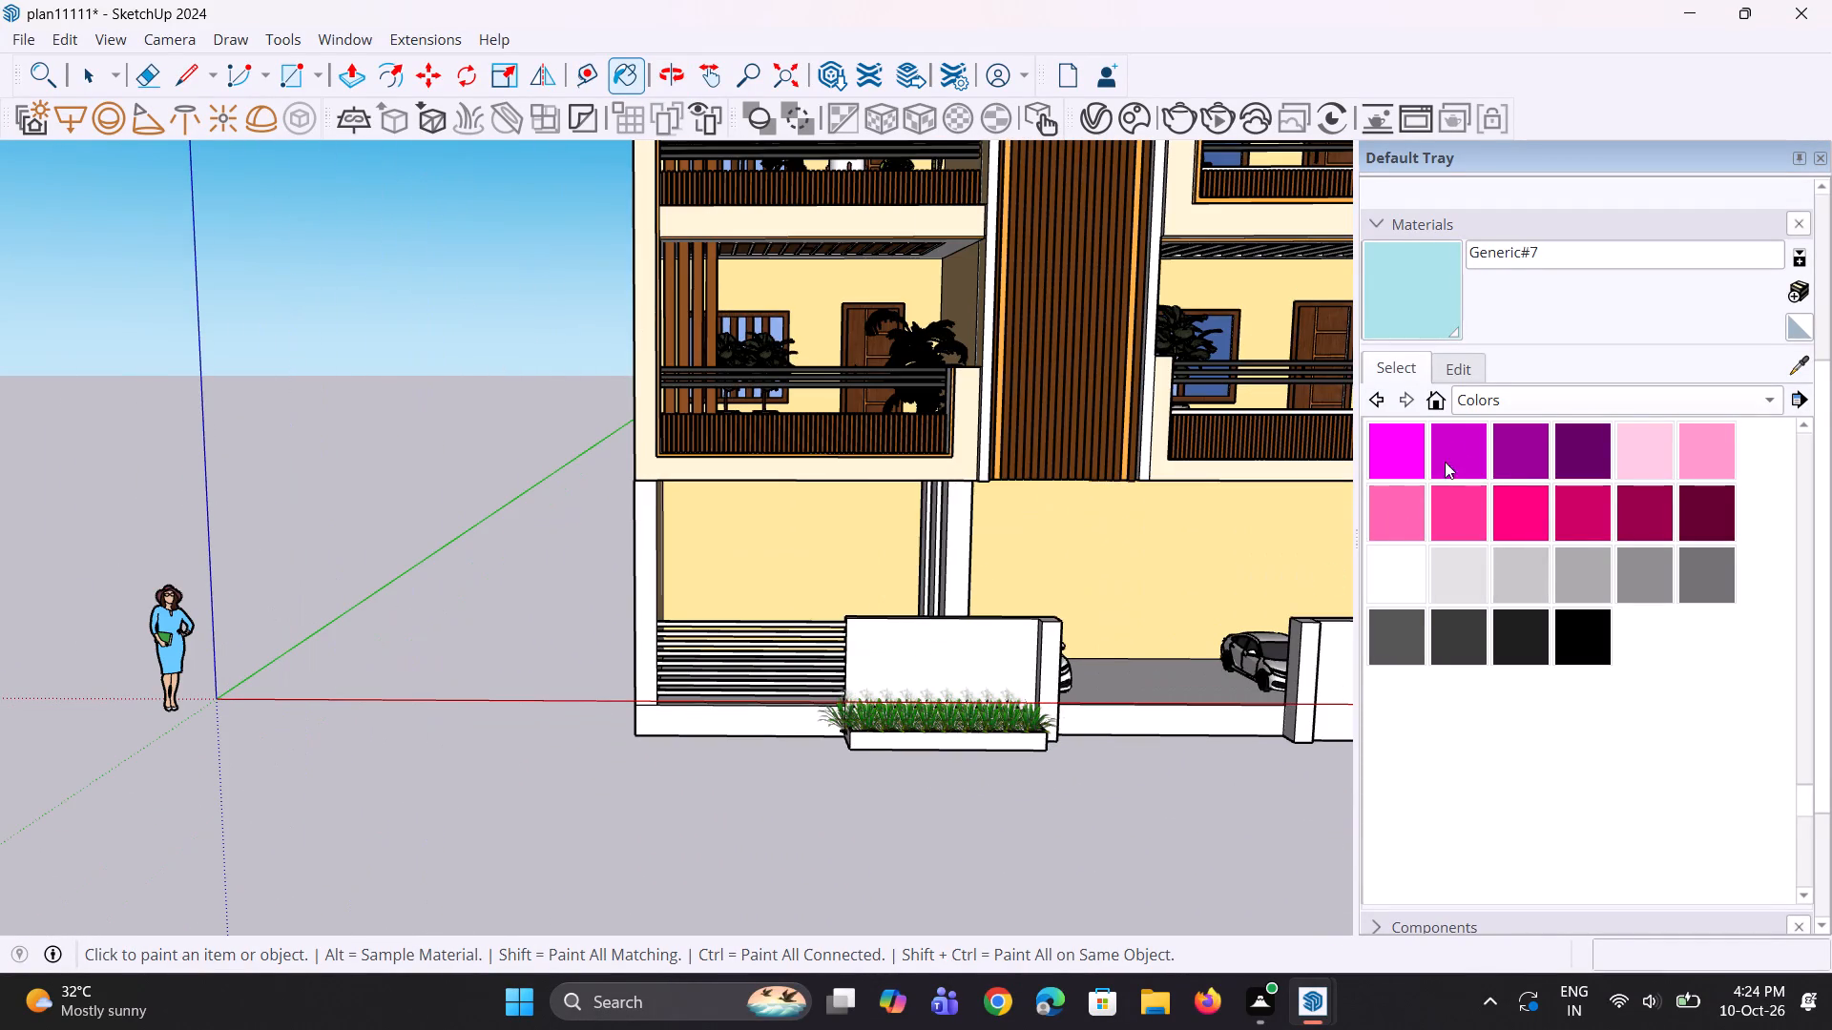
left_click(1493, 395)
left_click(1510, 579)
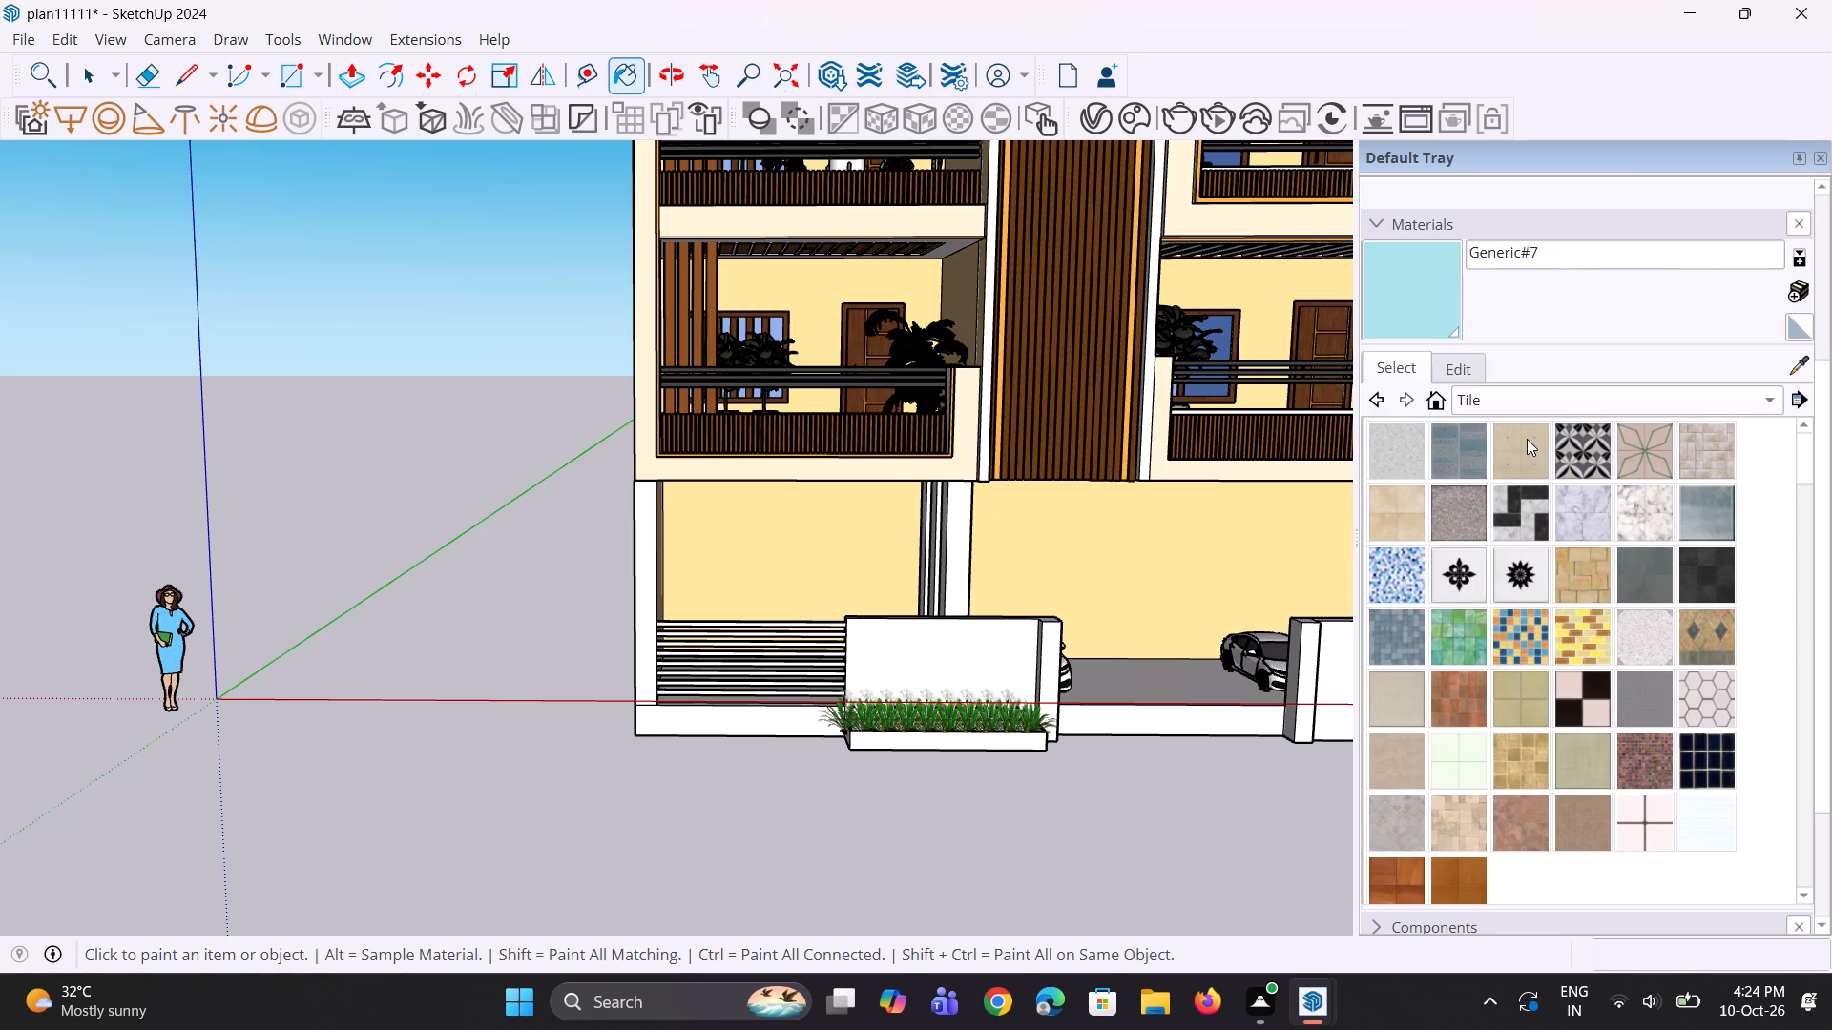
left_click(1523, 407)
left_click(1517, 359)
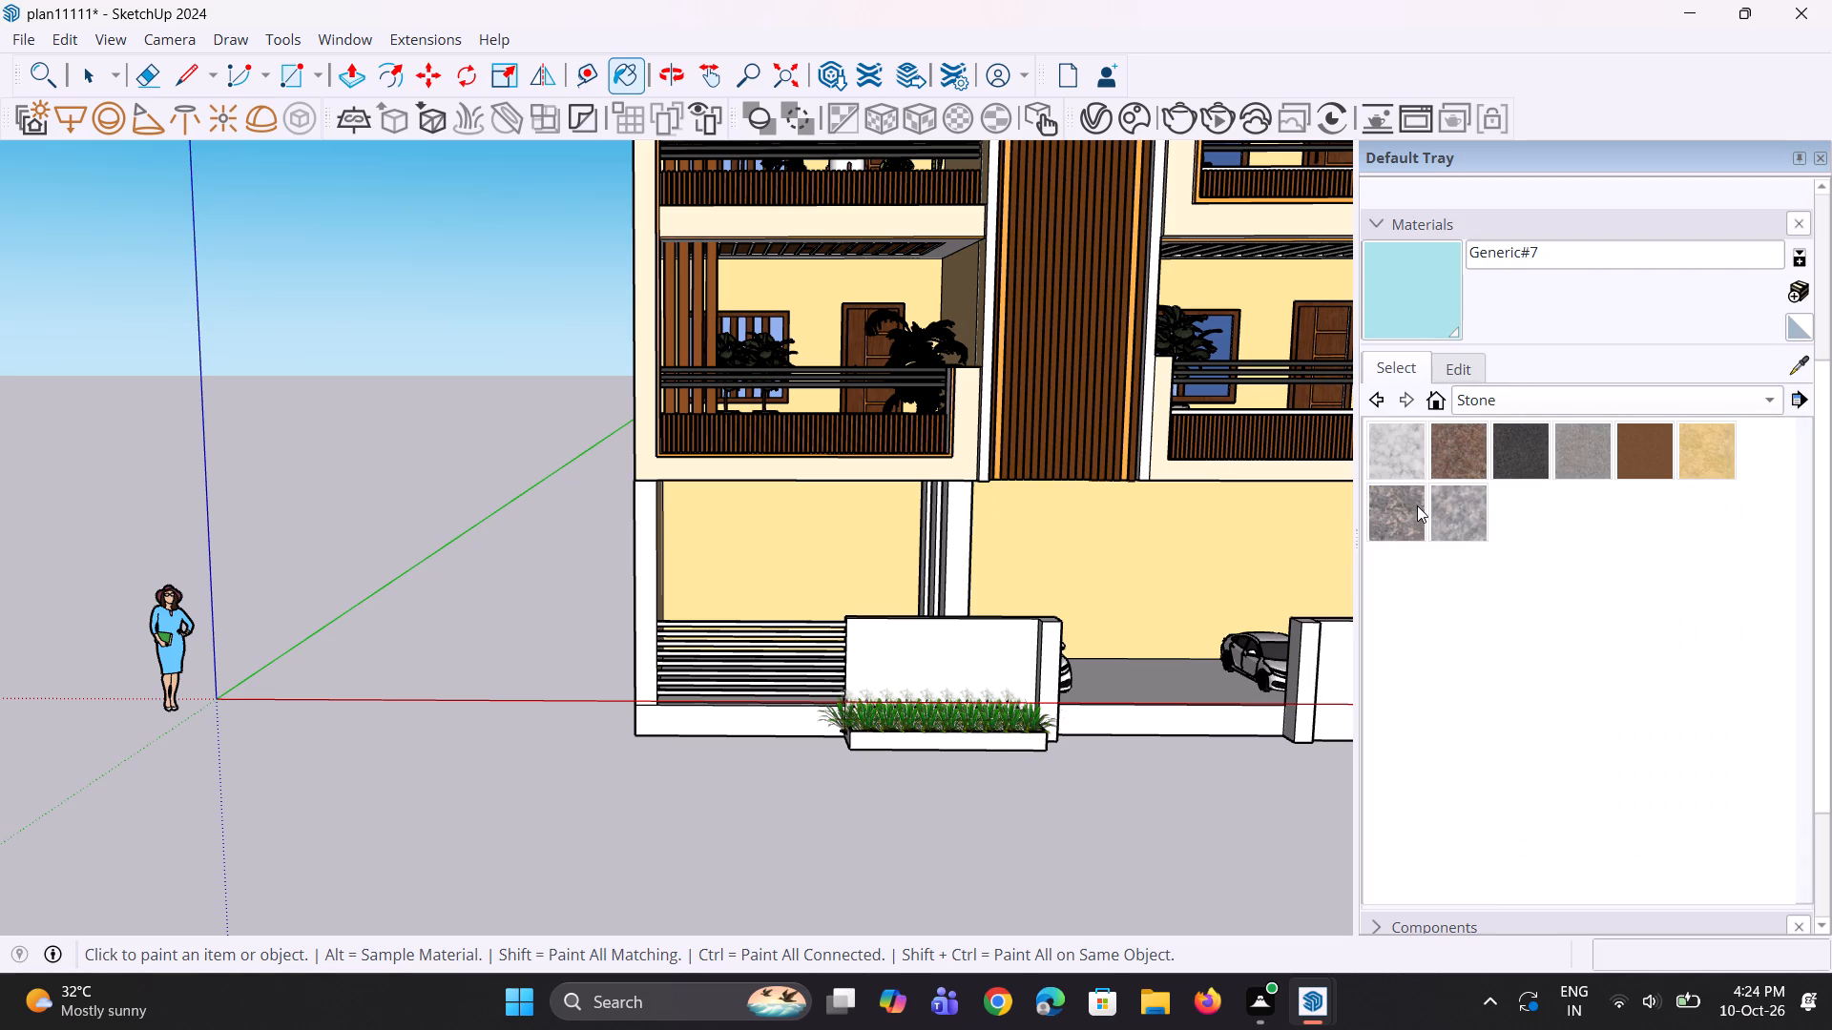
left_click(1417, 505)
scroll(636, 772, "up", 6)
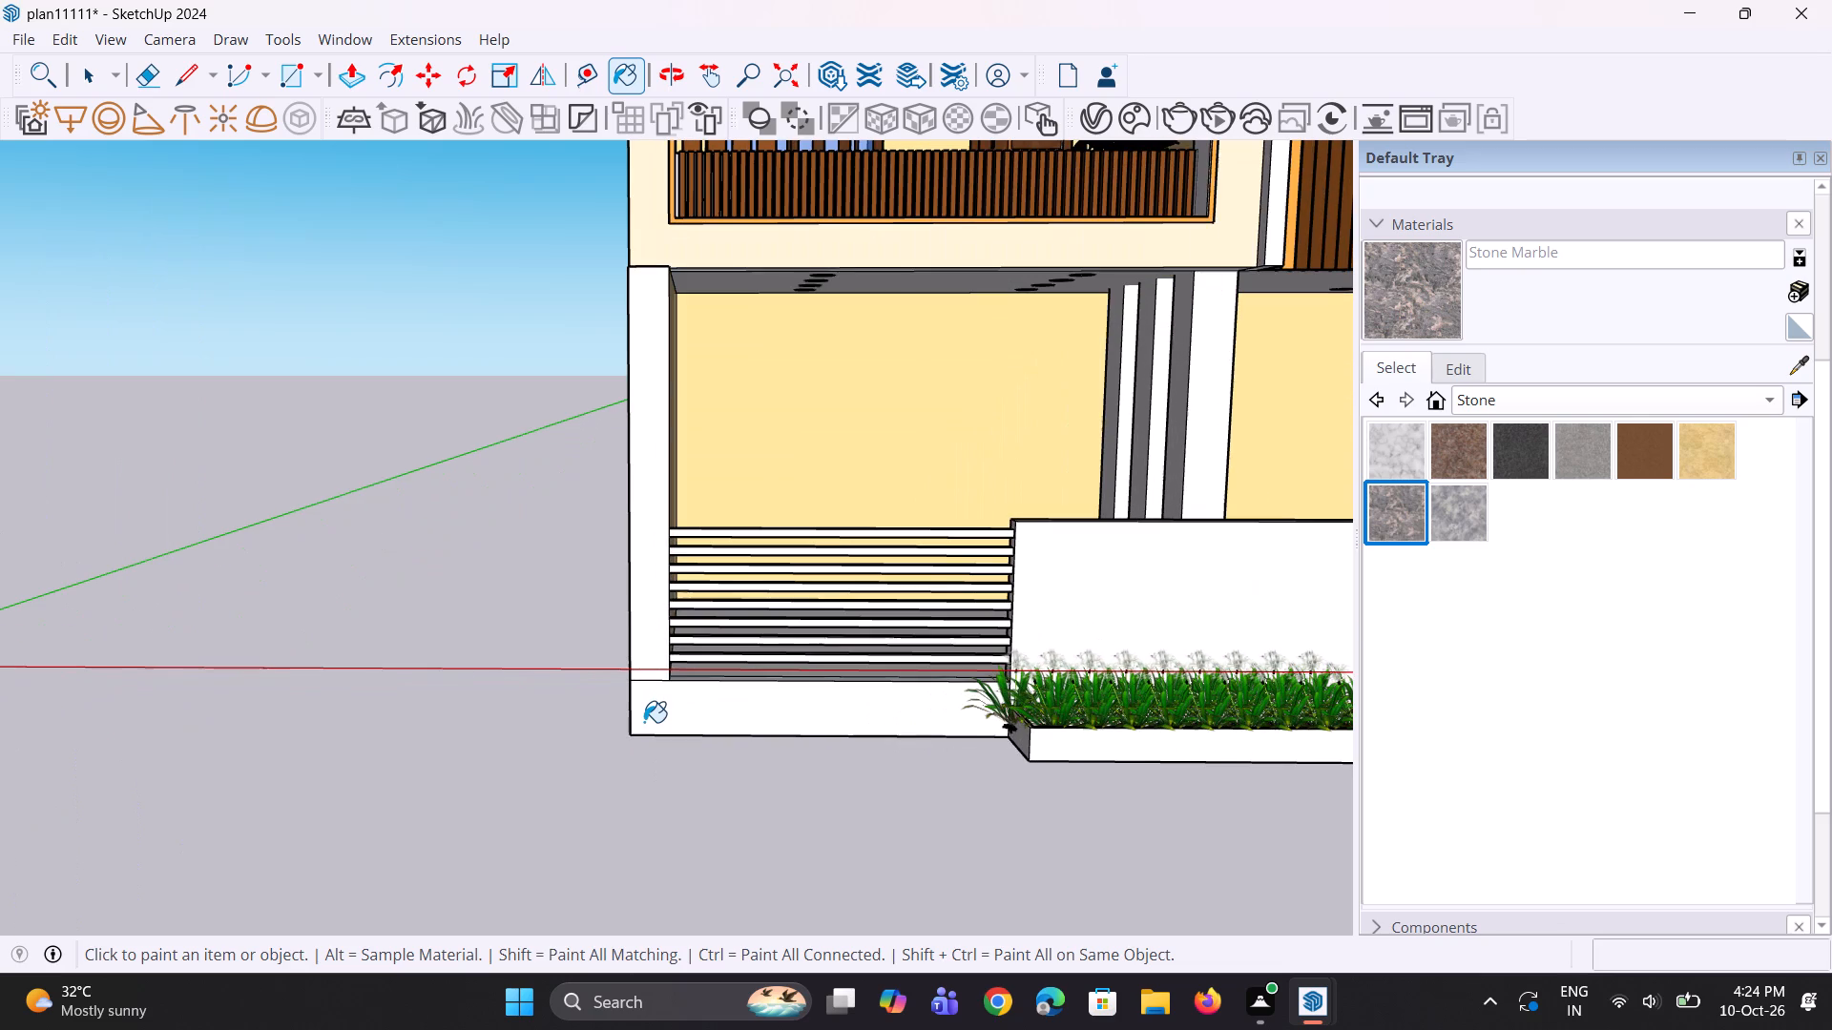
left_click(658, 545)
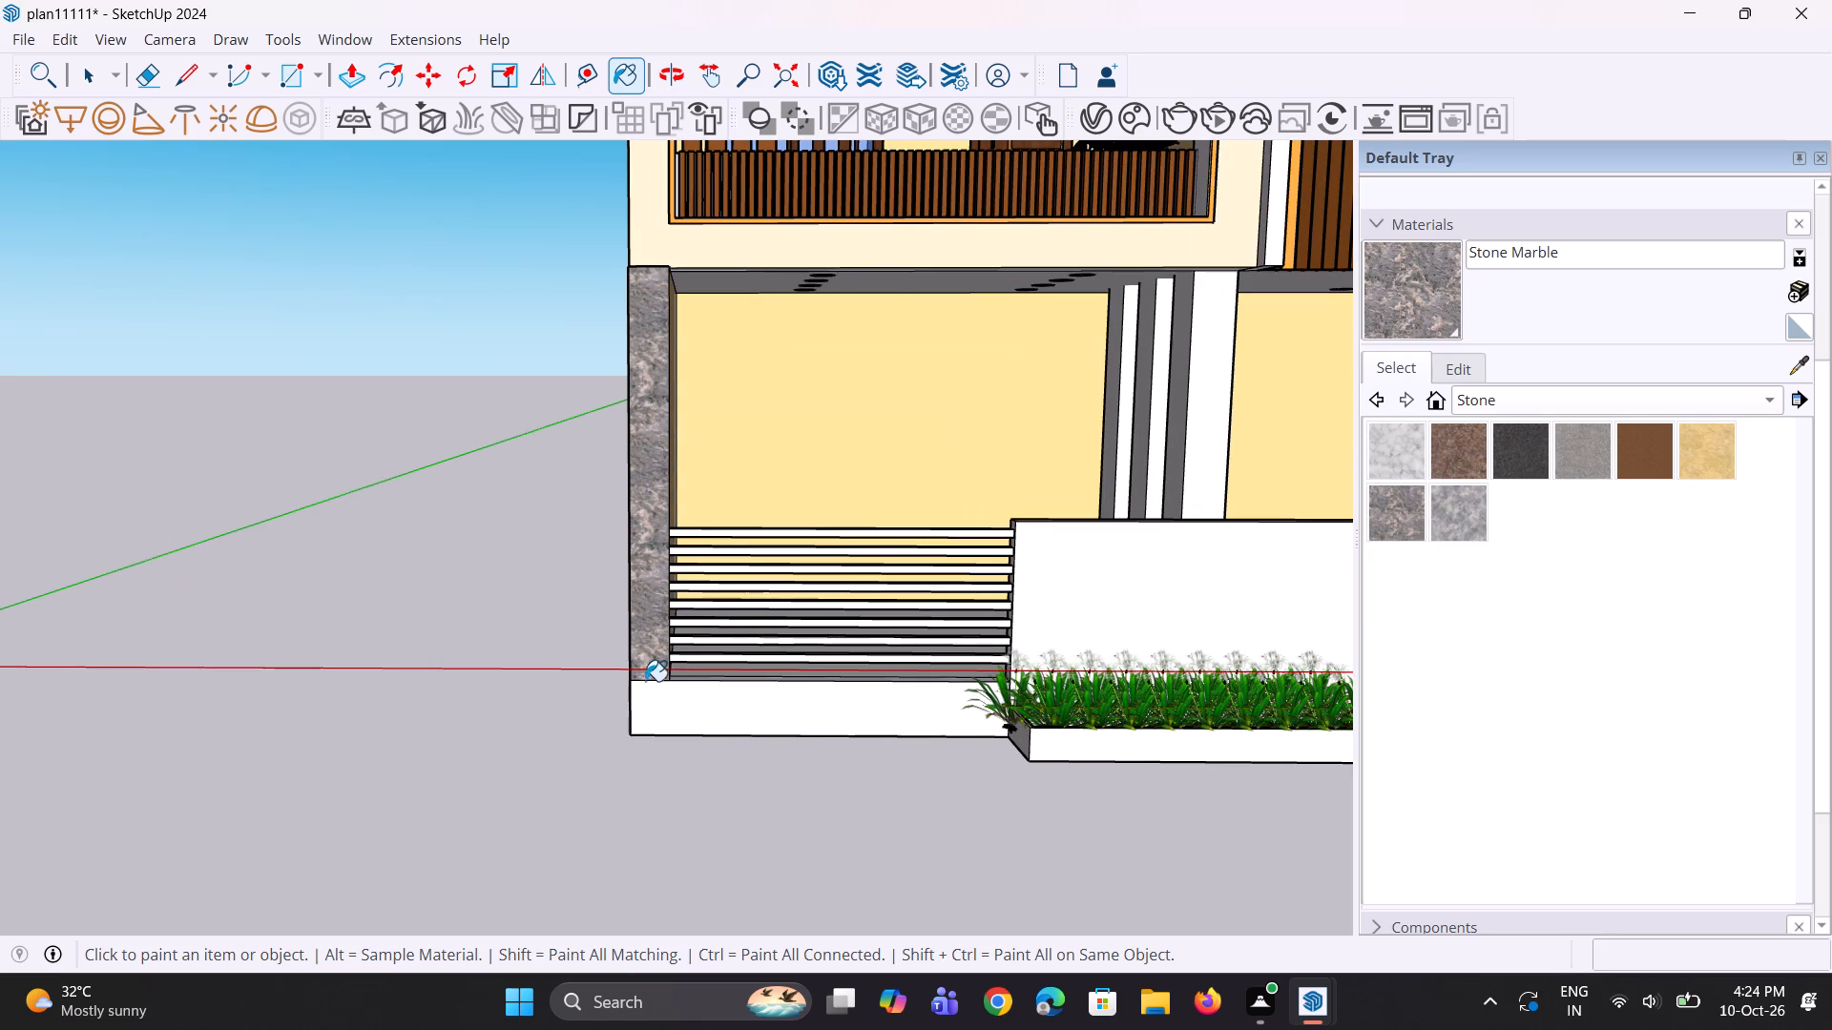
left_click(652, 699)
Paint the front of the boundary wall behind the planter and its narrow end face beside the slatted railing with Stone Marble.
scroll(615, 714, "down", 3)
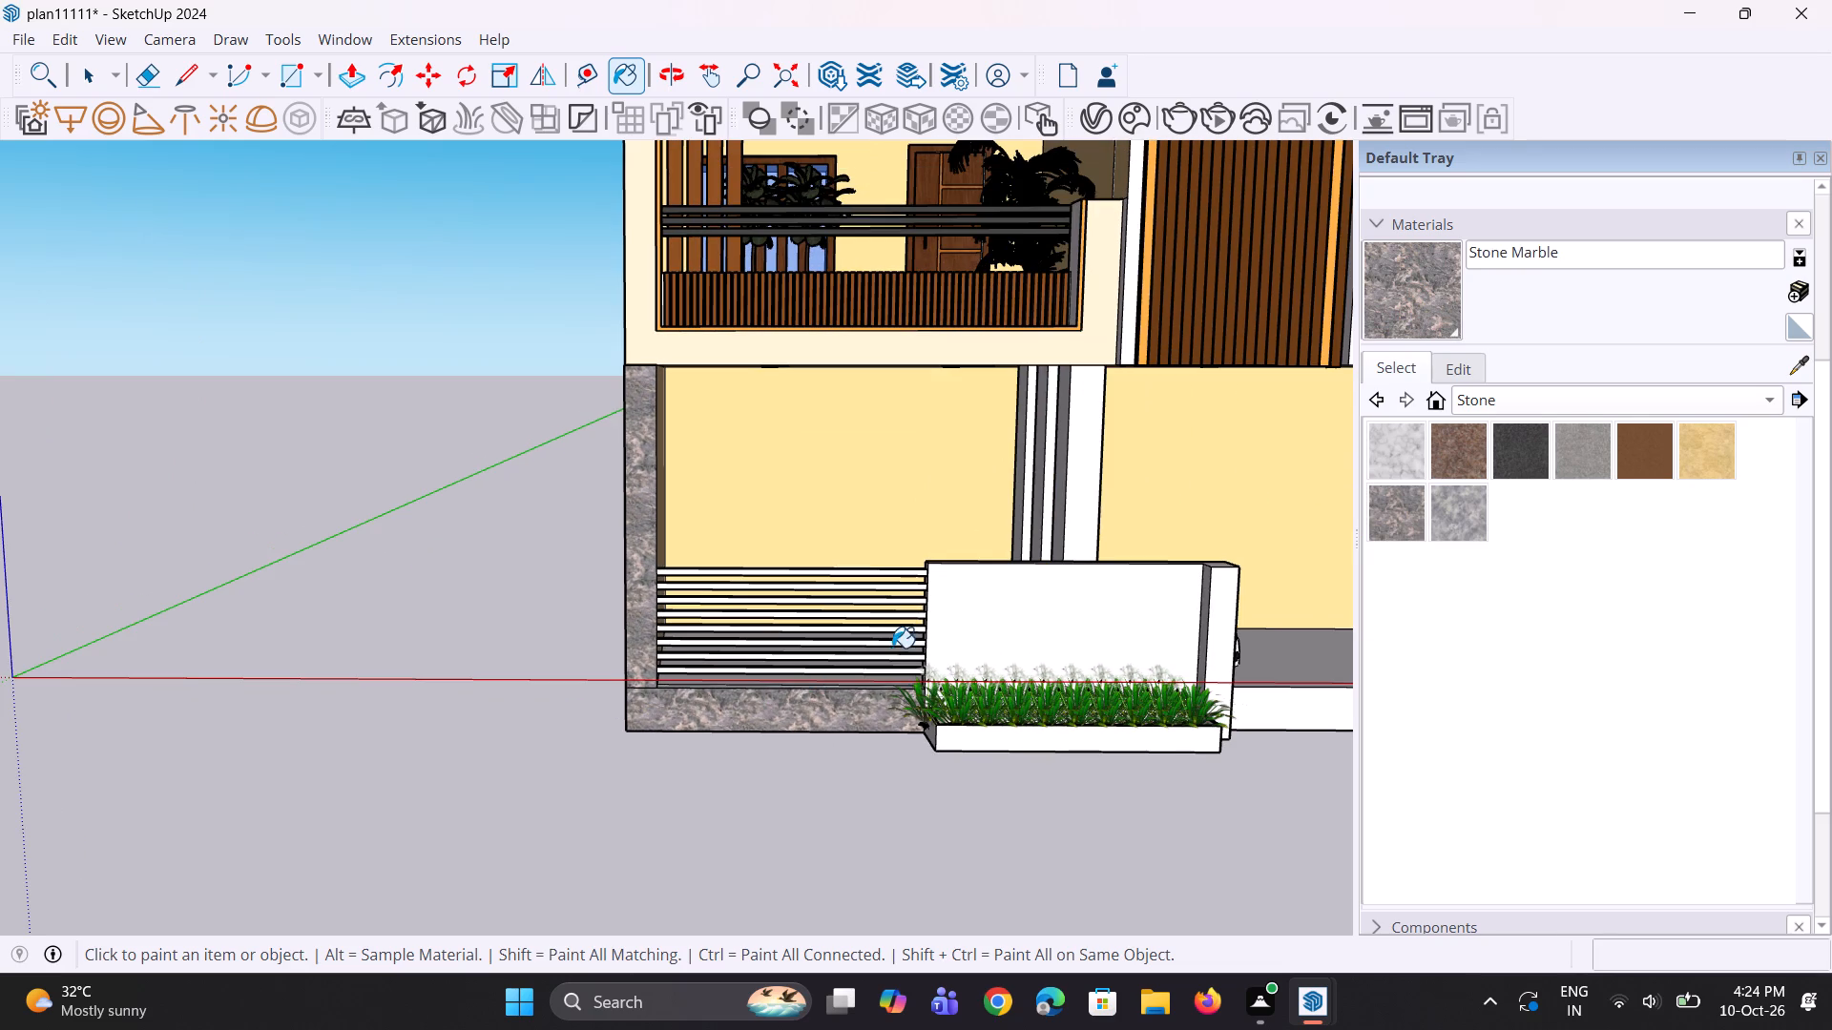
left_click(966, 611)
scroll(966, 645, "up", 5)
middle_click_drag(1005, 661, 1033, 662)
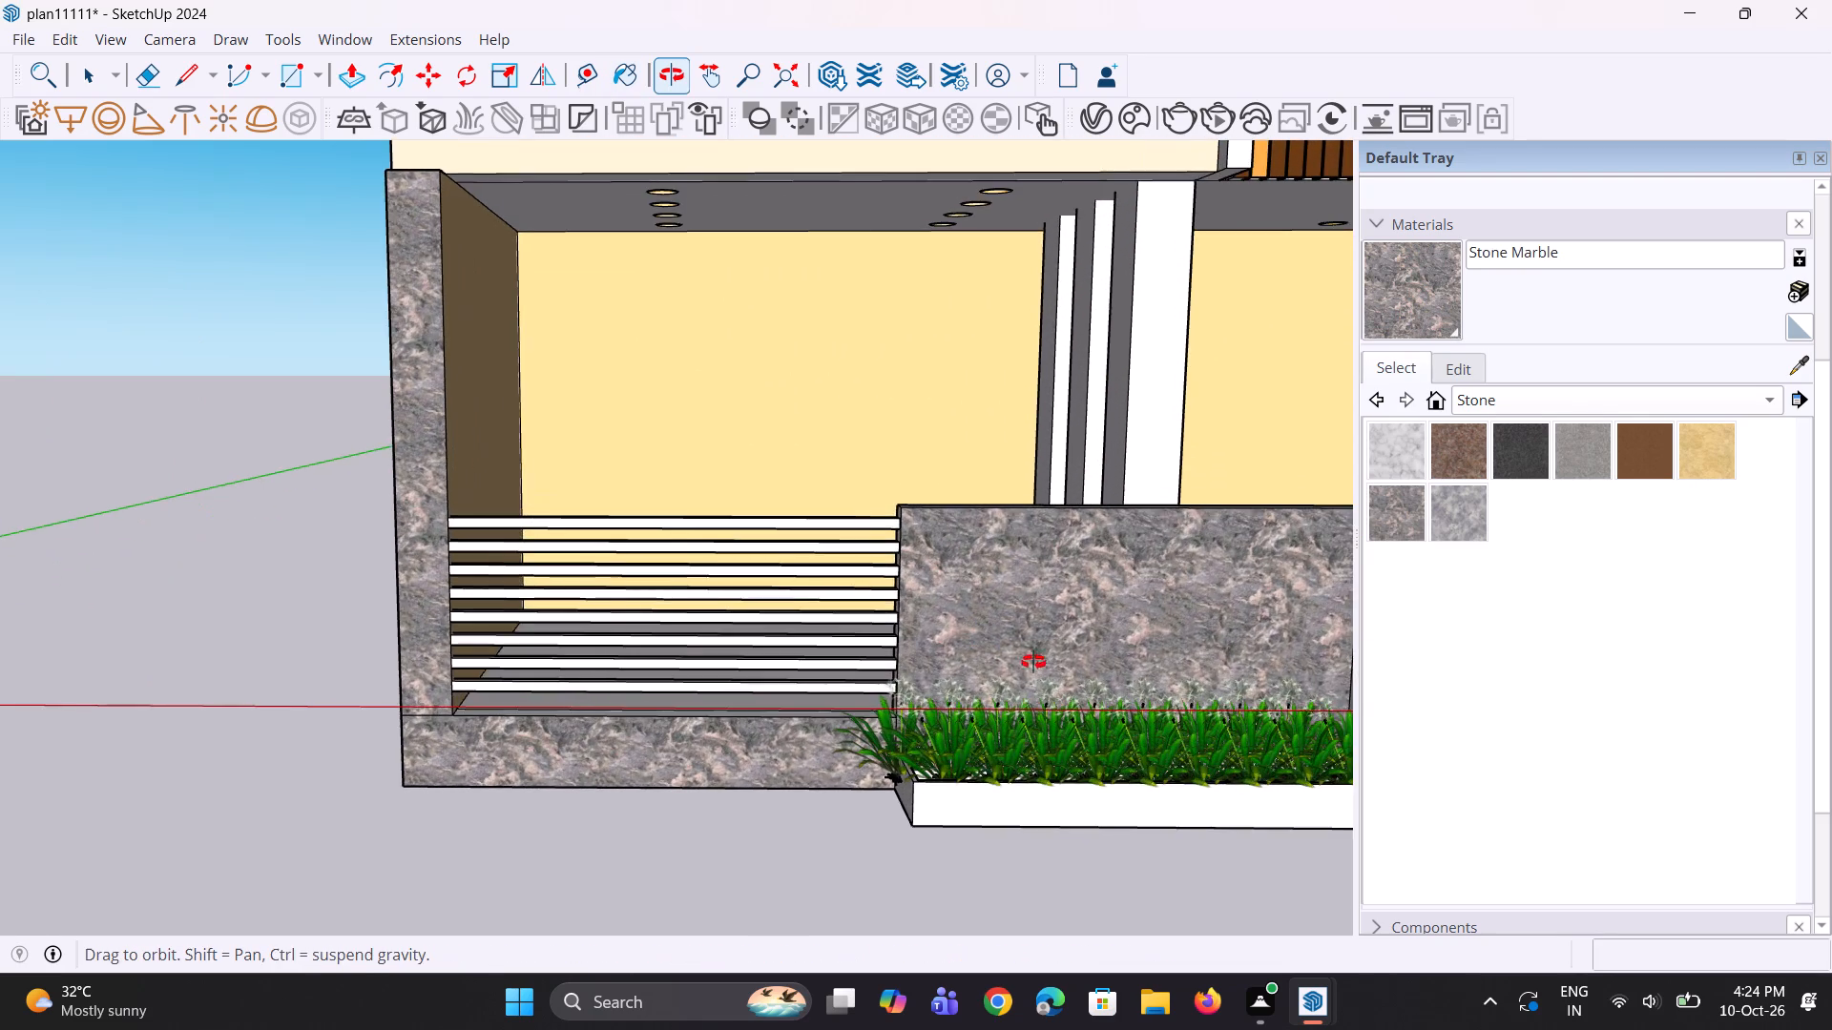
middle_click_drag(1033, 662, 1190, 657)
scroll(928, 549, "up", 5)
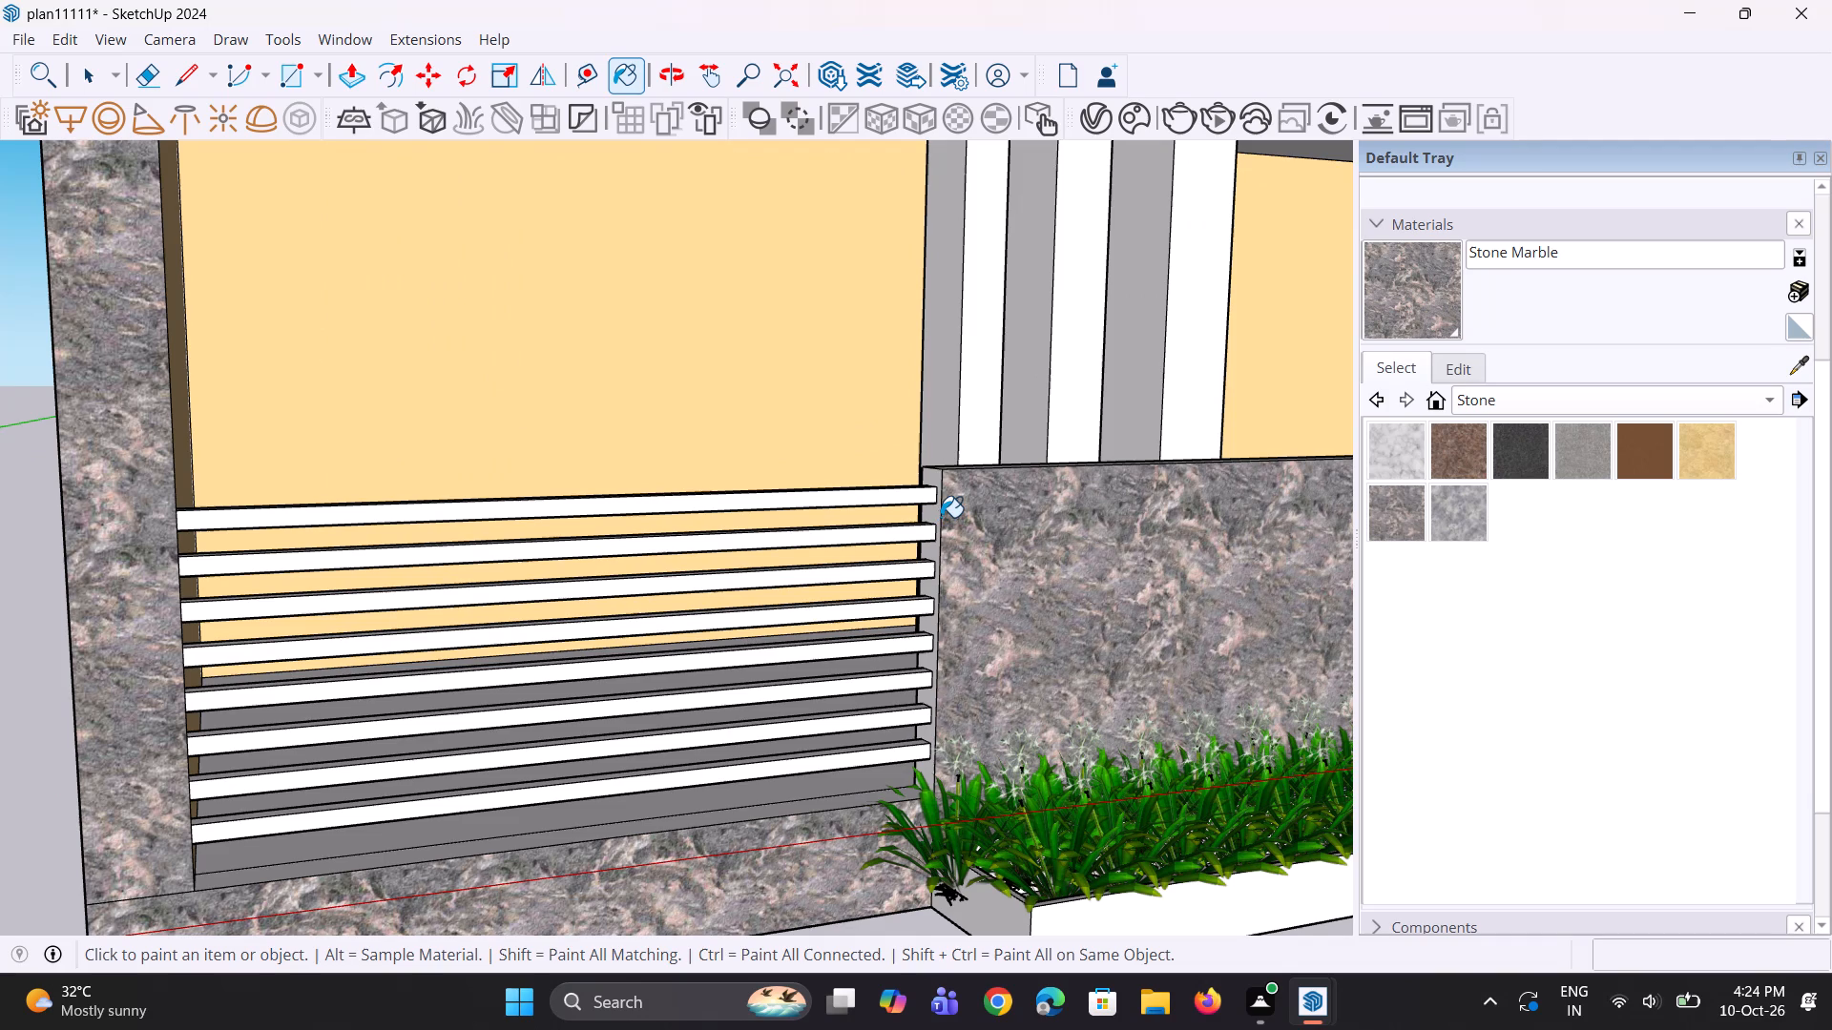
left_click(935, 517)
Paint the front and side faces of the gate pier at the planter wall's end with Stone Marble.
scroll(902, 600, "down", 5)
scroll(772, 616, "down", 4)
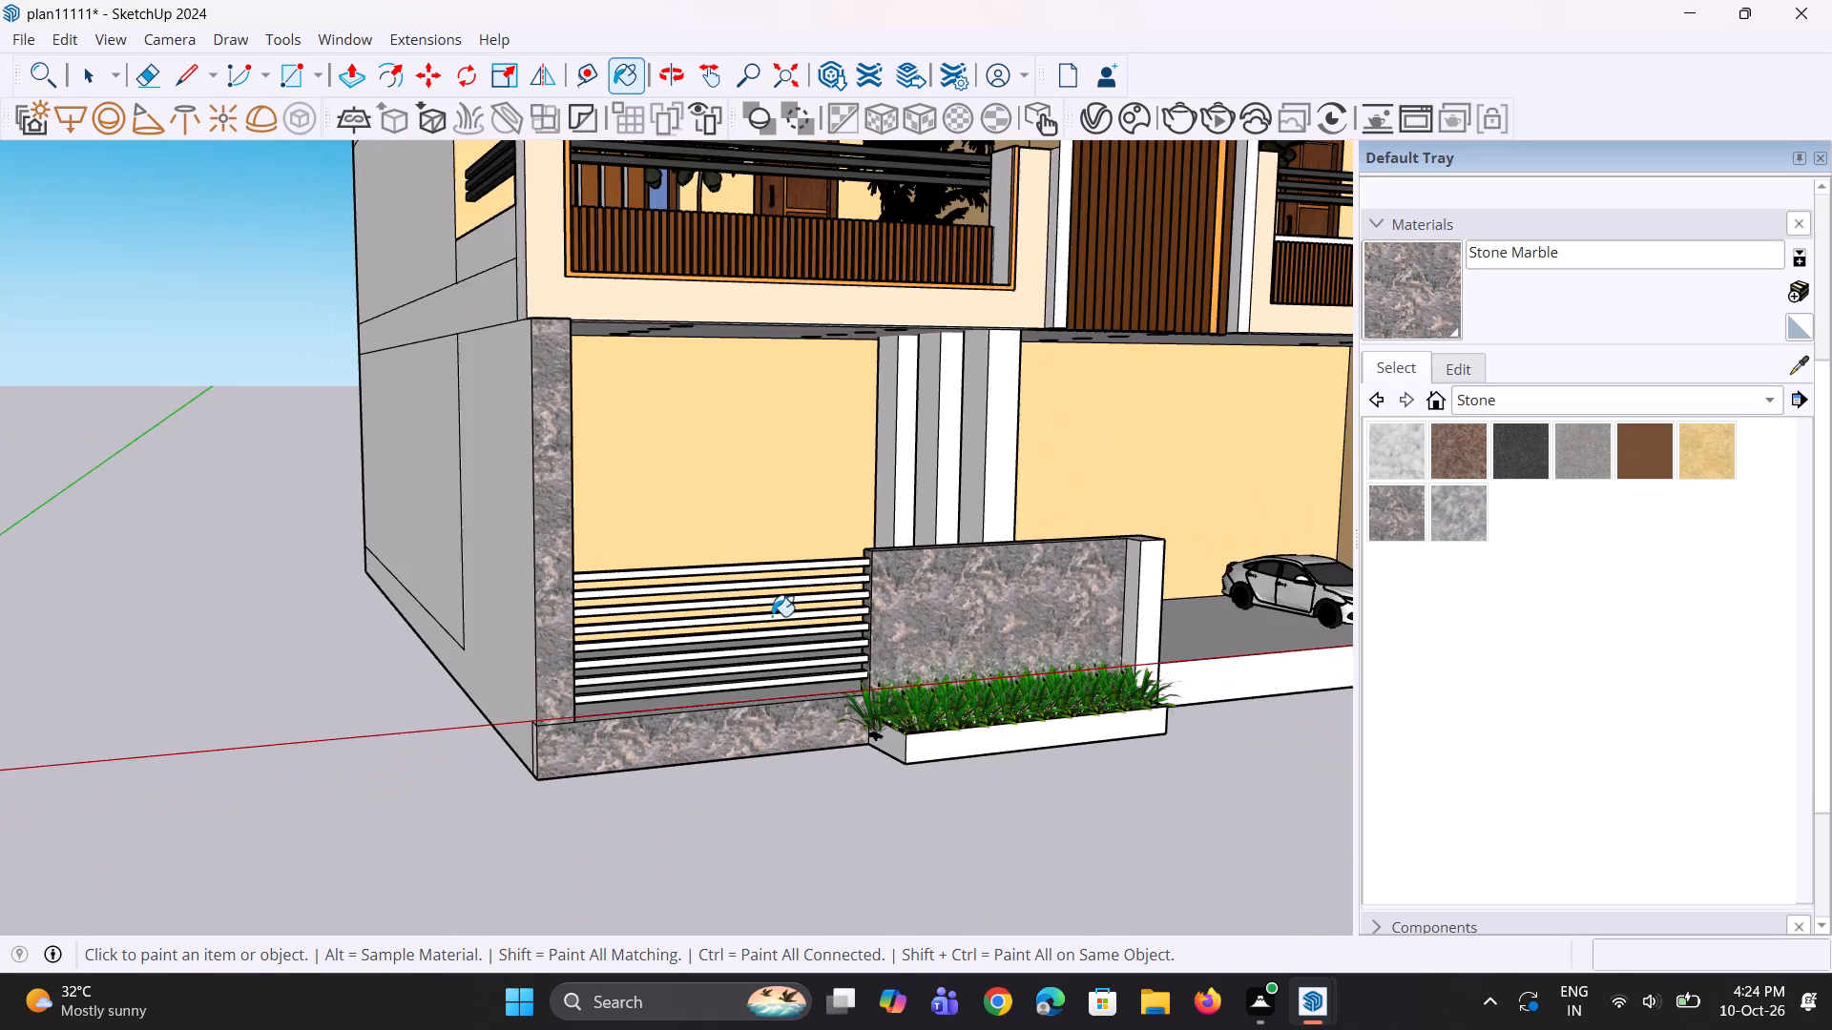
scroll(772, 616, "down", 4)
middle_click_drag(965, 678, 377, 613)
scroll(627, 611, "up", 2)
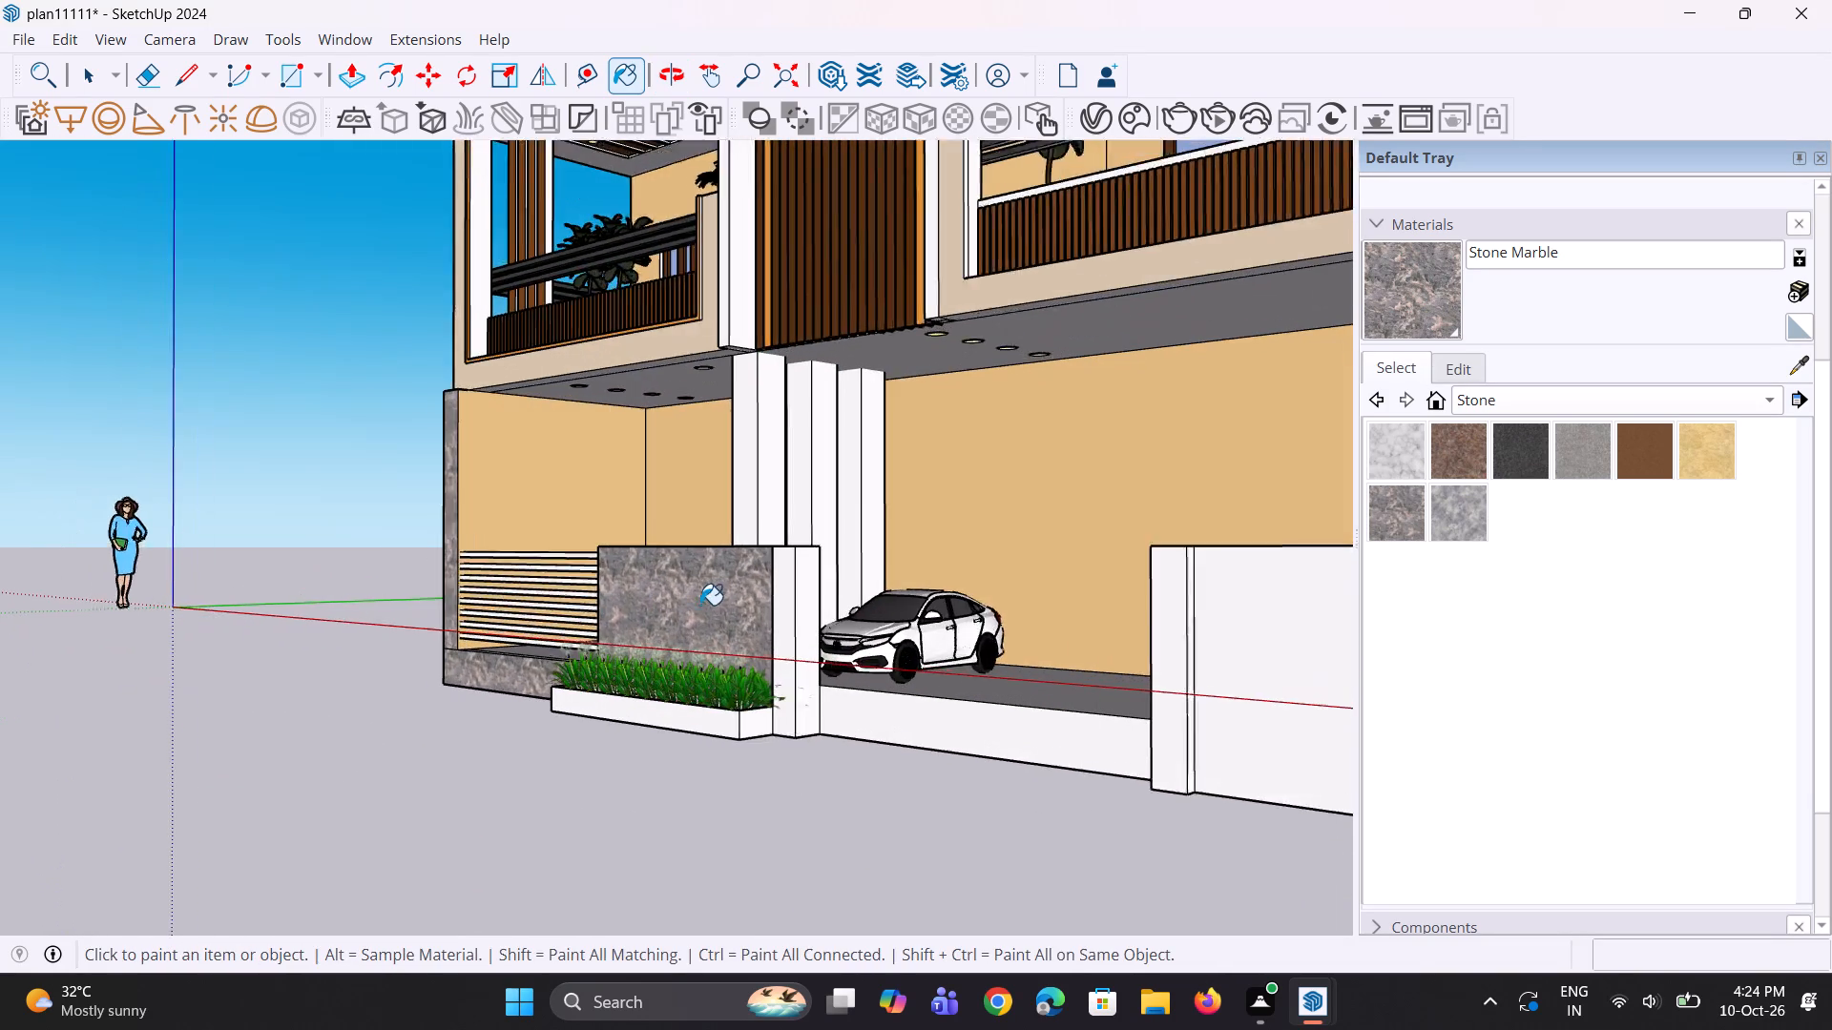
scroll(700, 605, "up", 1)
left_click(810, 622)
left_click(842, 633)
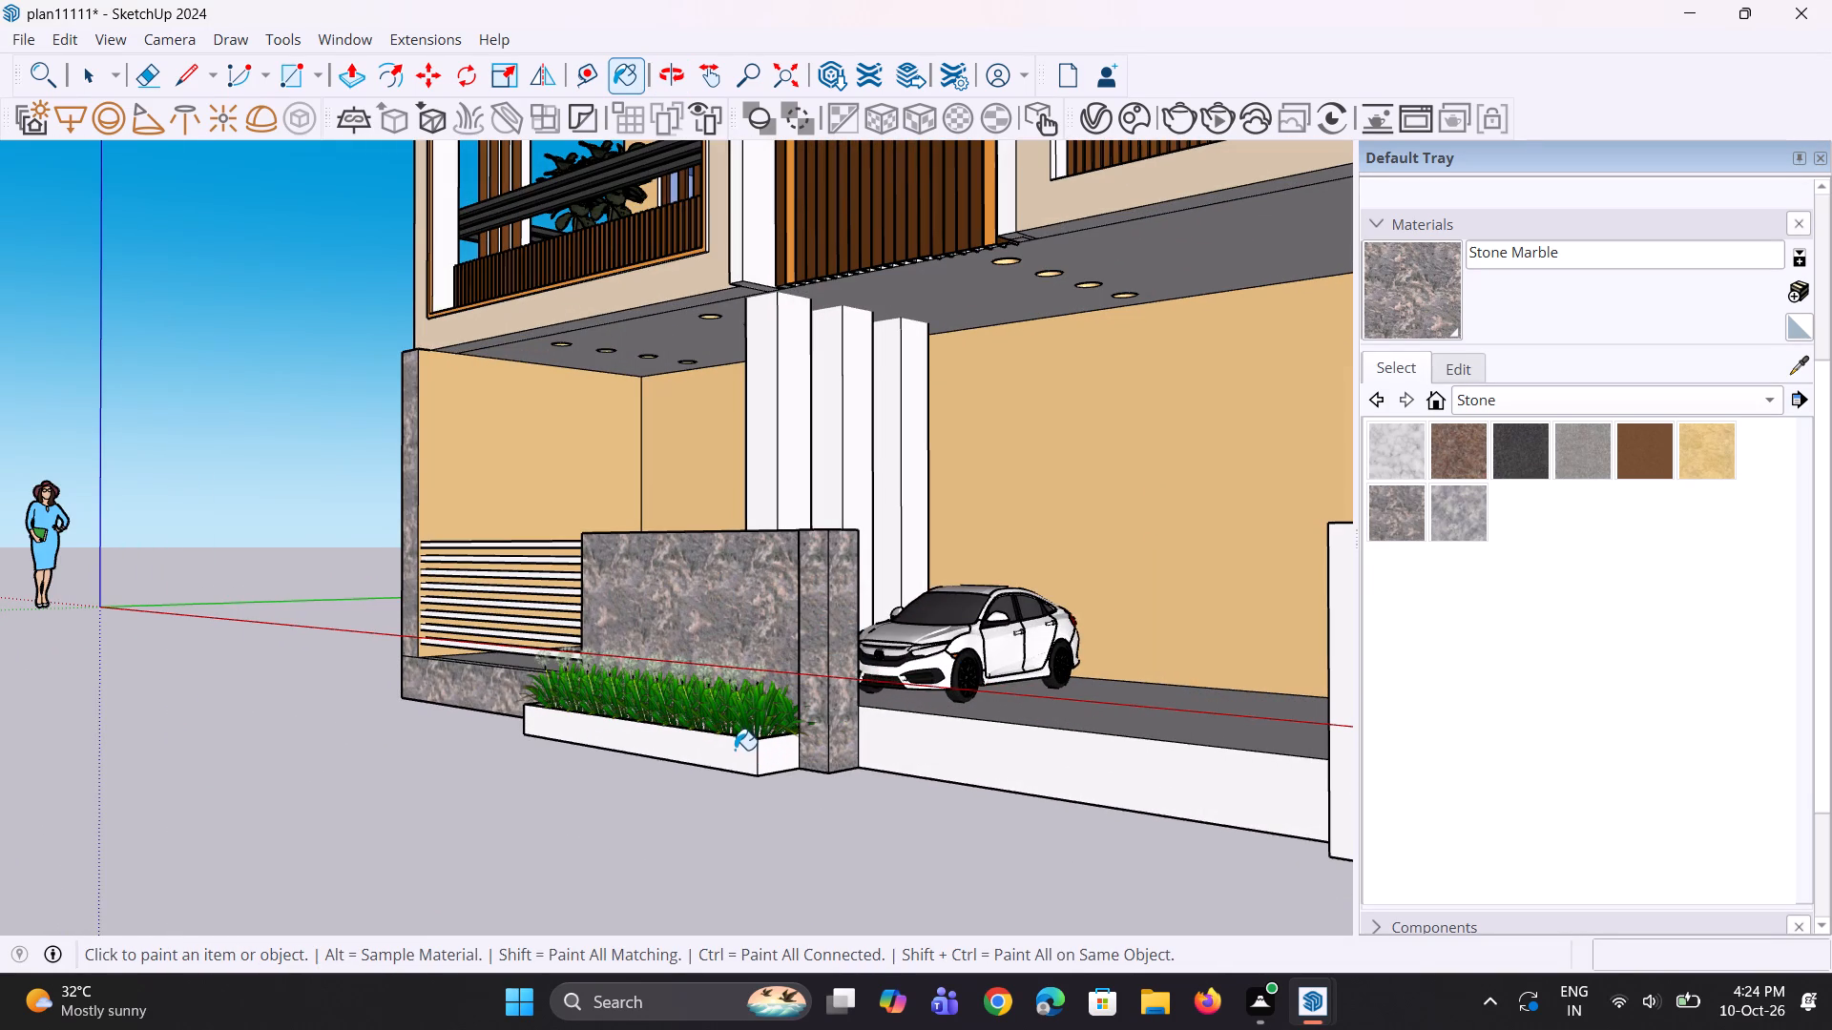
Paint the boundary wall across the driveway opening and its gate pier, including the opening-facing side, with Stone Marble.
scroll(725, 715, "down", 9)
middle_click_drag(896, 734, 1073, 734)
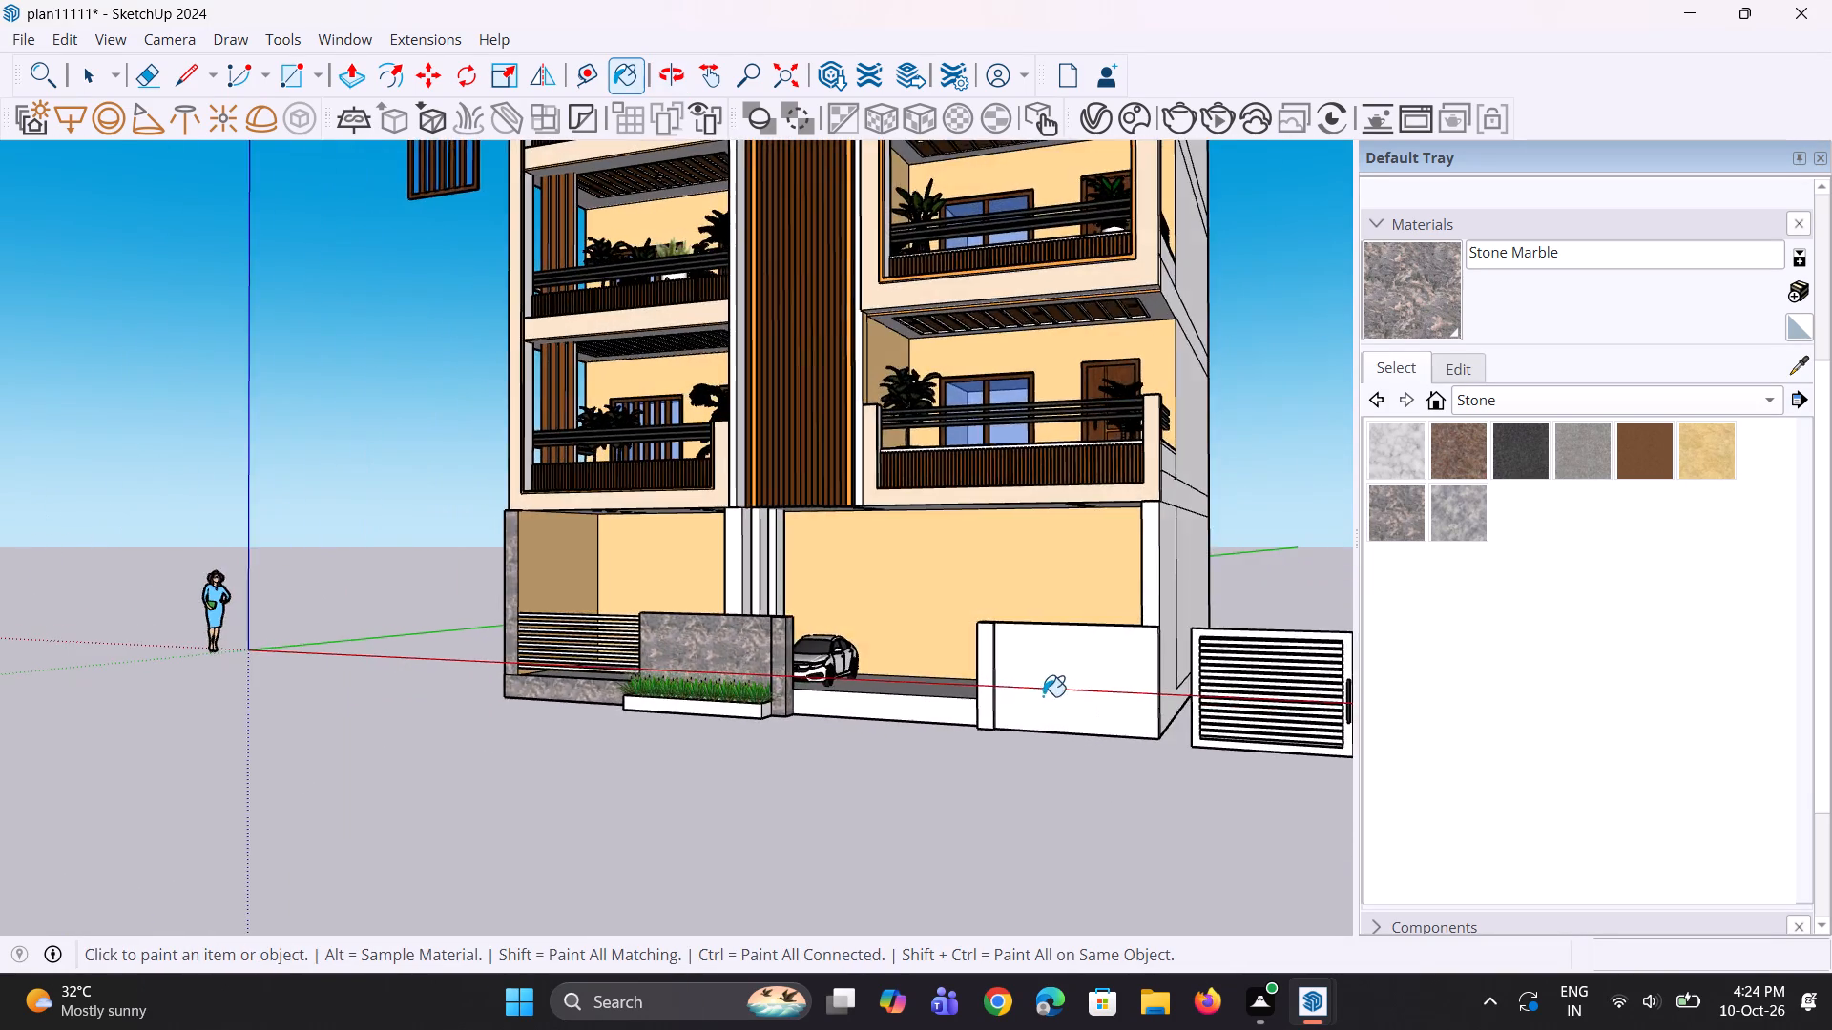
scroll(1043, 696, "up", 4)
left_click(961, 673)
left_click(992, 678)
middle_click_drag(924, 700, 1082, 731)
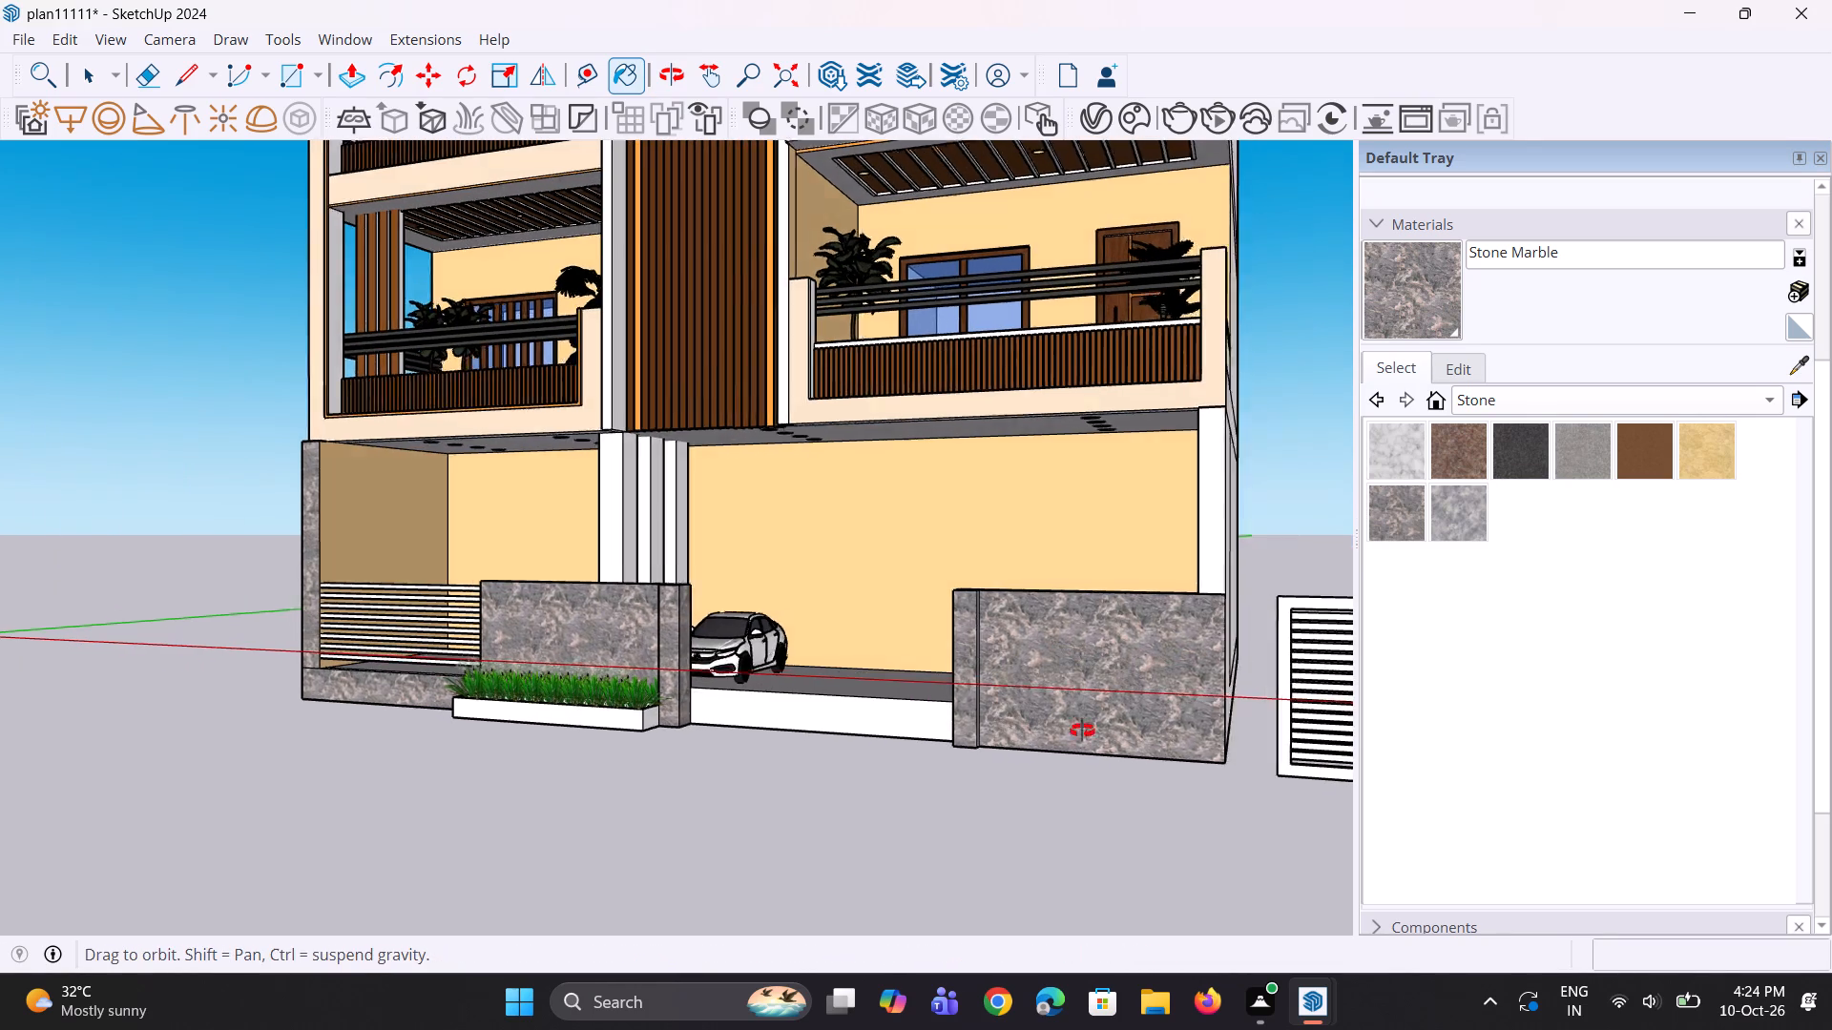
middle_click_drag(1082, 731, 1273, 755)
scroll(875, 579, "up", 6)
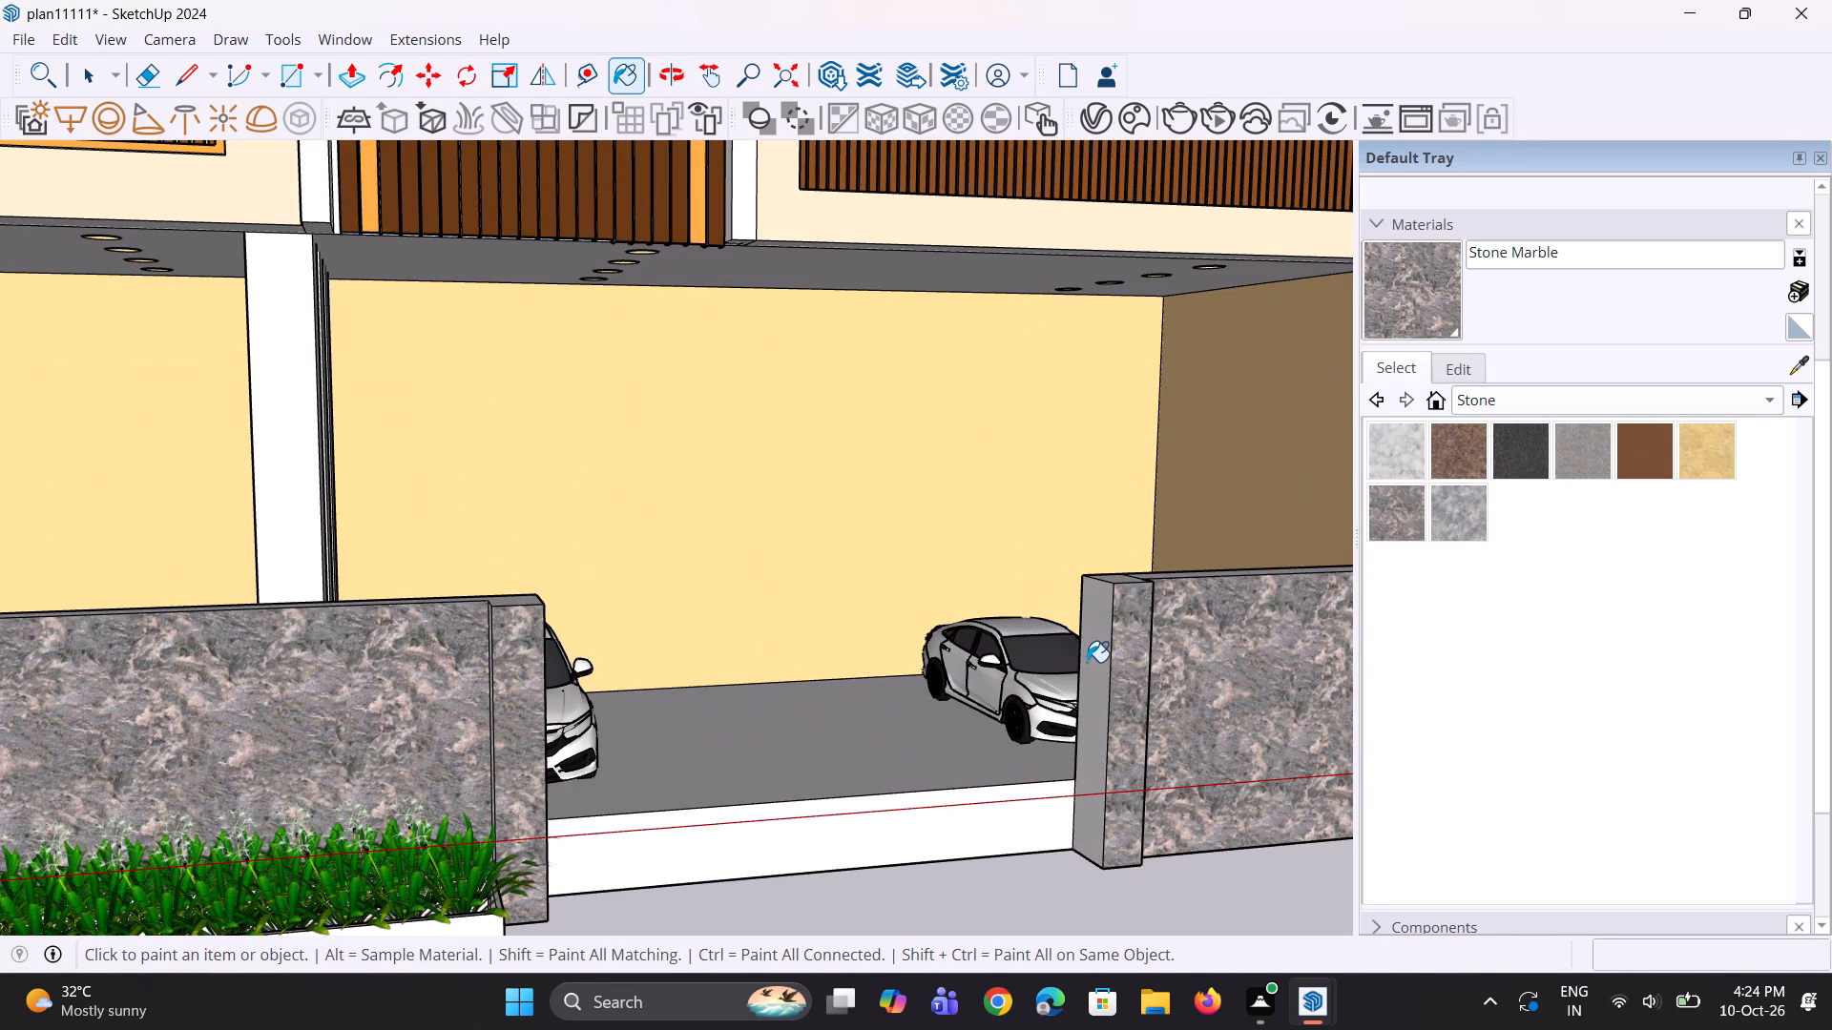
left_click(1087, 662)
Paint the top faces of both gate piers and of the boundary wall across the driveway with Stone Marble.
scroll(1049, 621, "down", 5)
middle_click_drag(1113, 566, 1066, 809)
scroll(1085, 603, "up", 2)
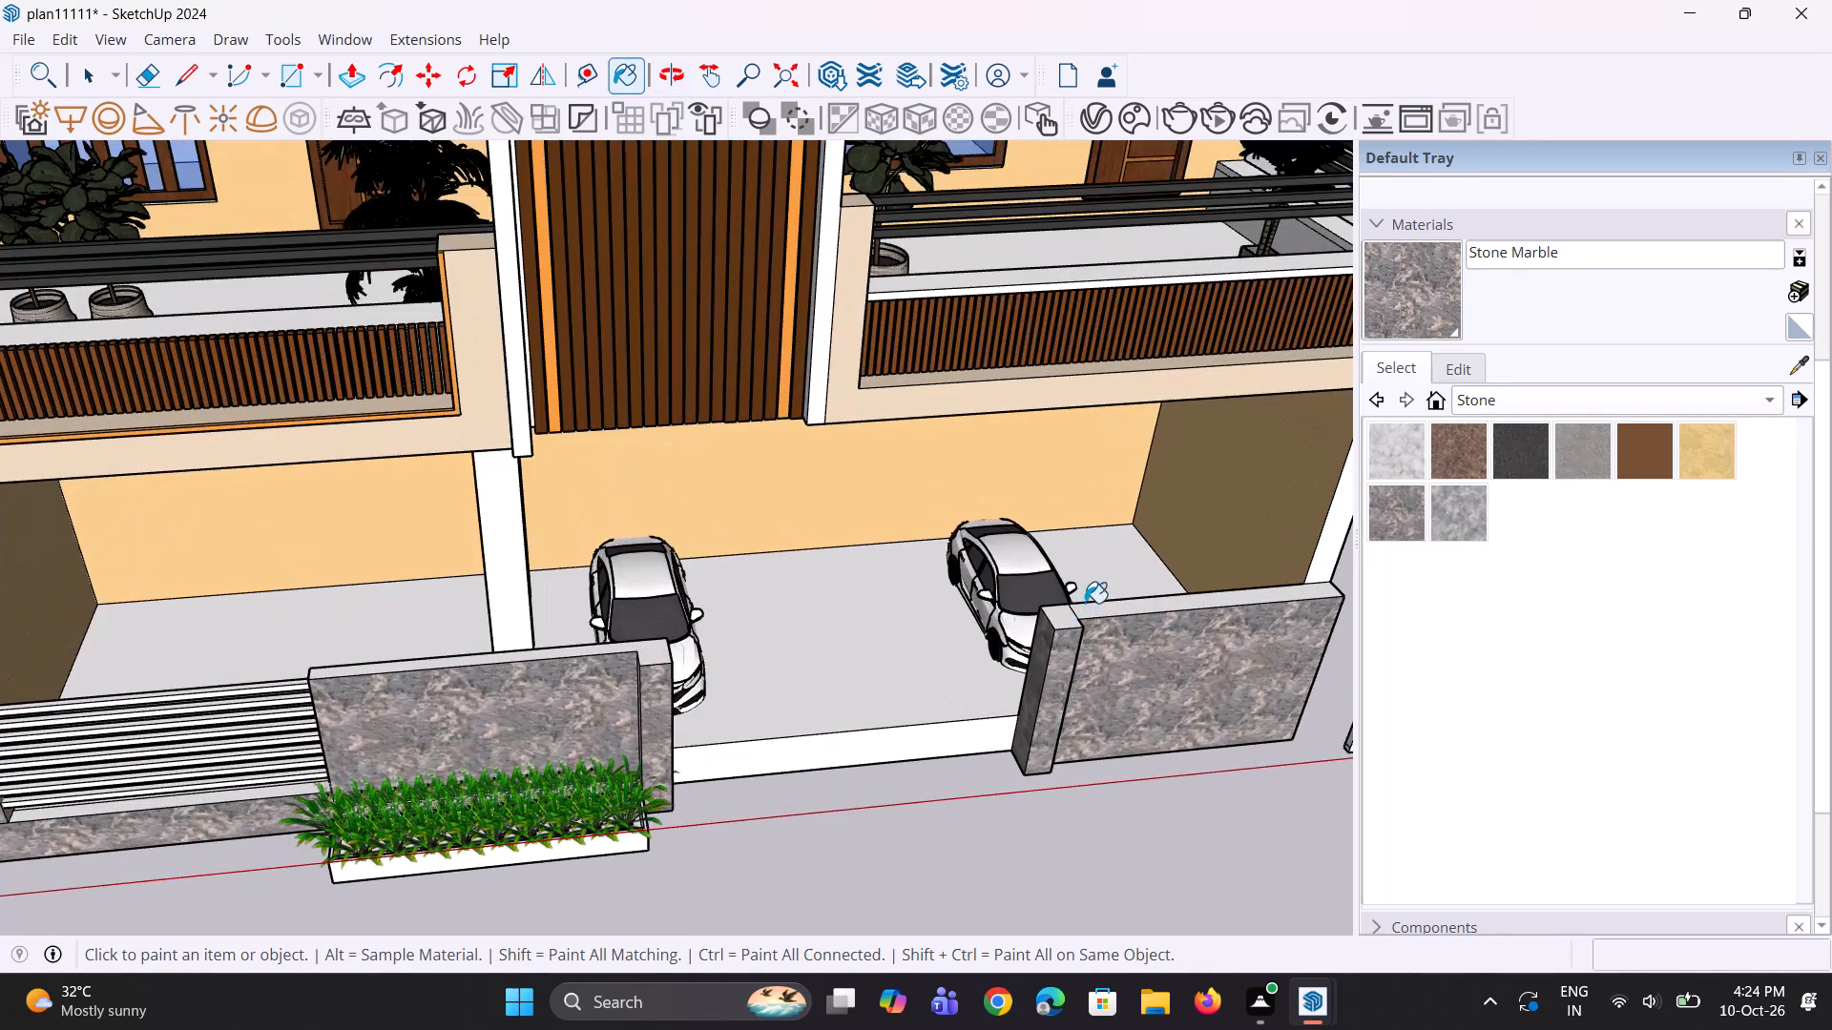
left_click(1062, 615)
left_click(1086, 614)
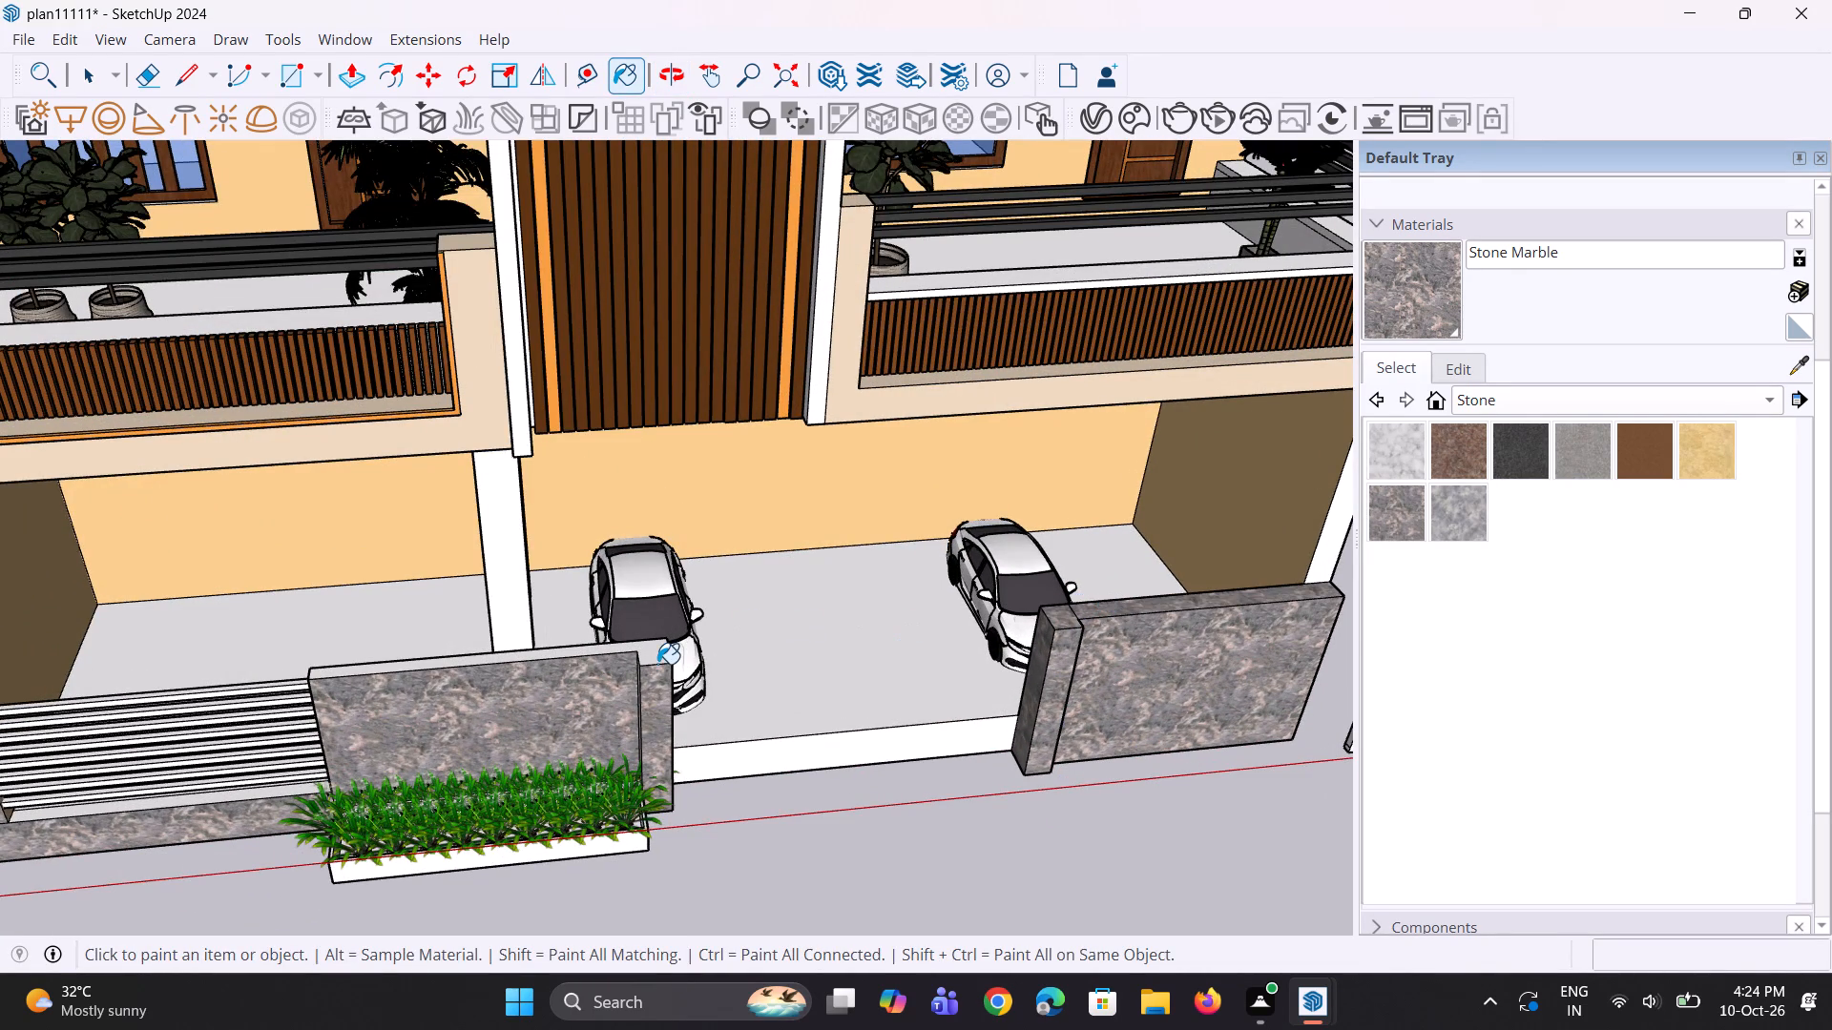
left_click(657, 664)
Examine the marble-clad ground floor from the front and the whole facade from a distance.
scroll(668, 614, "down", 8)
middle_click_drag(678, 727, 628, 569)
scroll(635, 542, "down", 3)
middle_click_drag(639, 726, 642, 554)
scroll(487, 733, "up", 3)
scroll(544, 669, "up", 6)
key("space")
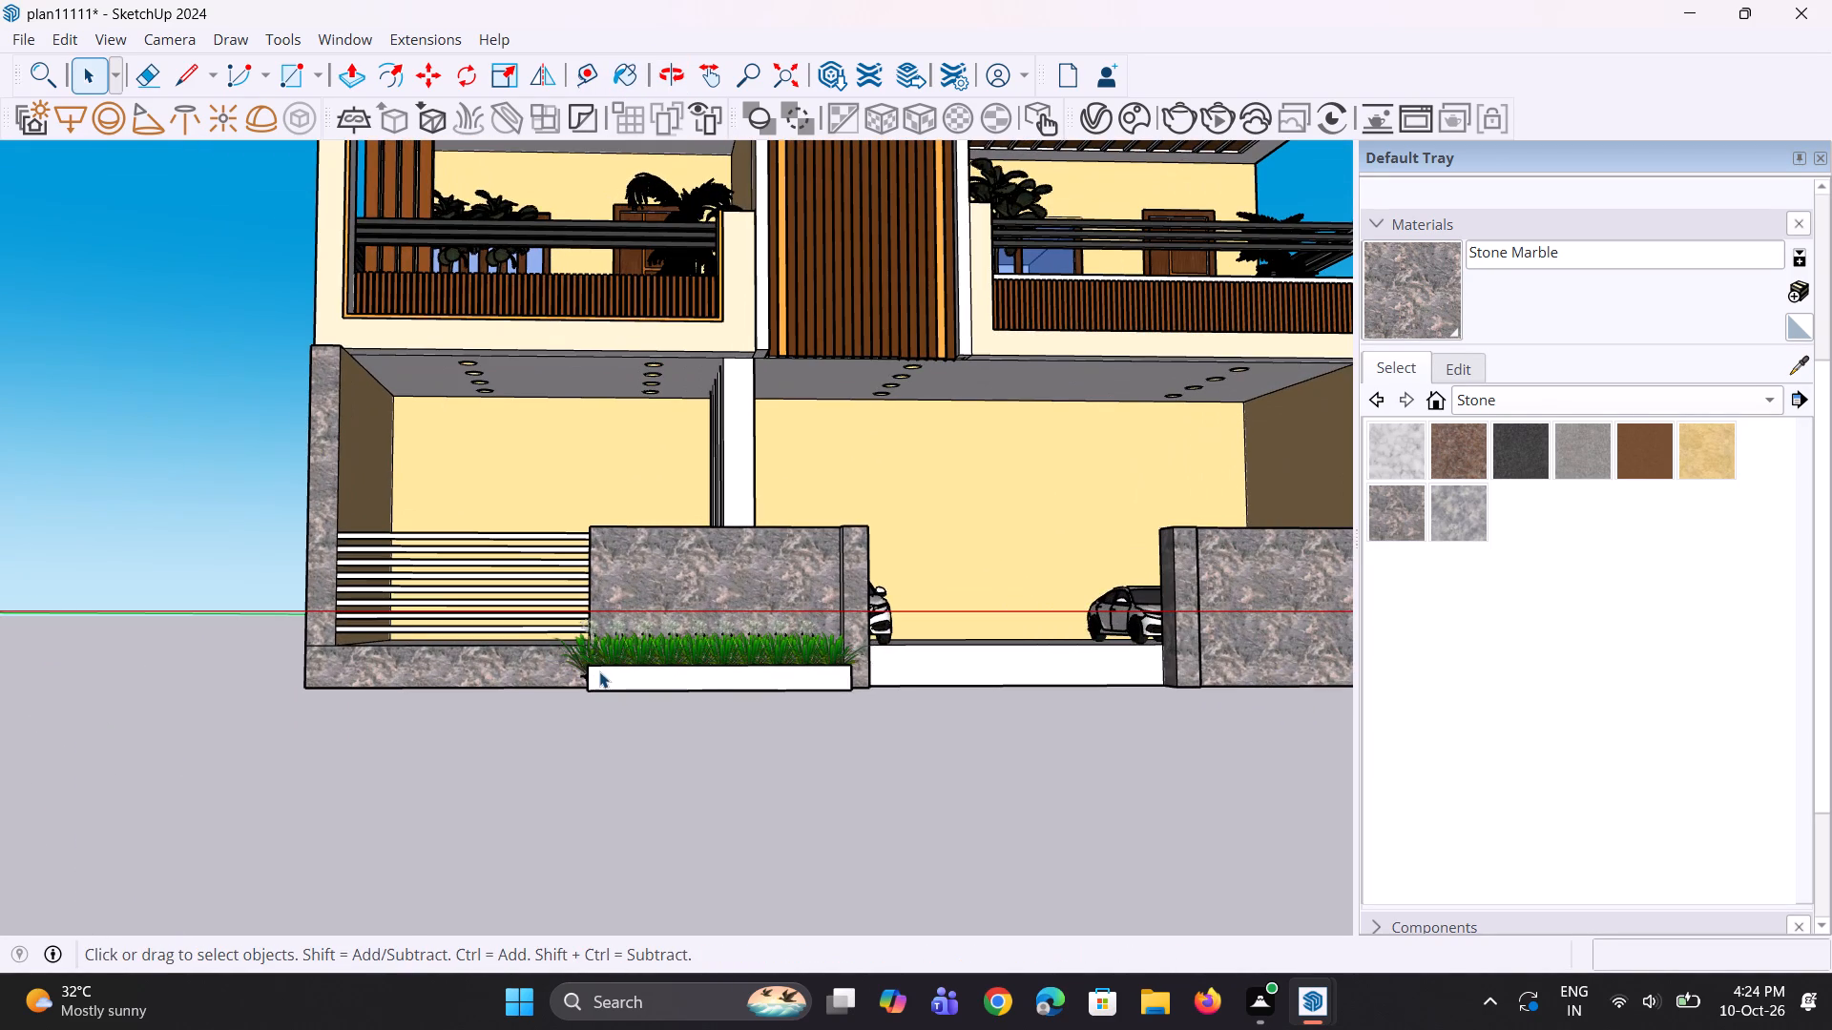
key("space")
key("space")
key("space")
scroll(1057, 546, "down", 8)
middle_click_drag(972, 588, 931, 680)
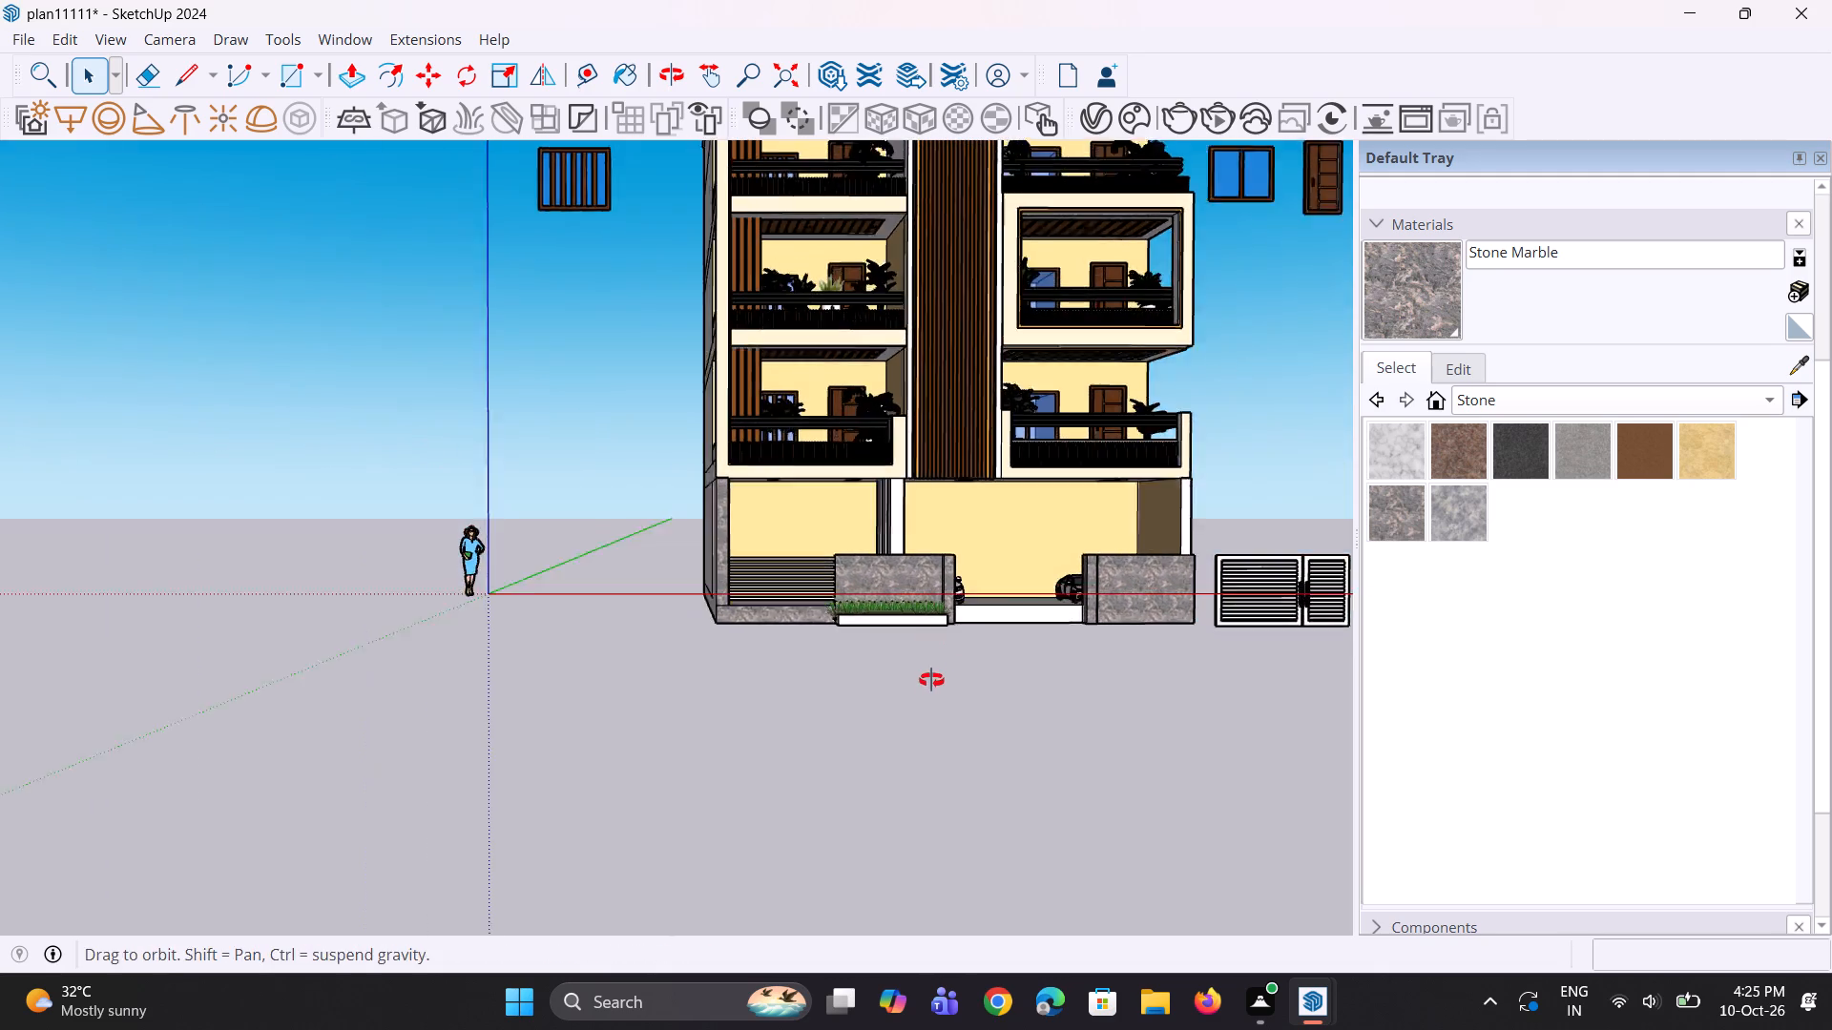
middle_click_drag(931, 680, 931, 681)
scroll(931, 668, "down", 7)
scroll(1059, 462, "up", 2)
Sample the light cyan Generic#7 material from the coping of the roof terrace's front parapet.
scroll(974, 358, "up", 3)
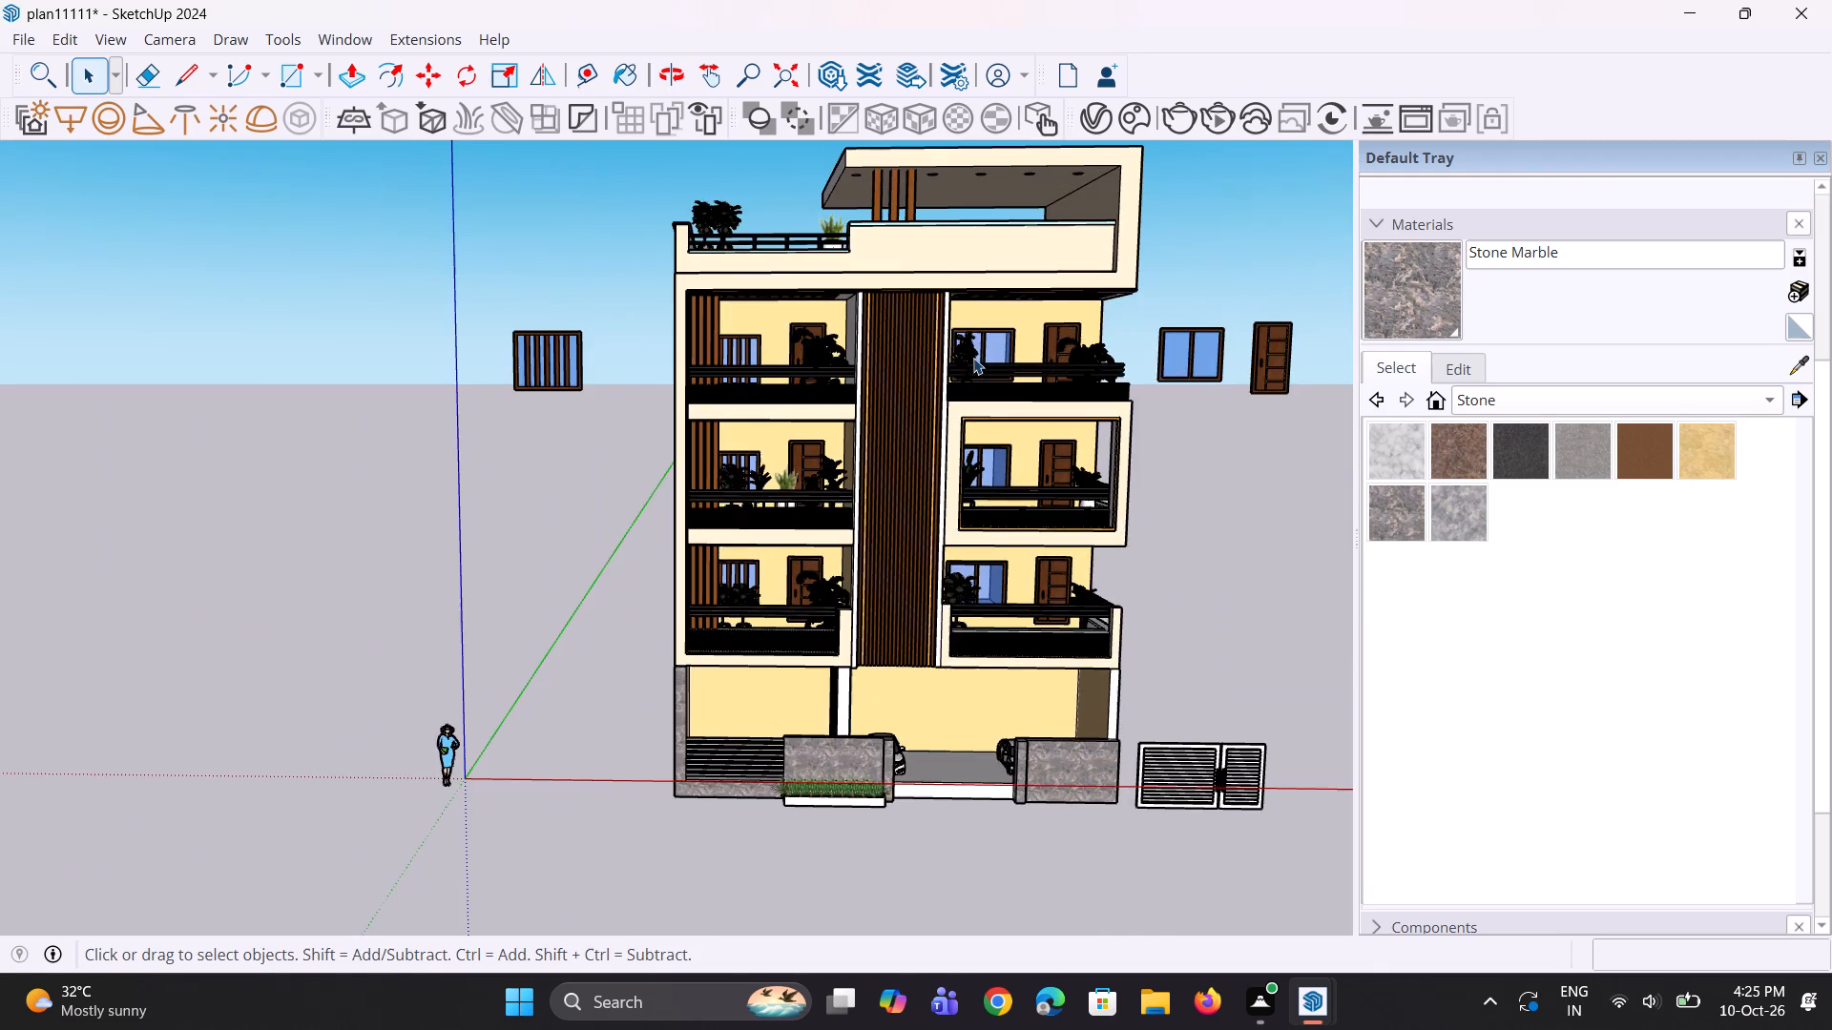
scroll(950, 298, "up", 2)
scroll(937, 207, "up", 5)
scroll(1695, 320, "up", 2)
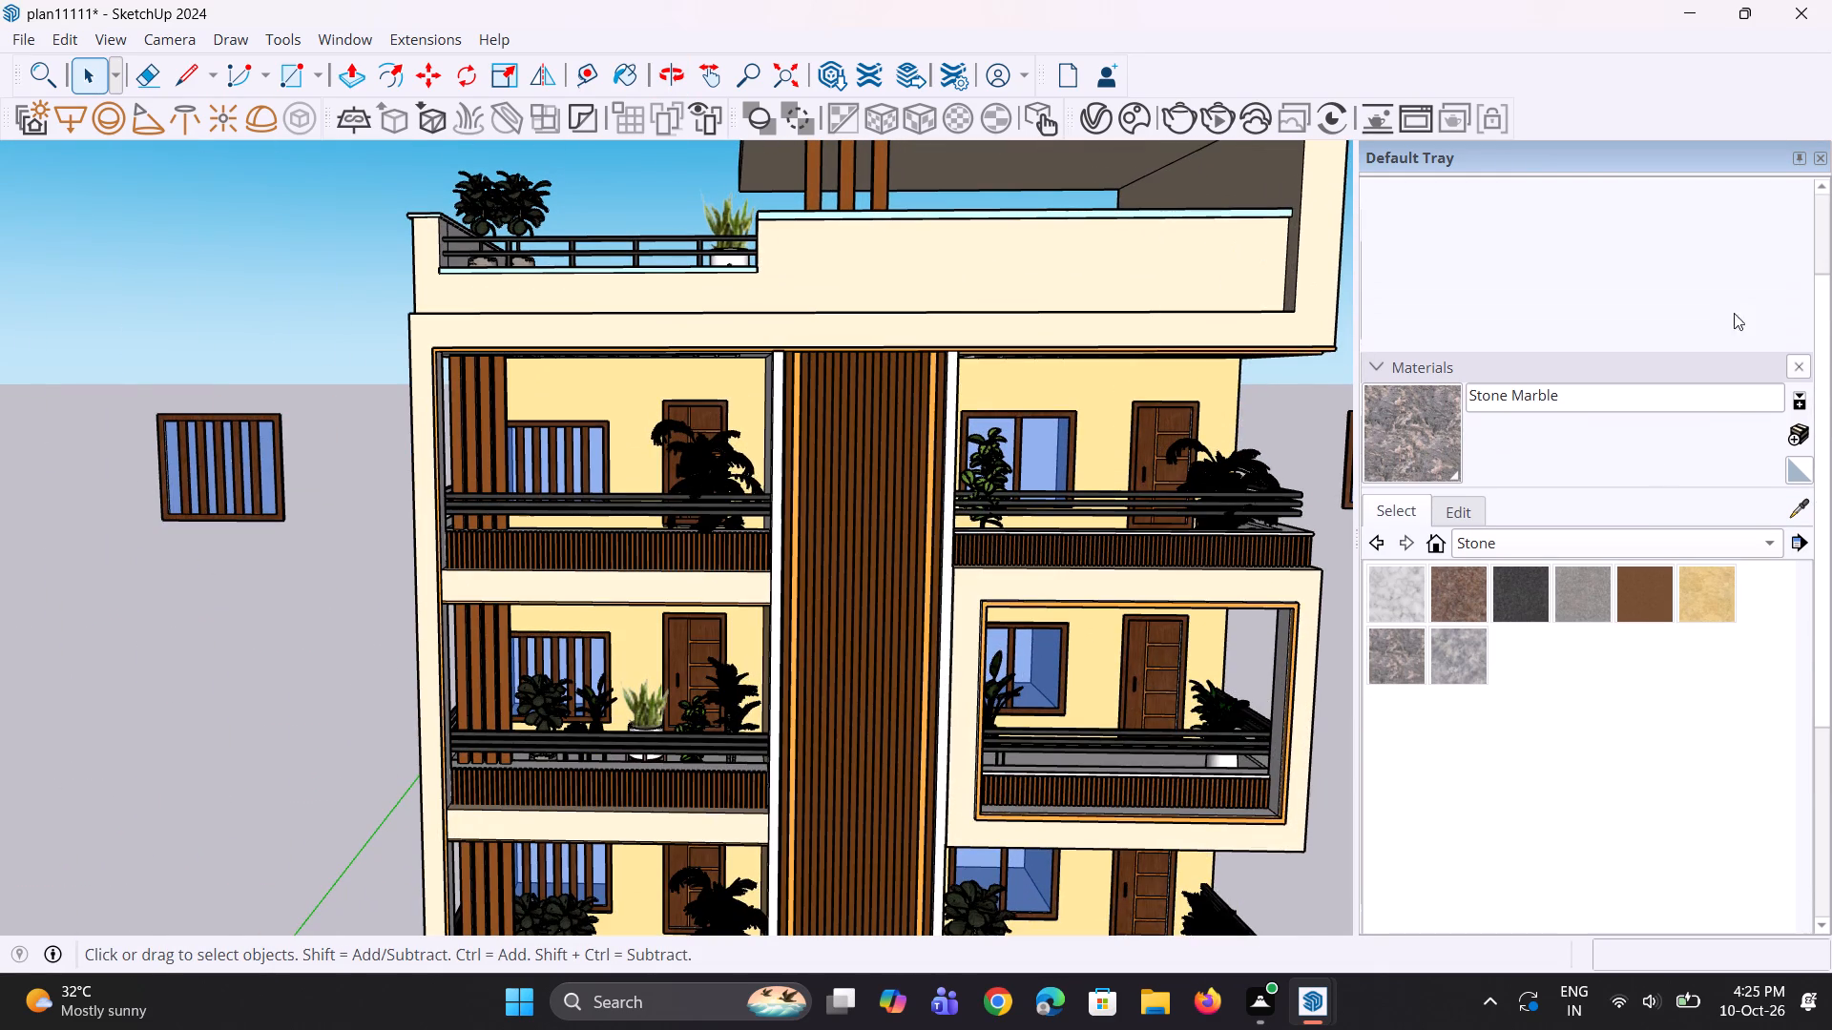
left_click(1798, 505)
scroll(1015, 179, "up", 2)
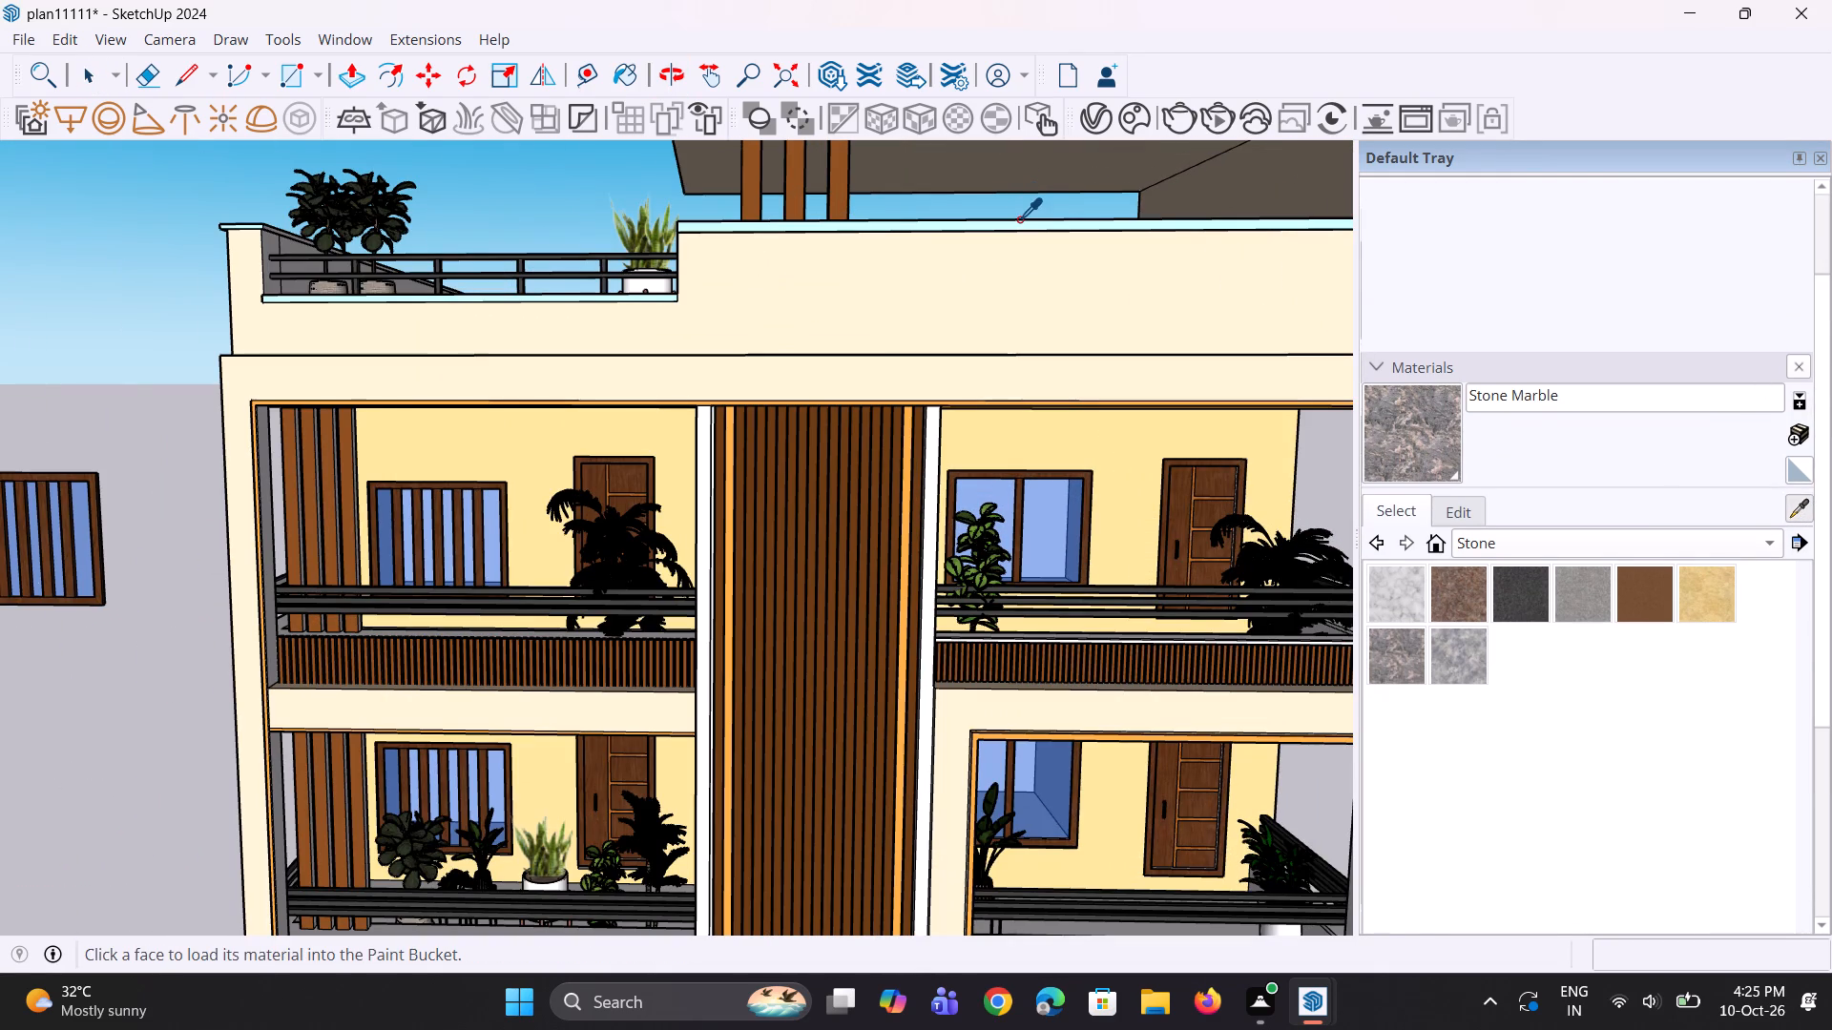
left_click(1019, 219)
scroll(1447, 381, "up", 2)
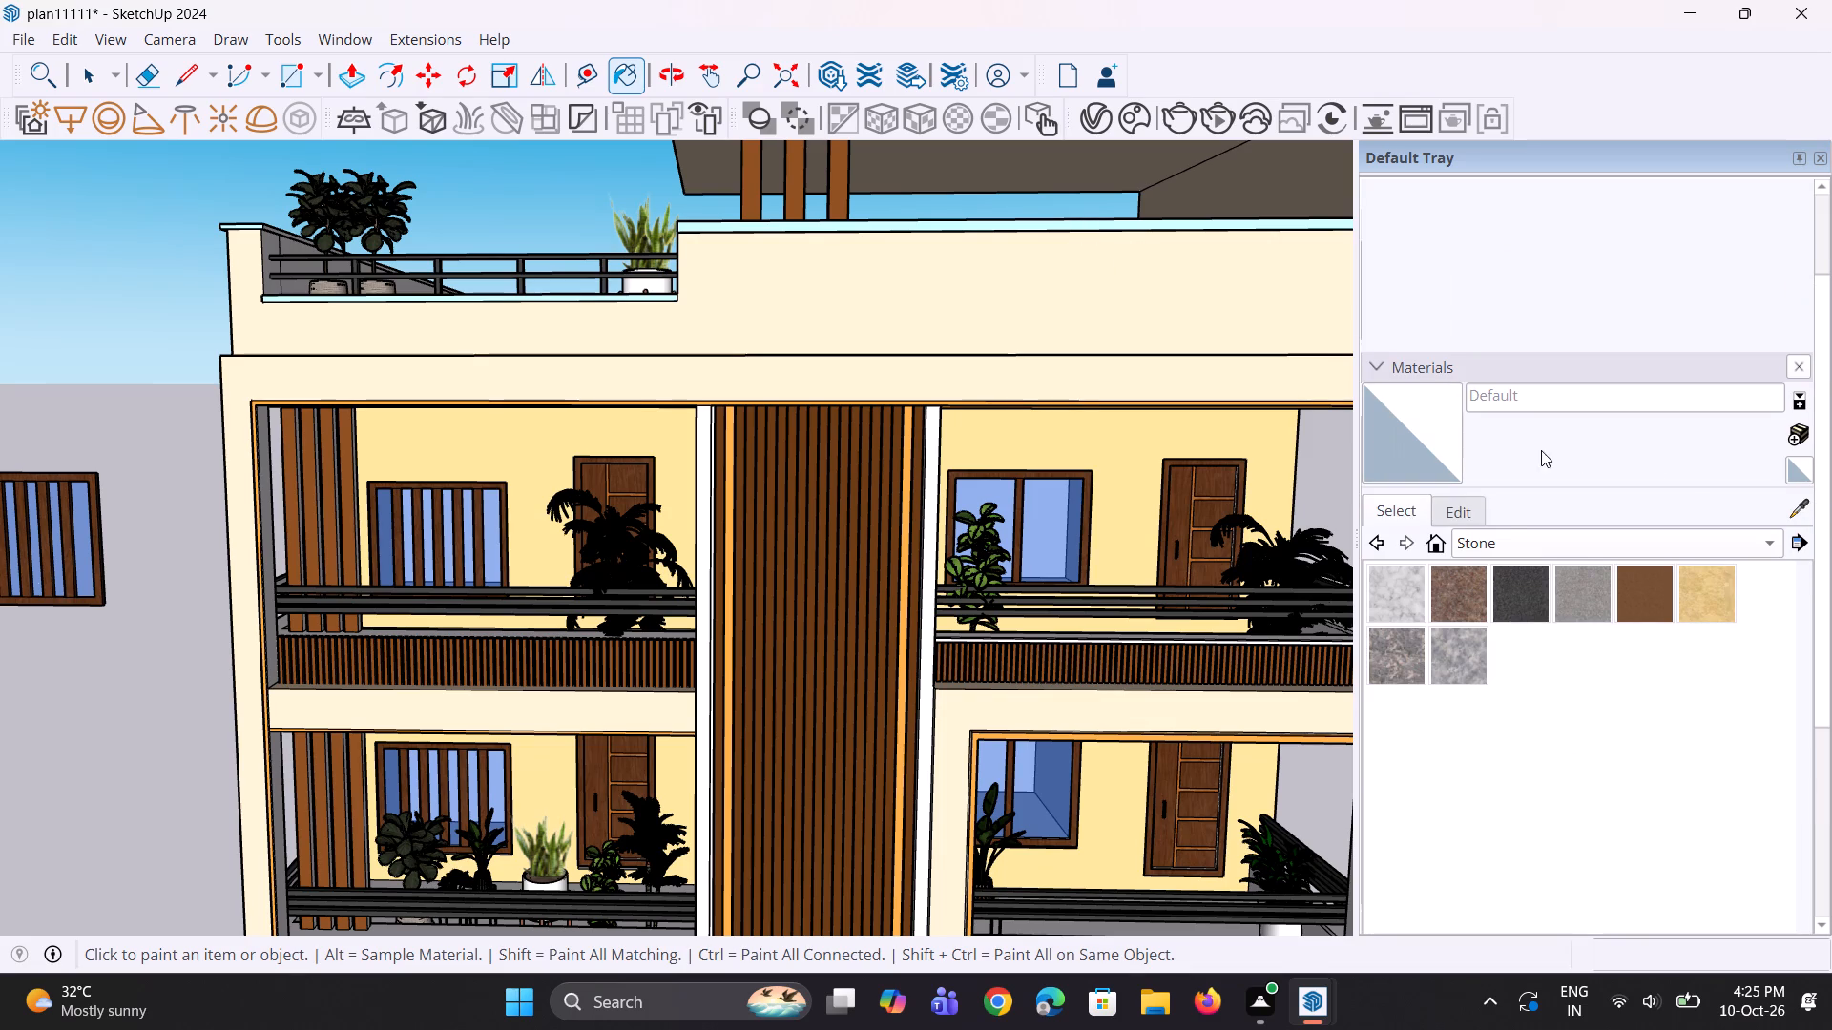
left_click(1795, 505)
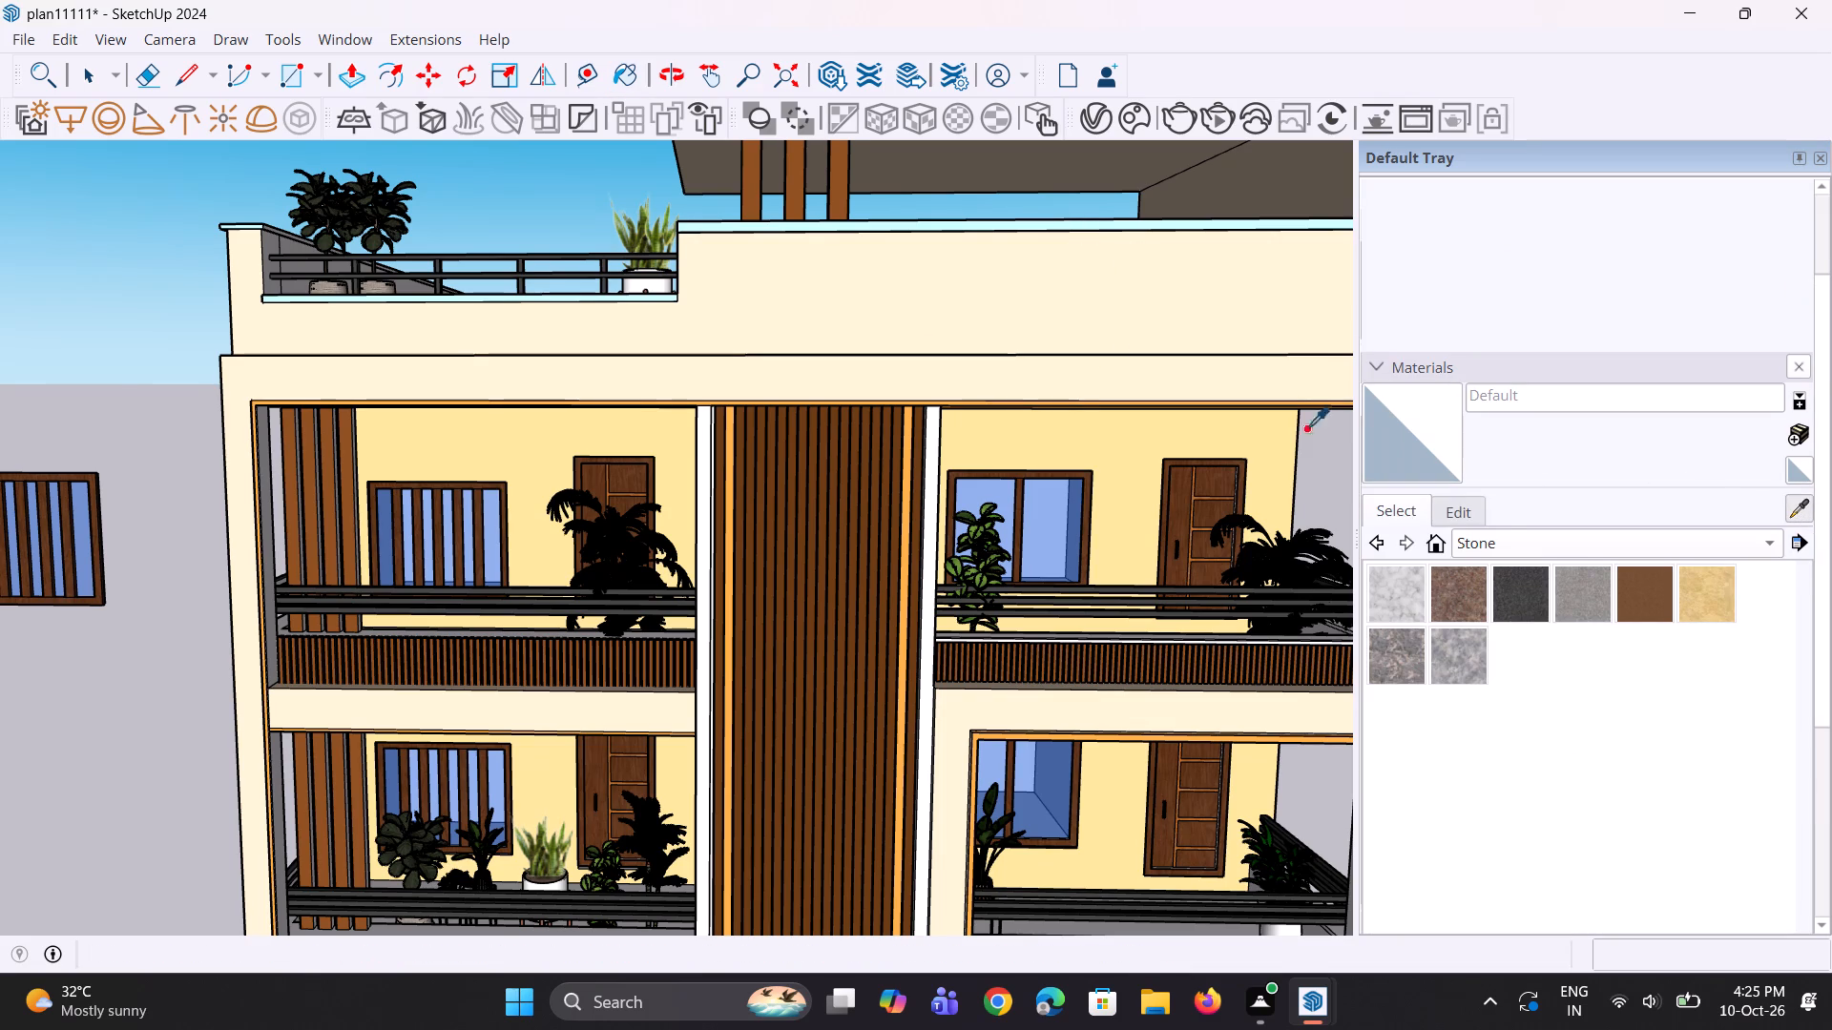
scroll(737, 226, "up", 3)
left_click(736, 228)
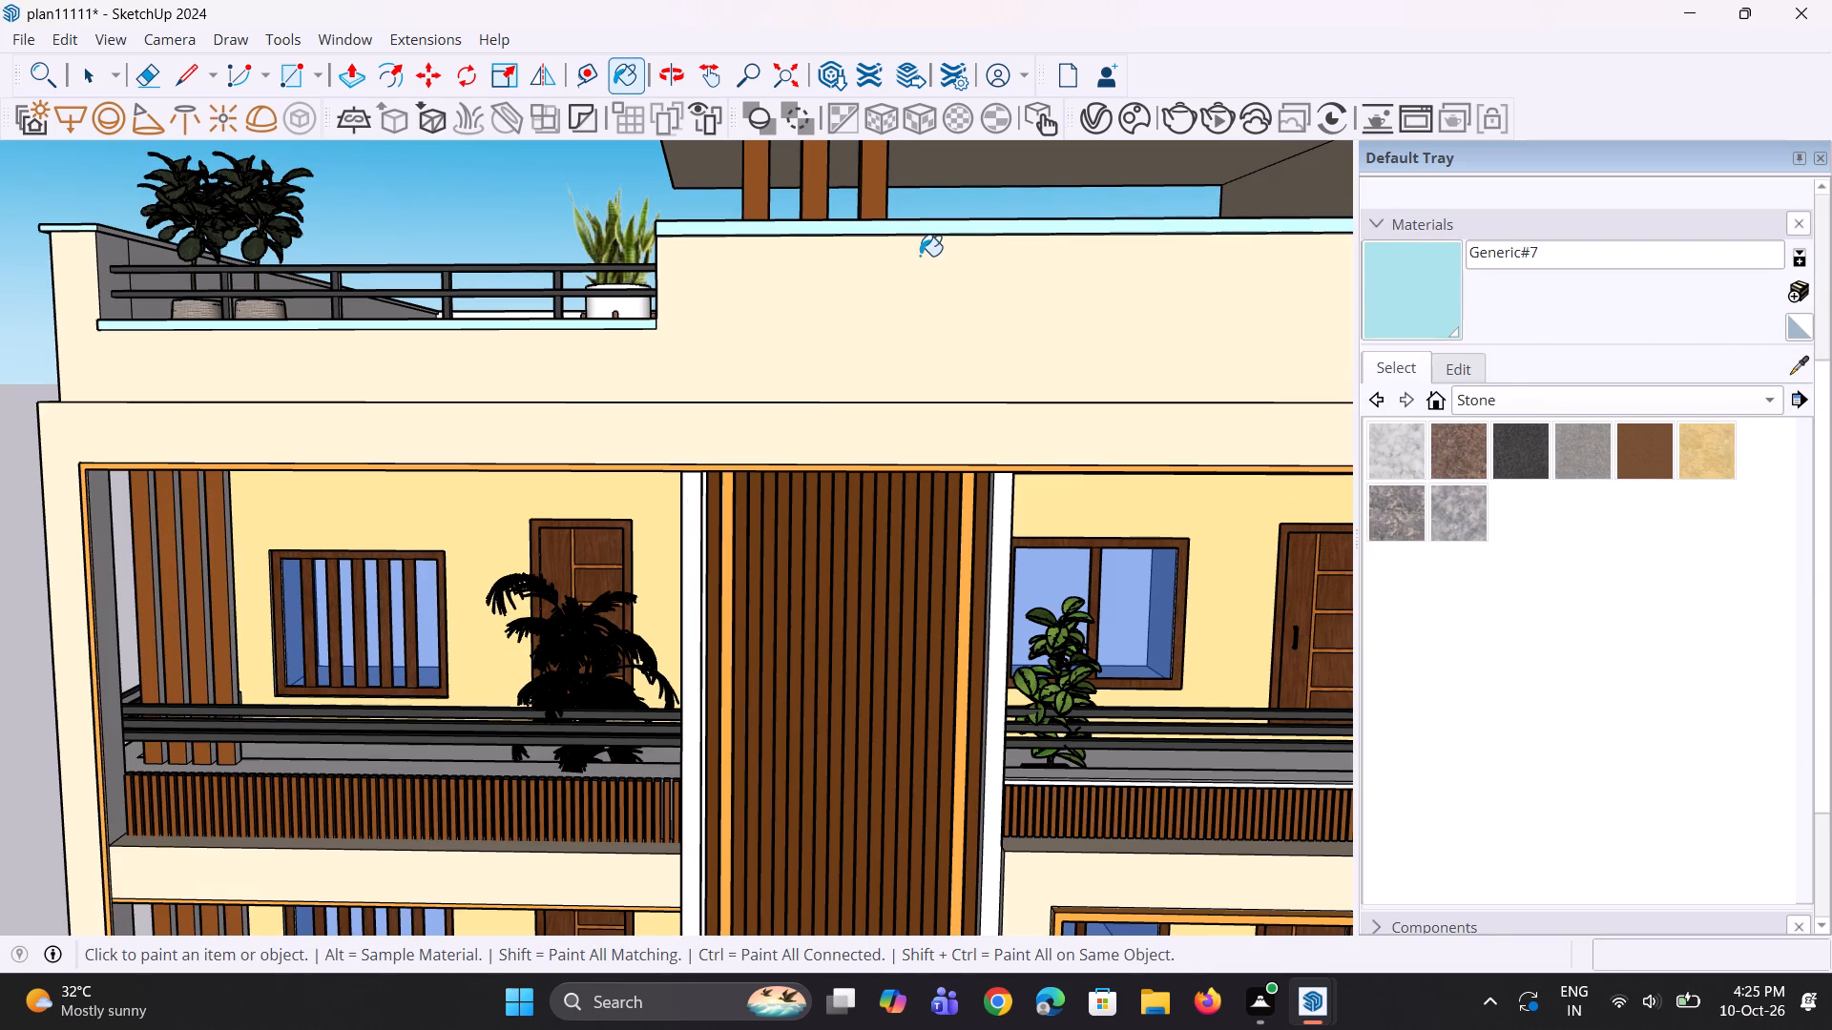
Paint the front faces of all eight slats of the ground-floor railing with light cyan Generic#7.
scroll(920, 256, "down", 18)
scroll(722, 563, "up", 5)
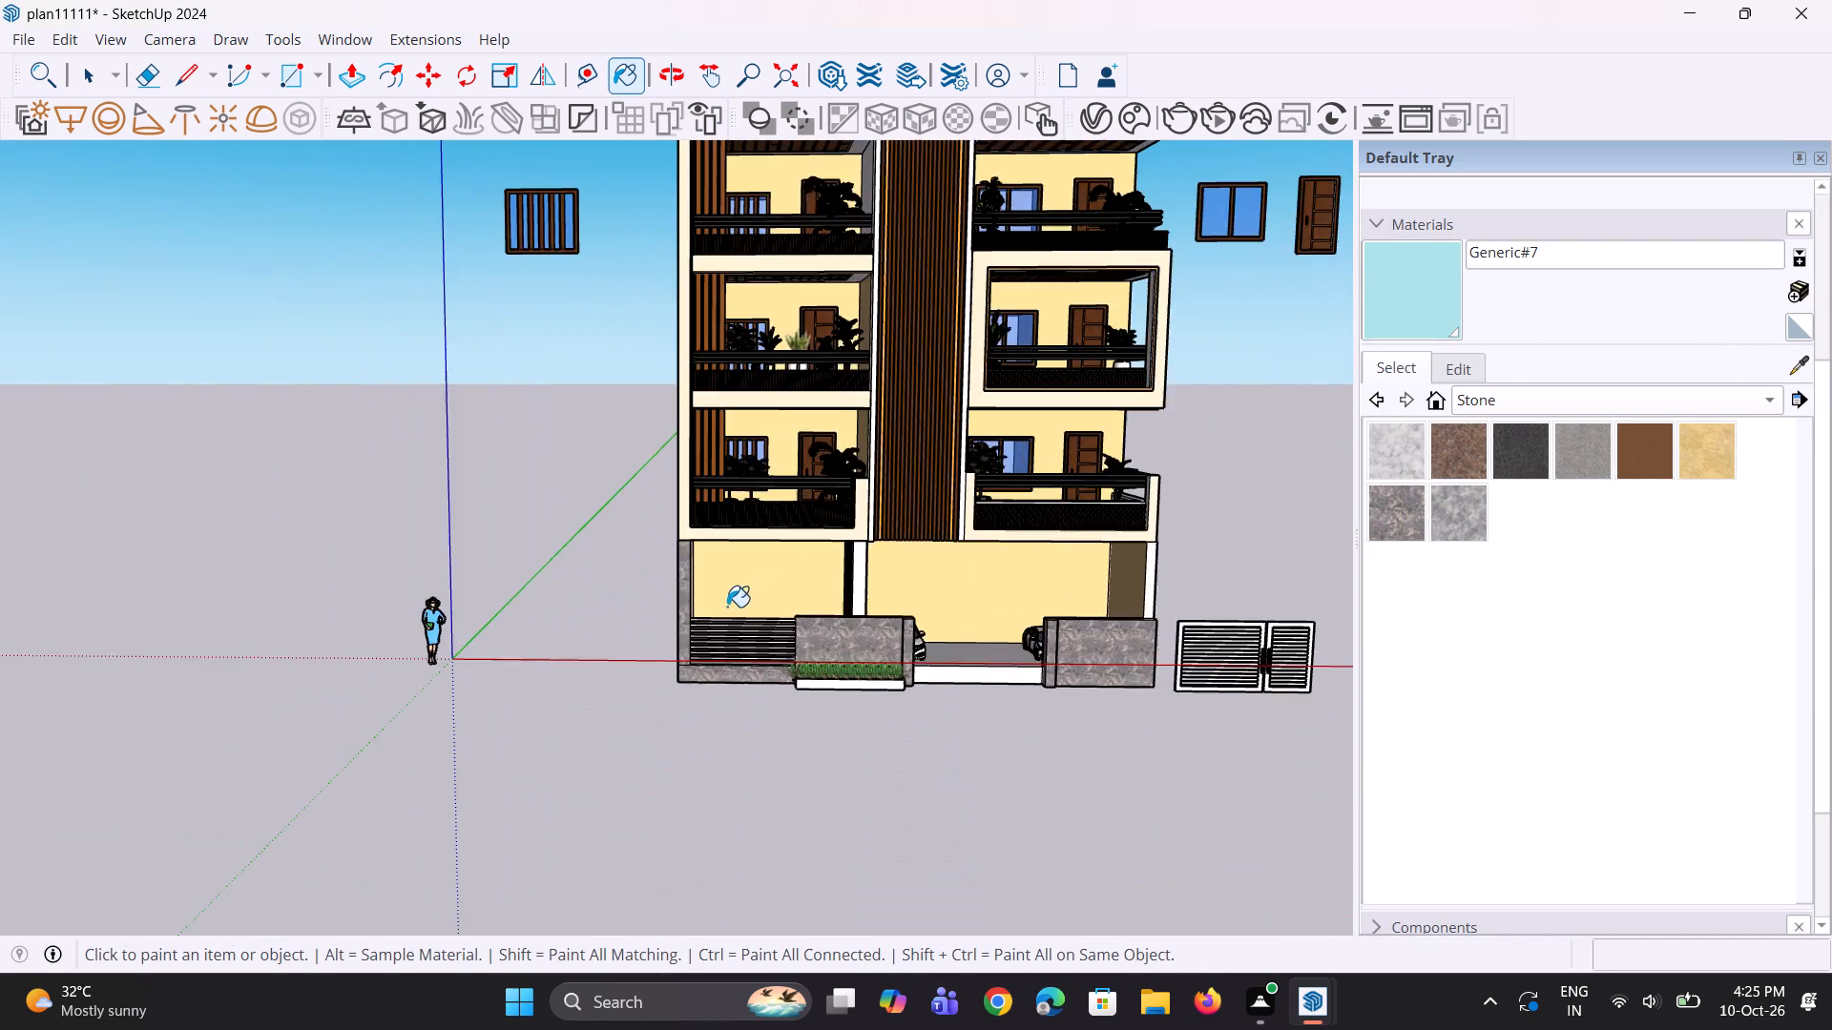
scroll(727, 607, "up", 14)
middle_click_drag(785, 599, 798, 574)
scroll(798, 574, "up", 1)
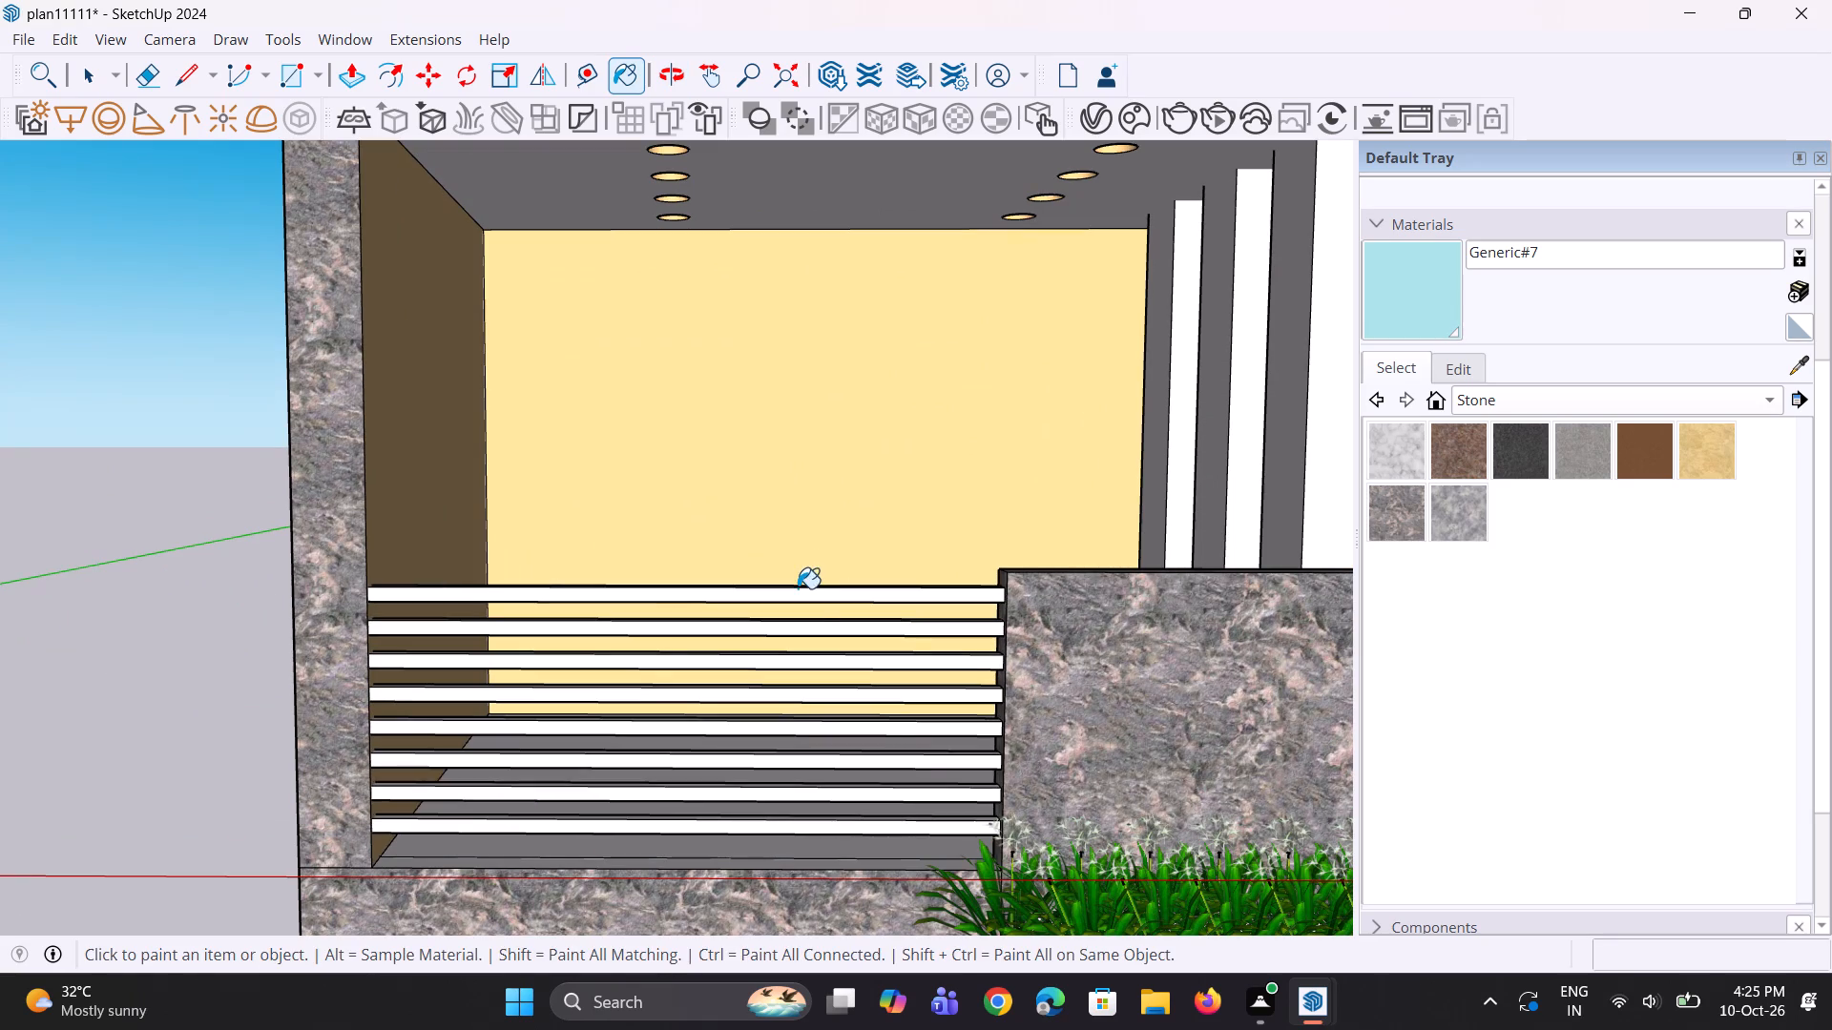
left_click(798, 590)
left_click(810, 624)
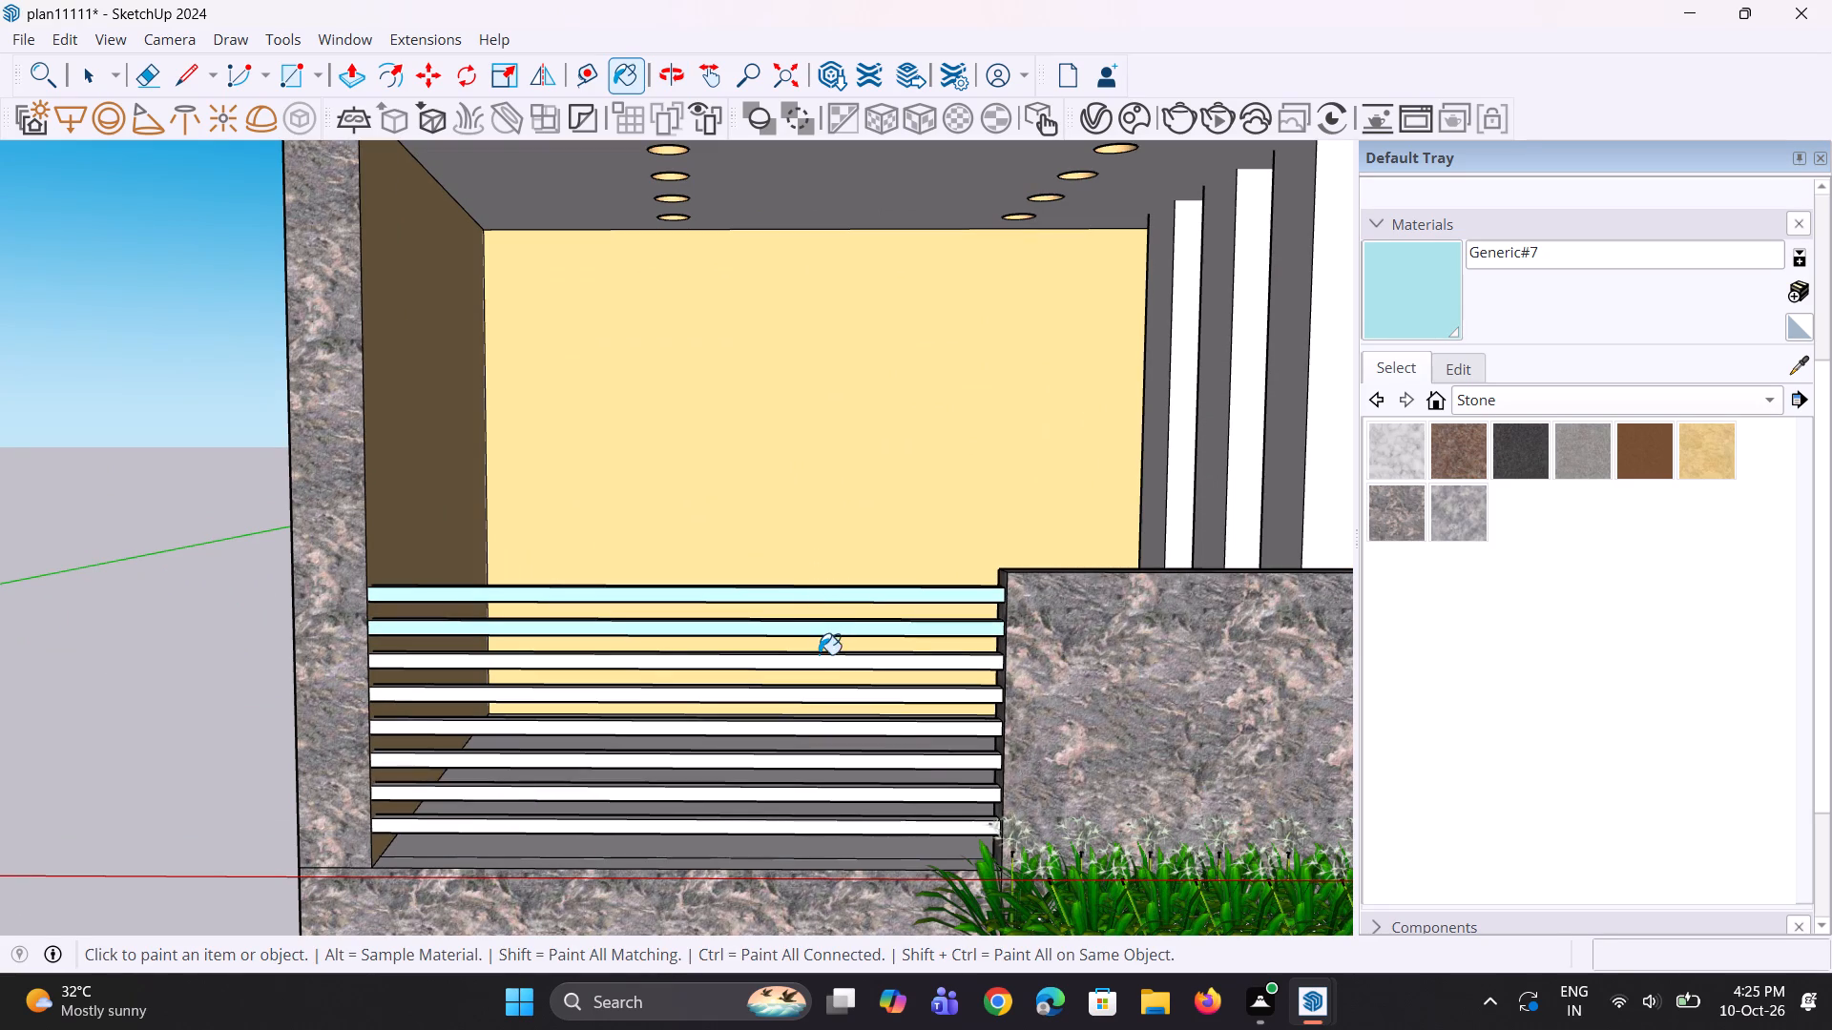
left_click(819, 654)
left_click(842, 668)
scroll(837, 710, "up", 4)
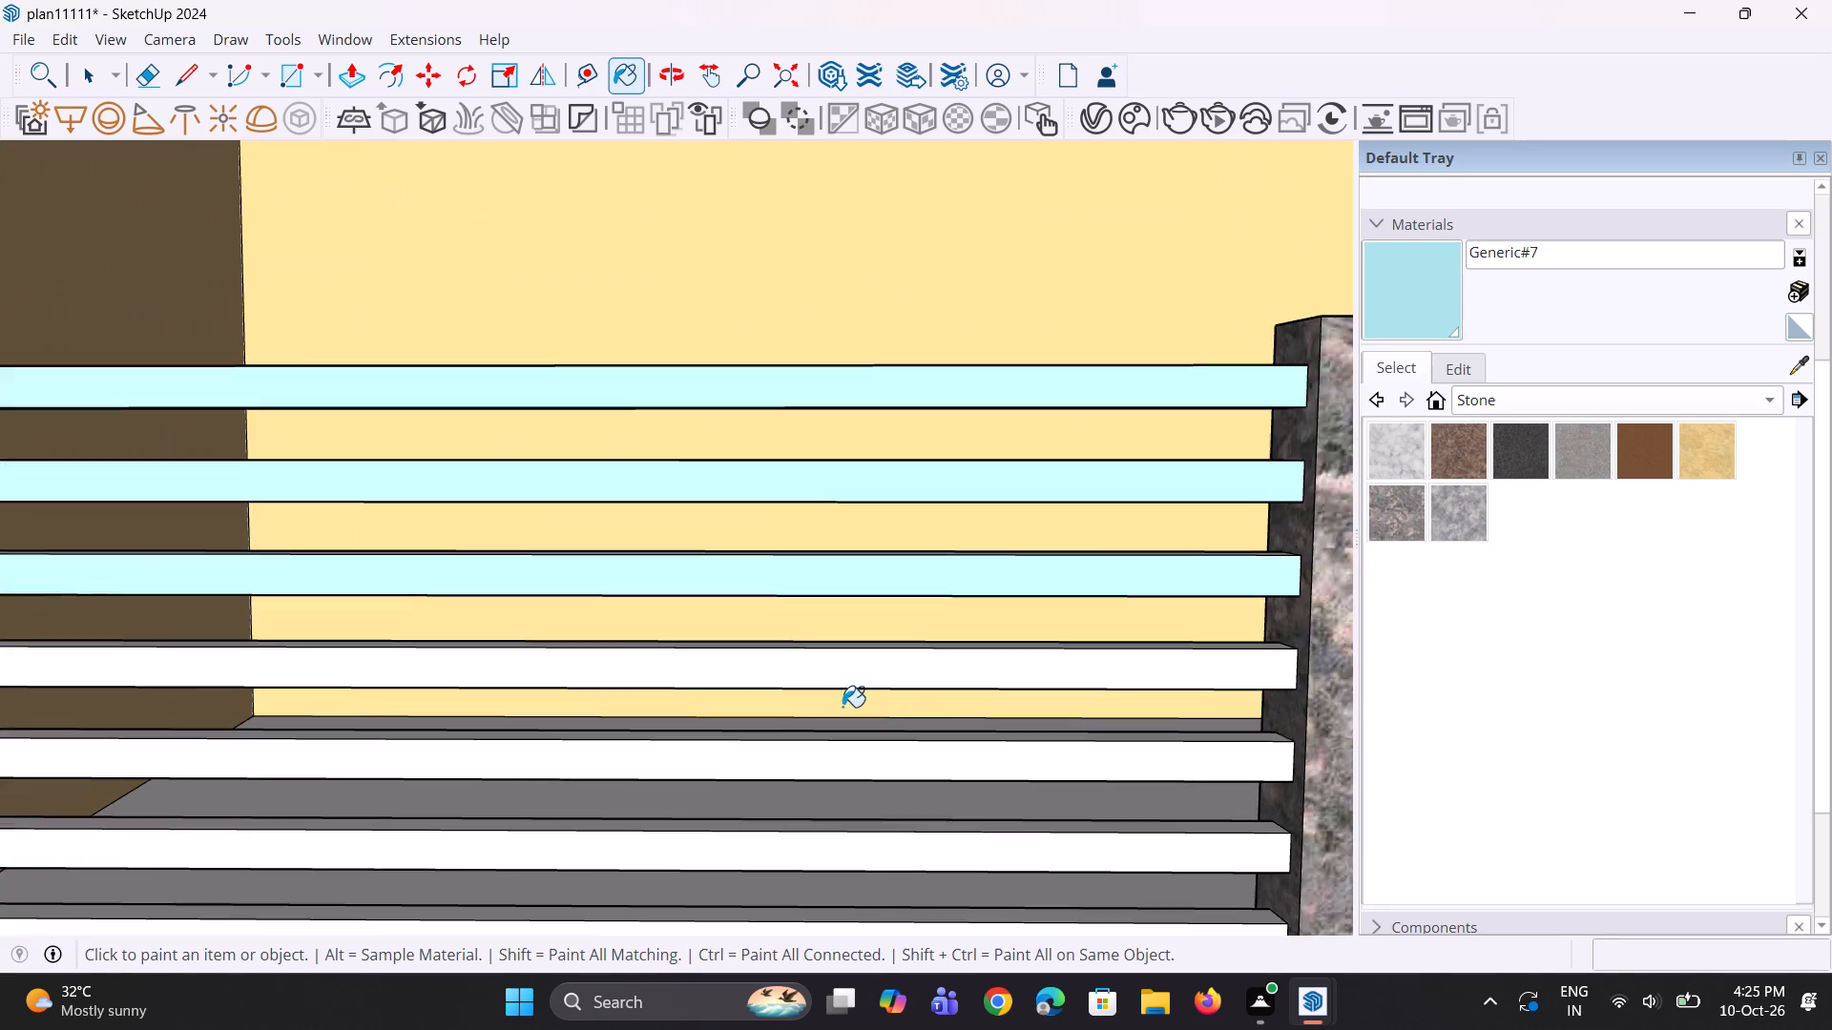
scroll(843, 707, "up", 2)
left_click(887, 672)
left_click(887, 764)
scroll(830, 598, "down", 5)
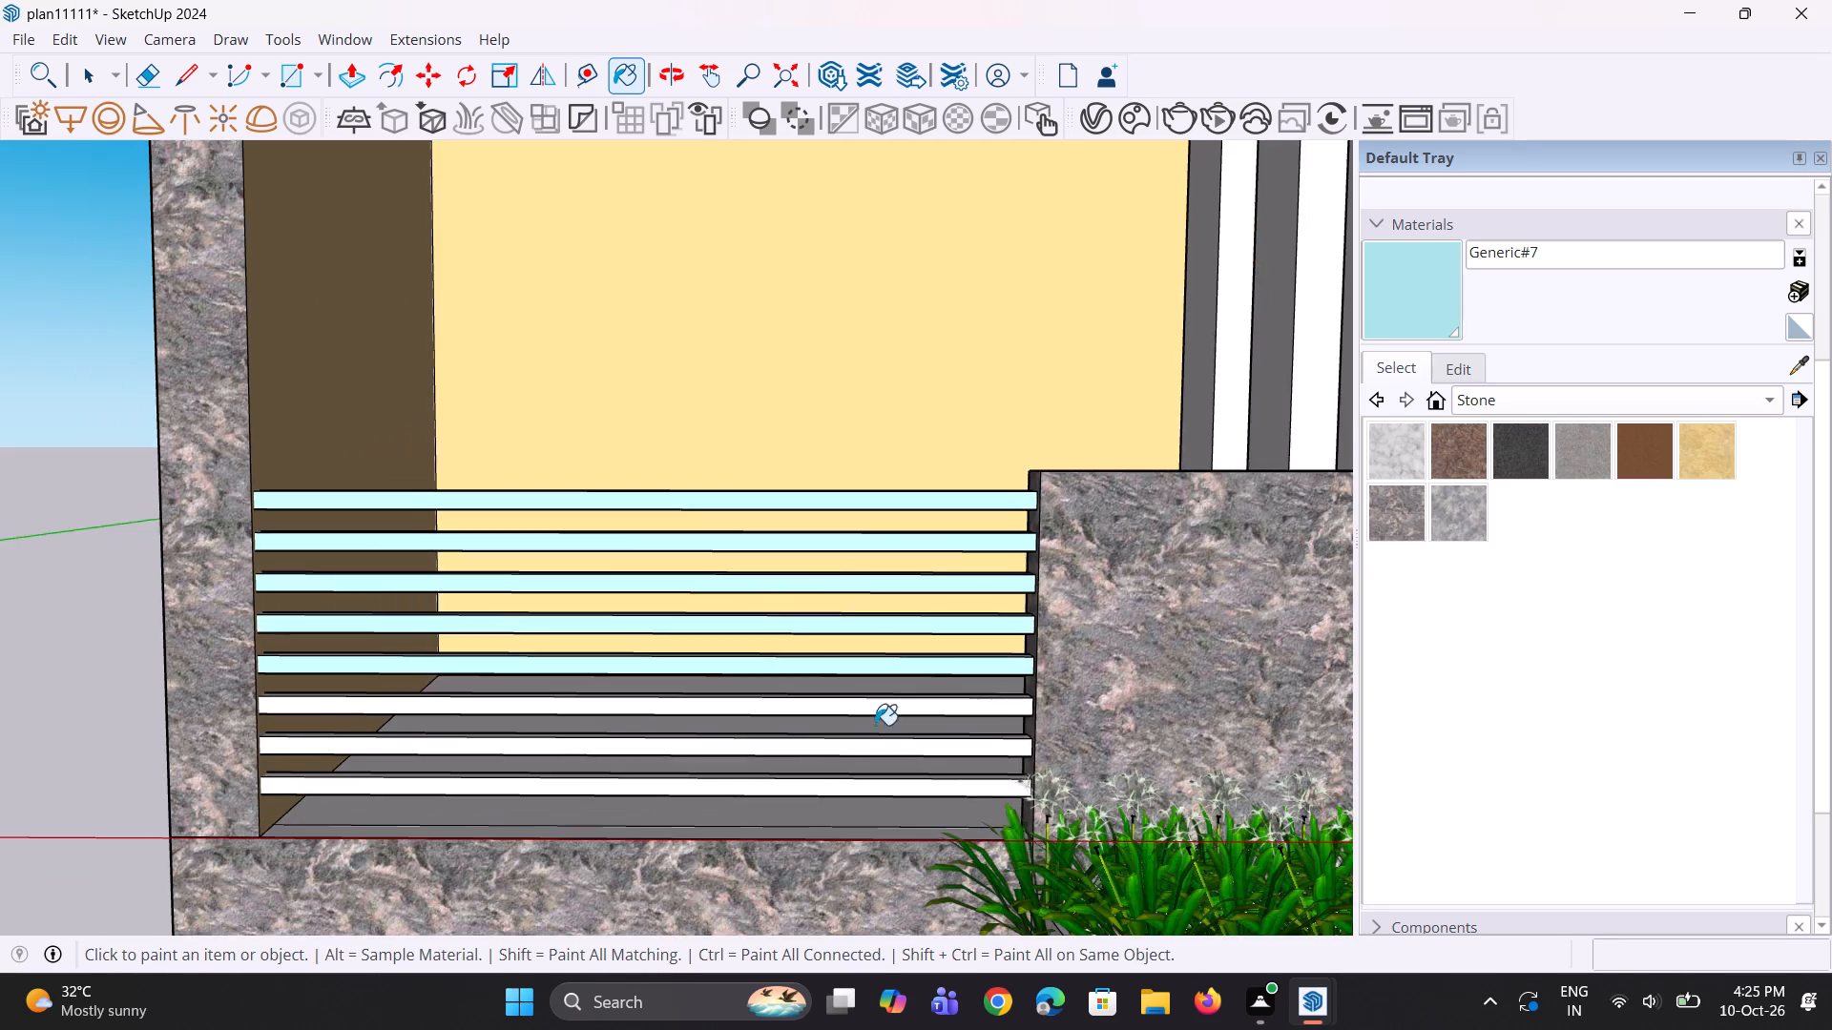
scroll(878, 741, "up", 4)
left_click(1004, 685)
left_click(1010, 755)
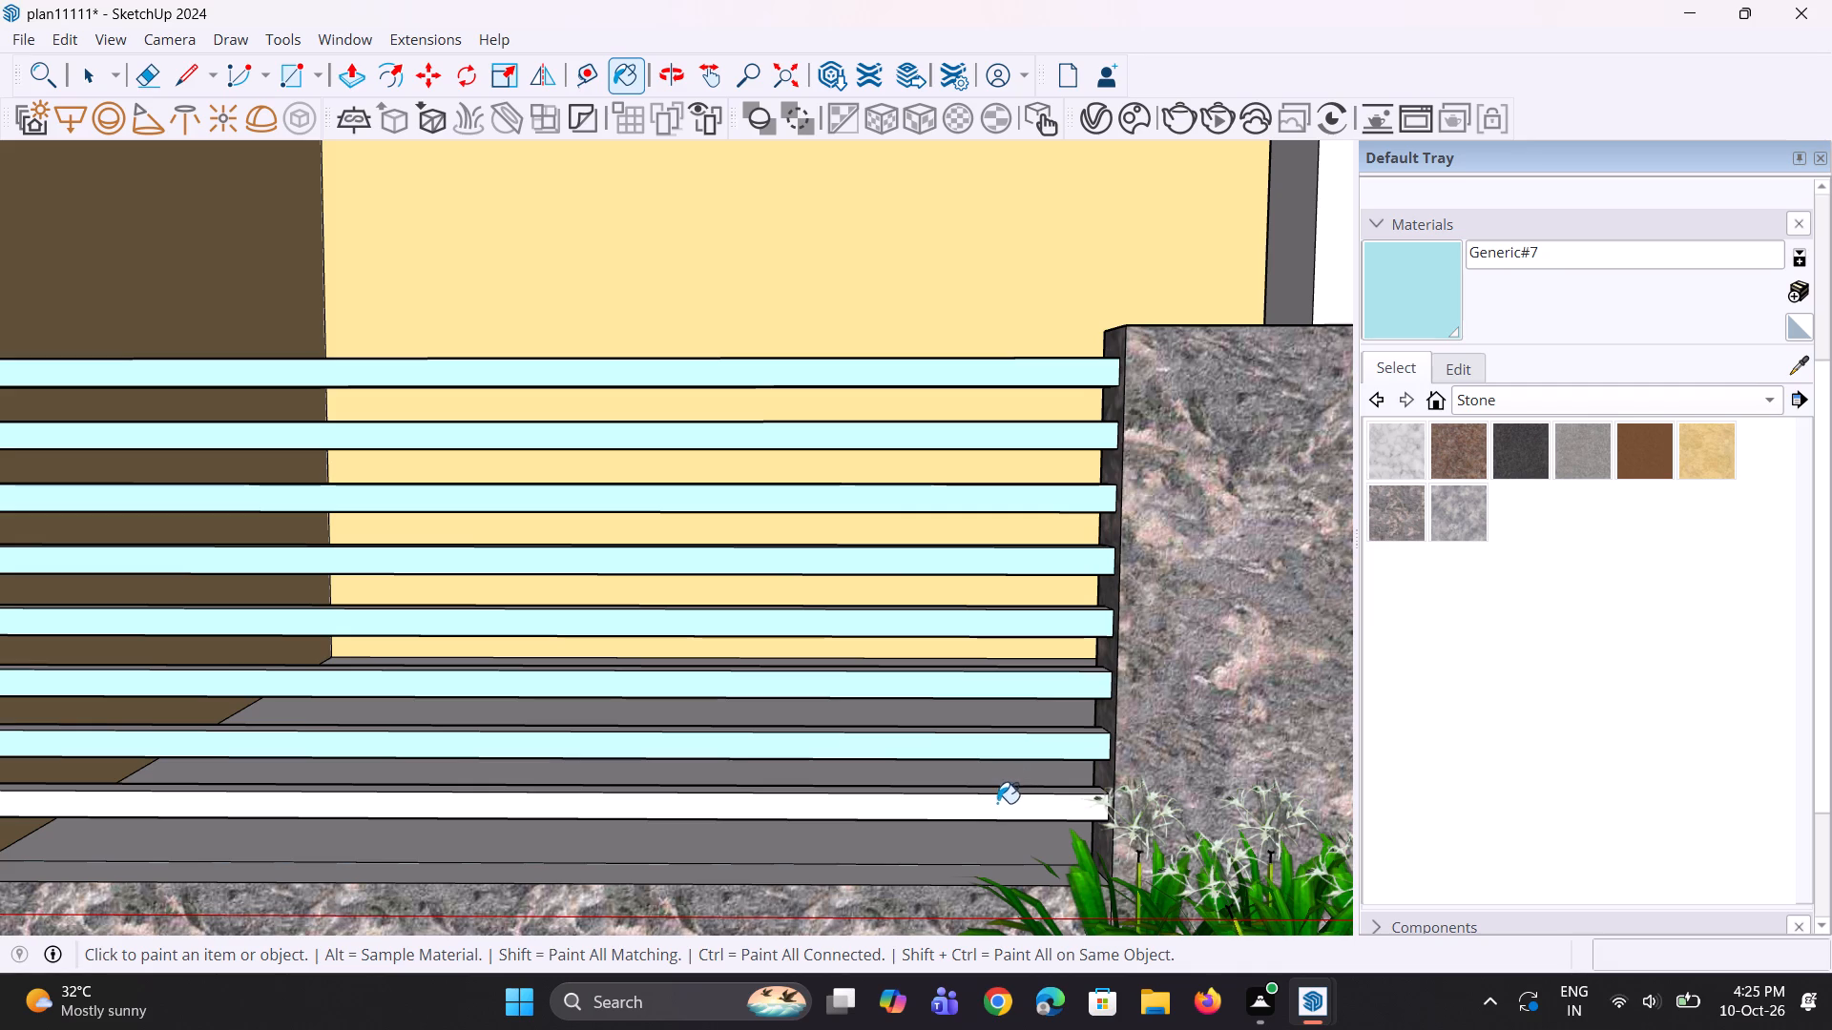
left_click(994, 810)
Paint the top faces of all eight ground-floor railing slats with light cyan Generic#7.
middle_click_drag(990, 811, 947, 859)
scroll(990, 797, "up", 3)
left_click(987, 798)
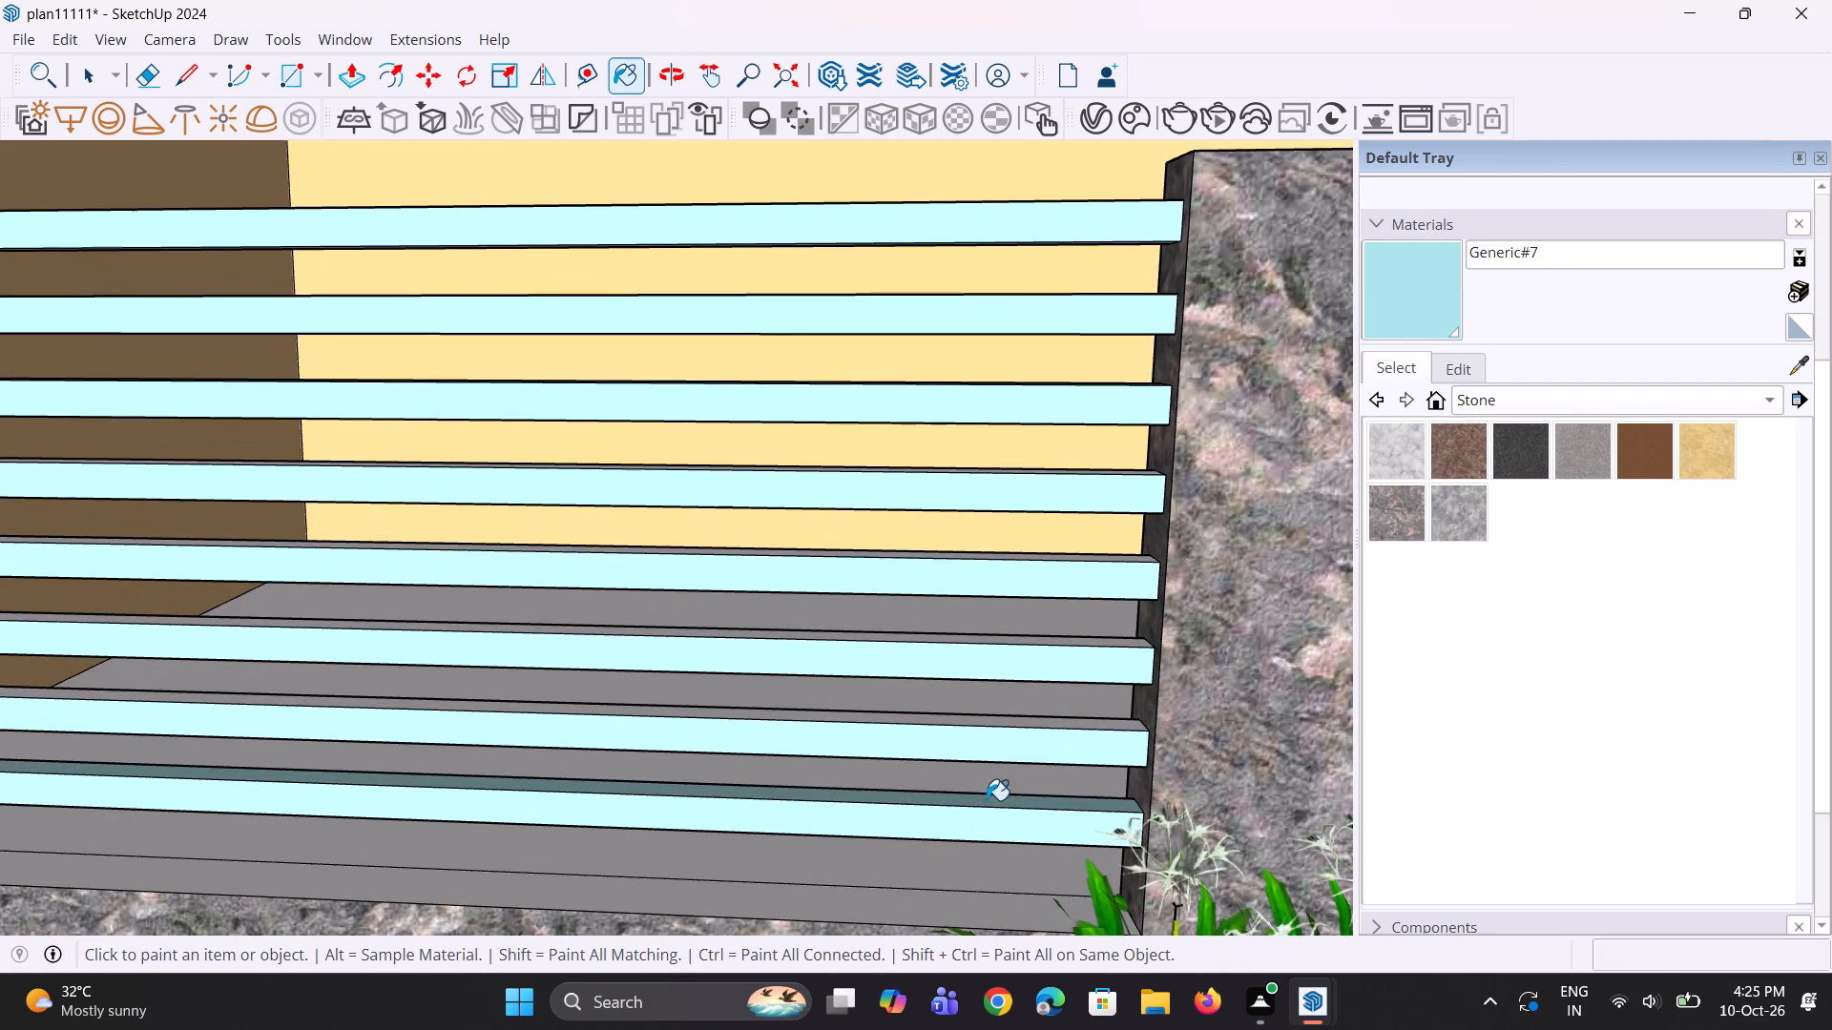
middle_click_drag(1003, 741, 992, 861)
scroll(1047, 722, "up", 2)
left_click(1062, 711)
left_click(1088, 615)
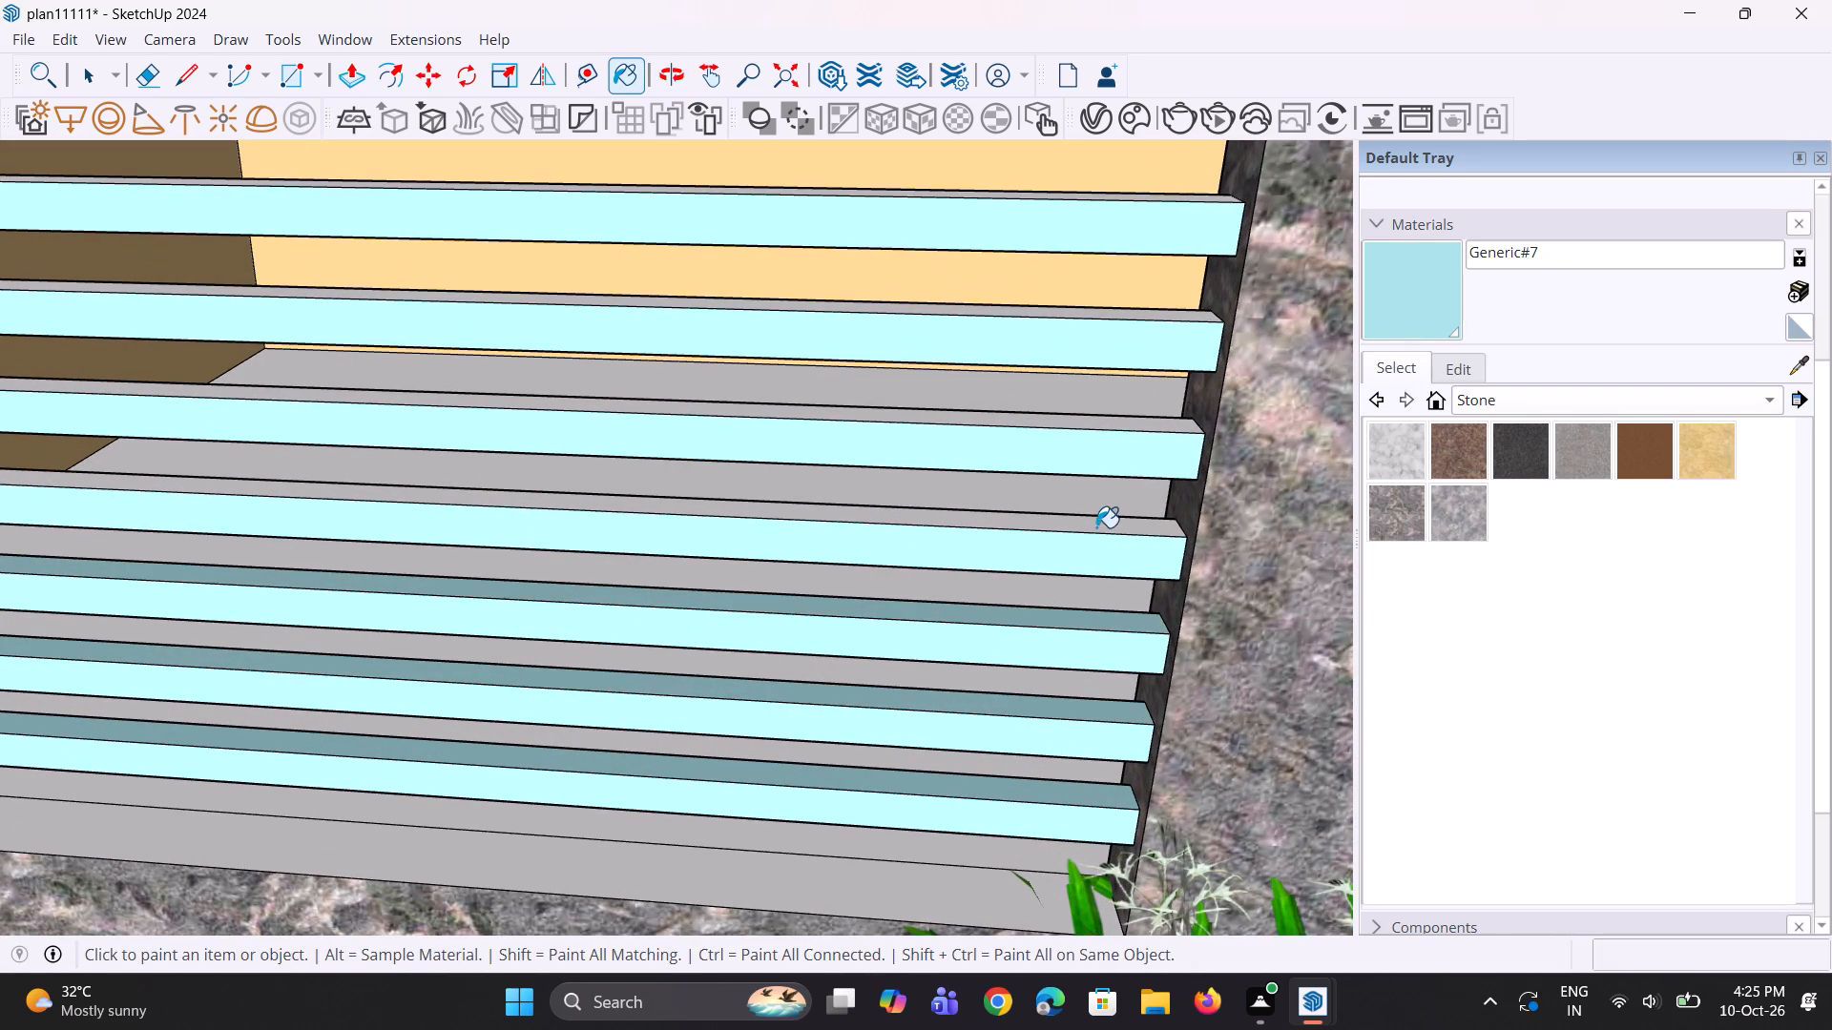
left_click(1098, 524)
left_click(1101, 427)
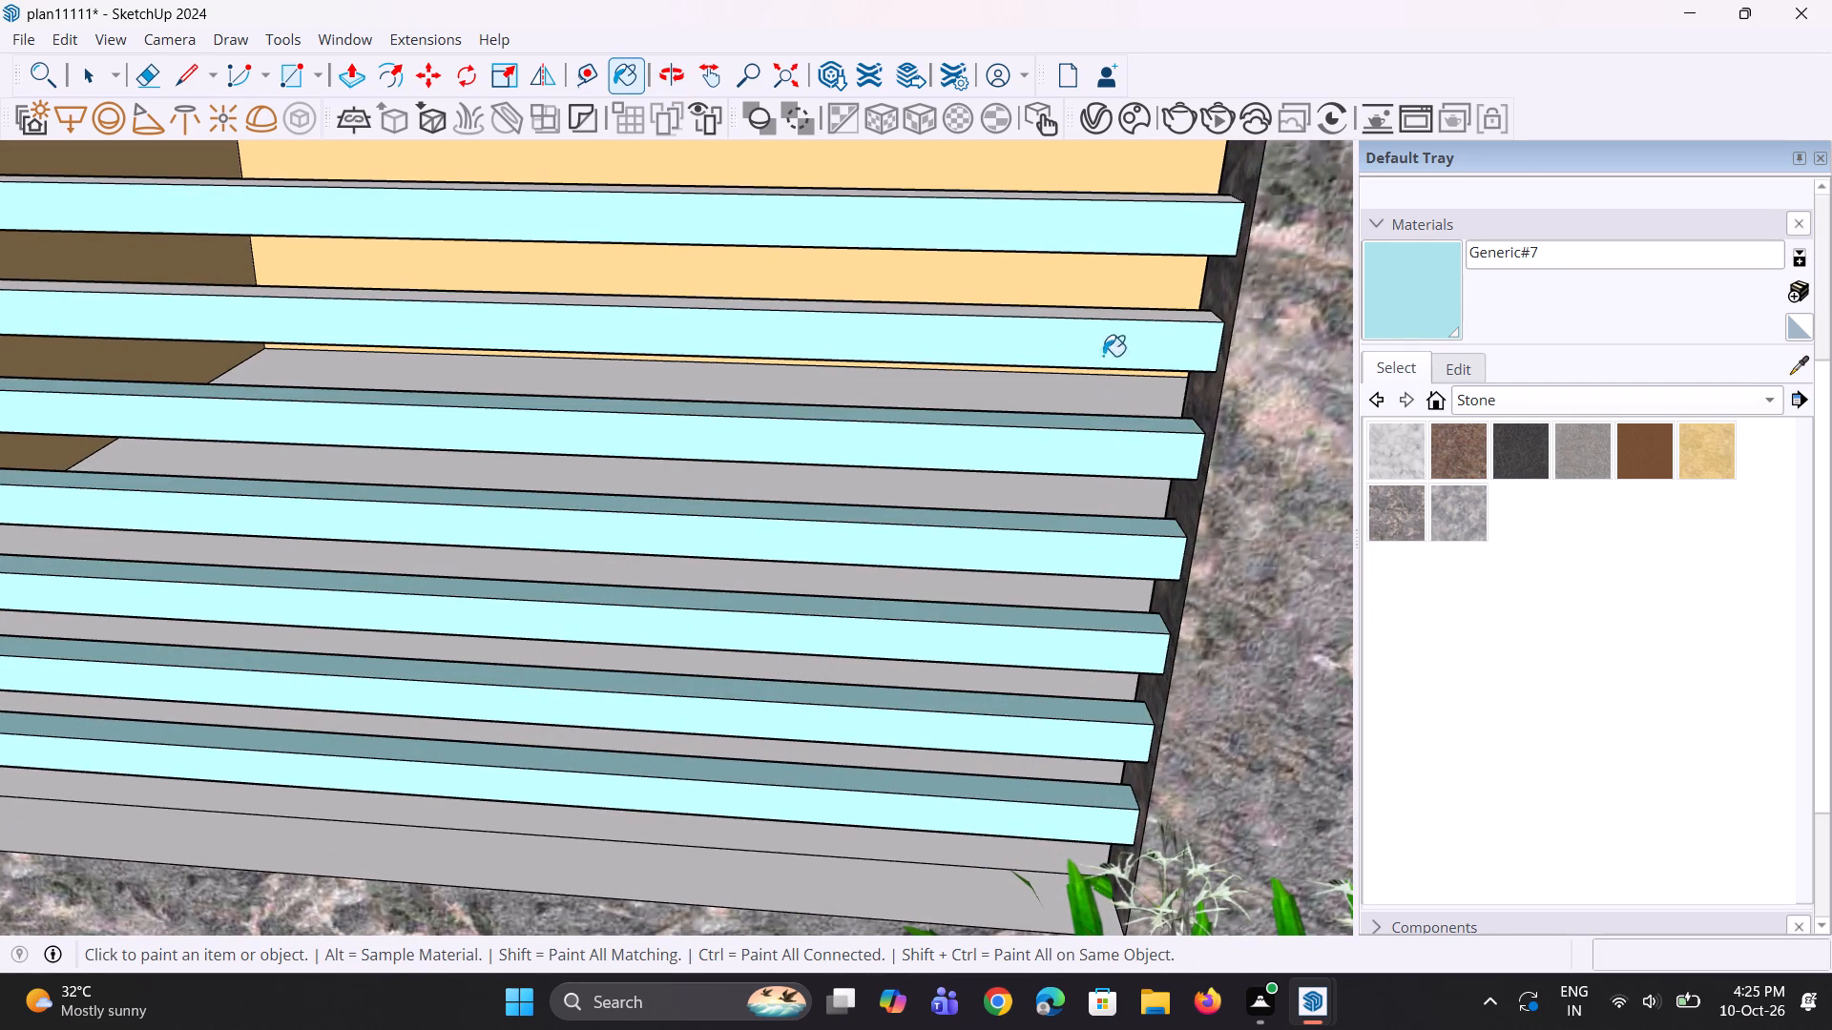
left_click(1103, 315)
middle_click_drag(1054, 237, 1036, 344)
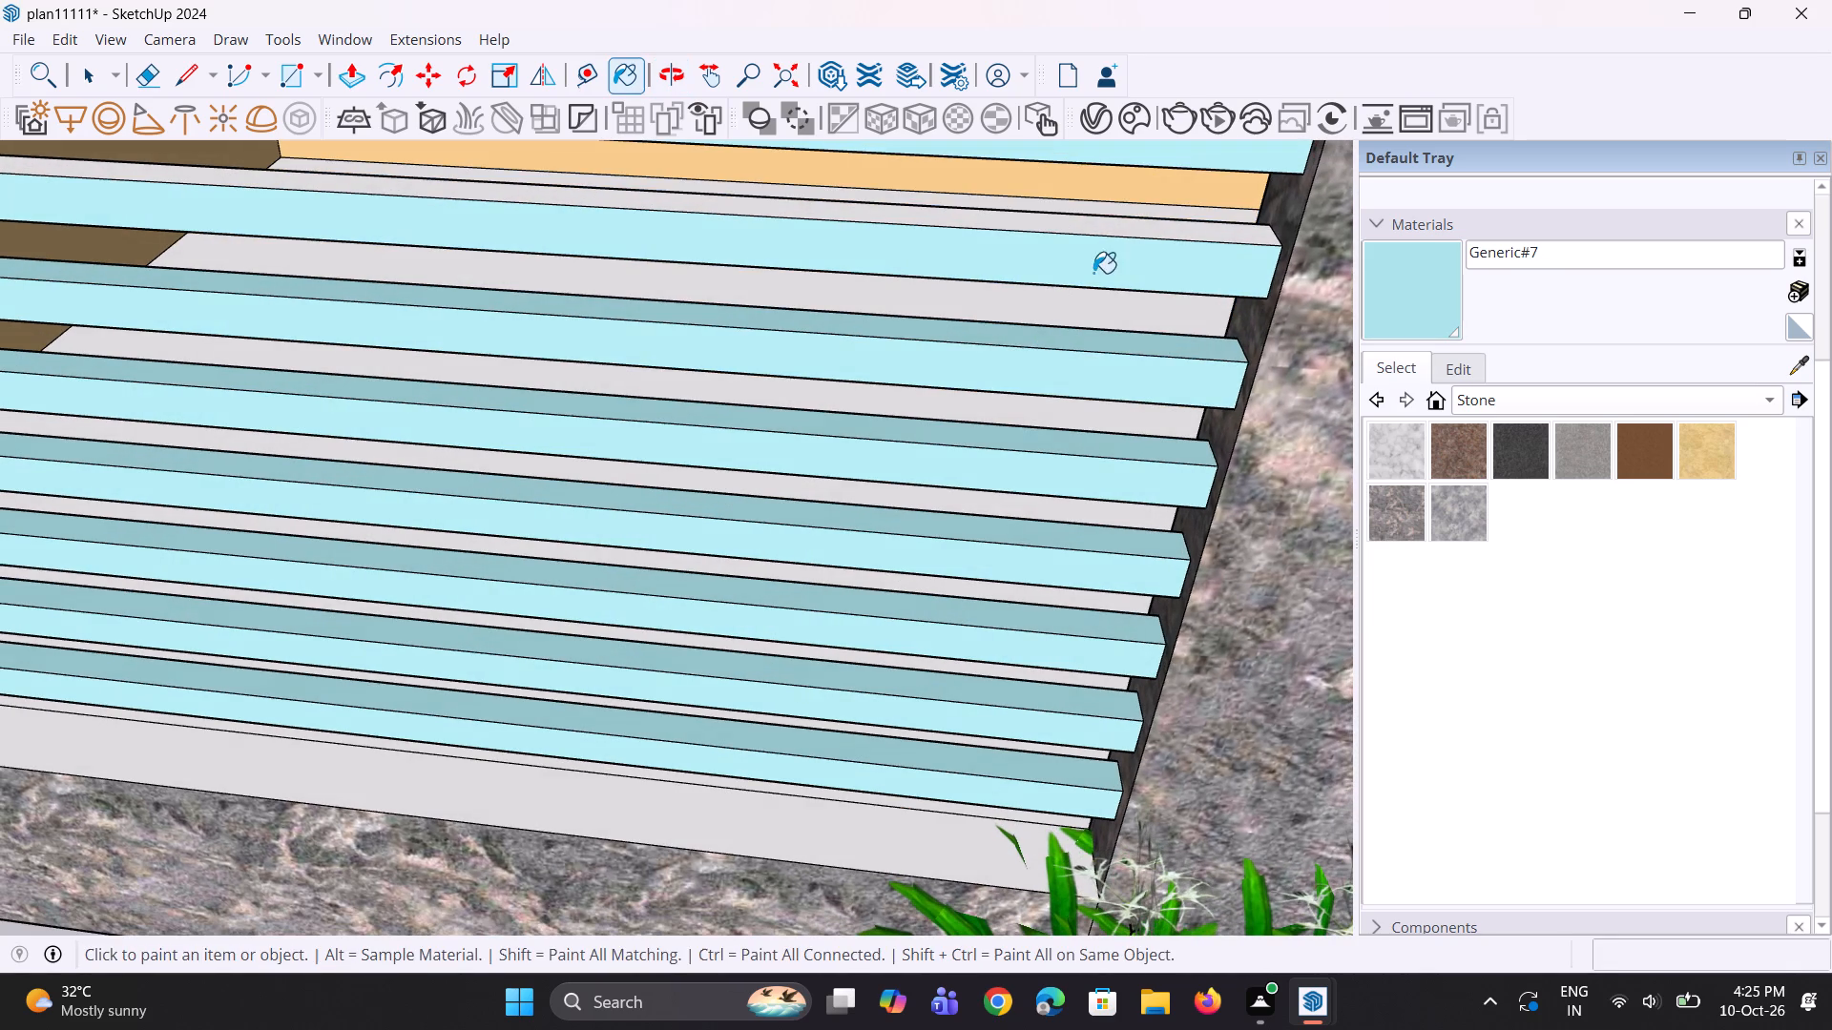
left_click(1111, 235)
scroll(1123, 300, "down", 11)
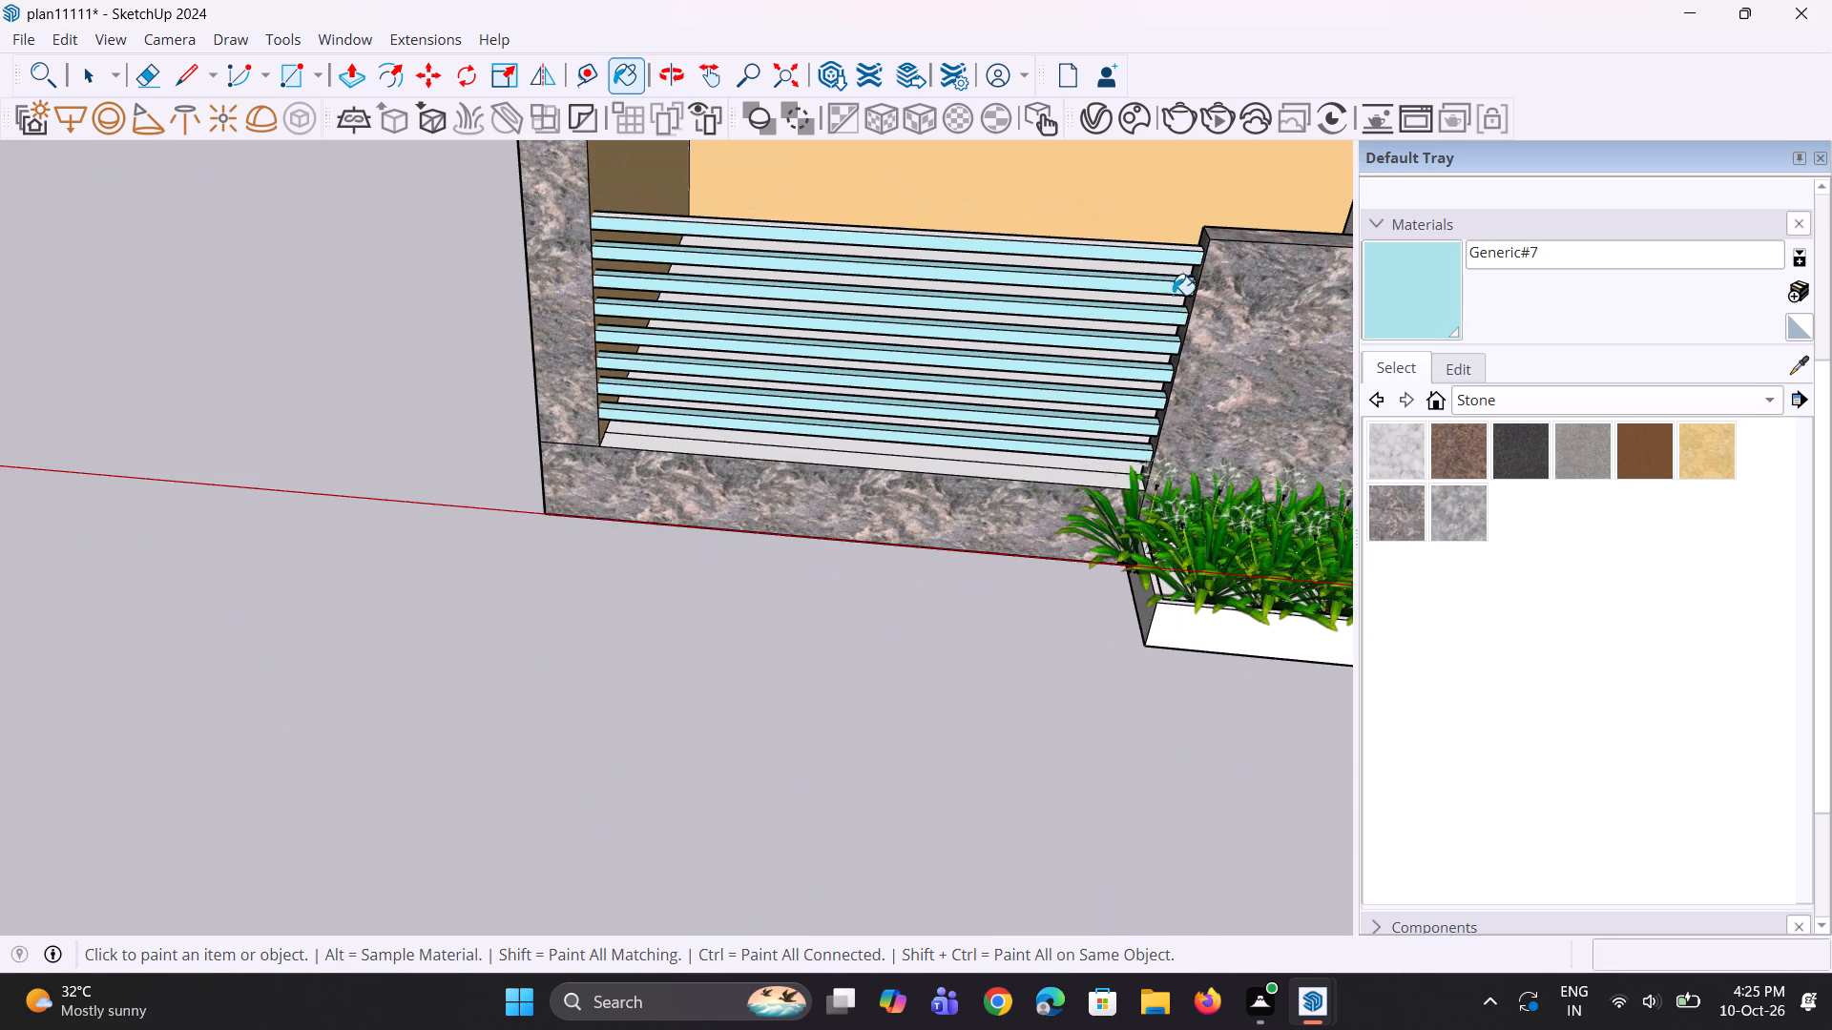
middle_click_drag(1054, 338, 960, 436)
scroll(804, 196, "up", 5)
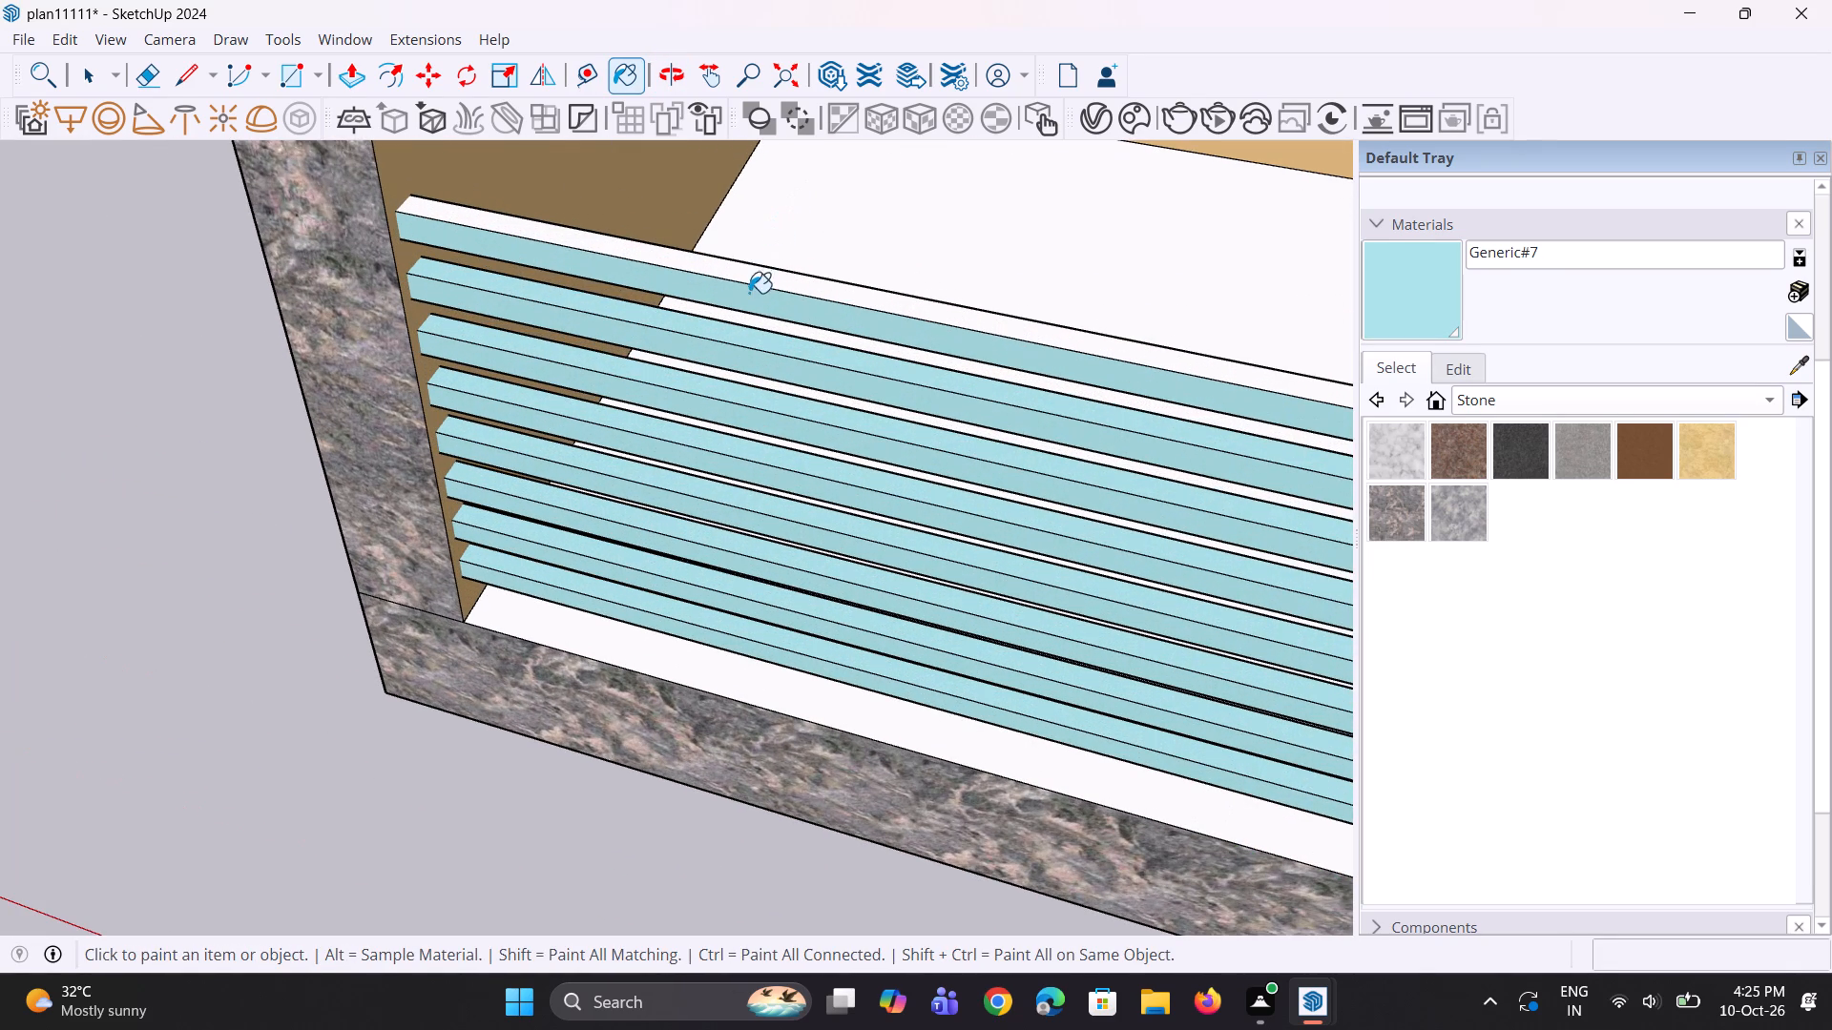
left_click(764, 278)
Paint the front face and left end face of the grass planter with Granite Light Gray.
scroll(759, 278, "down", 8)
middle_click_drag(978, 540, 1071, 387)
scroll(918, 382, "down", 10)
middle_click_drag(985, 377, 1013, 234)
scroll(1007, 369, "up", 1)
scroll(642, 536, "down", 2)
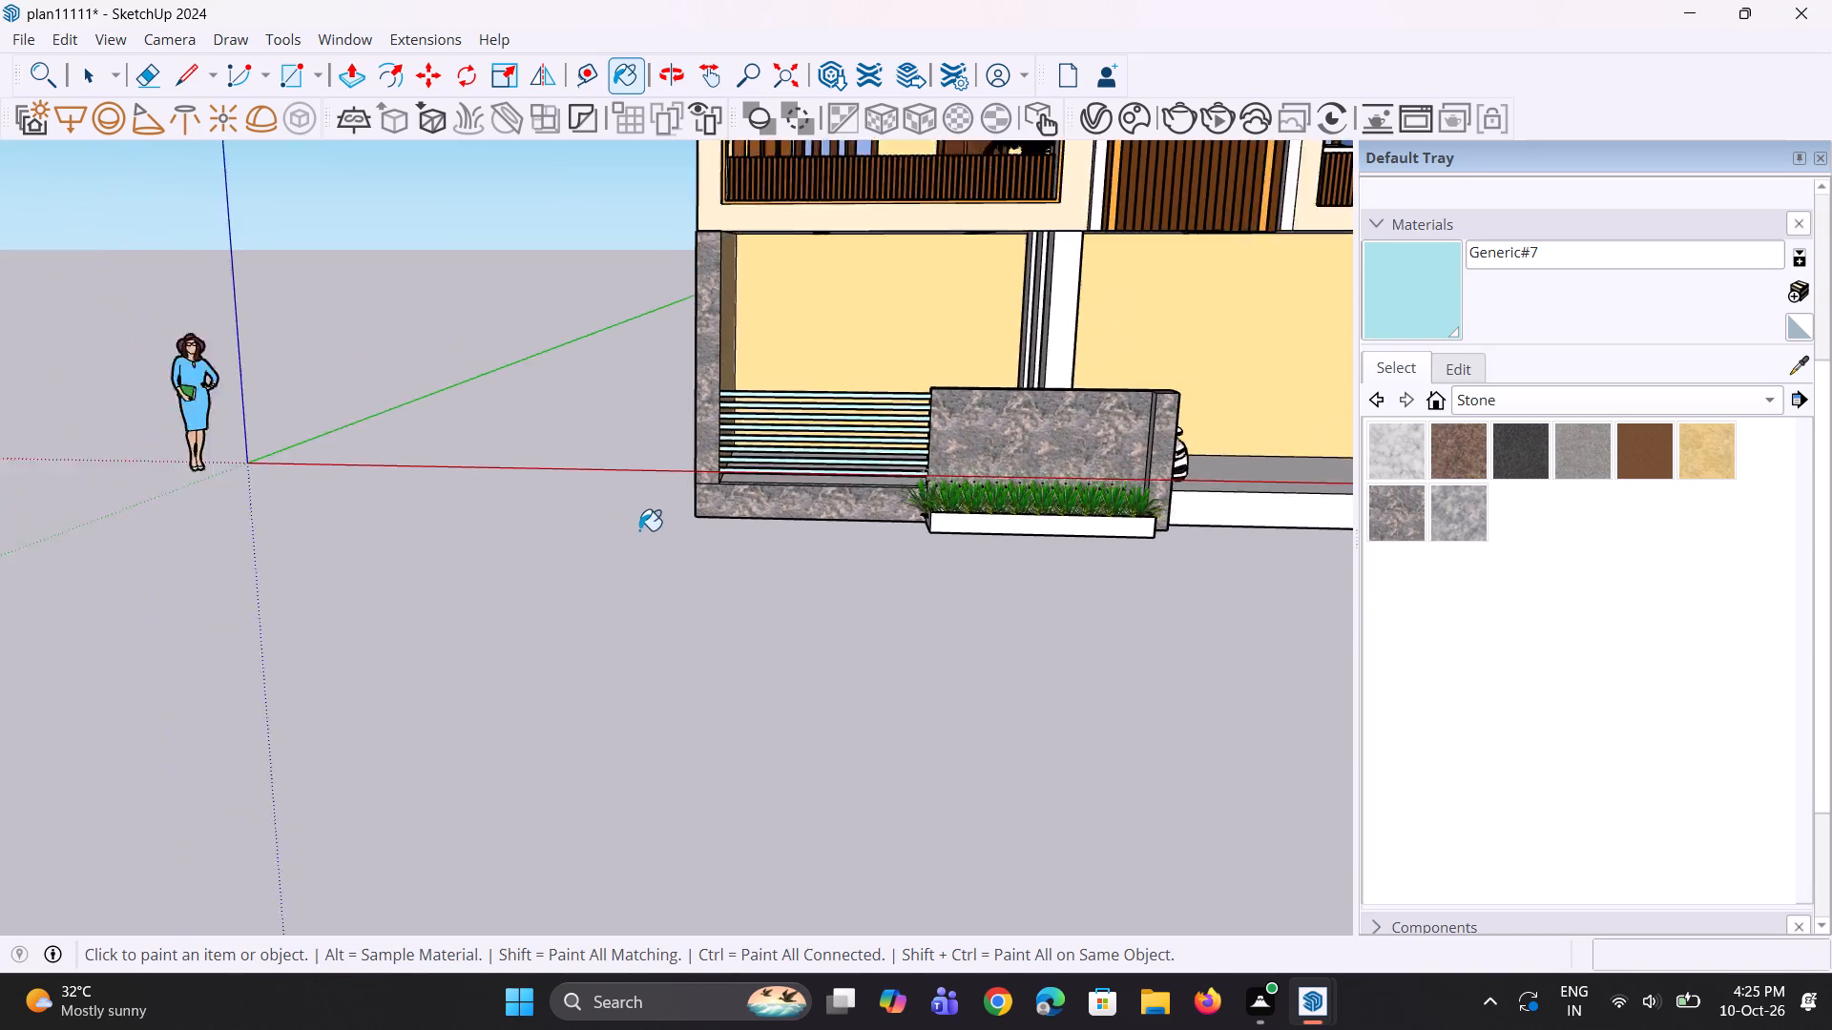
scroll(639, 530, "down", 8)
middle_click_drag(781, 509, 820, 480)
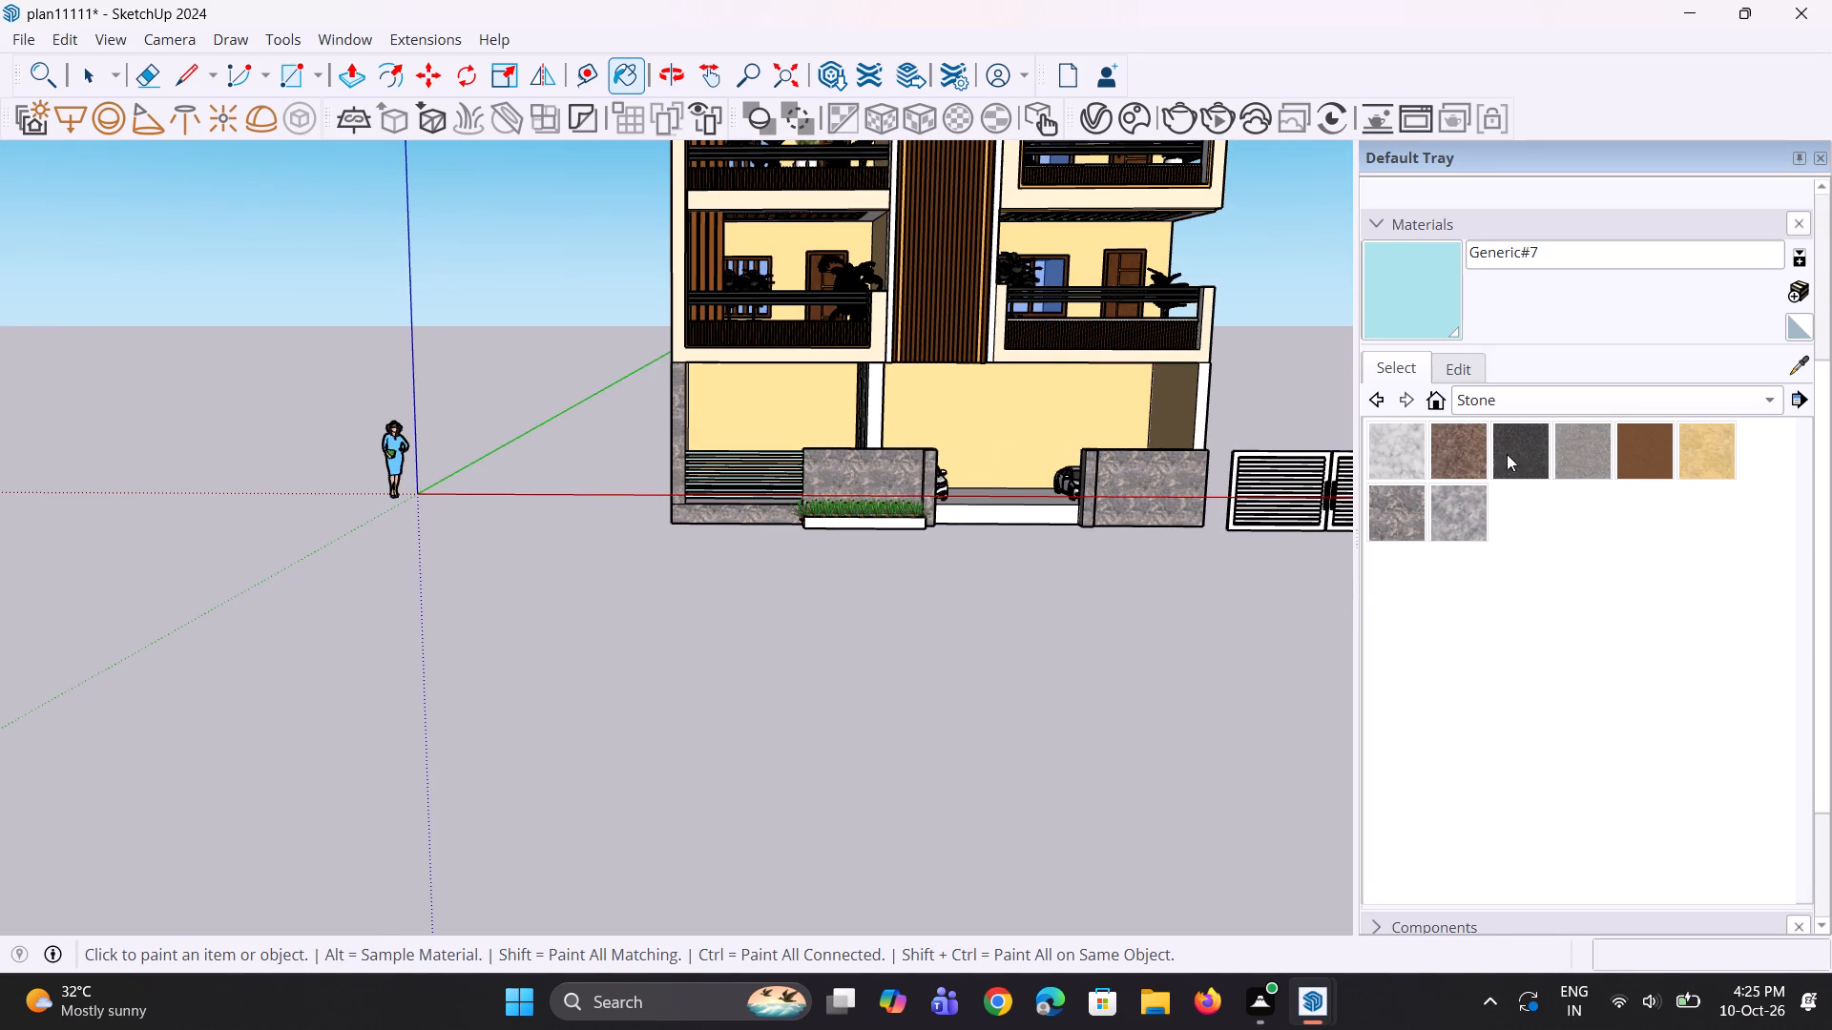
left_click(1583, 455)
scroll(1004, 538, "up", 6)
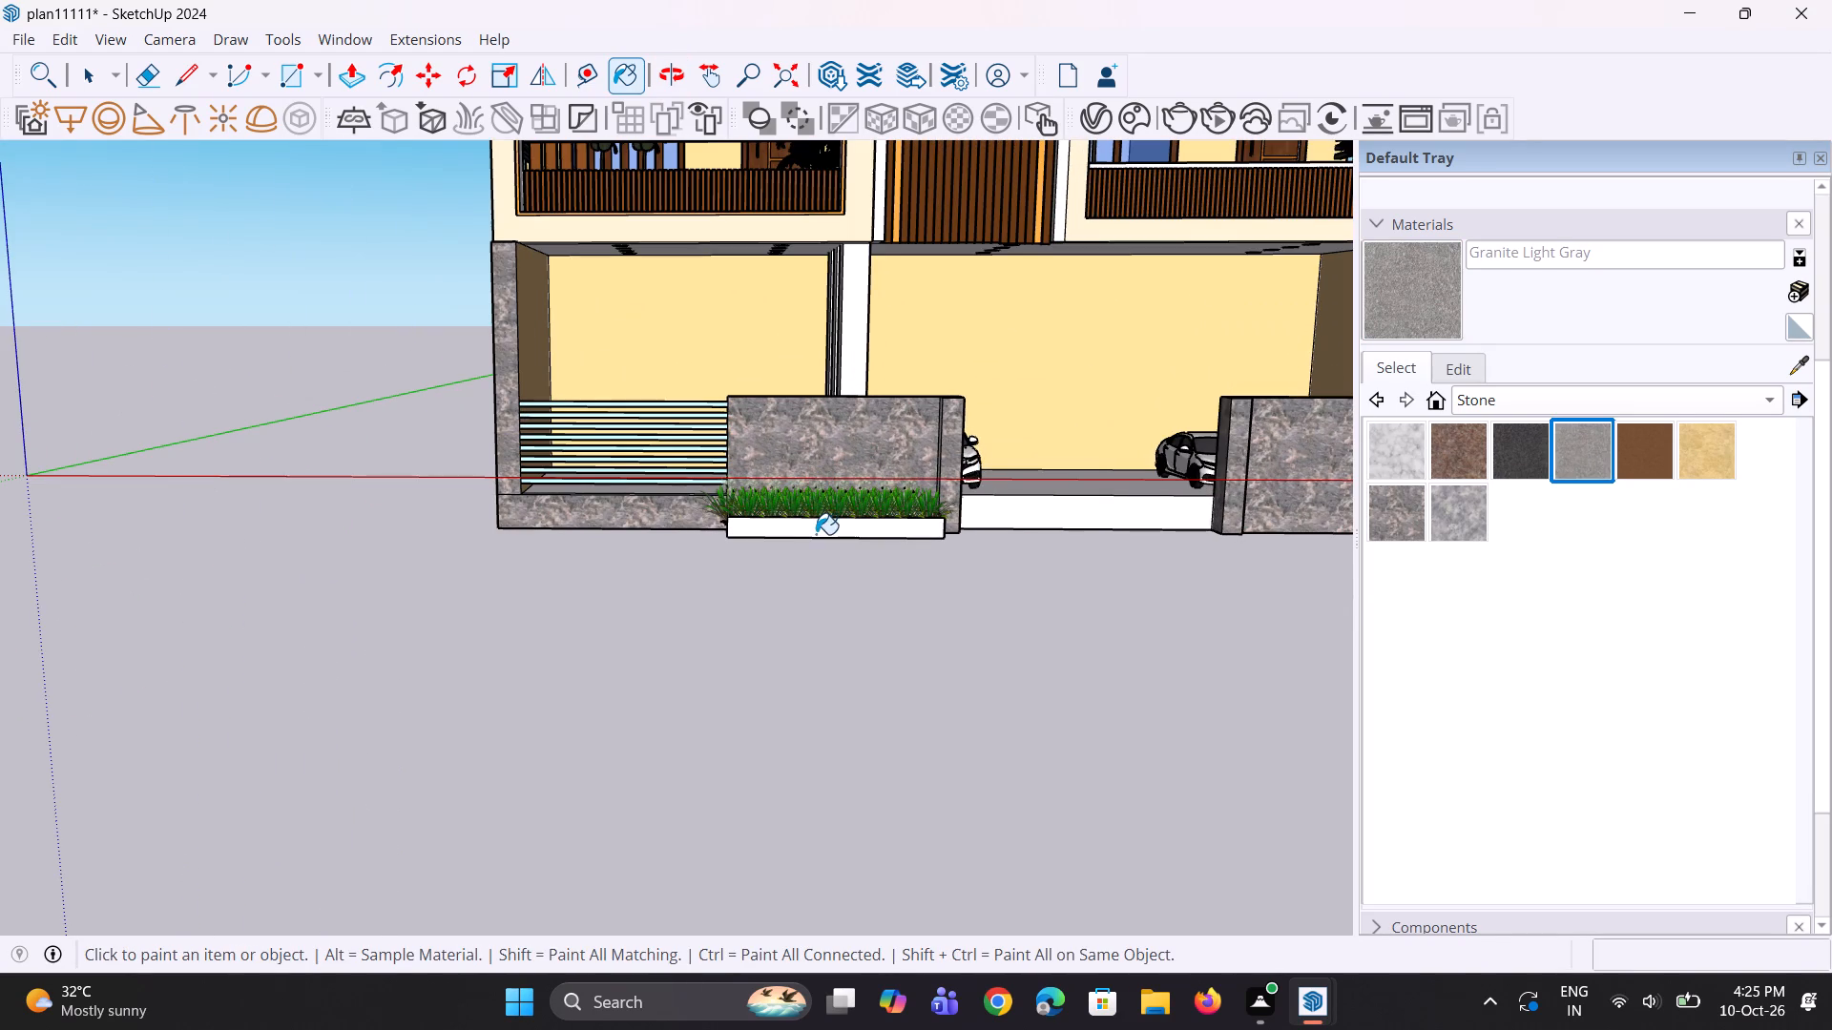
left_click(817, 534)
middle_click_drag(788, 527, 1009, 538)
scroll(824, 537, "up", 3)
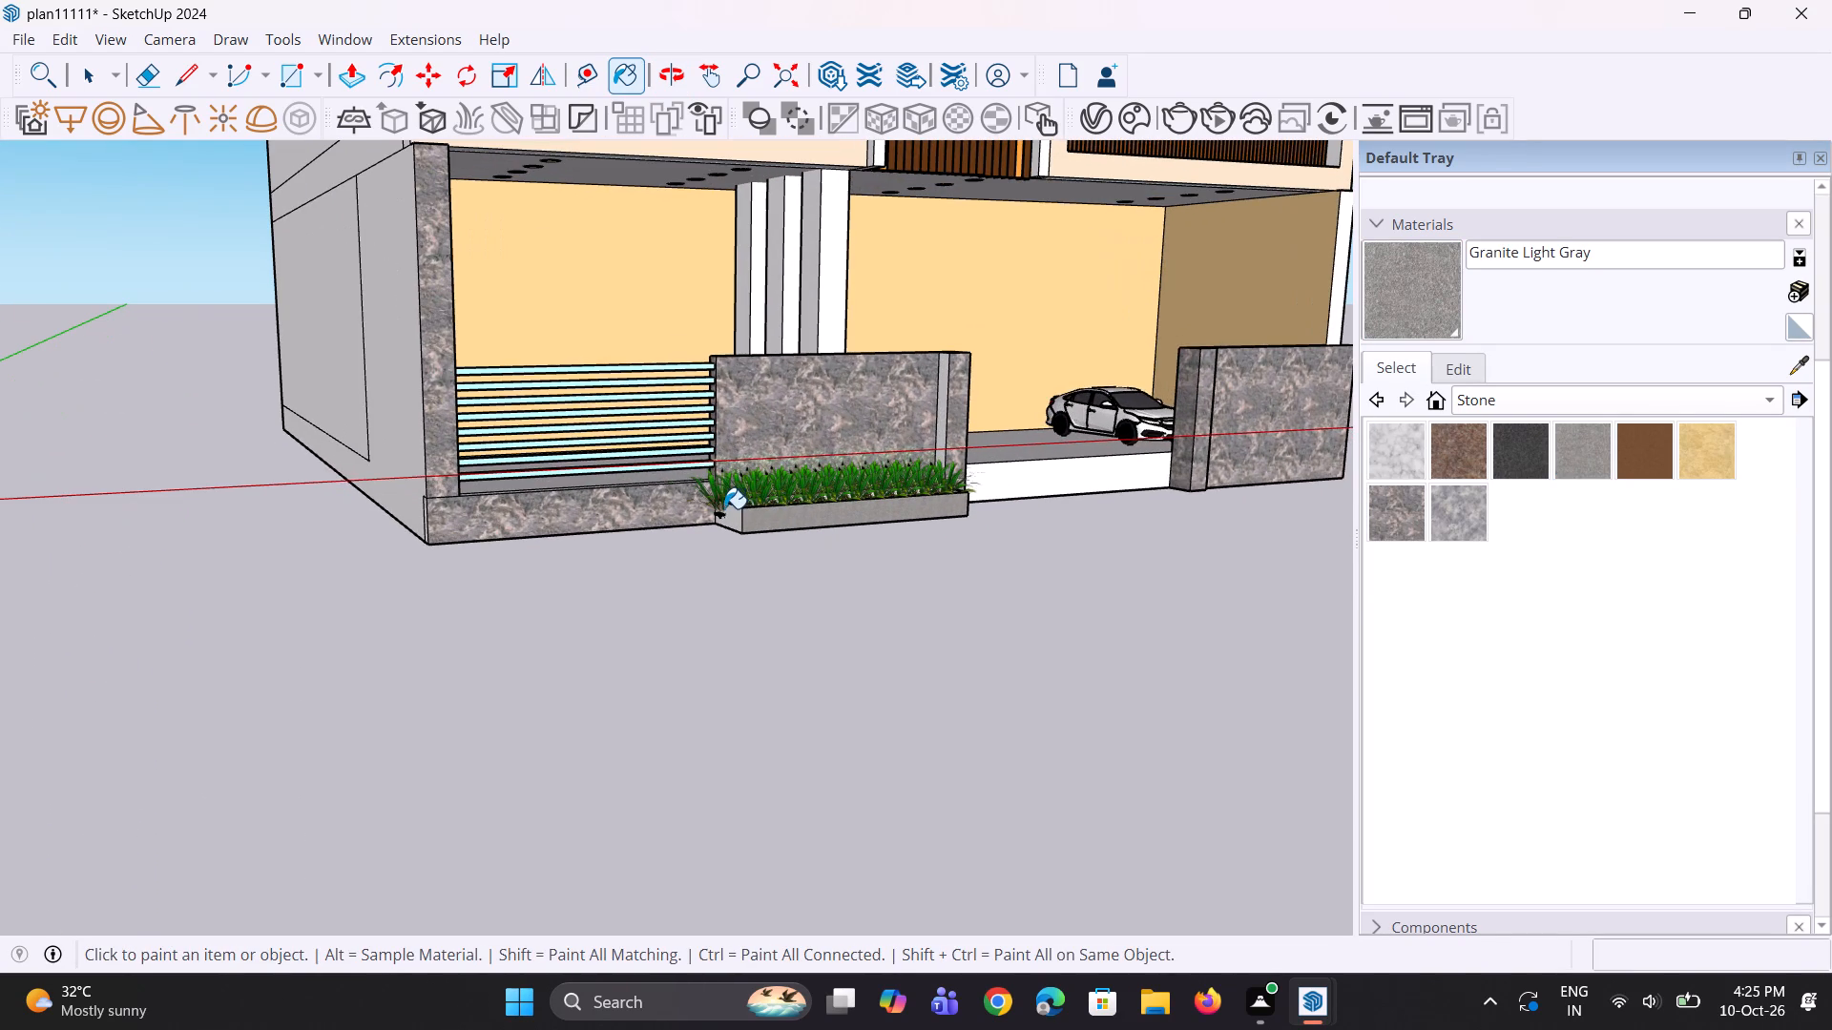
left_click(723, 508)
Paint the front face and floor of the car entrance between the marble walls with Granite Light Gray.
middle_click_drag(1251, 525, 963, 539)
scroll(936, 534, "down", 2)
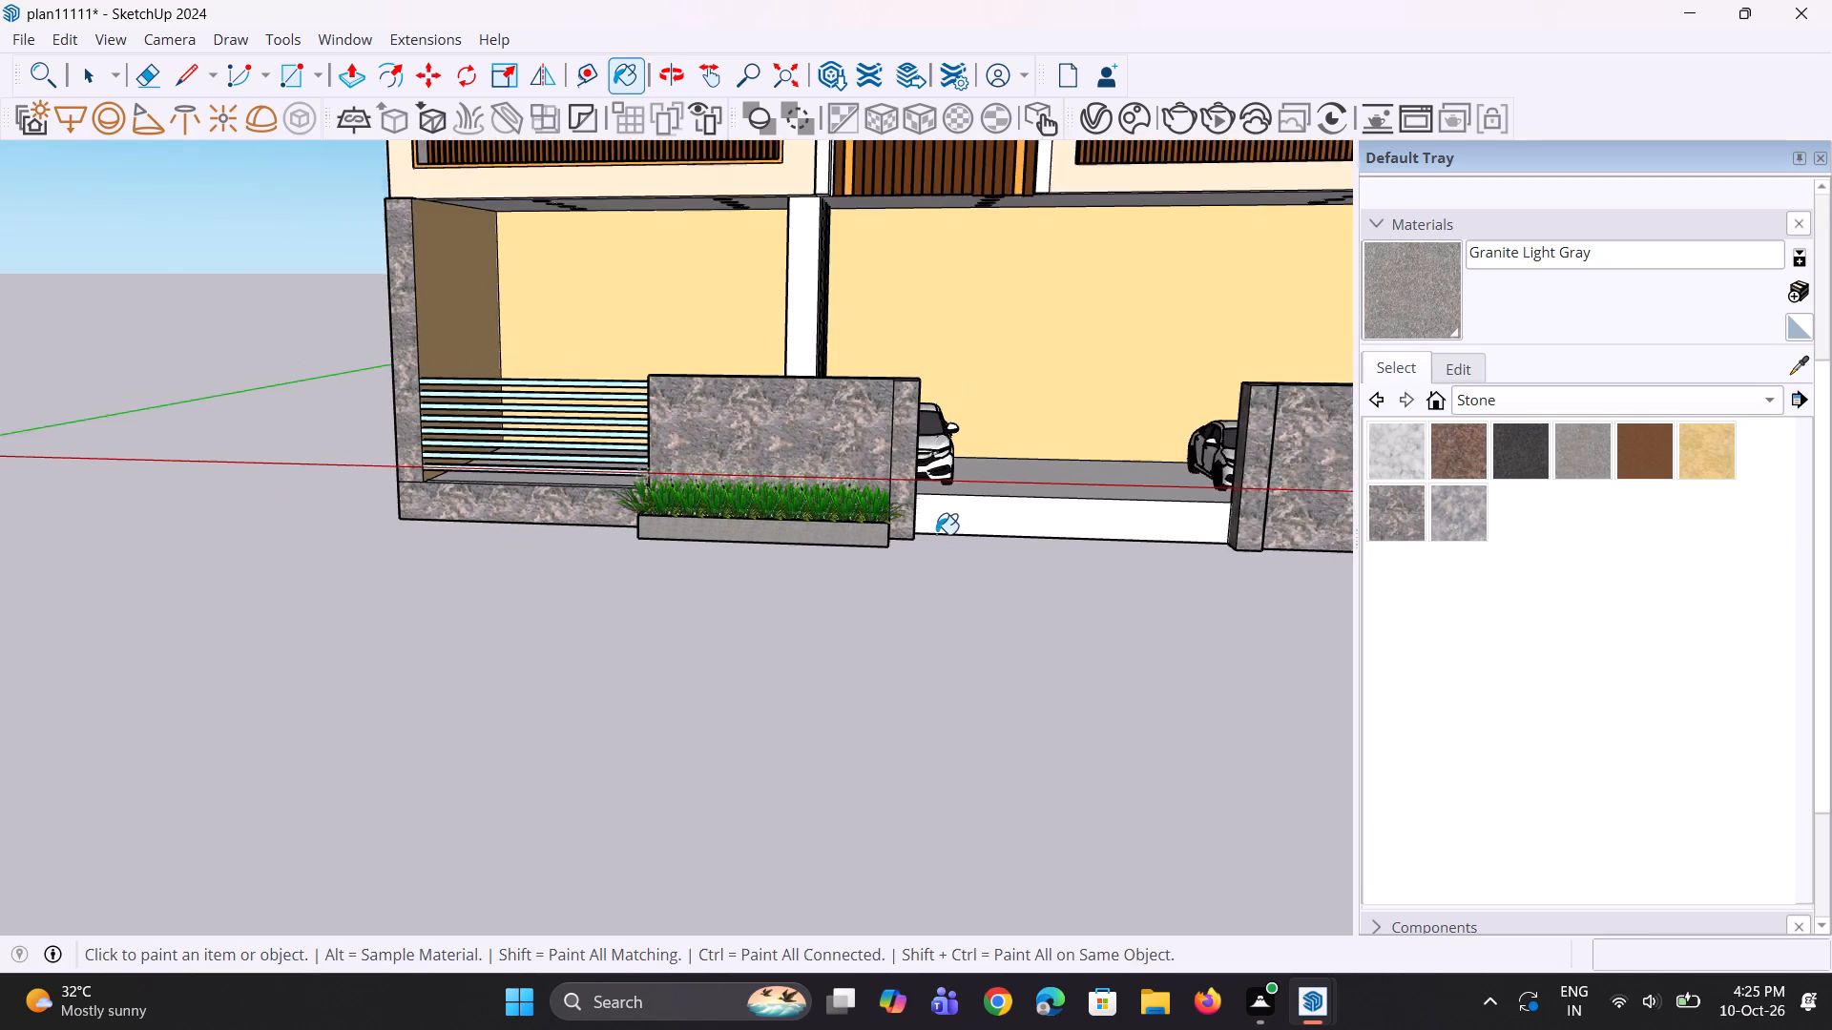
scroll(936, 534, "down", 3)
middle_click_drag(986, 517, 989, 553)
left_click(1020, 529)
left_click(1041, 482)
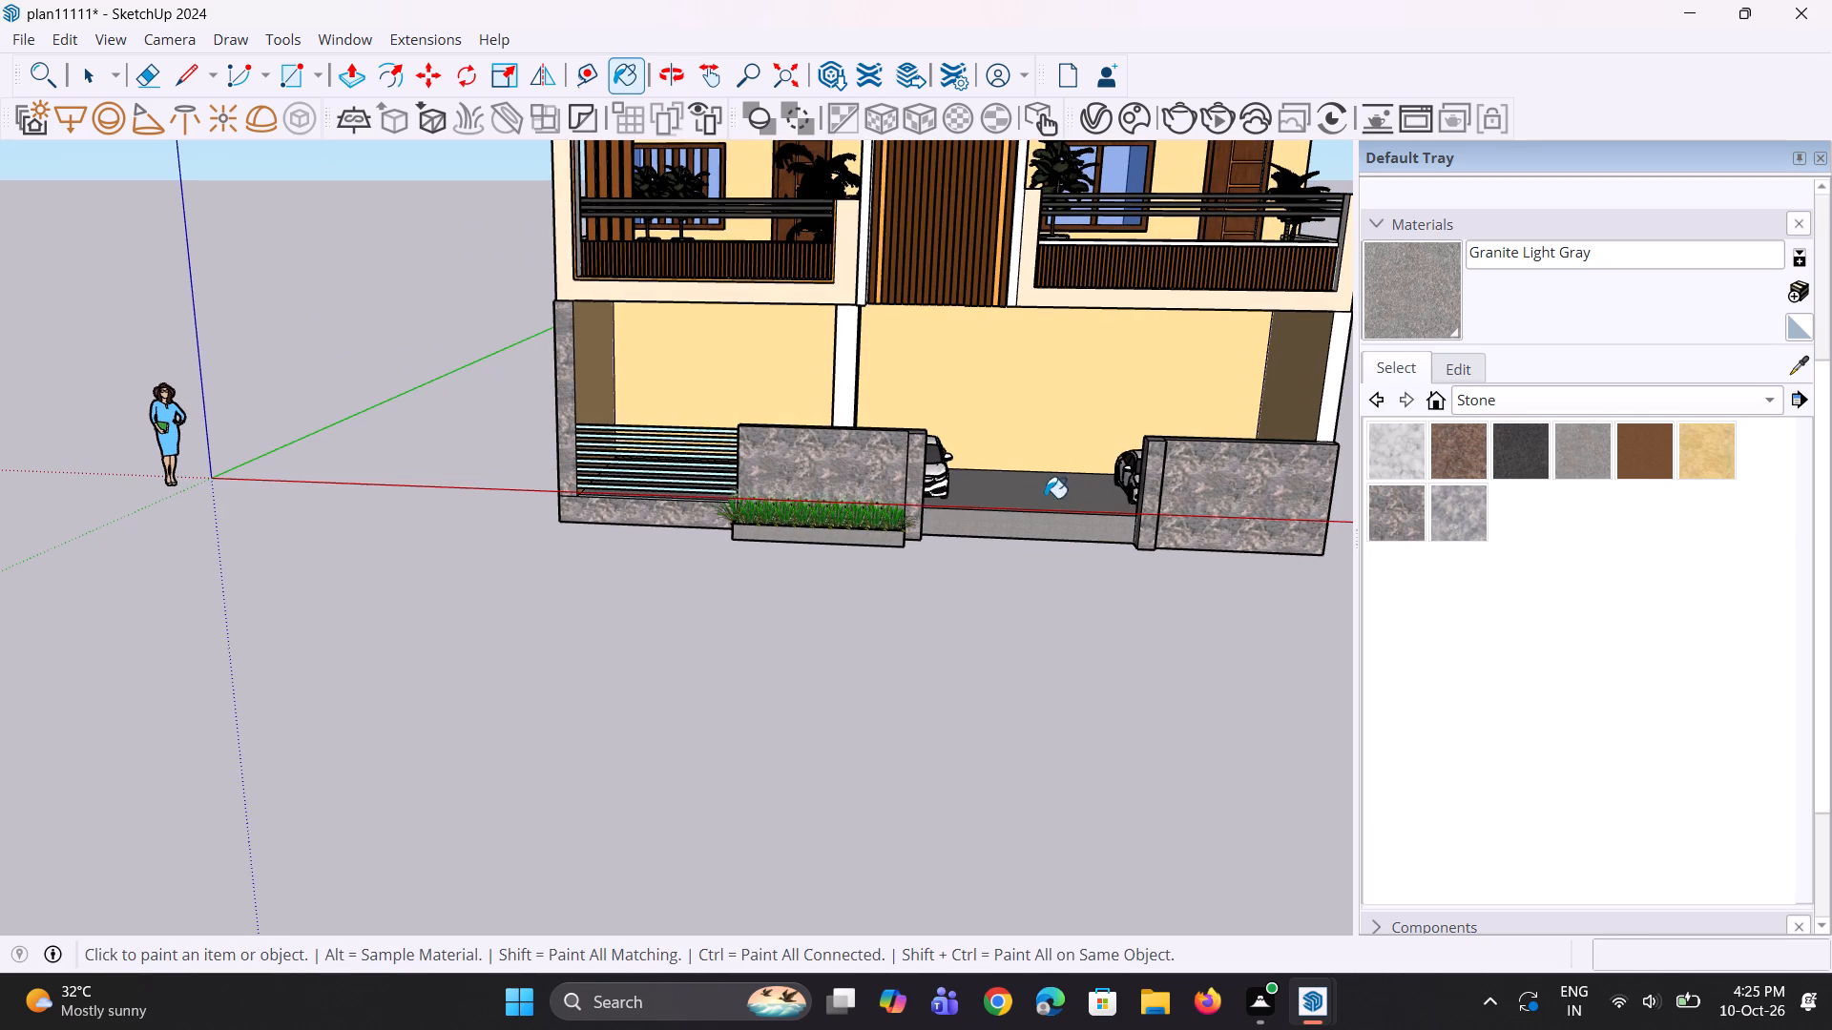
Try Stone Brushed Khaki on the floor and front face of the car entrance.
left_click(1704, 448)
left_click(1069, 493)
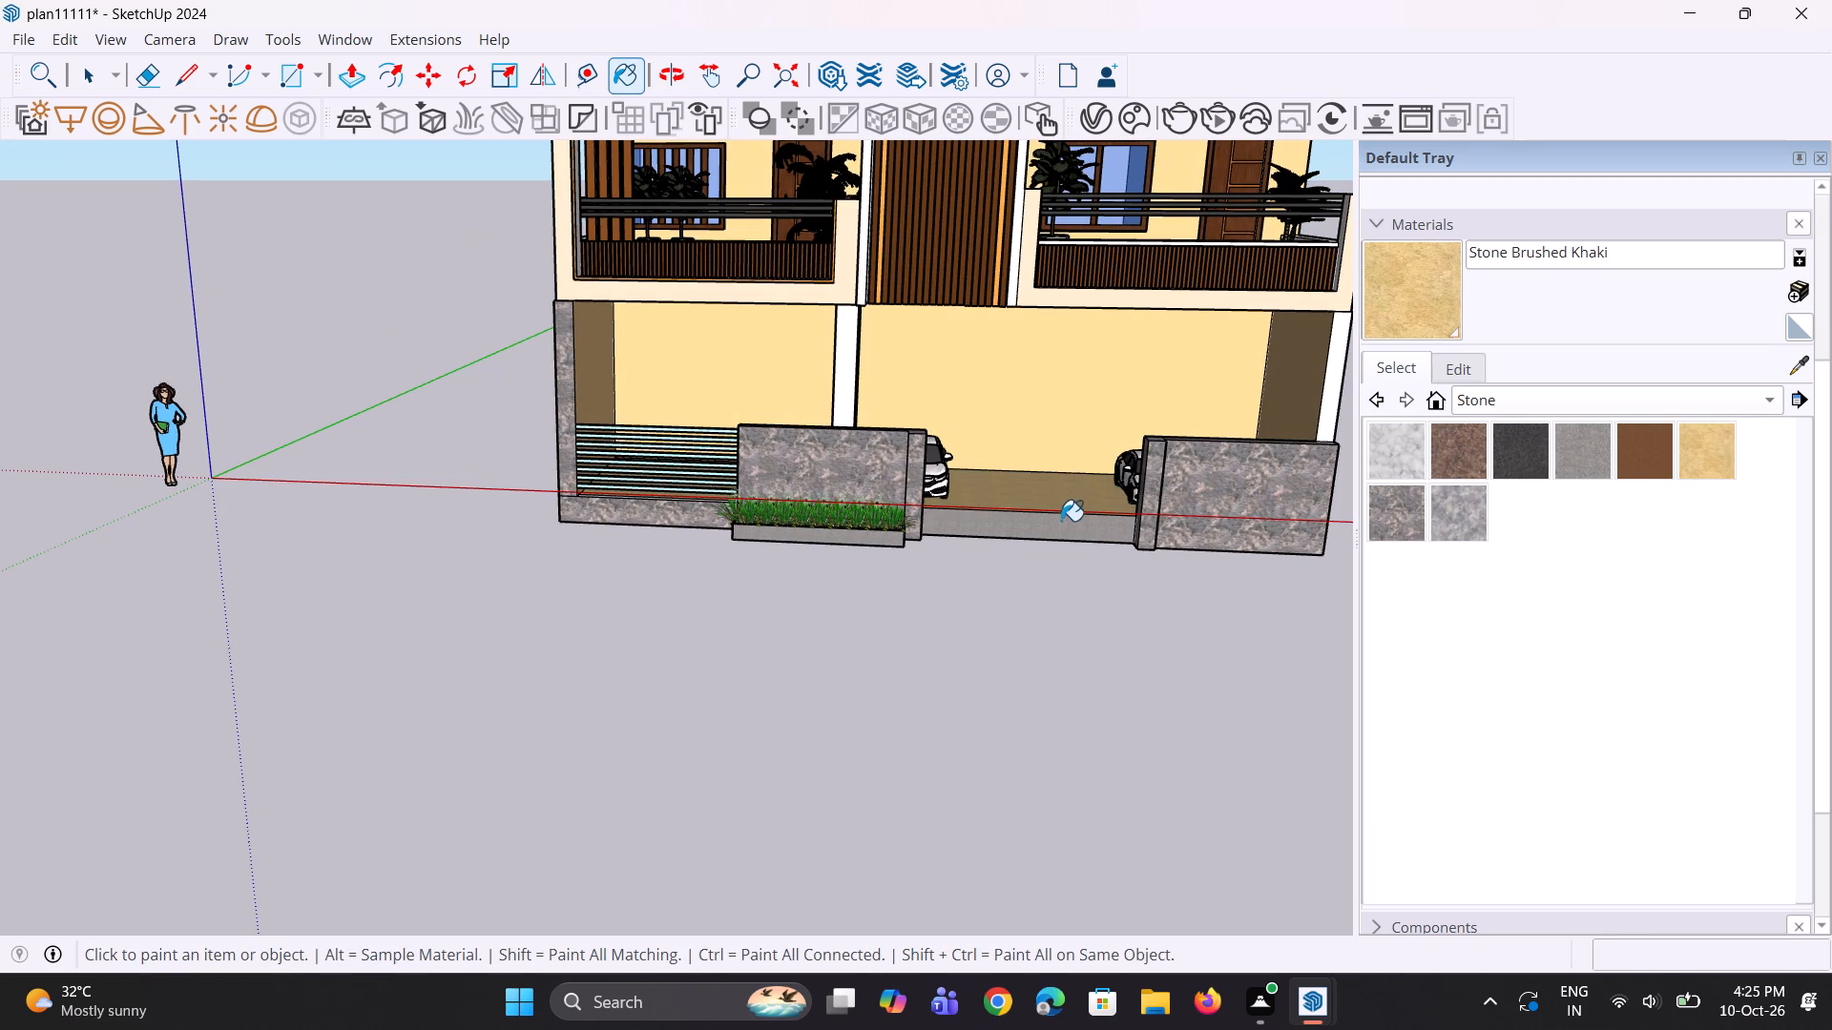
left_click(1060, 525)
Paint the front face and floor of the car entrance with Carrera Marble.
left_click(1472, 459)
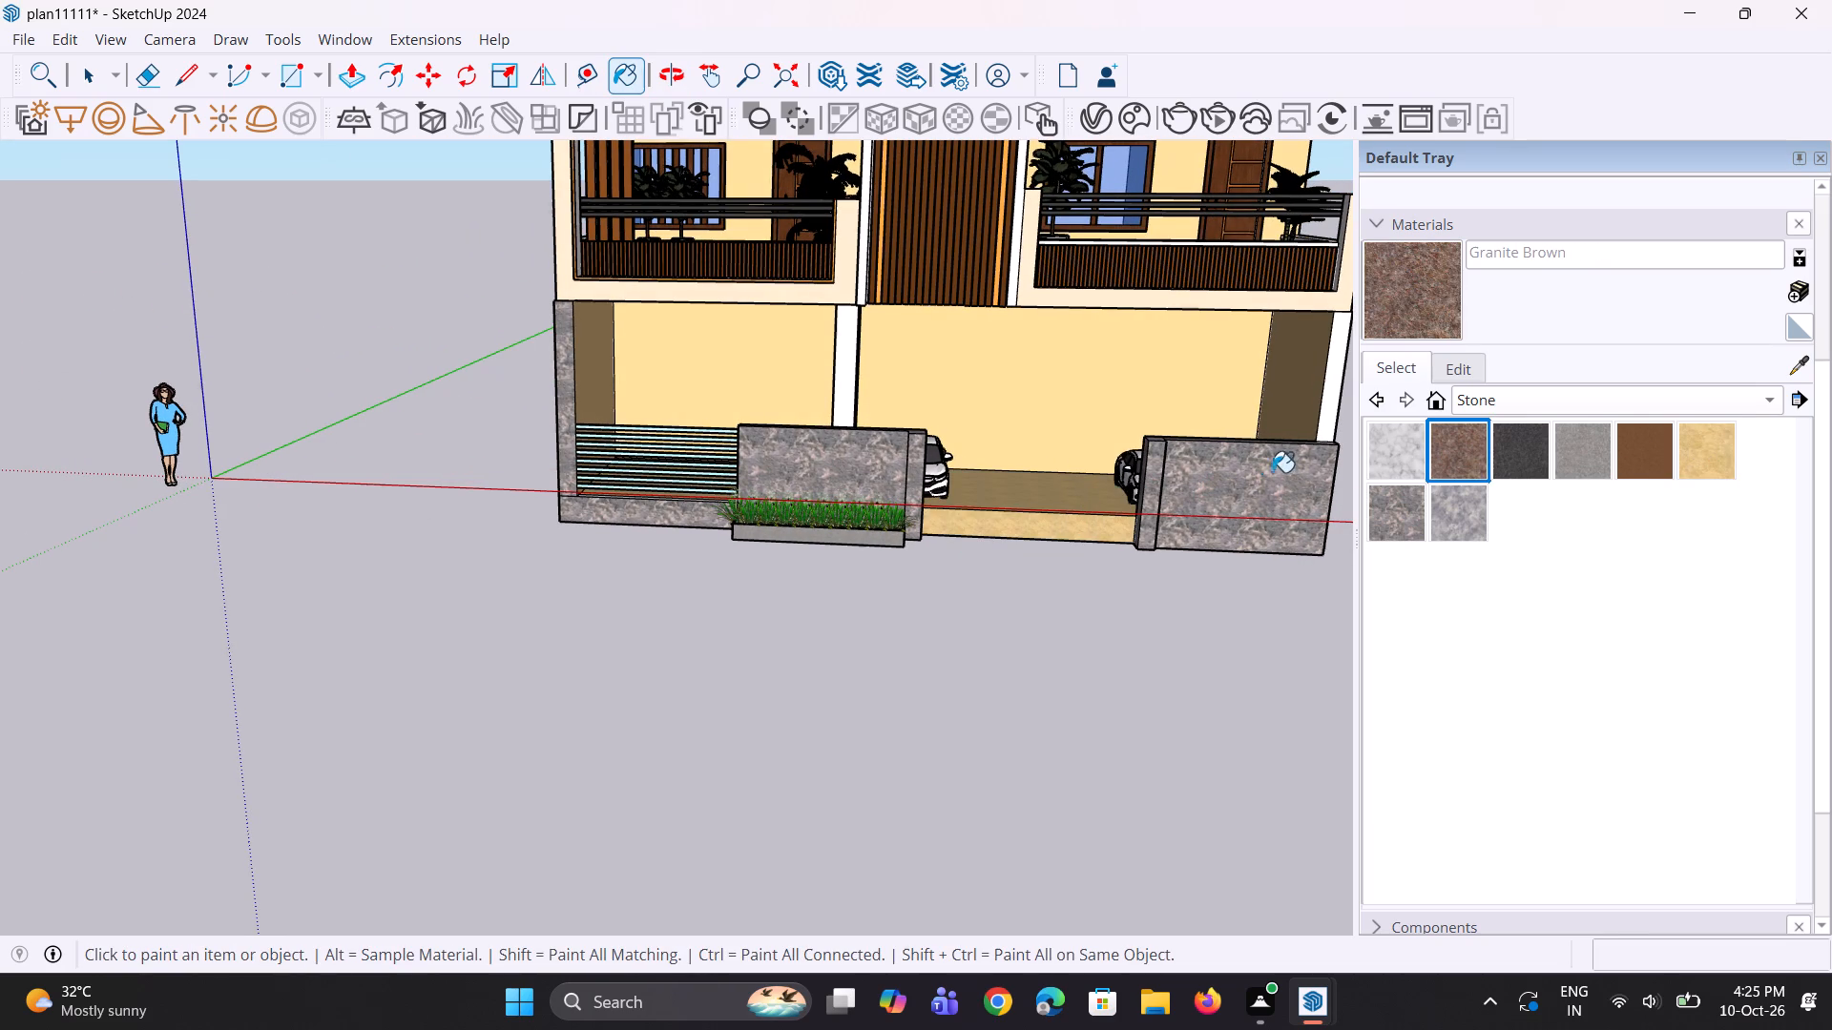
left_click(1402, 478)
left_click(1096, 522)
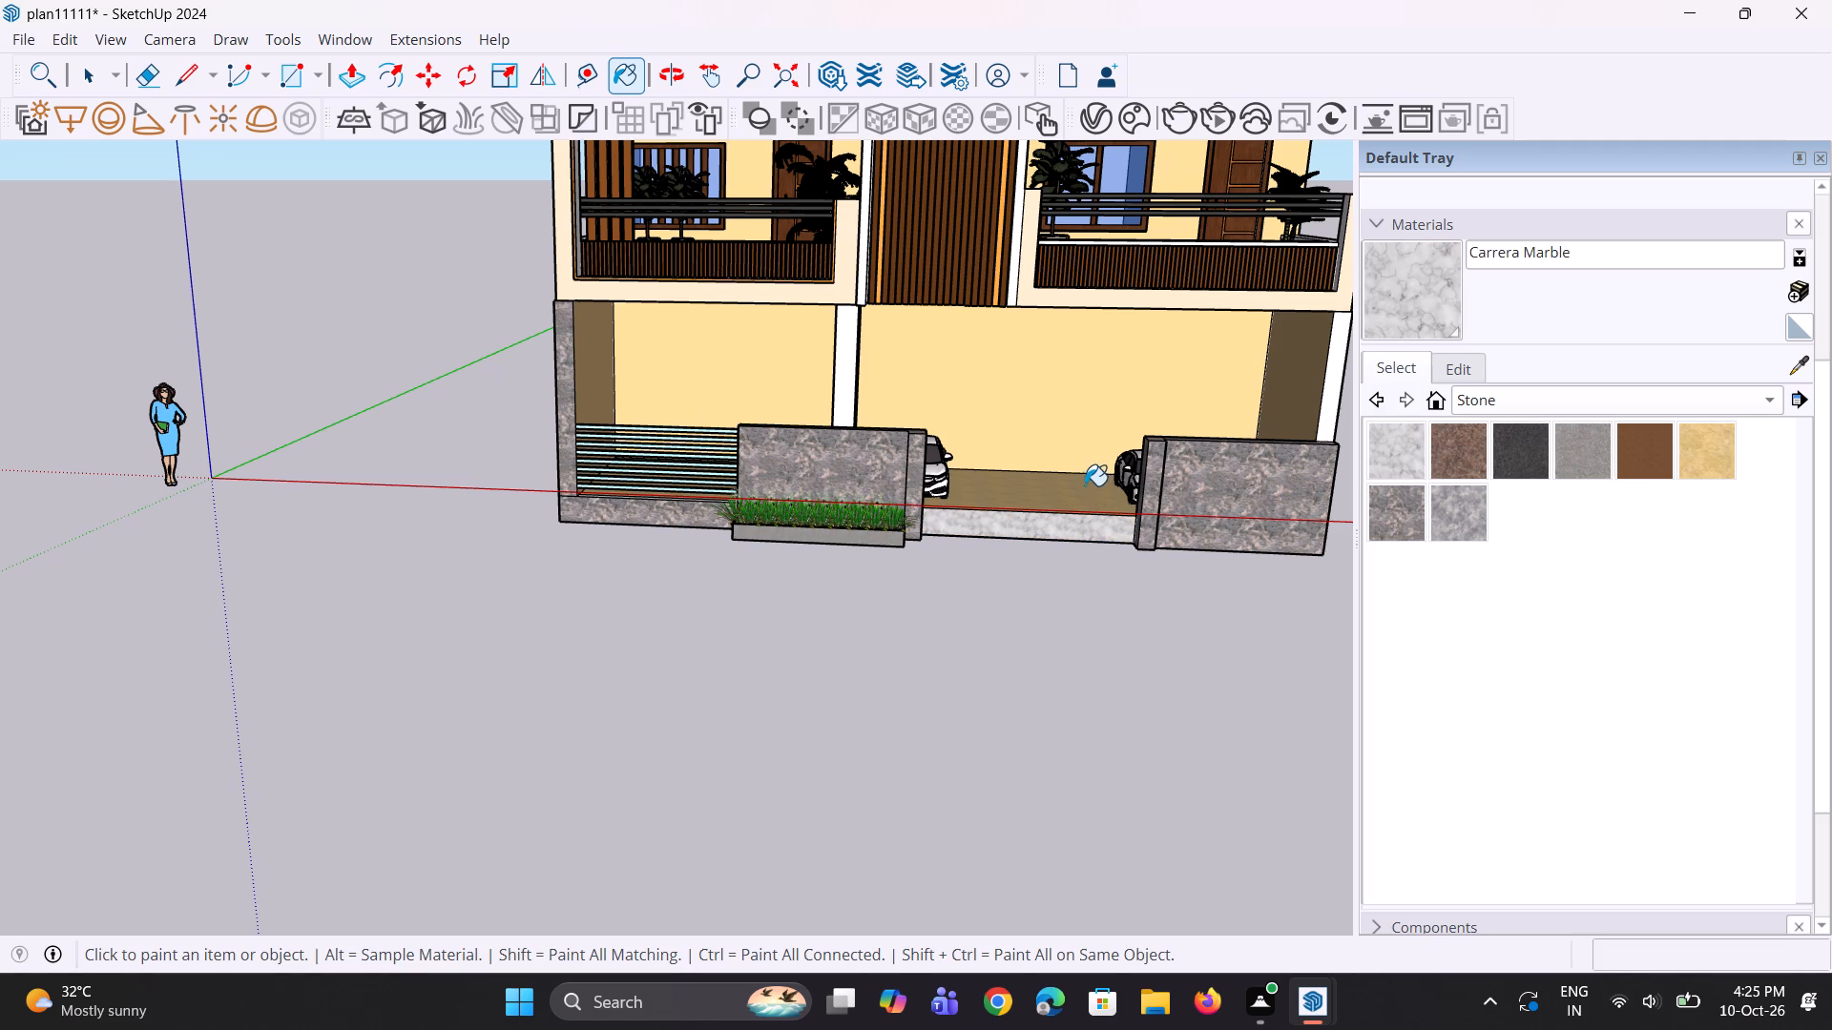
left_click(1079, 489)
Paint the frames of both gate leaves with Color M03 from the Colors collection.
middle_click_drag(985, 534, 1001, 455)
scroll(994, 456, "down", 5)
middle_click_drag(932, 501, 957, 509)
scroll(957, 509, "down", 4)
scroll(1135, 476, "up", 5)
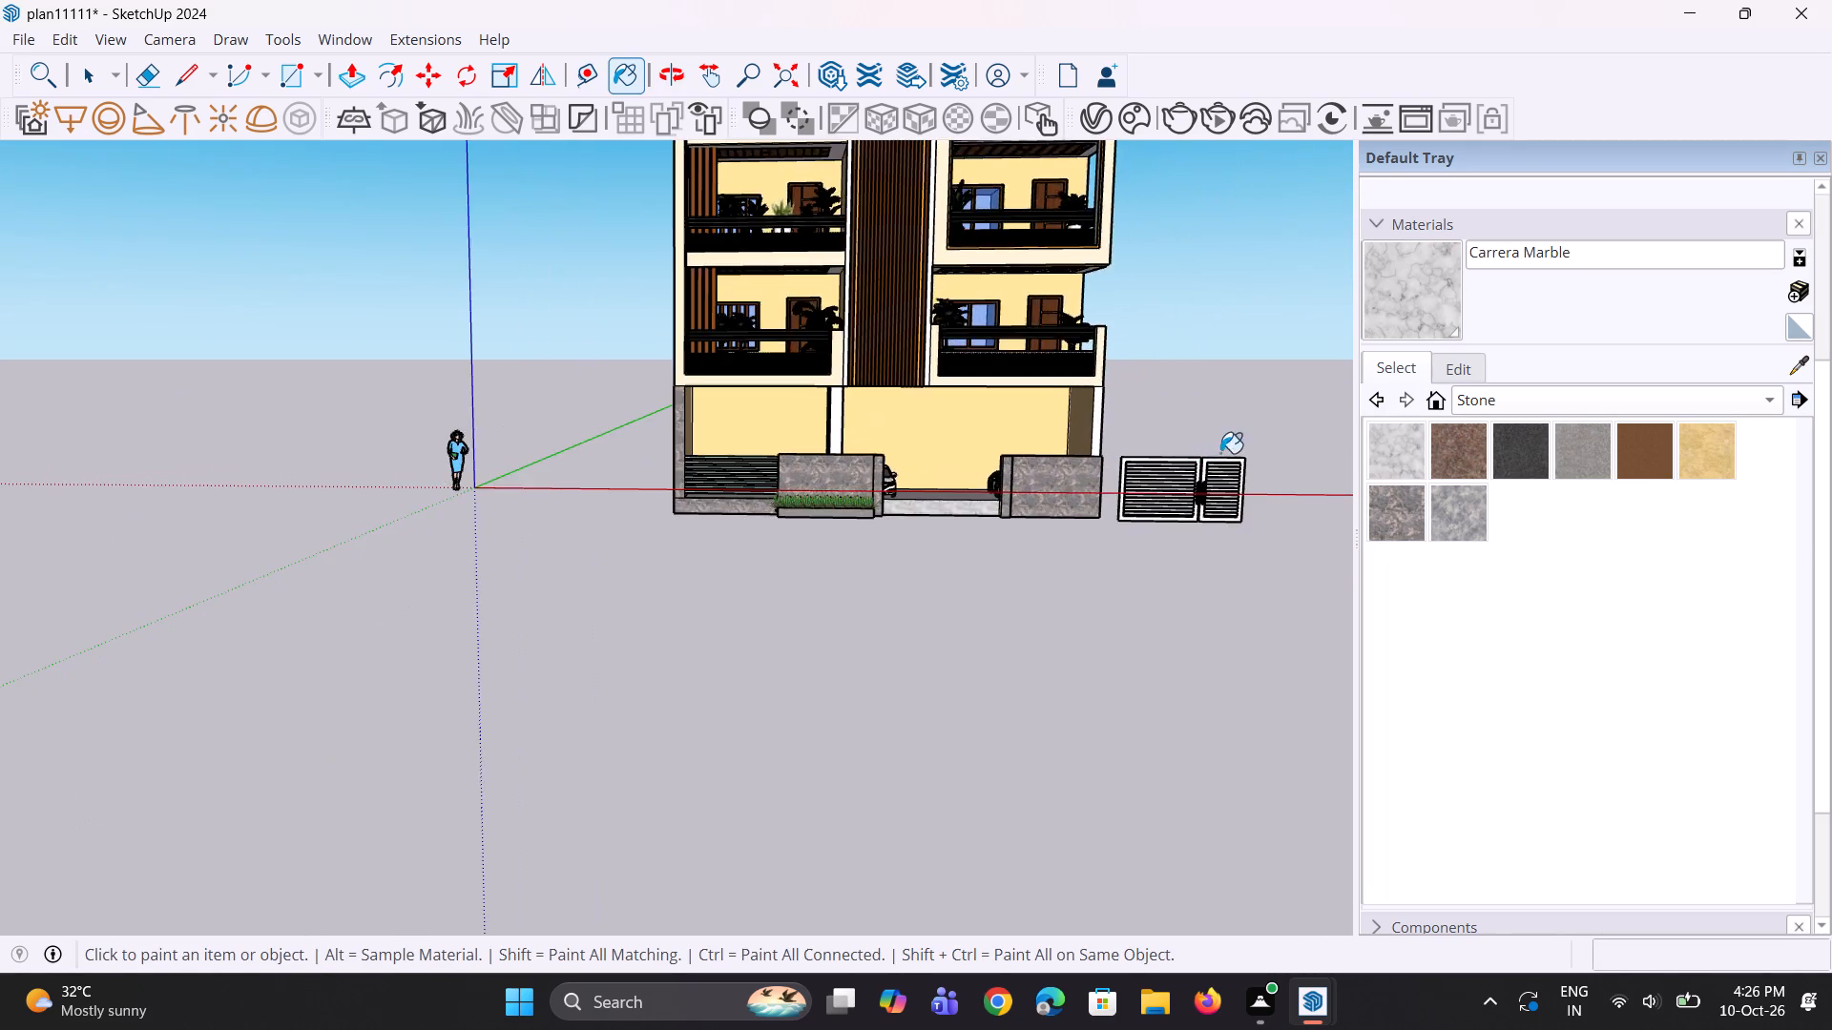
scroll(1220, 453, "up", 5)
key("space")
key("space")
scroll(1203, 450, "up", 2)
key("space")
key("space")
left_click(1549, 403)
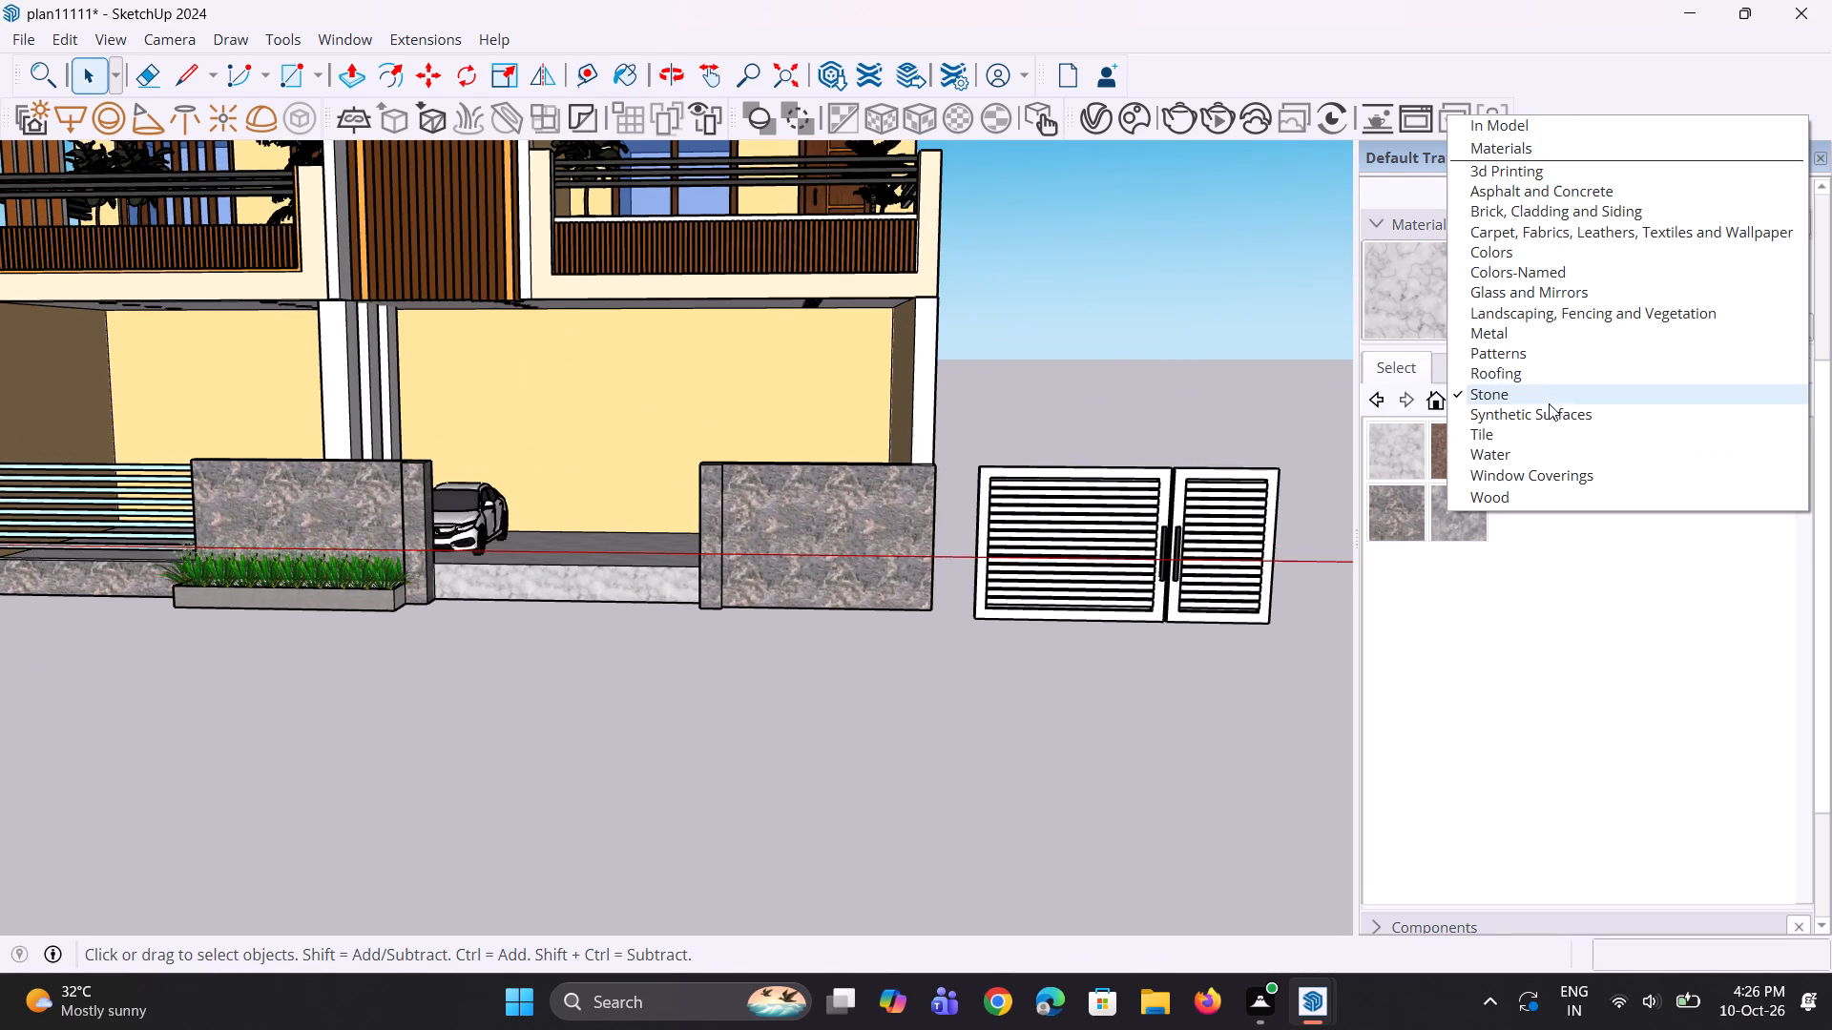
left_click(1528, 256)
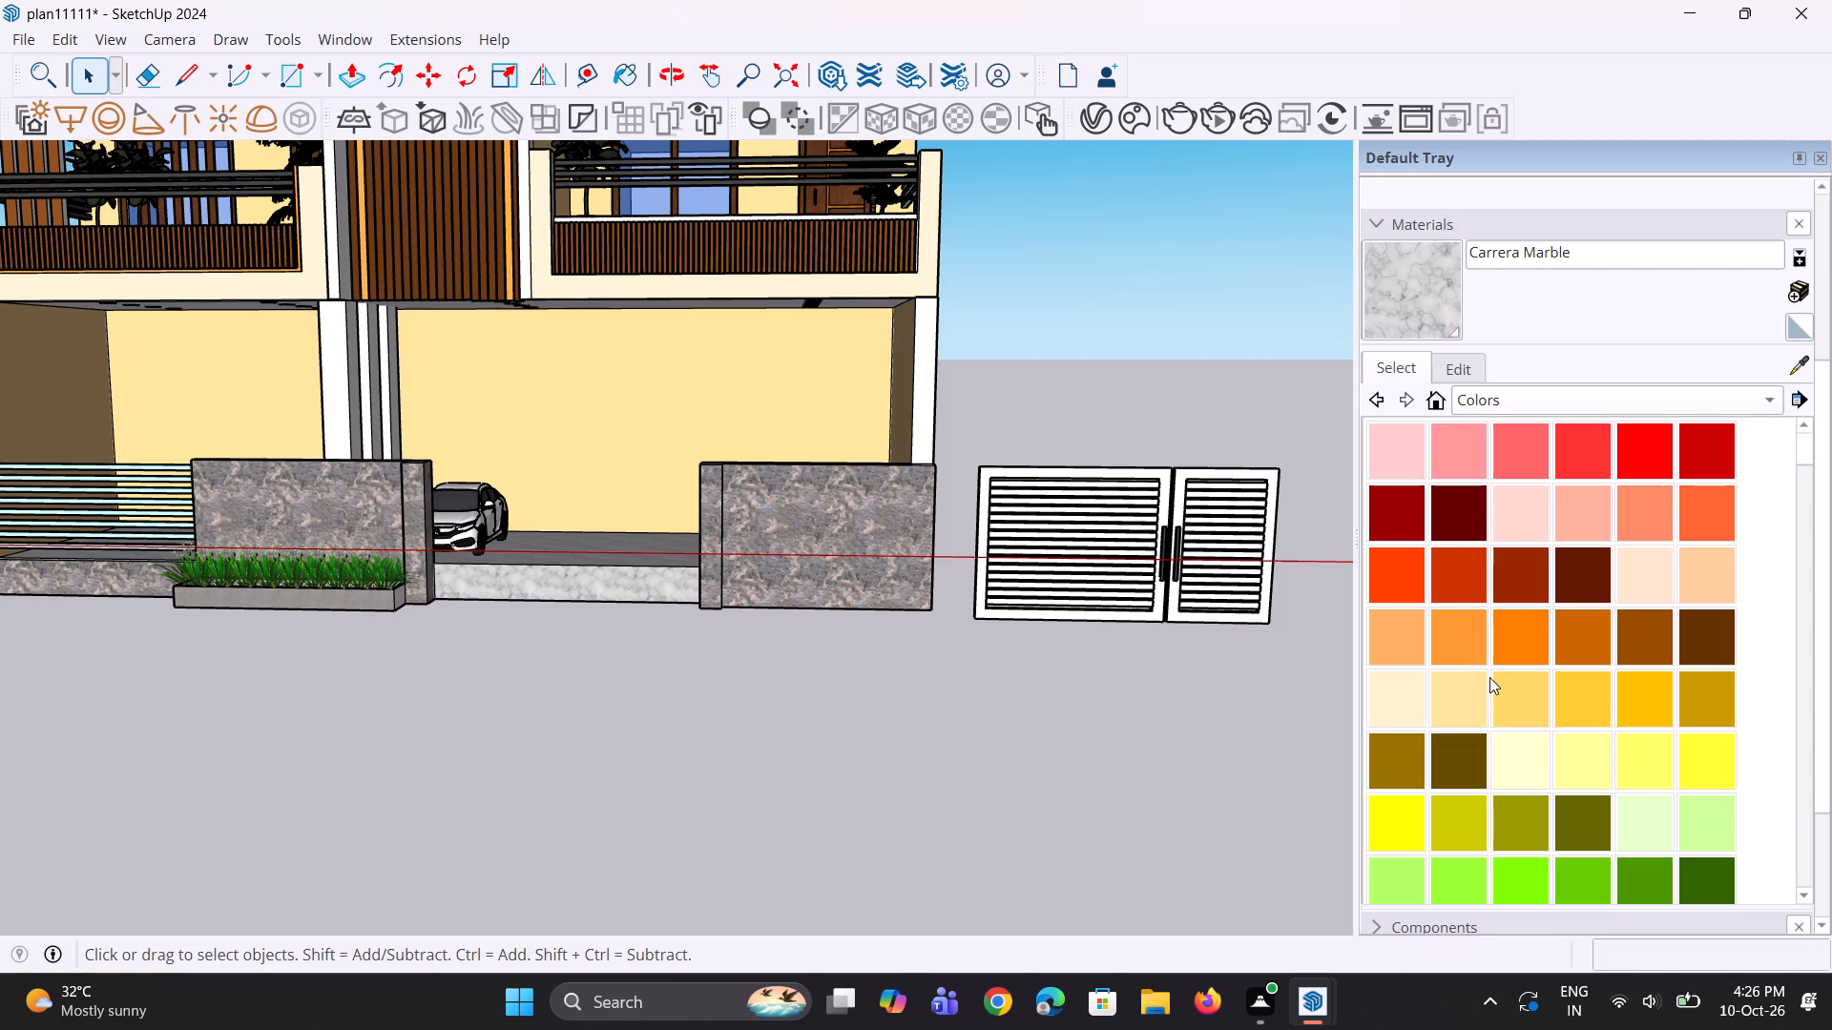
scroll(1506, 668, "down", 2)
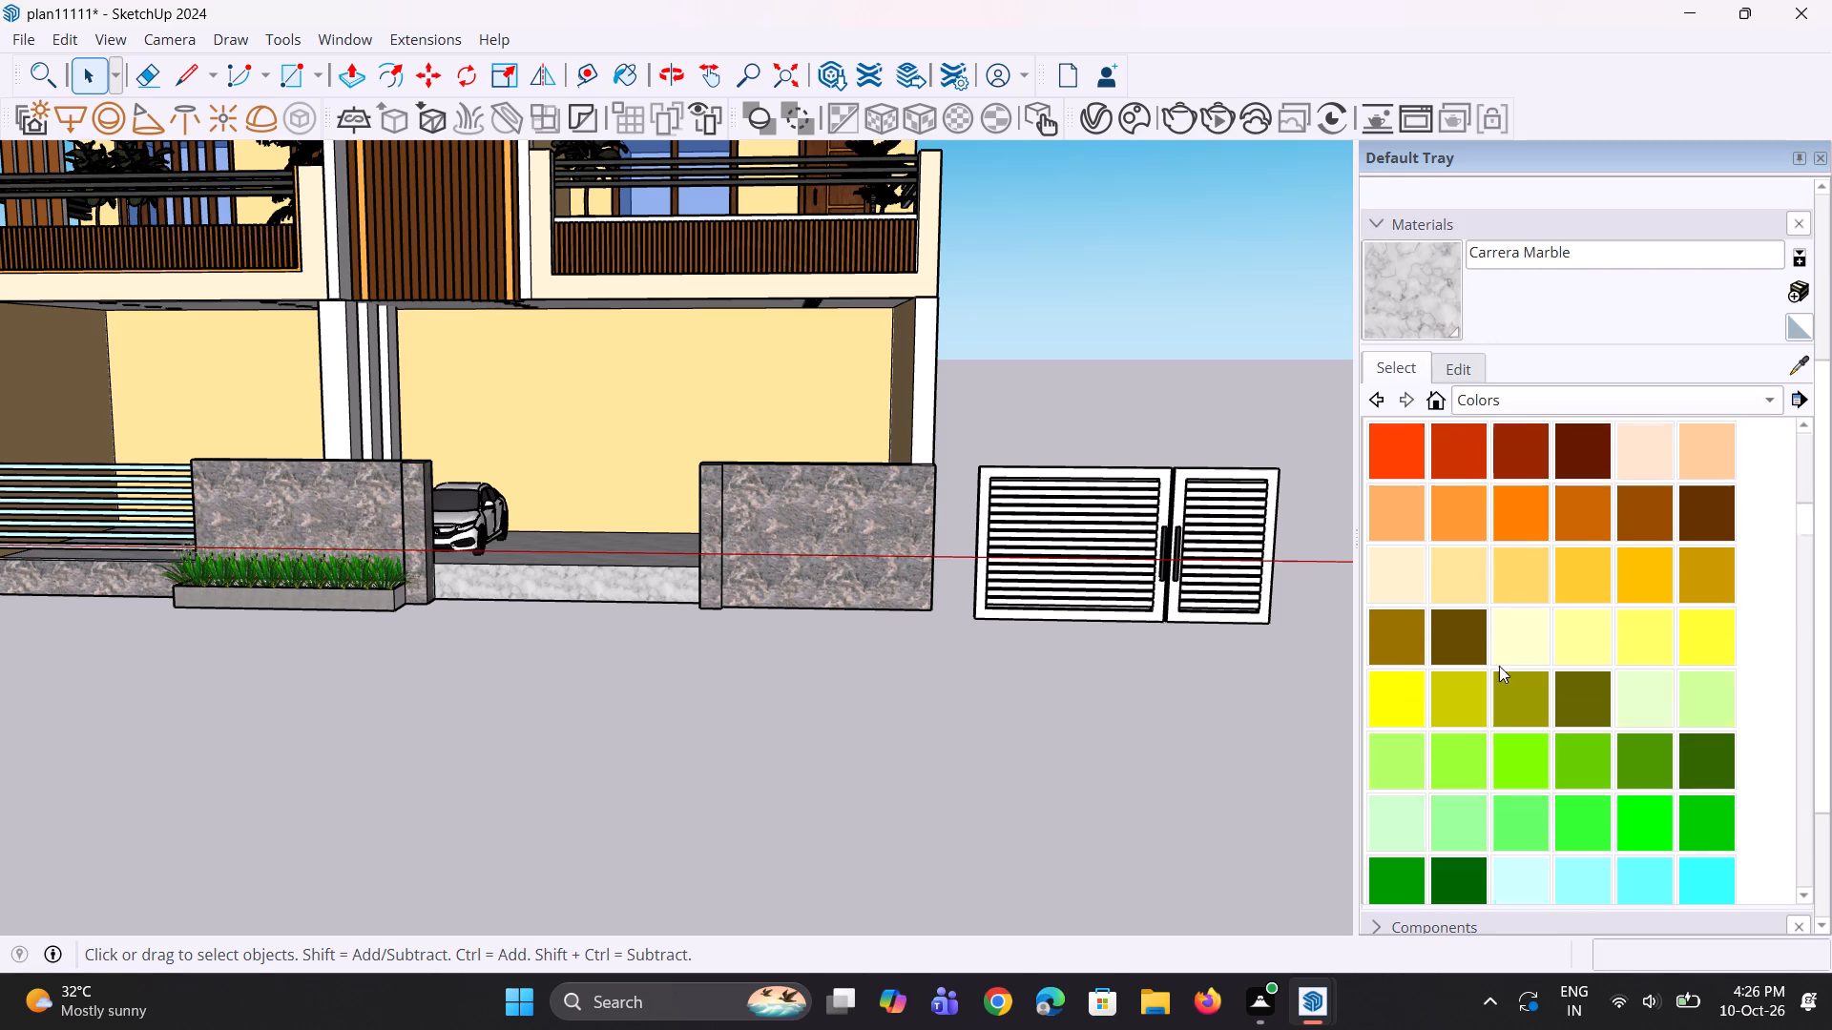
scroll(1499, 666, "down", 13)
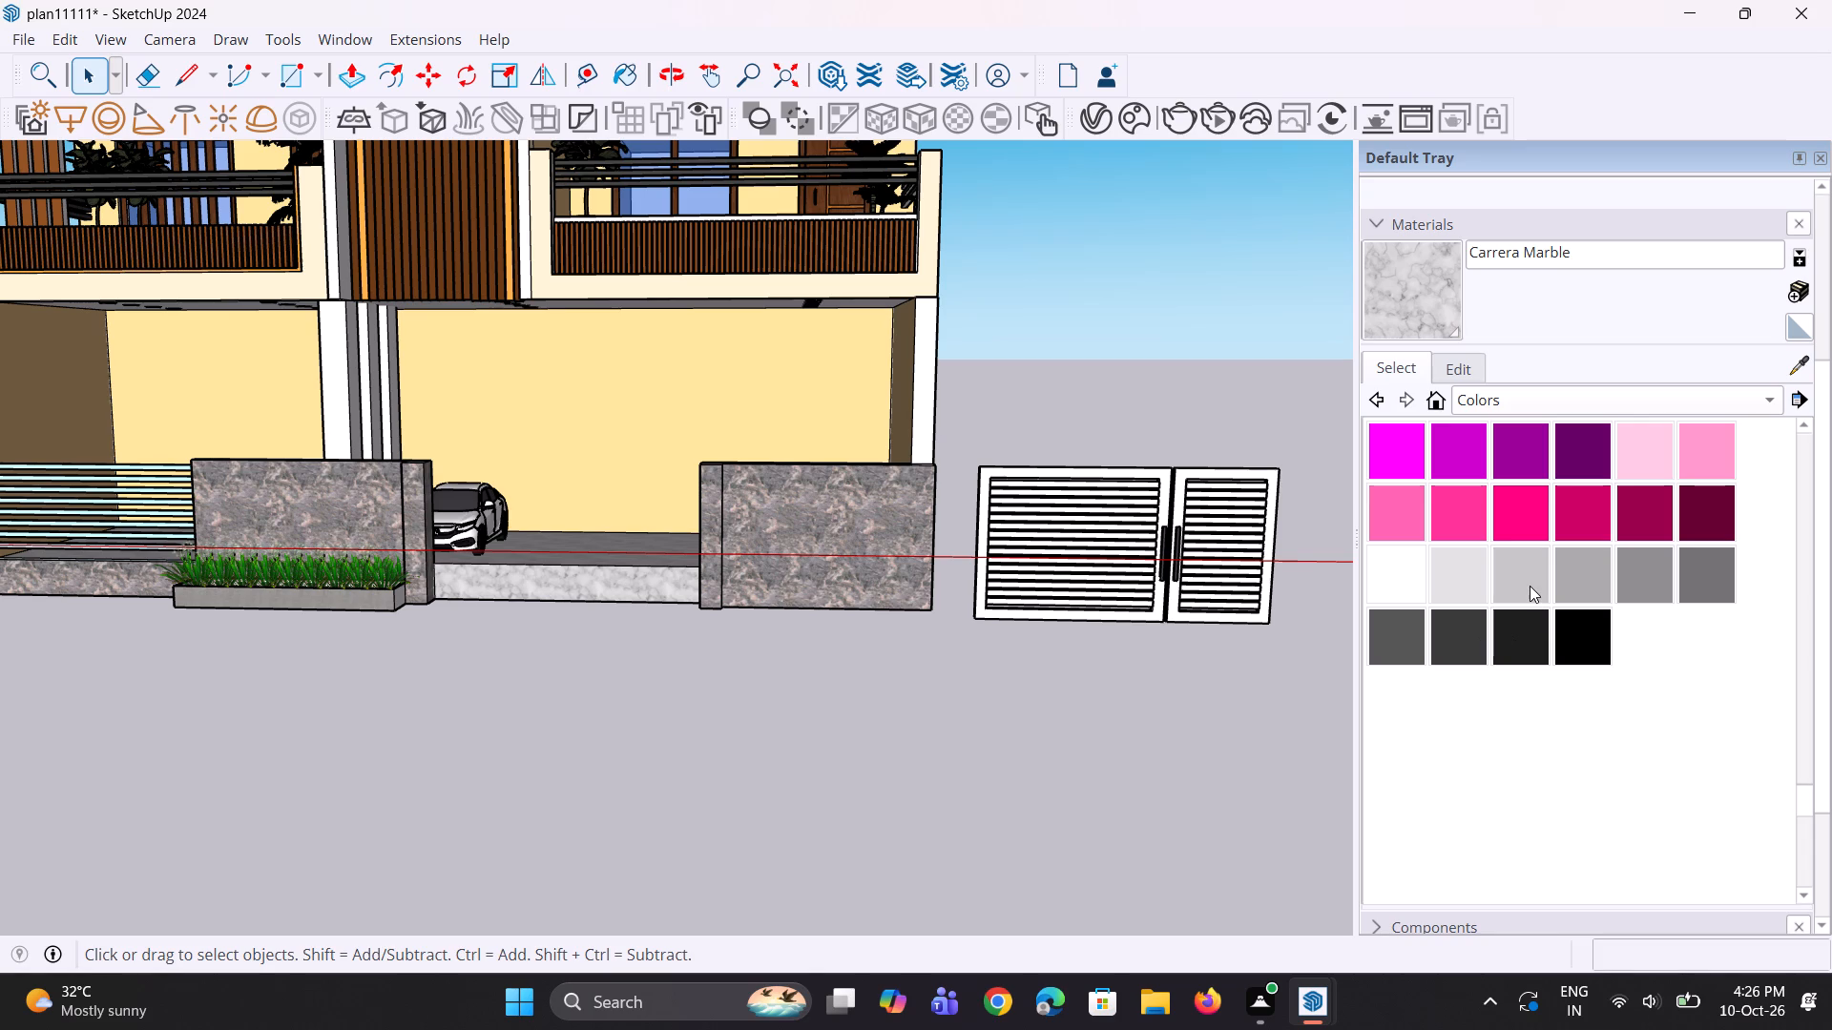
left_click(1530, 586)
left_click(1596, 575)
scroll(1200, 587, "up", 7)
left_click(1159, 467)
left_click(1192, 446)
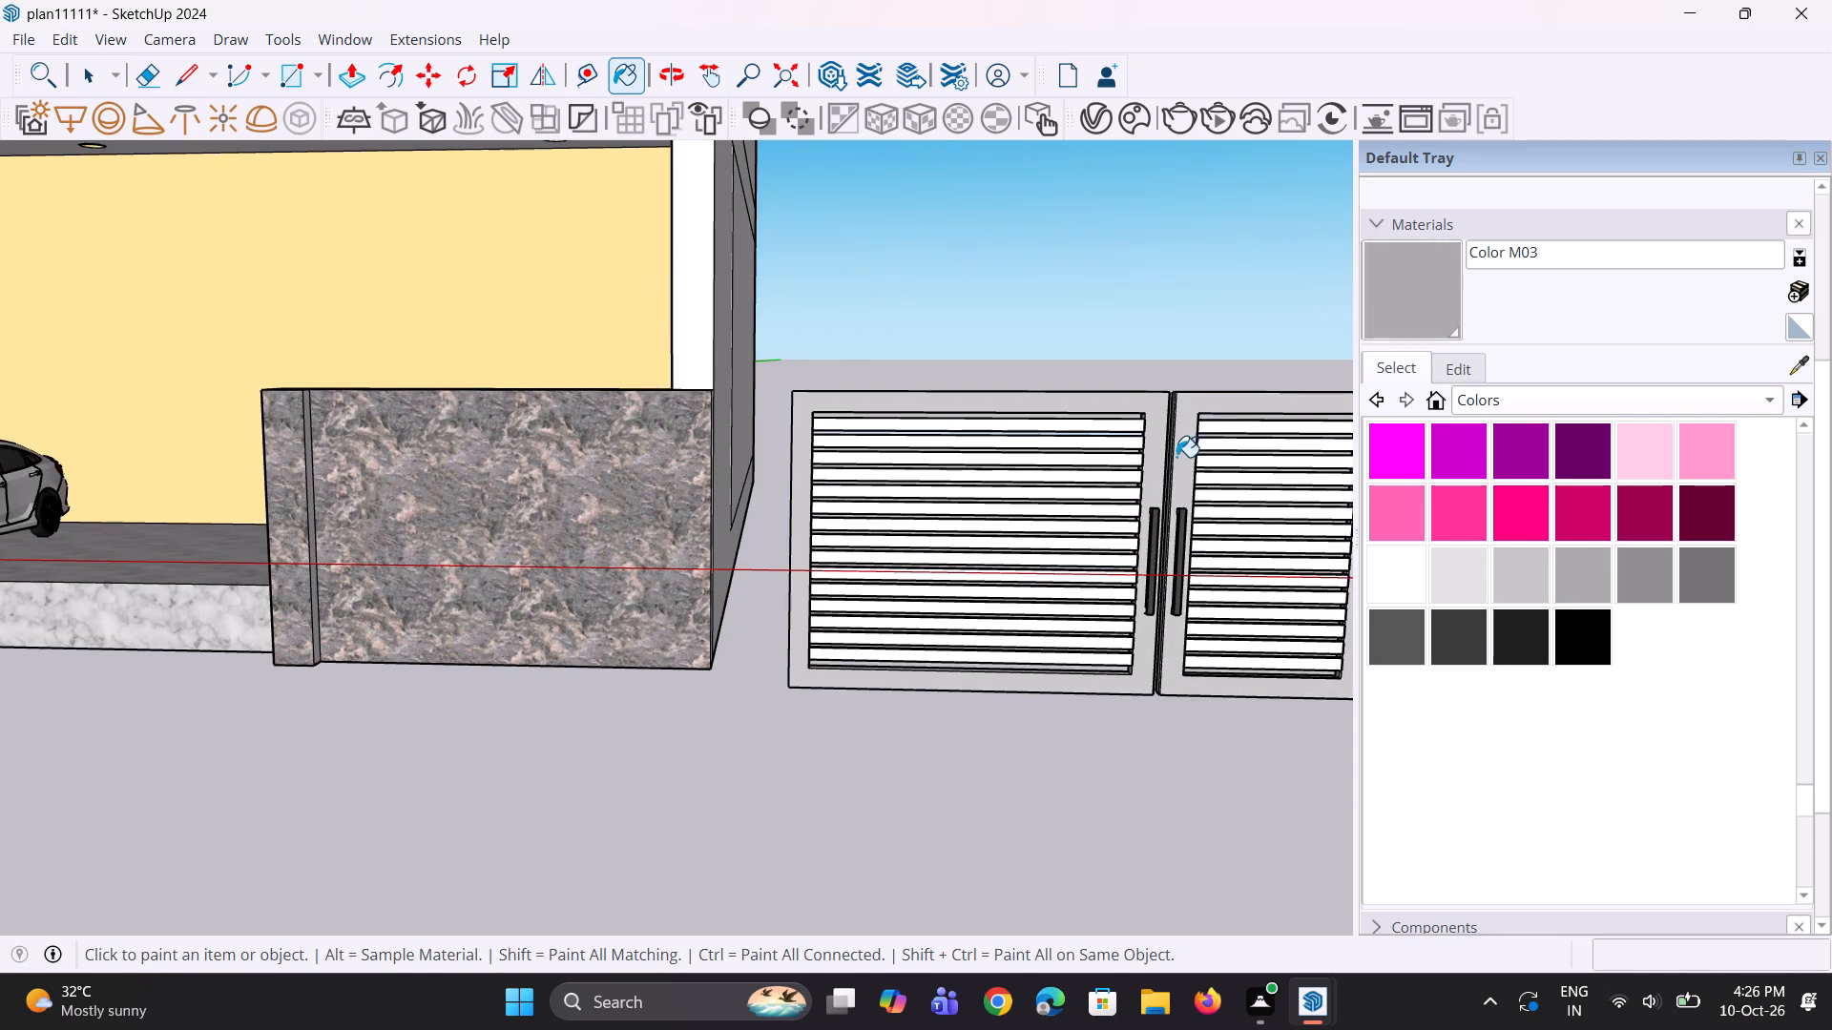
Paint the front faces of the upper nine slats of the wide gate leaf with dark grey Color M07.
scroll(1176, 457, "up", 3)
key("space")
left_click(1449, 633)
scroll(1126, 562, "up", 2)
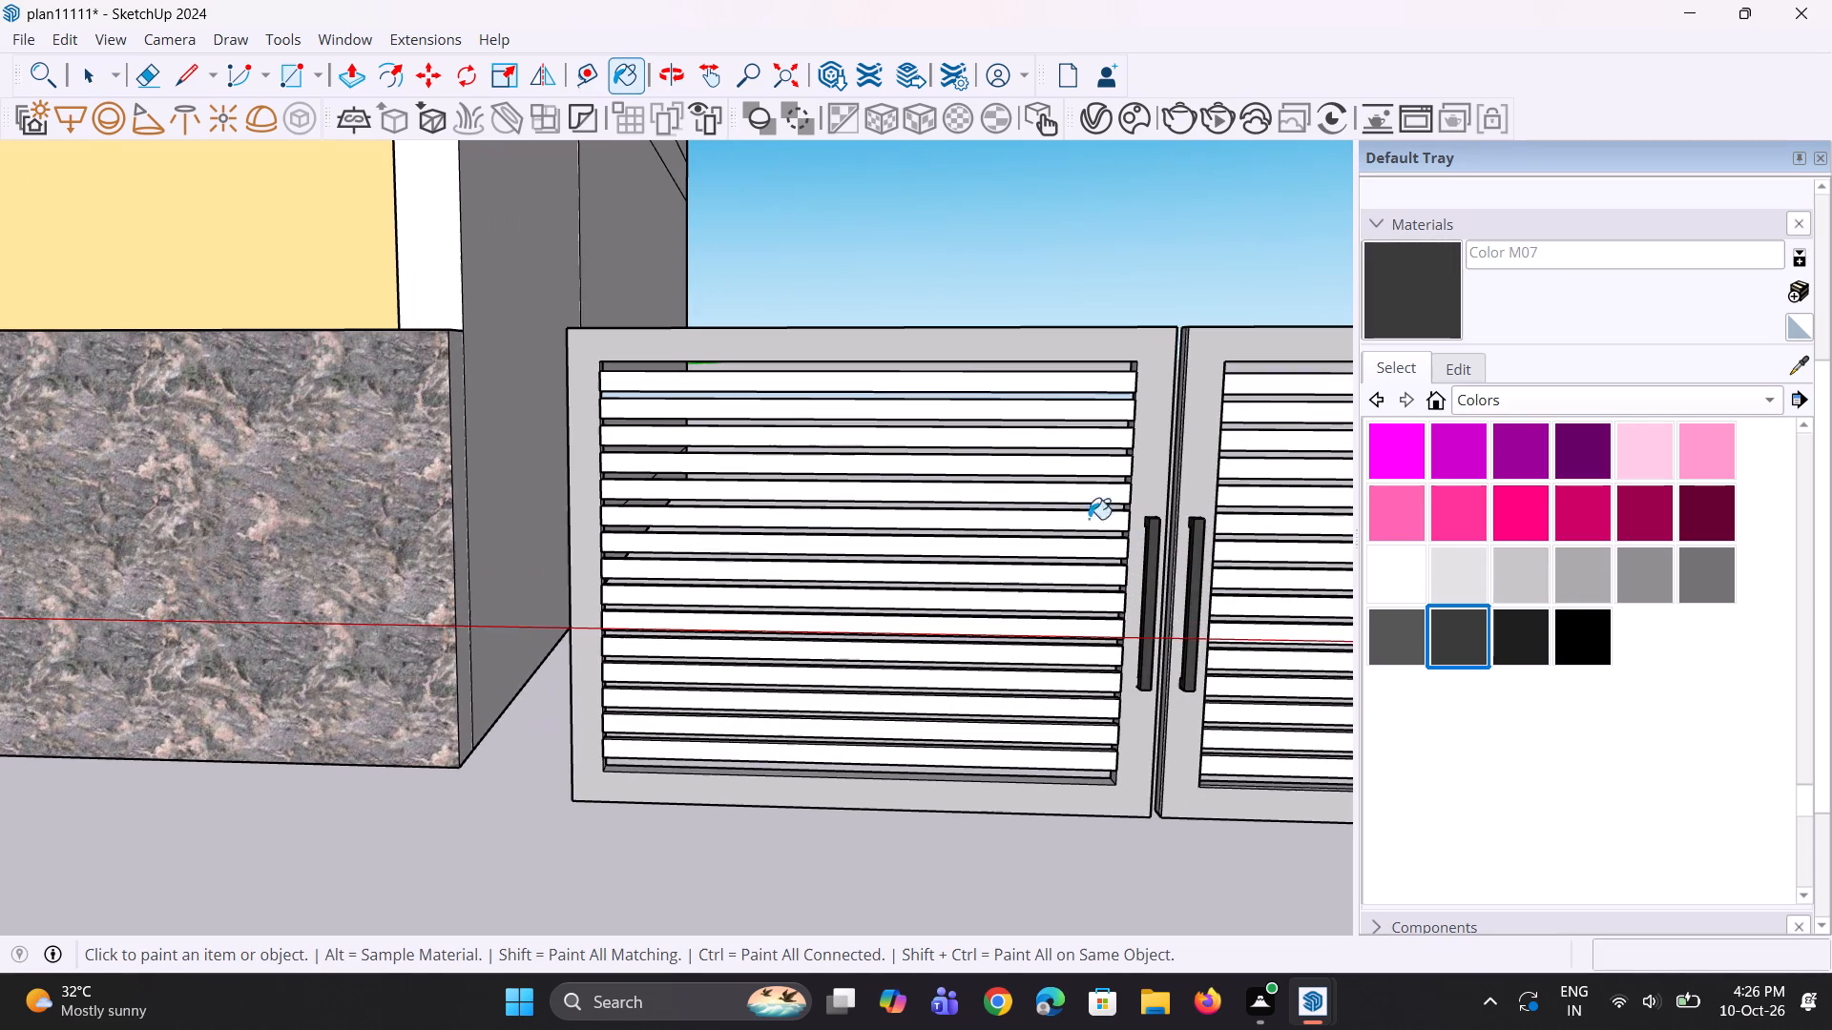
left_click(1114, 383)
left_click(1109, 407)
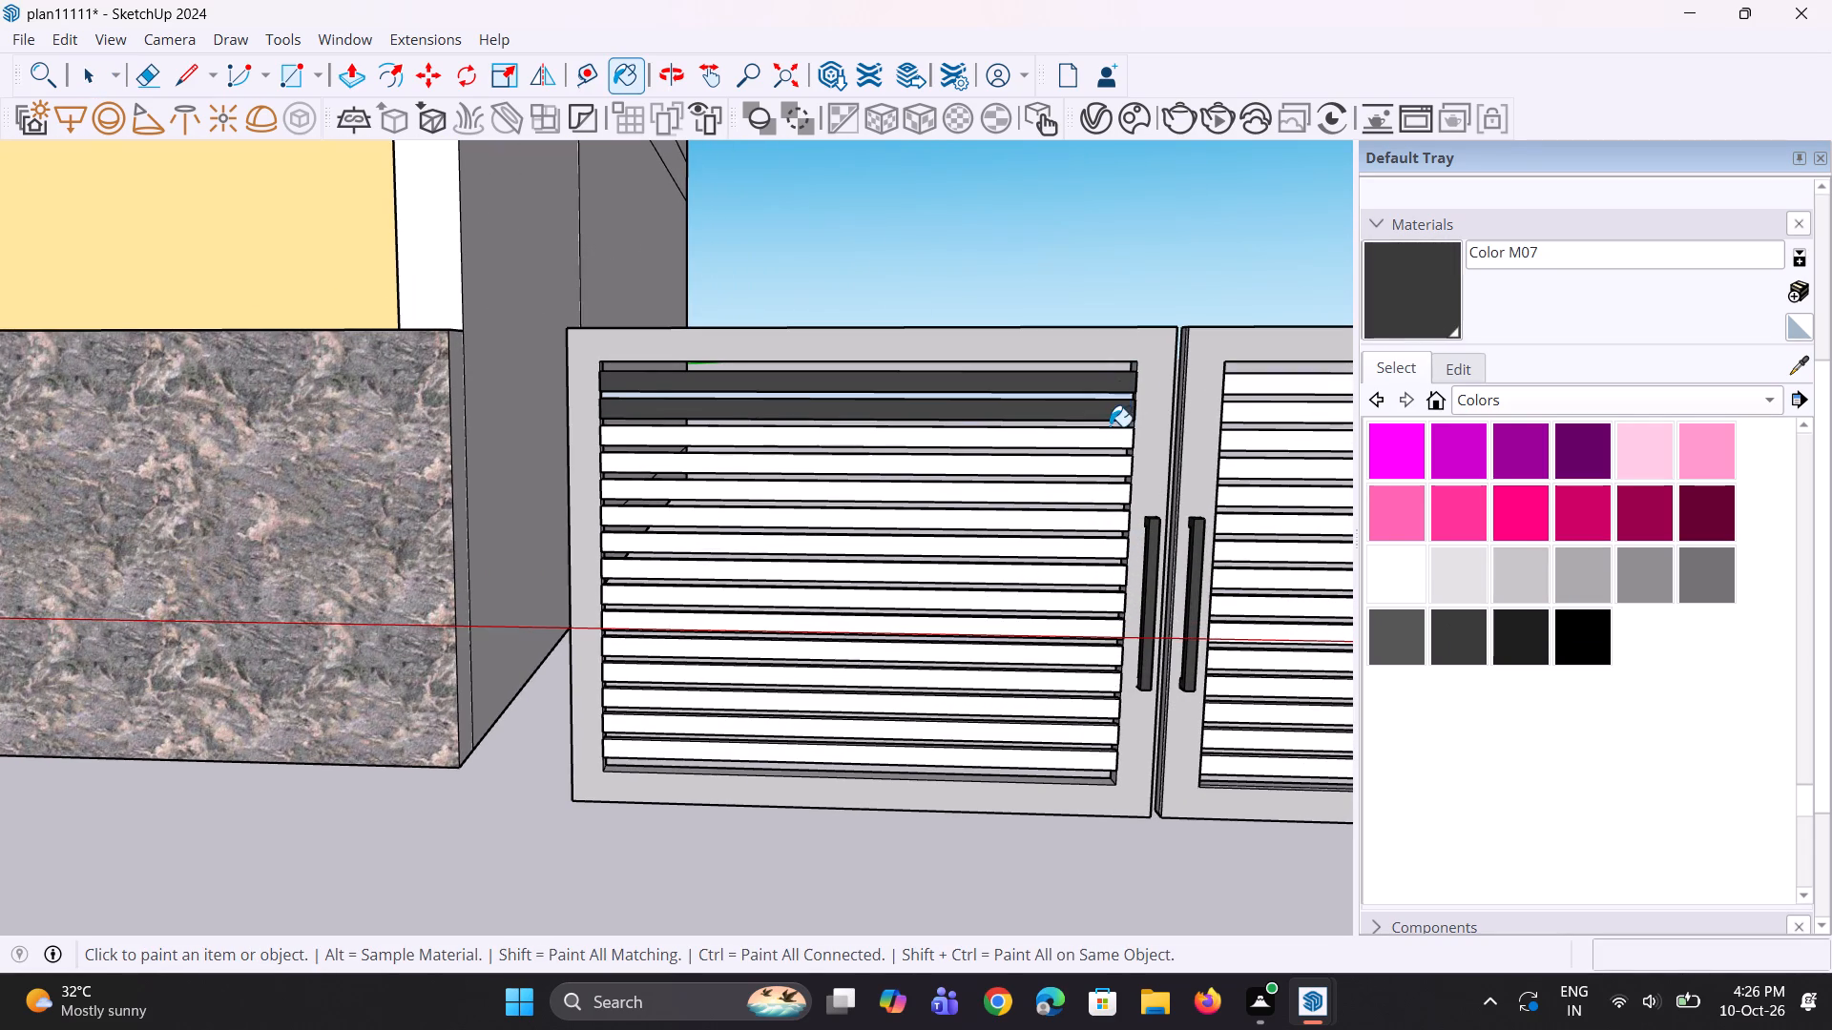
left_click(1110, 426)
left_click_drag(1105, 452, 1105, 463)
left_click(1105, 475)
left_click_drag(1105, 478, 1100, 494)
left_click(1093, 505)
left_click_drag(1093, 507, 1088, 525)
left_click(1079, 541)
left_click_drag(1079, 548, 1079, 568)
left_click(1069, 593)
Paint the front faces of the lower six slats of the wide gate leaf with Color M07.
left_click_drag(1071, 617, 1078, 652)
left_click(1075, 663)
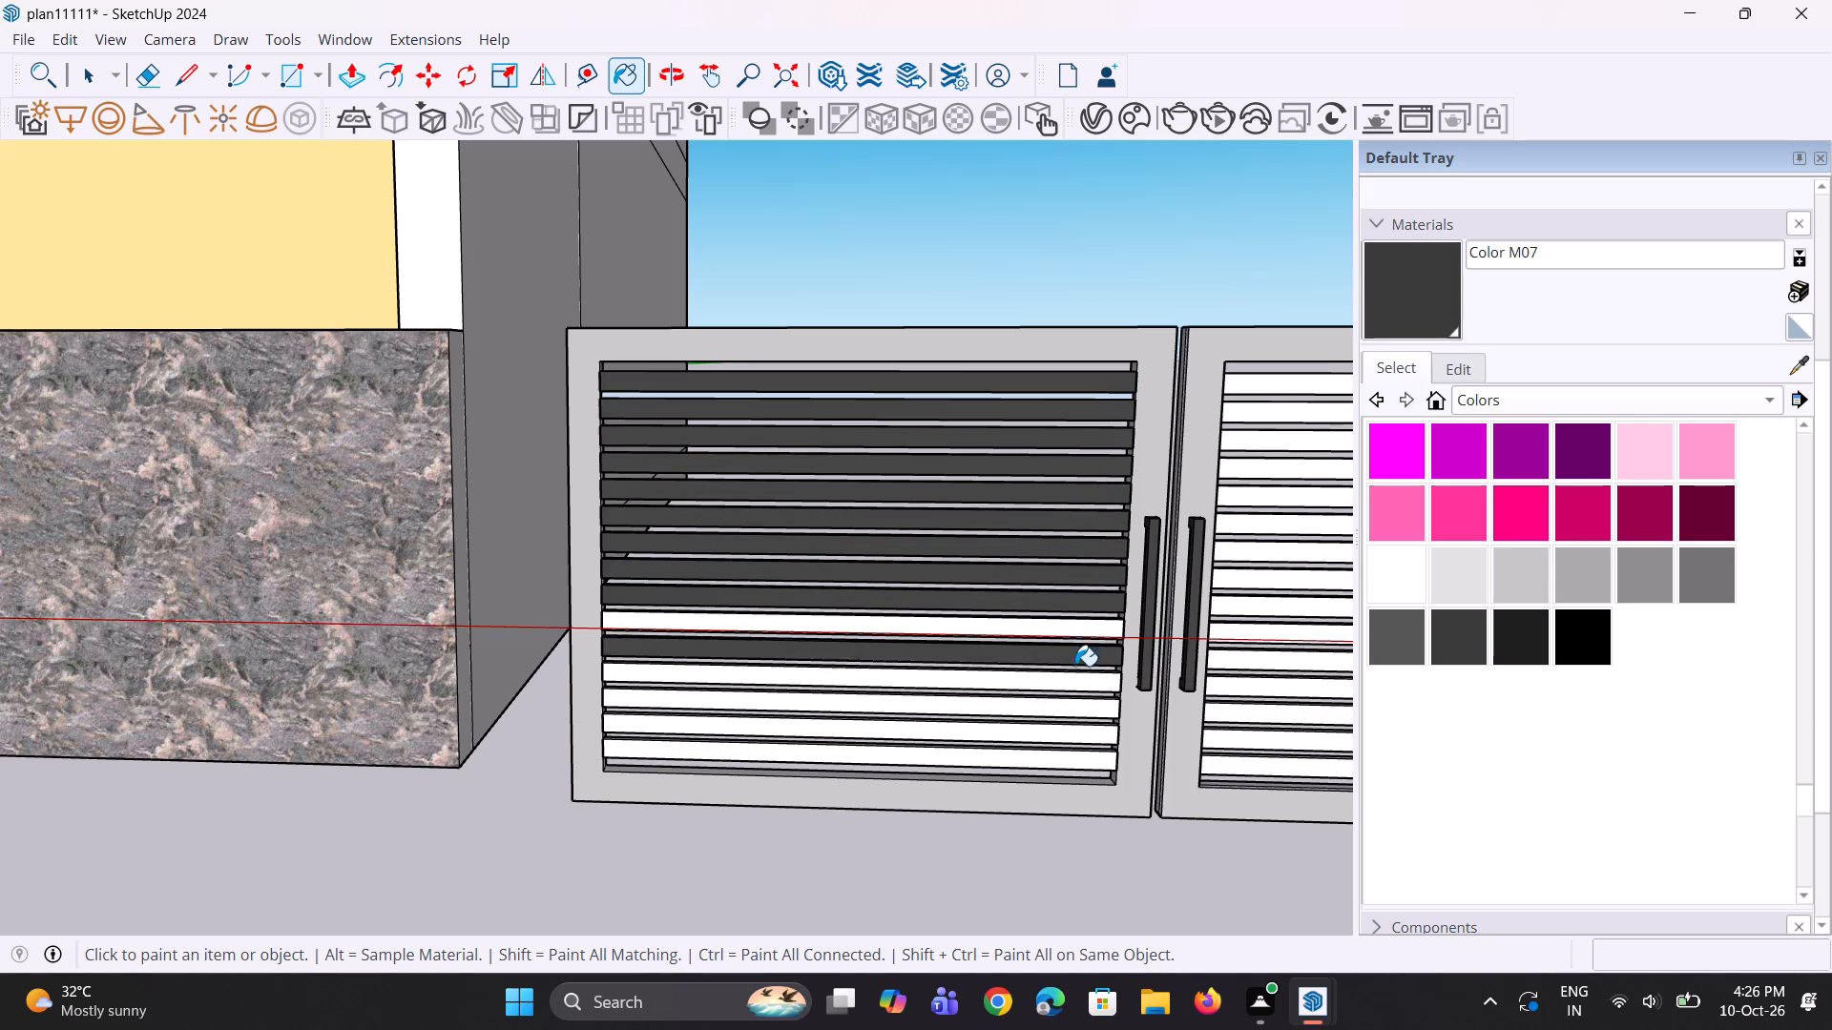
left_click_drag(1075, 674, 1088, 726)
left_click(1085, 746)
left_click_drag(1083, 753, 1077, 782)
left_click_drag(1072, 784, 1075, 774)
key("ctrl+z")
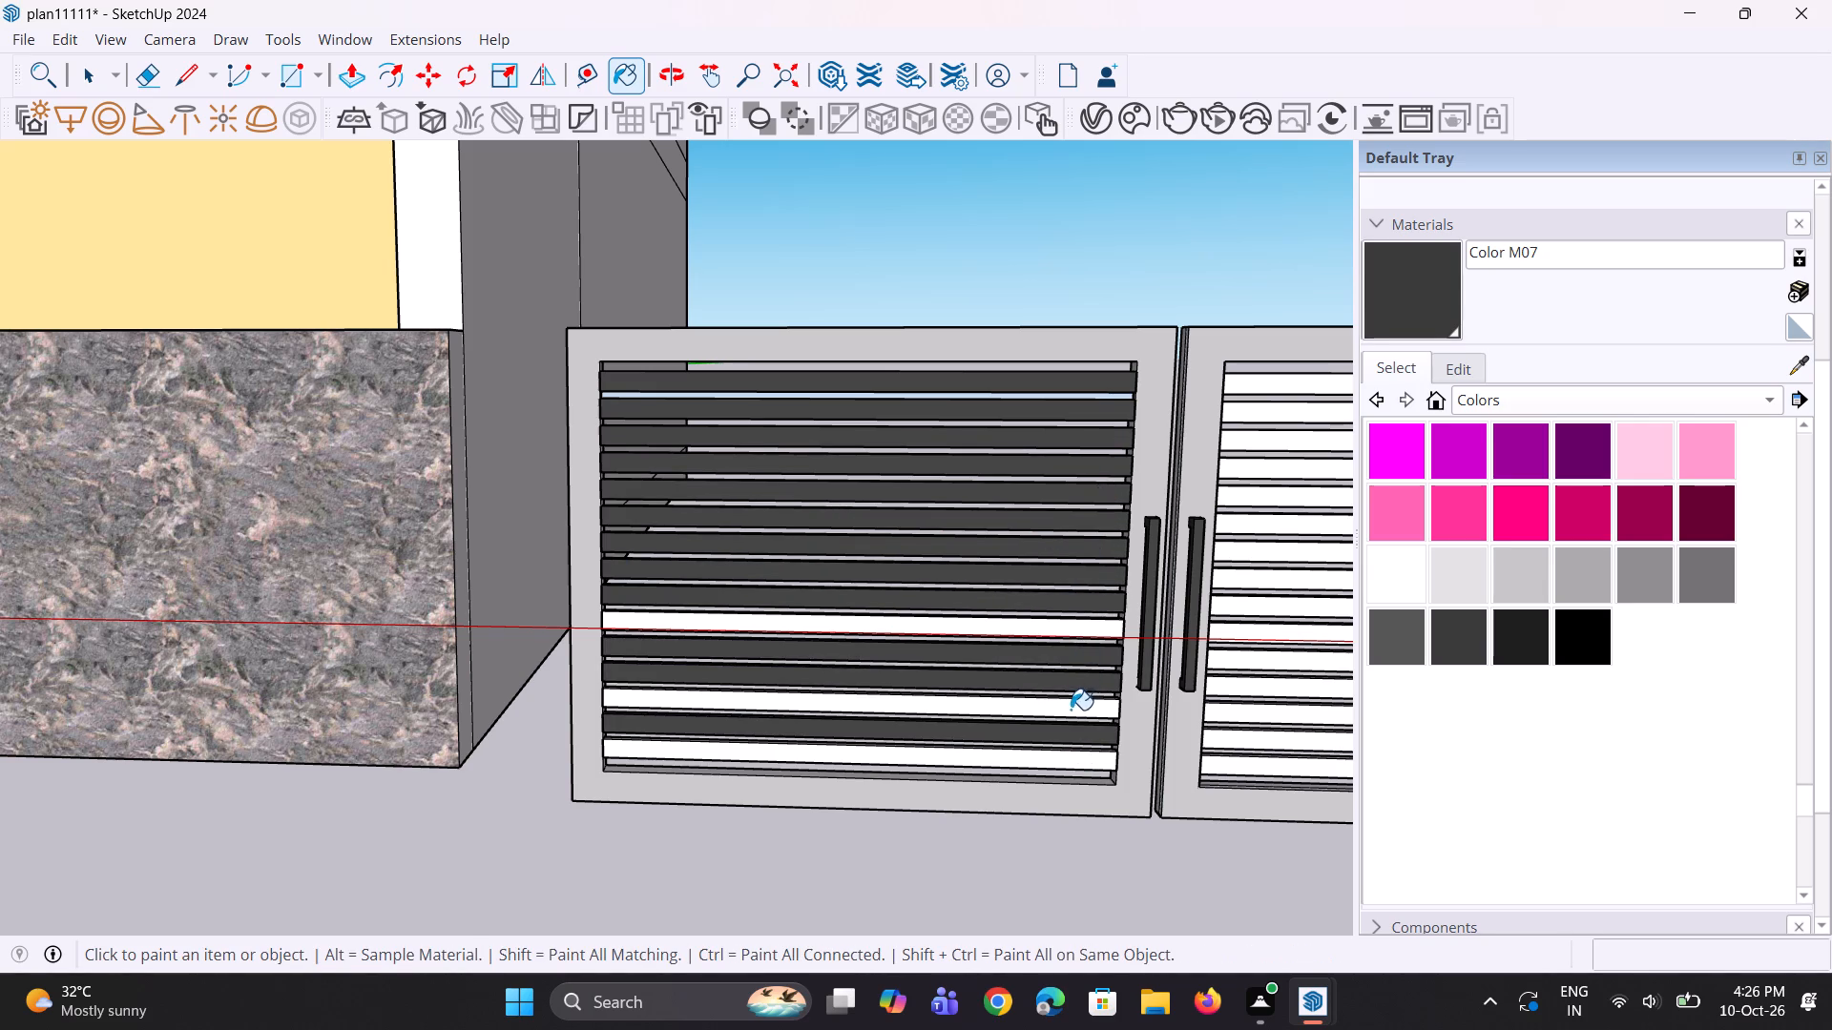
left_click(1059, 760)
left_click(1091, 629)
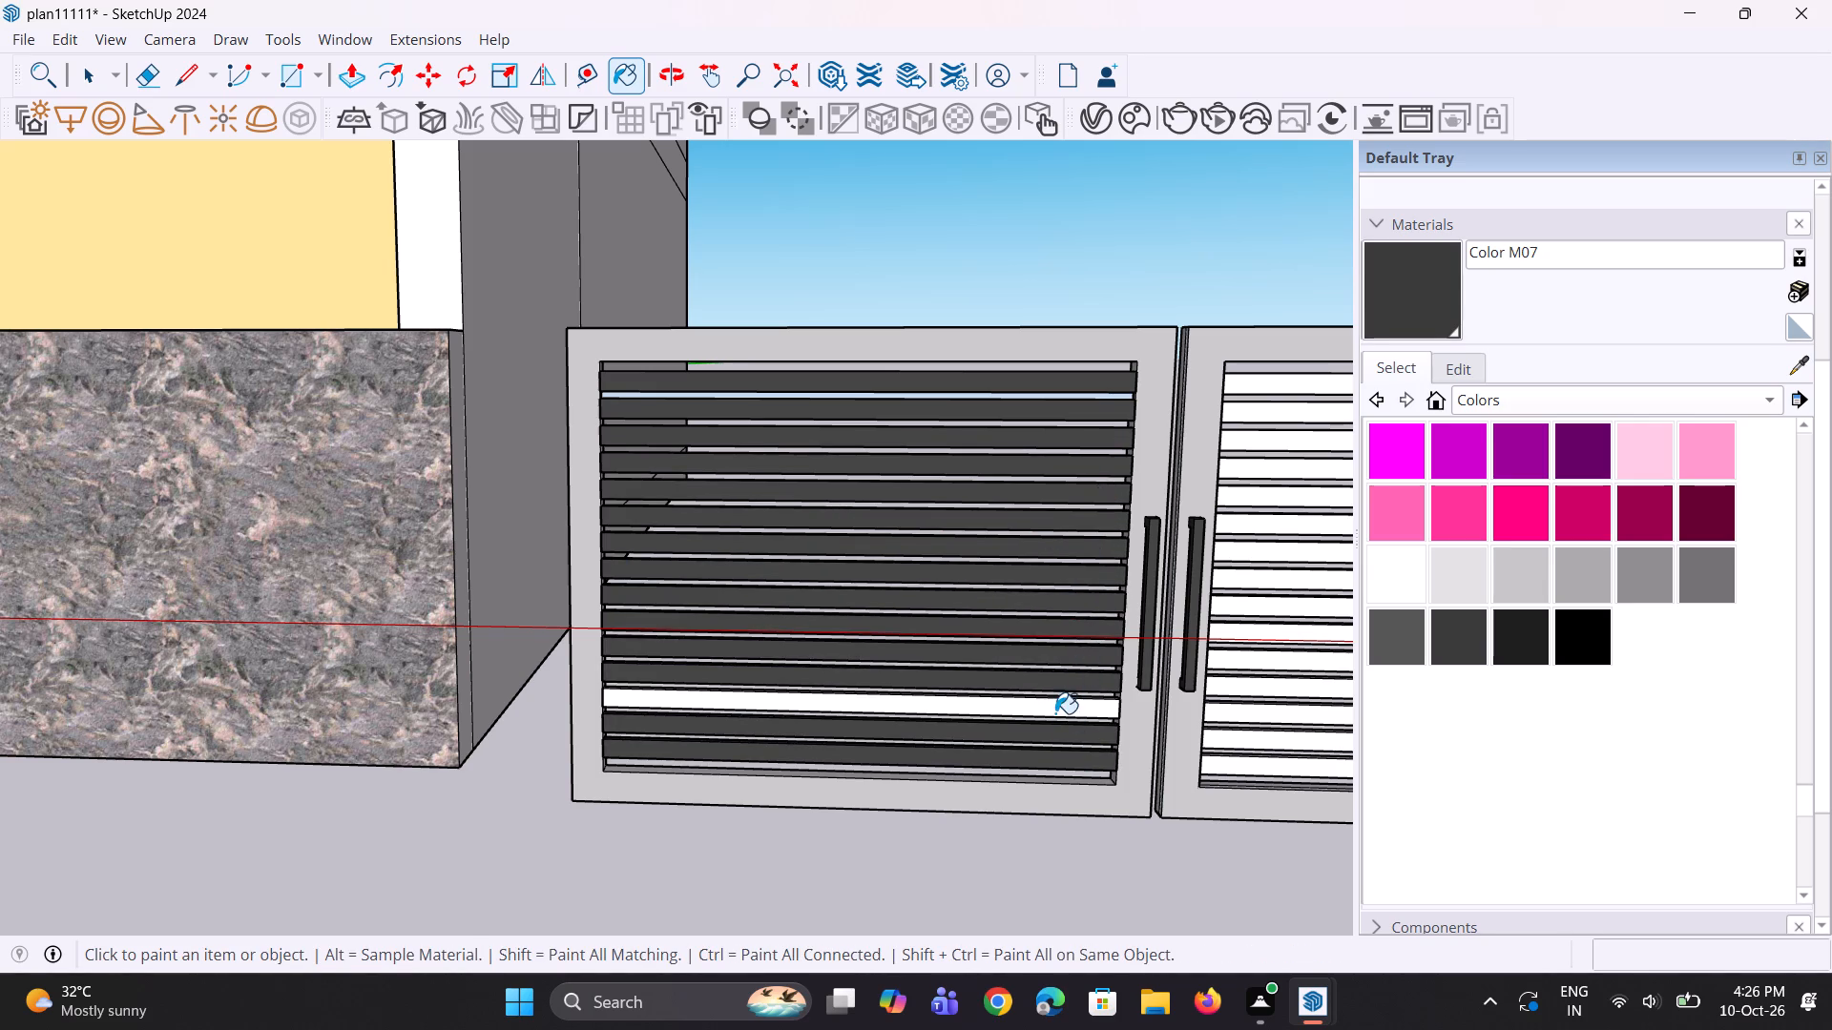
left_click(1055, 713)
Paint the front faces of the upper nine slats of the narrow gate leaf with Color M07.
scroll(611, 643, "down", 4)
scroll(1094, 529, "up", 6)
left_click(1161, 443)
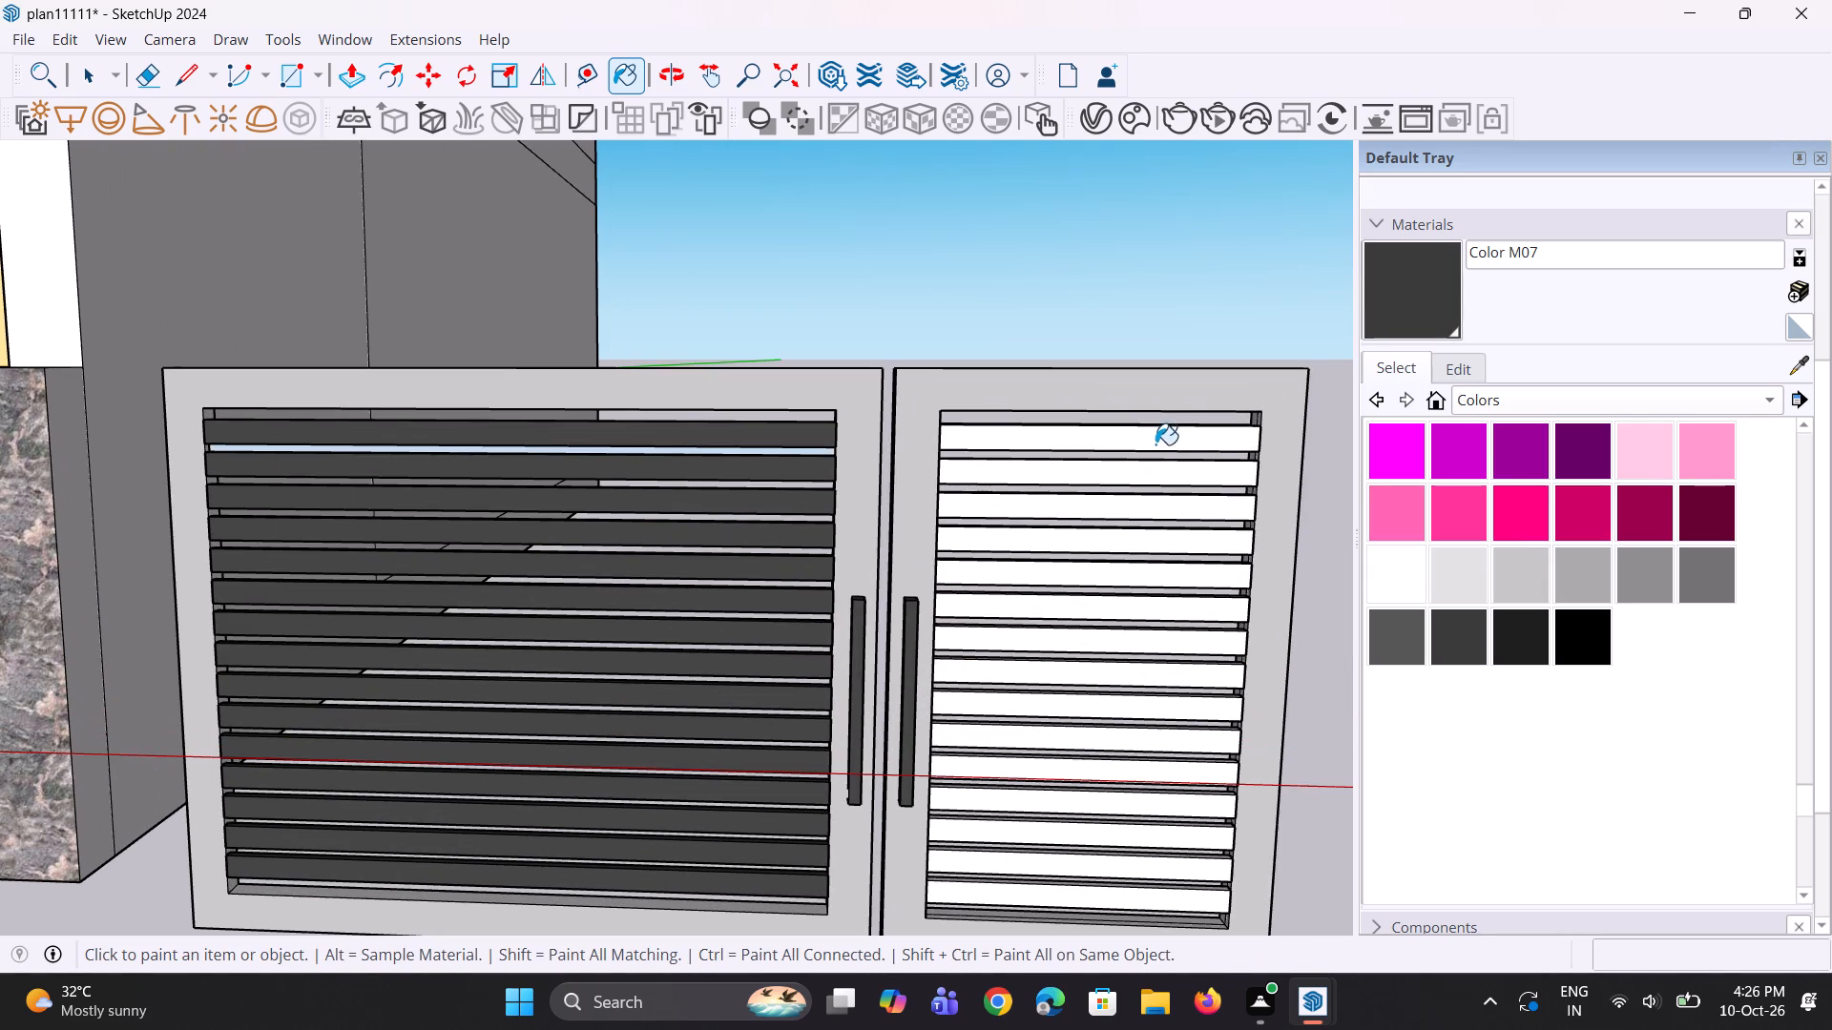
left_click(1155, 446)
left_click(1148, 470)
left_click_drag(1148, 473, 1148, 486)
left_click(1143, 506)
left_click(1141, 521)
left_click_drag(1135, 543, 1129, 601)
left_click(1129, 602)
left_click(1156, 563)
left_click(1155, 587)
left_click_drag(1155, 619, 1149, 651)
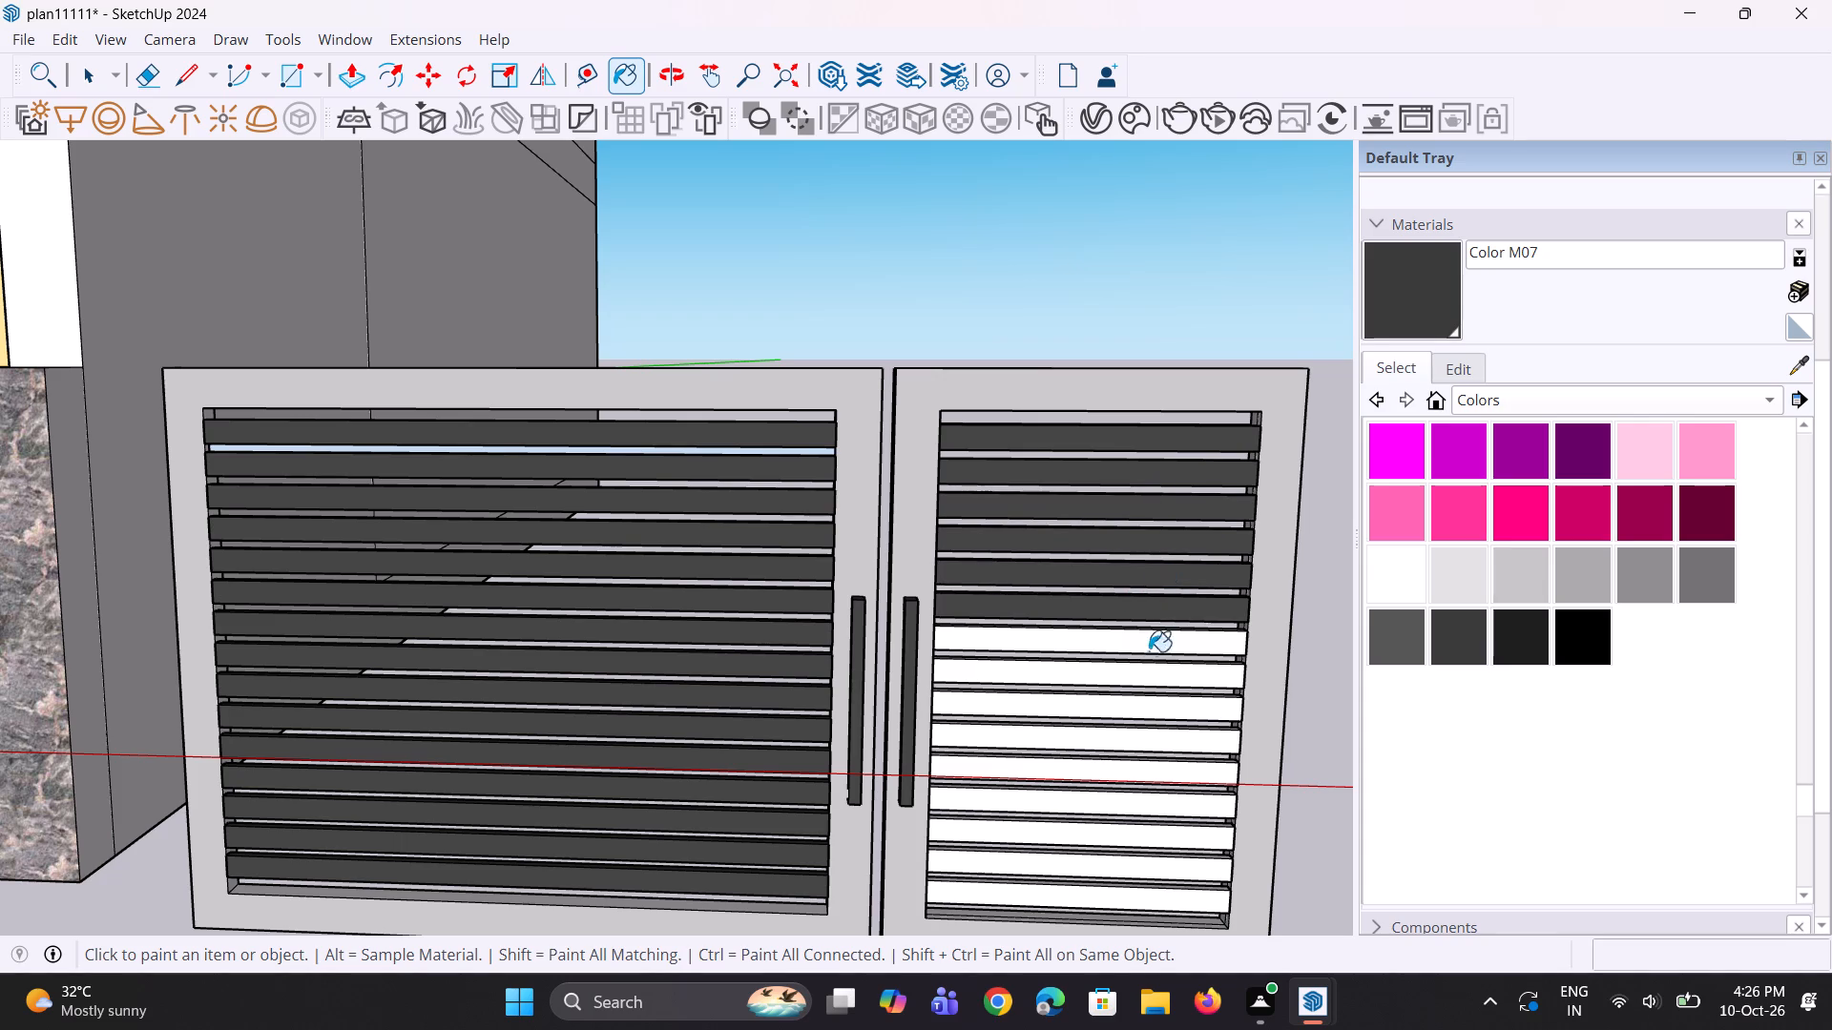
left_click_drag(1149, 651, 1151, 649)
left_click(1143, 655)
left_click_drag(1142, 655, 1137, 699)
double_click(1131, 711)
left_click(1134, 694)
left_click(1149, 678)
left_click(1152, 676)
Paint the front faces of the lower six slats of the narrow gate leaf with Color M07.
scroll(1023, 549, "down", 2)
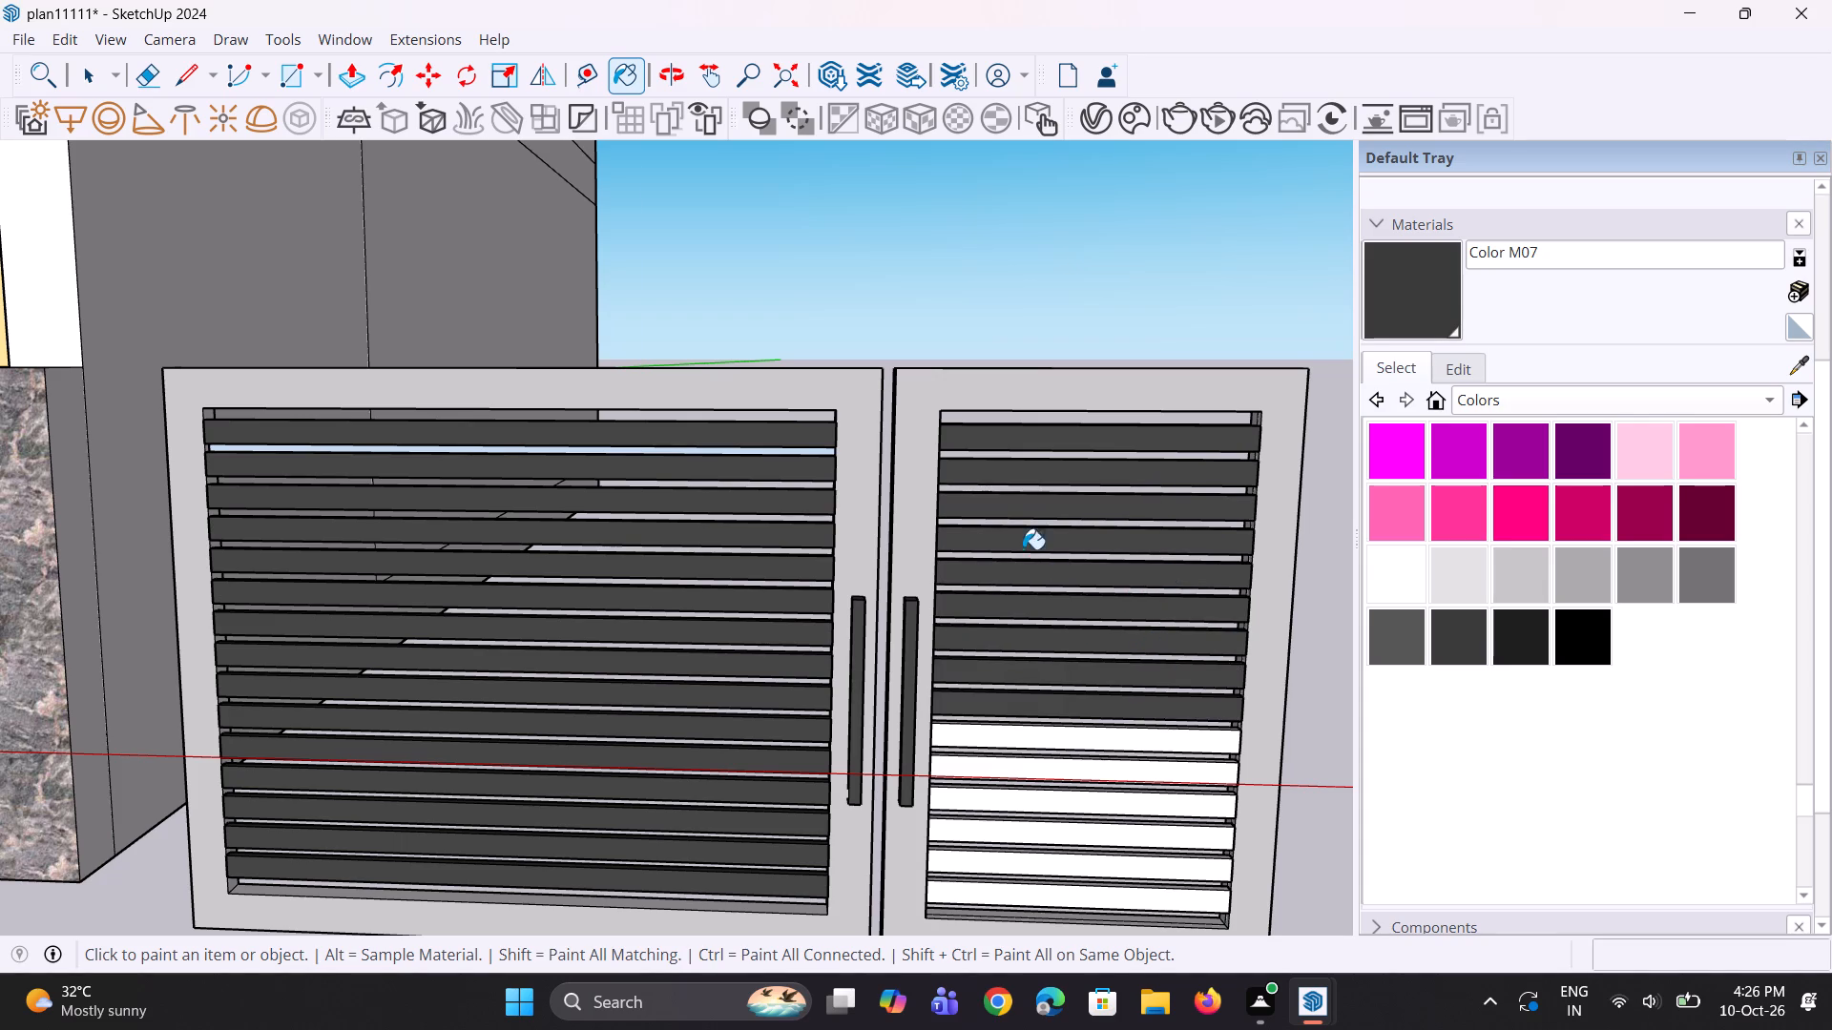
scroll(1023, 549, "down", 3)
scroll(1072, 673, "up", 4)
left_click(1079, 682)
left_click(1083, 708)
left_click_drag(1083, 716, 1087, 747)
left_click(1079, 769)
left_click_drag(1079, 771, 1081, 801)
double_click(1080, 818)
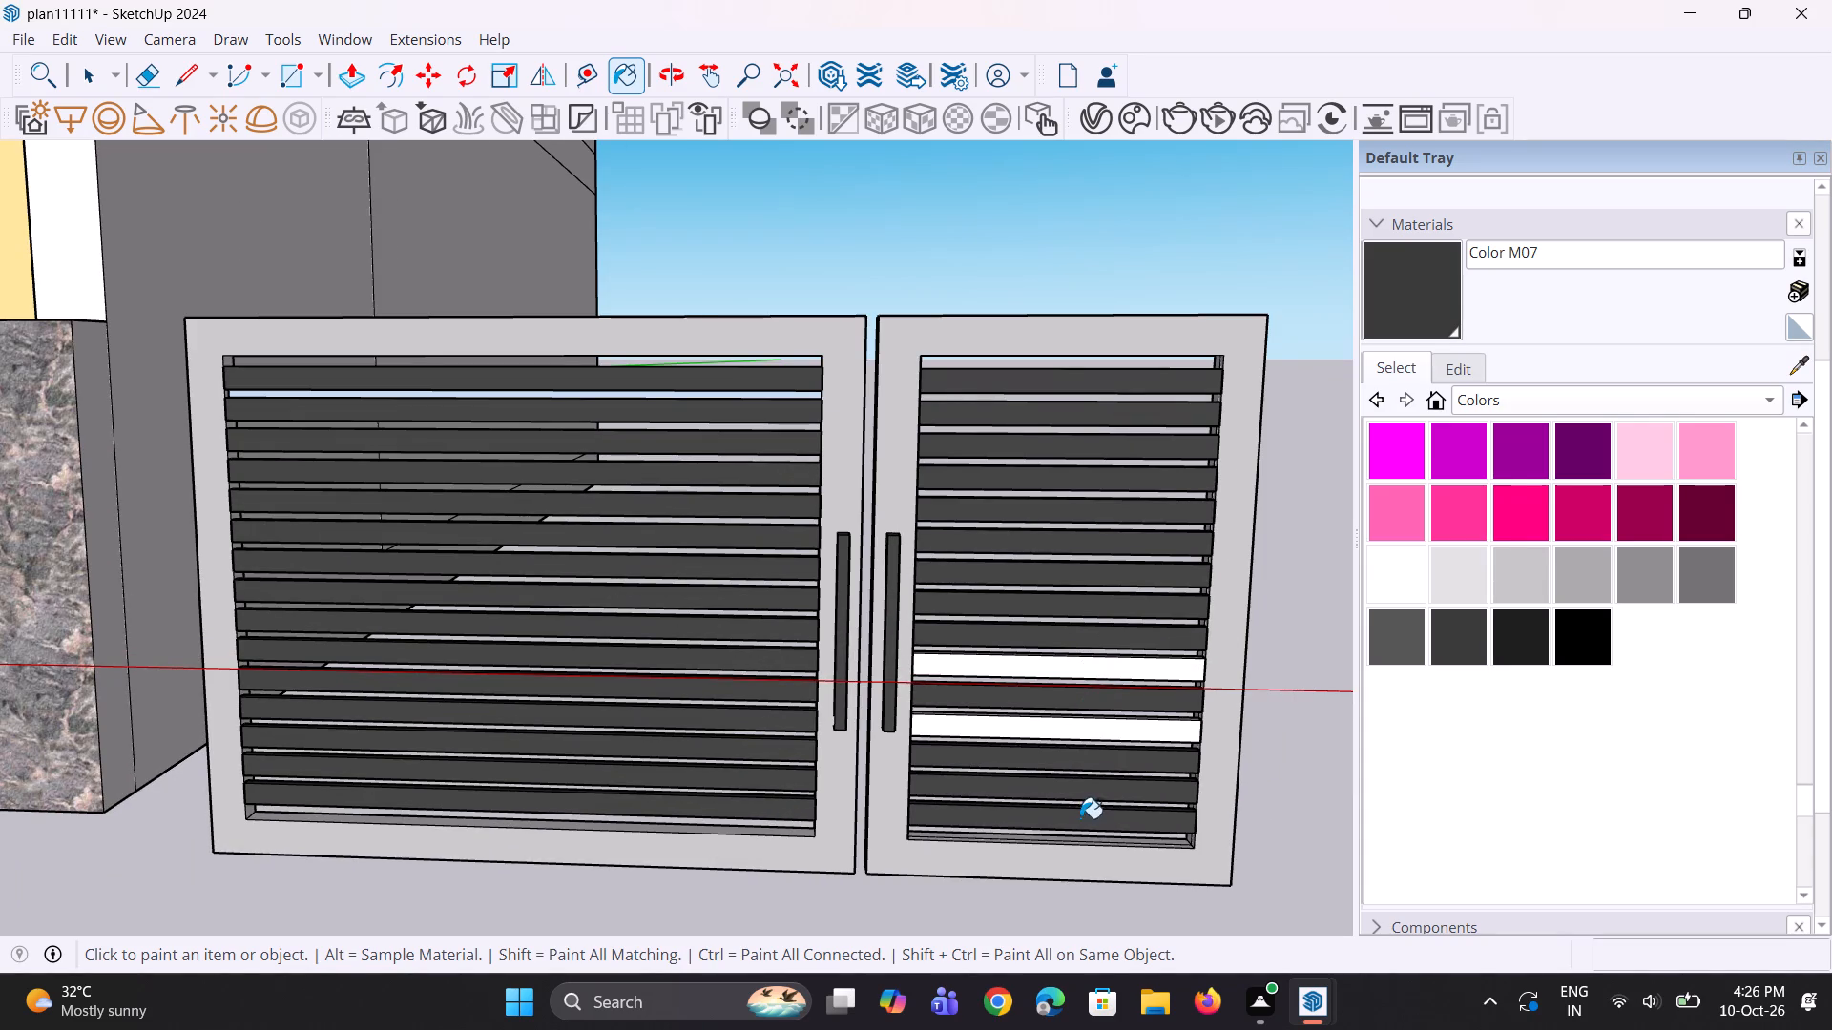
left_click(1120, 734)
left_click(1145, 669)
Paint the front faces of both gate leaf frames with Color M07.
scroll(1174, 634, "down", 5)
middle_click_drag(1075, 665, 1154, 624)
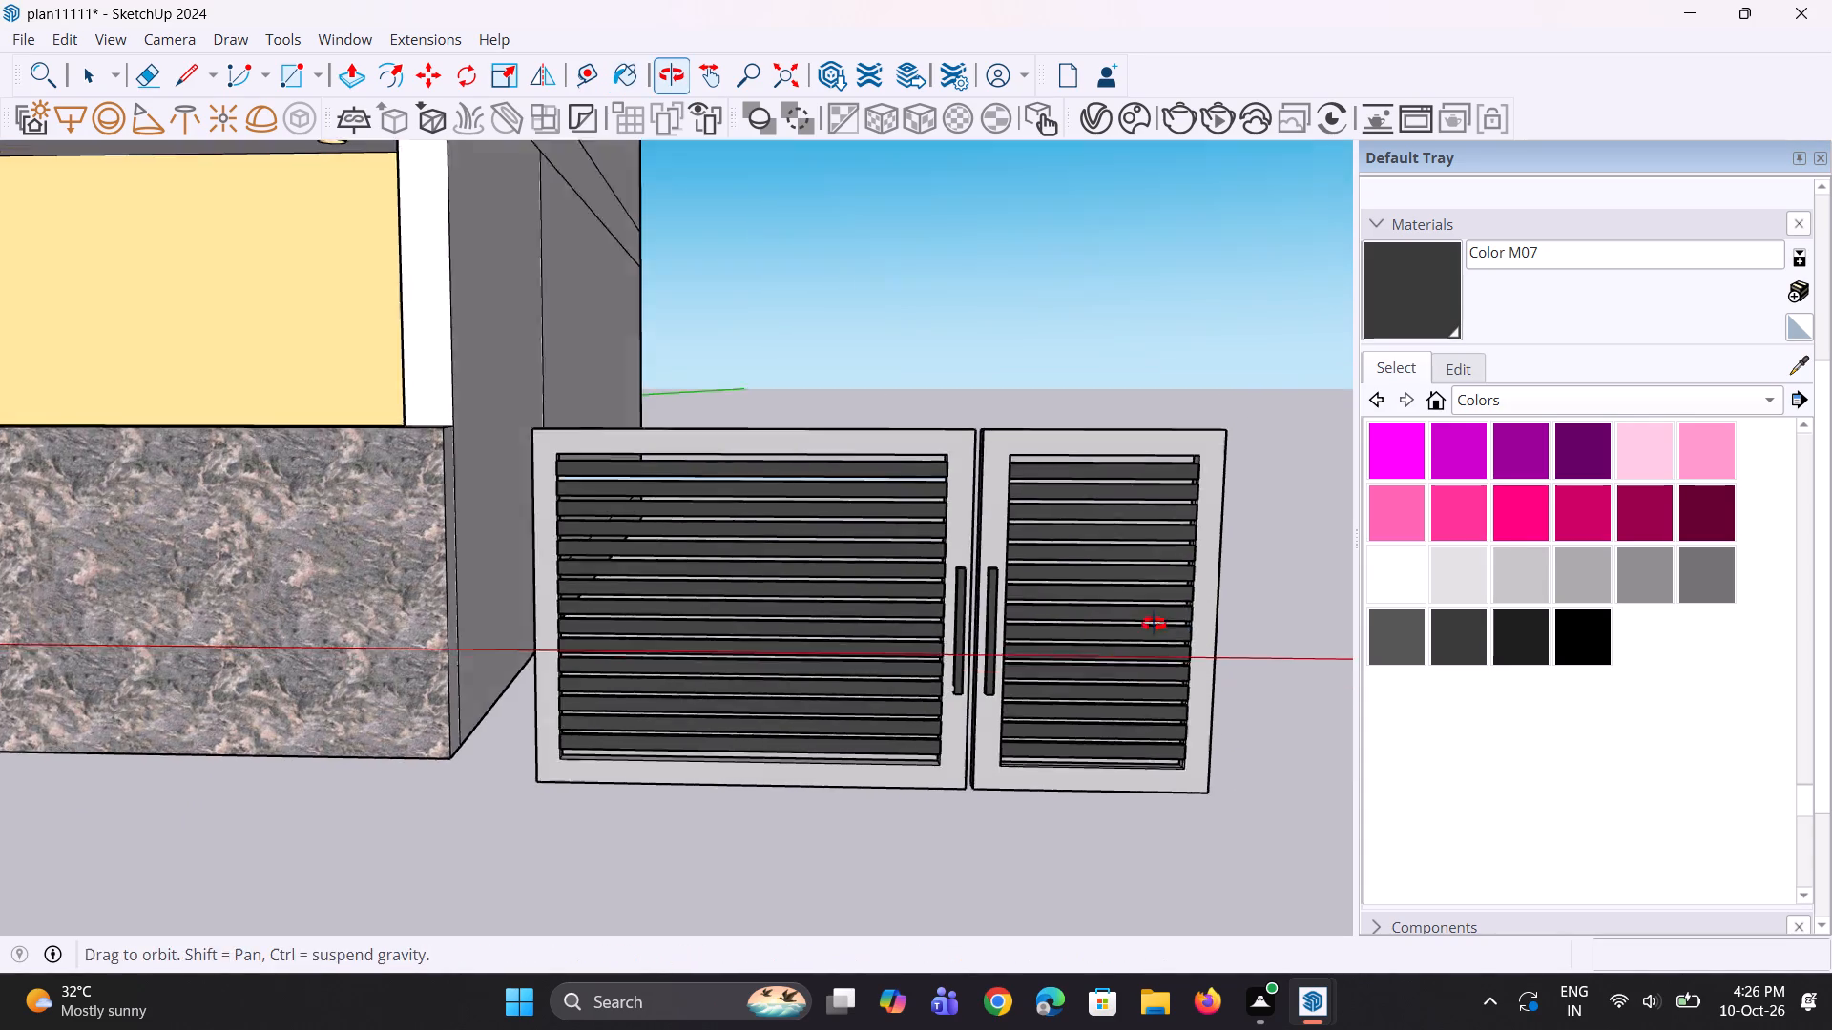
middle_click_drag(1154, 624, 1179, 612)
key("space")
key("space")
key("space")
scroll(966, 611, "up", 5)
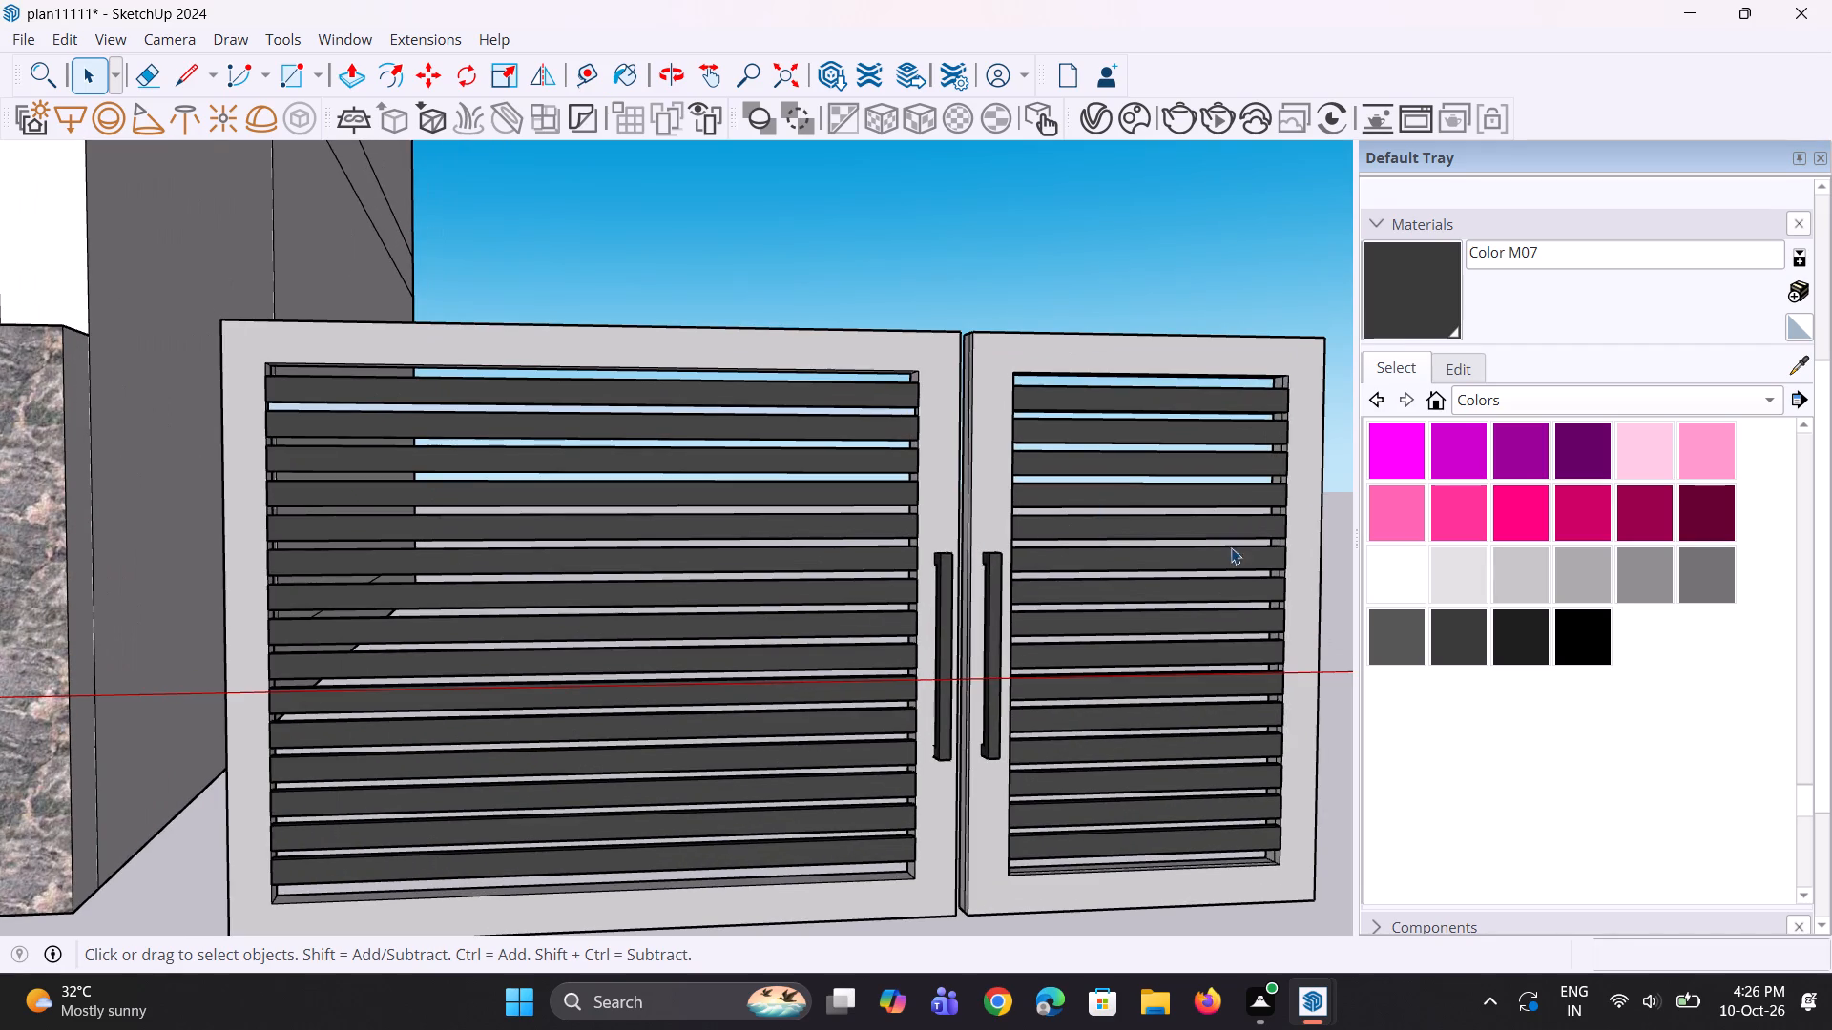
left_click(1387, 299)
left_click(974, 372)
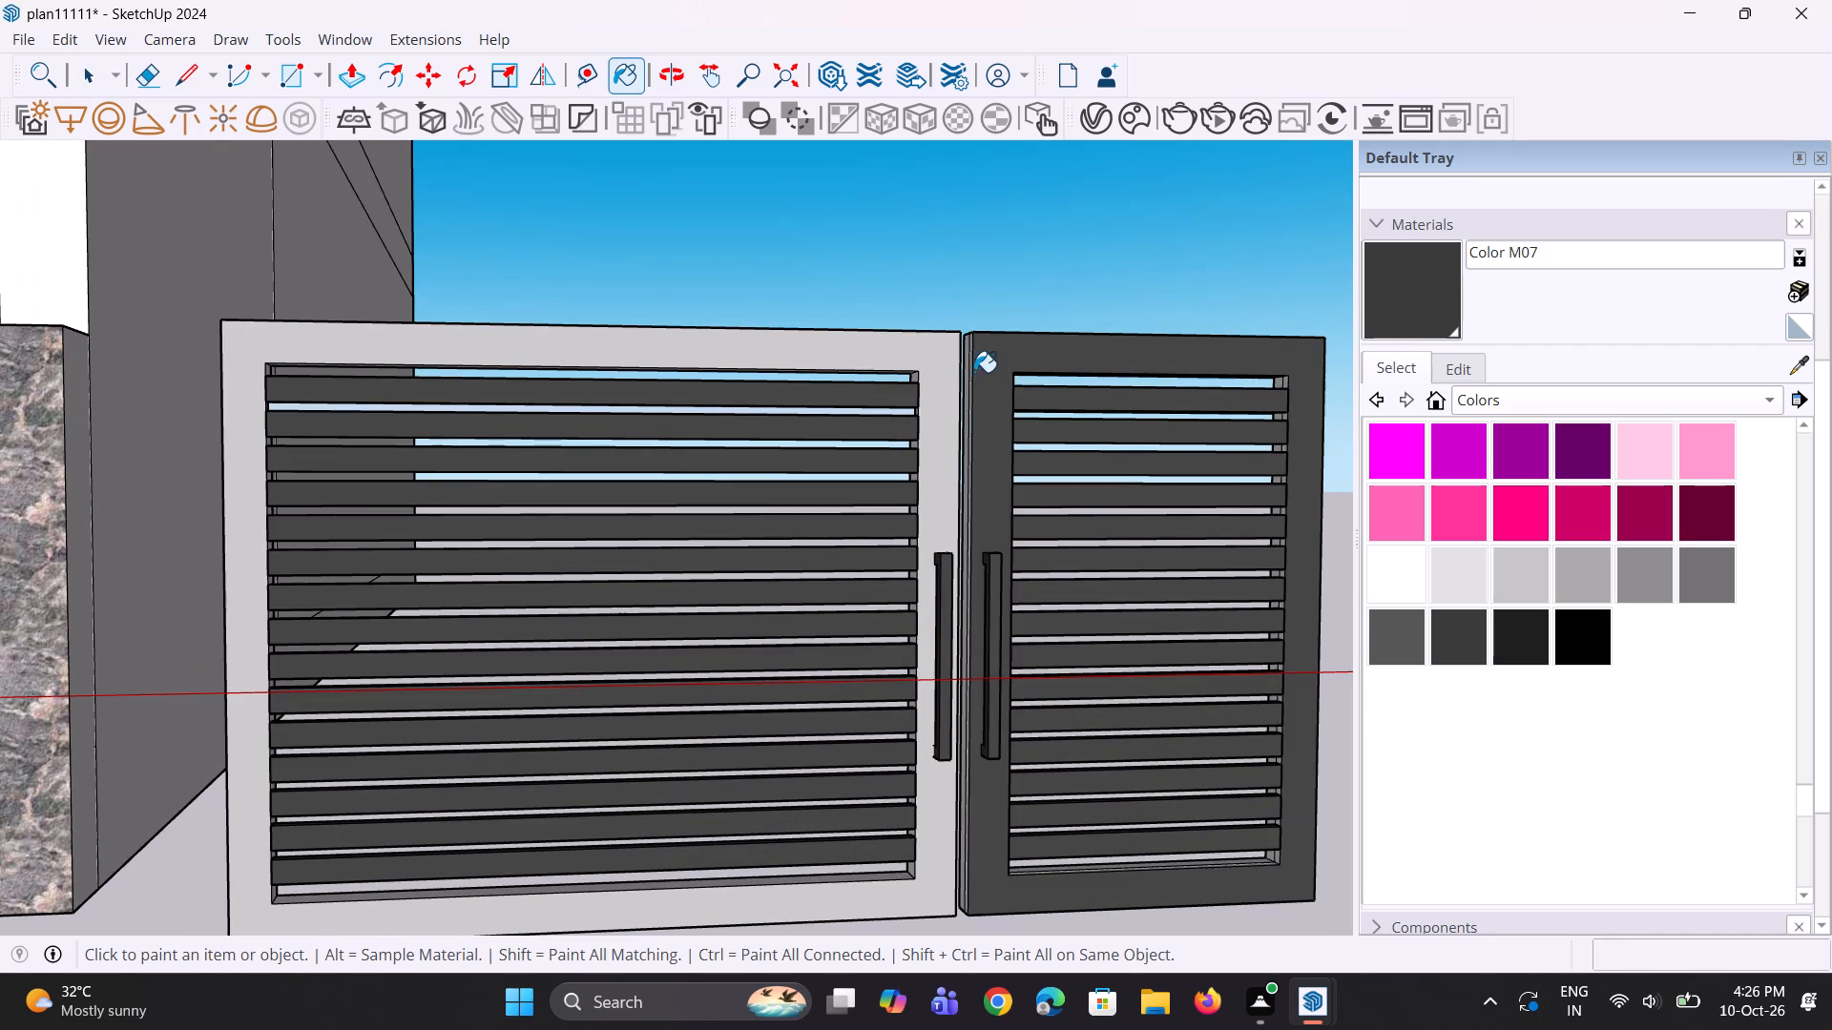
left_click(902, 356)
Paint the front and left side faces of both gate handles with light grey Color M03.
scroll(940, 346, "down", 8)
middle_click_drag(967, 435, 970, 485)
key("space")
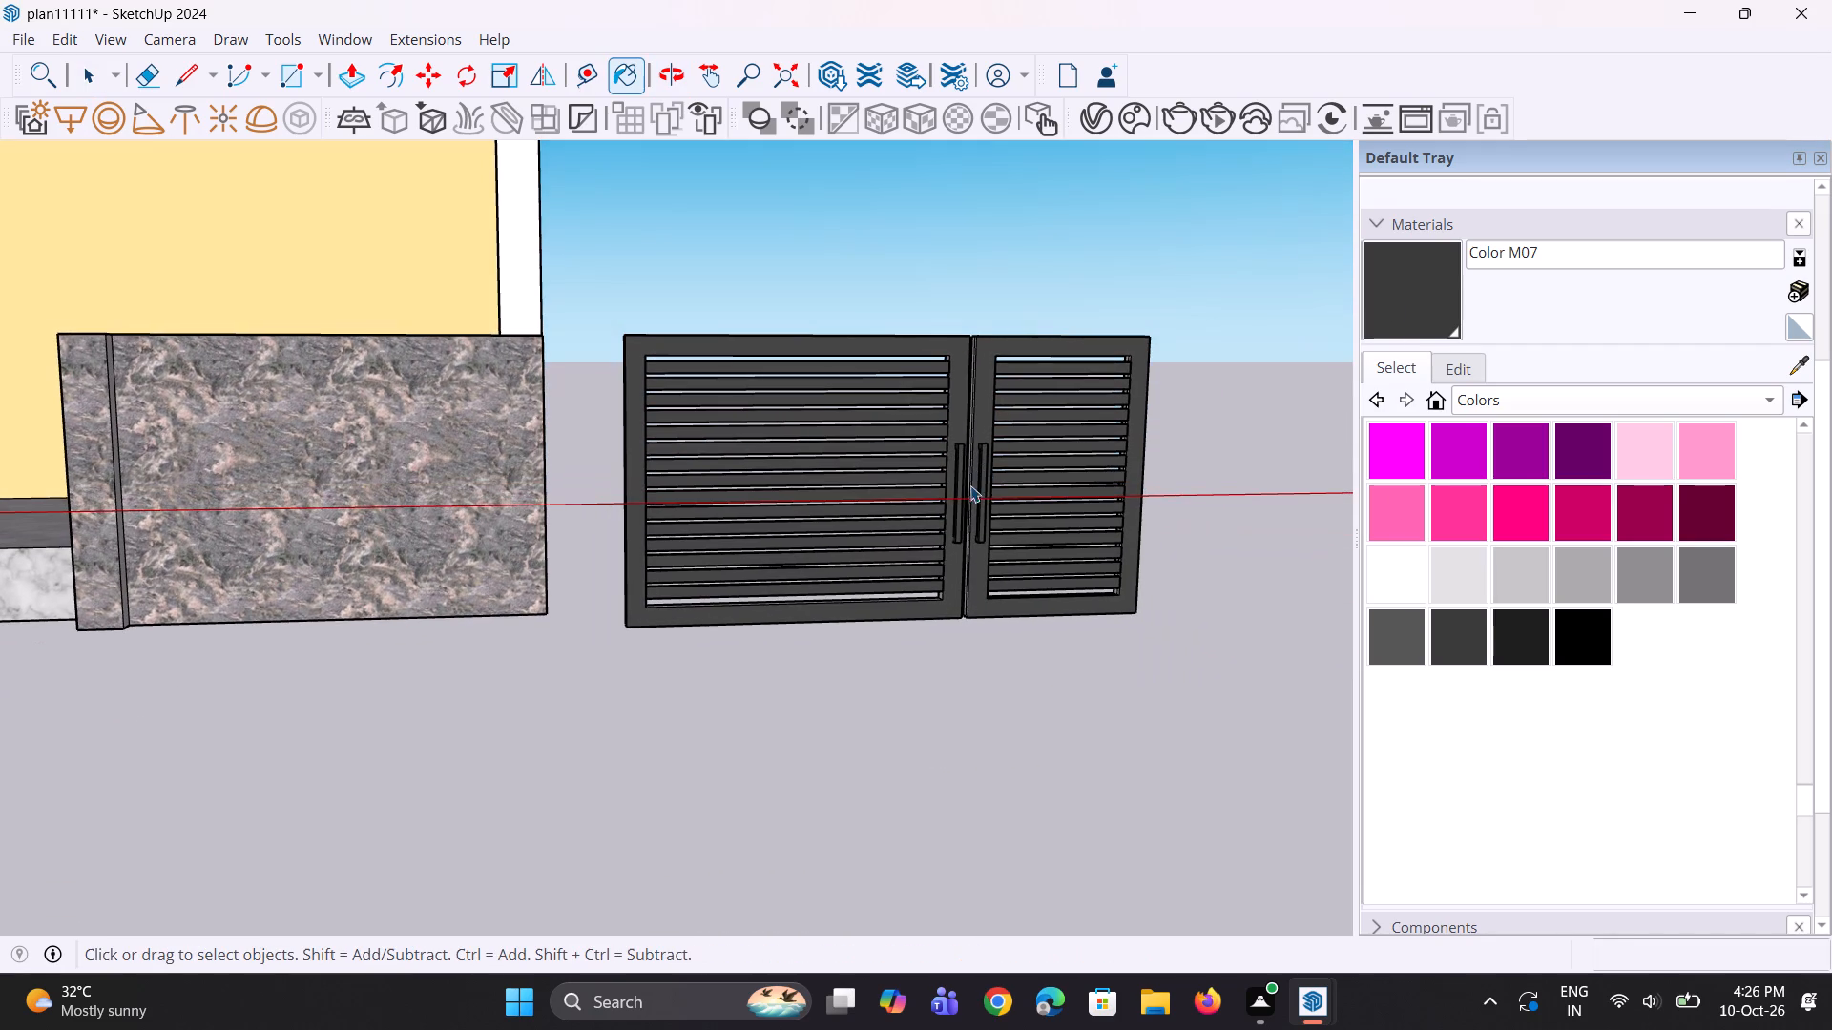
key("space")
key("space")
scroll(958, 493, "up", 3)
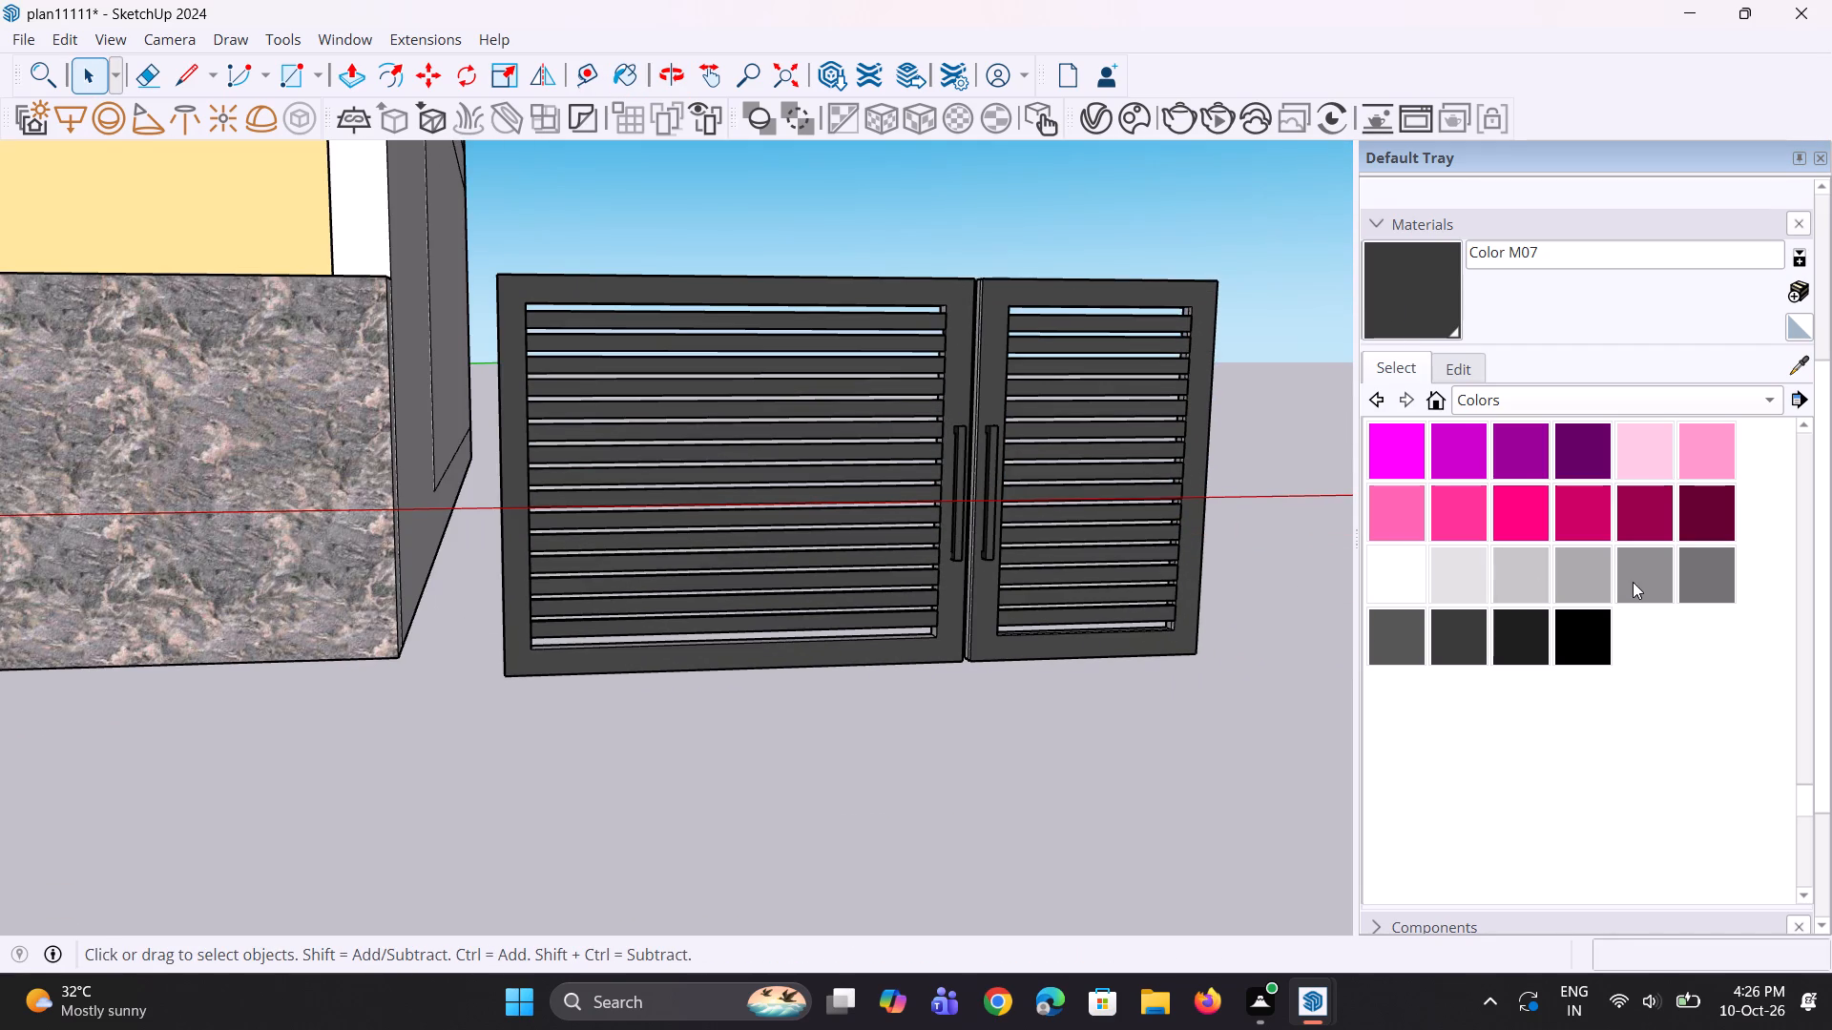
left_click(1582, 584)
scroll(982, 489, "up", 5)
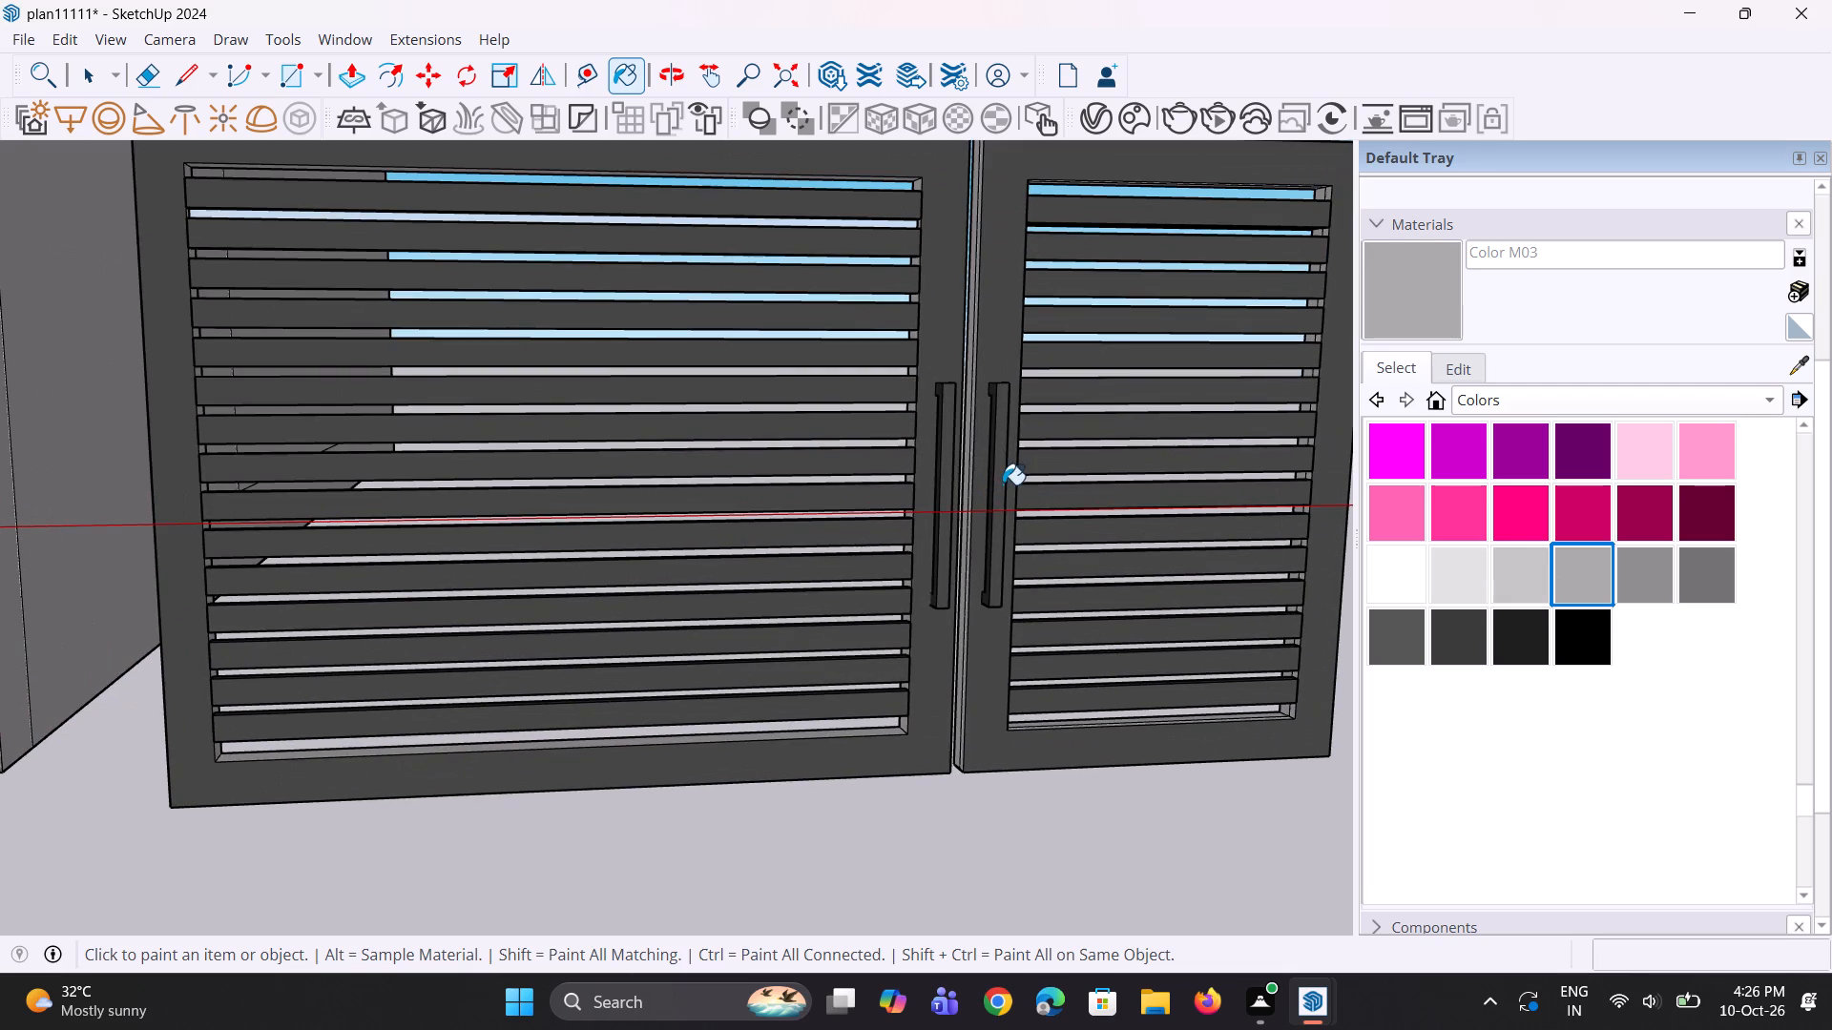
left_click(1003, 484)
scroll(992, 424, "up", 7)
middle_click_drag(996, 425, 1048, 418)
scroll(990, 418, "up", 3)
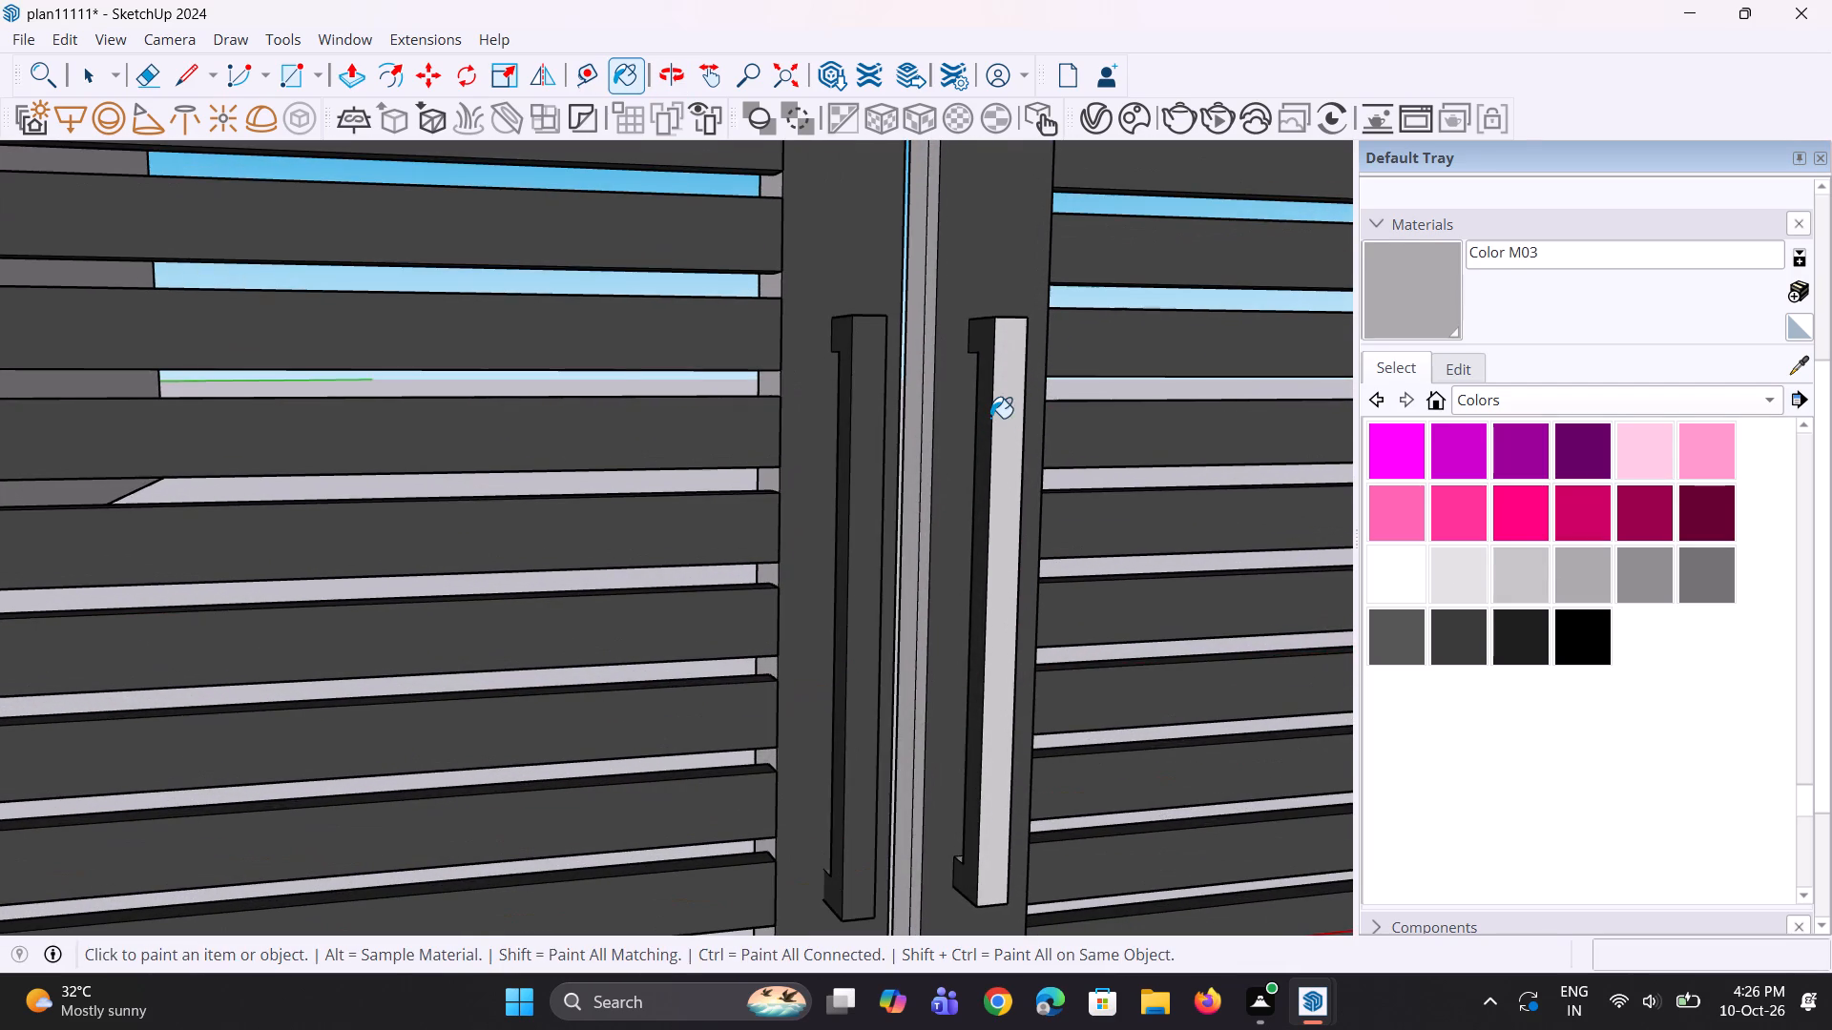
left_click(990, 418)
left_click(860, 433)
left_click(843, 424)
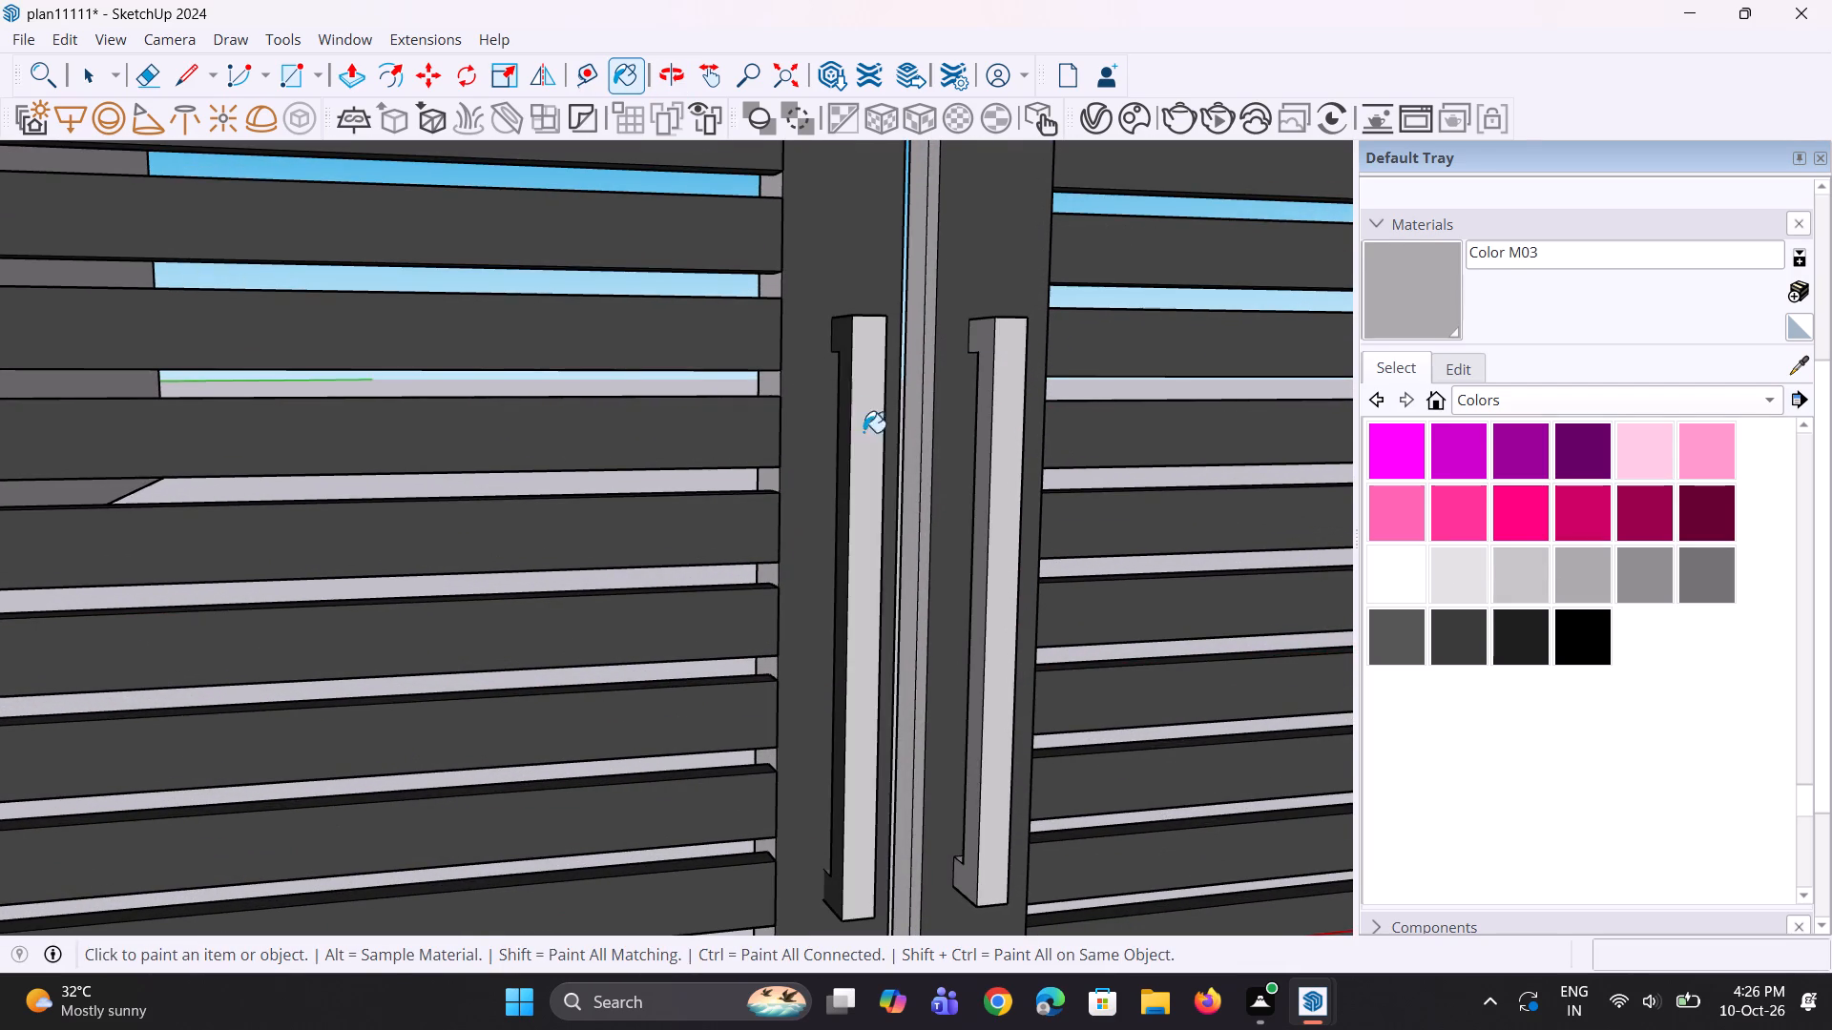
Paint the right side faces of both gate handles with Color M03.
middle_click_drag(959, 460, 498, 481)
scroll(795, 489, "up", 3)
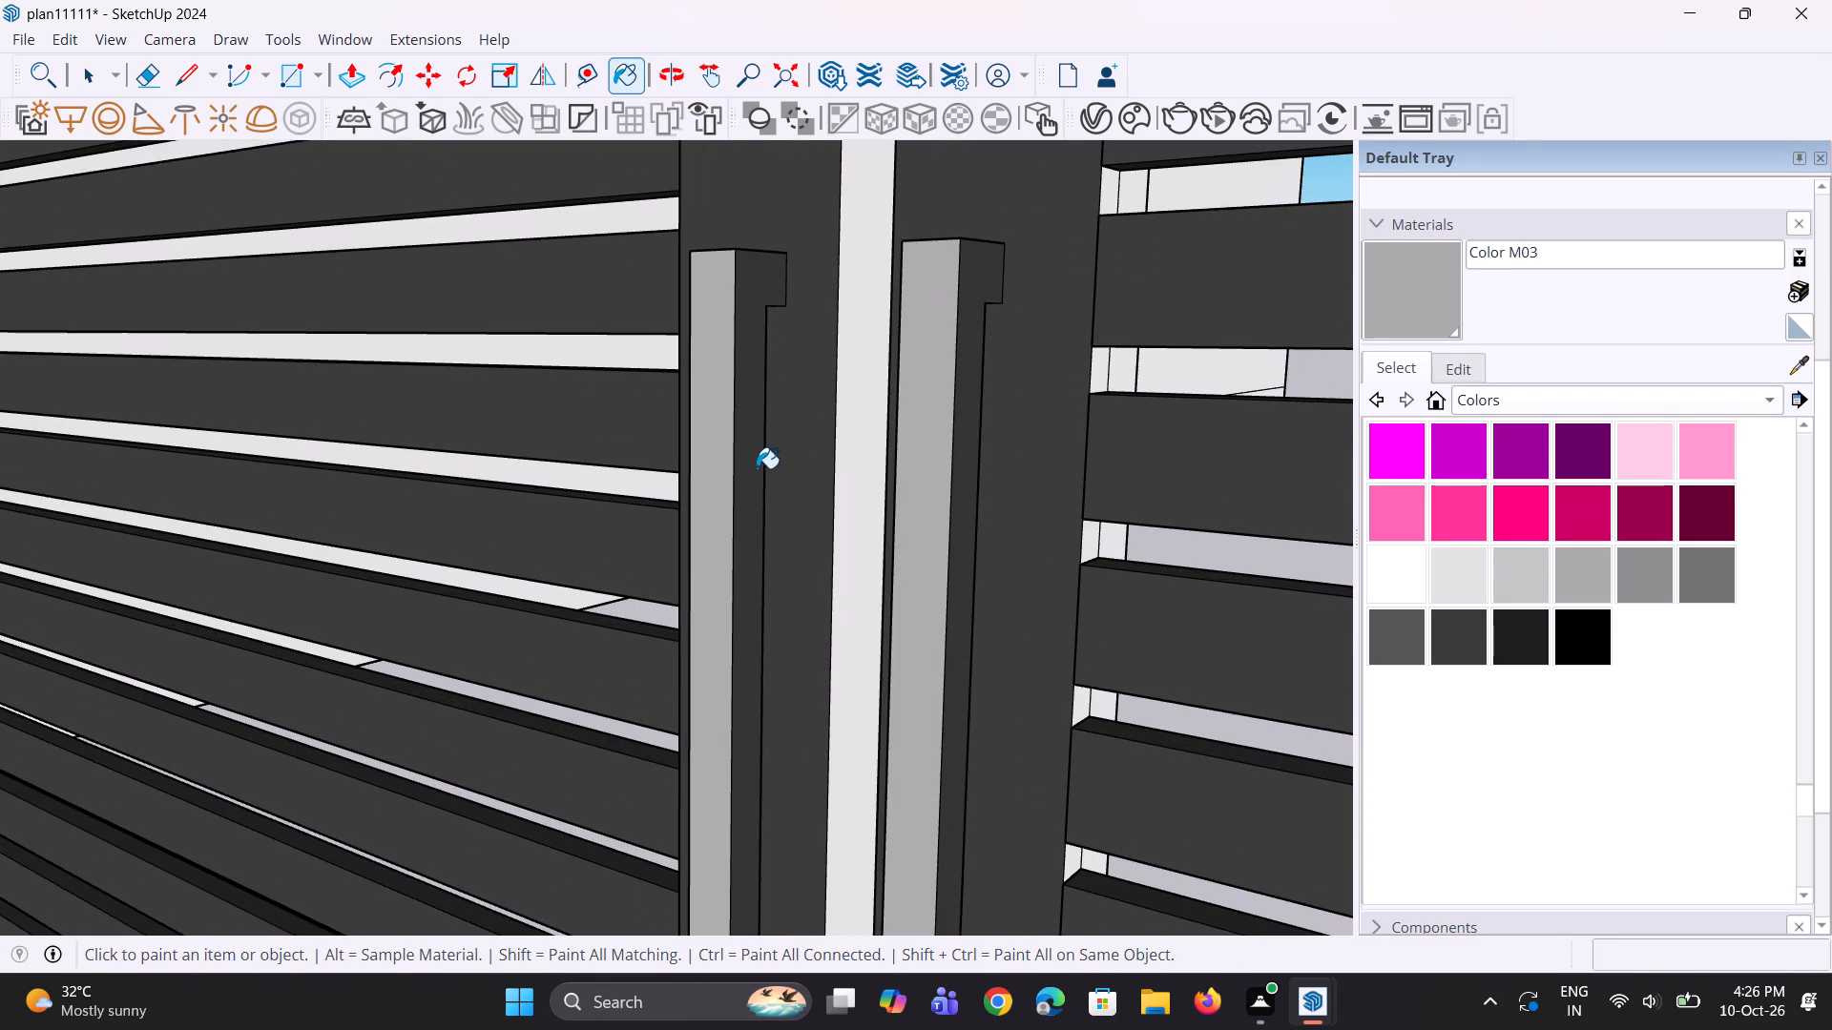
left_click(757, 468)
left_click(964, 489)
Paint the top and bottom end faces of both gate handles with Color M03.
scroll(985, 464, "down", 10)
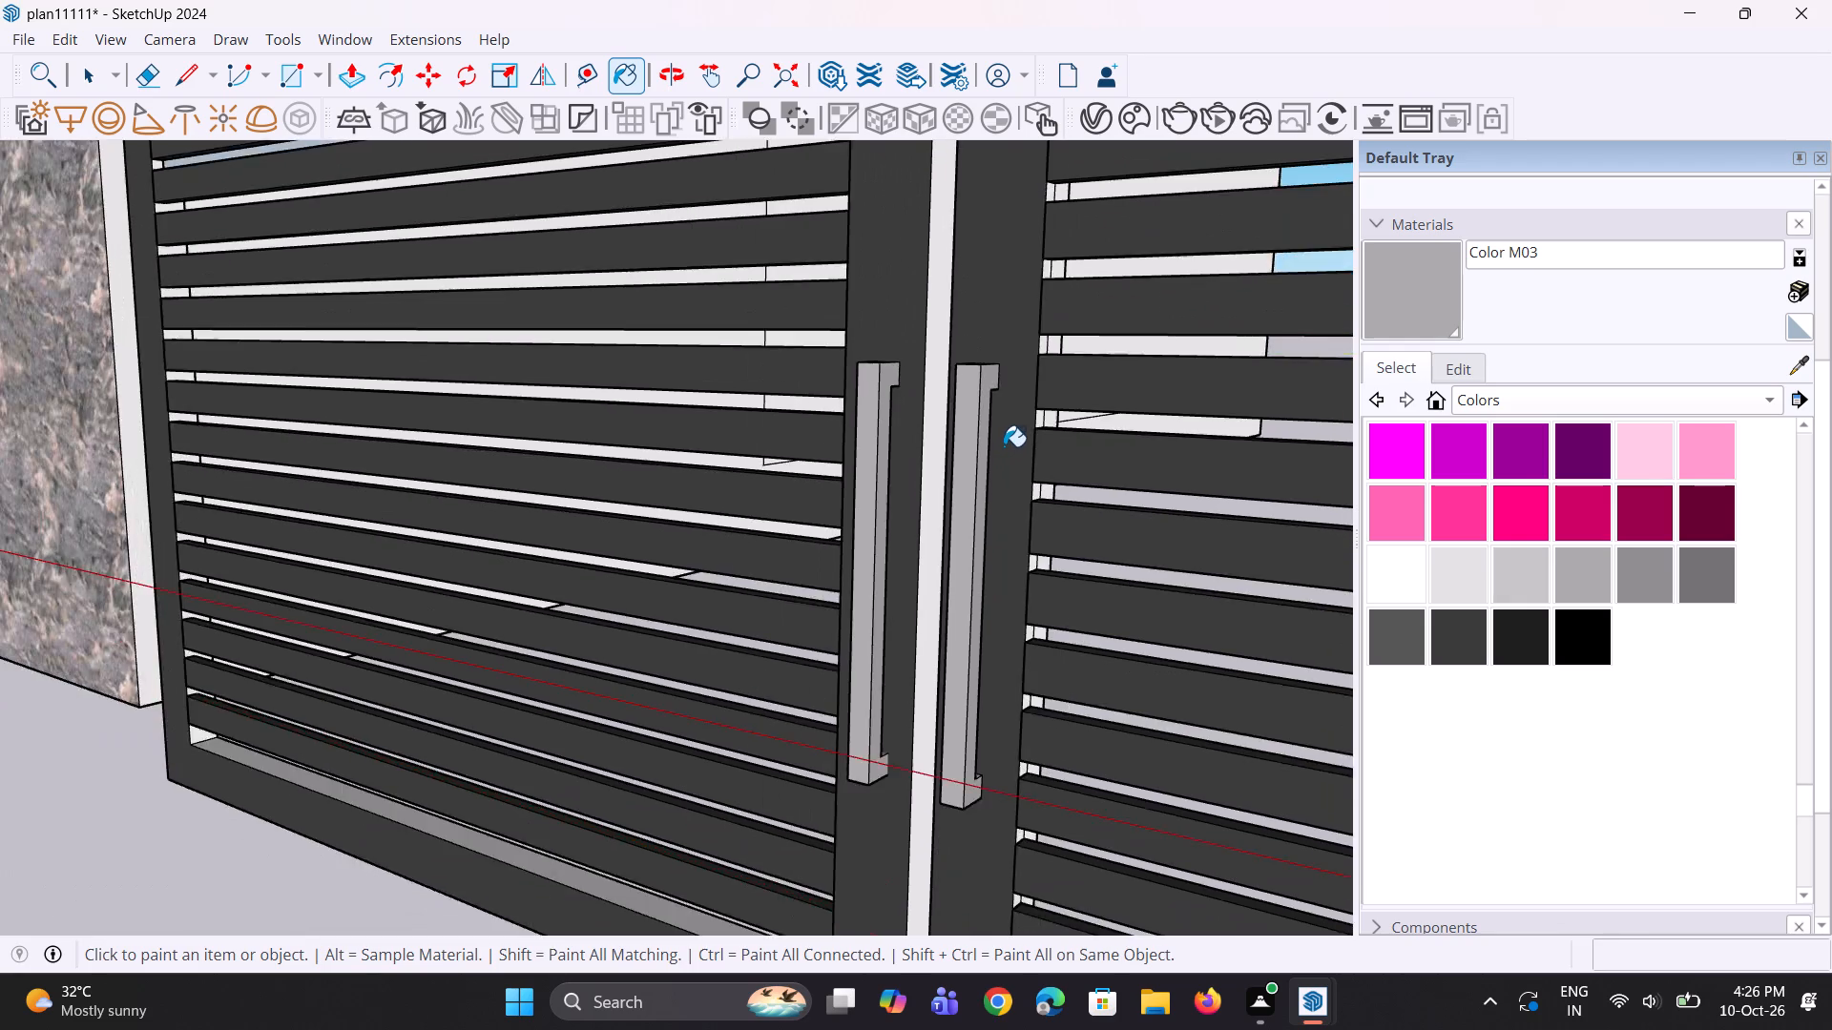
scroll(1004, 446, "down", 3)
middle_click_drag(998, 446, 990, 617)
scroll(990, 478, "up", 3)
left_click(991, 491)
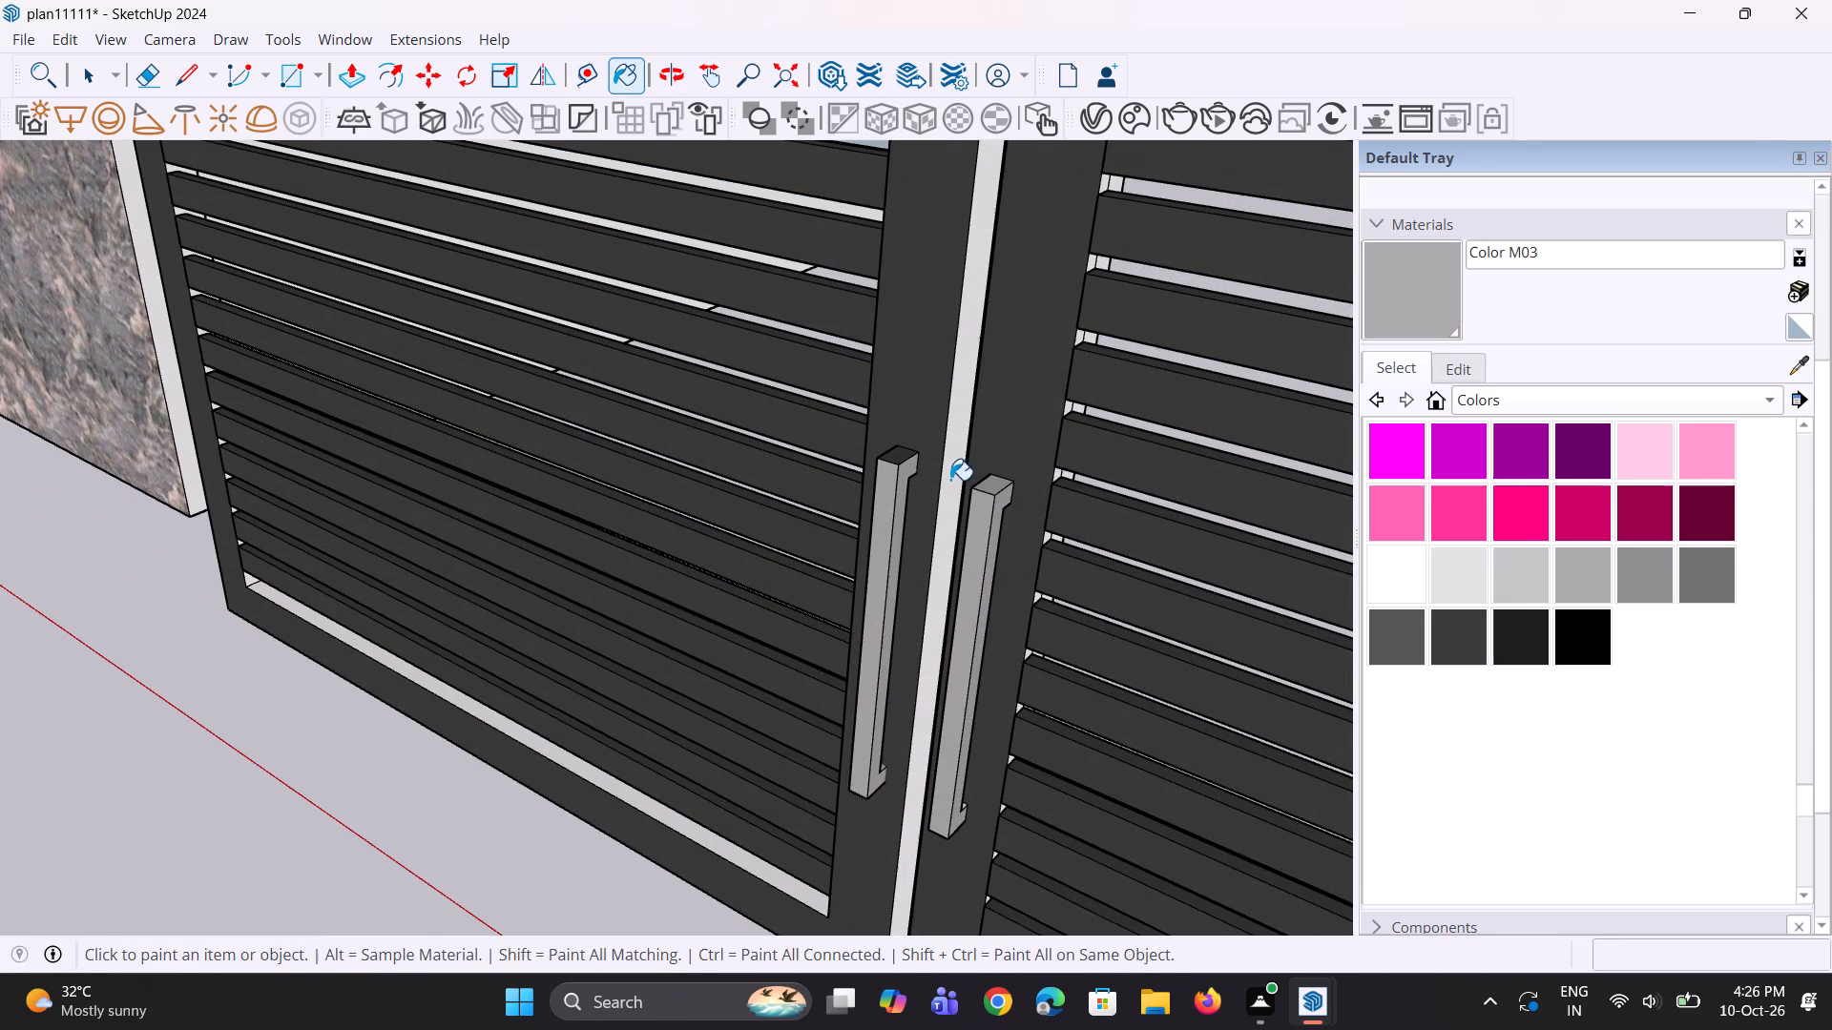
left_click(899, 463)
middle_click_drag(919, 656, 1181, 149)
scroll(904, 769, "up", 7)
left_click(944, 678)
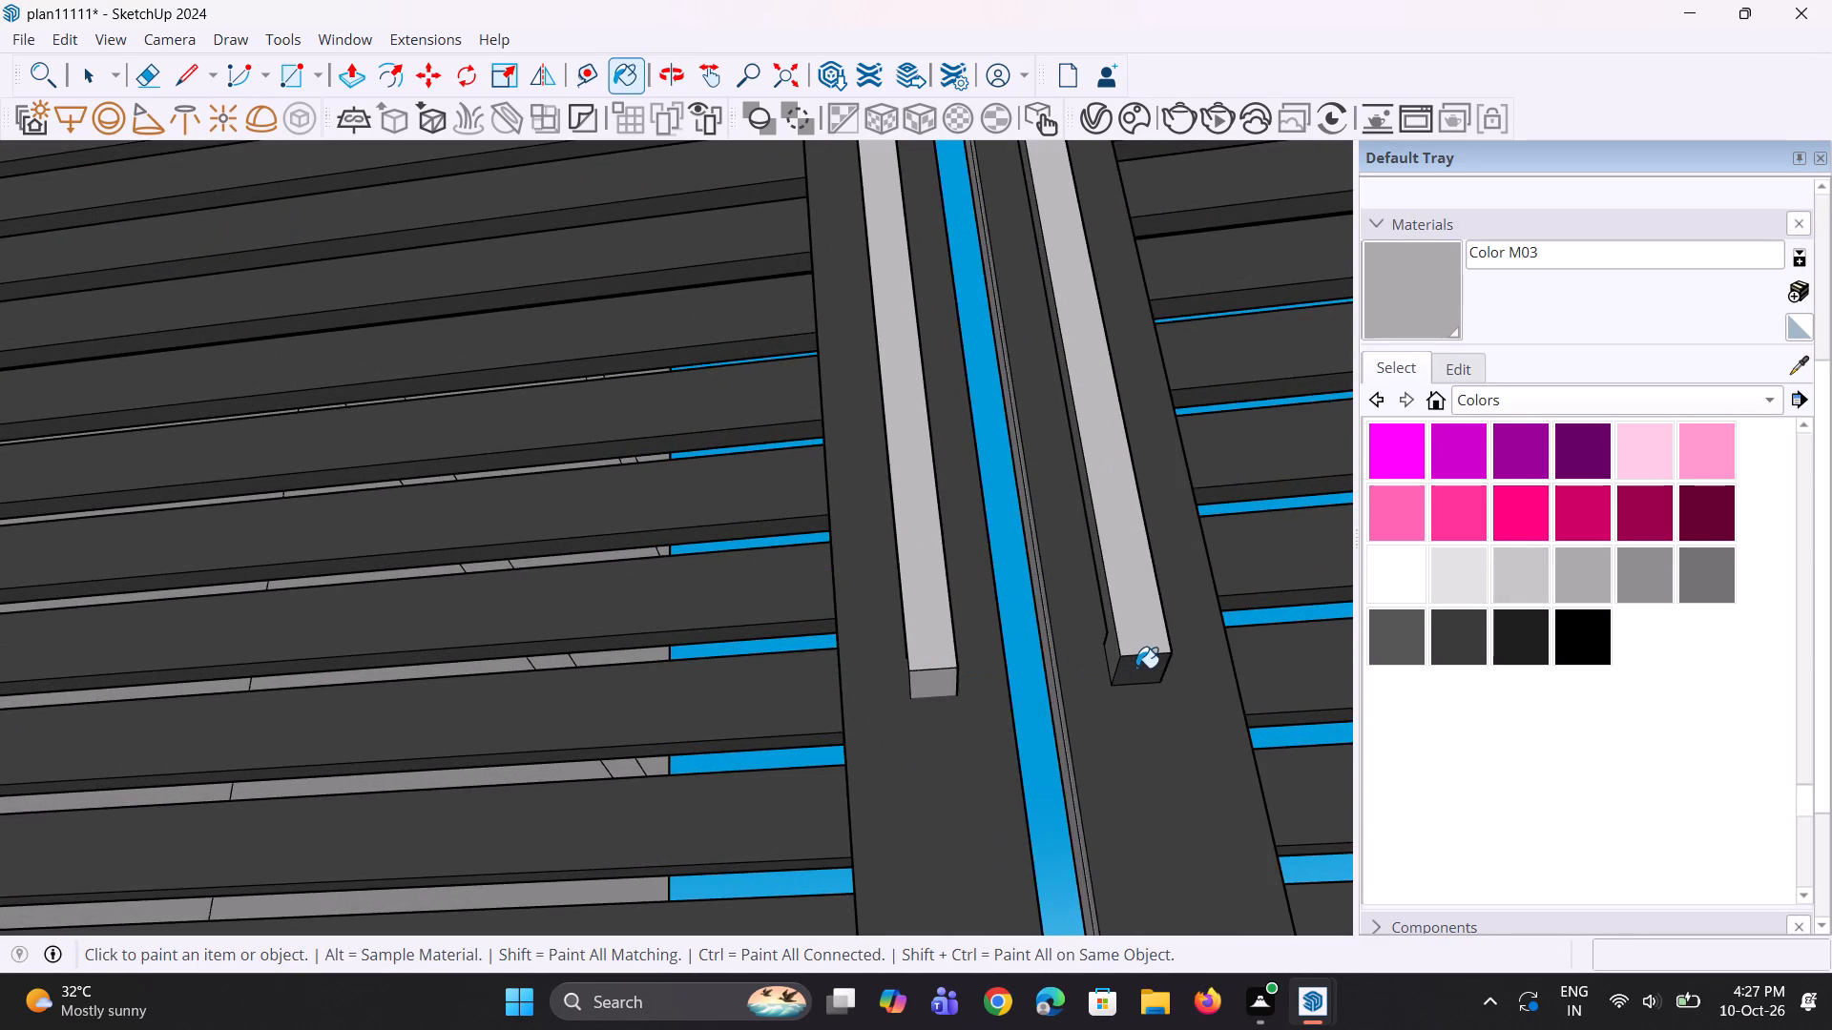
left_click(1136, 668)
Sample Color M07 from the gate frame and paint the underside of the wide leaf's top rail with it.
scroll(1111, 649, "down", 20)
middle_click_drag(1025, 543, 1029, 564)
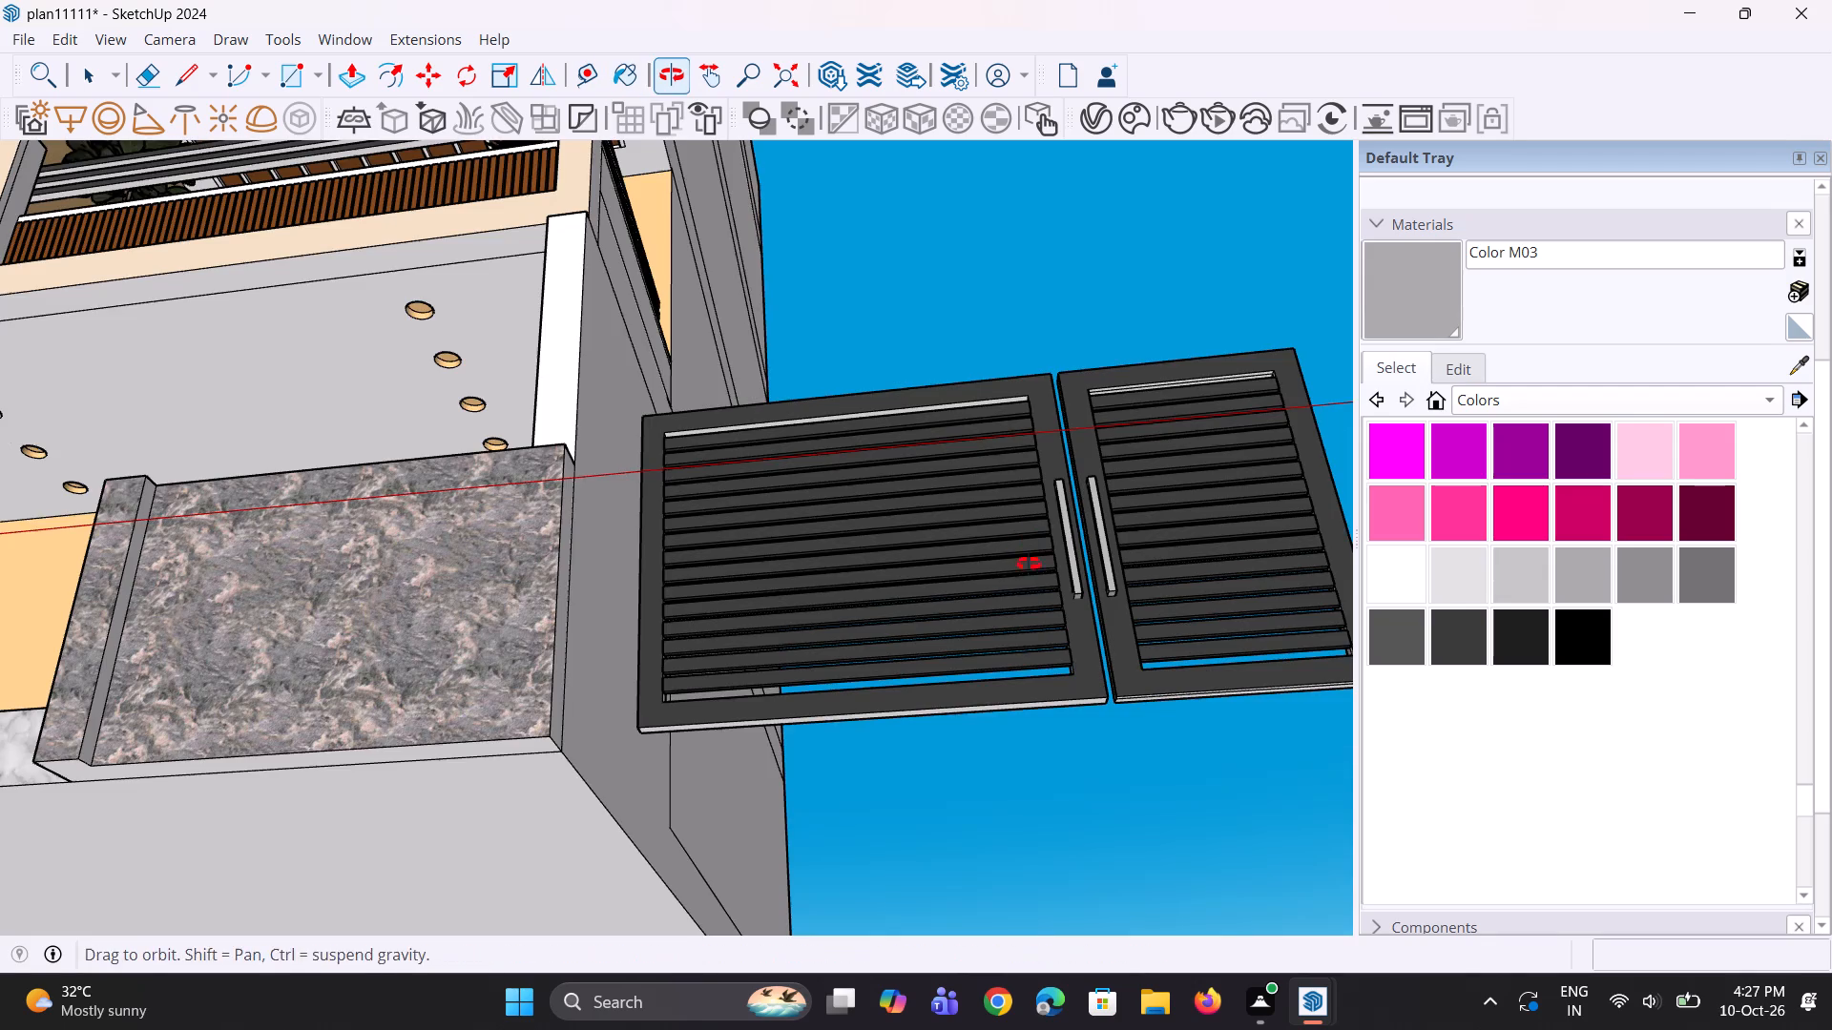
middle_click_drag(1029, 564, 1045, 603)
scroll(973, 523, "up", 7)
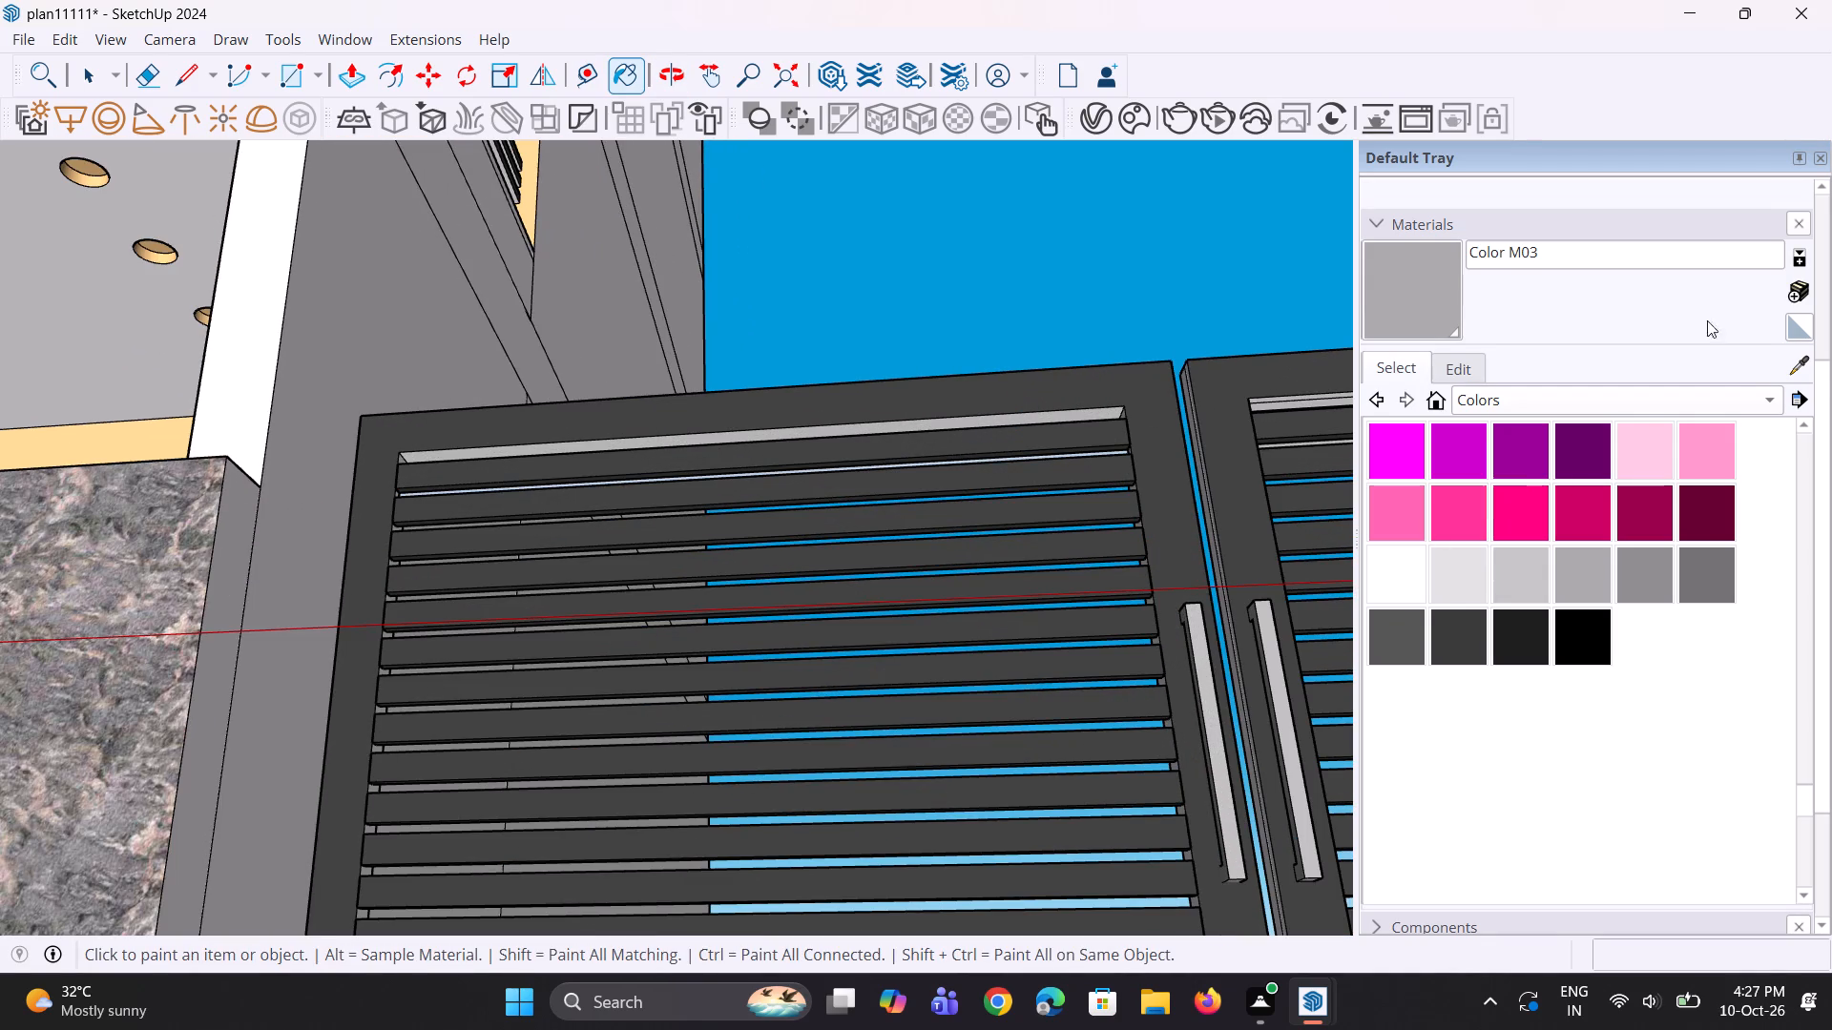
left_click(1809, 363)
left_click(1203, 550)
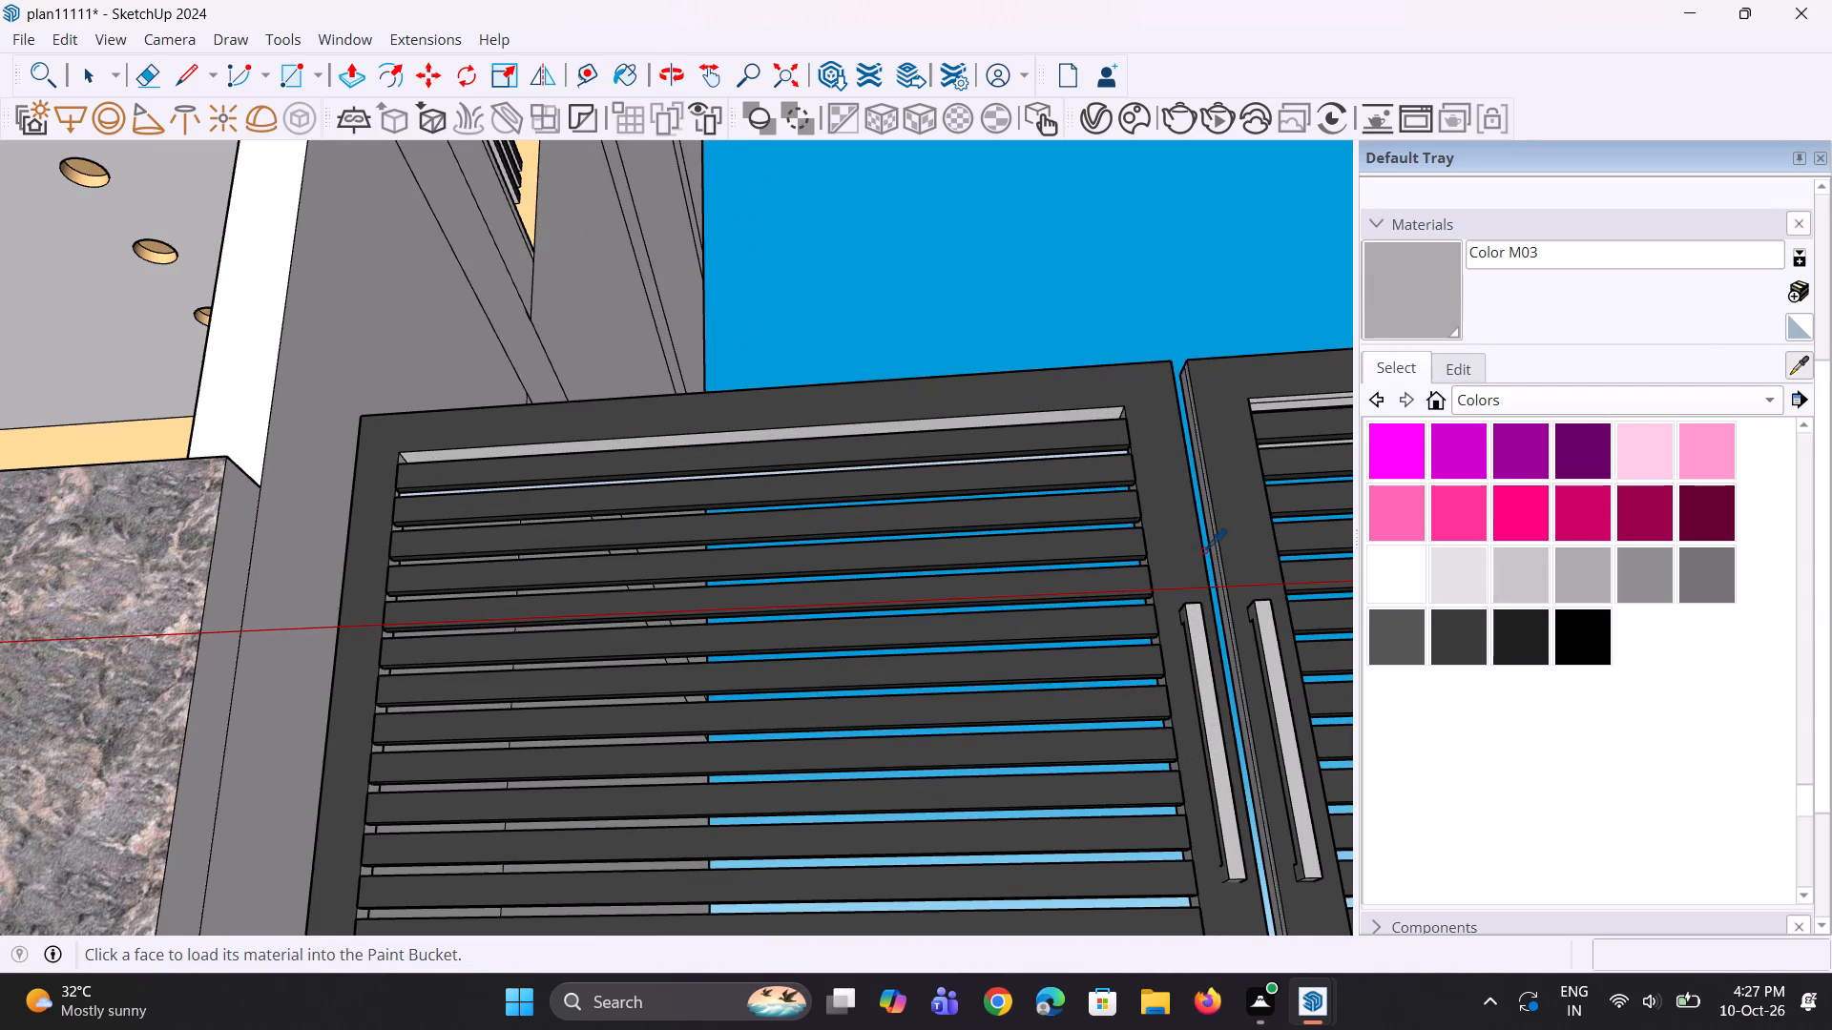
scroll(1005, 404, "up", 4)
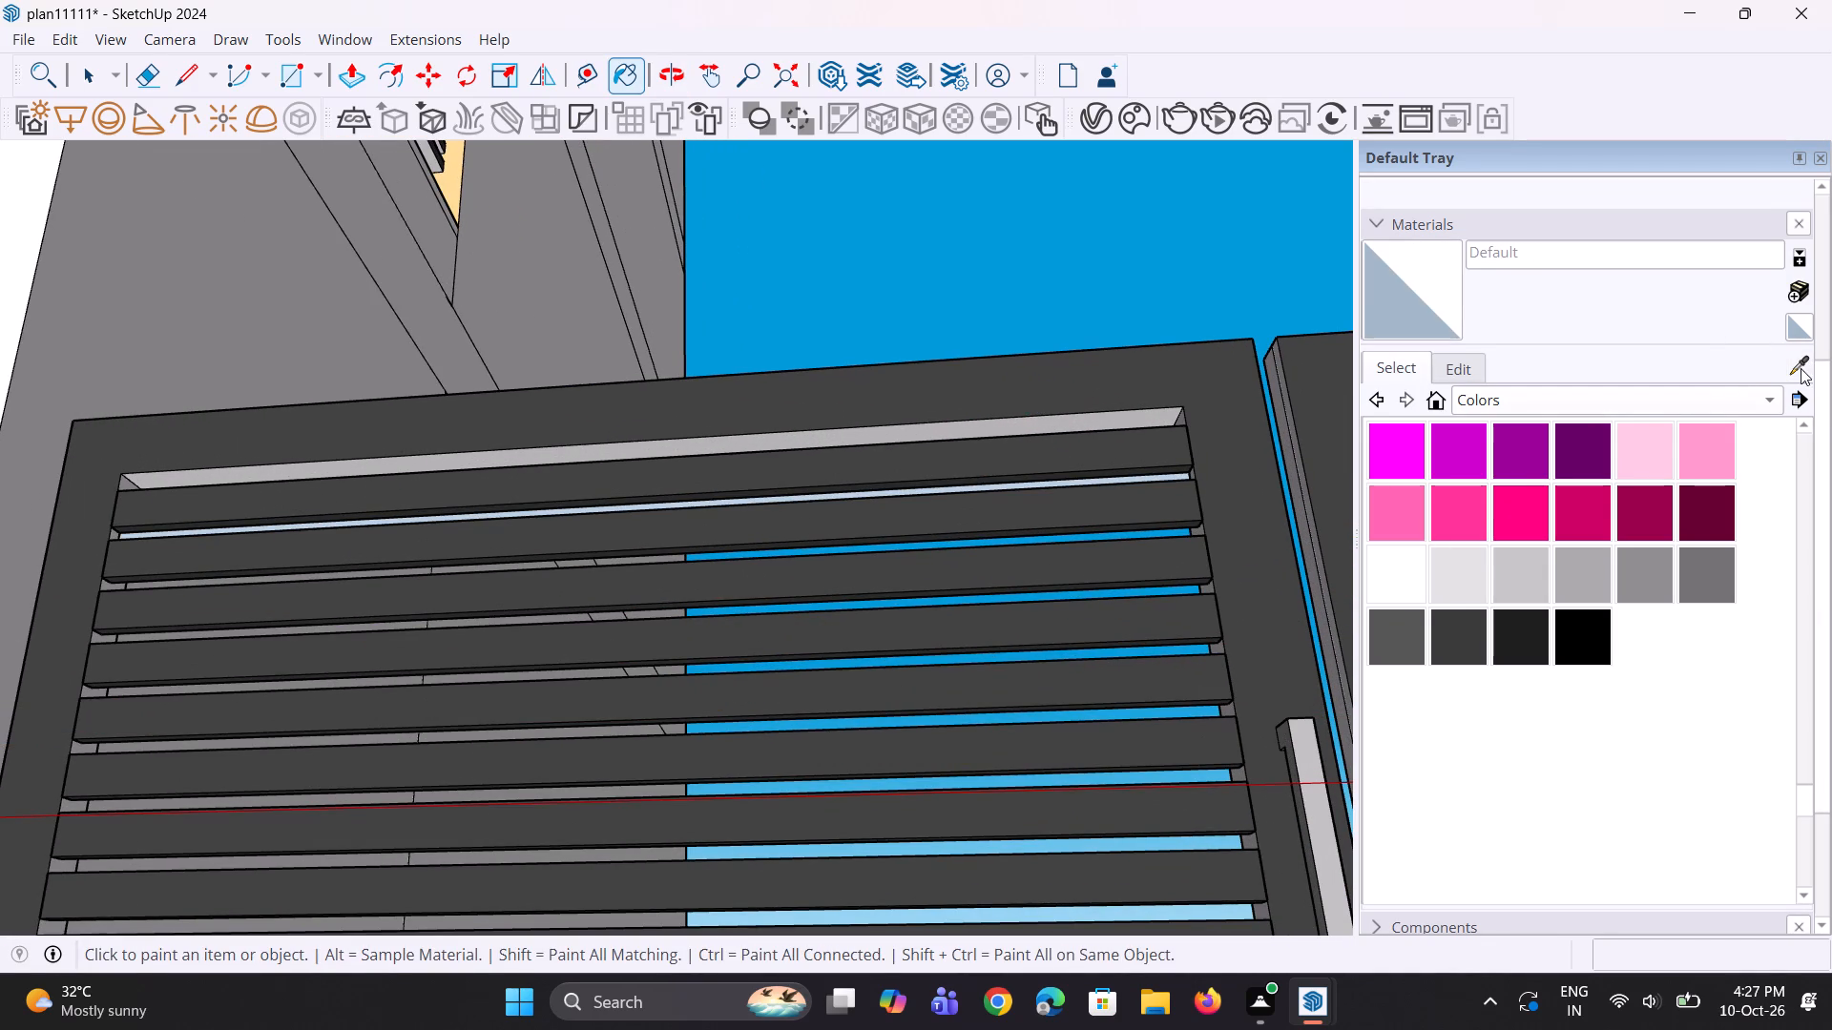
left_click(1801, 368)
left_click(1264, 534)
left_click(1146, 420)
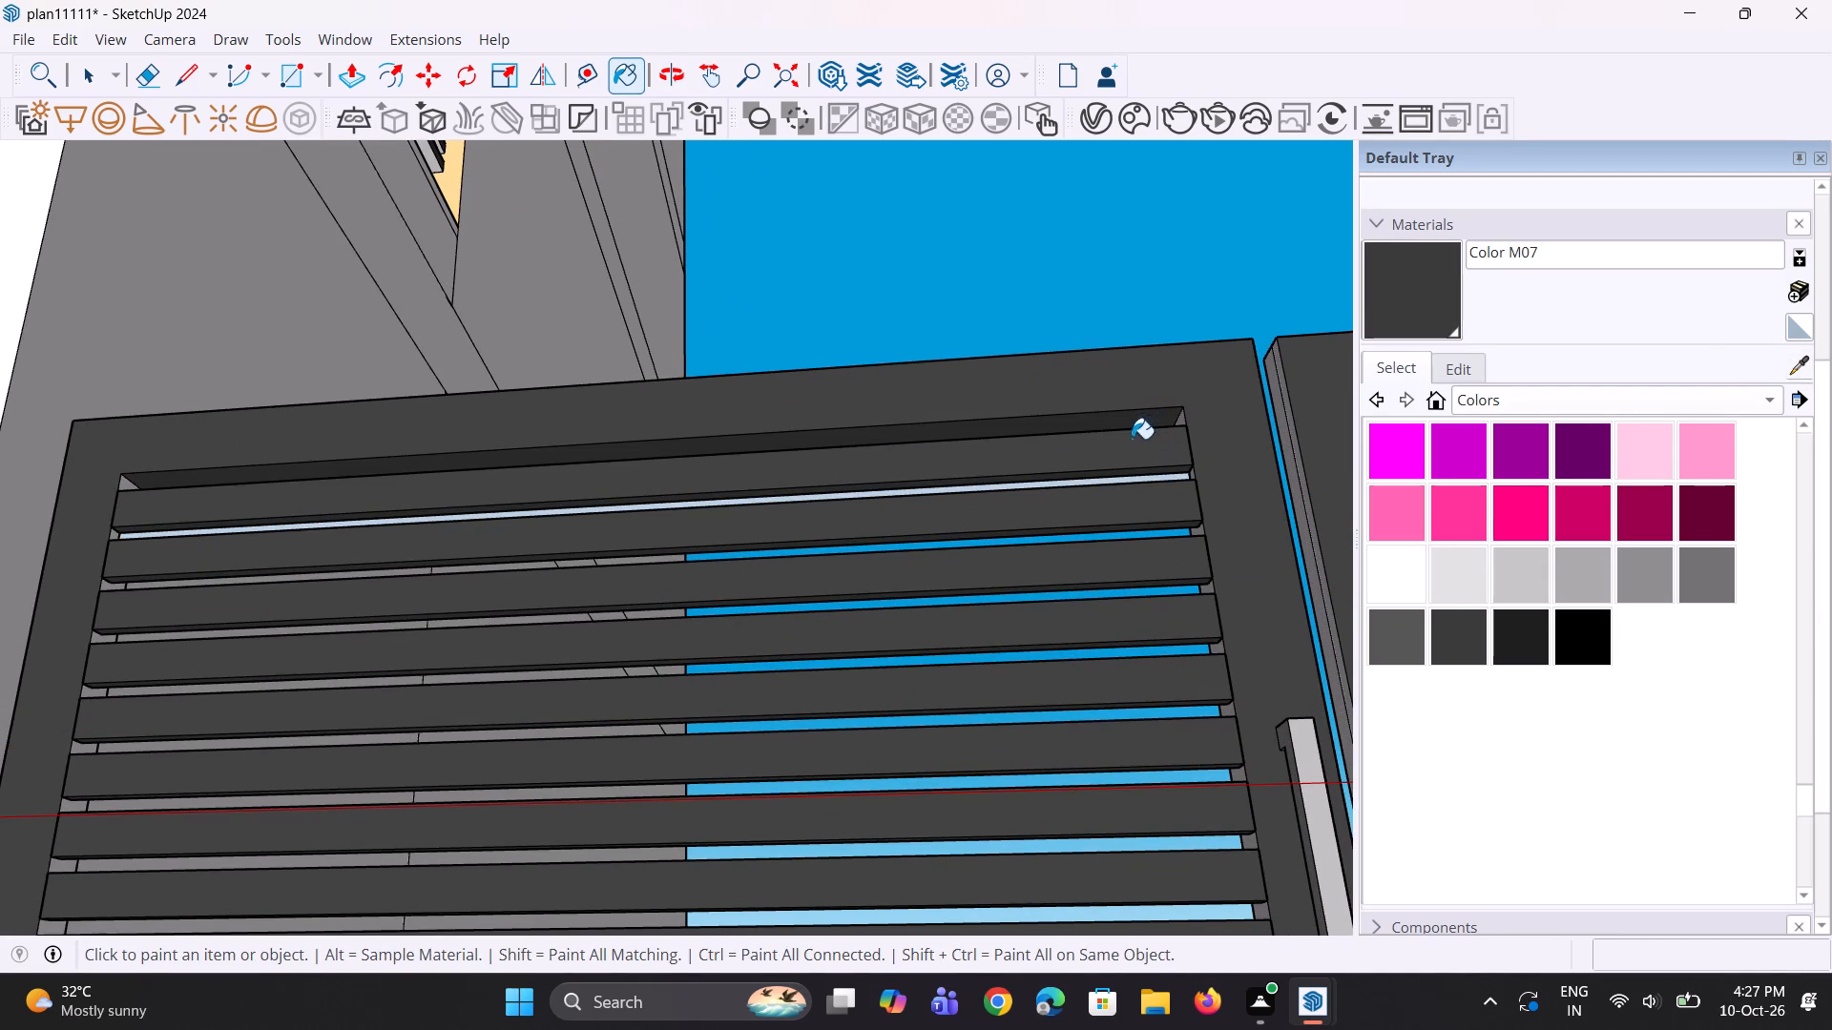
Paint the underside of the narrow gate leaf's top rail with Color M07.
middle_click_drag(1135, 553, 1115, 586)
scroll(1075, 604, "up", 1)
scroll(878, 620, "down", 5)
scroll(1366, 488, "up", 3)
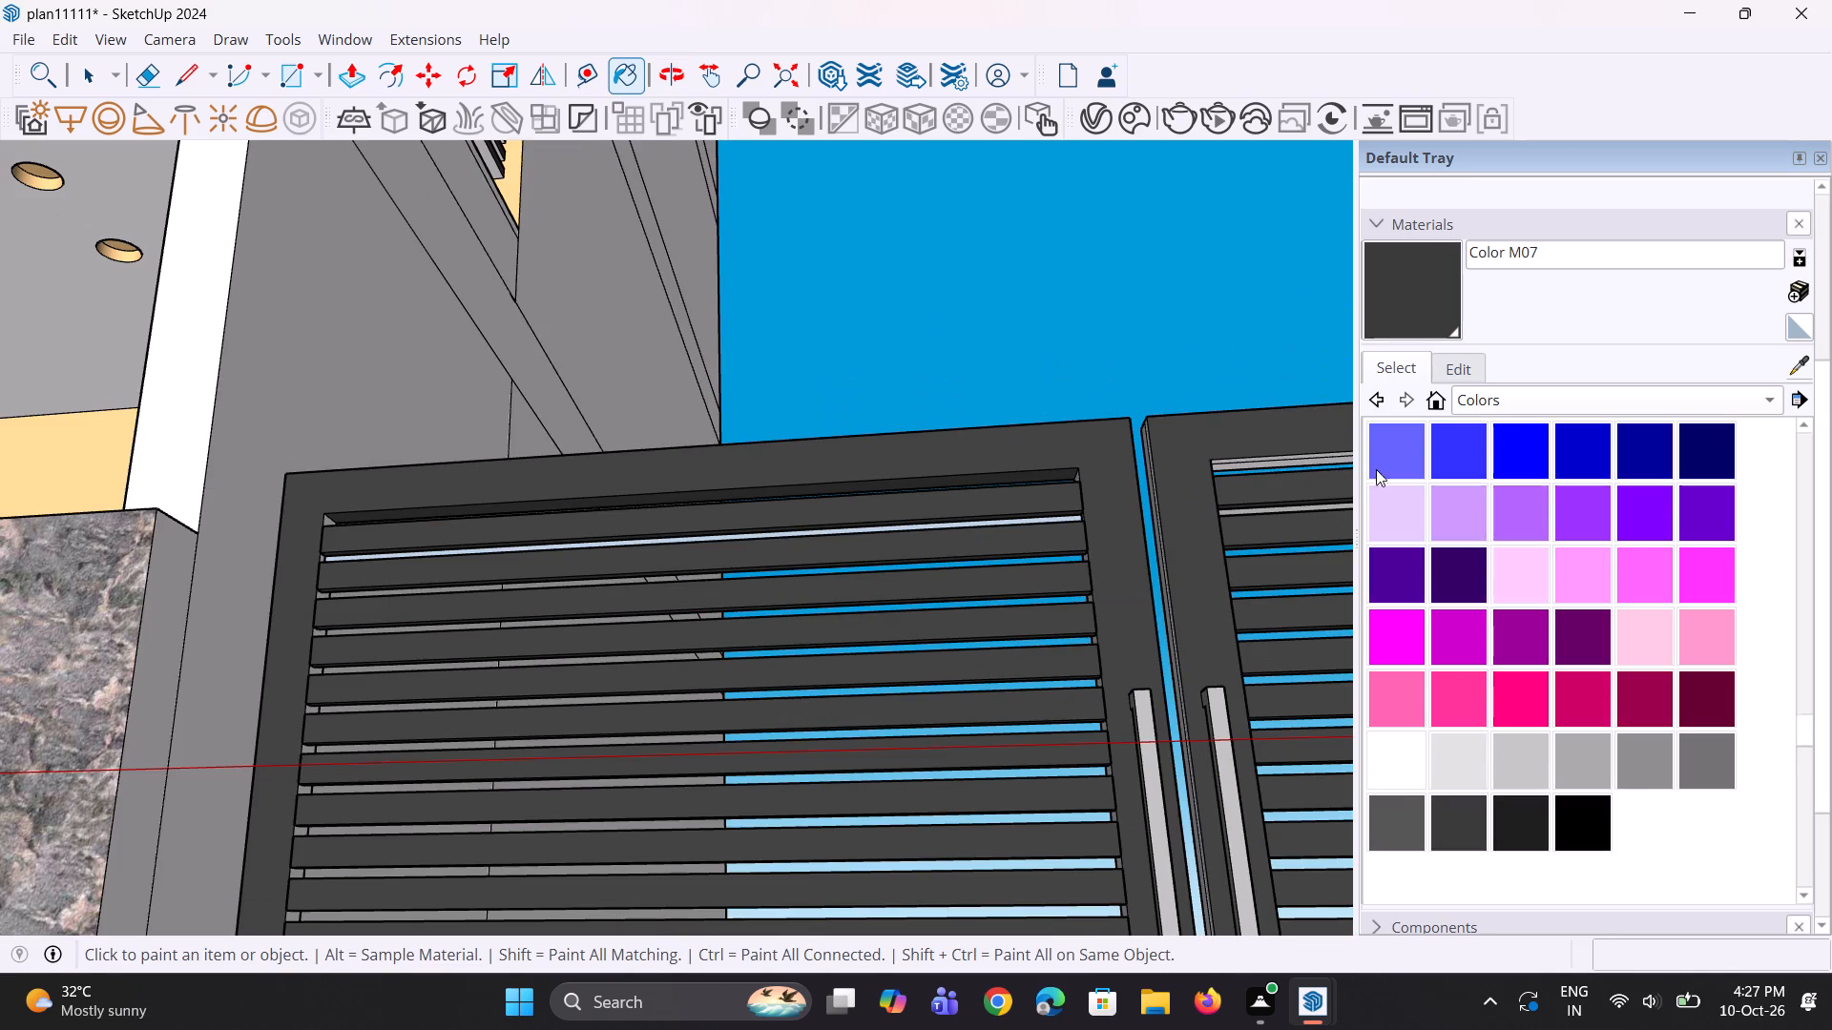
scroll(1282, 461, "up", 1)
left_click(1282, 461)
left_click(1260, 463)
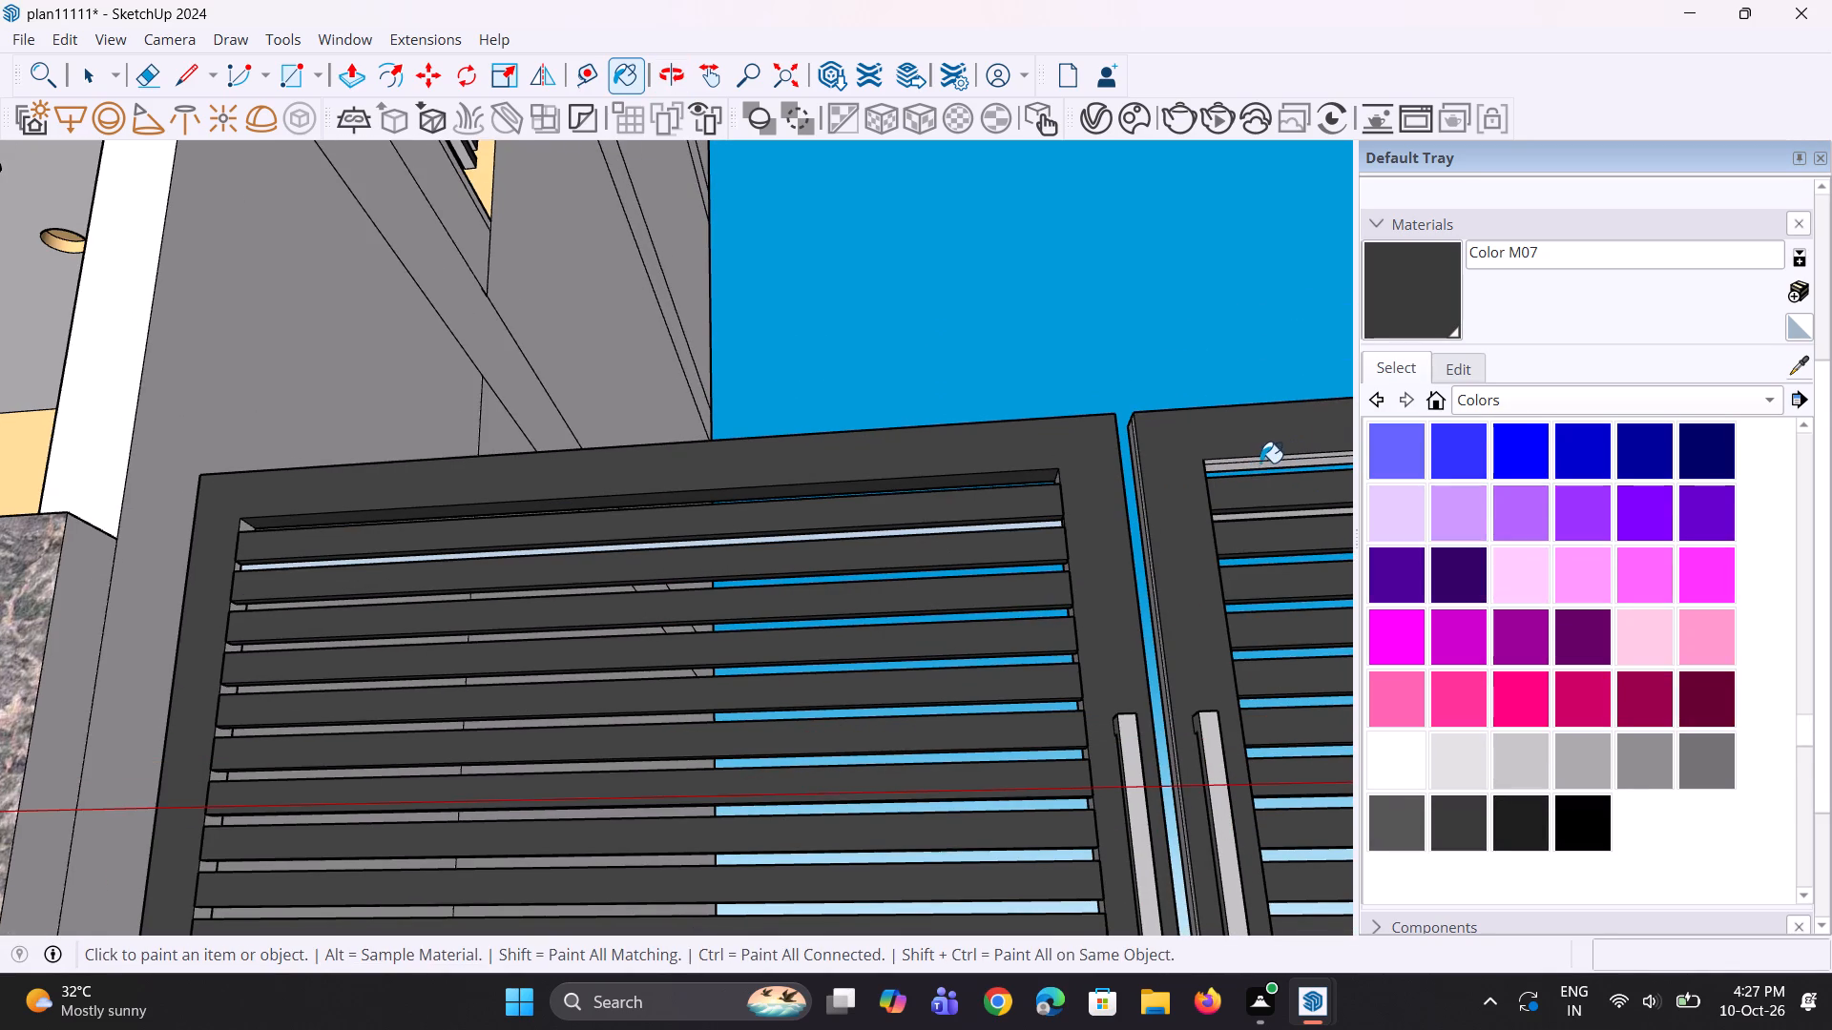
scroll(1198, 460, "down", 3)
scroll(1233, 460, "up", 11)
scroll(1252, 455, "down", 3)
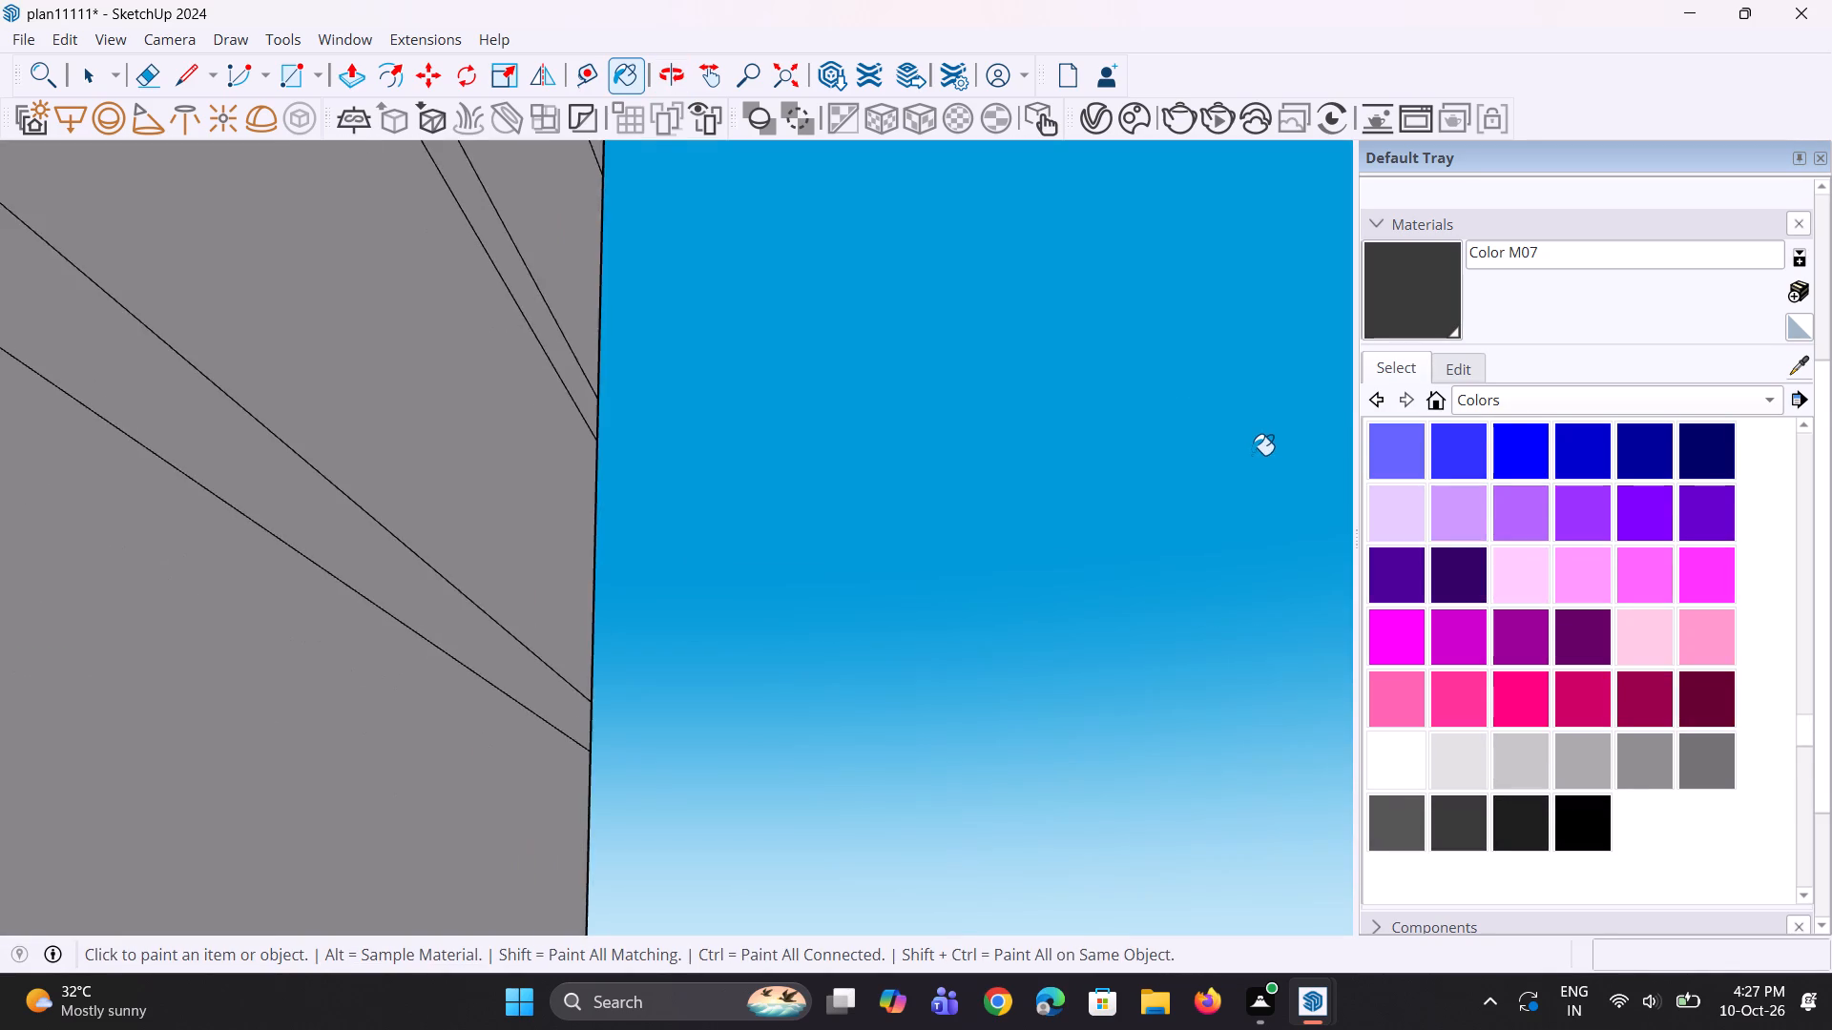
scroll(1248, 447, "down", 4)
left_click(1243, 438)
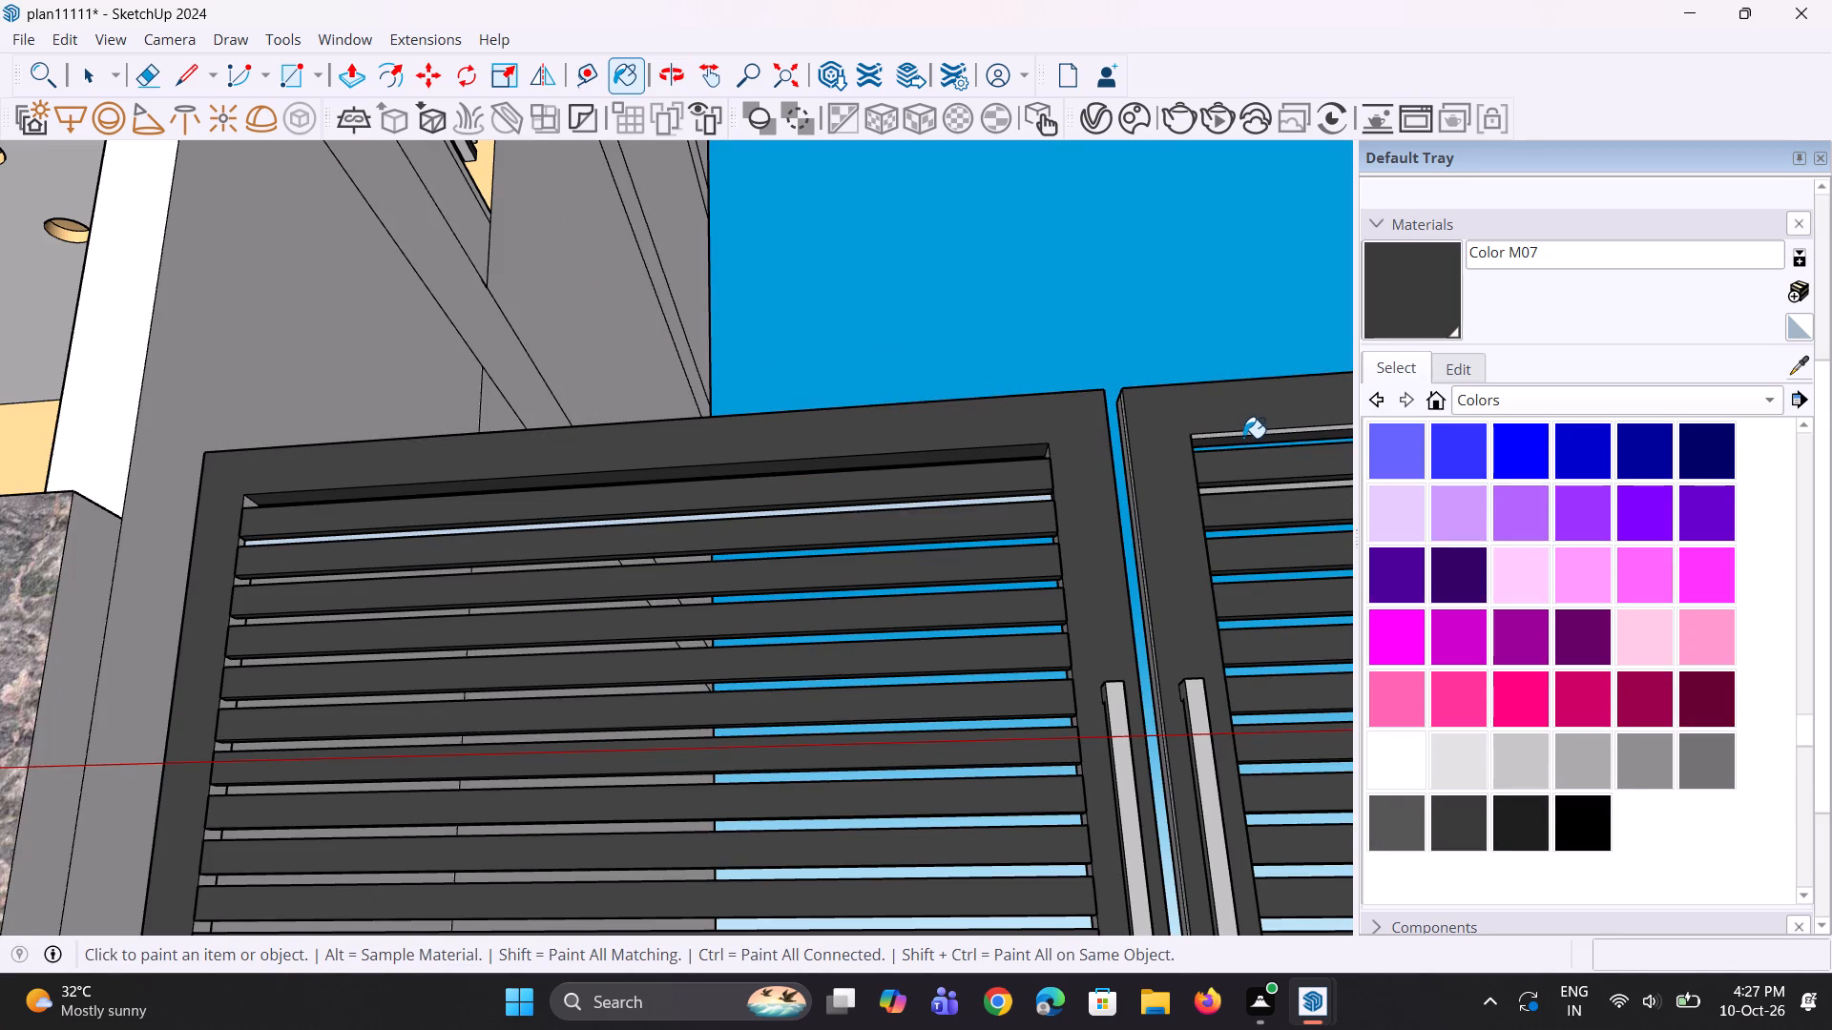
scroll(1242, 436, "up", 2)
left_click(1242, 435)
Paint the upper inner faces of both gate leaves' bottom rails with Color M07.
scroll(1175, 450, "down", 13)
middle_click_drag(982, 472, 1054, 784)
scroll(1114, 615, "down", 1)
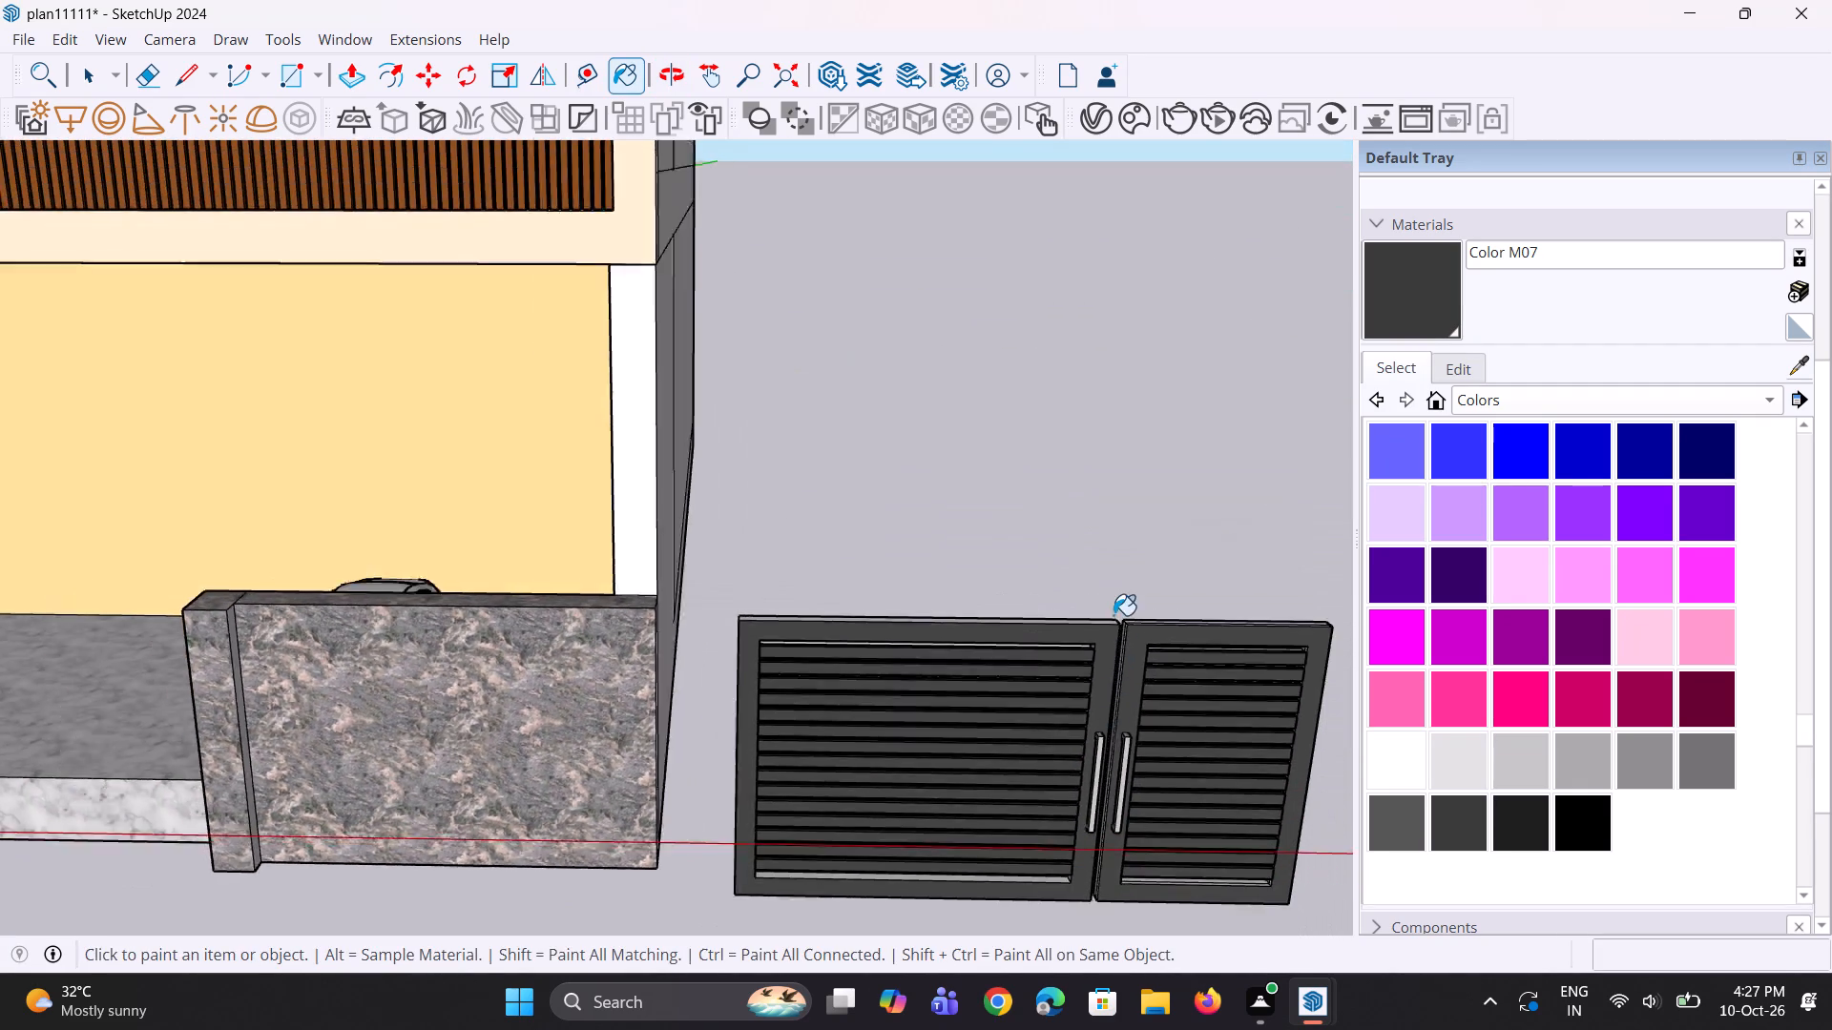
scroll(1114, 615, "down", 2)
scroll(1038, 794, "up", 12)
left_click(1107, 853)
scroll(1054, 835, "down", 4)
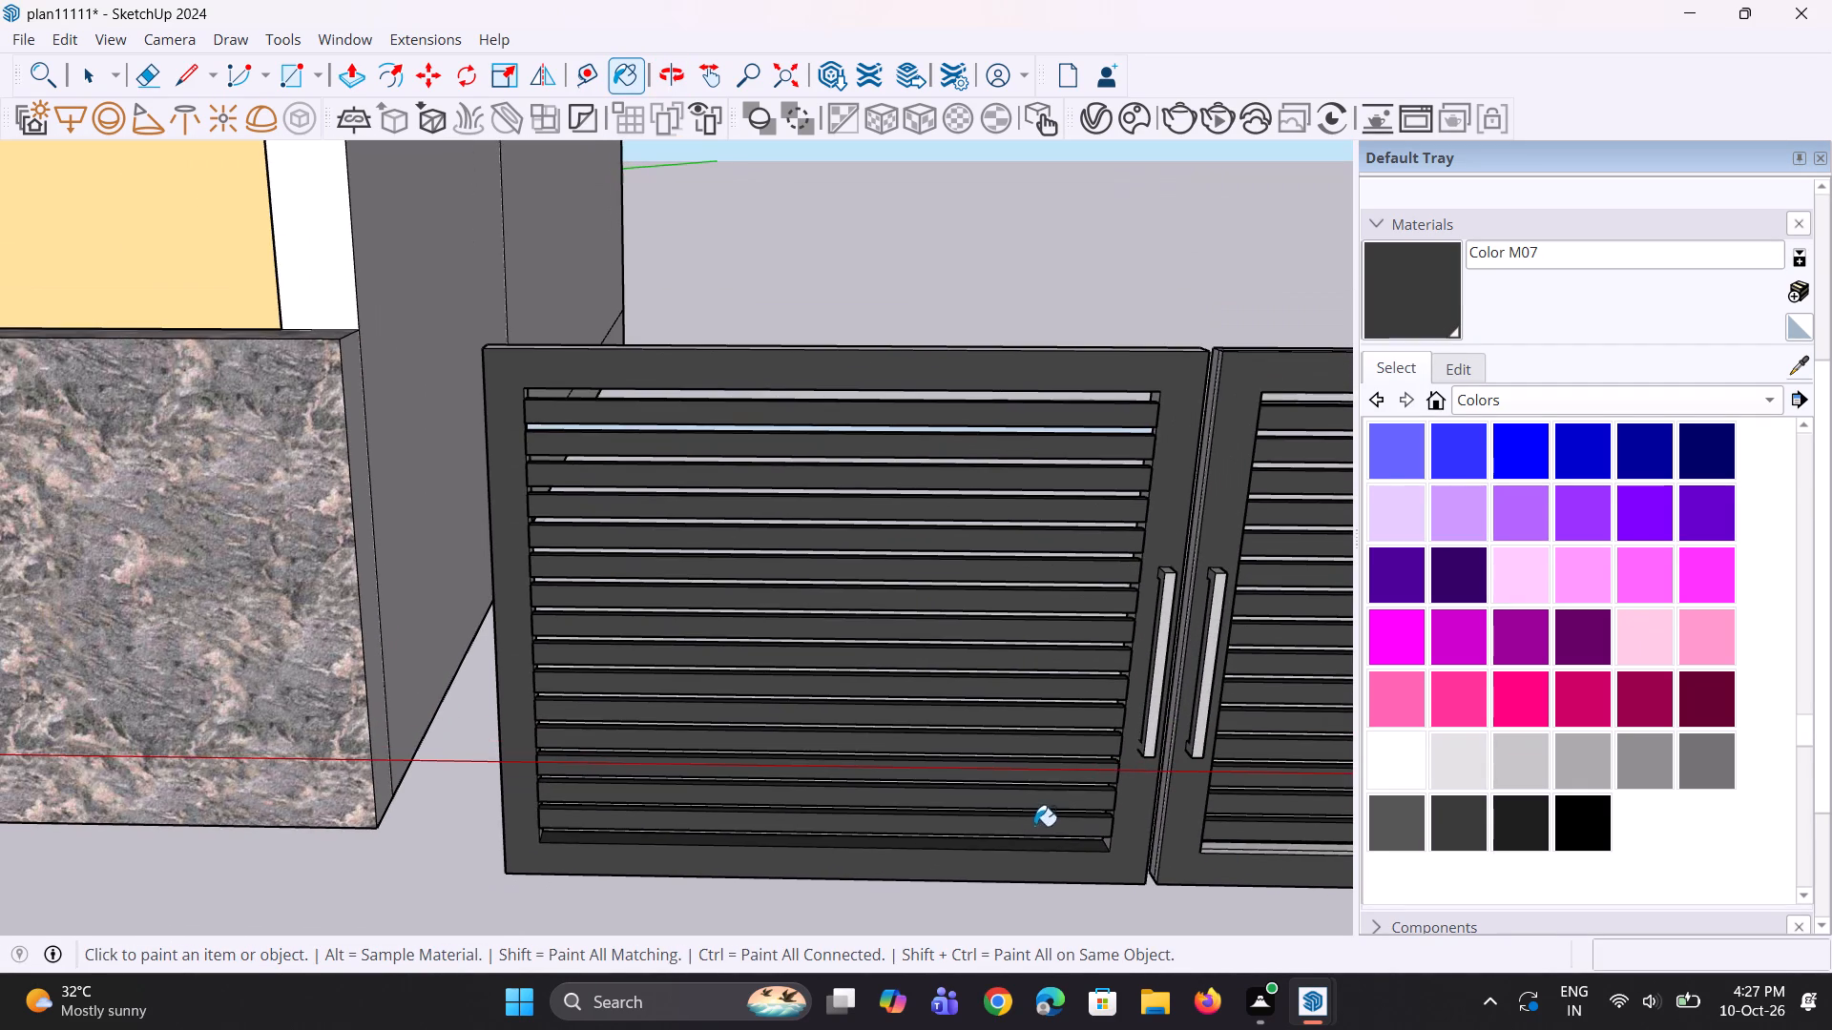
scroll(1364, 906, "up", 3)
scroll(1240, 853, "up", 3)
left_click(1247, 852)
scroll(1255, 850, "up", 3)
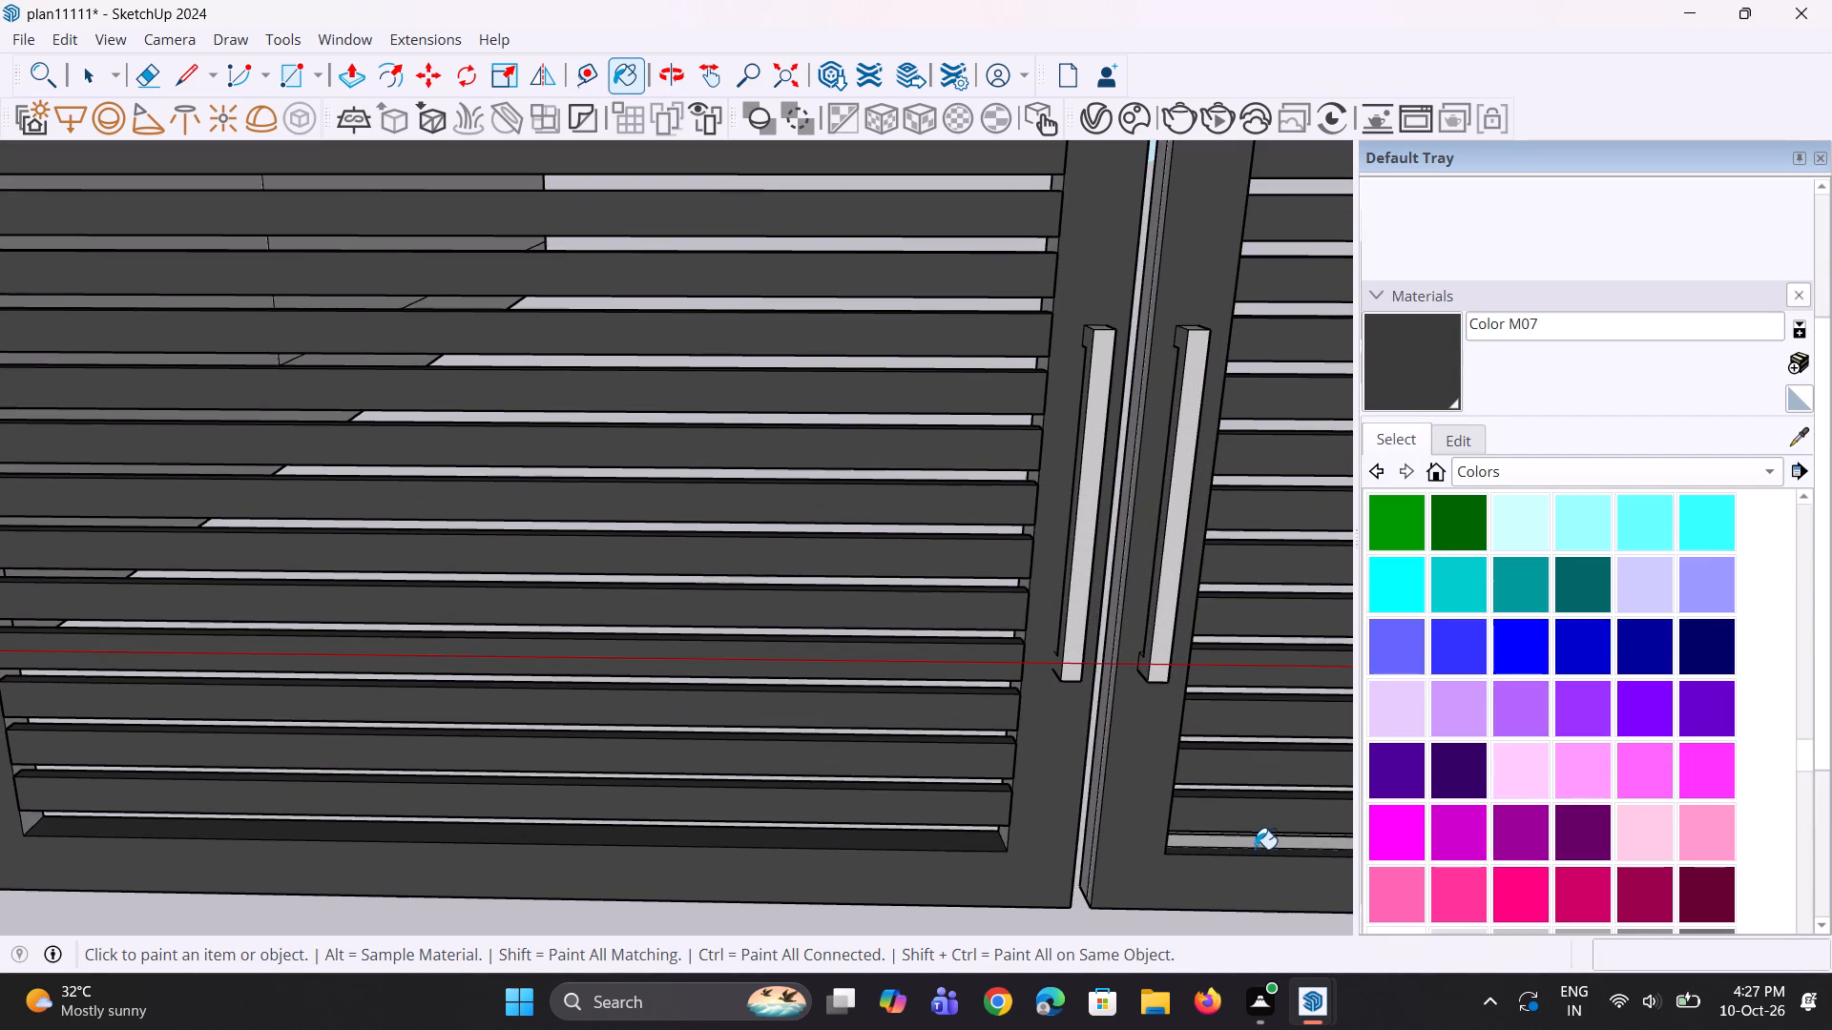
left_click(1259, 844)
Select both gate leaves with their slats and handles and make them a single group.
scroll(1197, 790, "down", 10)
middle_click_drag(834, 465, 896, 447)
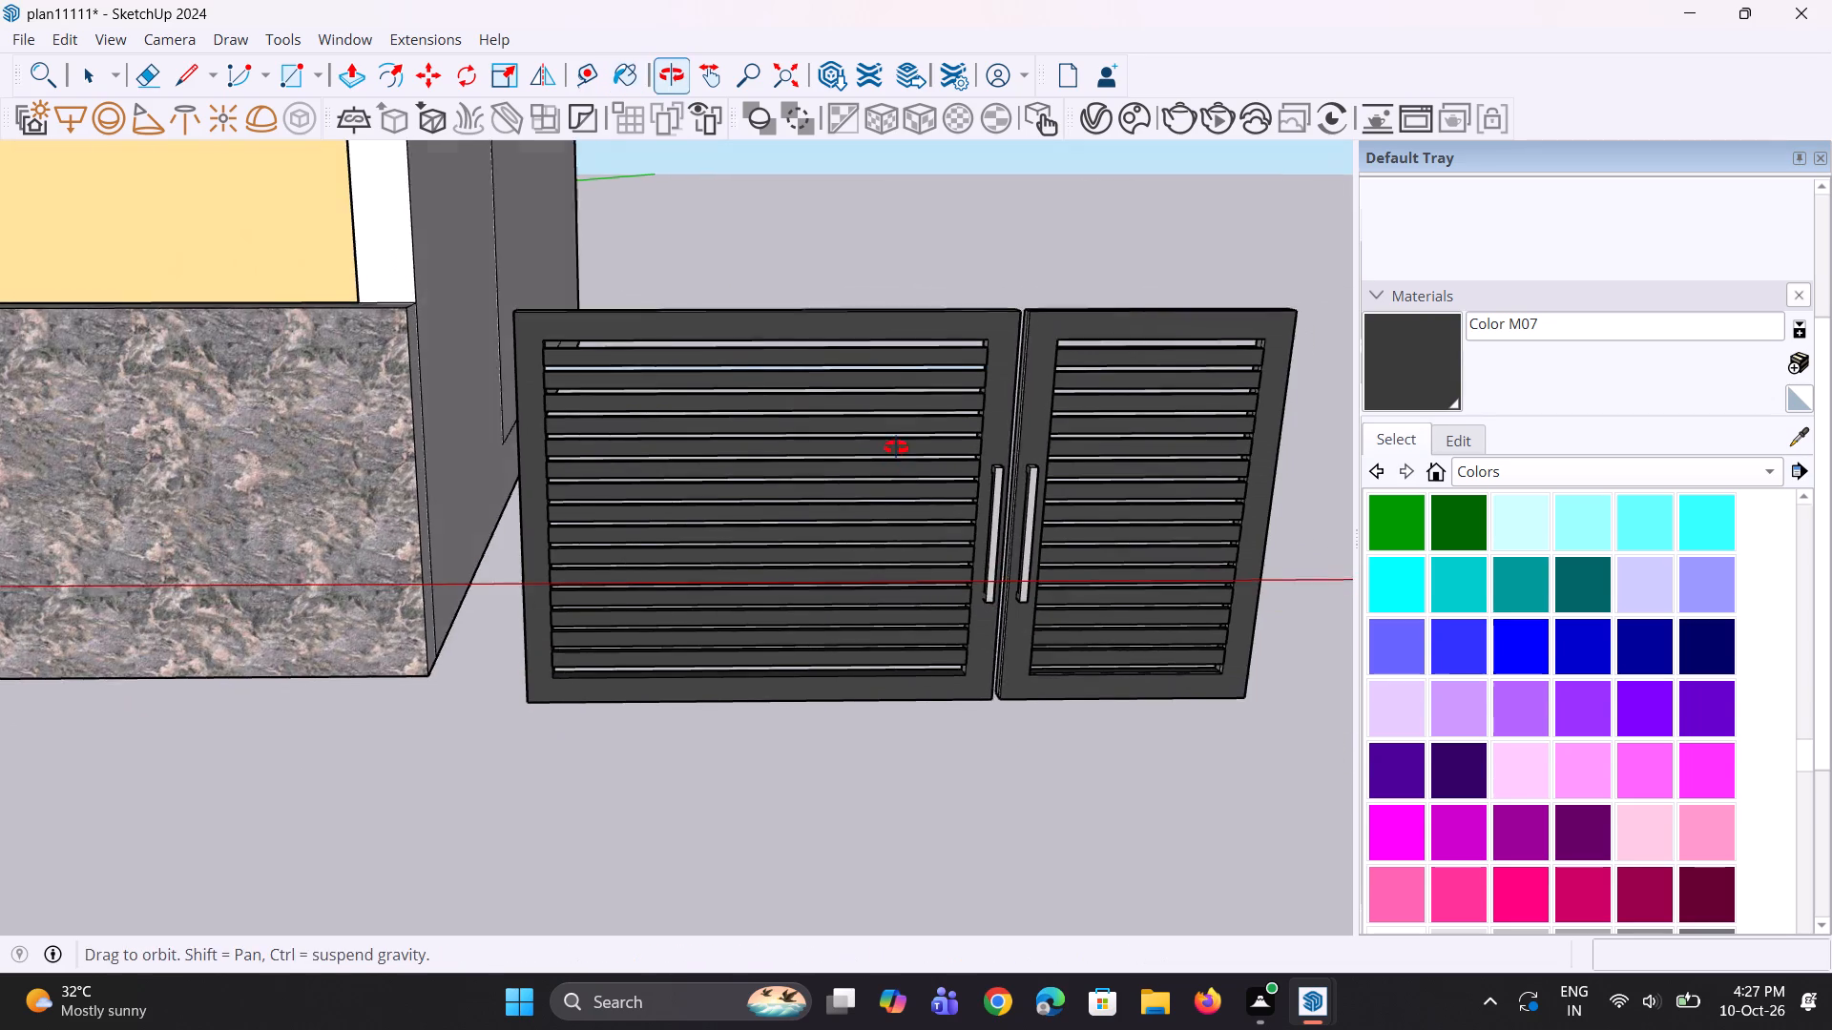
middle_click_drag(896, 447, 911, 441)
key("space")
key("space")
key("space")
left_click_drag(497, 282, 884, 737)
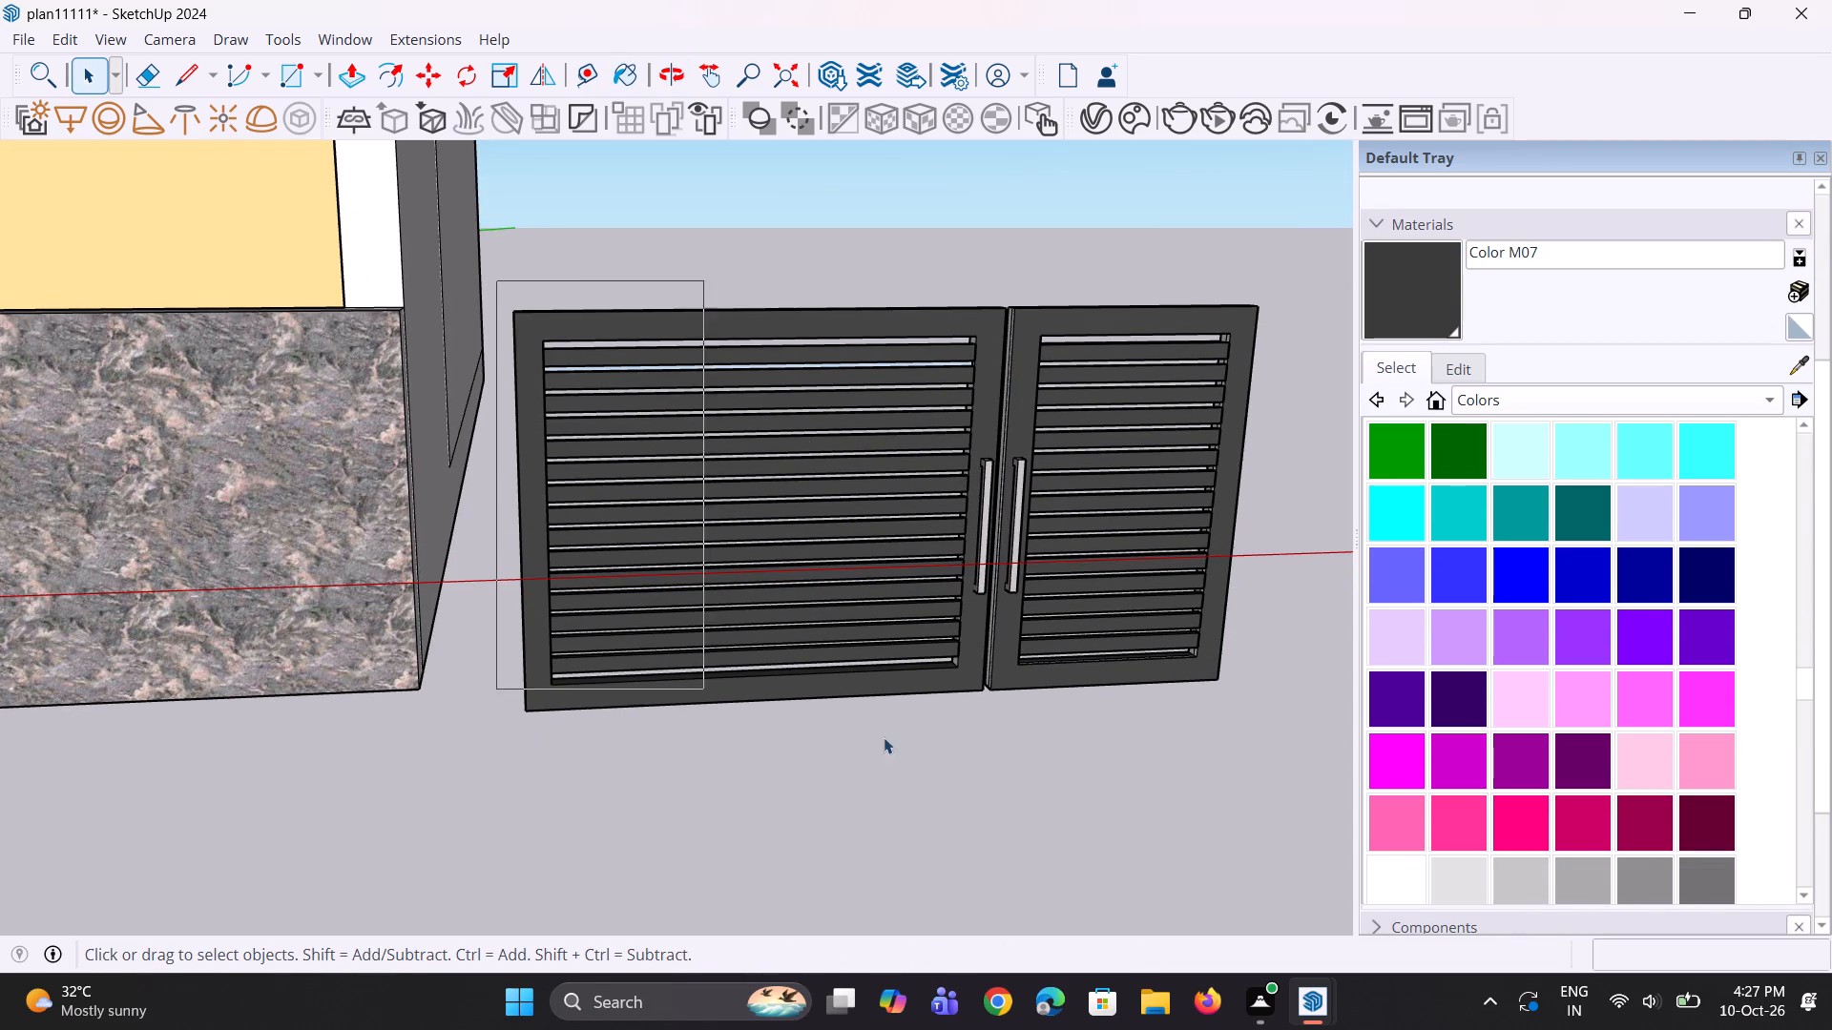
left_click_drag(884, 737, 1309, 785)
right_click(1079, 523)
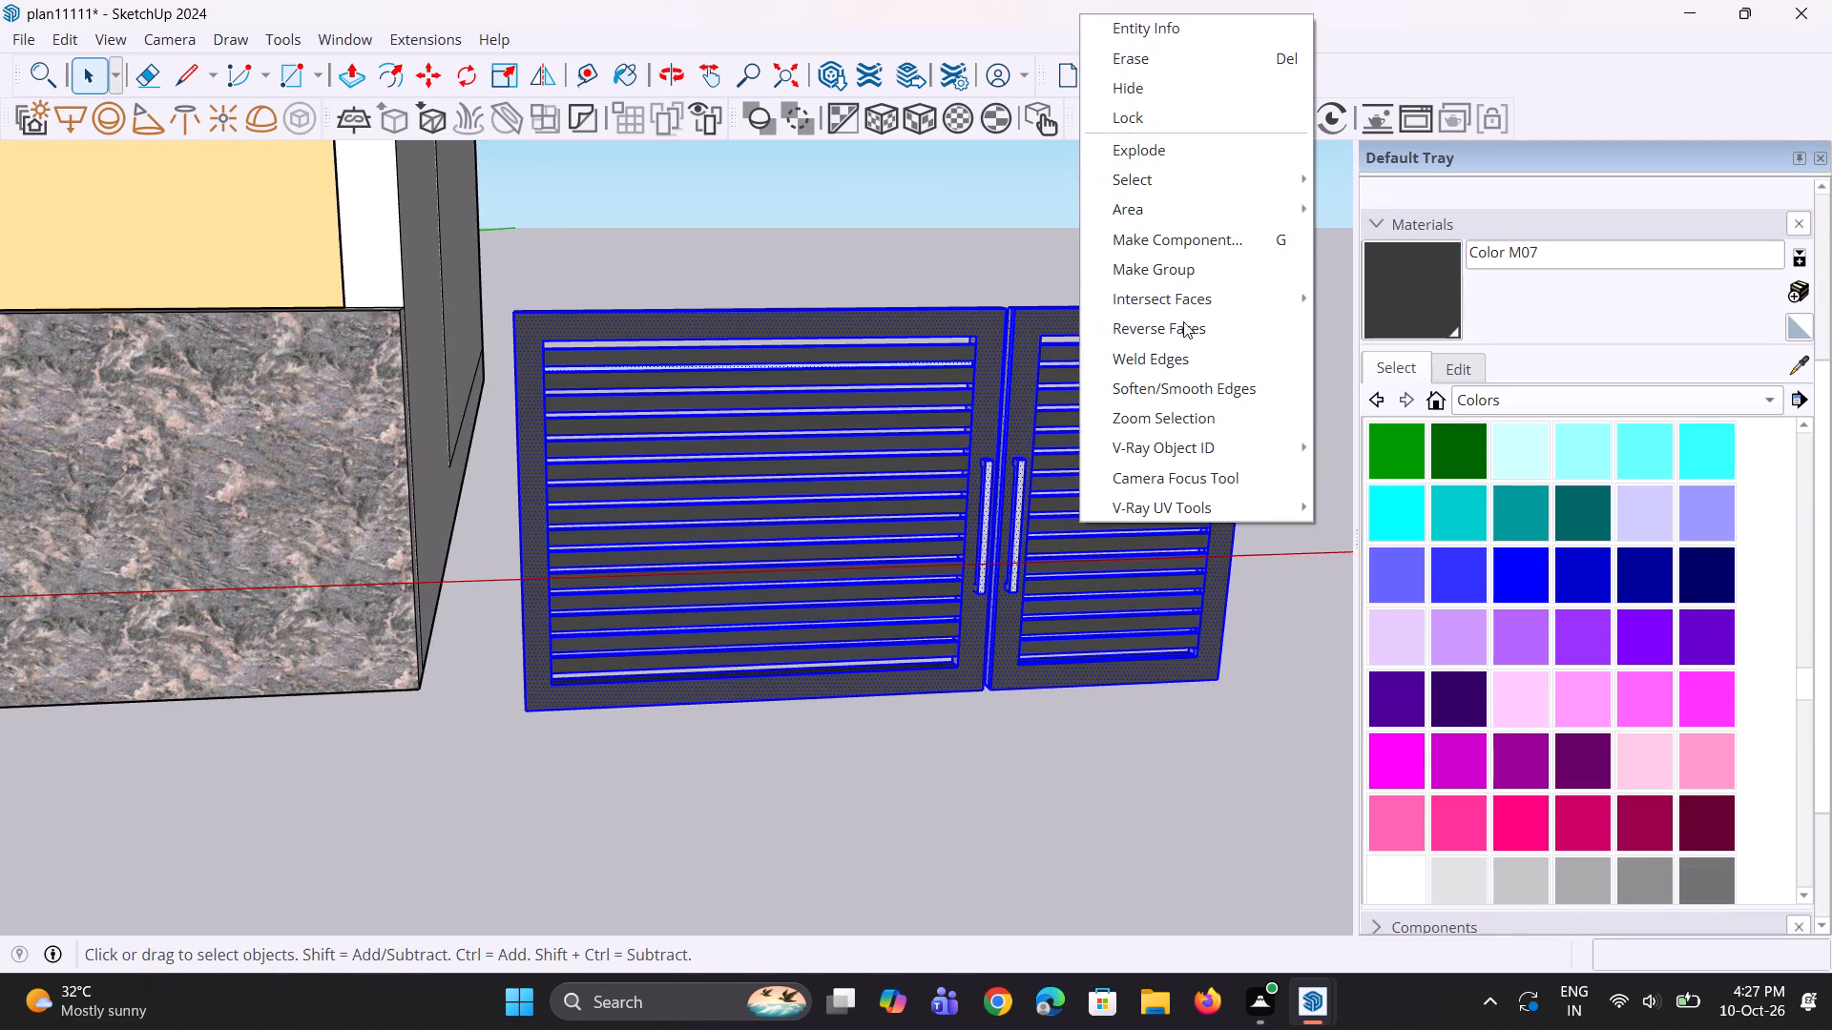
left_click(1186, 268)
Move the gate group about 23' by its lower corner into the opening between the two granite boundary wall pillars.
scroll(1159, 525, "down", 4)
scroll(722, 659, "down", 3)
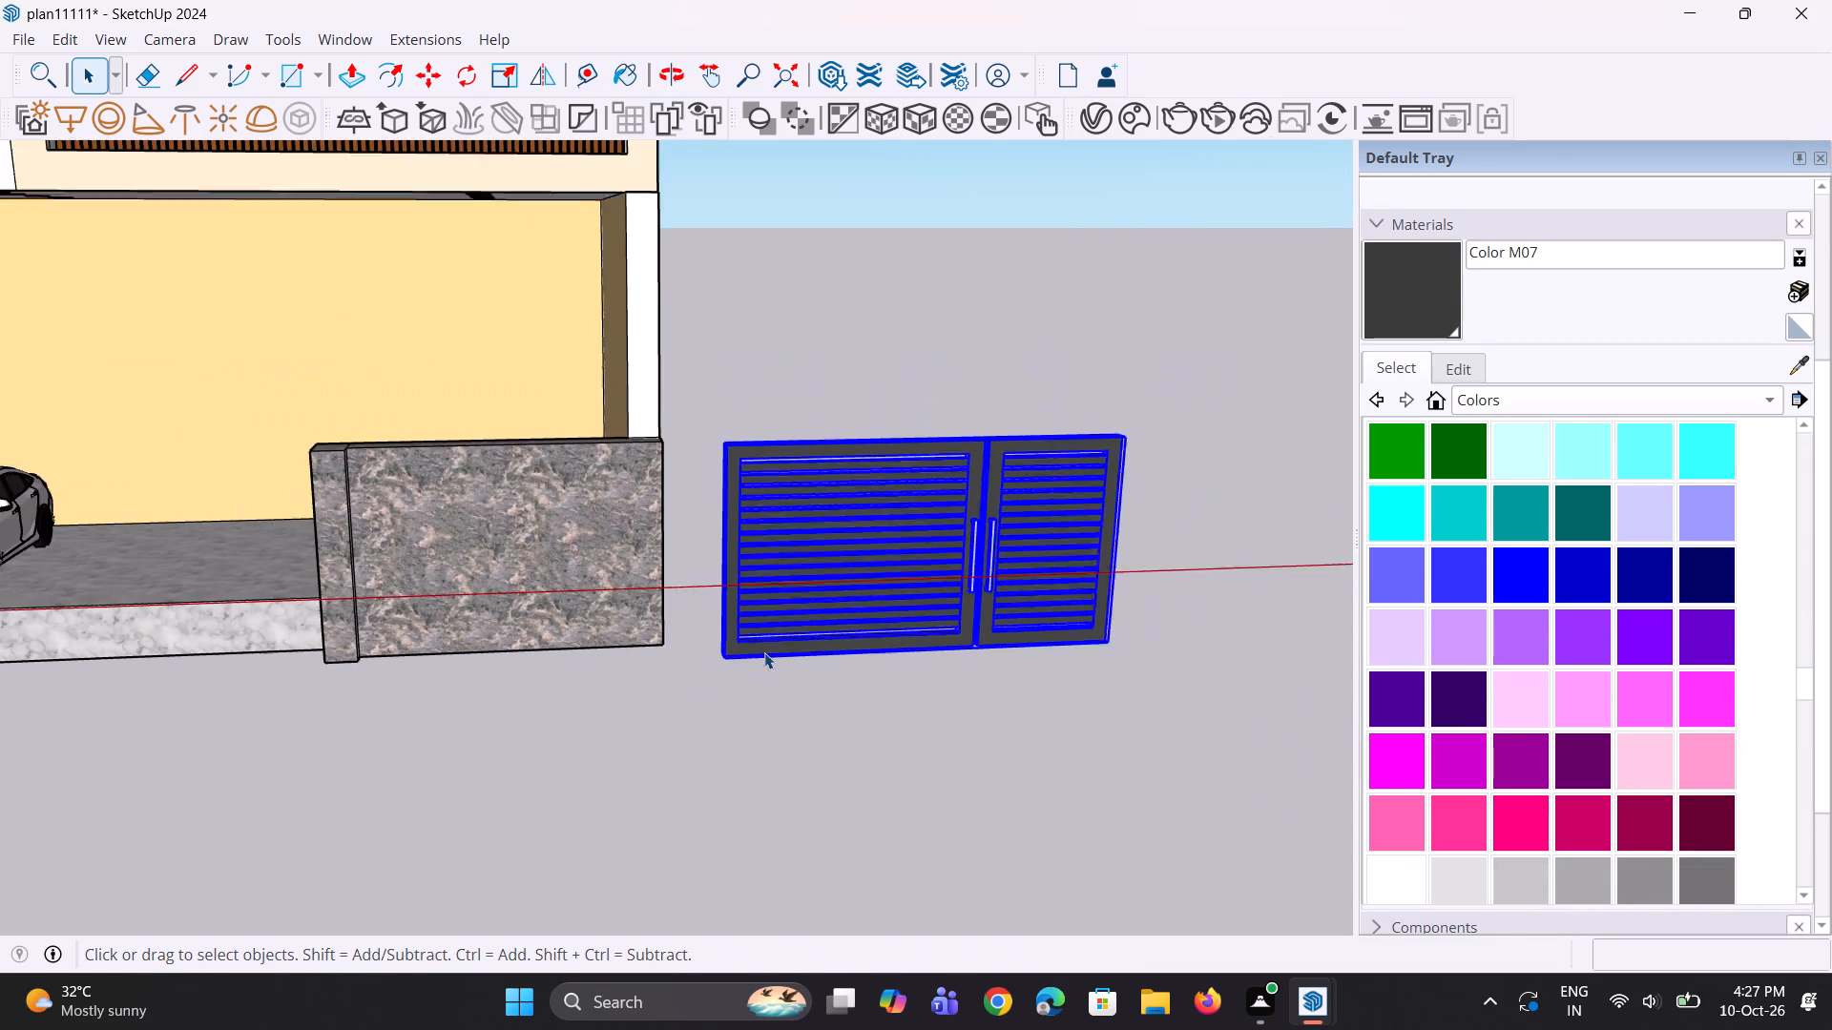
scroll(764, 652, "down", 1)
scroll(856, 643, "down", 8)
scroll(195, 621, "up", 3)
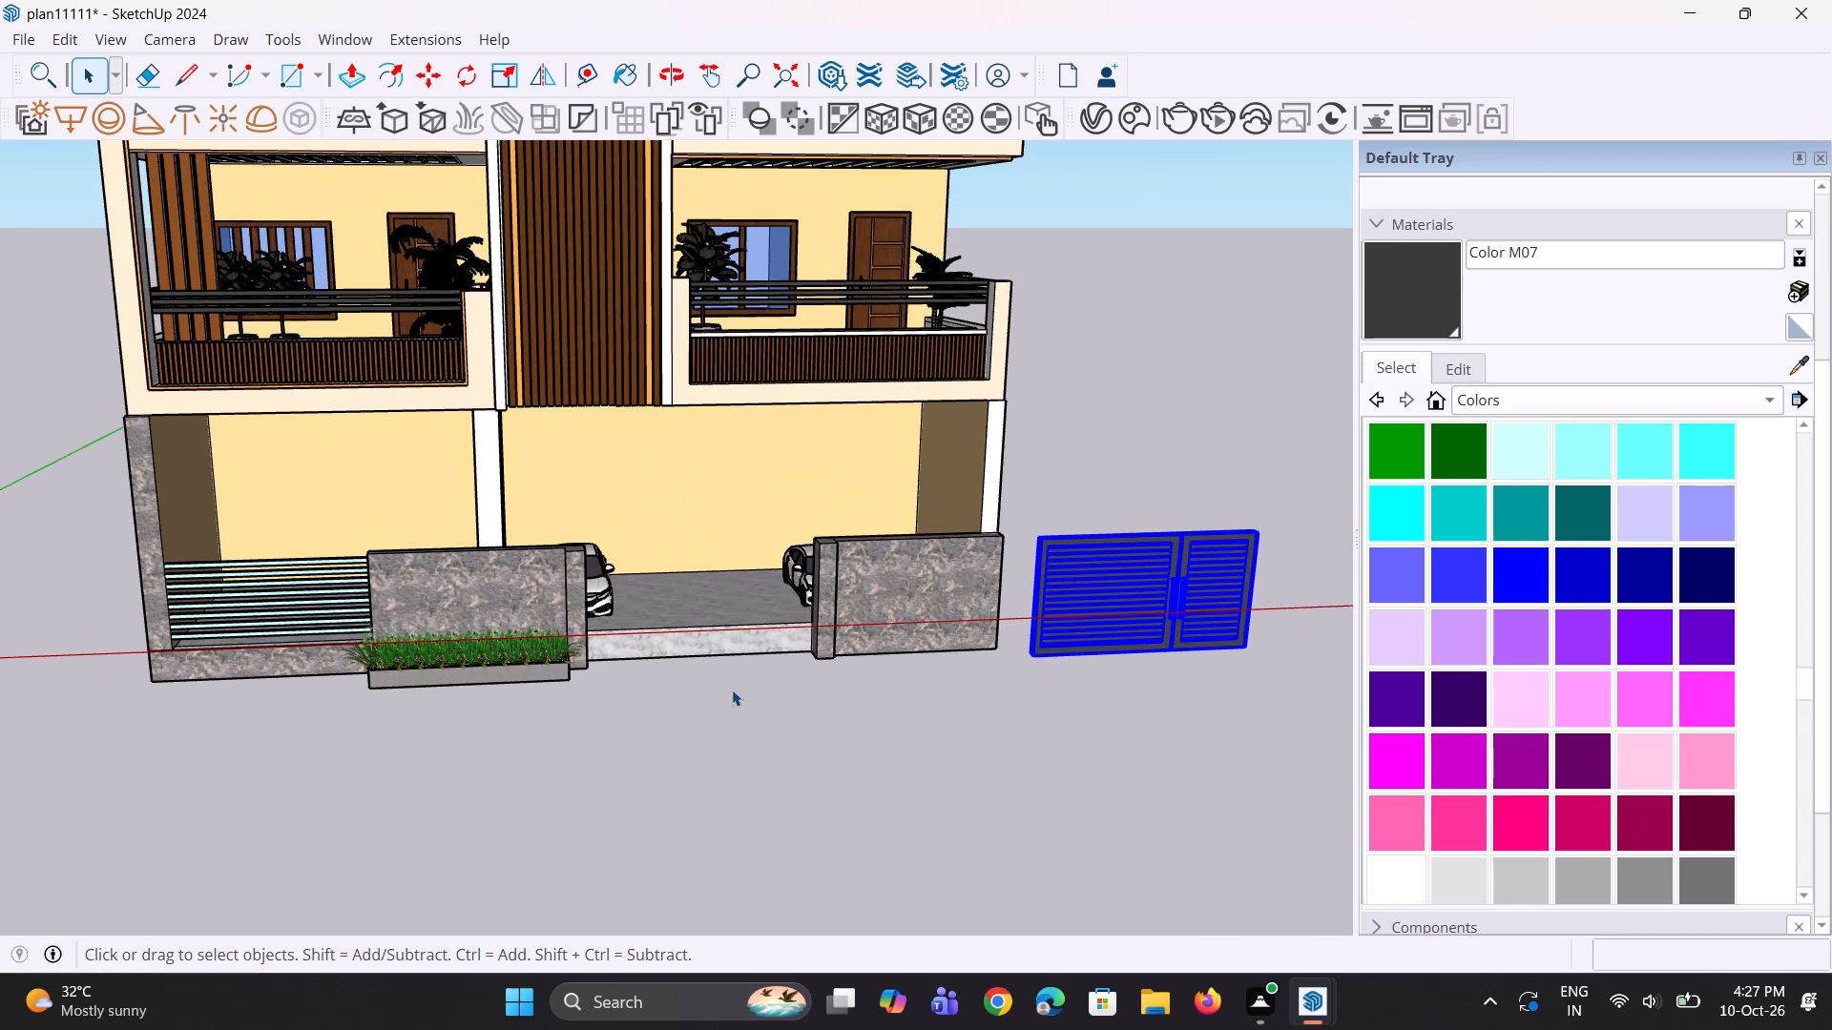
key("m")
left_click(1033, 653)
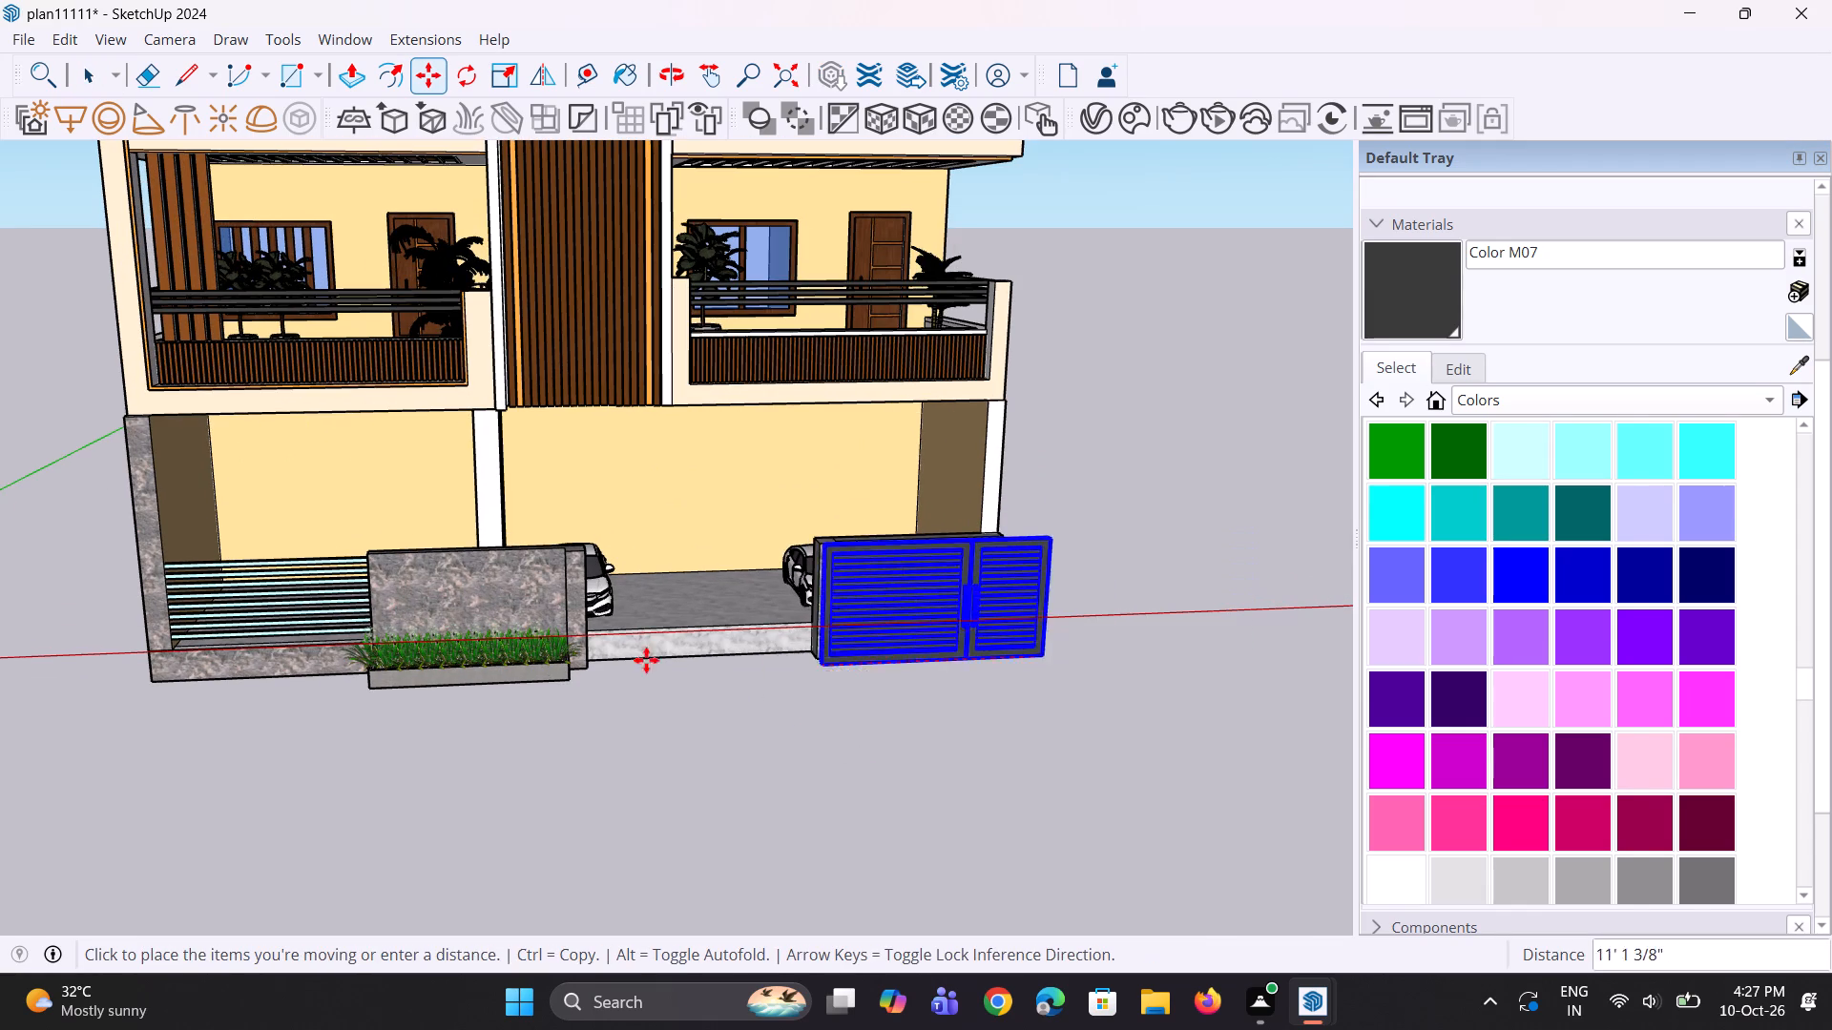
scroll(560, 654, "up", 2)
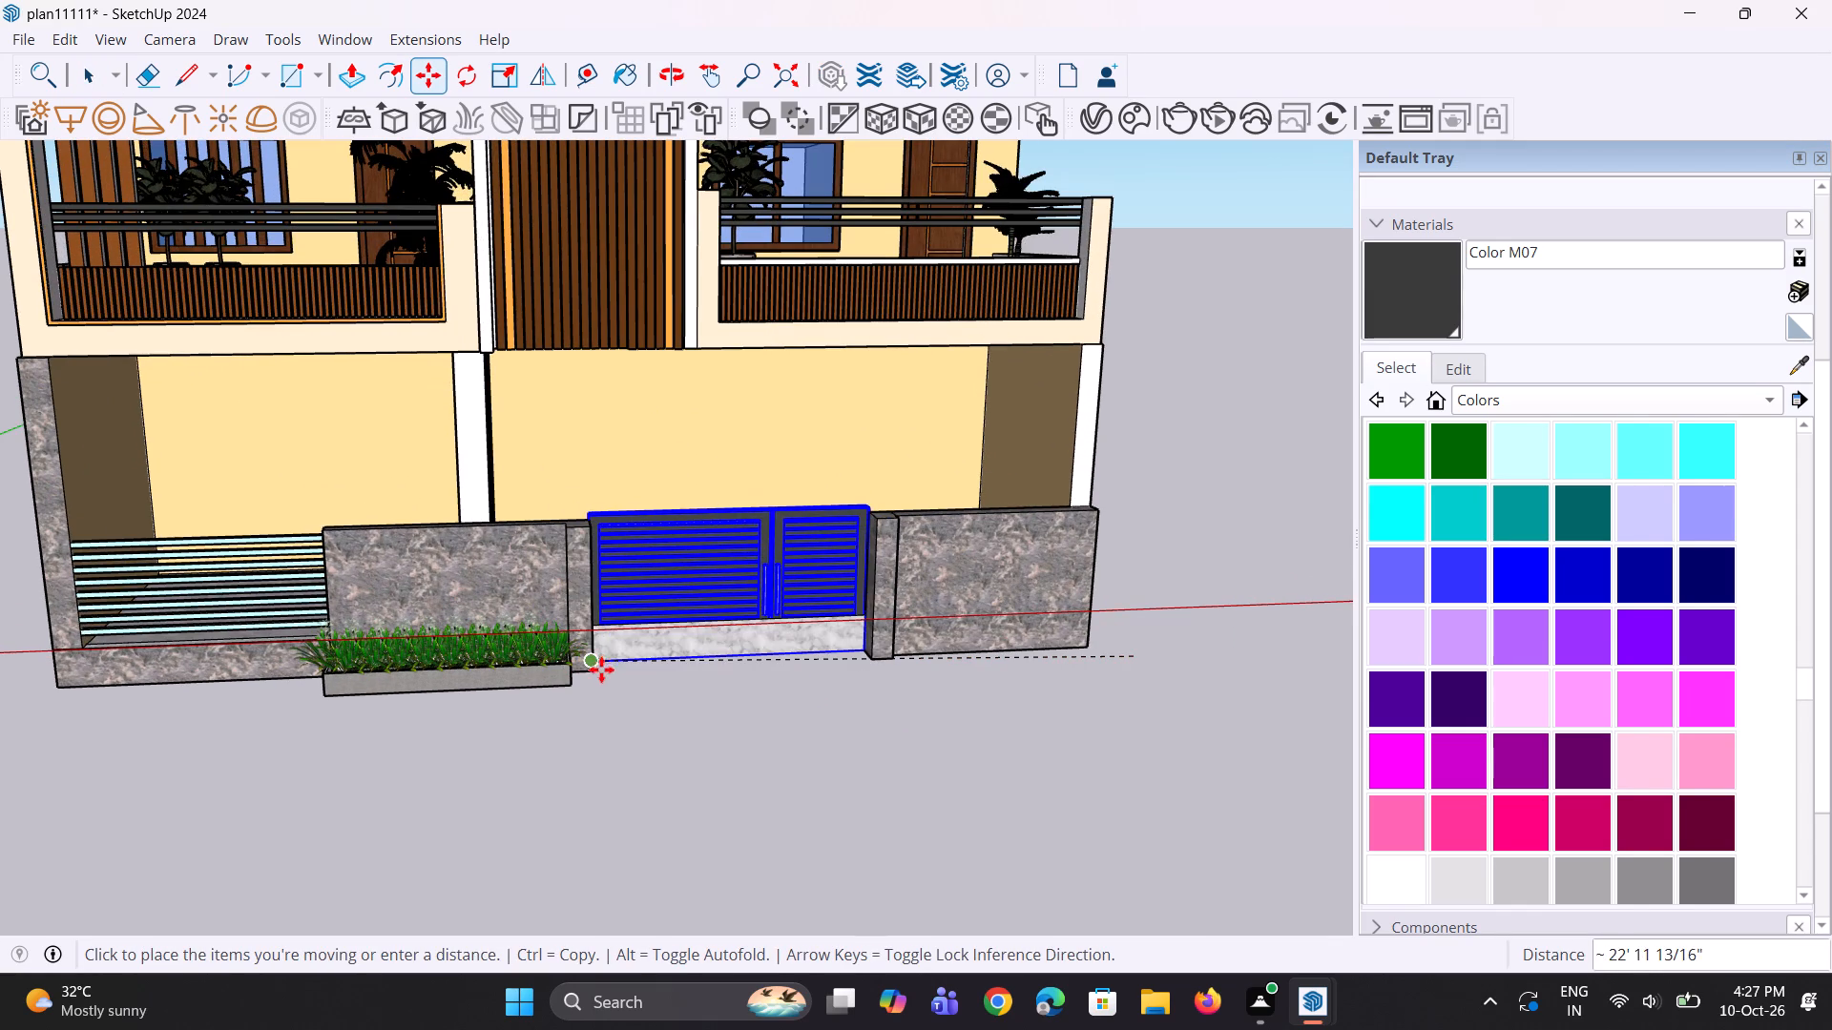
left_click(601, 669)
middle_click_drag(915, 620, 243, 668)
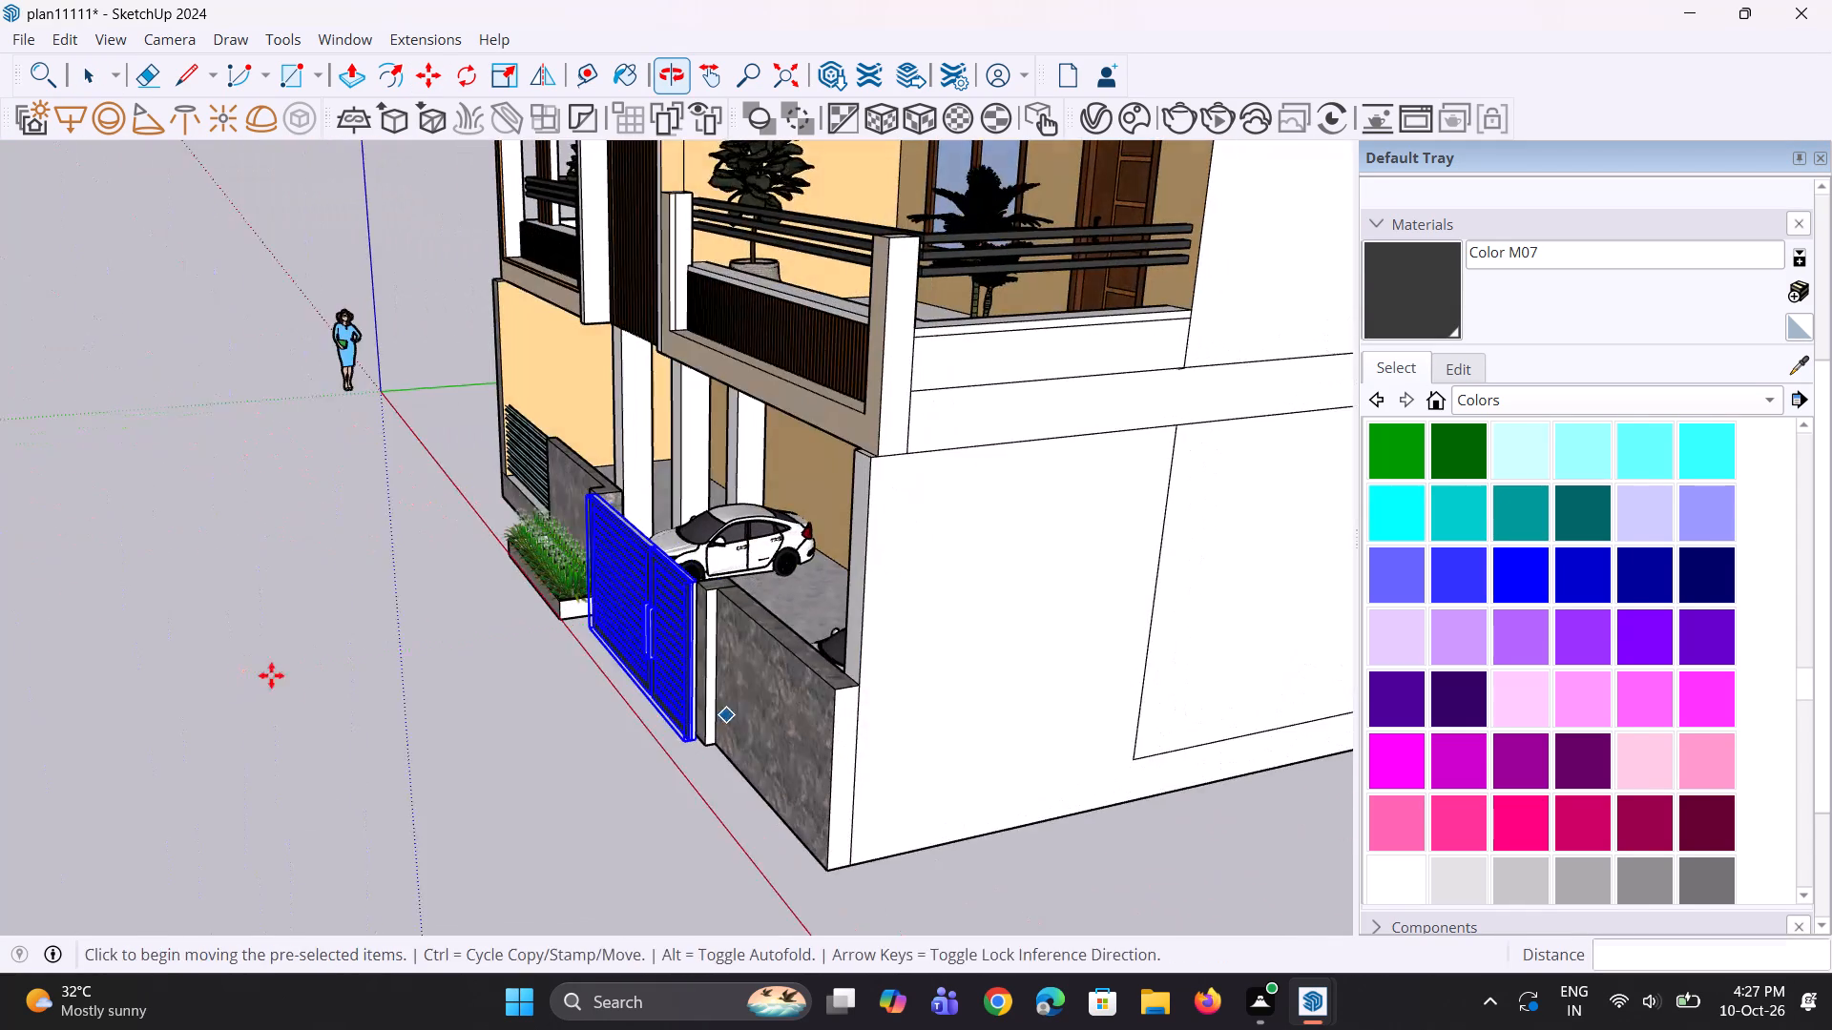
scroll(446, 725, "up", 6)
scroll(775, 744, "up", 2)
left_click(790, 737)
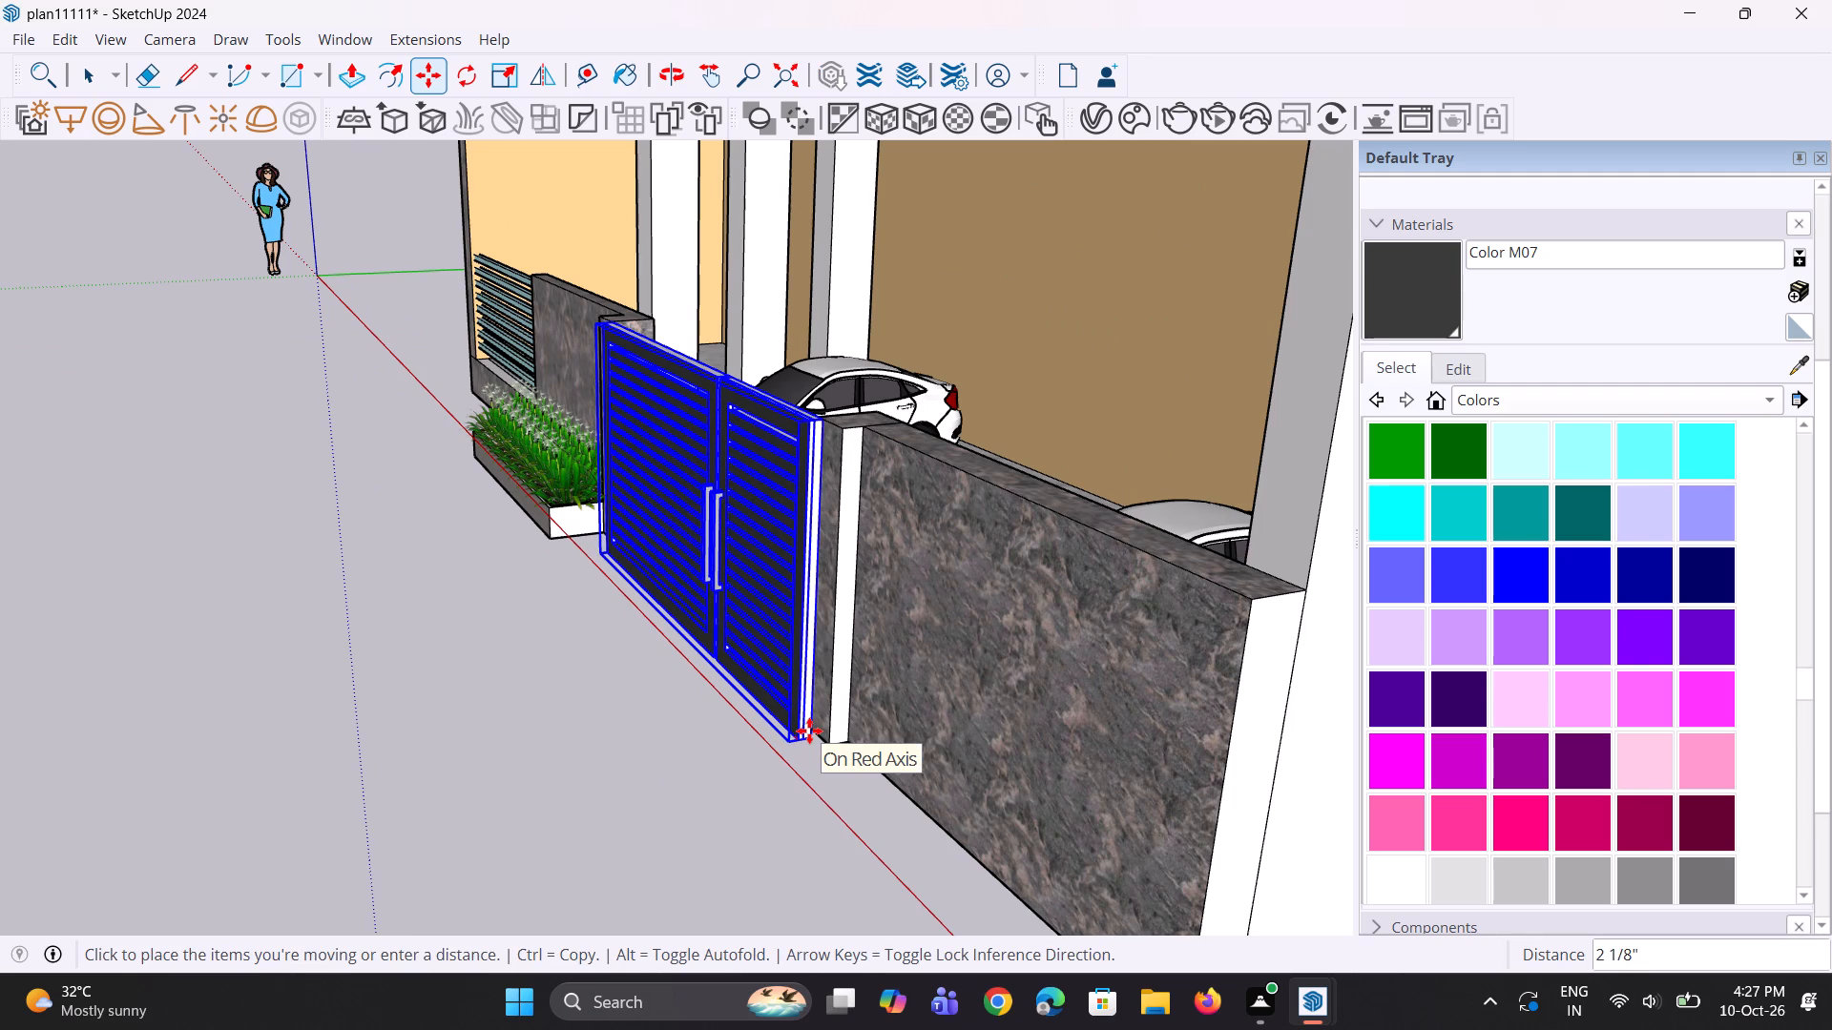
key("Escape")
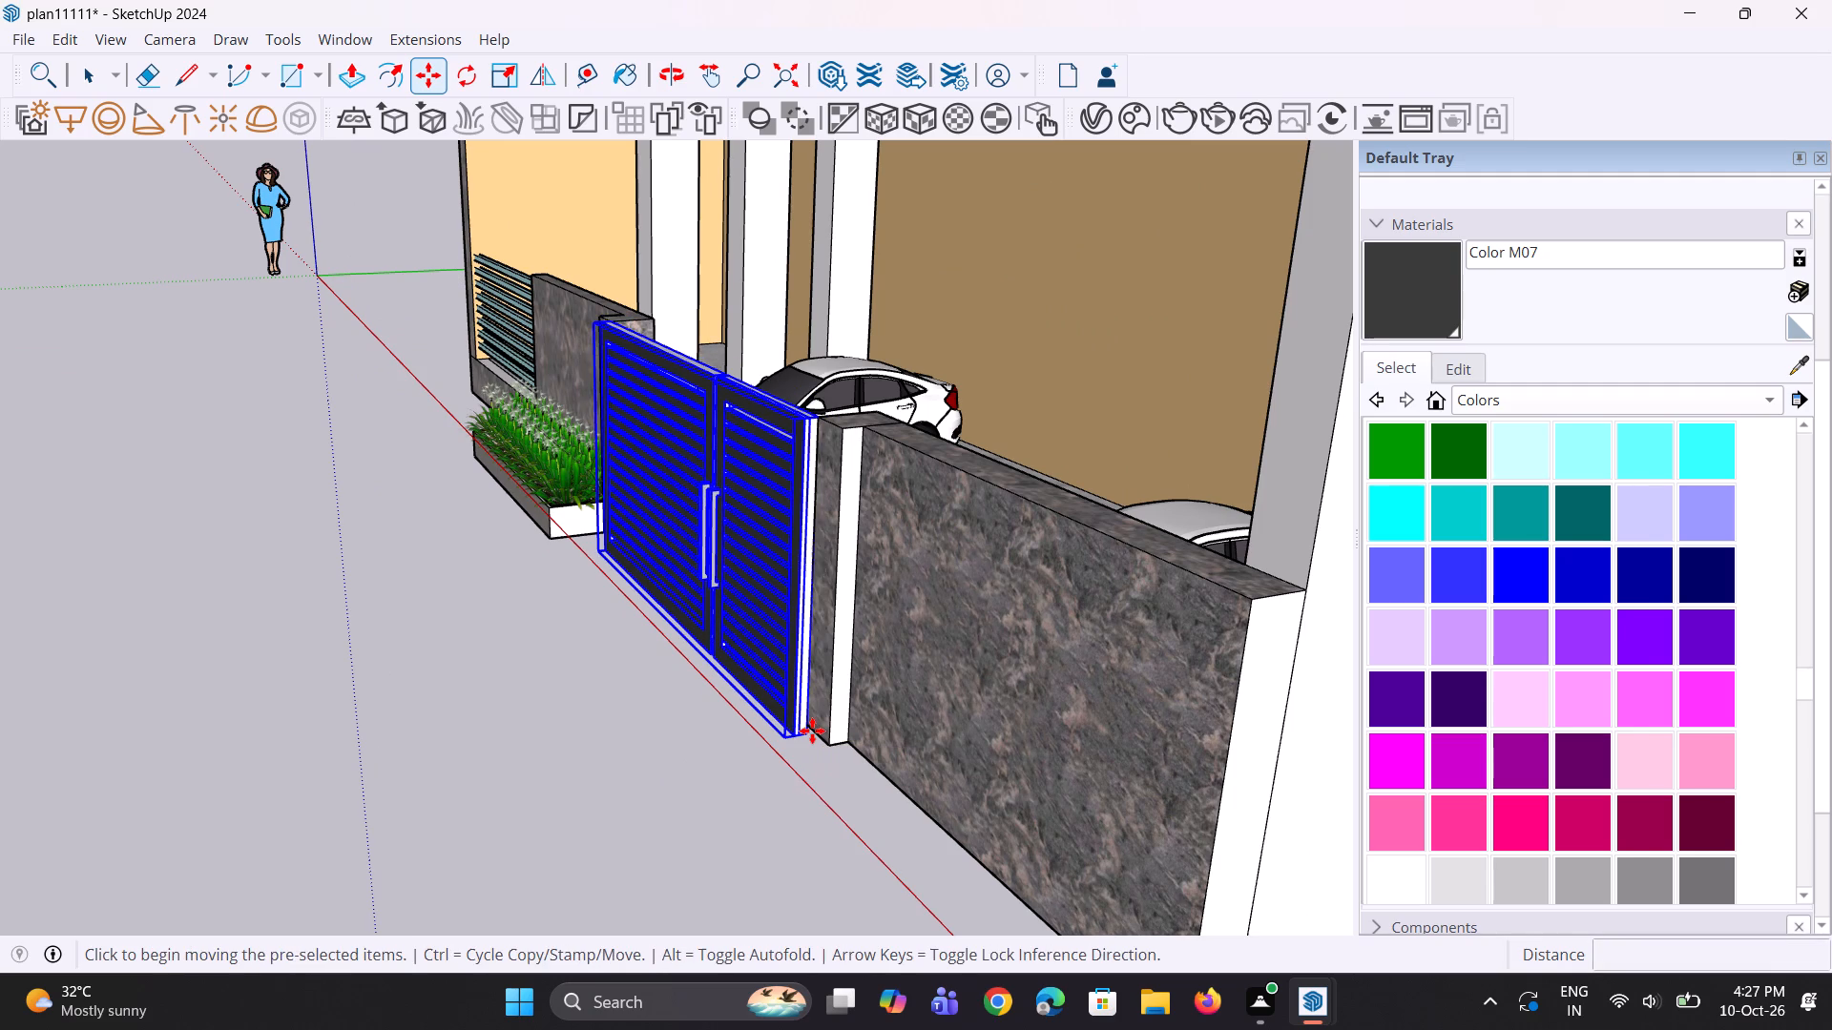
Move the gate group back about 4 5/8" so it sits between the boundary wall pillars, and deselect it.
middle_click_drag(796, 731, 1455, 722)
scroll(820, 636, "up", 6)
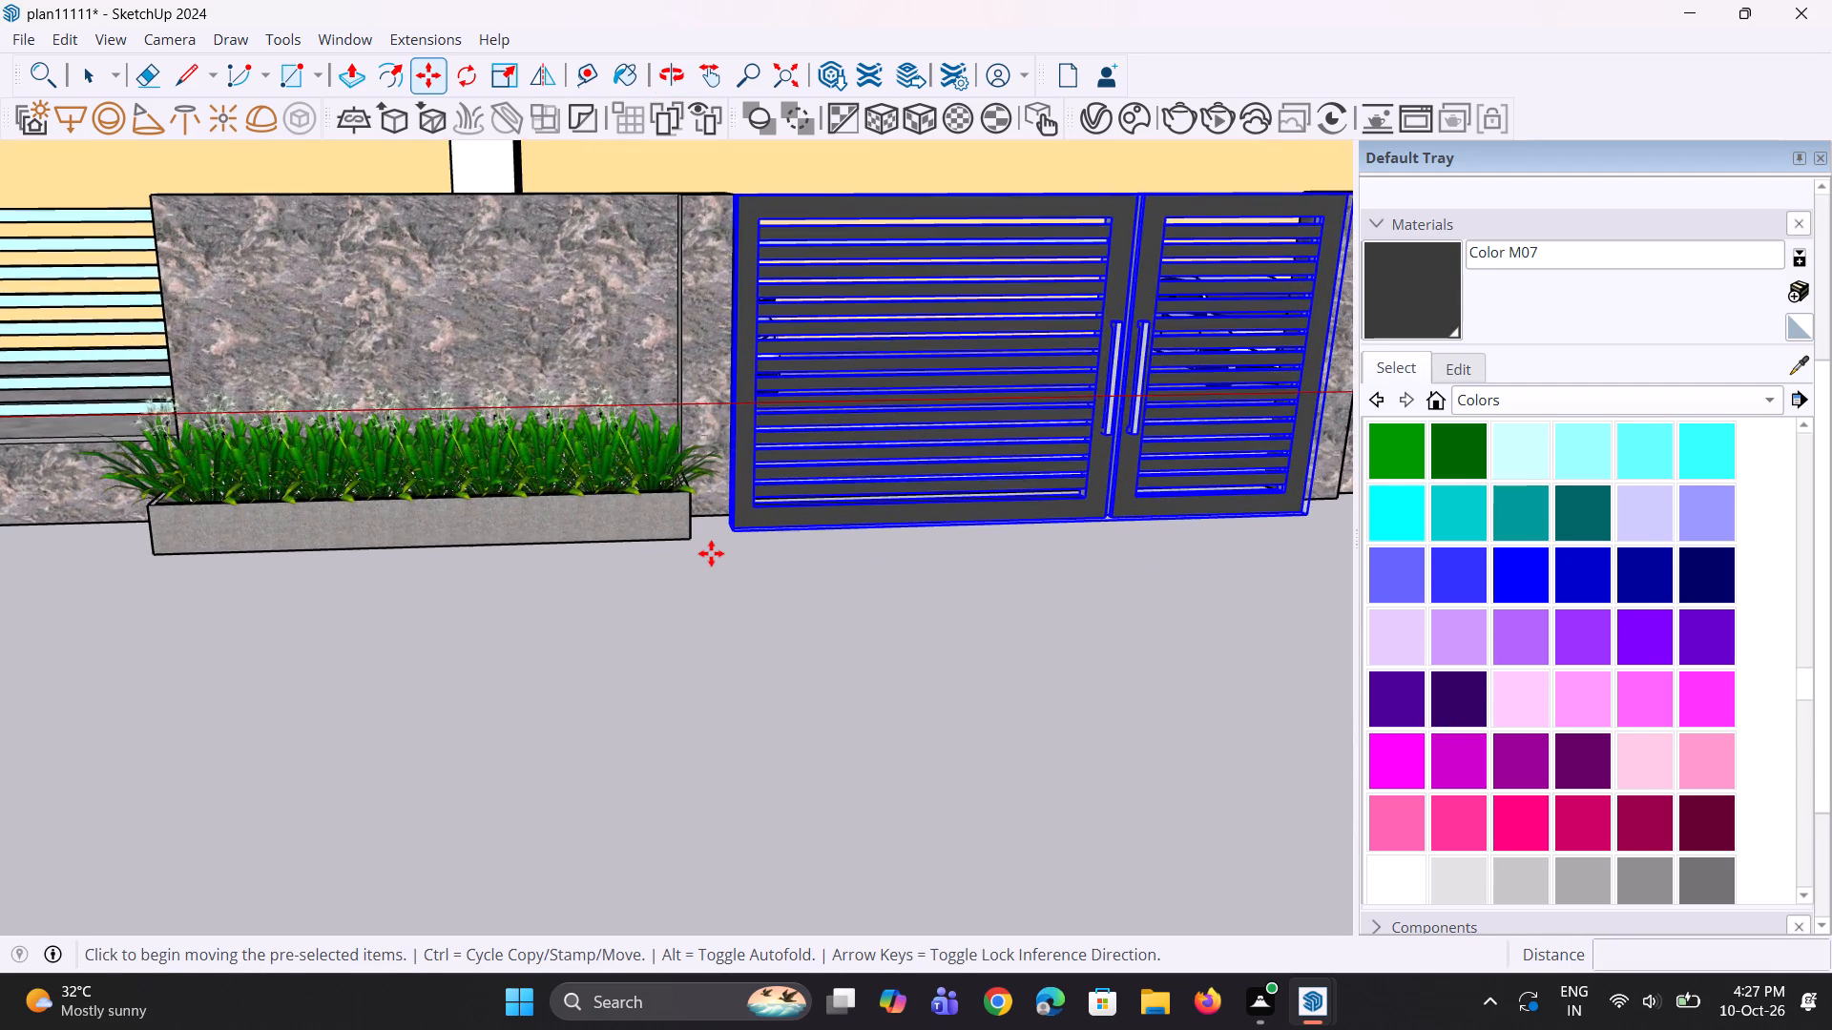
scroll(711, 553, "down", 4)
scroll(750, 550, "up", 1)
middle_click_drag(758, 551, 837, 602)
scroll(654, 516, "up", 5)
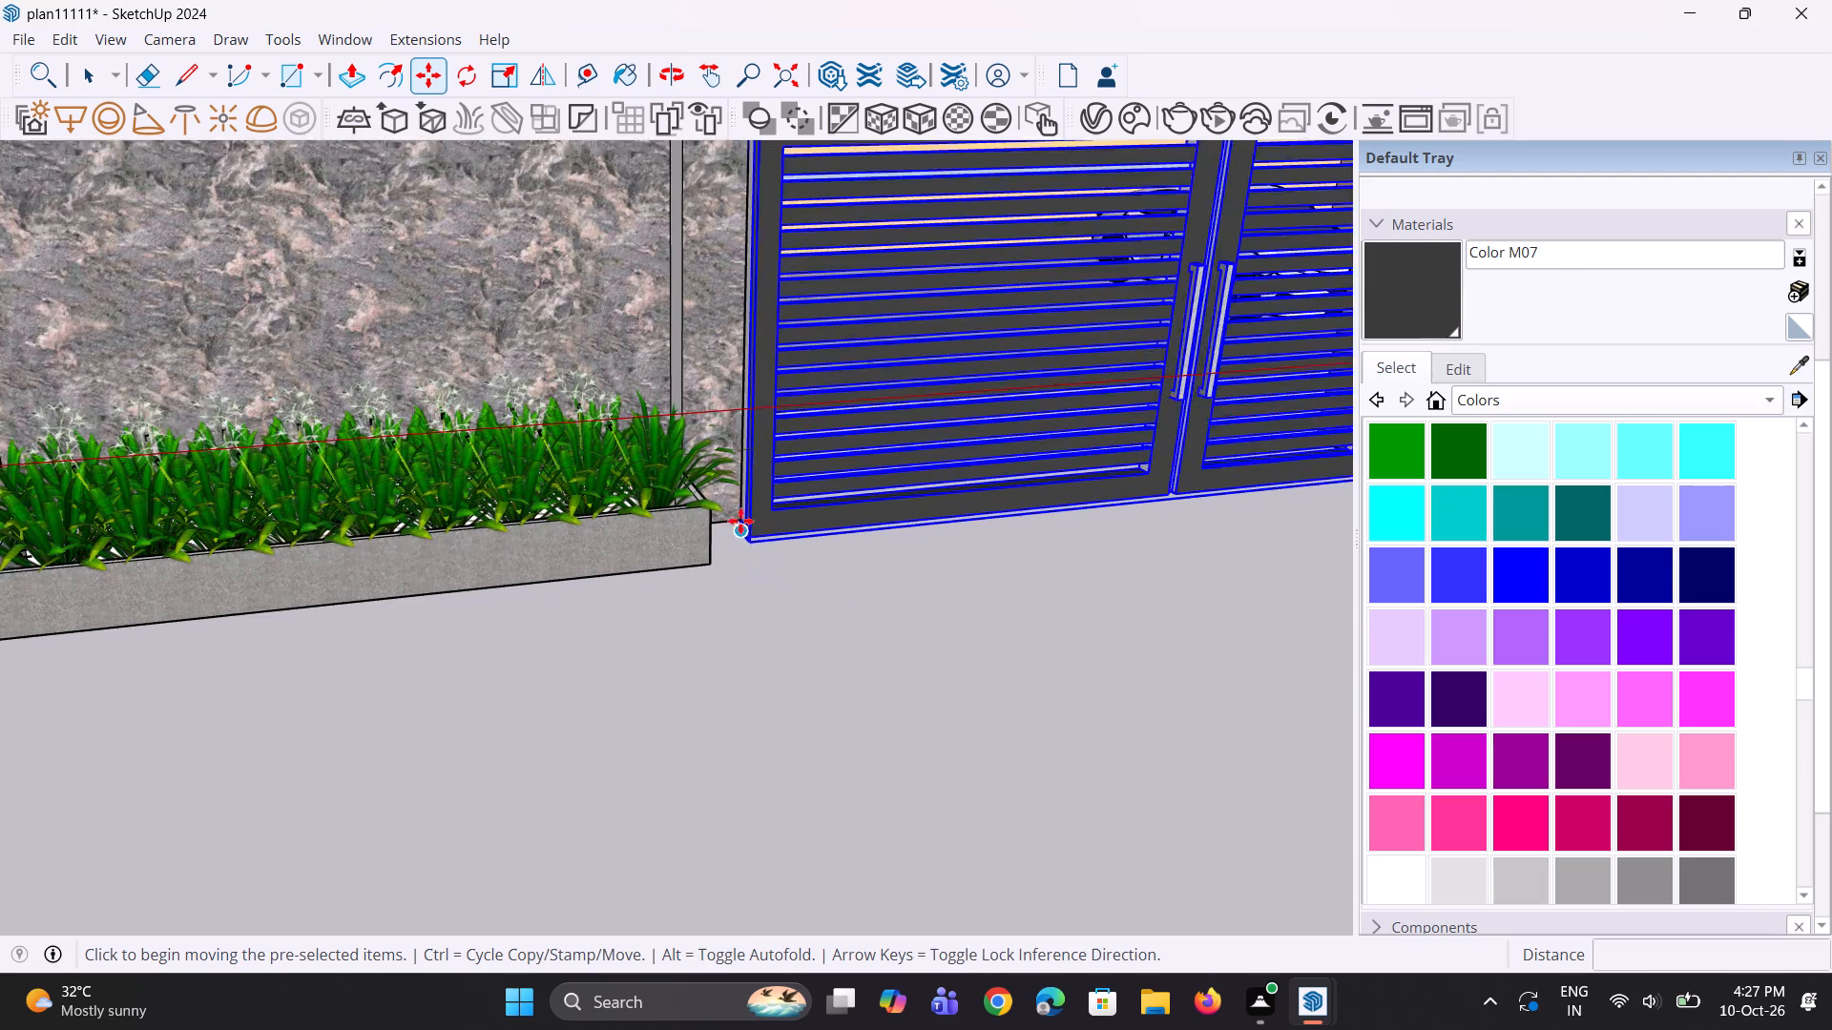
left_click(750, 526)
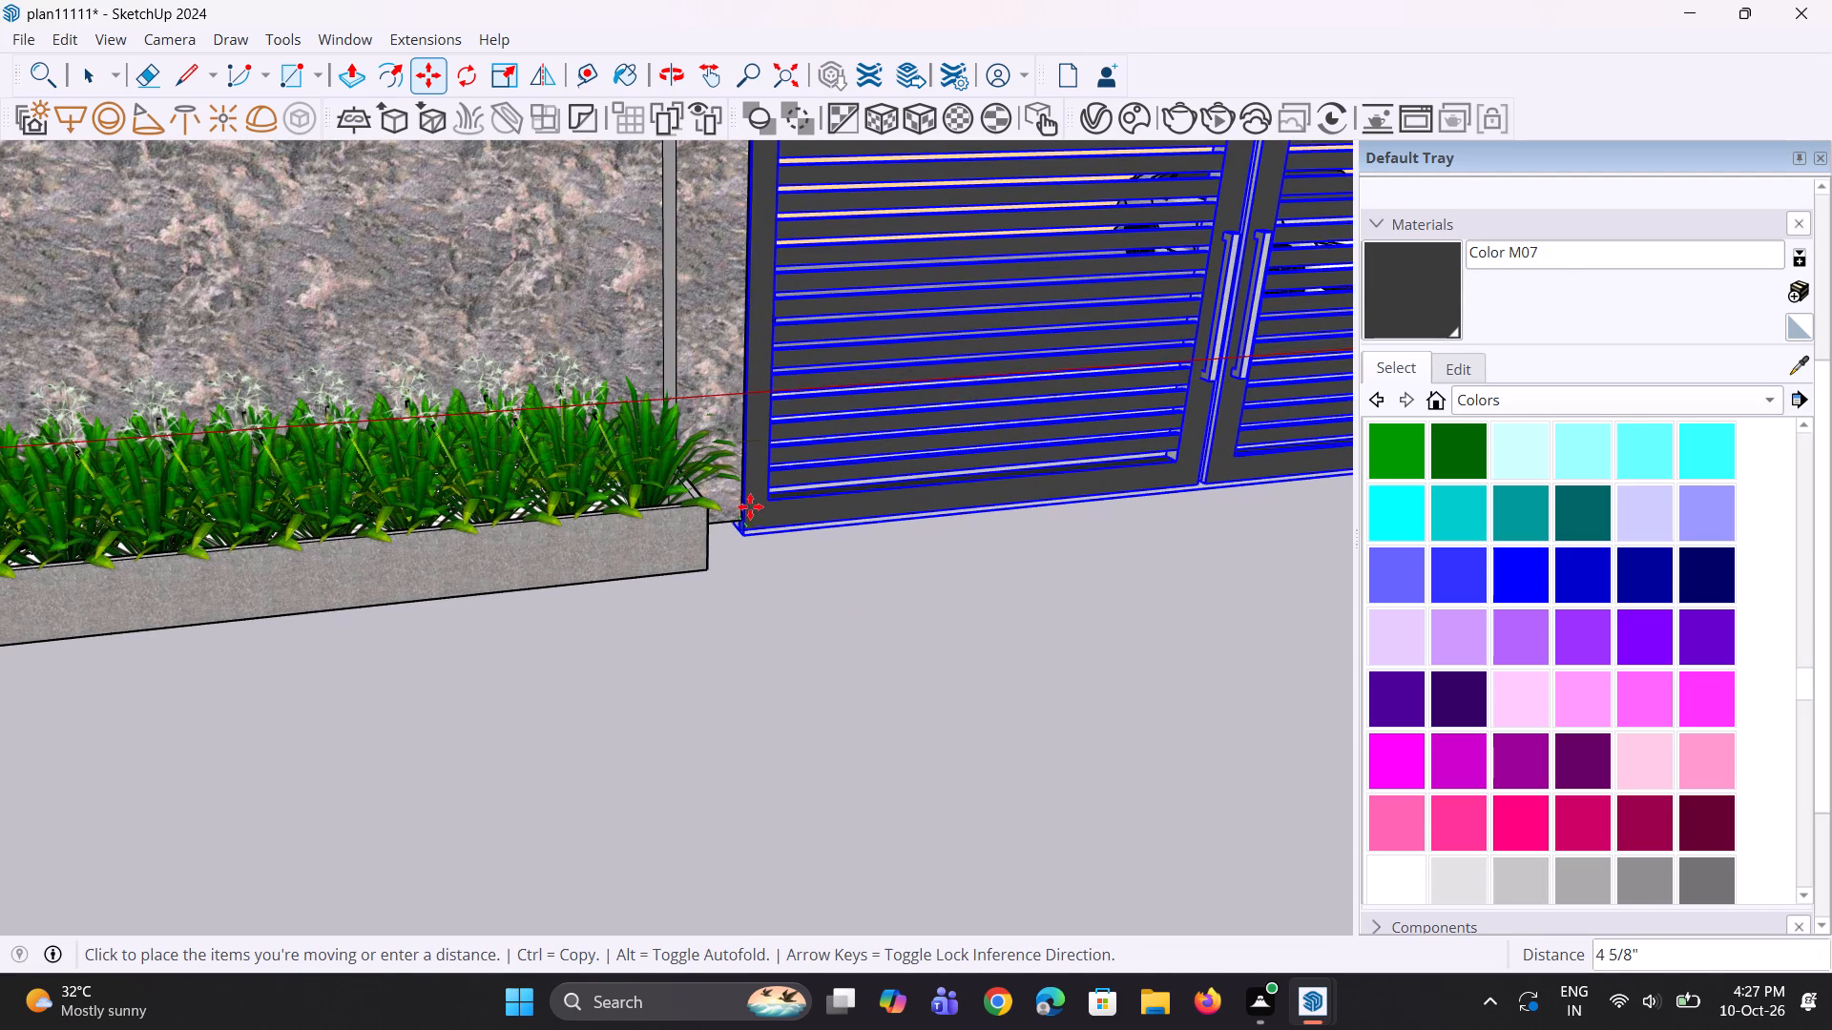
left_click(746, 505)
scroll(593, 608, "down", 10)
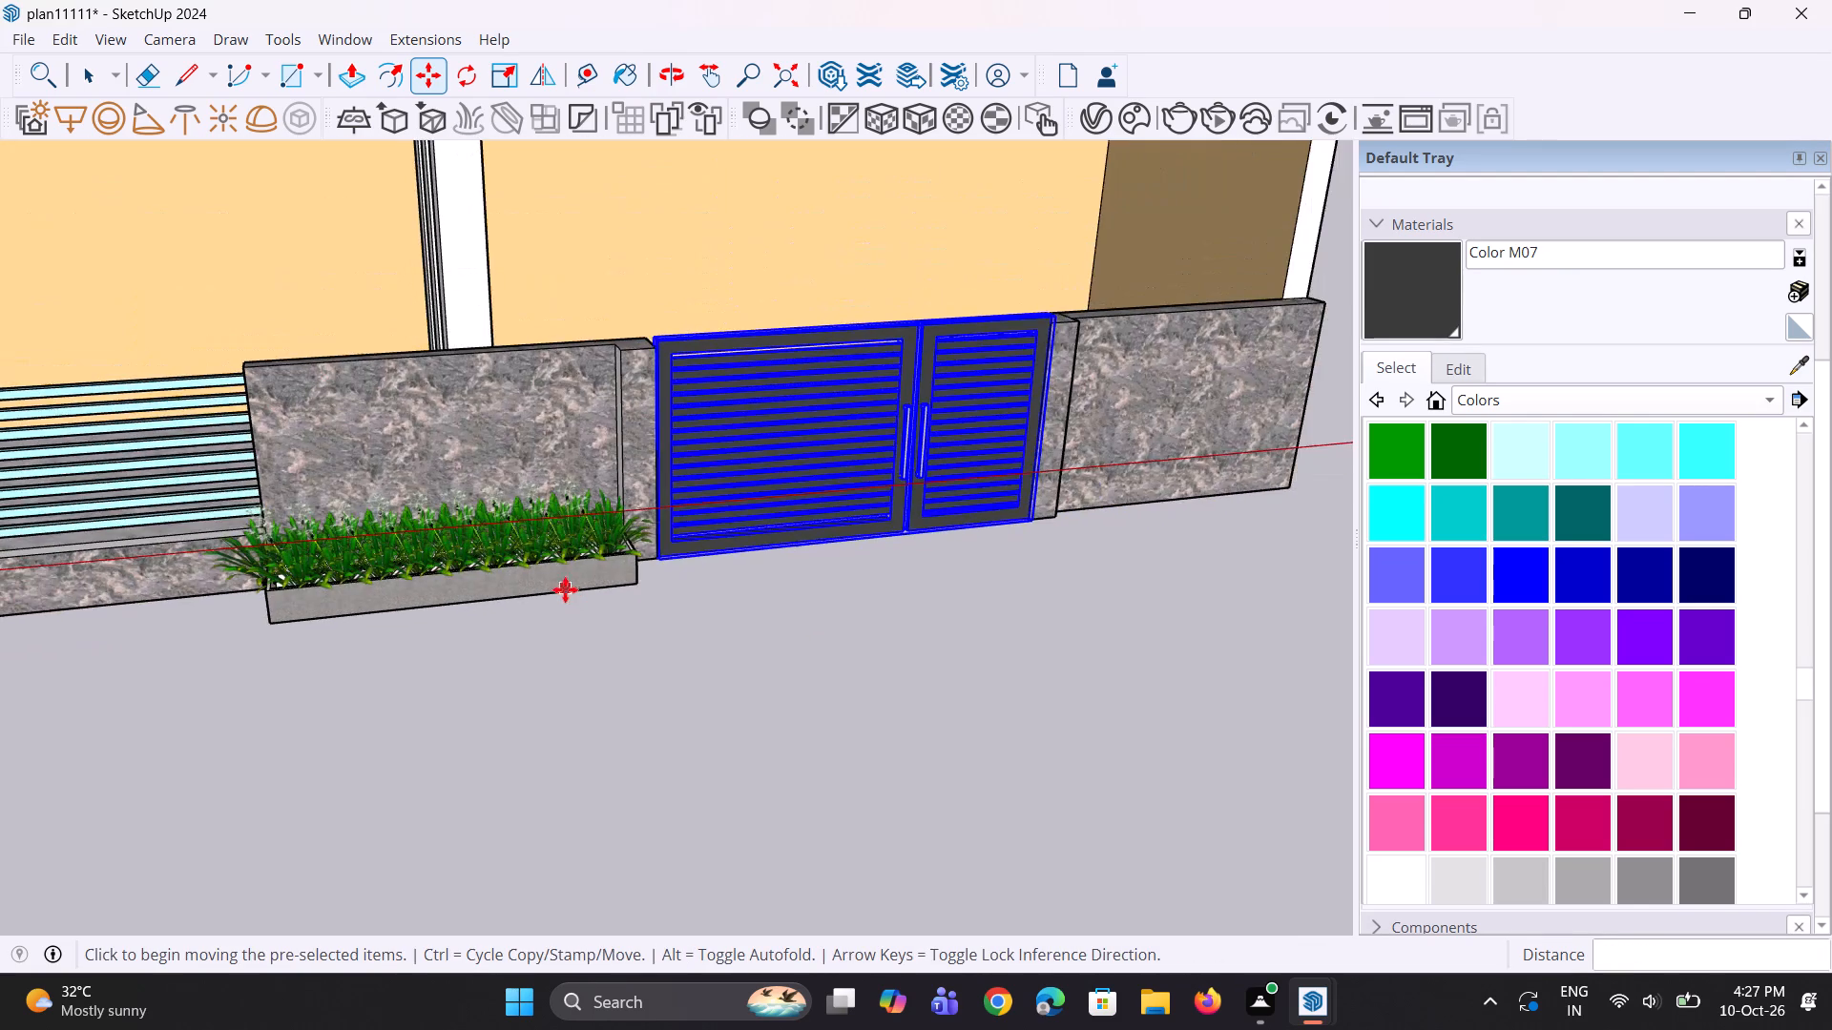
middle_click_drag(881, 475, 853, 556)
key("space")
key("space")
left_click(908, 666)
Scale the gate group's height down from its top to about 0.93 along the blue axis.
middle_click_drag(1166, 361, 965, 387)
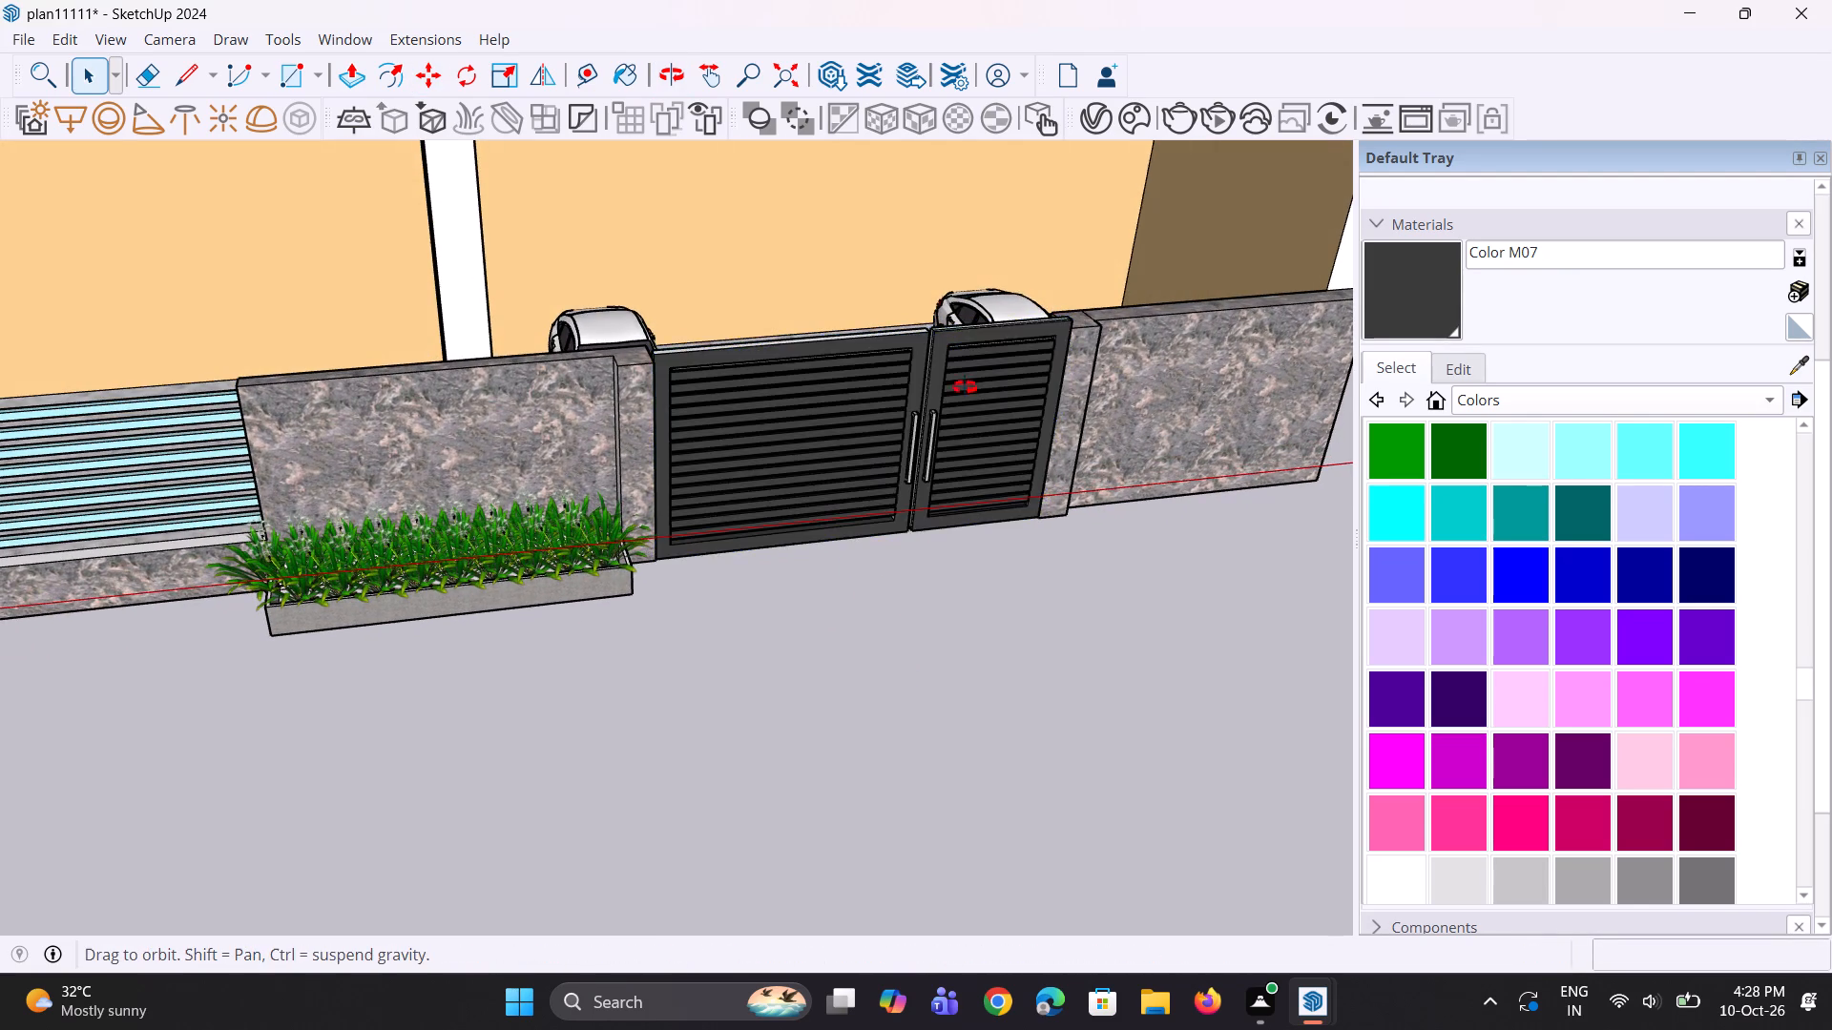
middle_click_drag(965, 387, 998, 368)
scroll(1077, 441, "up", 5)
middle_click_drag(1087, 442, 1111, 403)
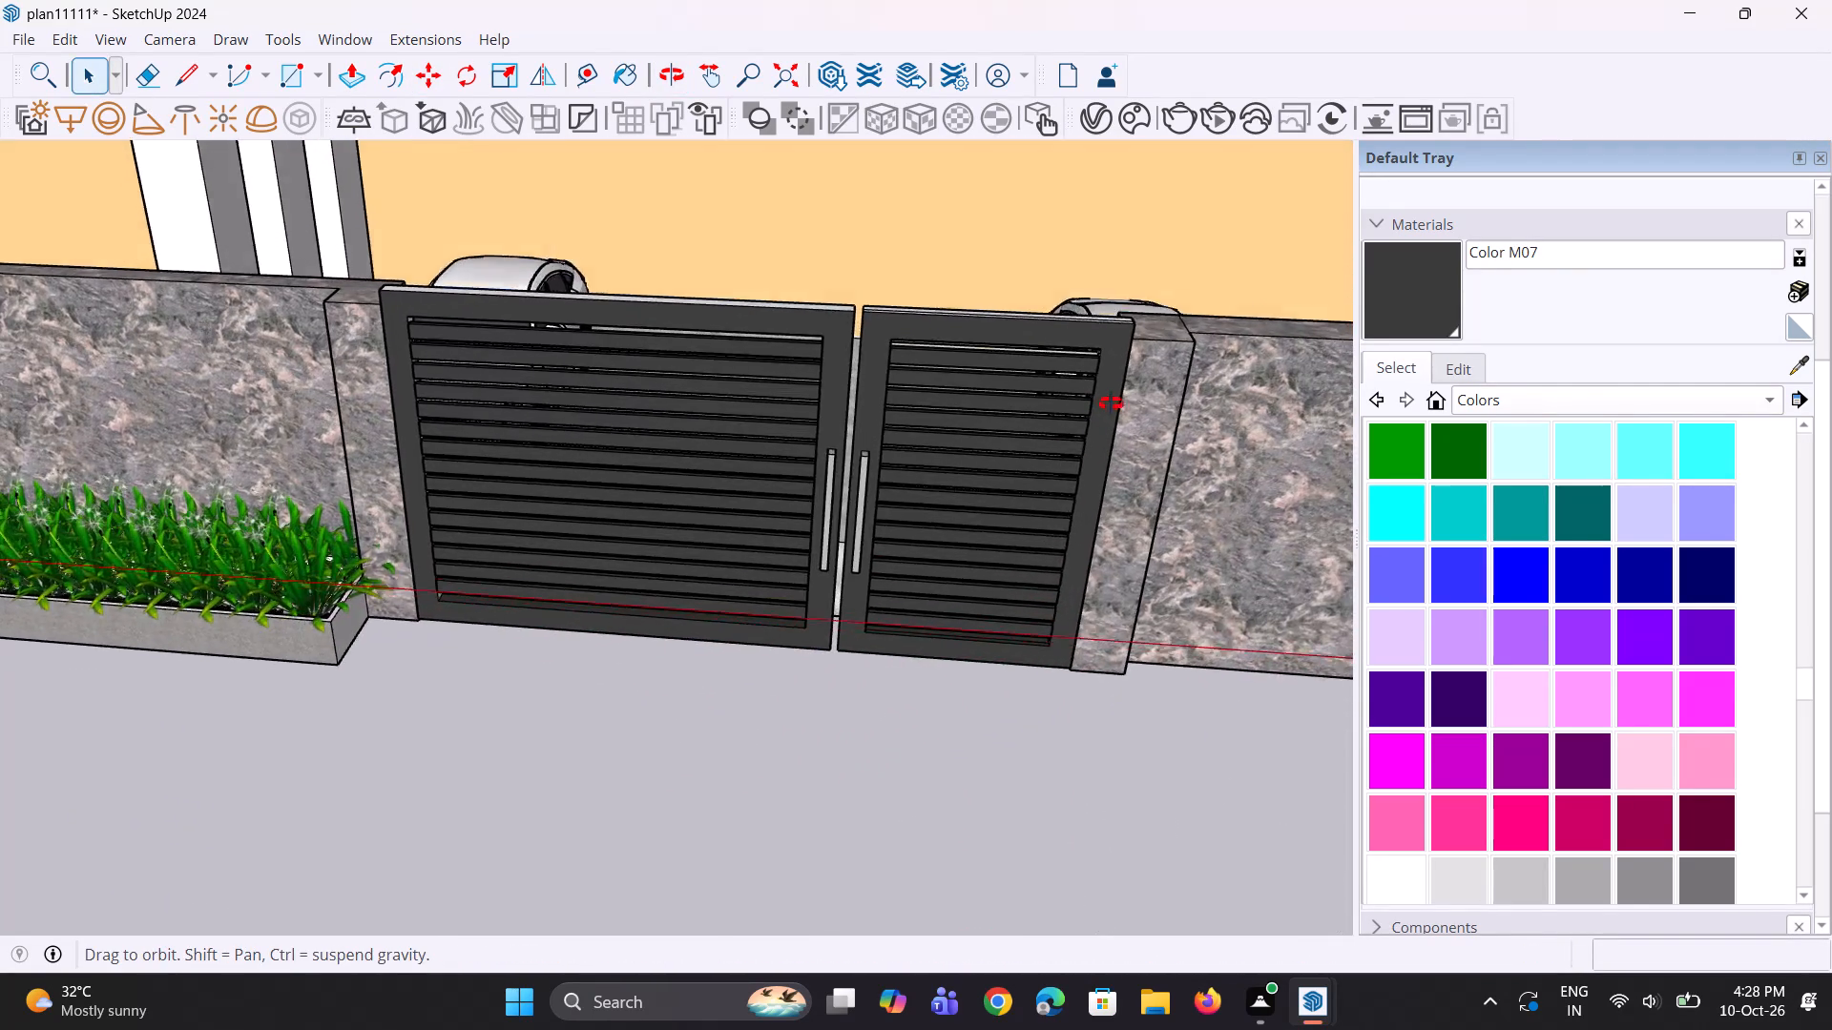
middle_click_drag(1111, 403, 1147, 326)
scroll(717, 275, "up", 2)
left_click(726, 292)
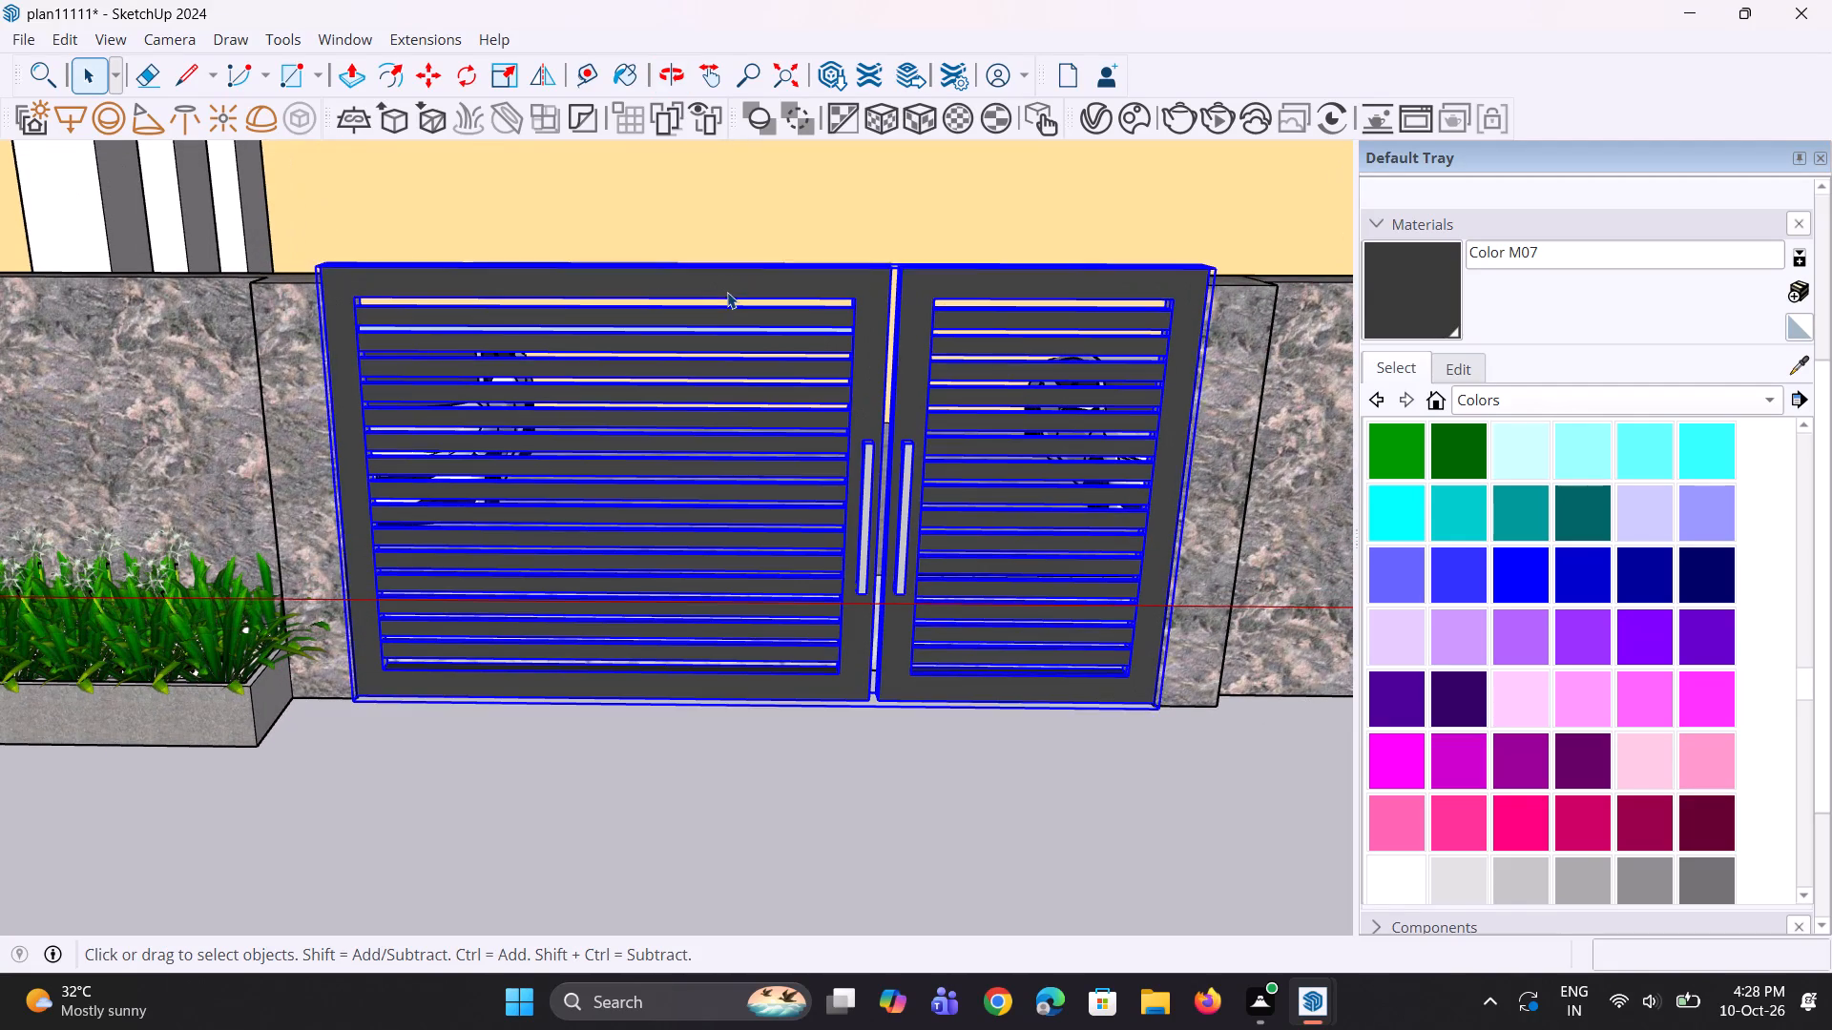
key("s")
middle_click_drag(768, 291, 902, 476)
scroll(808, 360, "up", 1)
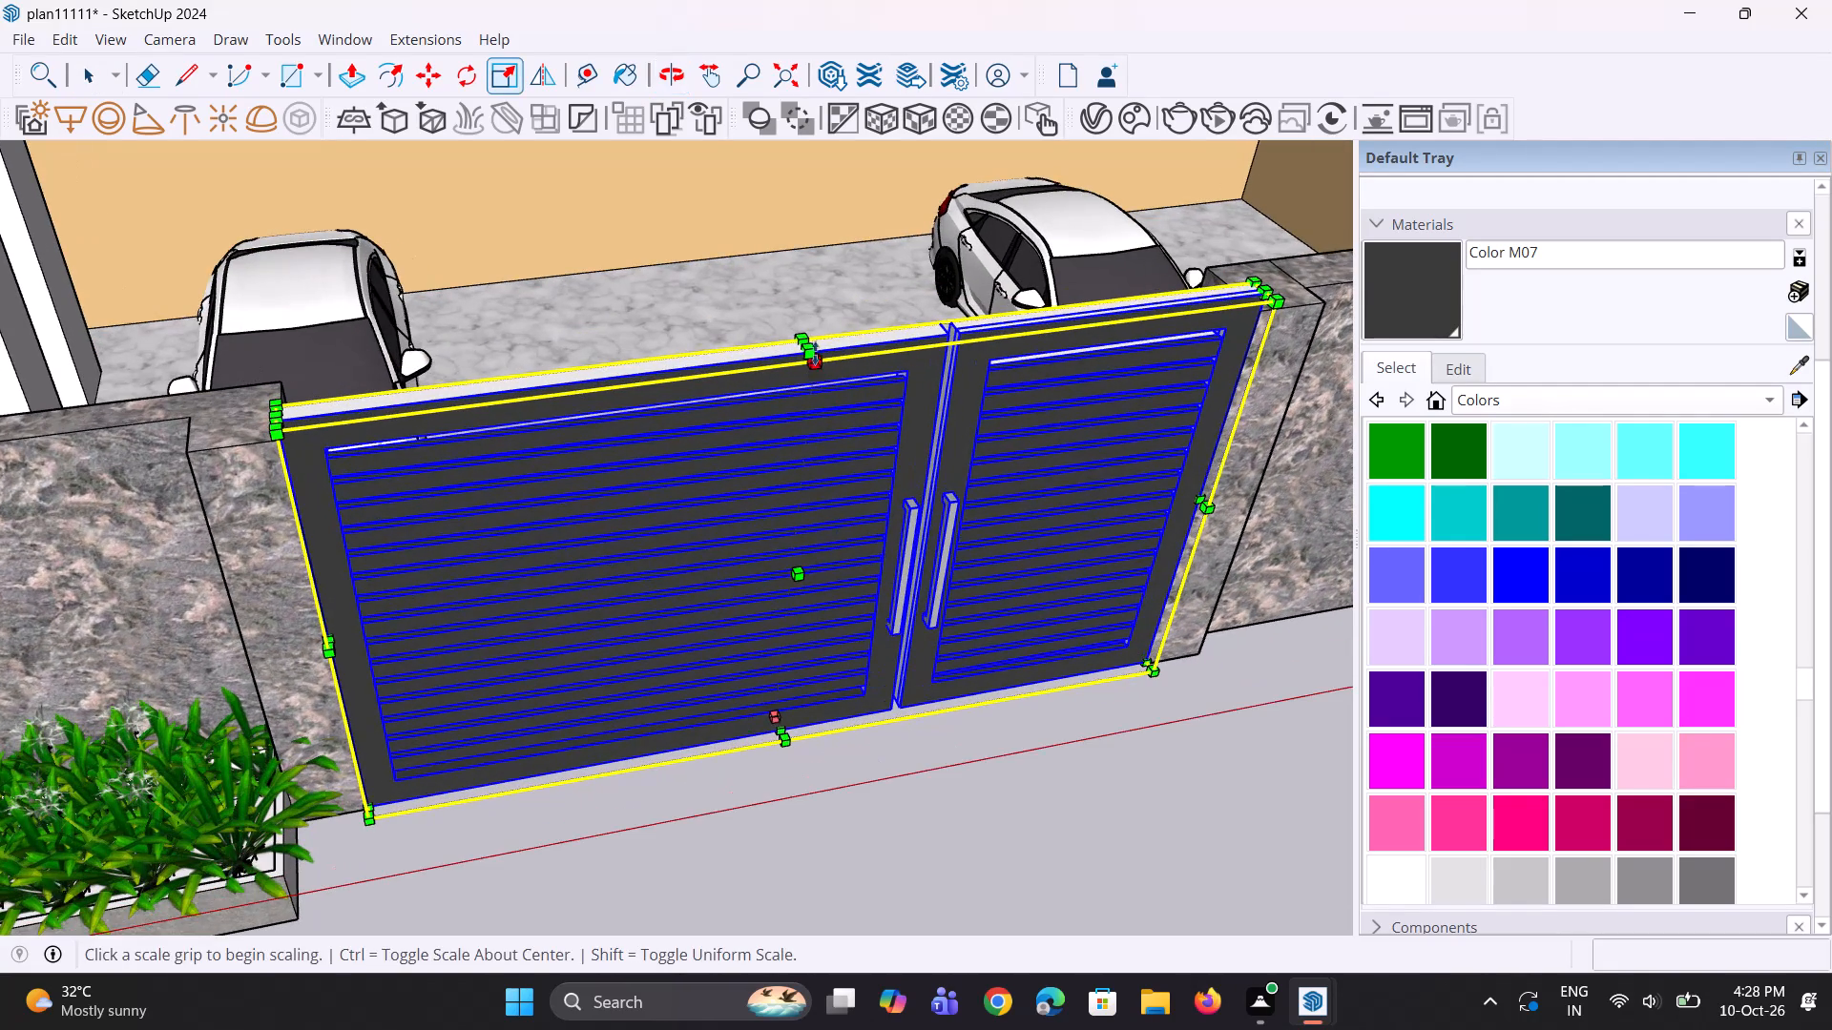
left_click(817, 345)
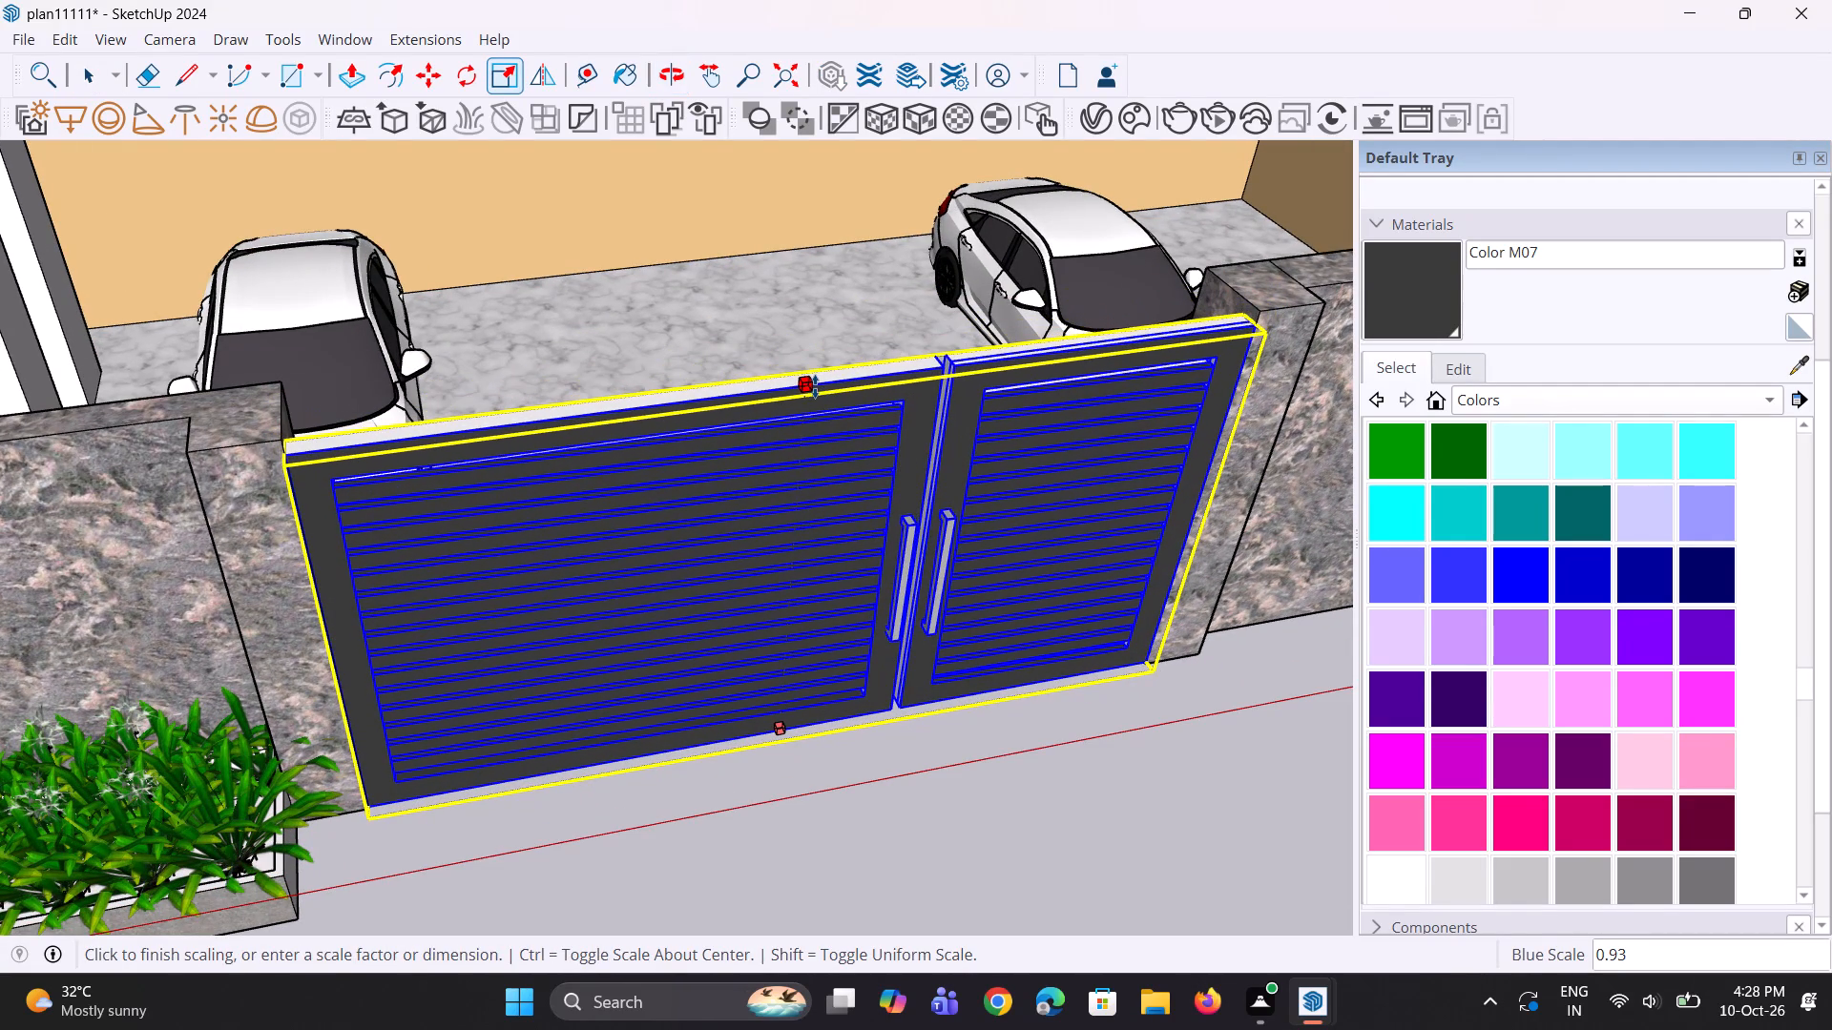
left_click(815, 386)
middle_click_drag(797, 531, 799, 436)
scroll(798, 432, "down", 4)
key("space")
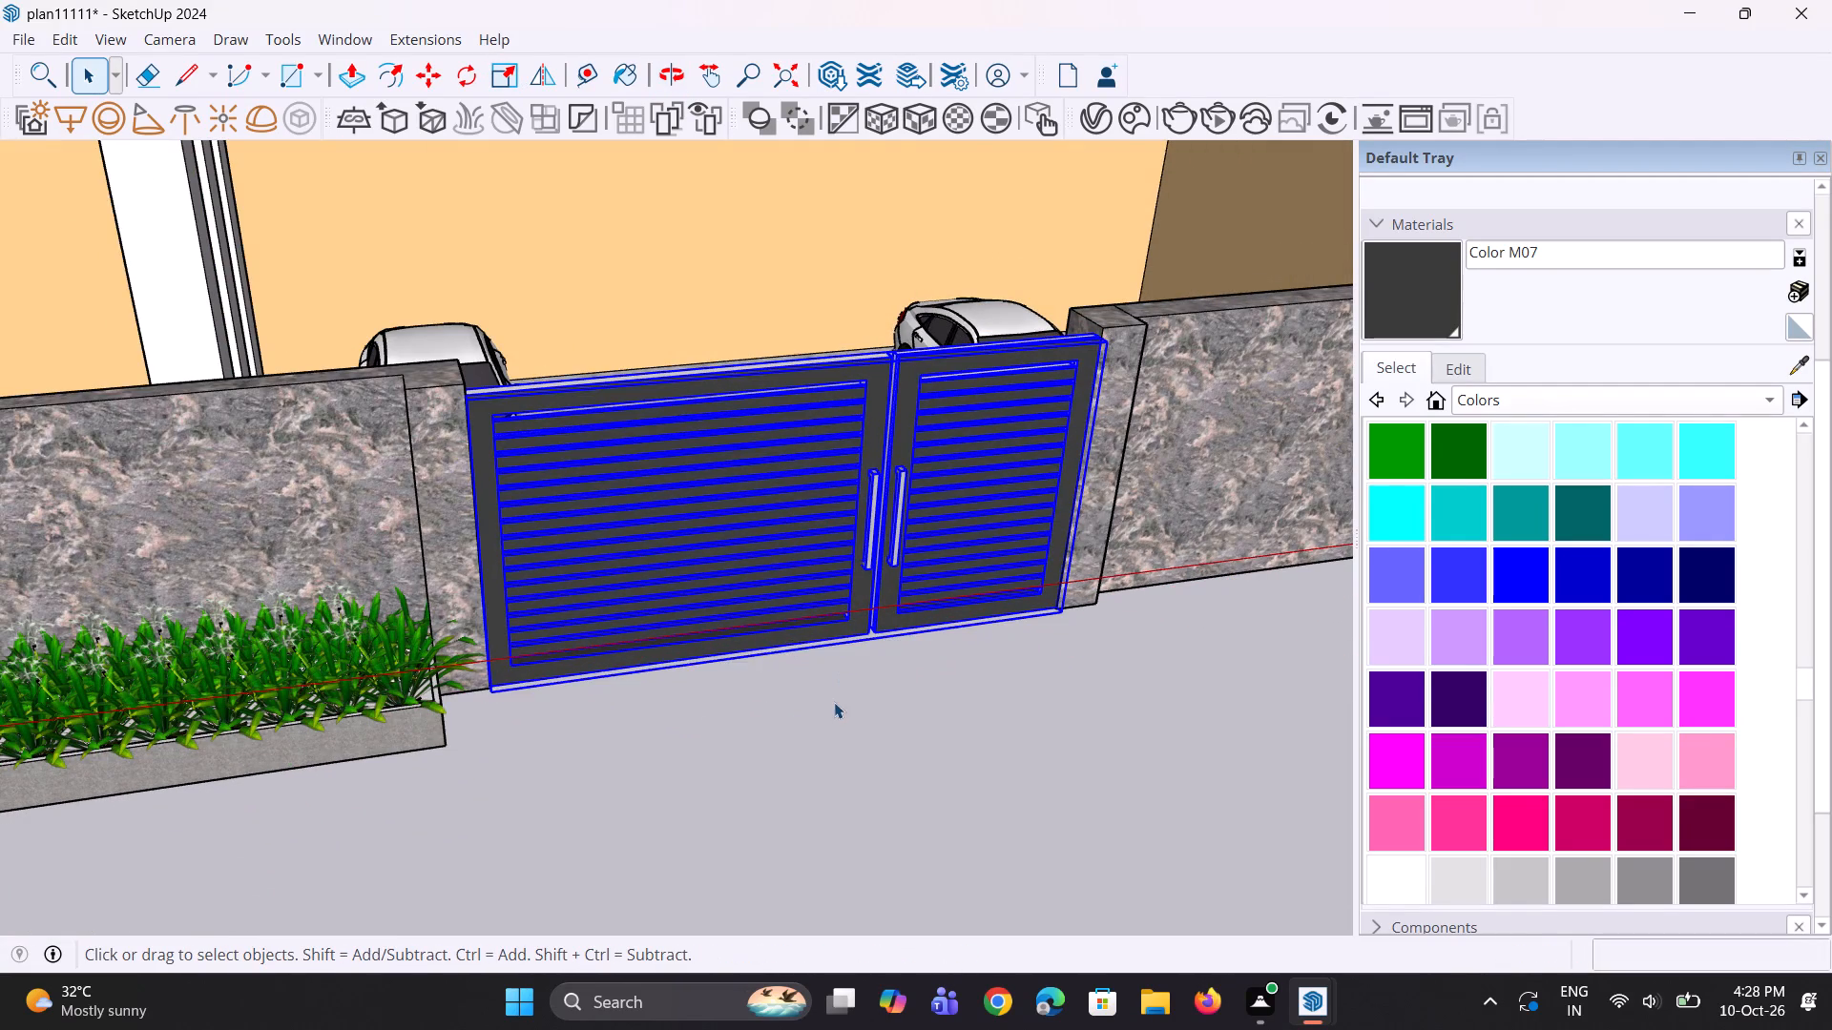
Deselect the gate group and examine its fit between the granite boundary wall pillars from several angles.
key("space")
left_click(834, 702)
middle_click_drag(513, 591, 1122, 709)
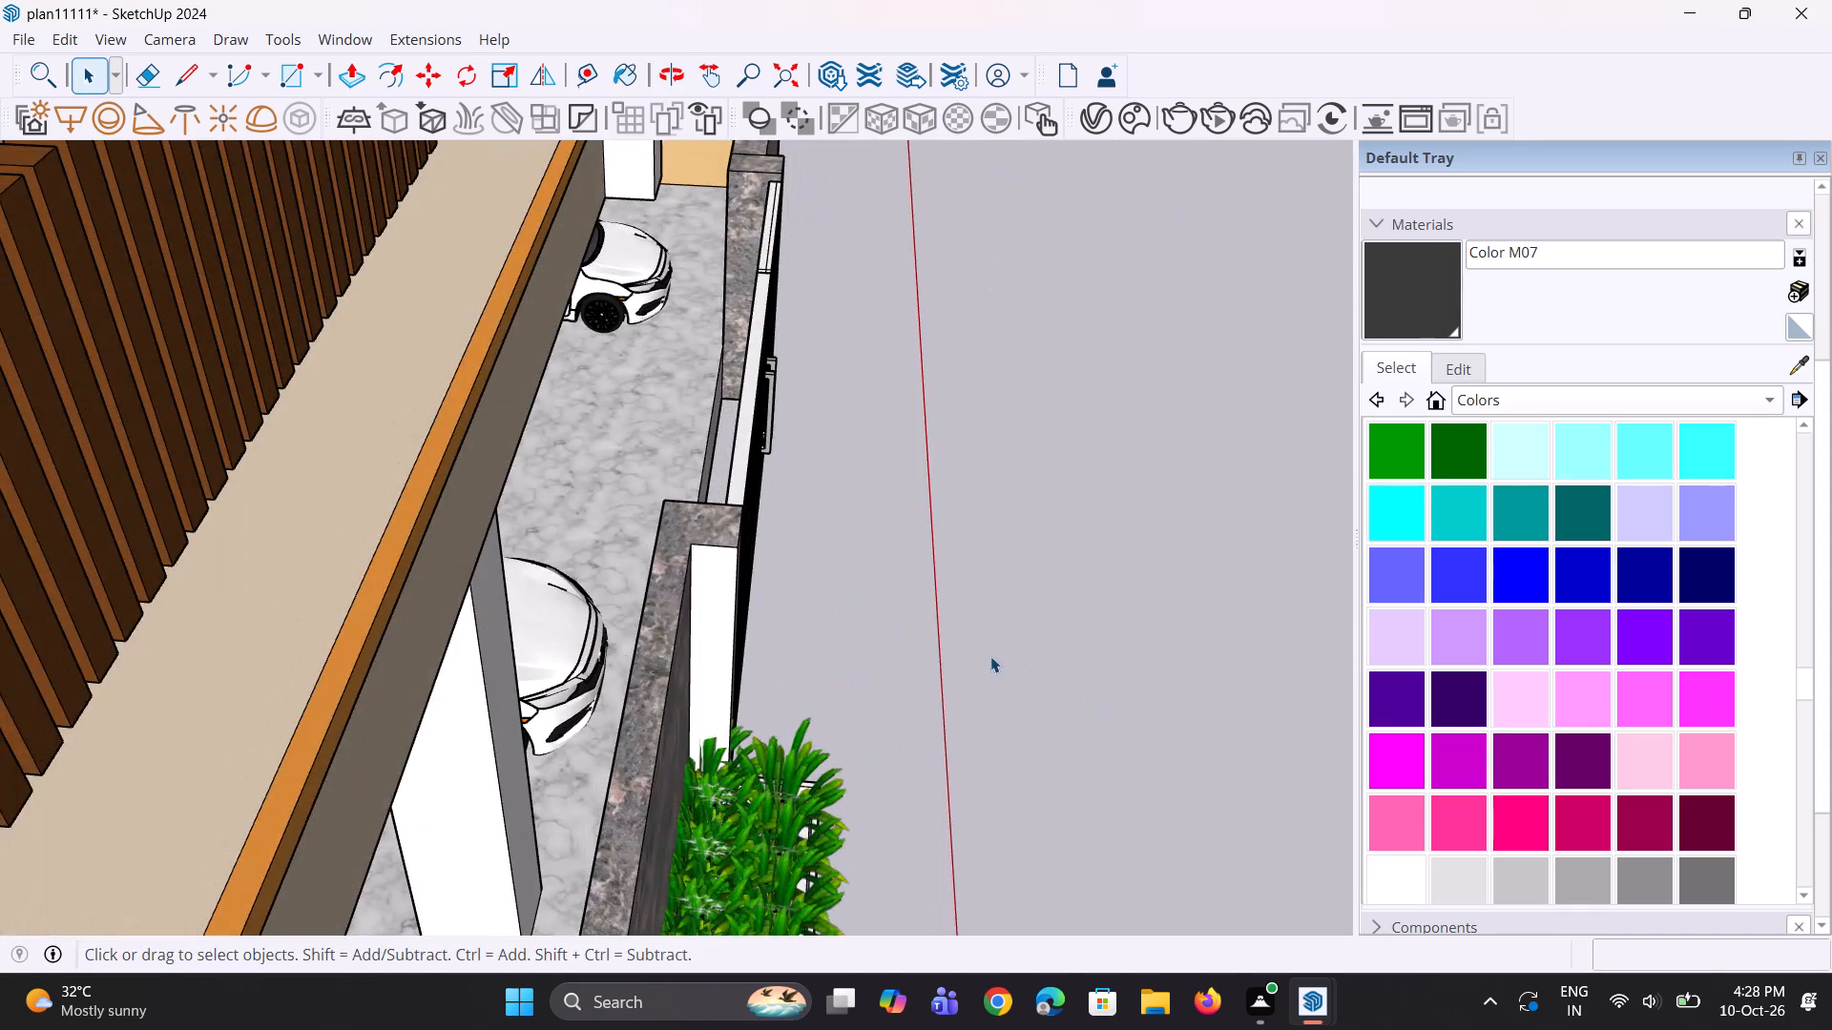
scroll(986, 655, "down", 4)
scroll(906, 647, "up", 1)
middle_click_drag(906, 647, 486, 530)
scroll(986, 599, "down", 7)
middle_click_drag(983, 591, 957, 708)
scroll(1124, 682, "up", 7)
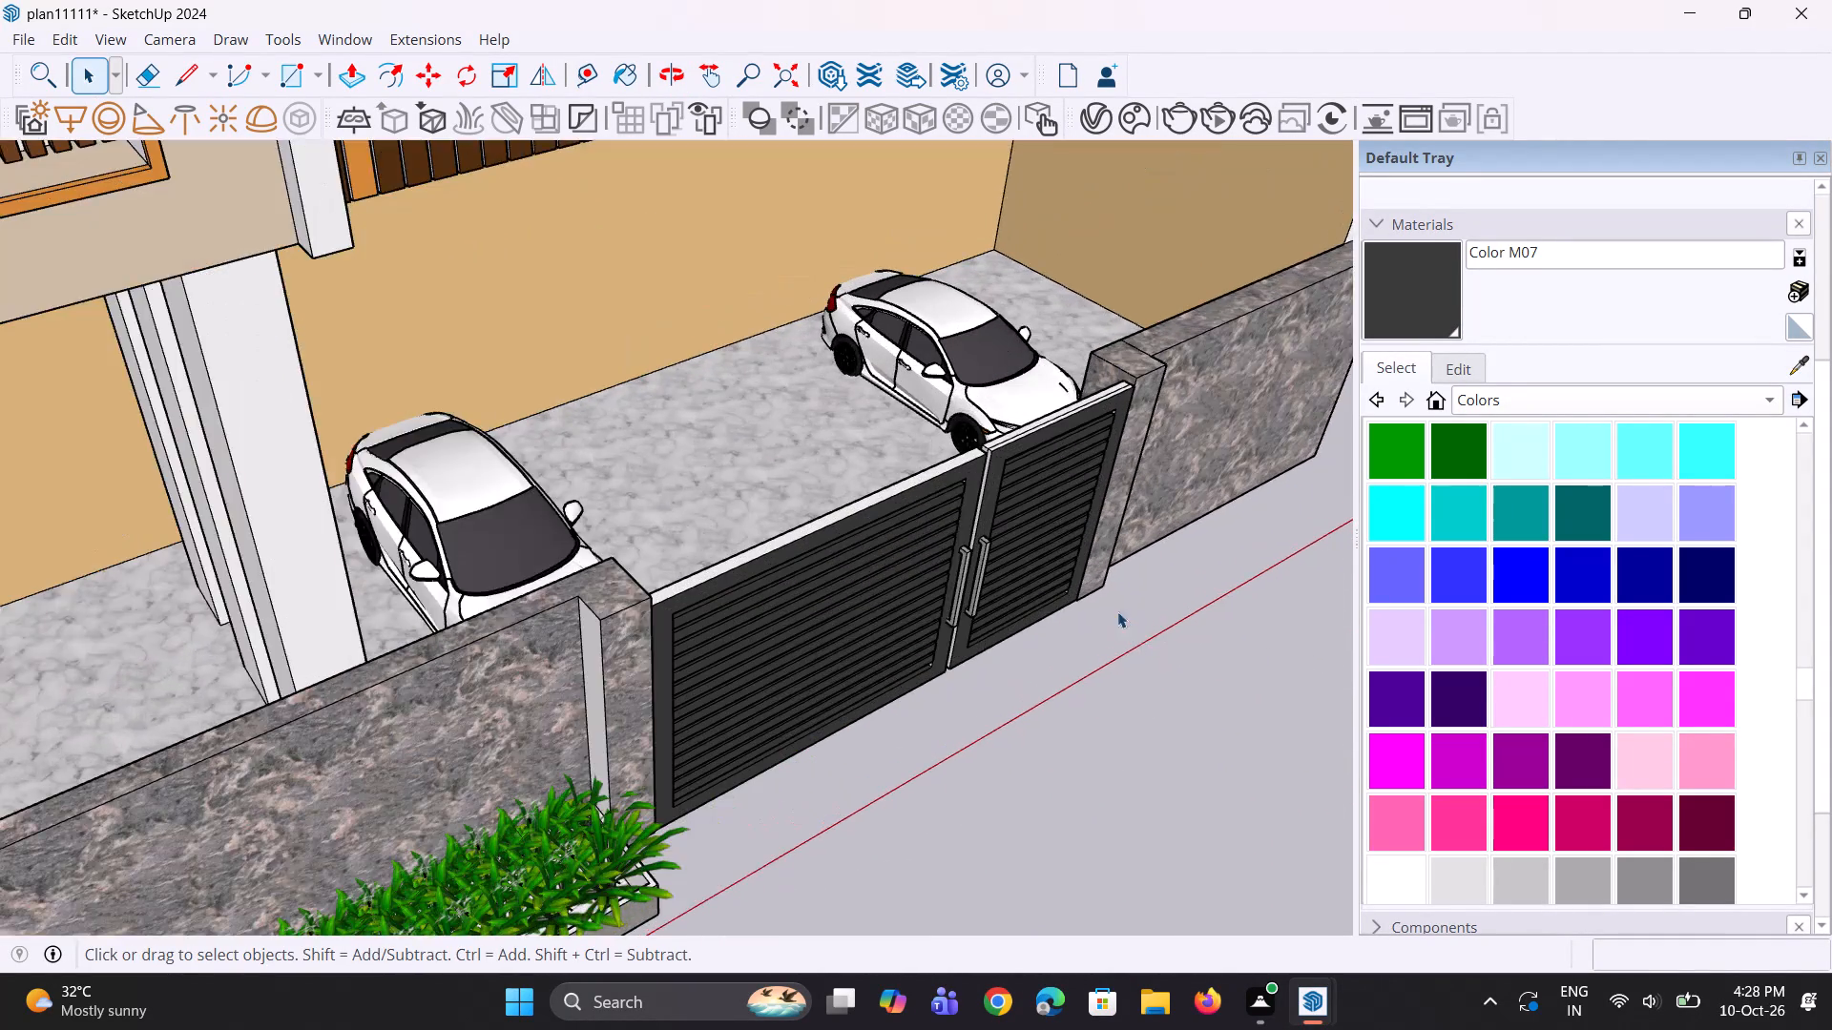
scroll(1117, 611, "up", 4)
middle_click_drag(1014, 546, 1012, 567)
scroll(1076, 549, "up", 2)
middle_click_drag(1029, 598, 986, 486)
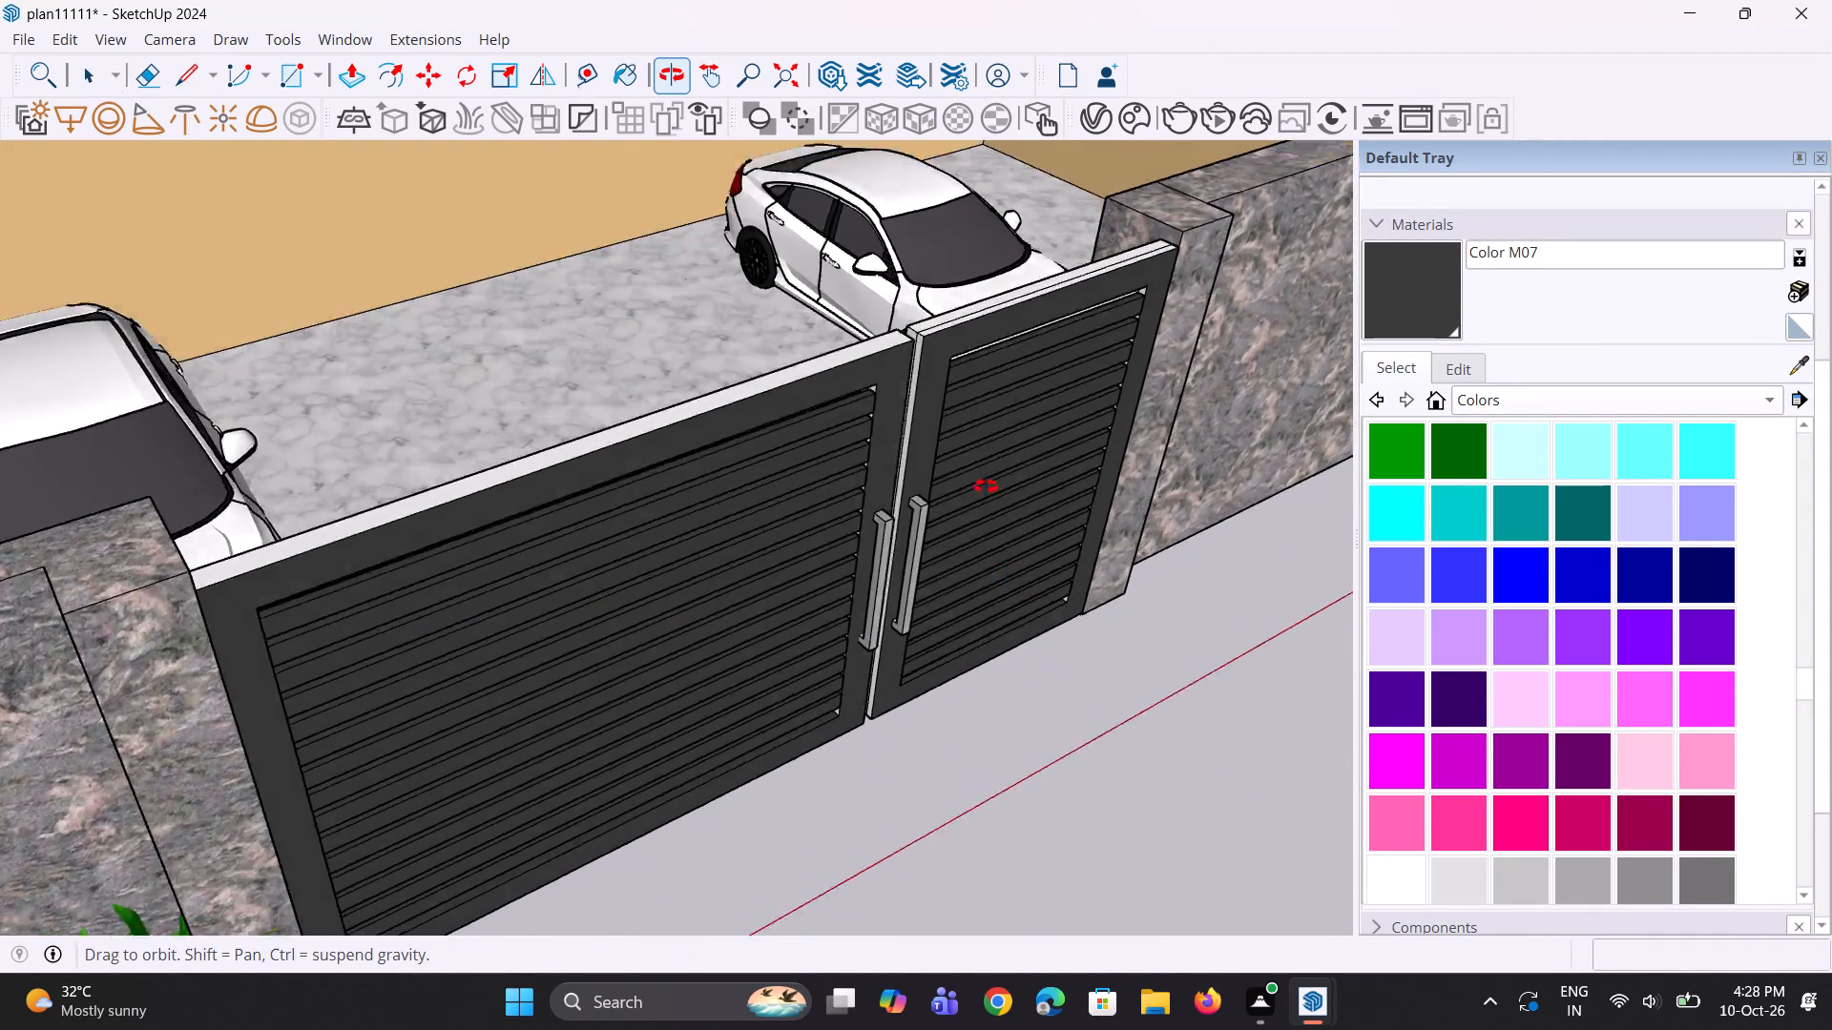
middle_click_drag(986, 486, 926, 395)
scroll(885, 591, "down", 9)
scroll(899, 596, "up", 2)
middle_click_drag(885, 572, 881, 547)
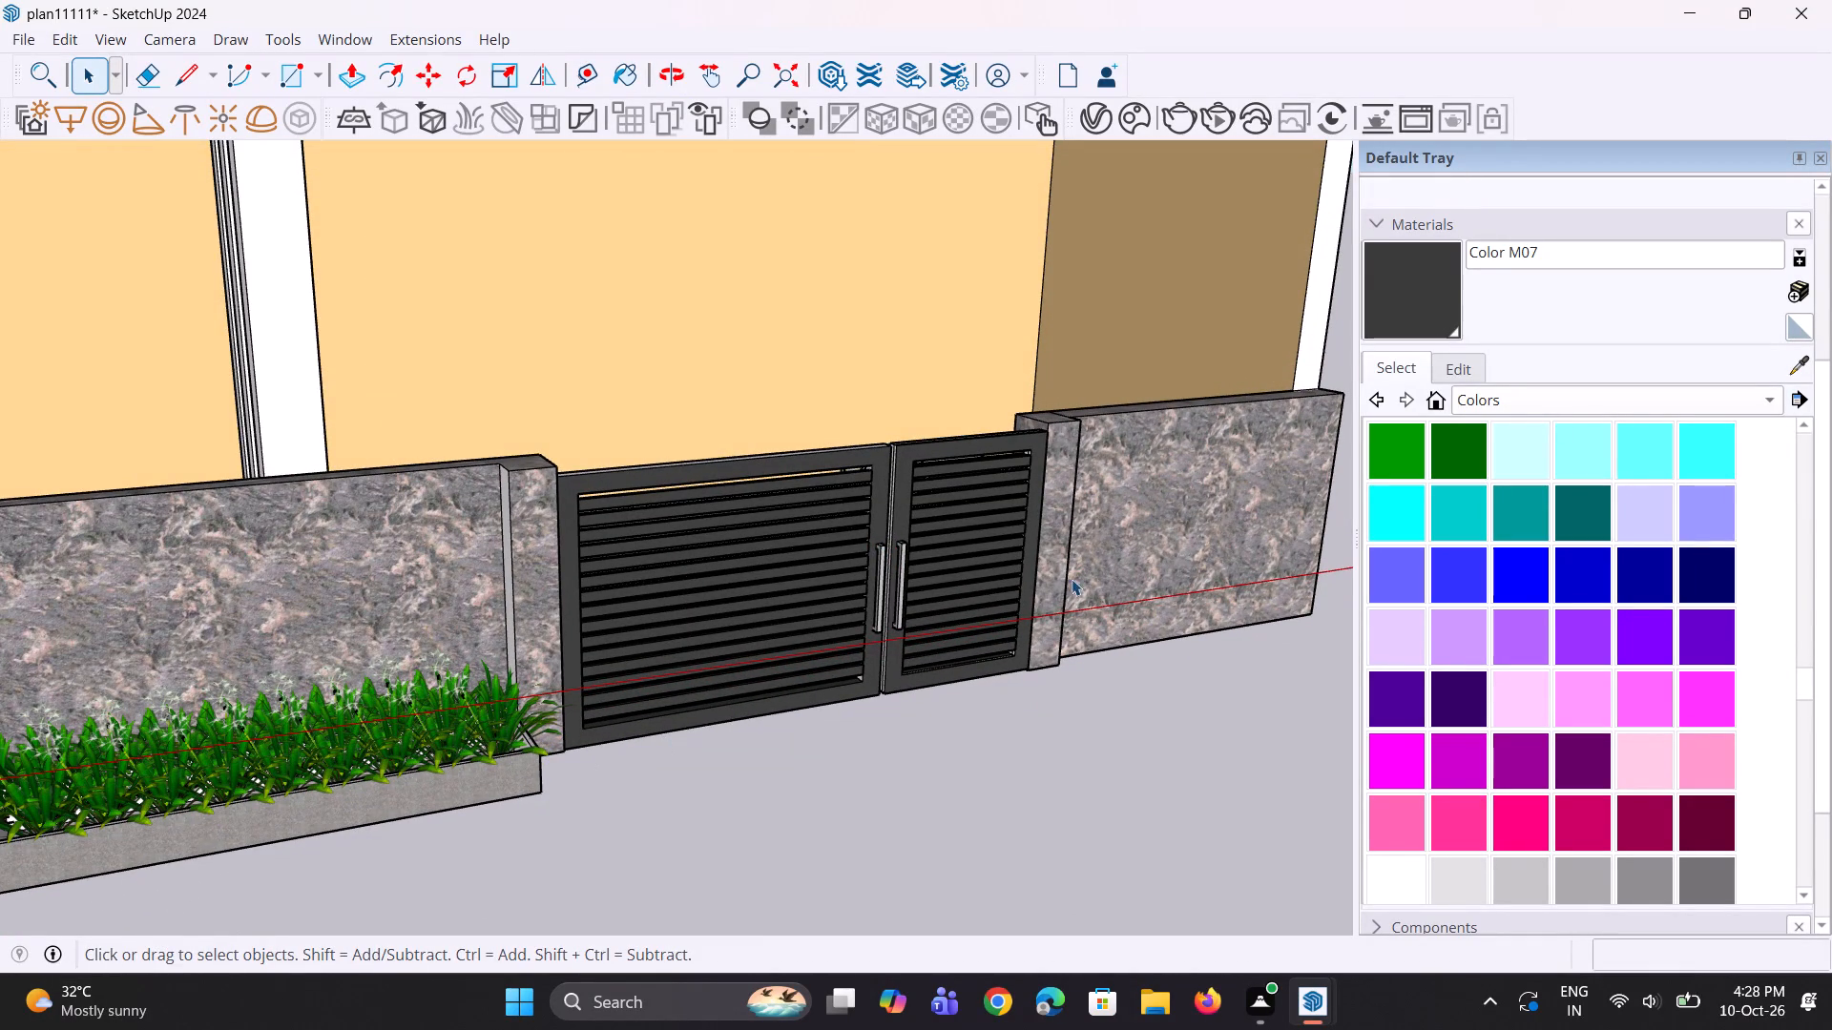
Sample Stone Marble from the boundary wall and paint the bare side faces of both gate pillars with it.
left_click(1812, 373)
left_click(1792, 368)
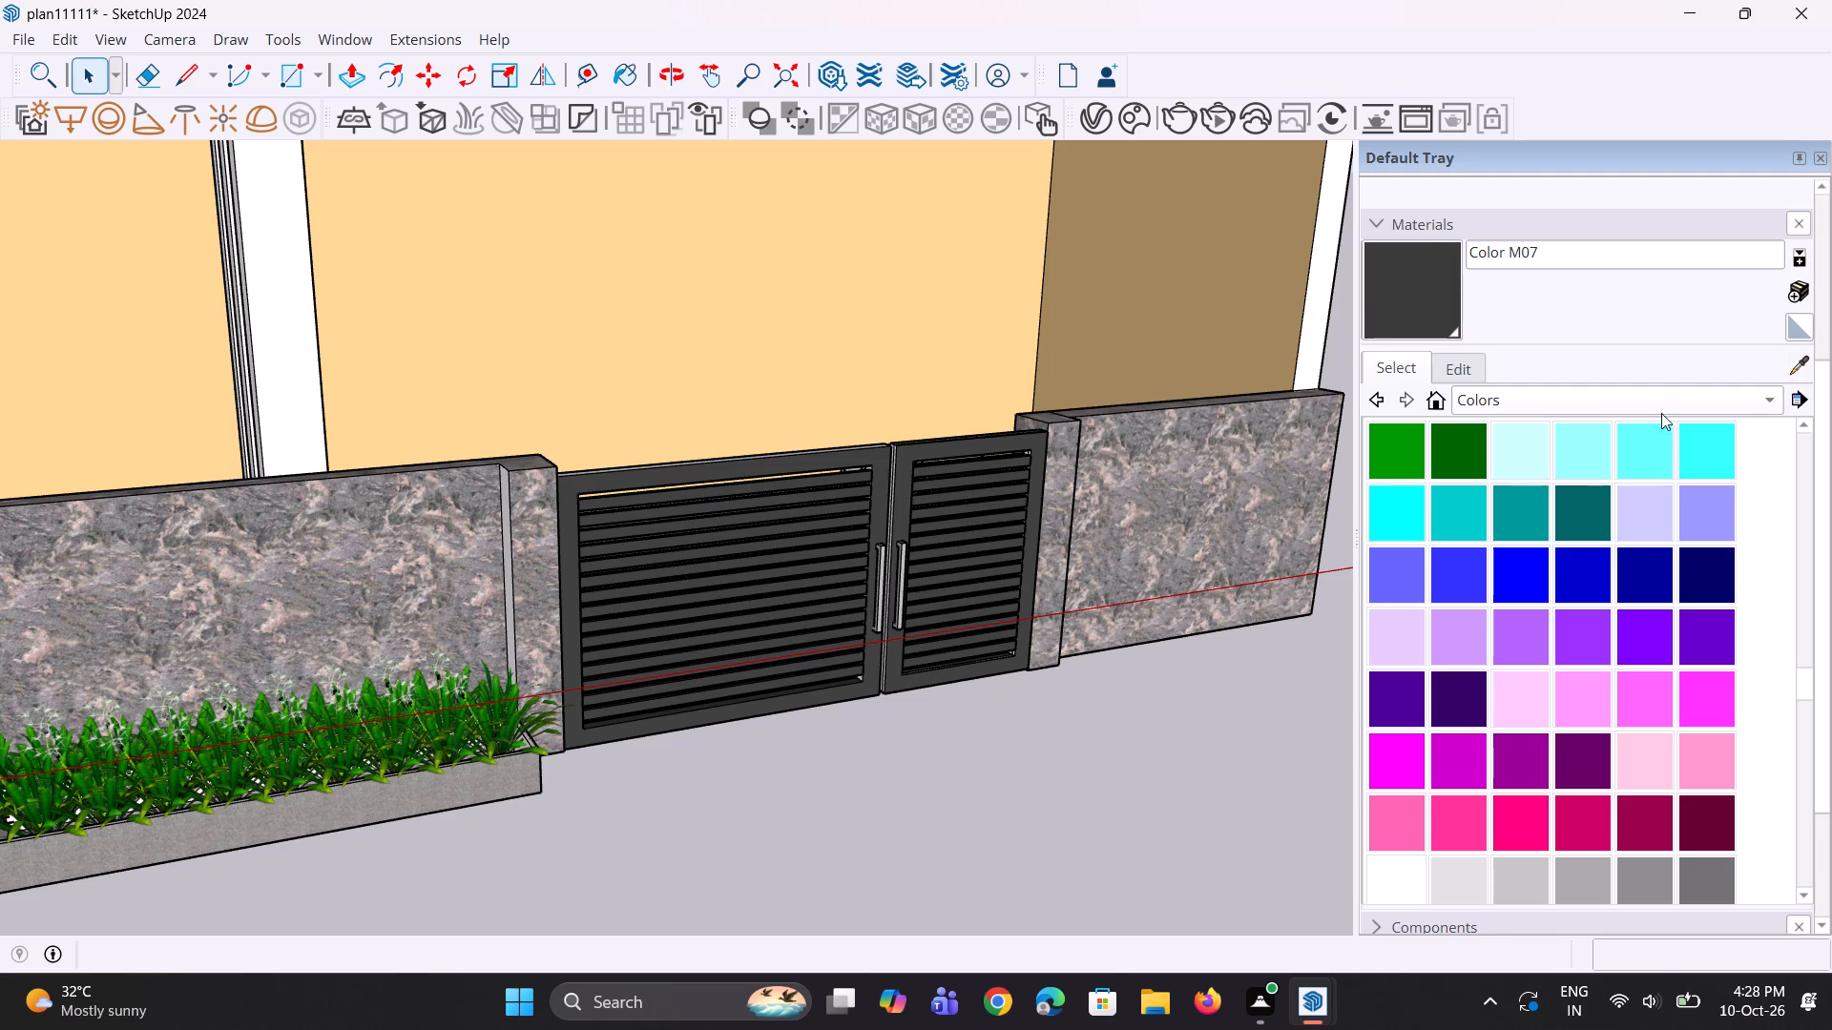
left_click(1166, 543)
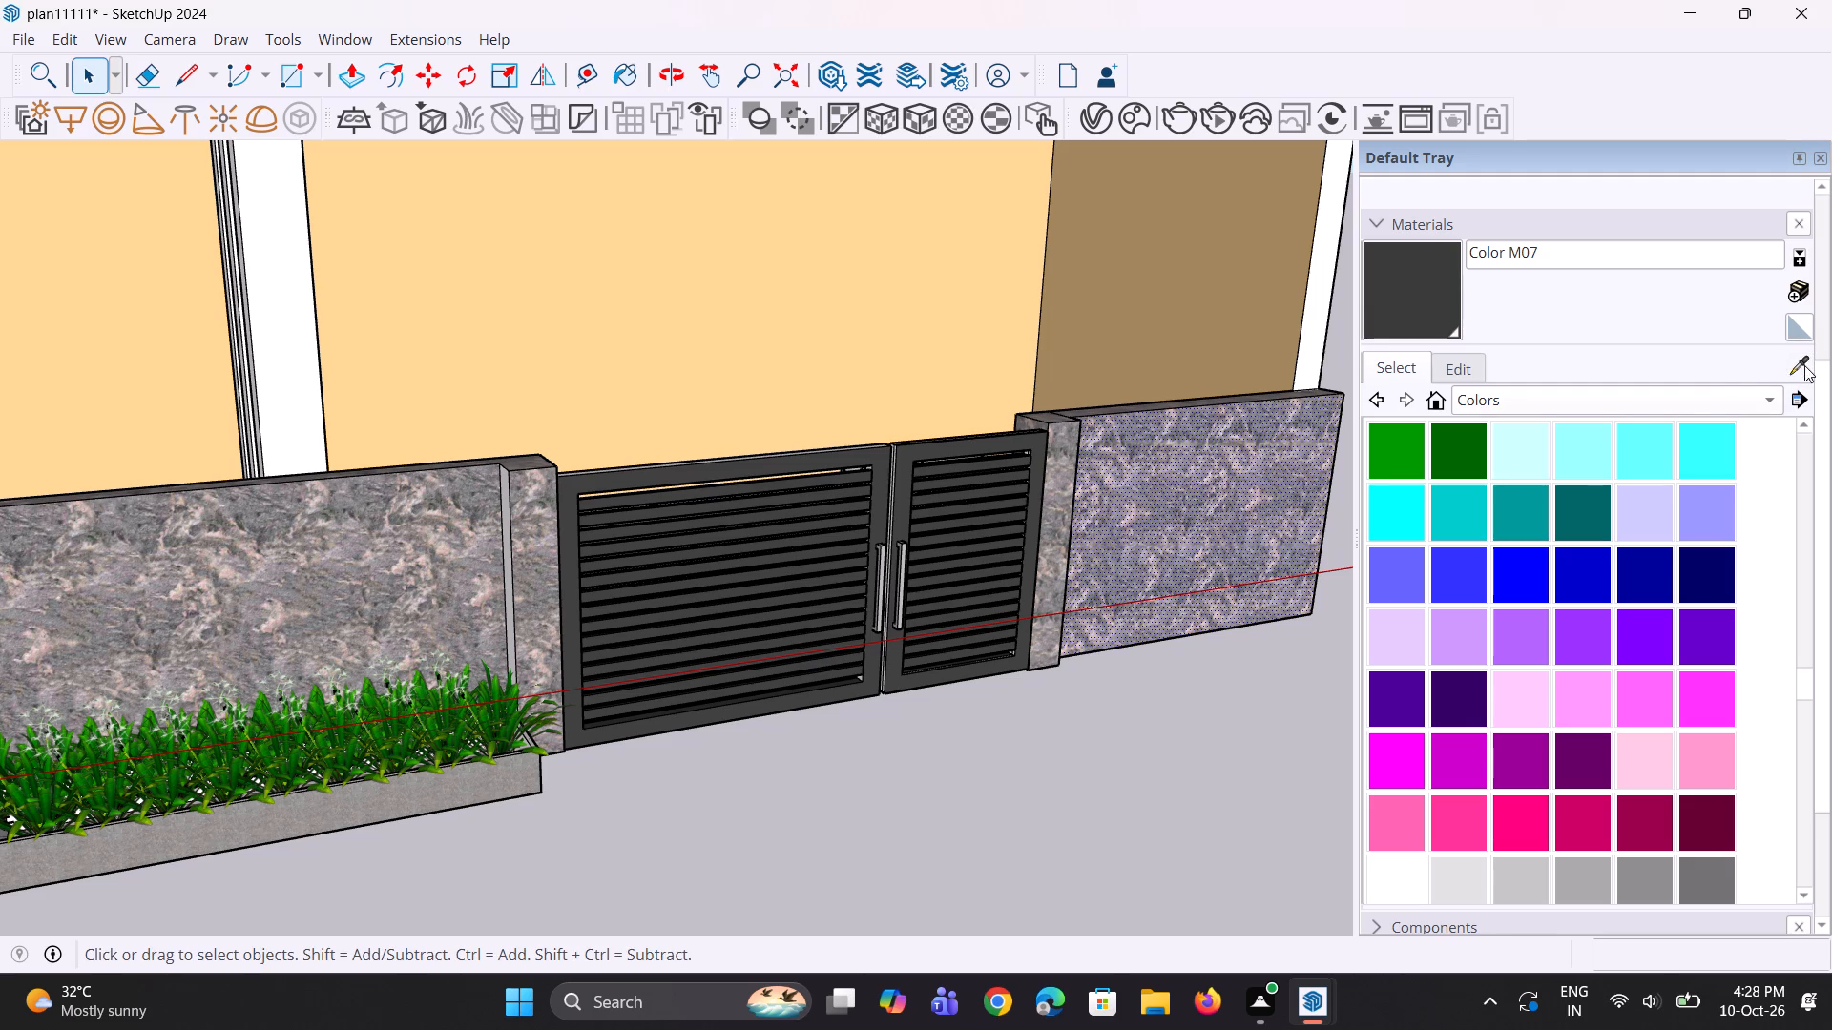
left_click(1804, 365)
left_click(1302, 550)
scroll(285, 660, "up", 5)
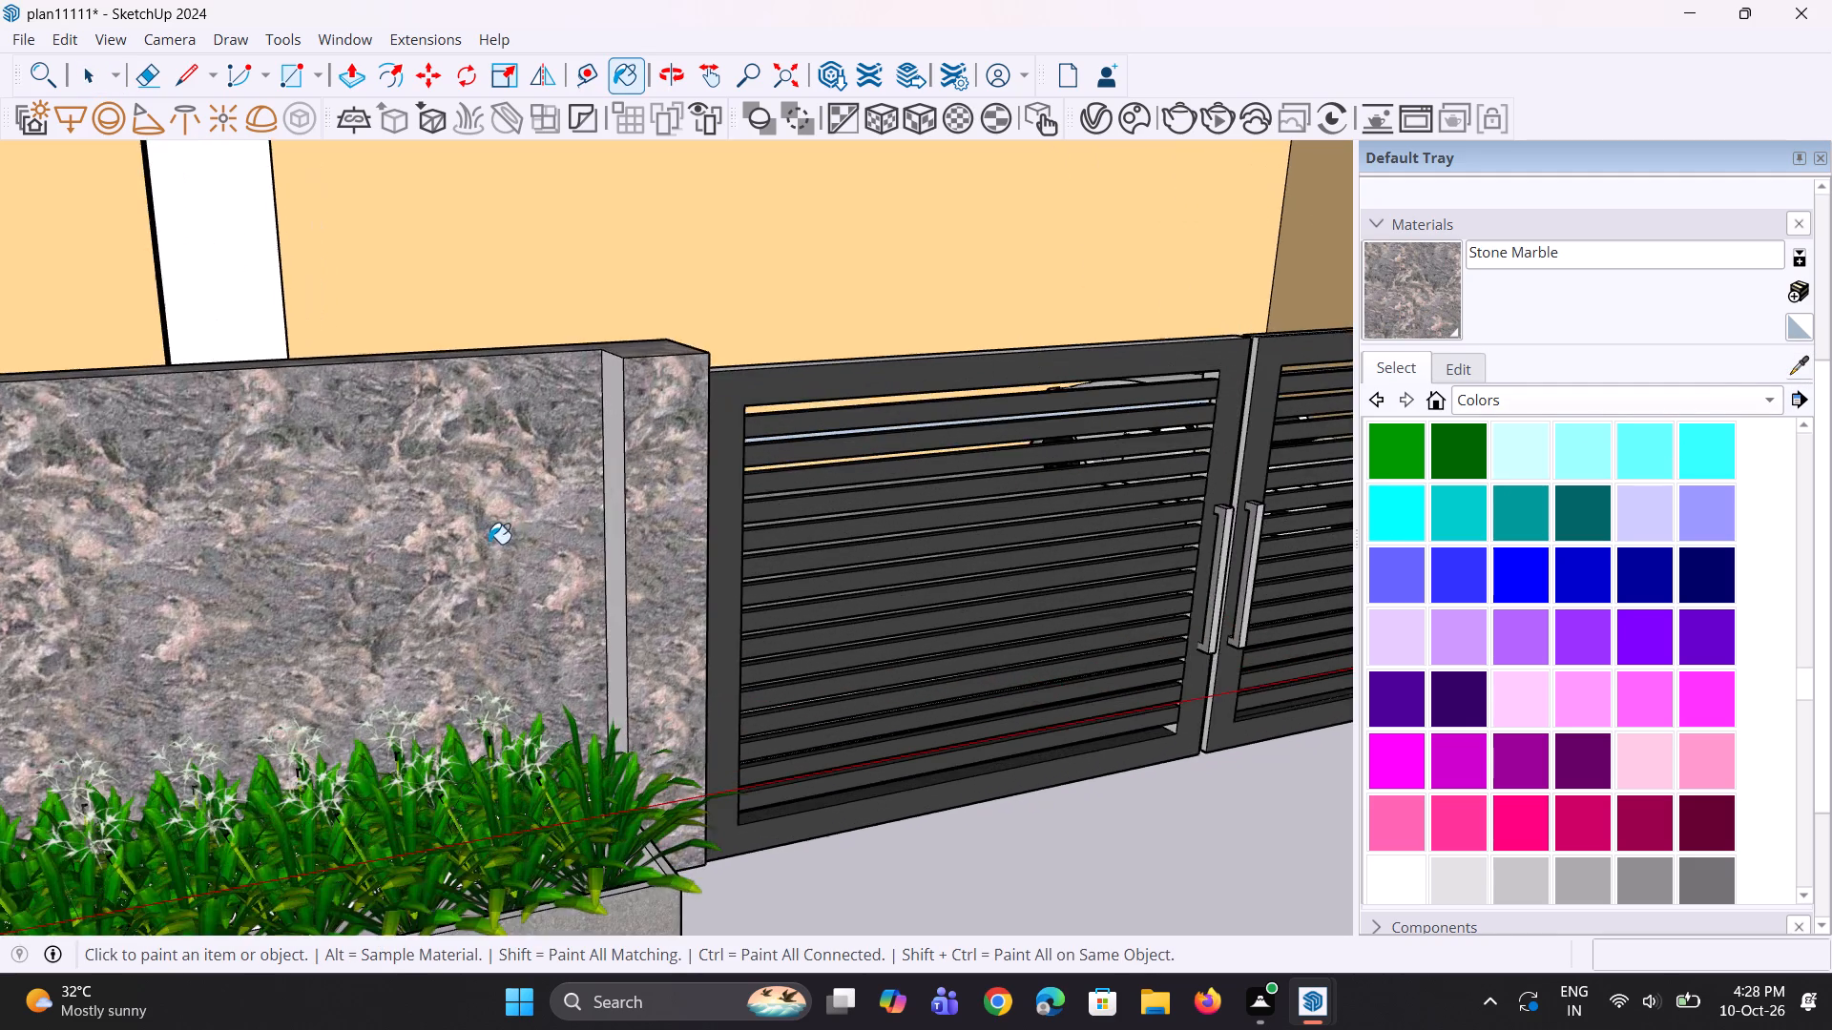
scroll(489, 544, "up", 2)
middle_click_drag(570, 534, 653, 524)
left_click(655, 524)
scroll(625, 517, "down", 4)
middle_click_drag(1075, 432, 614, 415)
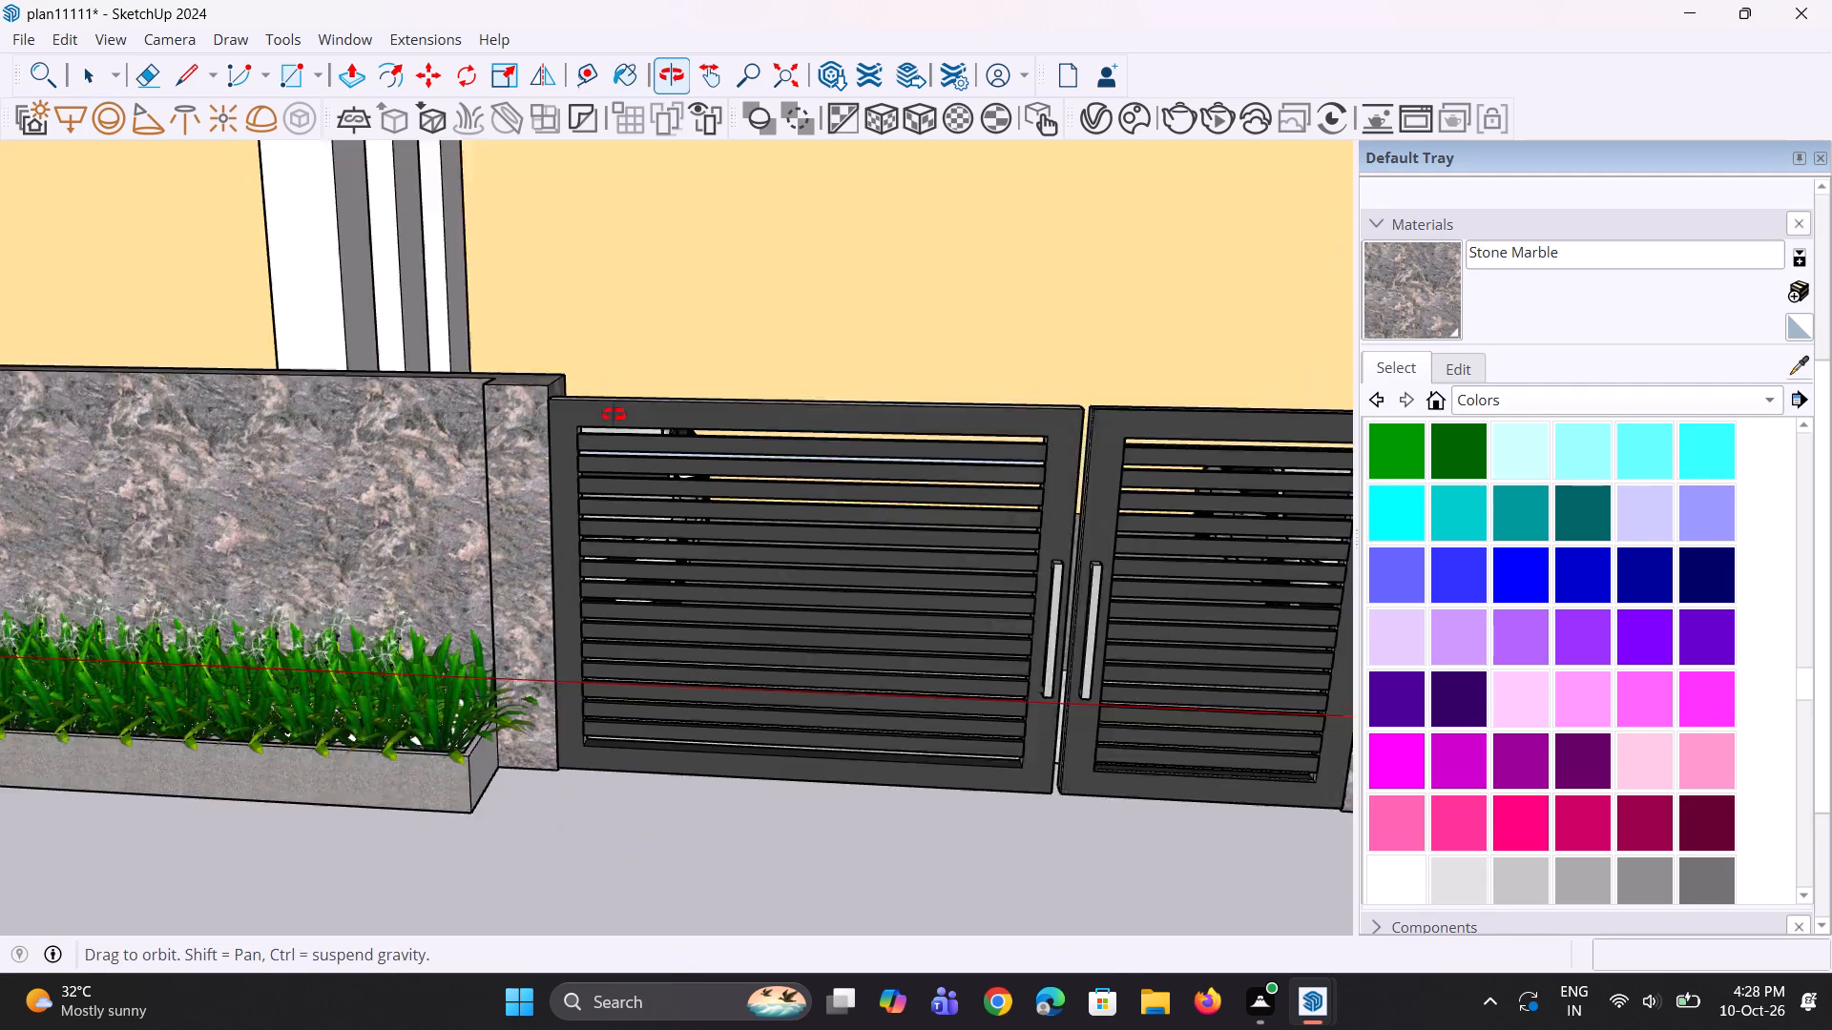
middle_click_drag(614, 415, 601, 412)
scroll(493, 371, "down", 7)
middle_click_drag(860, 462, 668, 472)
scroll(693, 480, "up", 3)
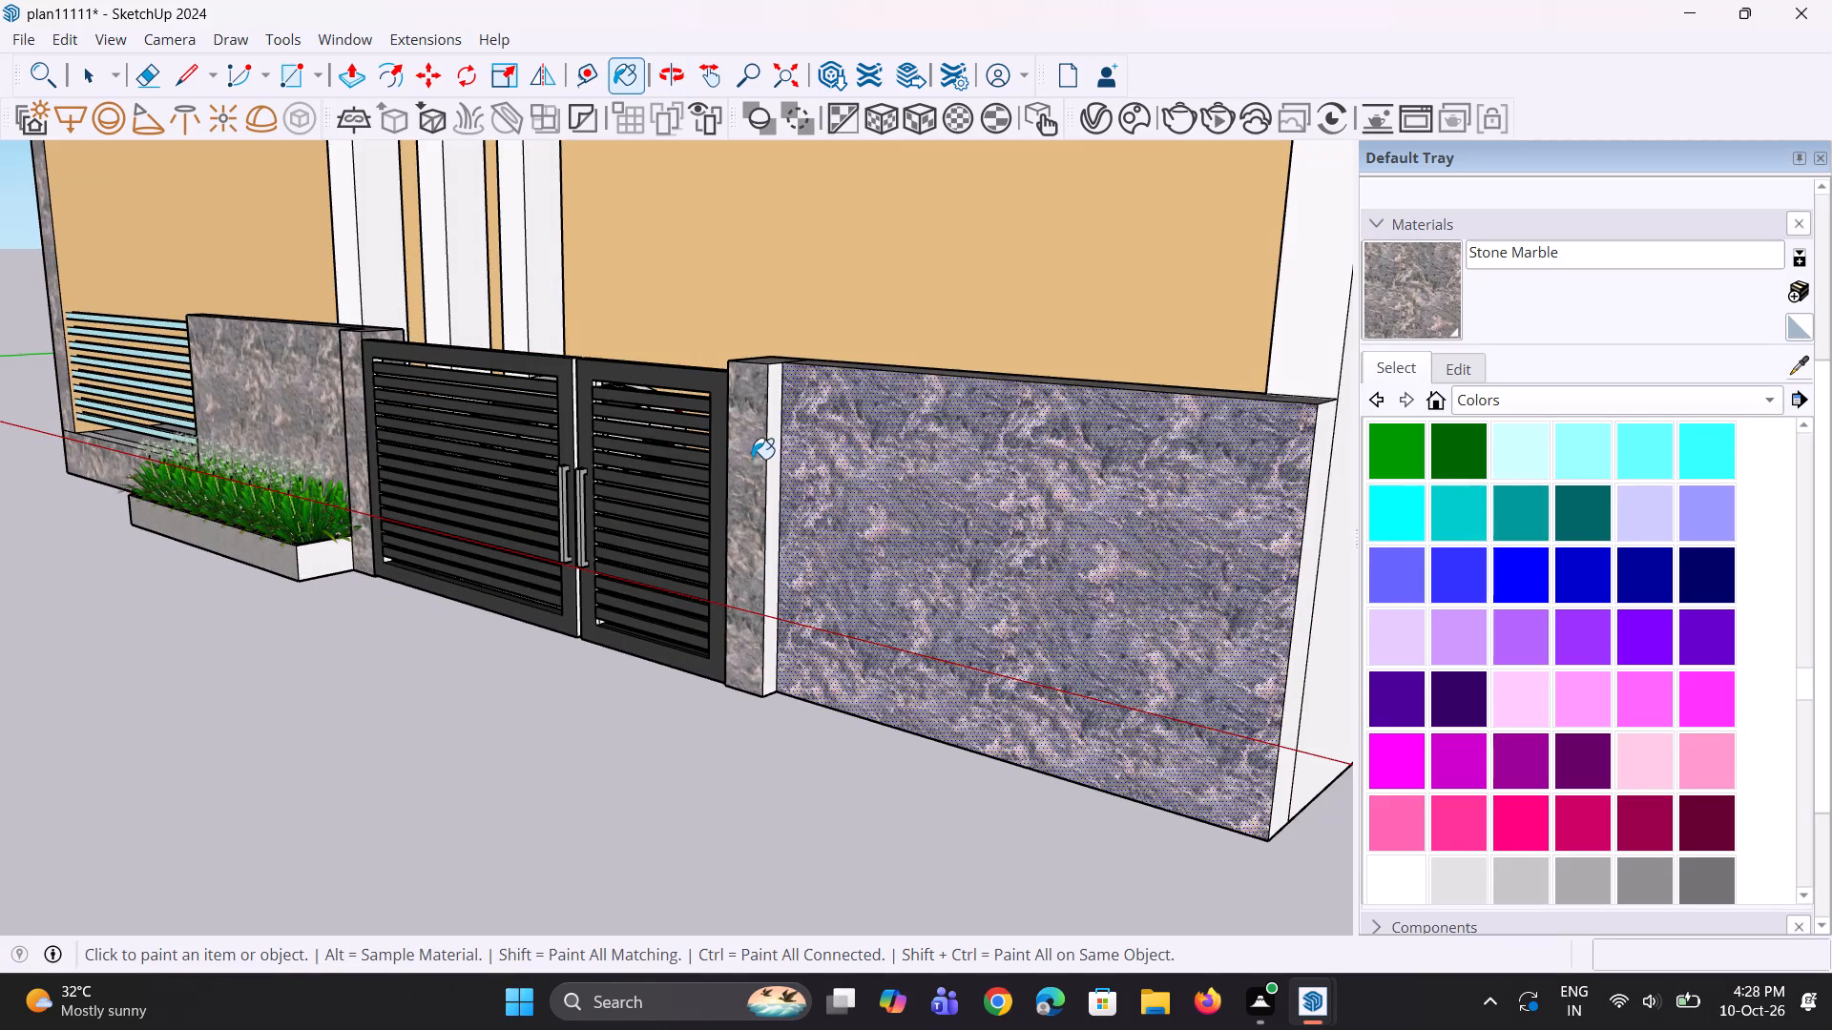
left_click(774, 461)
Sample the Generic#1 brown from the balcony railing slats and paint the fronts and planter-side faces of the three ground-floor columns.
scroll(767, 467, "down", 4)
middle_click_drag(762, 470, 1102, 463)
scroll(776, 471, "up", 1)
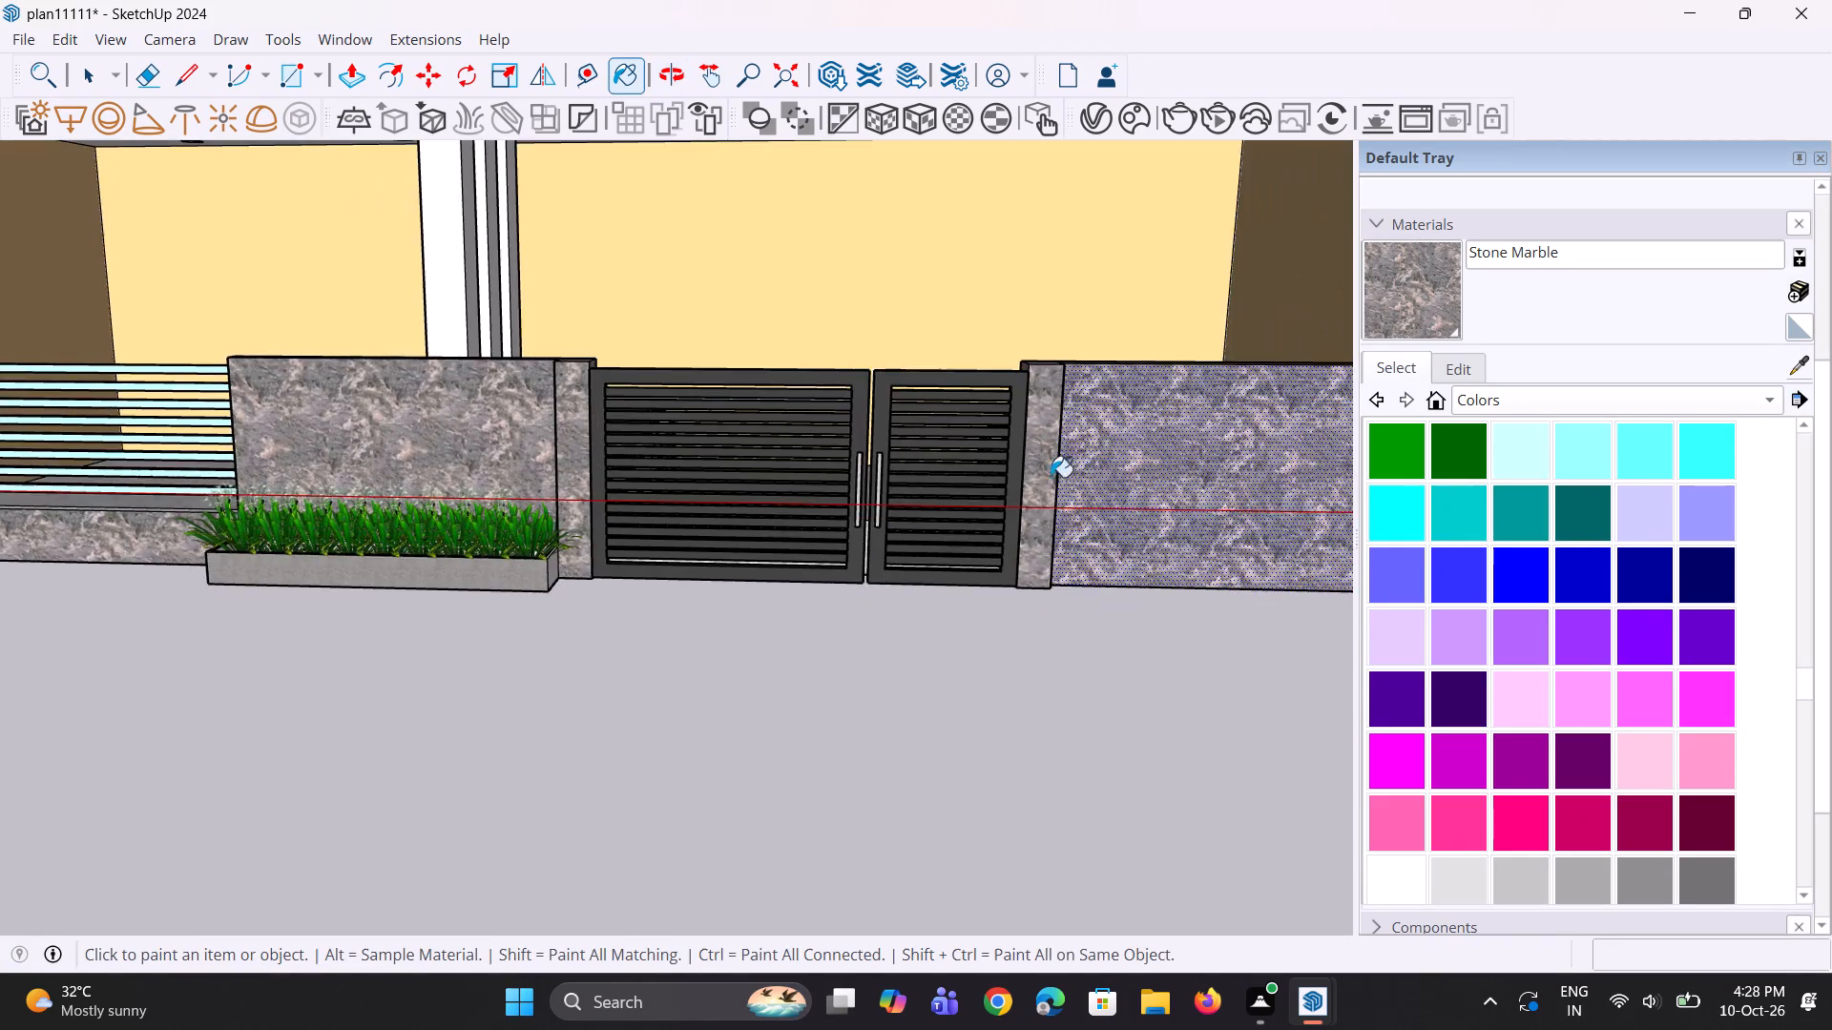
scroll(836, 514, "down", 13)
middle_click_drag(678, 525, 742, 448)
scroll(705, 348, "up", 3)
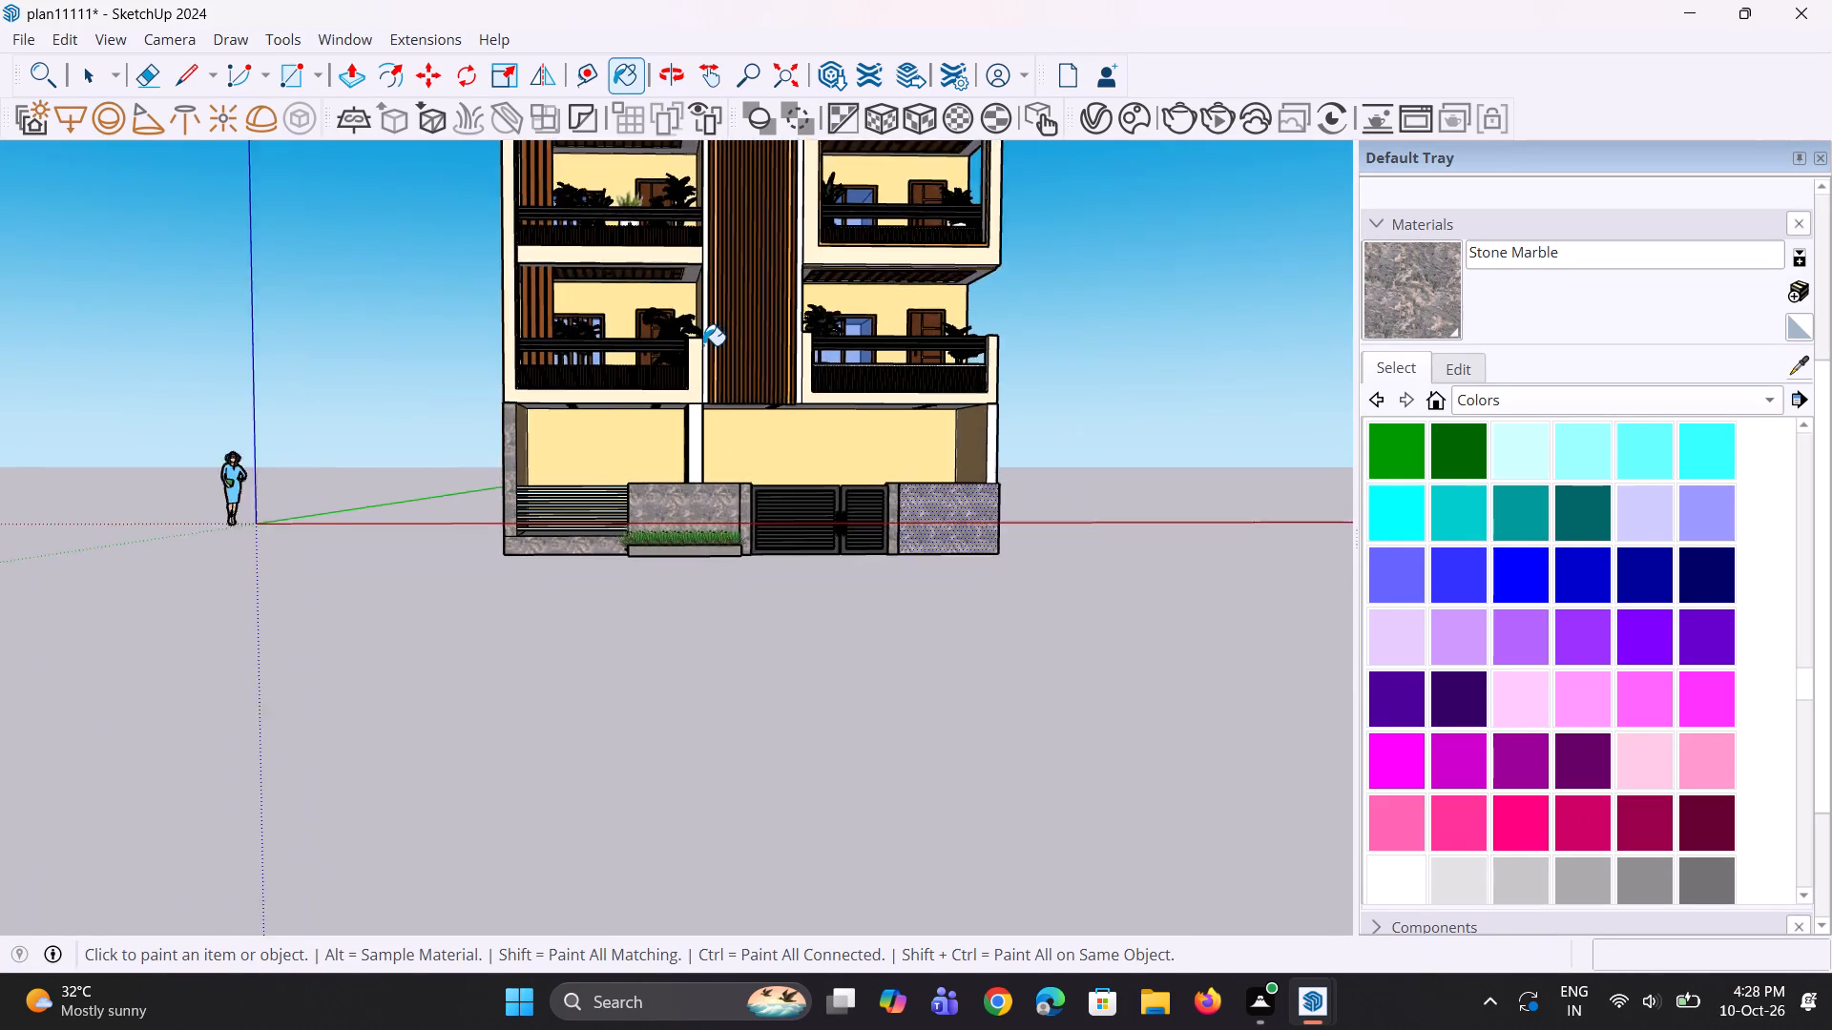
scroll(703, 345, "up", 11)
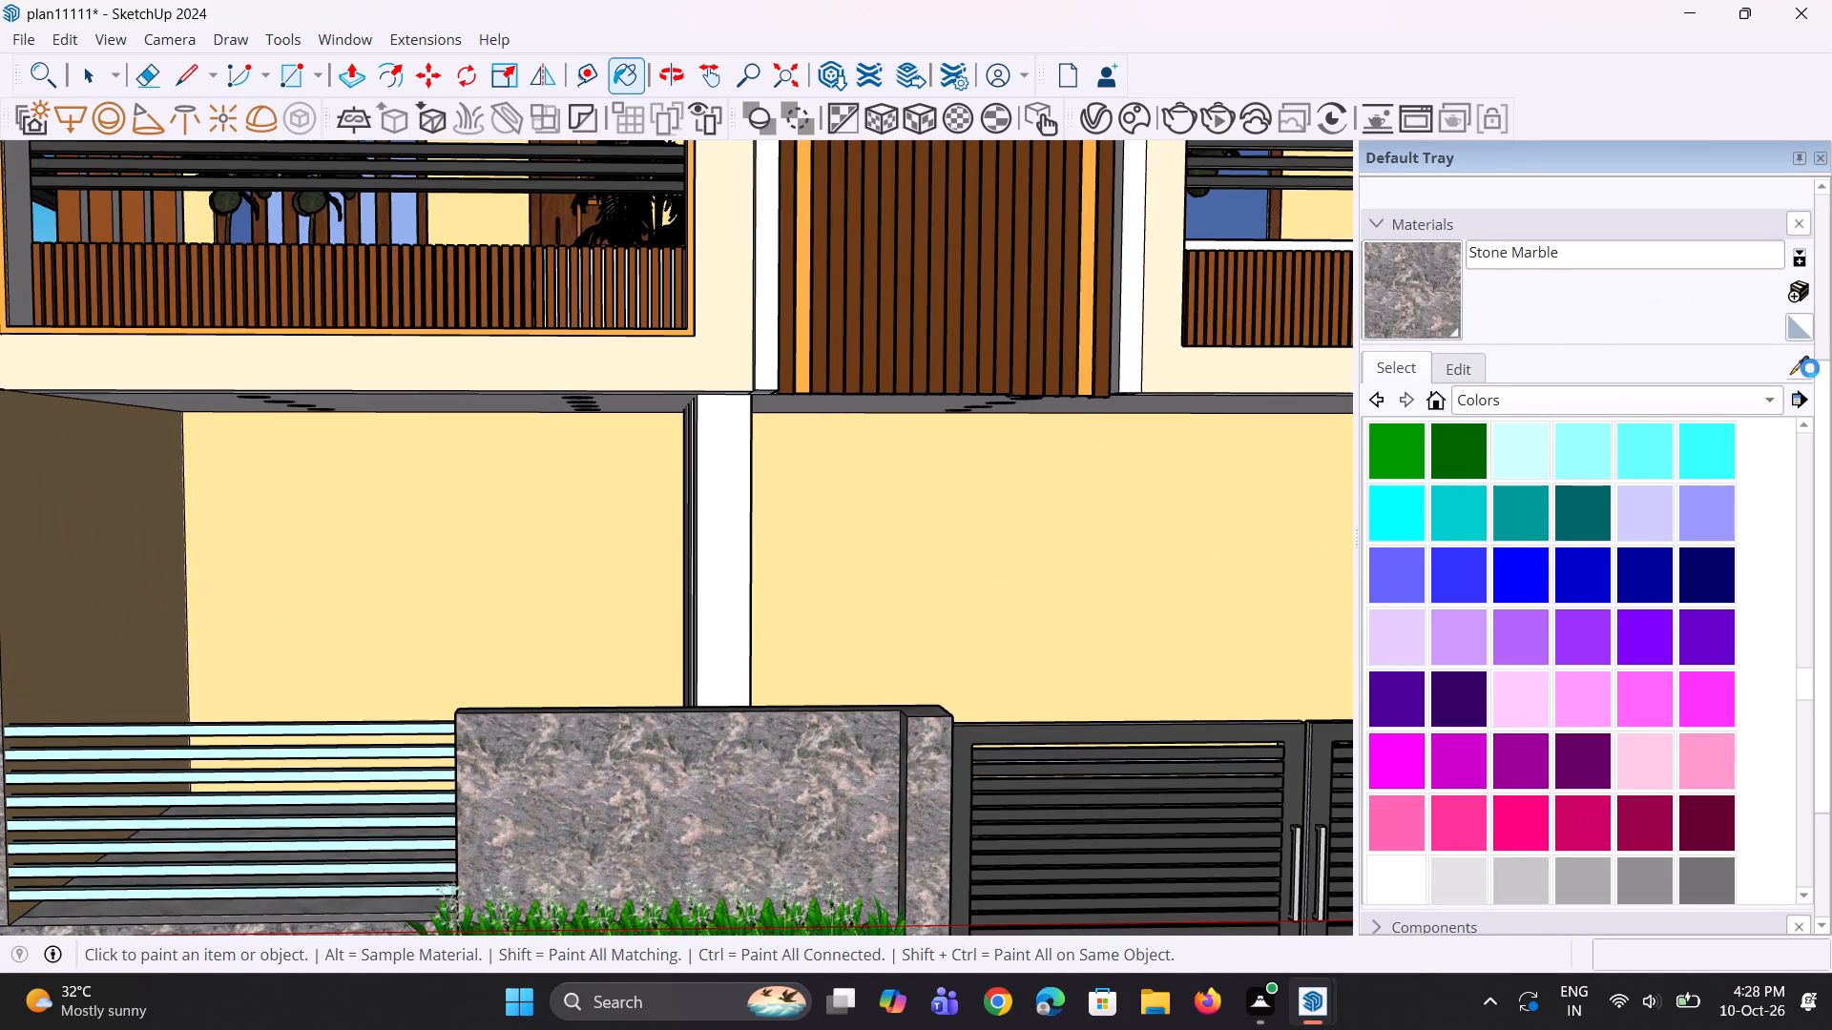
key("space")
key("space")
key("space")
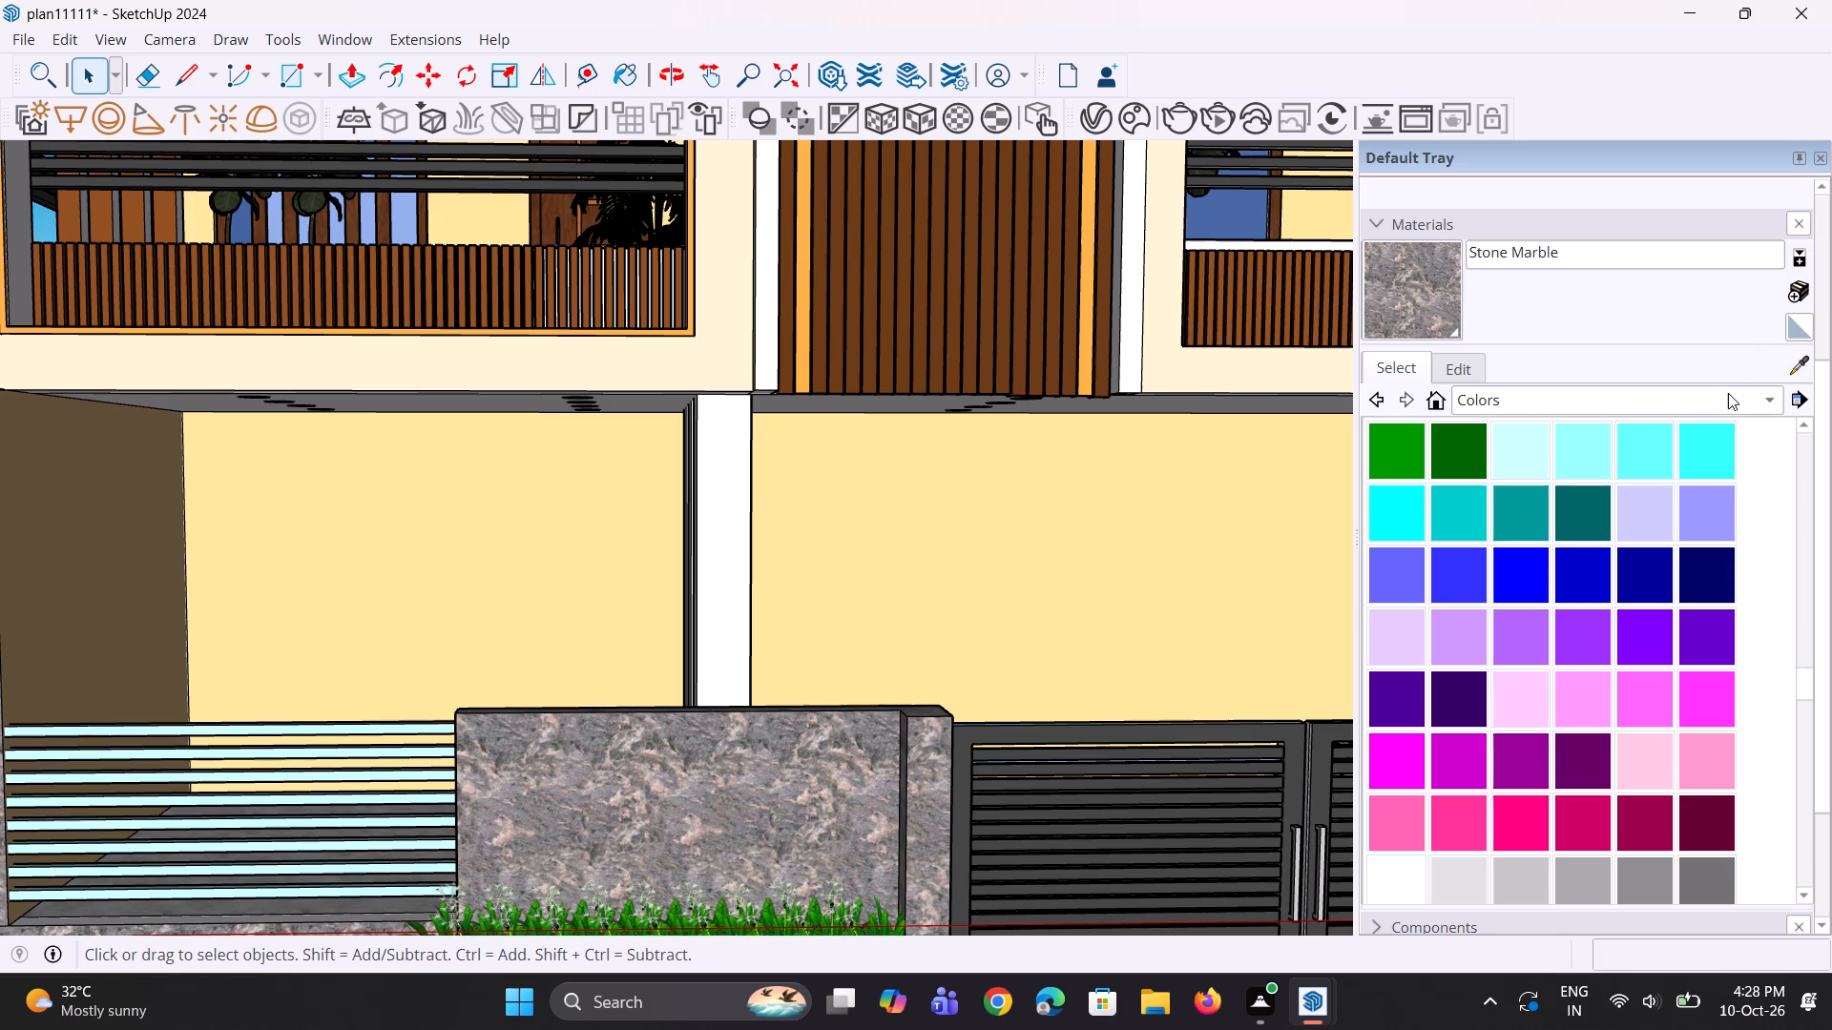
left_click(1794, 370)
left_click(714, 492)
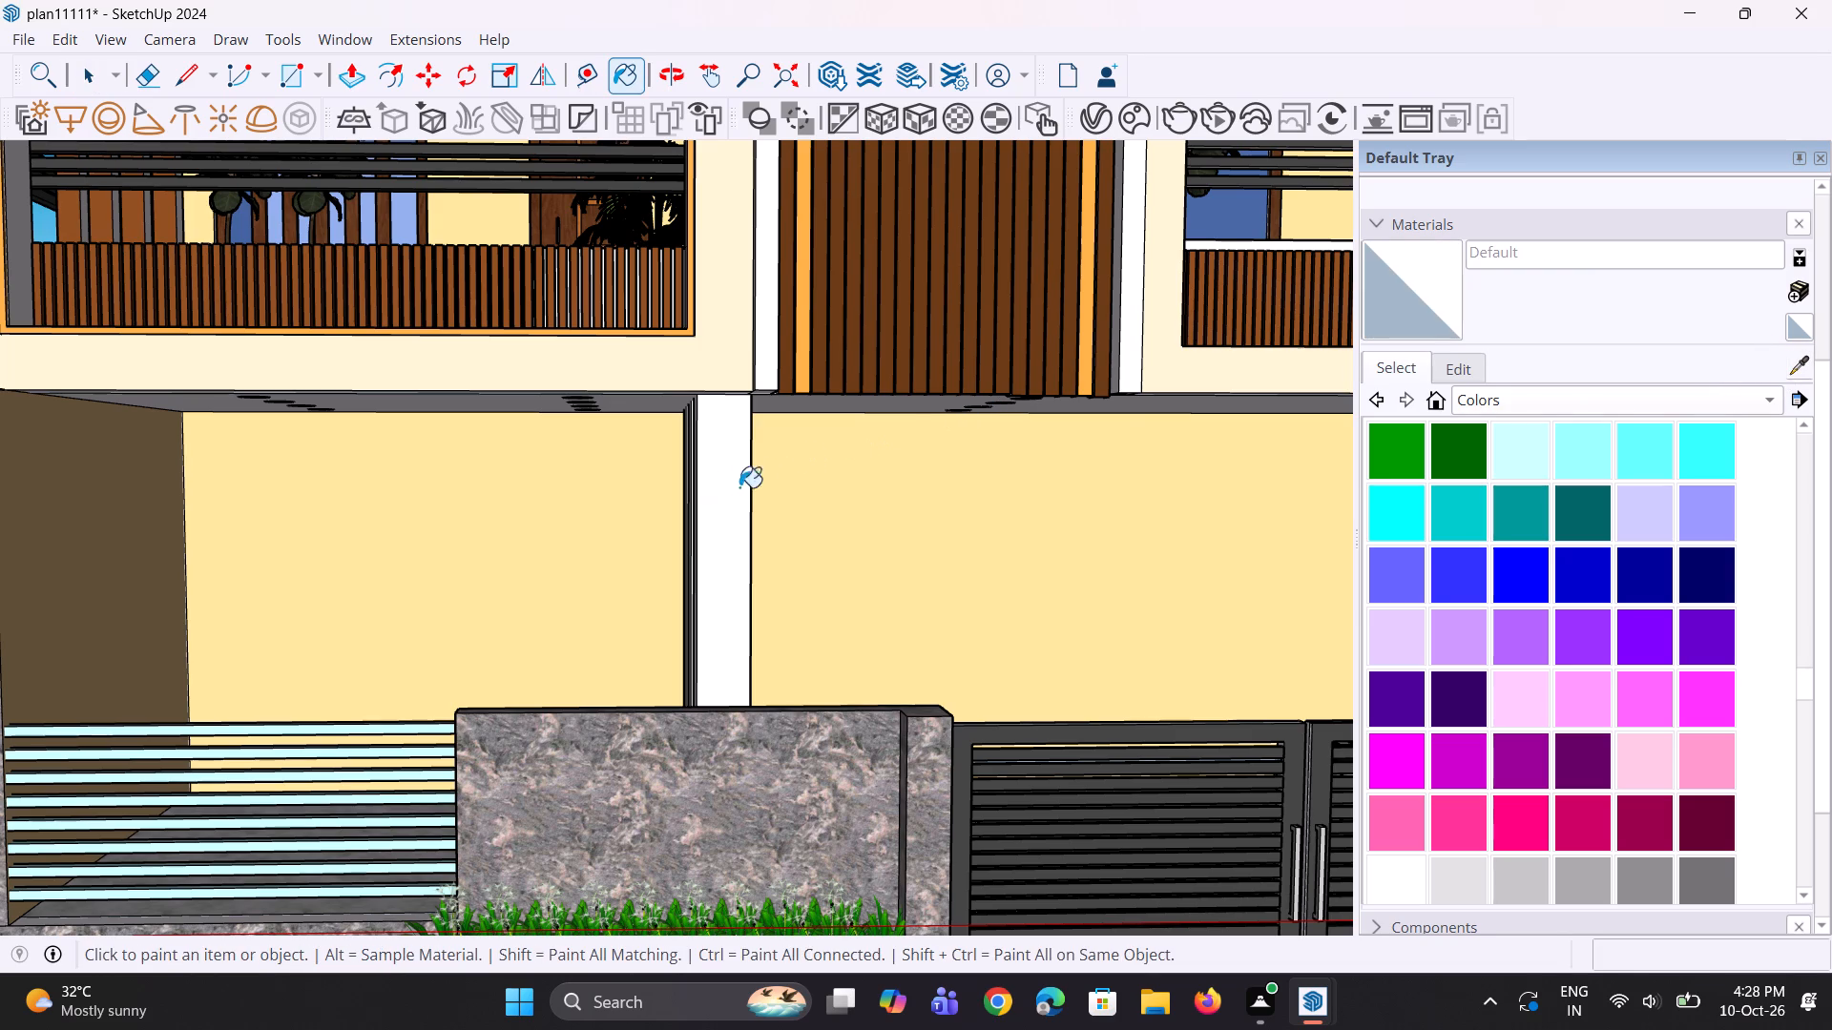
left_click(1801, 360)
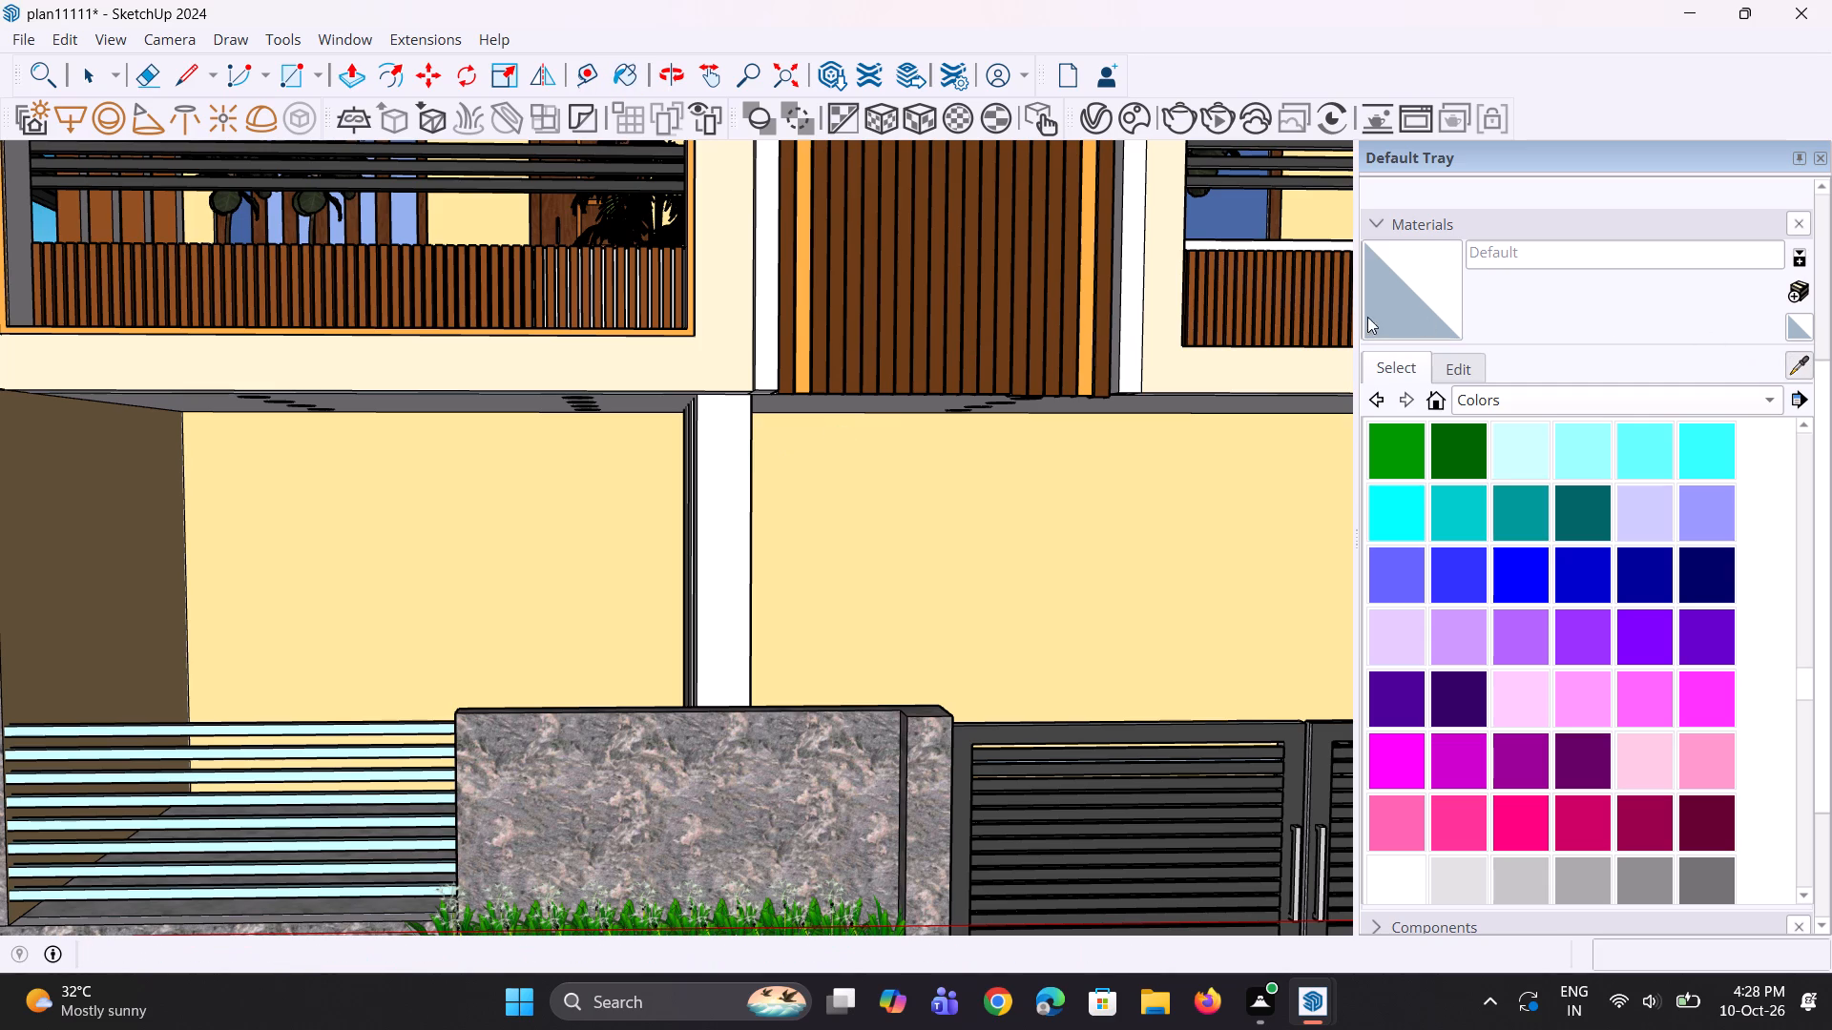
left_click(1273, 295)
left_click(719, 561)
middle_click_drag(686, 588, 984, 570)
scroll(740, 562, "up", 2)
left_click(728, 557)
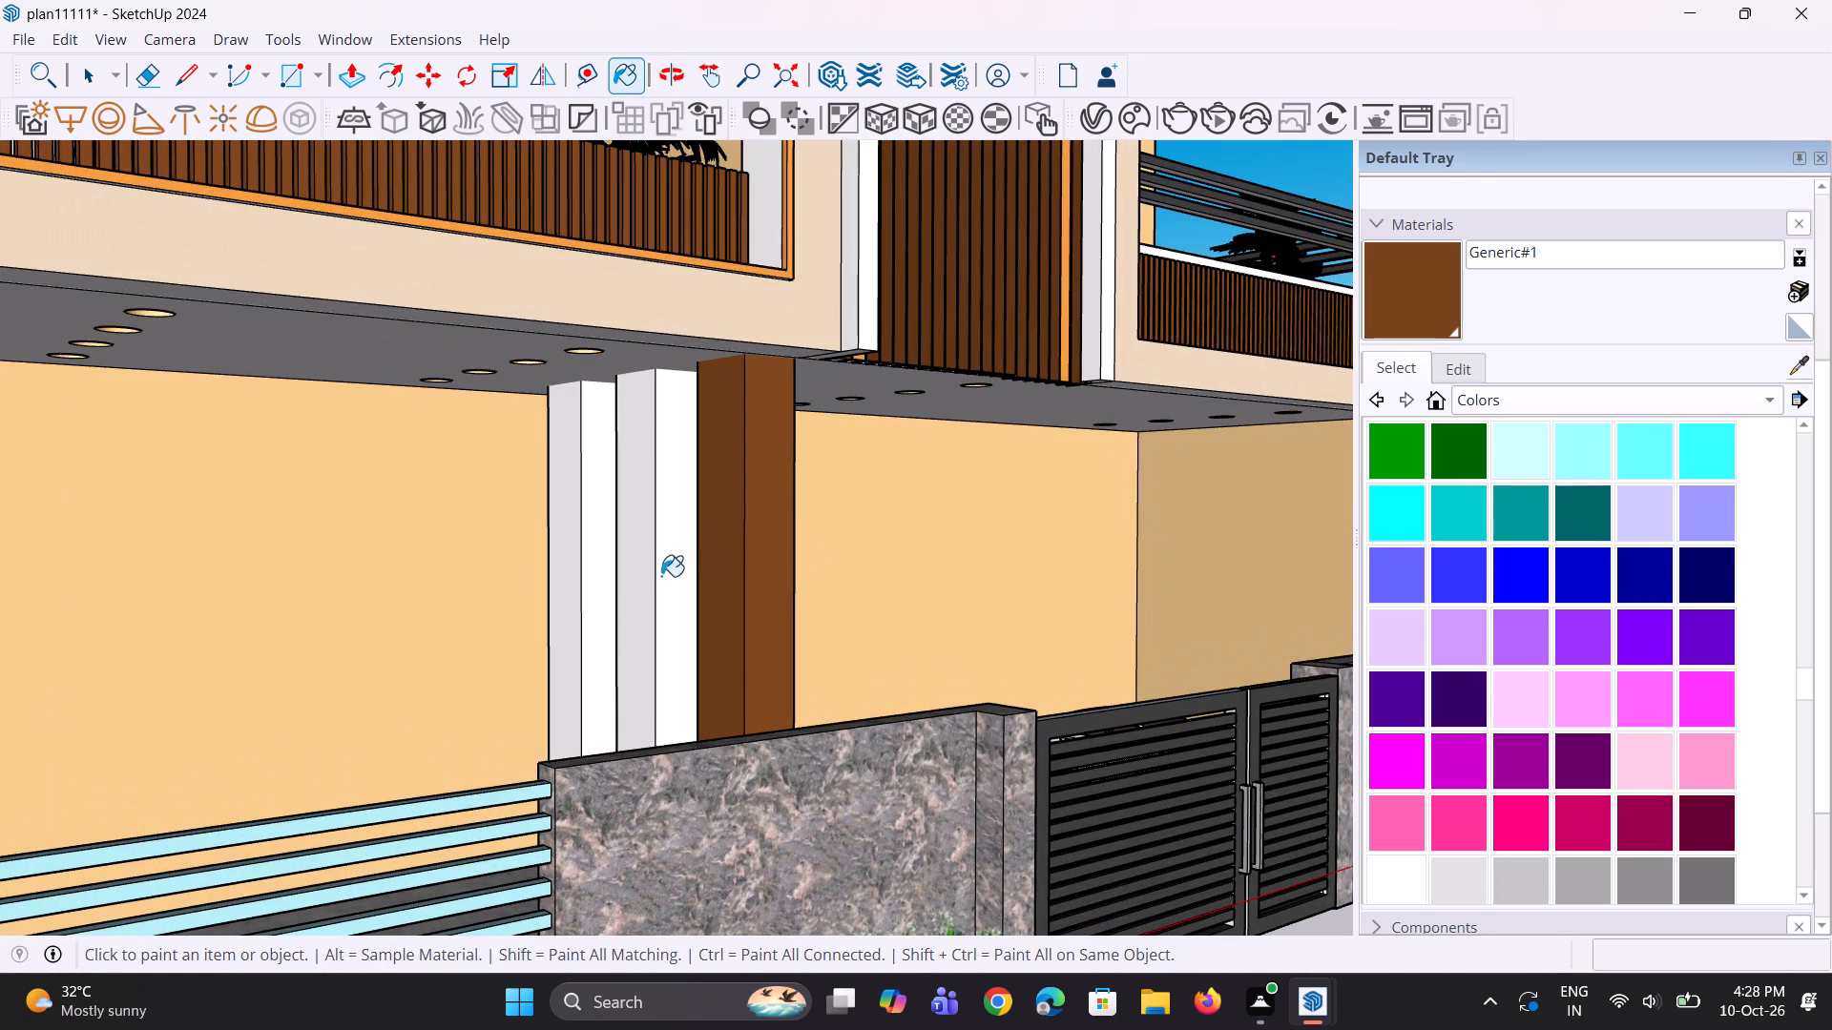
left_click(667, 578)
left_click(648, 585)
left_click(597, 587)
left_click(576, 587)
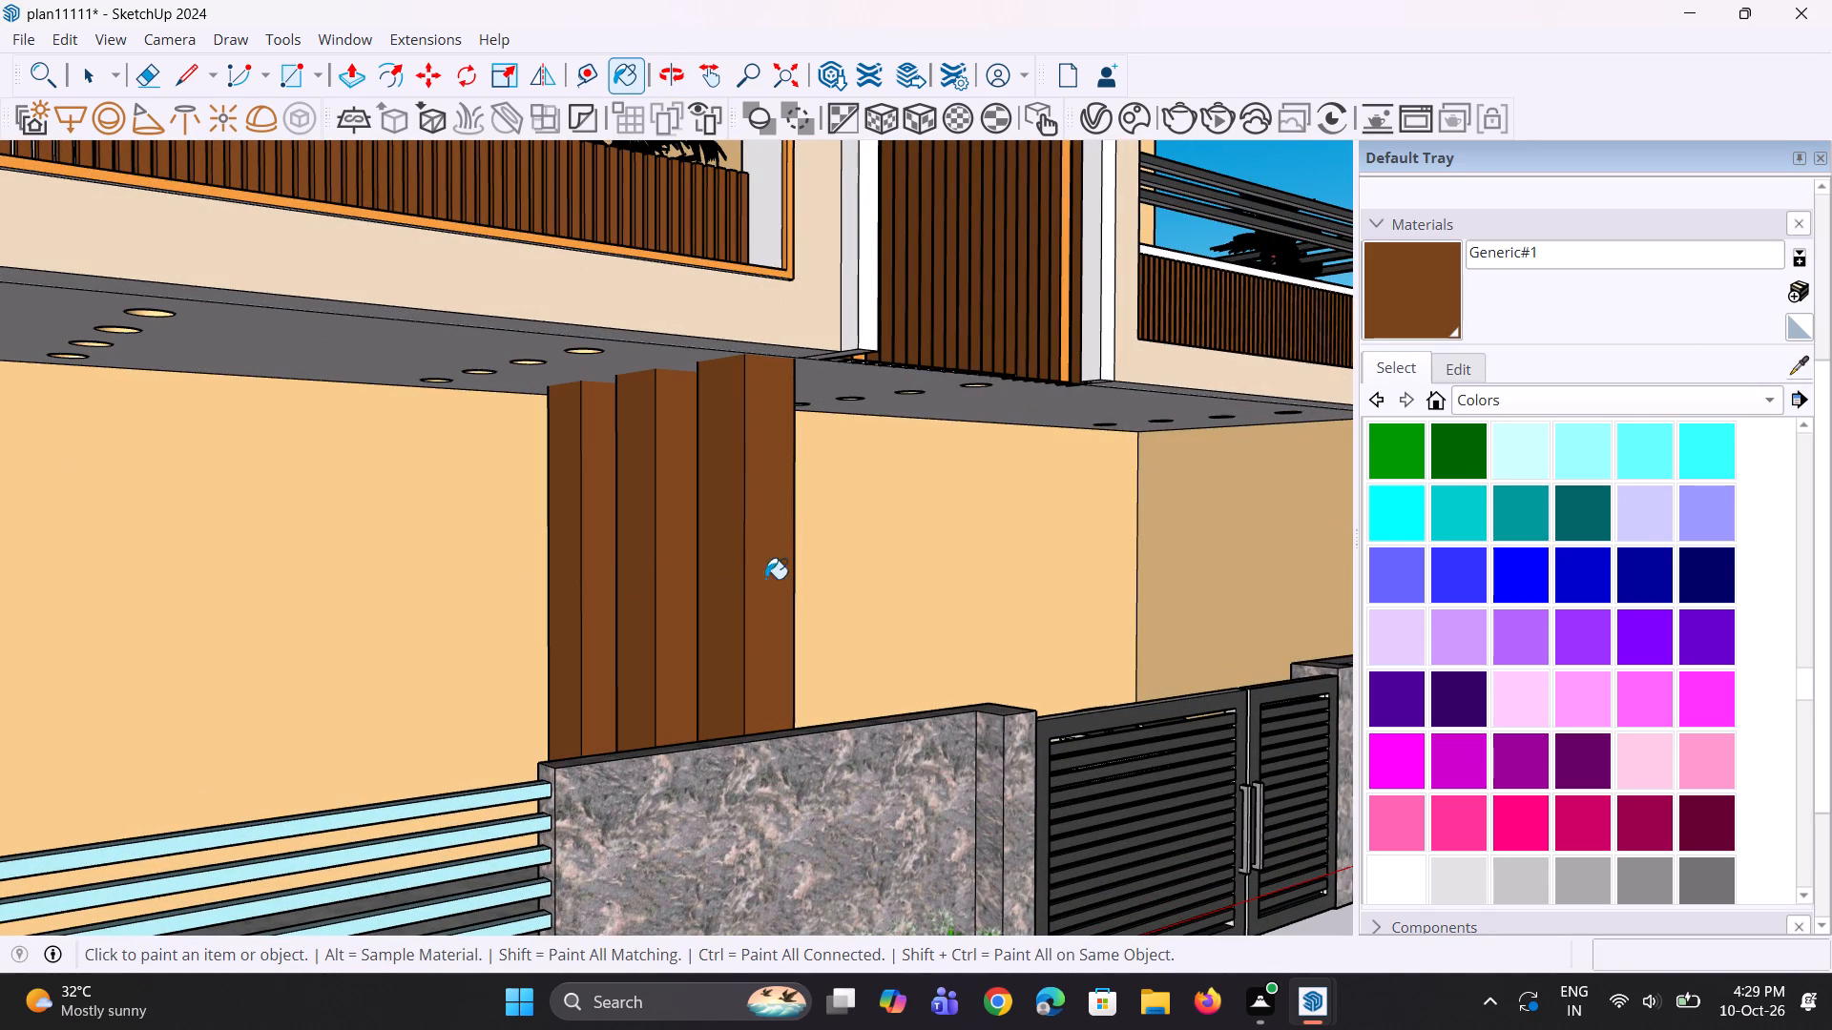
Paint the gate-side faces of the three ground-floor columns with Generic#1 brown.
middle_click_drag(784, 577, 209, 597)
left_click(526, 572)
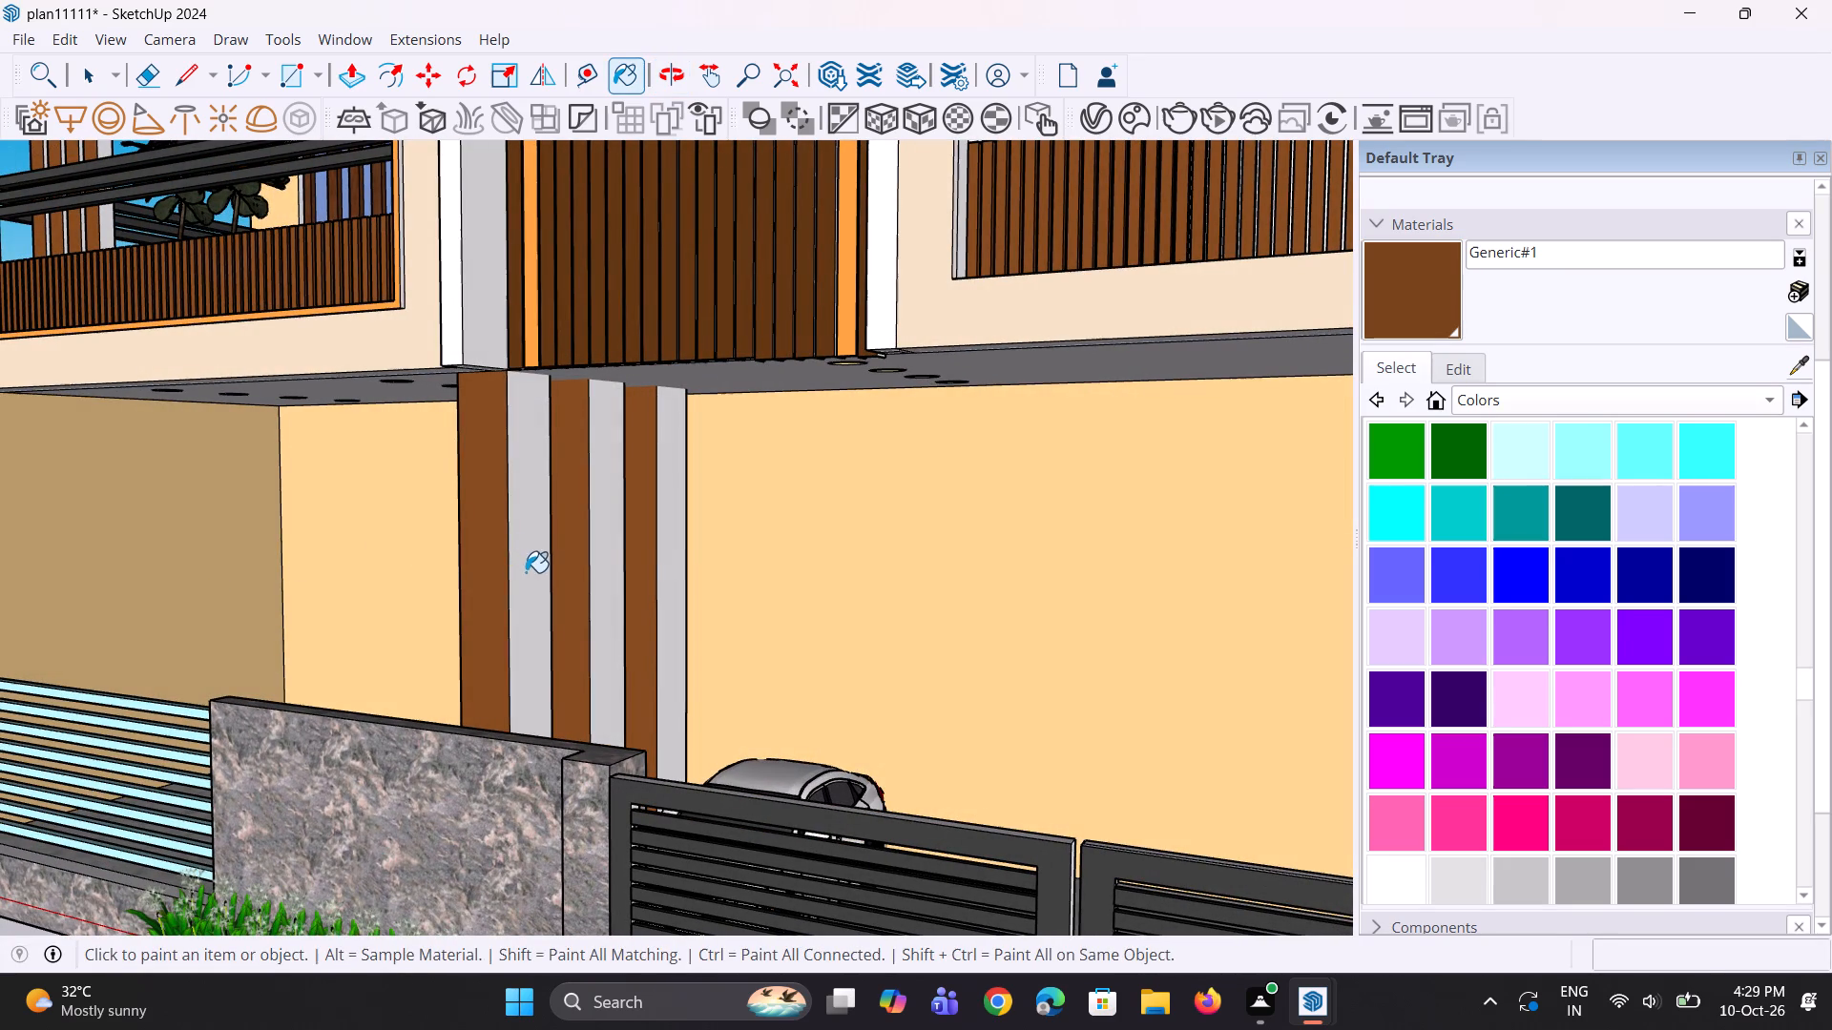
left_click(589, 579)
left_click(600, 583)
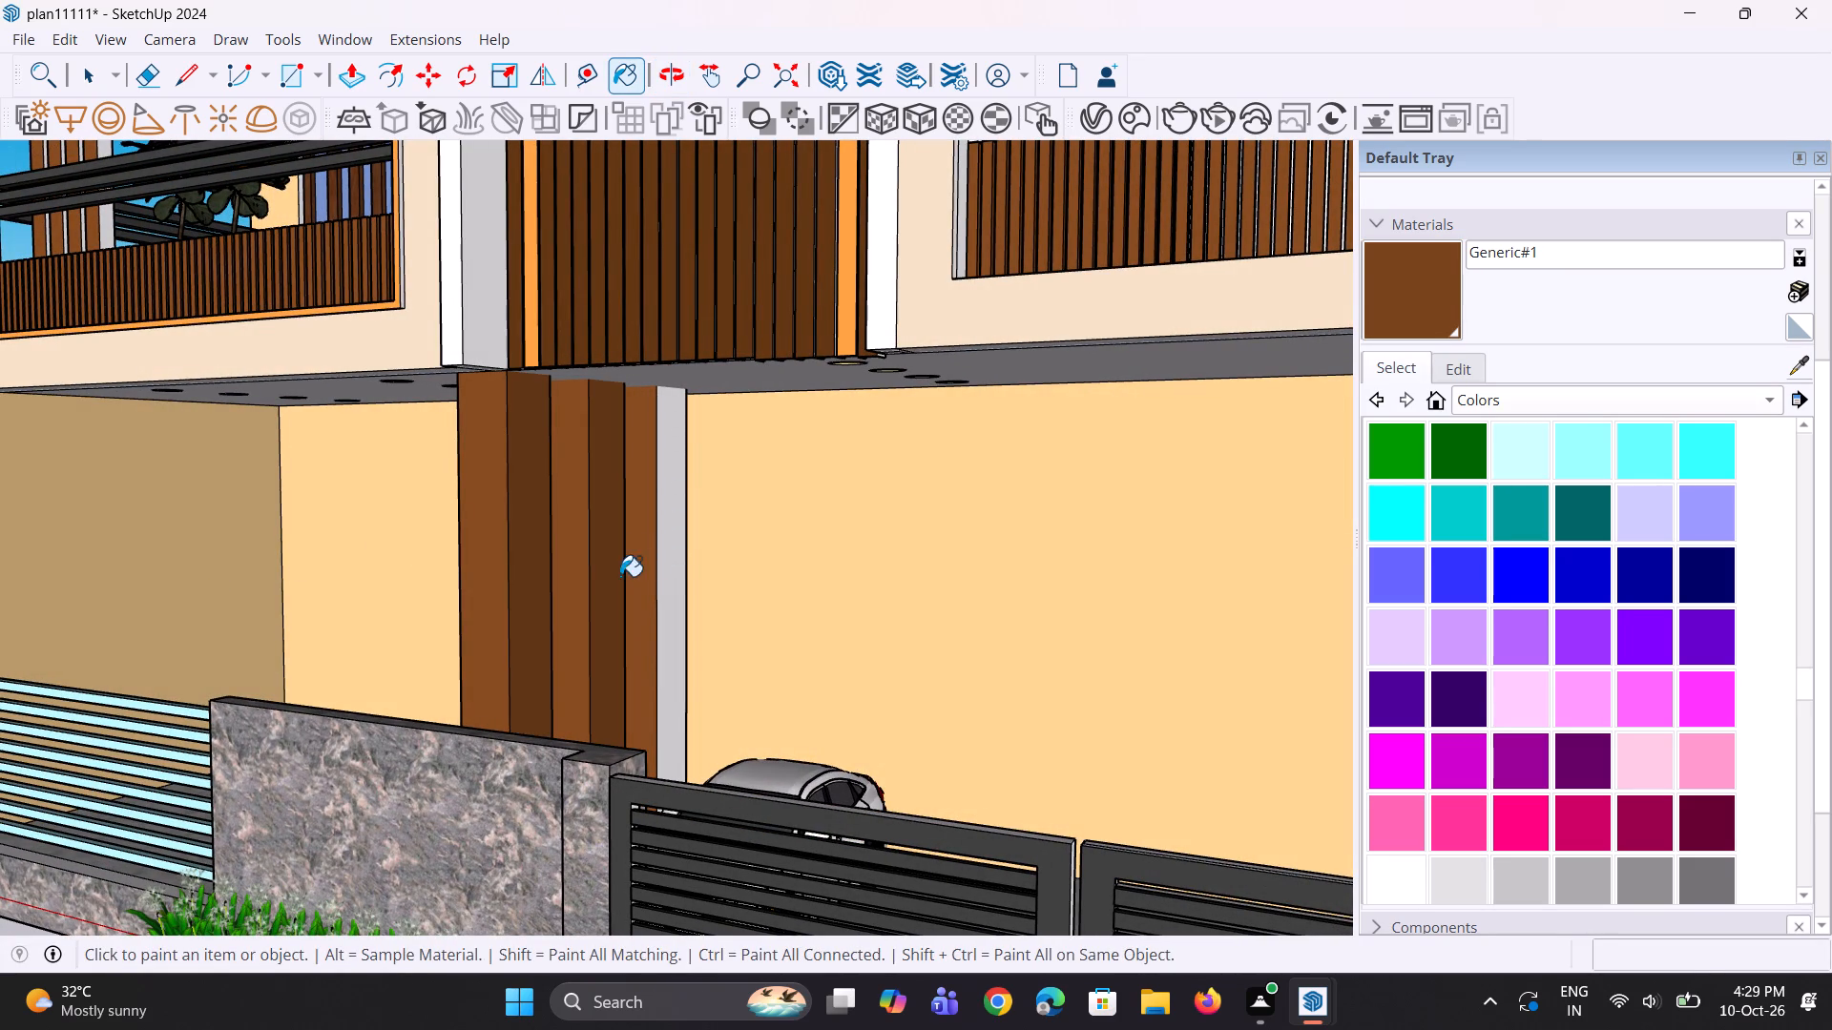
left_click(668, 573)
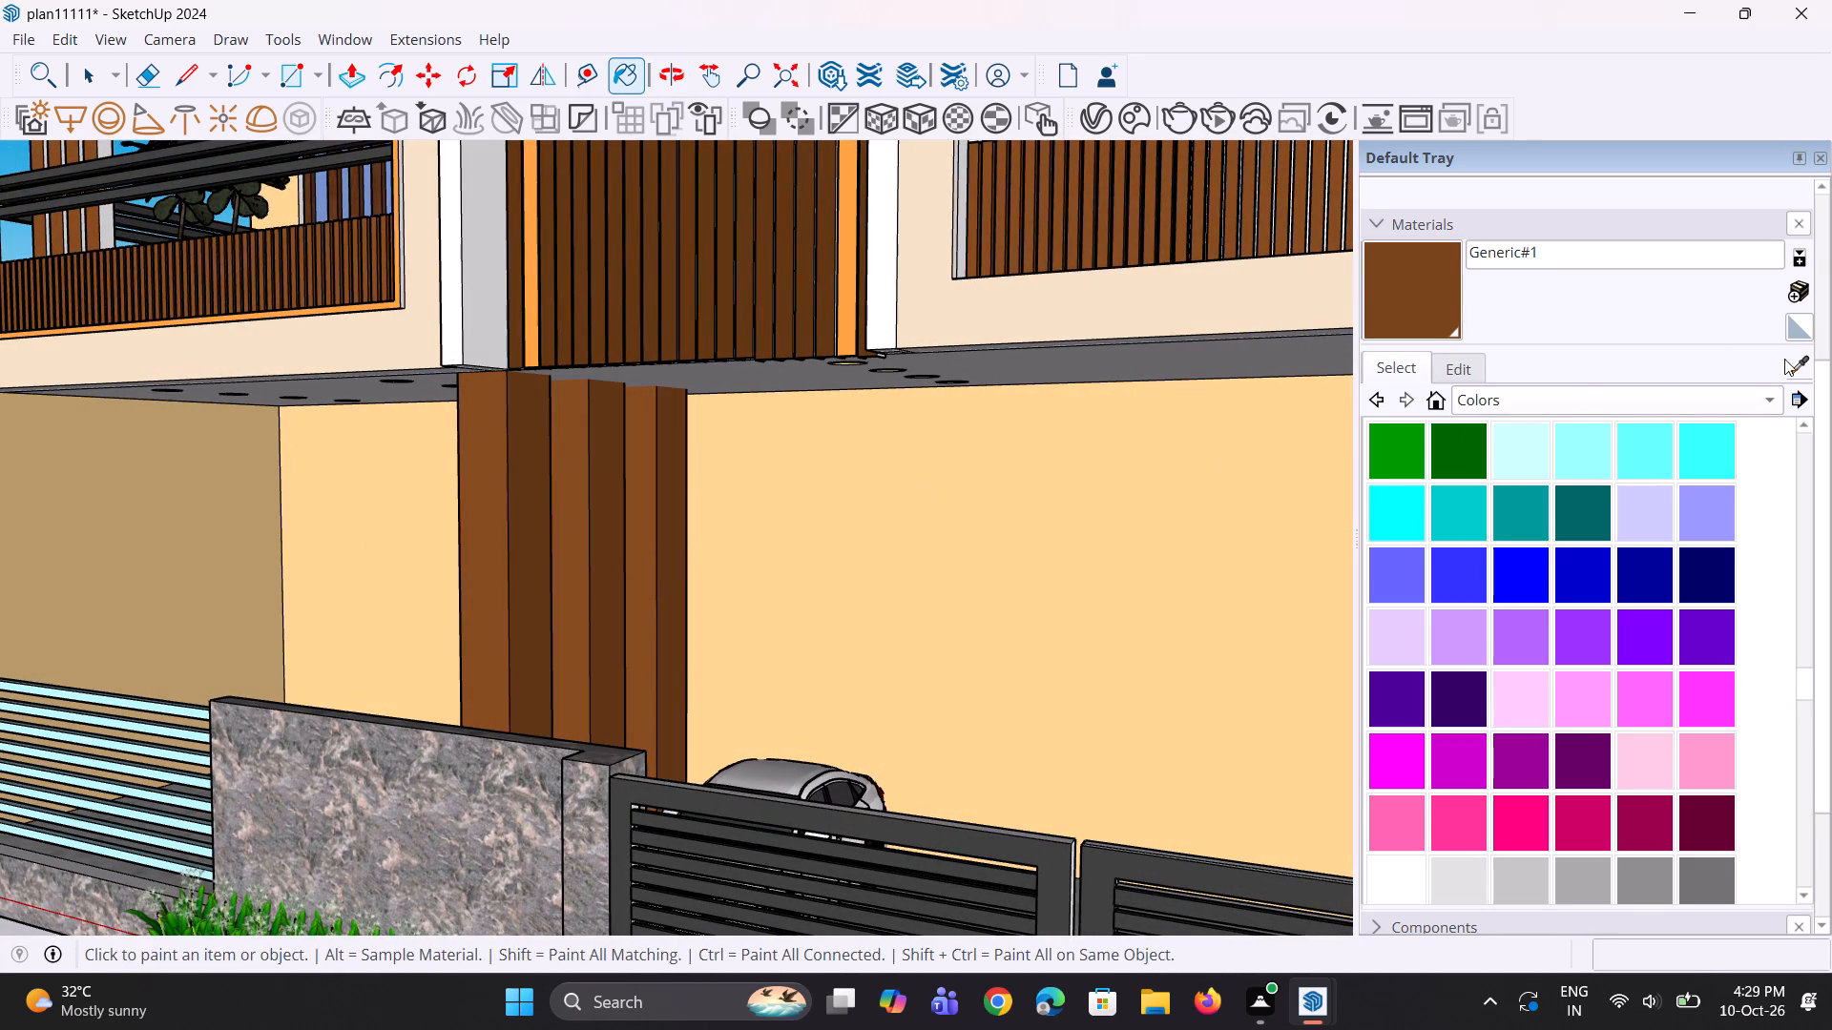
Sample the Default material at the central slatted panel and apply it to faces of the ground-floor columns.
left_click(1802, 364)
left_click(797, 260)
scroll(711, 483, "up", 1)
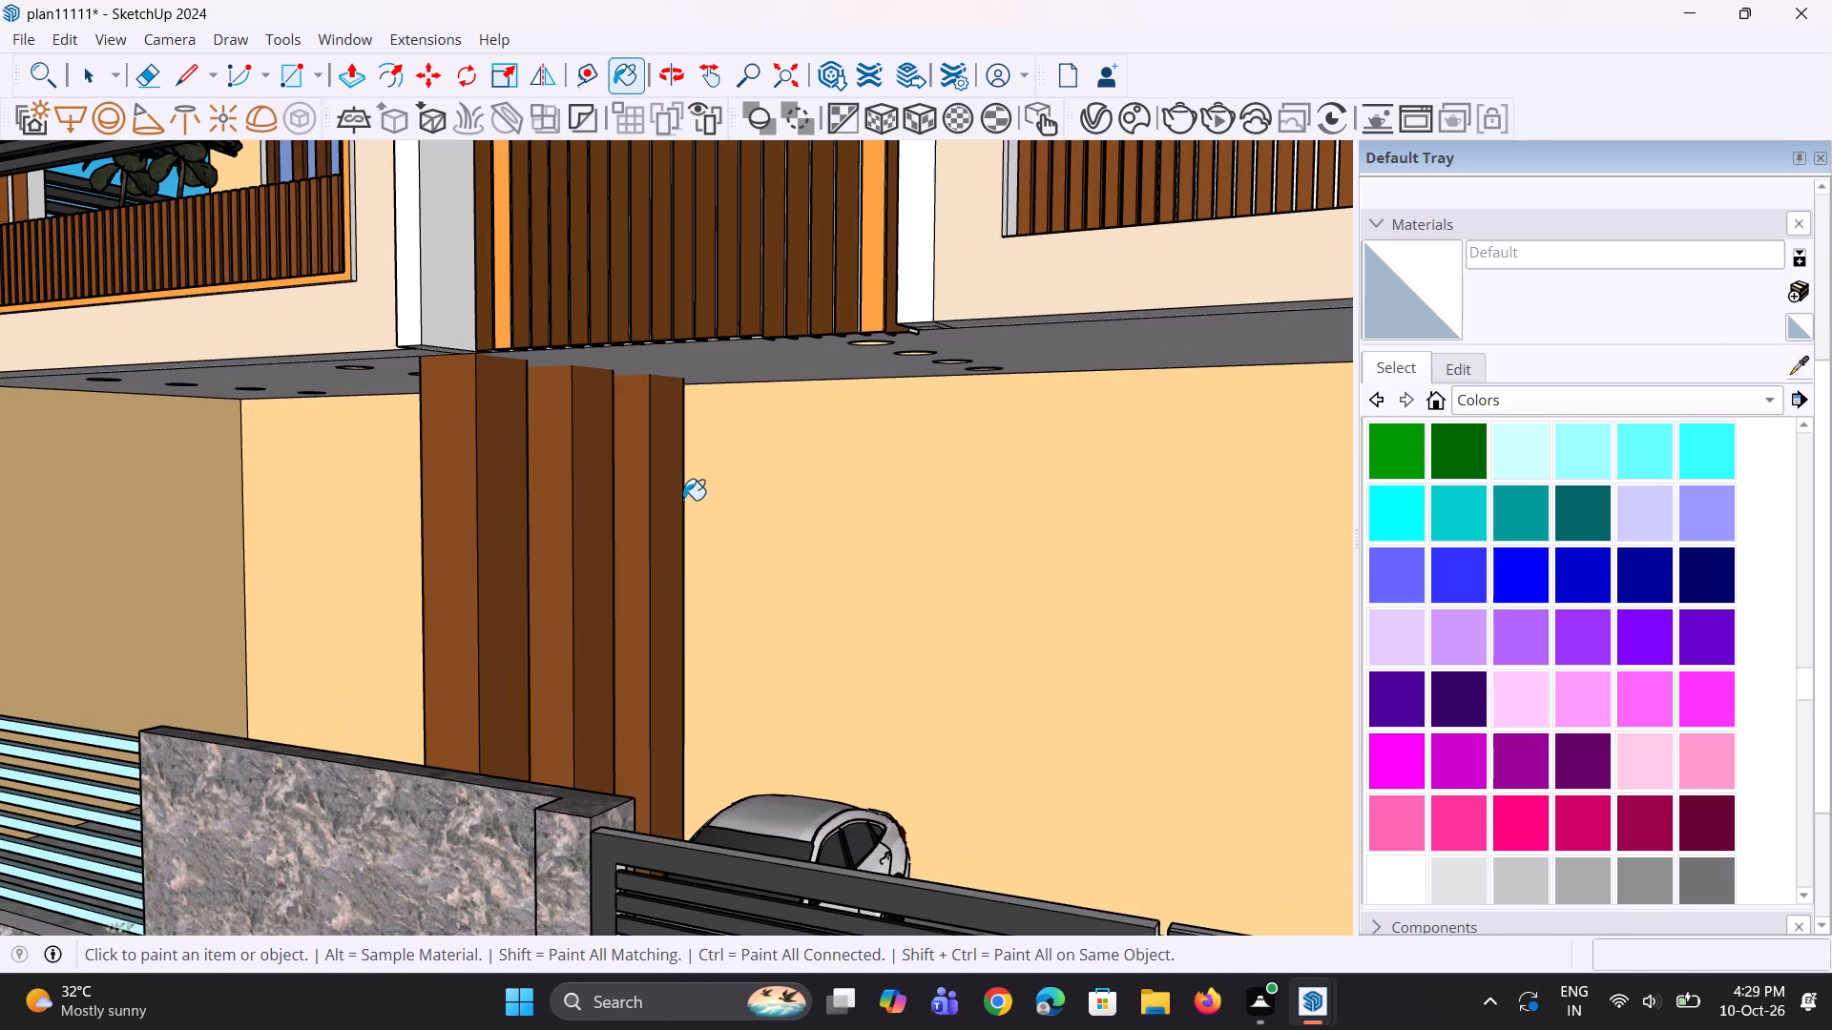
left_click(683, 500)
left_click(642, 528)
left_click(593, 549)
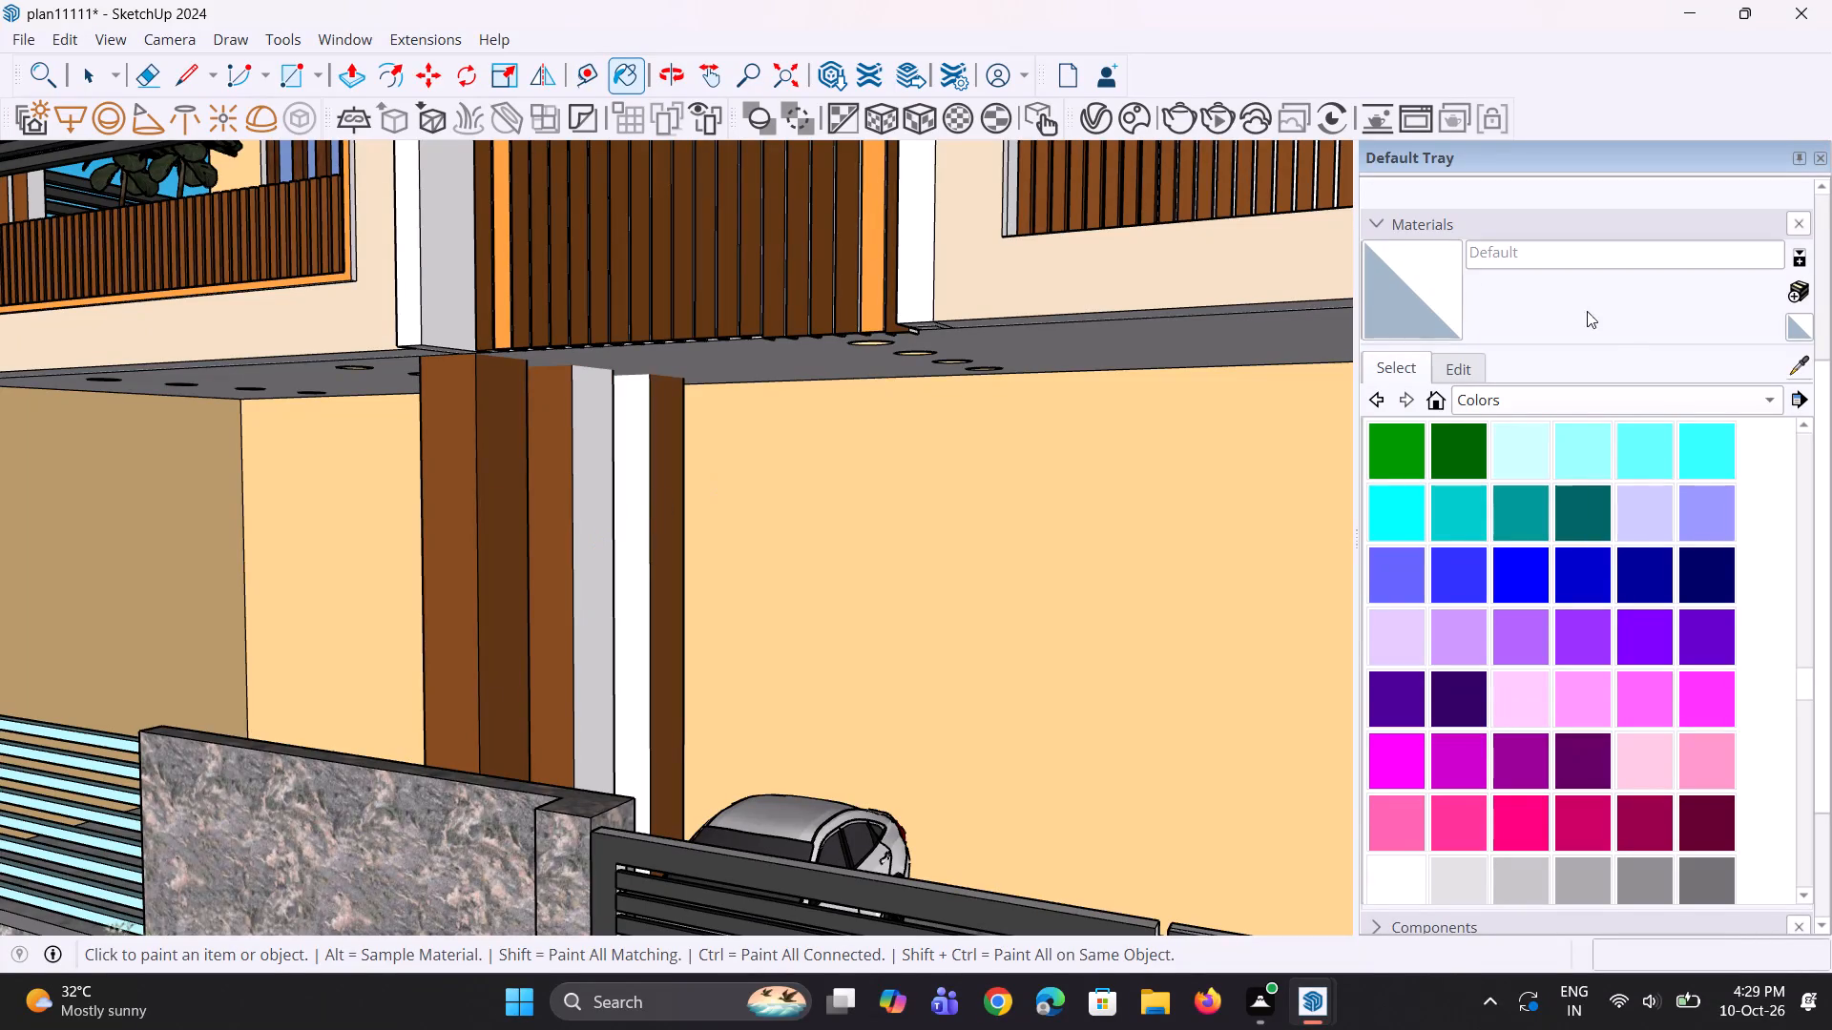
Sample the dark brown Generic material from the central slatted panel and paint the columns' gate-side faces and two rear columns' fronts.
left_click(1806, 365)
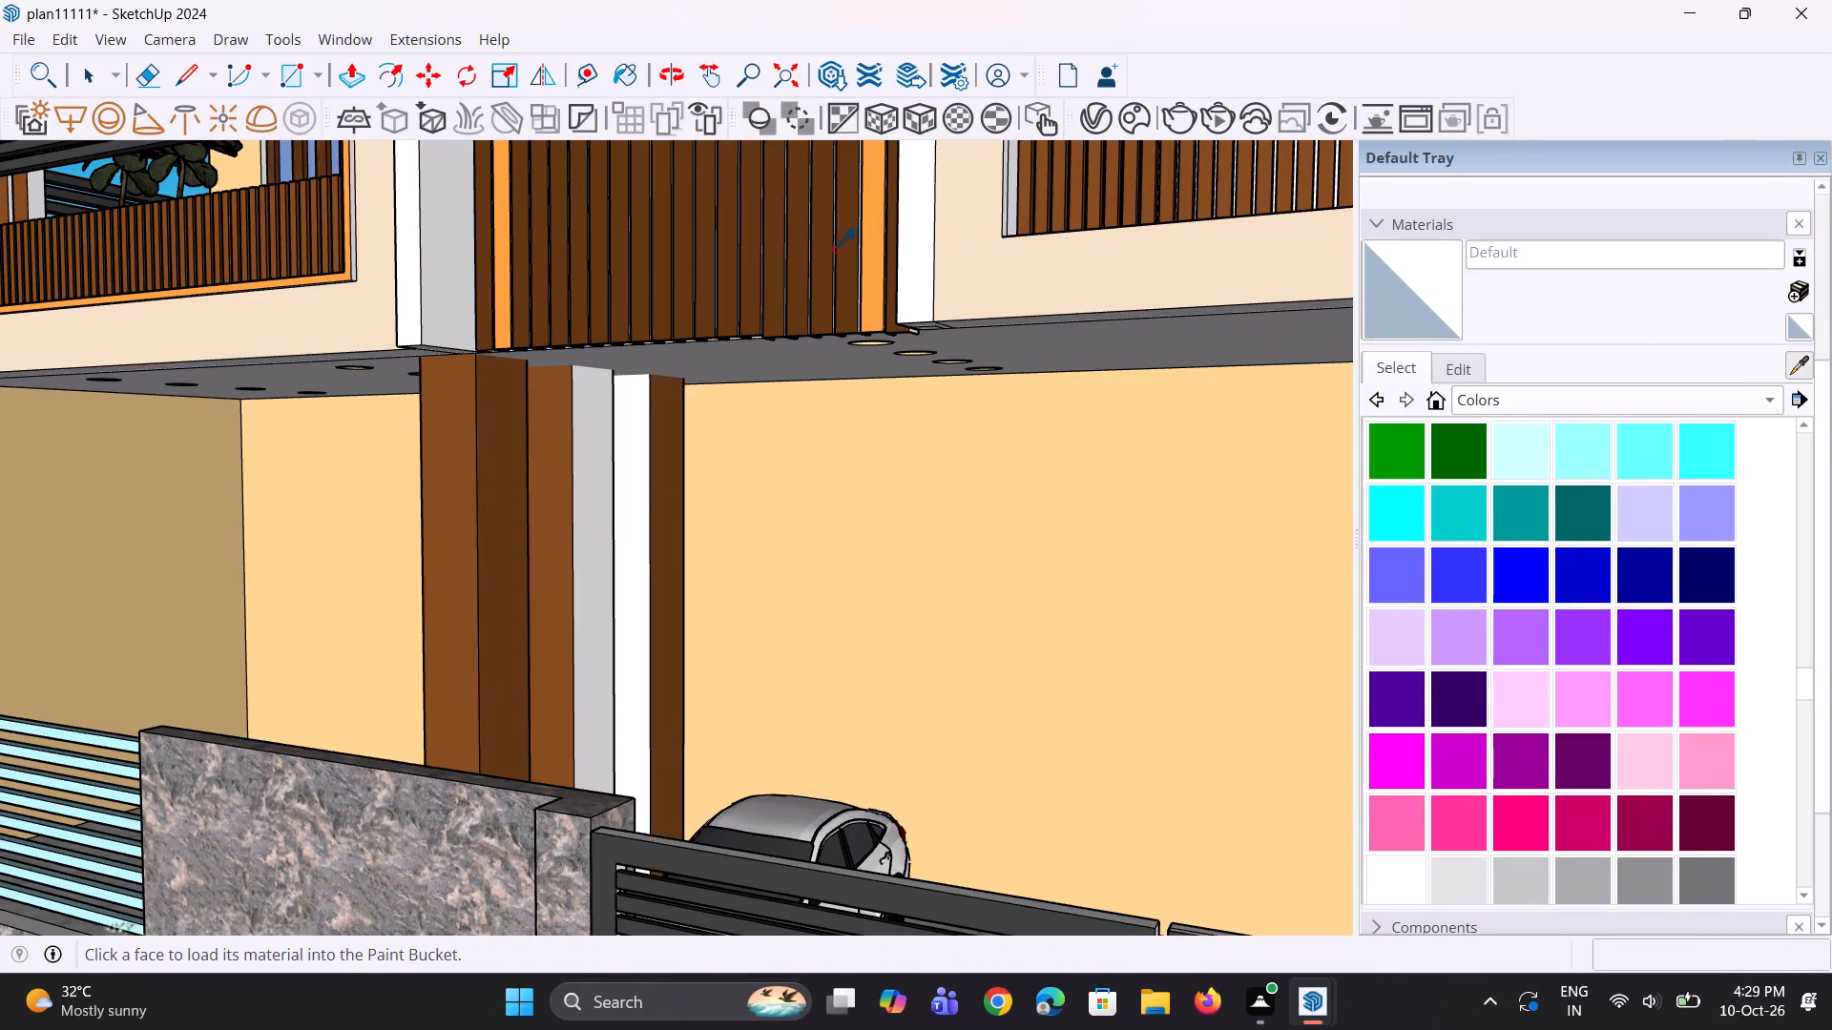
left_click(828, 251)
left_click(676, 497)
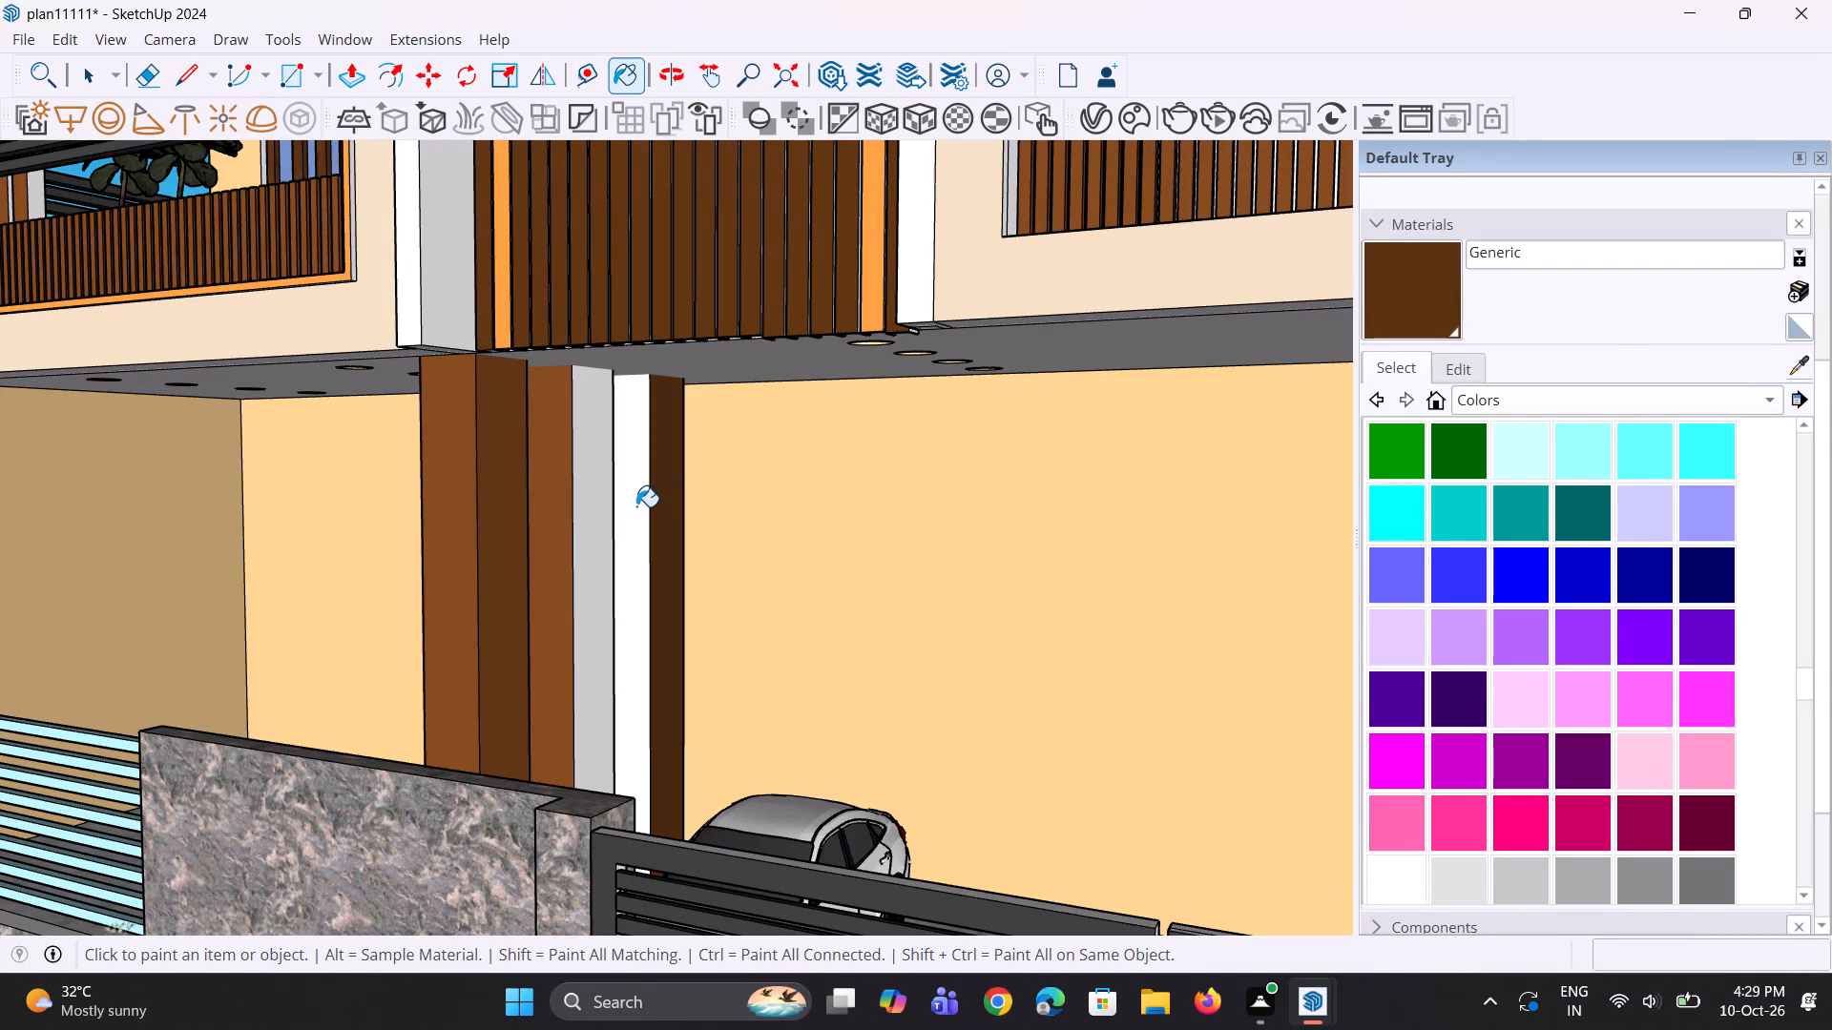
left_click(636, 506)
left_click(593, 531)
left_click(548, 554)
left_click(513, 590)
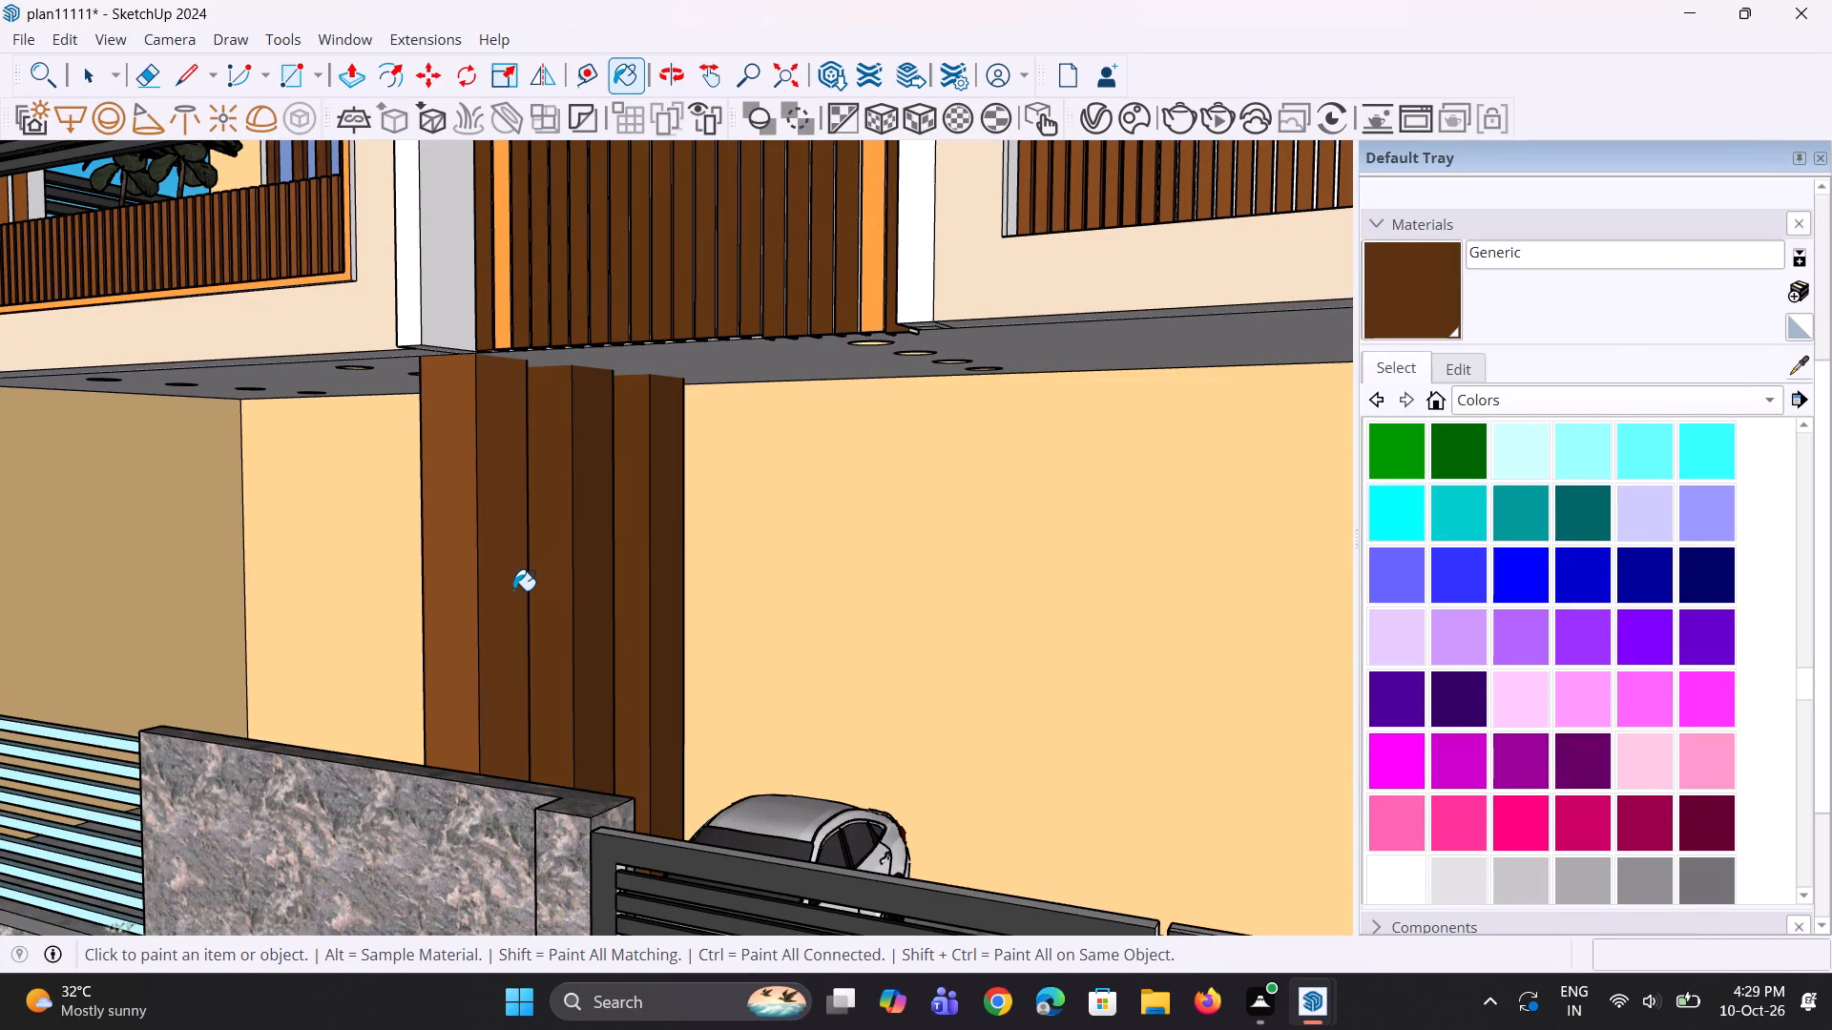
Paint the remaining front face and the opposite side faces of the three ground-floor columns with dark brown Generic.
scroll(491, 591, "up", 1)
middle_click_drag(489, 591, 1159, 592)
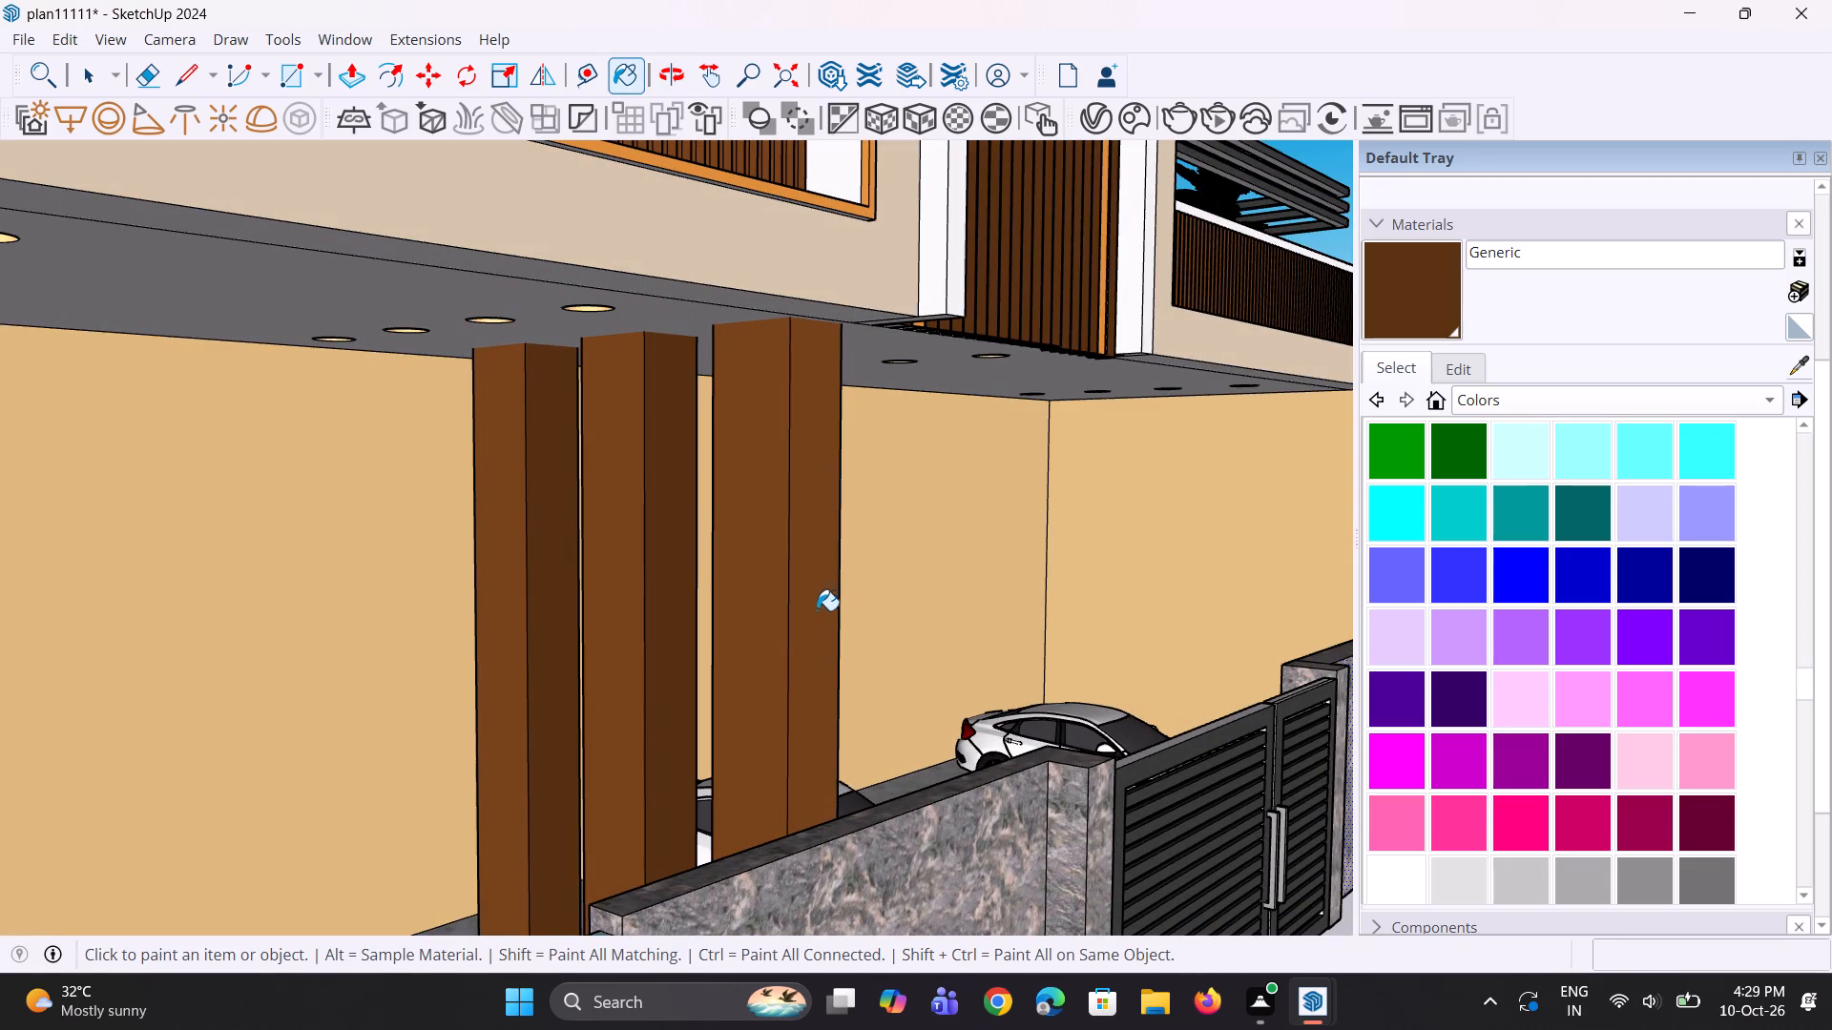
left_click(810, 611)
left_click(698, 576)
left_click(673, 572)
left_click_drag(635, 571, 626, 575)
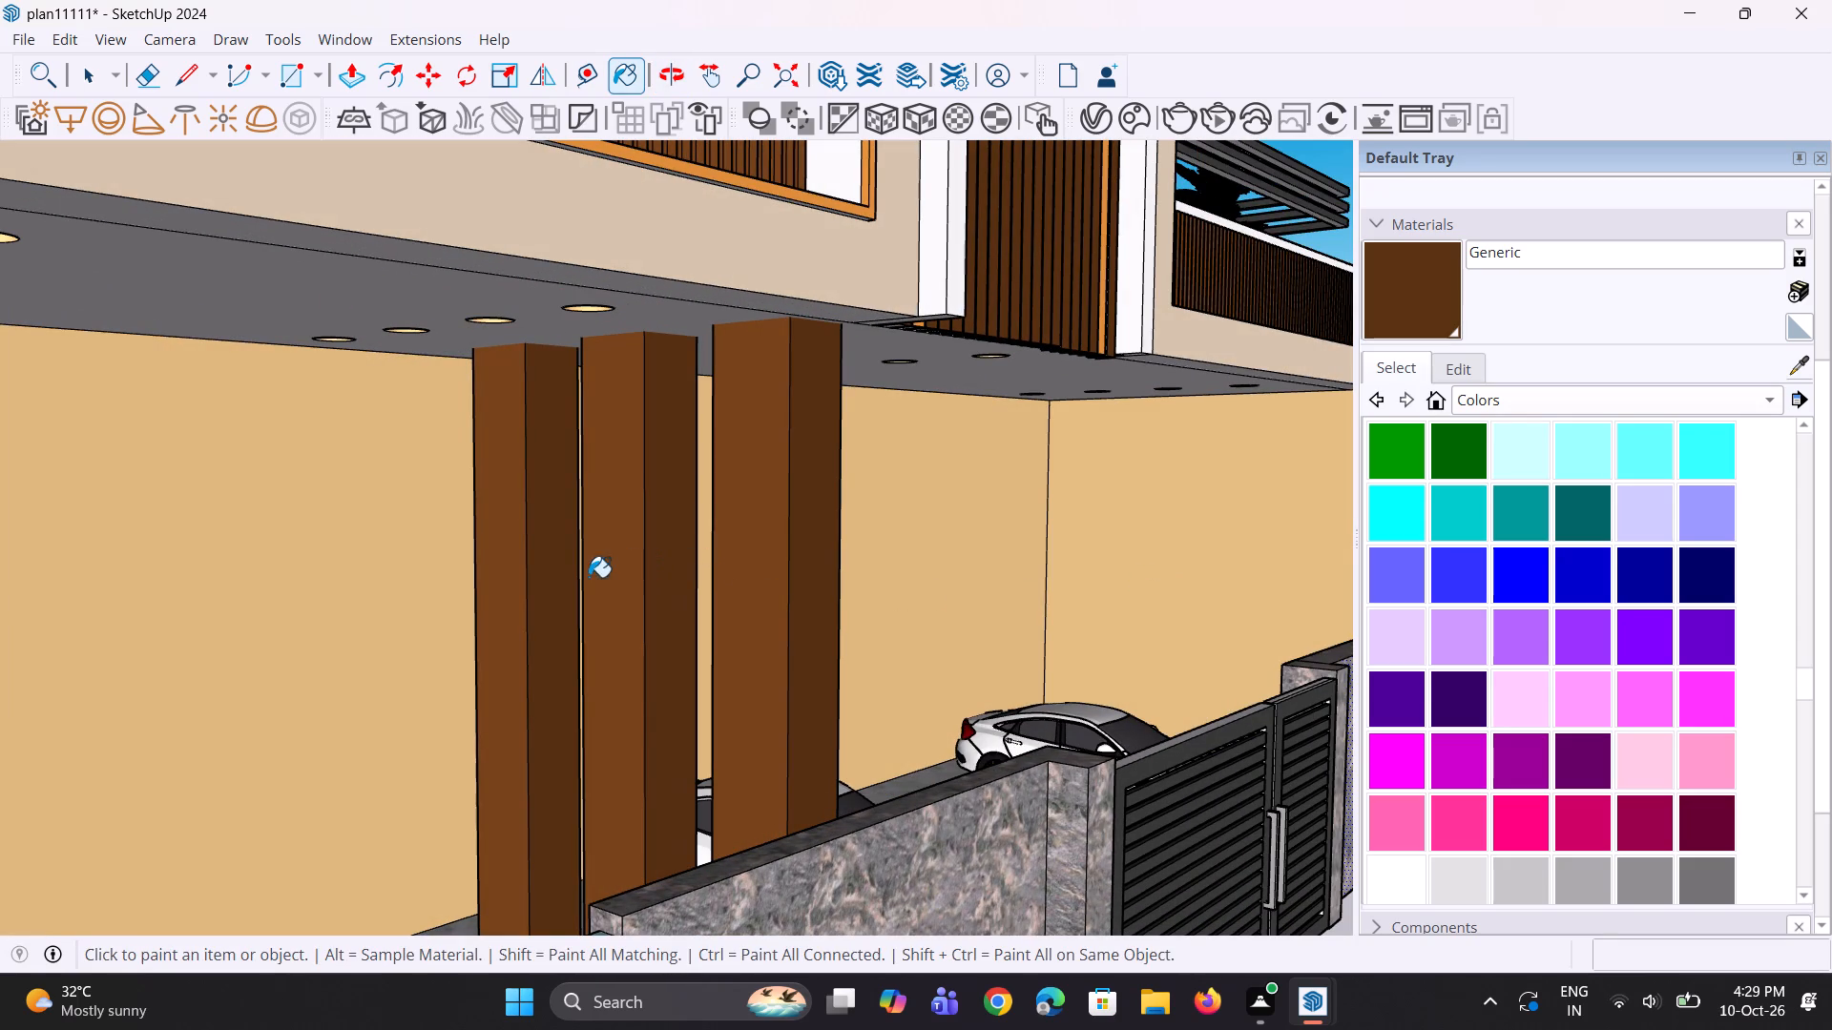
left_click(571, 578)
left_click(525, 579)
left_click(507, 577)
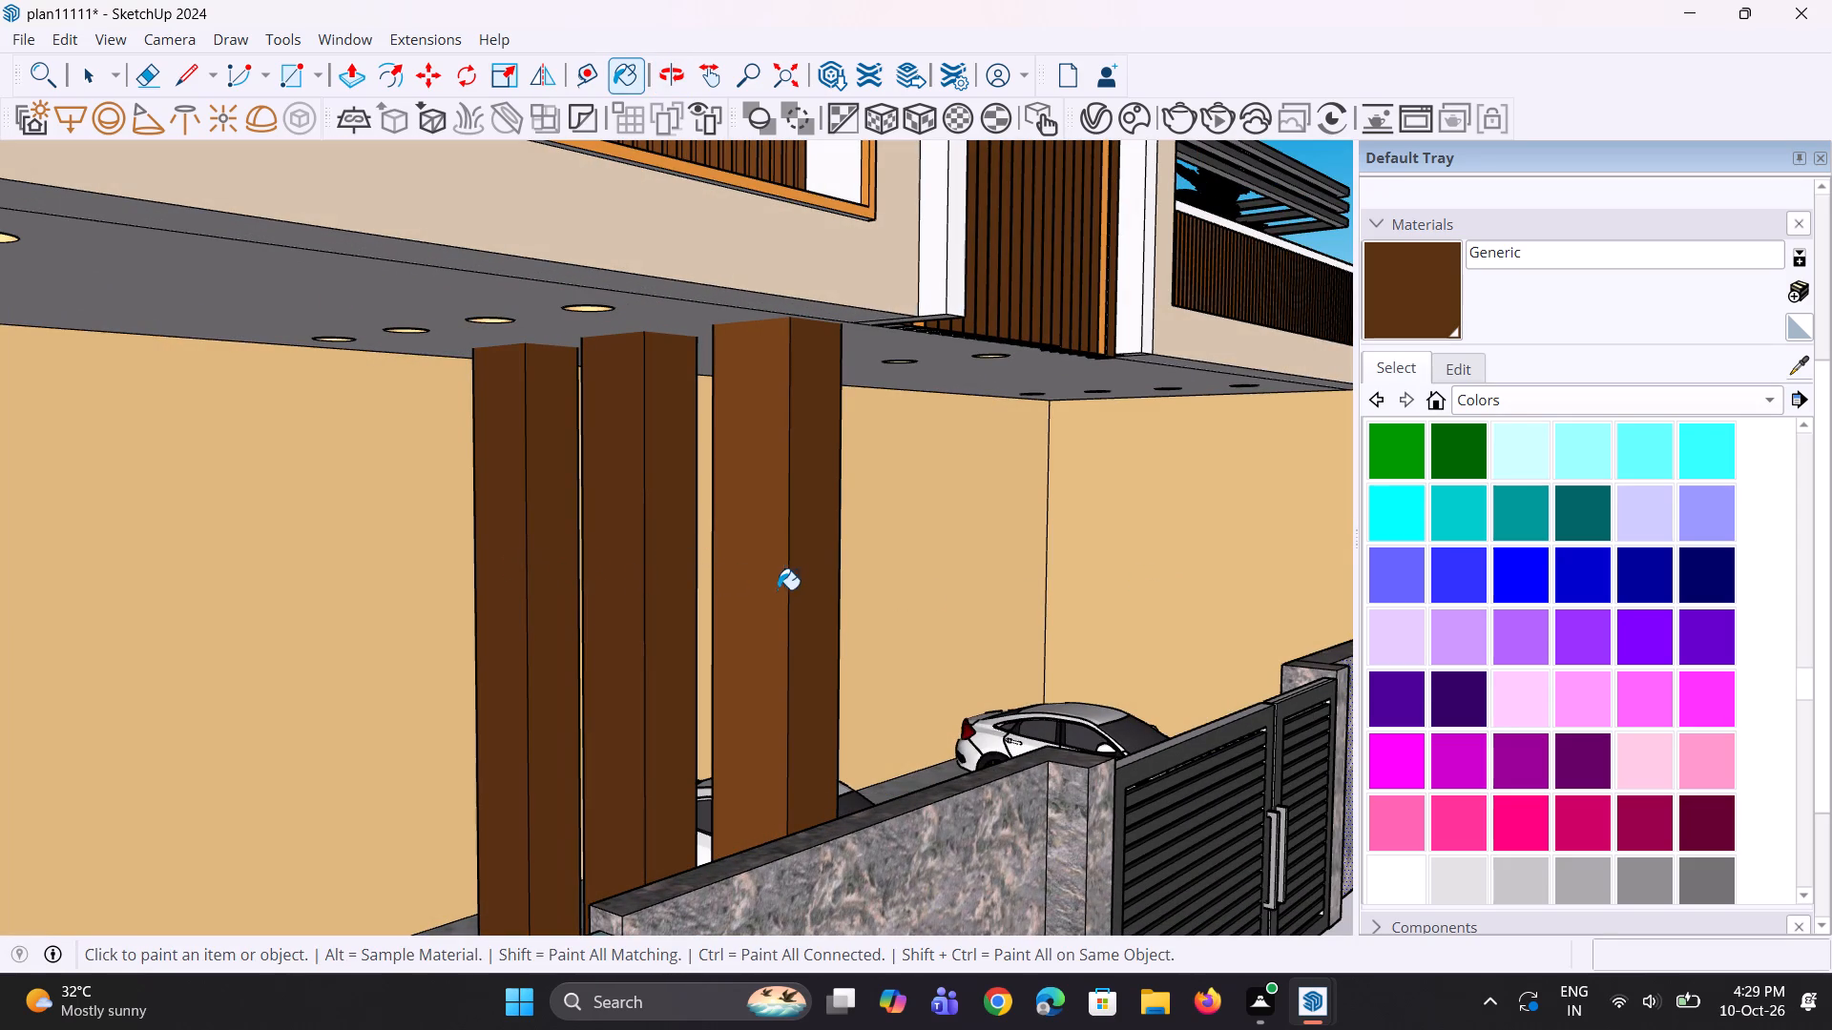
left_click(756, 587)
Examine the painted columns and the whole facade from the ground floor up to the terrace.
scroll(762, 579, "down", 5)
middle_click_drag(862, 547, 745, 581)
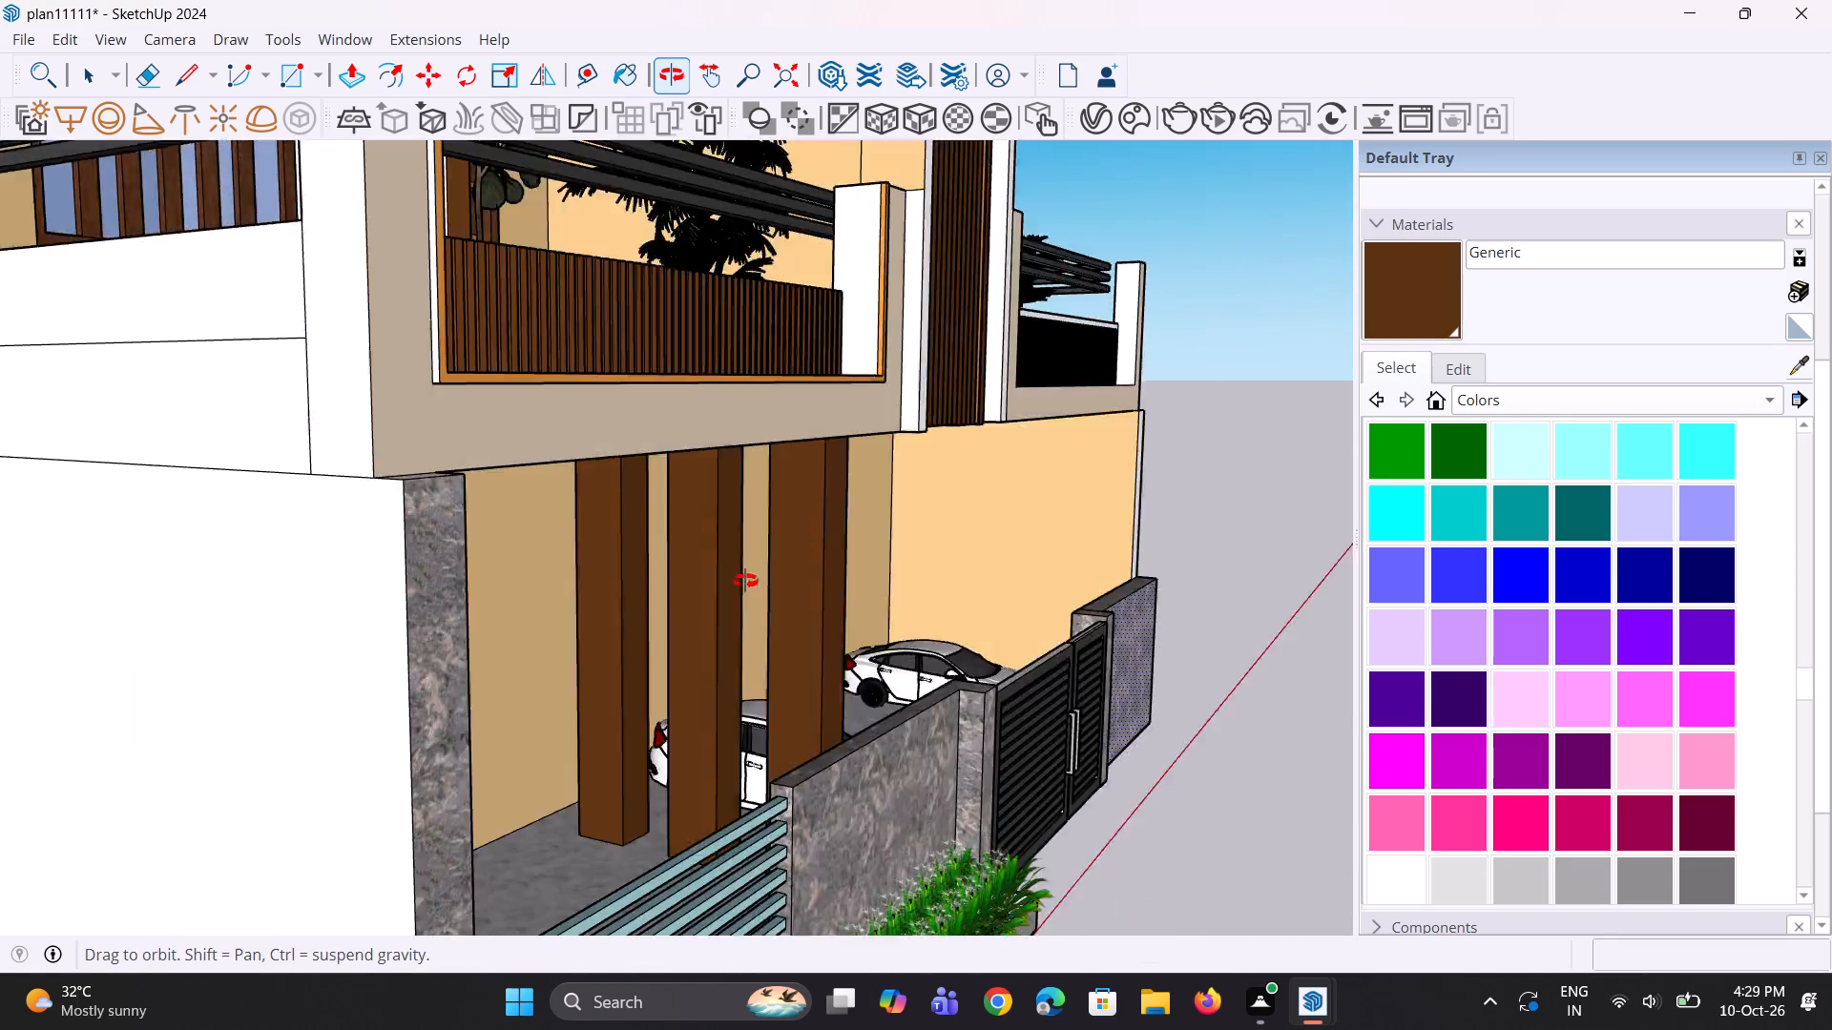
middle_click_drag(745, 581, 646, 466)
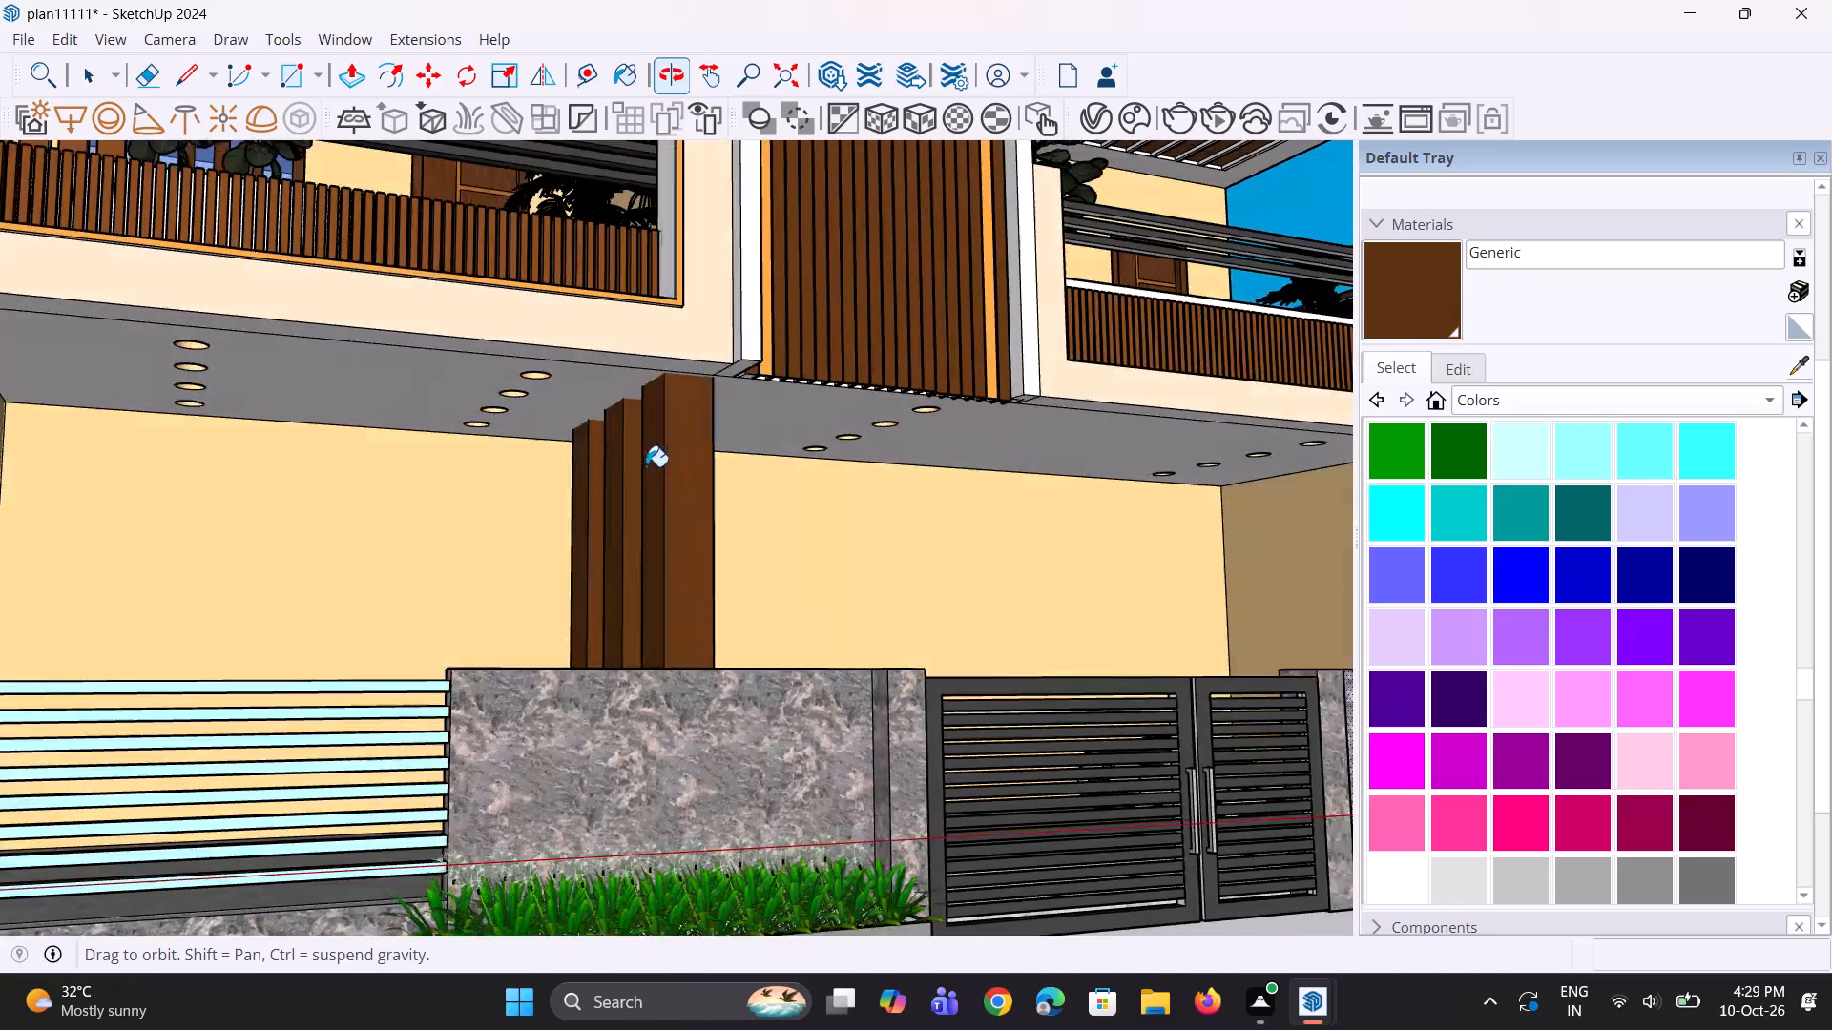
scroll(656, 464, "down", 15)
middle_click_drag(937, 454, 886, 550)
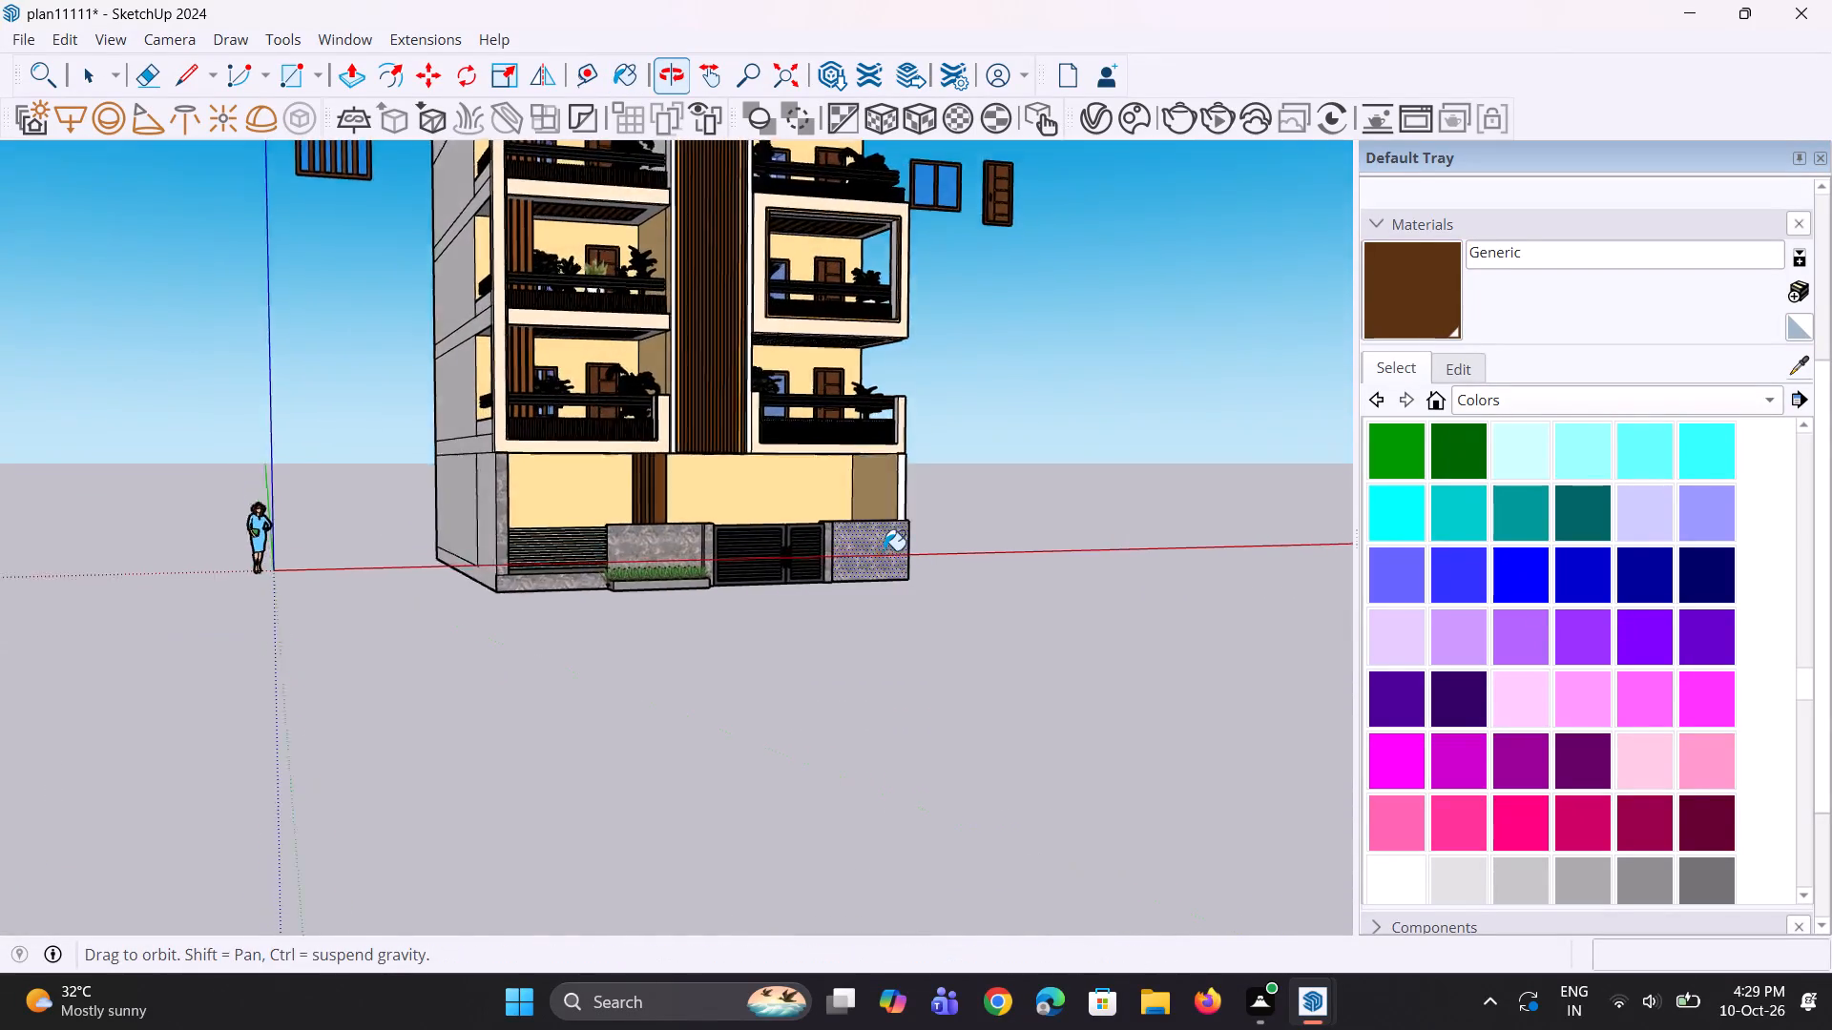
scroll(882, 552, "up", 1)
scroll(882, 552, "down", 5)
scroll(953, 304, "up", 9)
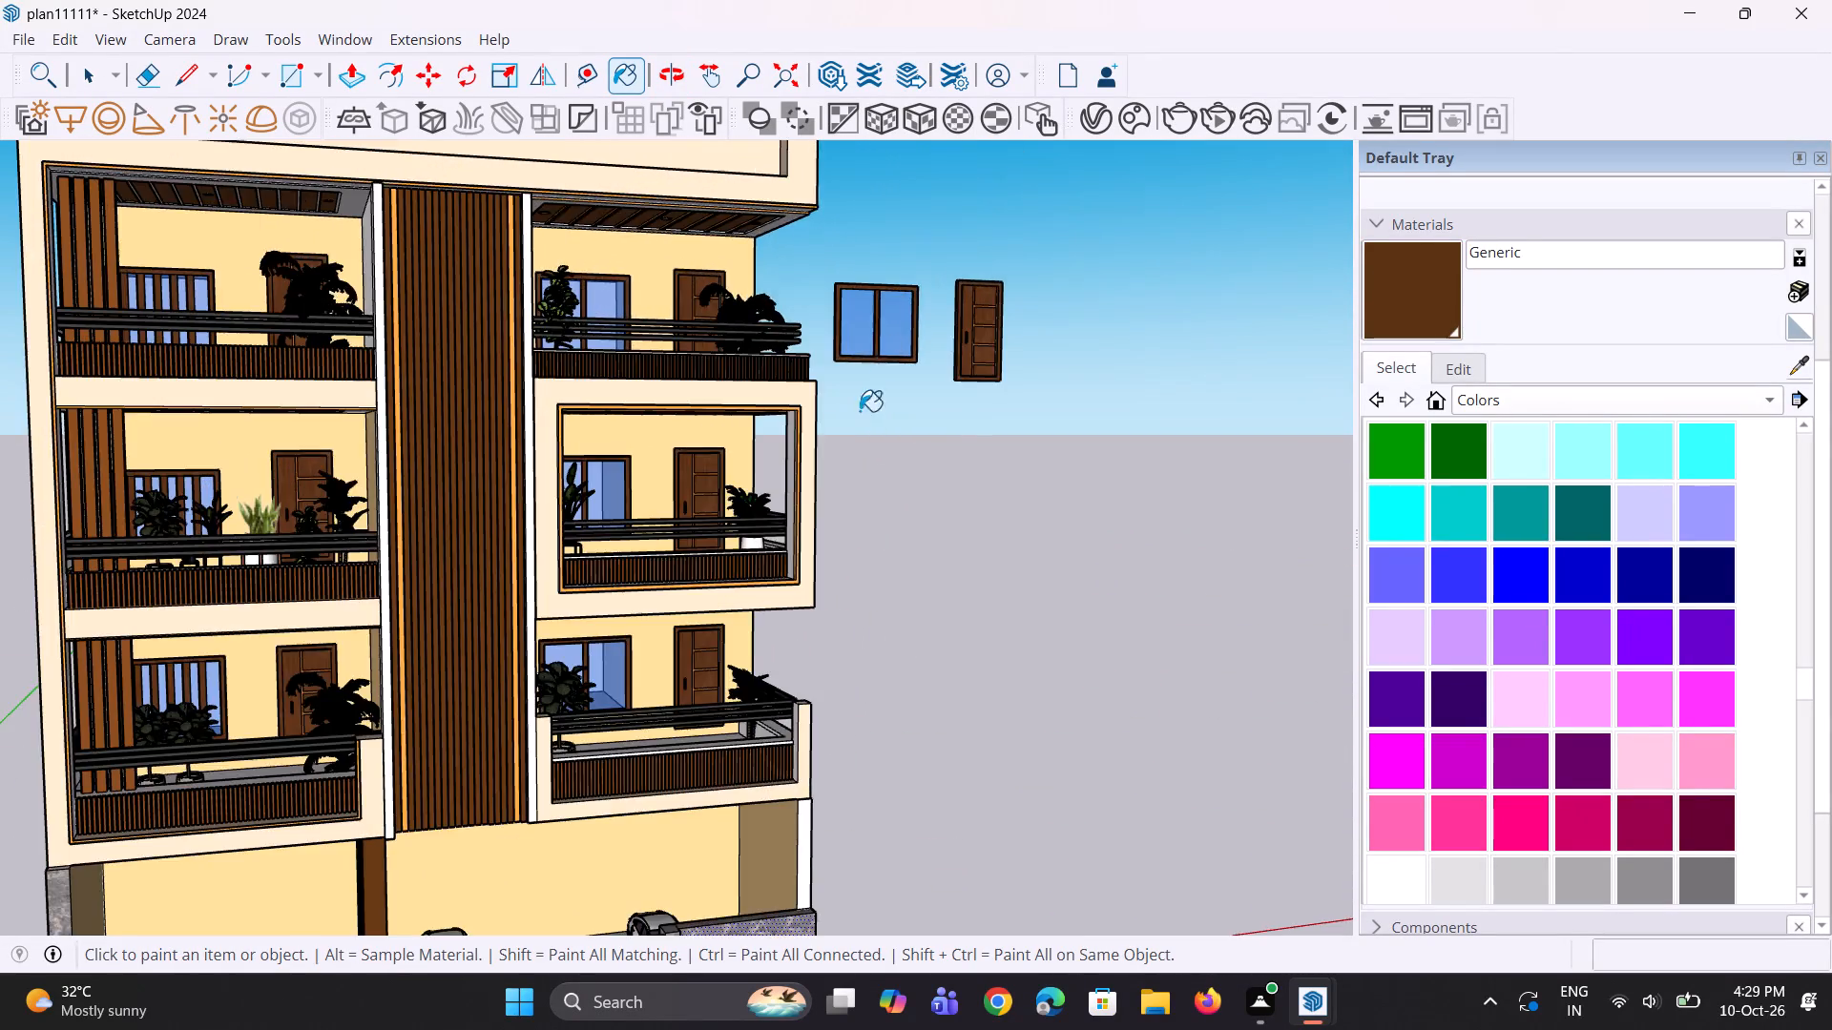
scroll(860, 411, "down", 5)
scroll(822, 514, "down", 5)
scroll(862, 243, "up", 13)
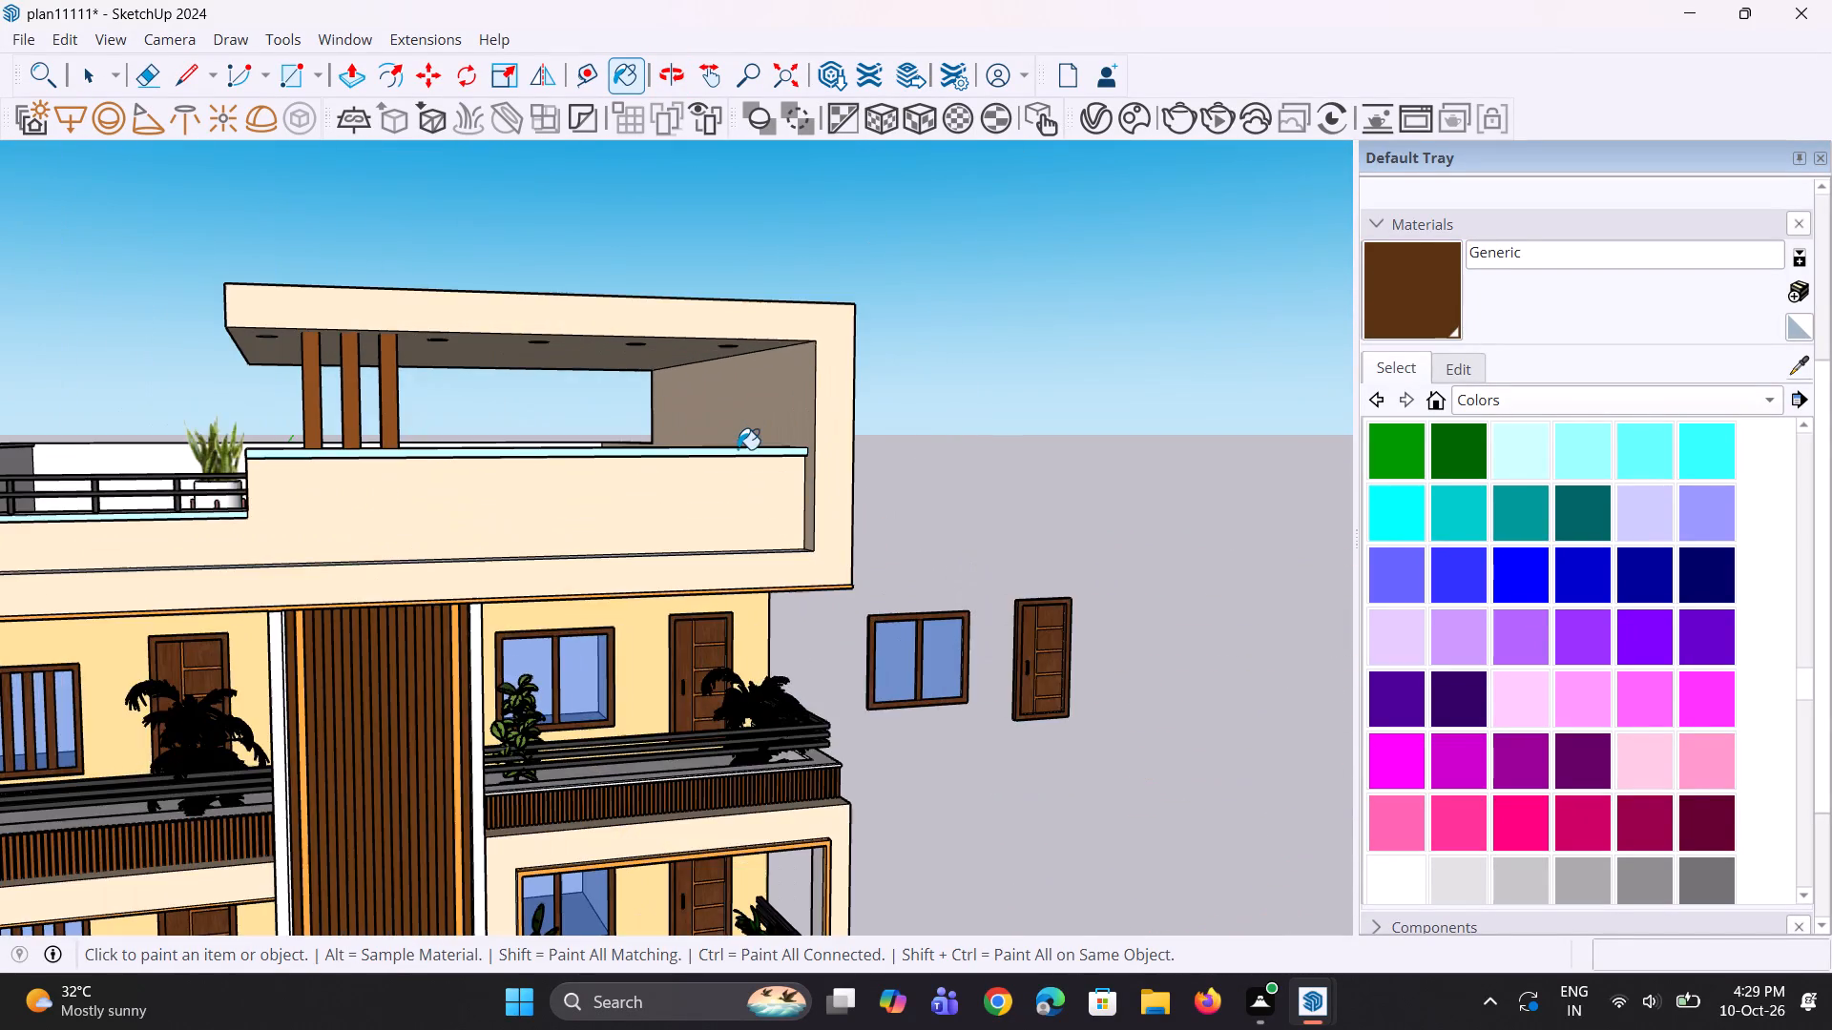
scroll(753, 445, "down", 4)
scroll(918, 542, "up", 2)
Delete the spare two-pane window and spare door floating beside the building's upper floors.
key("space")
key("space")
scroll(914, 545, "up", 1)
middle_click_drag(914, 545, 818, 545)
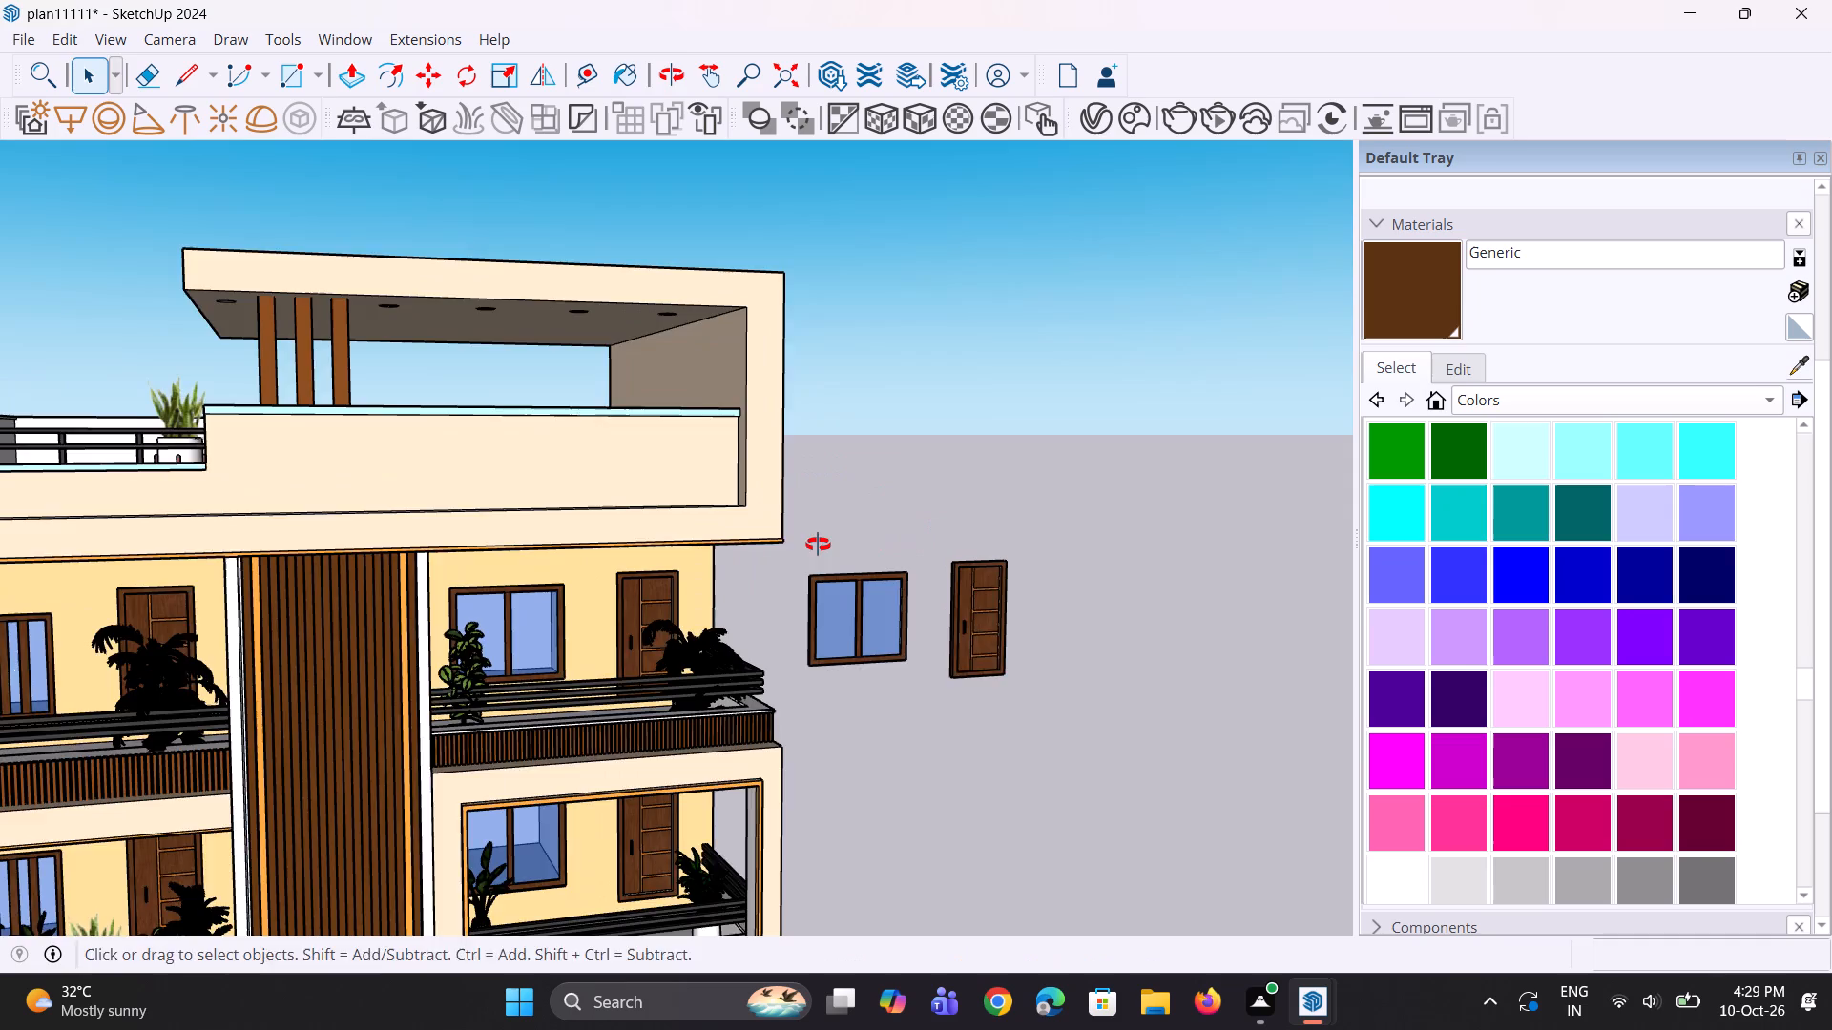
middle_click_drag(818, 545, 773, 539)
left_click_drag(843, 505, 1243, 793)
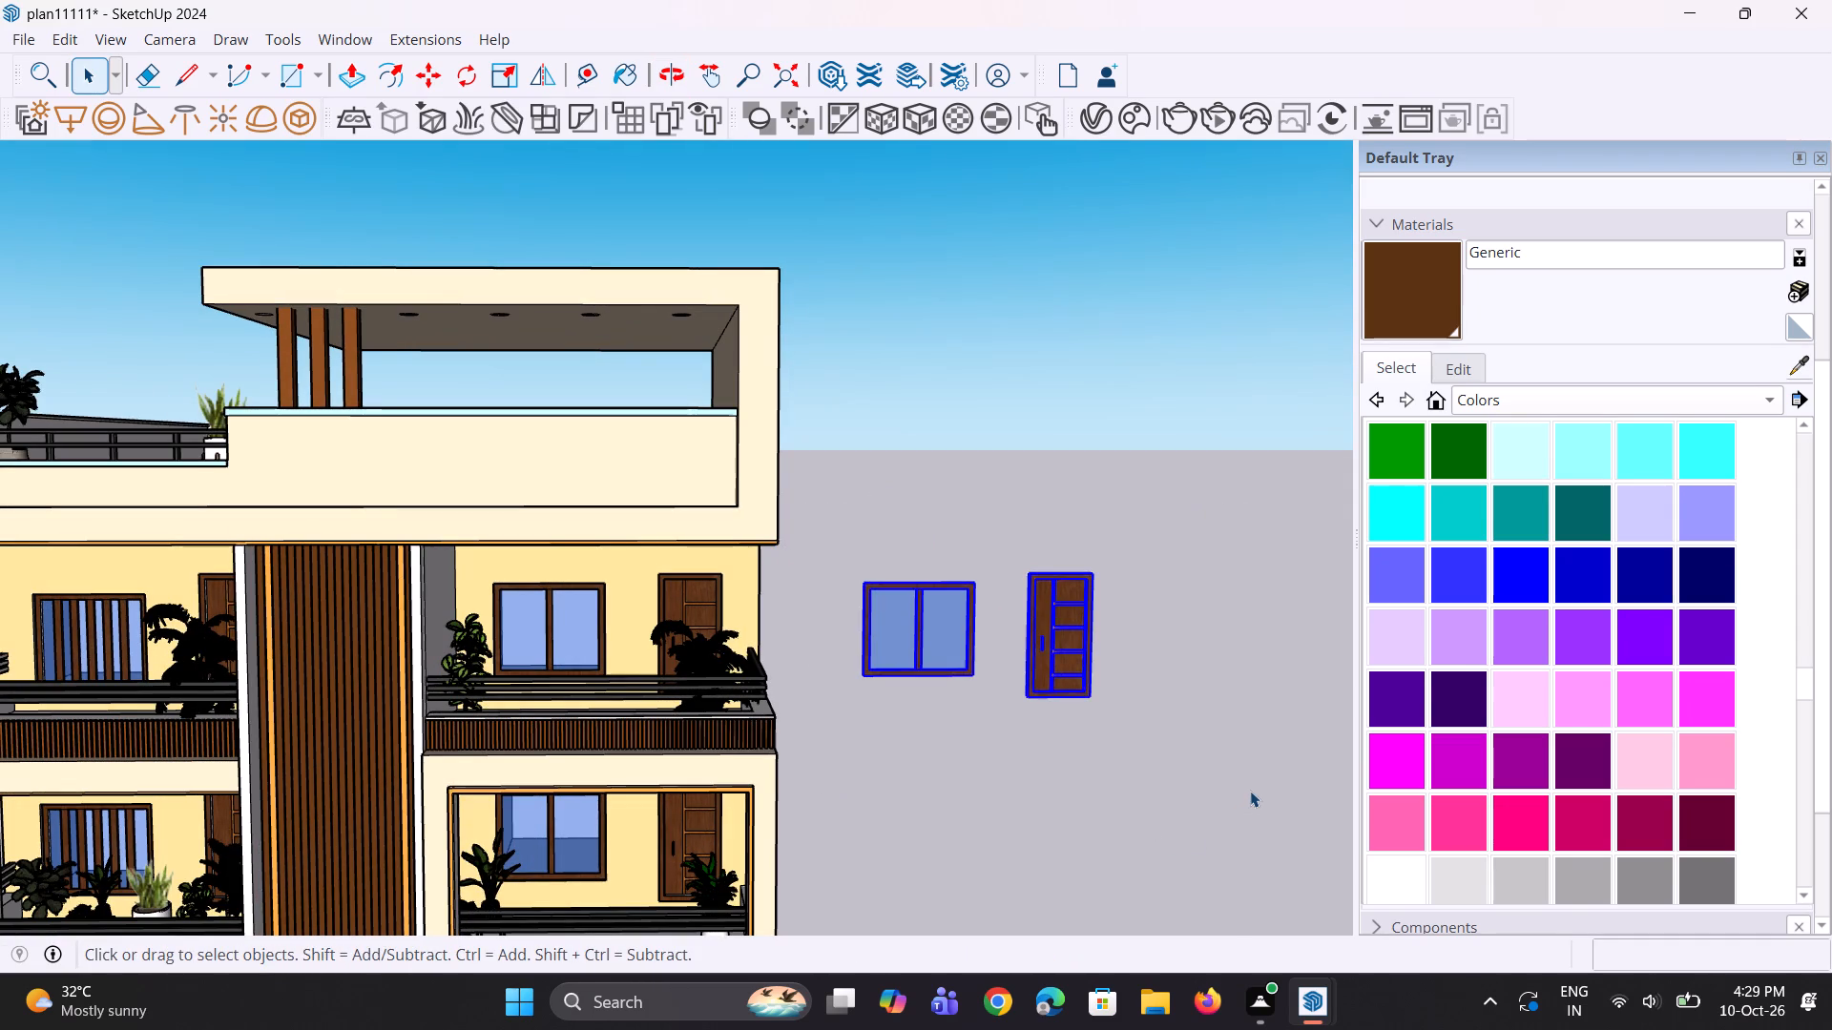
key("Delete")
Delete the spare barred window floating on the other side of the building.
scroll(1254, 790, "down", 10)
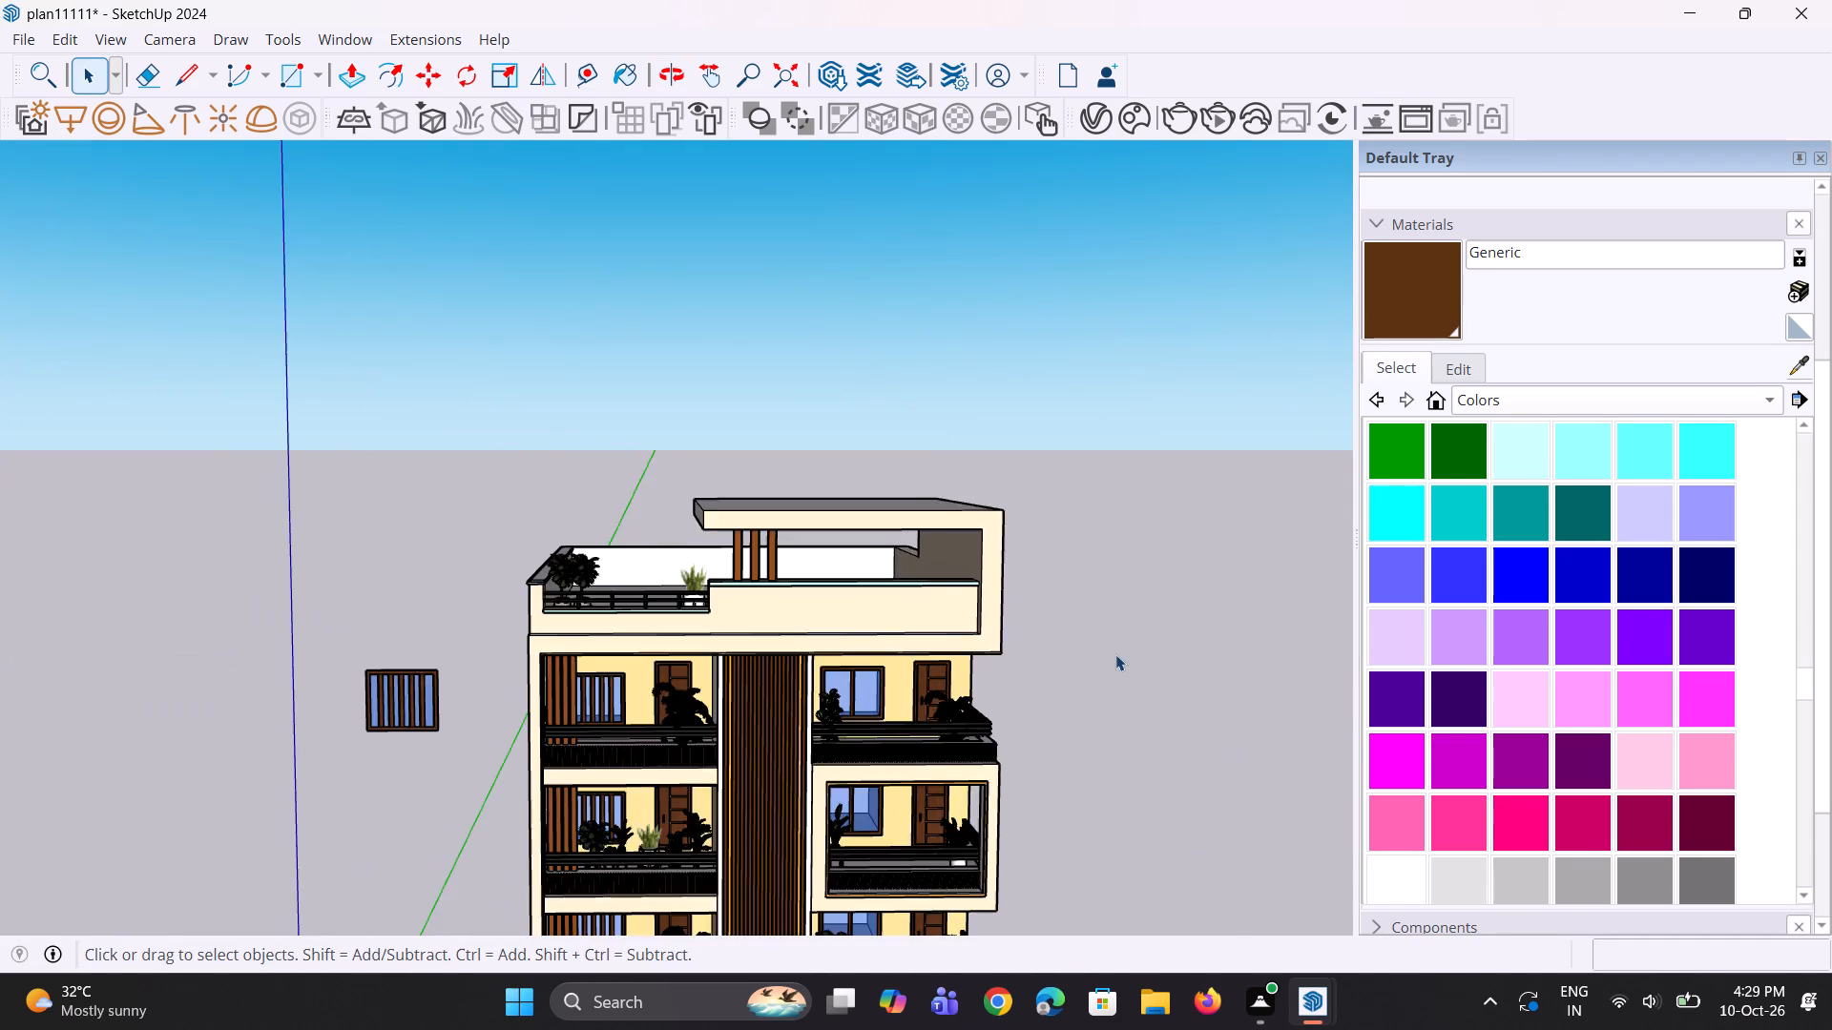
scroll(1115, 654, "down", 2)
scroll(775, 700, "up", 3)
left_click_drag(440, 598, 623, 755)
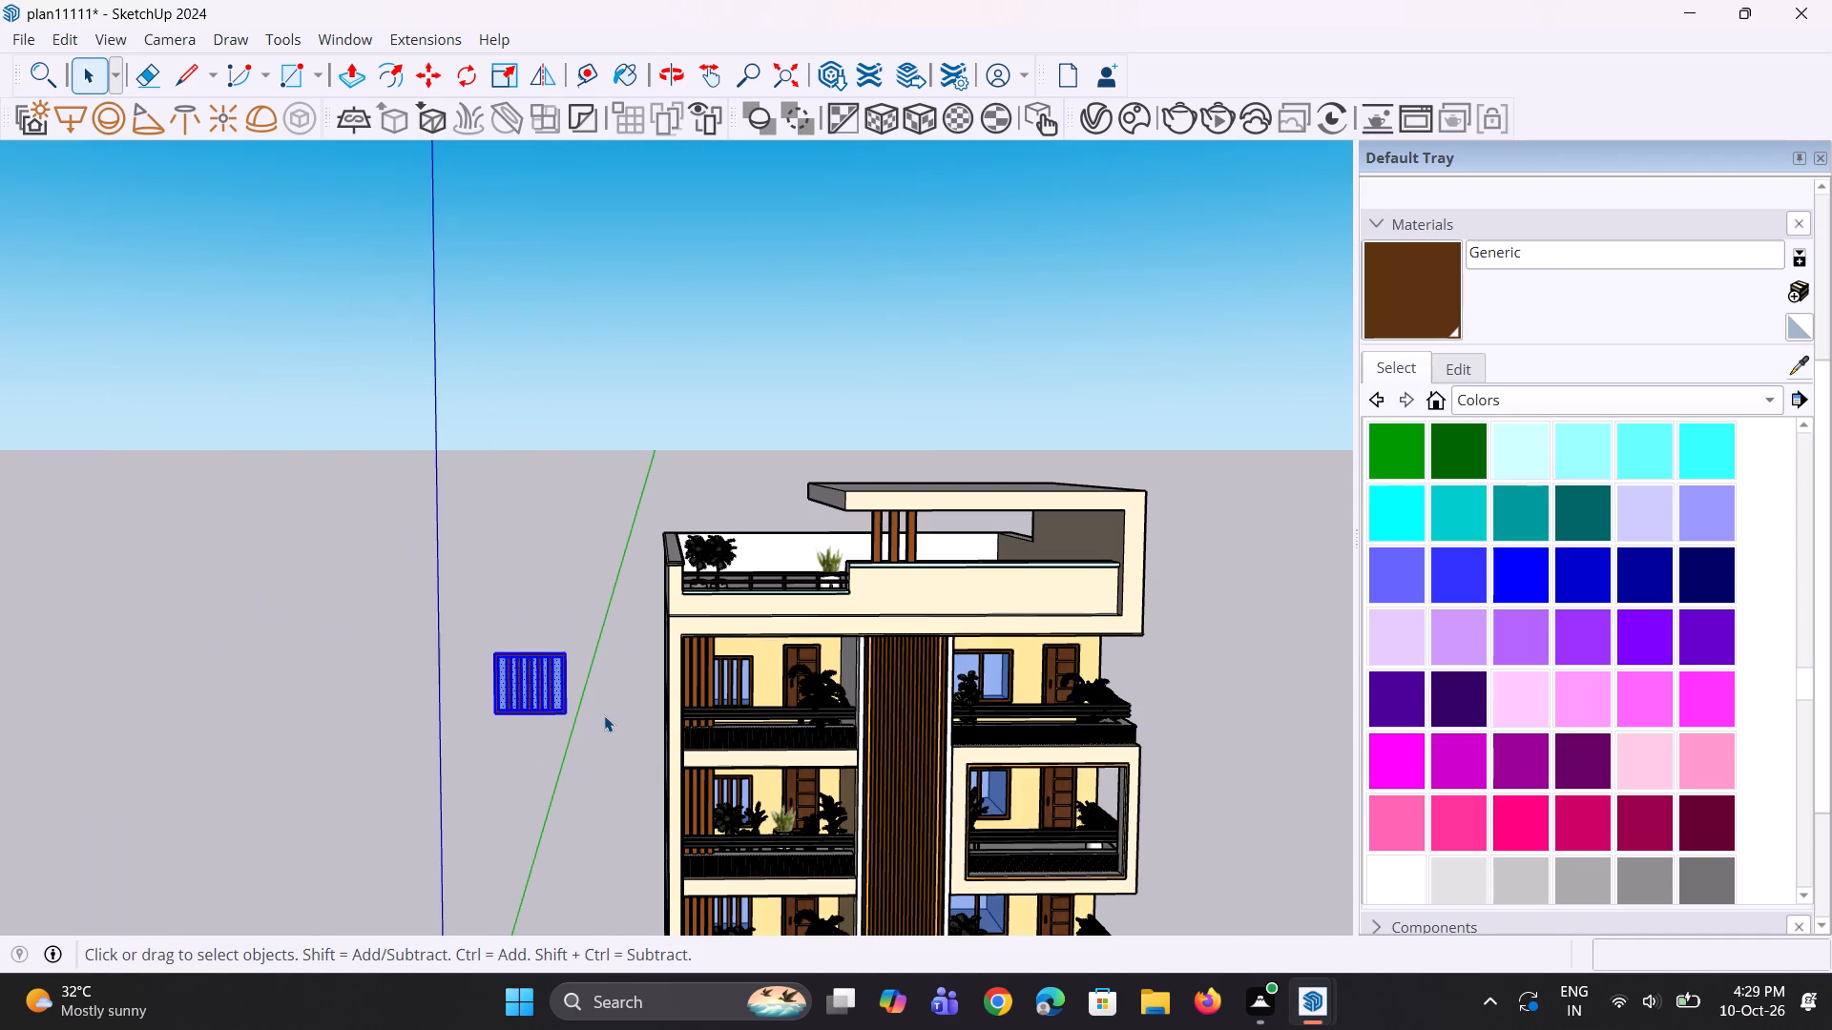
key("Delete")
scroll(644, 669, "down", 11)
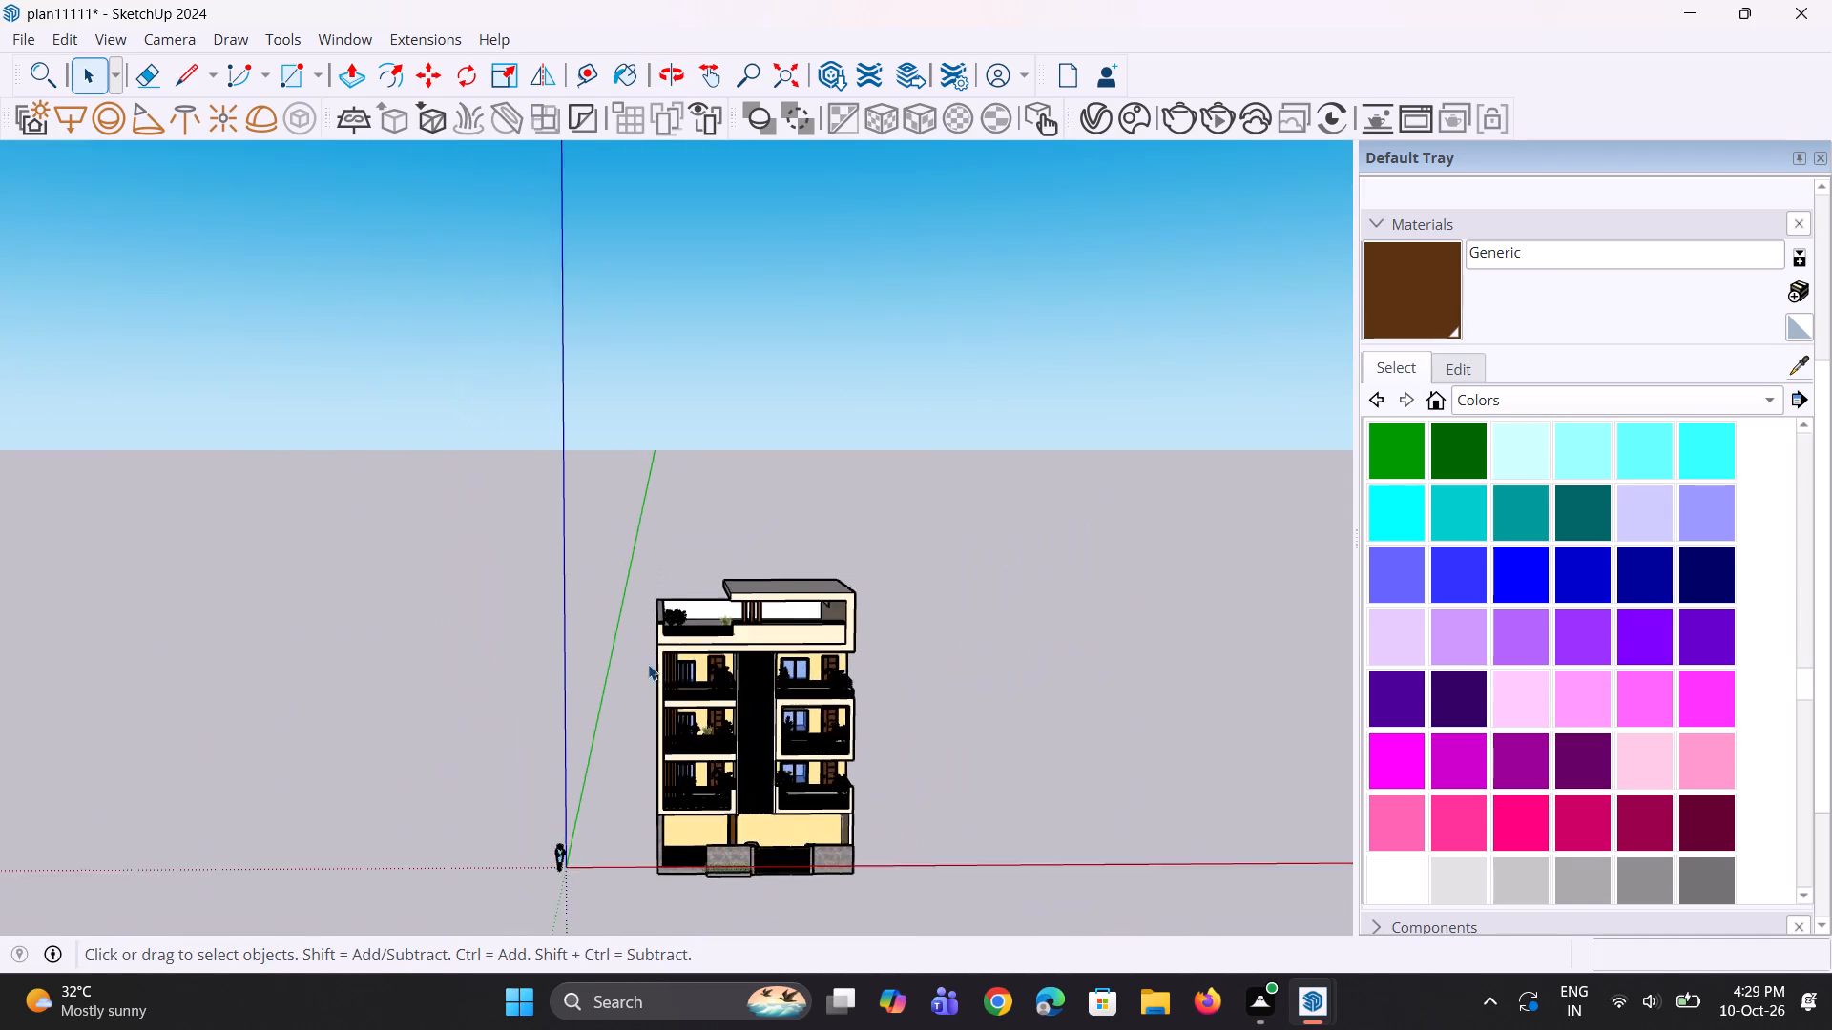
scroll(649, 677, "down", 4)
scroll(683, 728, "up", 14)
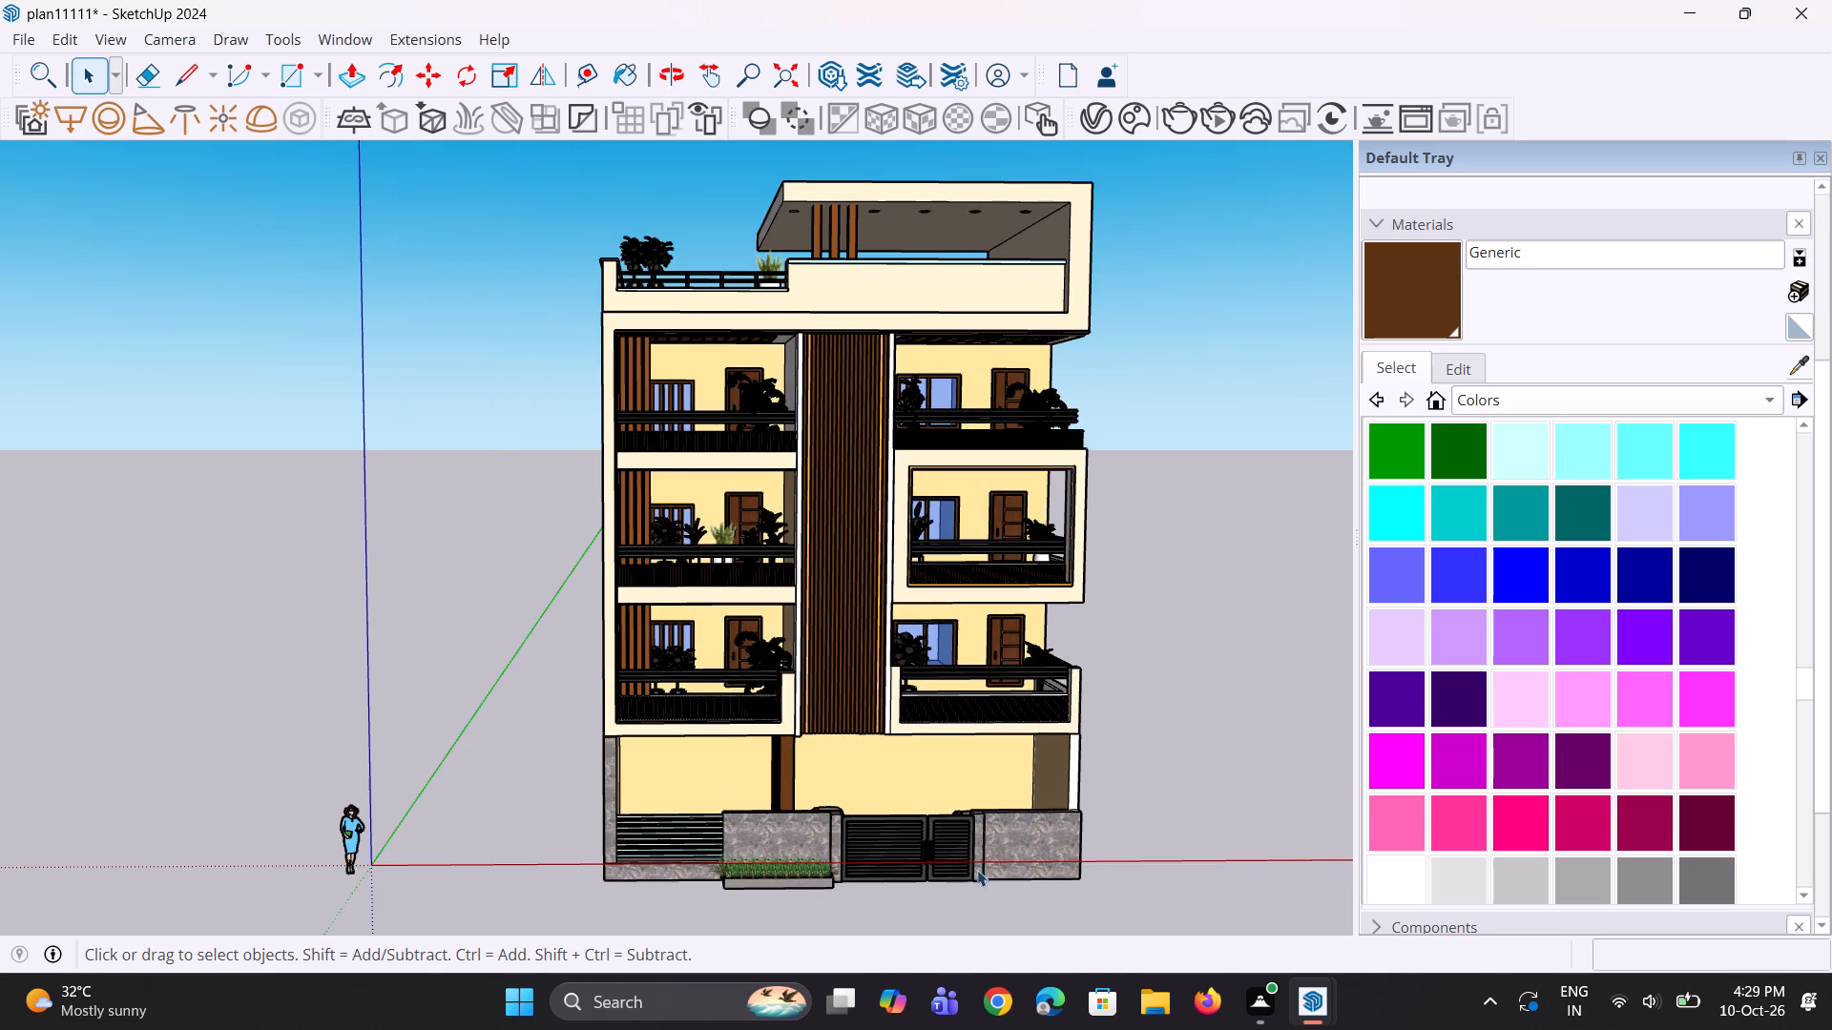
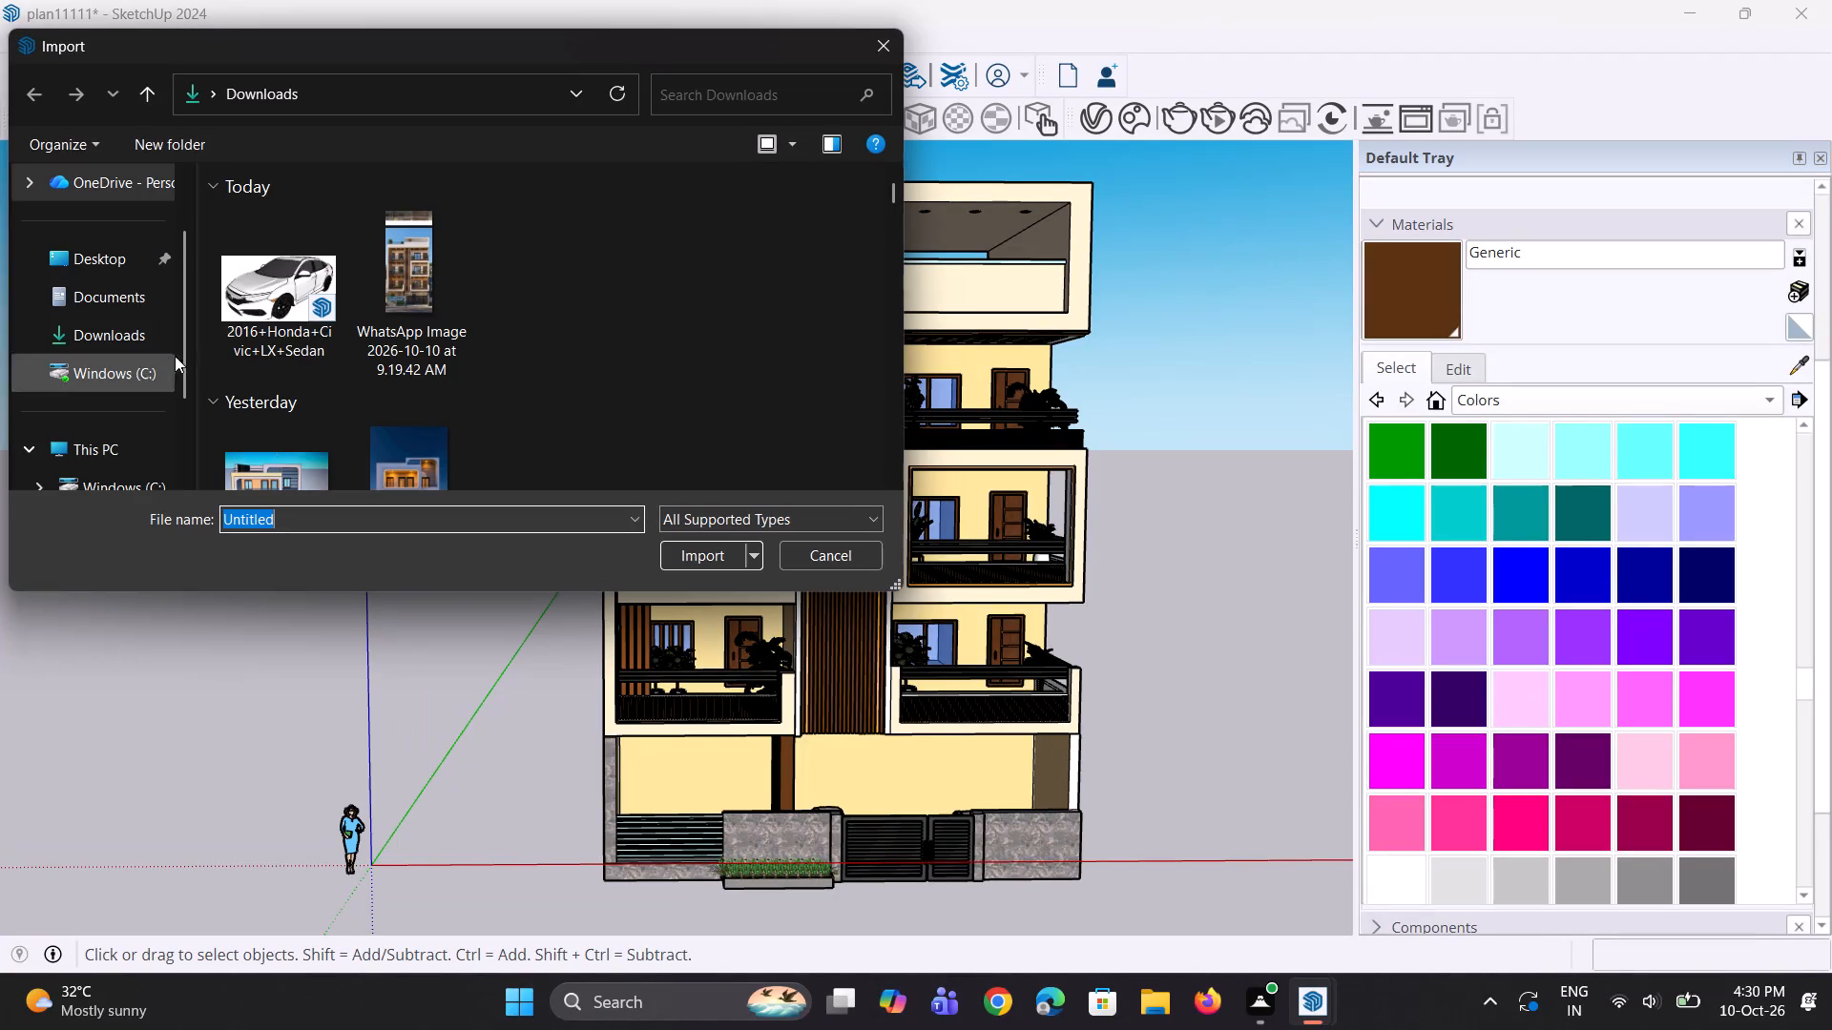
Look through the Downloads folder for a model to import.
scroll(351, 326, "down", 3)
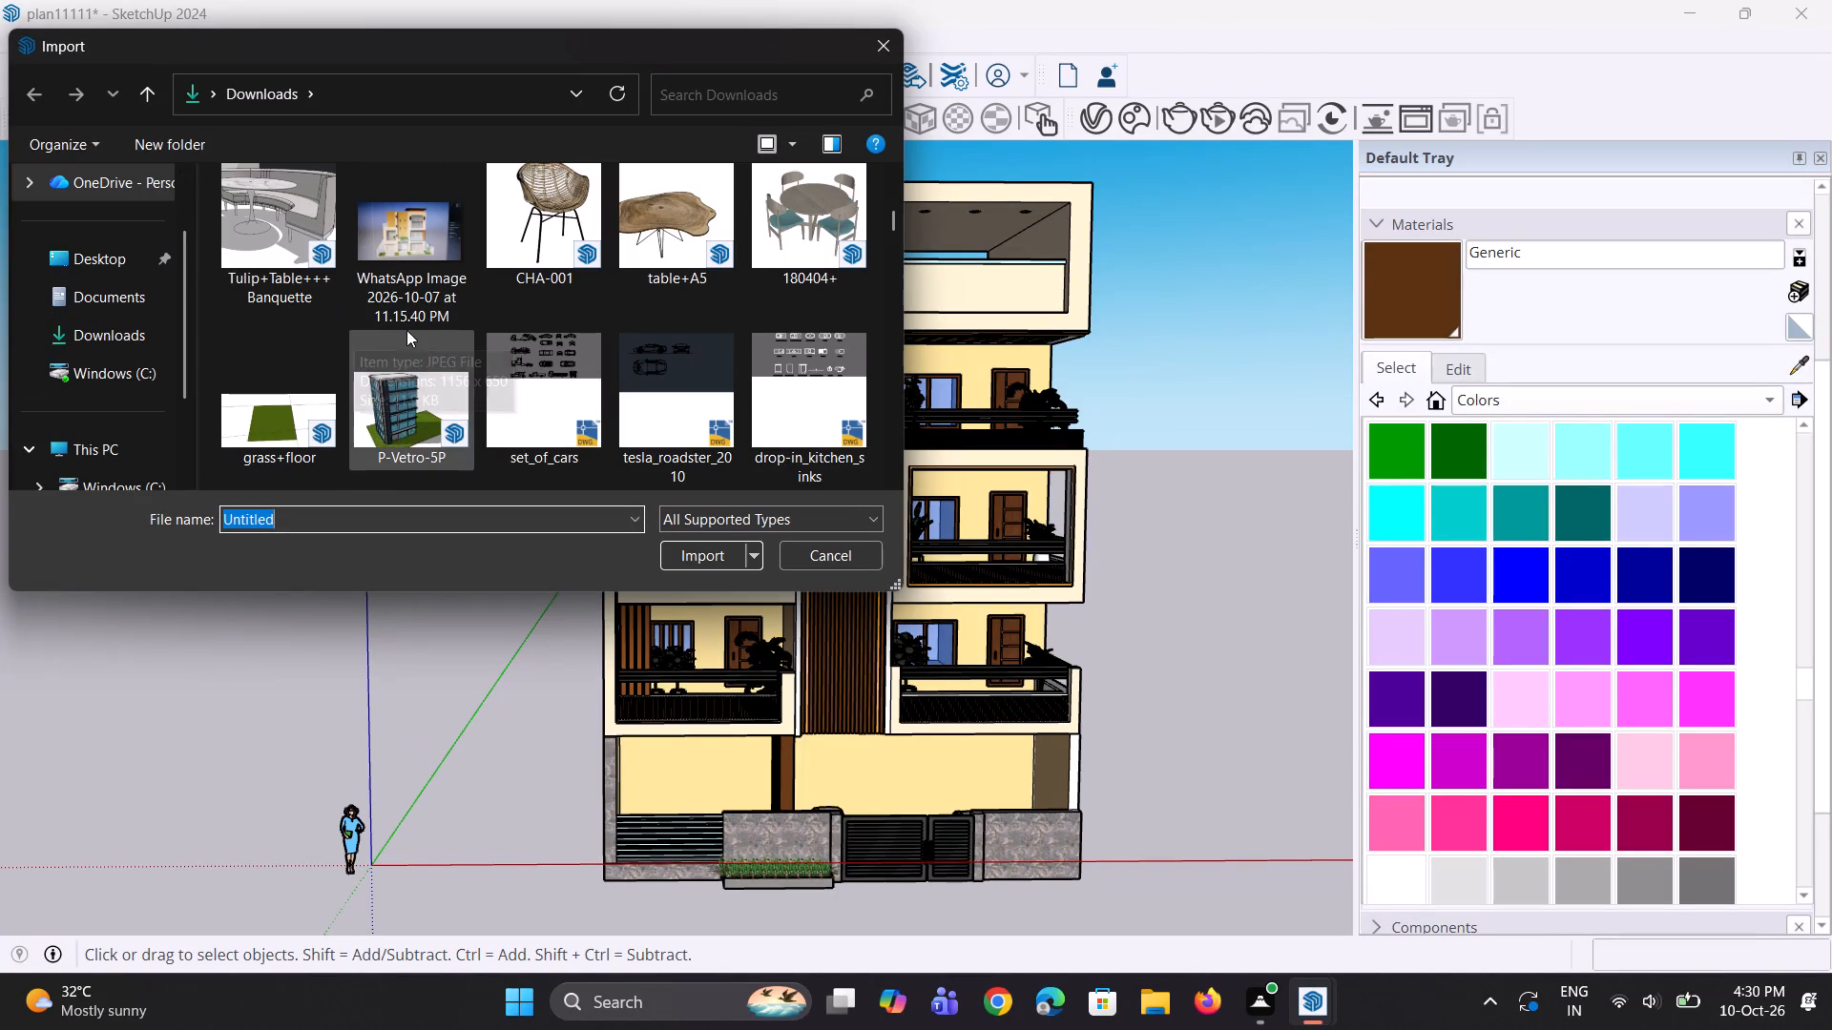
scroll(483, 371, "down", 9)
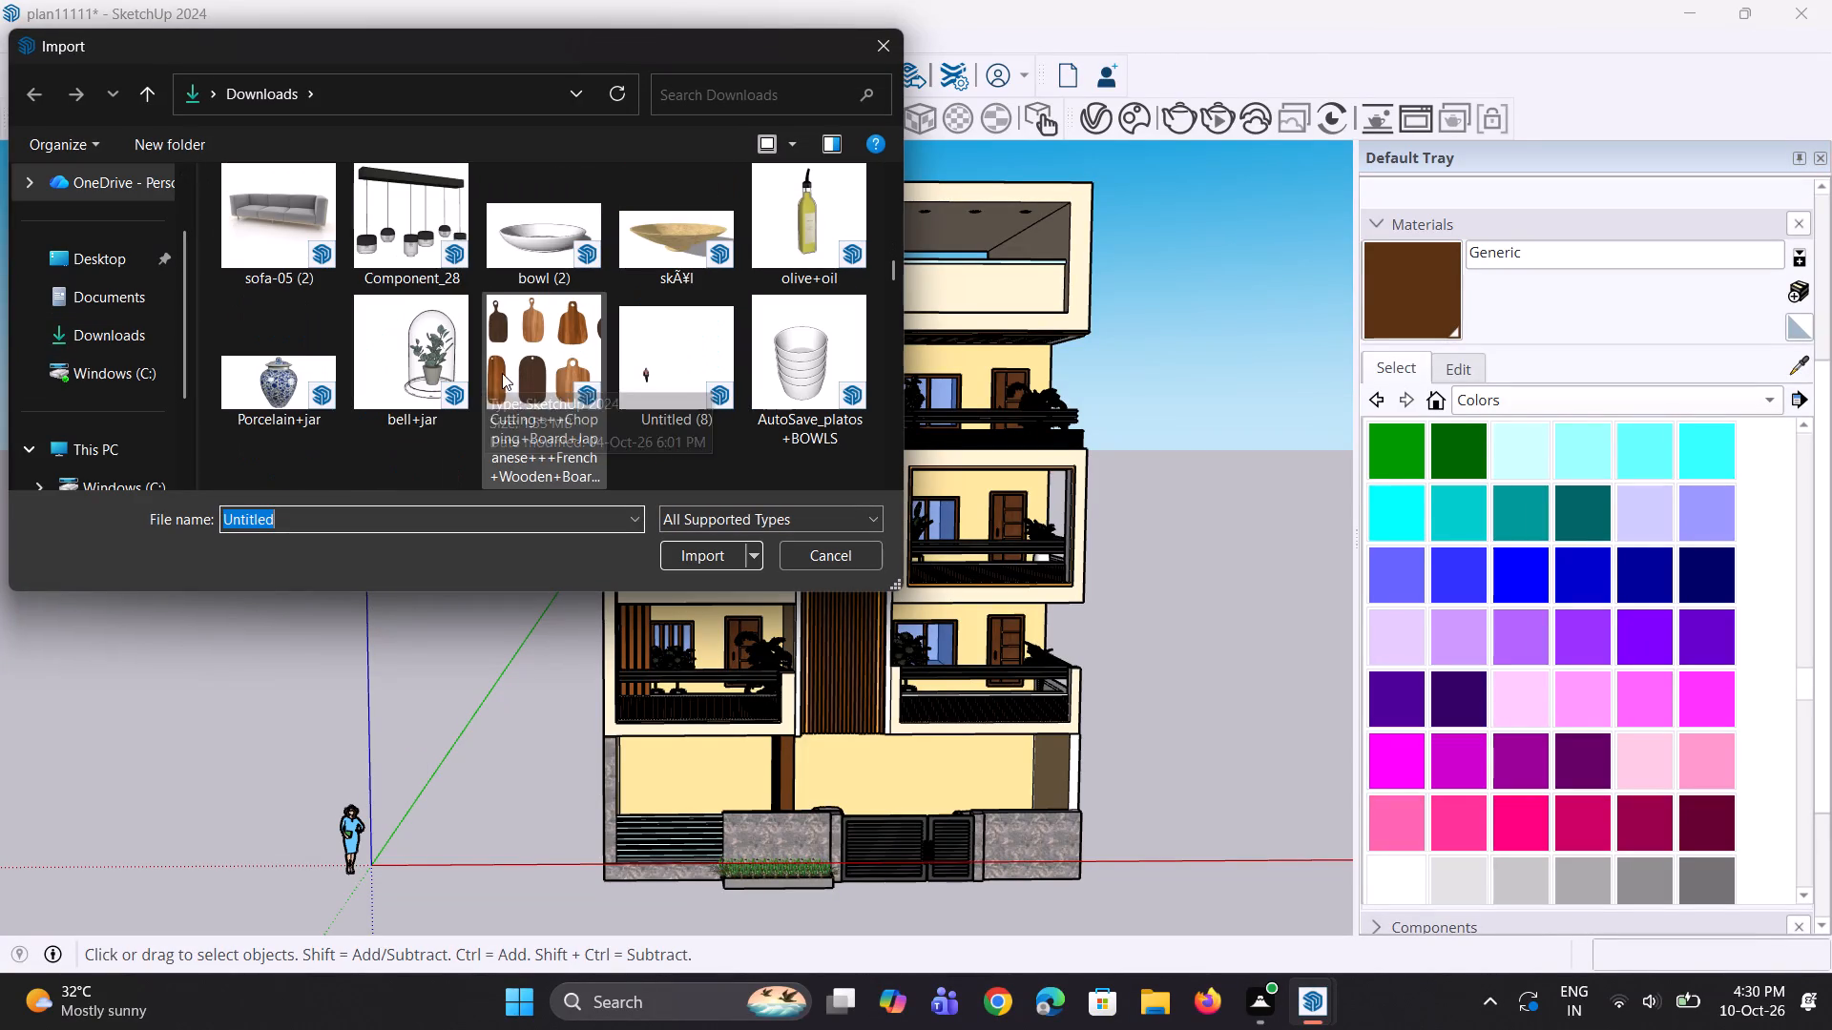
scroll(504, 373, "down", 2)
left_click(481, 545)
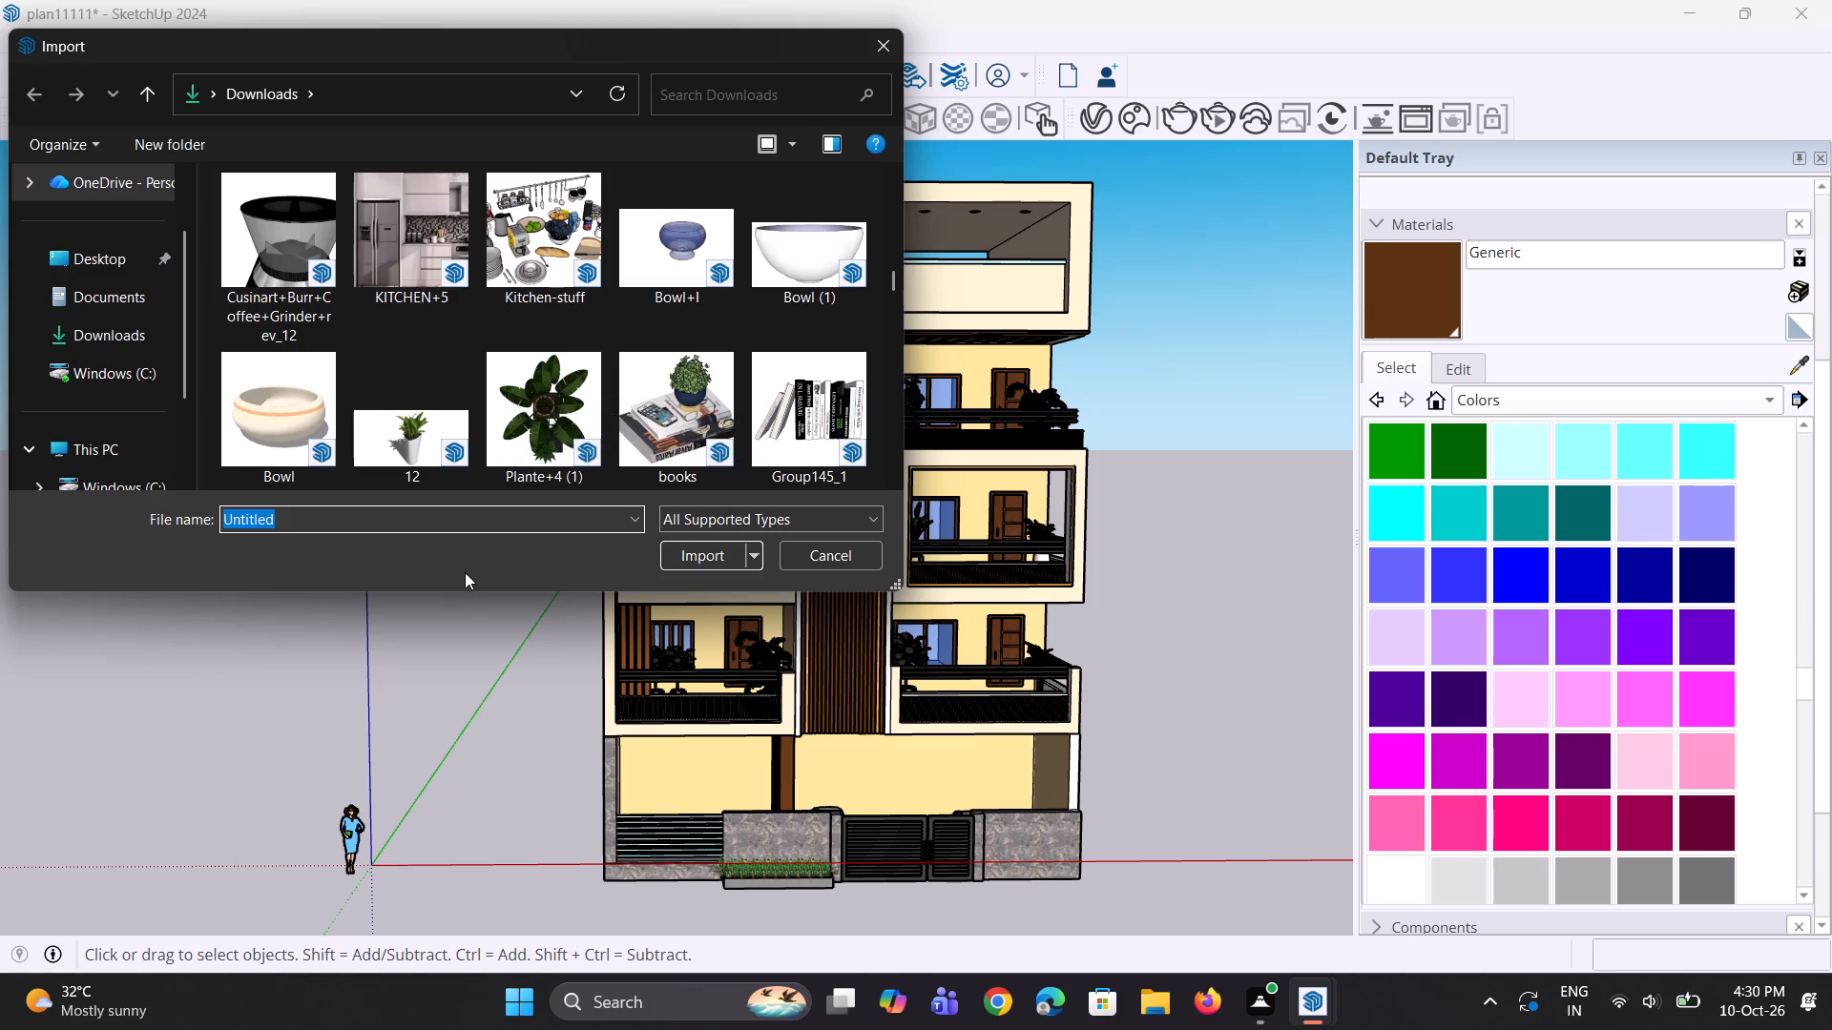
left_click(466, 618)
left_click(471, 626)
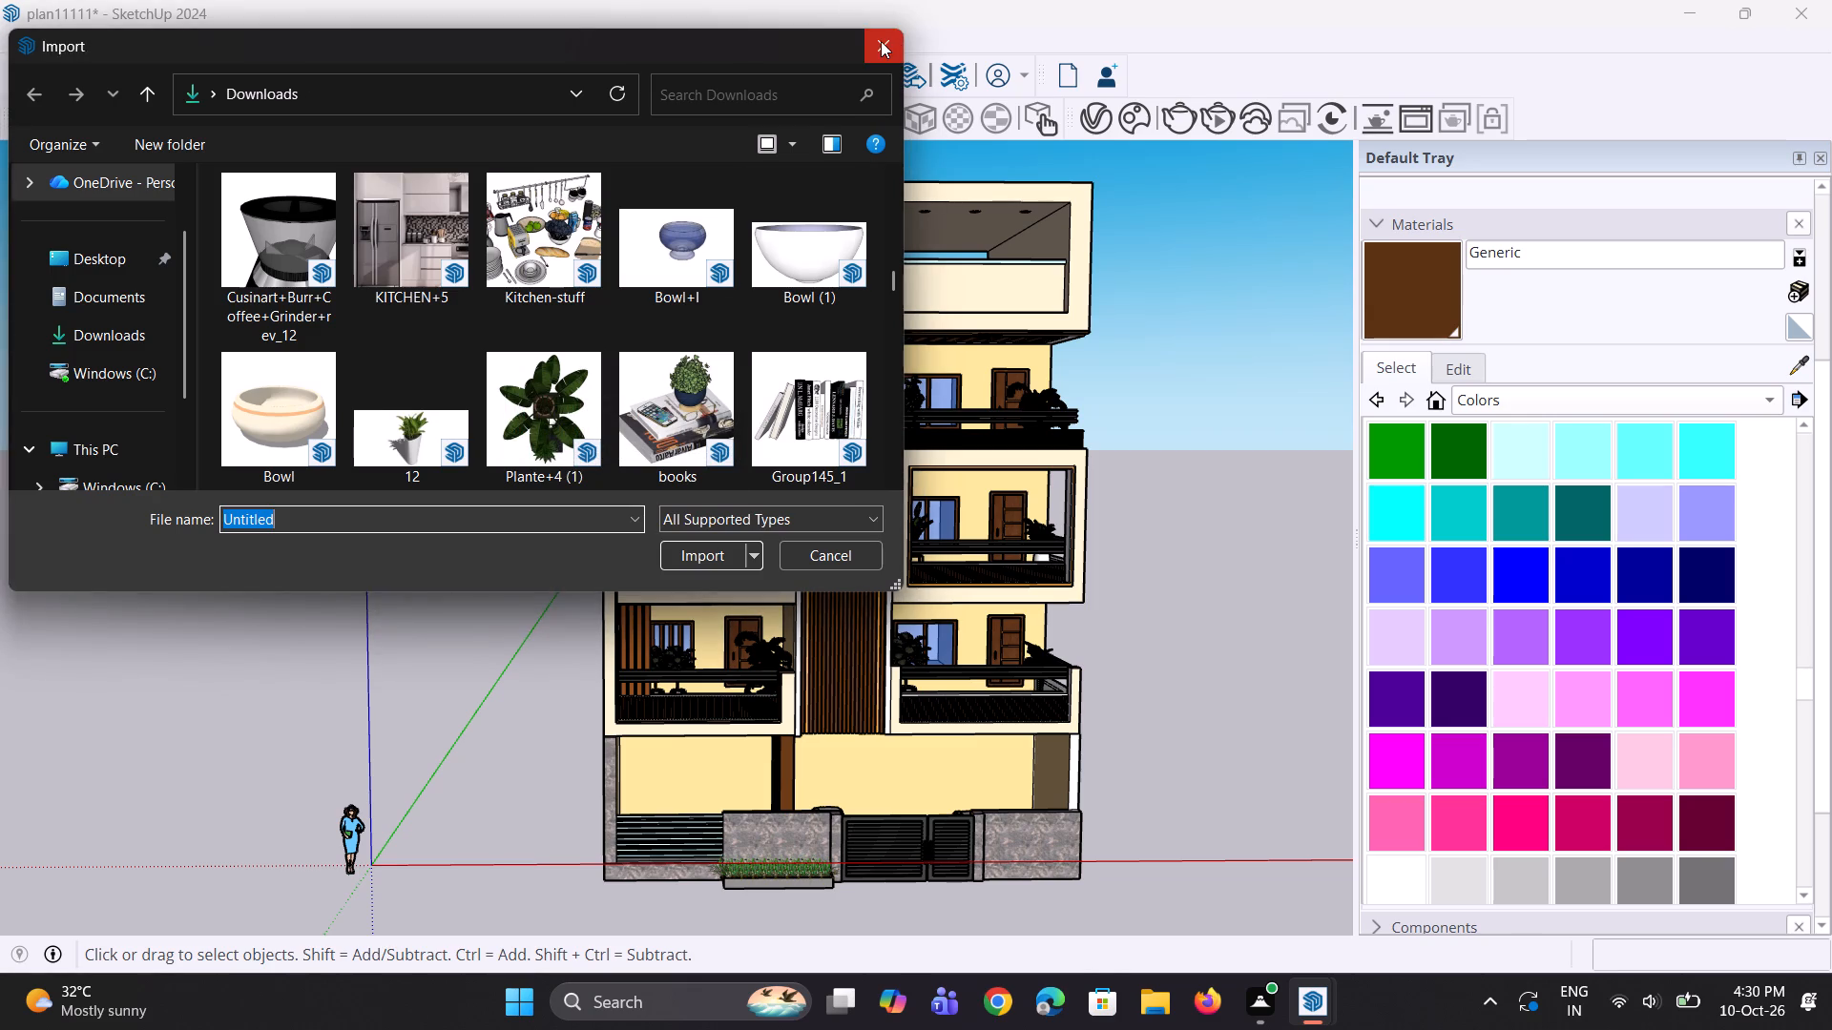
left_click(881, 41)
Open the V-Ray Asset Editor and launch the Chaos Cosmos browser from its material library.
double_click(1096, 129)
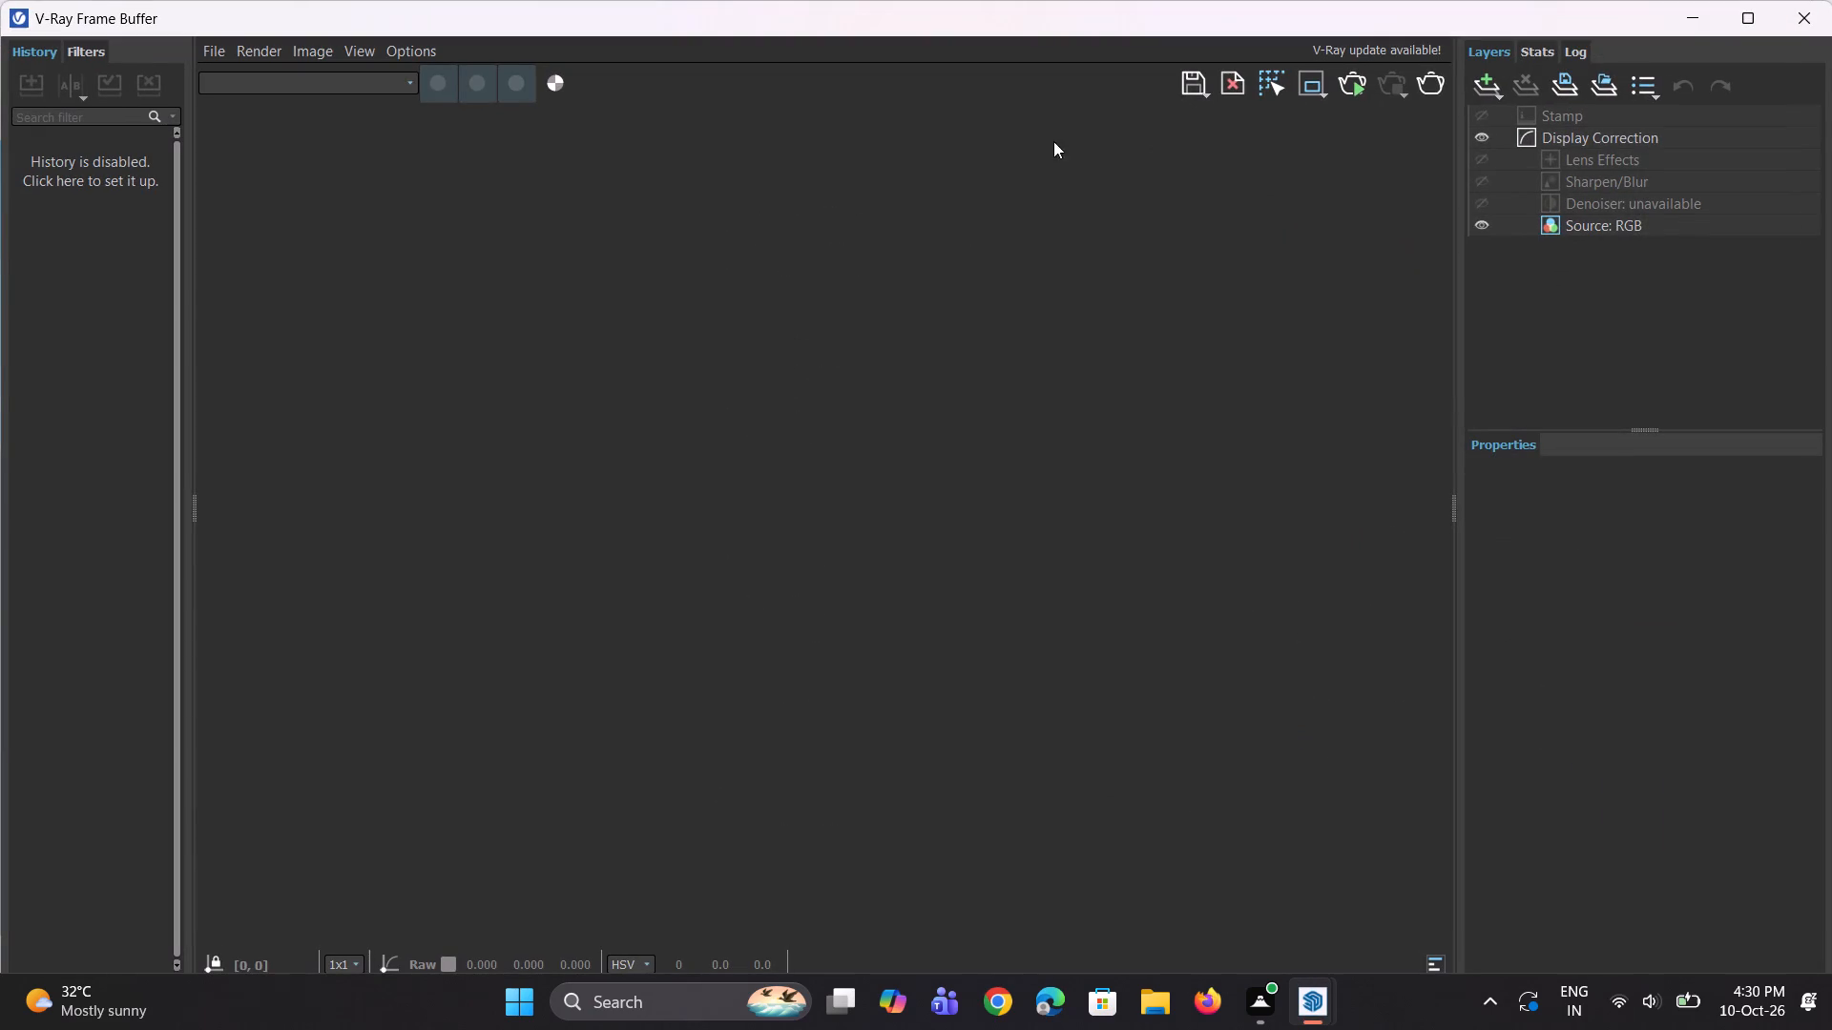
left_click(1804, 27)
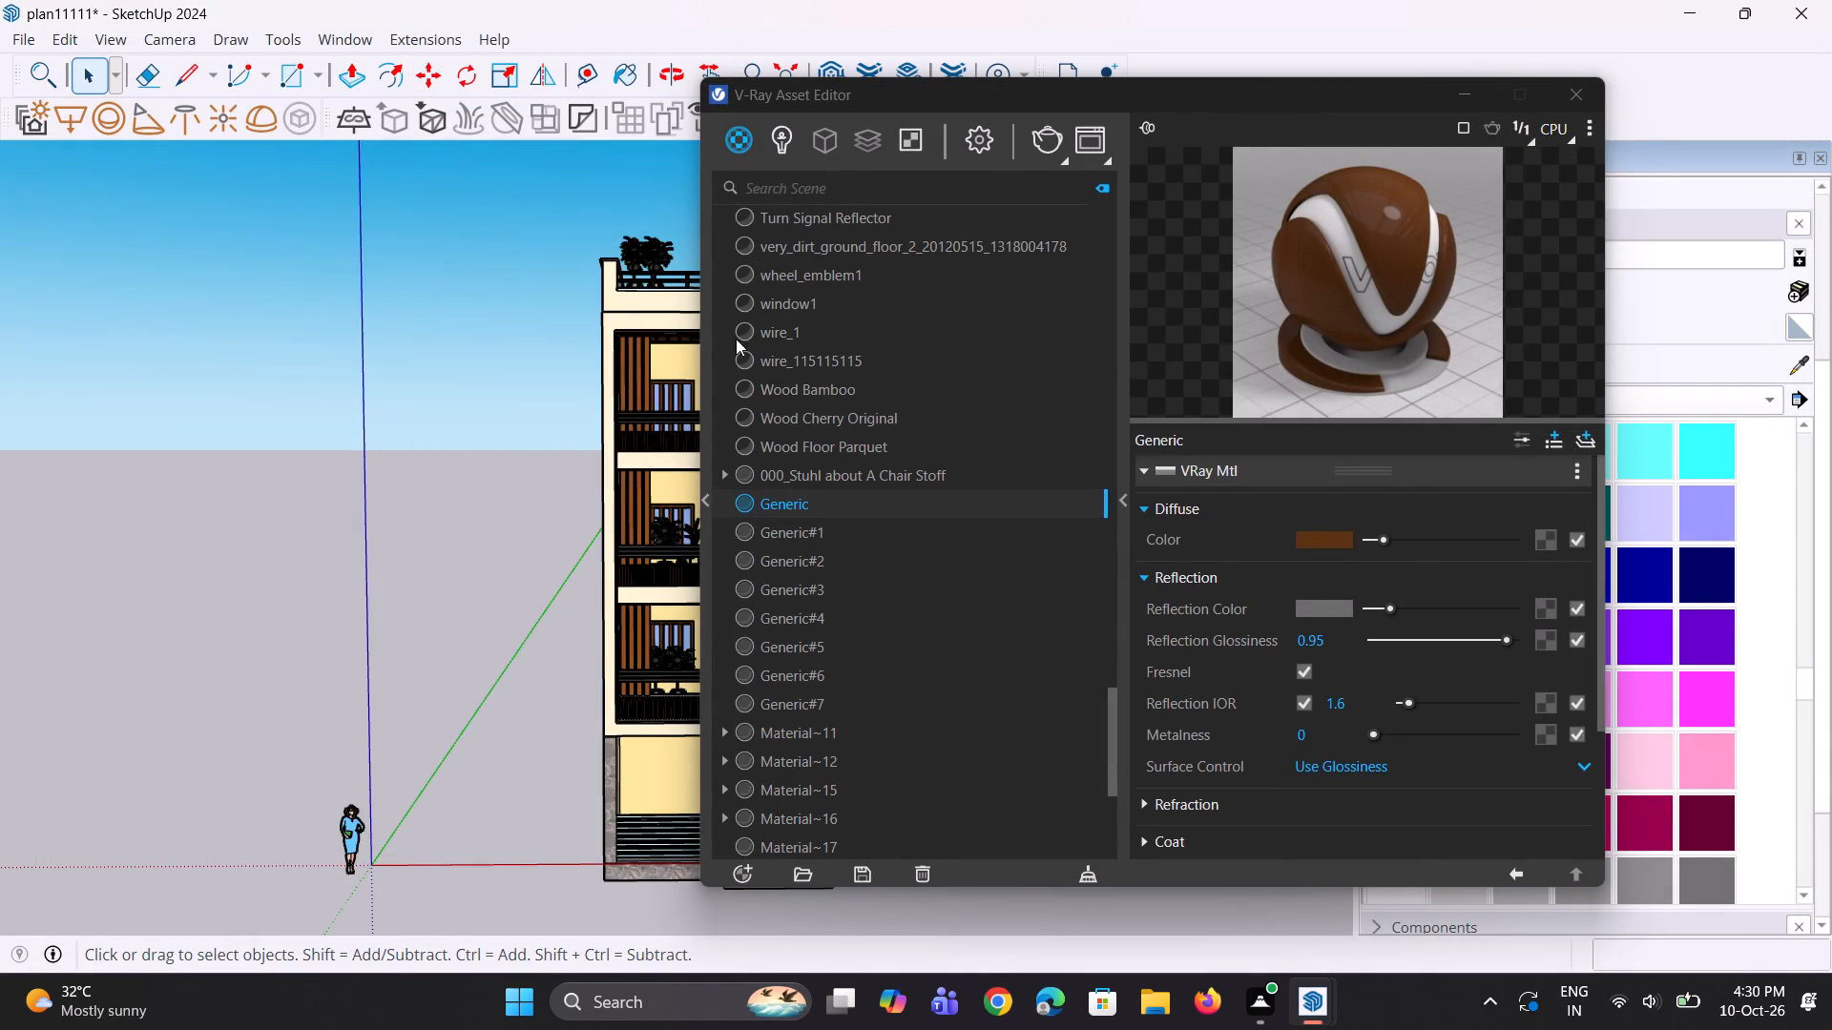
left_click(702, 499)
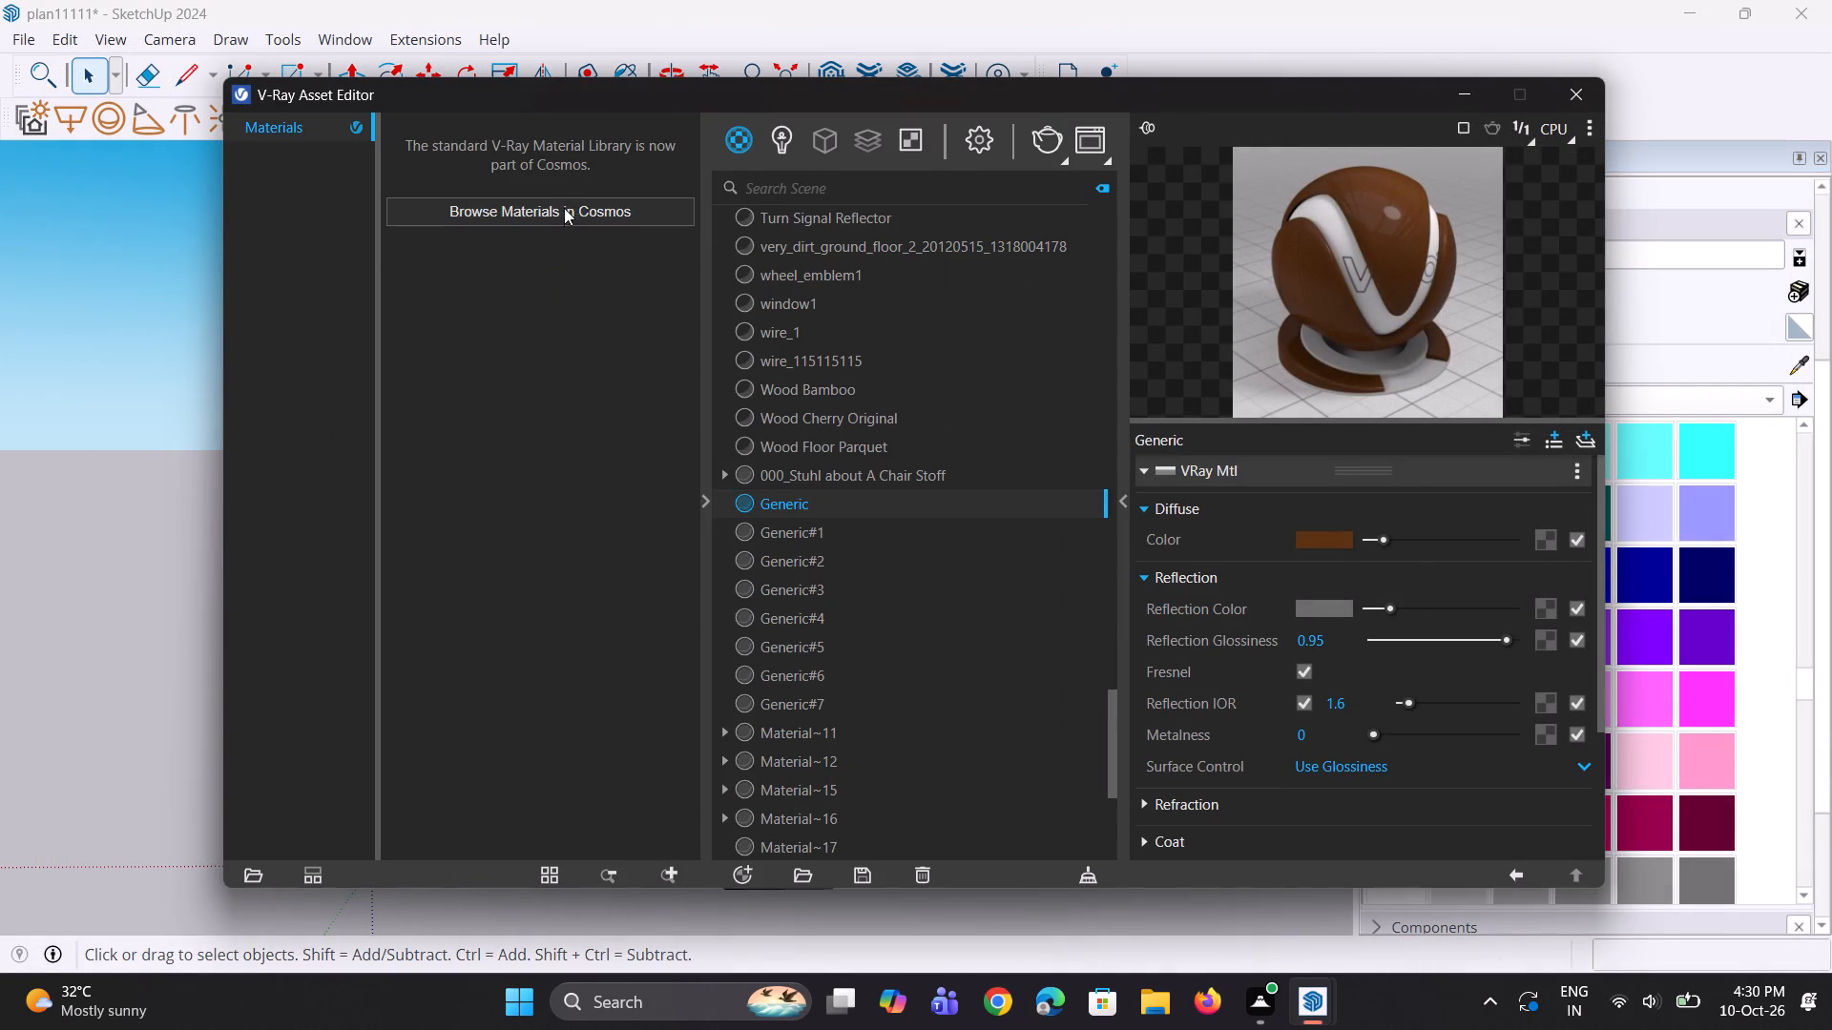
left_click(564, 211)
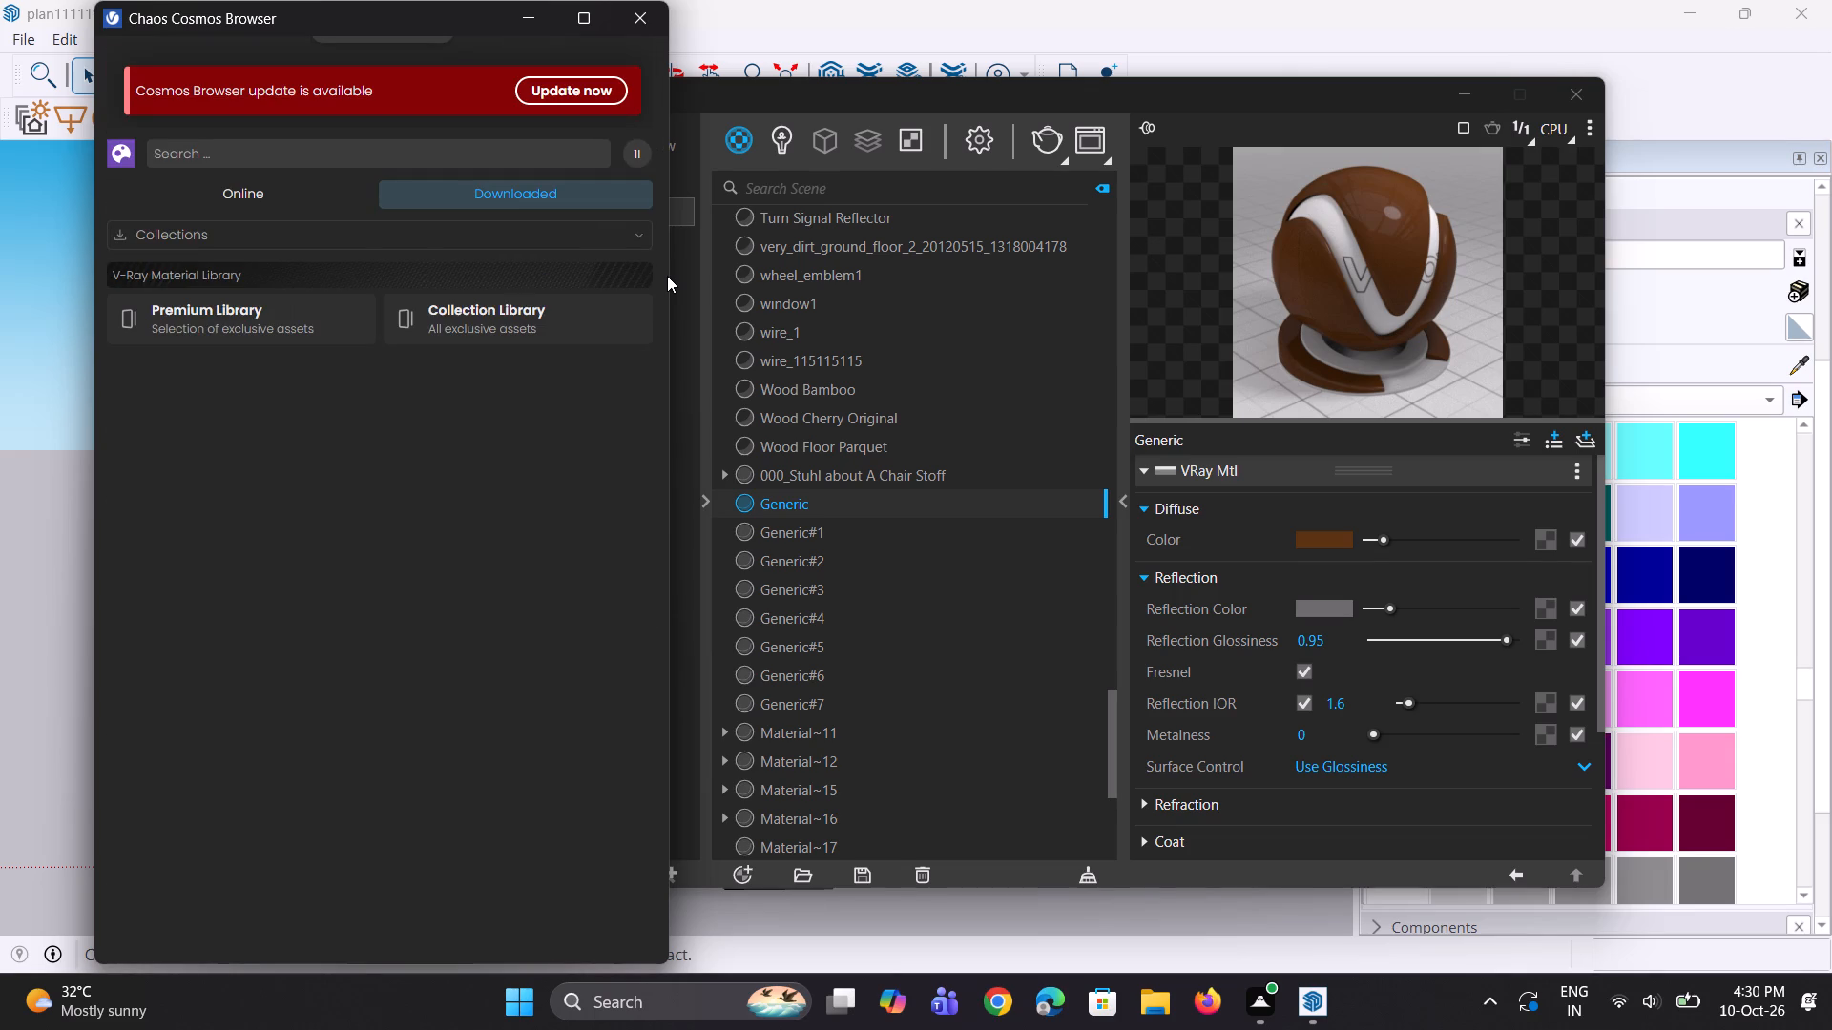
Import the Lamp Wall Outdoor 94-02 model from the online Cosmos wall lights category.
left_click(227, 156)
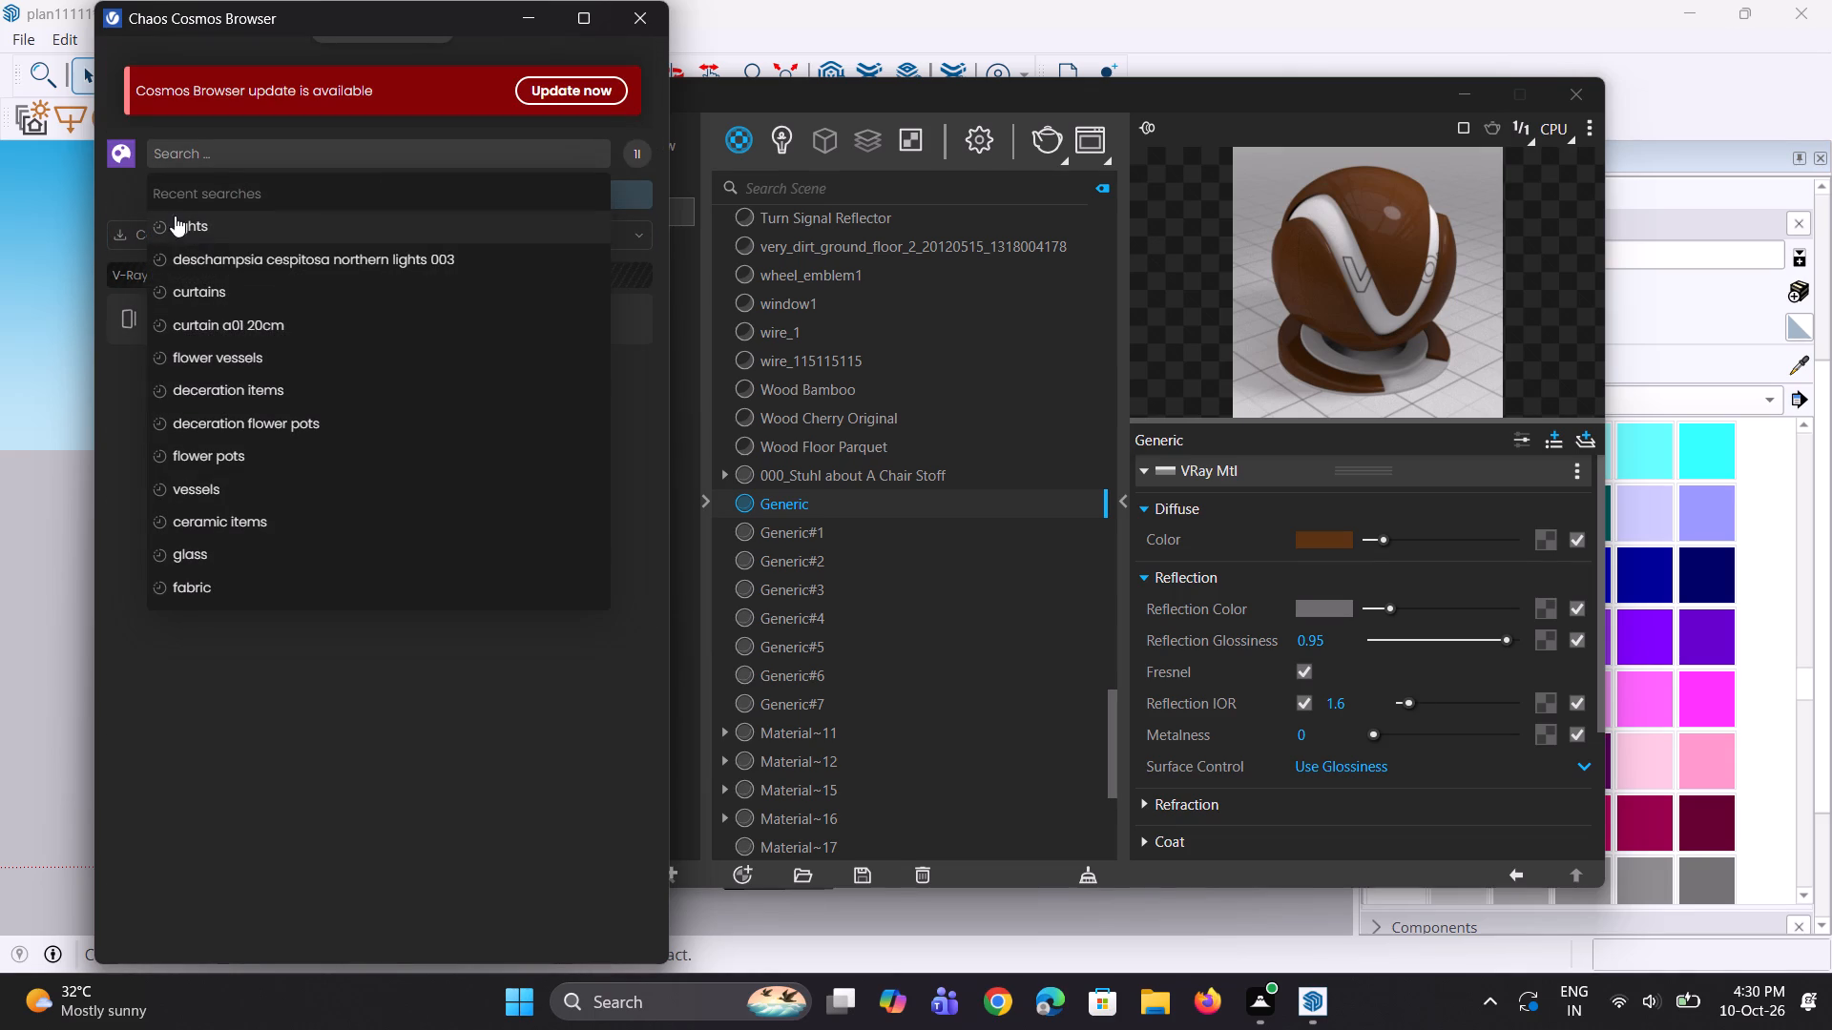
left_click(133, 191)
left_click(148, 227)
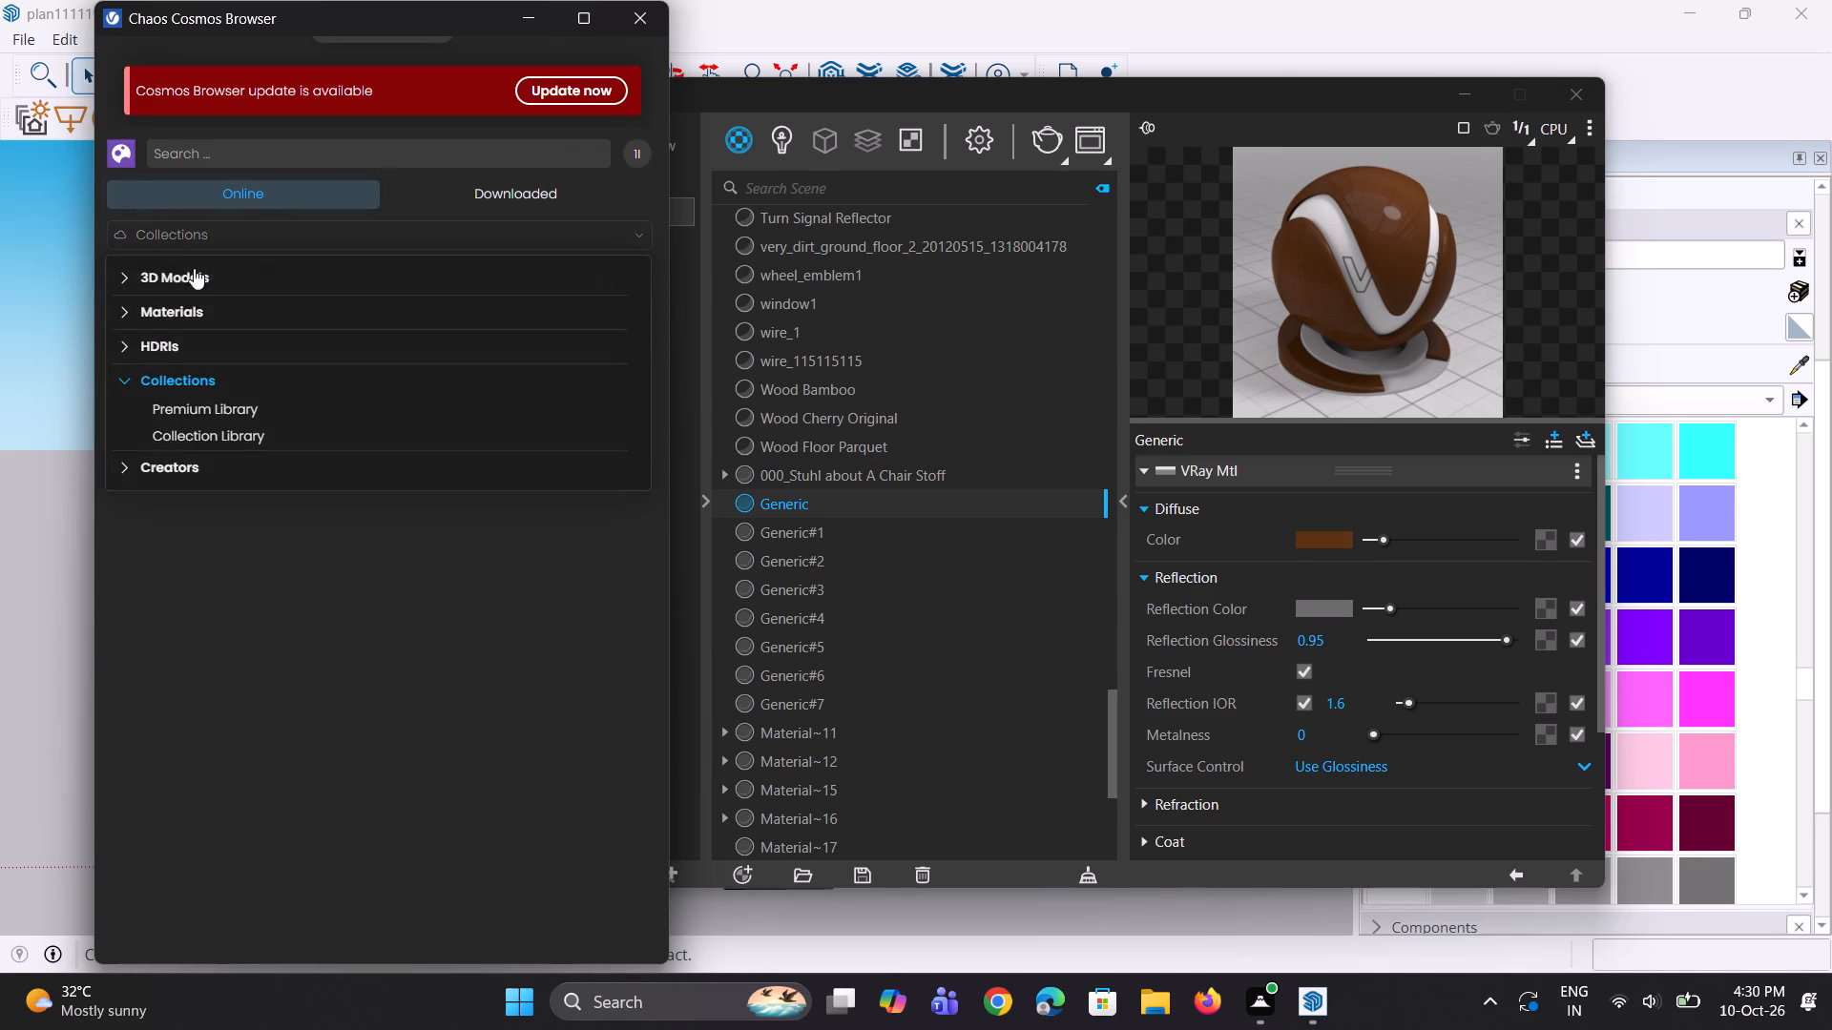
left_click(196, 272)
left_click(182, 356)
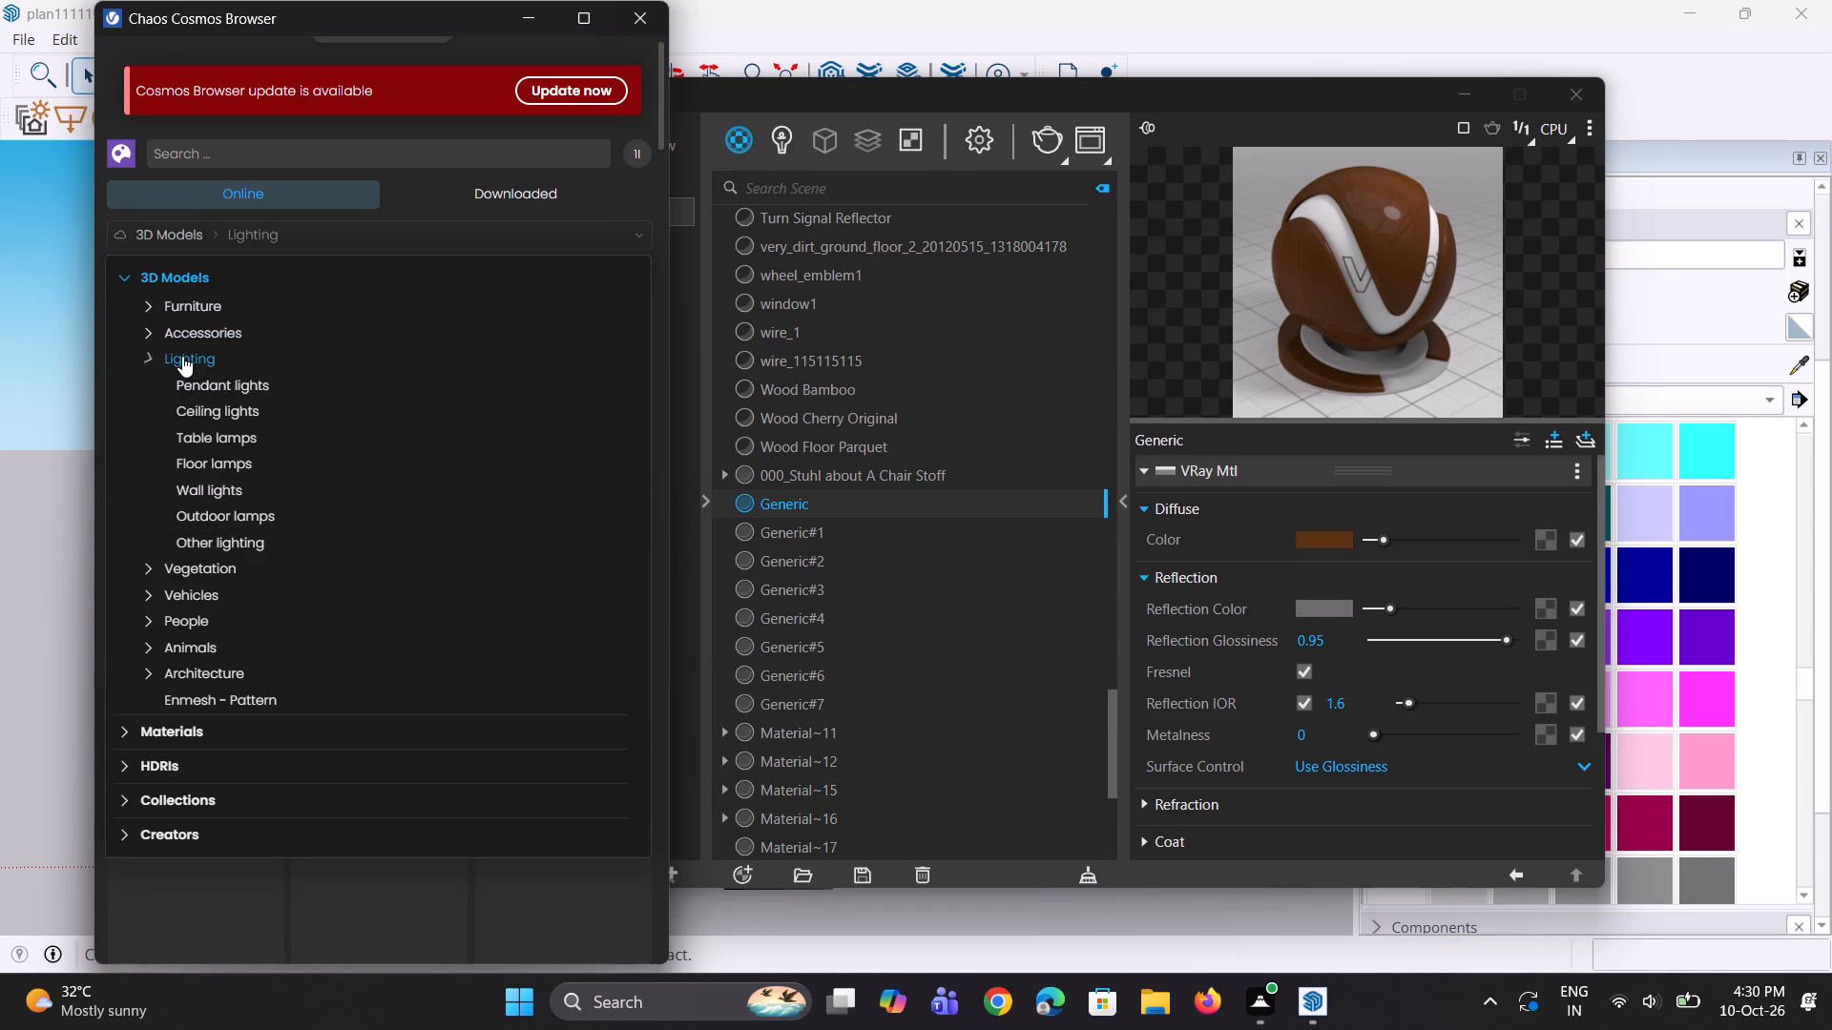
left_click(184, 489)
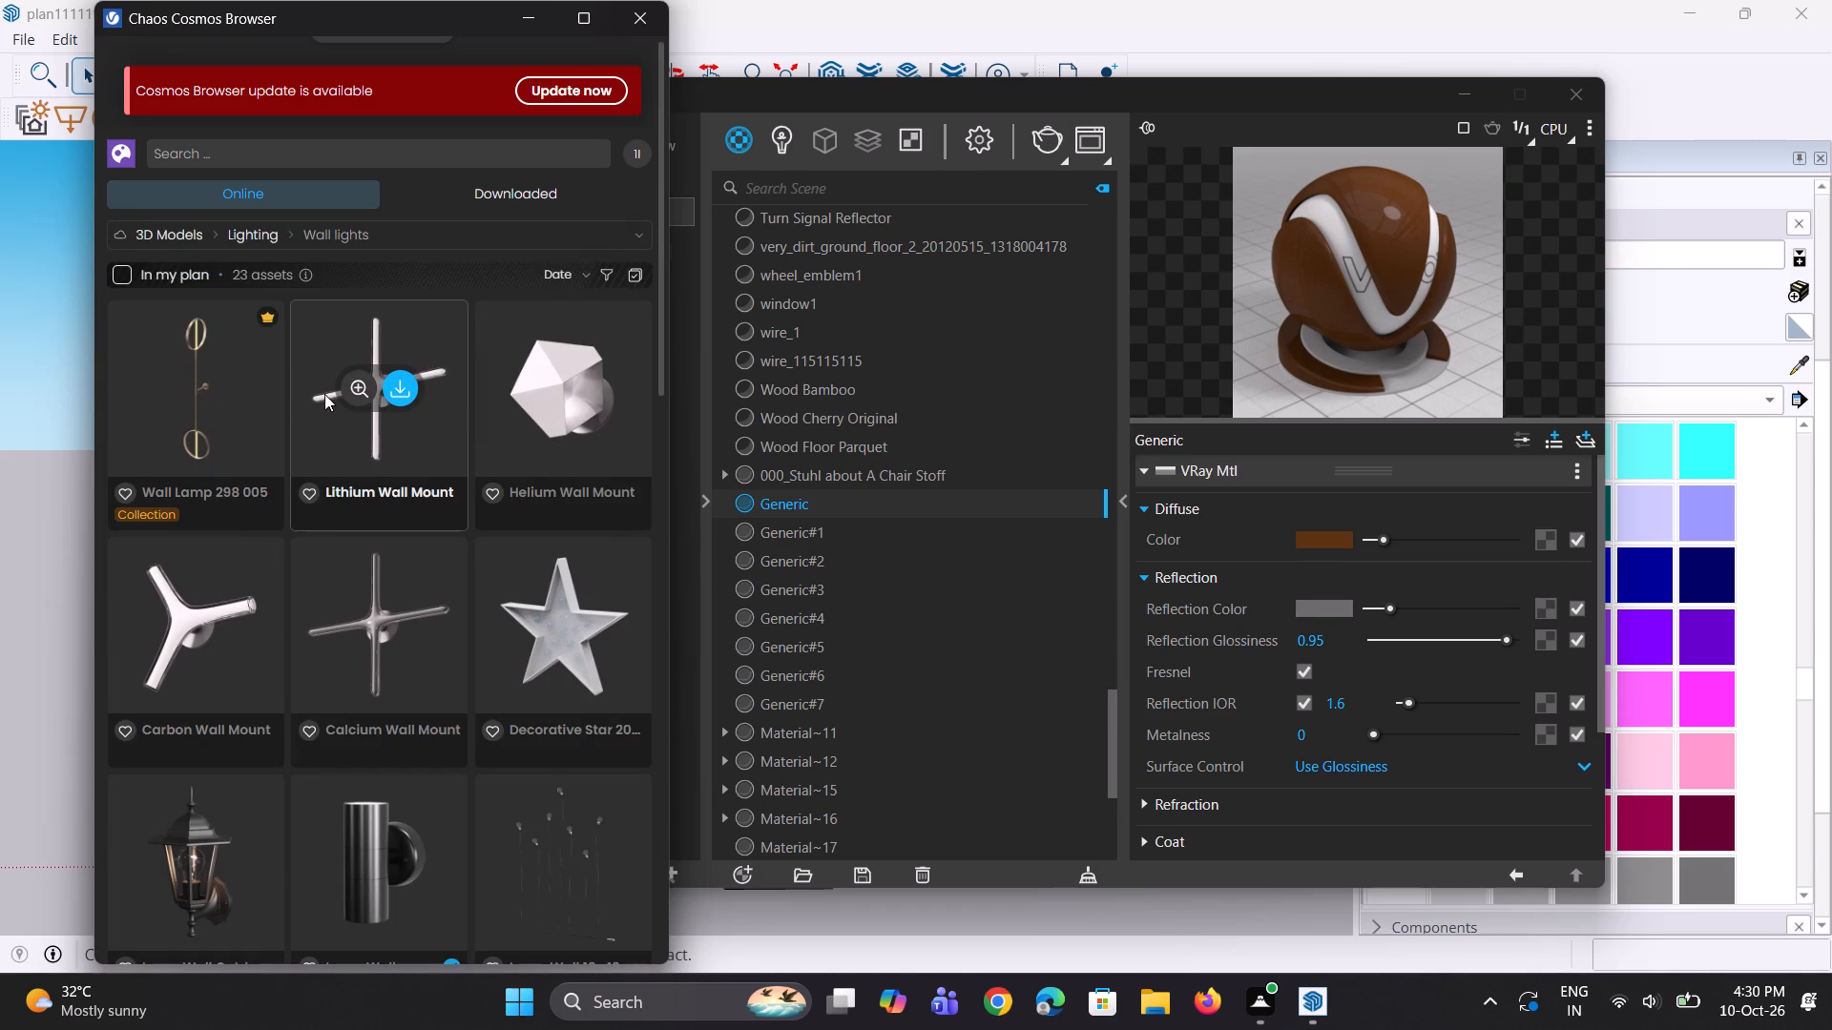
left_click(400, 872)
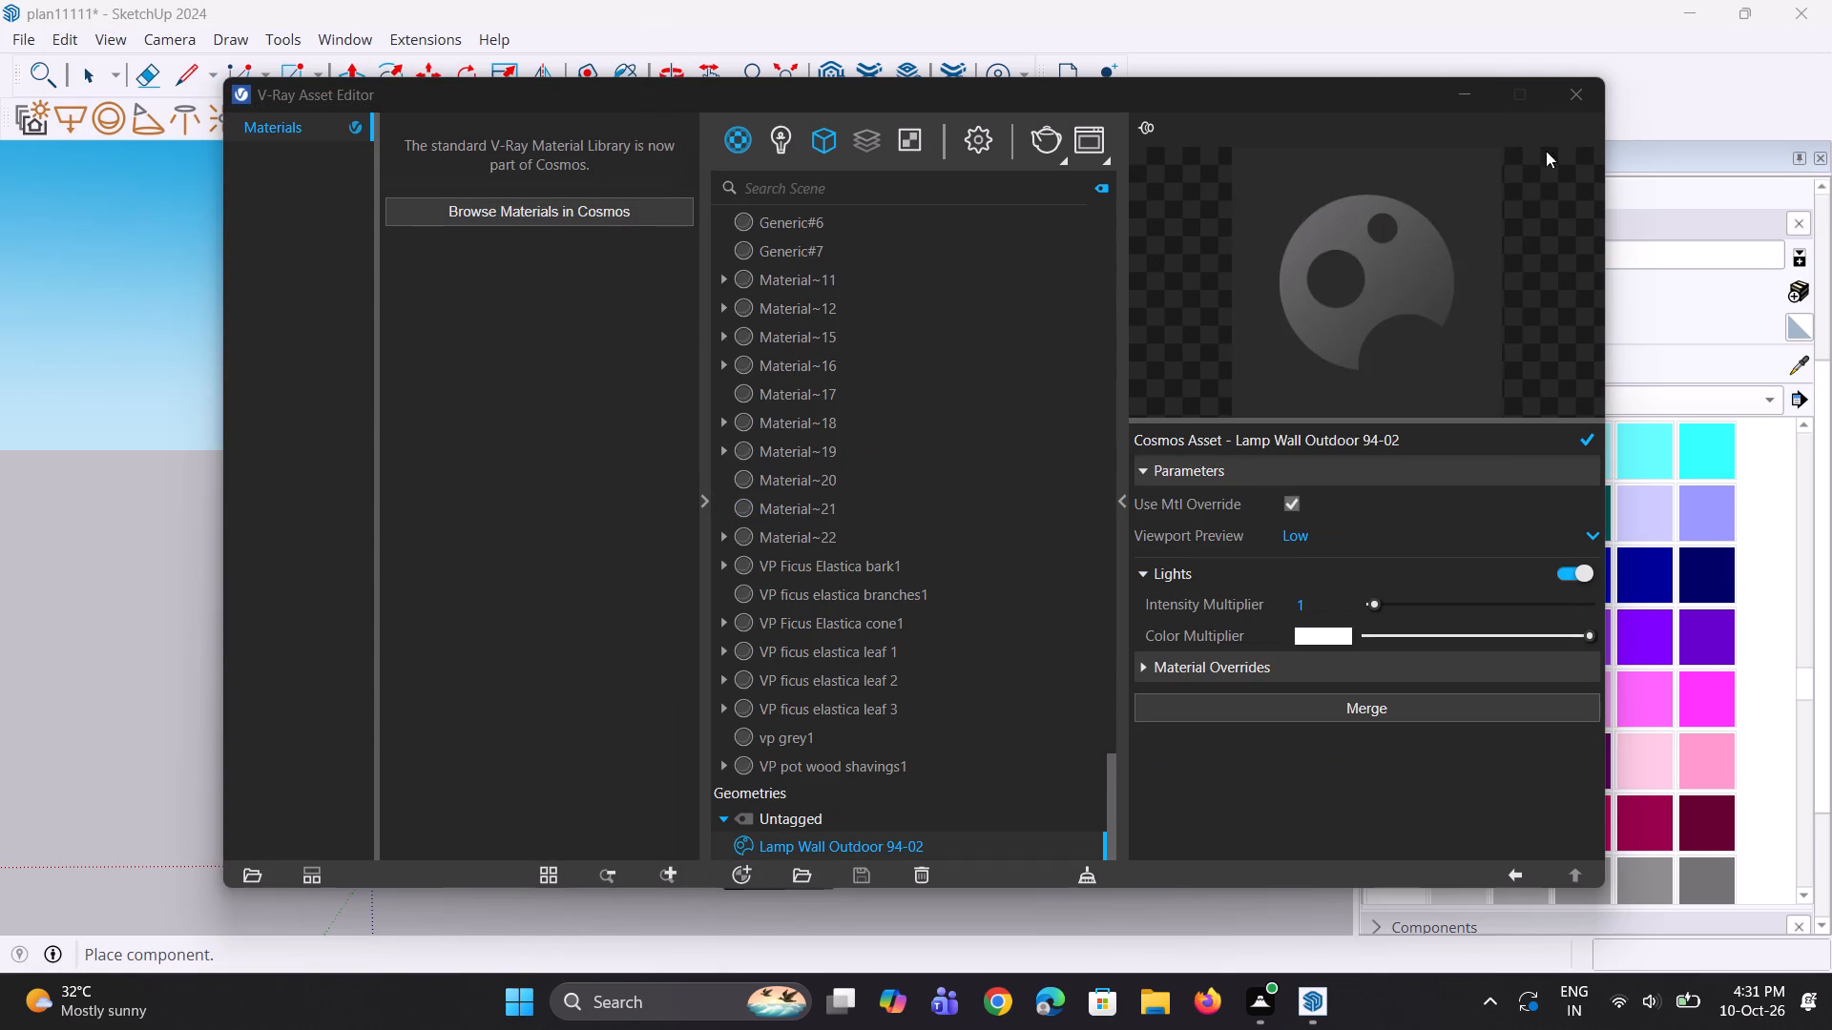
Place one wall lamp on the top-floor balcony wall between the slatted window and the door.
left_click(1583, 102)
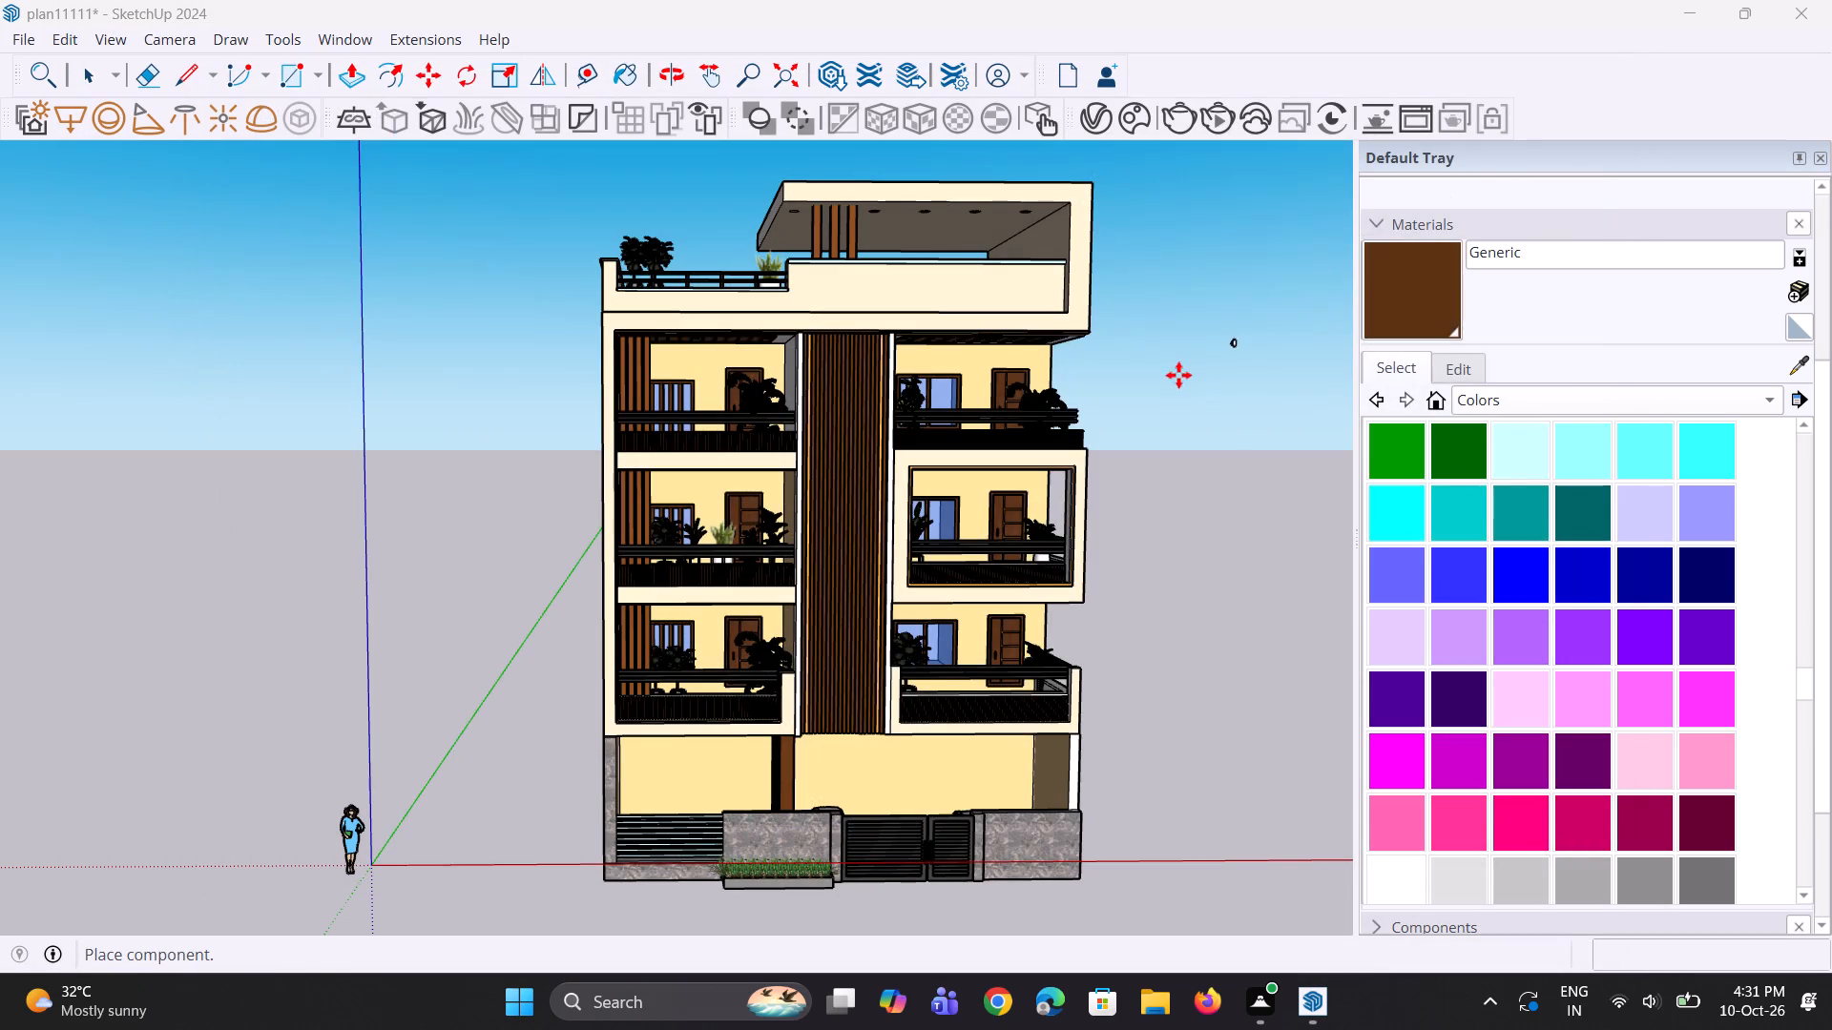
scroll(785, 411, "up", 9)
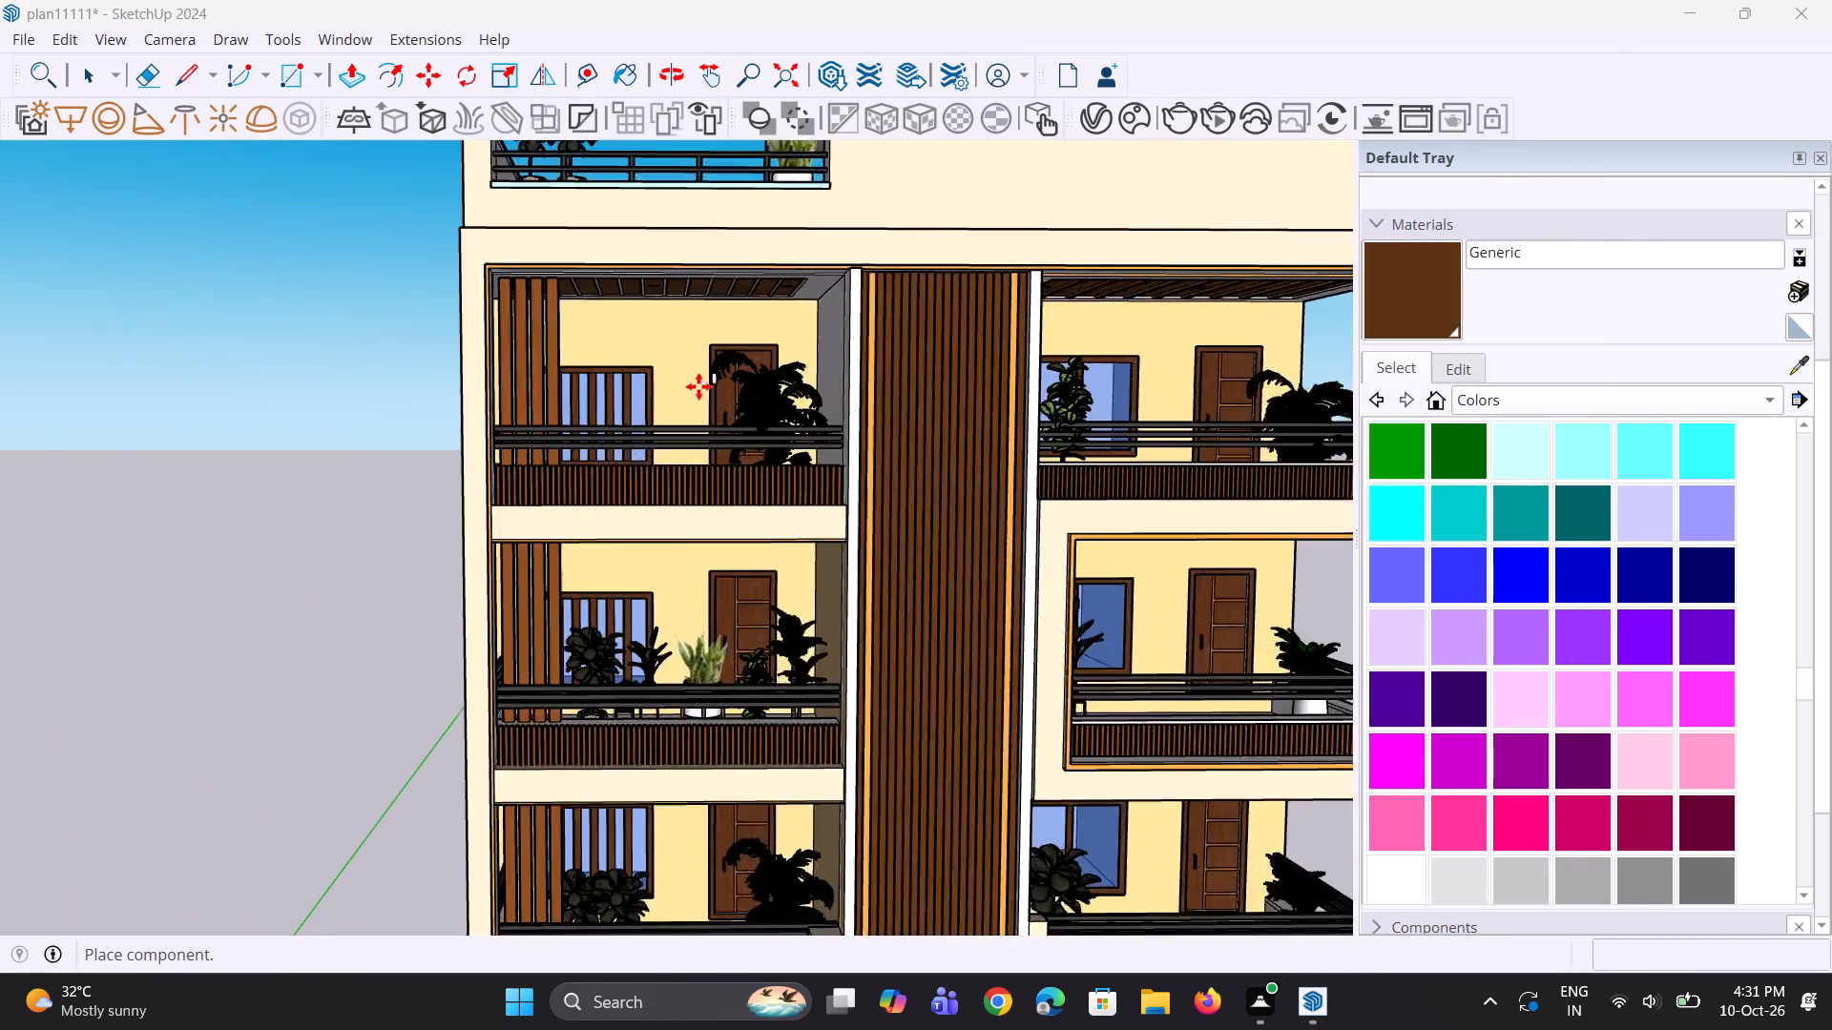
scroll(698, 386, "up", 14)
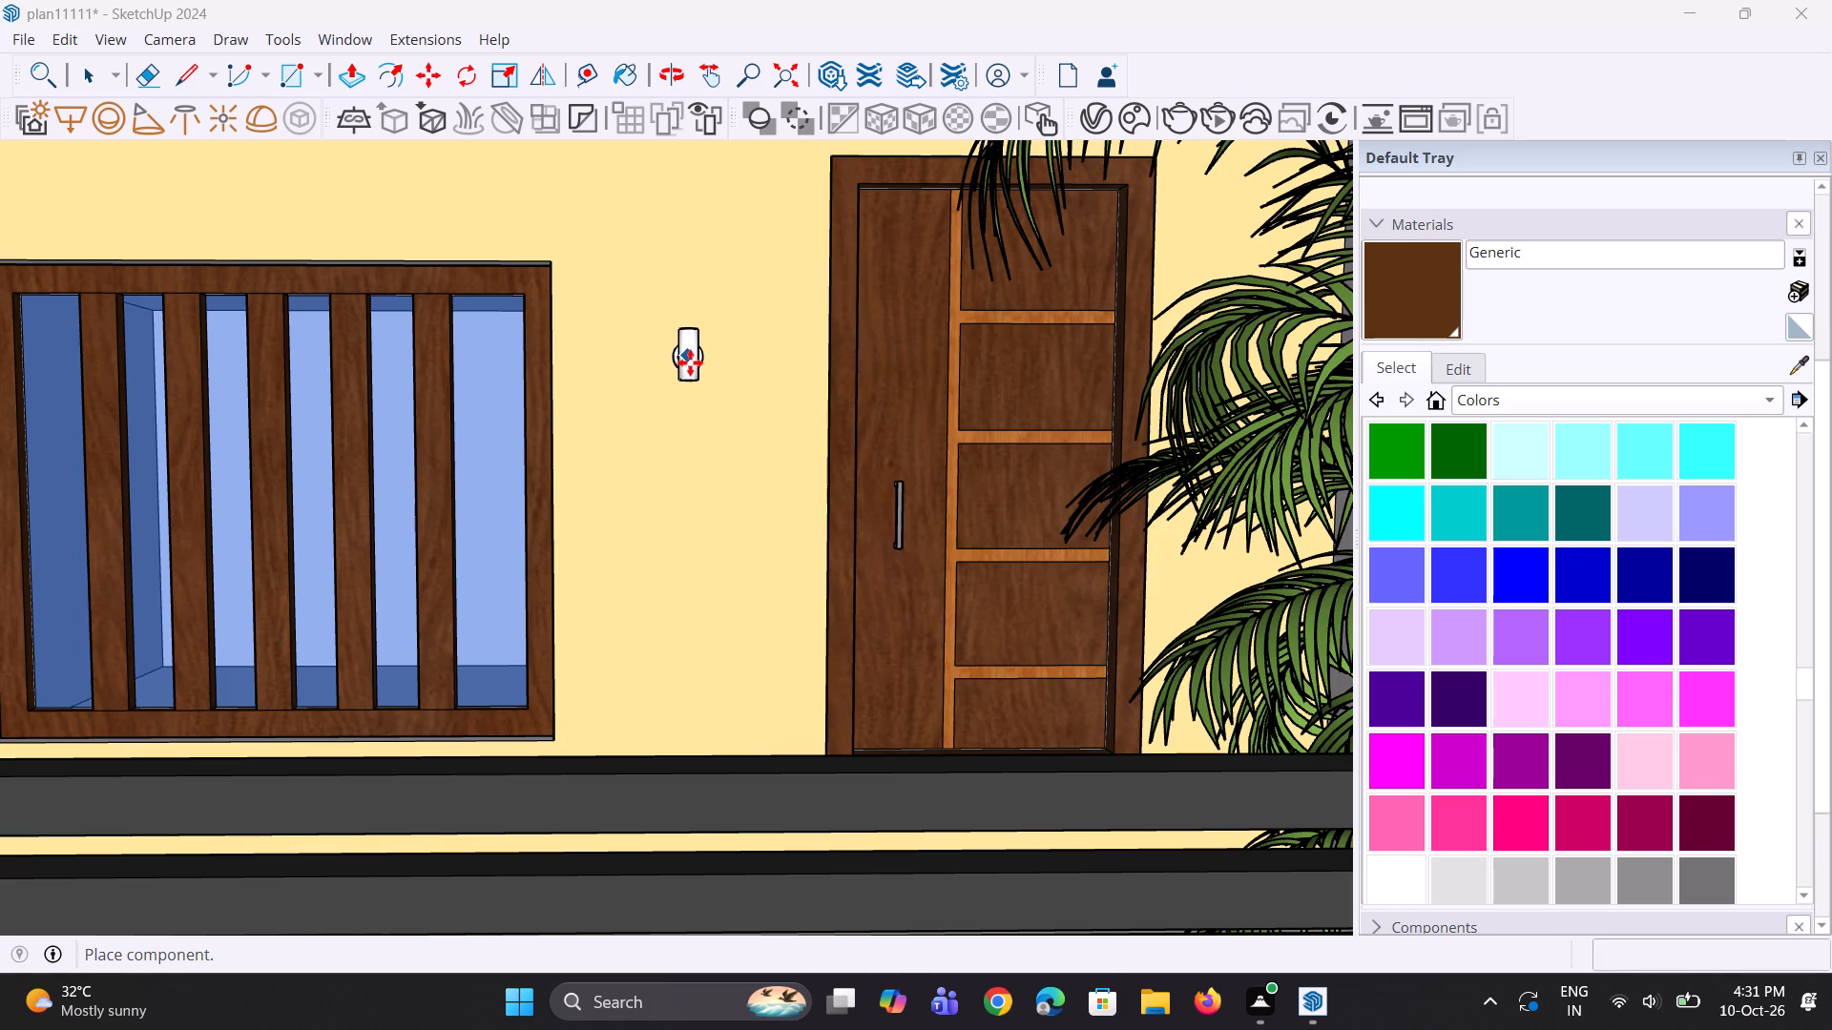
left_click(687, 388)
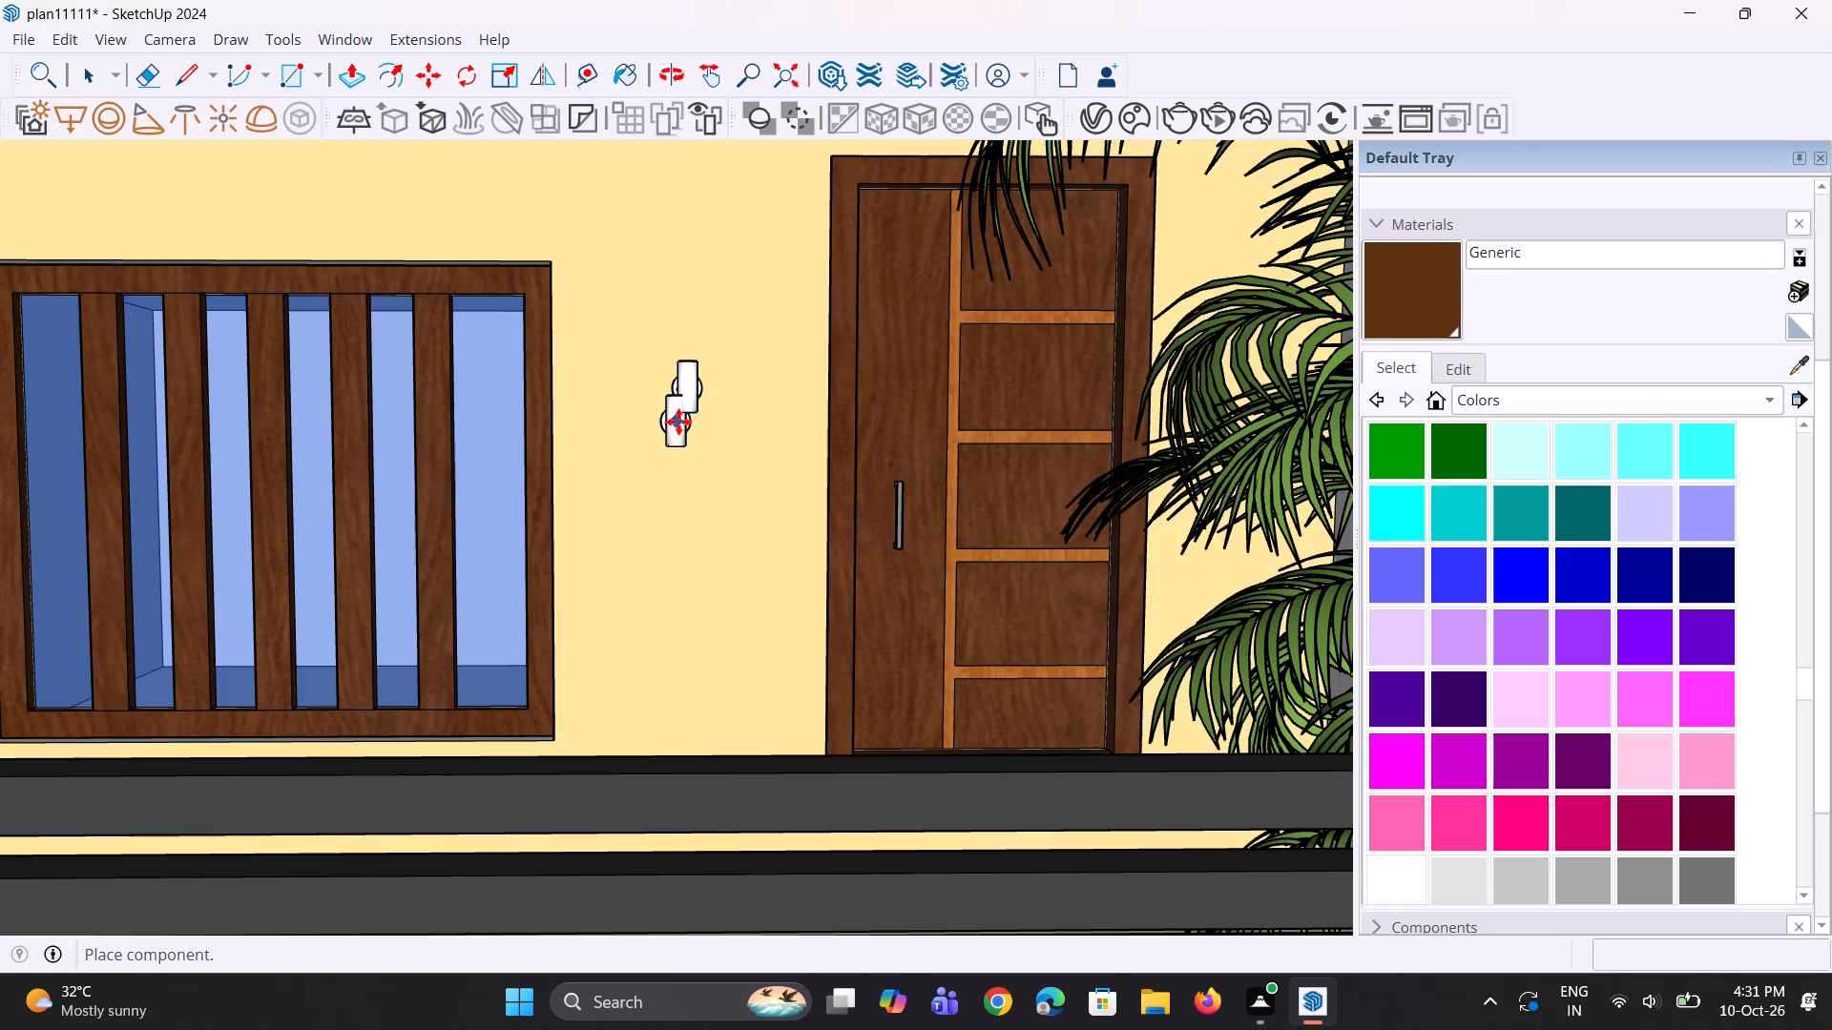
key("Escape")
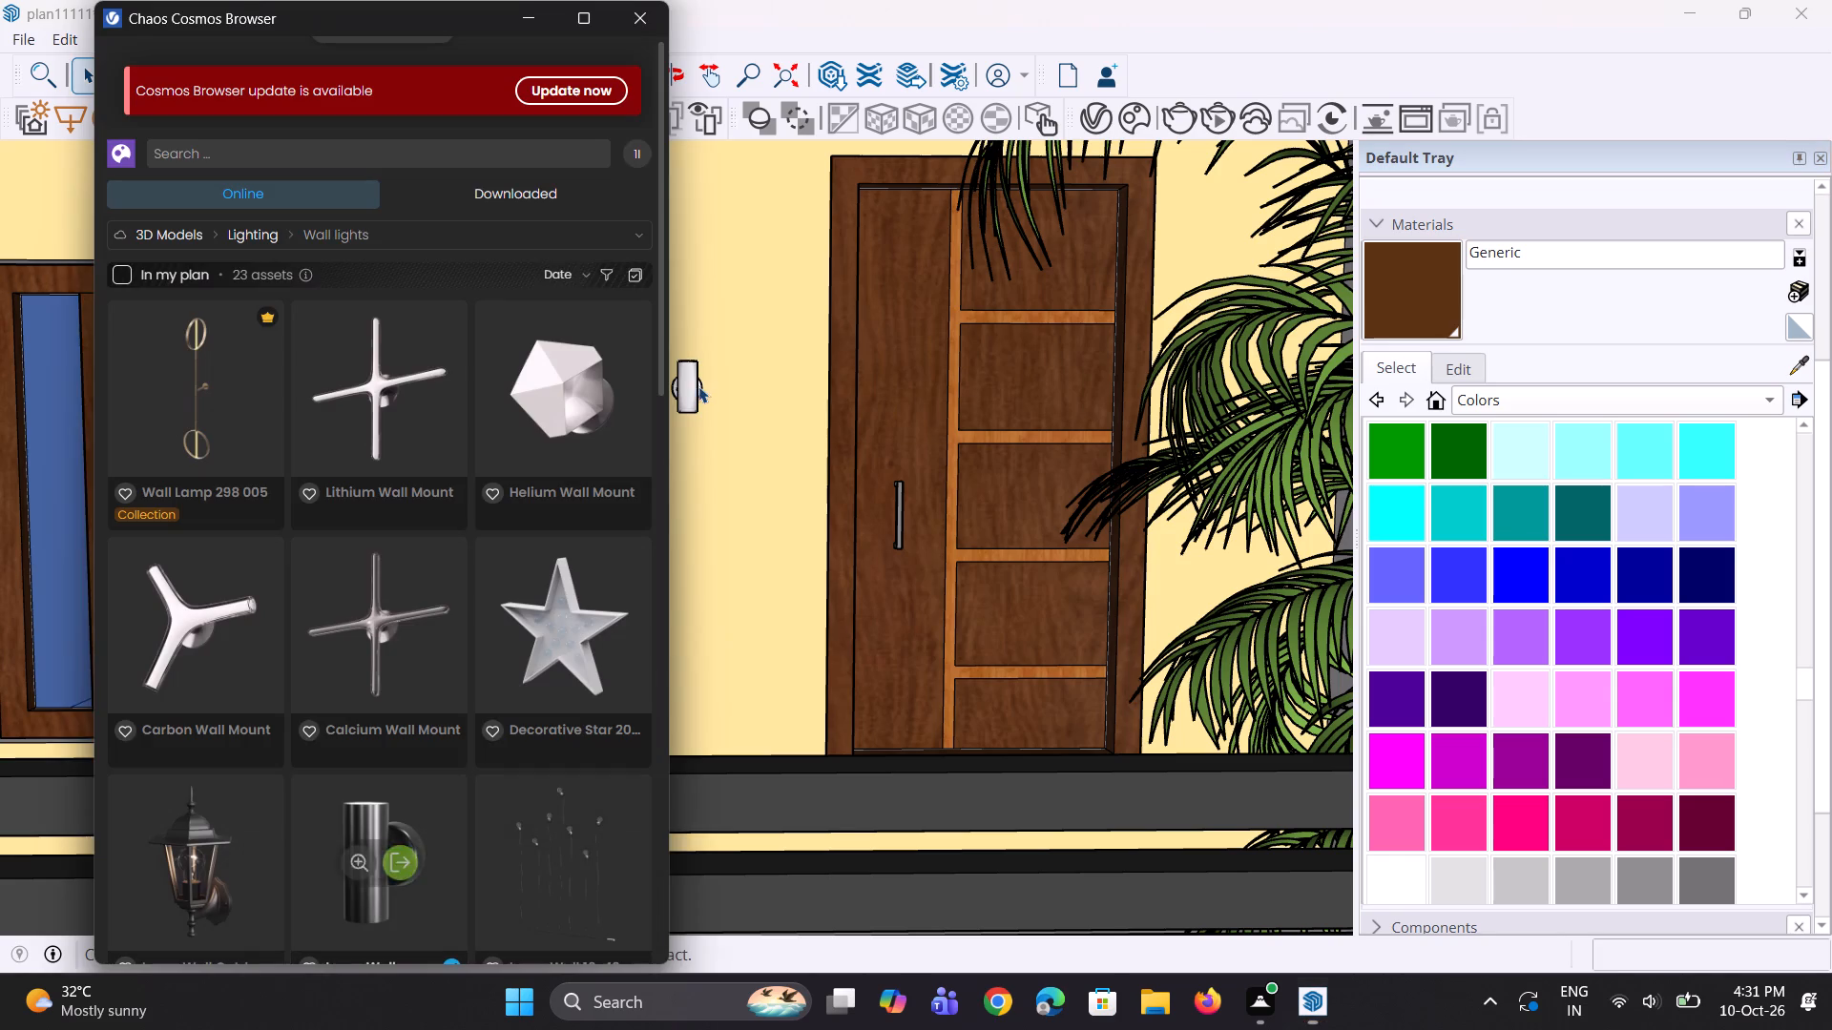
scroll(702, 385, "up", 1)
left_click(647, 14)
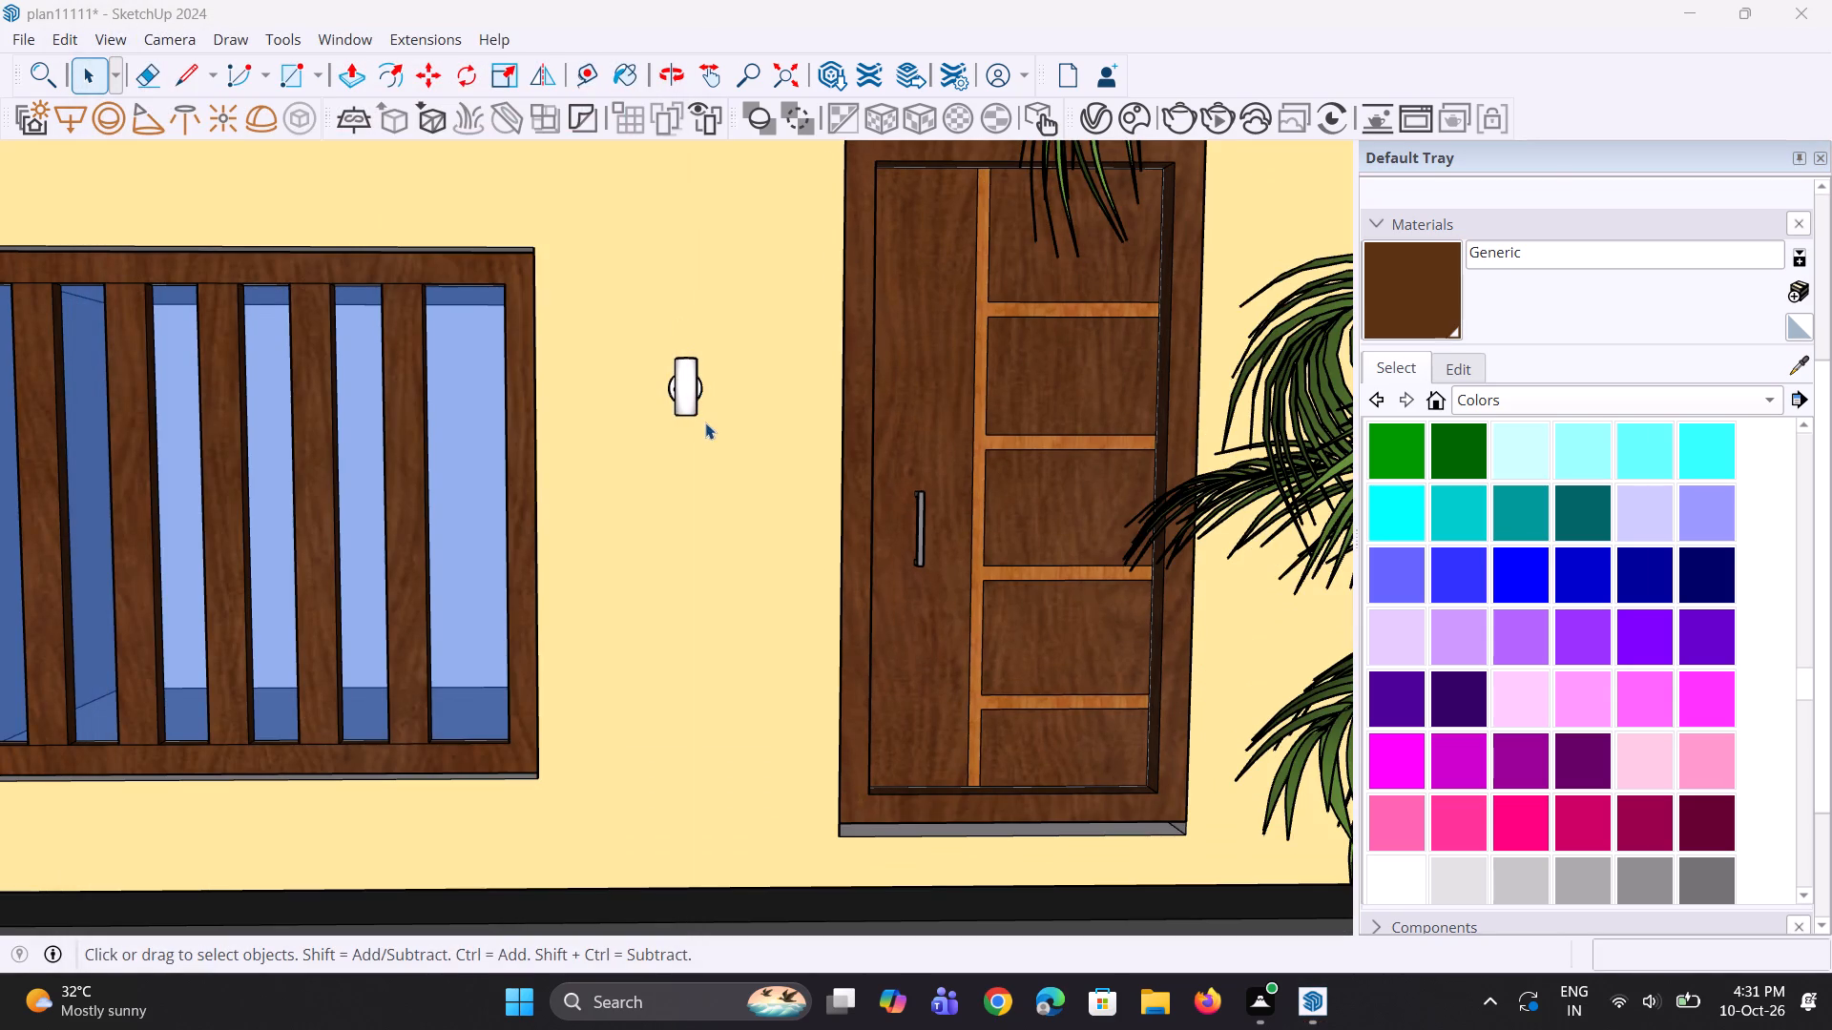
Scale the placed wall lamp along the blue axis to make it a tall, narrow fixture.
left_click(696, 390)
middle_click_drag(688, 421, 762, 485)
scroll(720, 376, "up", 2)
key("s")
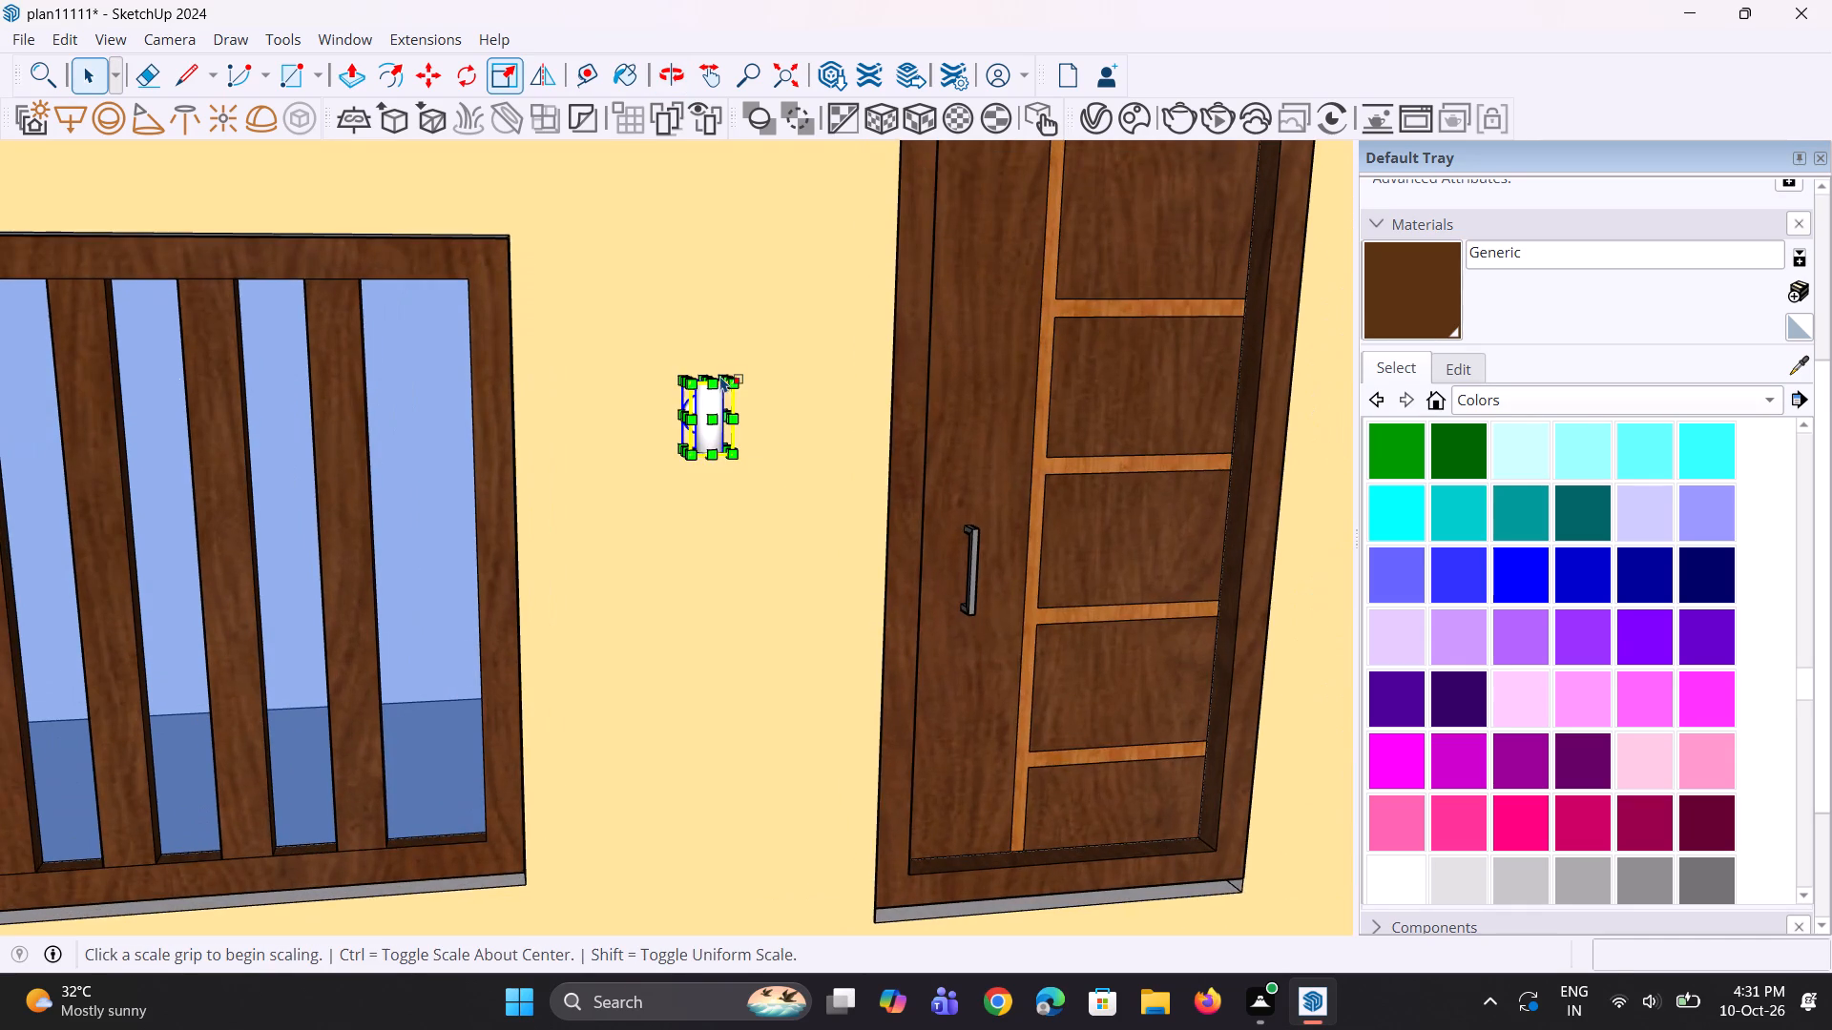
scroll(720, 373, "up", 4)
middle_click_drag(685, 394, 687, 483)
left_click(701, 431)
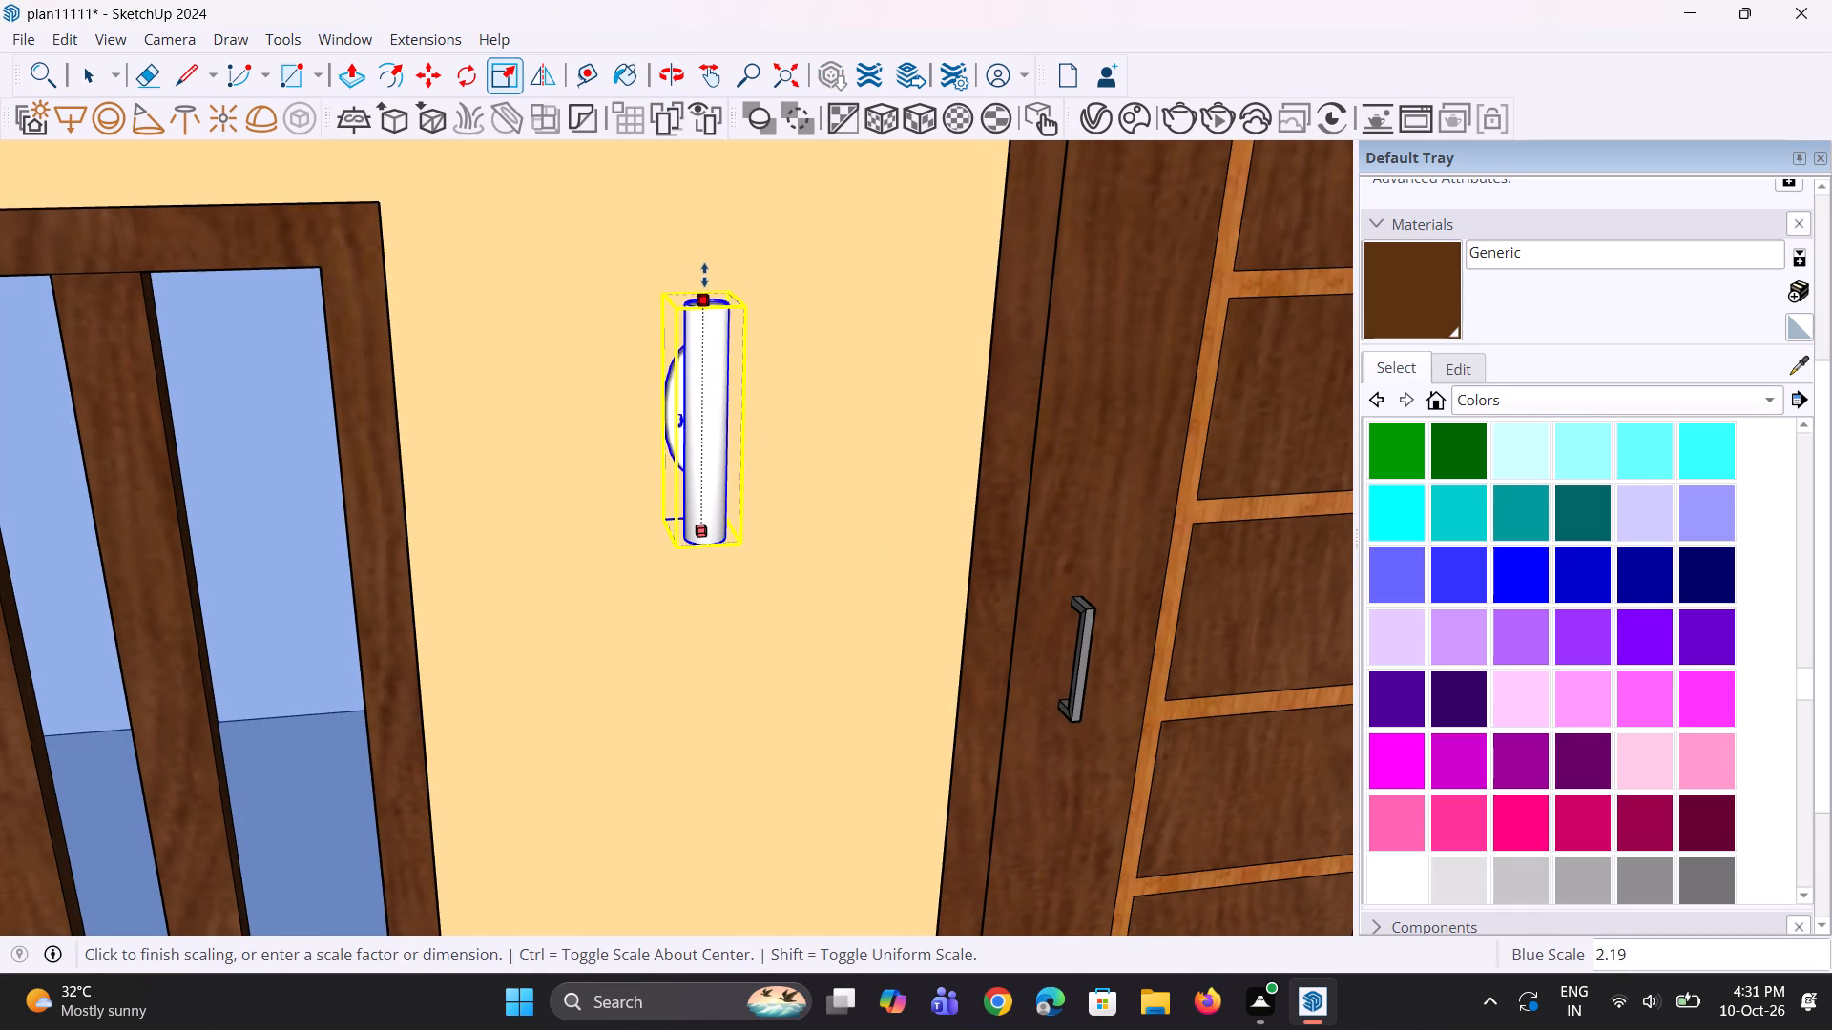
left_click(712, 183)
middle_click_drag(740, 526, 677, 440)
scroll(682, 437, "down", 5)
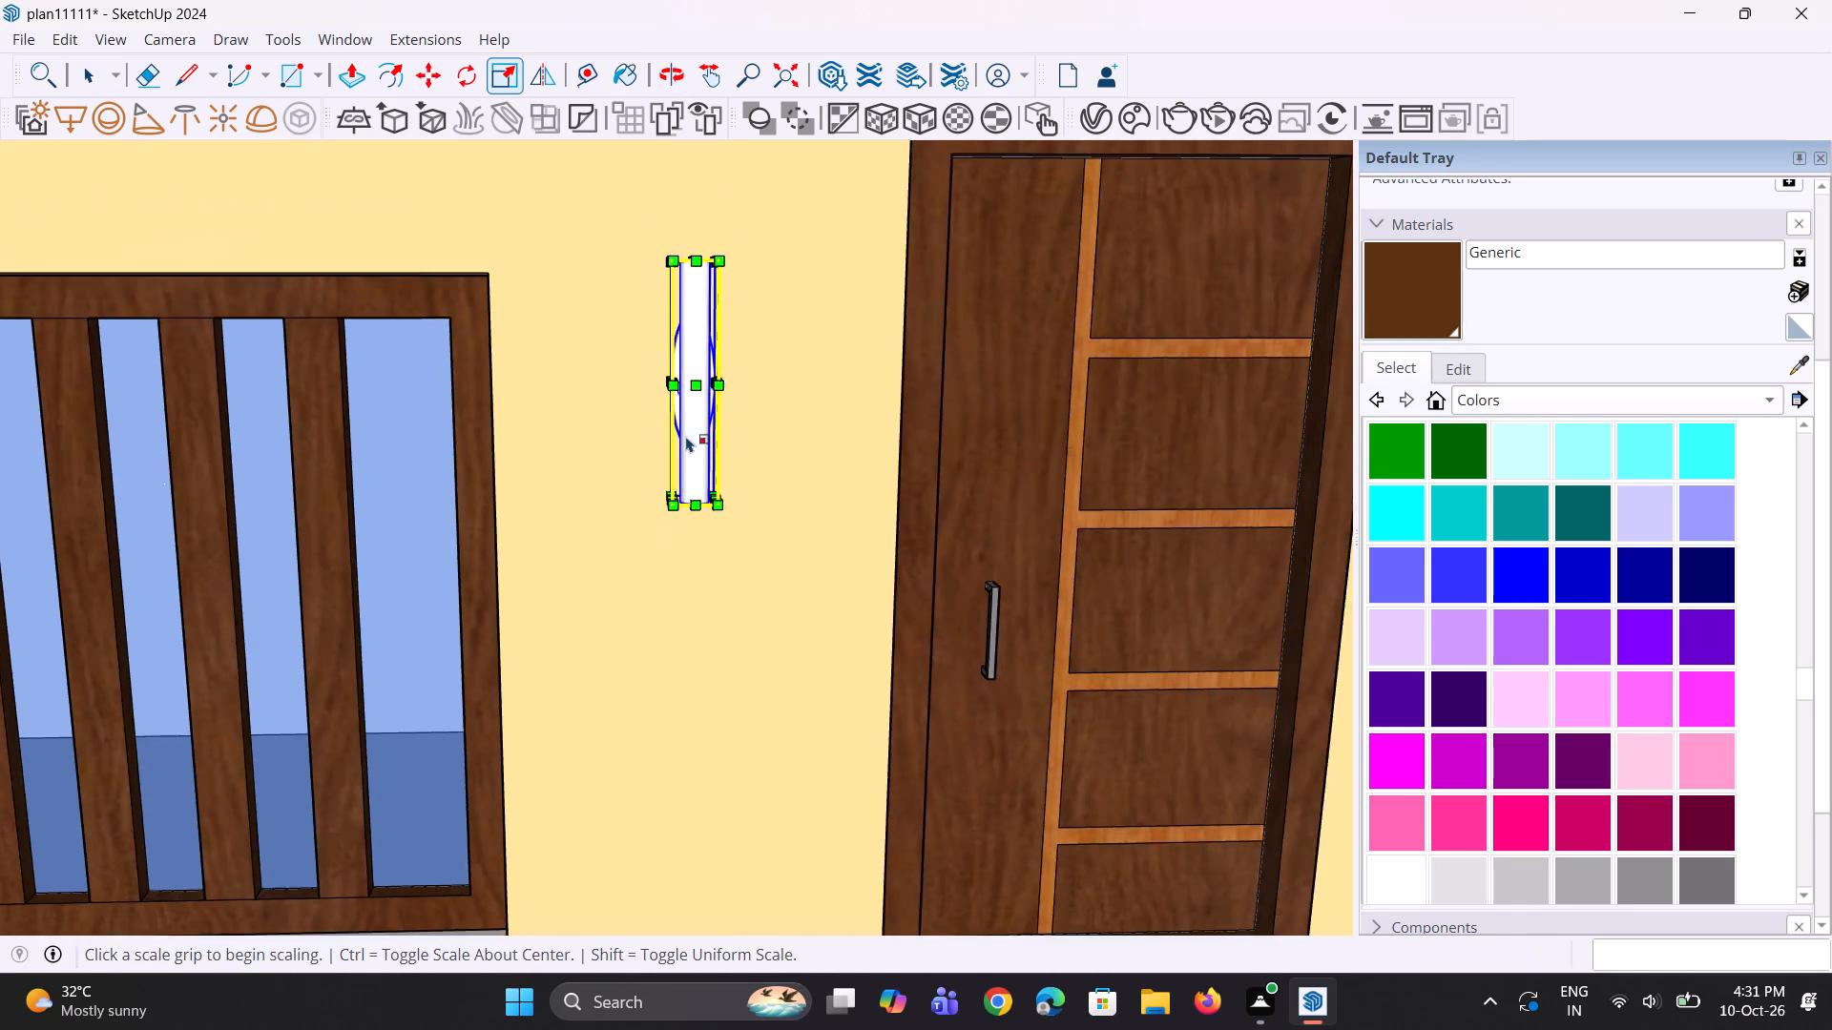
scroll(693, 433, "down", 5)
middle_click_drag(743, 510, 743, 468)
scroll(725, 466, "down", 5)
key("space")
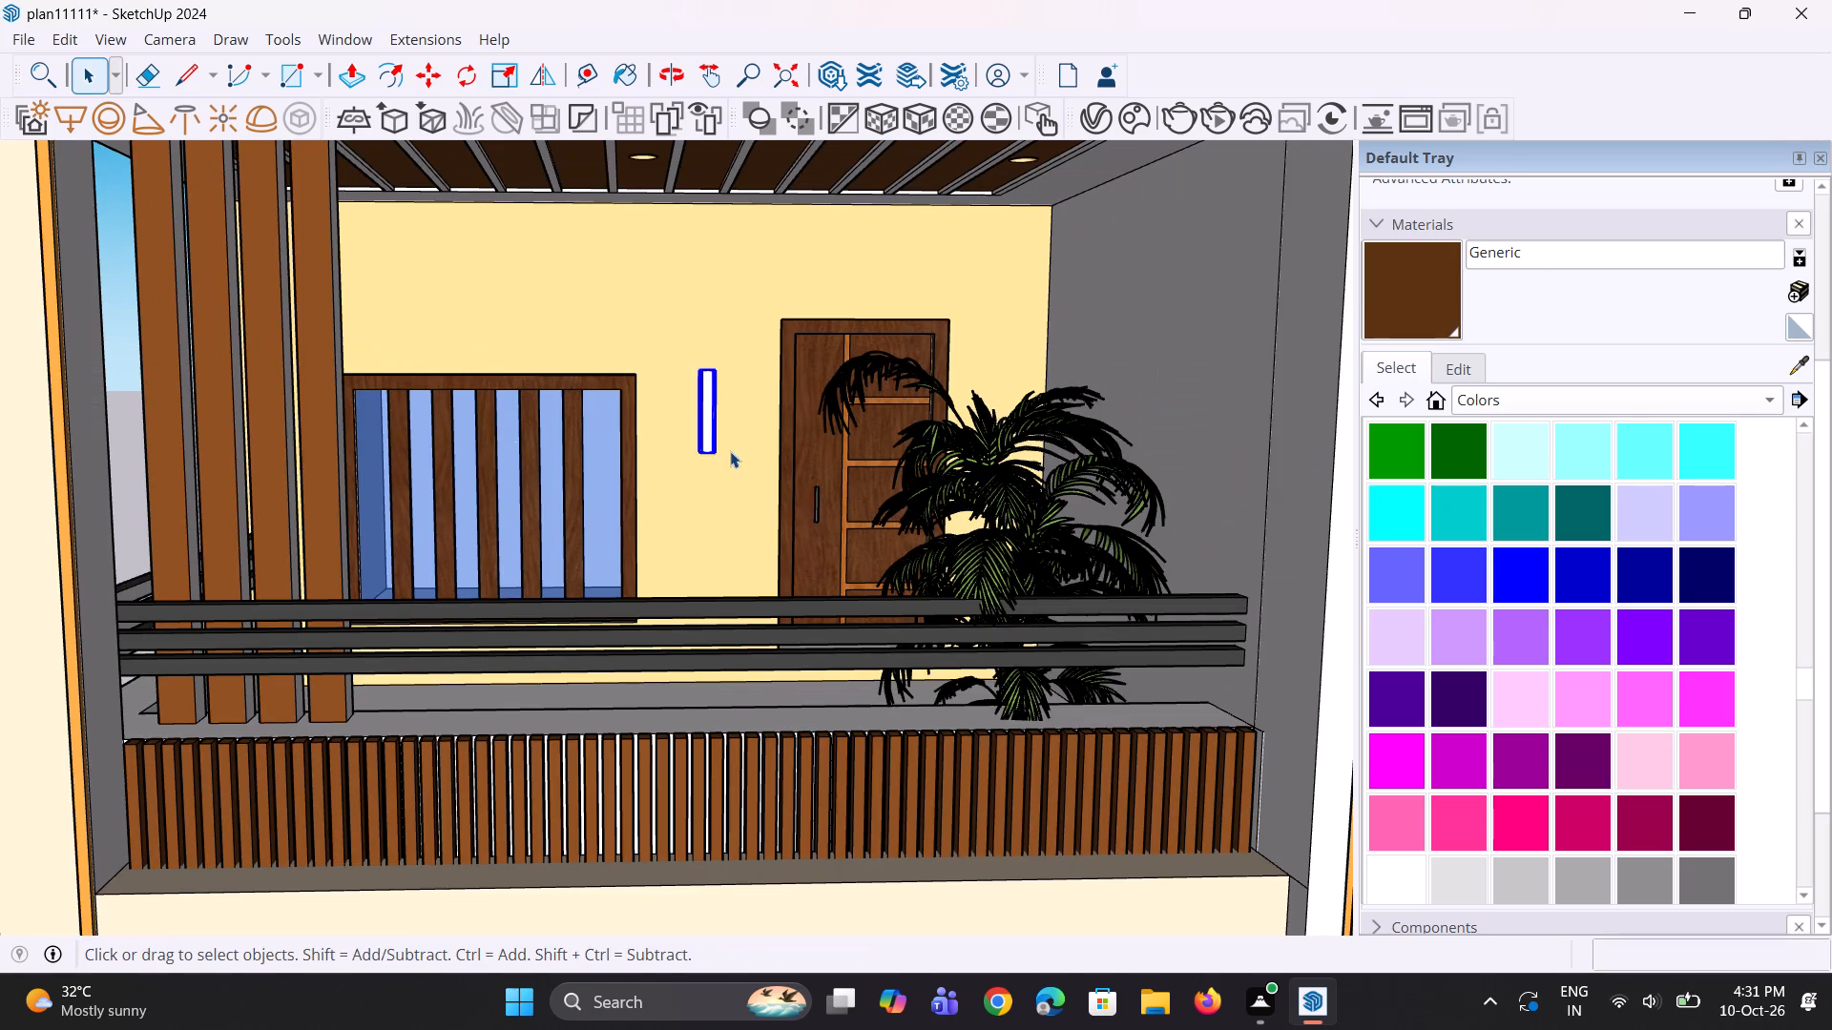
key("space")
Copy the stretched wall lamp about 12' 1 3/8" straight down onto the wall of the balcony one floor below.
middle_click_drag(719, 455, 693, 420)
left_click(723, 453)
scroll(723, 498, "up", 4)
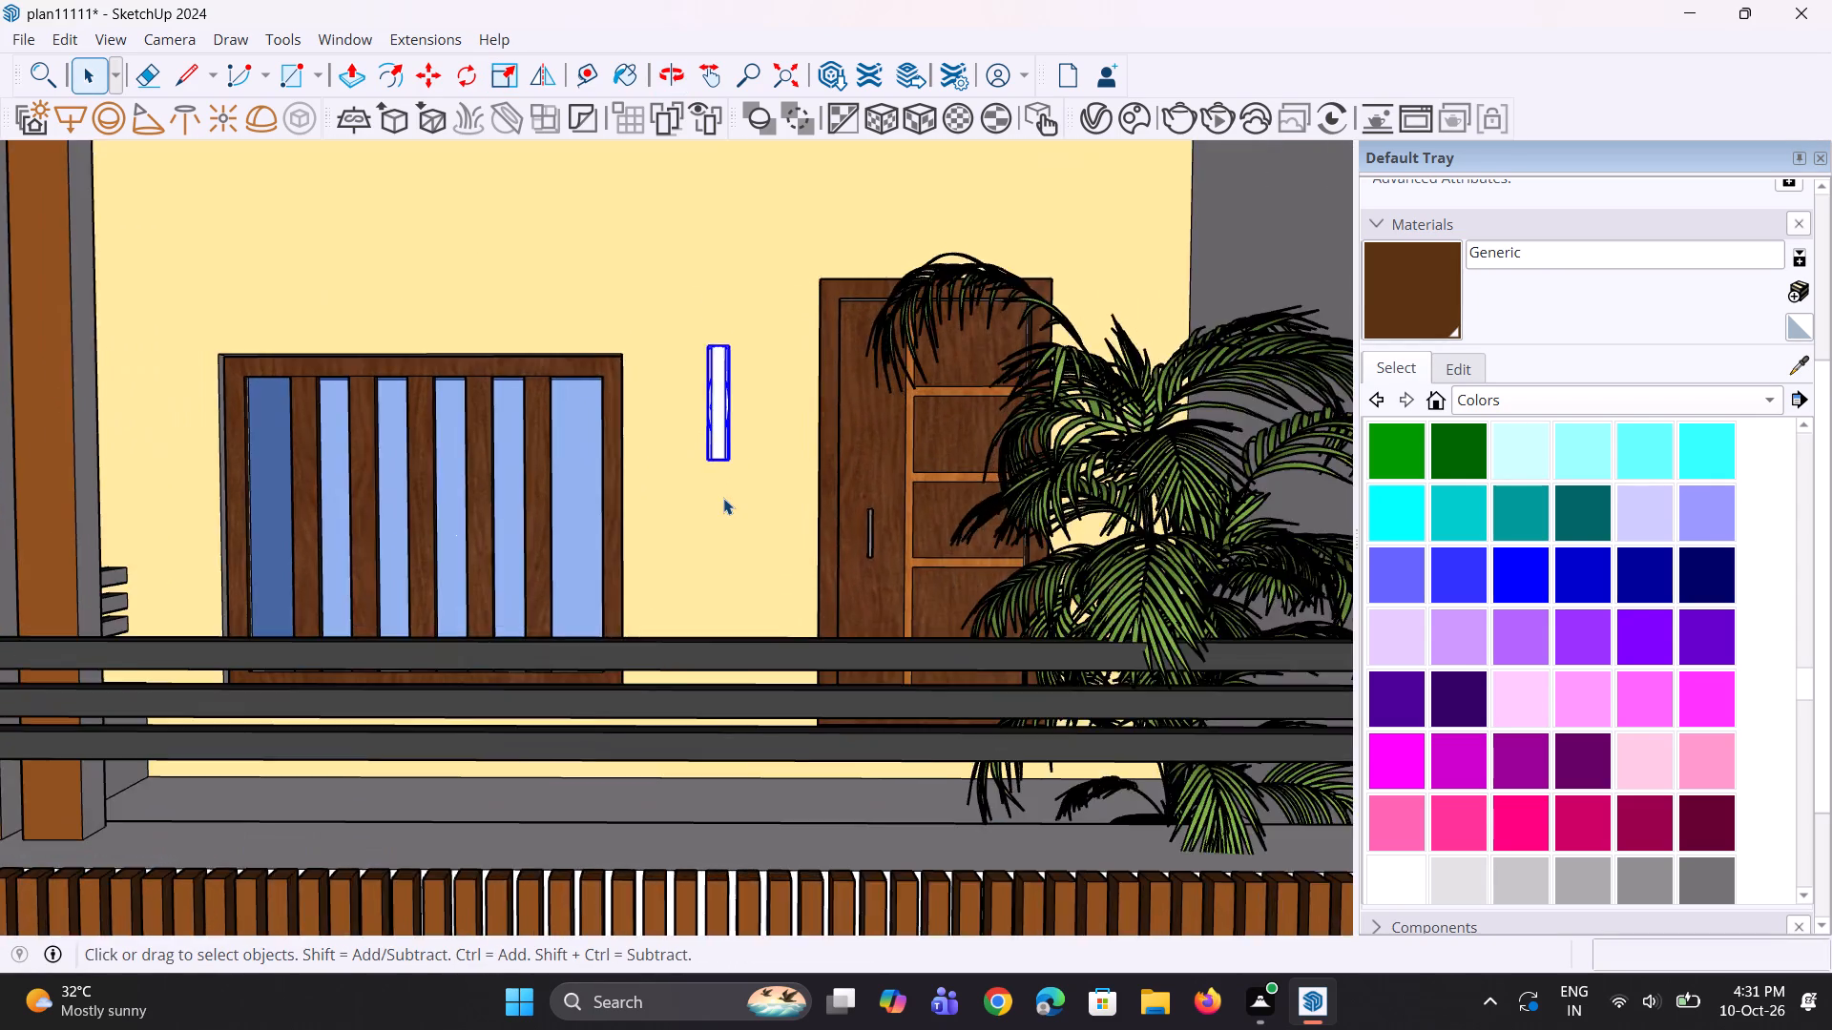
scroll(723, 498, "up", 1)
key("m")
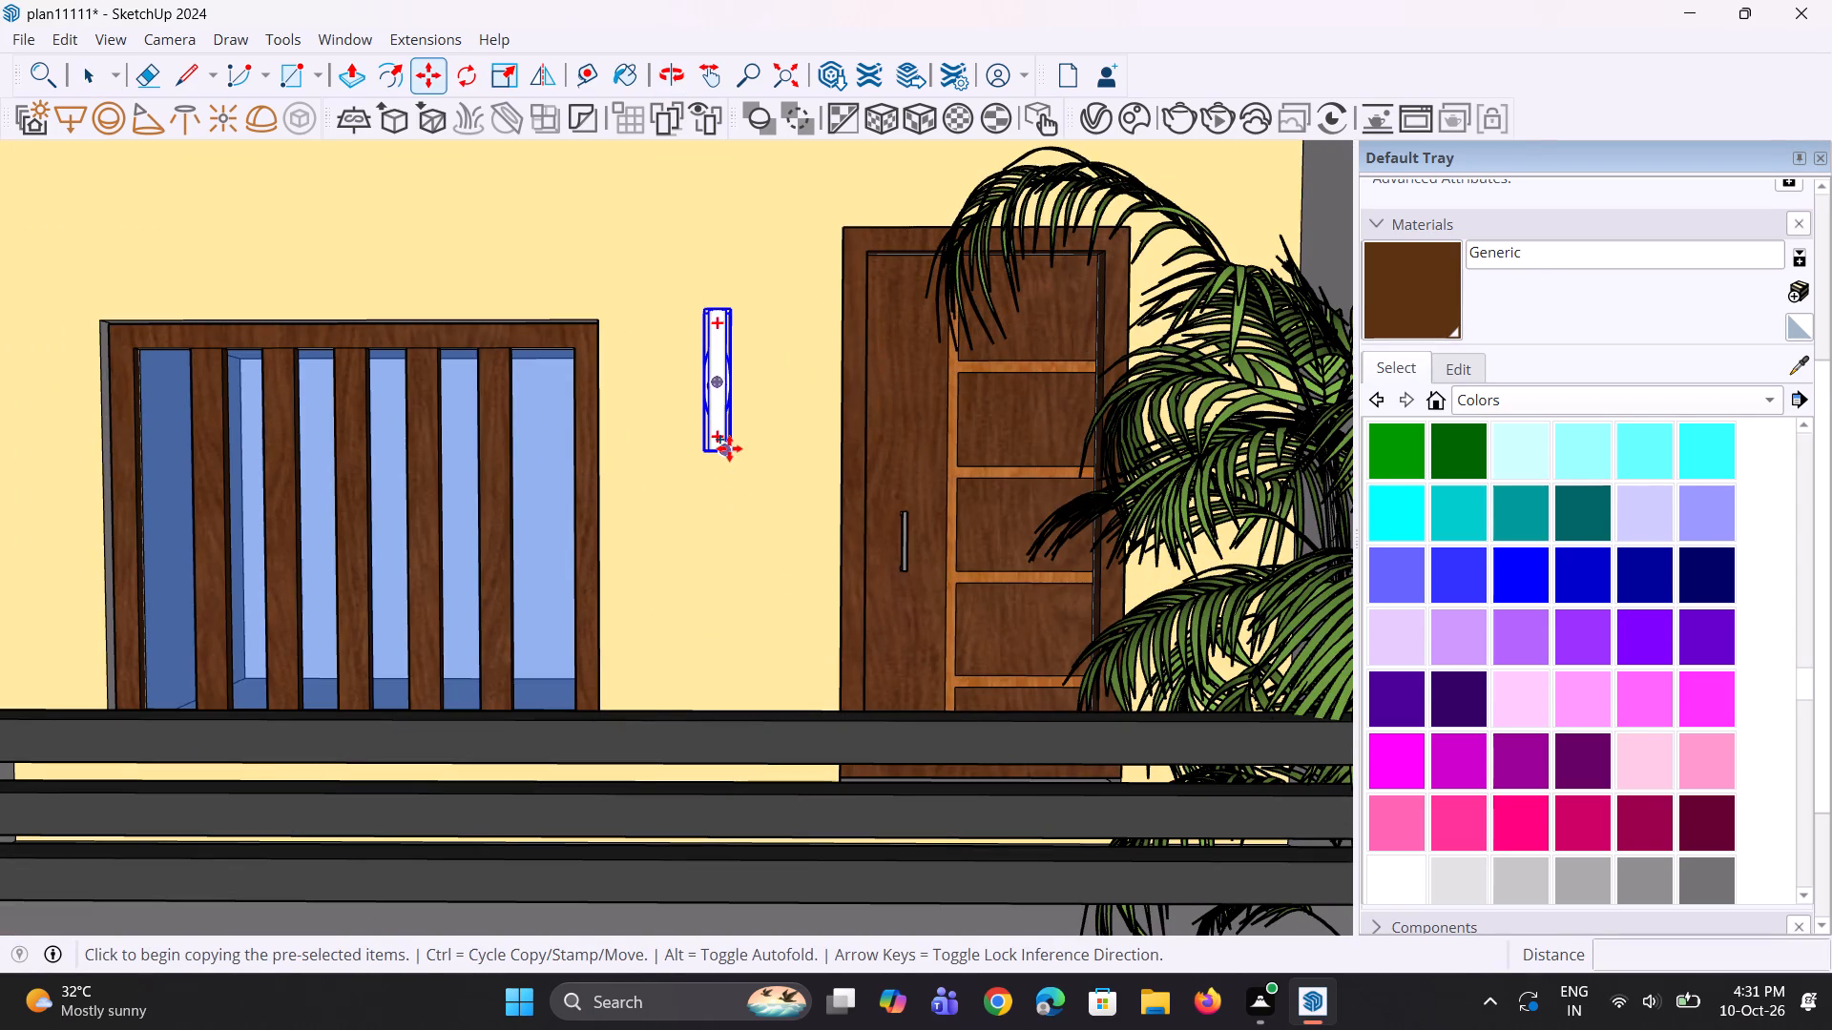
left_click(729, 448)
scroll(731, 618, "down", 16)
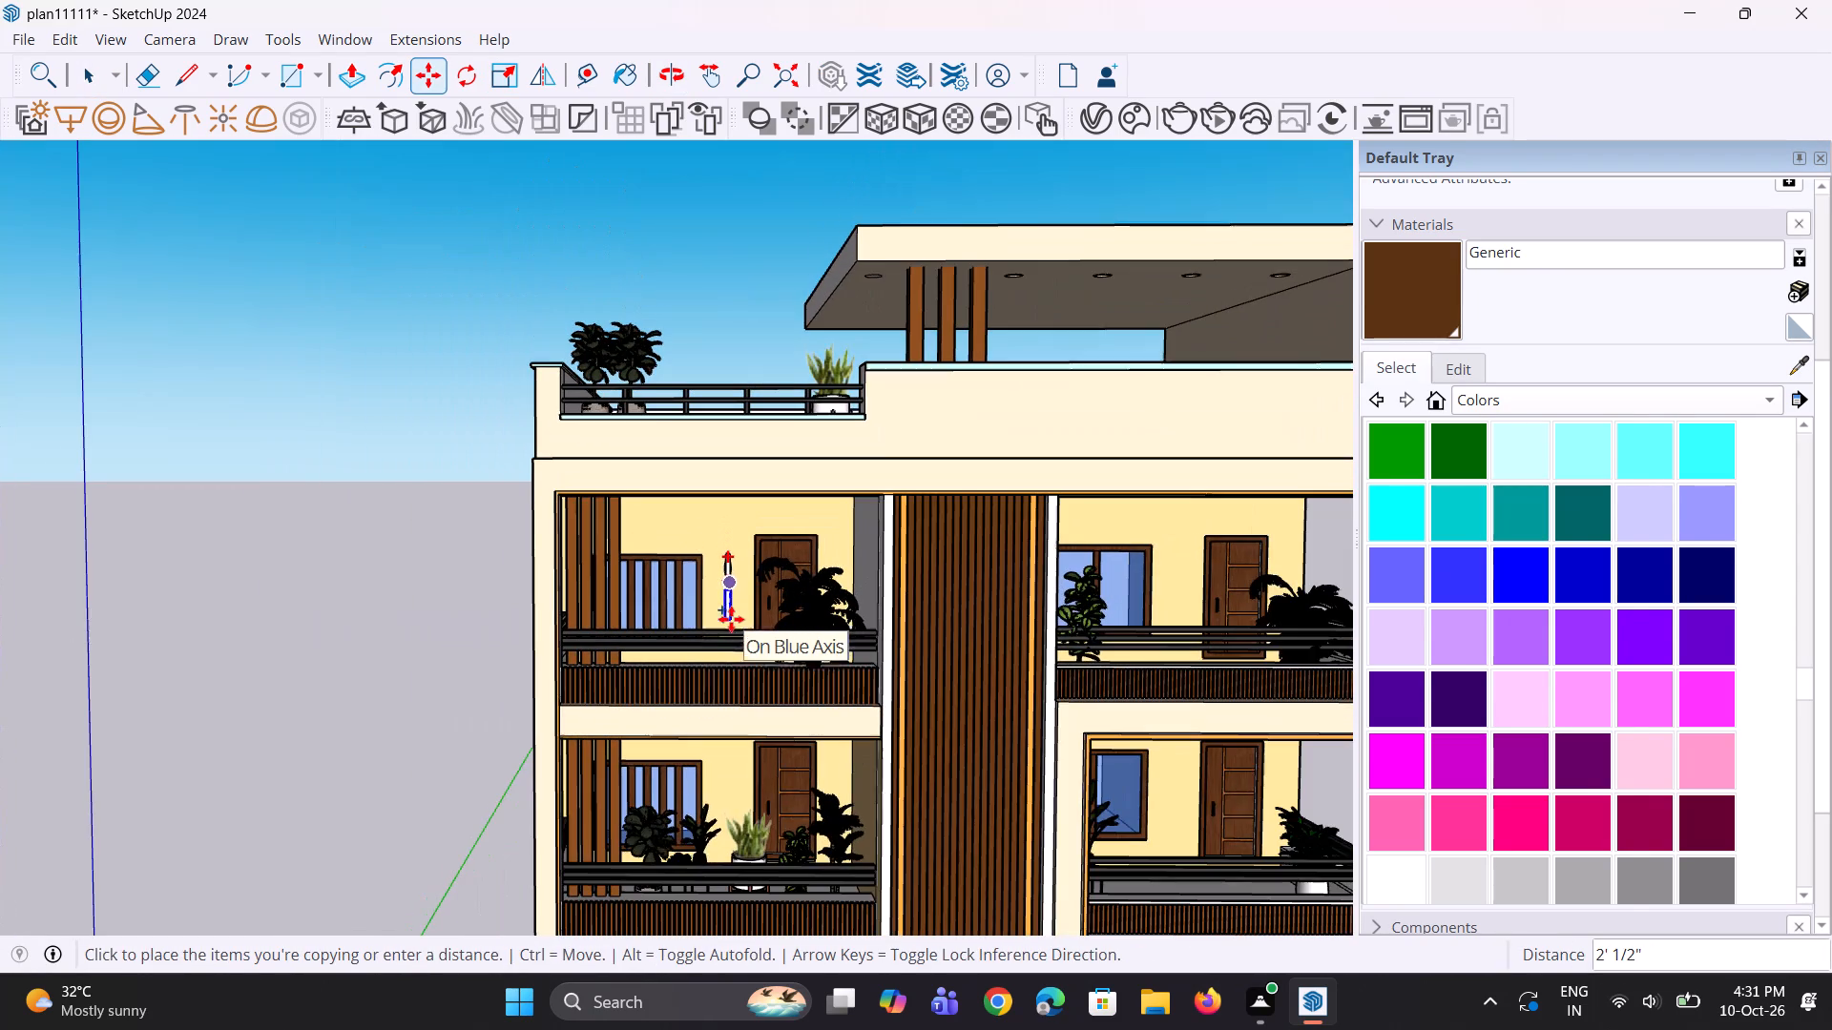
scroll(725, 823, "up", 6)
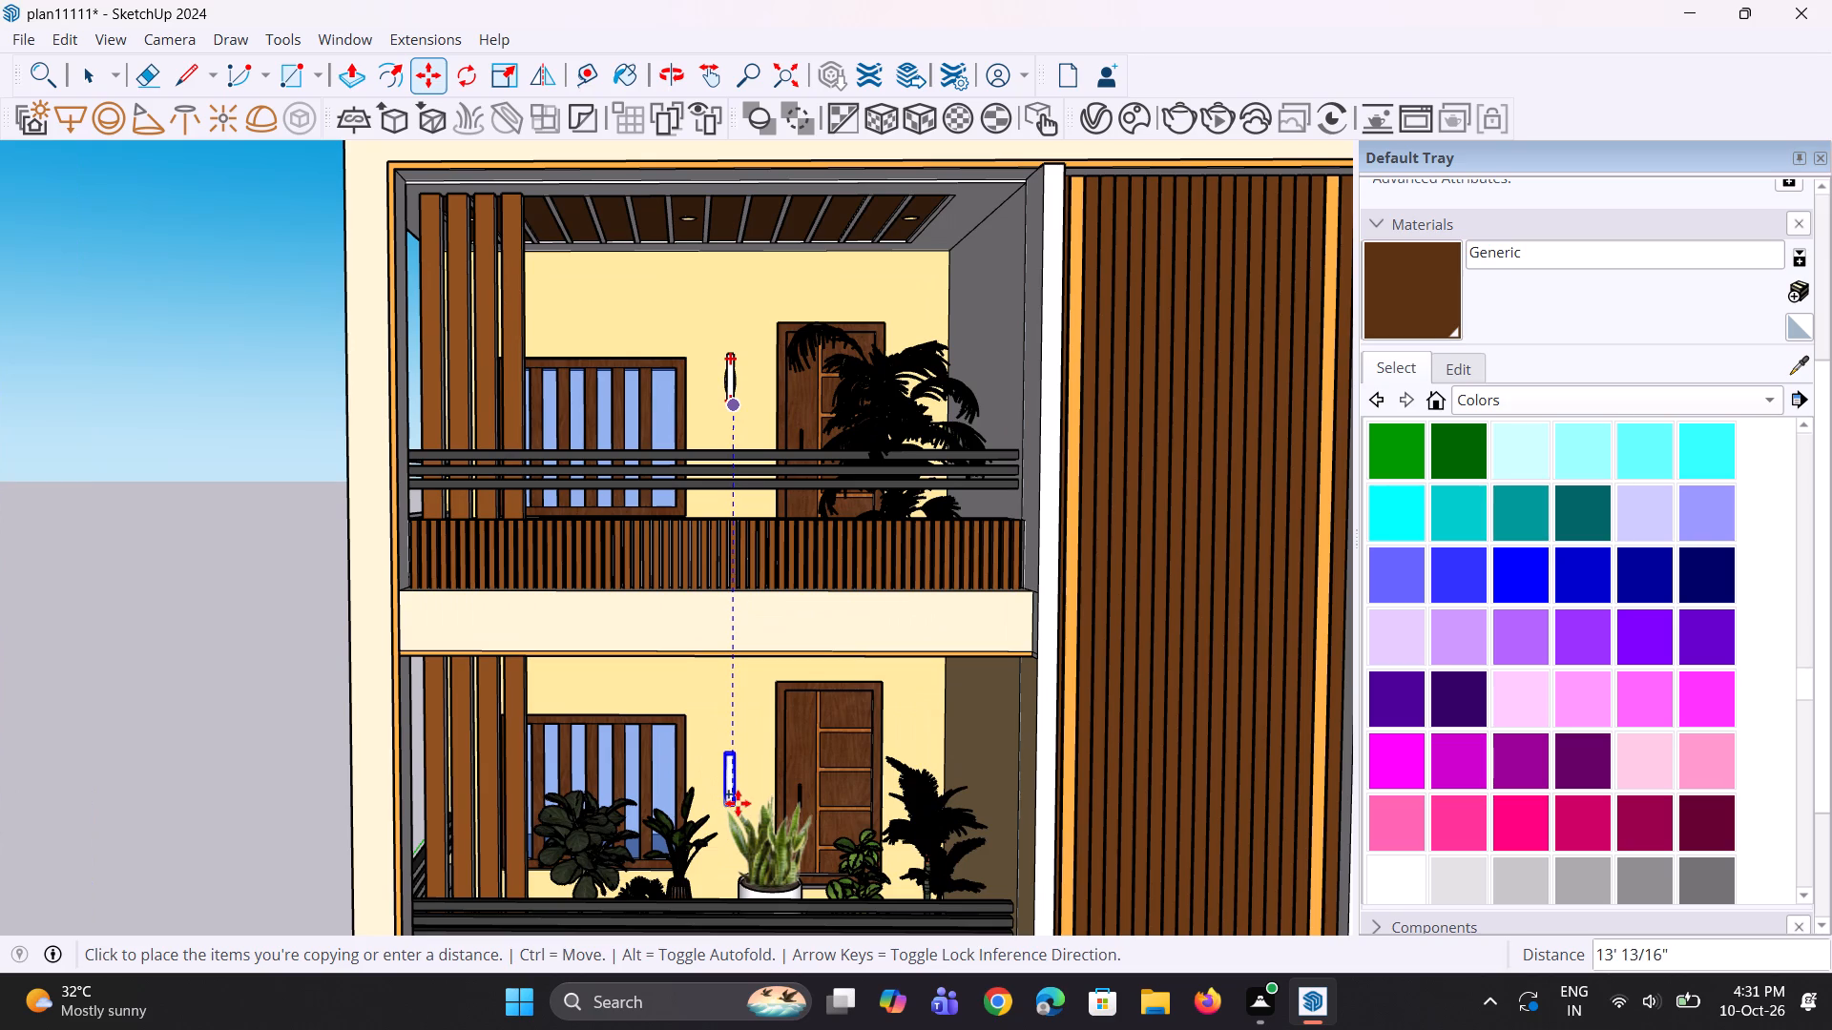
left_click(740, 777)
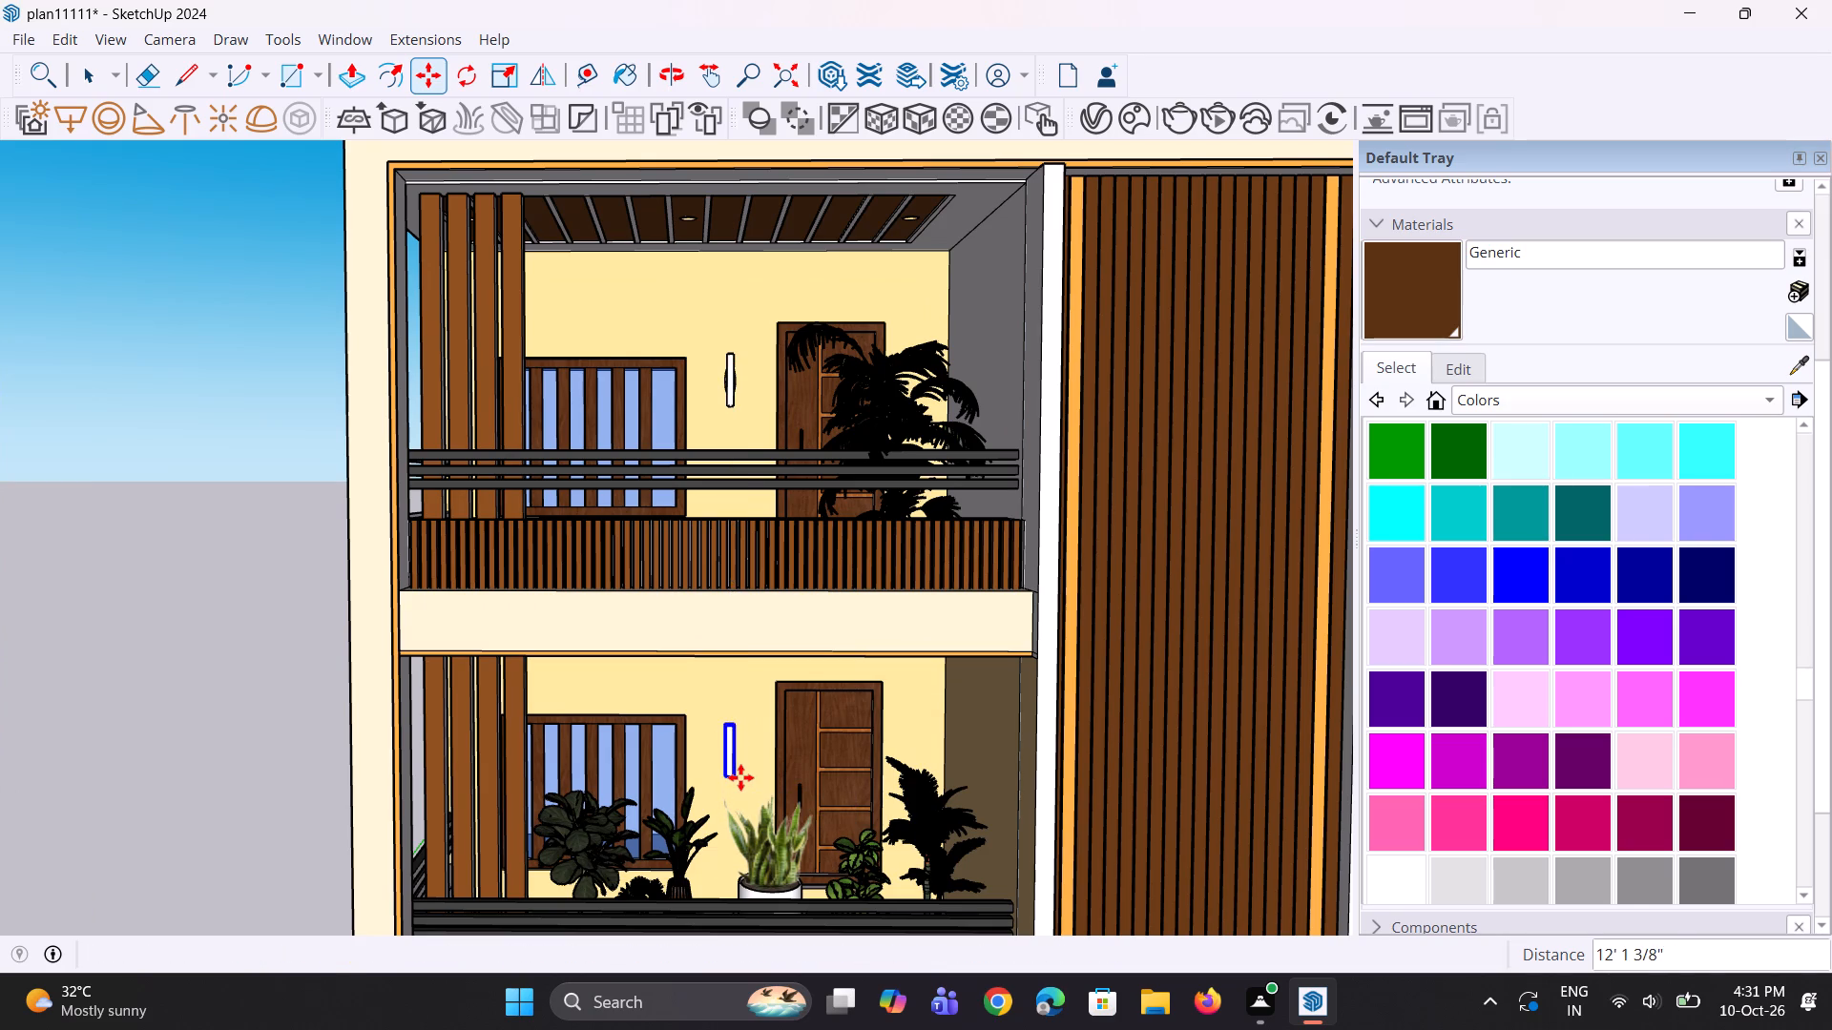
Copy the middle balcony's wall lamp about 11' 3 5/8" straight down onto the lowest balcony's wall, between window and door.
scroll(740, 777, "down", 12)
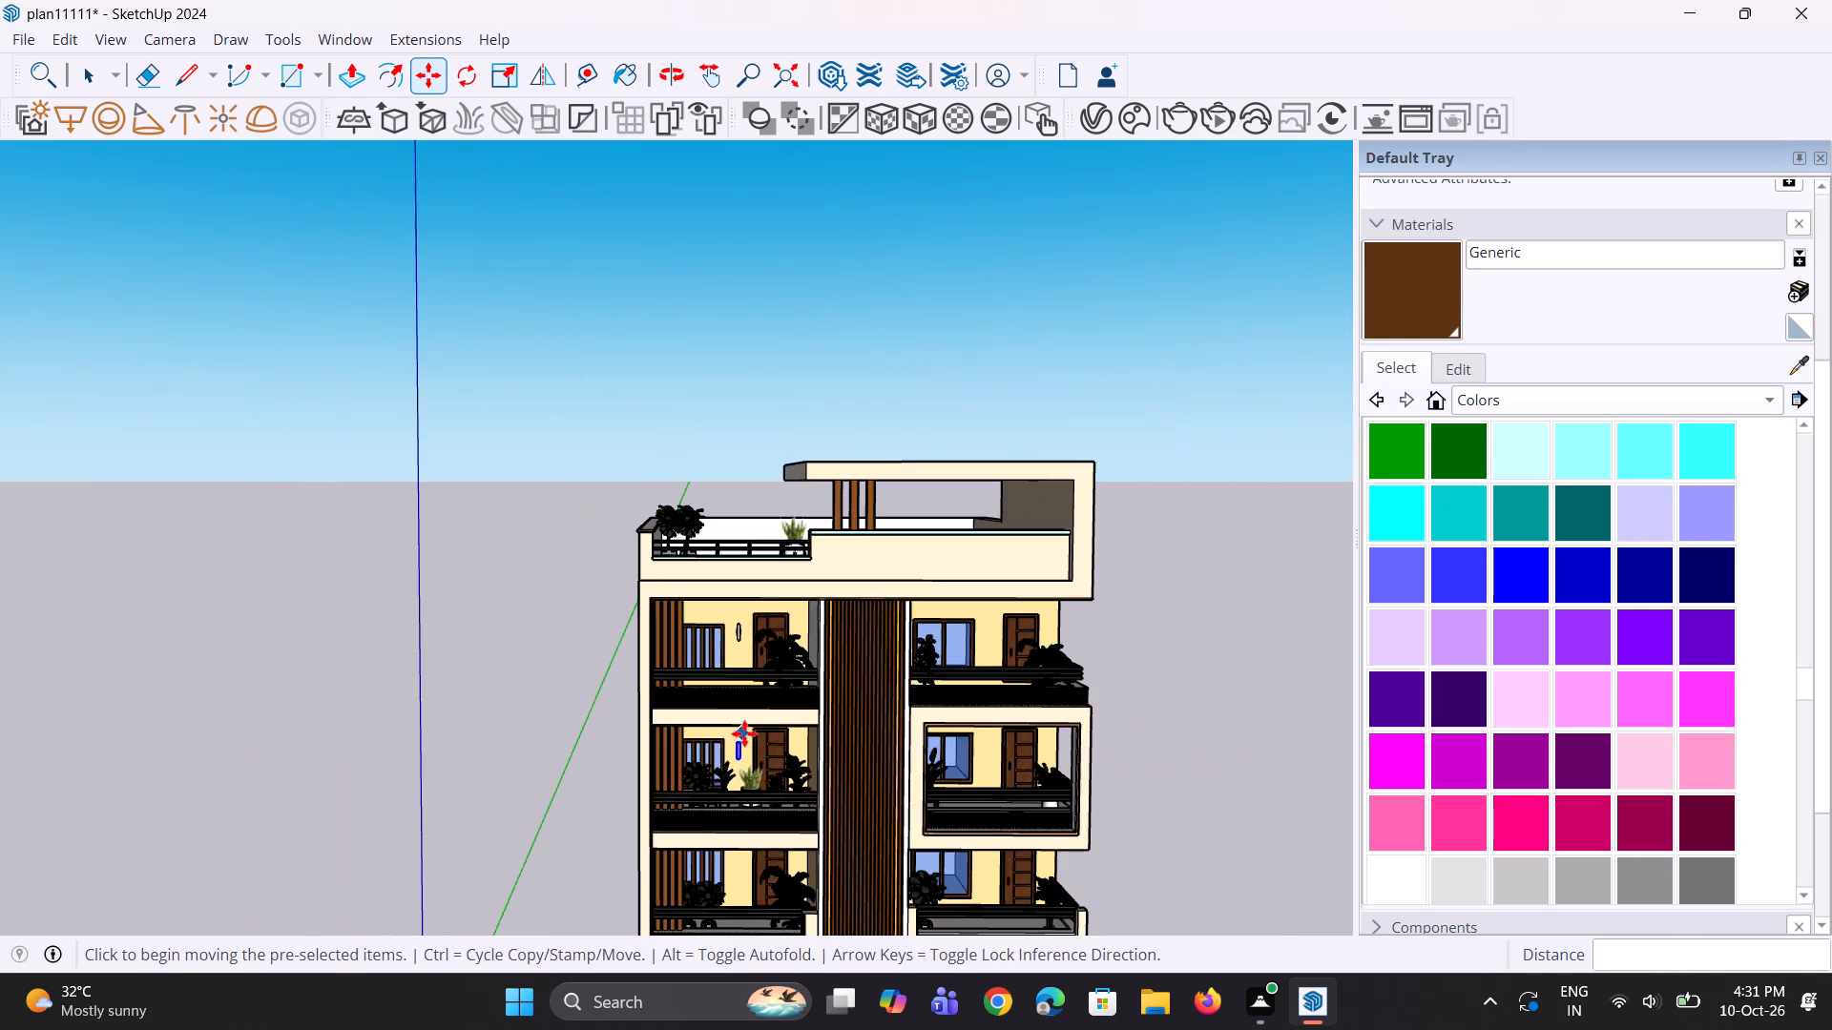
scroll(733, 875, "up", 15)
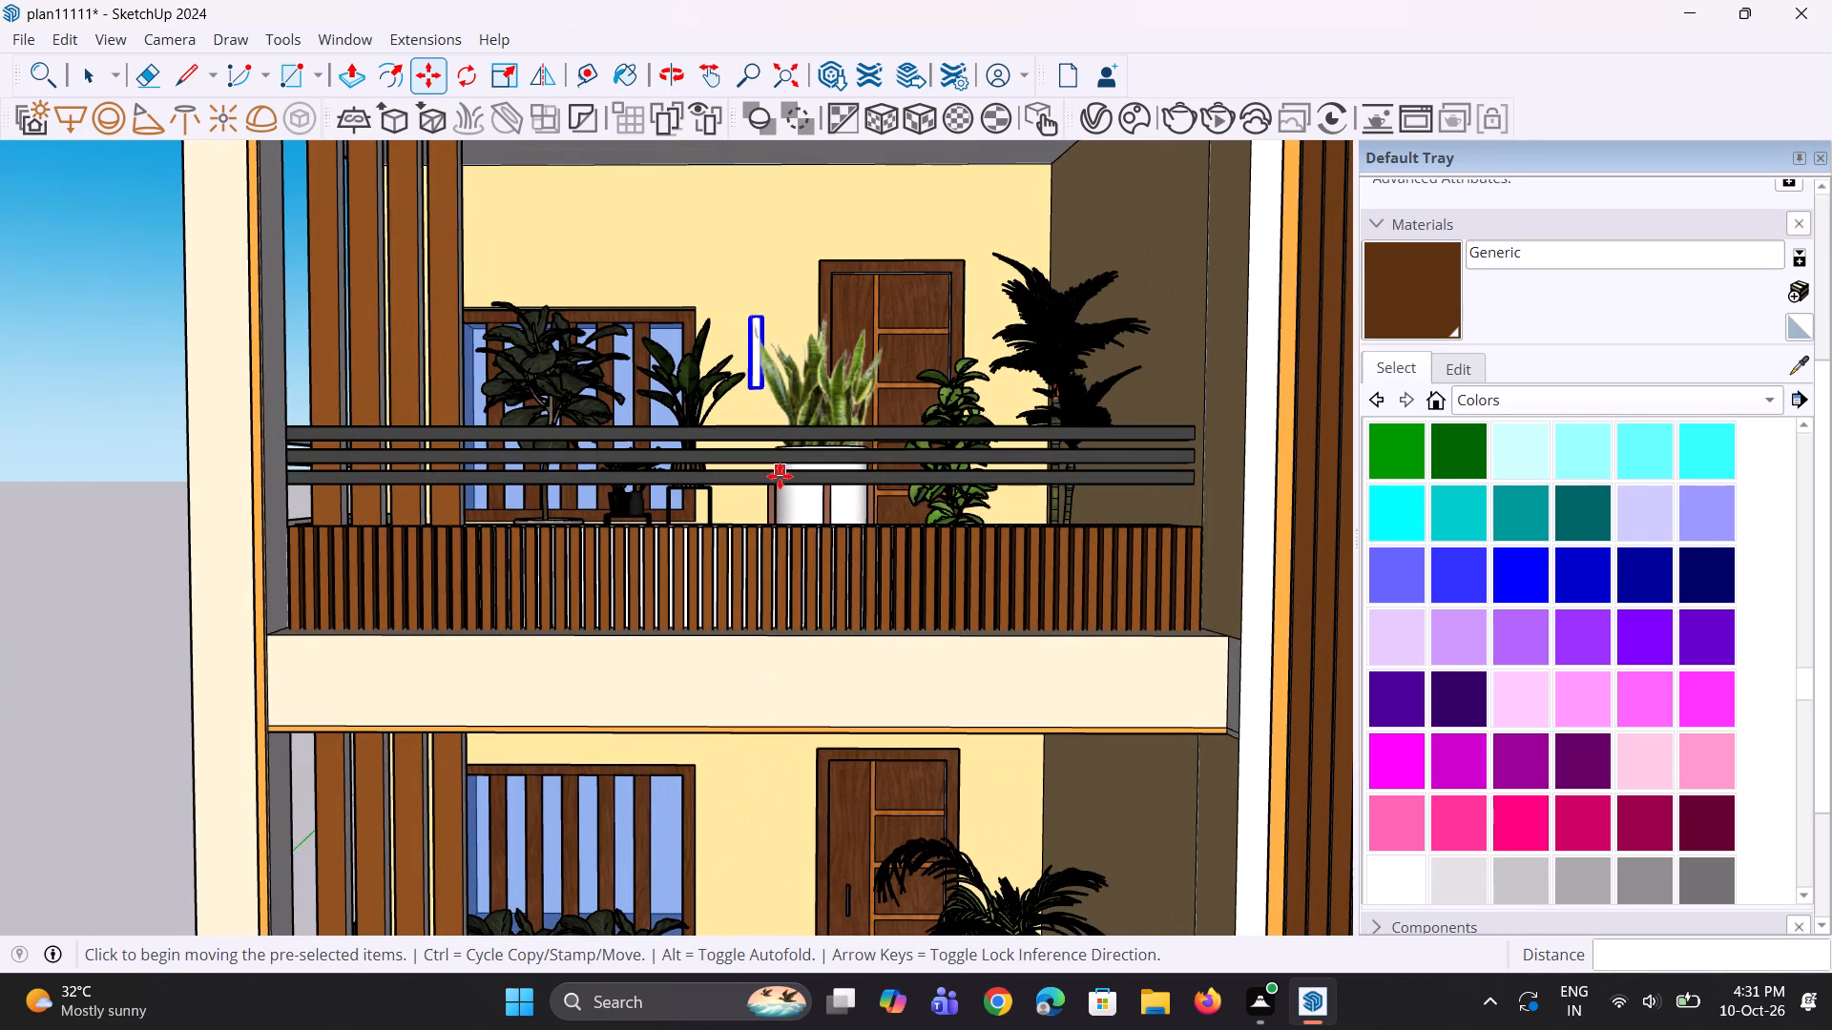
key("m")
left_click(765, 392)
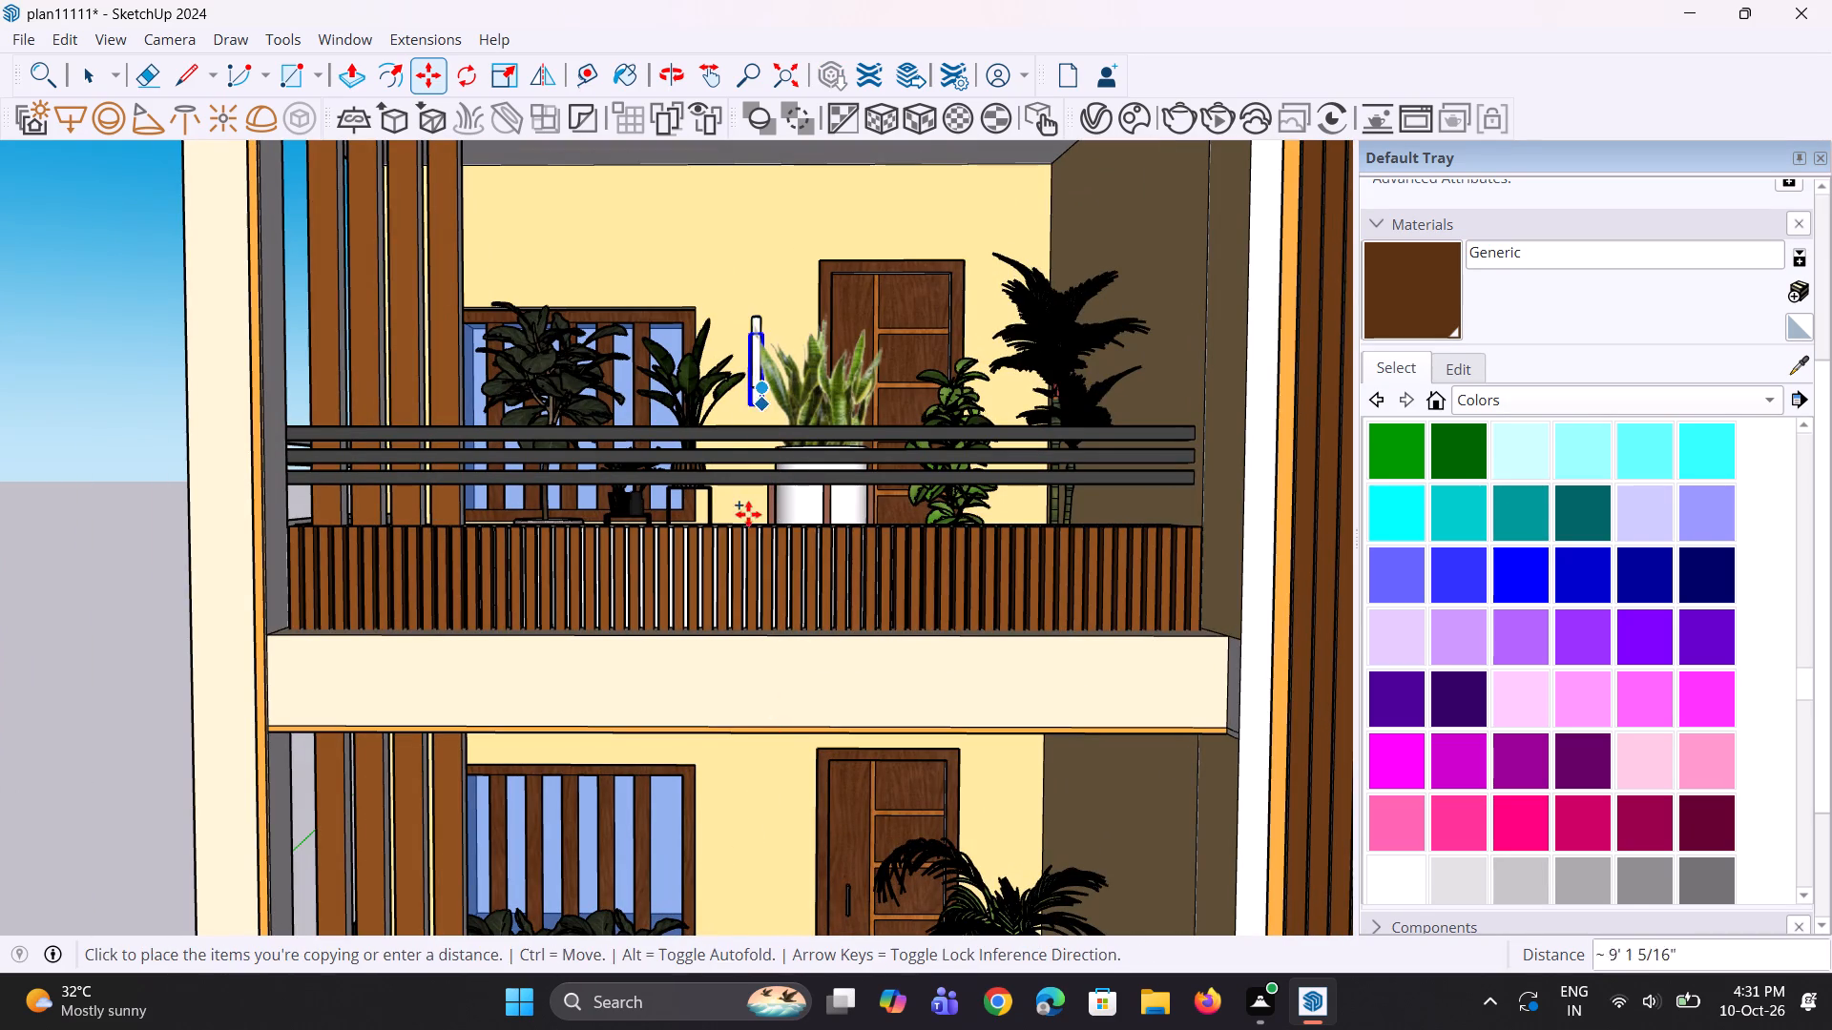
scroll(760, 893, "up", 2)
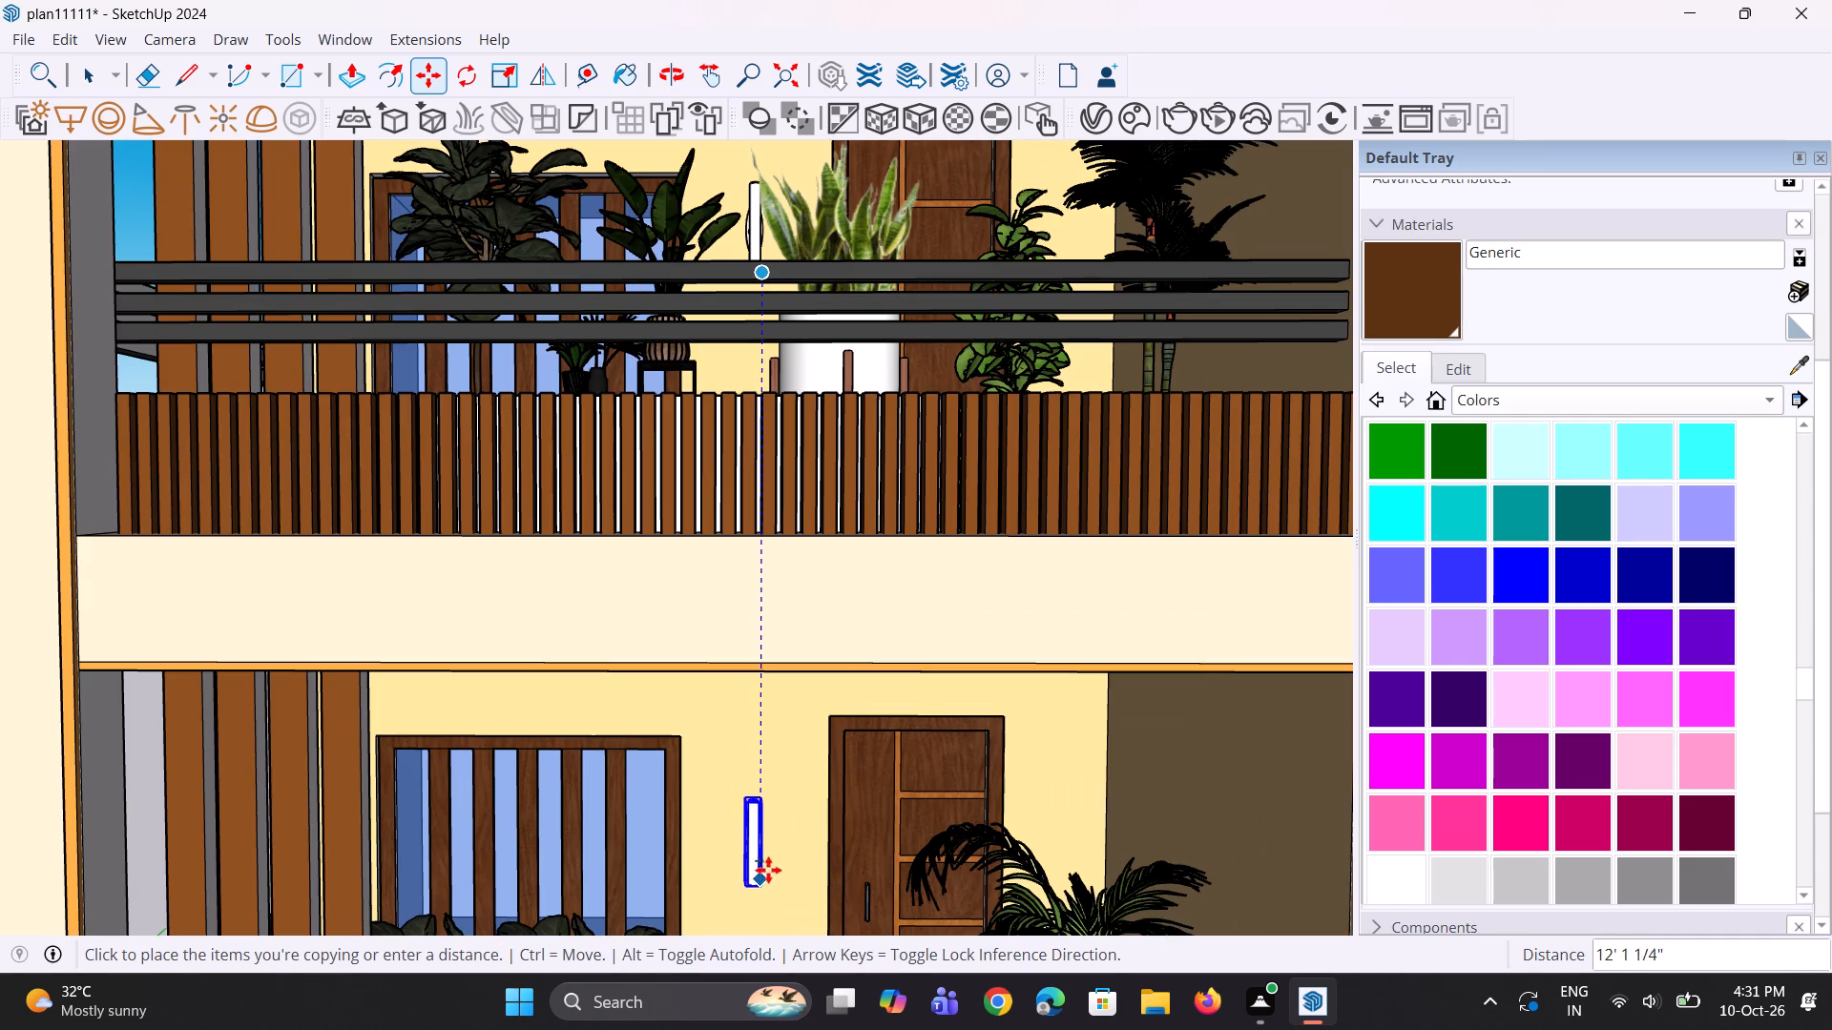
left_click(767, 838)
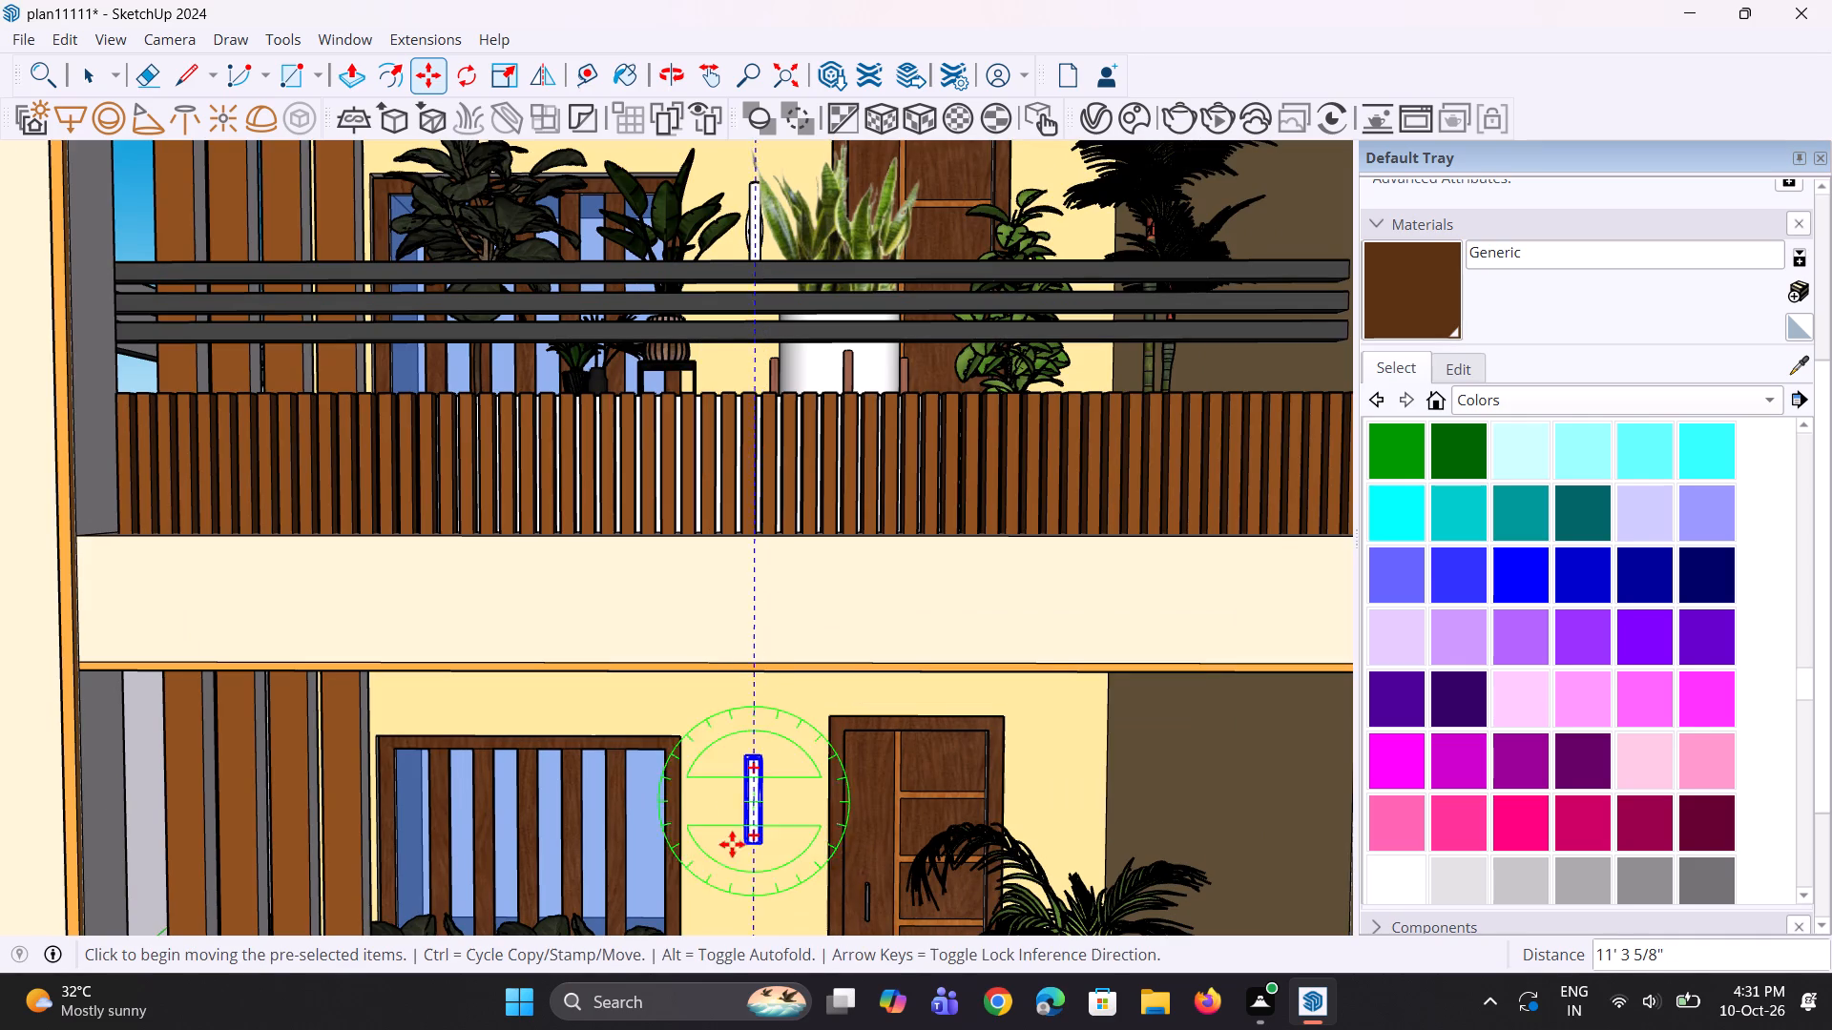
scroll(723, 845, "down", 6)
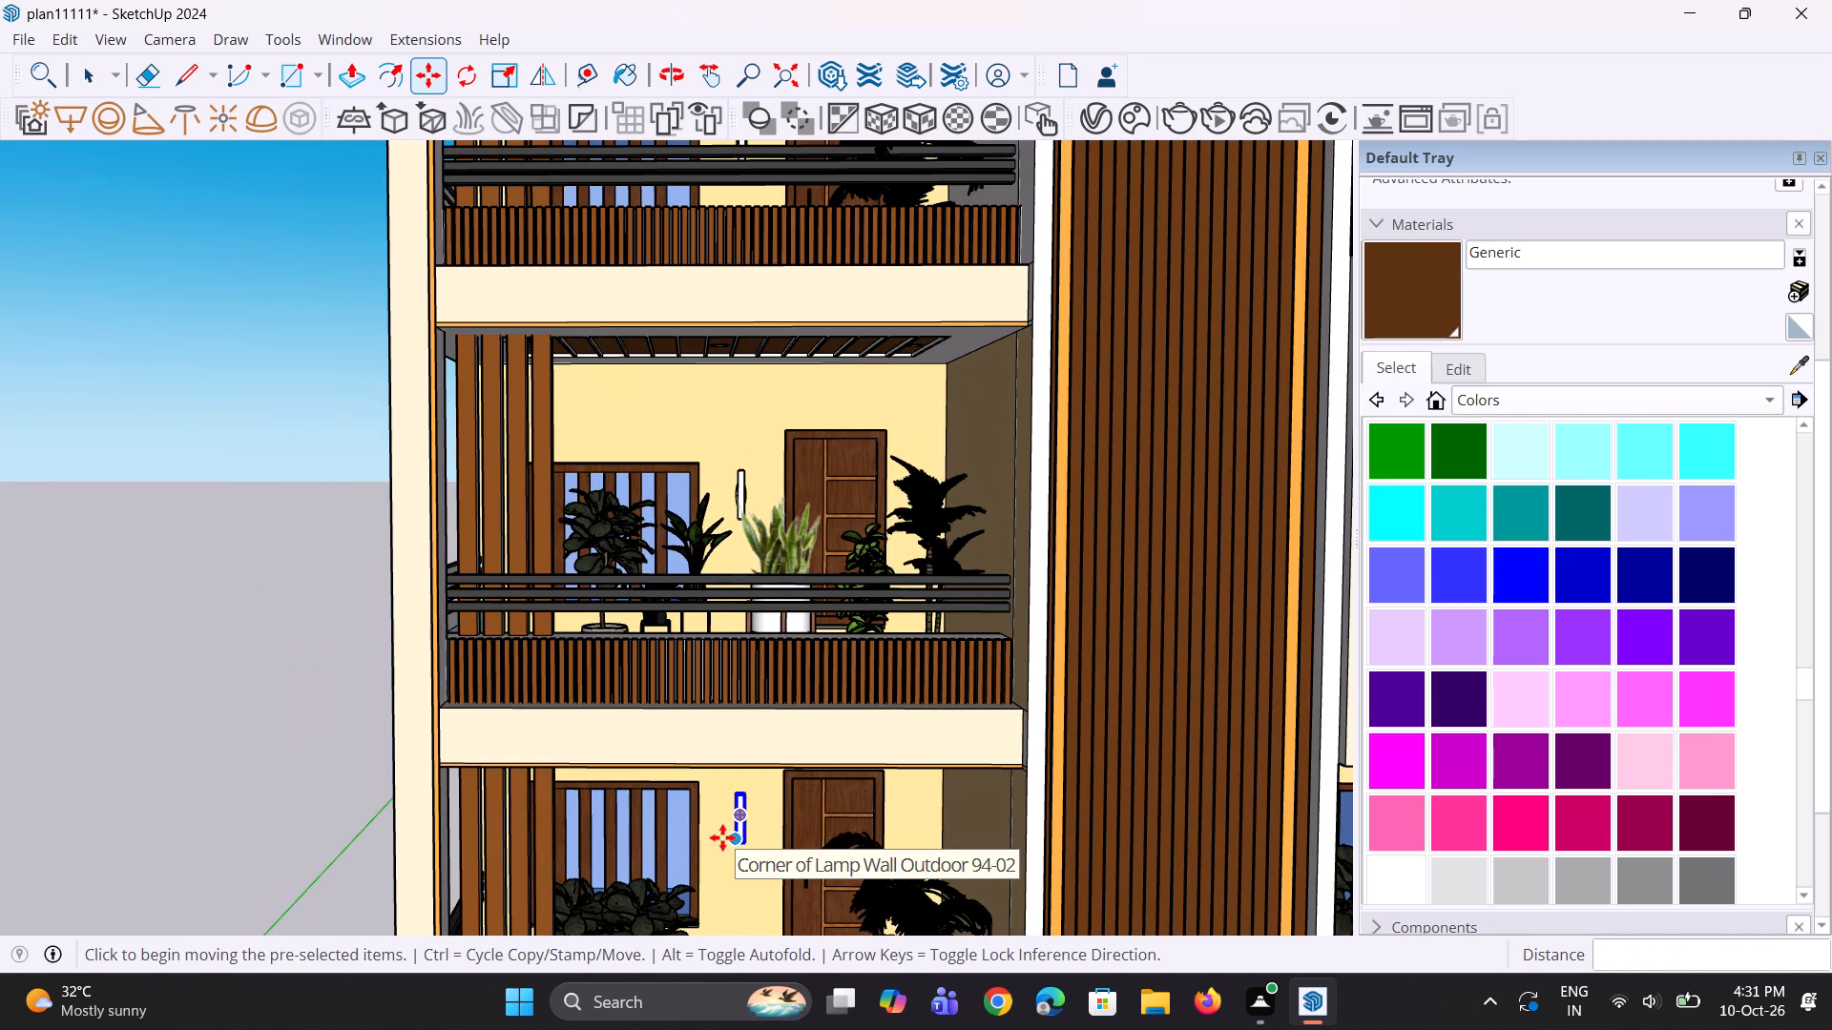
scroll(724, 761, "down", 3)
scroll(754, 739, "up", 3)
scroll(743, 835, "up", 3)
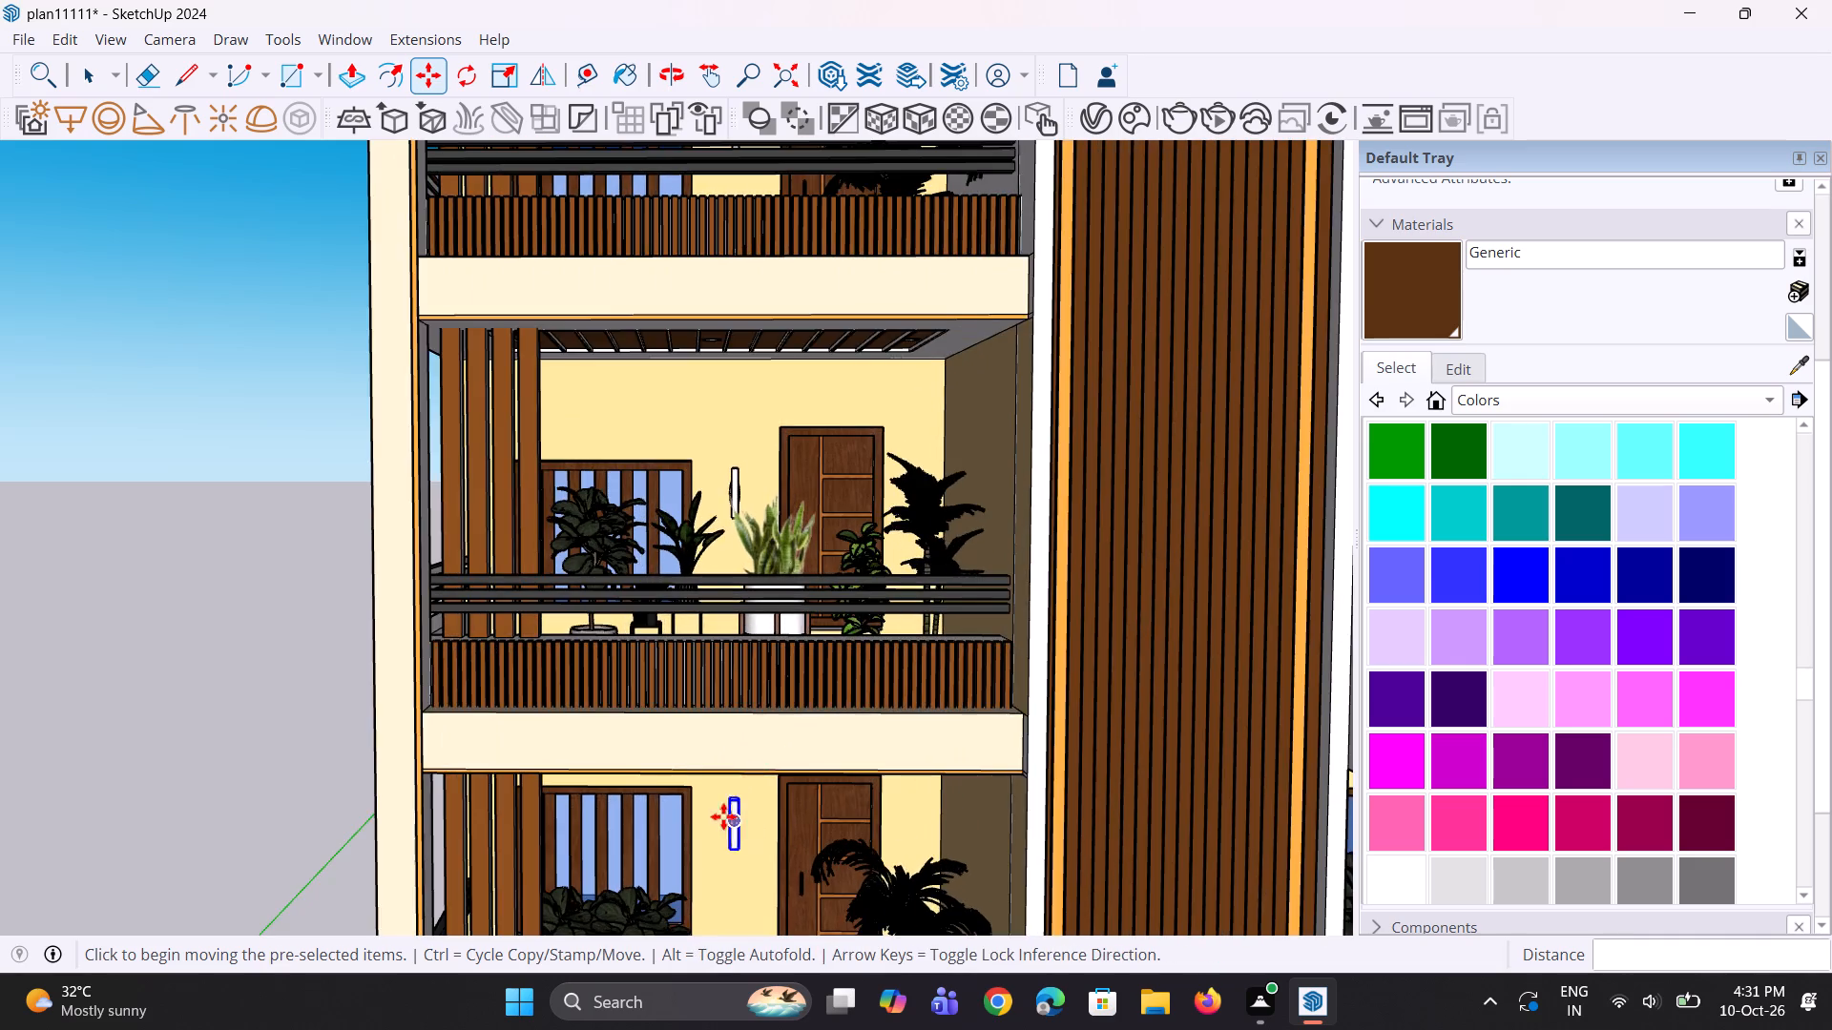
Copy the lowest left balcony's wall lamp about 25' 4" sideways onto the lowest right balcony's wall, between window and door.
scroll(623, 659, "down", 11)
scroll(737, 743, "up", 4)
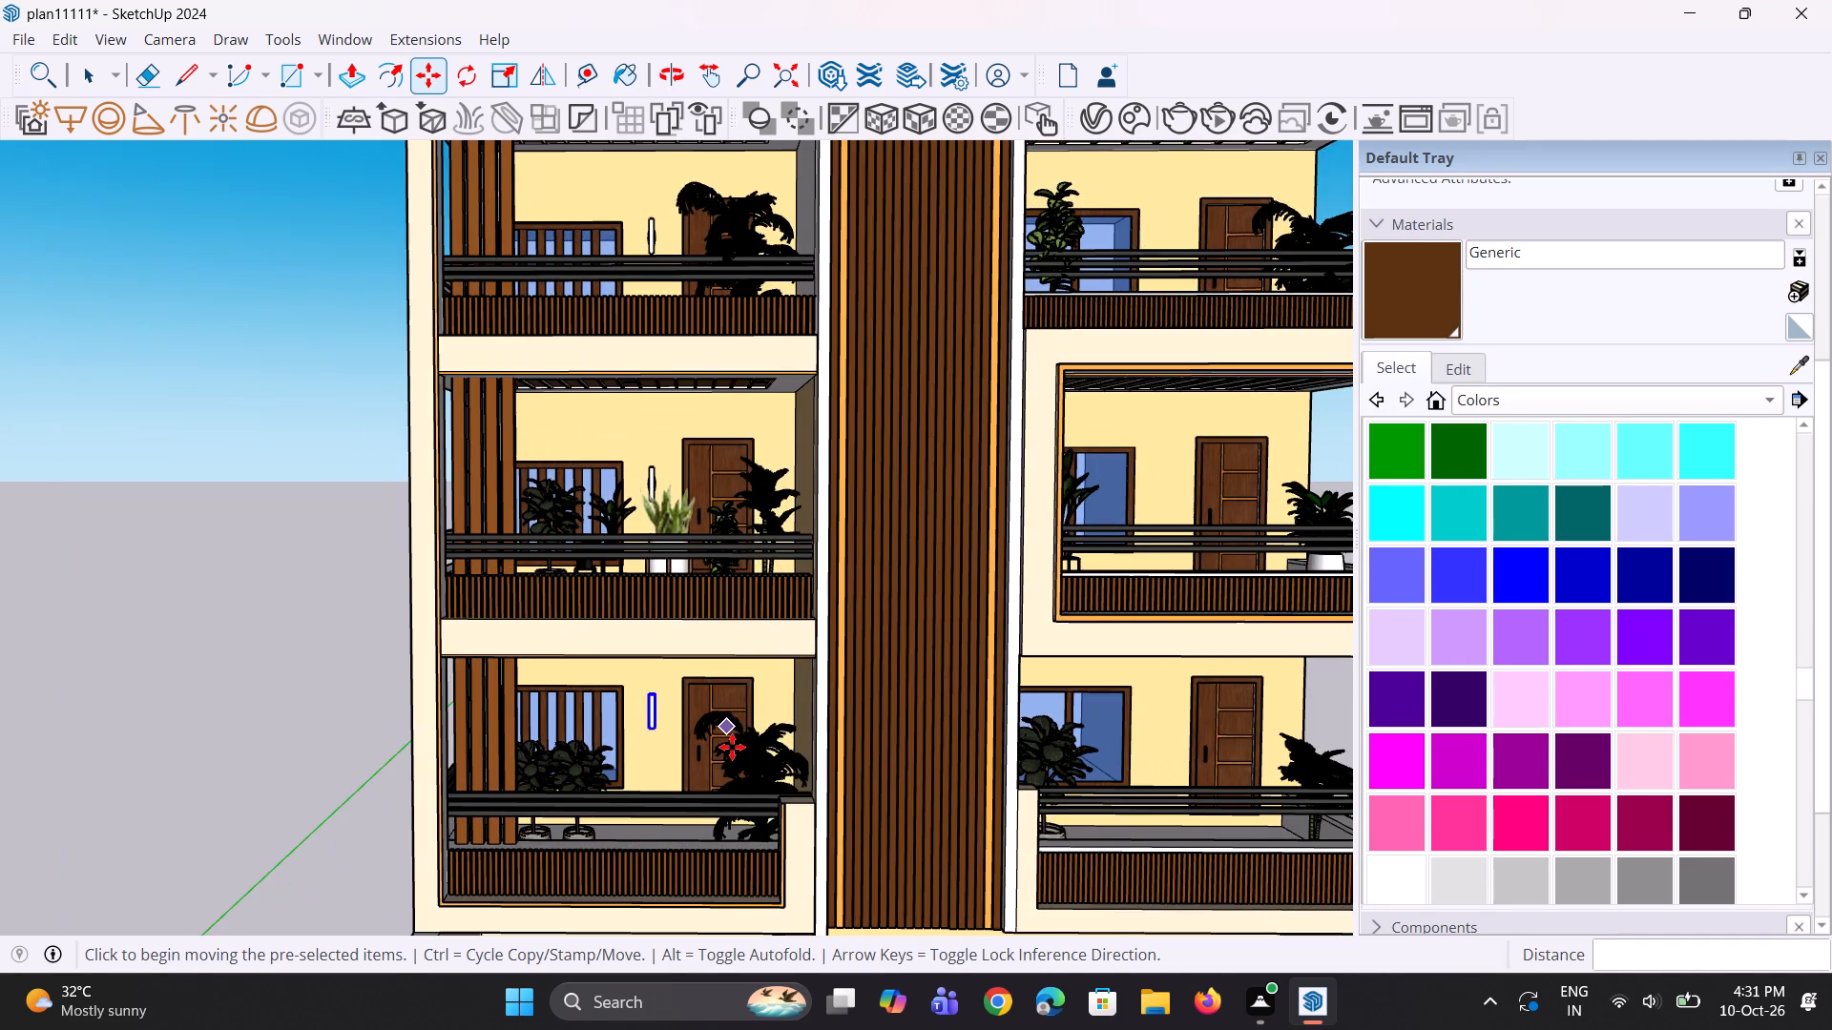
scroll(732, 747, "up", 2)
key("m")
left_click(656, 716)
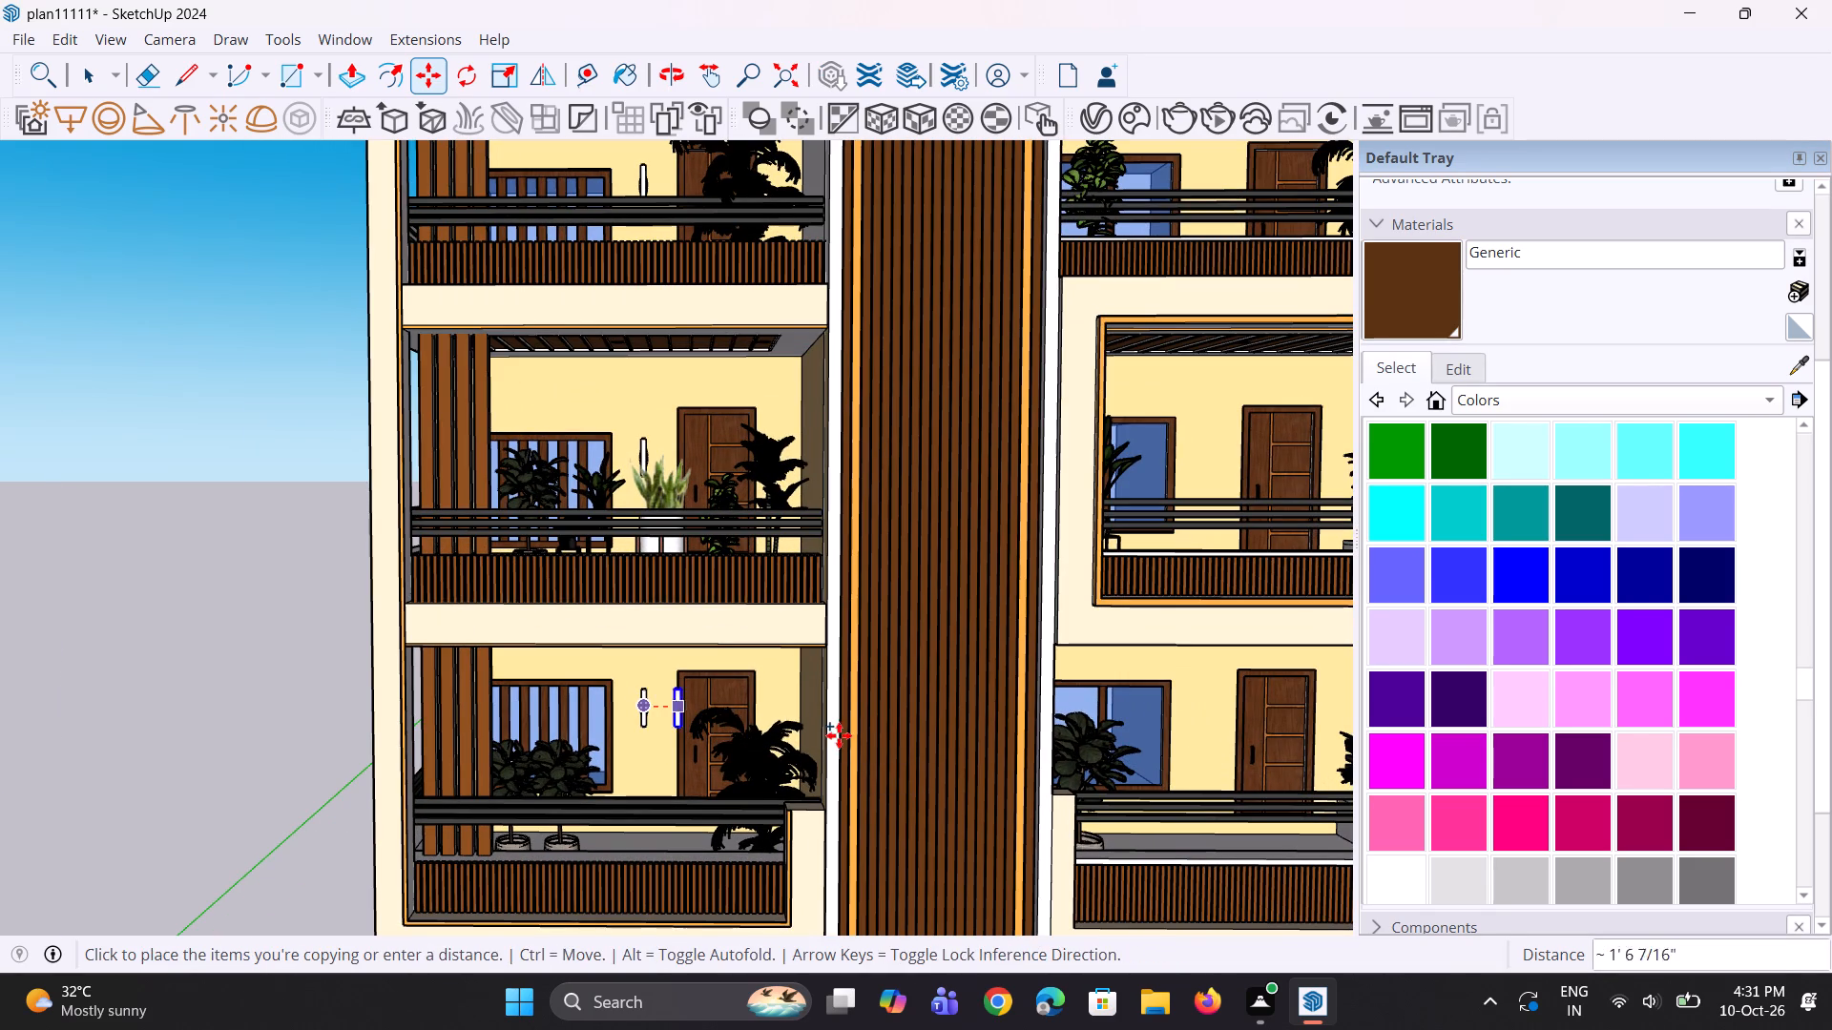
scroll(1155, 701, "up", 4)
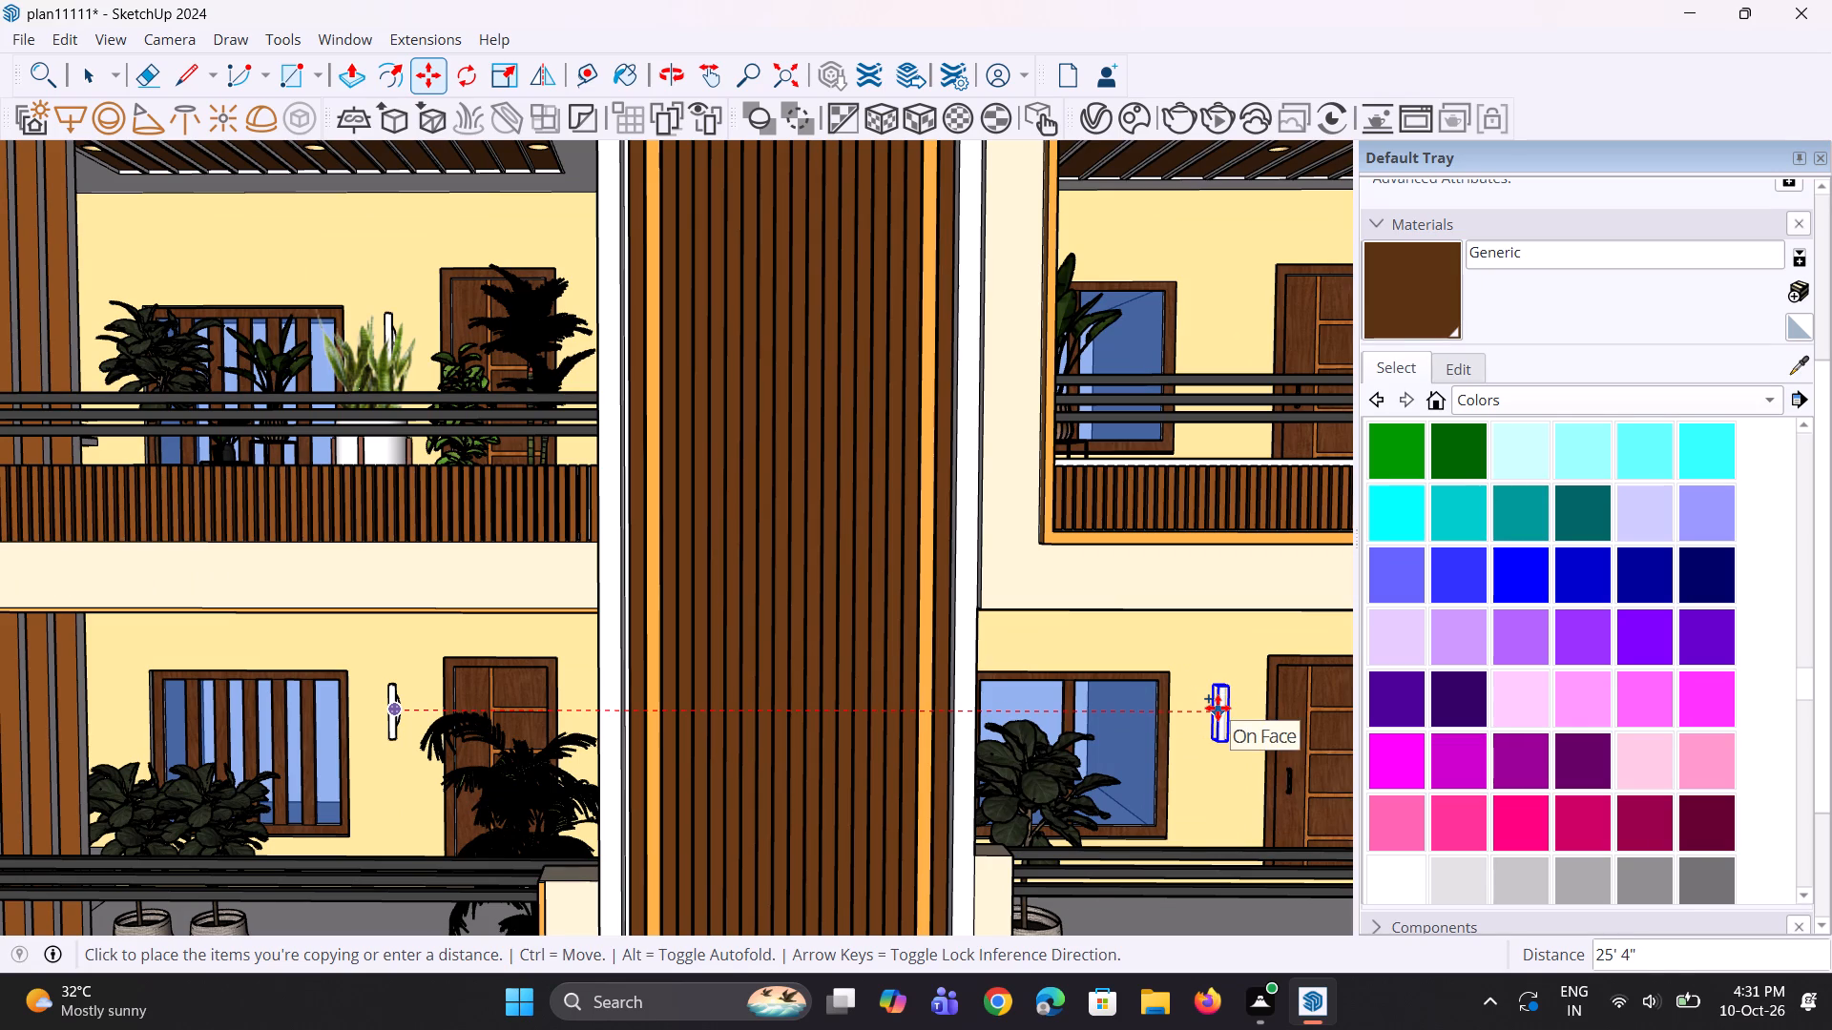
left_click(1218, 708)
Copy the lowest right balcony's wall lamp about 12' straight up onto the wall of the framed middle balcony.
scroll(1155, 731, "down", 5)
scroll(1035, 718, "down", 4)
scroll(1202, 689, "up", 3)
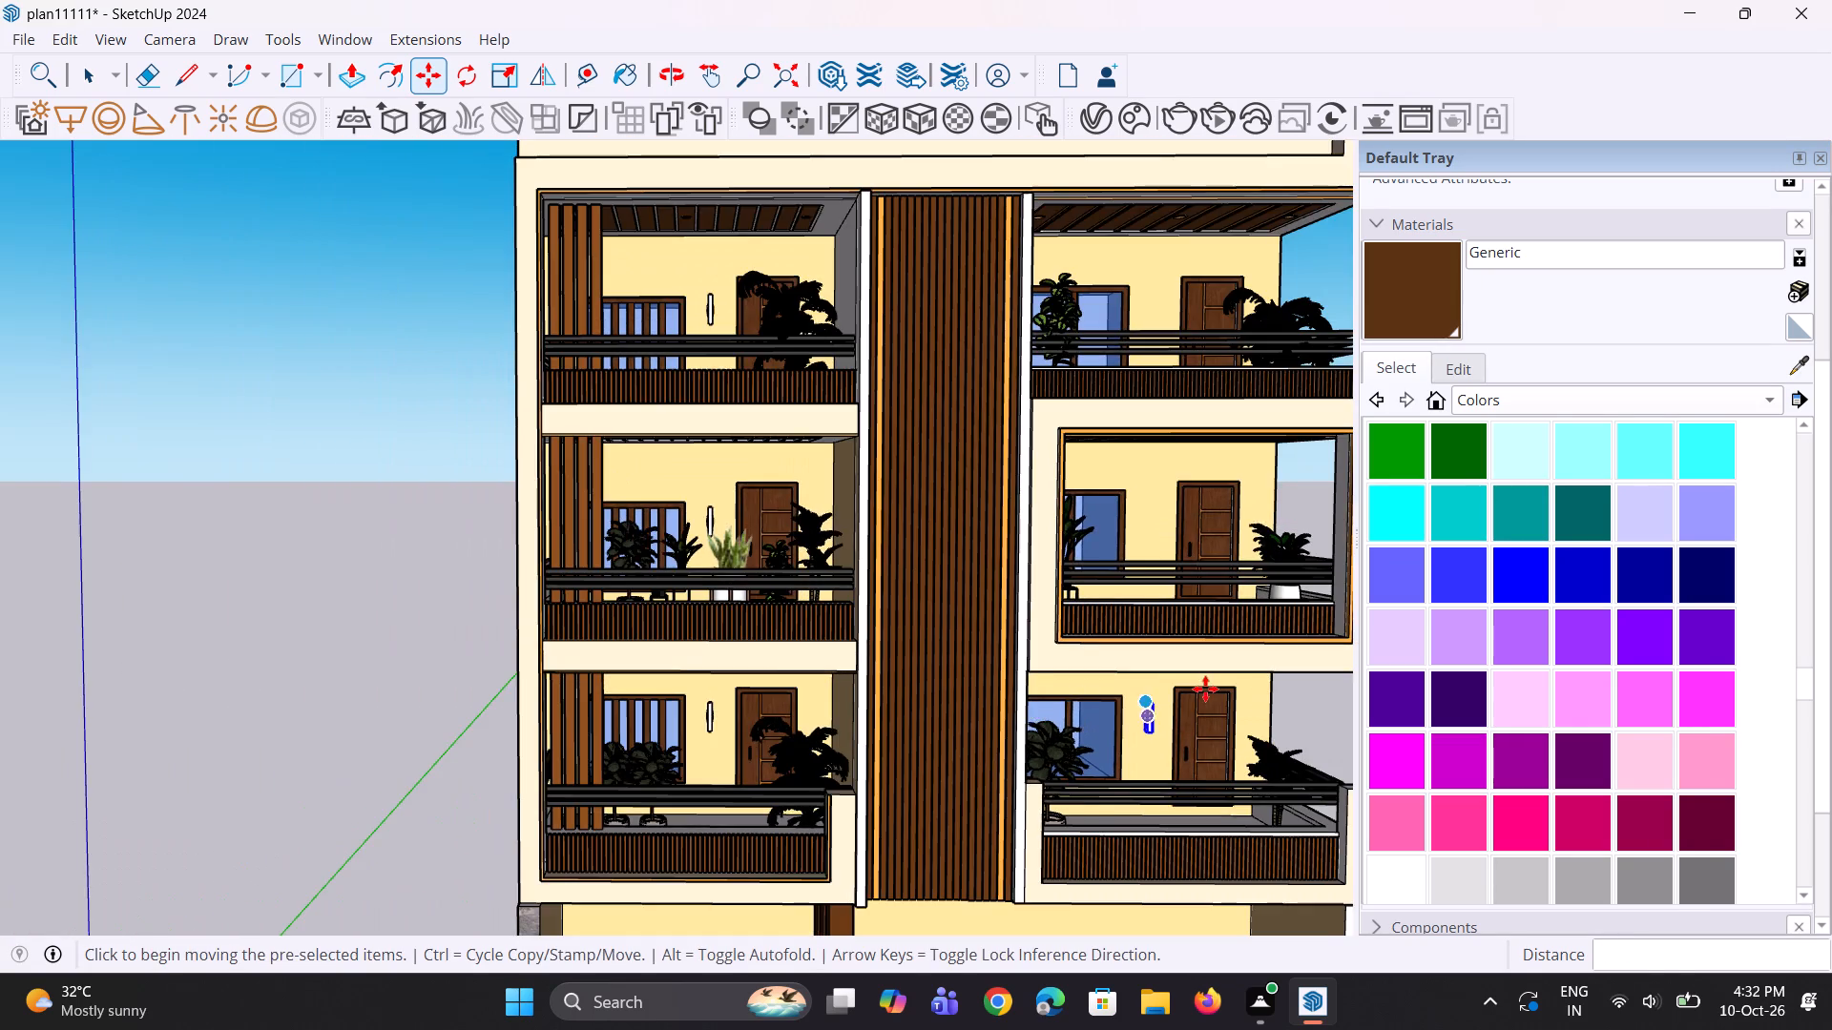
scroll(1194, 691, "up", 3)
key("m")
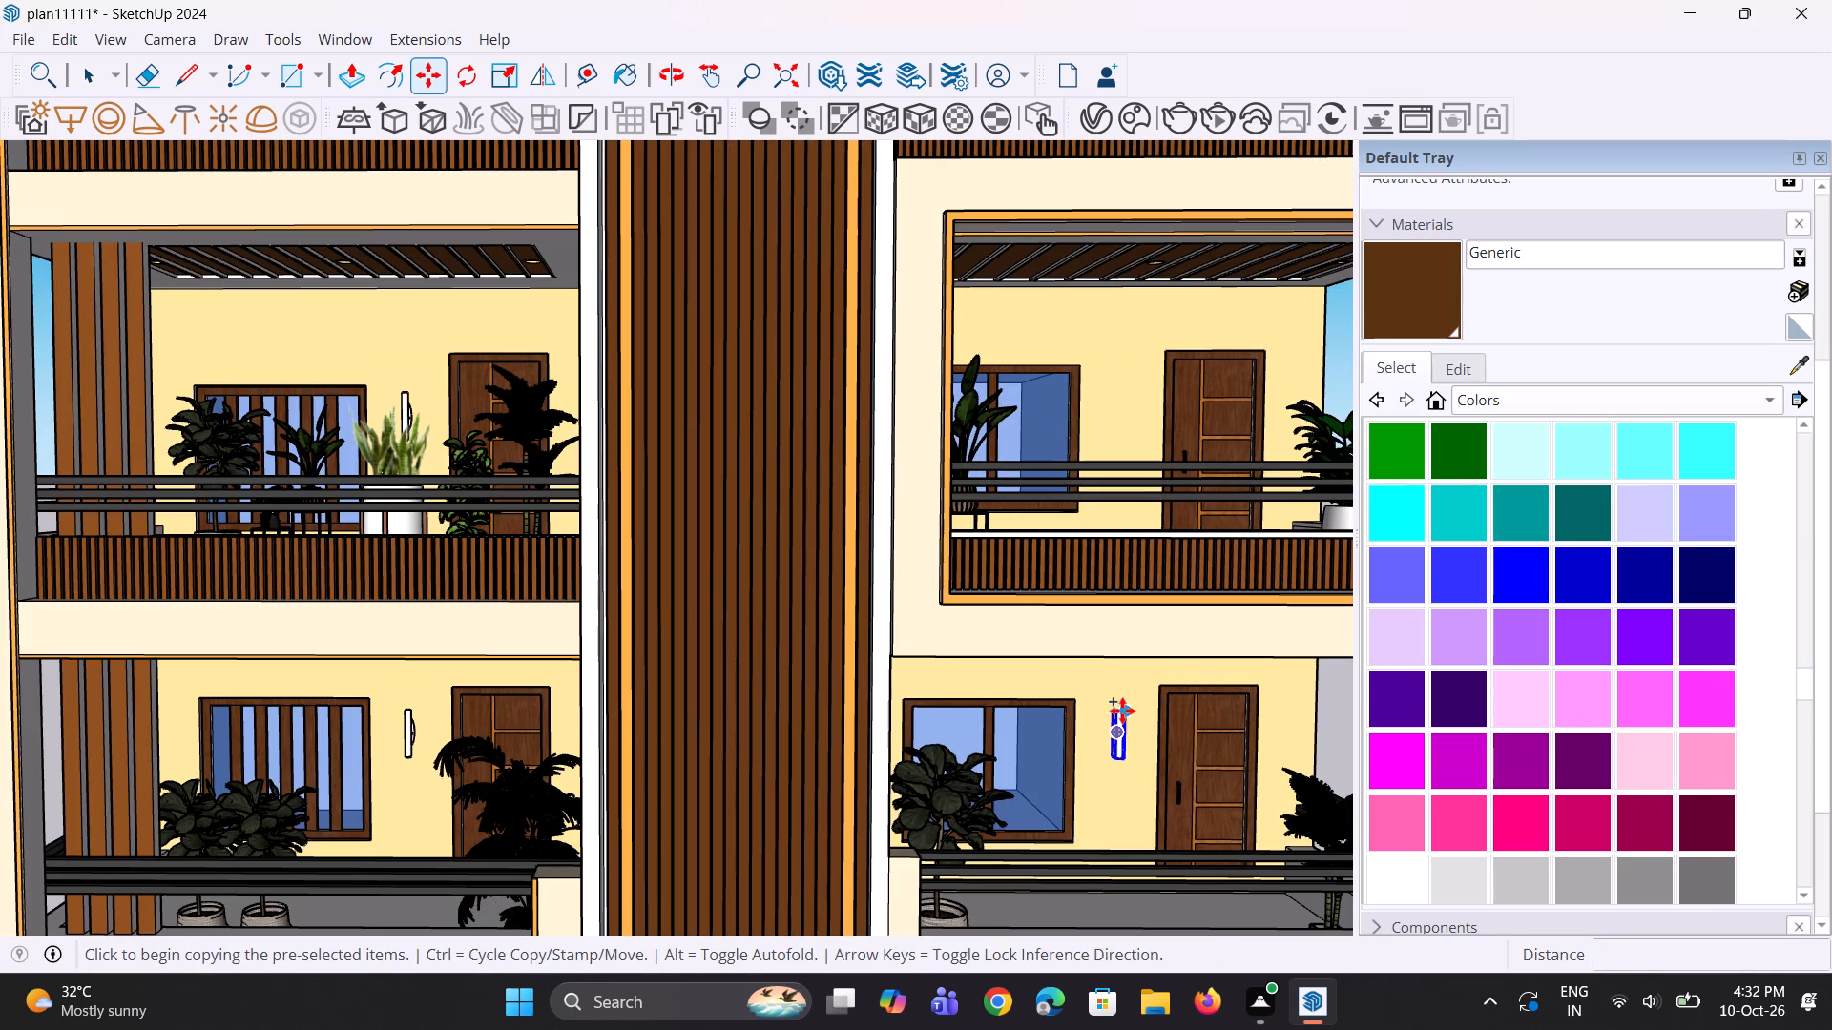
left_click(1122, 711)
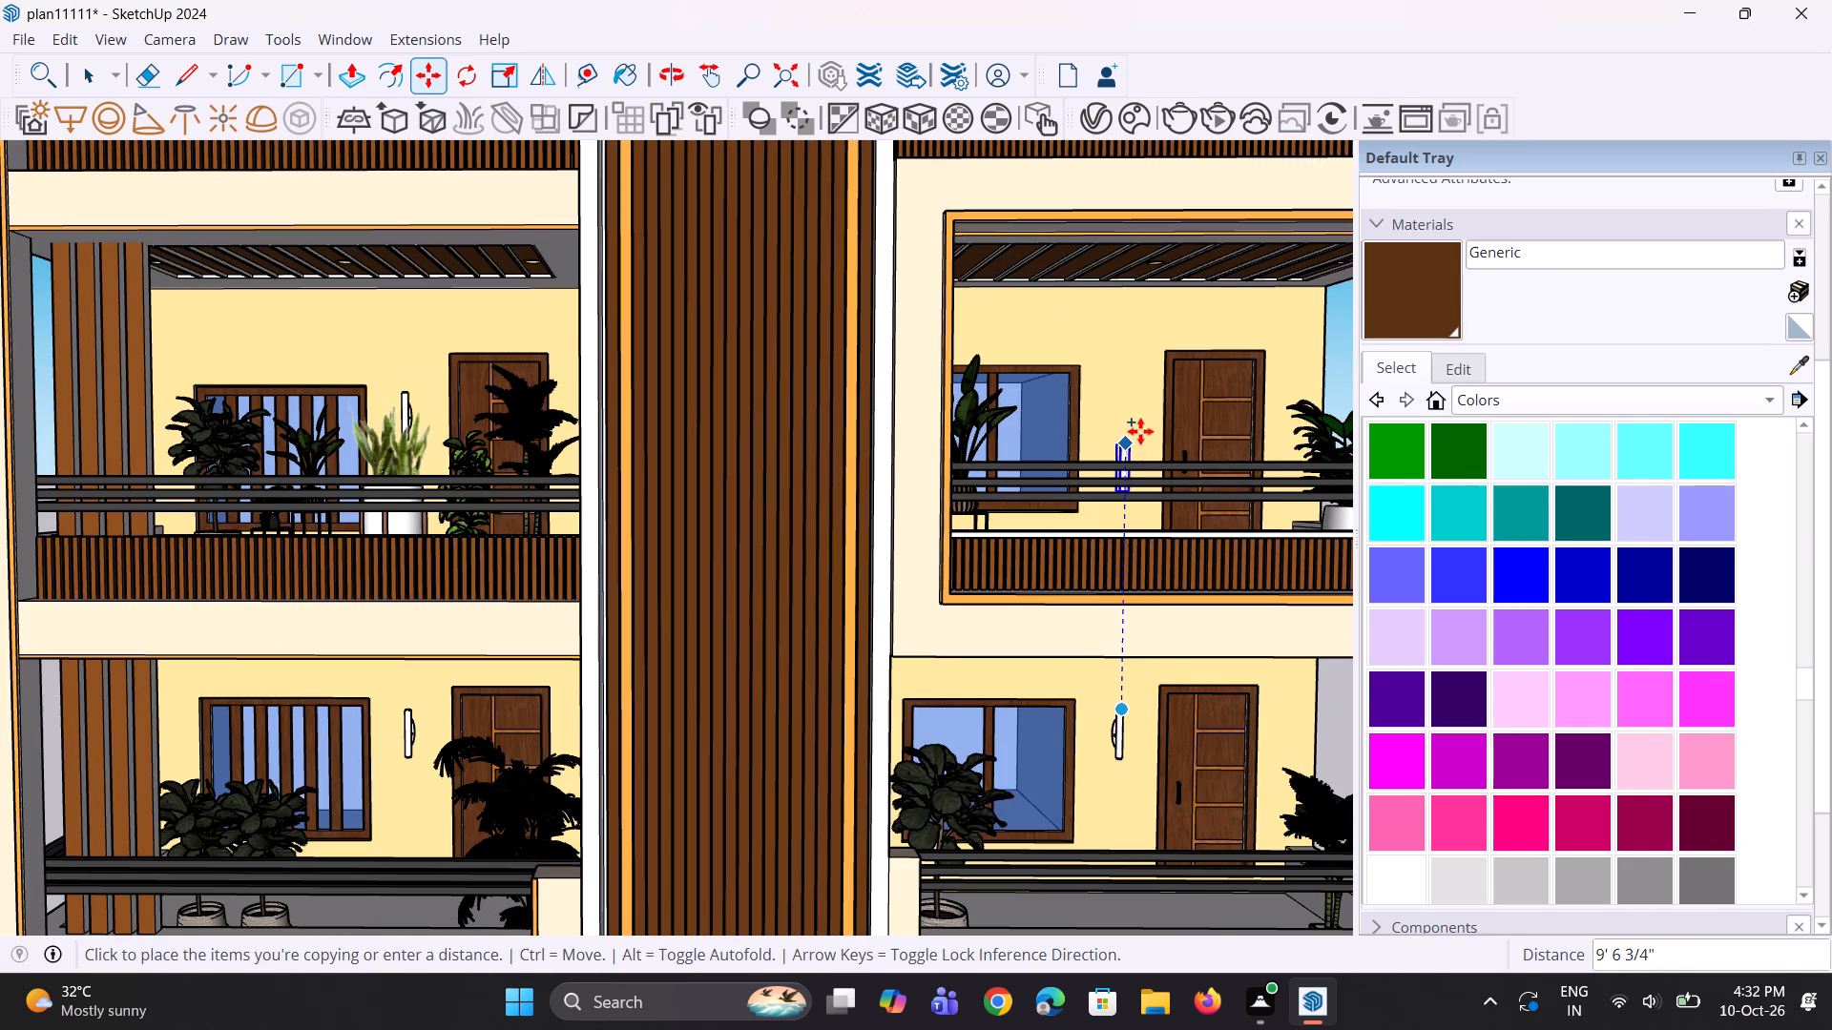
left_click(1124, 368)
Copy the framed middle balcony's wall lamp about 11' 7" straight up onto the top right balcony's wall, then clear the selection.
scroll(1025, 562, "down", 9)
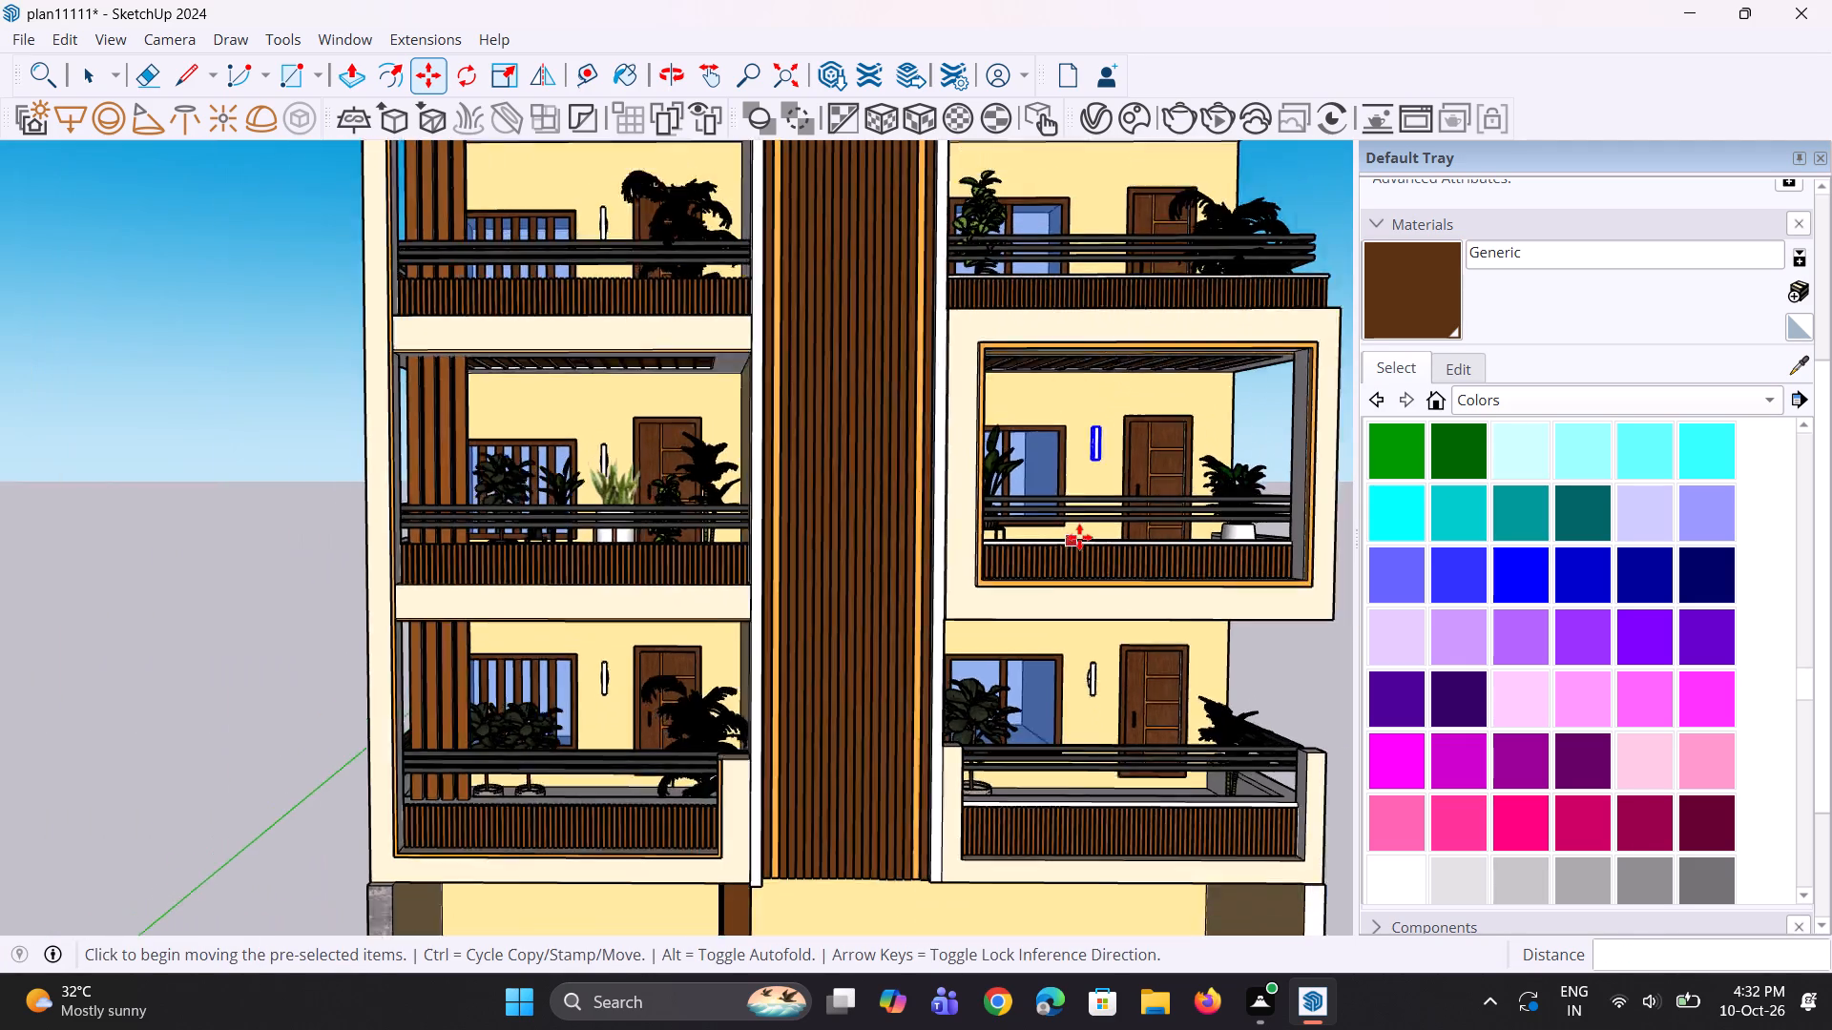
middle_click_drag(1147, 463, 1091, 541)
scroll(1093, 457, "up", 9)
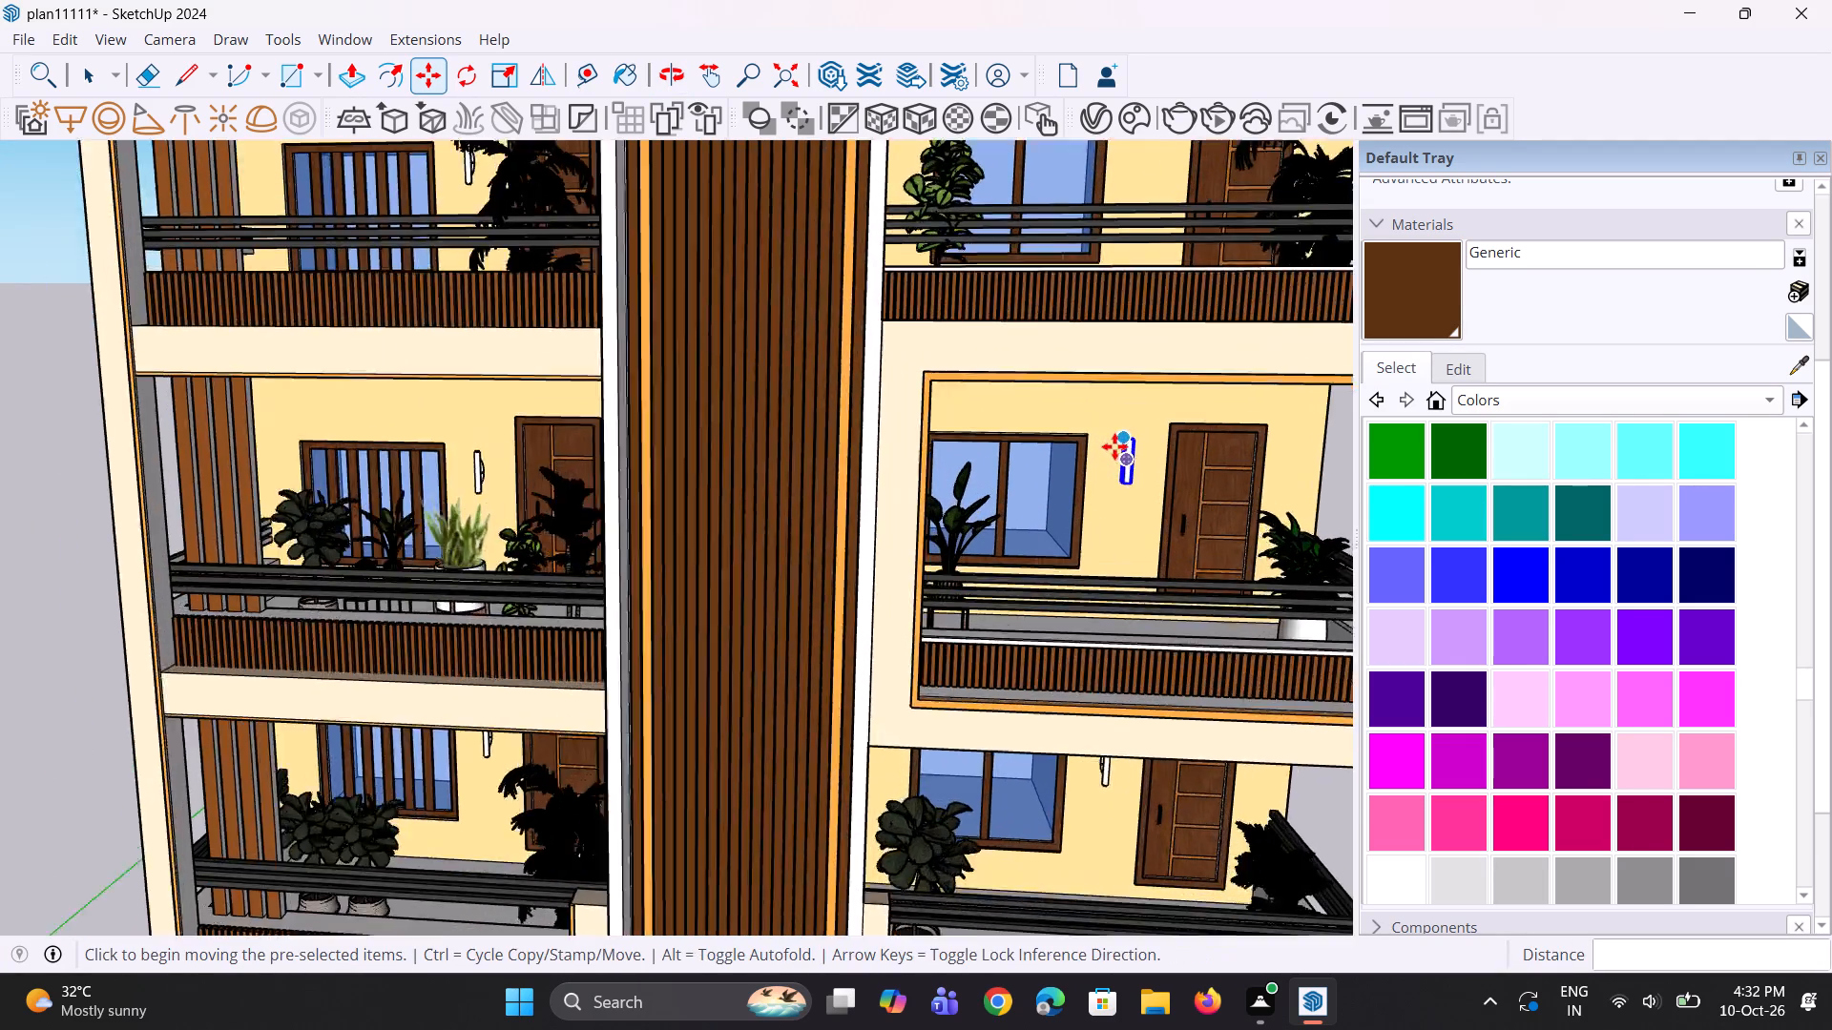
key("m")
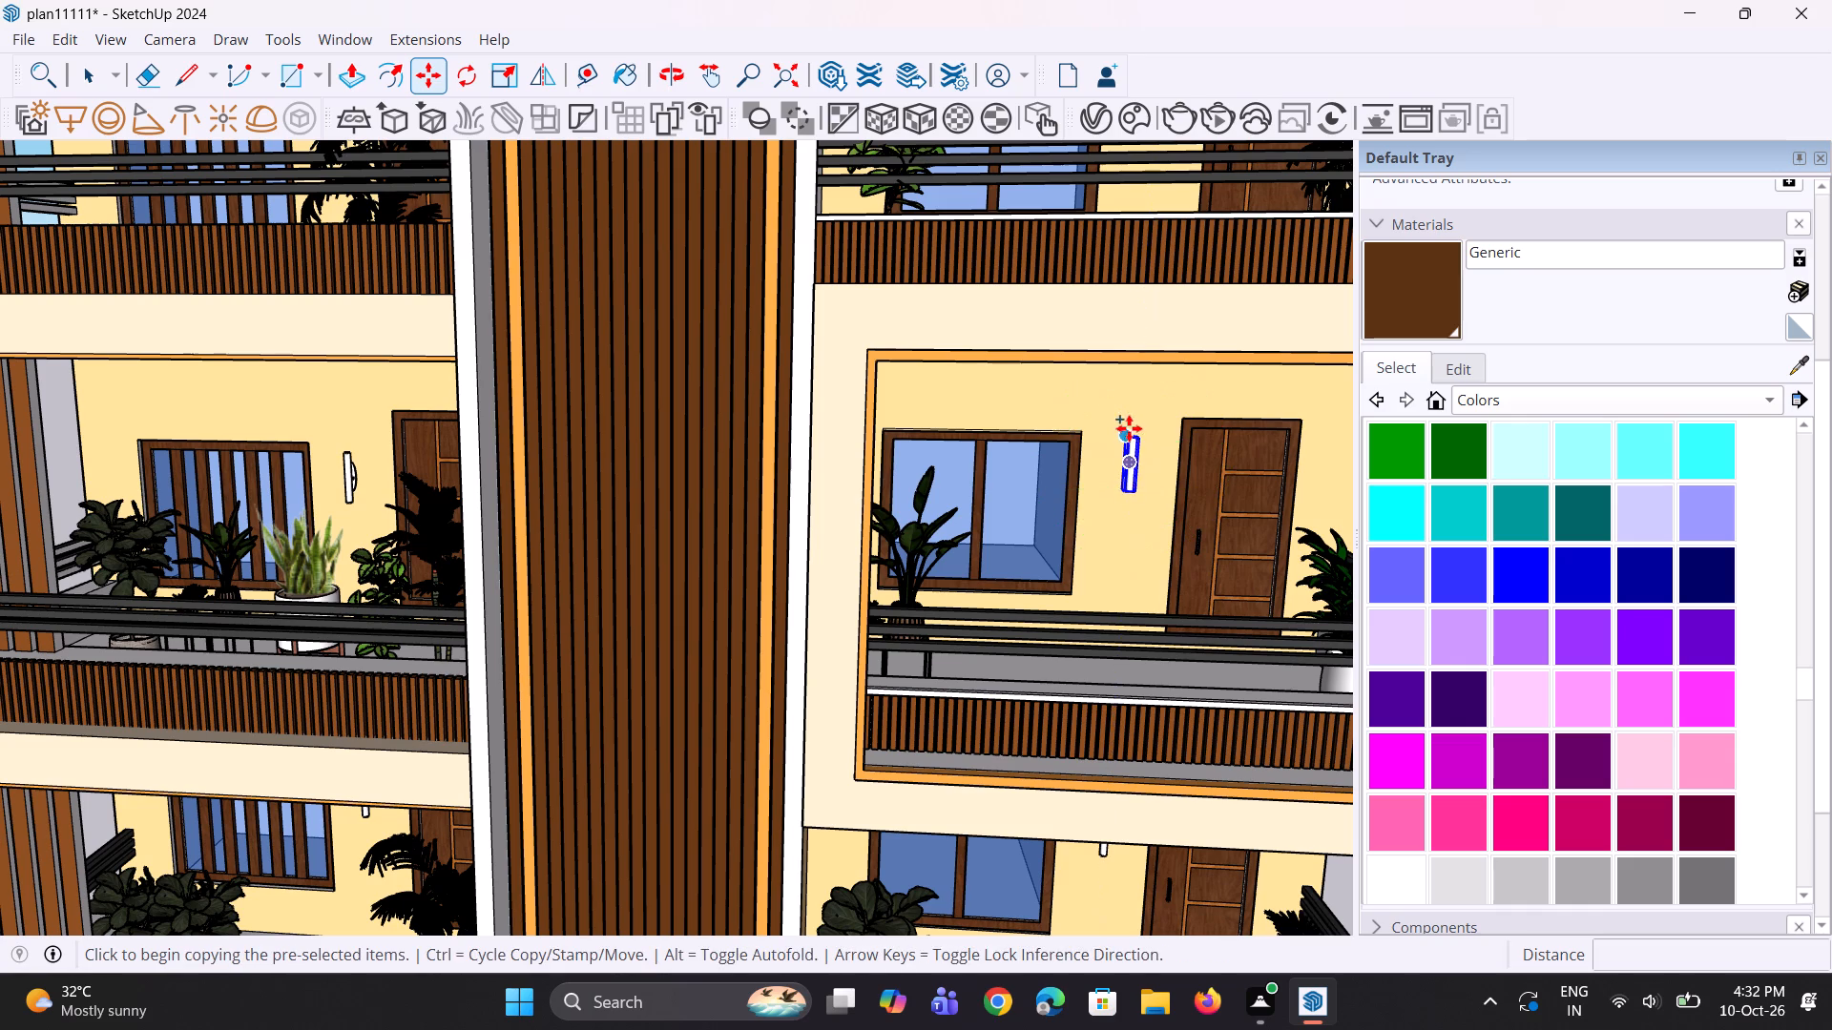
left_click(1138, 435)
scroll(1102, 475, "down", 5)
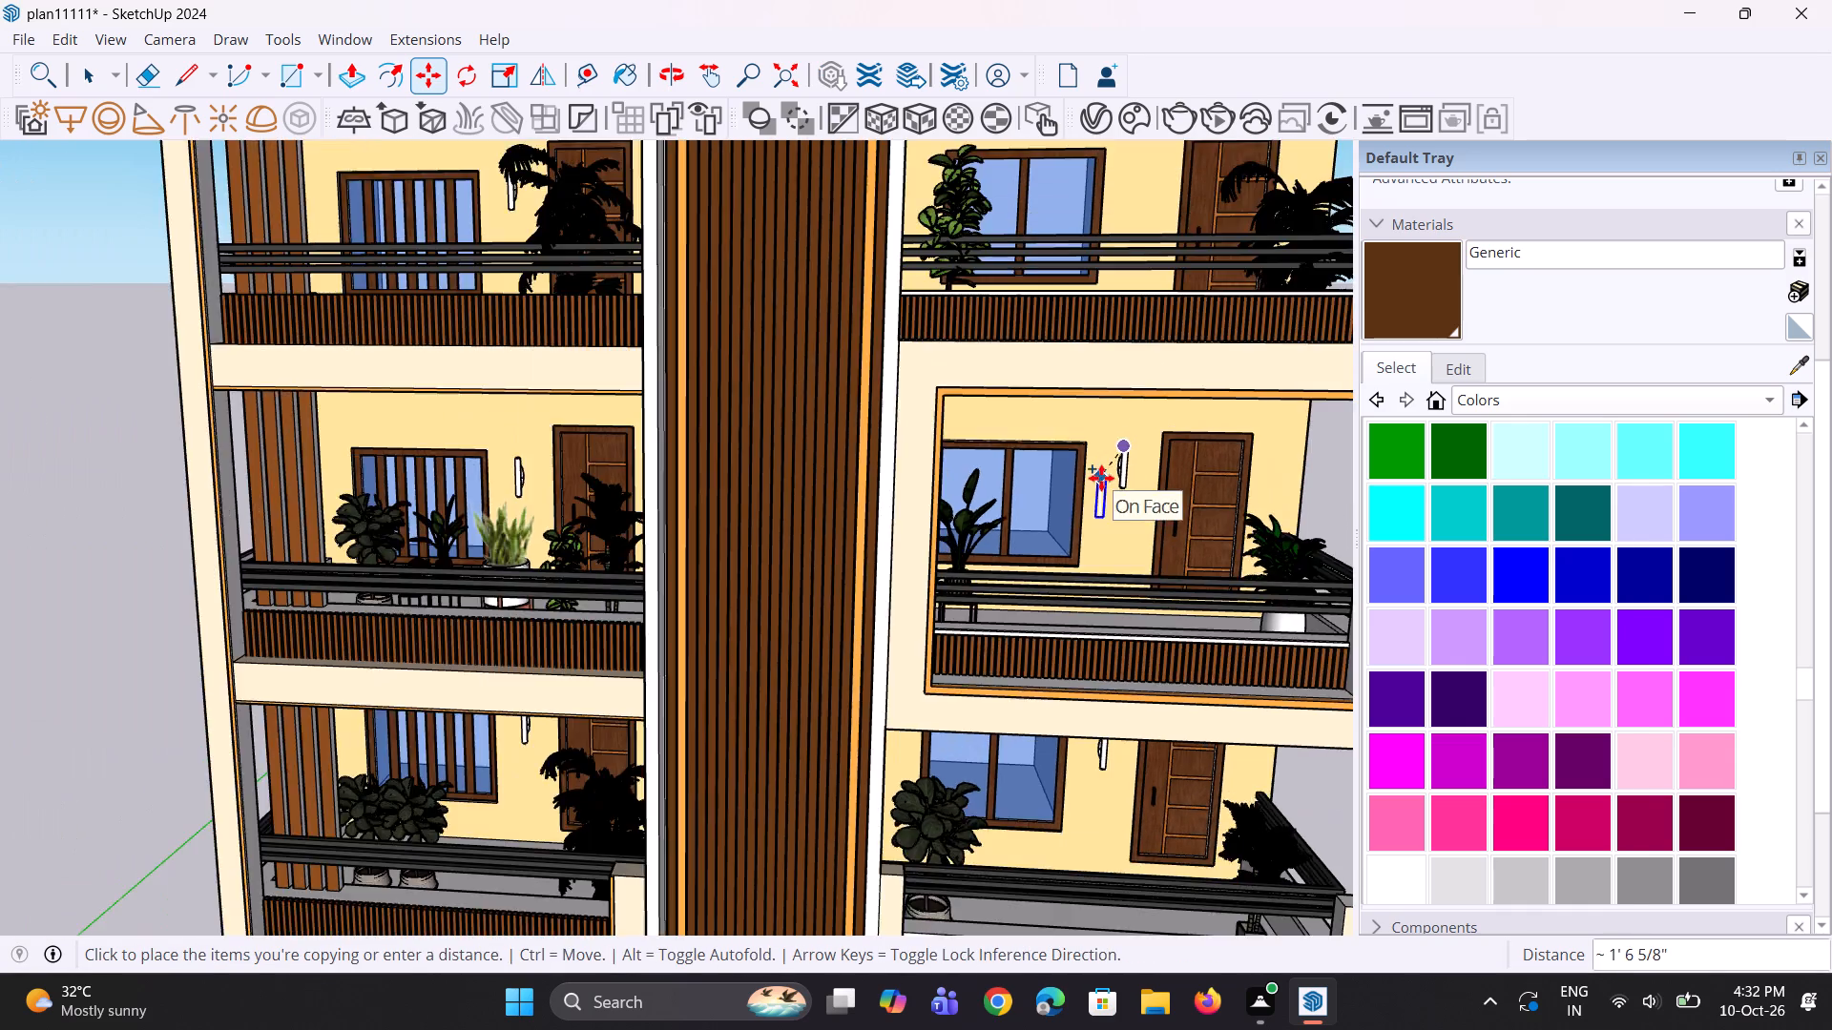
scroll(1101, 478, "down", 2)
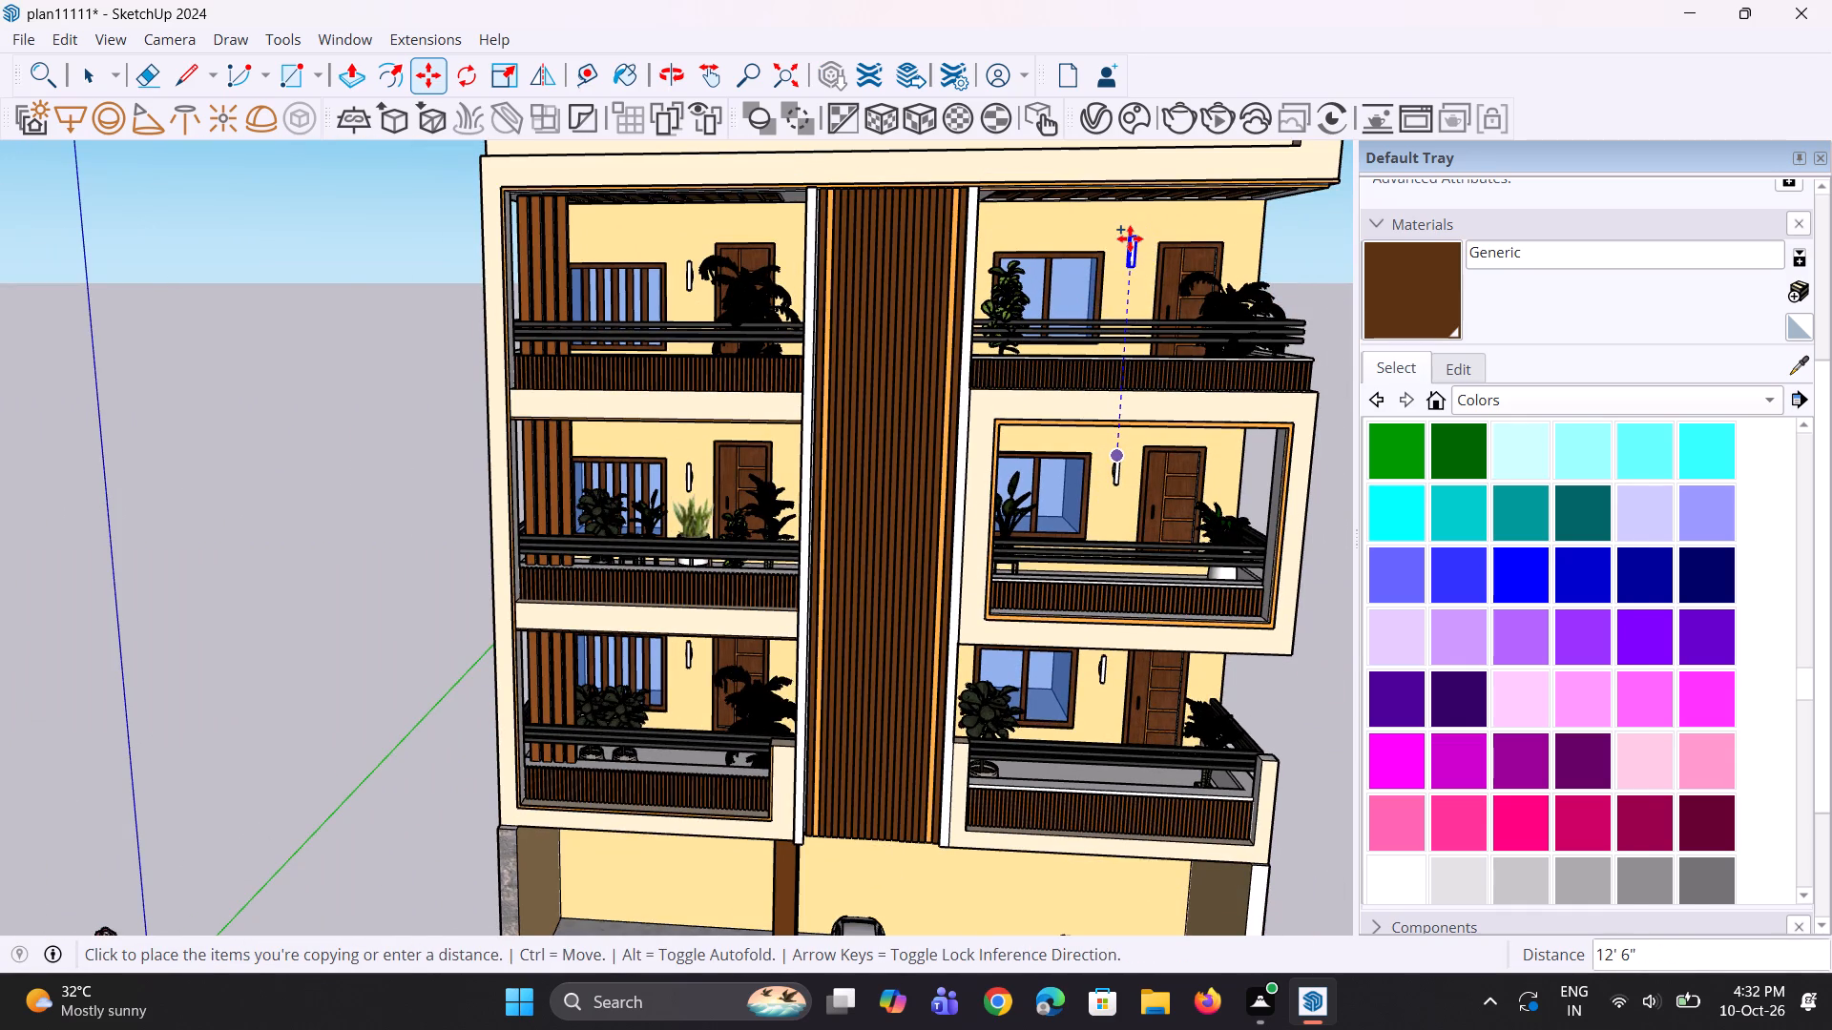
scroll(1130, 238, "up", 4)
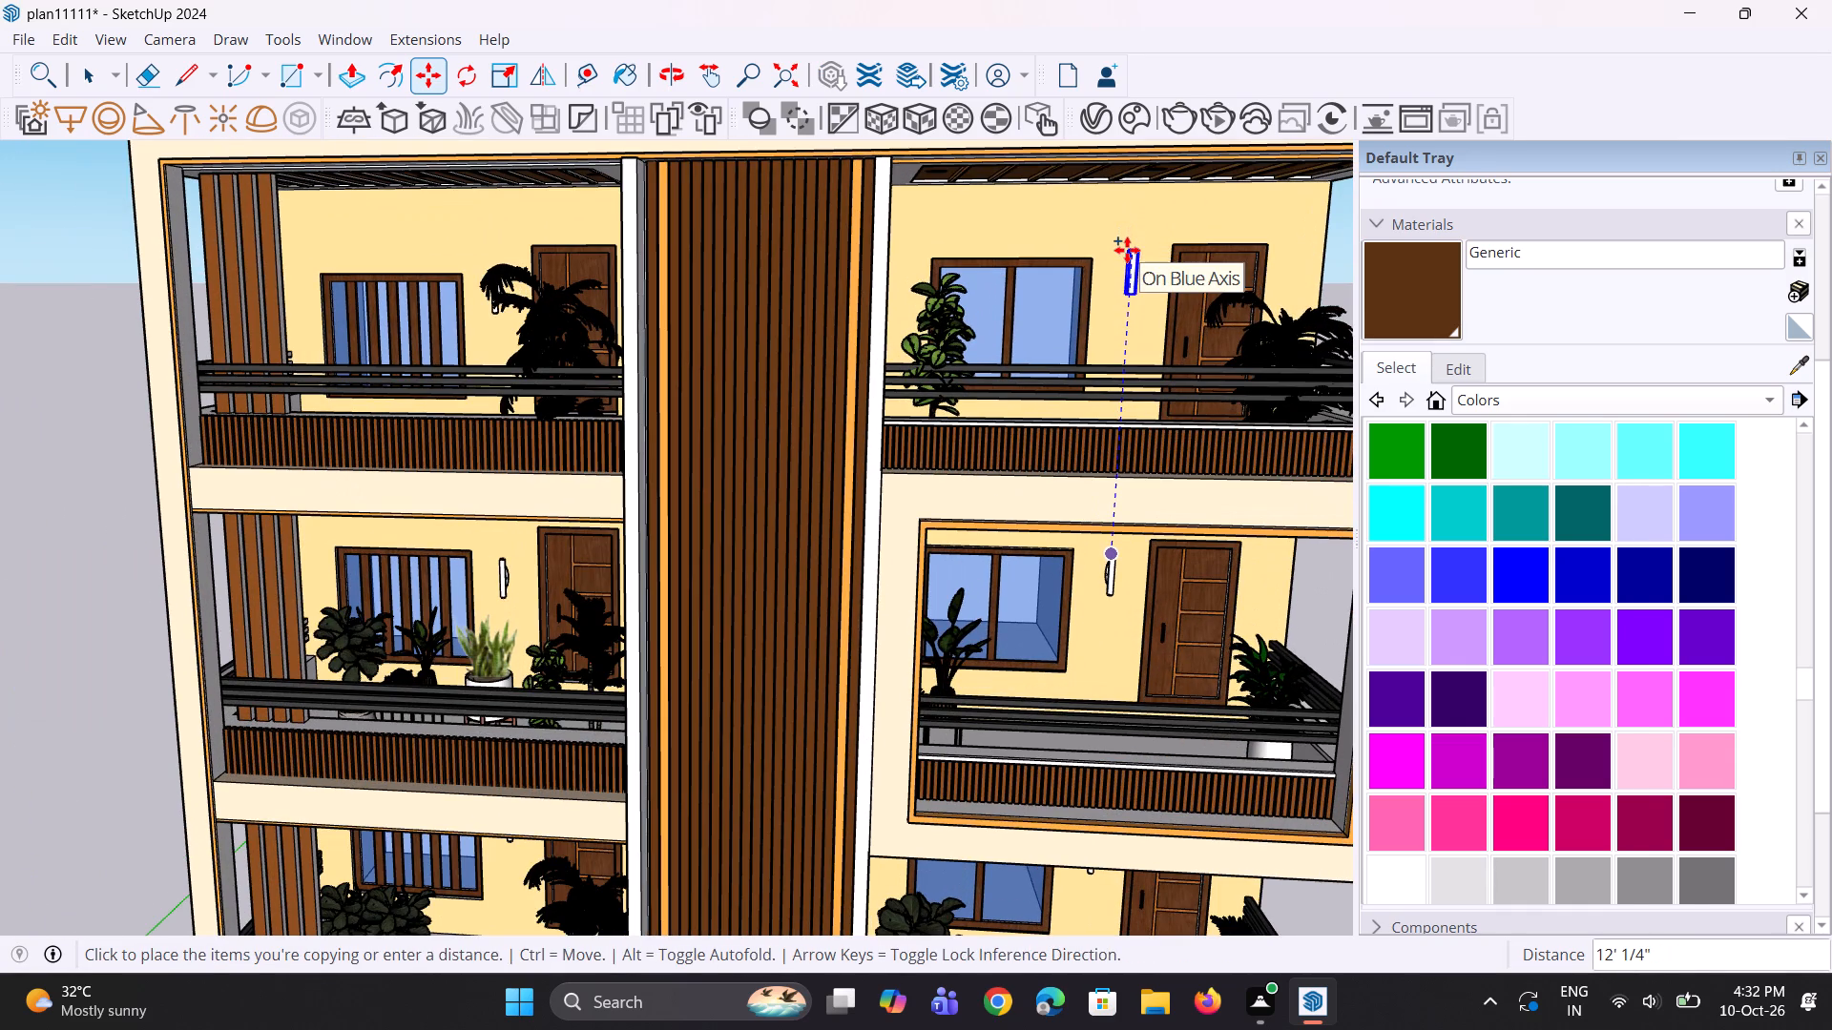
left_click(1127, 261)
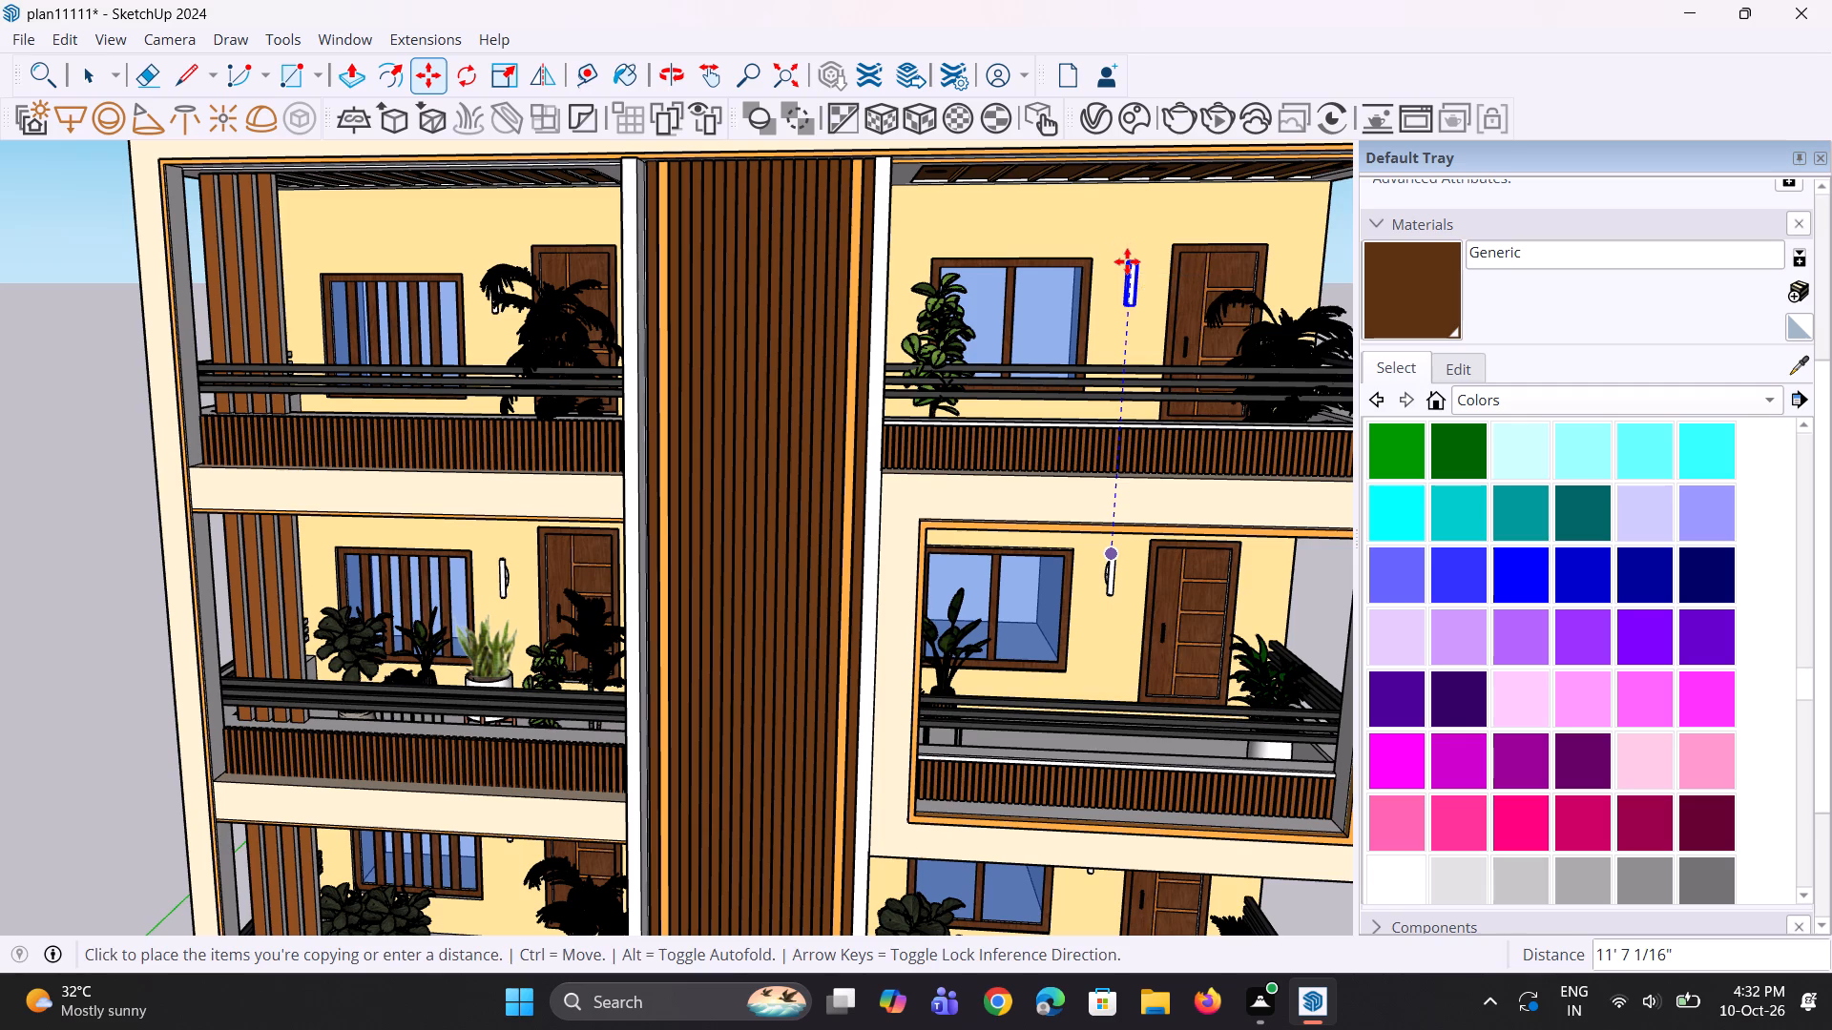
key("space")
key("space")
scroll(1029, 439, "down", 4)
key("space")
middle_click_drag(1035, 421, 1042, 383)
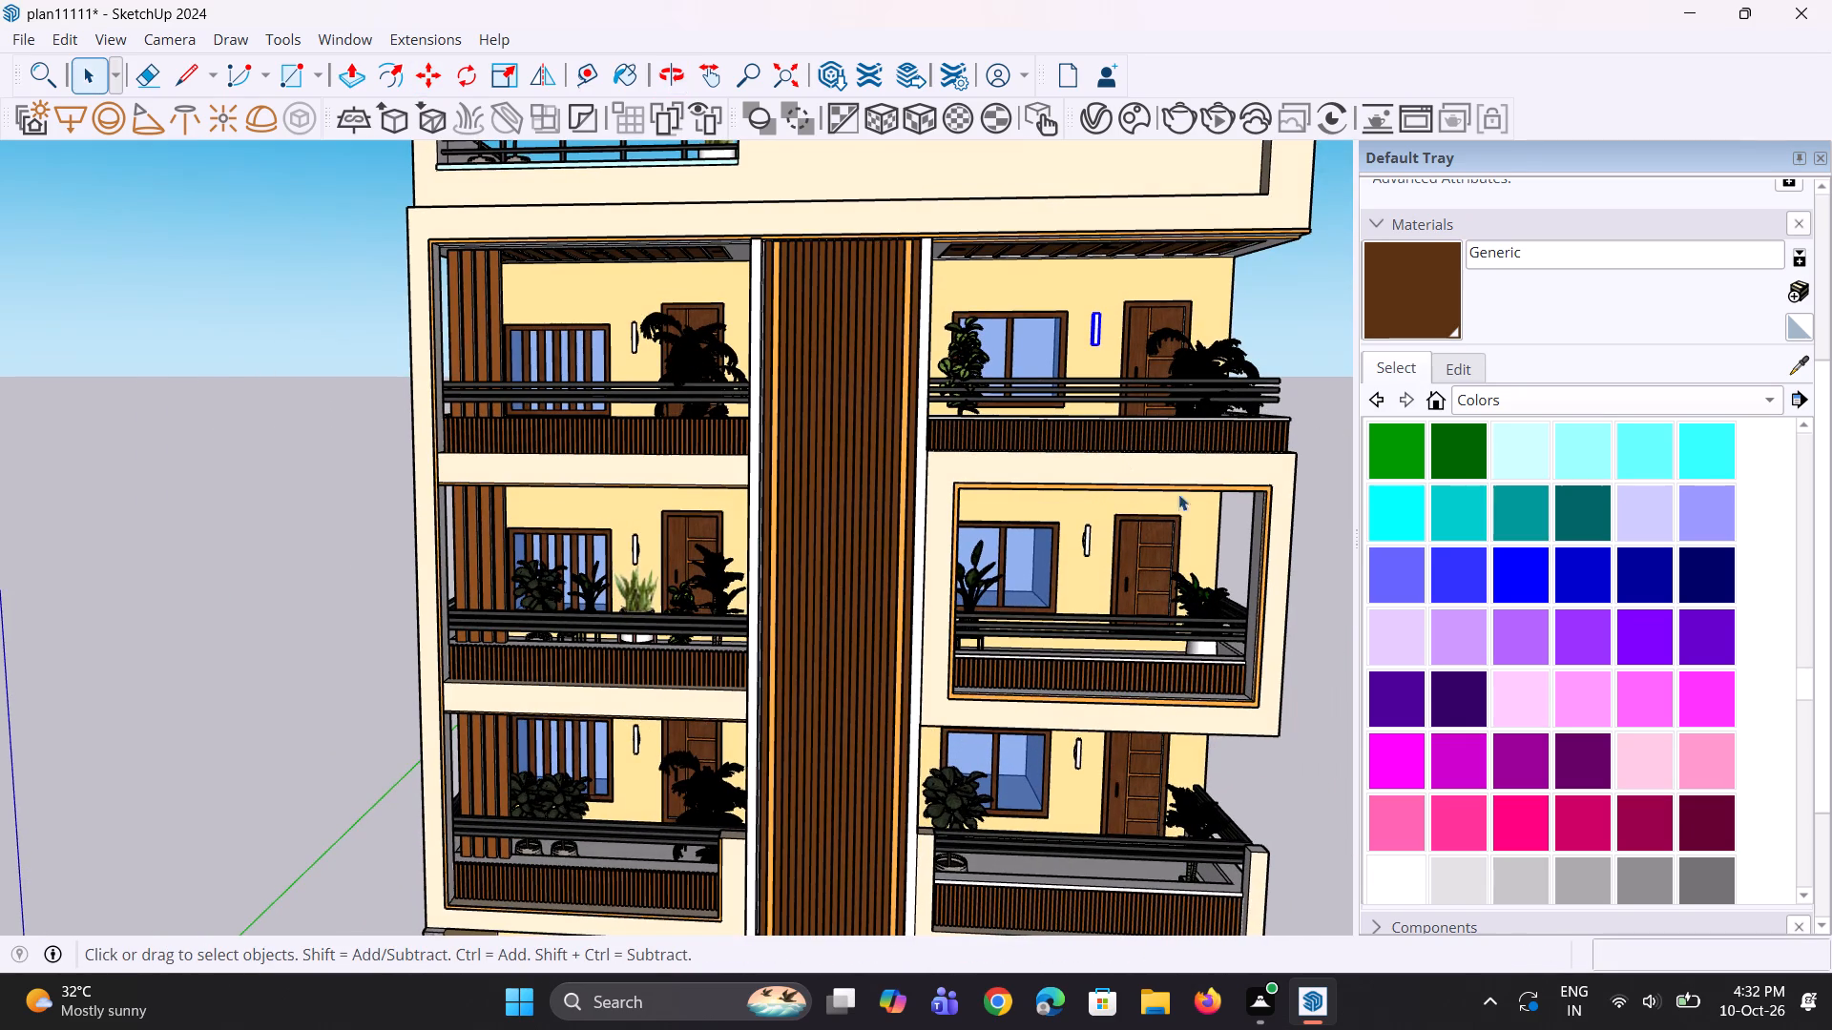
left_click(1297, 636)
Sample the Generic#6 material from the middle right balcony's frame and paint the frame's inner bottom ledge and outer-end inner side.
scroll(1231, 669, "up", 1)
middle_click_drag(1202, 709, 1202, 785)
scroll(1201, 774, "up", 1)
middle_click_drag(1202, 785, 1280, 832)
scroll(1600, 575, "up", 2)
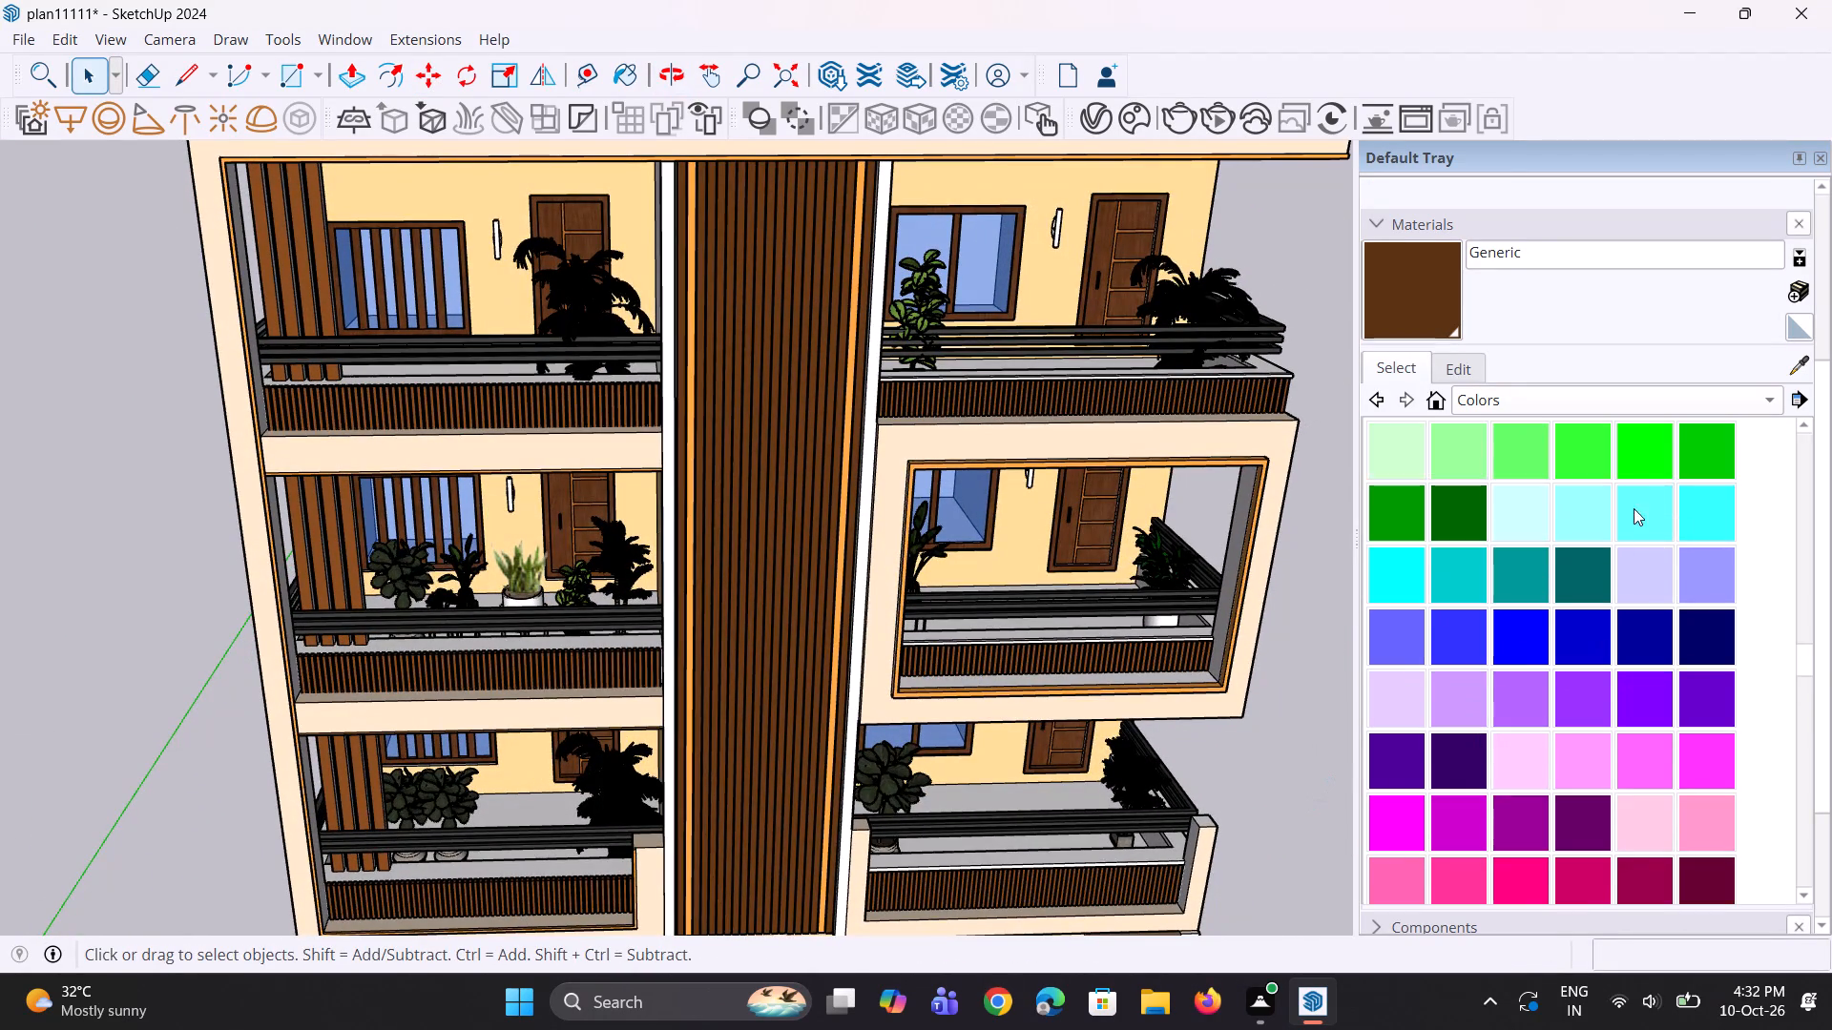
left_click(1796, 365)
scroll(1242, 645, "up", 2)
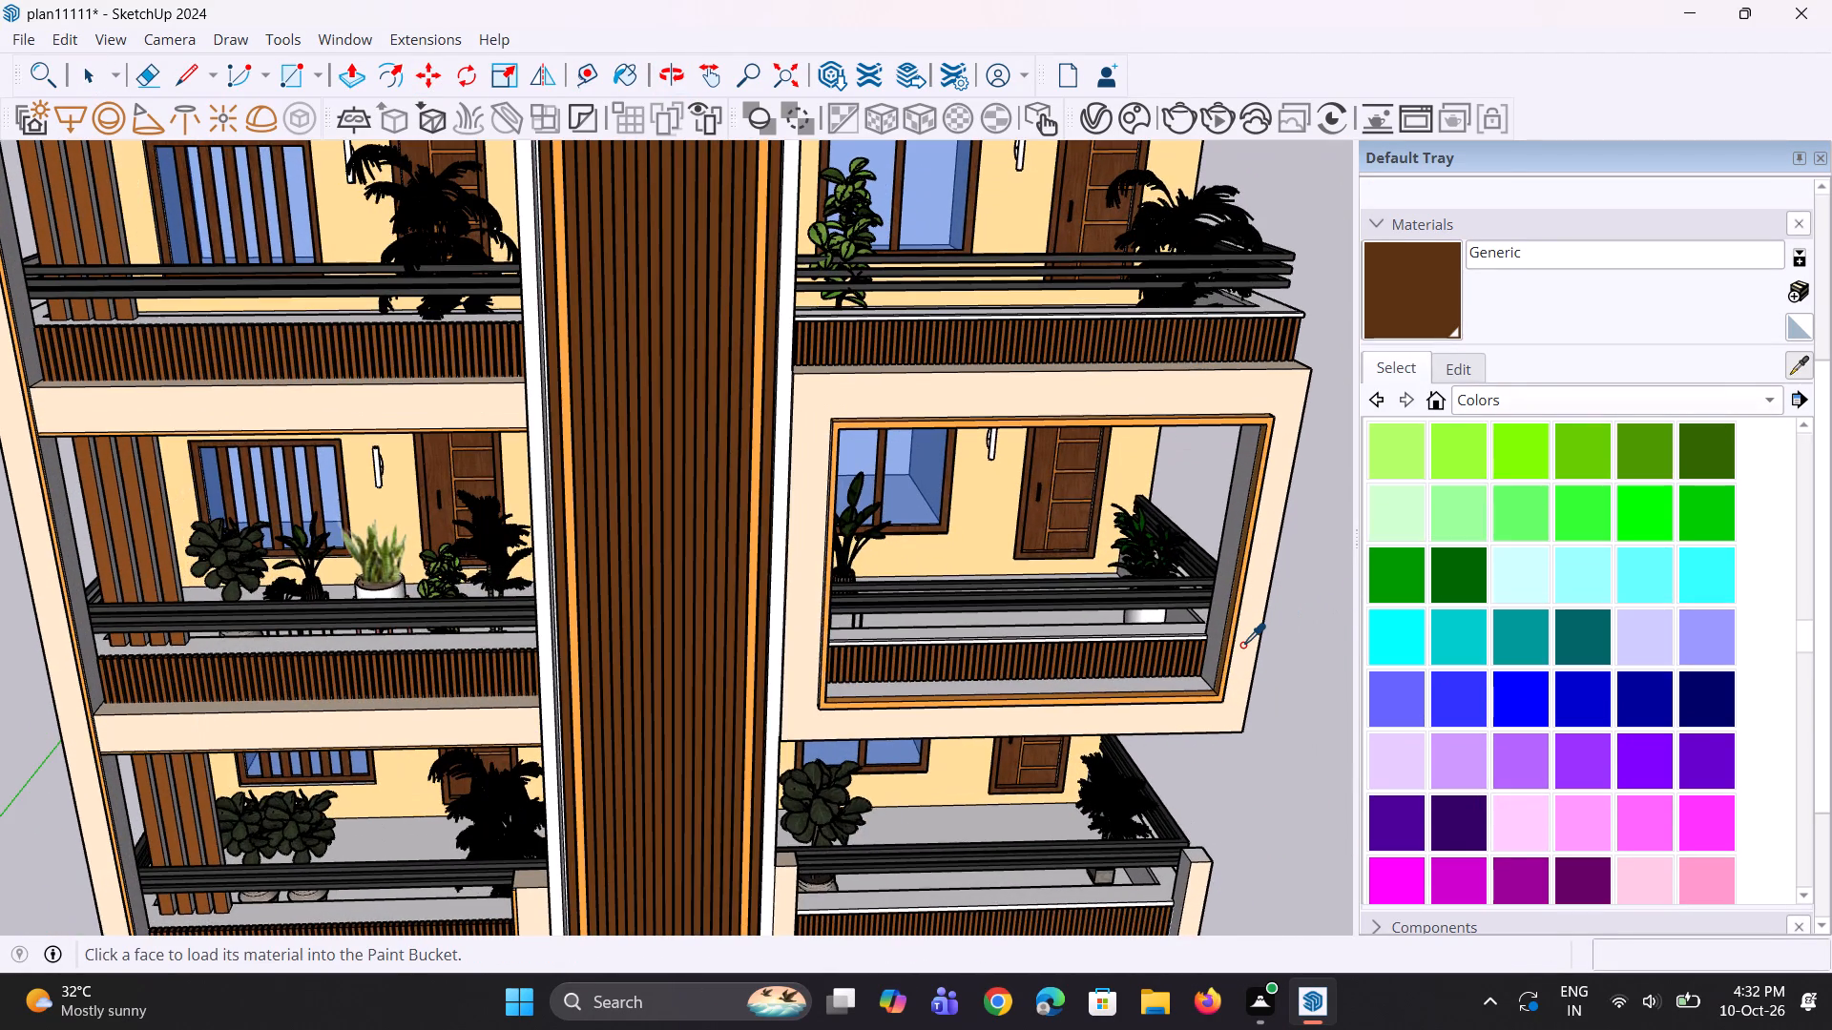
left_click(1242, 645)
scroll(1183, 658, "up", 3)
middle_click_drag(1170, 680, 1206, 713)
left_click(1198, 676)
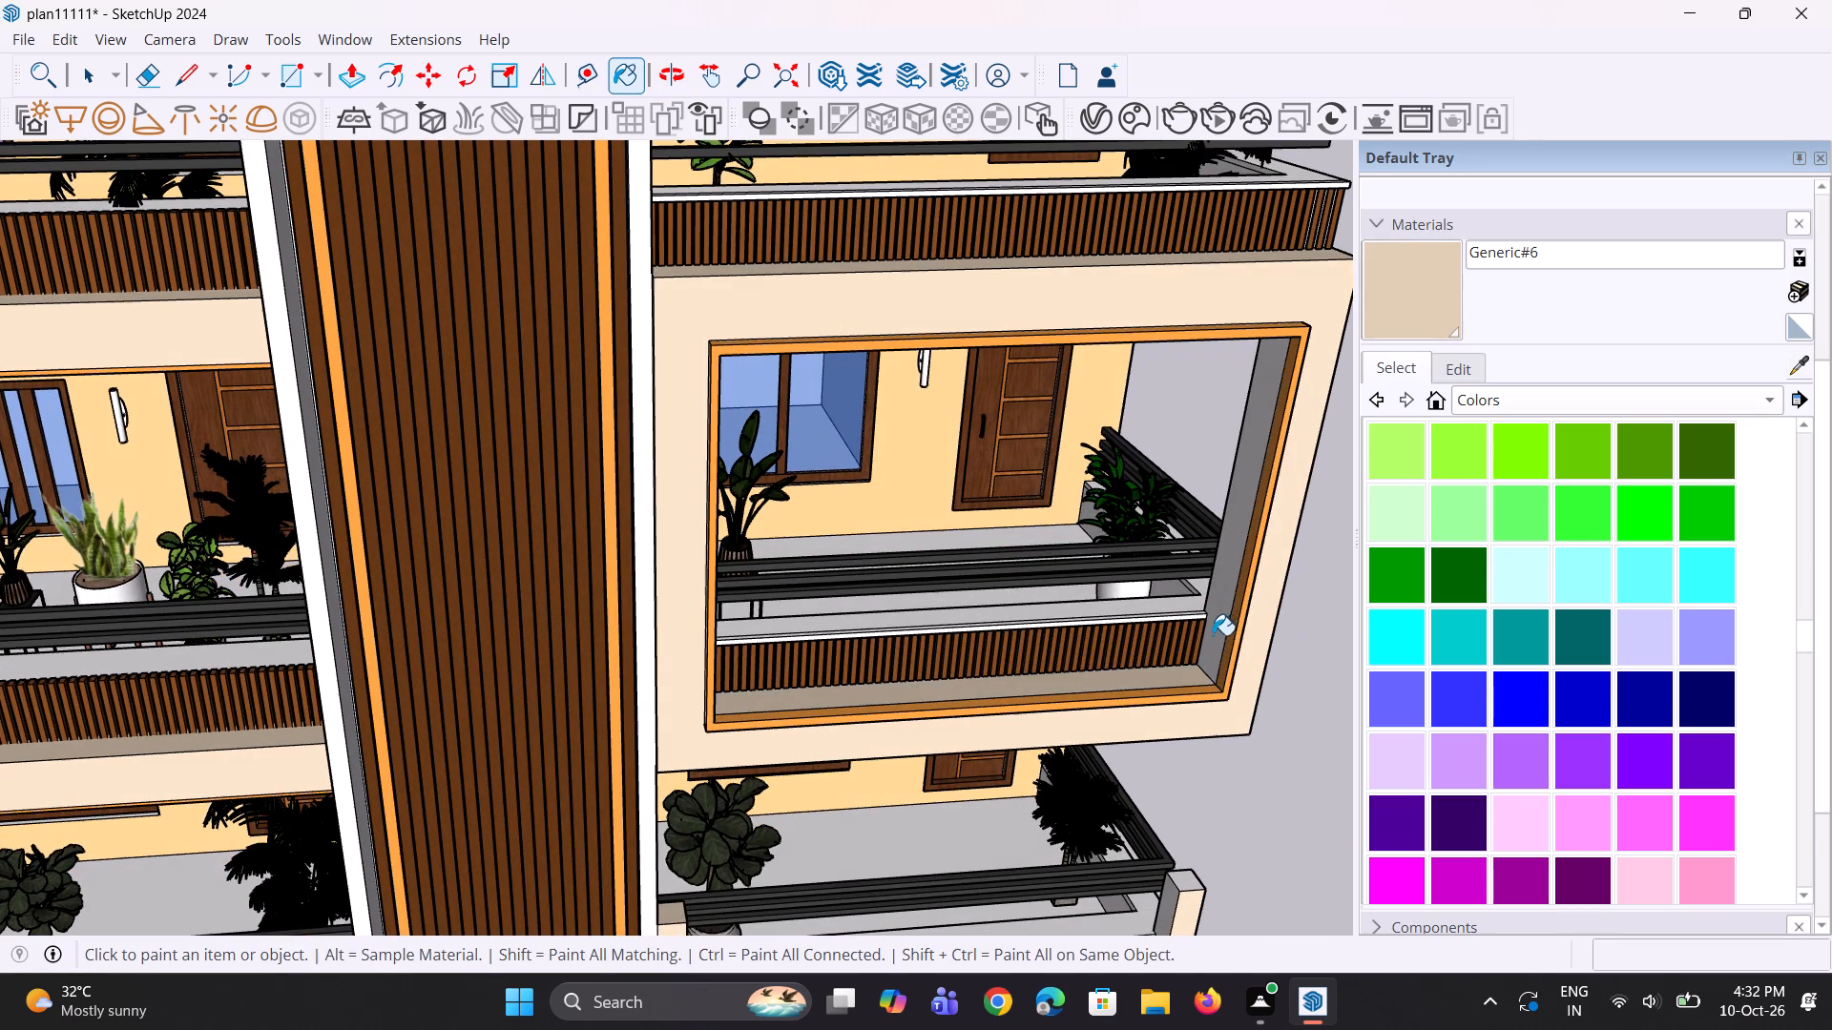
left_click(1216, 621)
Paint the lowest right balcony's parapet top and the unpainted faces of its two end posts with Generic#6.
scroll(1134, 641, "down", 6)
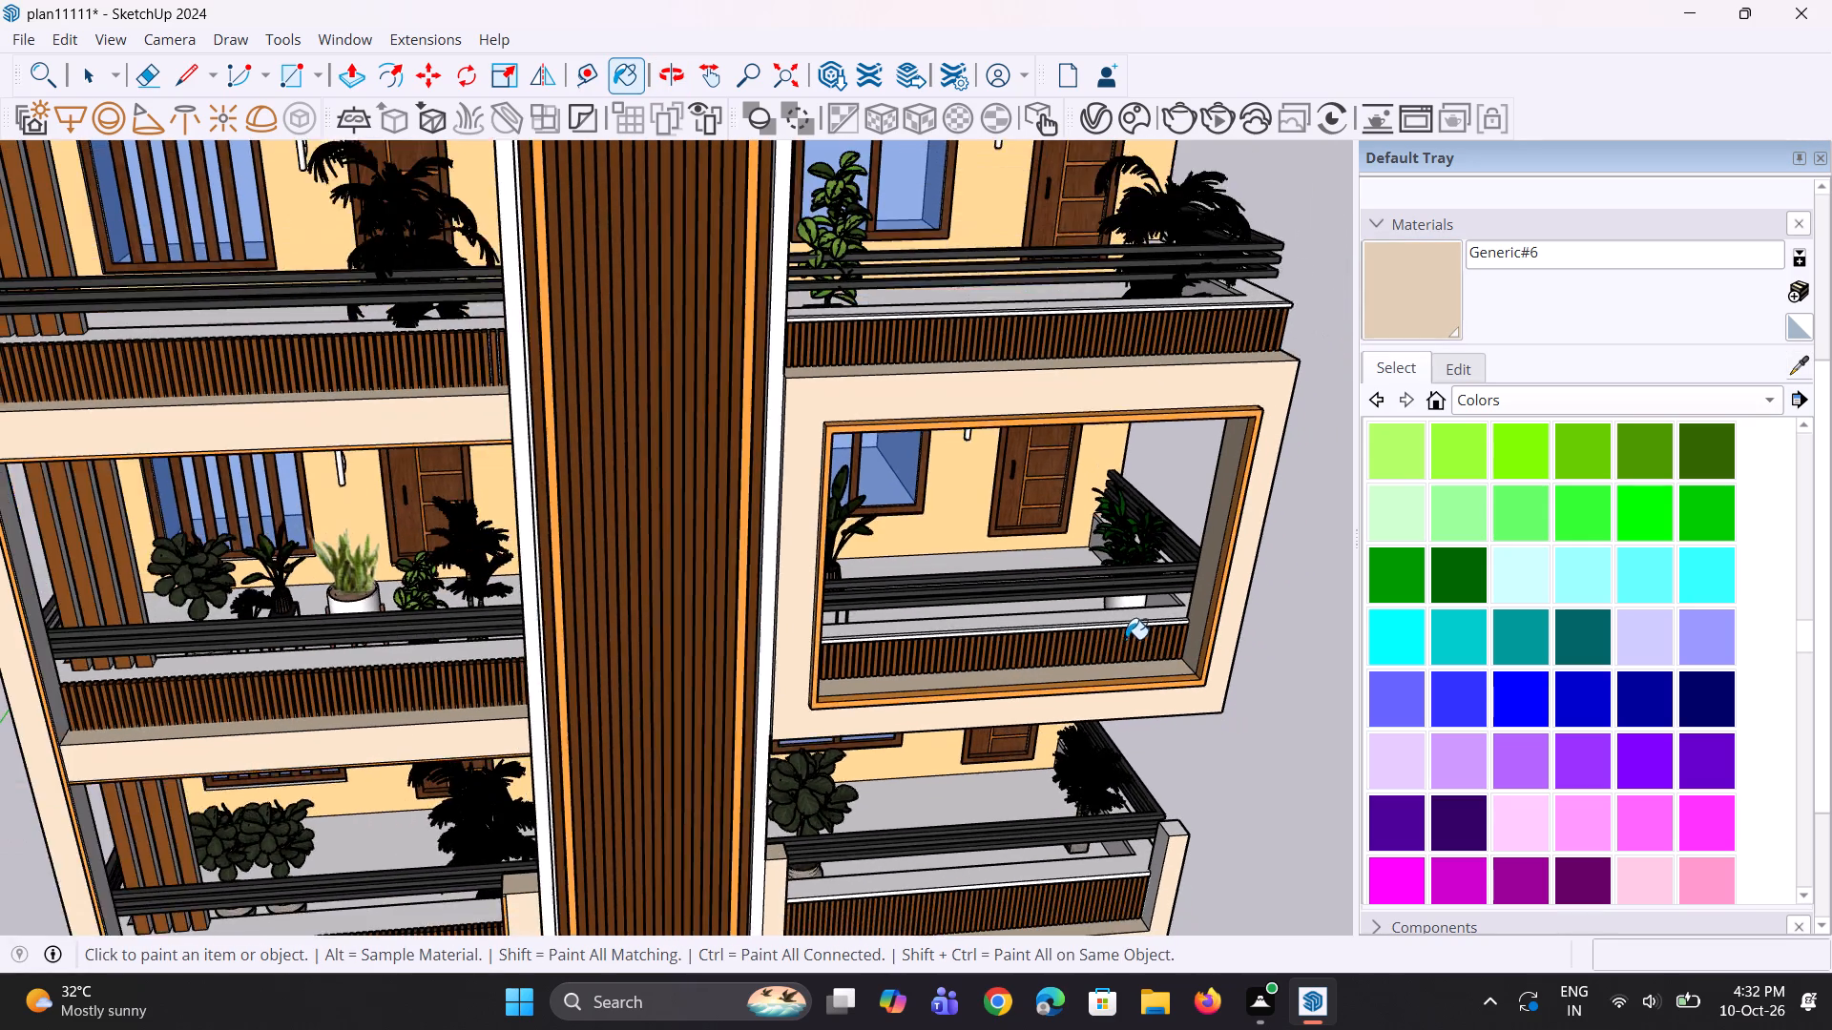
scroll(1072, 896, "up", 6)
left_click(1126, 834)
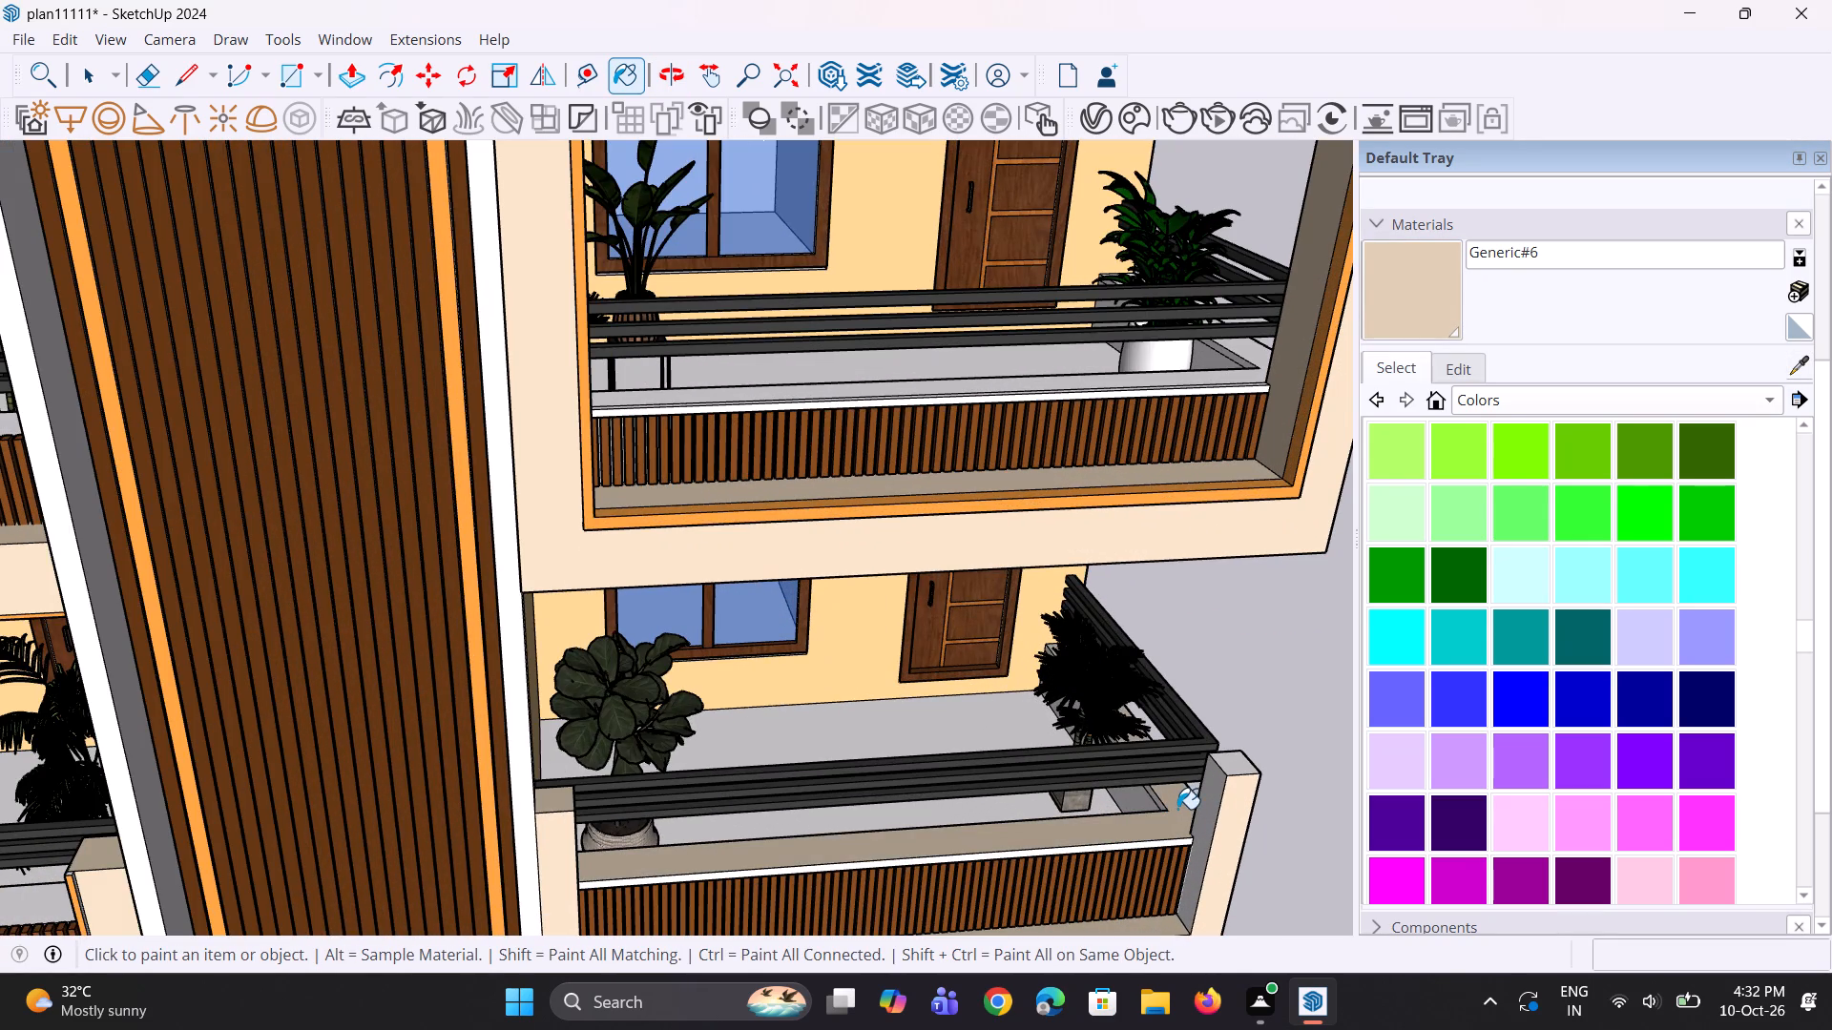
middle_click_drag(1174, 815, 1159, 777)
scroll(1207, 776, "up", 2)
left_click(1237, 772)
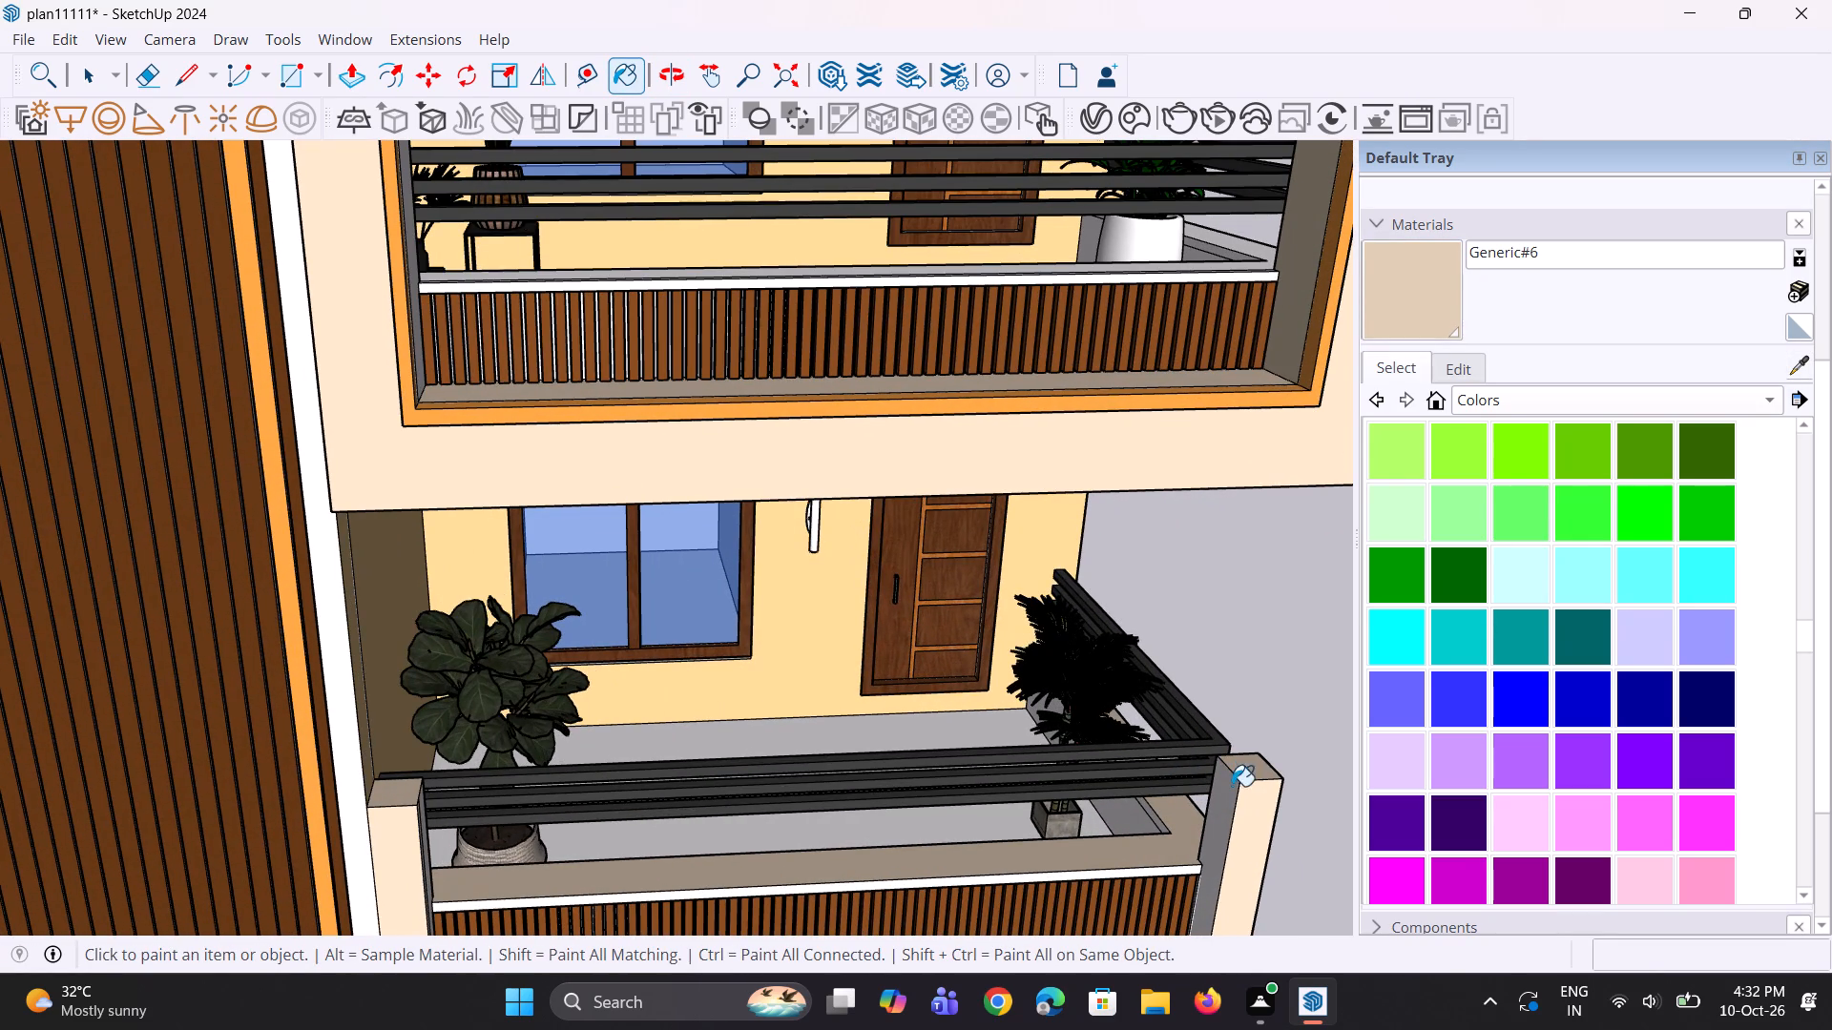
left_click(1224, 794)
scroll(1160, 775, "down", 6)
middle_click_drag(1100, 745, 495, 660)
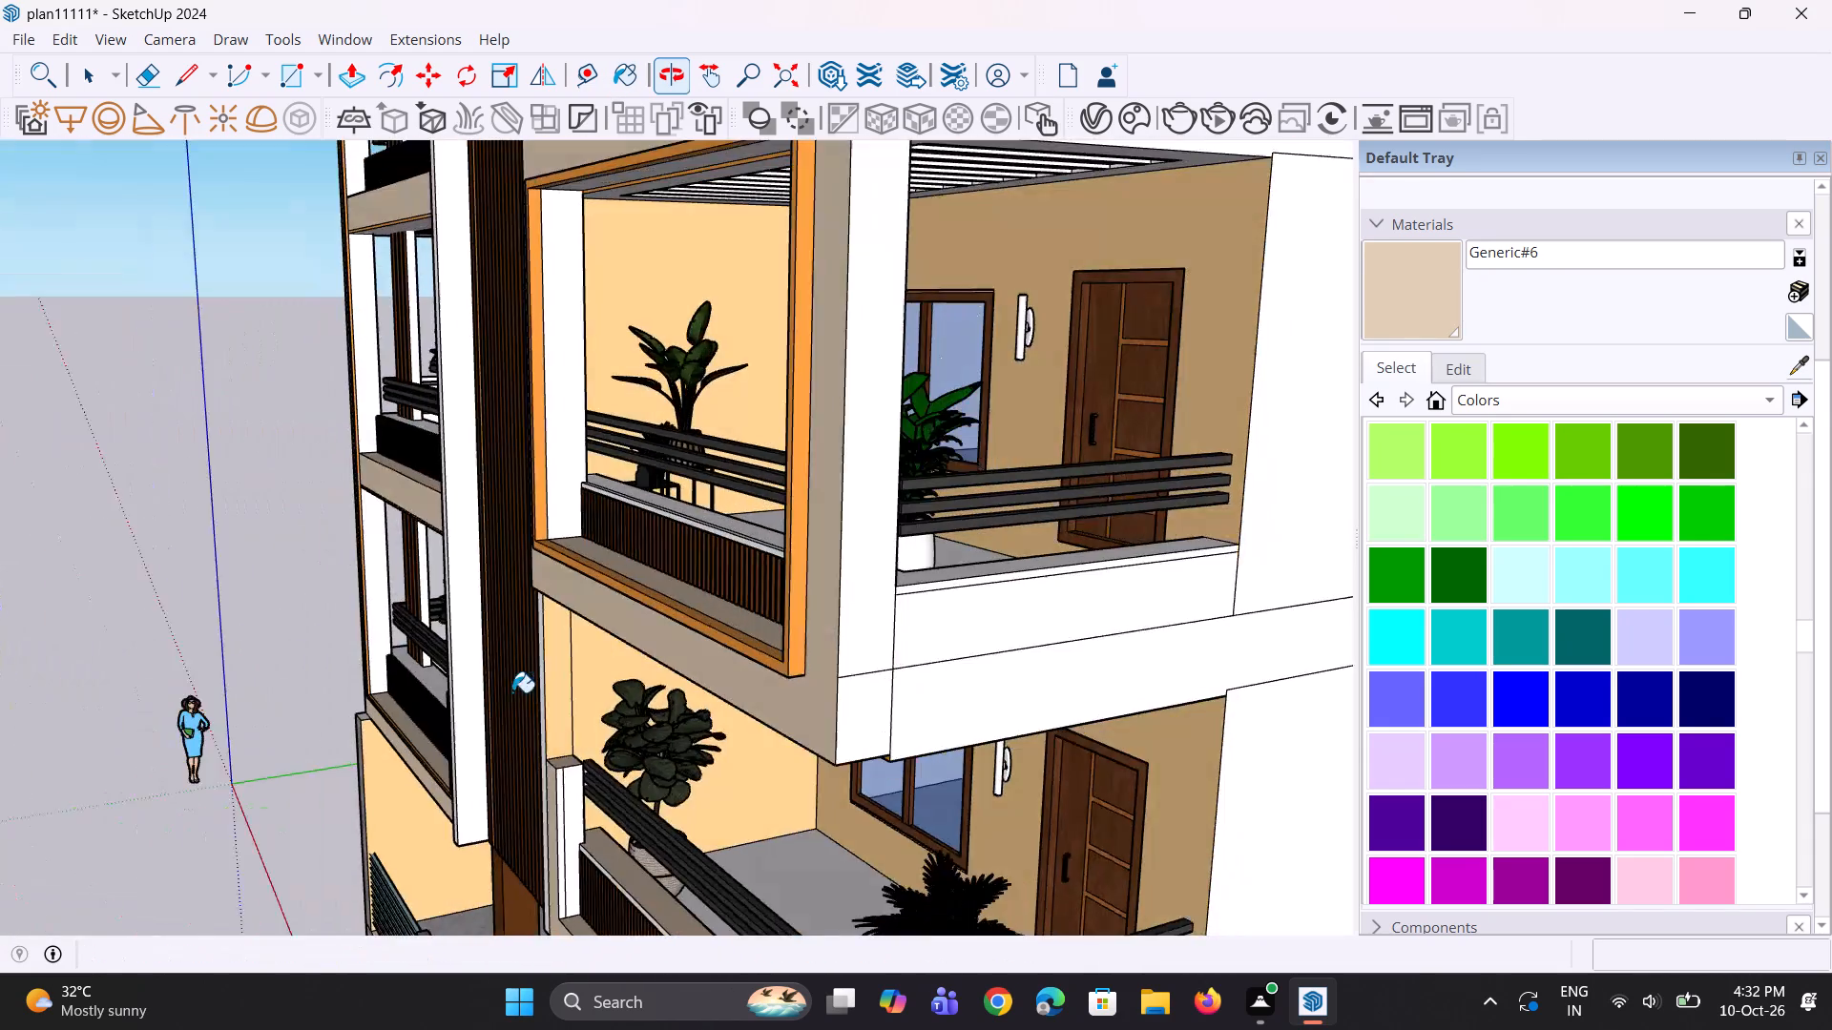
scroll(561, 806, "up", 3)
left_click(573, 808)
left_click(560, 788)
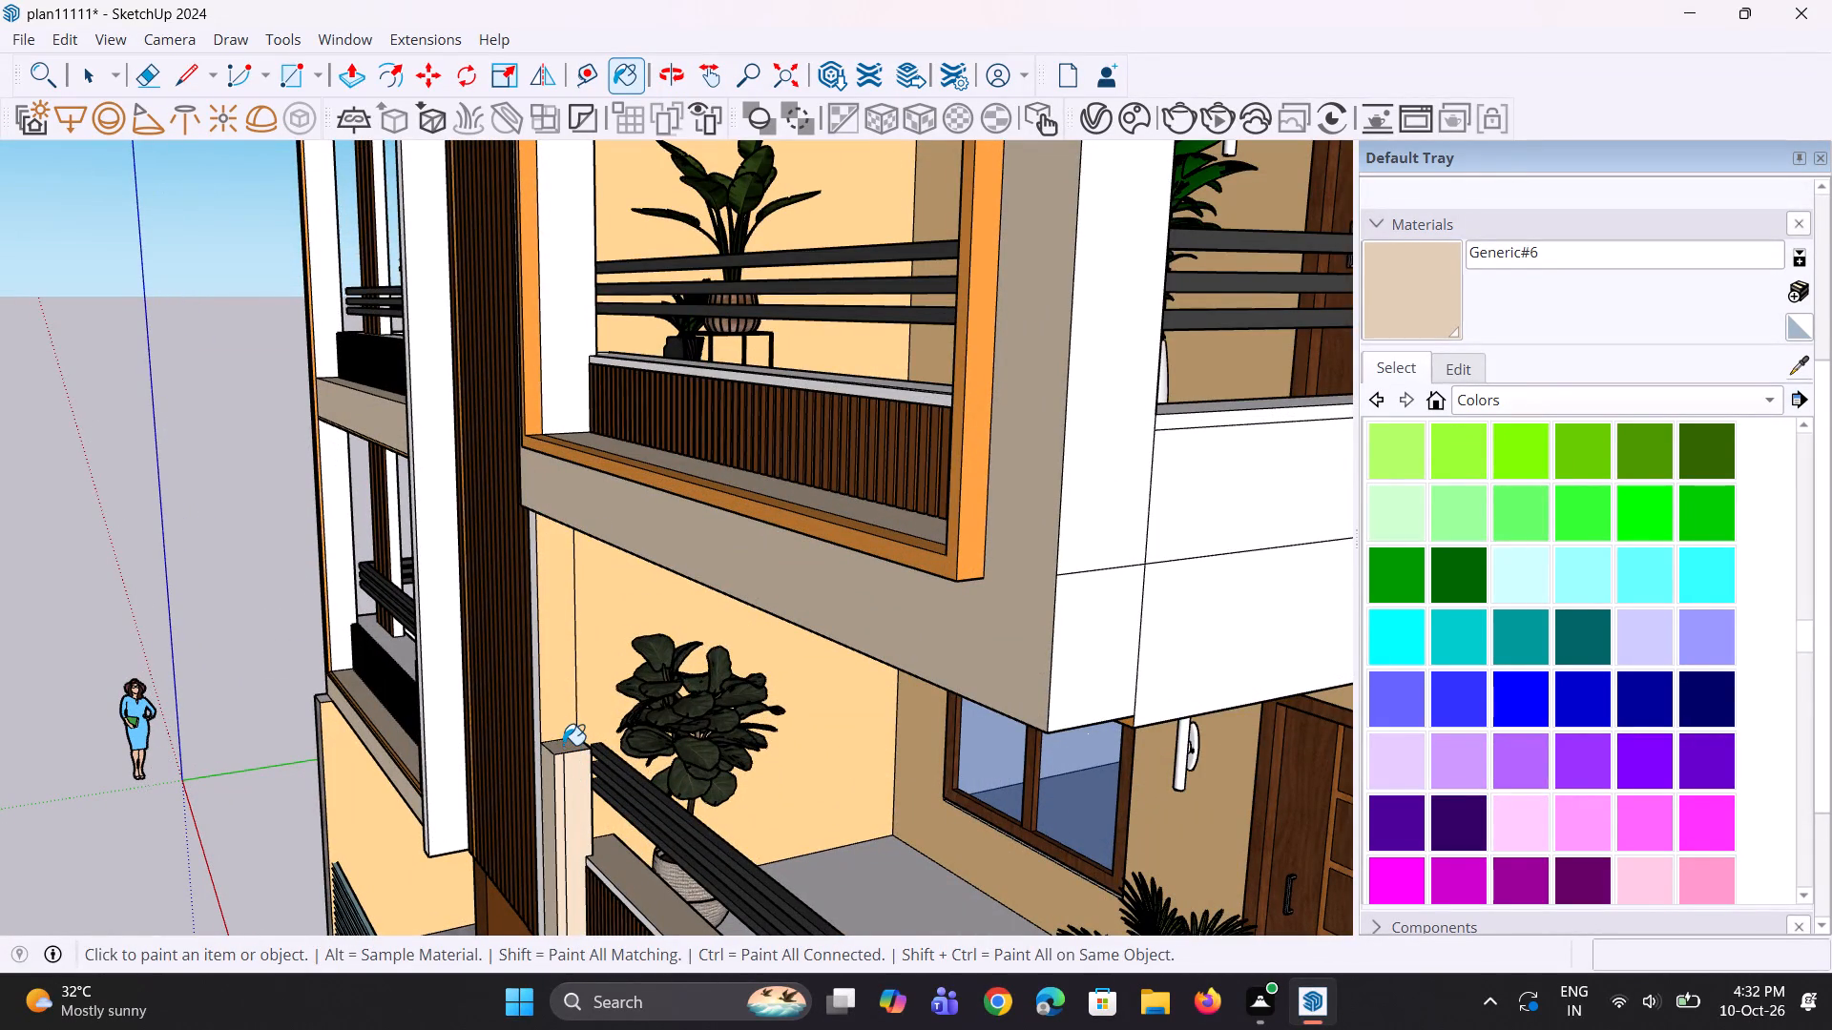
left_click(563, 745)
Paint the middle right balcony frame's inner side face nearest the central slatted panel with Generic#6.
middle_click_drag(555, 752, 630, 801)
scroll(622, 630, "up", 2)
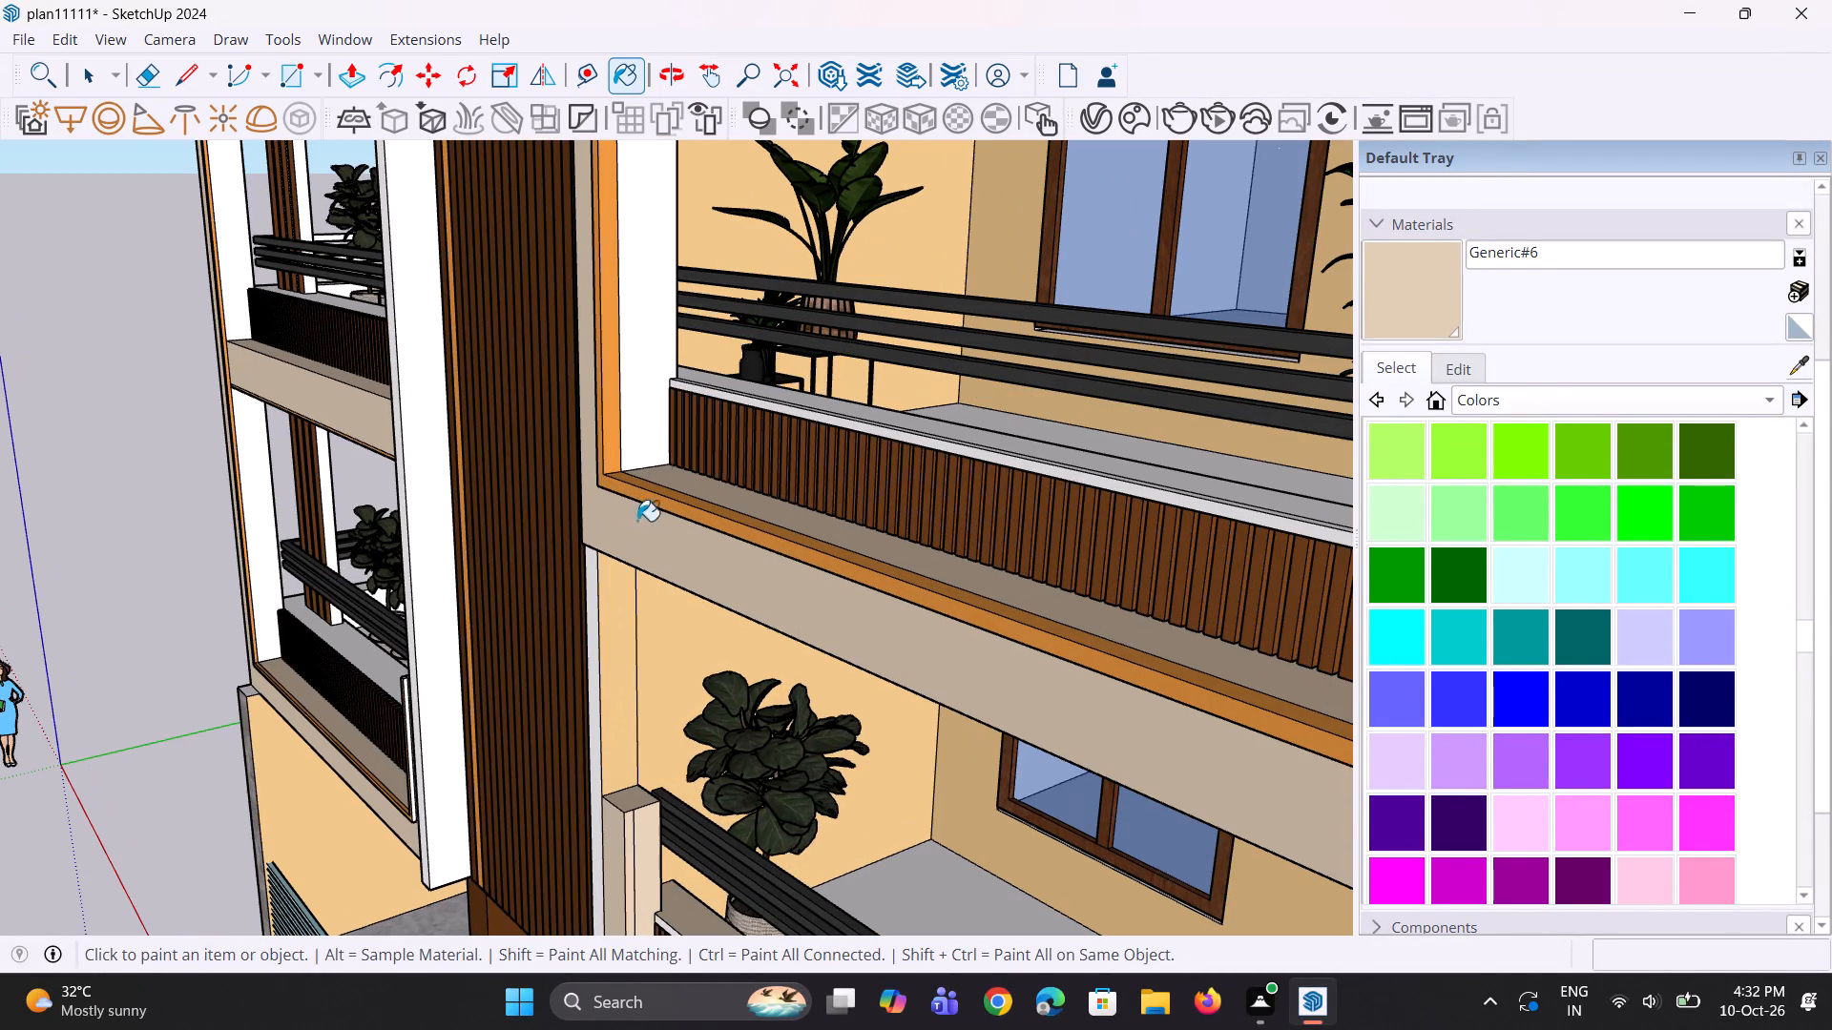
left_click(629, 422)
left_click_drag(675, 472, 684, 479)
Paint the parapet top of the framed middle right balcony with Generic#6.
middle_click_drag(790, 469, 786, 548)
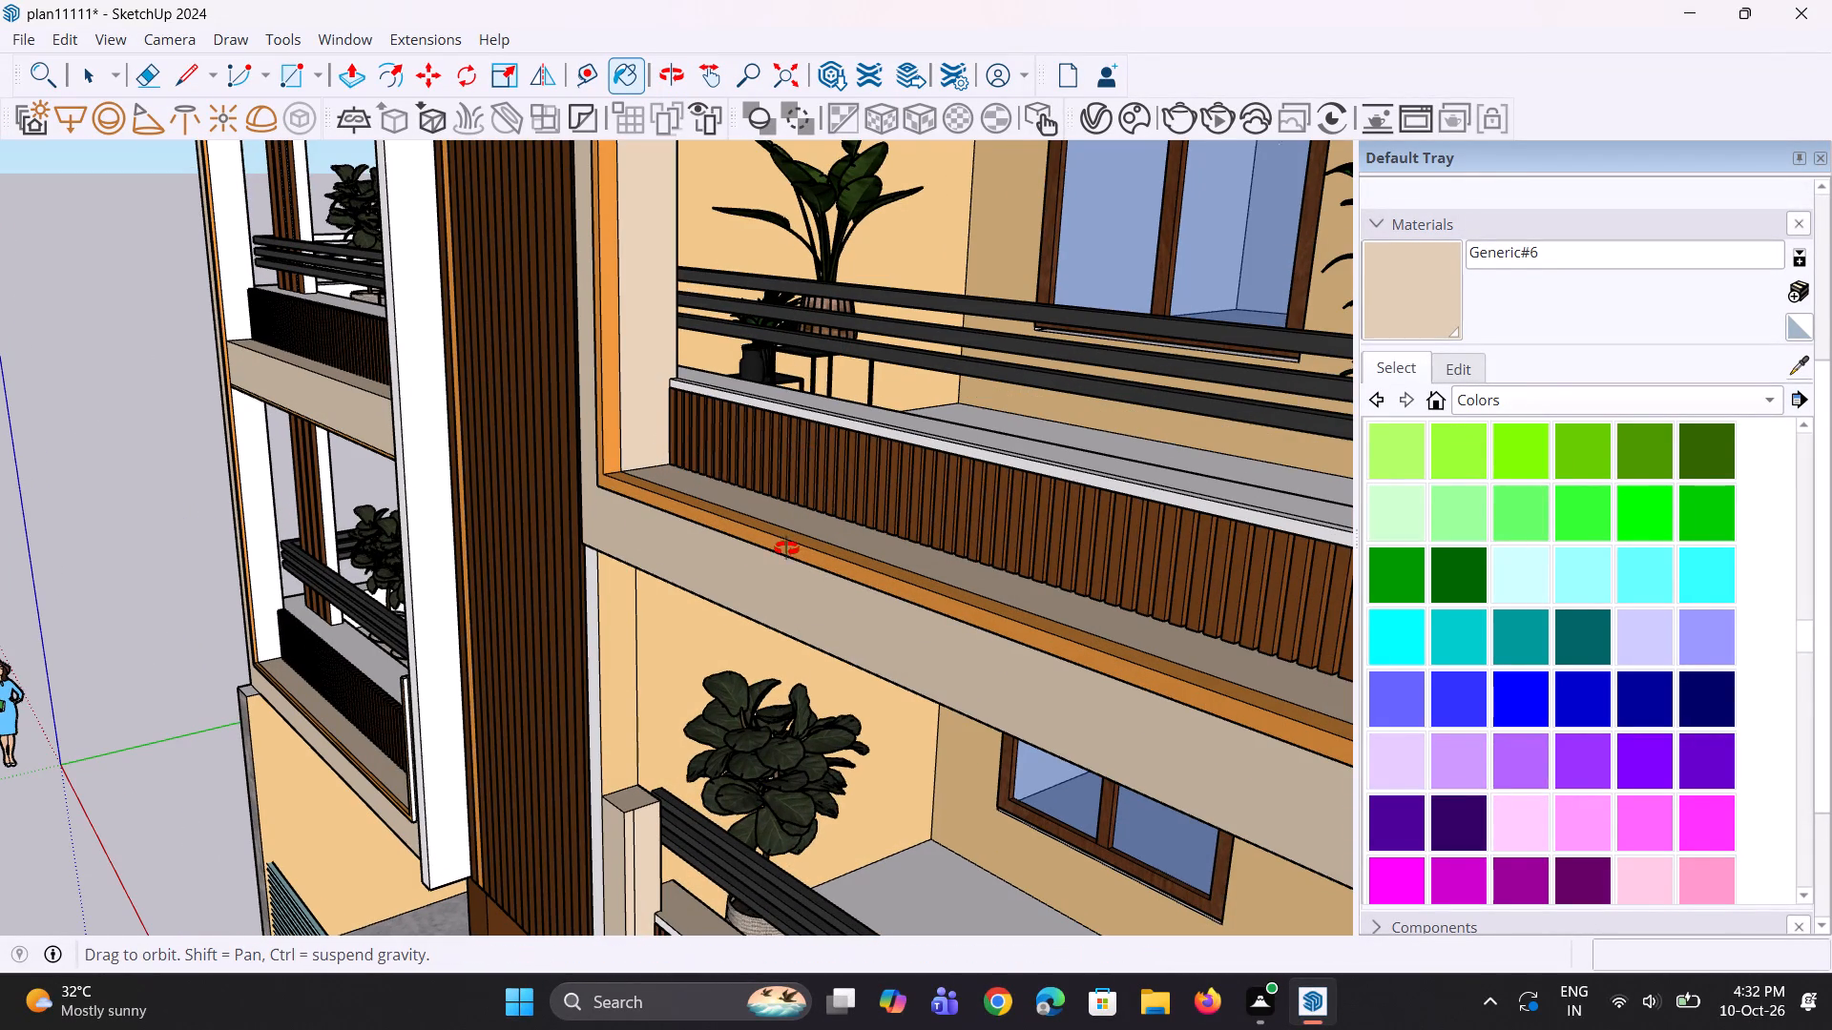
middle_click_drag(786, 548, 913, 657)
scroll(844, 595, "down", 6)
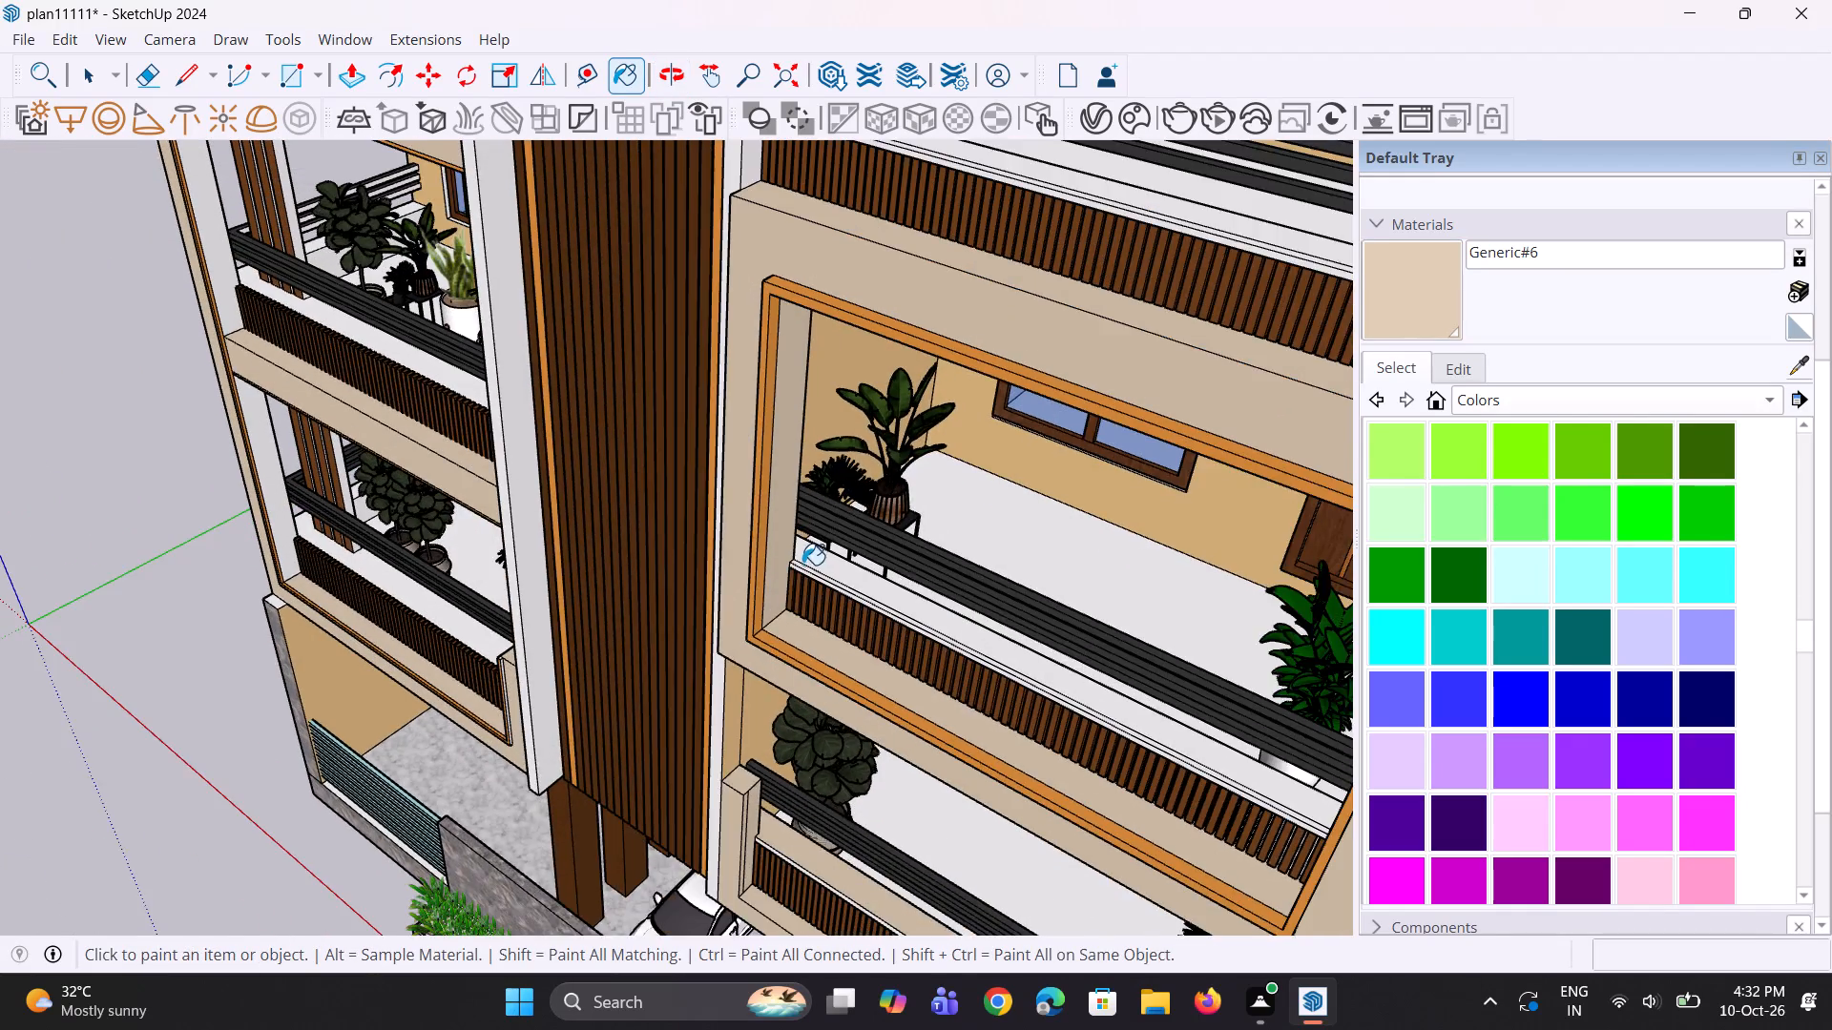
scroll(802, 565, "down", 1)
middle_click_drag(781, 523, 1023, 482)
scroll(1022, 652, "up", 3)
scroll(1048, 532, "up", 4)
middle_click_drag(1051, 521, 1052, 580)
scroll(1036, 527, "up", 2)
left_click(1074, 493)
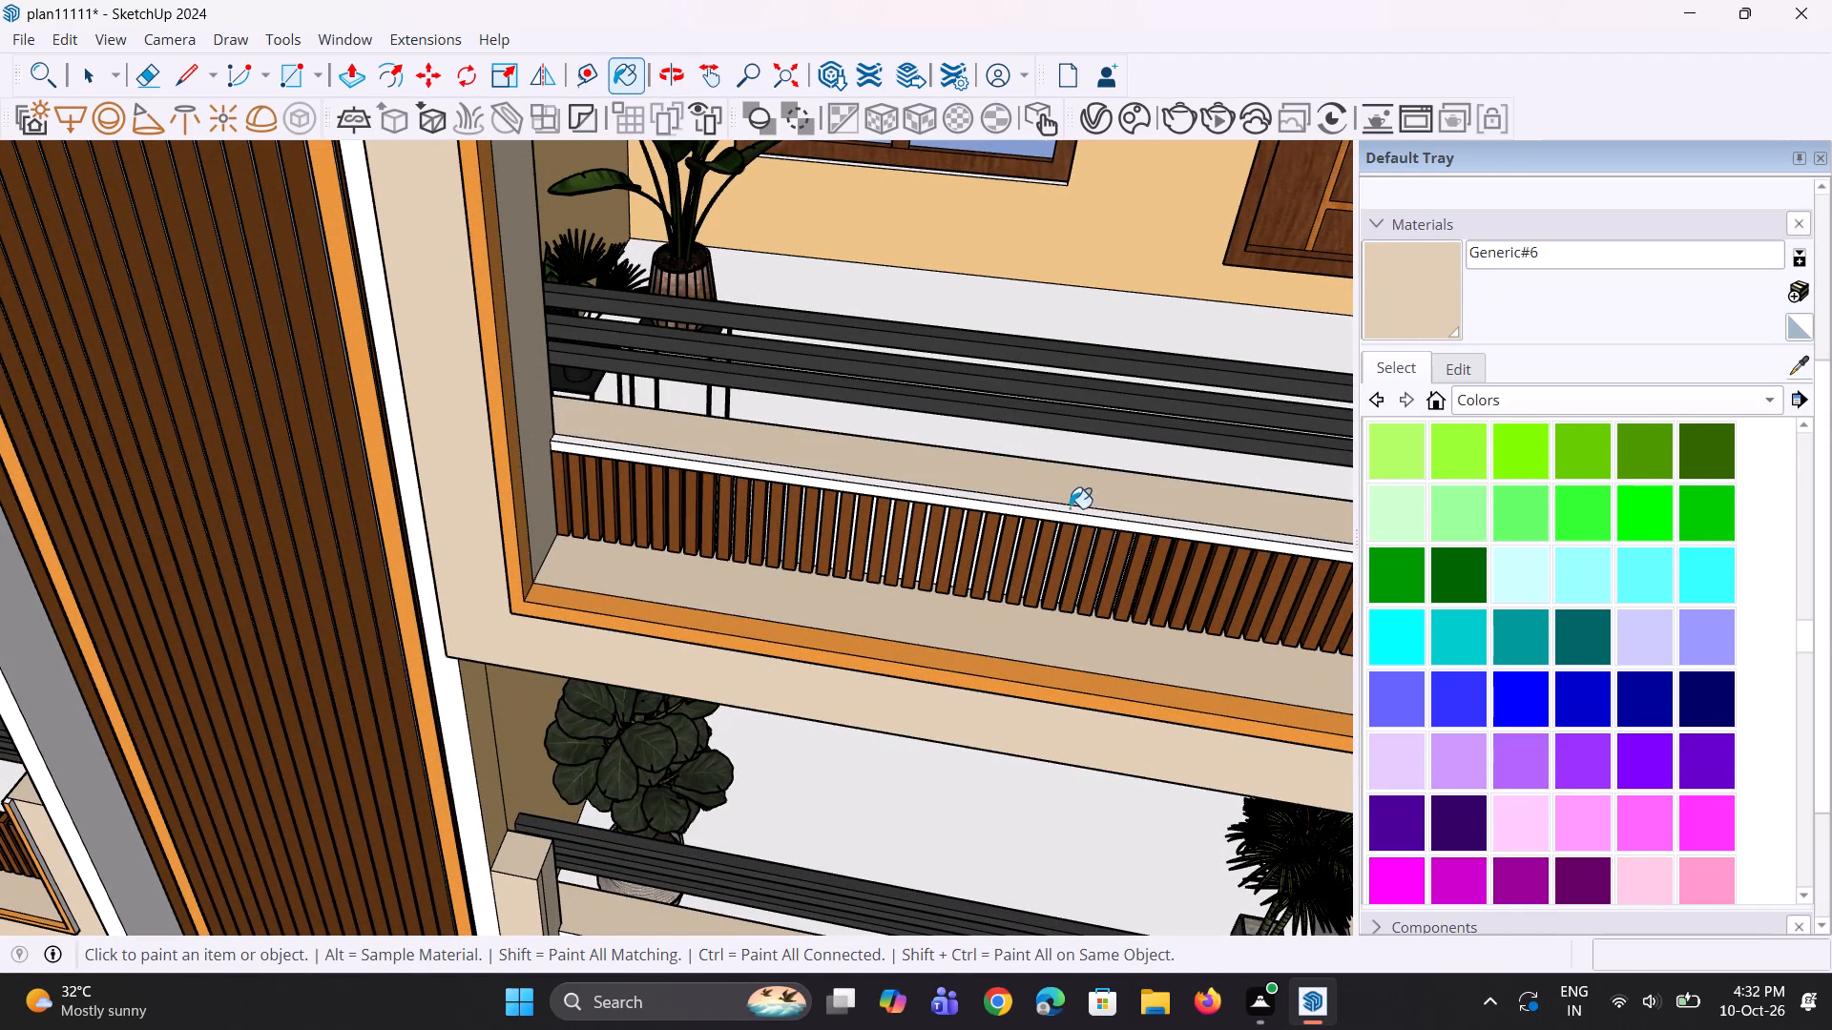
left_click(1077, 513)
Paint the top right balcony's parapet top with Generic#6.
scroll(950, 526, "down", 3)
scroll(891, 521, "up", 1)
middle_click_drag(891, 518, 930, 455)
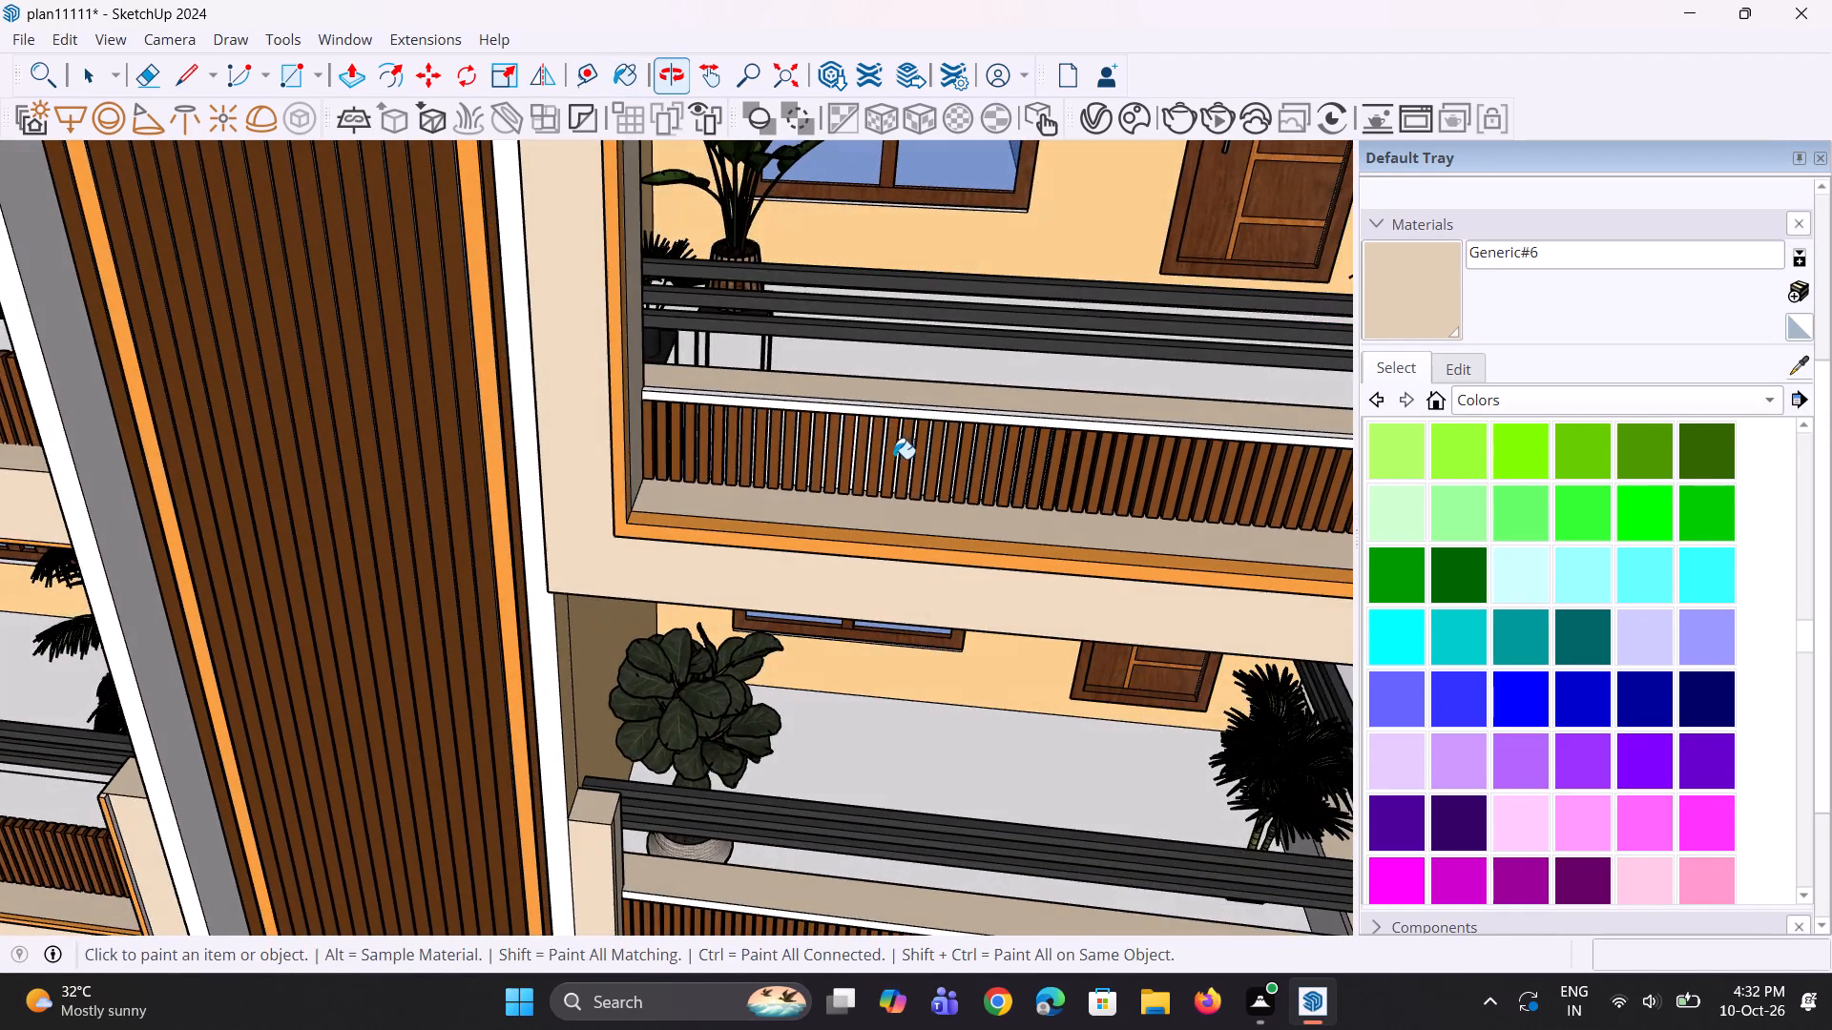
scroll(861, 465, "up", 8)
middle_click_drag(898, 418, 888, 523)
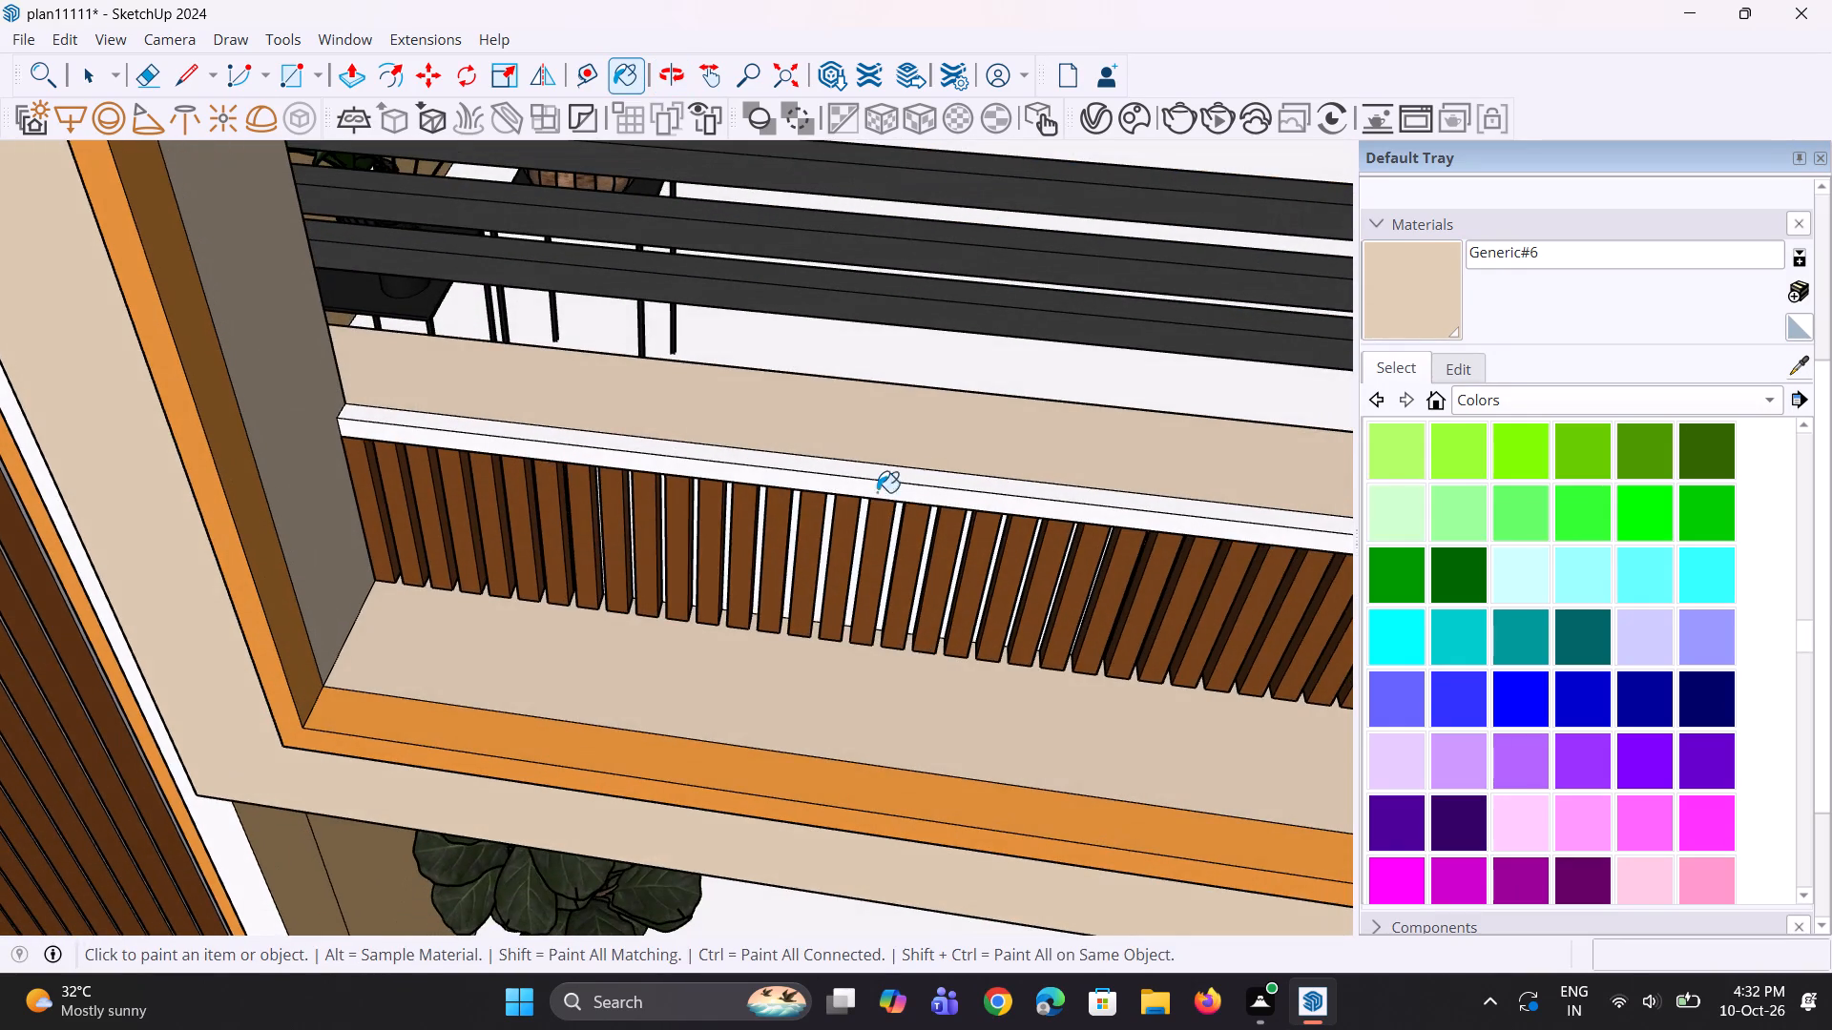
scroll(689, 575, "down", 5)
scroll(565, 546, "down", 16)
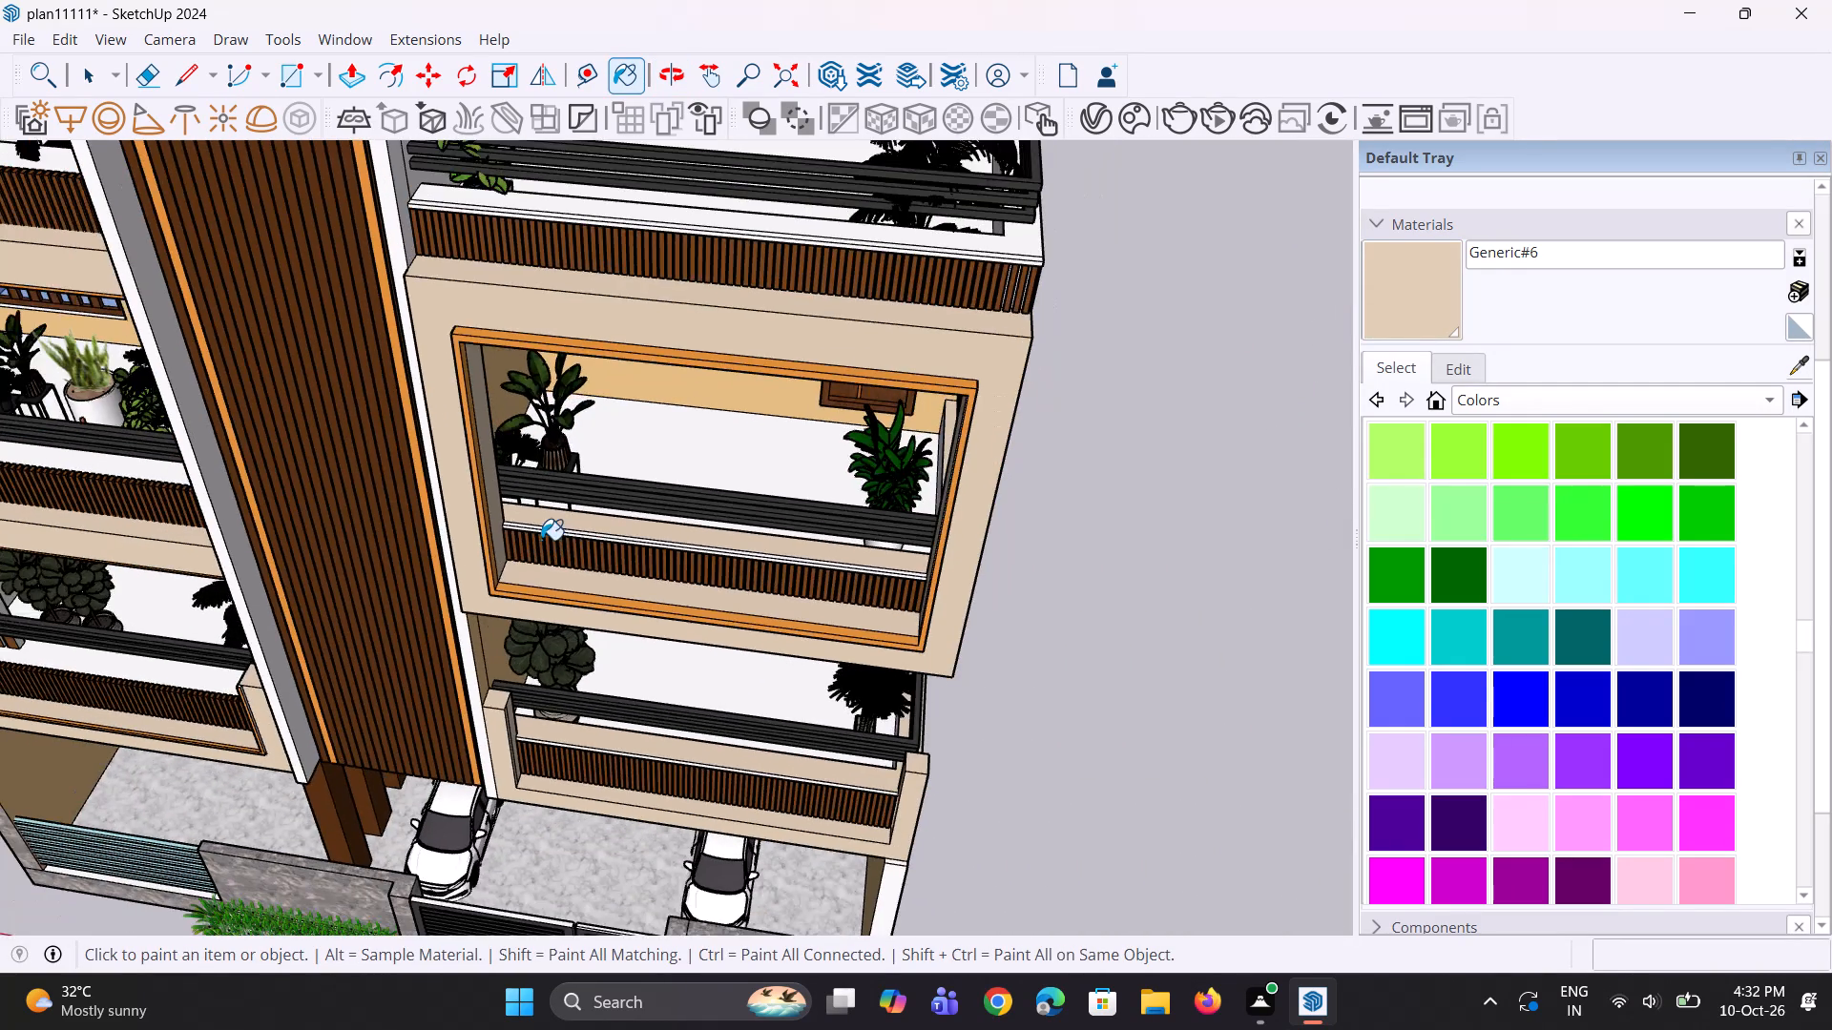
scroll(541, 540, "down", 1)
scroll(706, 405, "up", 3)
scroll(842, 359, "up", 3)
left_click(855, 343)
Examine the right-hand balconies for remaining unpainted parapet and post surfaces.
scroll(813, 334, "up", 6)
middle_click(323, 290)
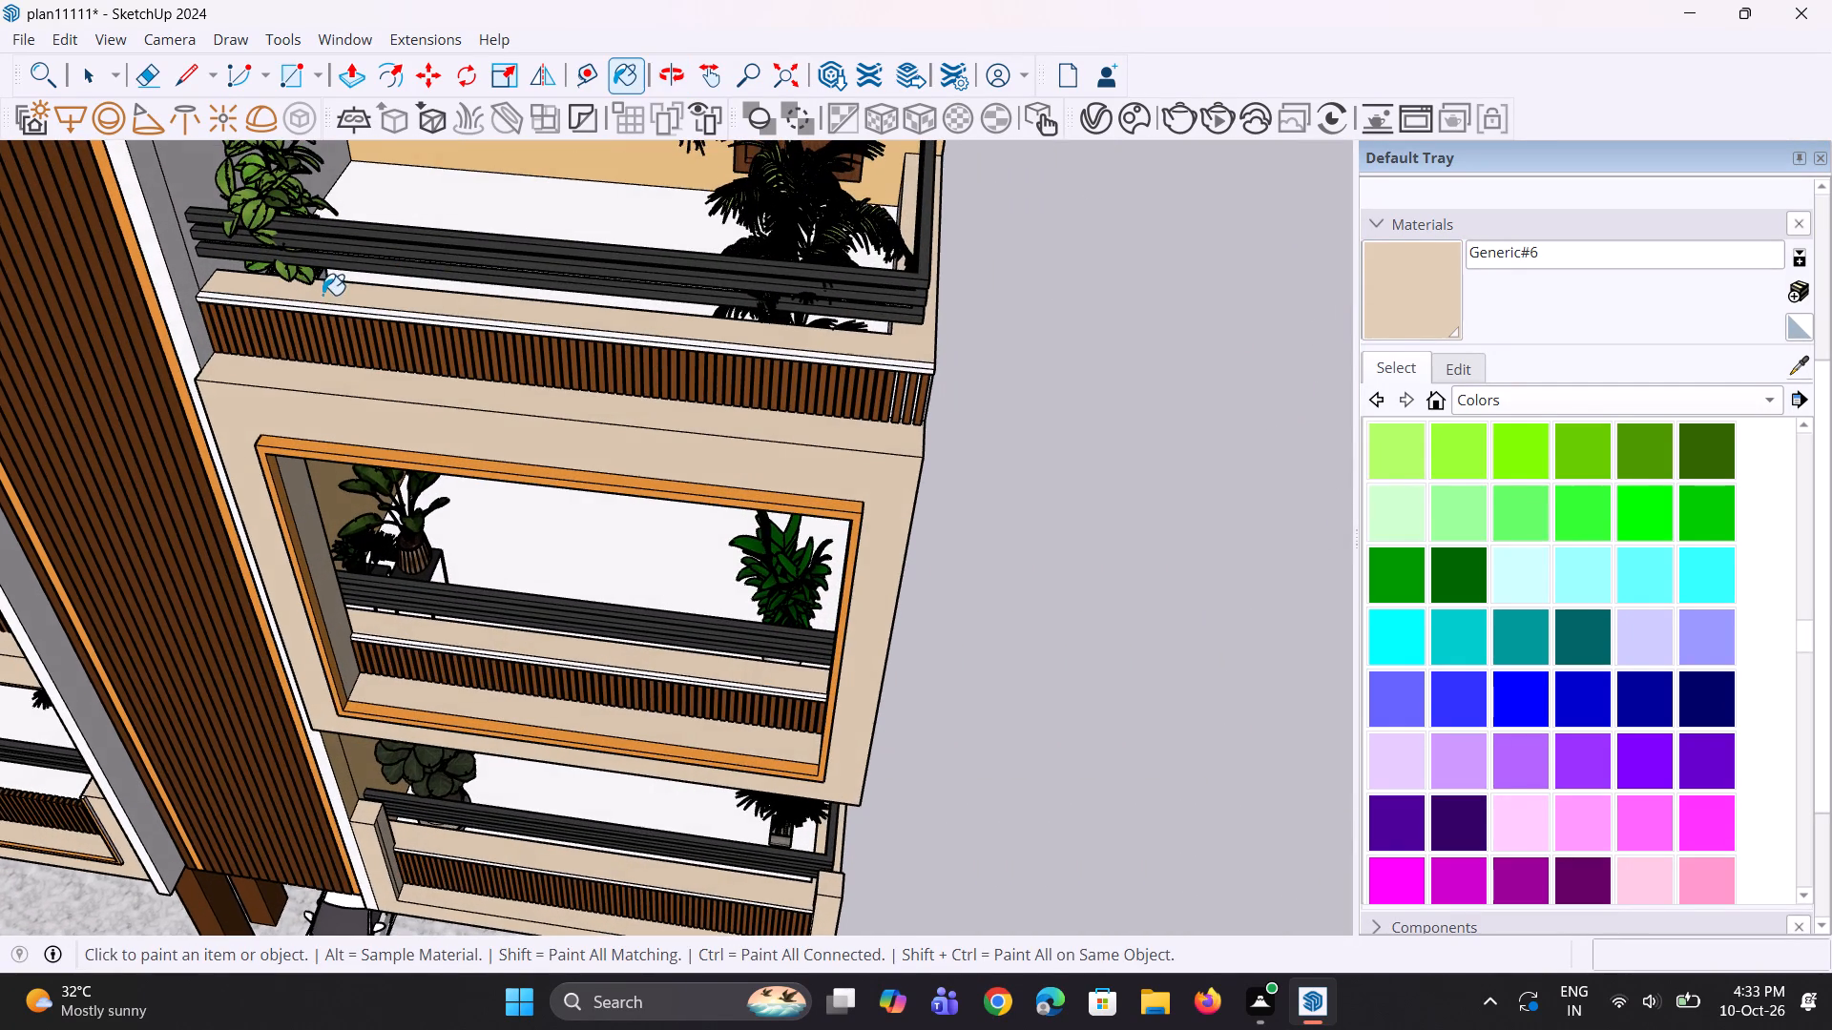
scroll(355, 305, "down", 8)
middle_click_drag(403, 304, 474, 319)
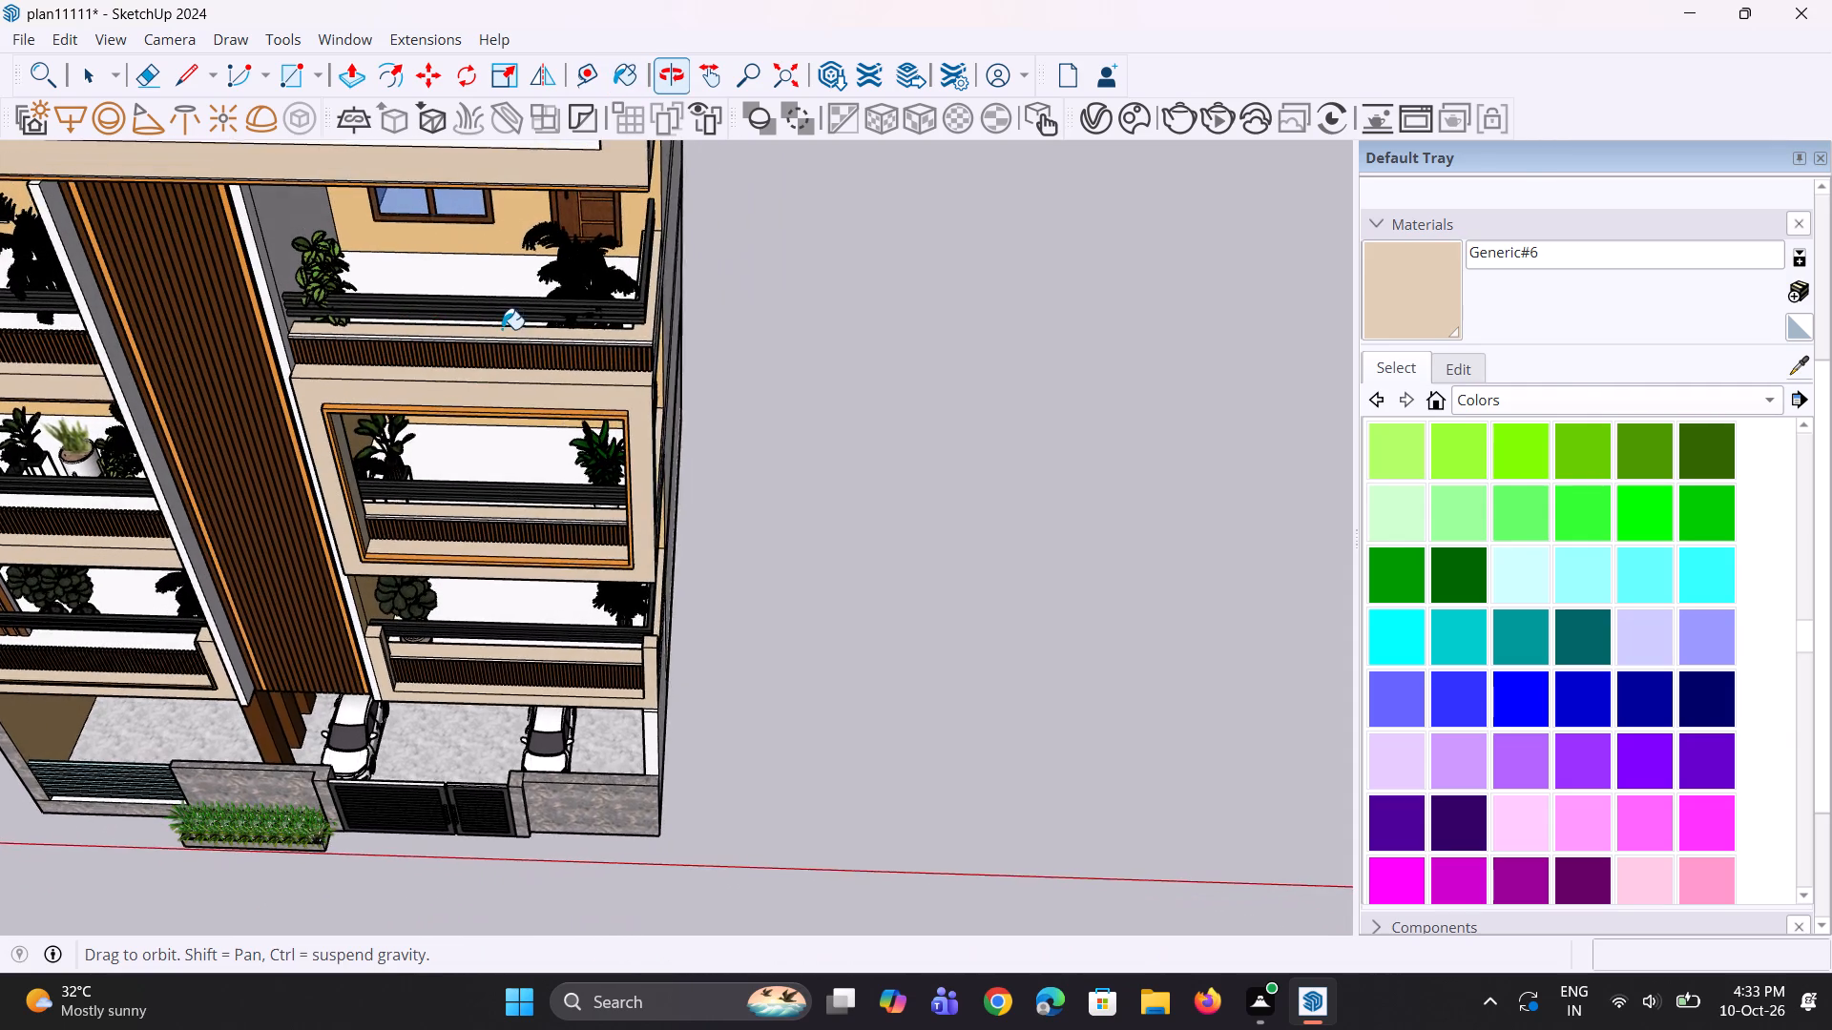
scroll(549, 359, "up", 3)
scroll(661, 313, "up", 4)
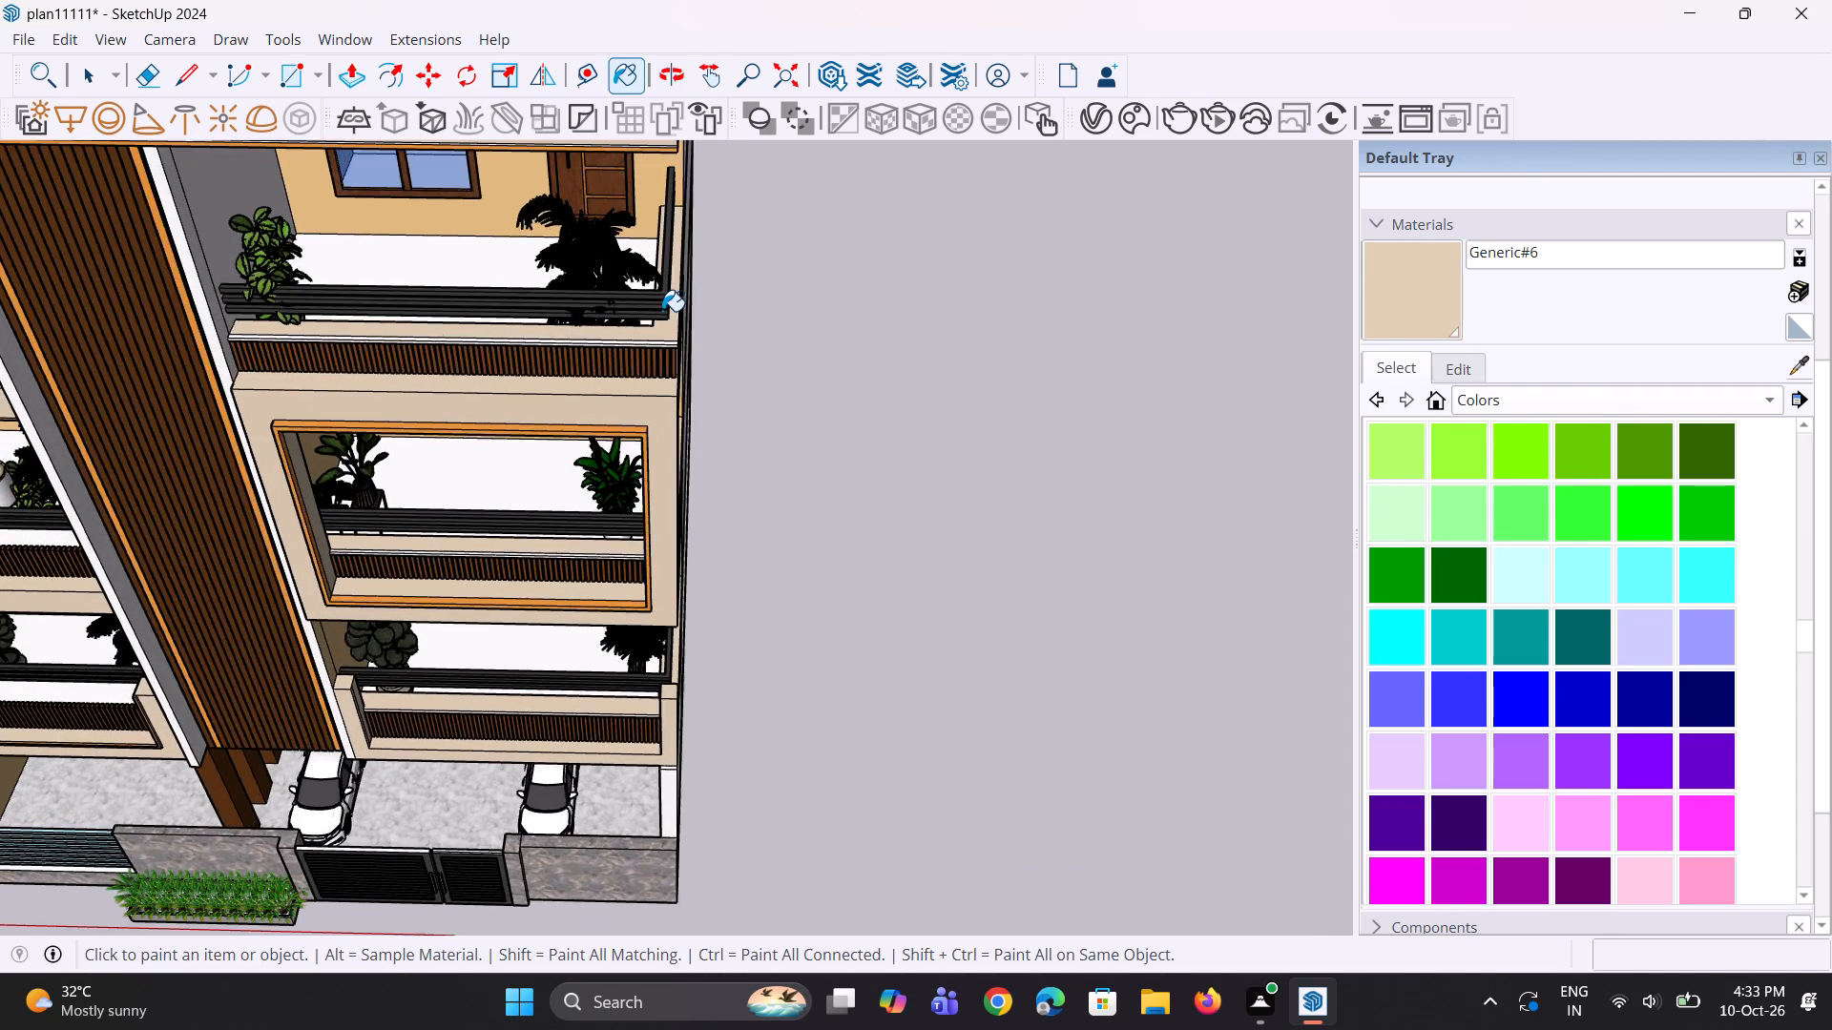
scroll(662, 311, "up", 7)
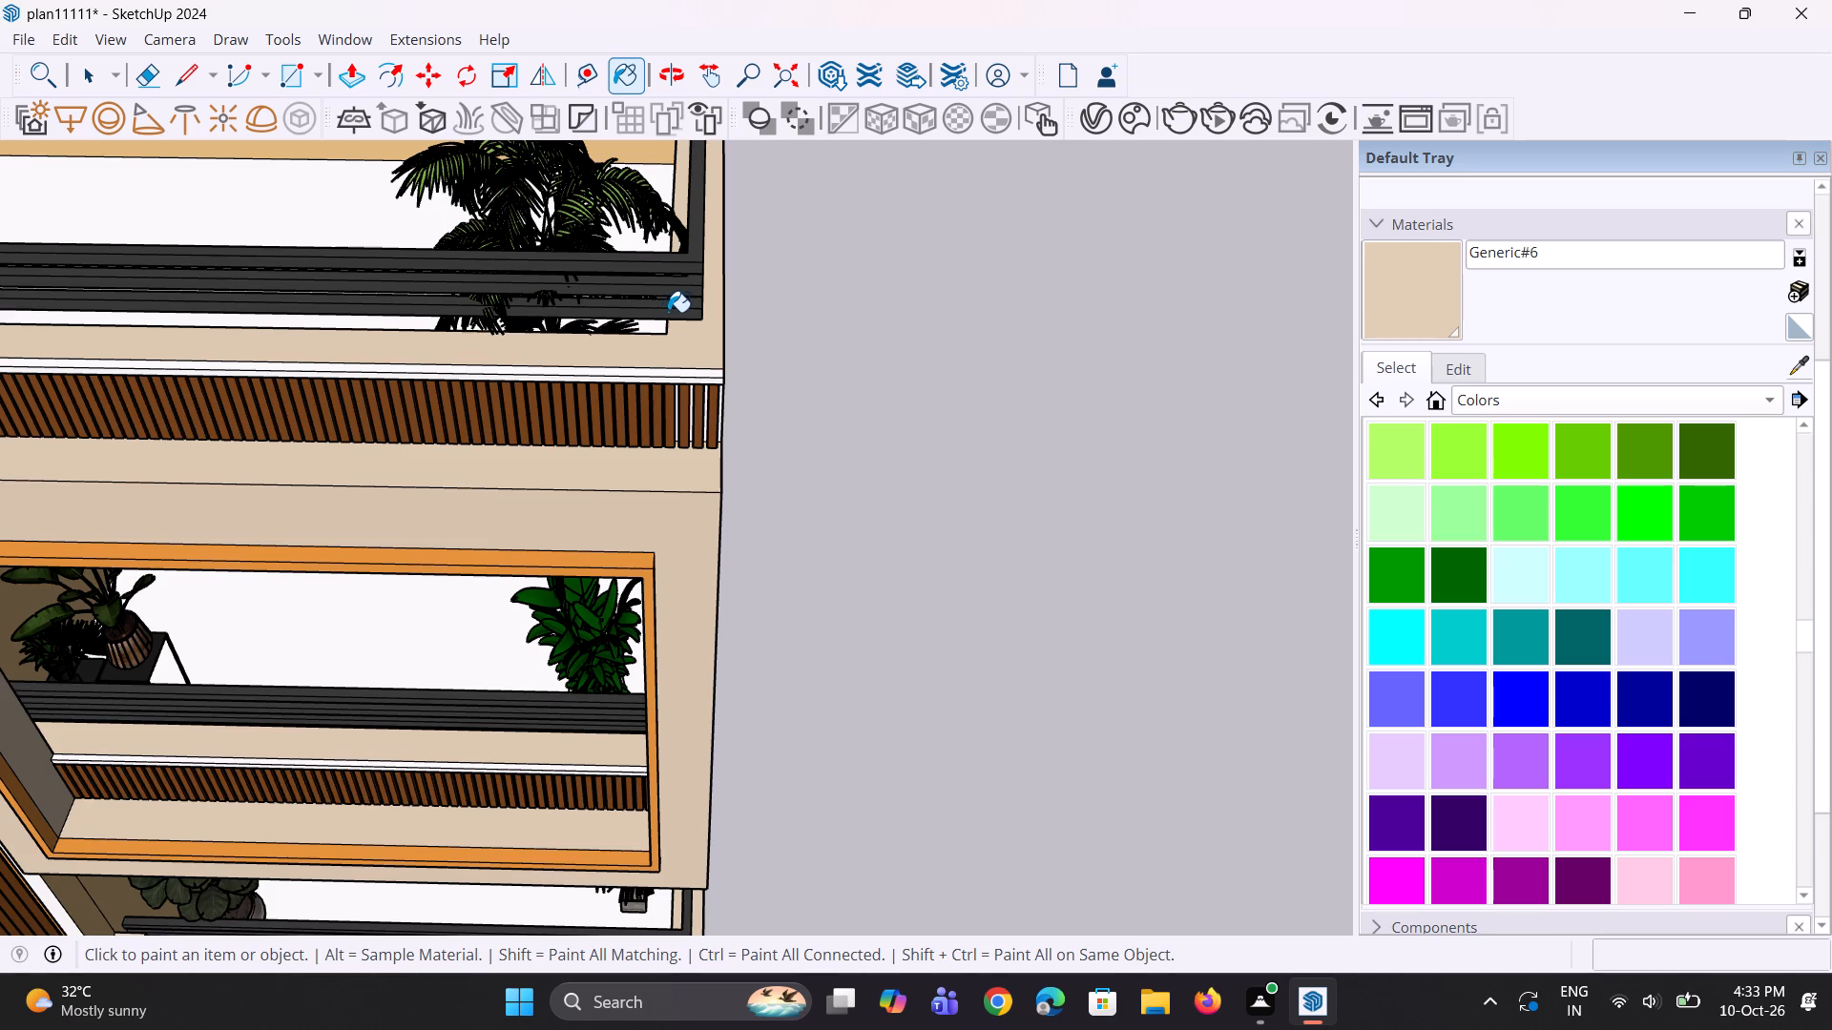
scroll(741, 348, "down", 6)
scroll(859, 345, "down", 5)
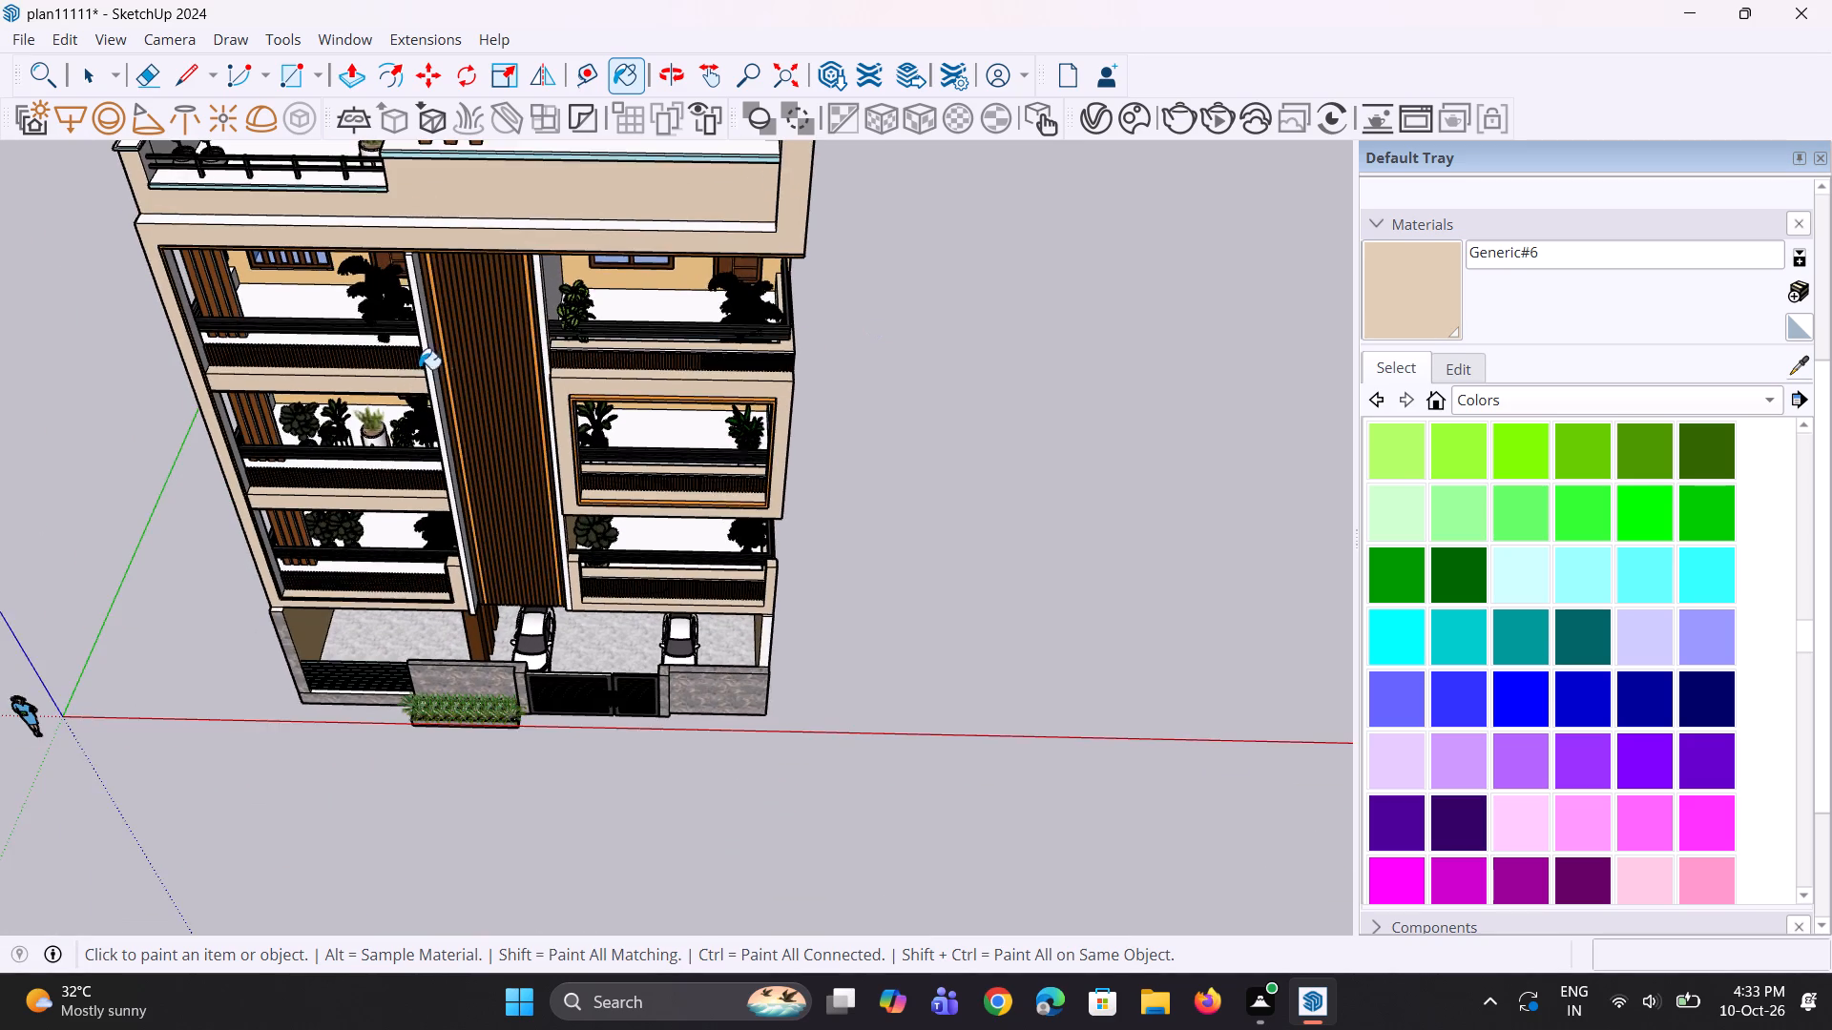
Paint the narrow side faces beside the top left balcony's slab band, next to the central slatted panel, with Generic#6.
scroll(355, 369, "up", 15)
middle_click_drag(441, 425, 619, 393)
left_click(744, 299)
scroll(738, 371, "down", 1)
left_click(745, 373)
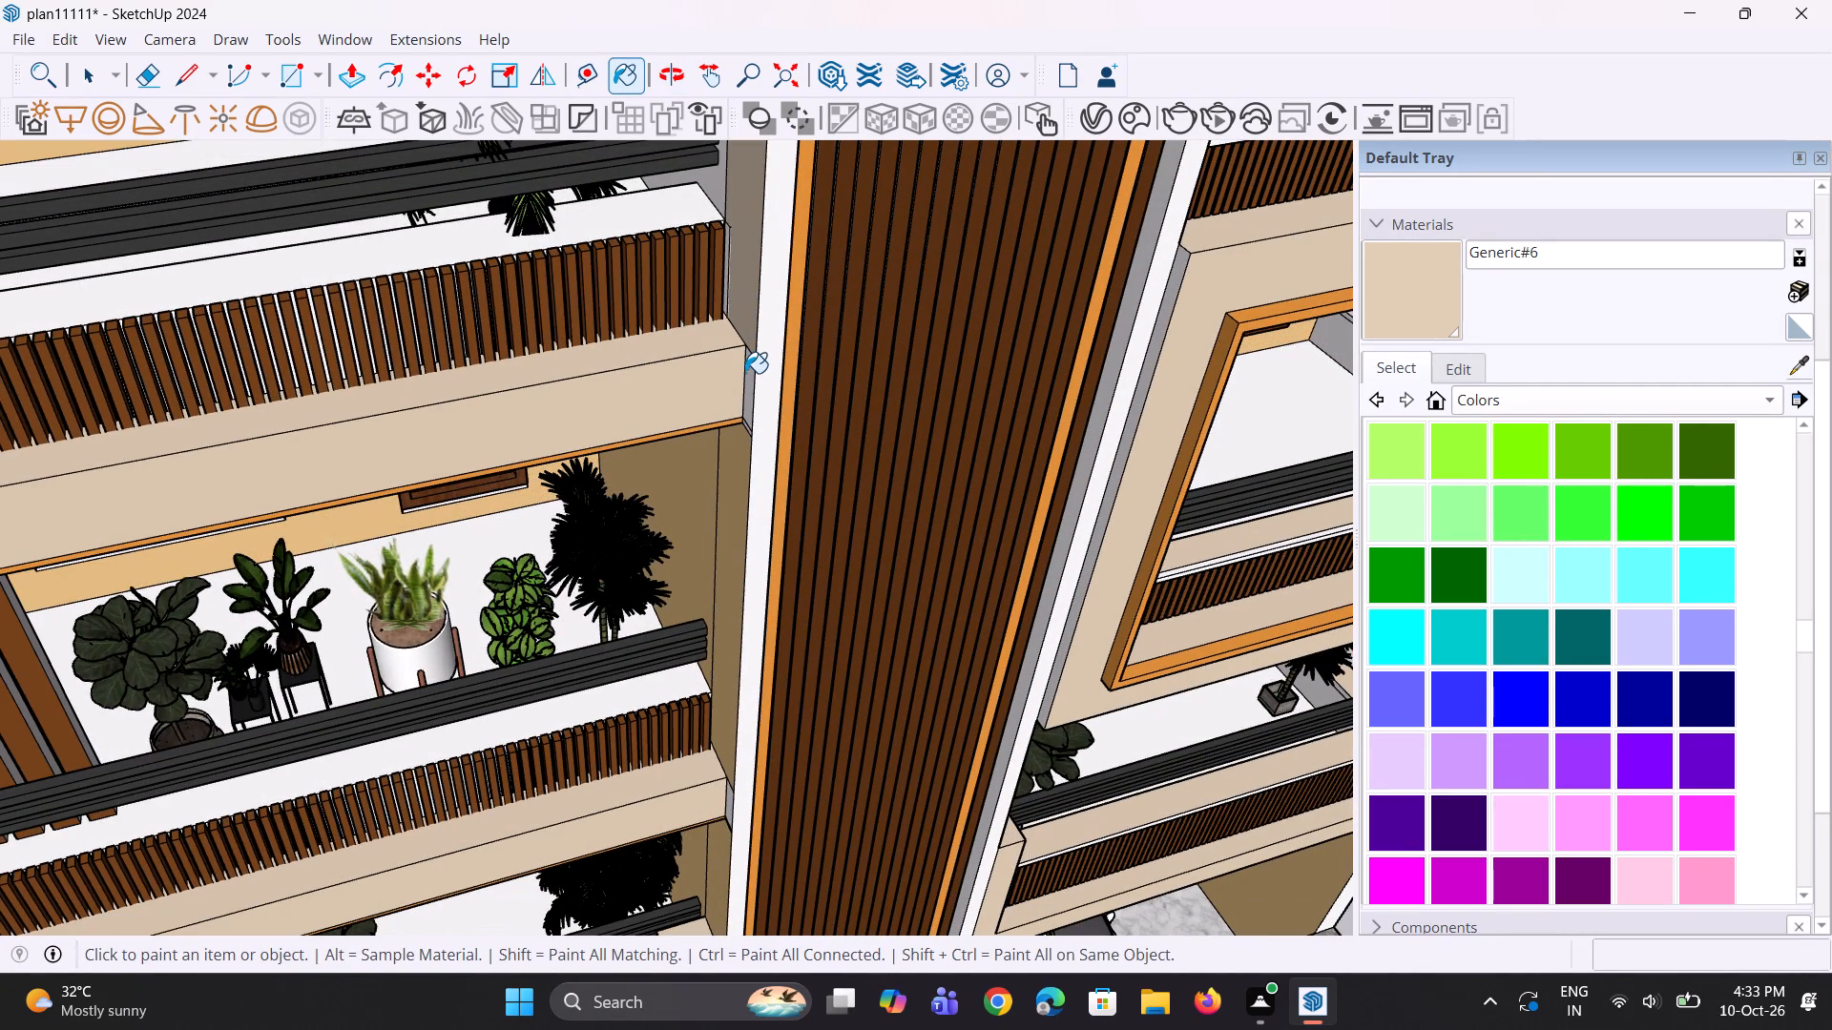
left_click(751, 389)
scroll(749, 393, "up", 3)
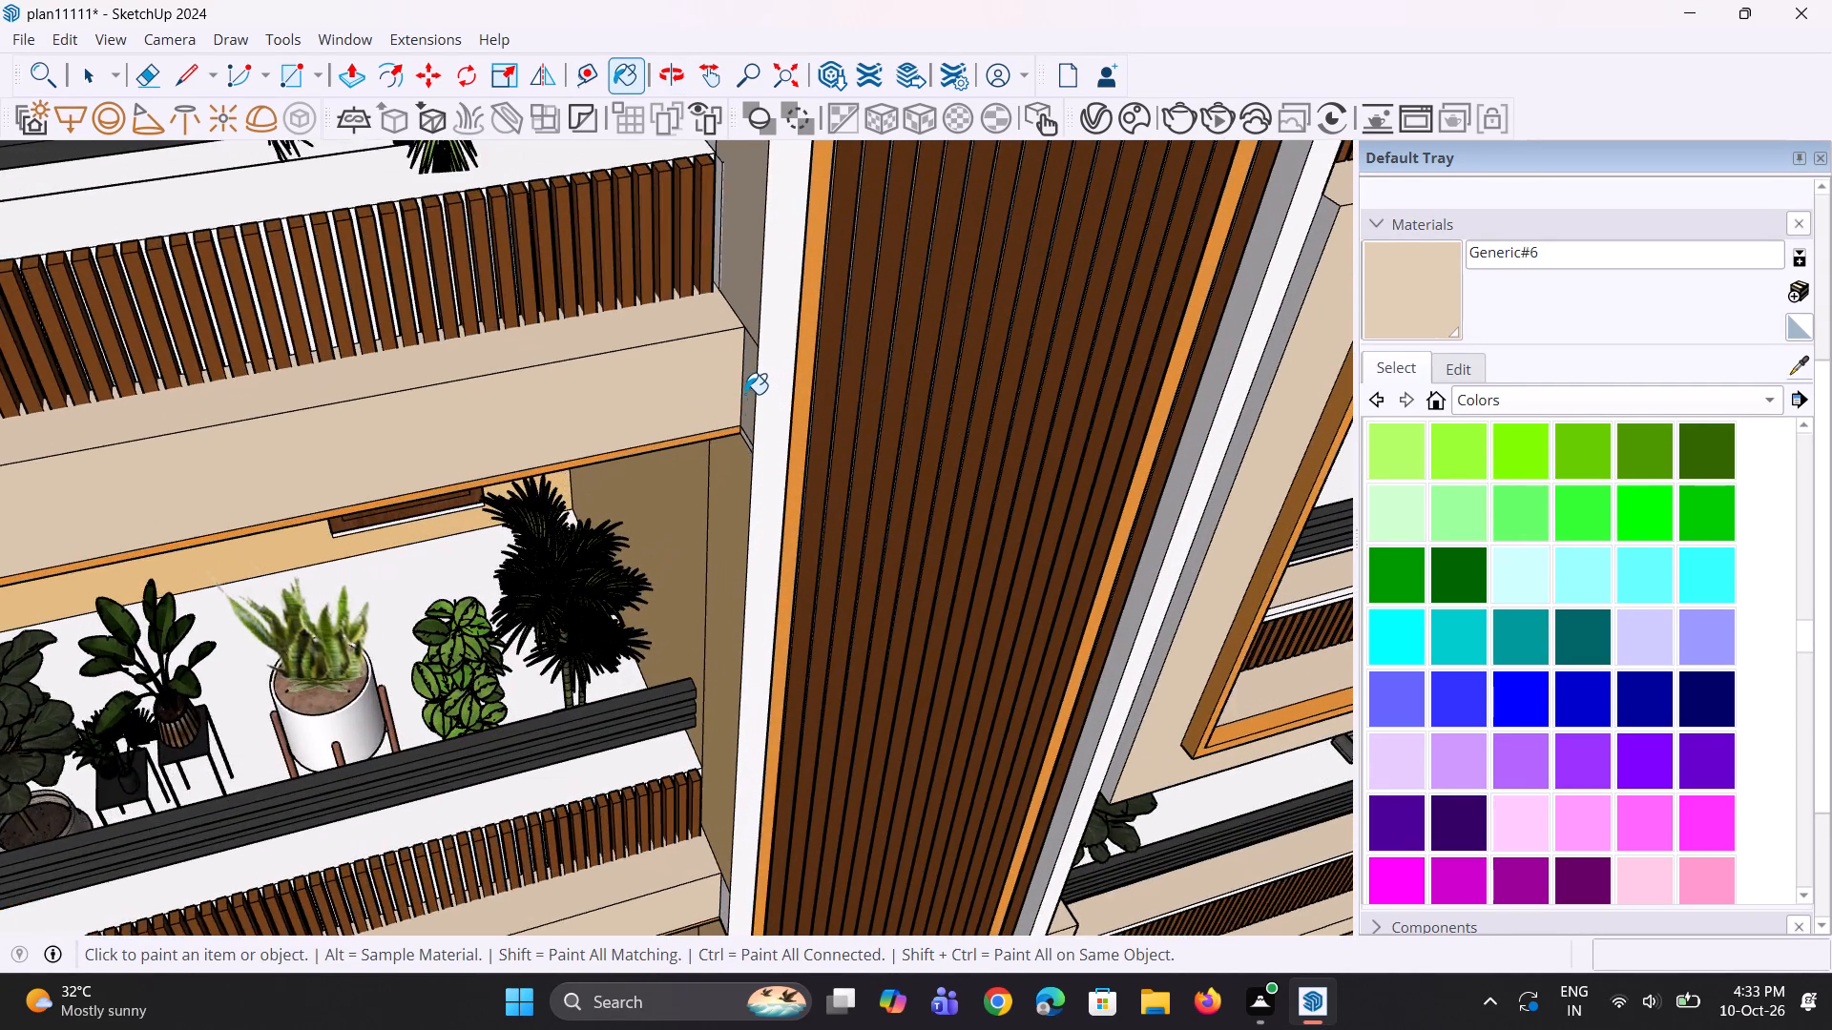
Review the front facade and its balconies from several distances for surfaces still needing a finish.
scroll(745, 394, "down", 12)
middle_click_drag(892, 669, 890, 534)
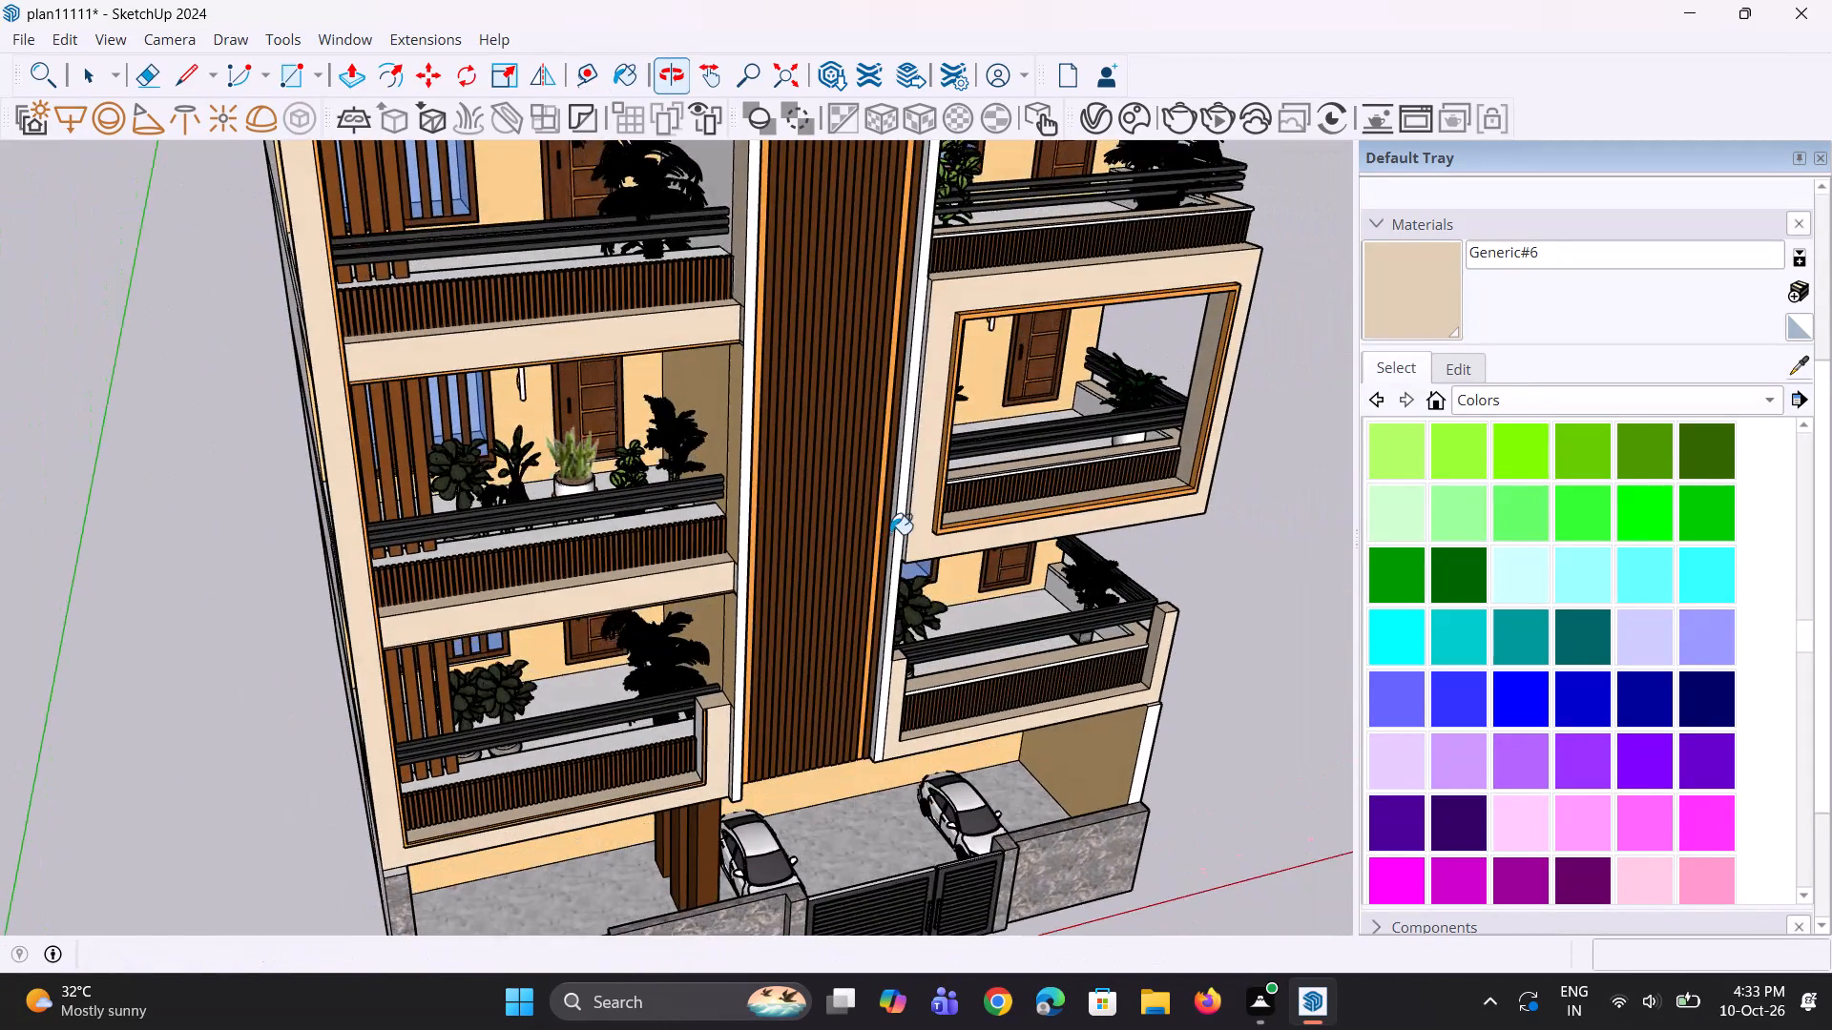
scroll(885, 598, "down", 5)
middle_click_drag(814, 686, 782, 634)
scroll(772, 652, "up", 2)
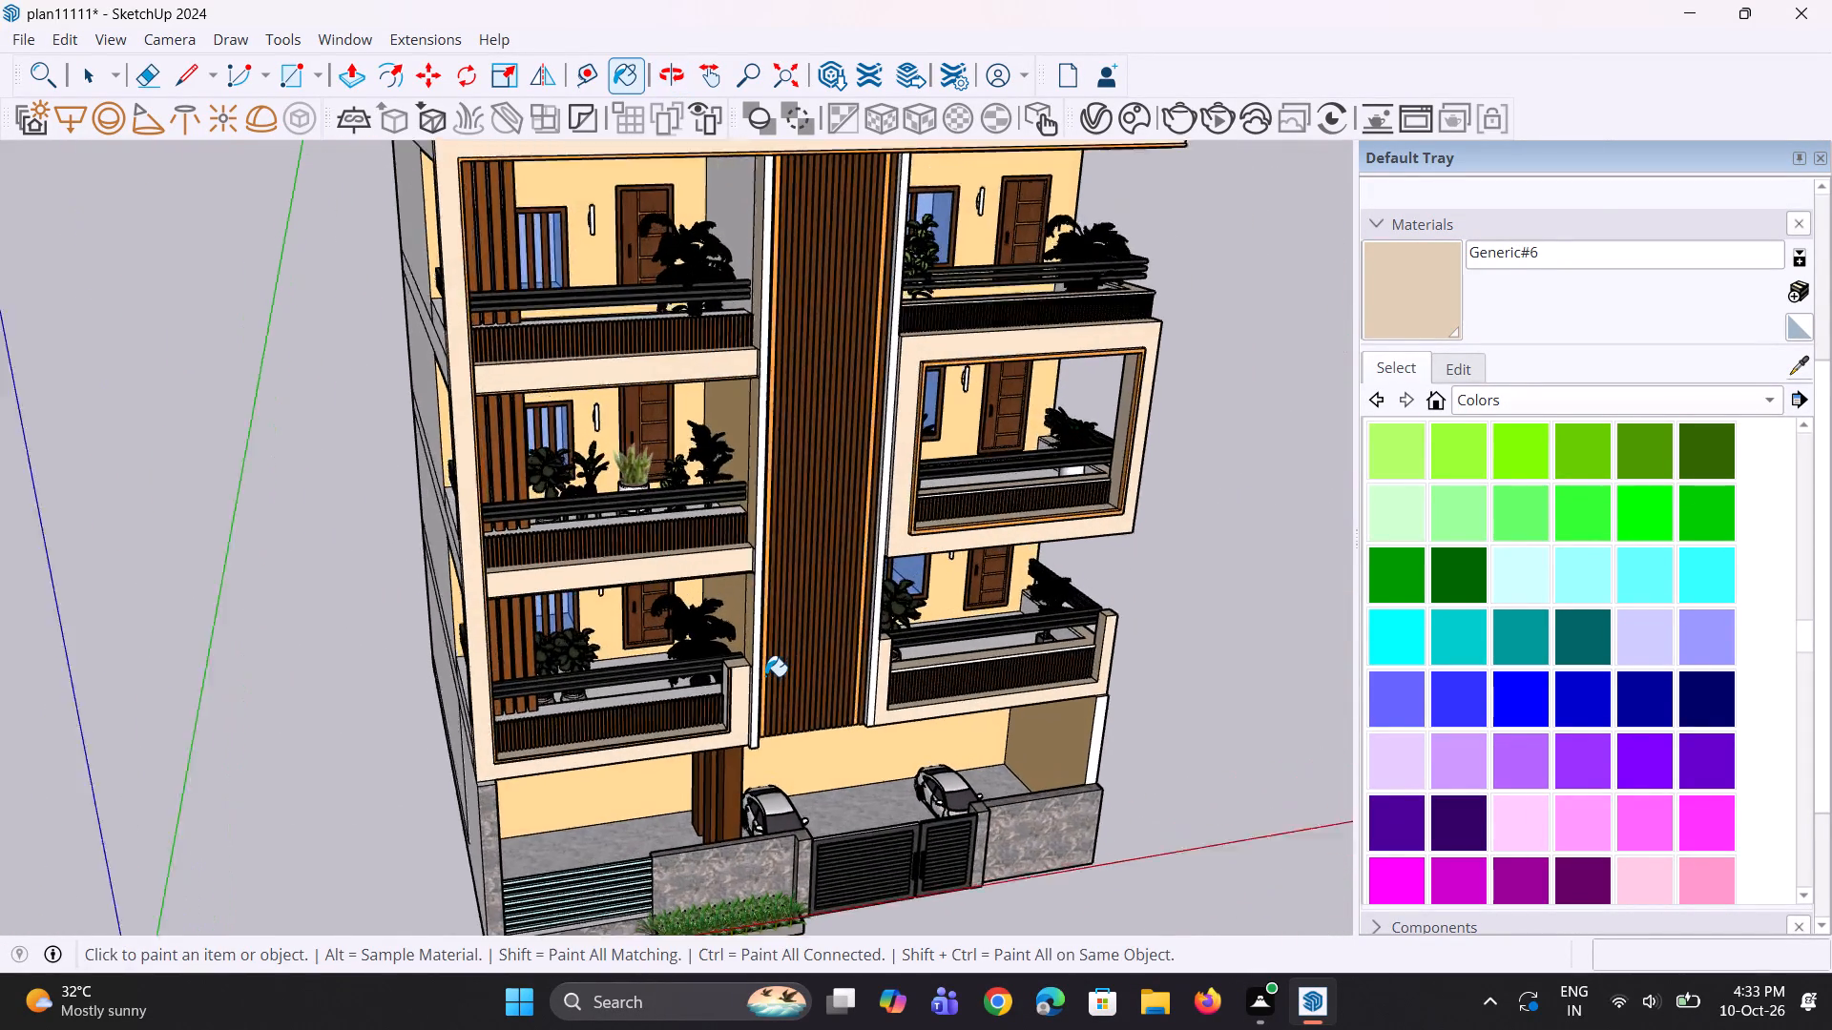
scroll(765, 676, "up", 6)
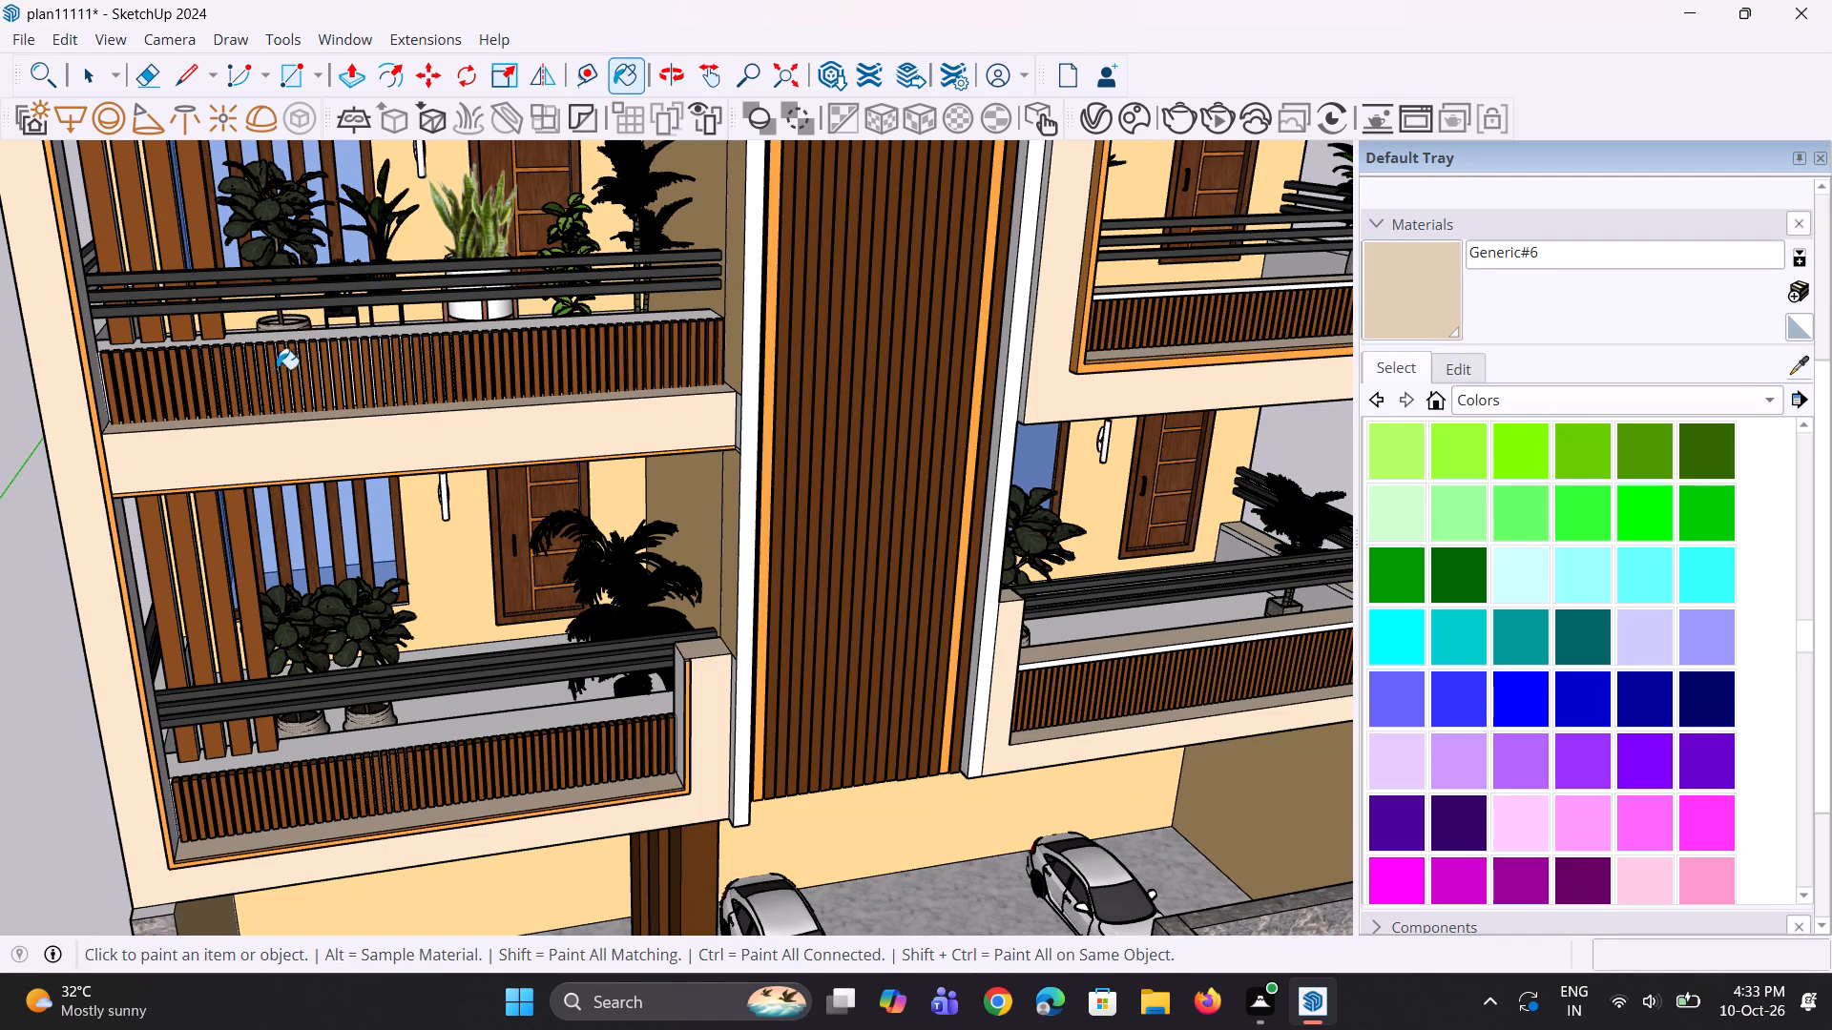
scroll(266, 382, "down", 7)
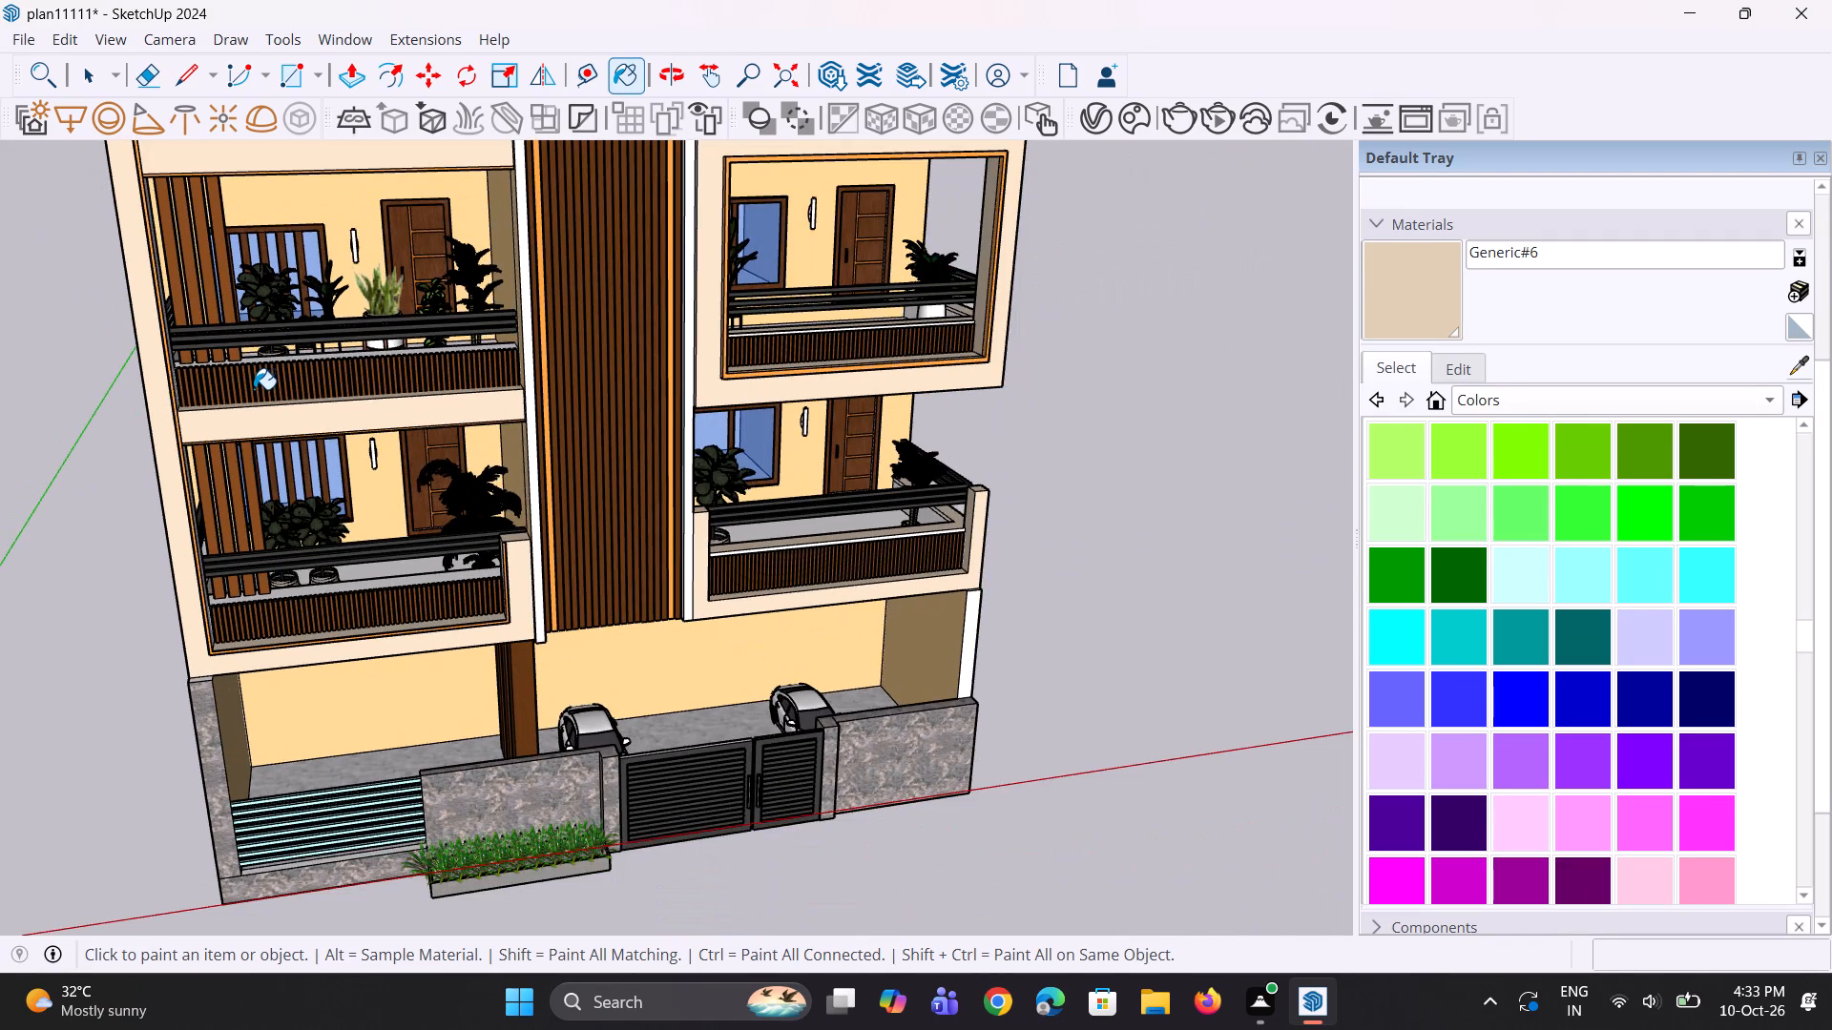
scroll(249, 392, "down", 3)
scroll(364, 404, "up", 2)
scroll(786, 438, "up", 2)
key("space")
key("space")
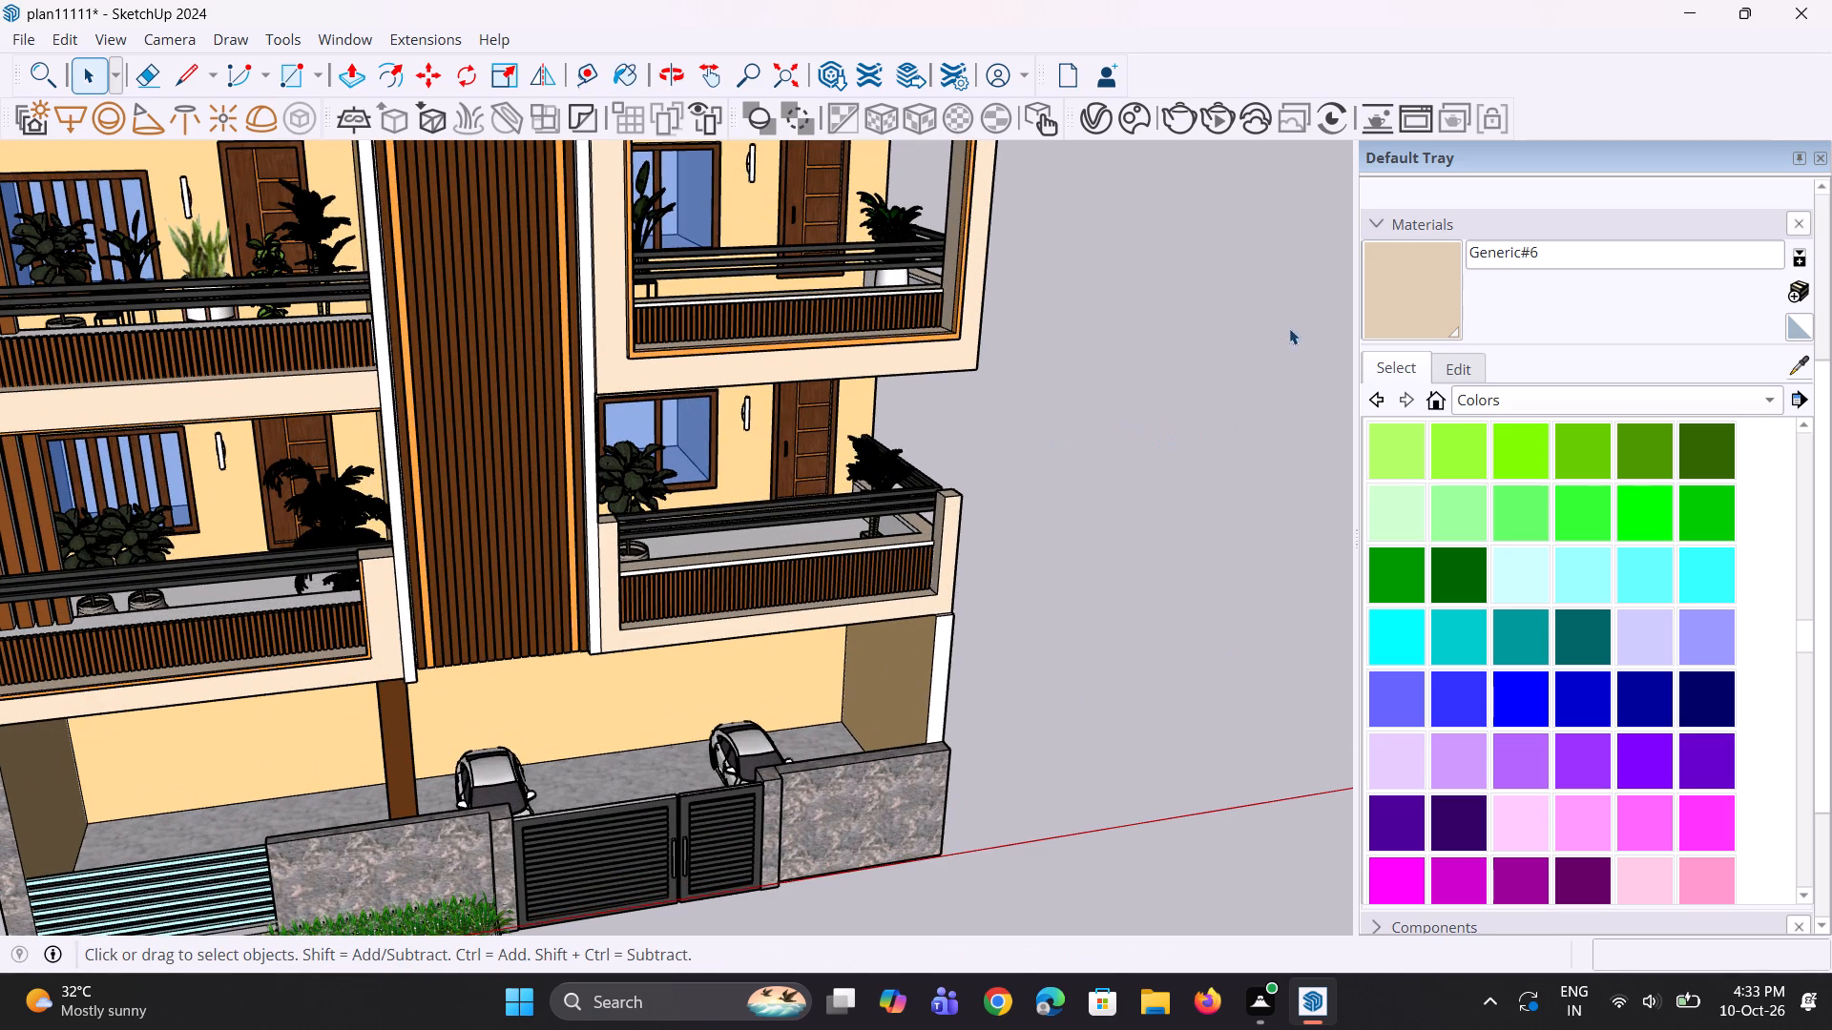
Run a V-Ray test render of the lower facade view, then close it and stop rendering.
left_click(1187, 125)
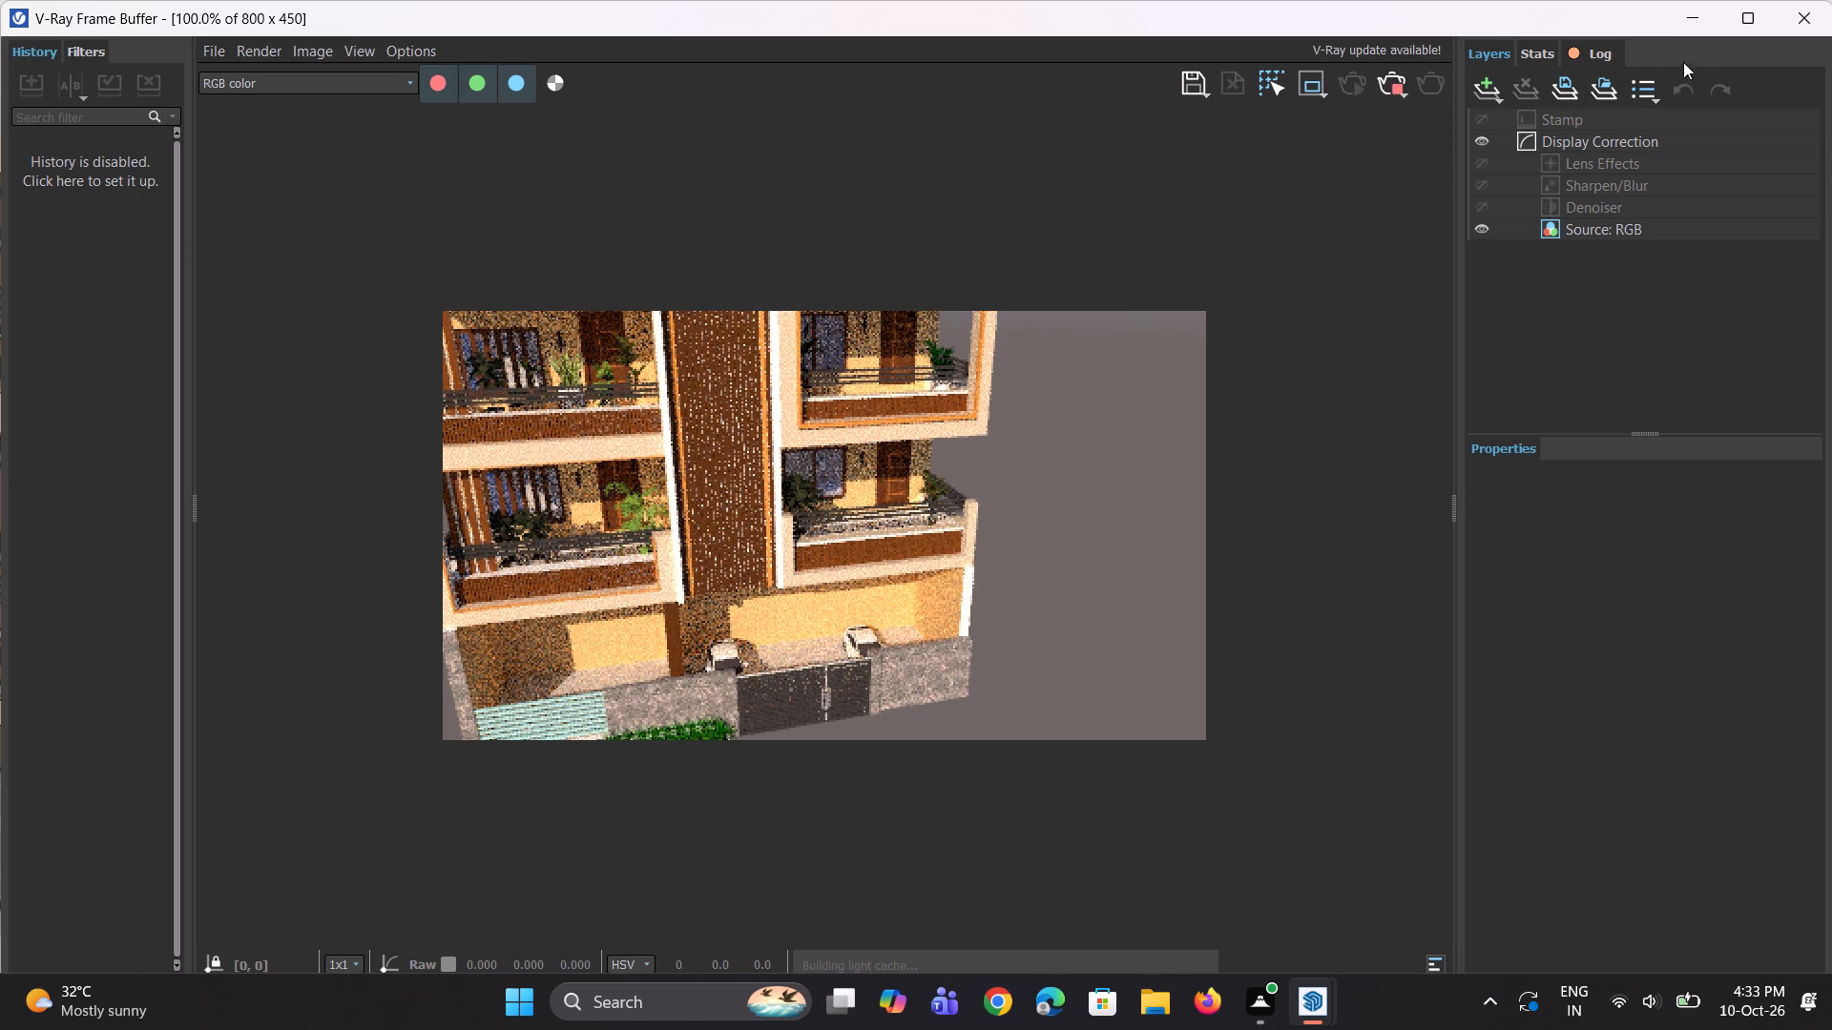
left_click(1803, 19)
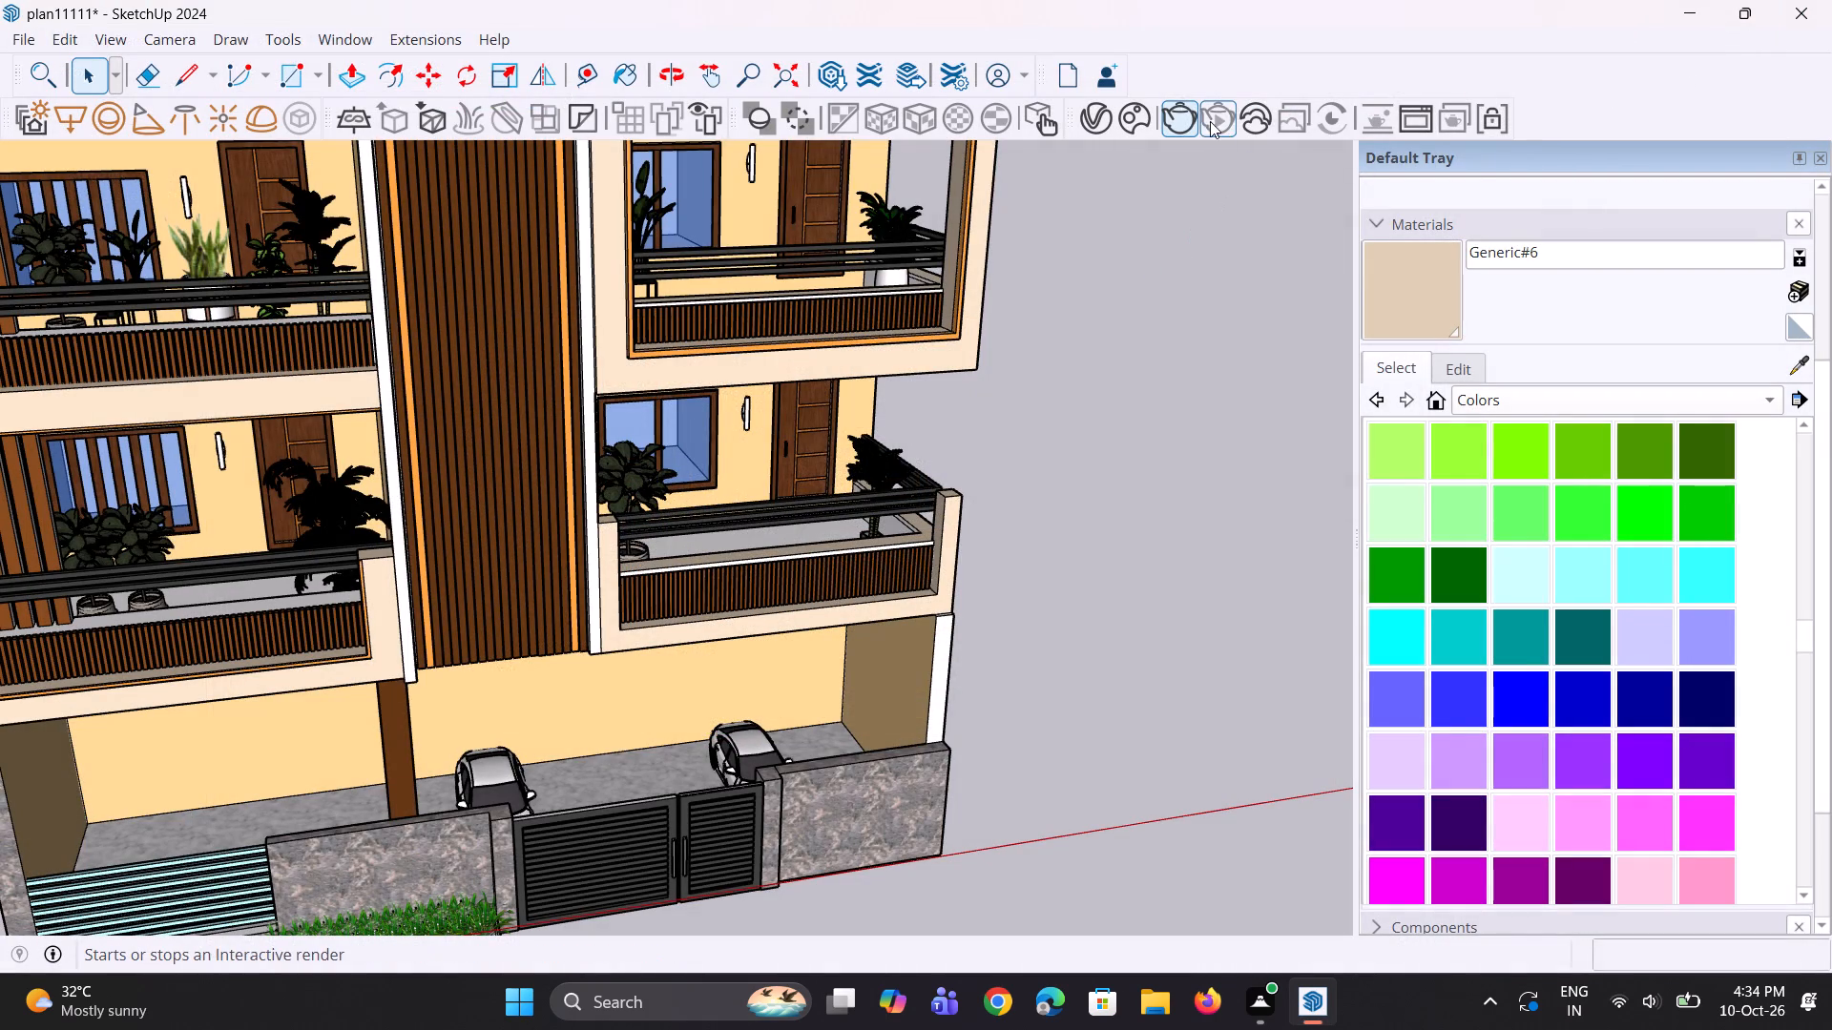
left_click(1188, 117)
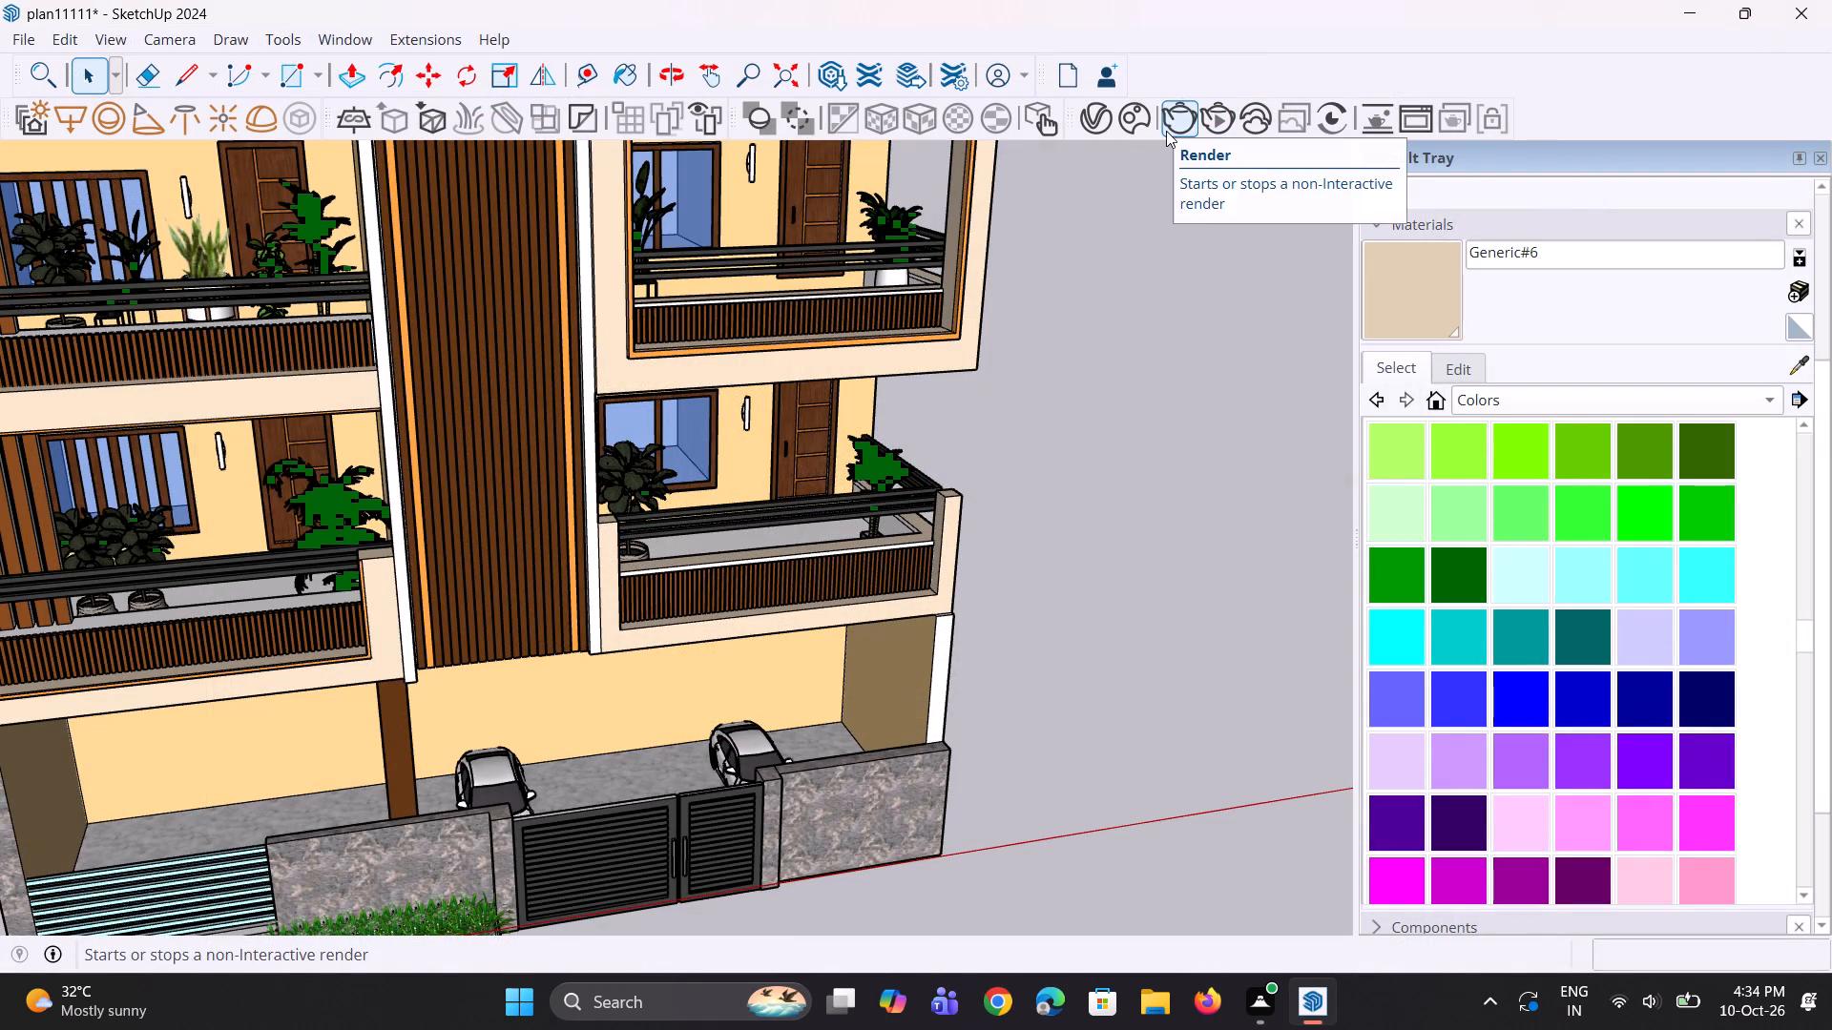
Create a new generic V-Ray material with a muted grey-green diffuse colour of about R 0.66, G 0.706, B 0.609.
left_click(1113, 121)
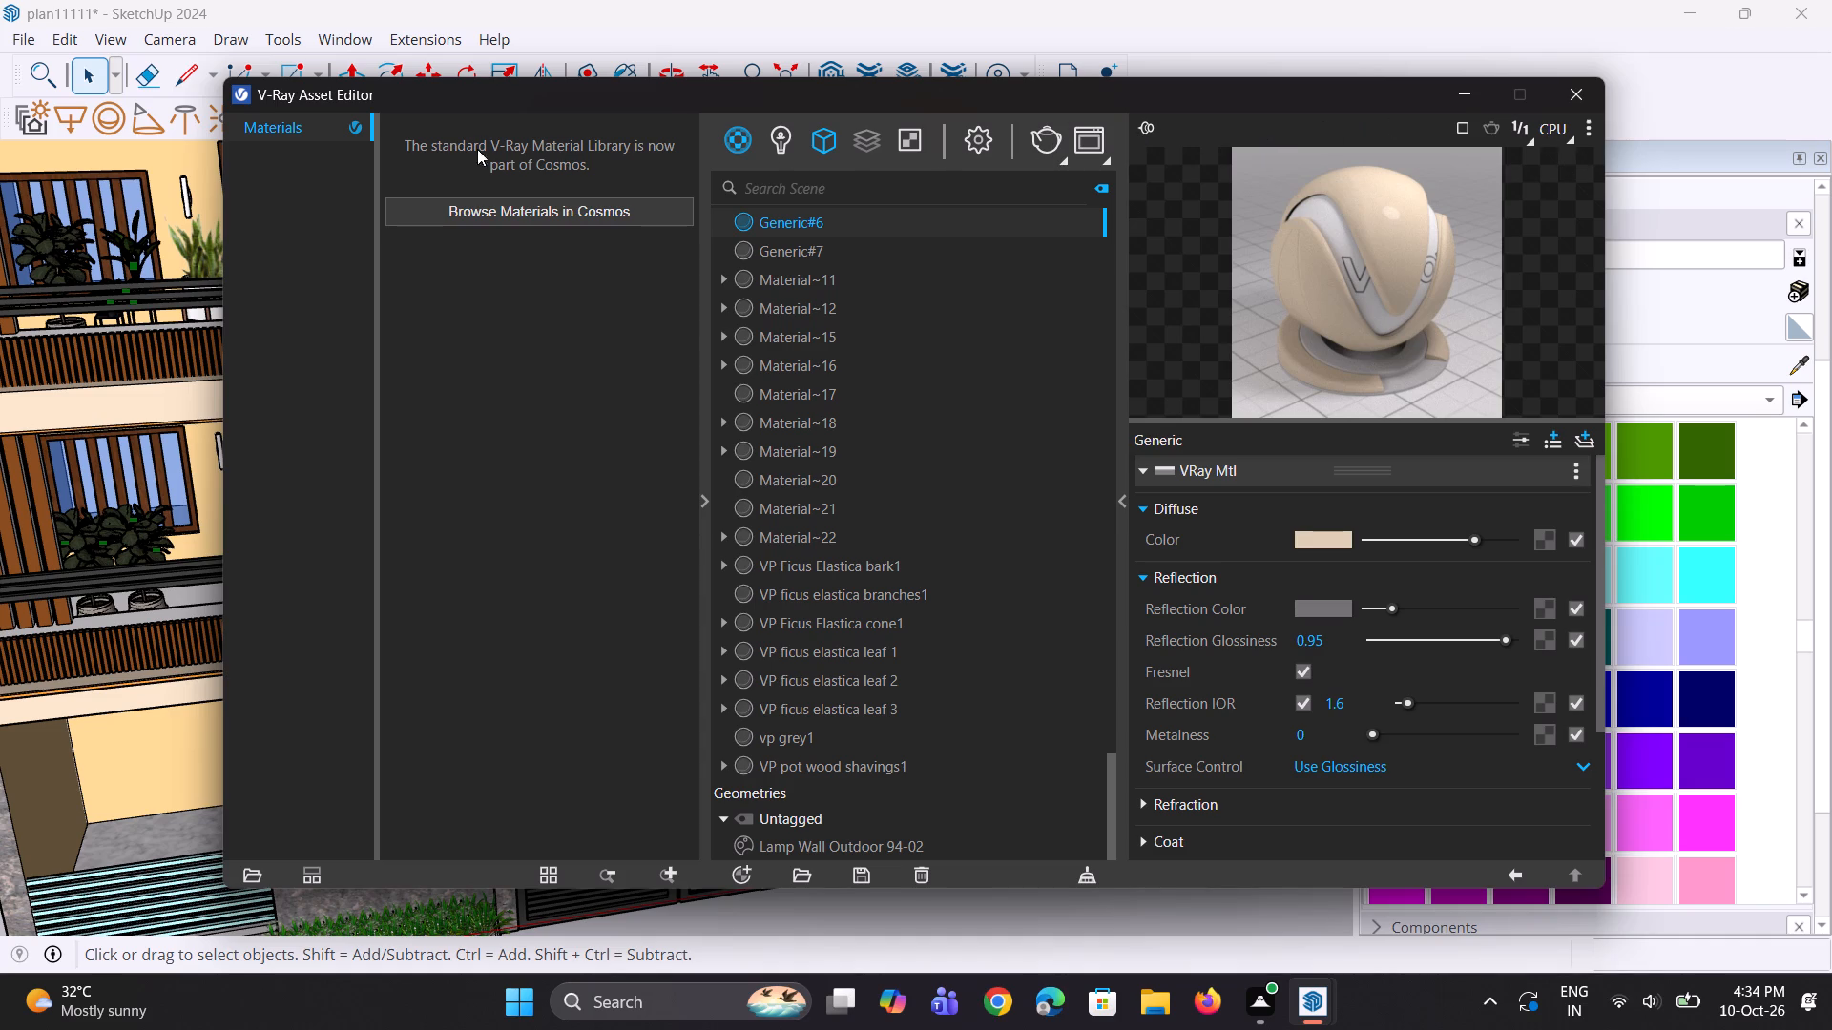
right_click(740, 148)
left_click(774, 184)
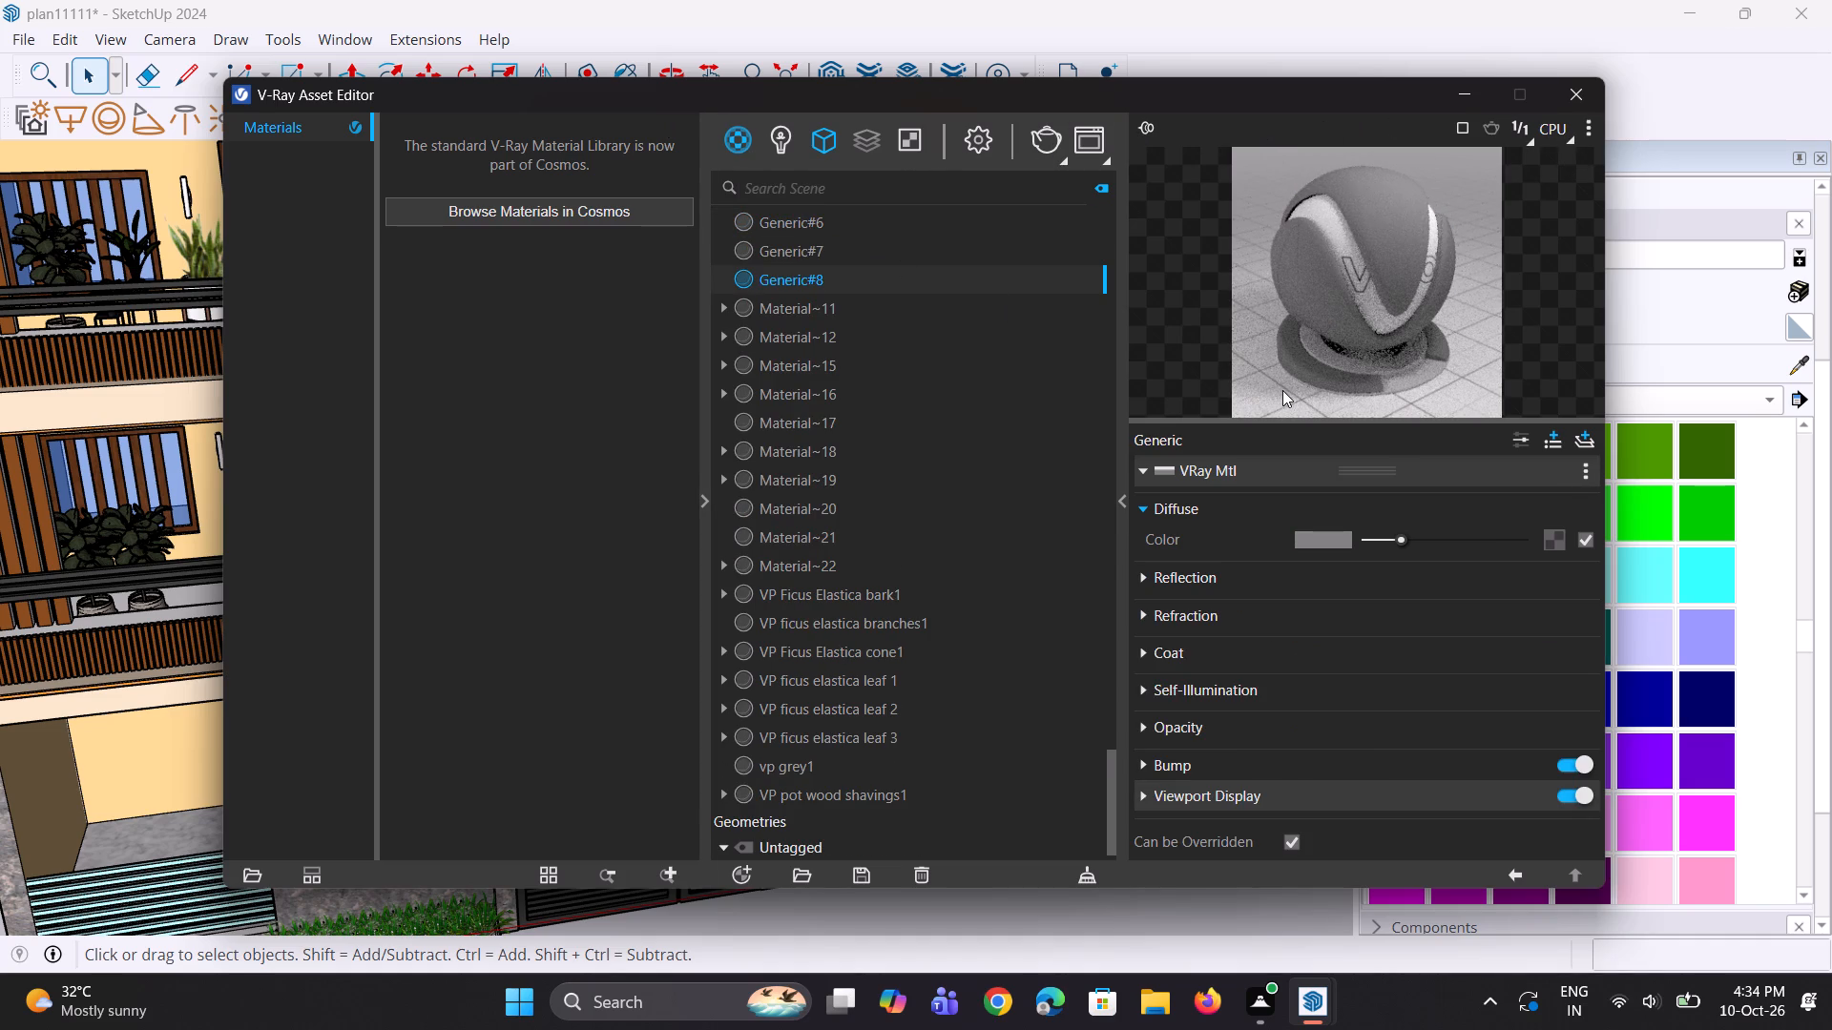
left_click(1331, 542)
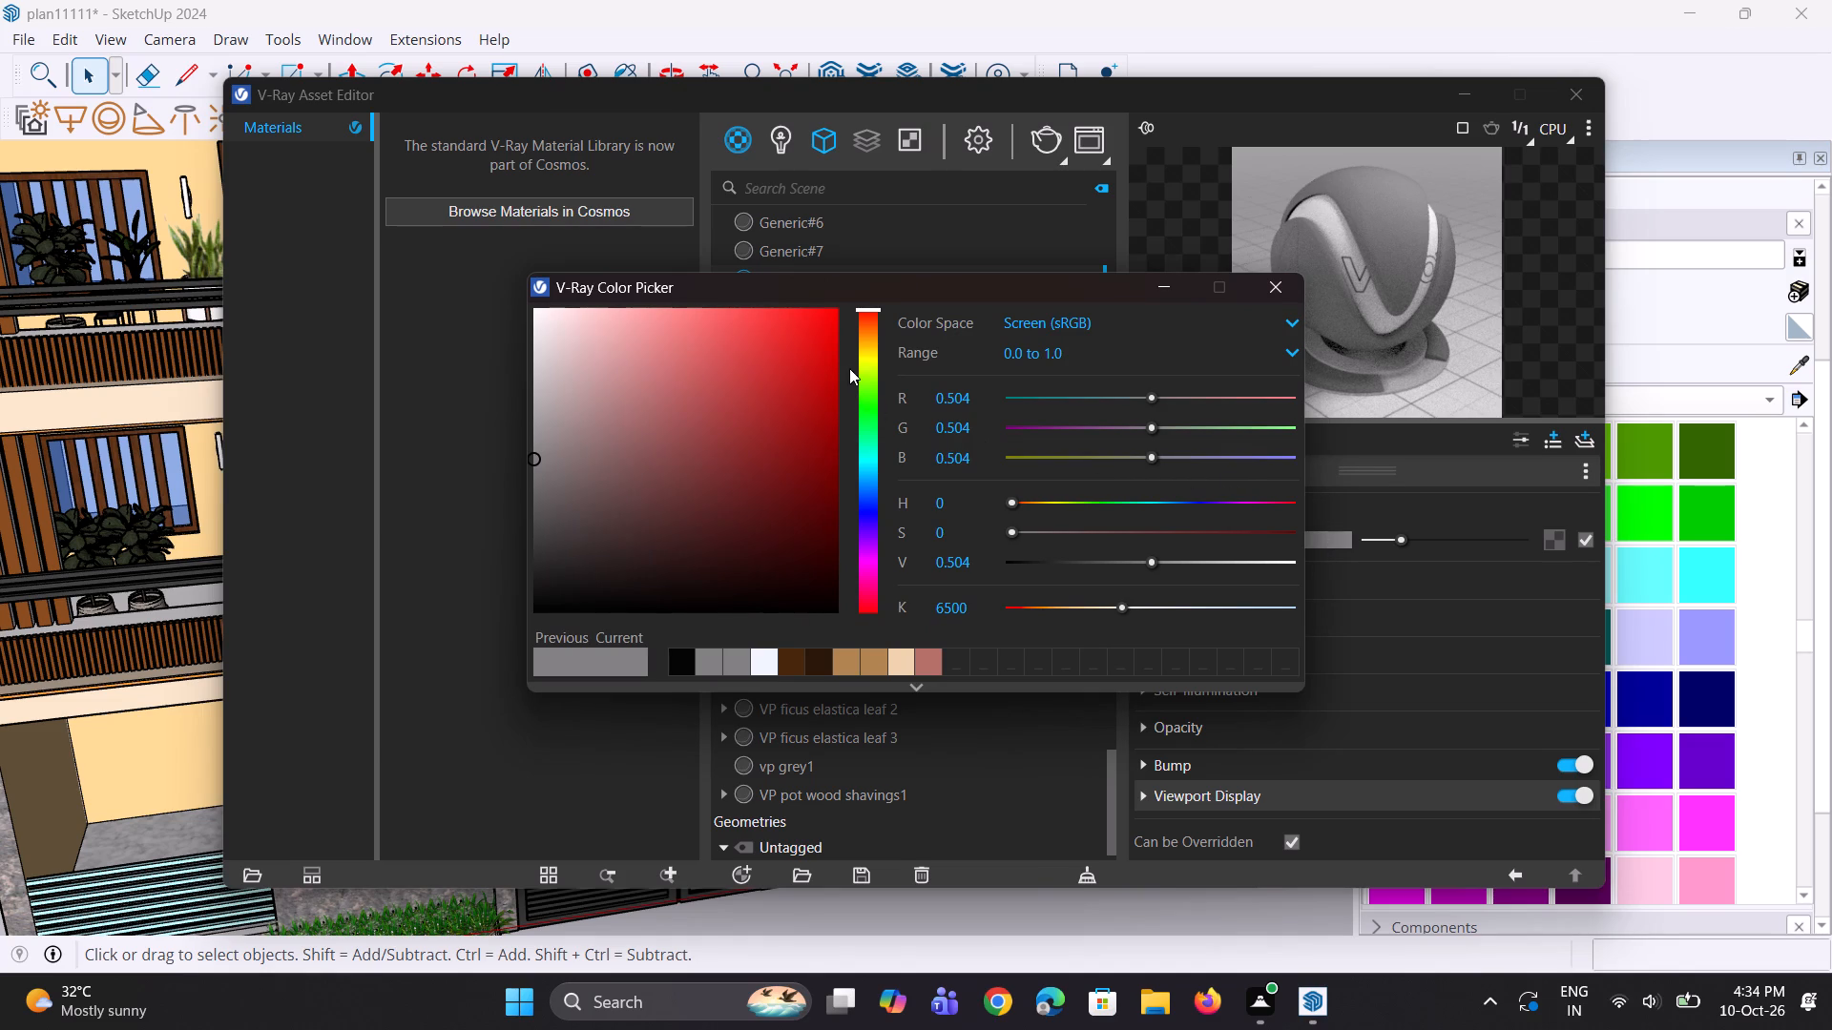
left_click_drag(877, 312, 882, 350)
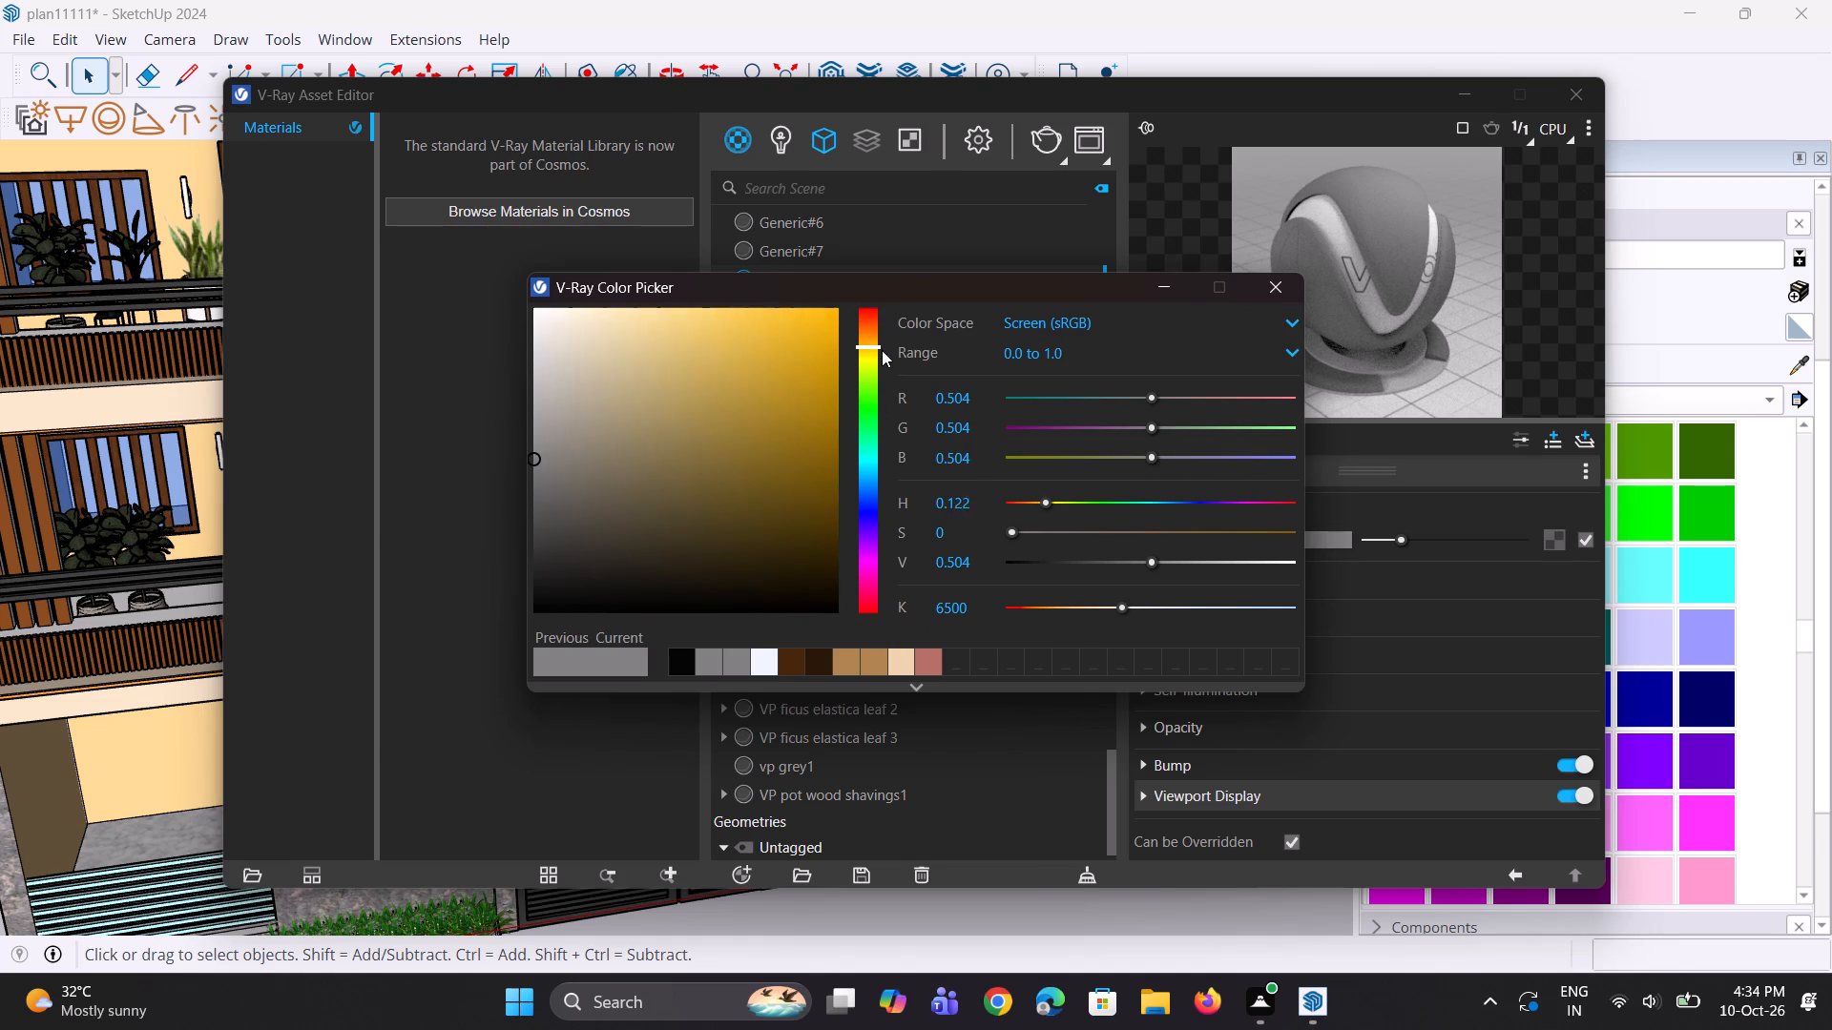
left_click_drag(882, 350, 882, 354)
left_click_drag(598, 369, 595, 353)
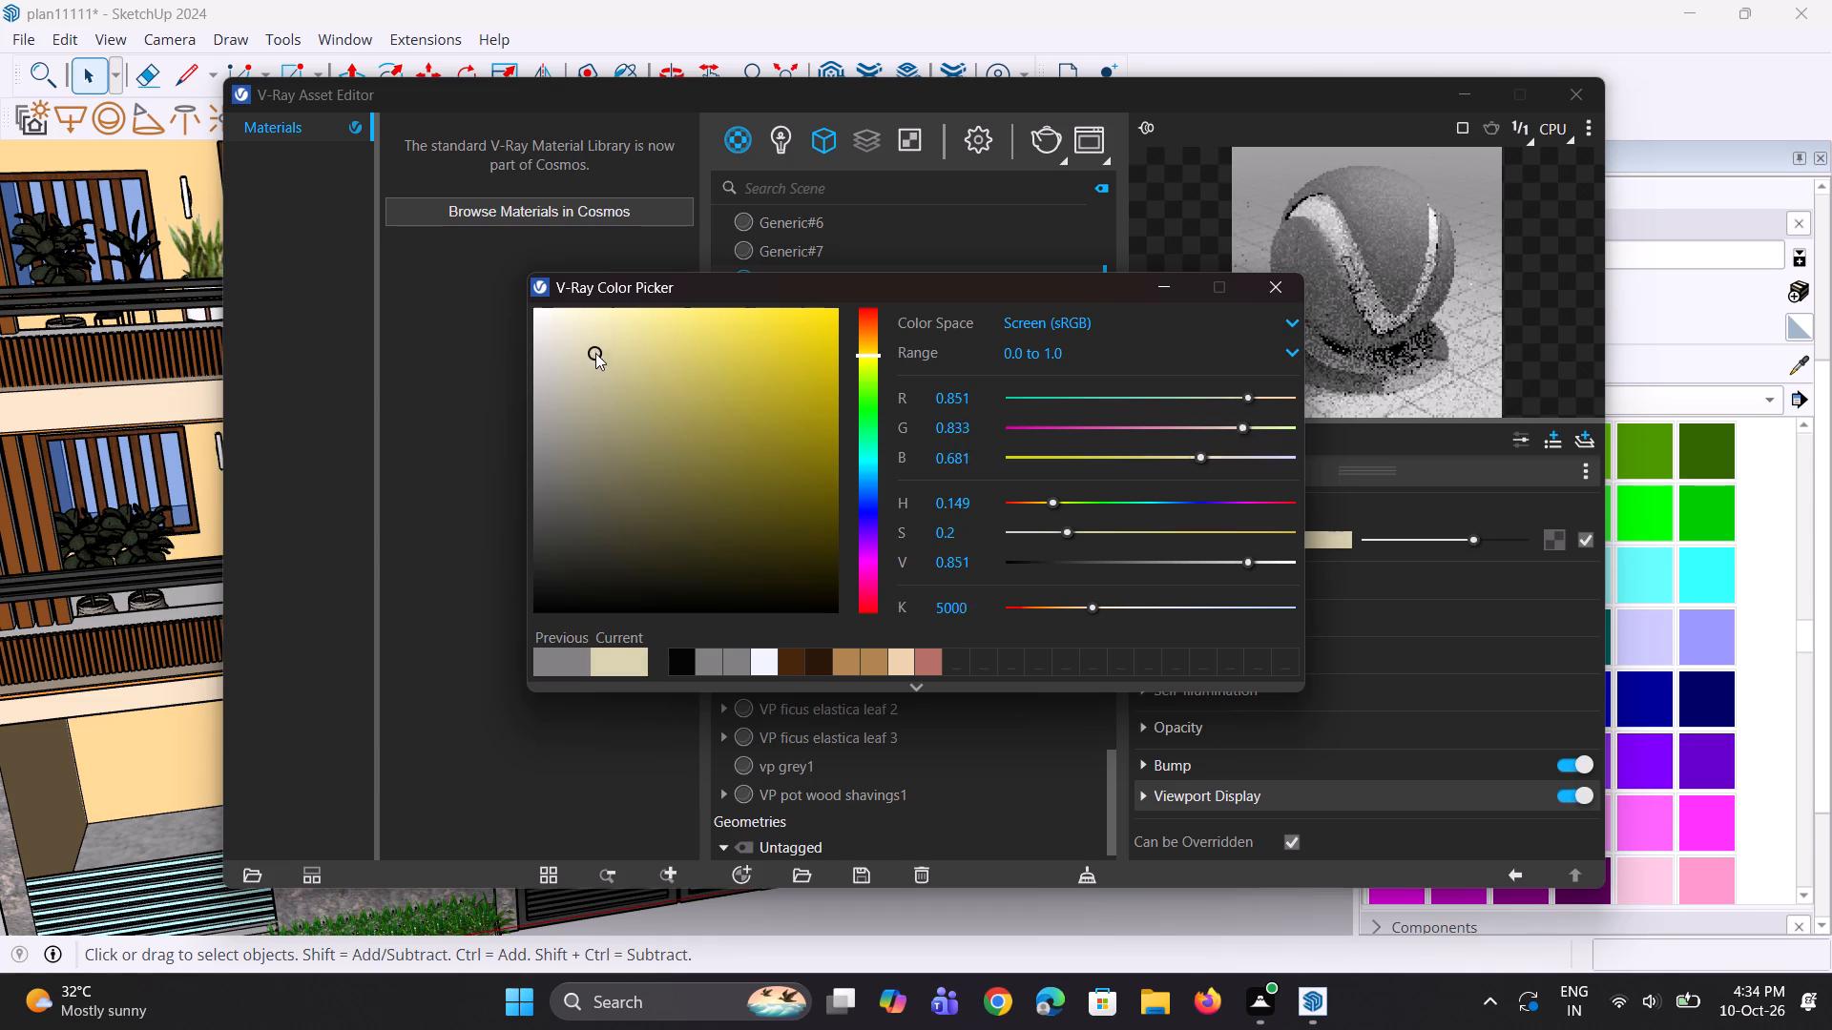
left_click_drag(595, 353, 599, 331)
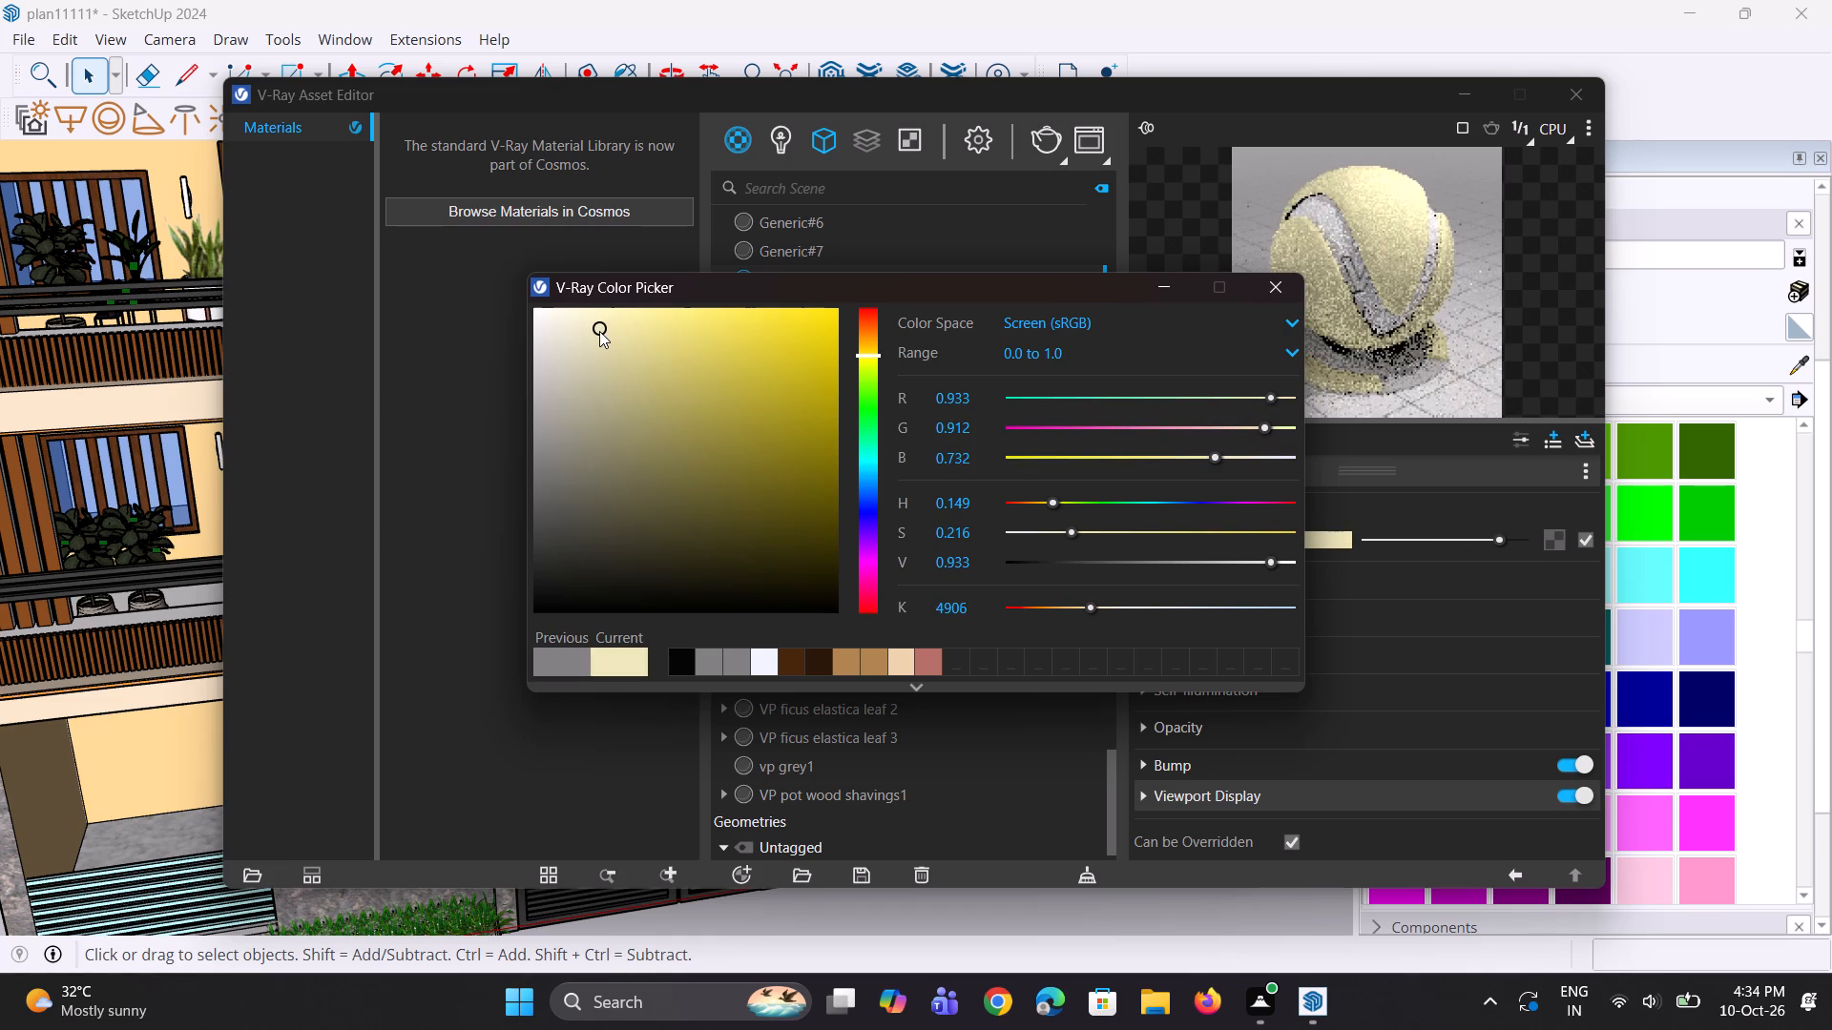
left_click_drag(599, 331, 592, 335)
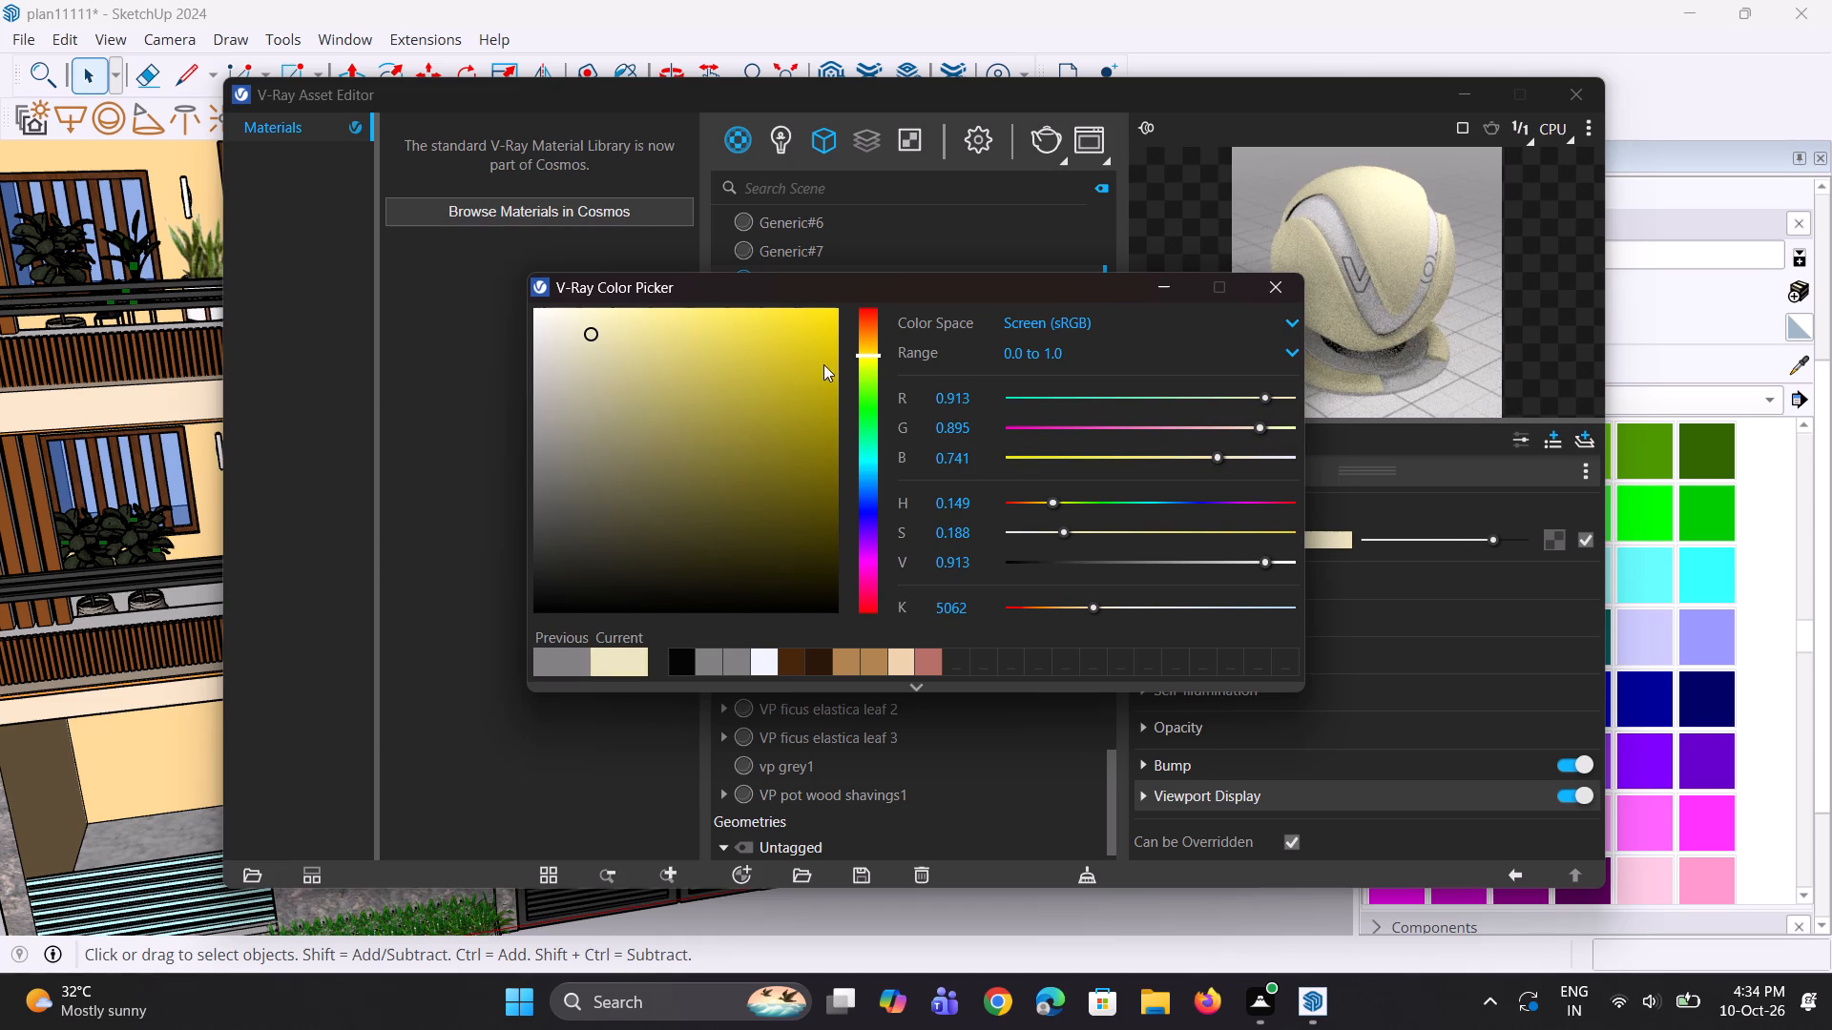
left_click_drag(875, 351, 879, 384)
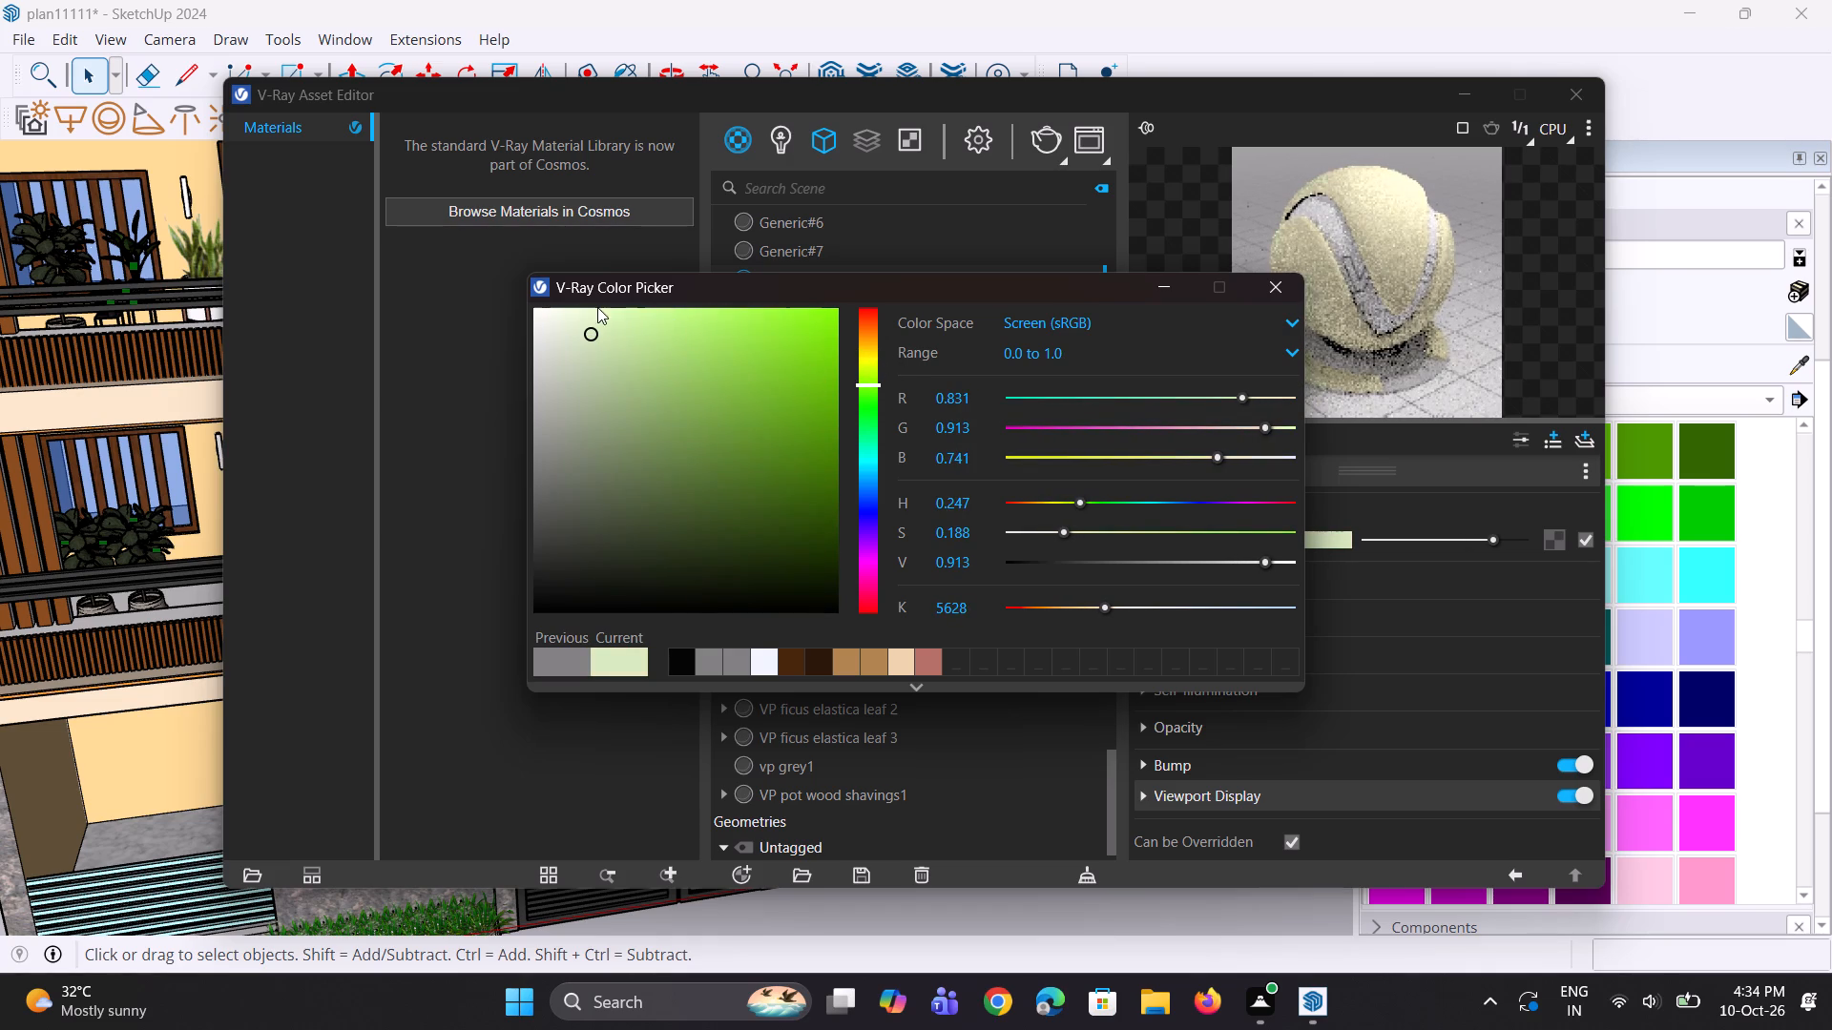
left_click_drag(587, 329, 576, 398)
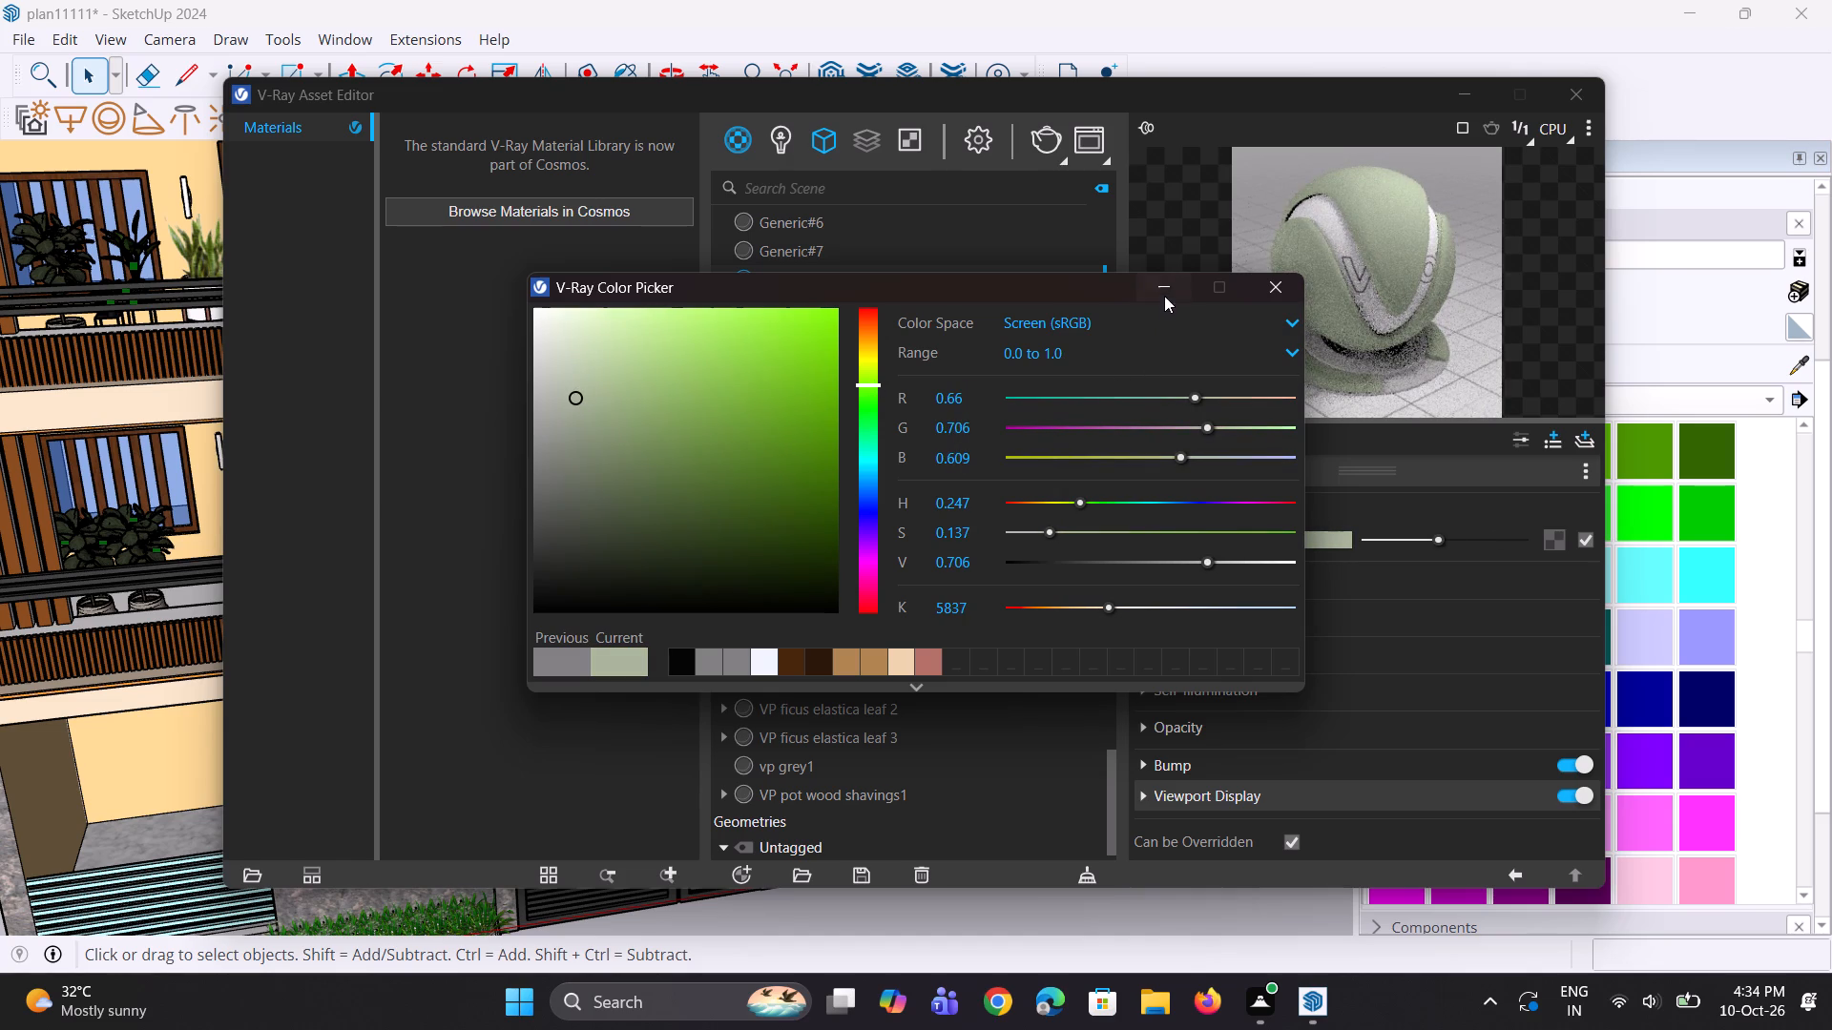
left_click(1168, 286)
Give the grey-green material a dark grey reflection colour, reflection glossiness 0.95 and an enabled reflection IOR of 3.15.
left_click(1228, 586)
left_click_drag(1373, 603, 1381, 607)
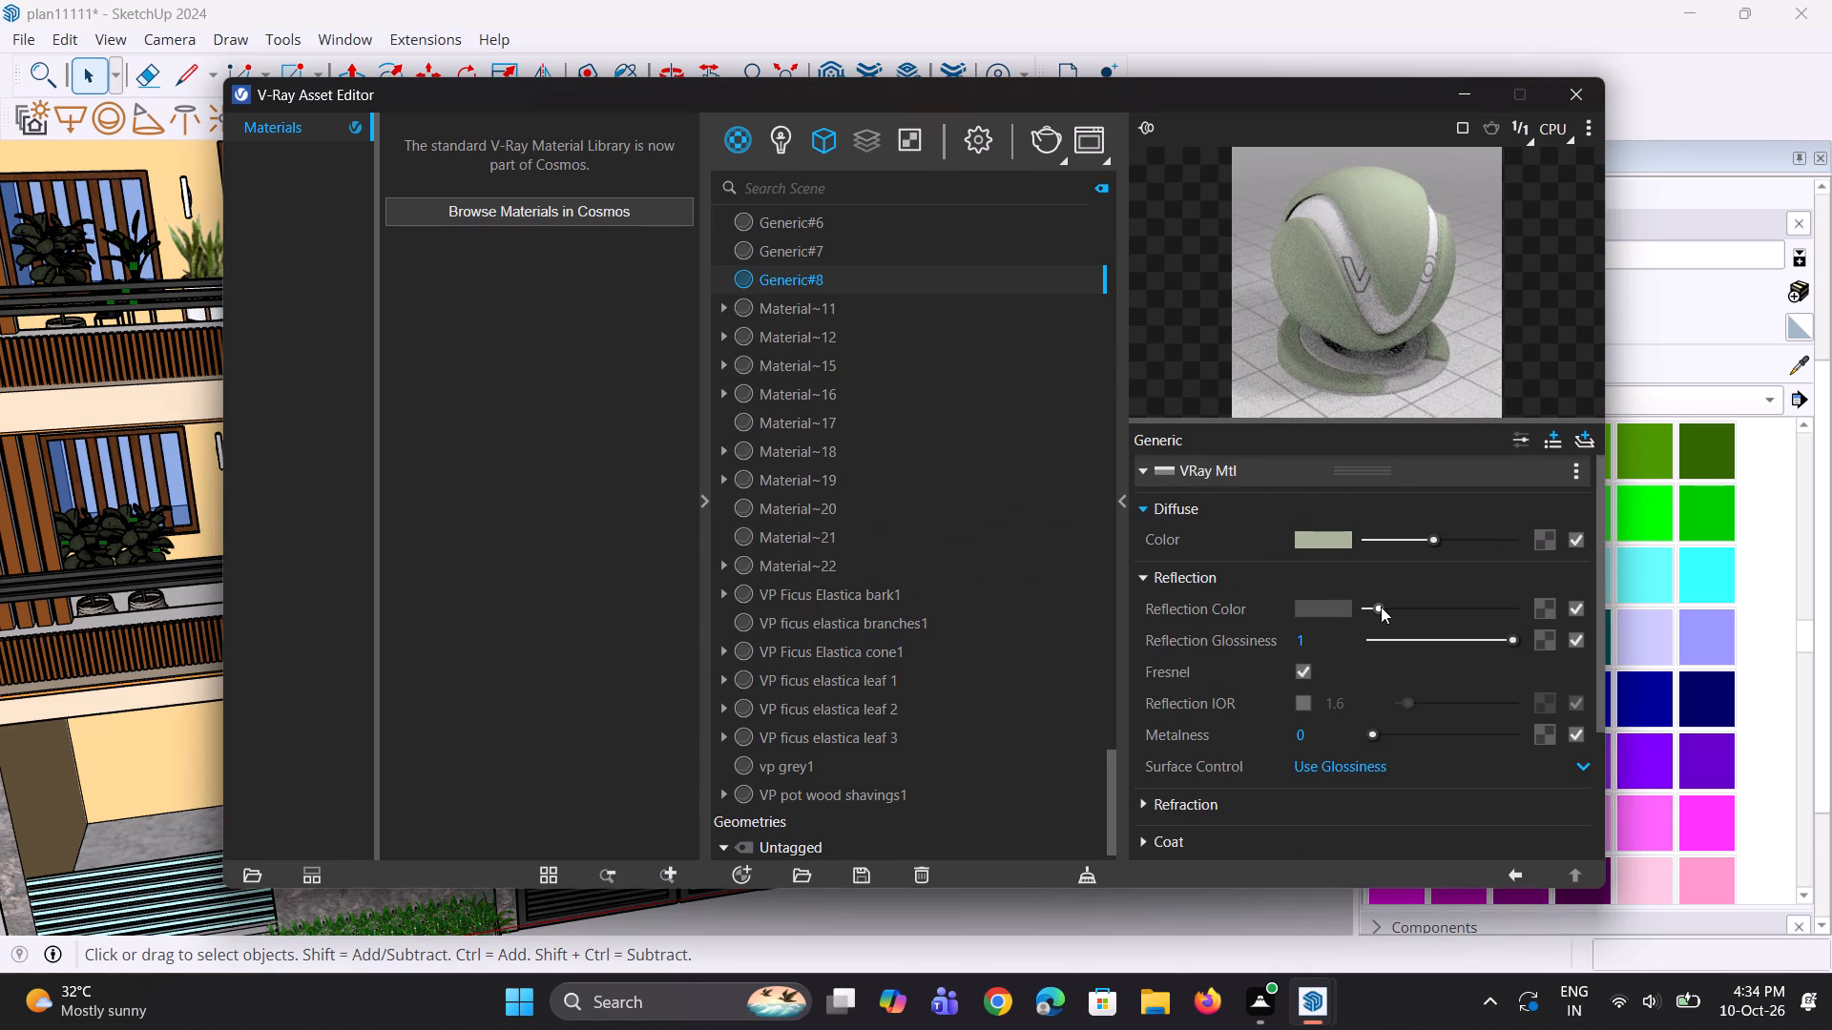
left_click_drag(1381, 607, 1385, 608)
left_click_drag(1327, 629, 1238, 637)
type("0.95")
key("Return")
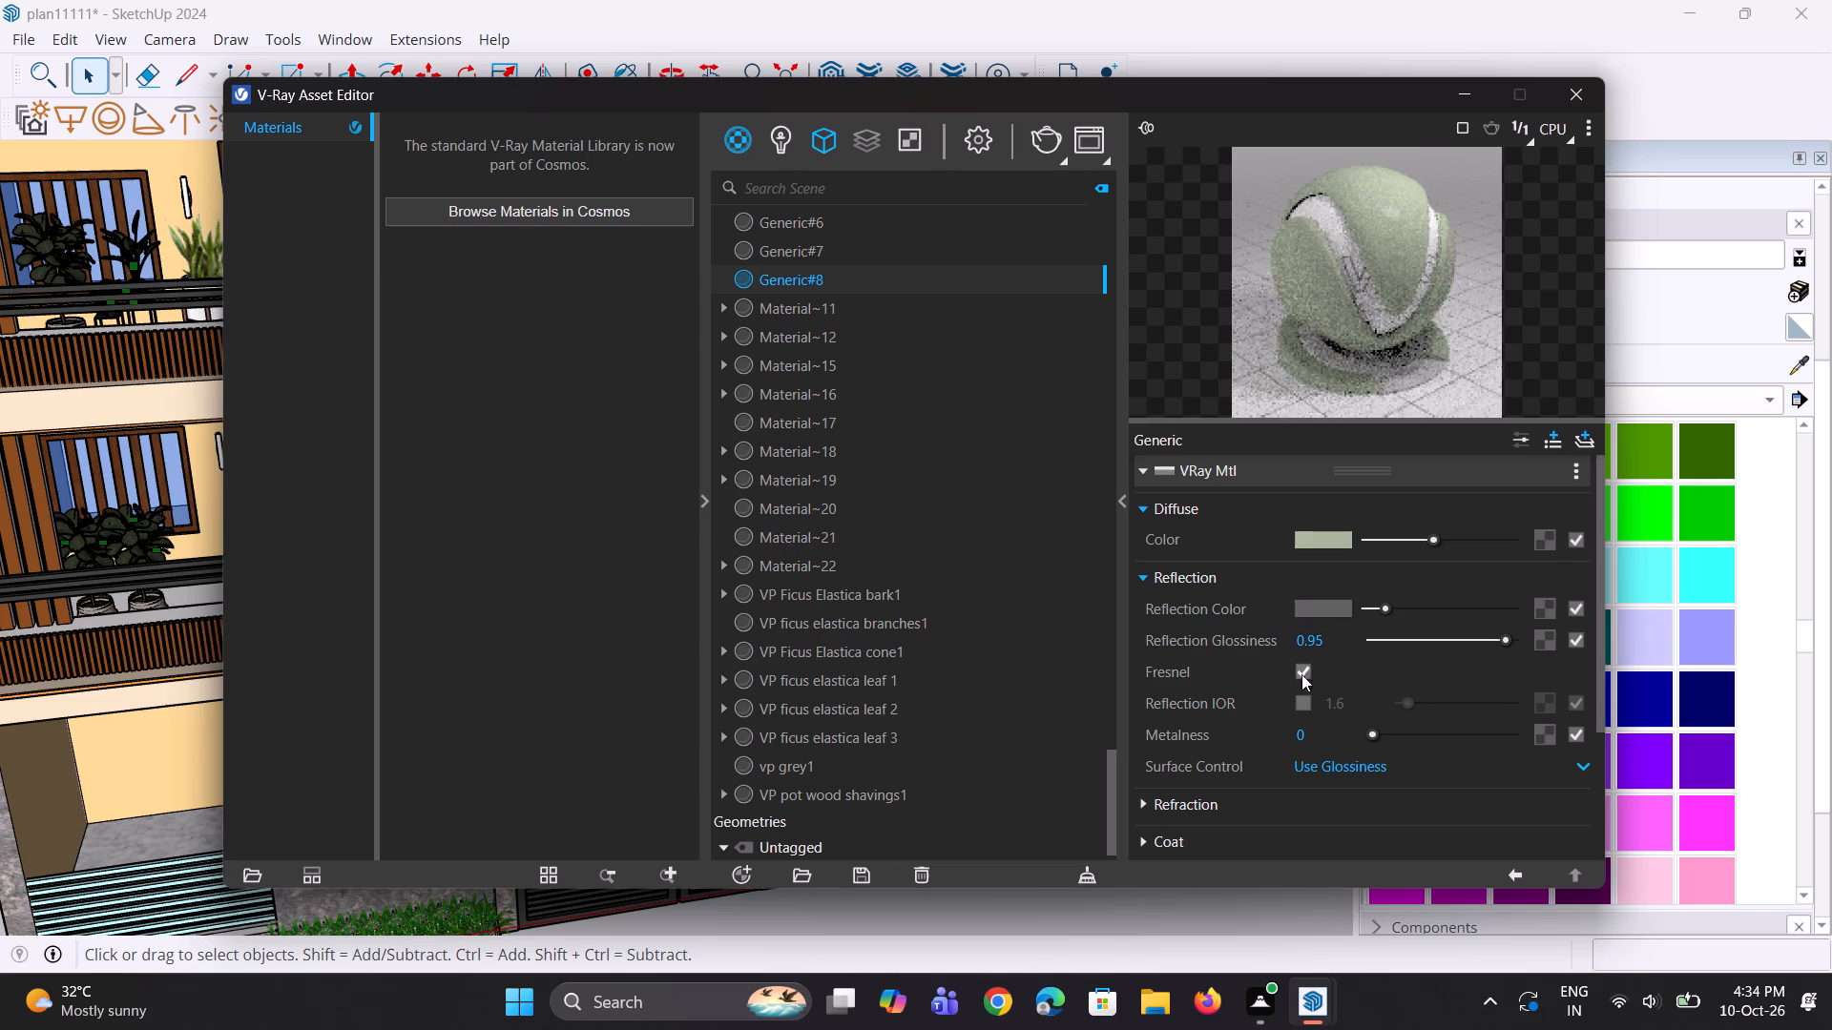
left_click(1302, 691)
left_click(1305, 699)
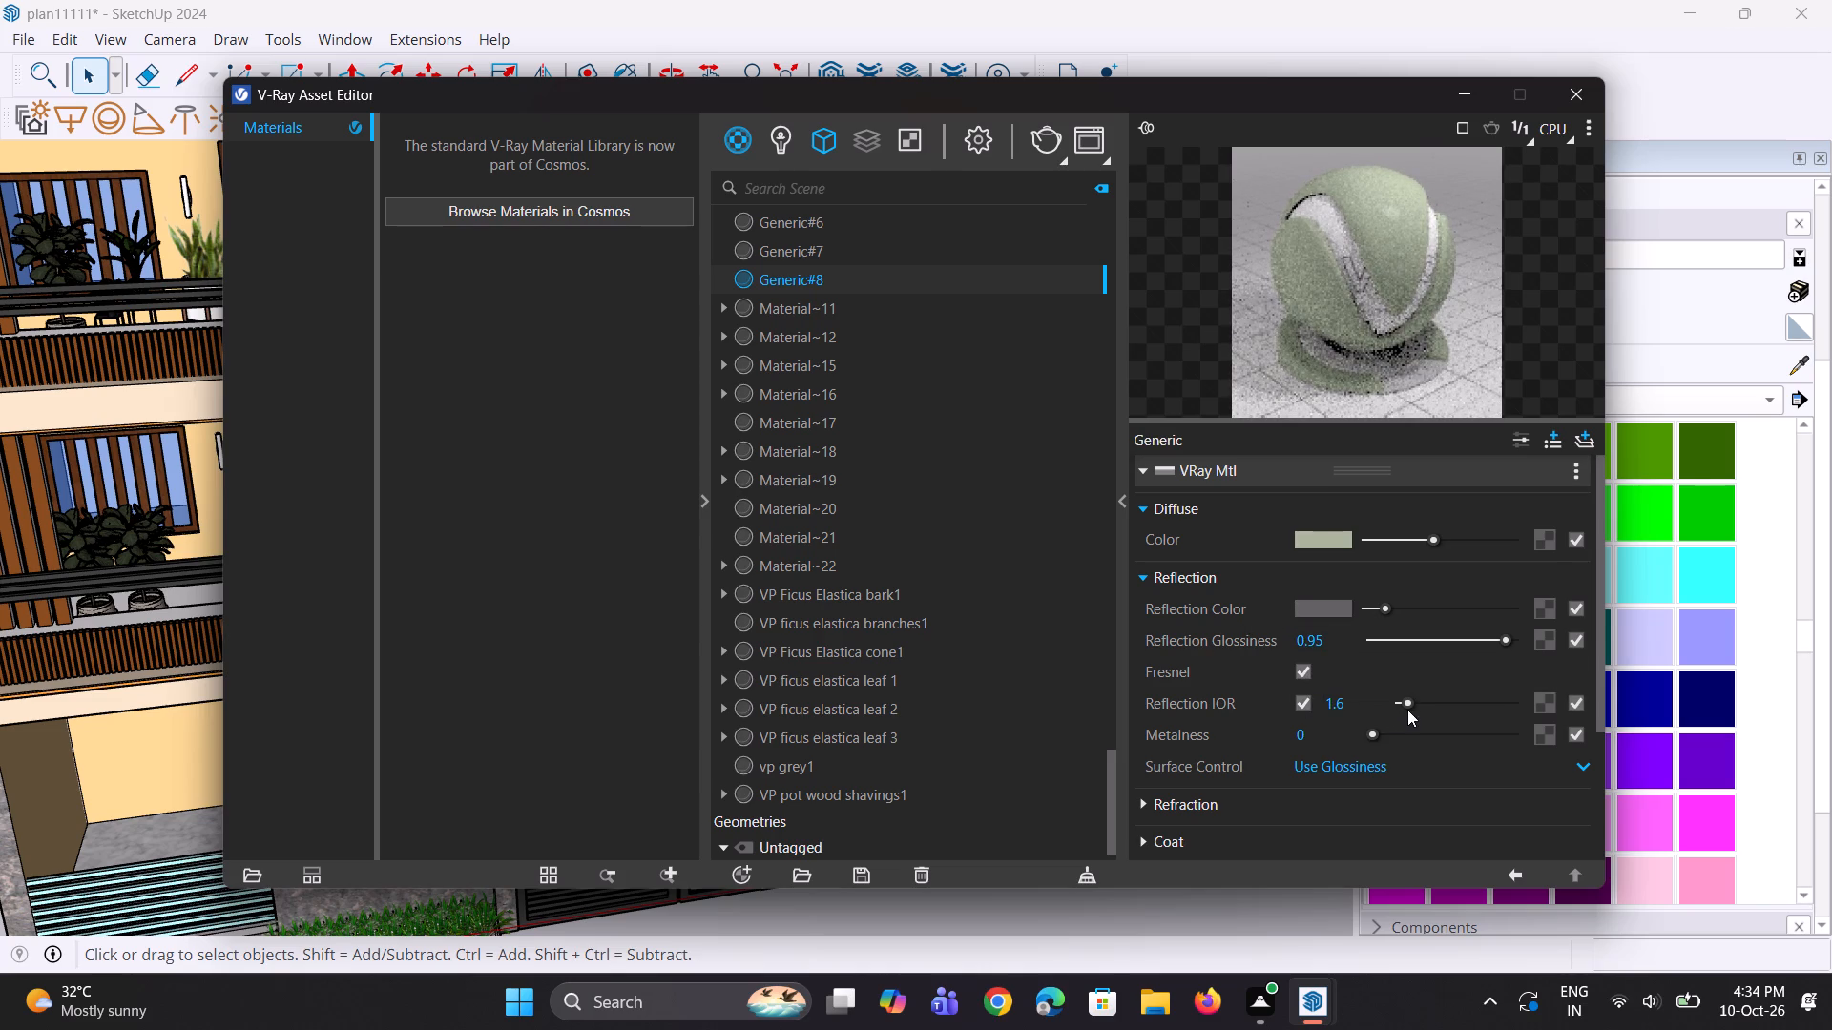
left_click(1408, 709)
double_click(1392, 308)
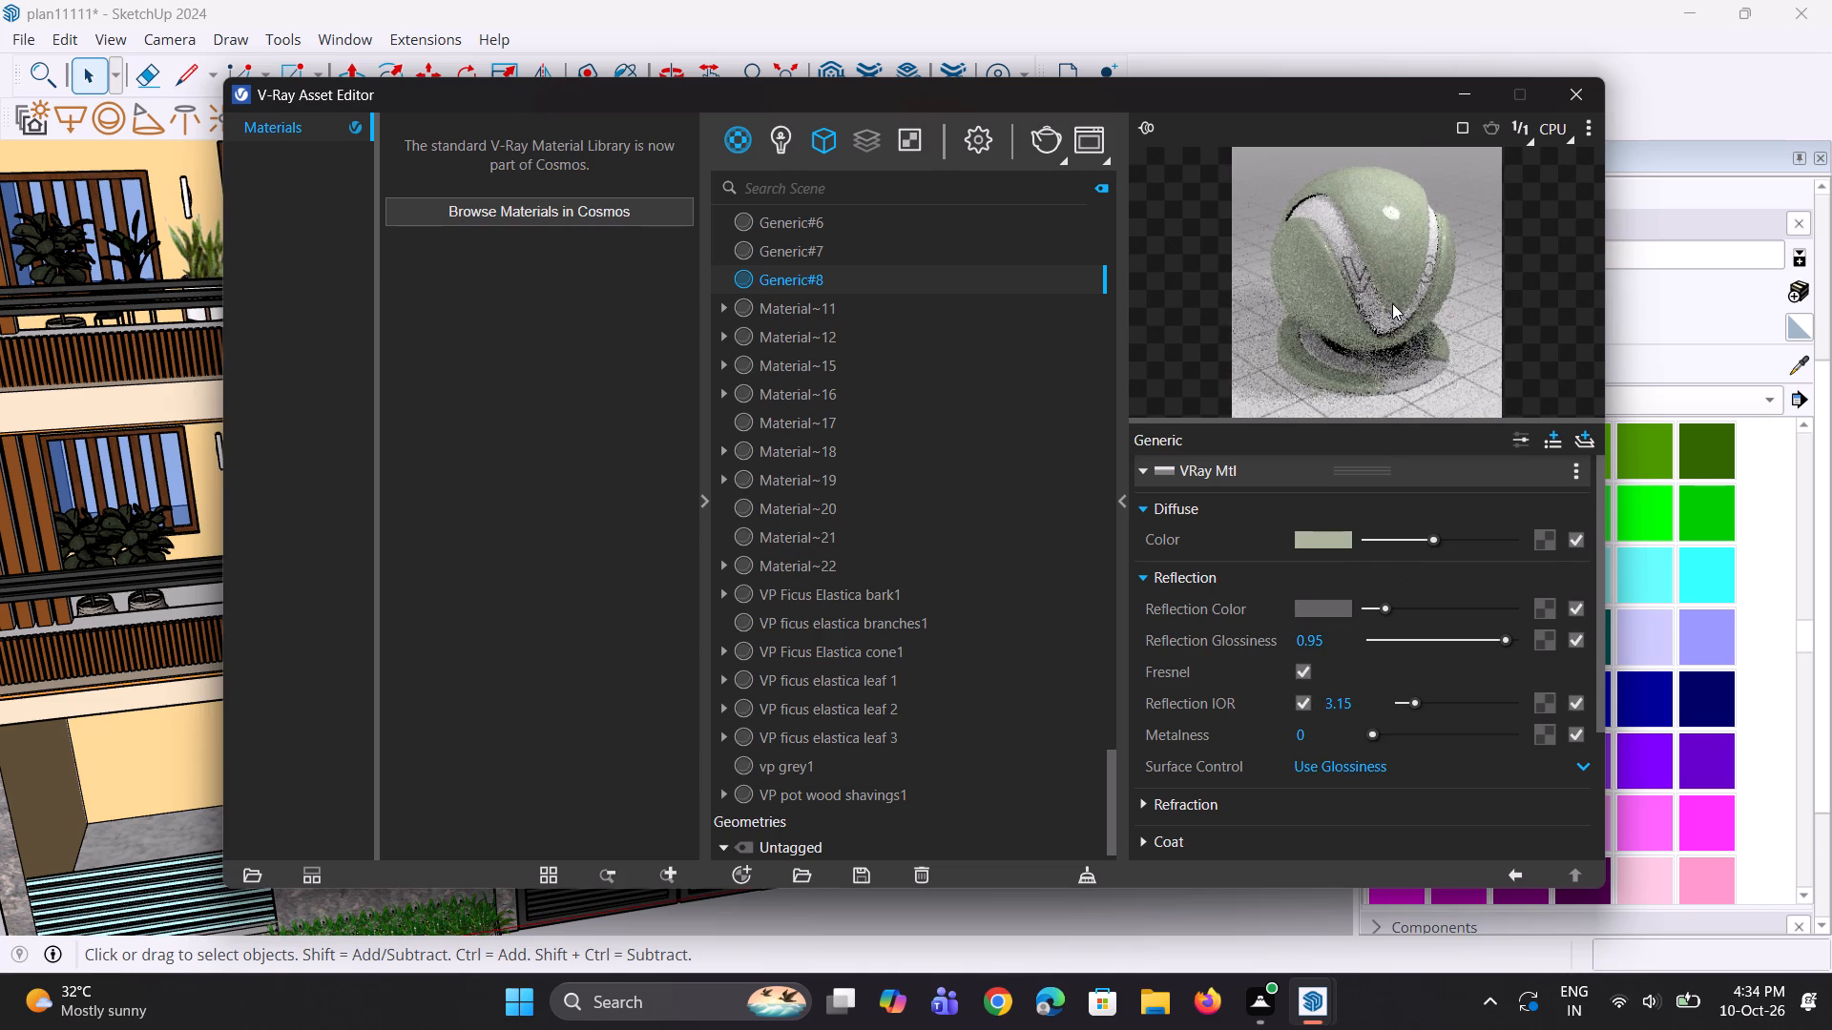
left_click(1475, 88)
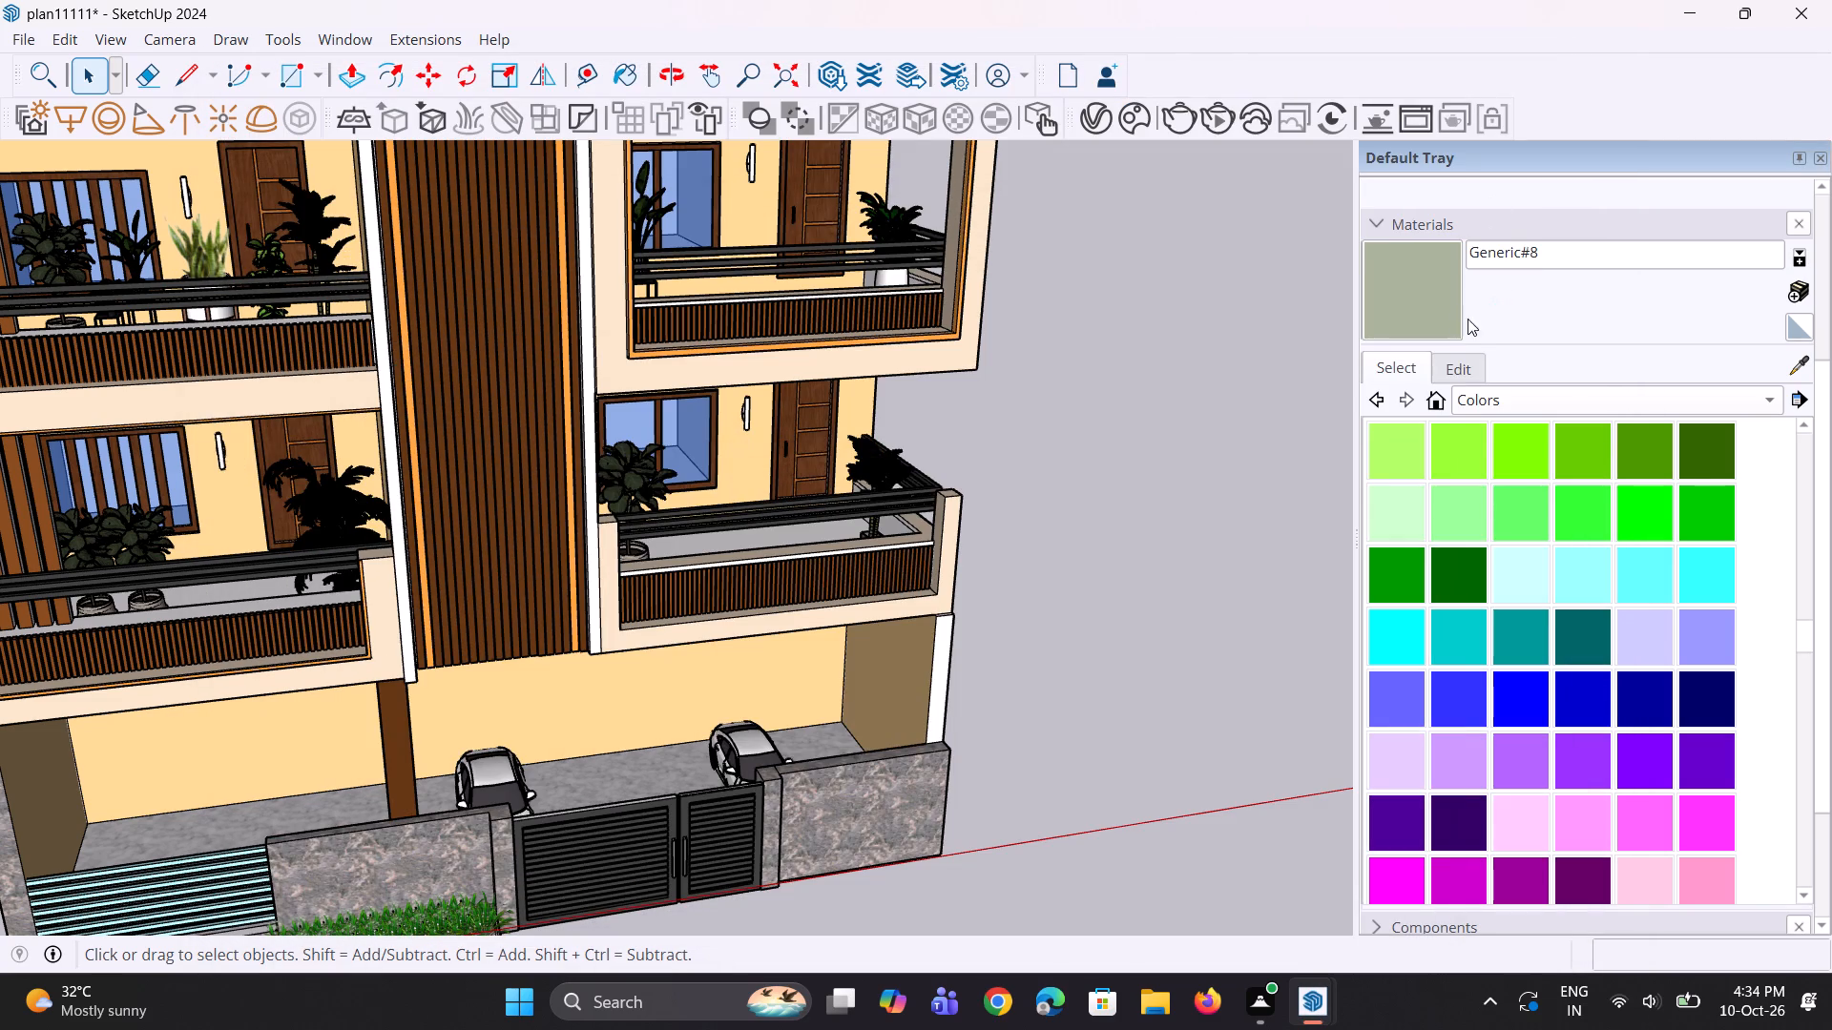
Paint the white front edge strip above the lowest right balcony's slats with Generic#8.
left_click(1449, 304)
scroll(933, 495, "up", 3)
scroll(871, 564, "up", 6)
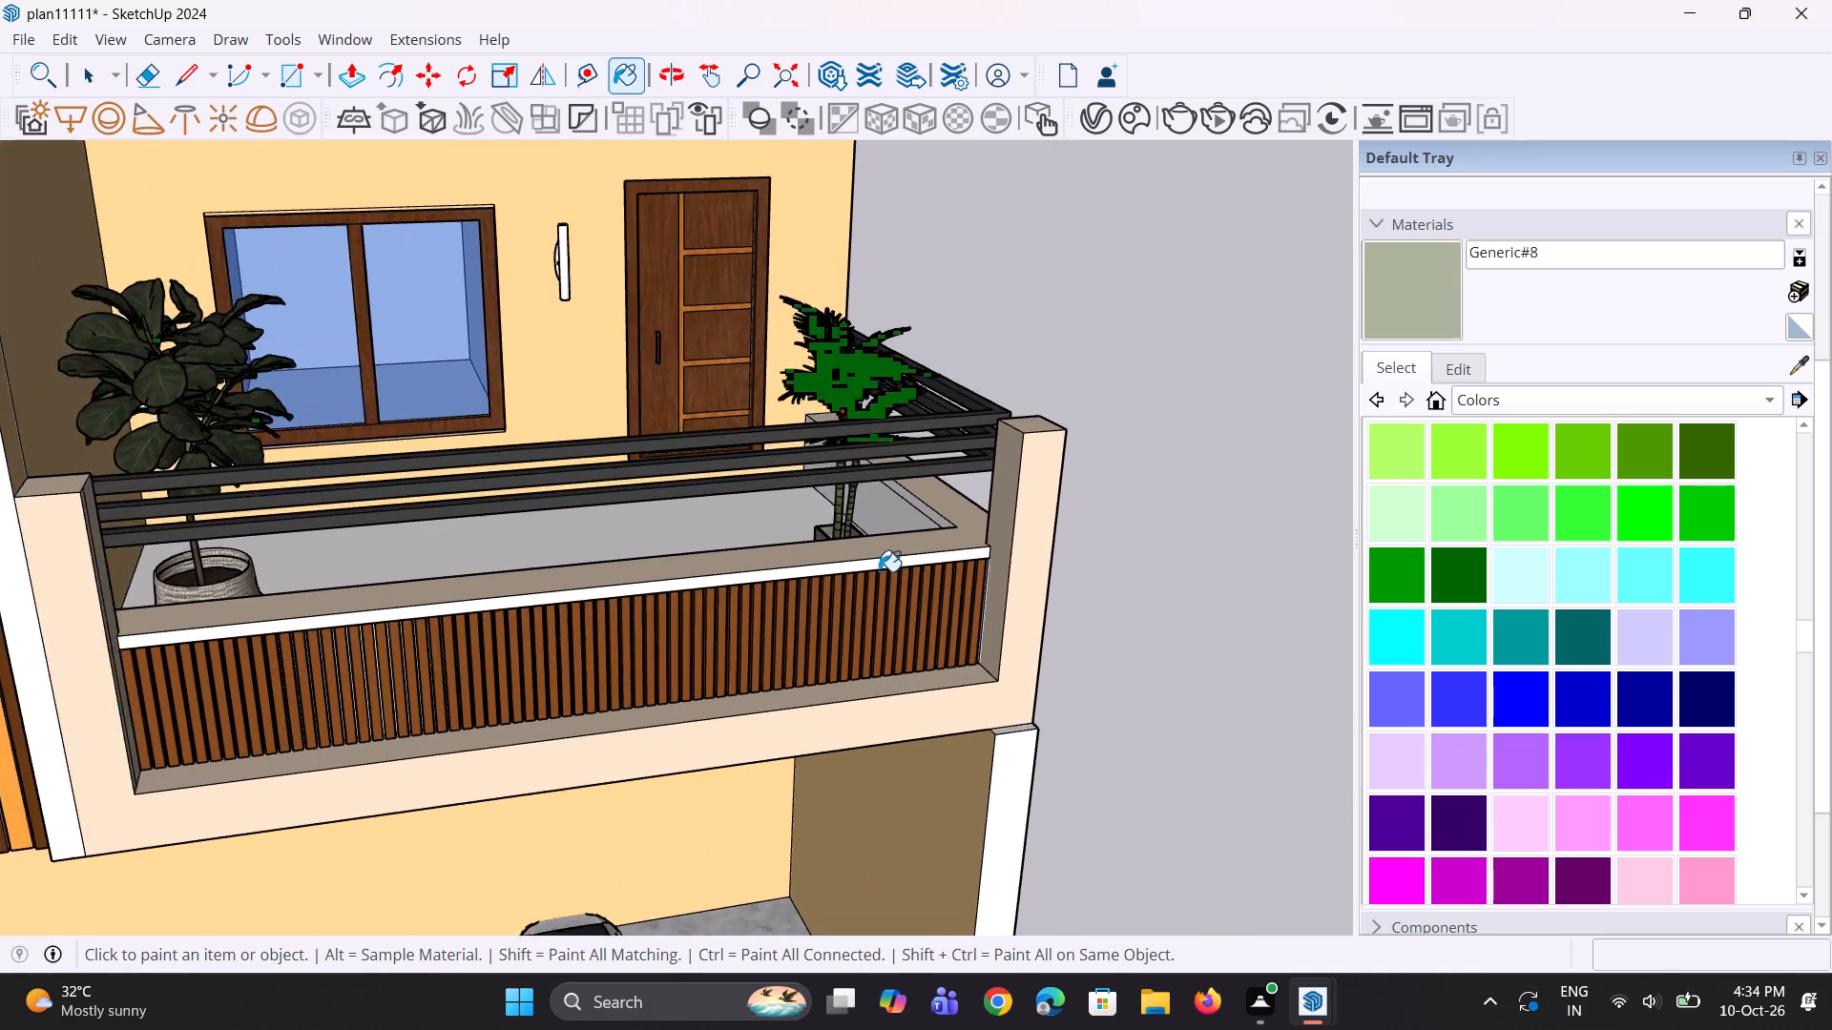
scroll(879, 571, "up", 3)
middle_click_drag(885, 562, 880, 499)
left_click(886, 535)
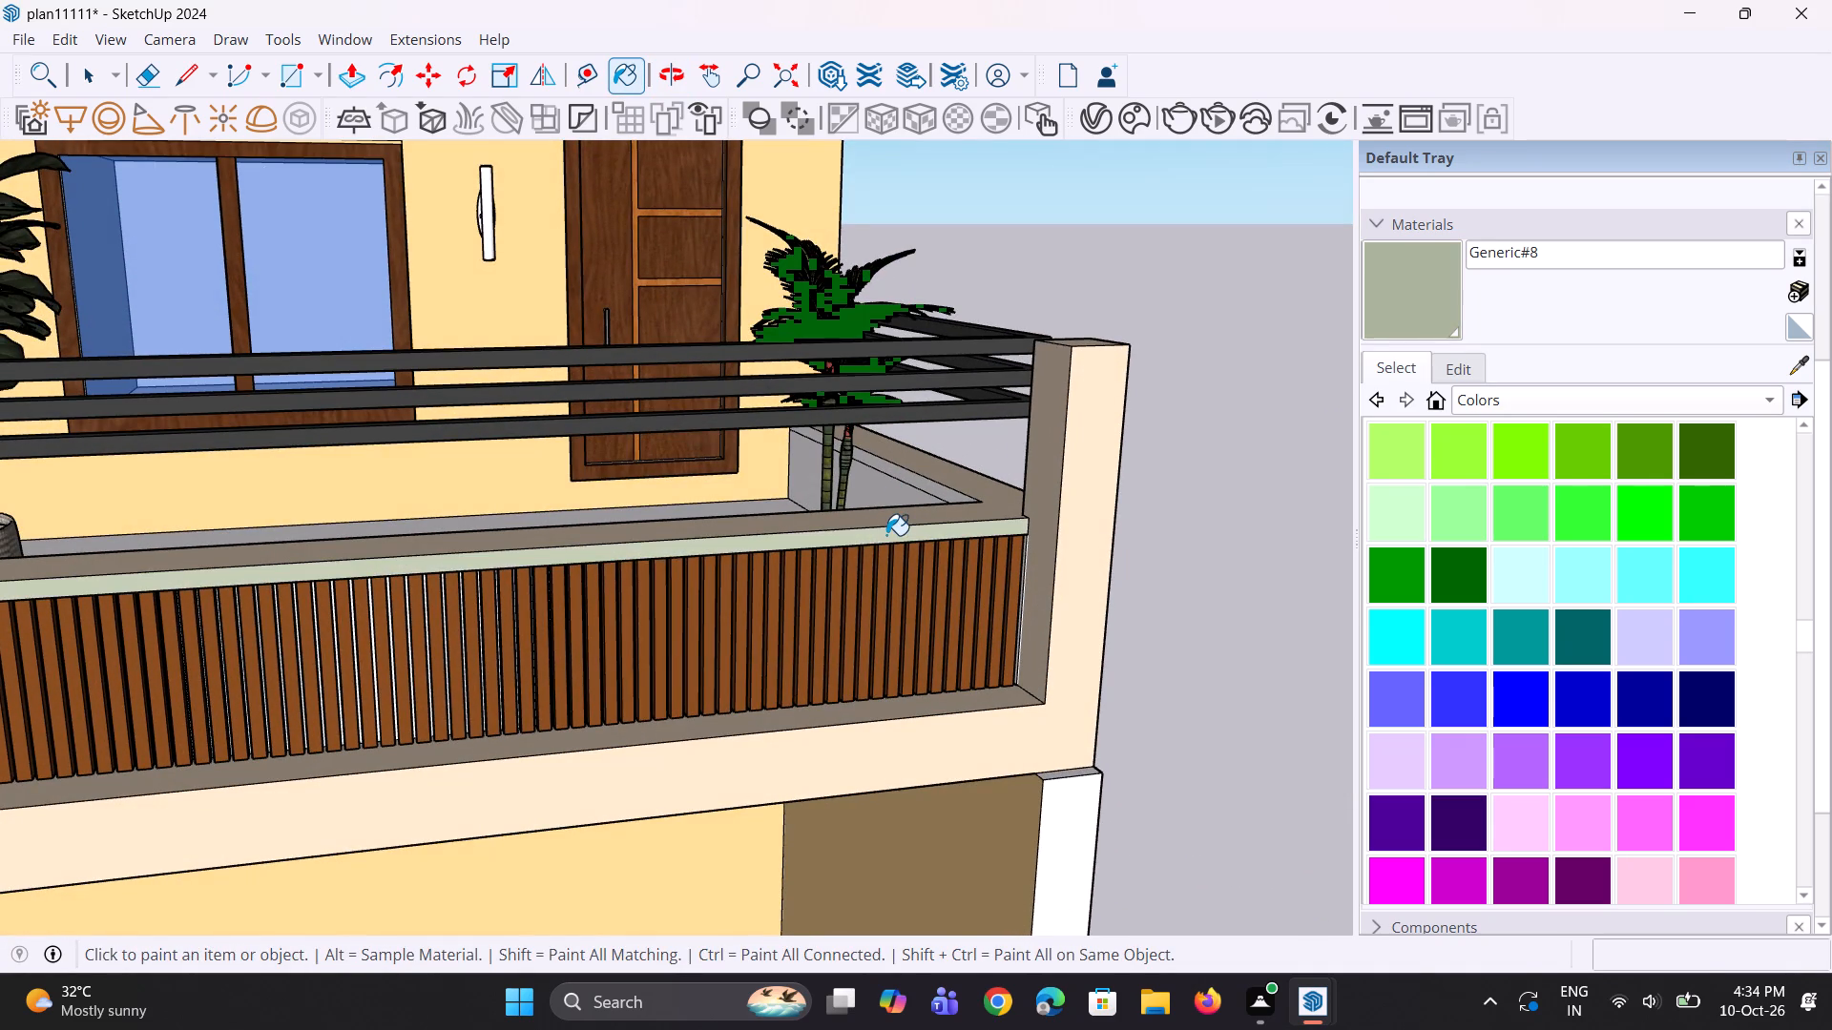
Paint the white front edge strip above the framed middle right balcony's slats with Generic#8.
scroll(886, 535, "down", 8)
scroll(861, 541, "up", 1)
middle_click_drag(861, 541, 779, 500)
scroll(381, 546, "down", 3)
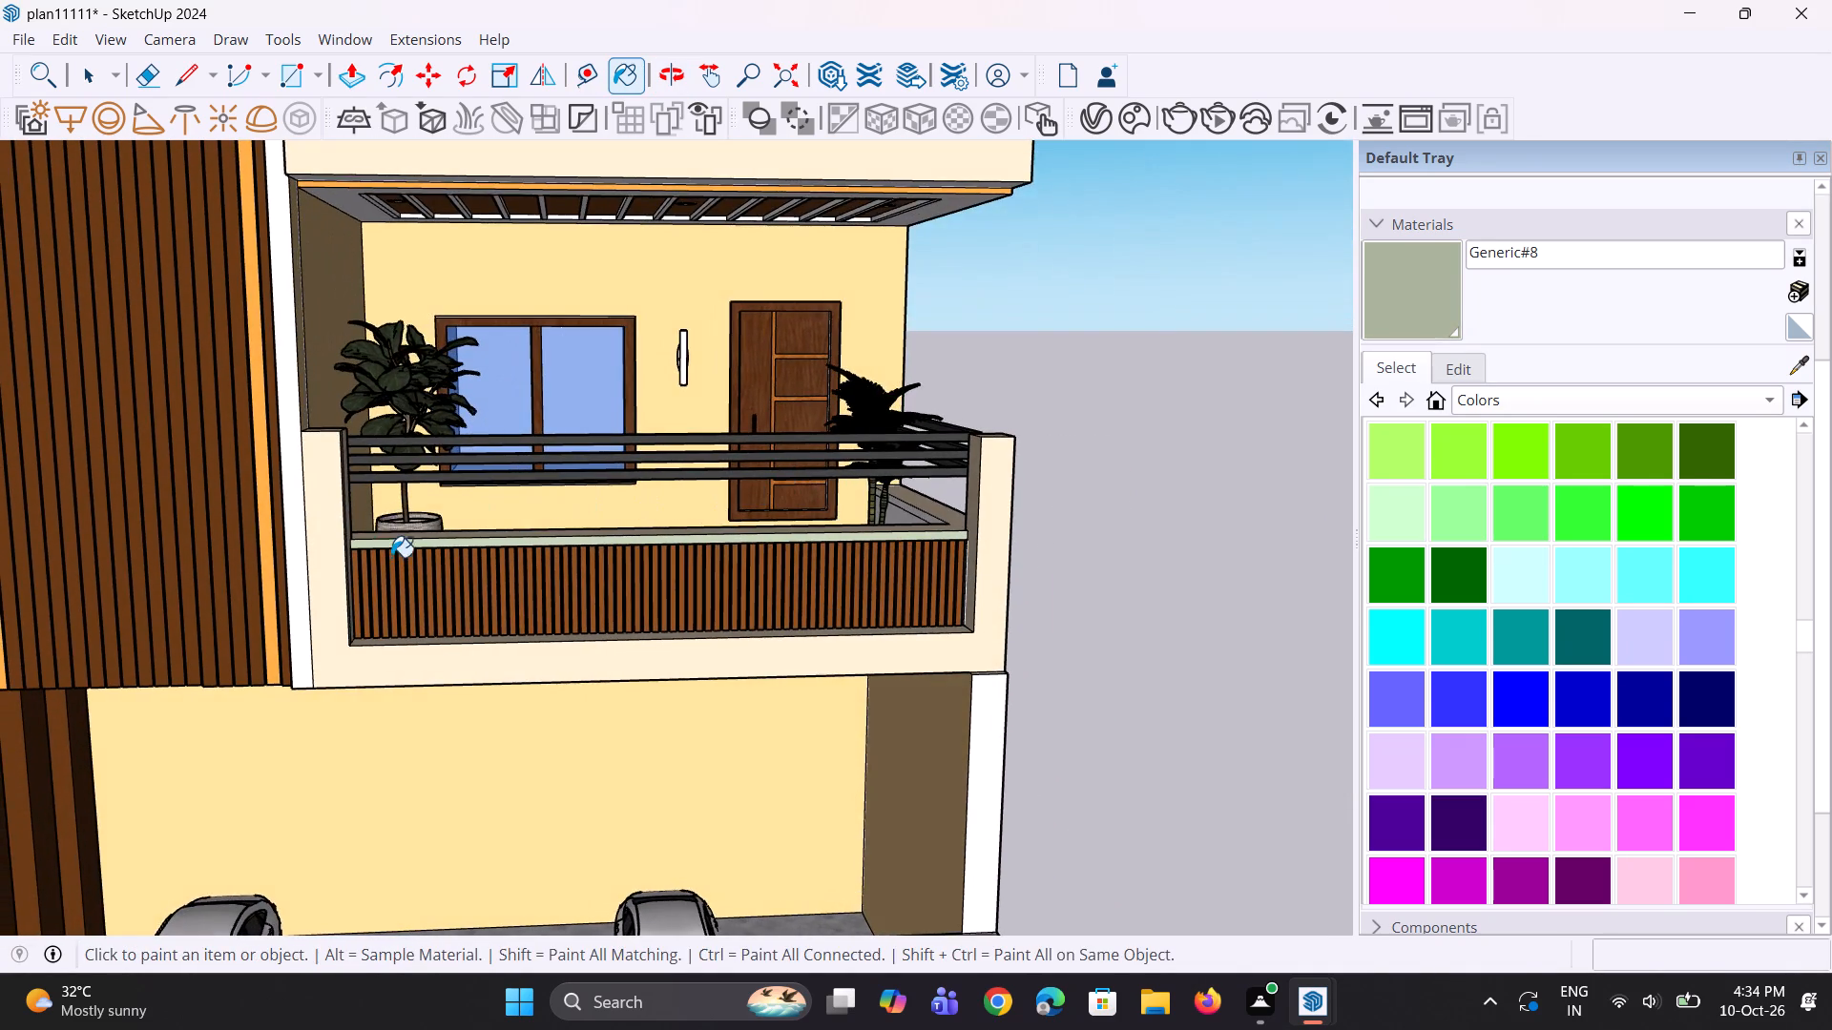
scroll(391, 557, "down", 4)
scroll(492, 292, "up", 9)
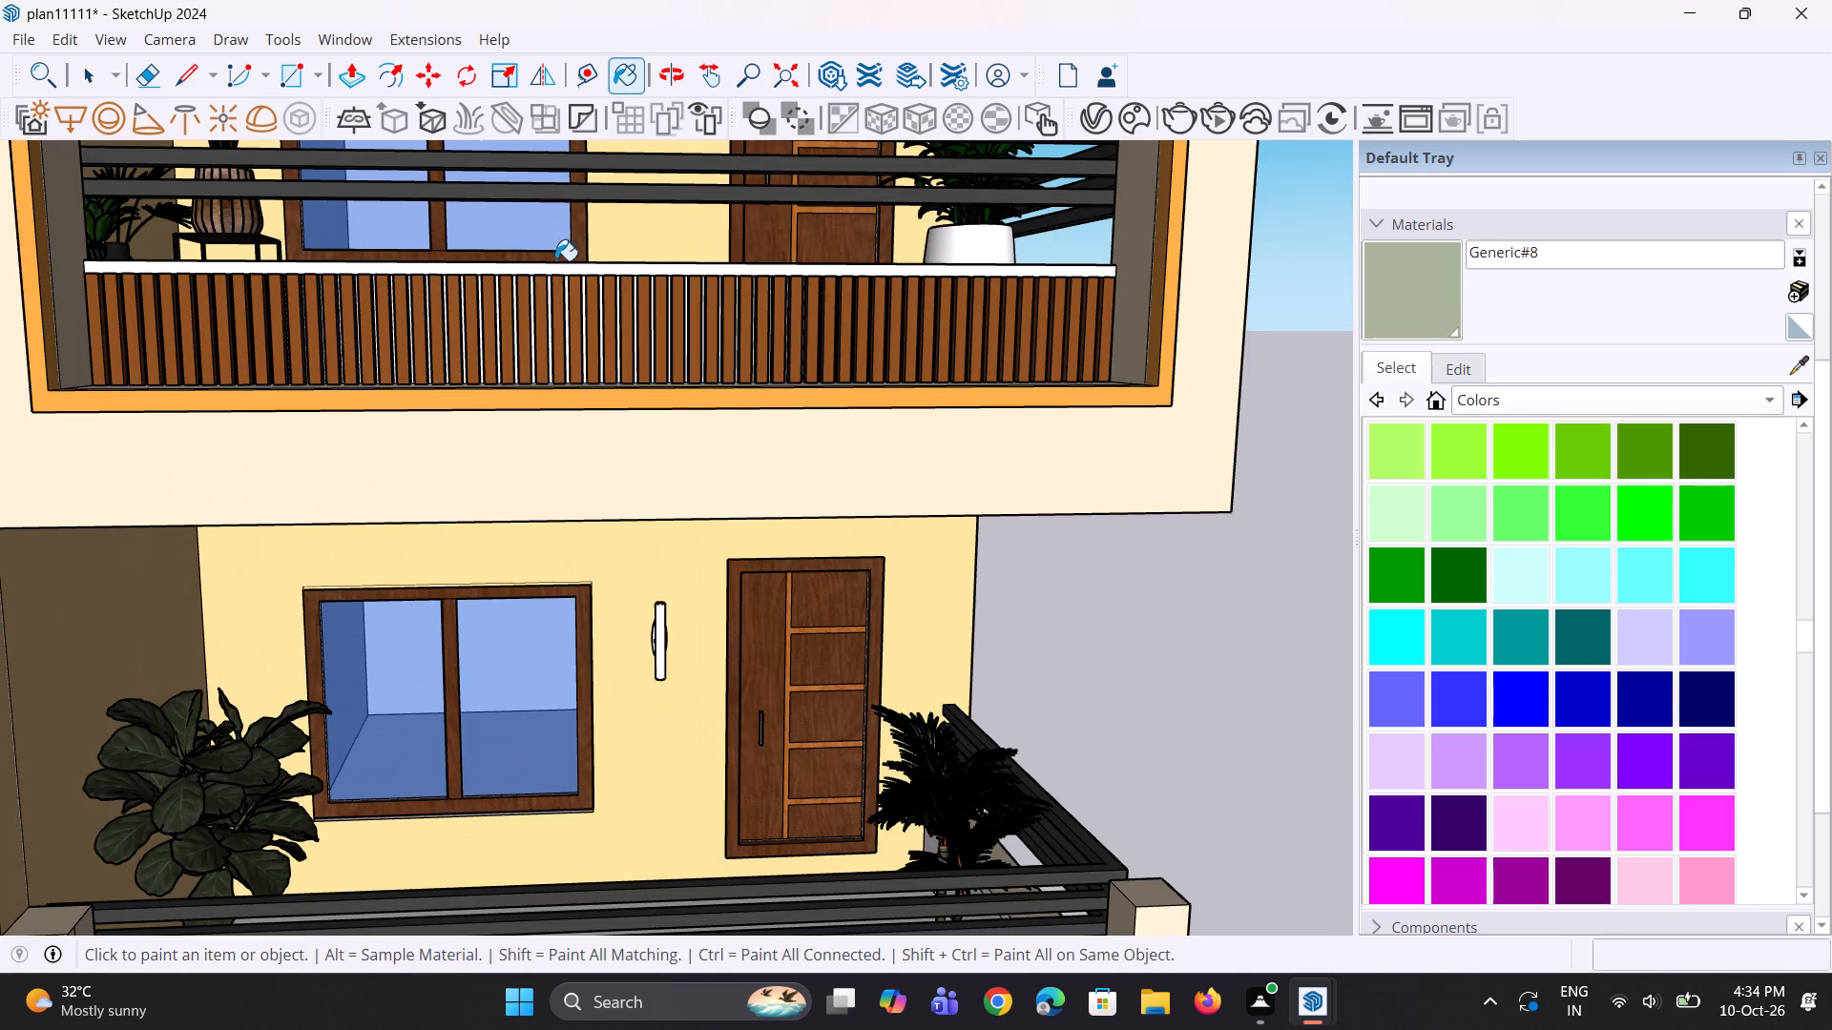
left_click(564, 268)
Paint the white front and top faces of the edge strip above the top right balcony's slats with Generic#8.
scroll(615, 338, "down", 11)
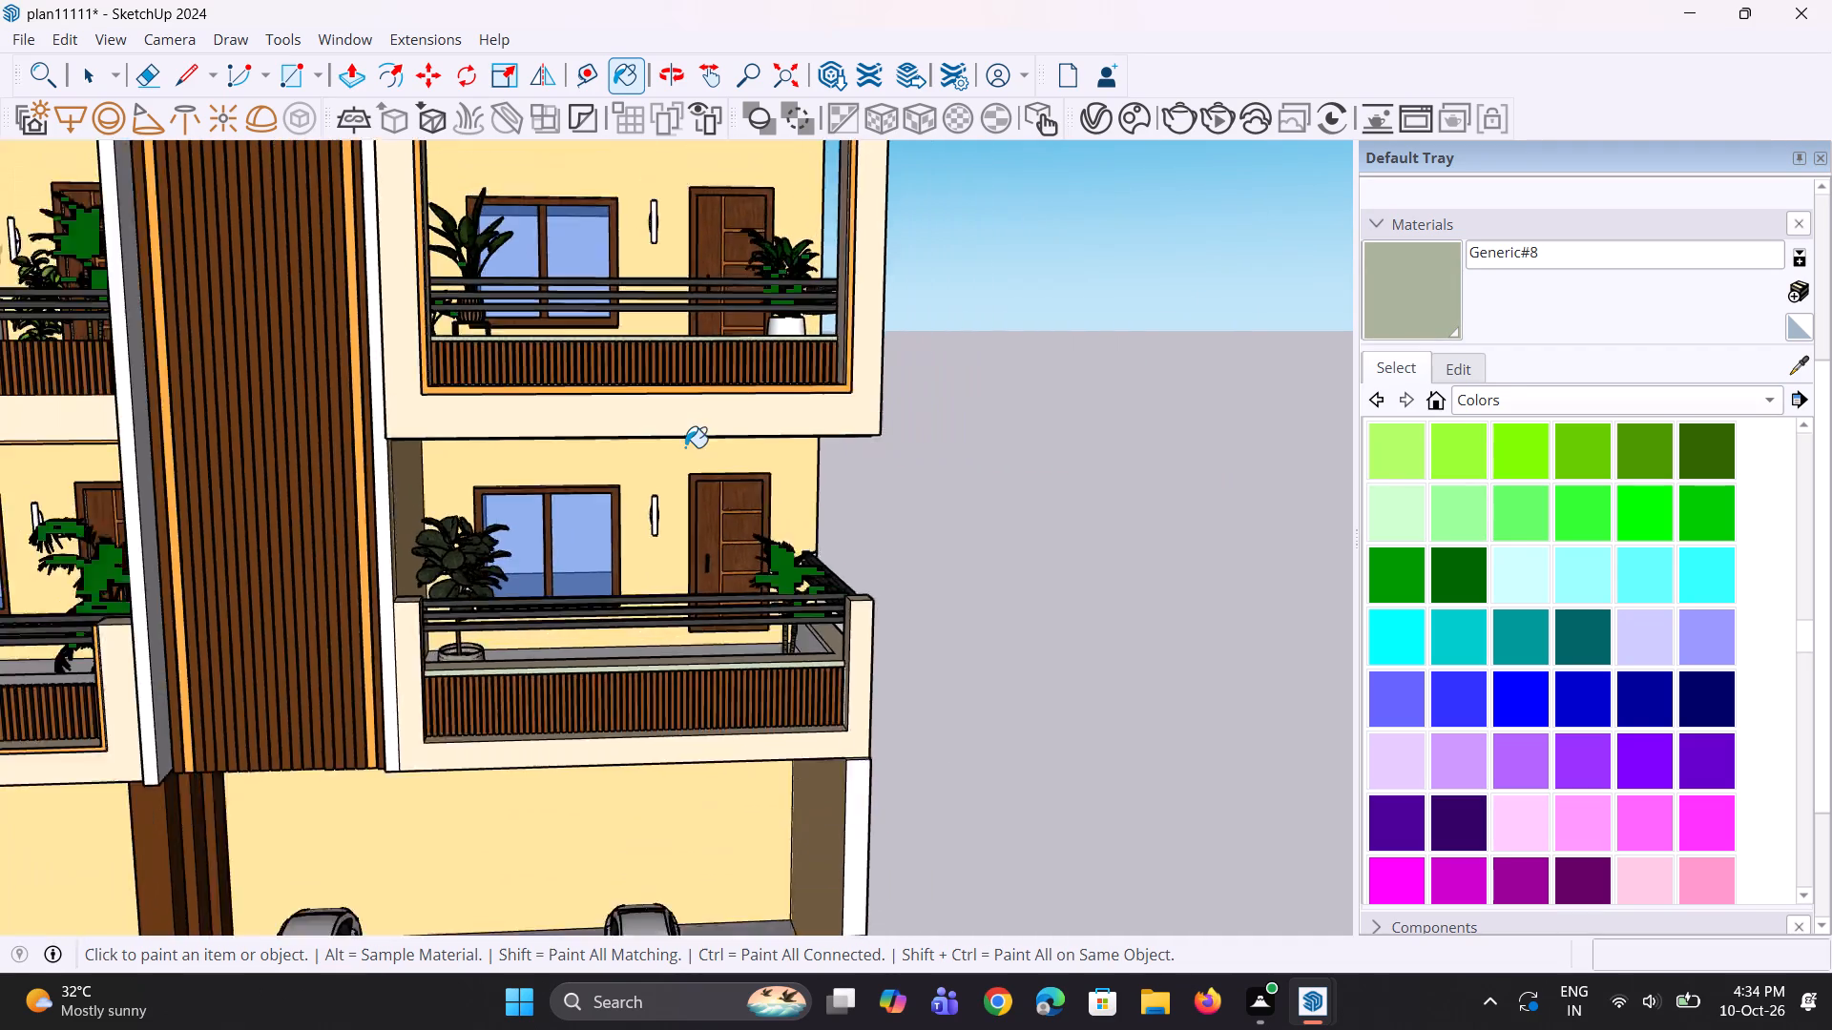
scroll(685, 447, "down", 6)
scroll(658, 200, "up", 11)
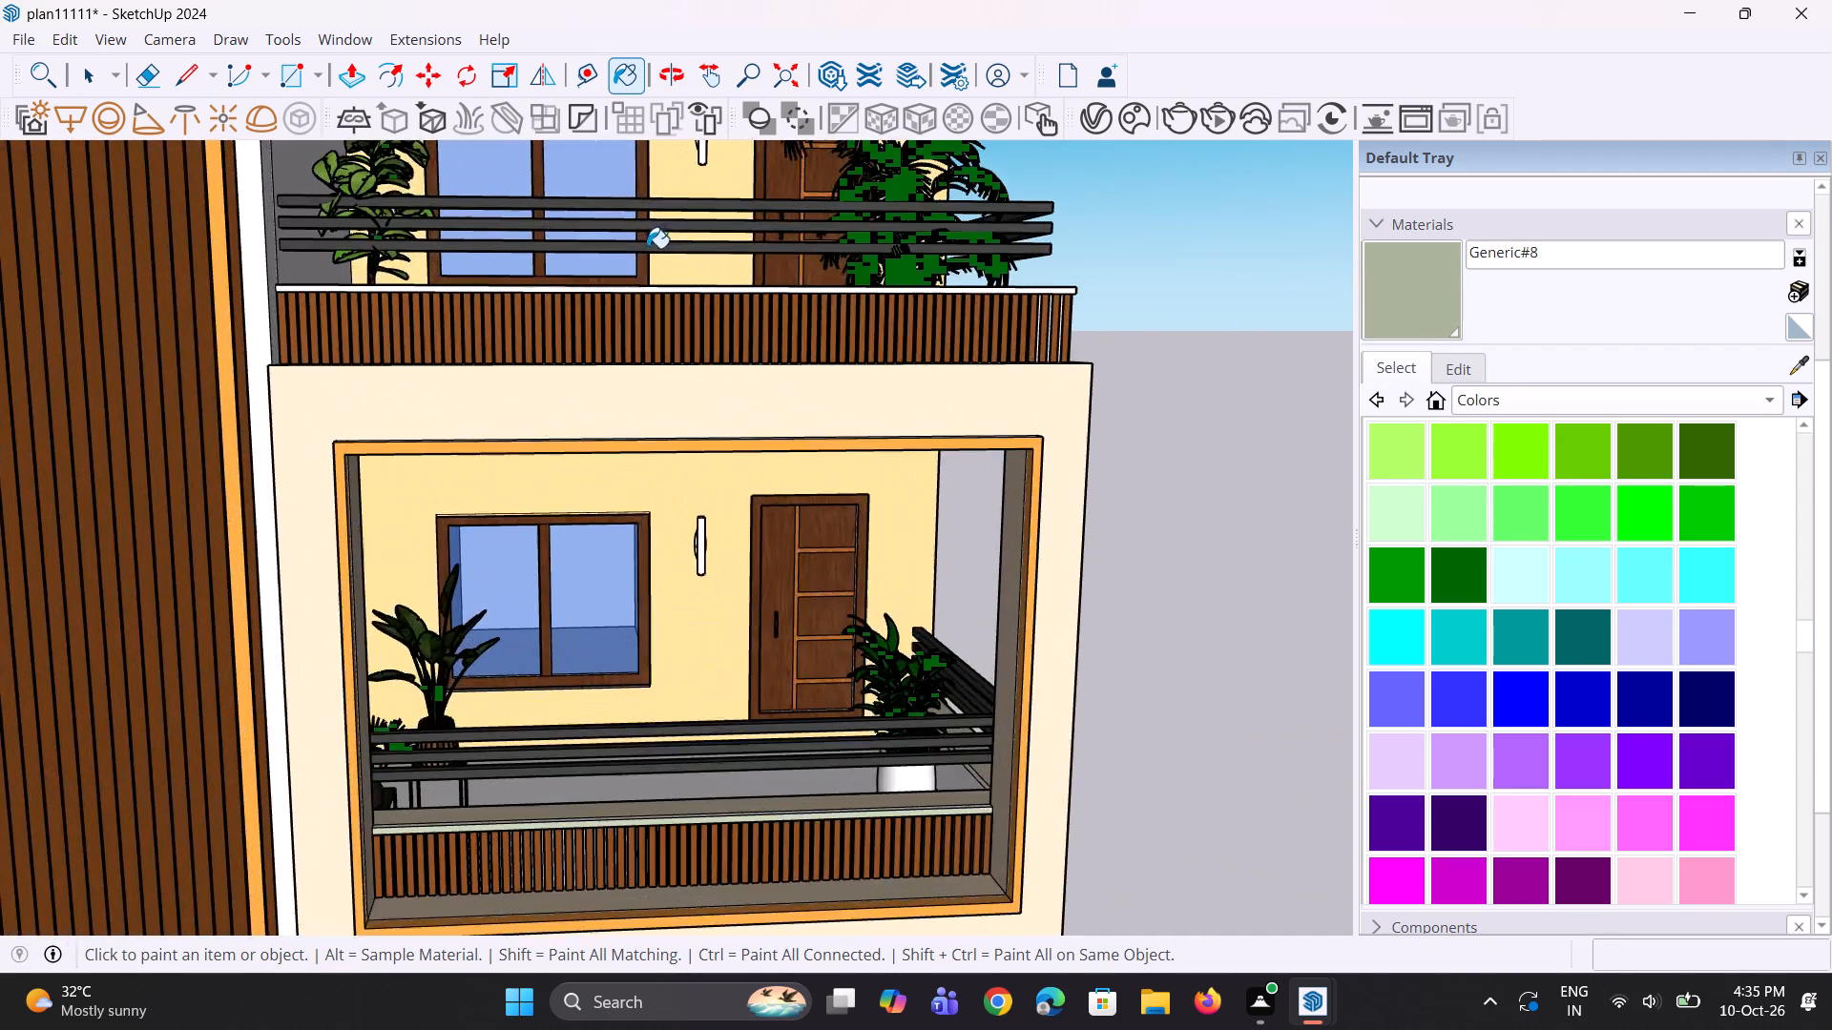
scroll(647, 248, "up", 7)
left_click(688, 331)
scroll(706, 330, "down", 4)
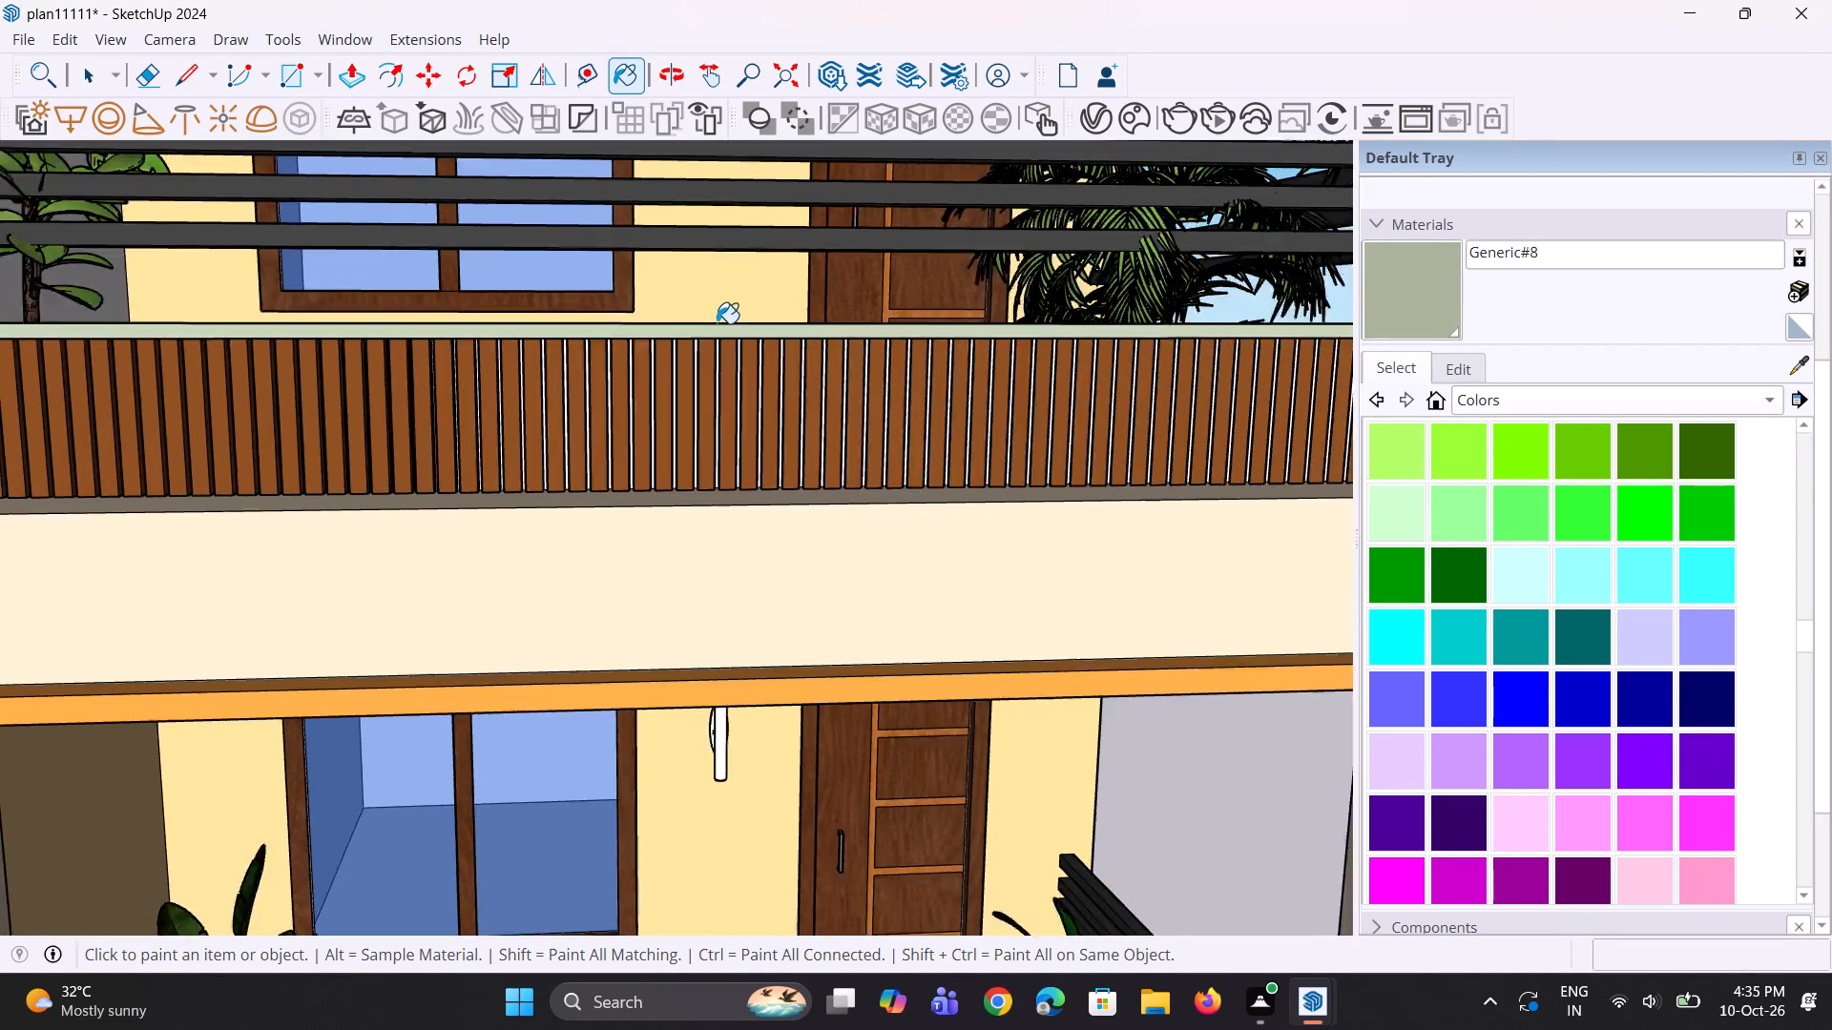
scroll(717, 323, "down", 5)
middle_click_drag(725, 319, 660, 556)
scroll(760, 395, "up", 6)
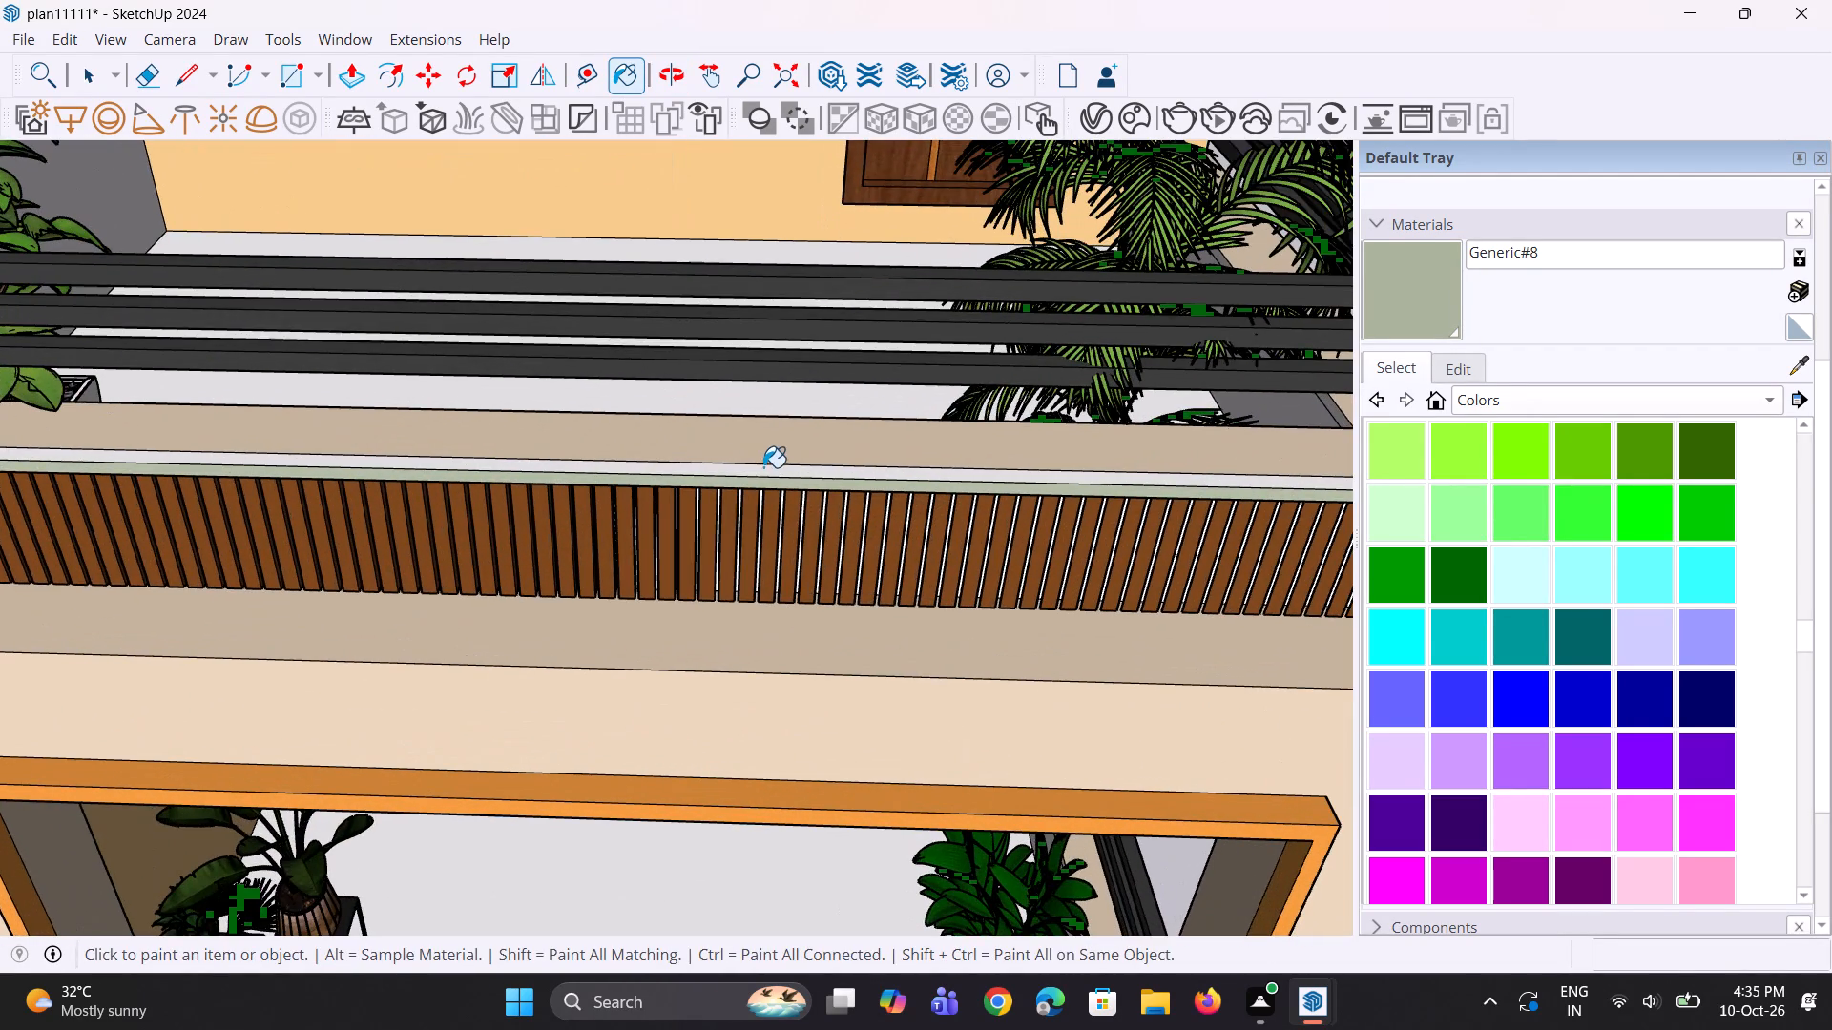
left_click(765, 470)
Paint the white top face of the edge strip on the framed middle right balcony with Generic#8.
scroll(770, 437, "down", 5)
scroll(717, 323, "down", 4)
scroll(518, 720, "up", 6)
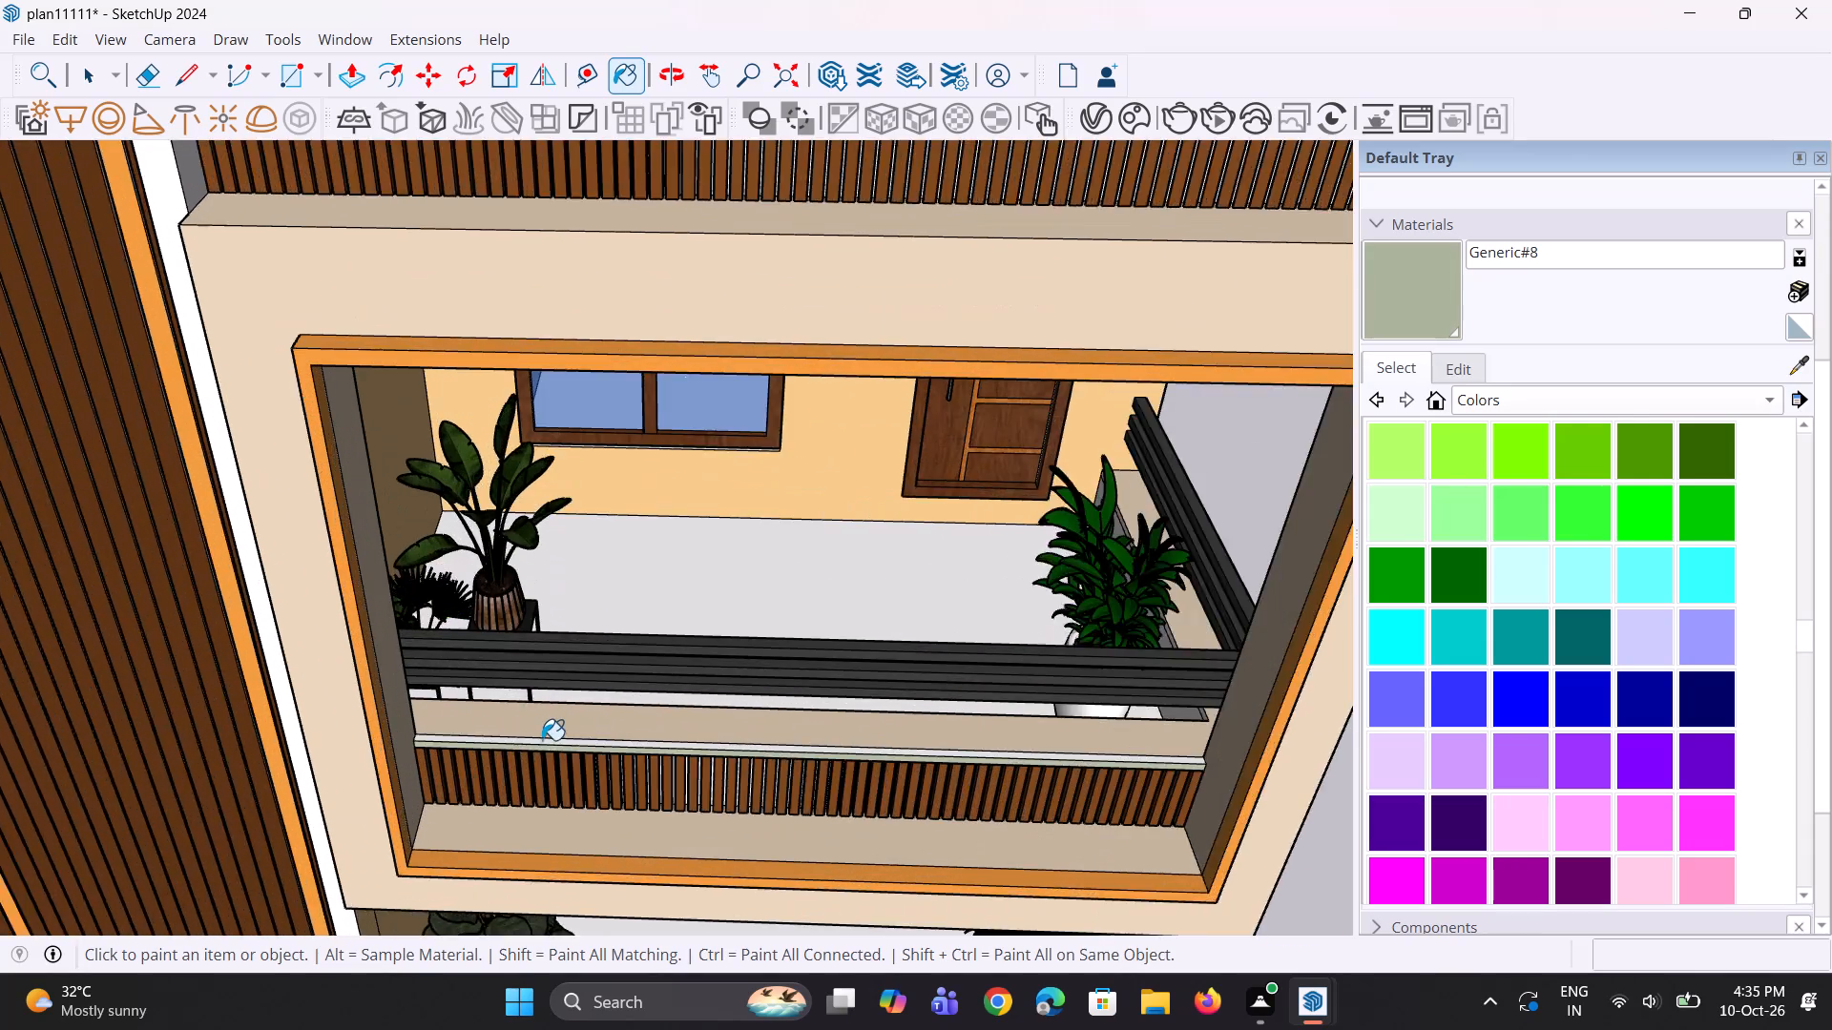
scroll(542, 740, "up", 3)
left_click(547, 741)
Paint the front face of the white vertical fin left of the central slatted panel with Generic#8.
scroll(582, 677, "down", 10)
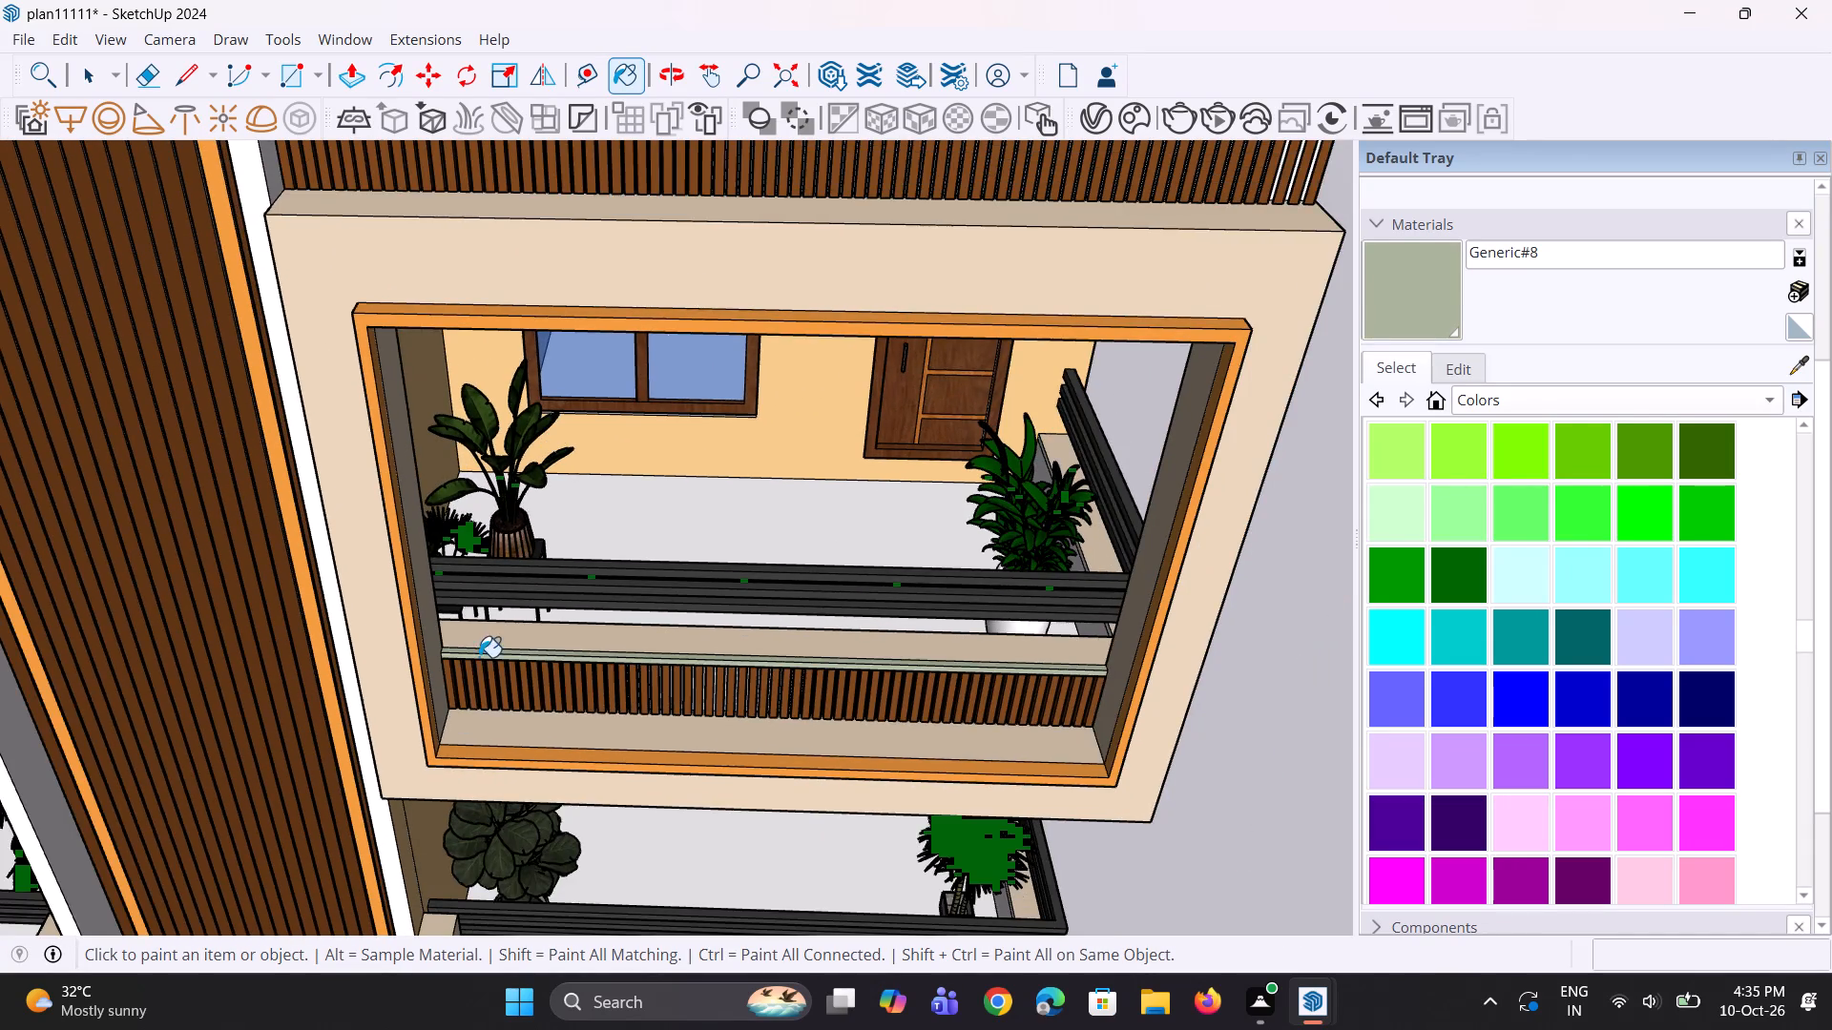
scroll(484, 634, "down", 5)
scroll(506, 924, "up", 16)
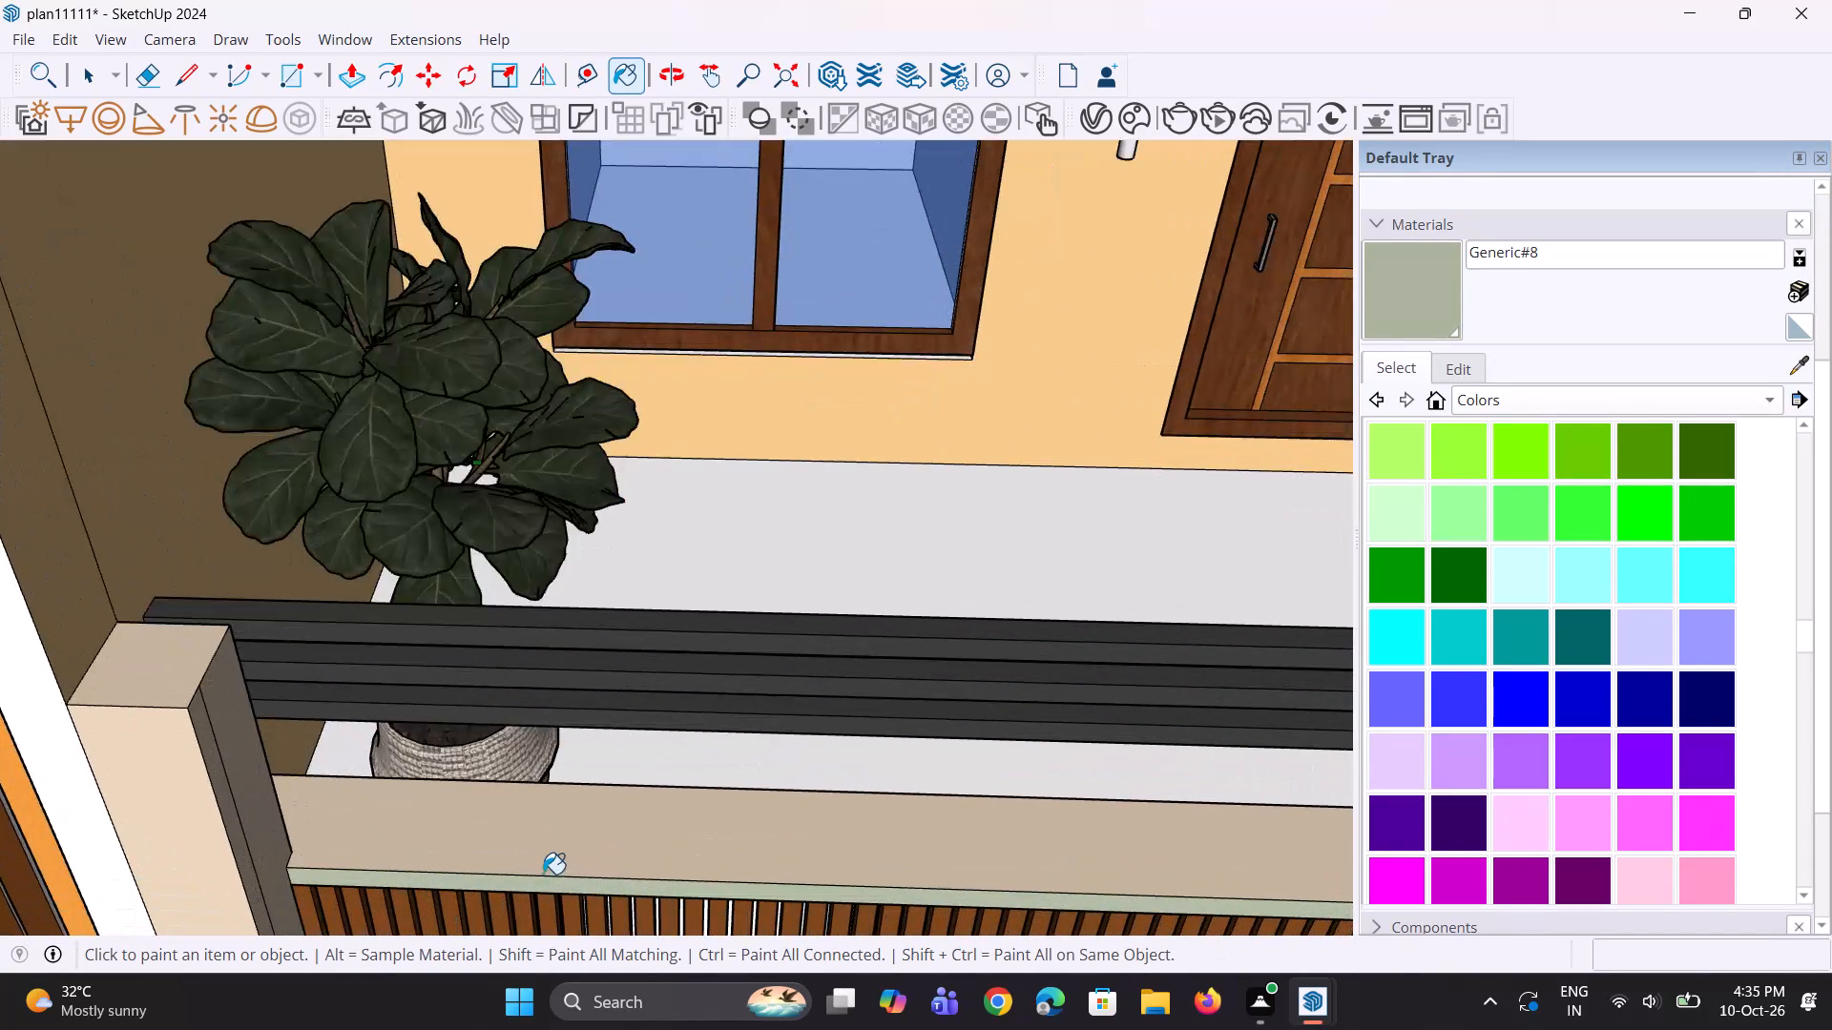
middle_click_drag(543, 874, 610, 797)
scroll(570, 842, "up", 1)
scroll(635, 714, "down", 15)
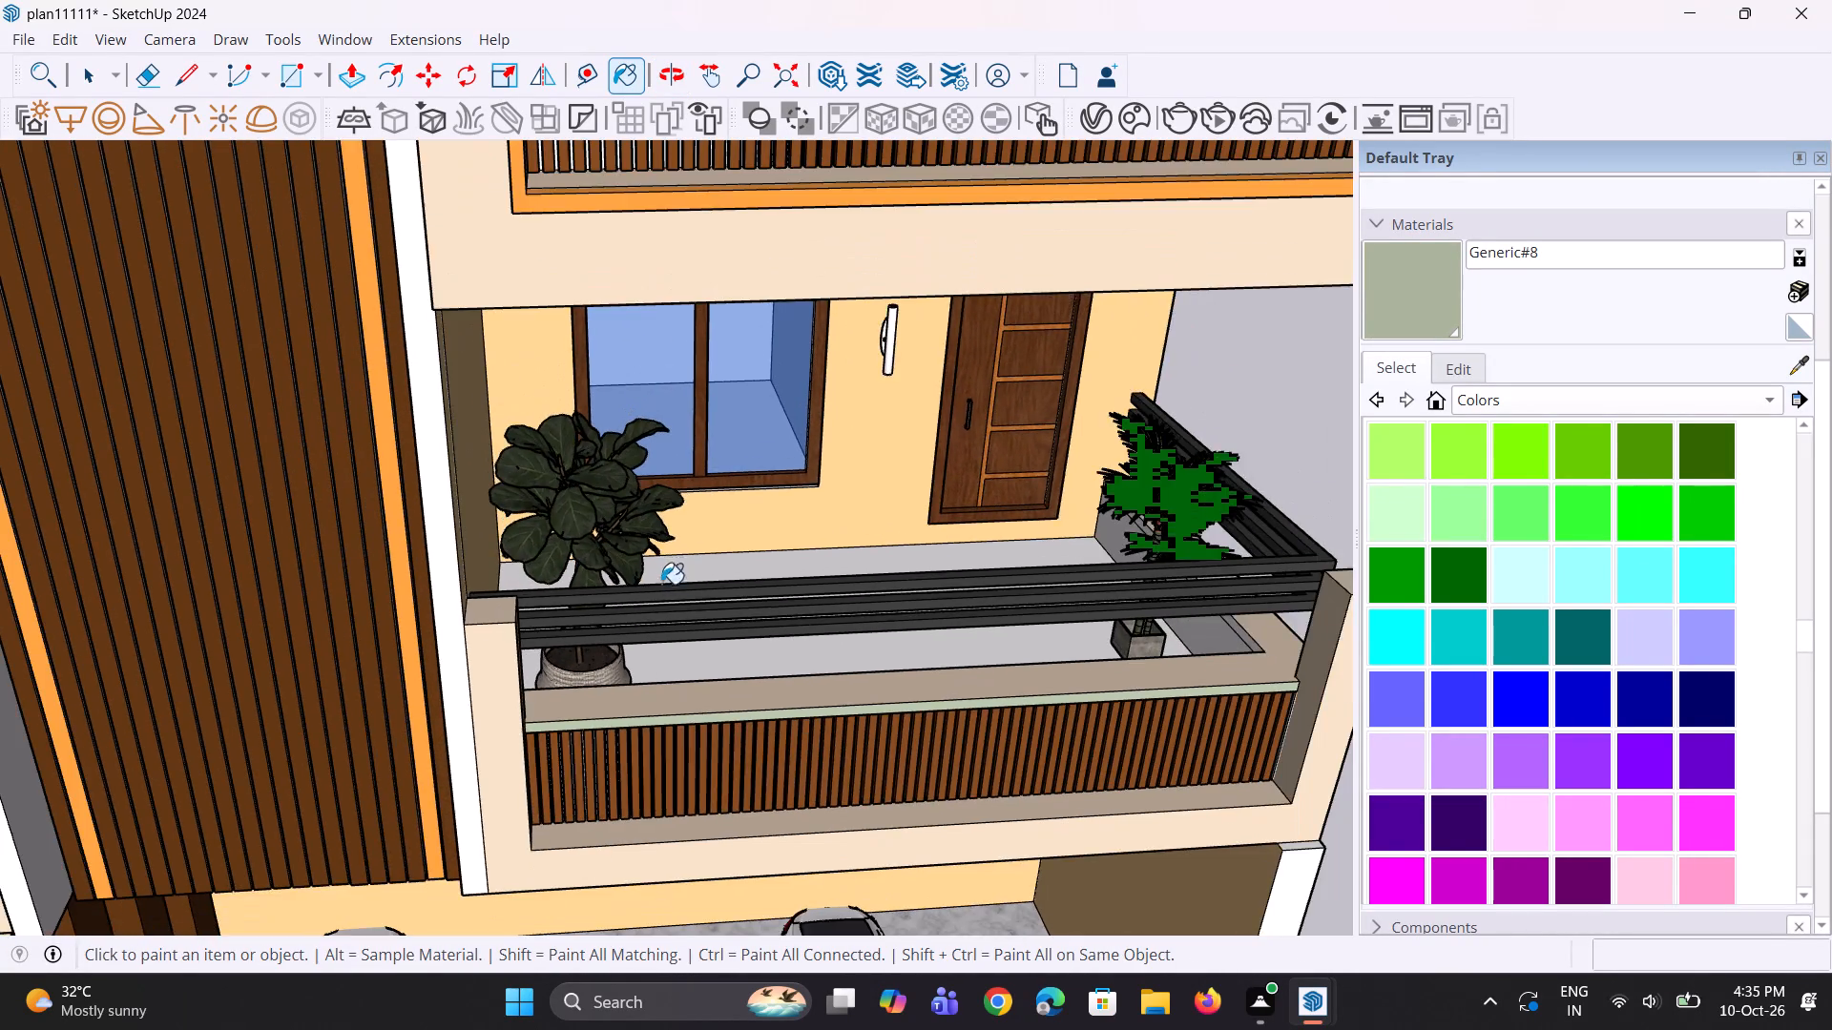
scroll(661, 584, "down", 8)
scroll(349, 638, "up", 3)
scroll(229, 667, "up", 4)
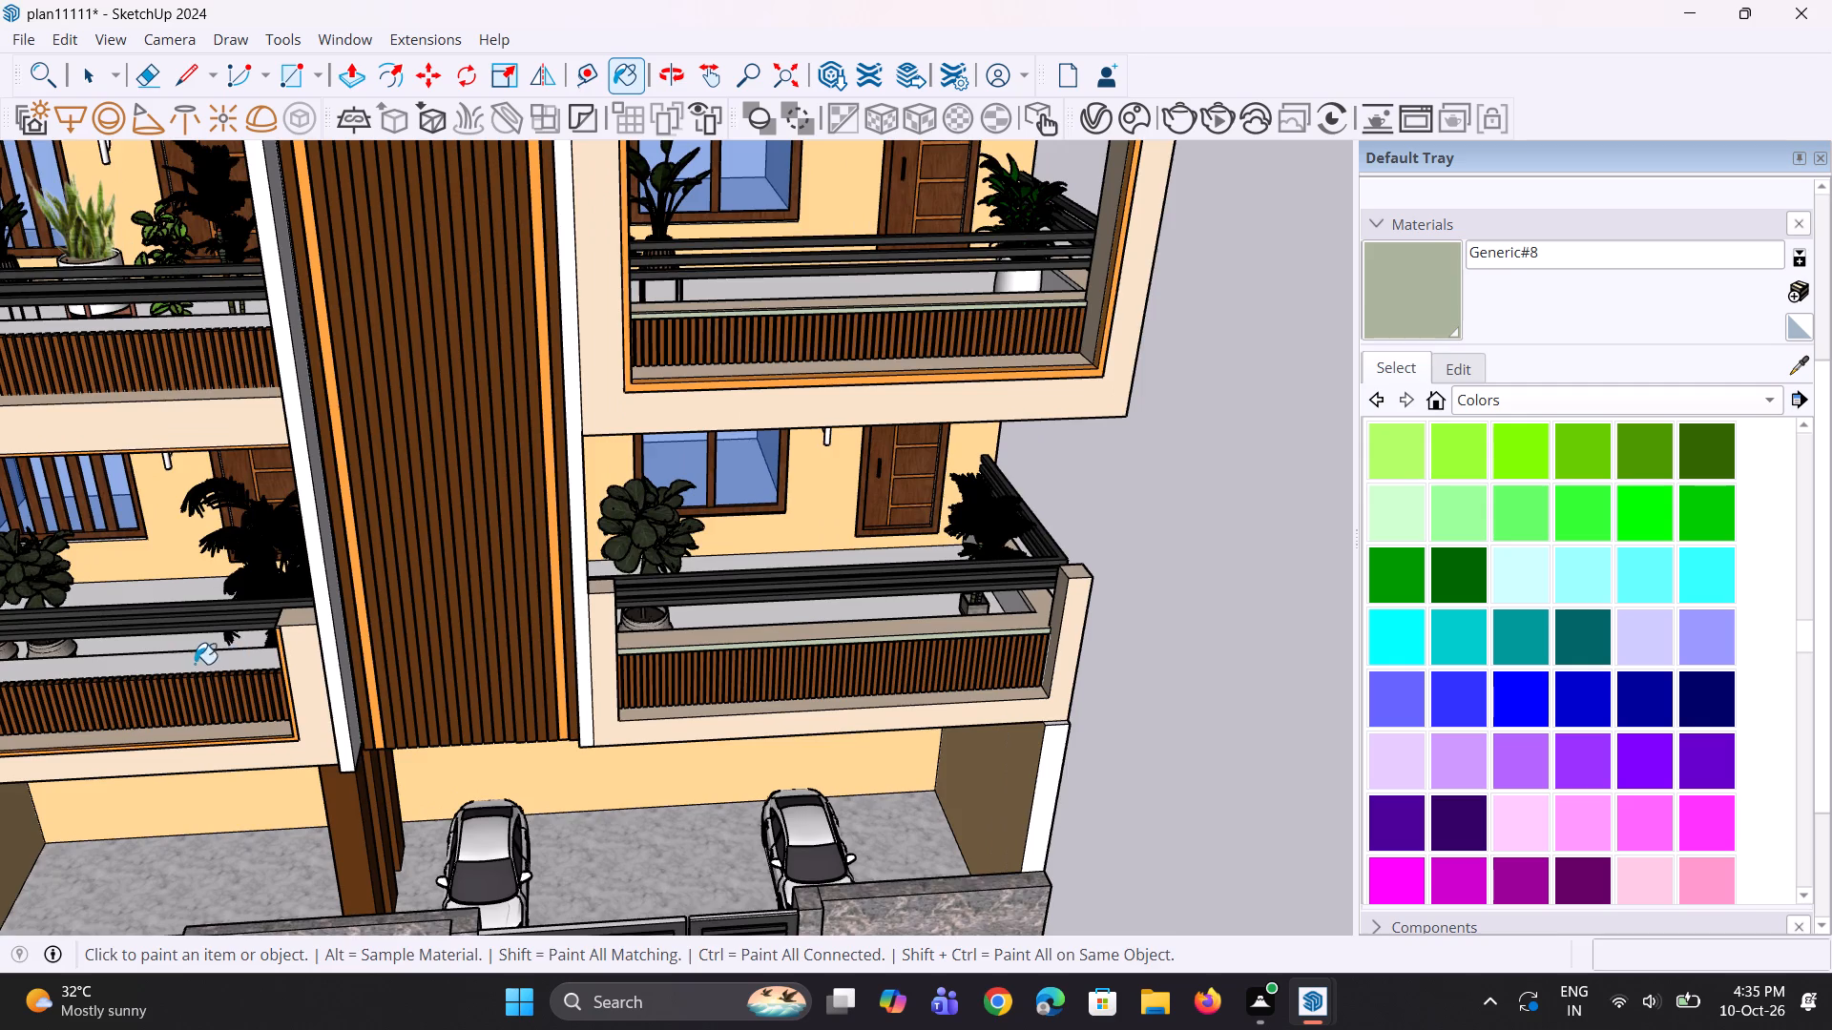
middle_click_drag(180, 663, 448, 602)
scroll(448, 602, "up", 1)
left_click(442, 564)
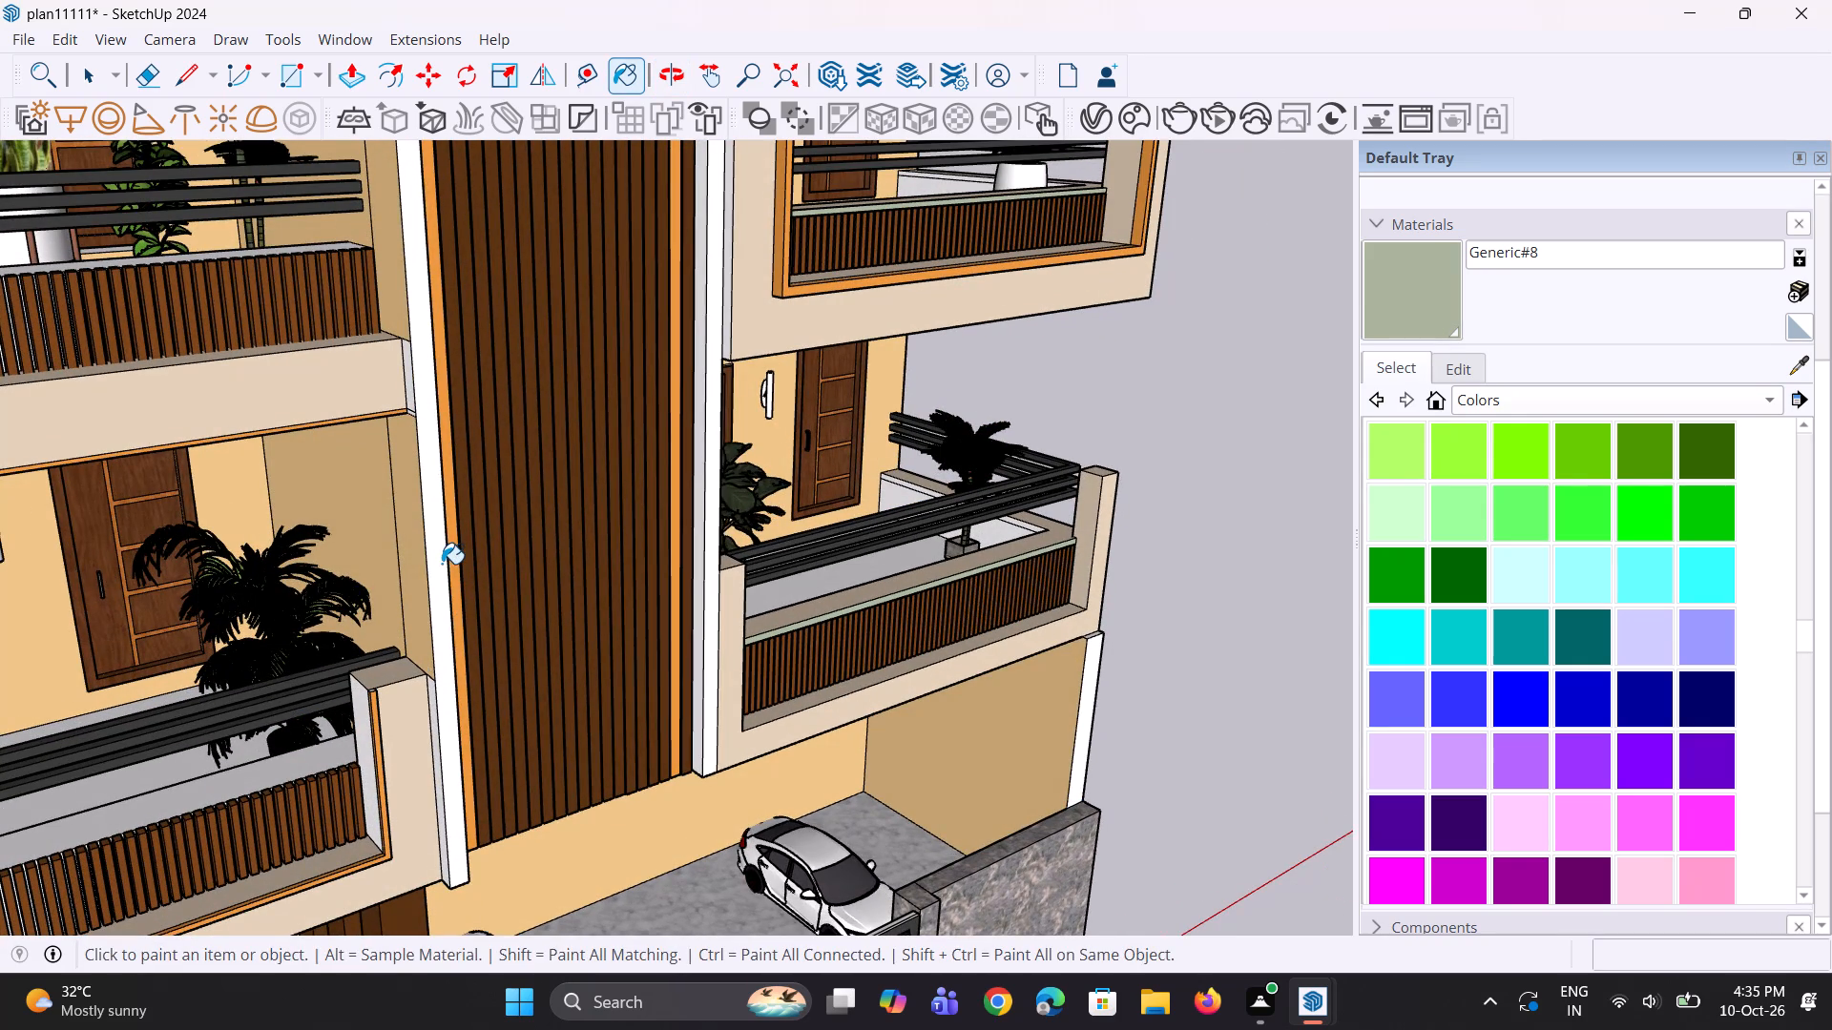
Paint the front face of the white vertical fin right of the central slatted panel with Generic#8.
scroll(438, 573, "down", 4)
middle_click_drag(734, 575, 476, 565)
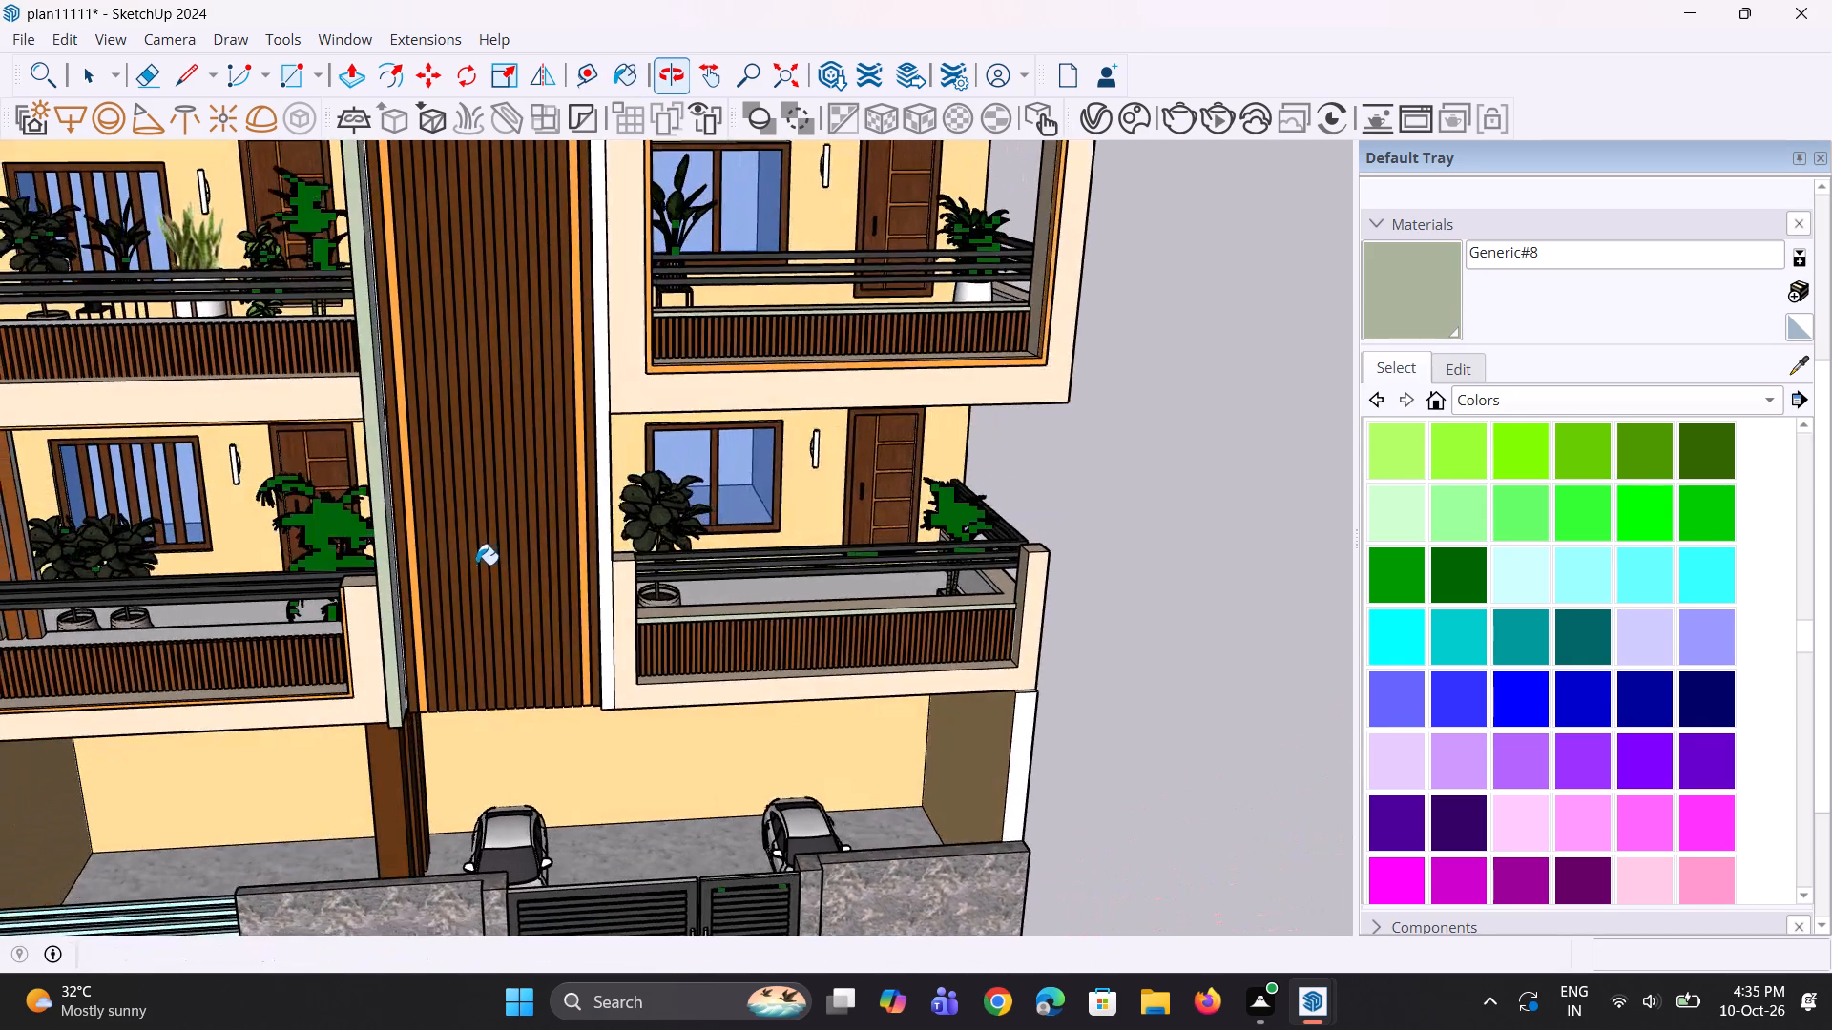
scroll(487, 566, "down", 9)
middle_click_drag(502, 568, 518, 504)
scroll(506, 563, "up", 1)
scroll(538, 492, "up", 3)
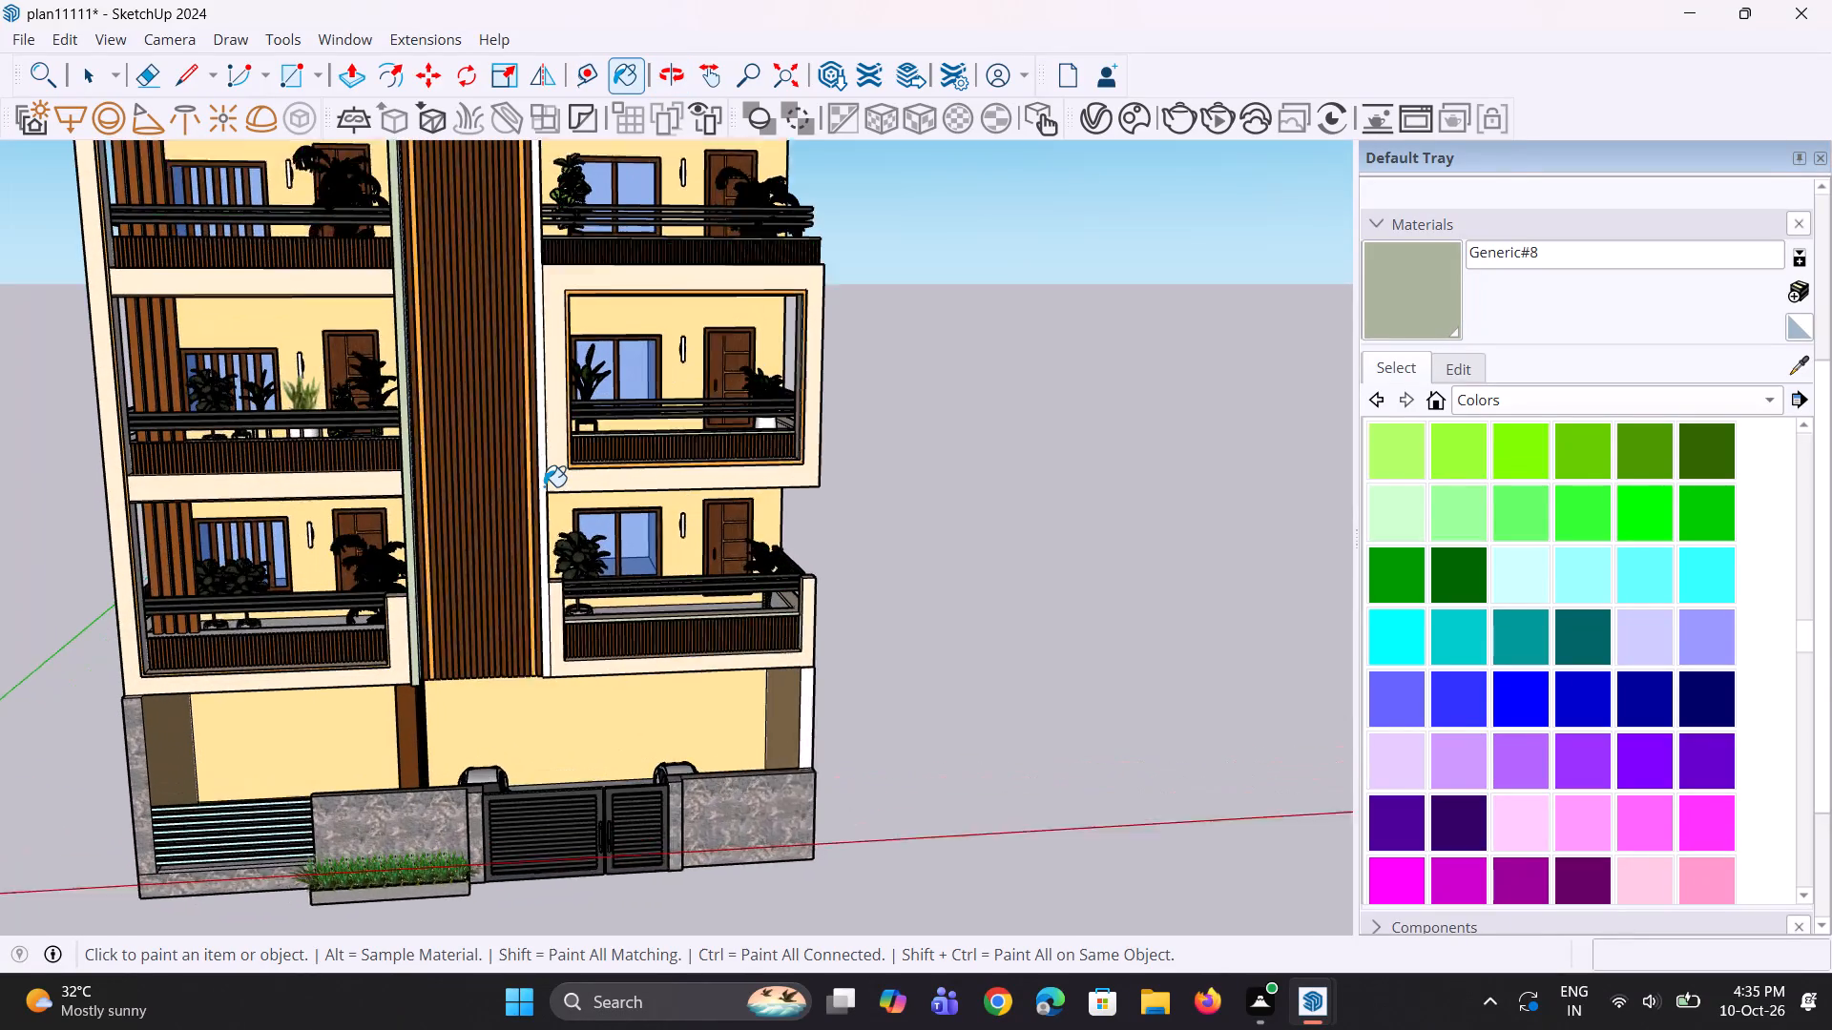
left_click(546, 484)
Paint the slat-facing side of the vertical fin right of the central slatted panel with Generic#8.
scroll(535, 524, "down", 5)
middle_click_drag(535, 525, 530, 465)
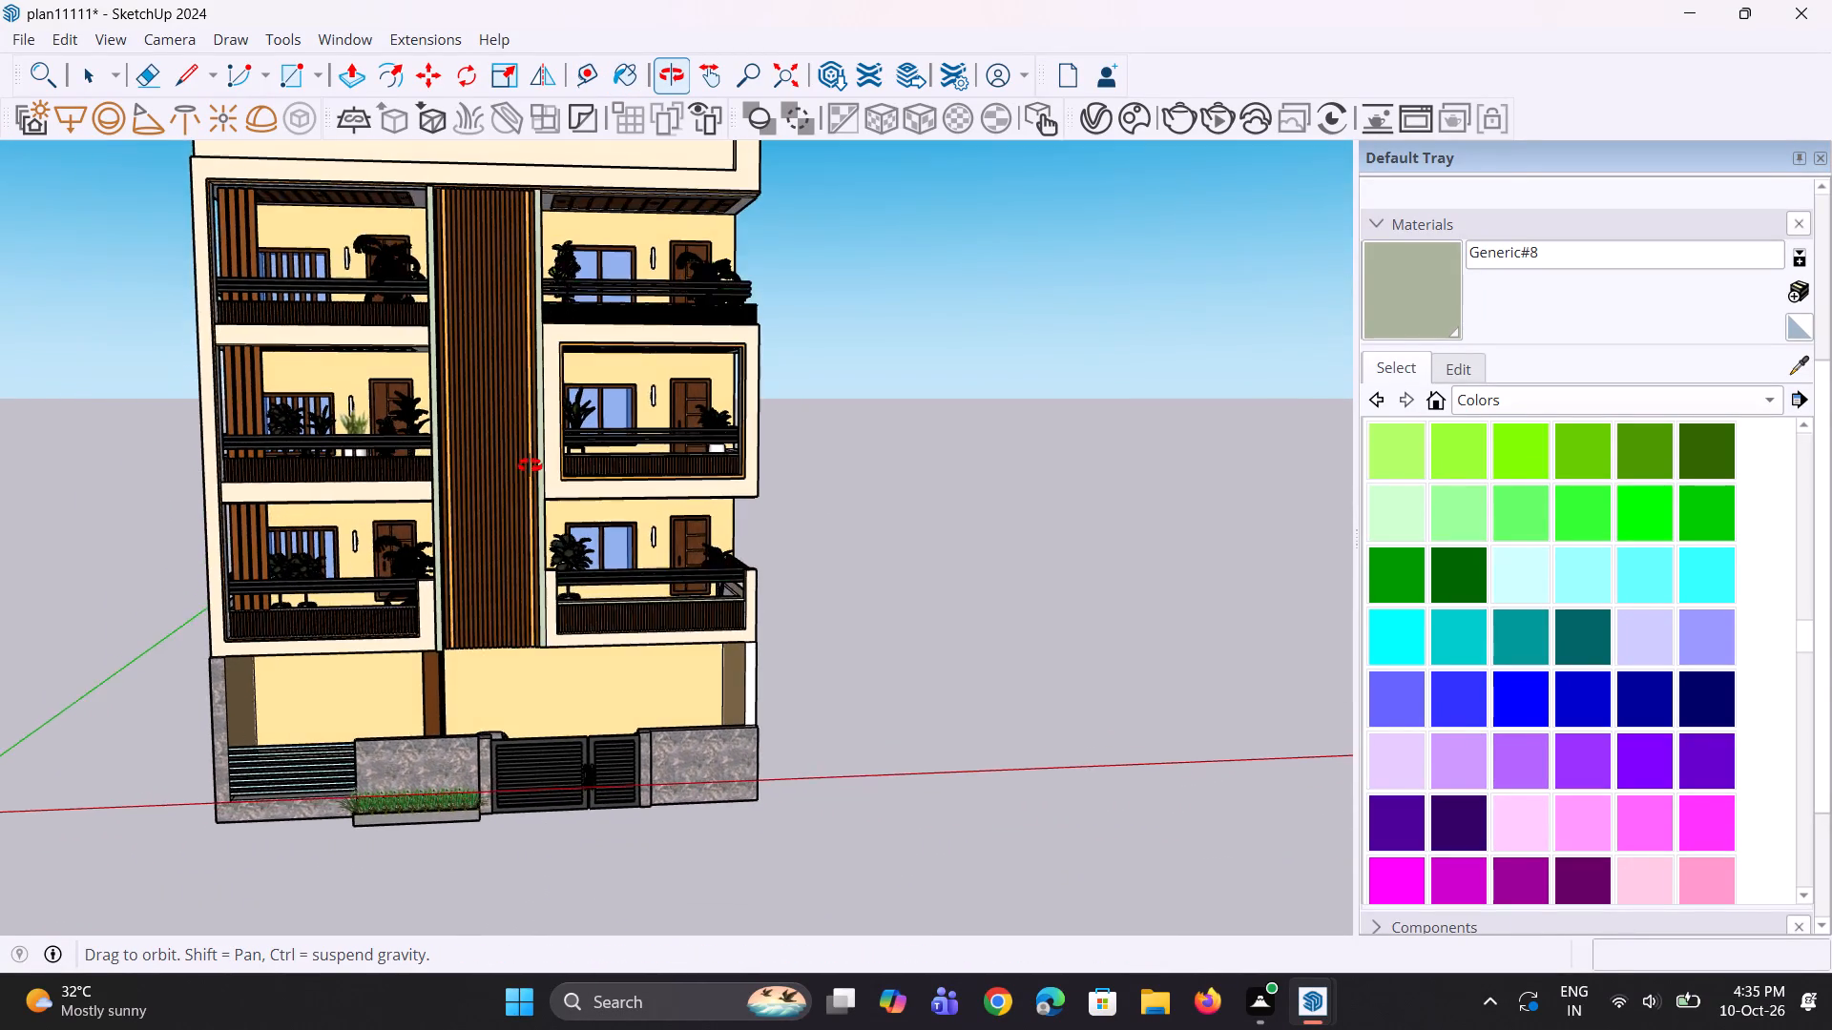
middle_click_drag(530, 465, 508, 463)
scroll(531, 568, "down", 4)
scroll(631, 213, "up", 3)
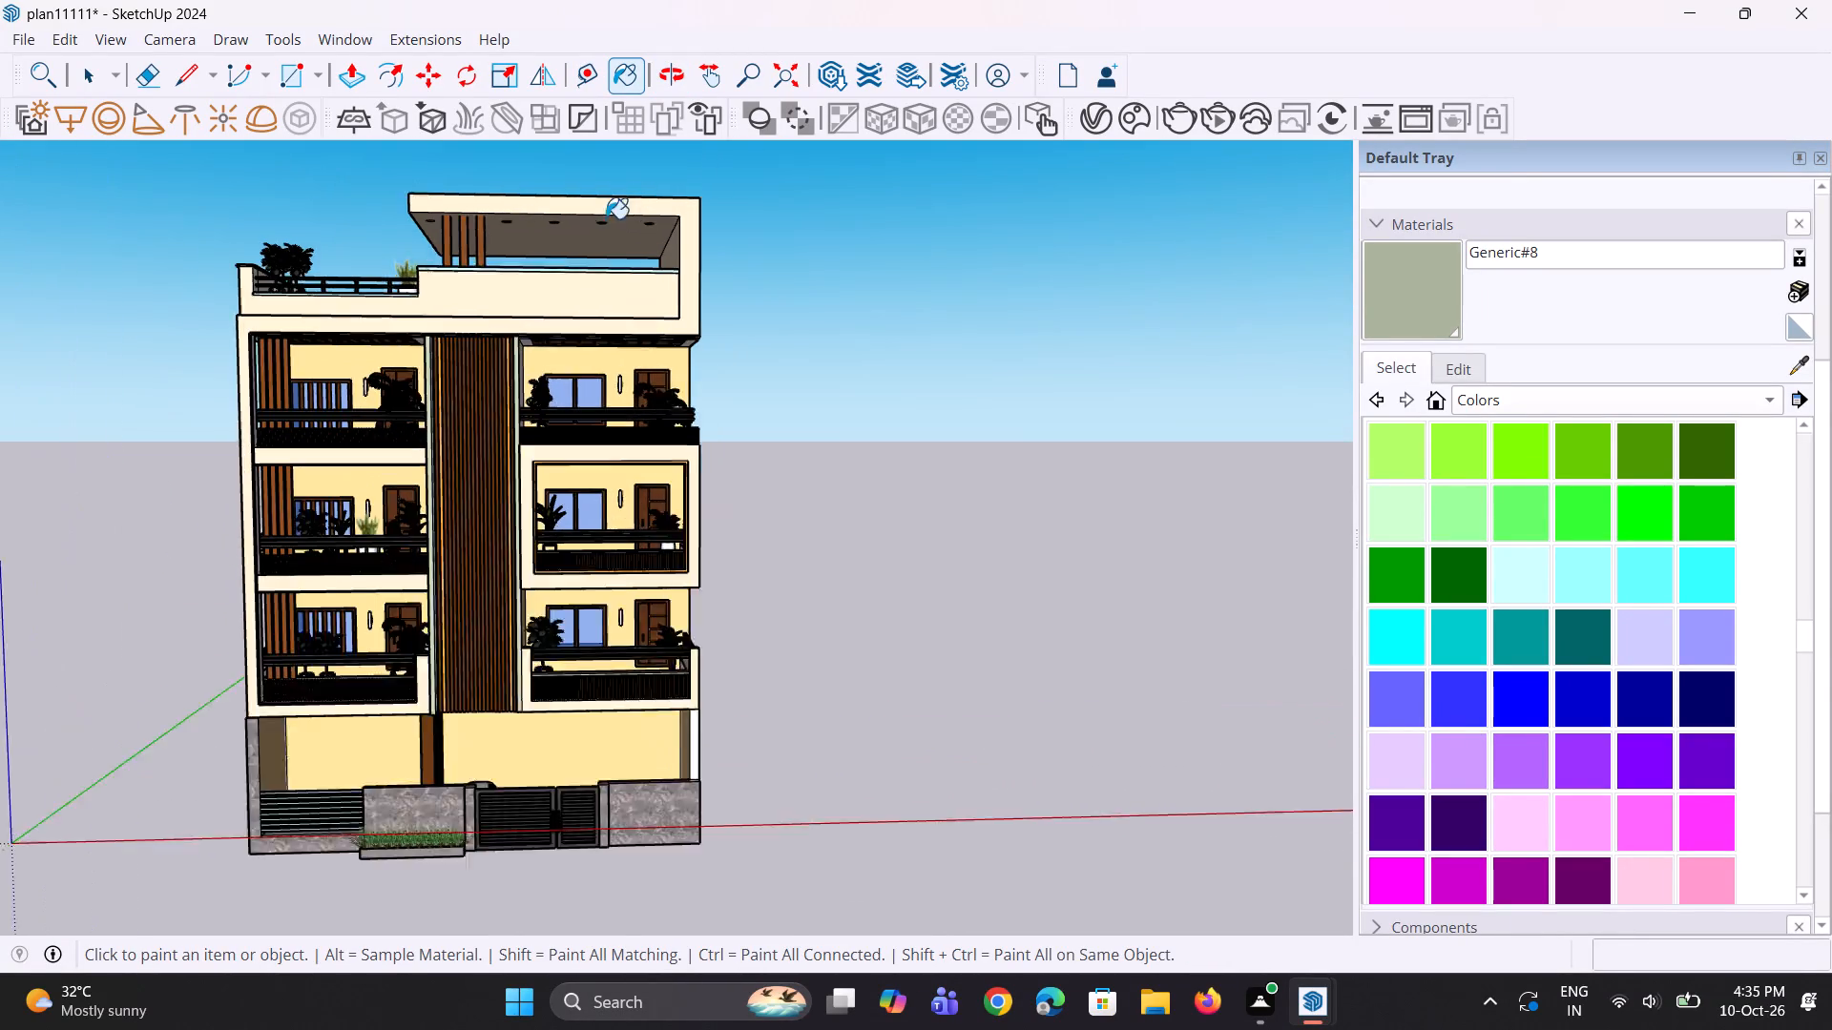
scroll(509, 261, "up", 3)
scroll(437, 409, "up", 2)
middle_click_drag(493, 484, 581, 476)
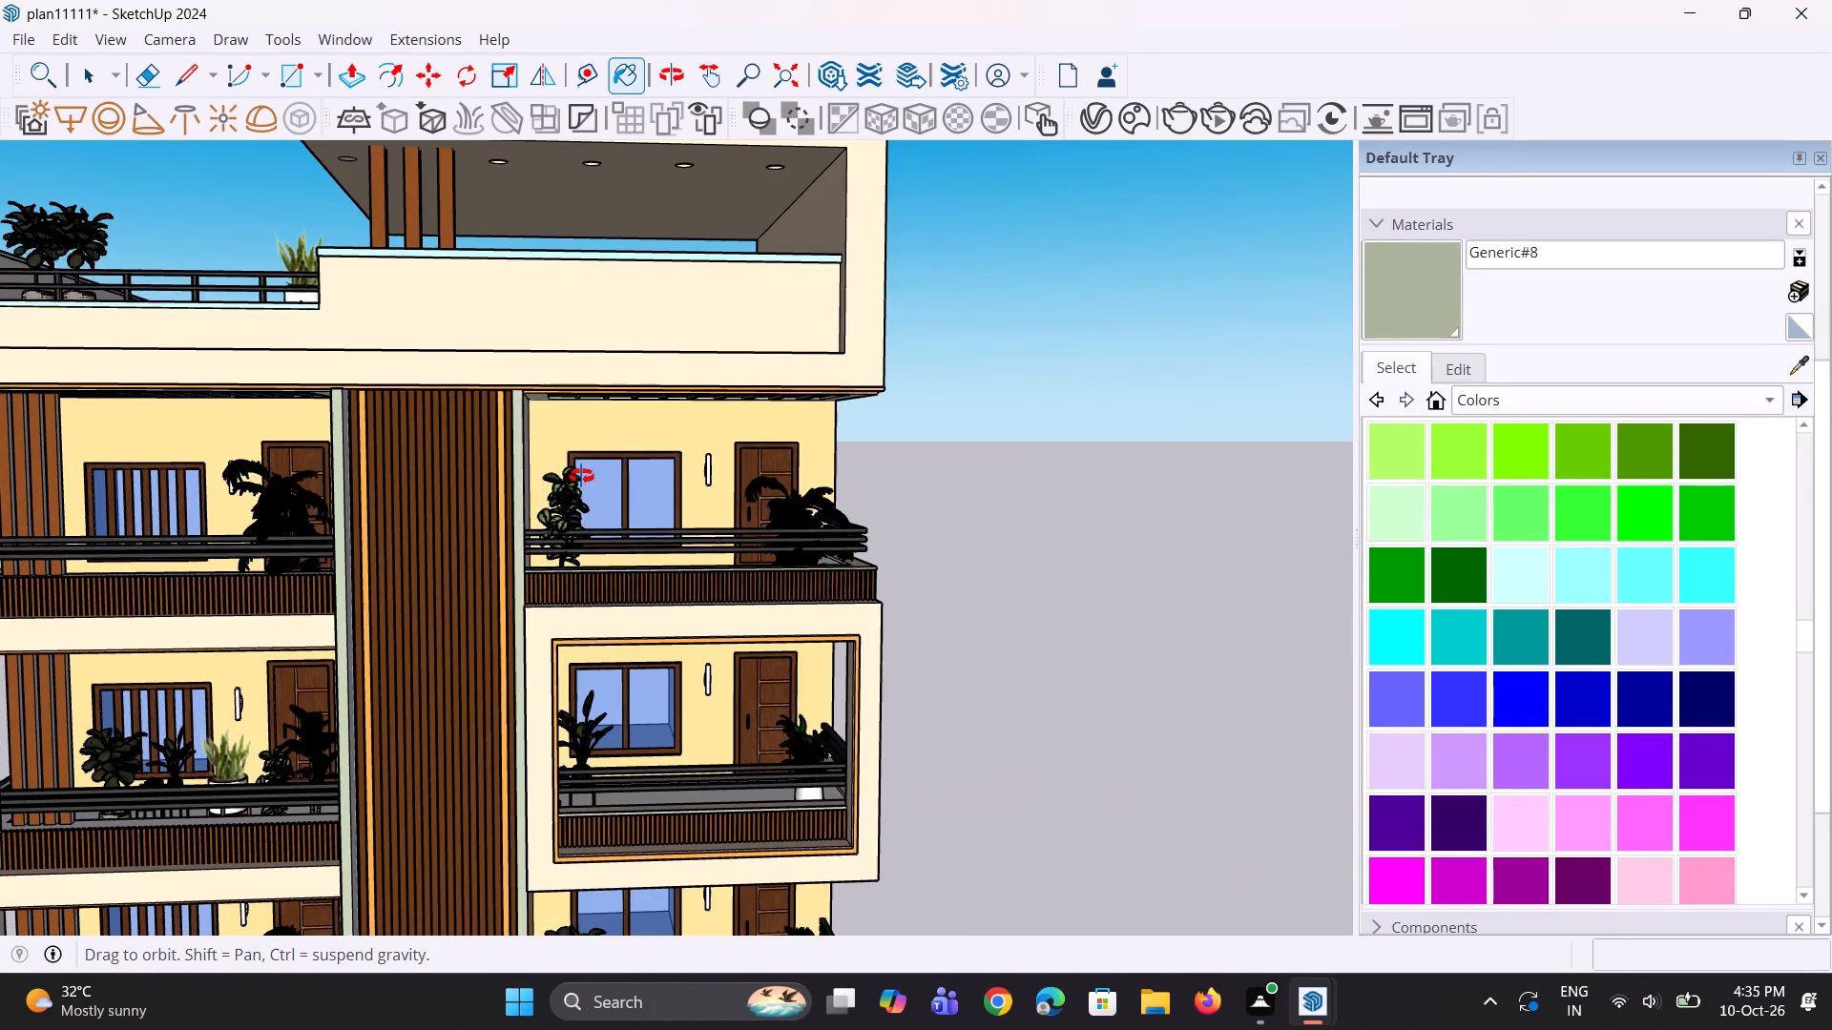
middle_click_drag(581, 476, 818, 470)
scroll(430, 457, "up", 5)
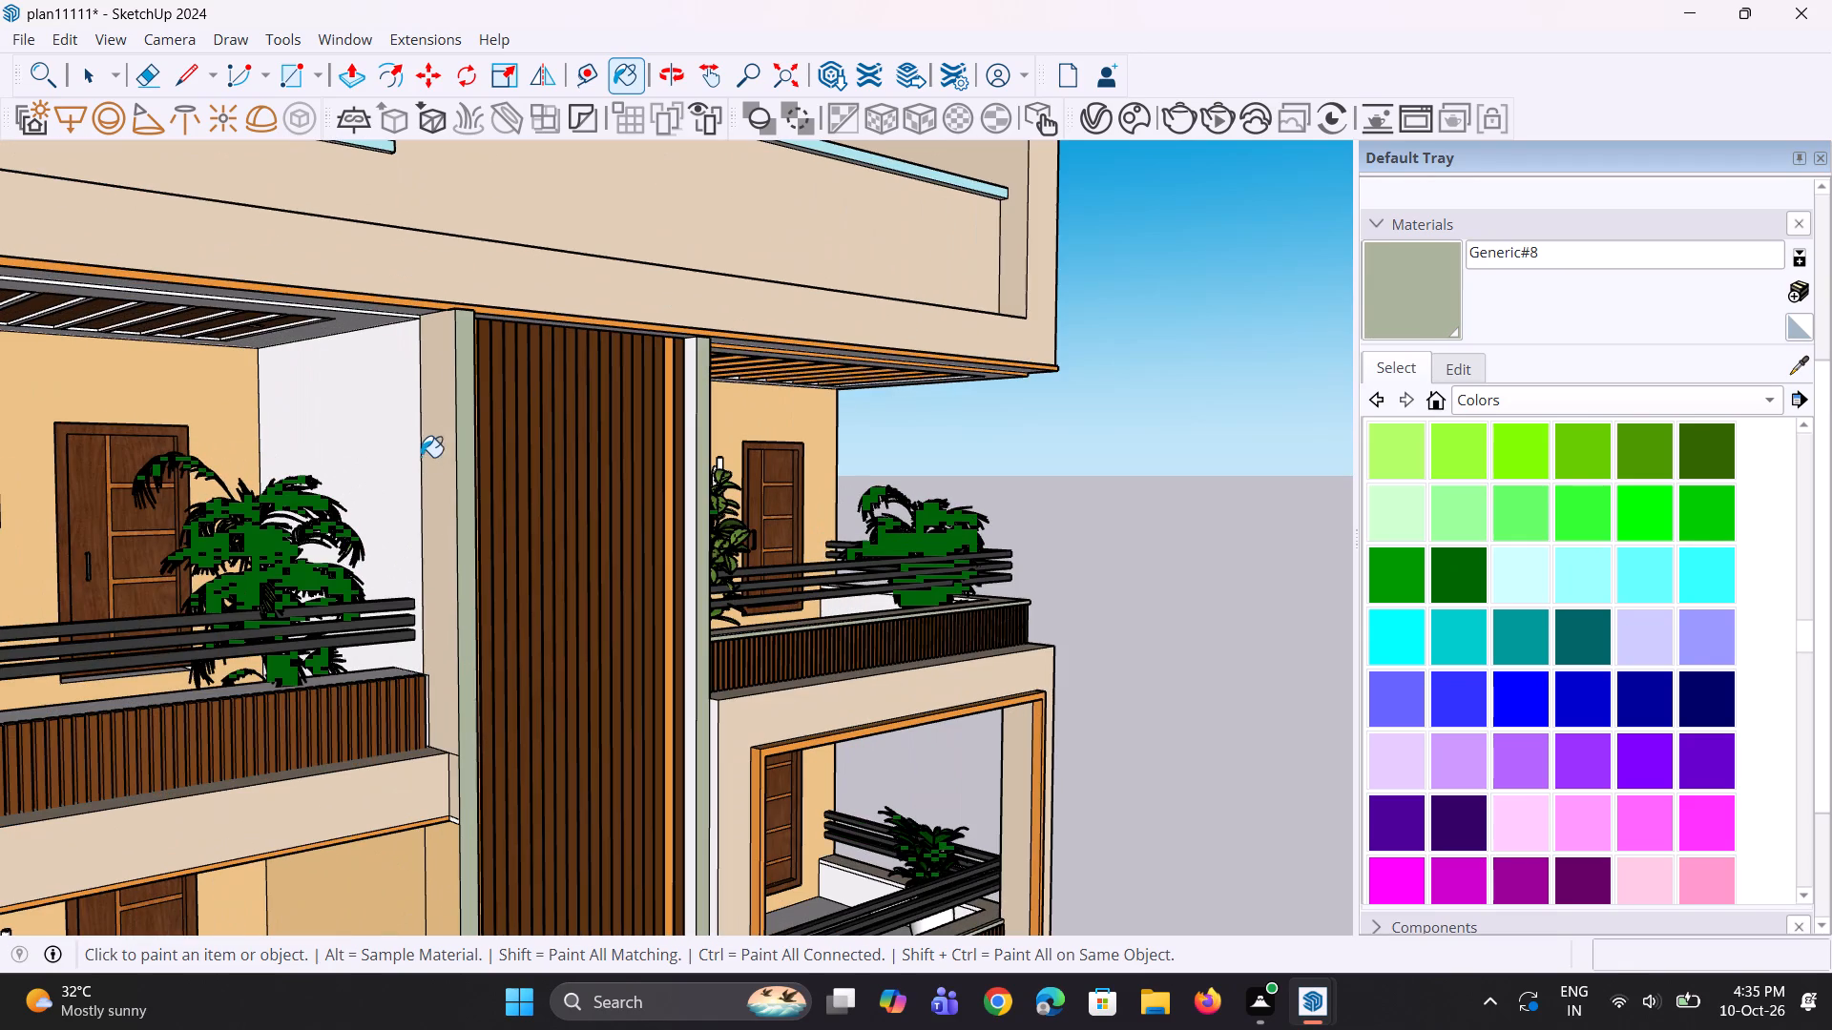
left_click(690, 517)
Paint the slat-facing side of the vertical fin left of the central slatted panel with Generic#8.
middle_click_drag(690, 517, 327, 526)
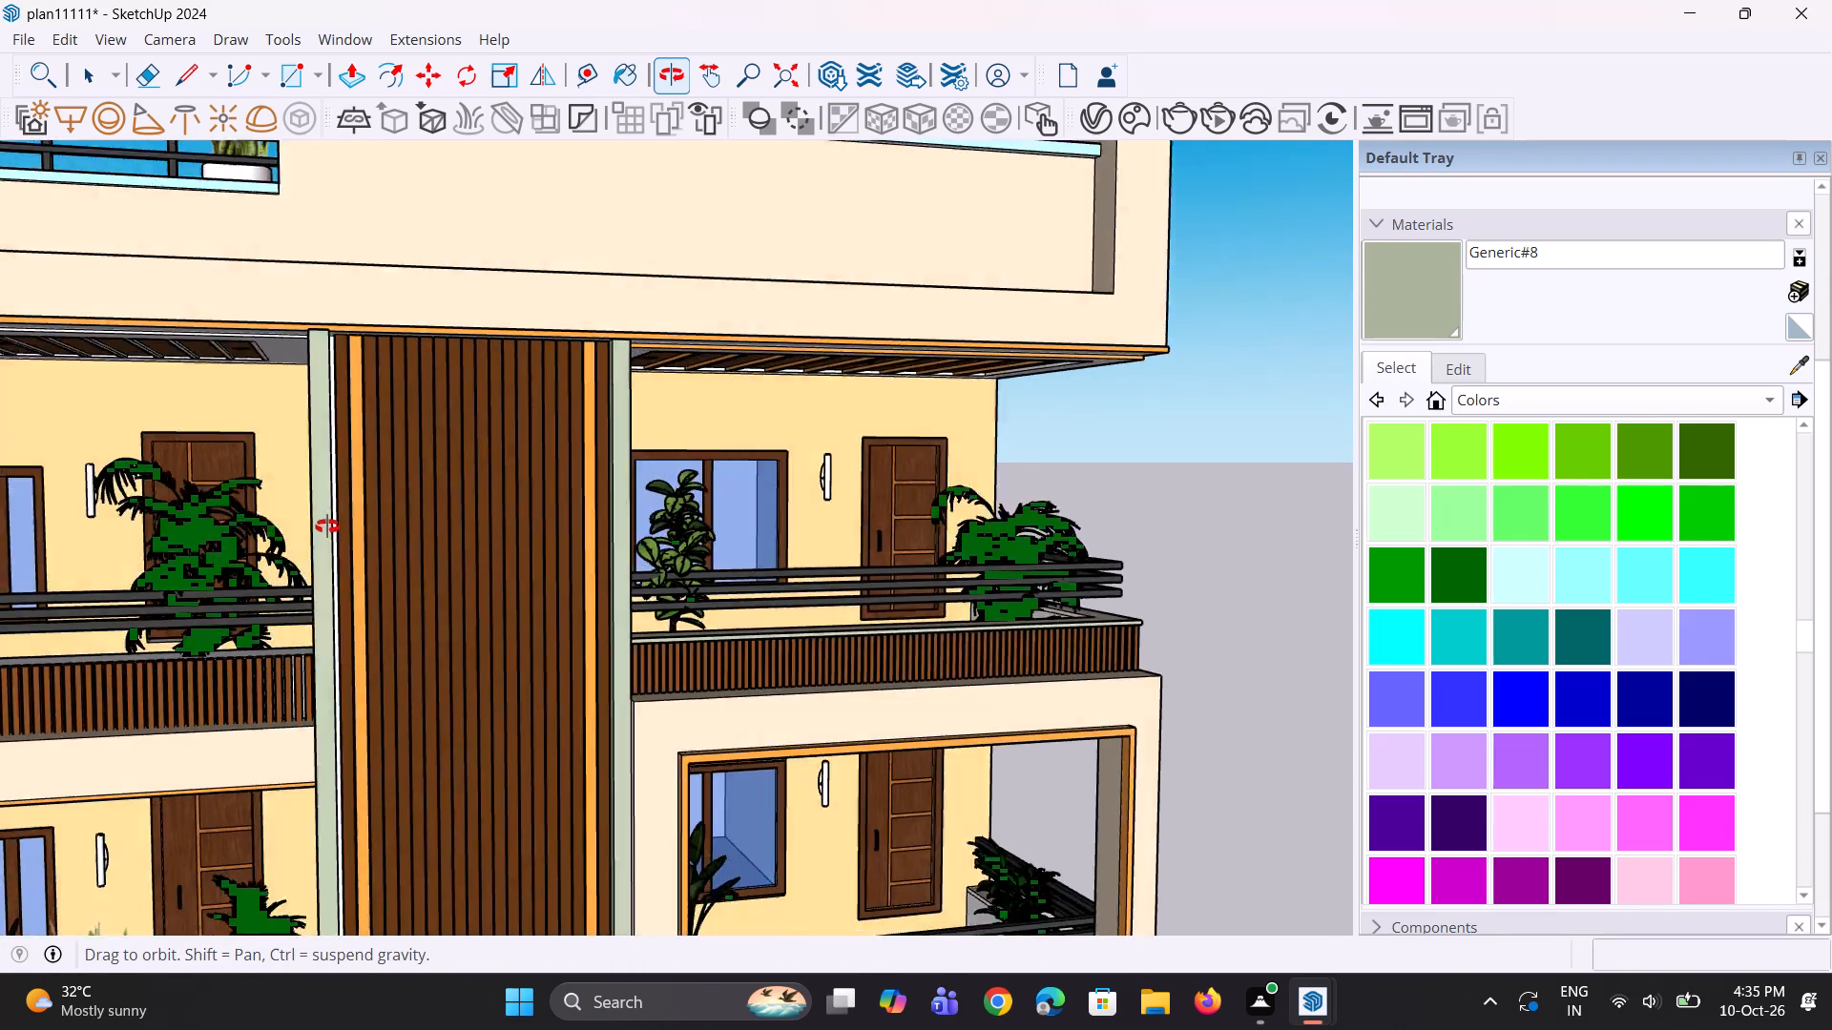
middle_click_drag(327, 526, 137, 546)
scroll(210, 564, "up", 2)
left_click(325, 541)
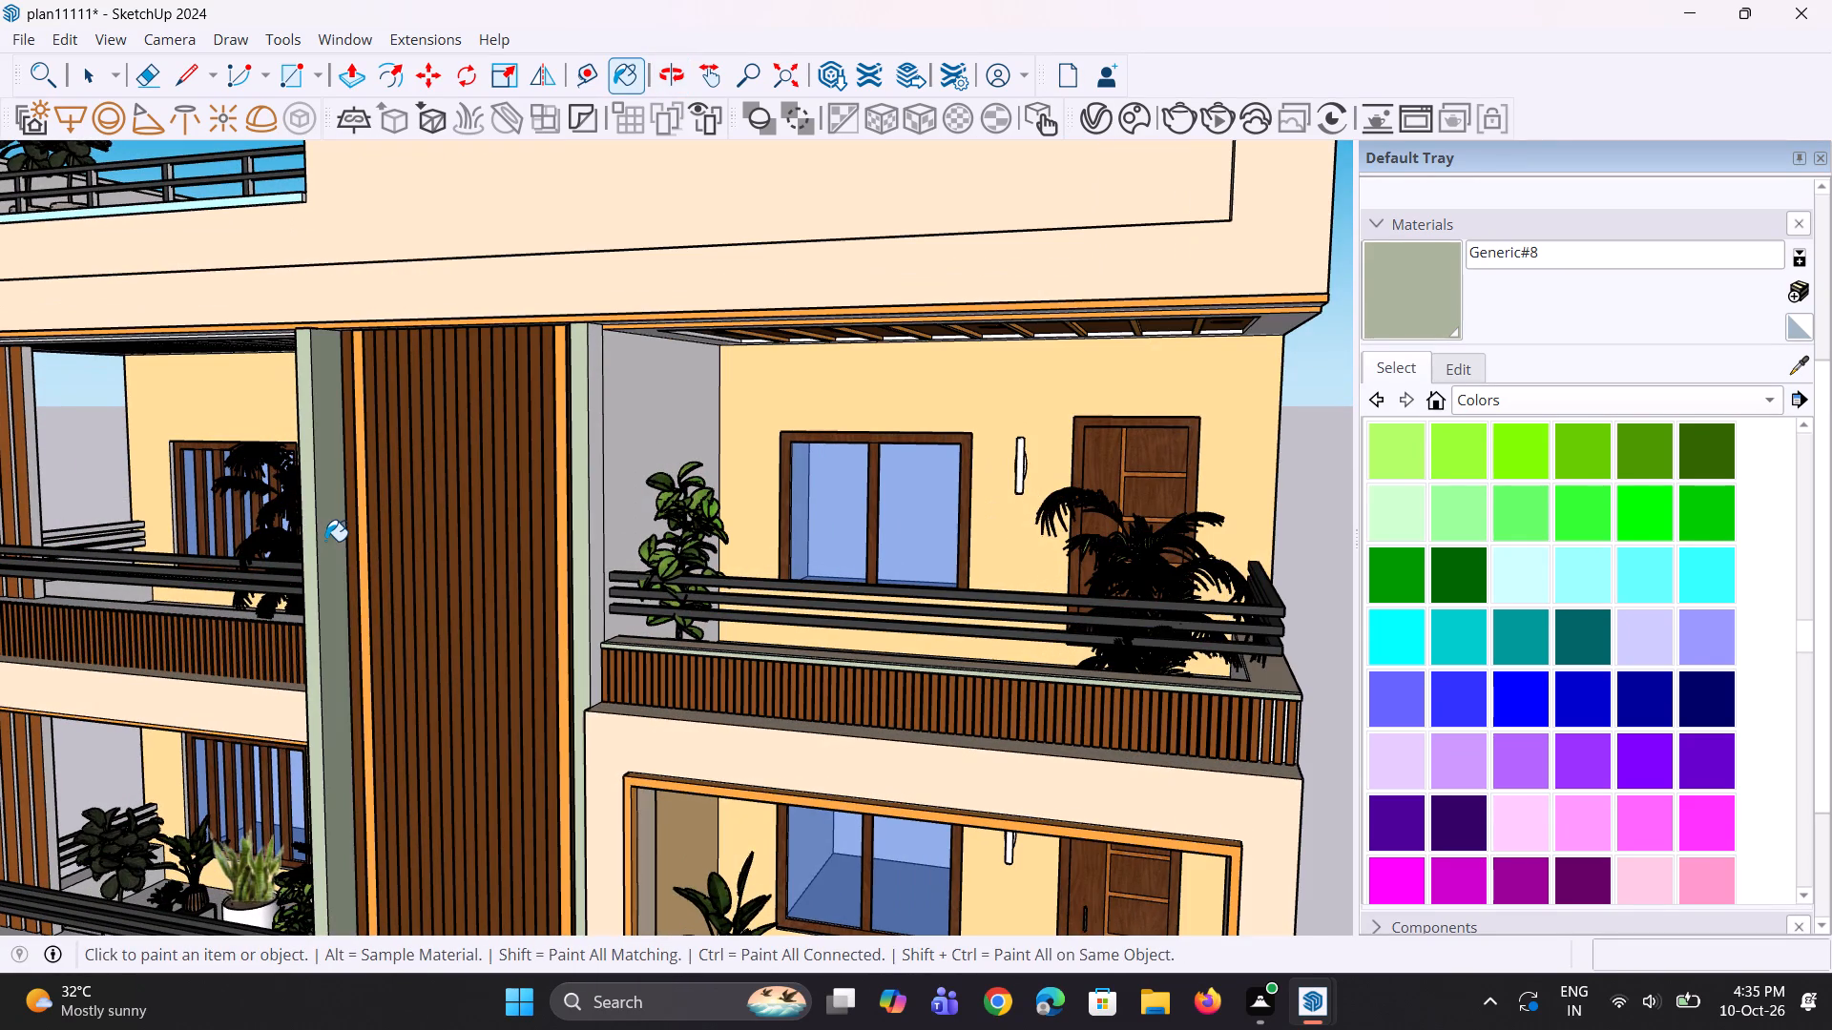
Sample Generic#5 from the top right balcony's rear wall and paint that balcony's white side wall with it.
middle_click_drag(323, 565, 791, 578)
middle_click_drag(791, 578, 0, 581)
scroll(256, 566, "up", 1)
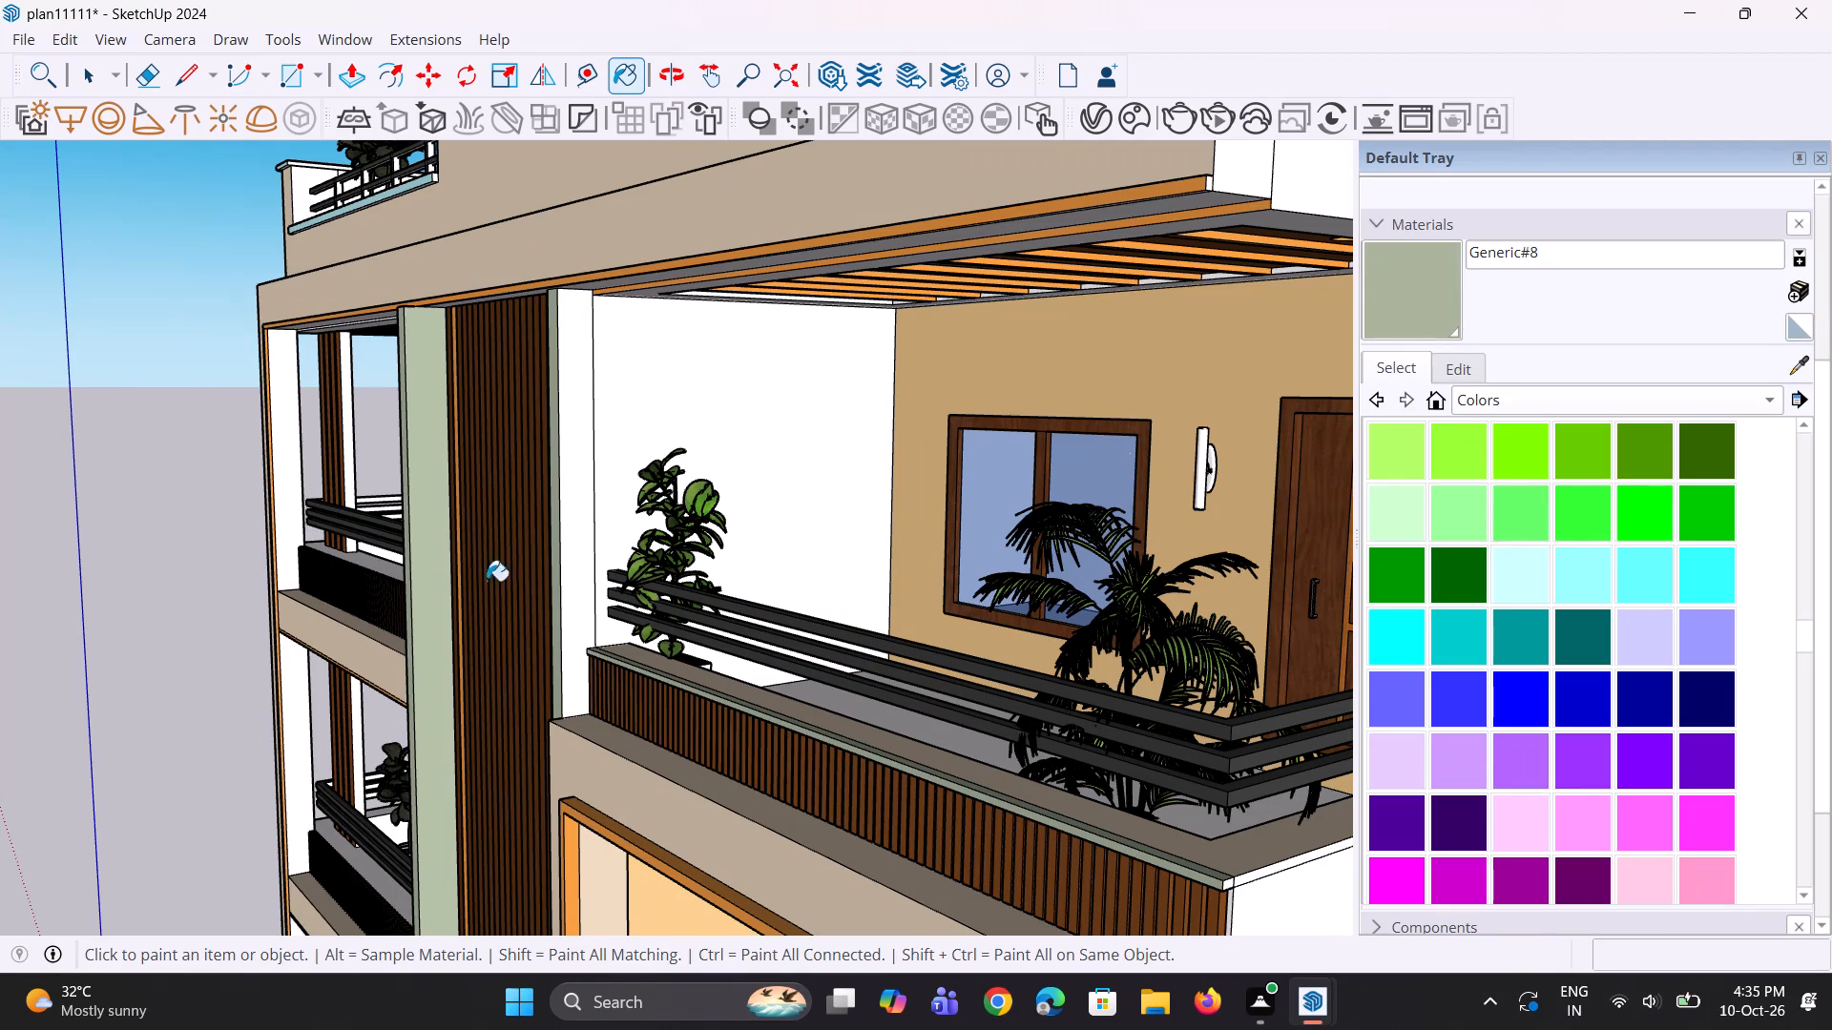
key("space")
key("space")
key("space")
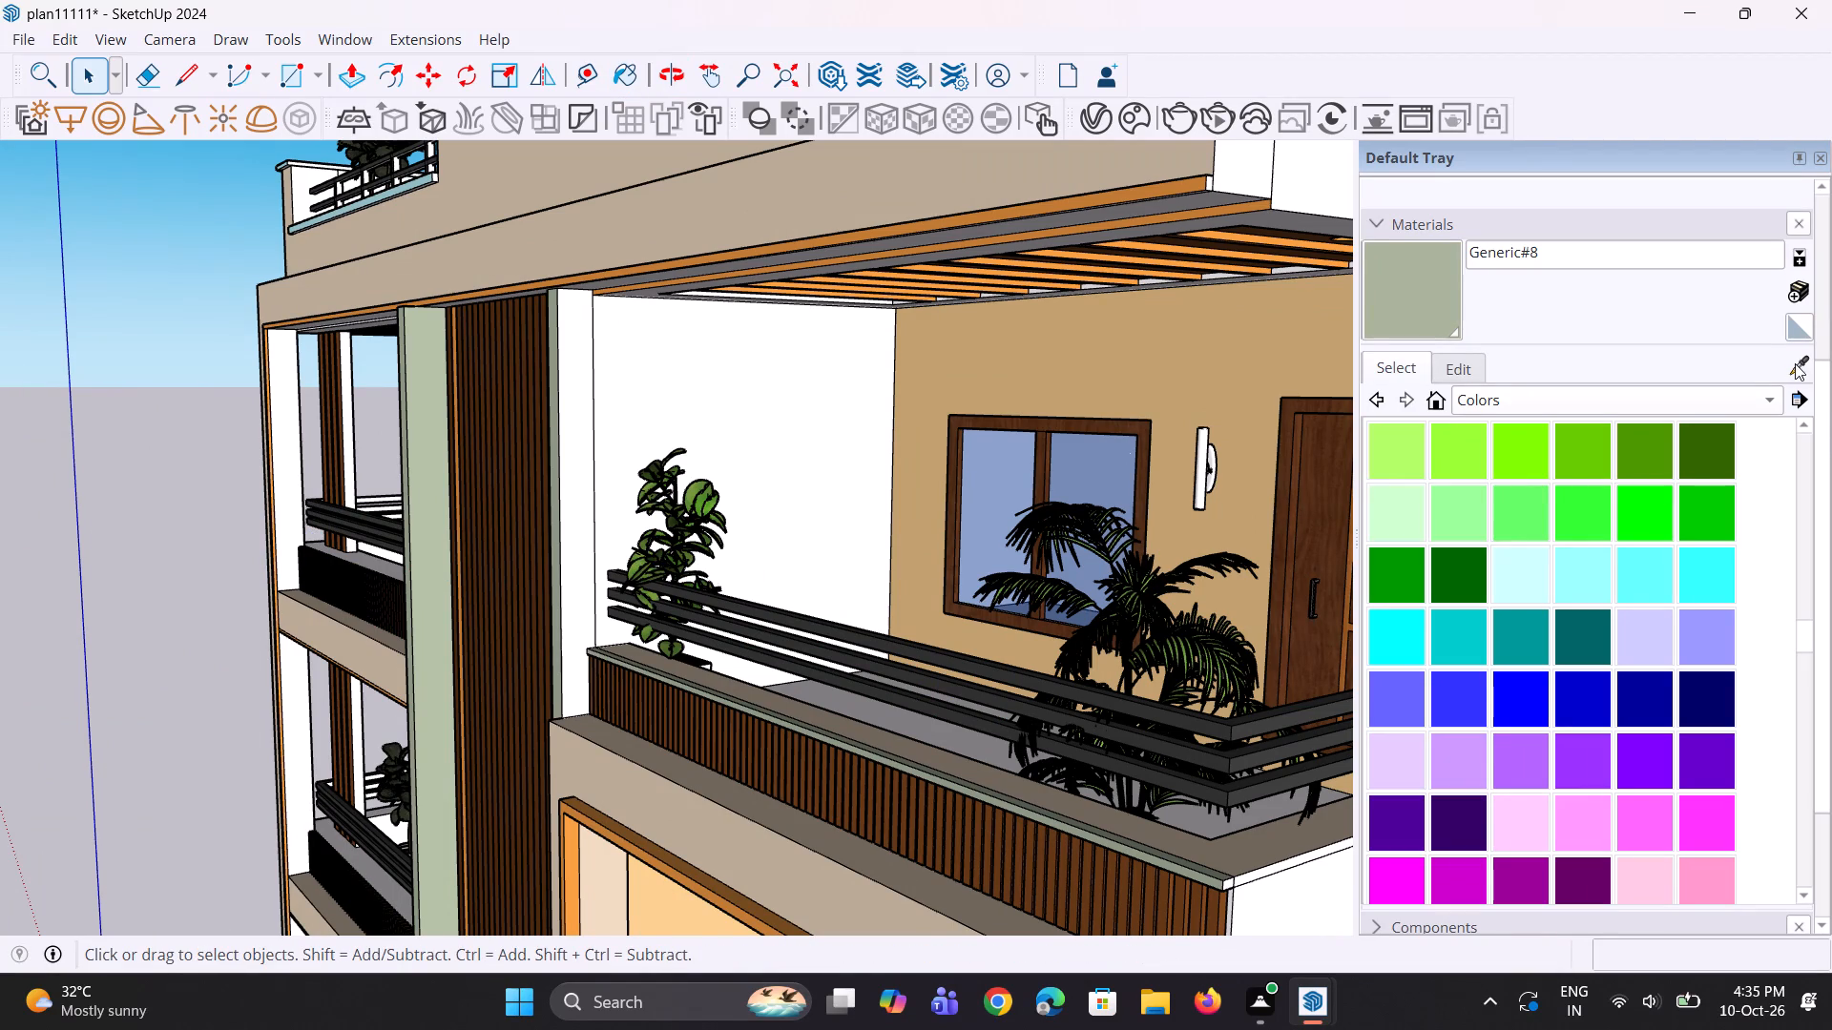
left_click(1796, 362)
left_click(1215, 368)
left_click(819, 419)
Paint the white side wall of the top left balcony, next to the central fin, with Generic#5.
scroll(817, 480, "down", 5)
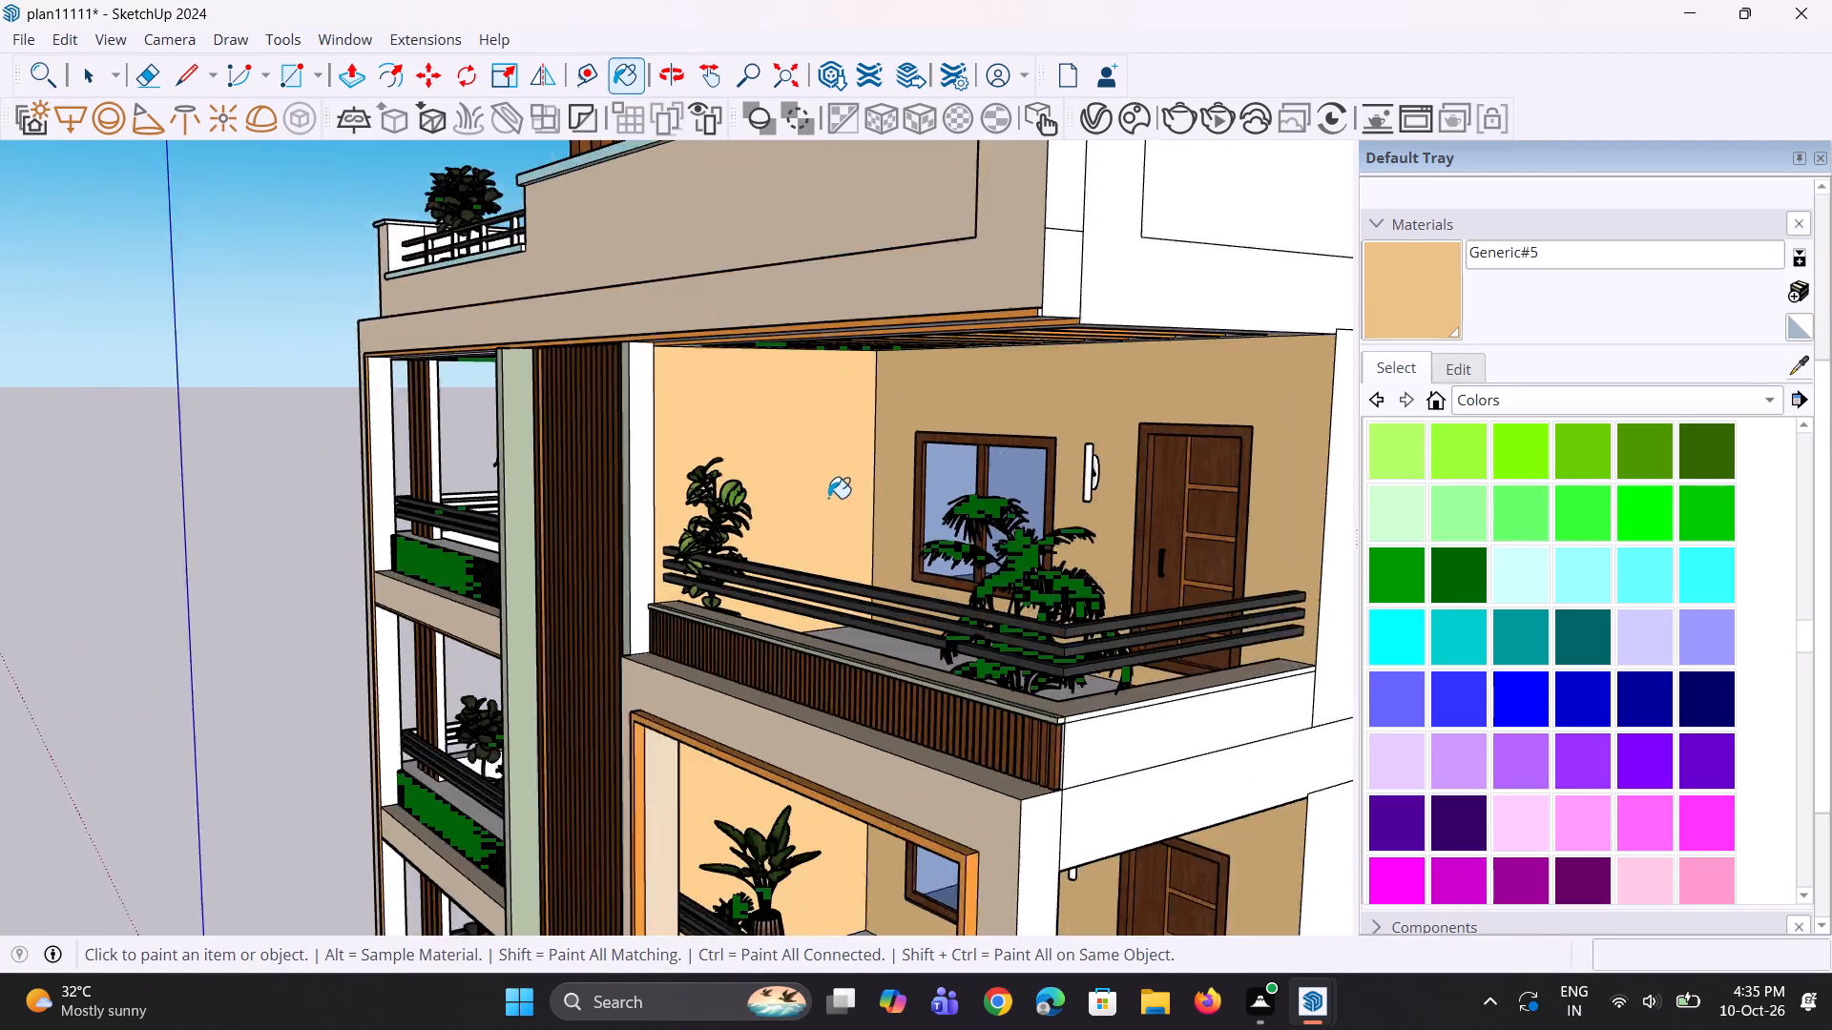
scroll(832, 501, "down", 9)
middle_click_drag(729, 520, 839, 516)
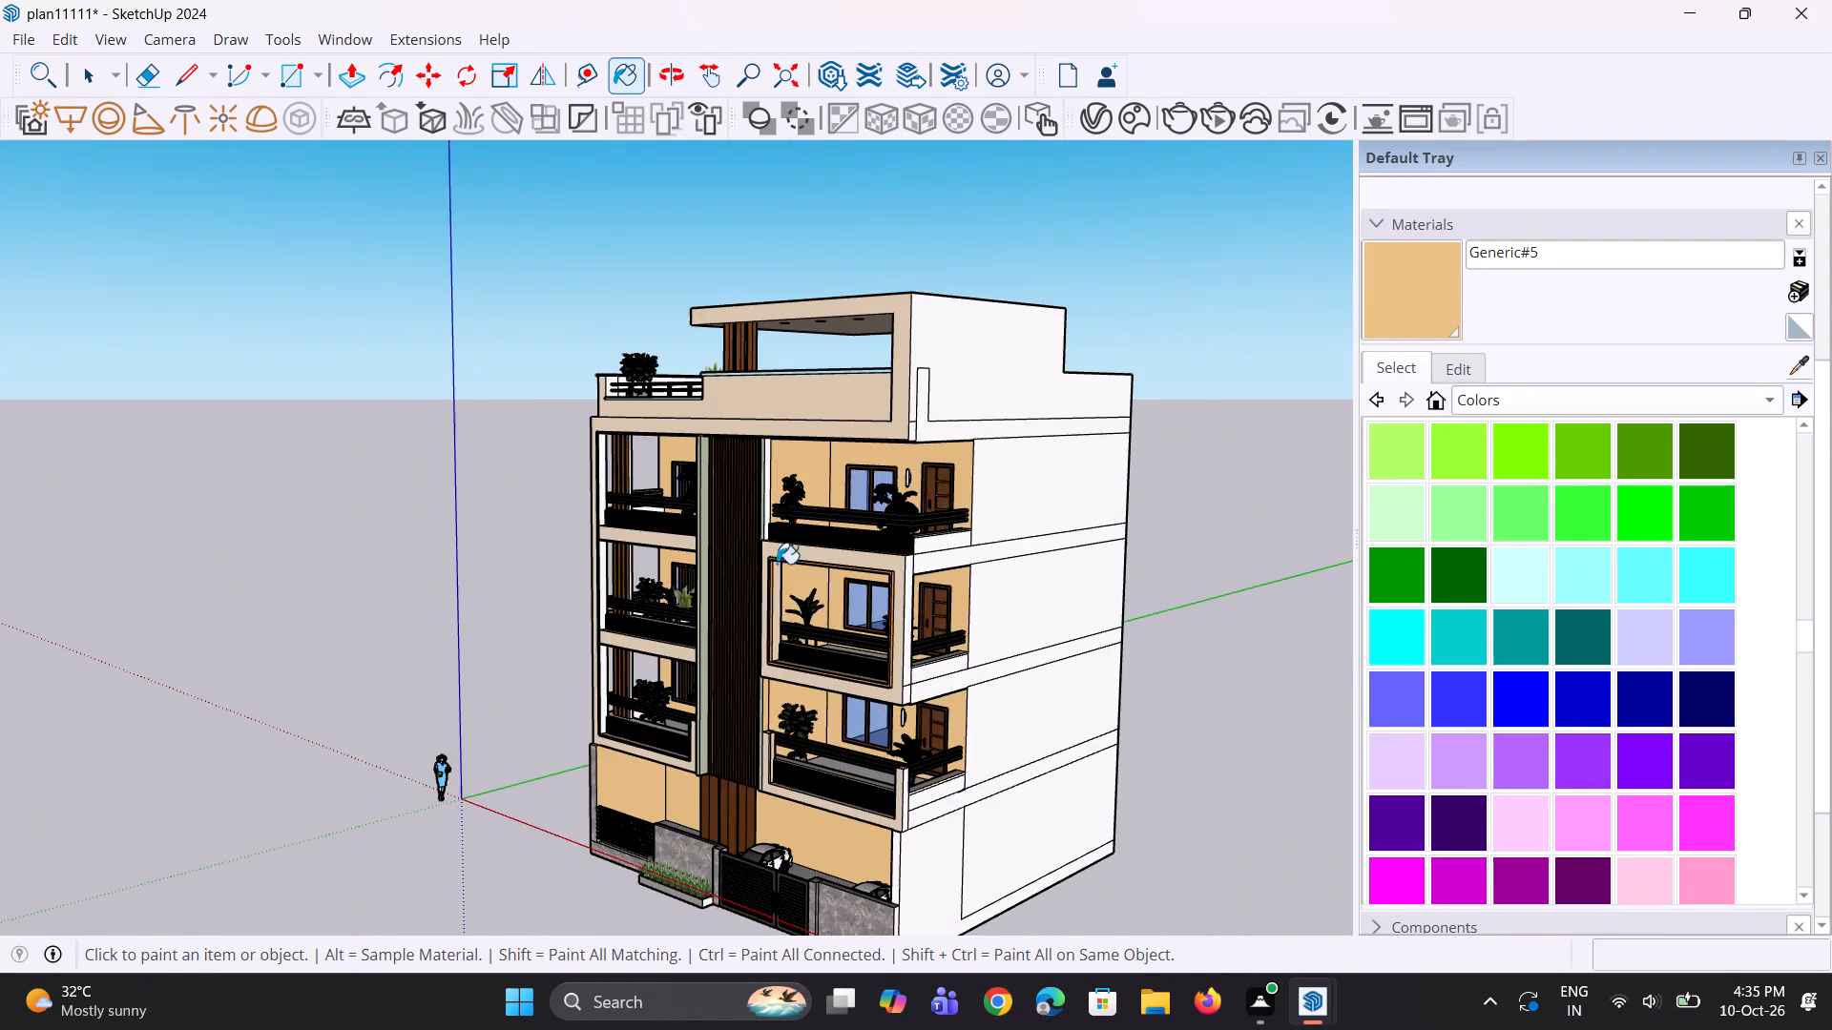
scroll(803, 600, "up", 8)
scroll(445, 587, "up", 1)
middle_click_drag(445, 587, 1216, 626)
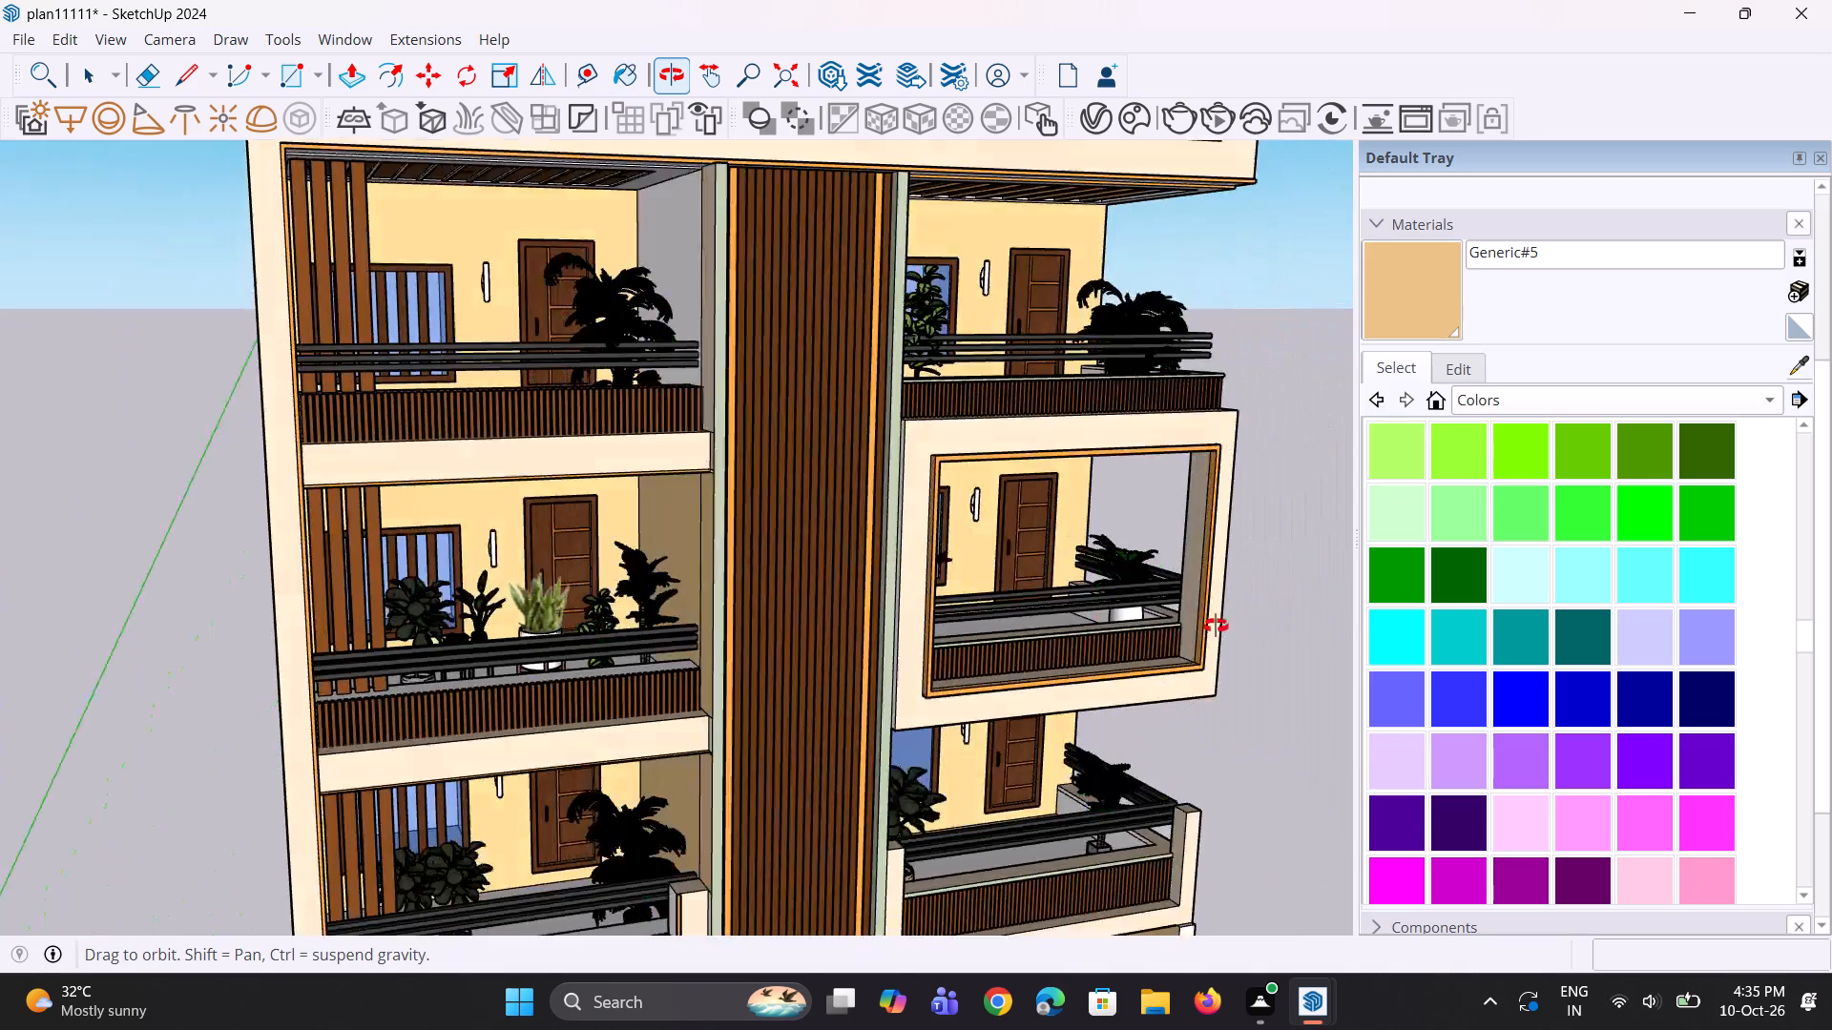
middle_click_drag(1216, 626, 1266, 617)
left_click(704, 282)
Leave painting and save the model with the whole front facade in view.
scroll(723, 425, "down", 3)
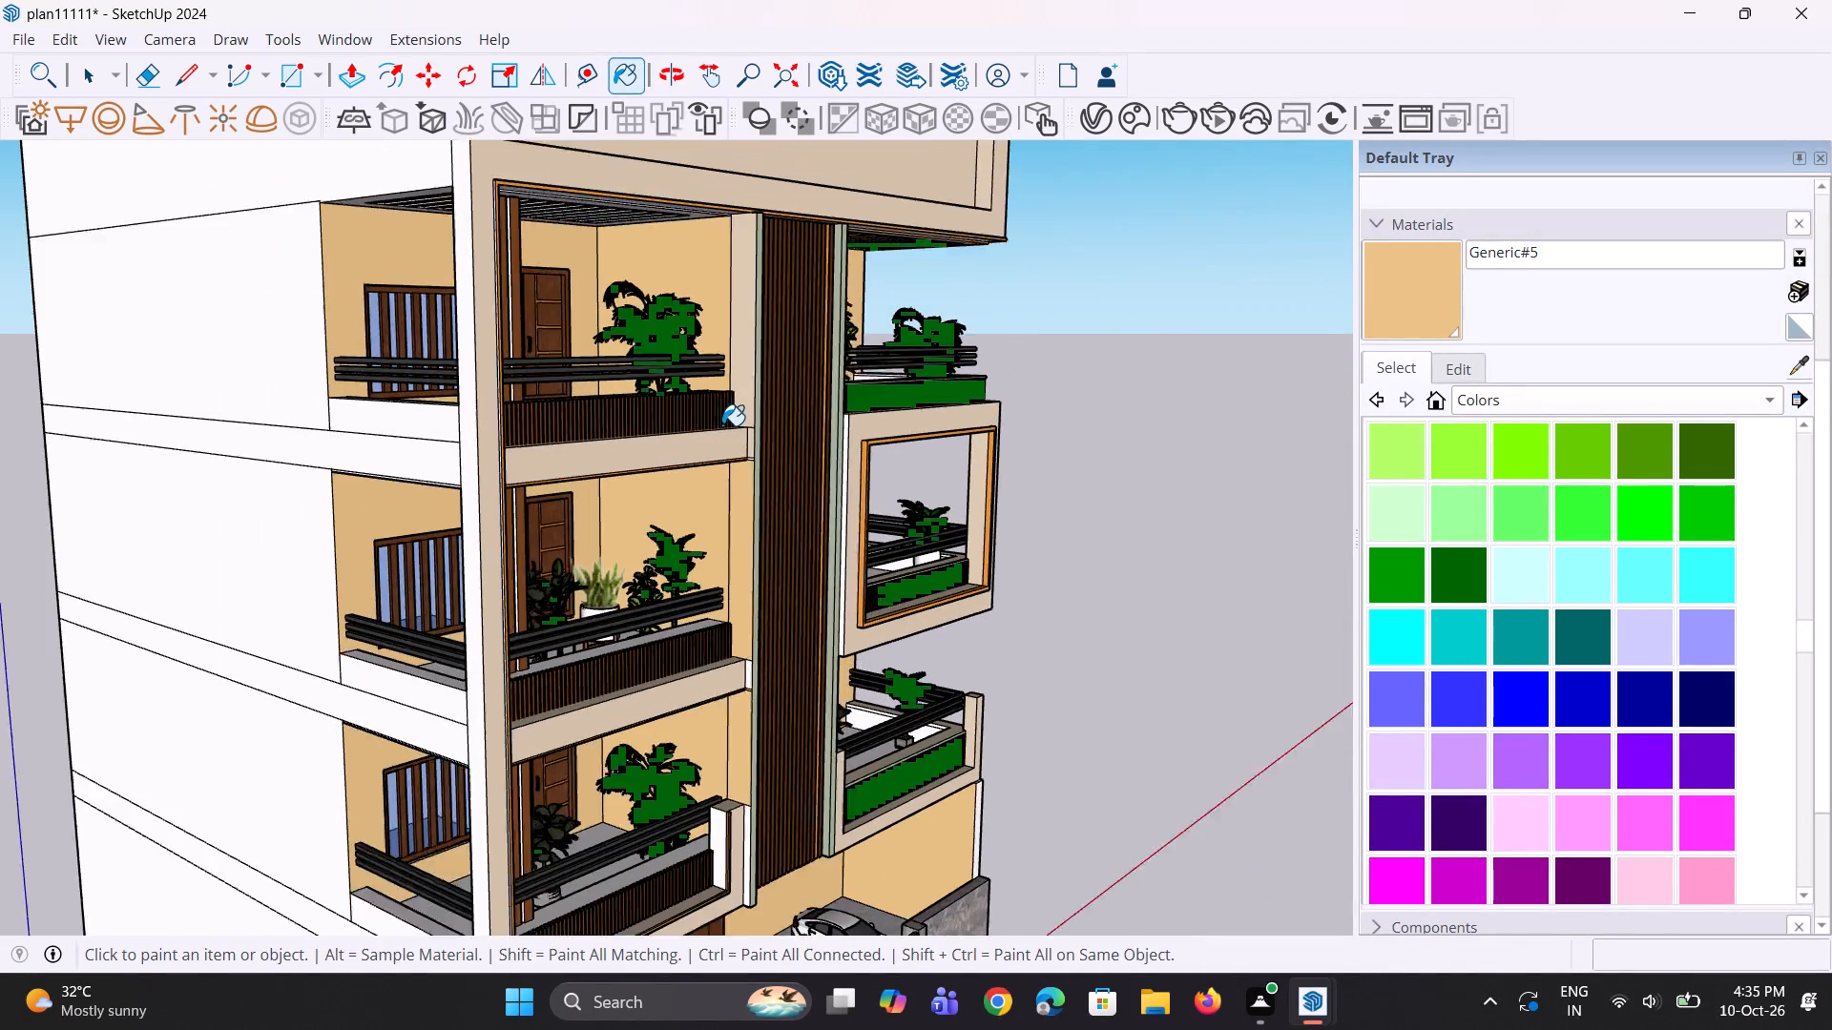
scroll(722, 425, "down", 4)
middle_click_drag(890, 599, 459, 585)
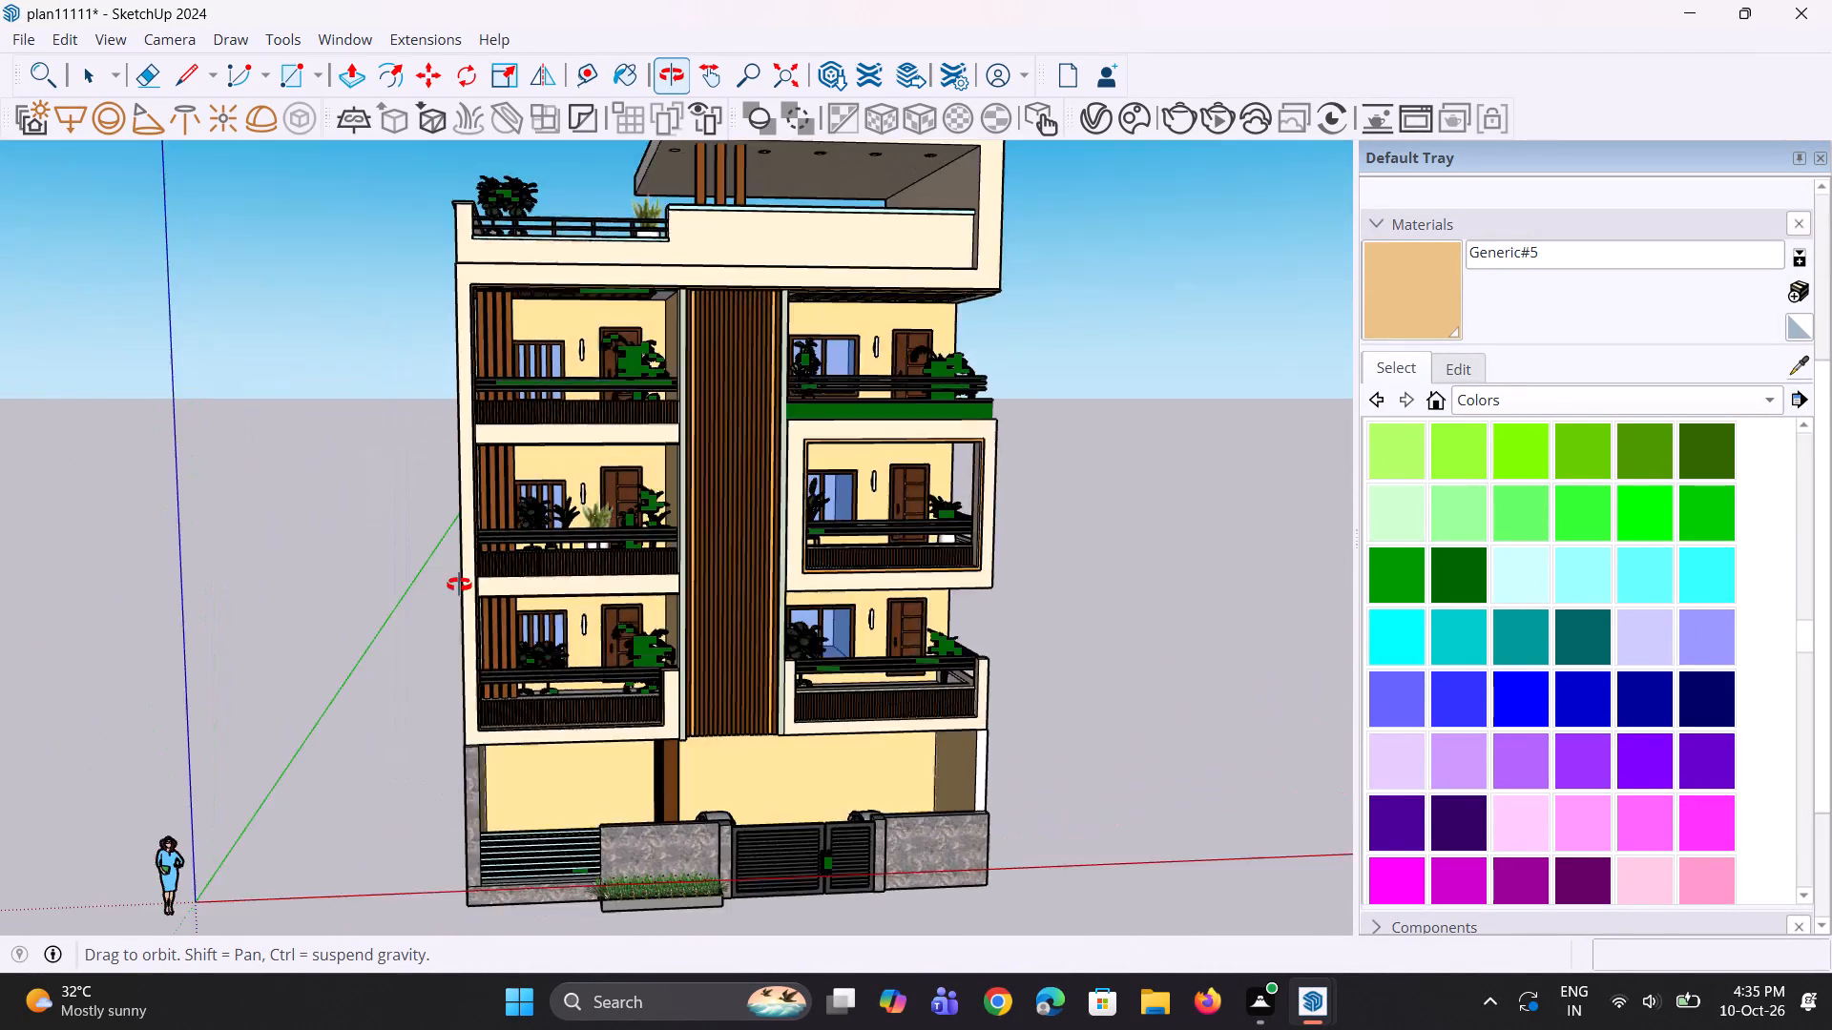
middle_click_drag(459, 585, 545, 619)
key("space")
key("space")
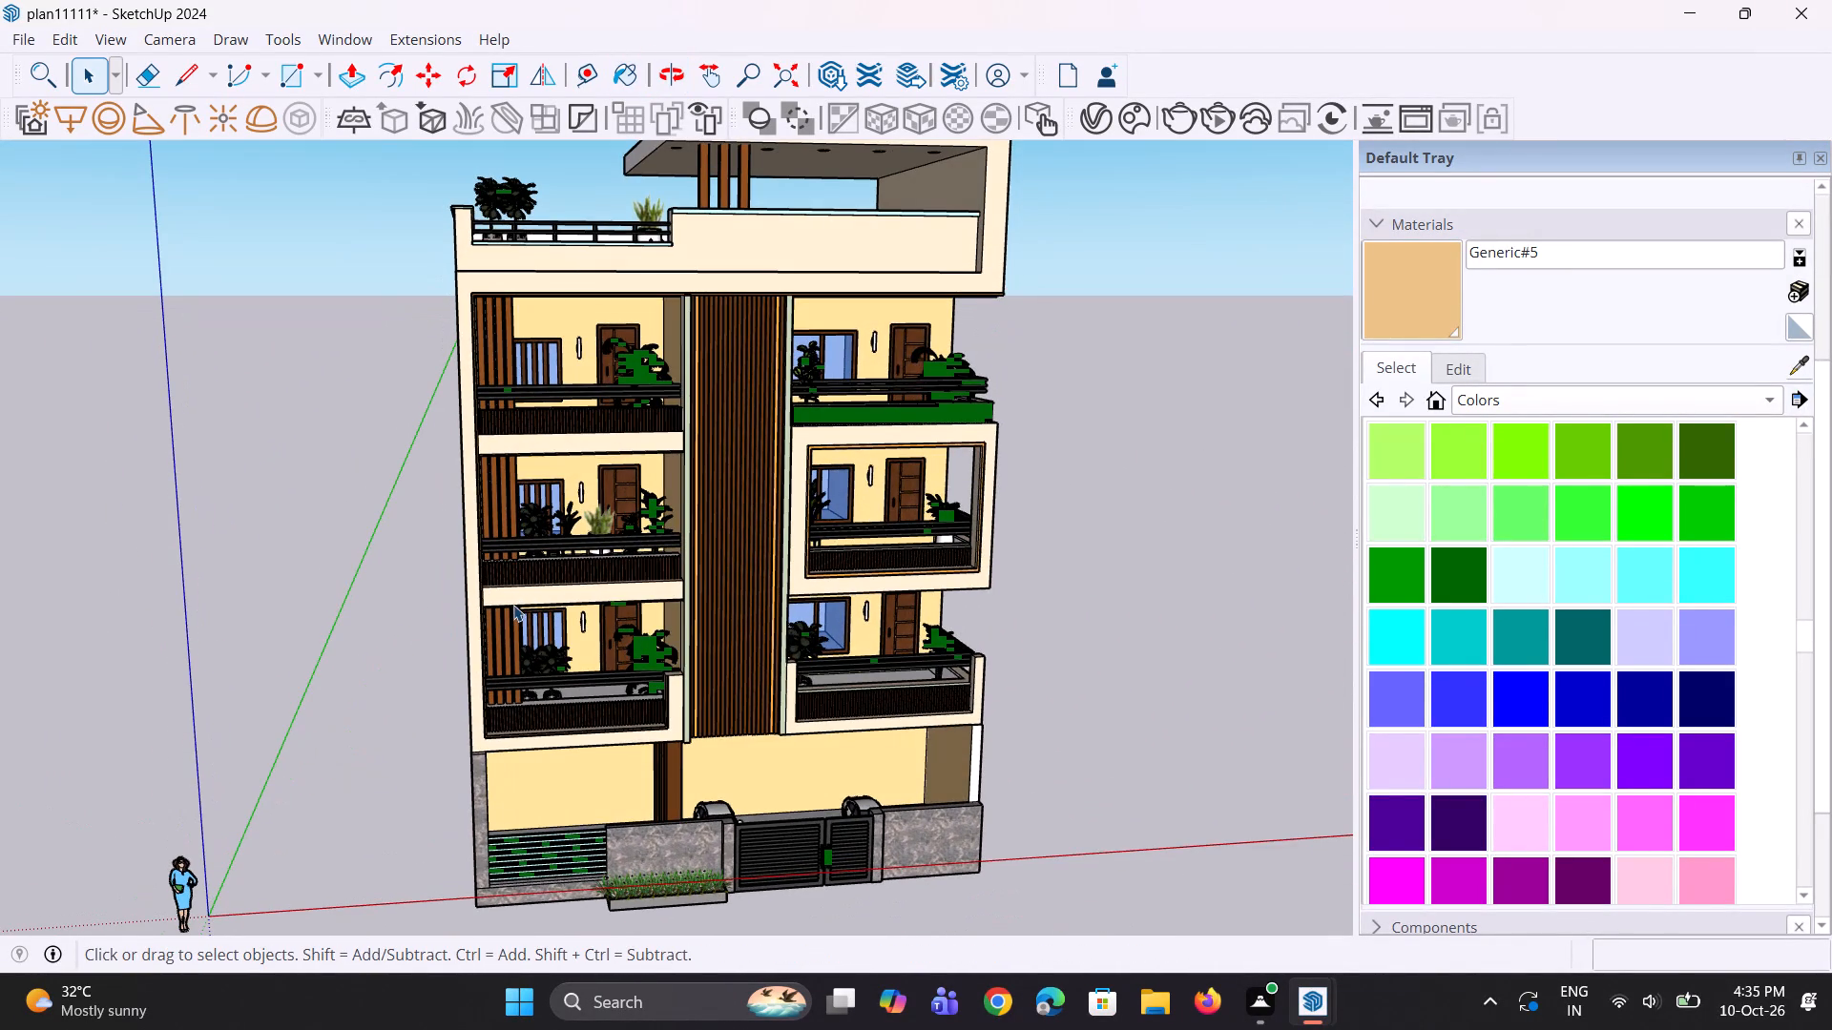
key("space")
key("ctrl+s")
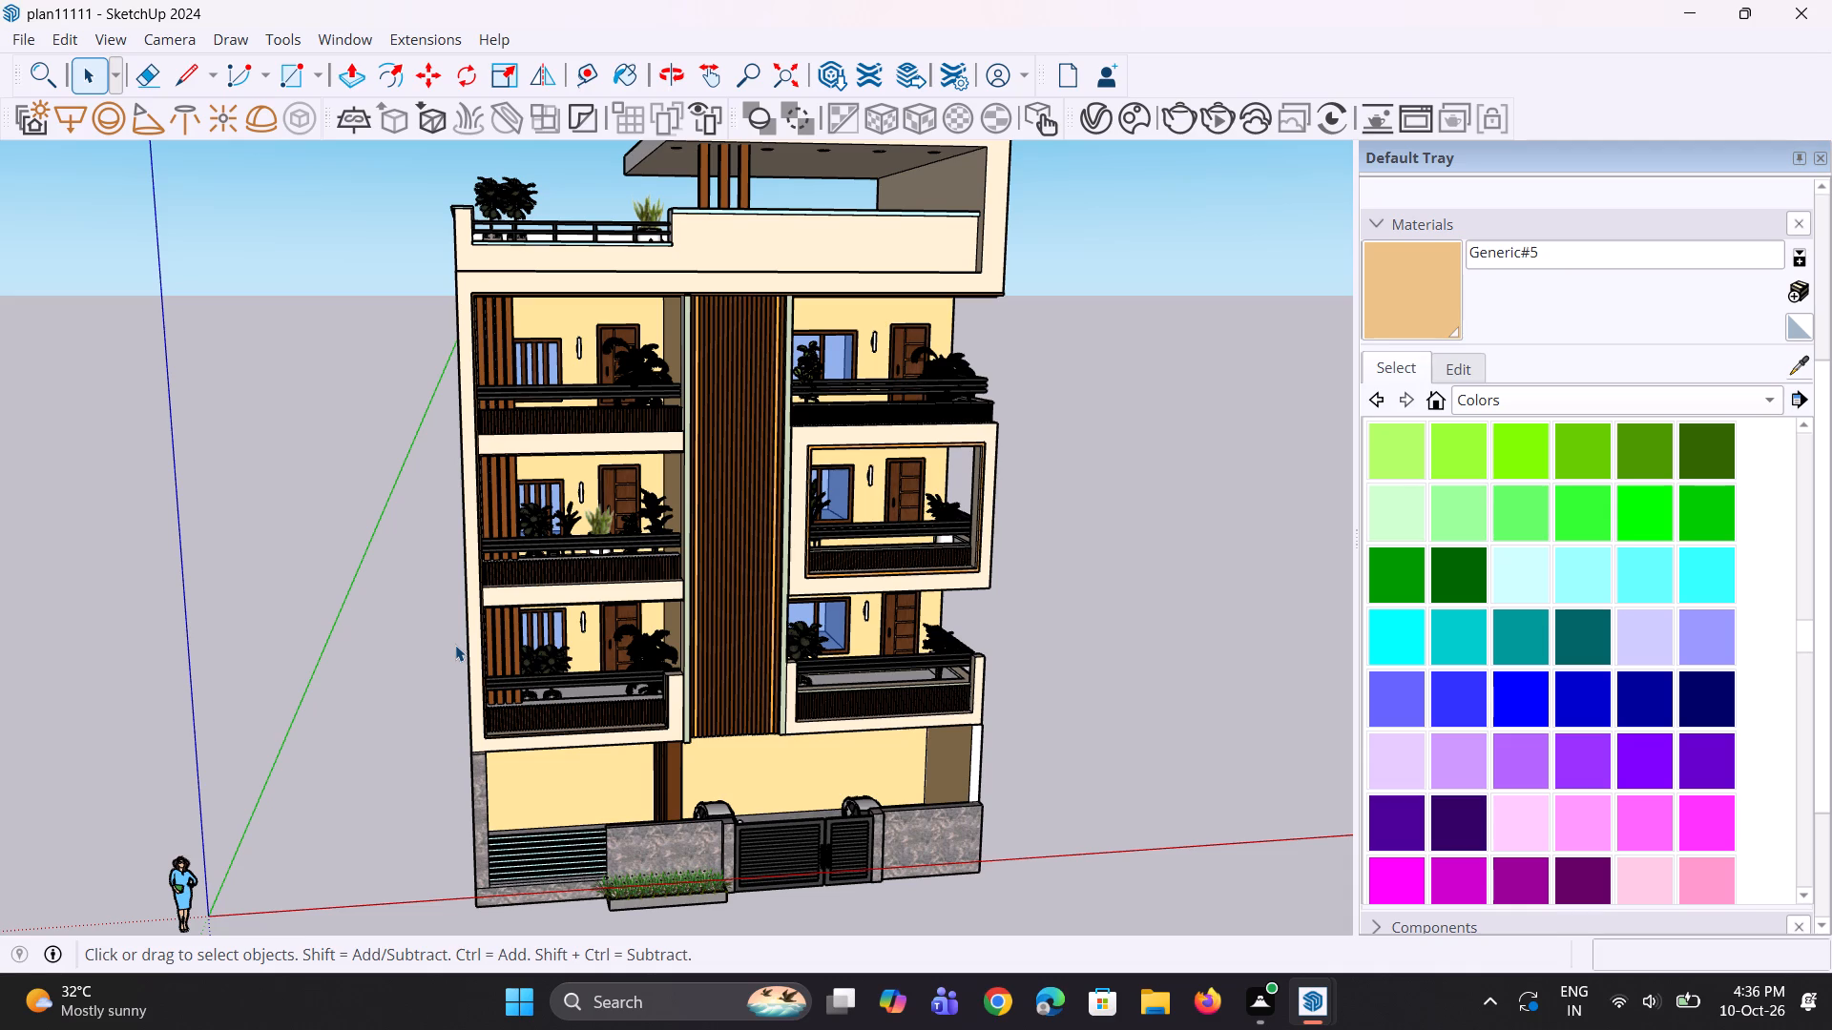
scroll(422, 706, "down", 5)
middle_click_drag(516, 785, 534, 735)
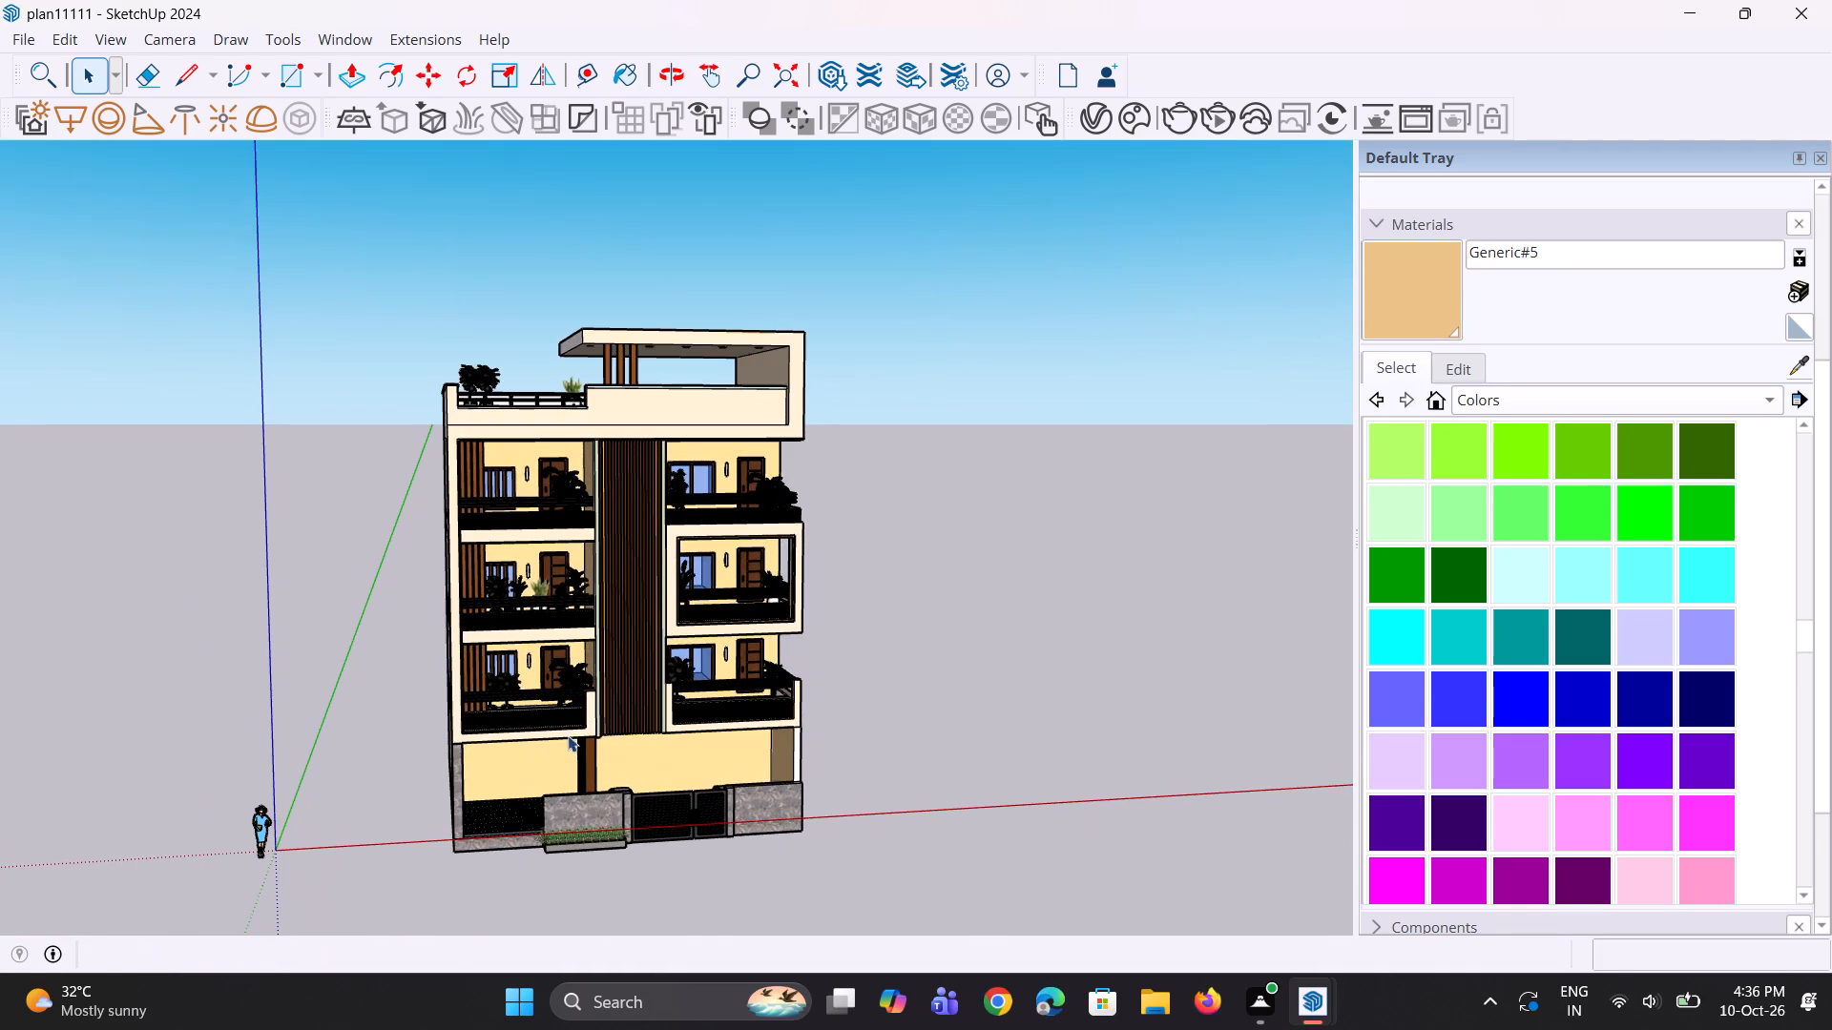
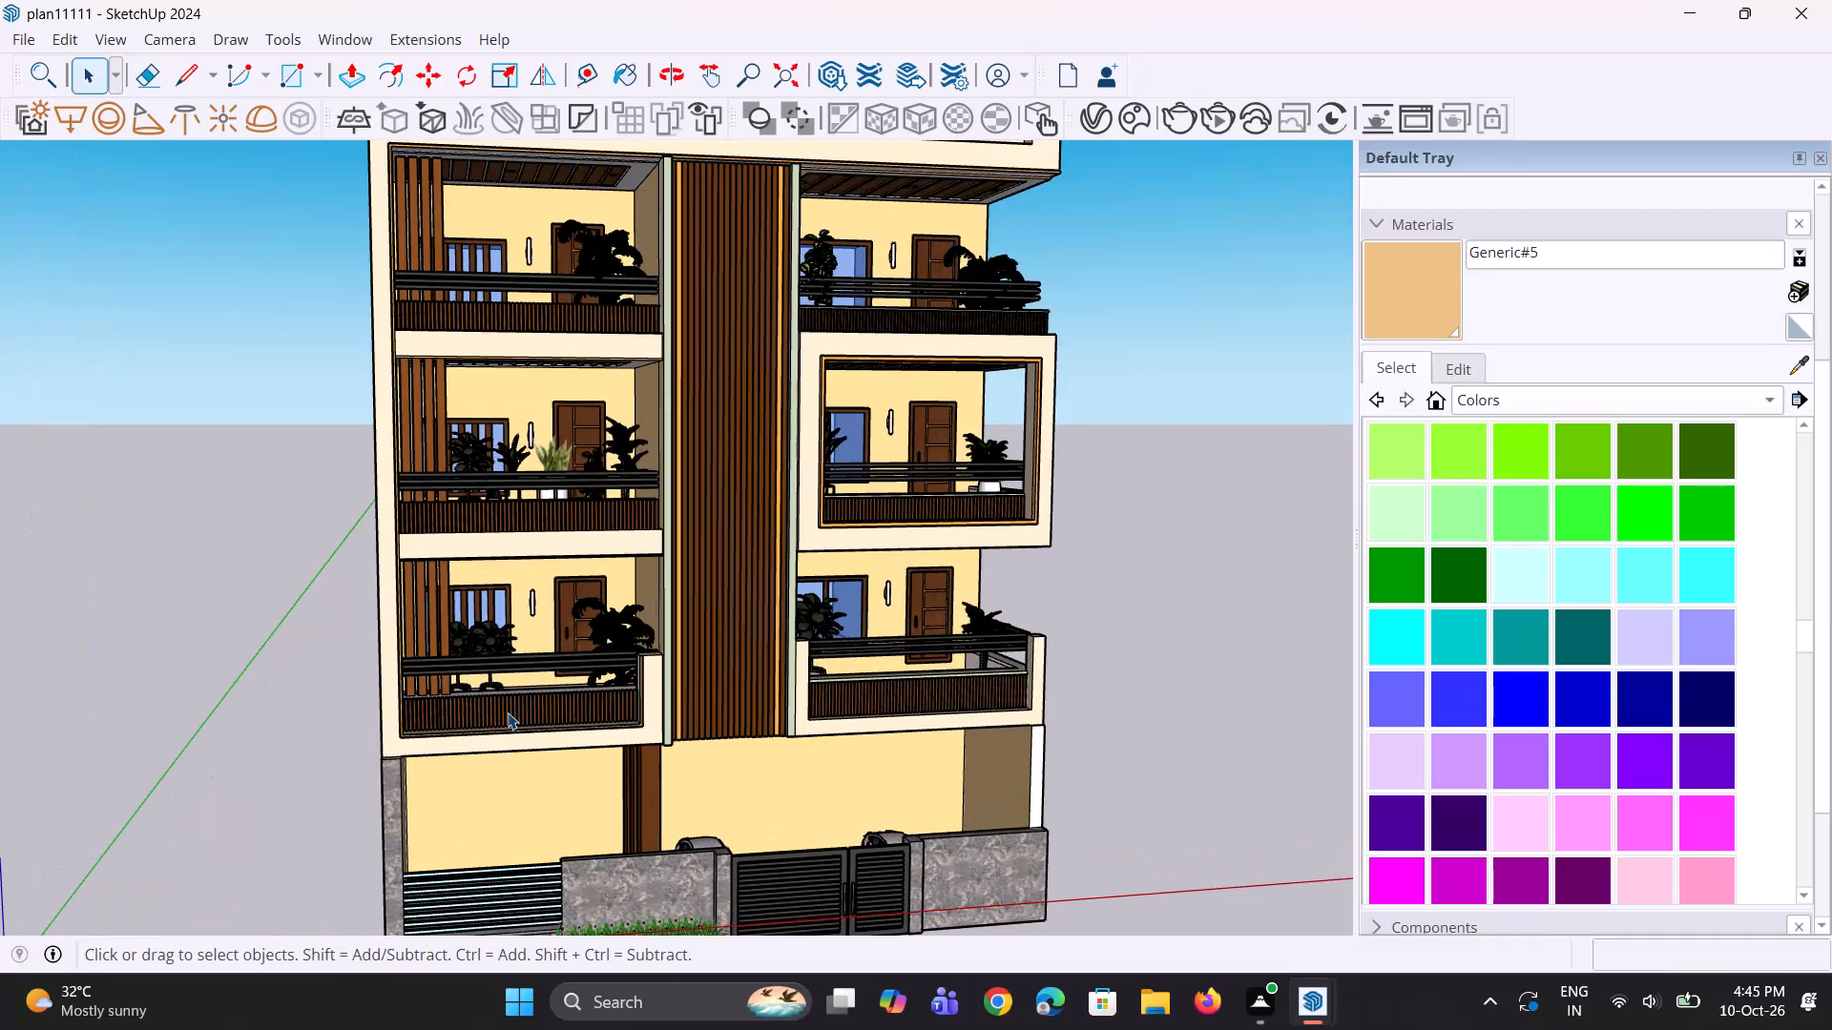
Examine the painted front facade from several distances and angles, looking over the balconies, parapets and central slatted panel.
middle_click_drag(508, 712, 552, 700)
scroll(556, 700, "down", 6)
scroll(550, 711, "up", 1)
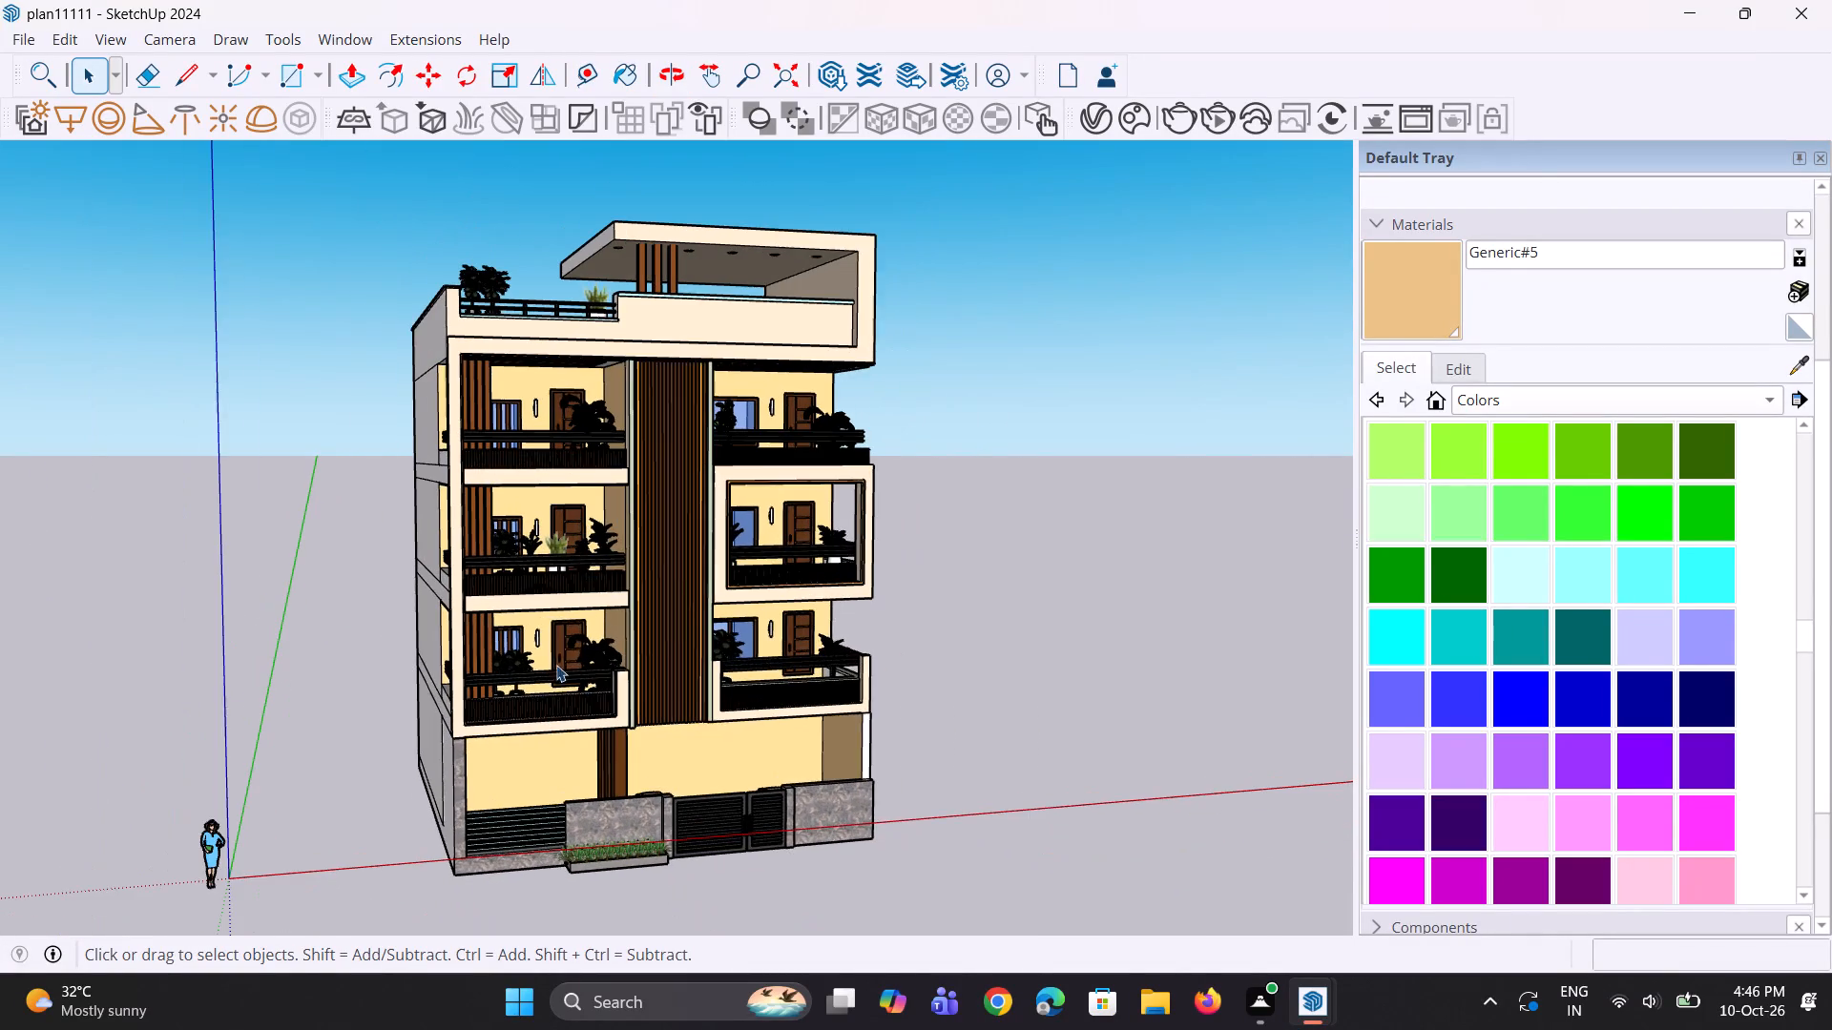
middle_click(556, 664)
scroll(534, 609, "up", 4)
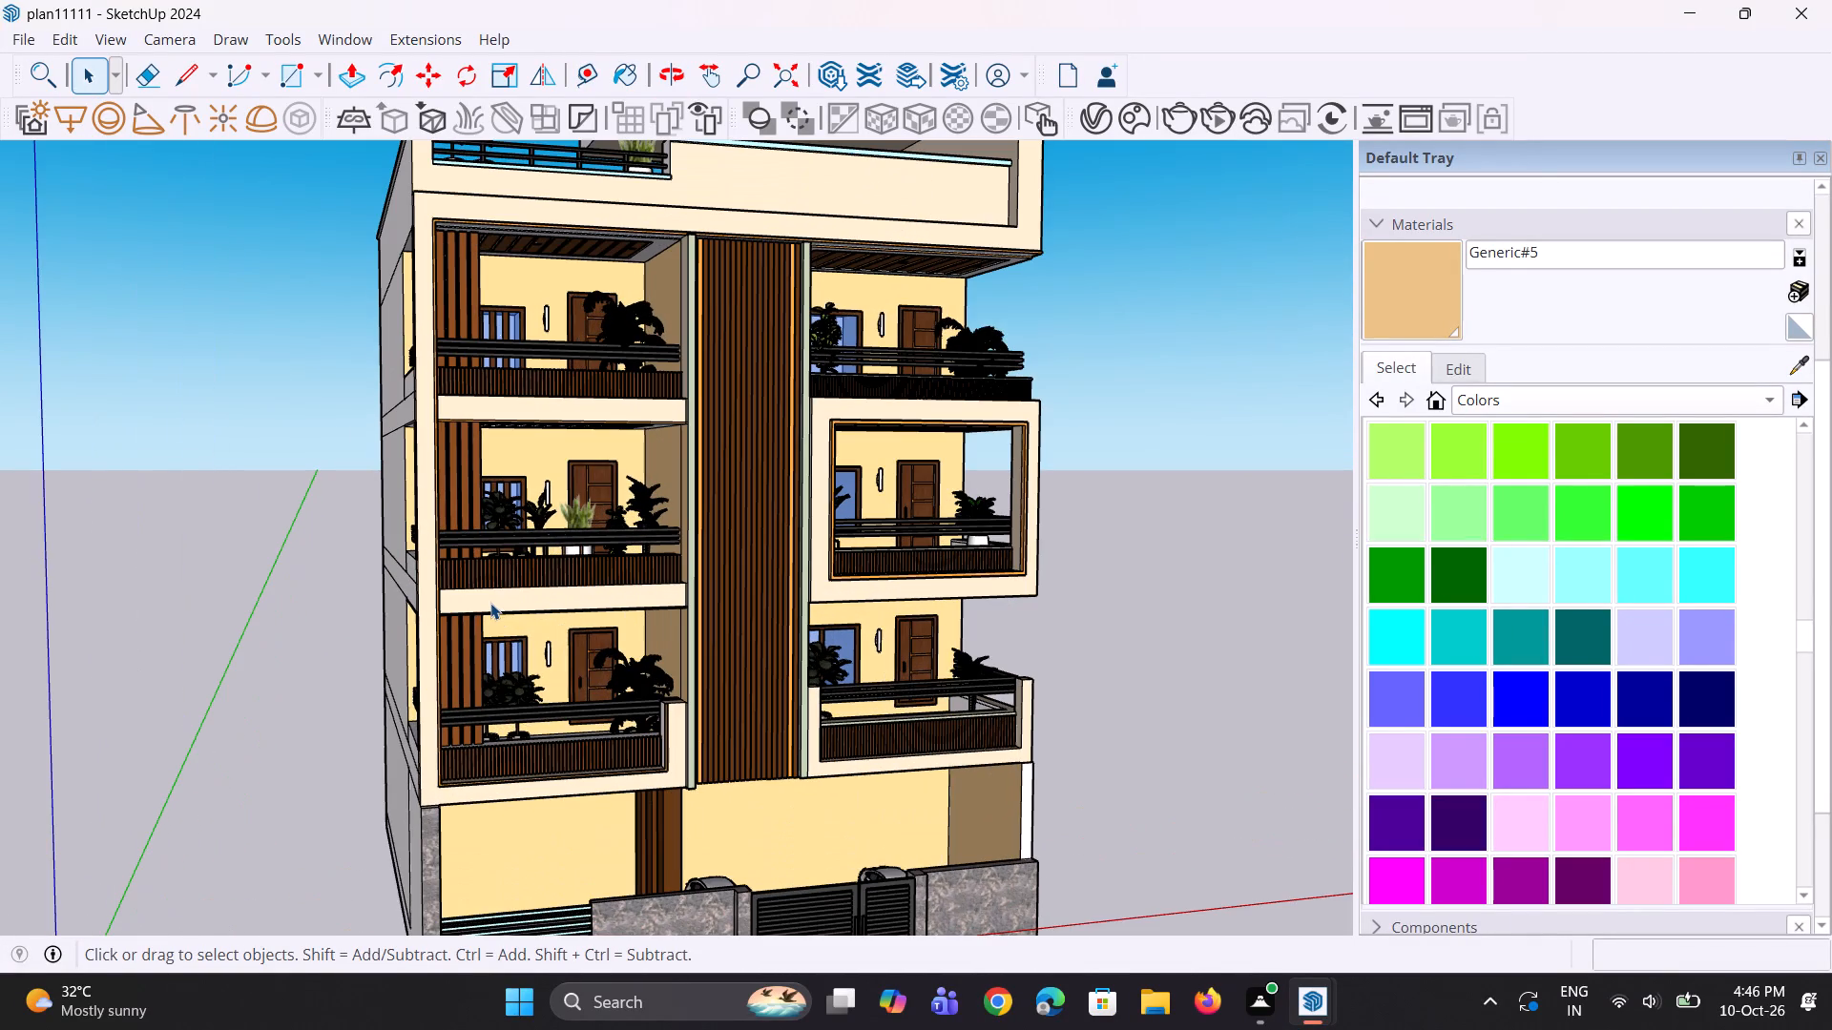
scroll(485, 608, "down", 2)
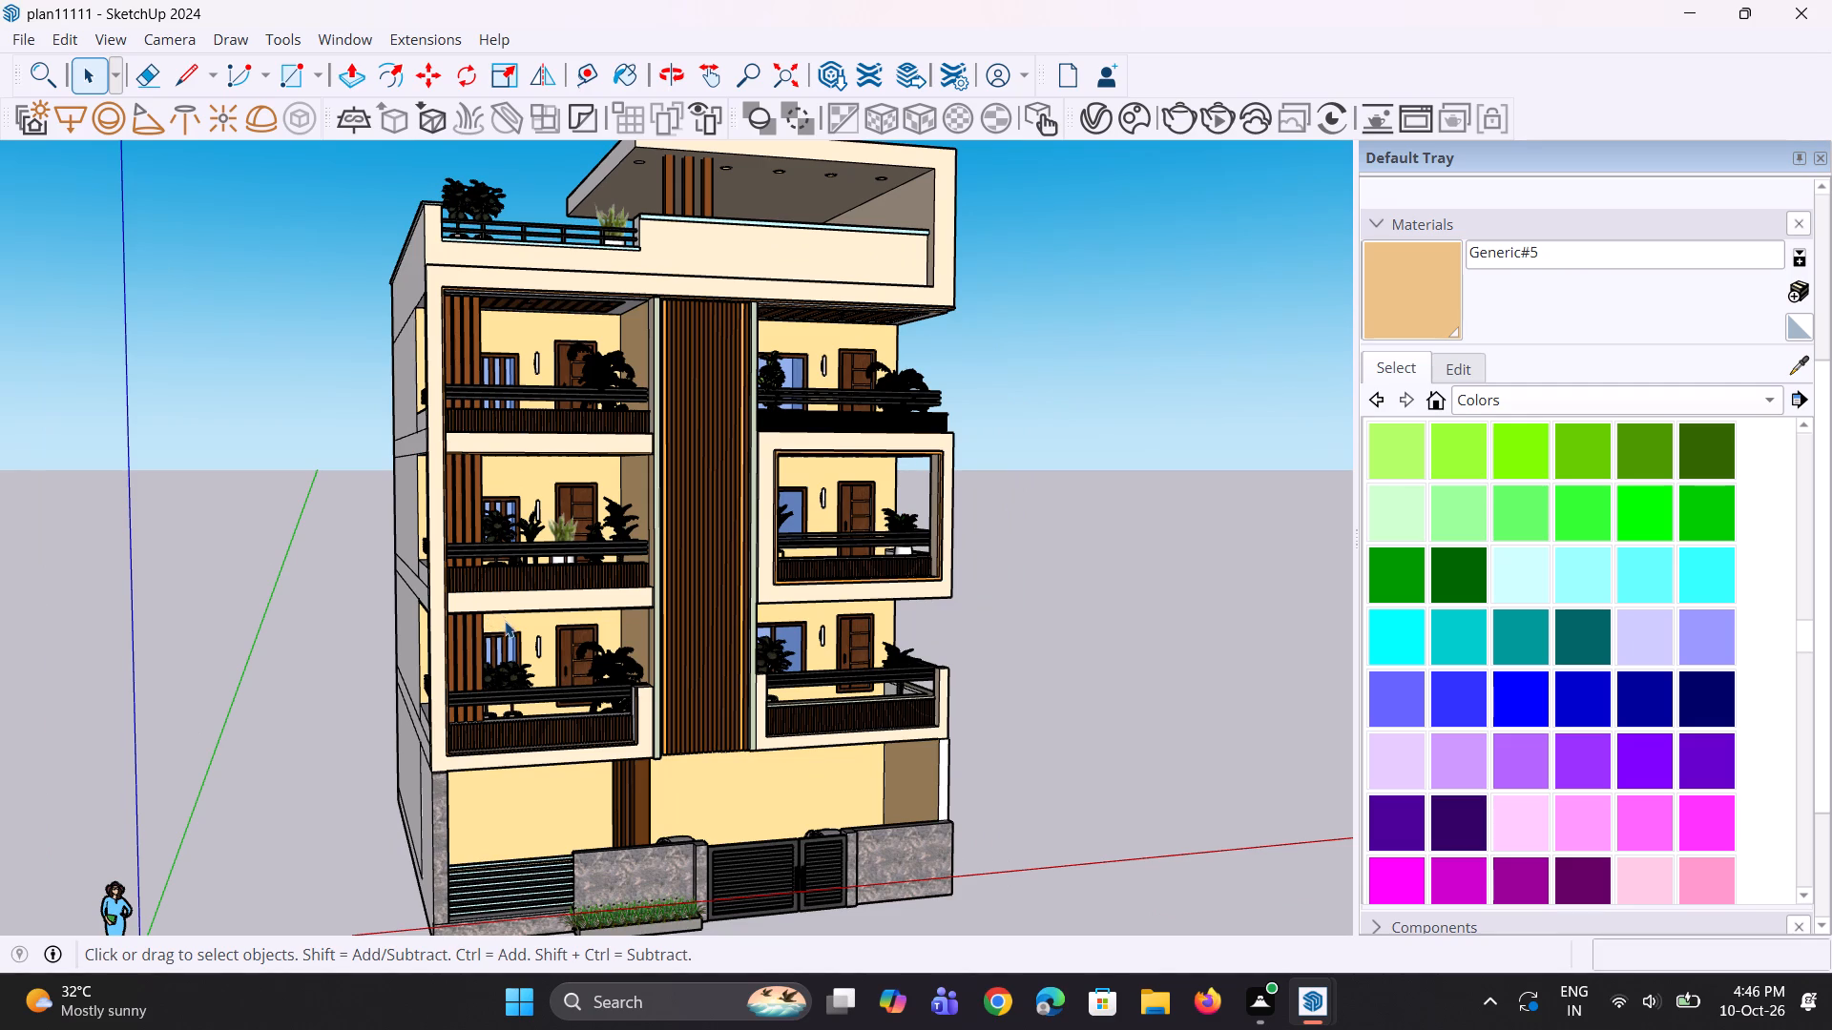
middle_click_drag(505, 633, 449, 667)
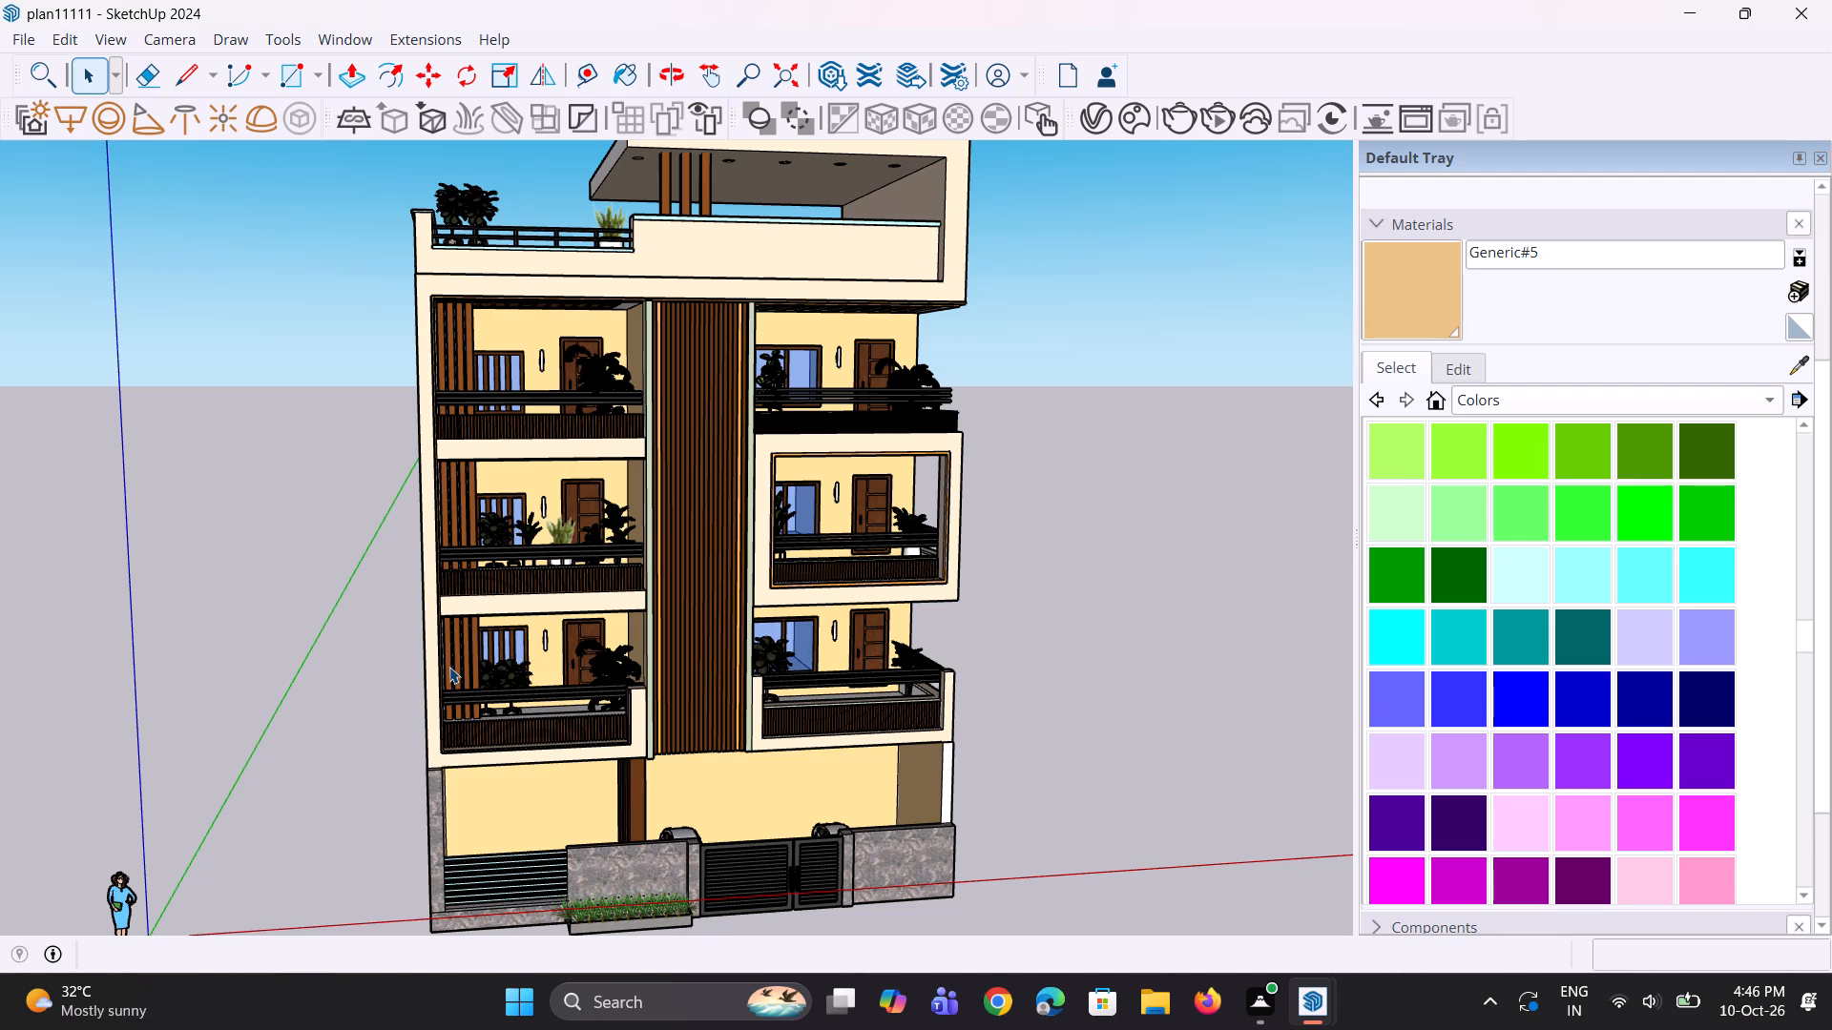
middle_click_drag(395, 668, 435, 686)
scroll(730, 544, "up", 3)
scroll(1012, 430, "up", 1)
Create a new generic V-Ray material with a very pale pink diffuse colour, RGB 0.964, 0.907, 0.907.
left_click(1098, 117)
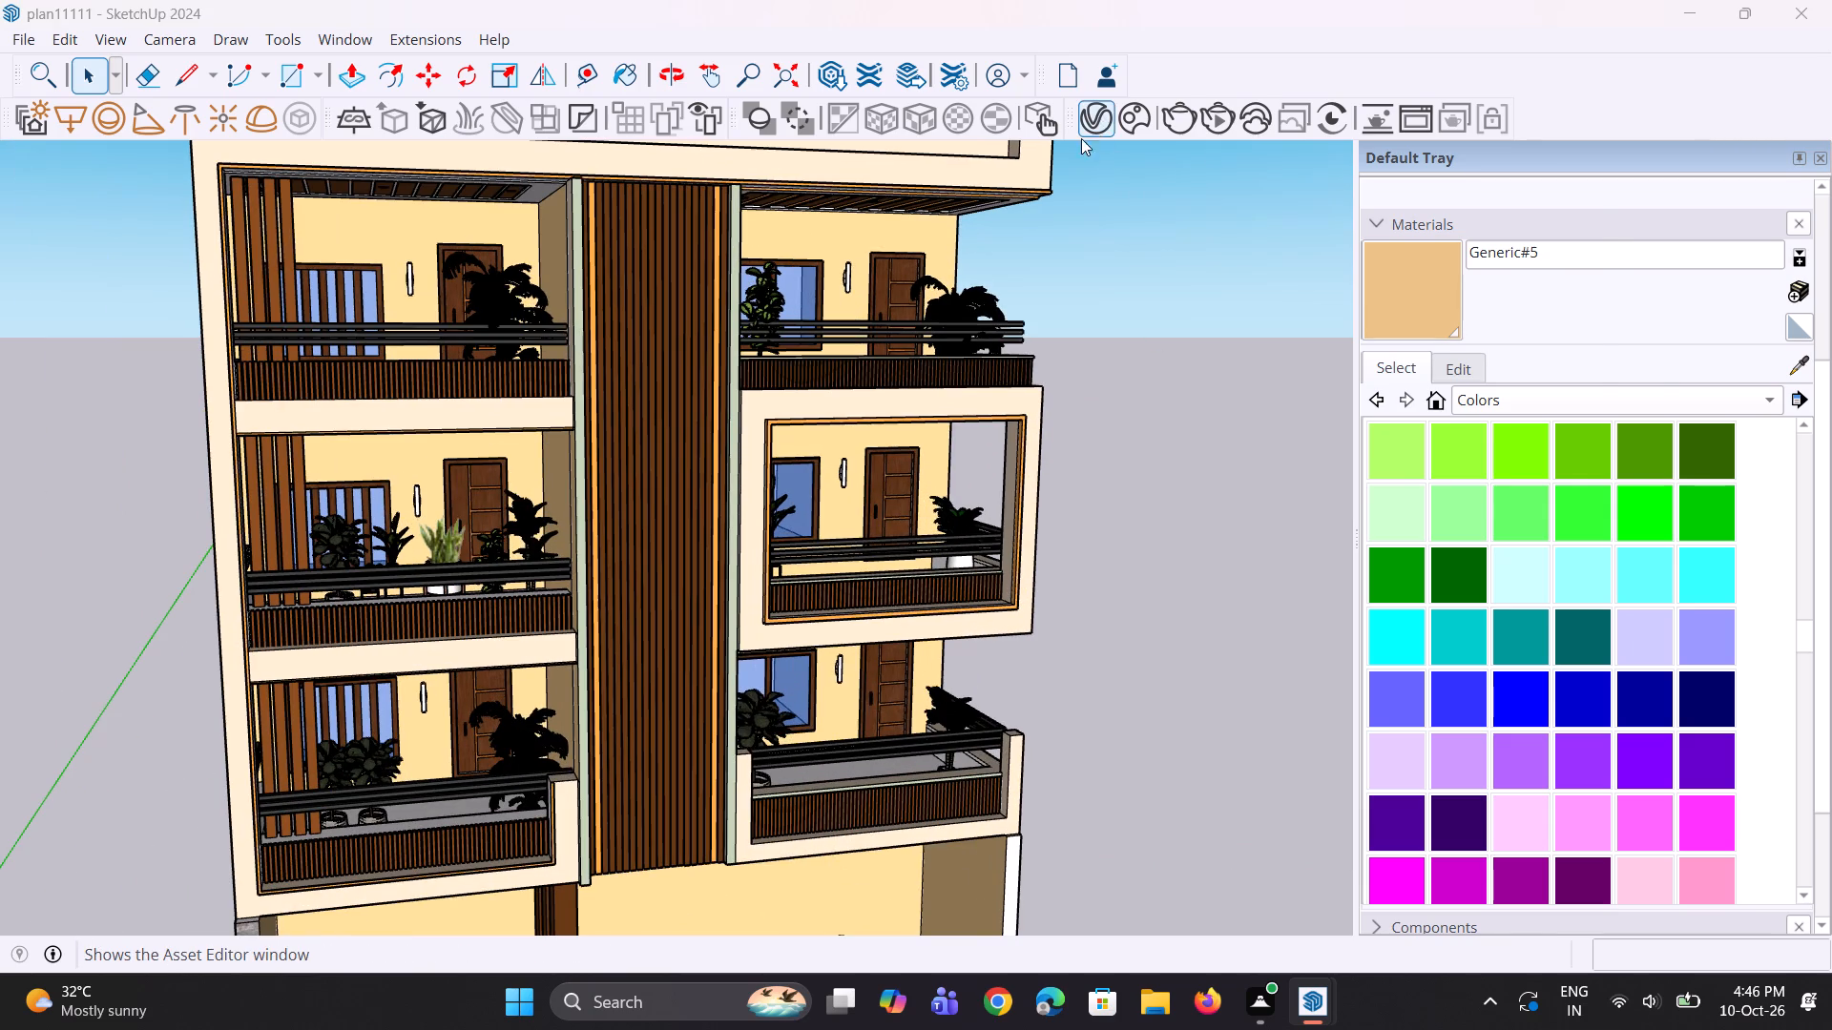
right_click(738, 138)
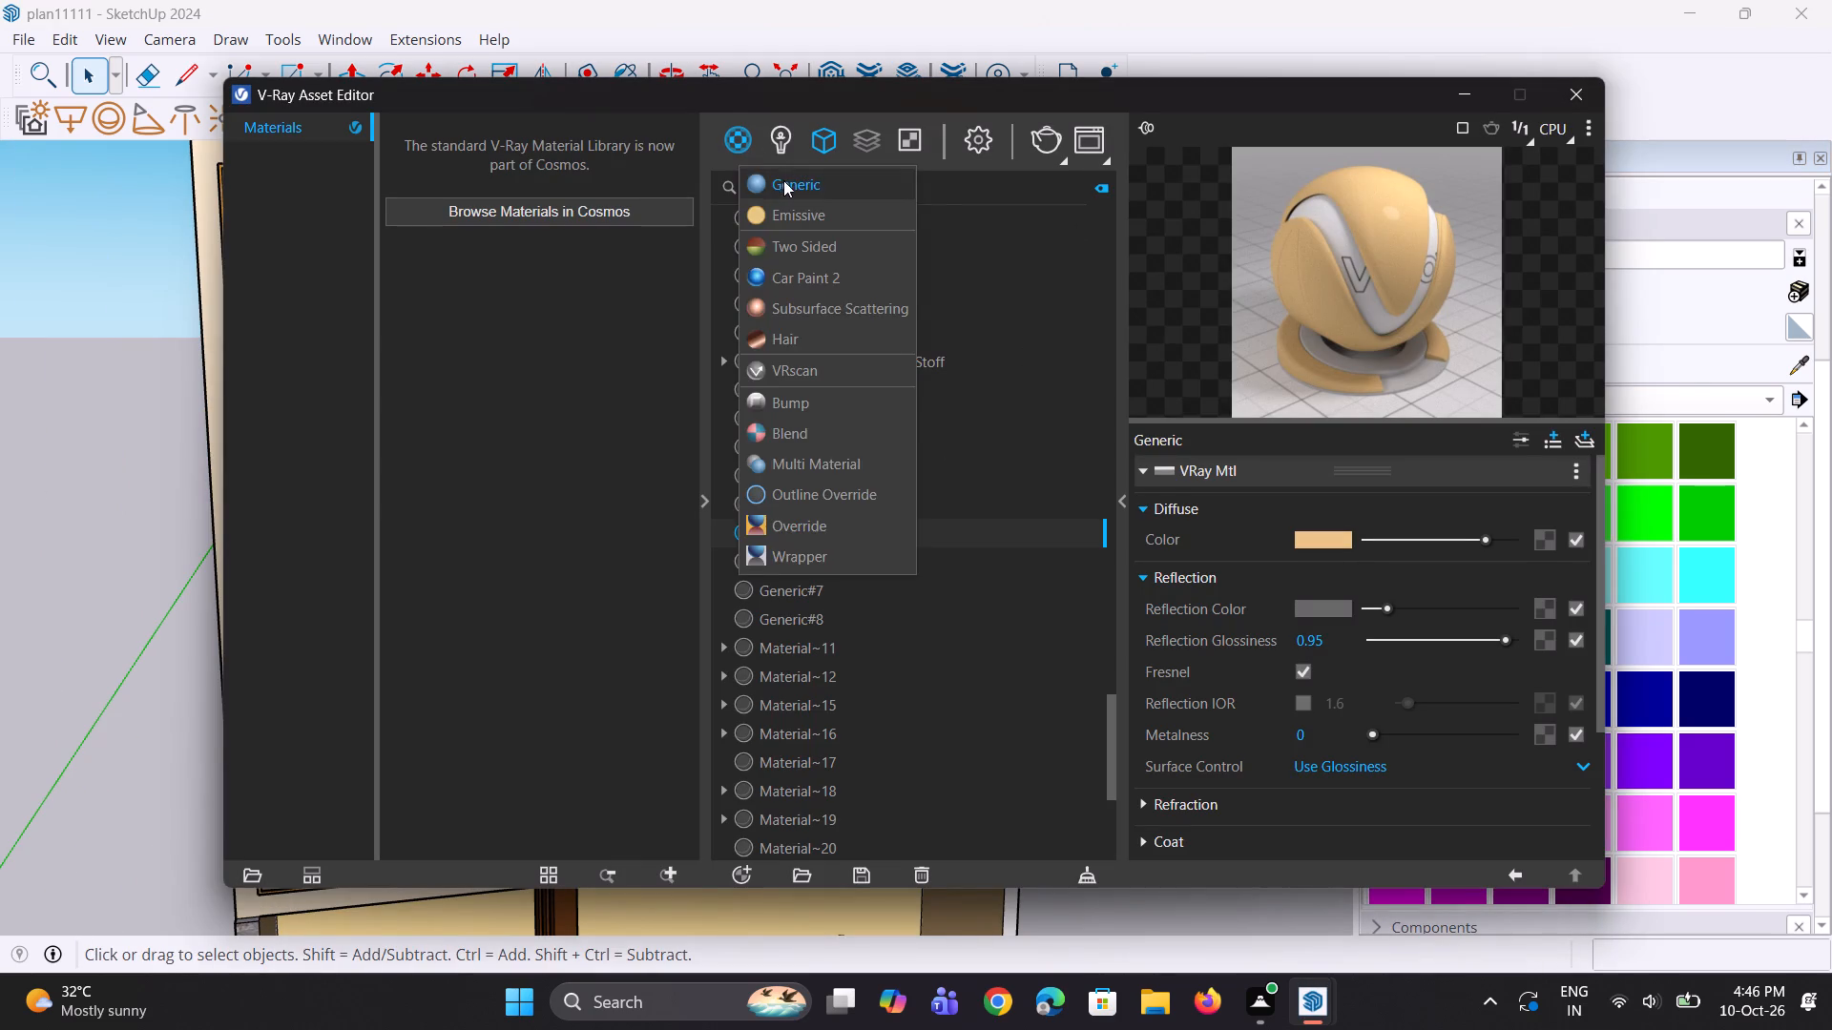
left_click(783, 180)
left_click(1301, 539)
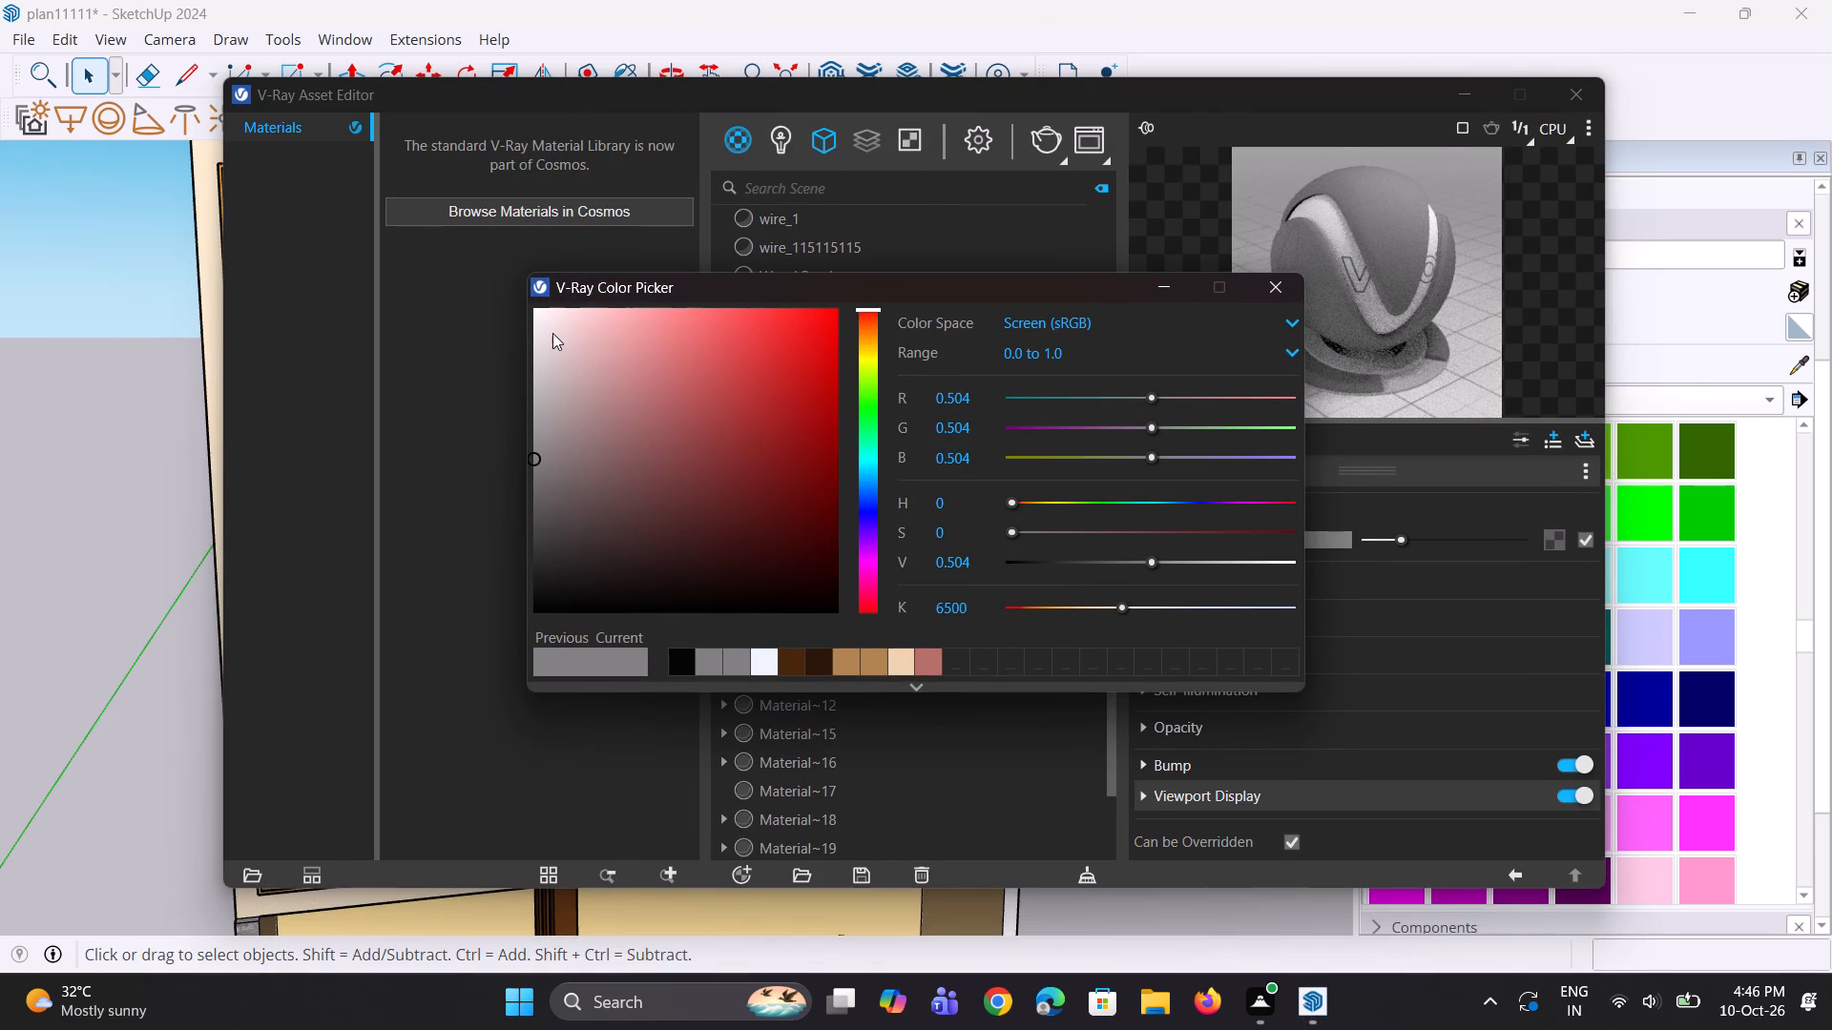
left_click(552, 332)
left_click(552, 321)
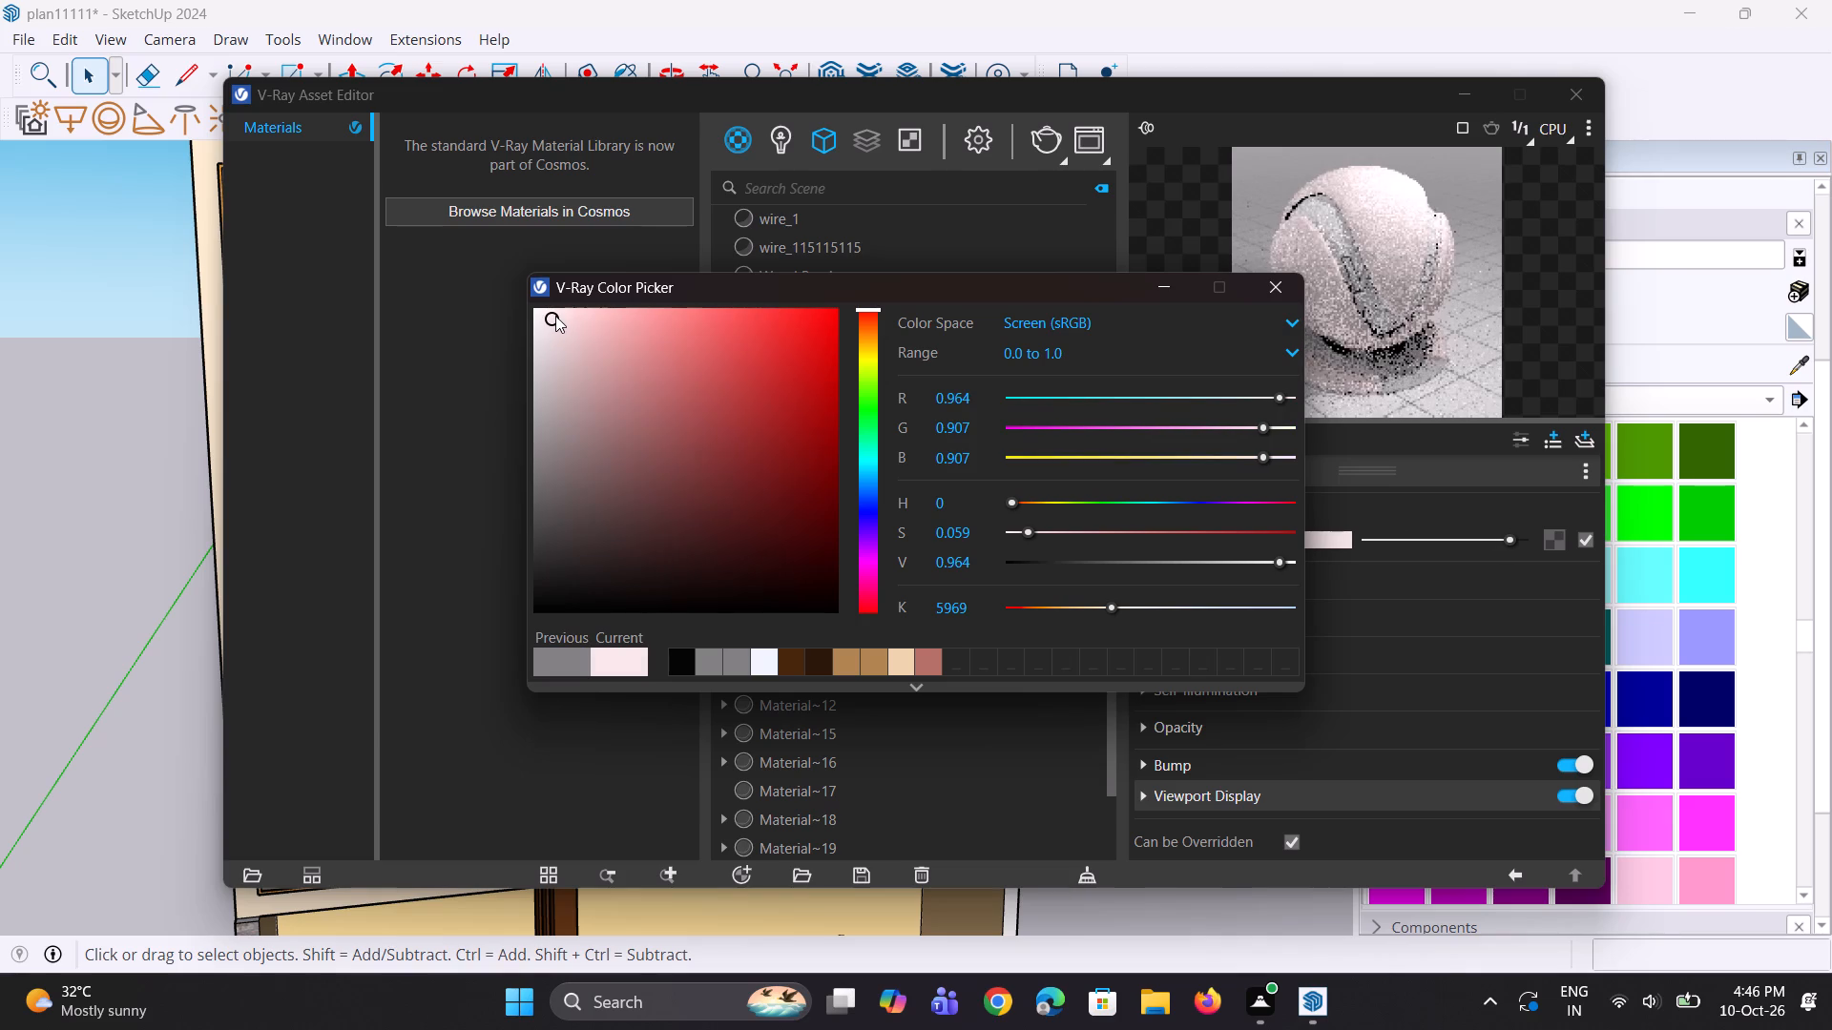
left_click(1159, 292)
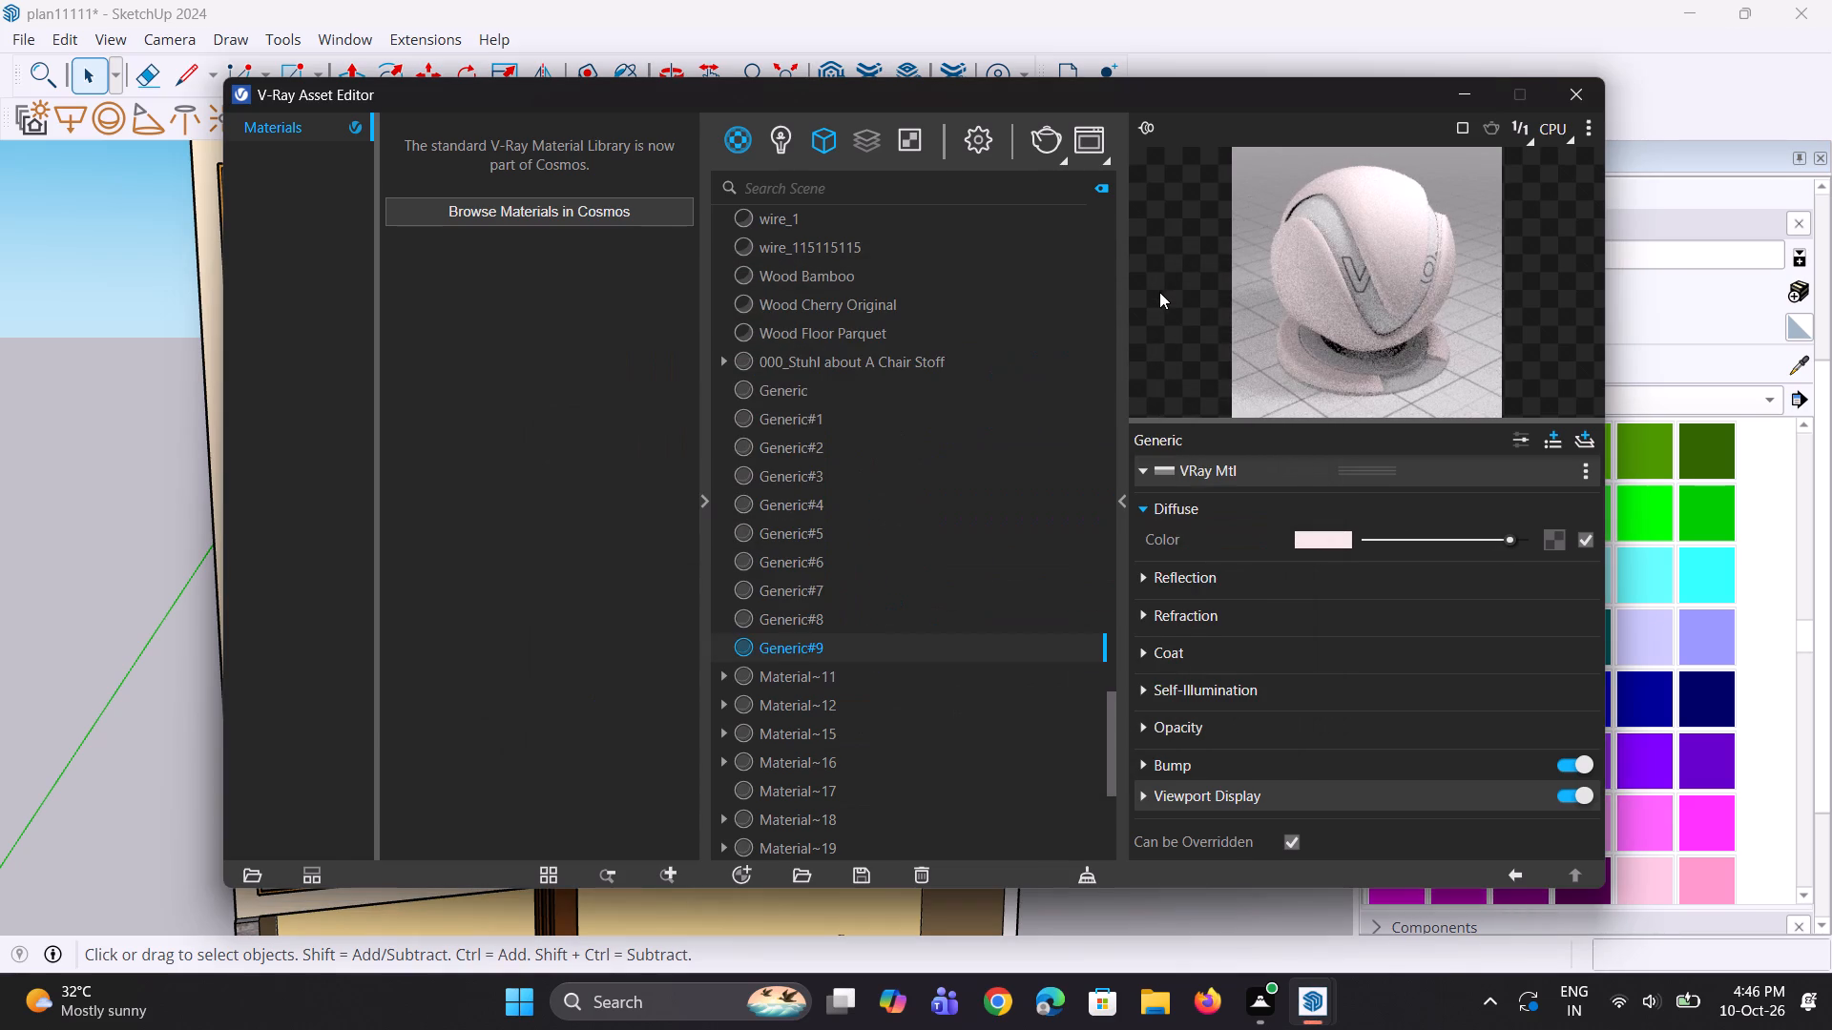
Give the new material a dark grey reflection colour and a reflection glossiness of 0.95, and put the material editor away.
left_click(1166, 570)
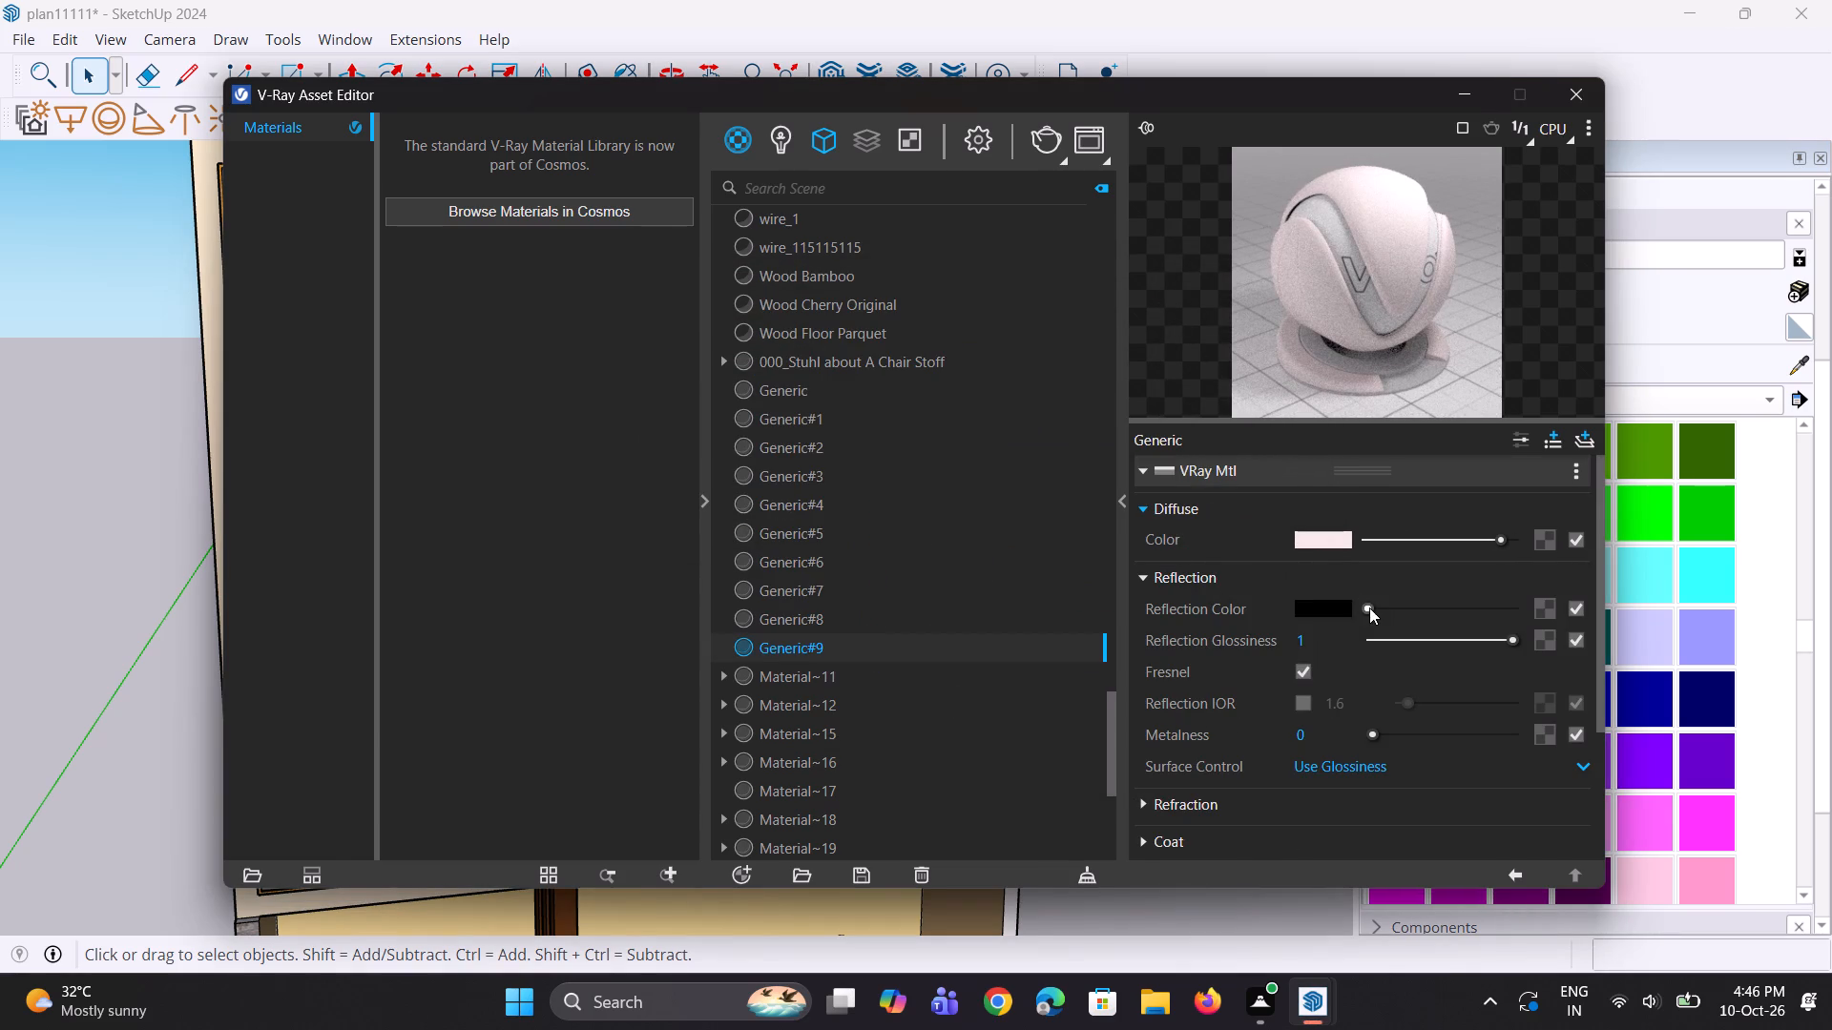
left_click_drag(1369, 608, 1387, 608)
left_click_drag(1337, 644, 1273, 650)
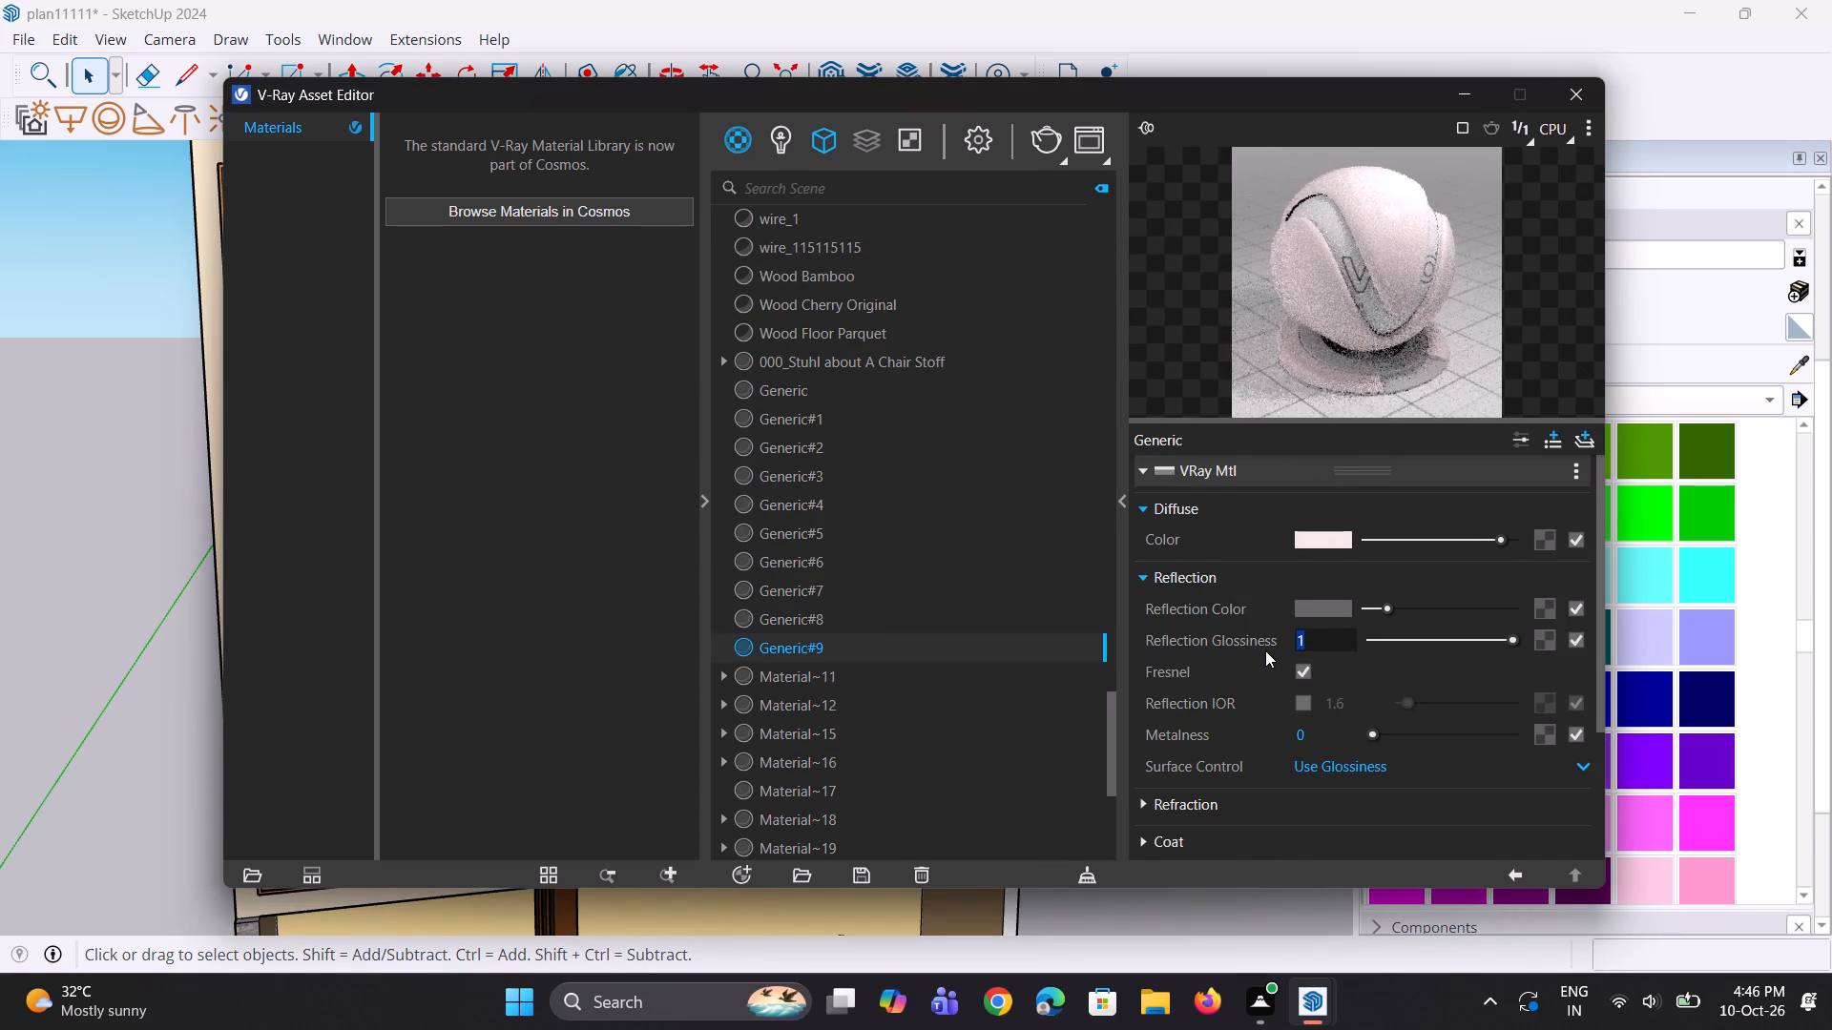
type("0.95")
key("Return")
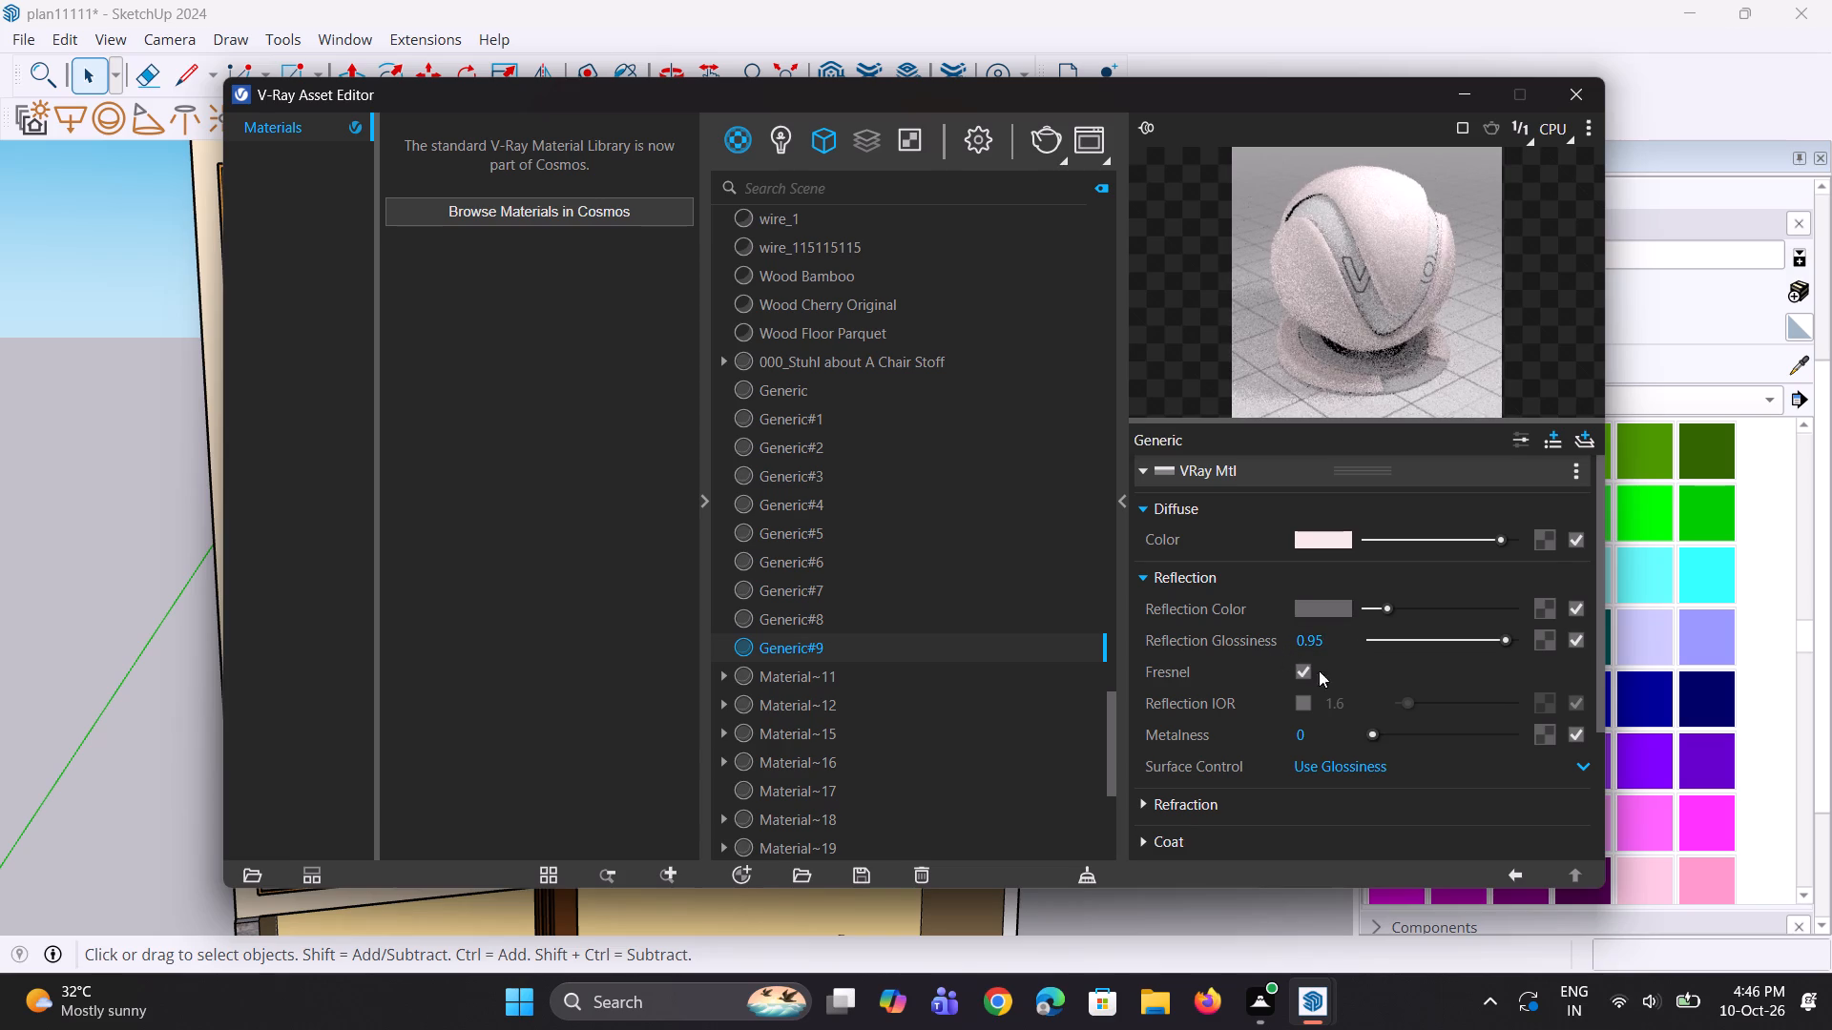
left_click(1380, 304)
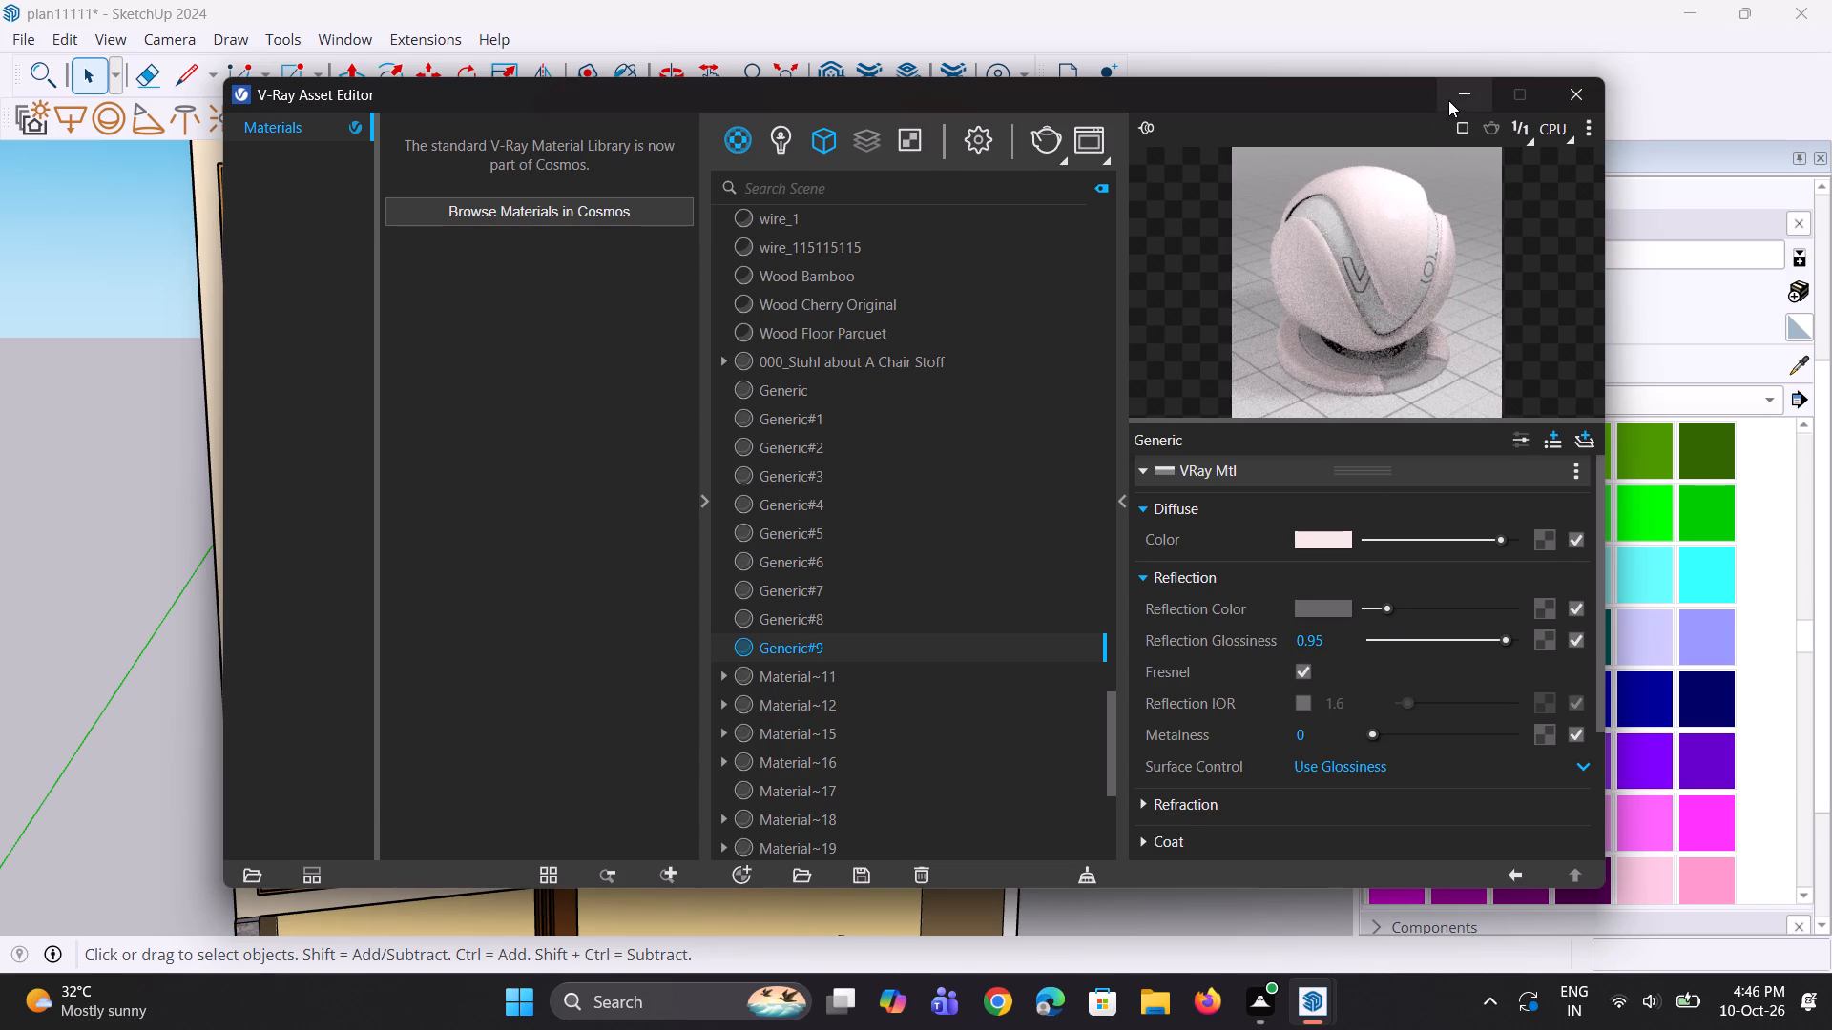
left_click(1457, 100)
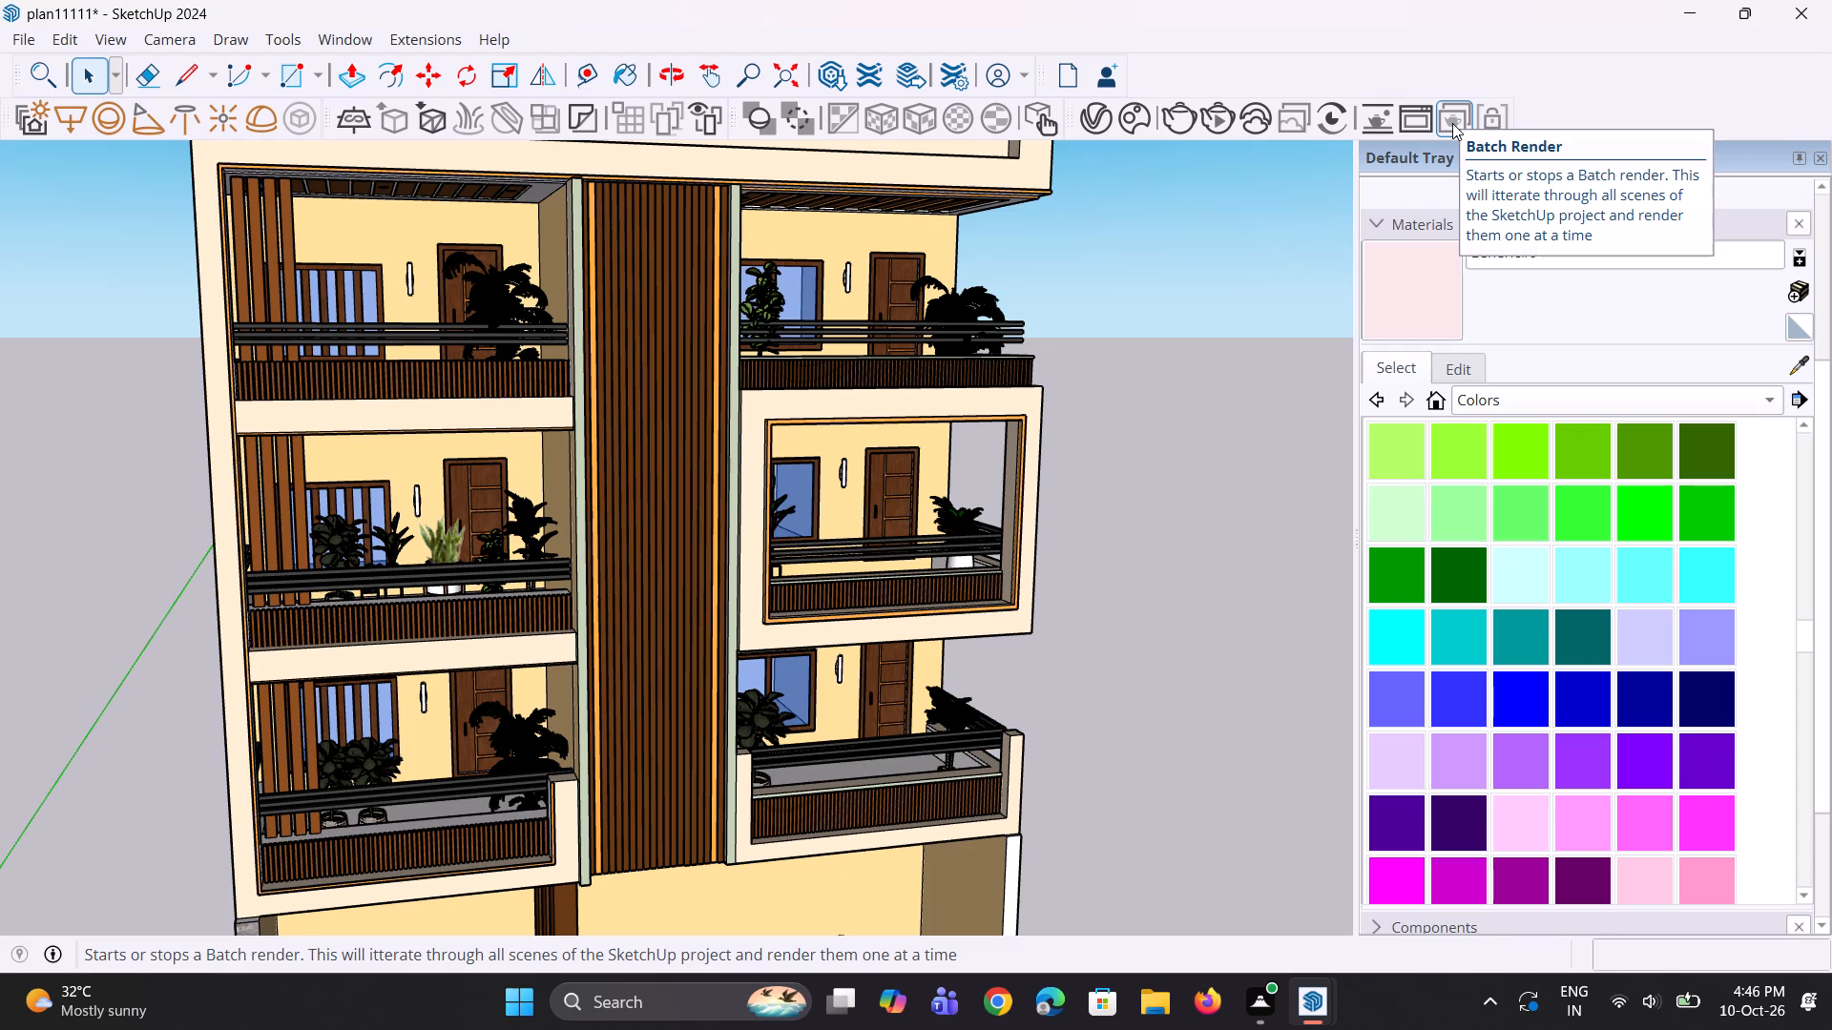
Paint the narrow white side face of the projecting middle balcony frame, beside the slatted panel, with Generic#9.
scroll(1098, 532, "down", 3)
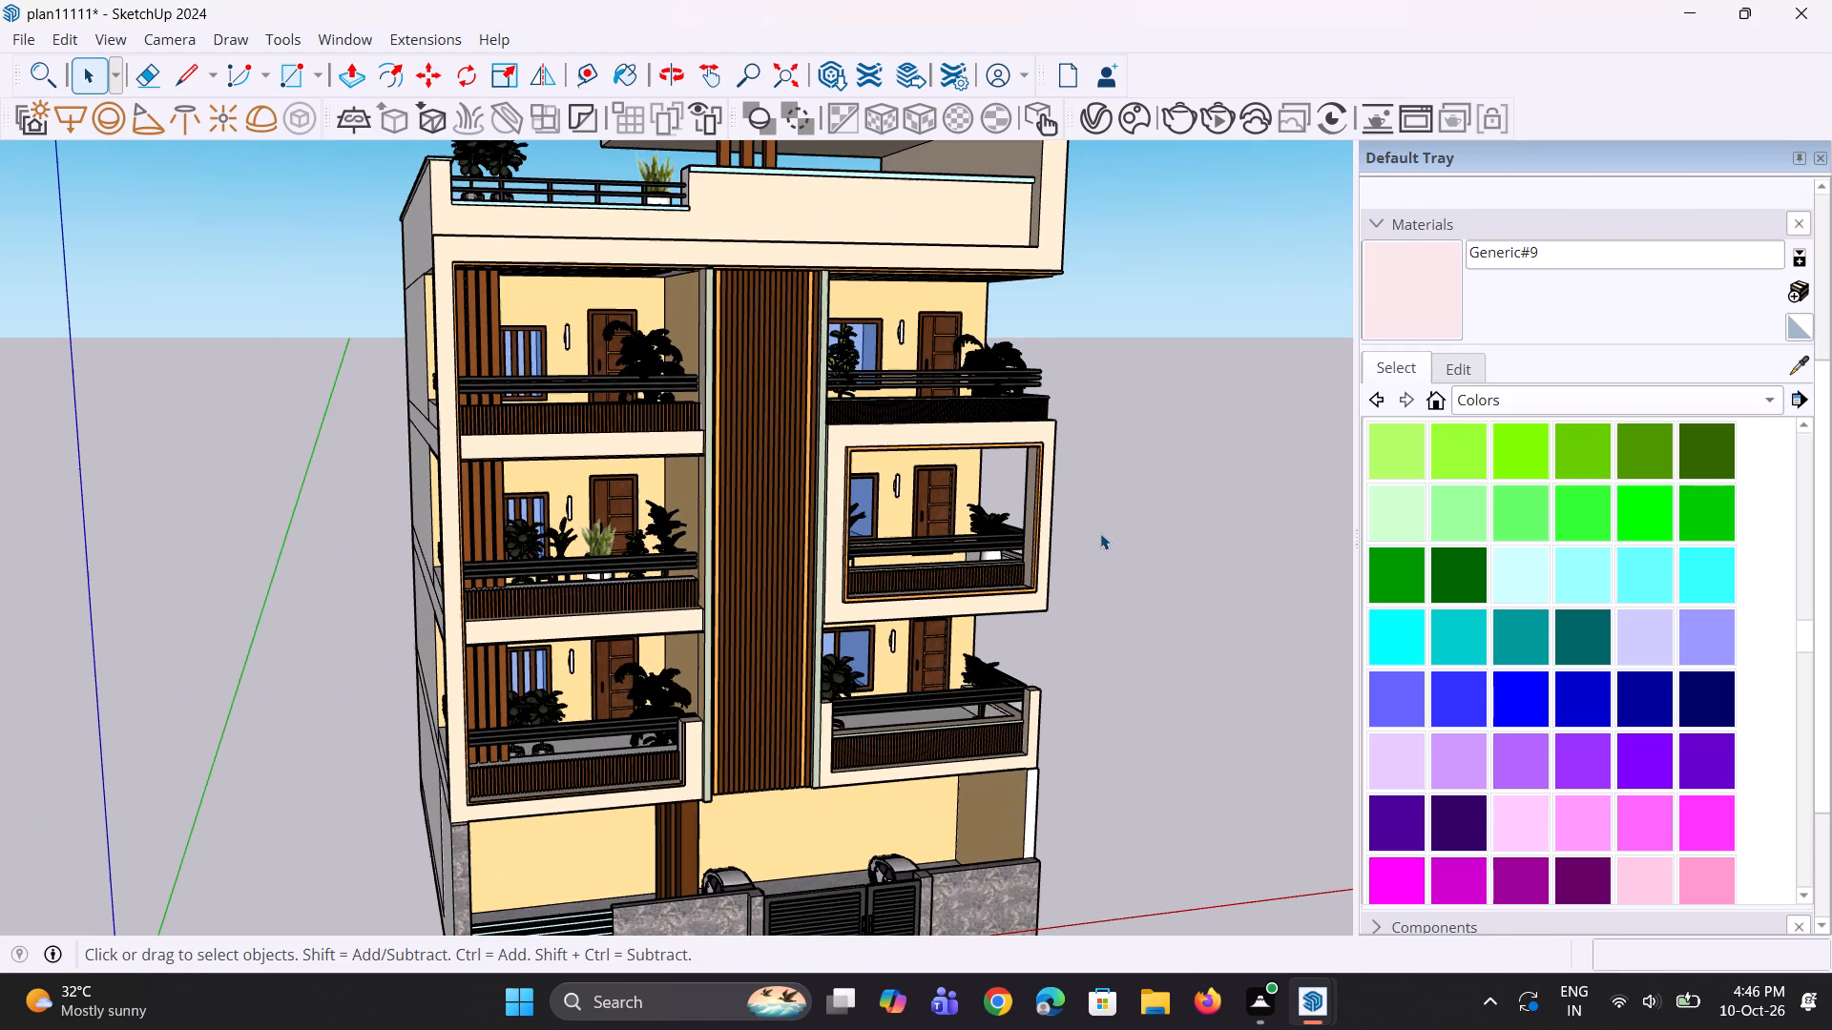
left_click(1412, 299)
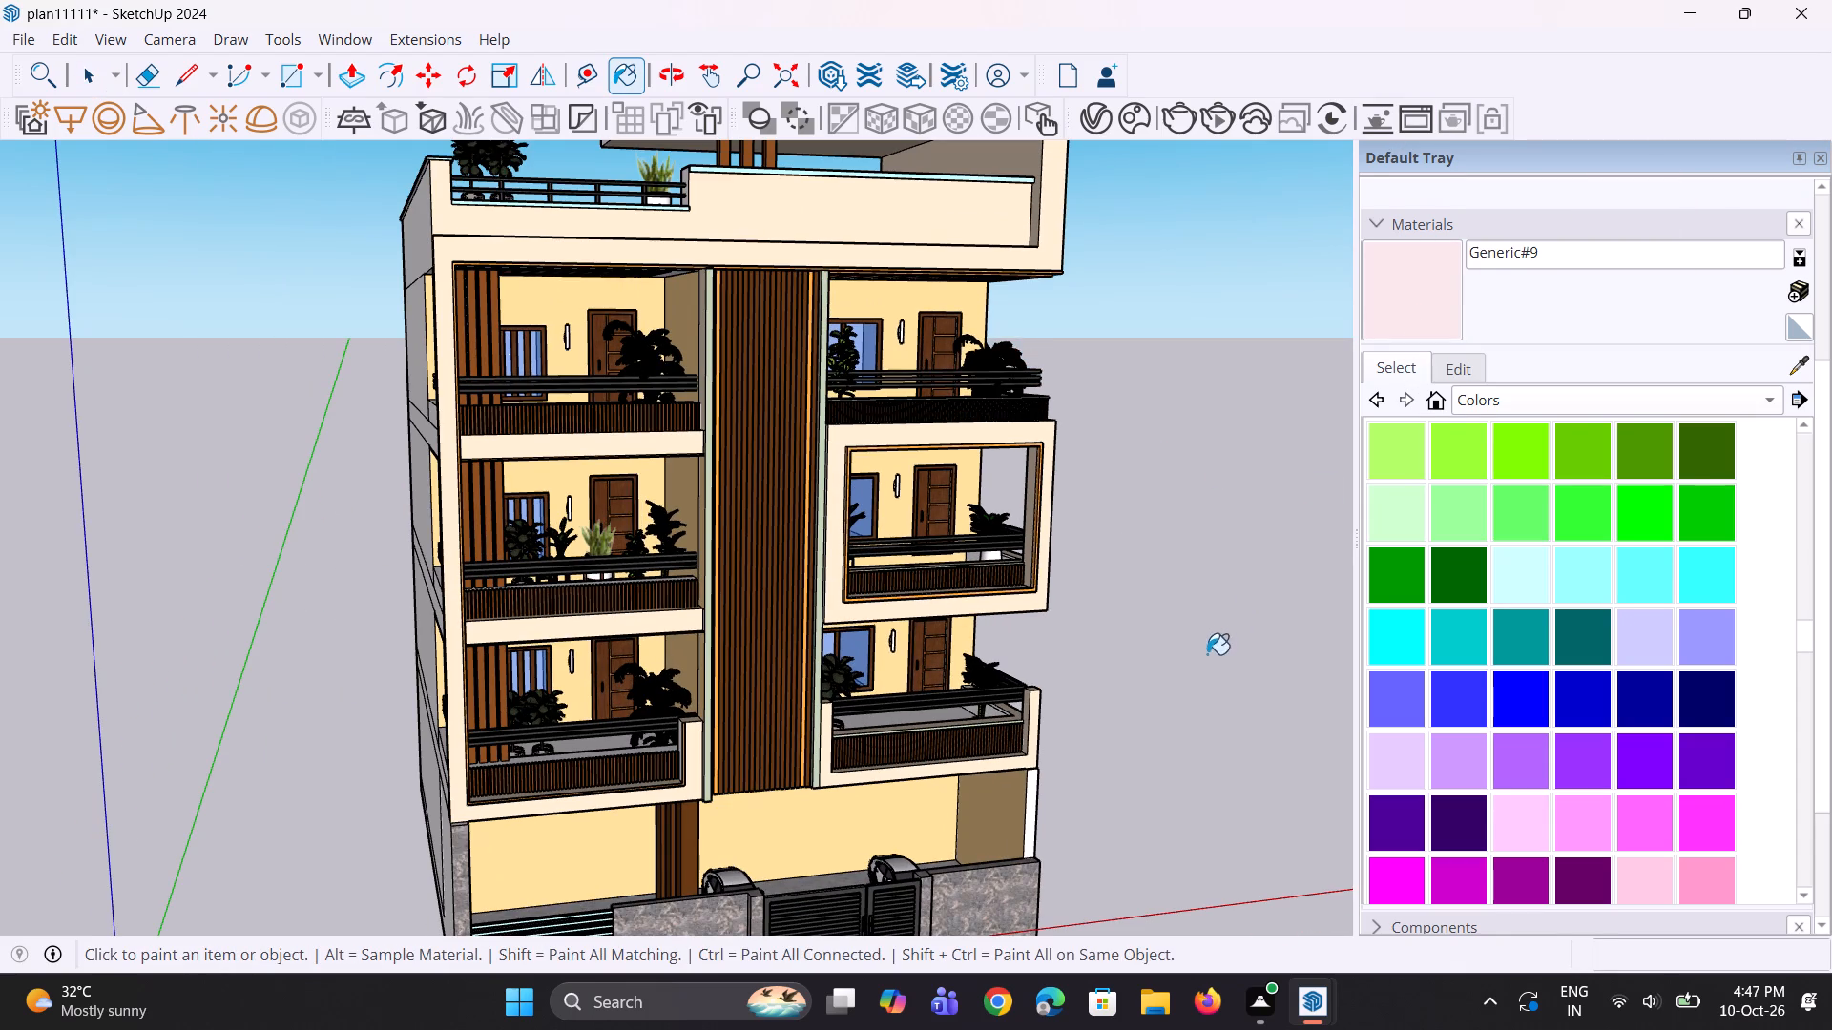
scroll(1115, 640, "down", 2)
scroll(1074, 568, "up", 3)
scroll(878, 444, "up", 3)
scroll(772, 383, "up", 1)
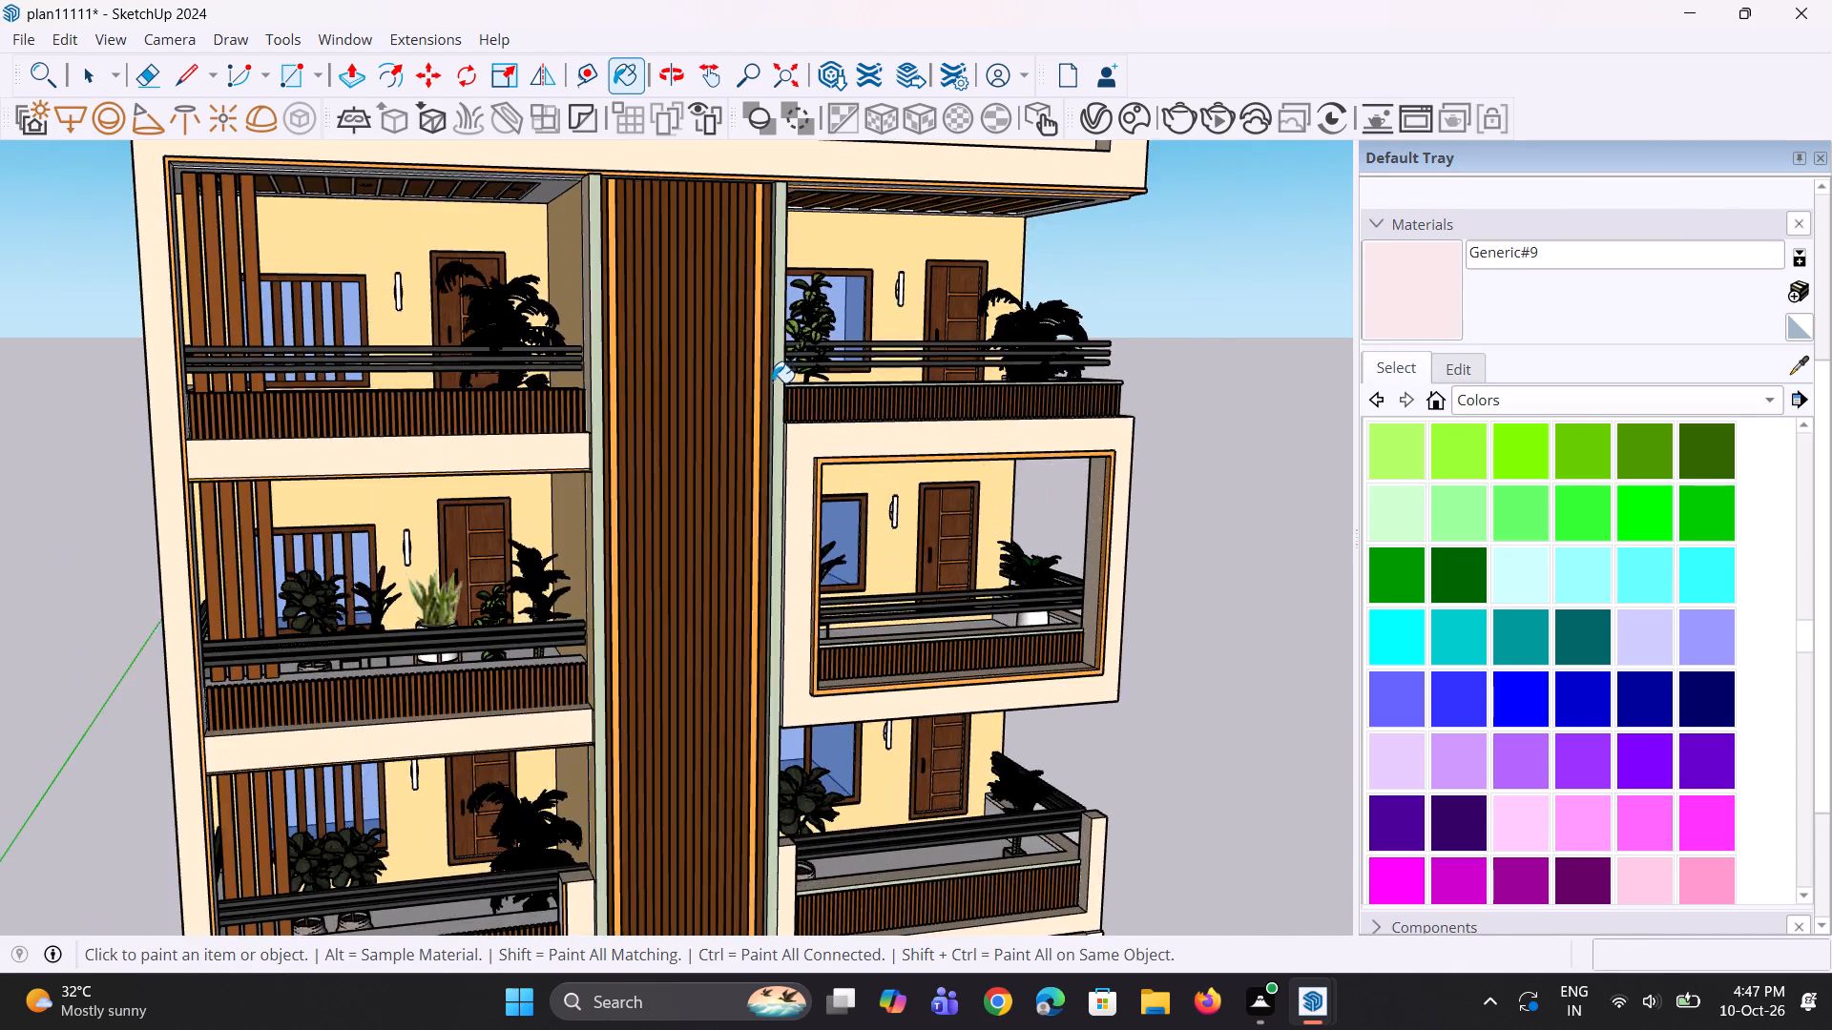
scroll(772, 382, "up", 5)
middle_click_drag(631, 495, 876, 512)
scroll(870, 474, "up", 1)
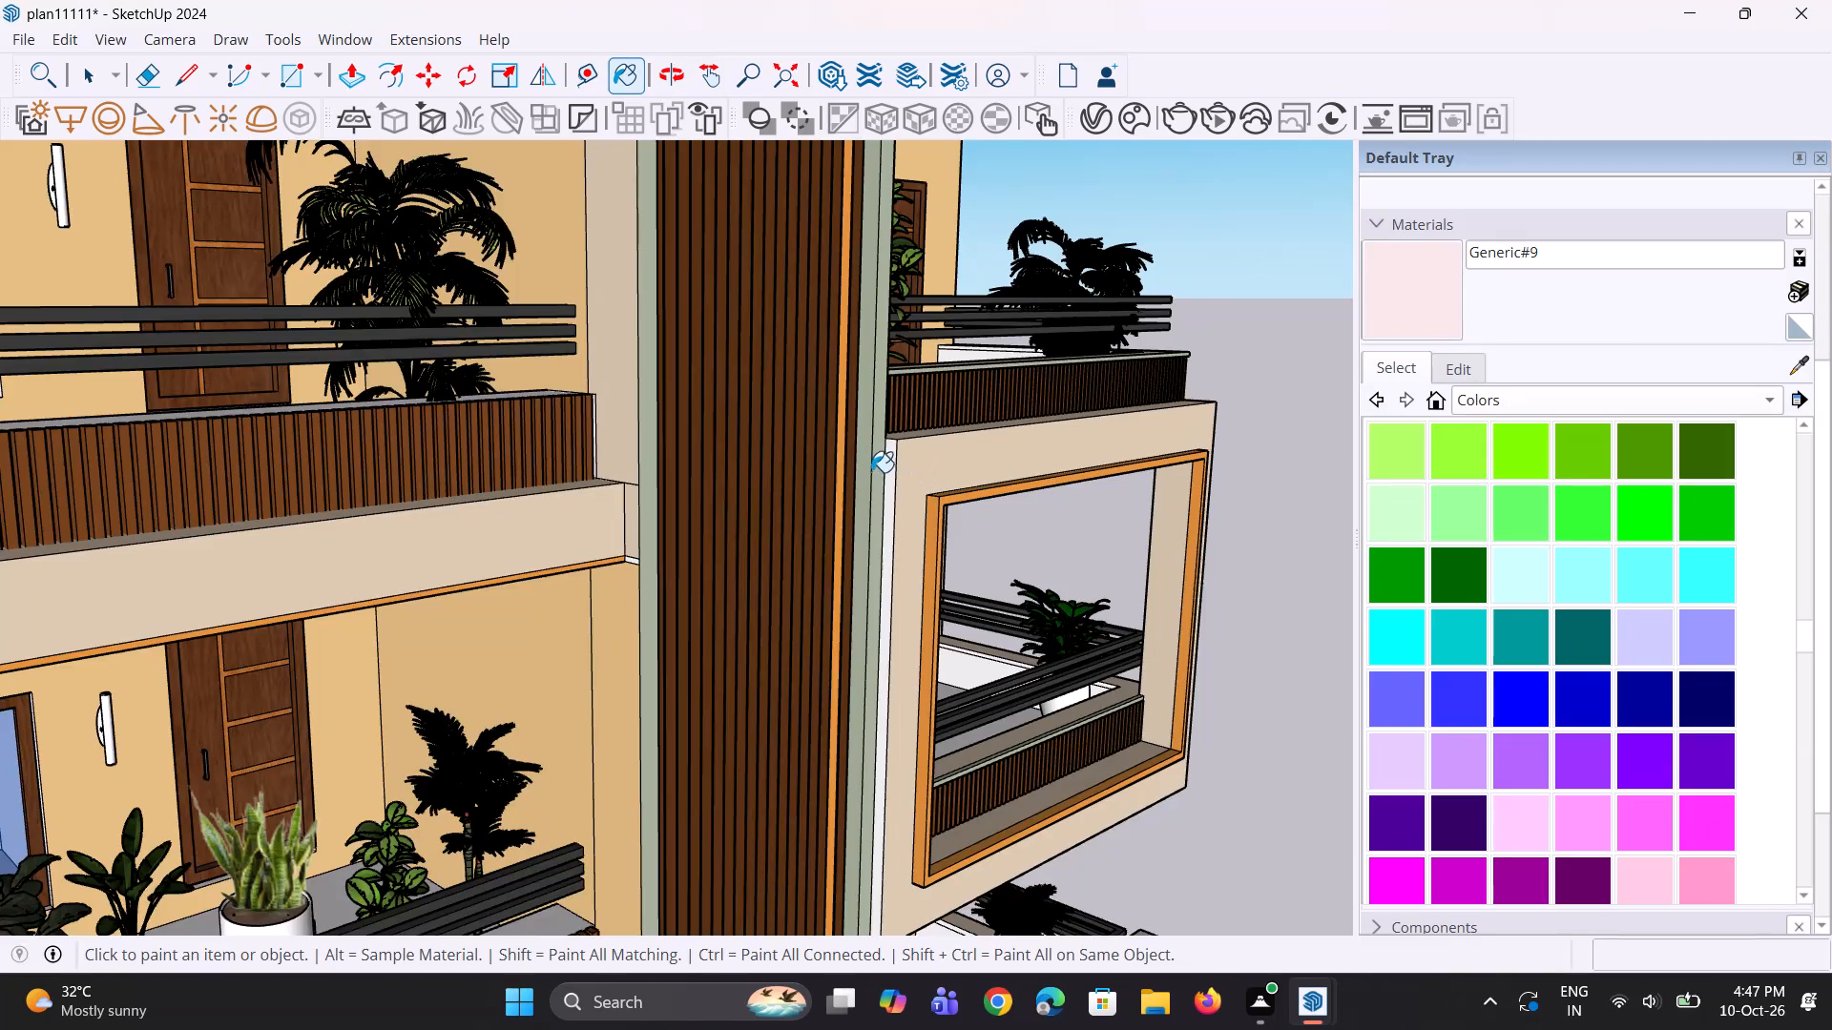
scroll(871, 472, "up", 1)
left_click(896, 460)
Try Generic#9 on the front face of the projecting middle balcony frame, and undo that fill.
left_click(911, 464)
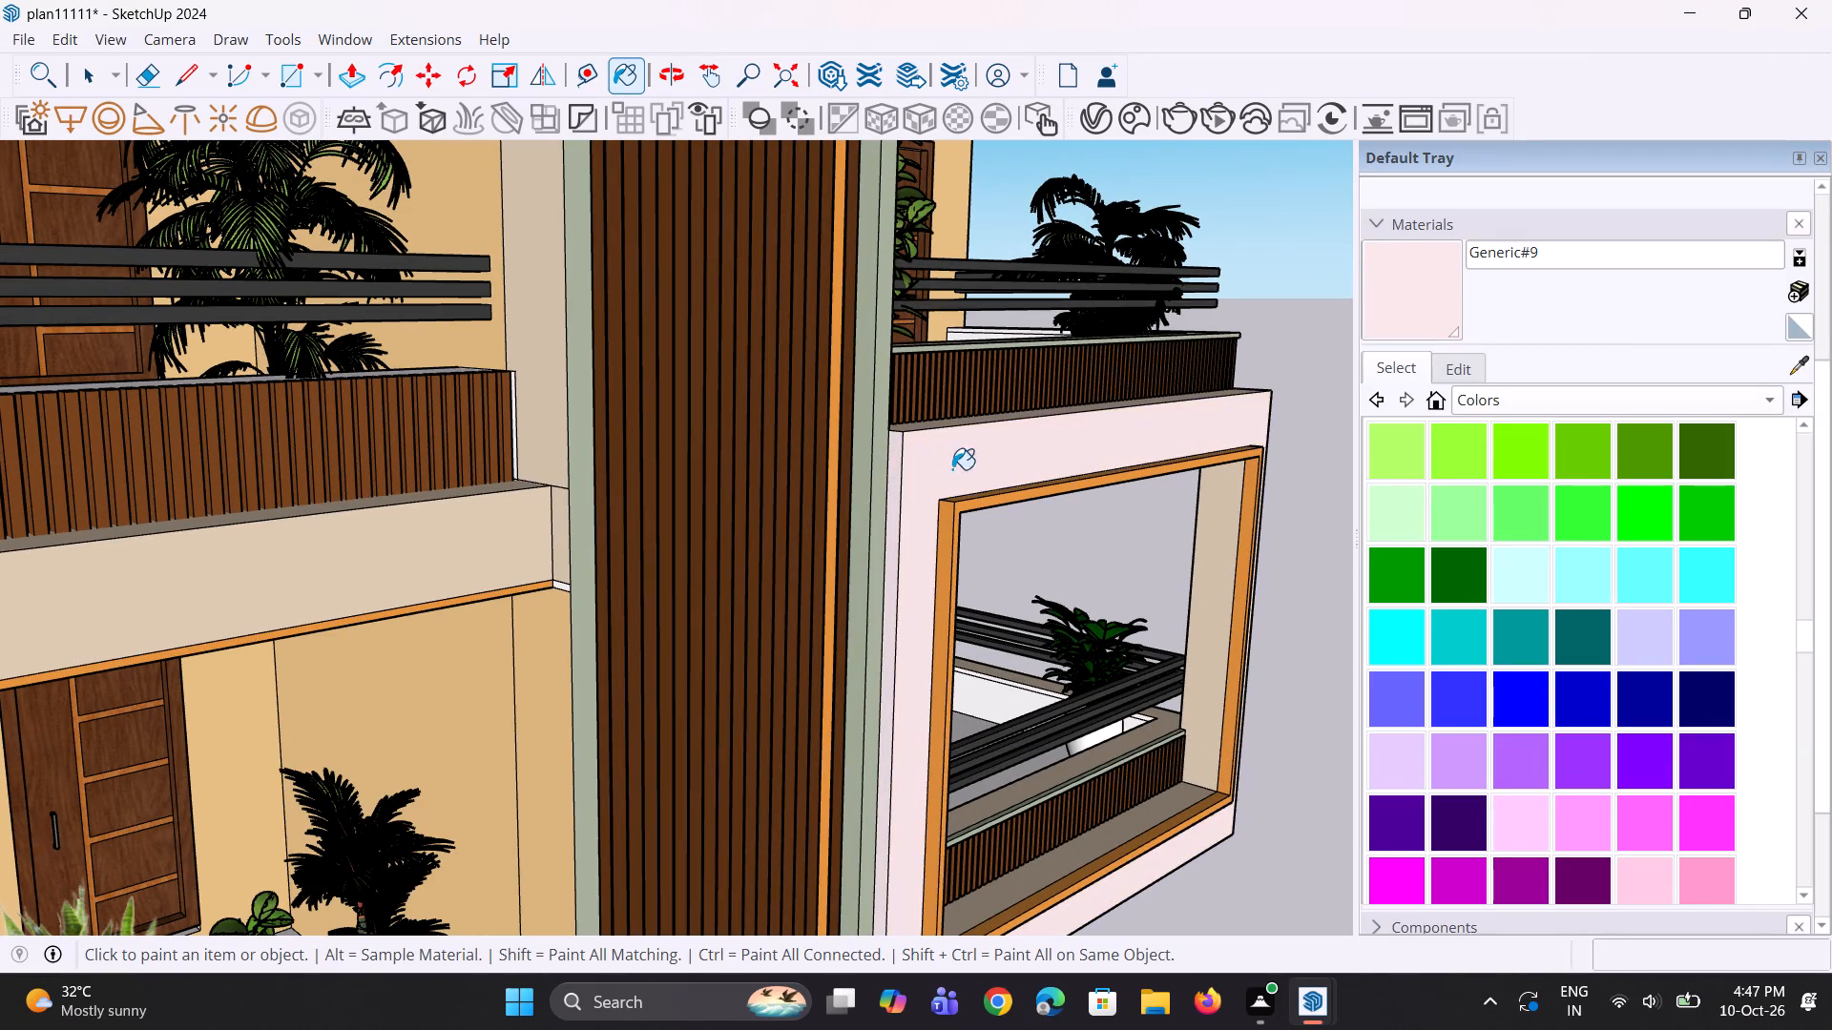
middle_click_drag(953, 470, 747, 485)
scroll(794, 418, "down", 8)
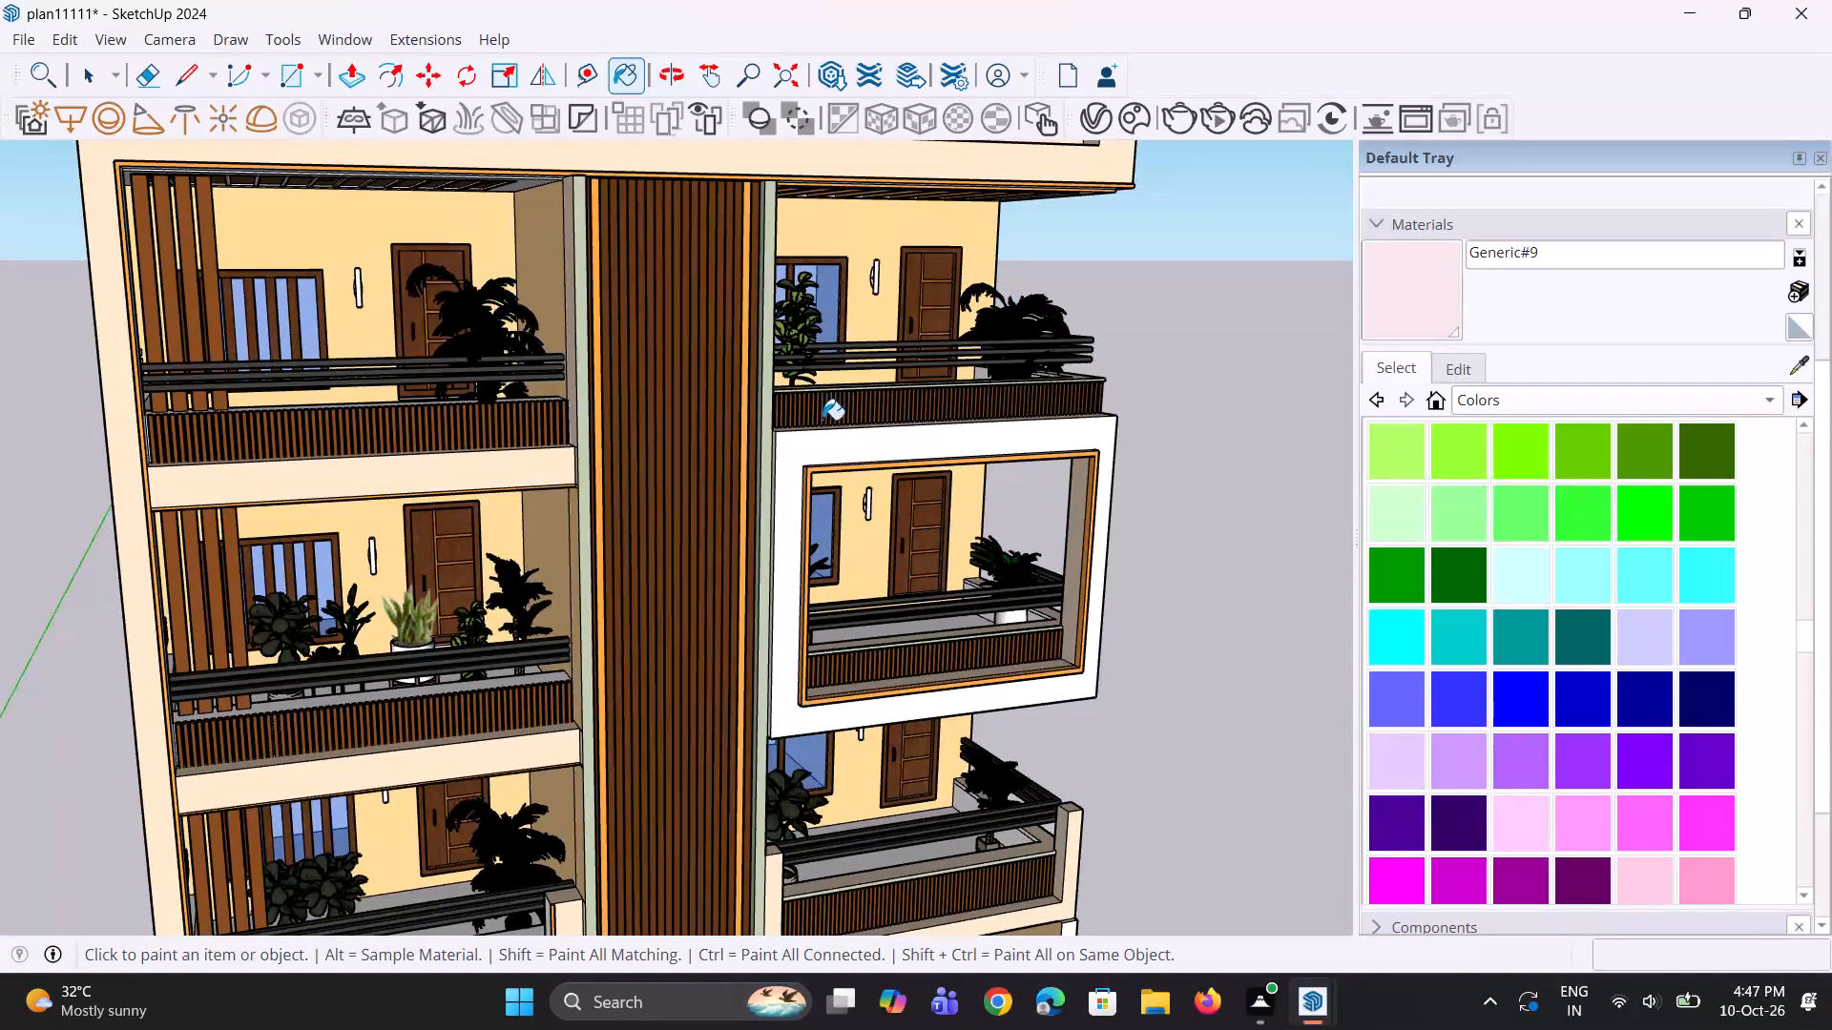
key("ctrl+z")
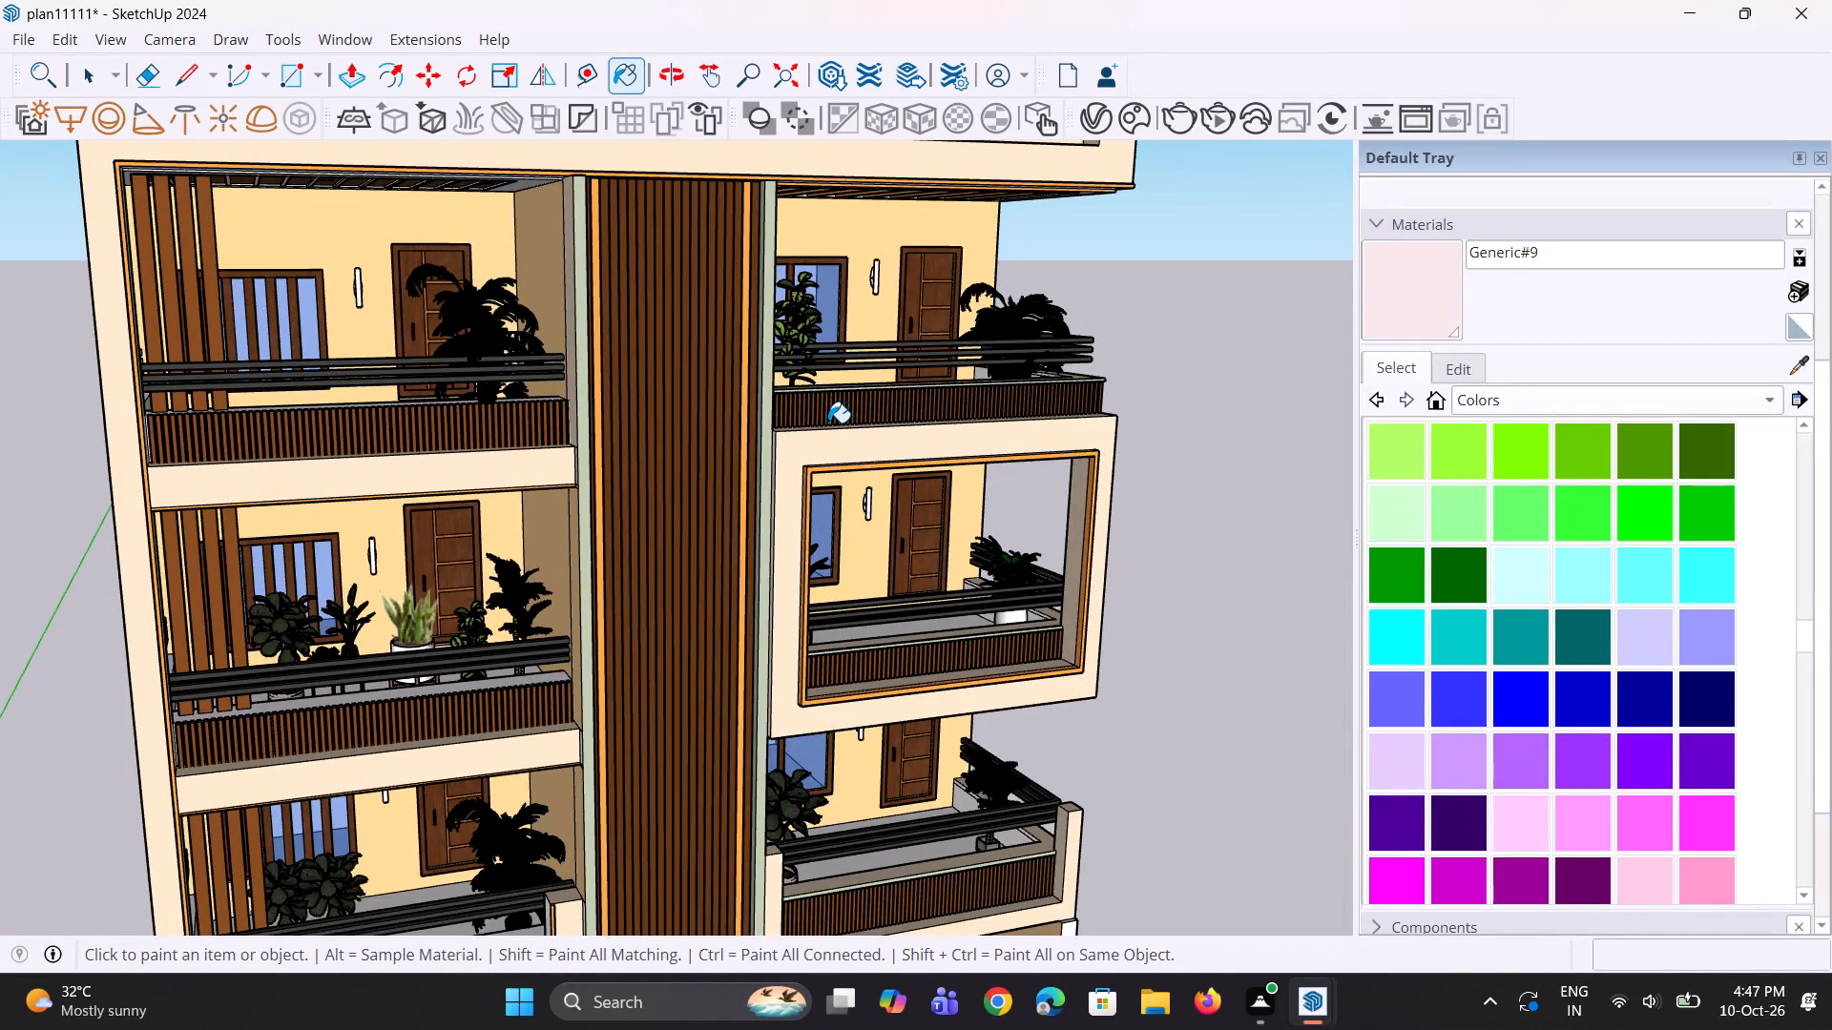
Paint the white side edge of the roof canopy slab with Generic#9.
scroll(849, 490, "down", 9)
scroll(557, 273, "up", 1)
middle_click_drag(557, 243, 880, 337)
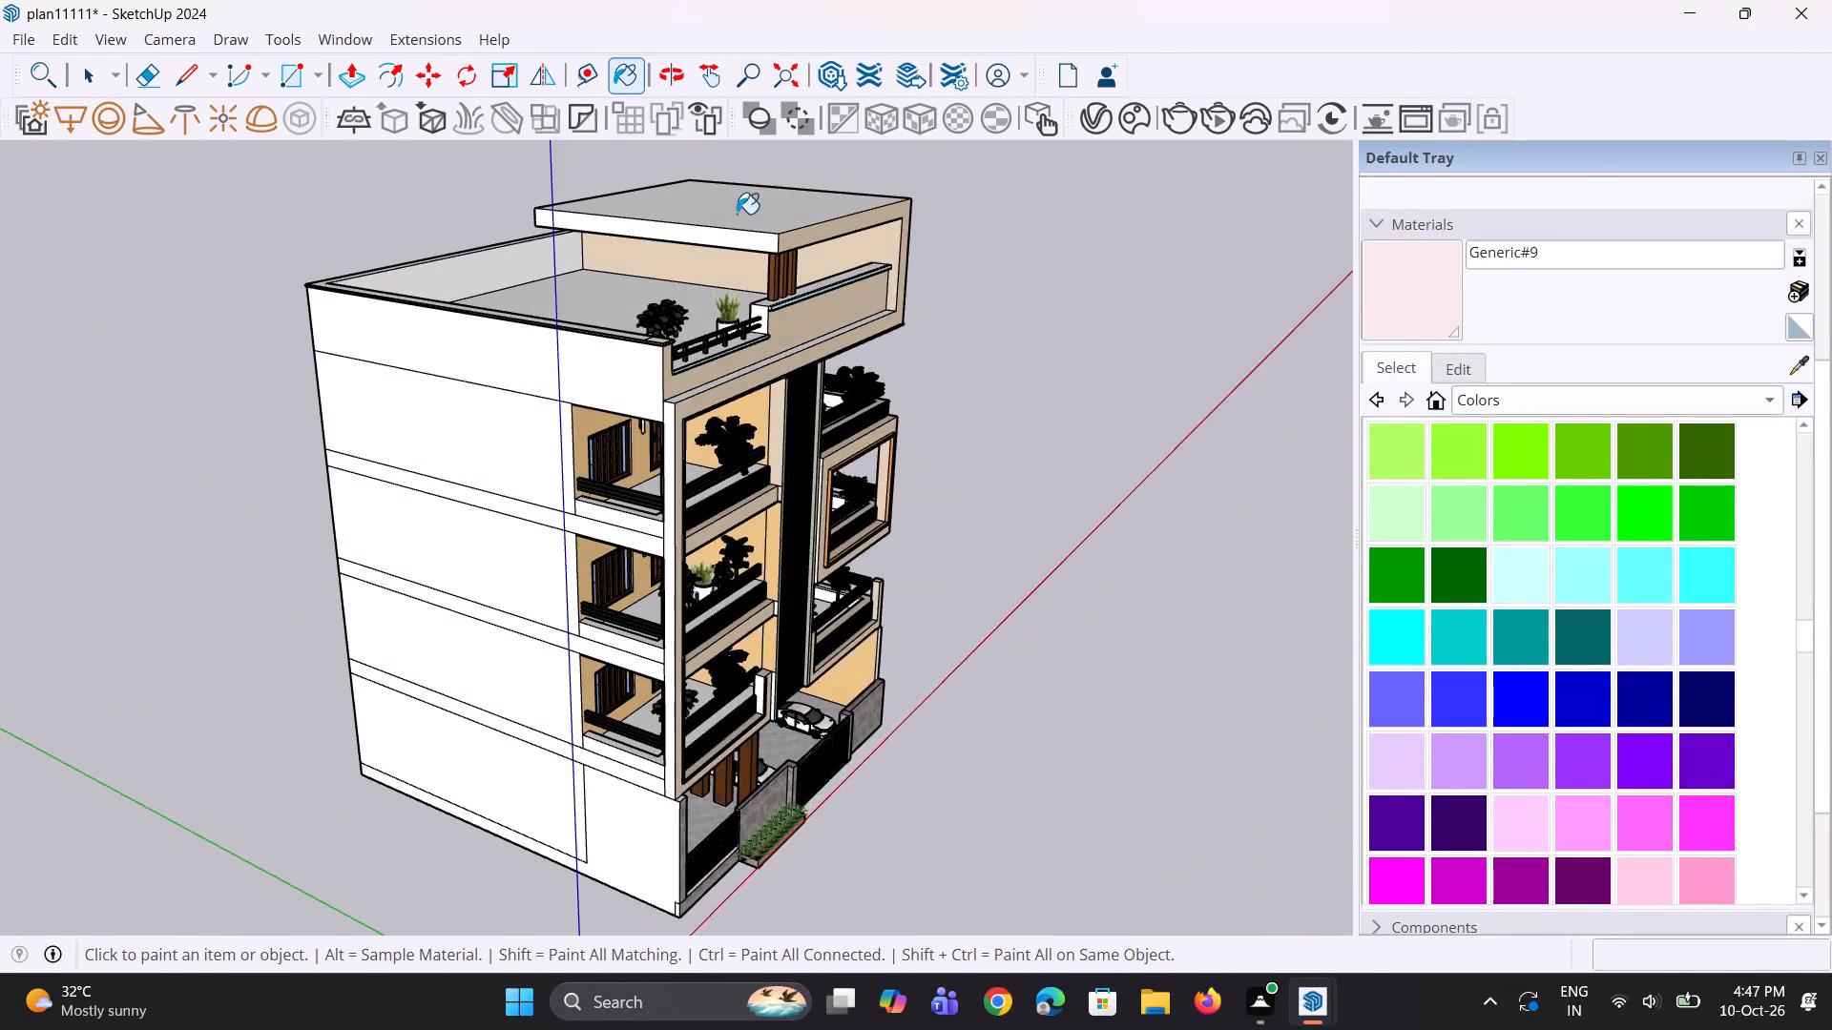
scroll(737, 213, "up", 3)
left_click(759, 257)
Paint the roof parapet's ledge under the railing, the adjoining return face and the raised parapet's top with Generic#9.
middle_click_drag(842, 257, 445, 238)
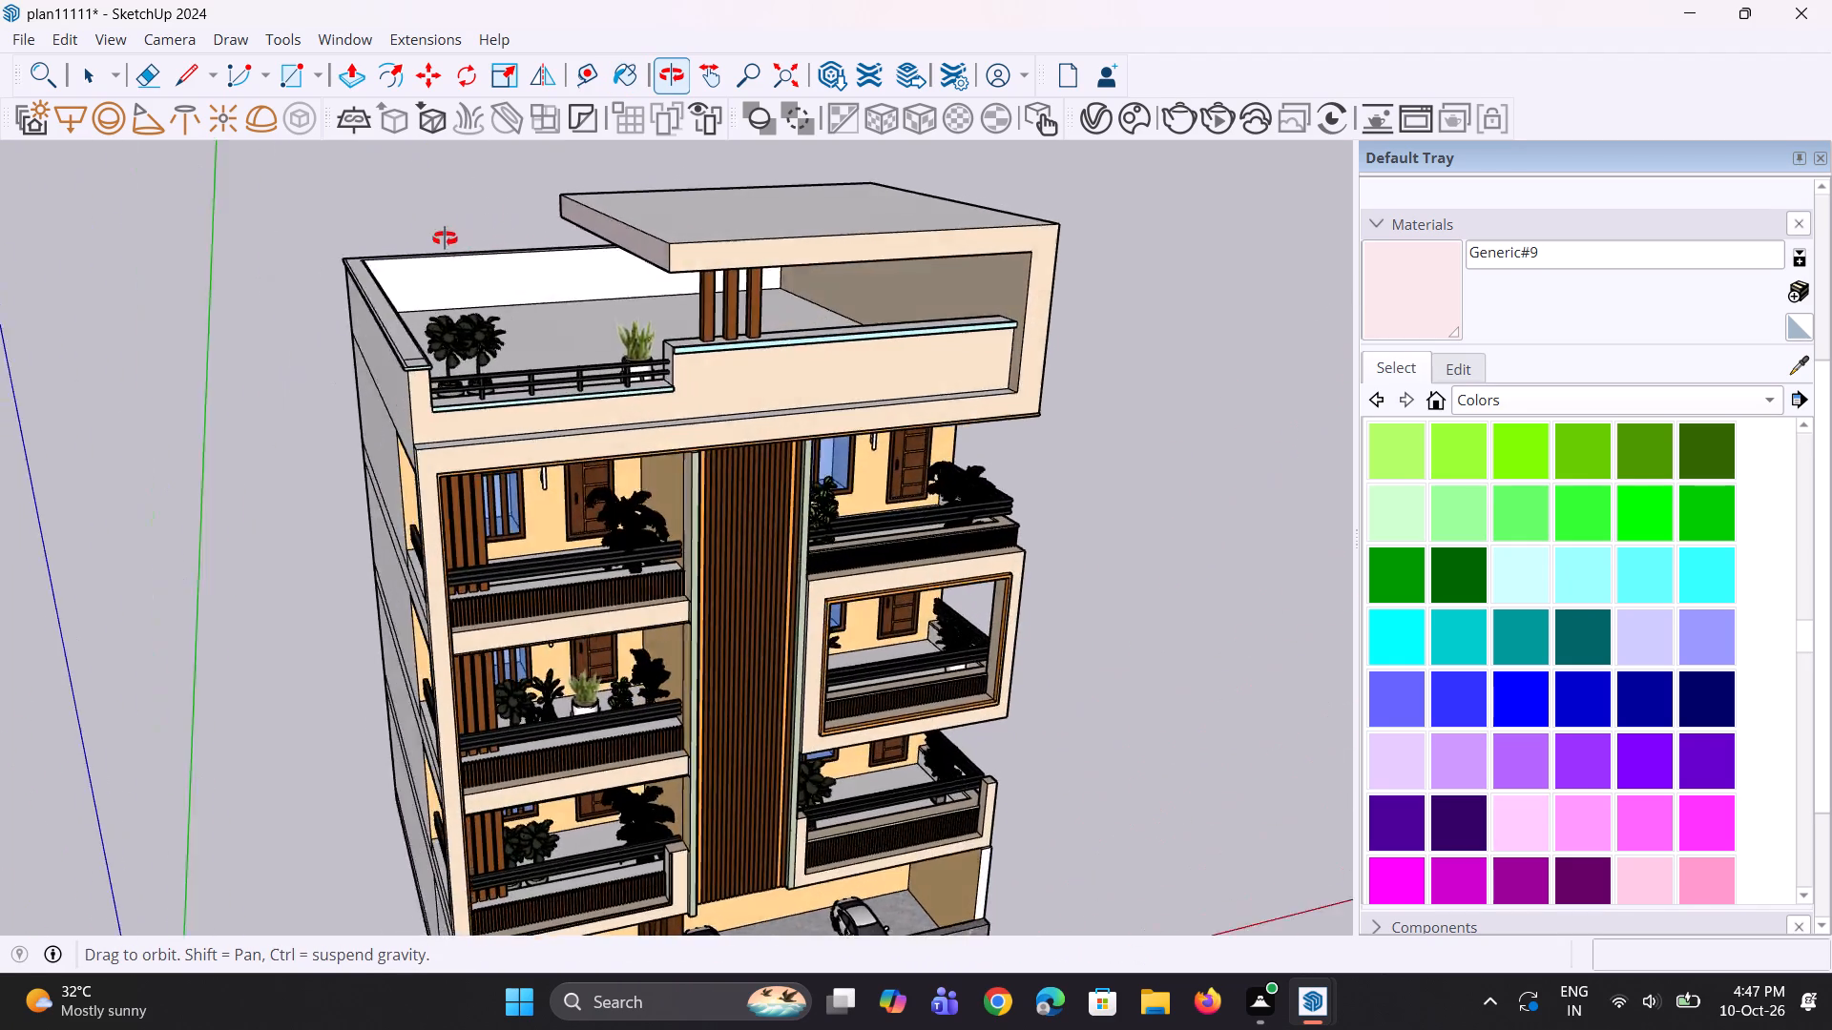
middle_click_drag(445, 238, 445, 155)
scroll(882, 165, "down", 3)
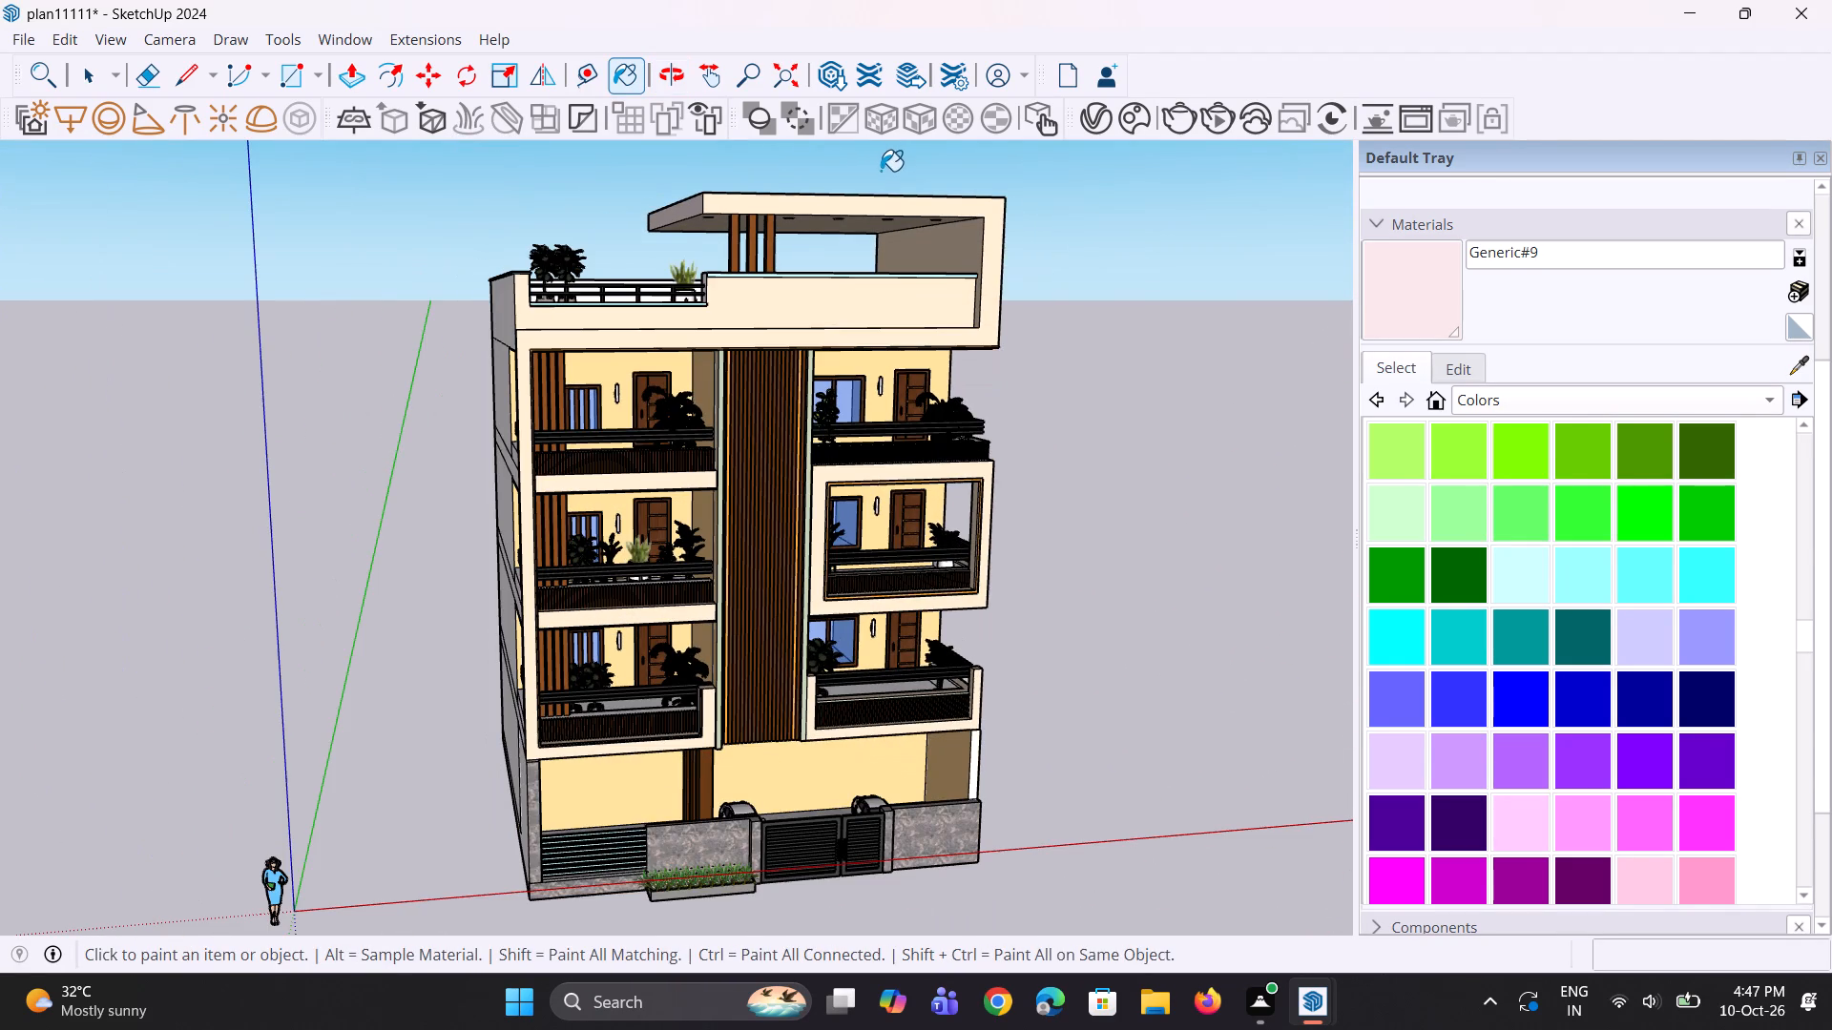
middle_click_drag(907, 232, 649, 279)
scroll(566, 302, "up", 3)
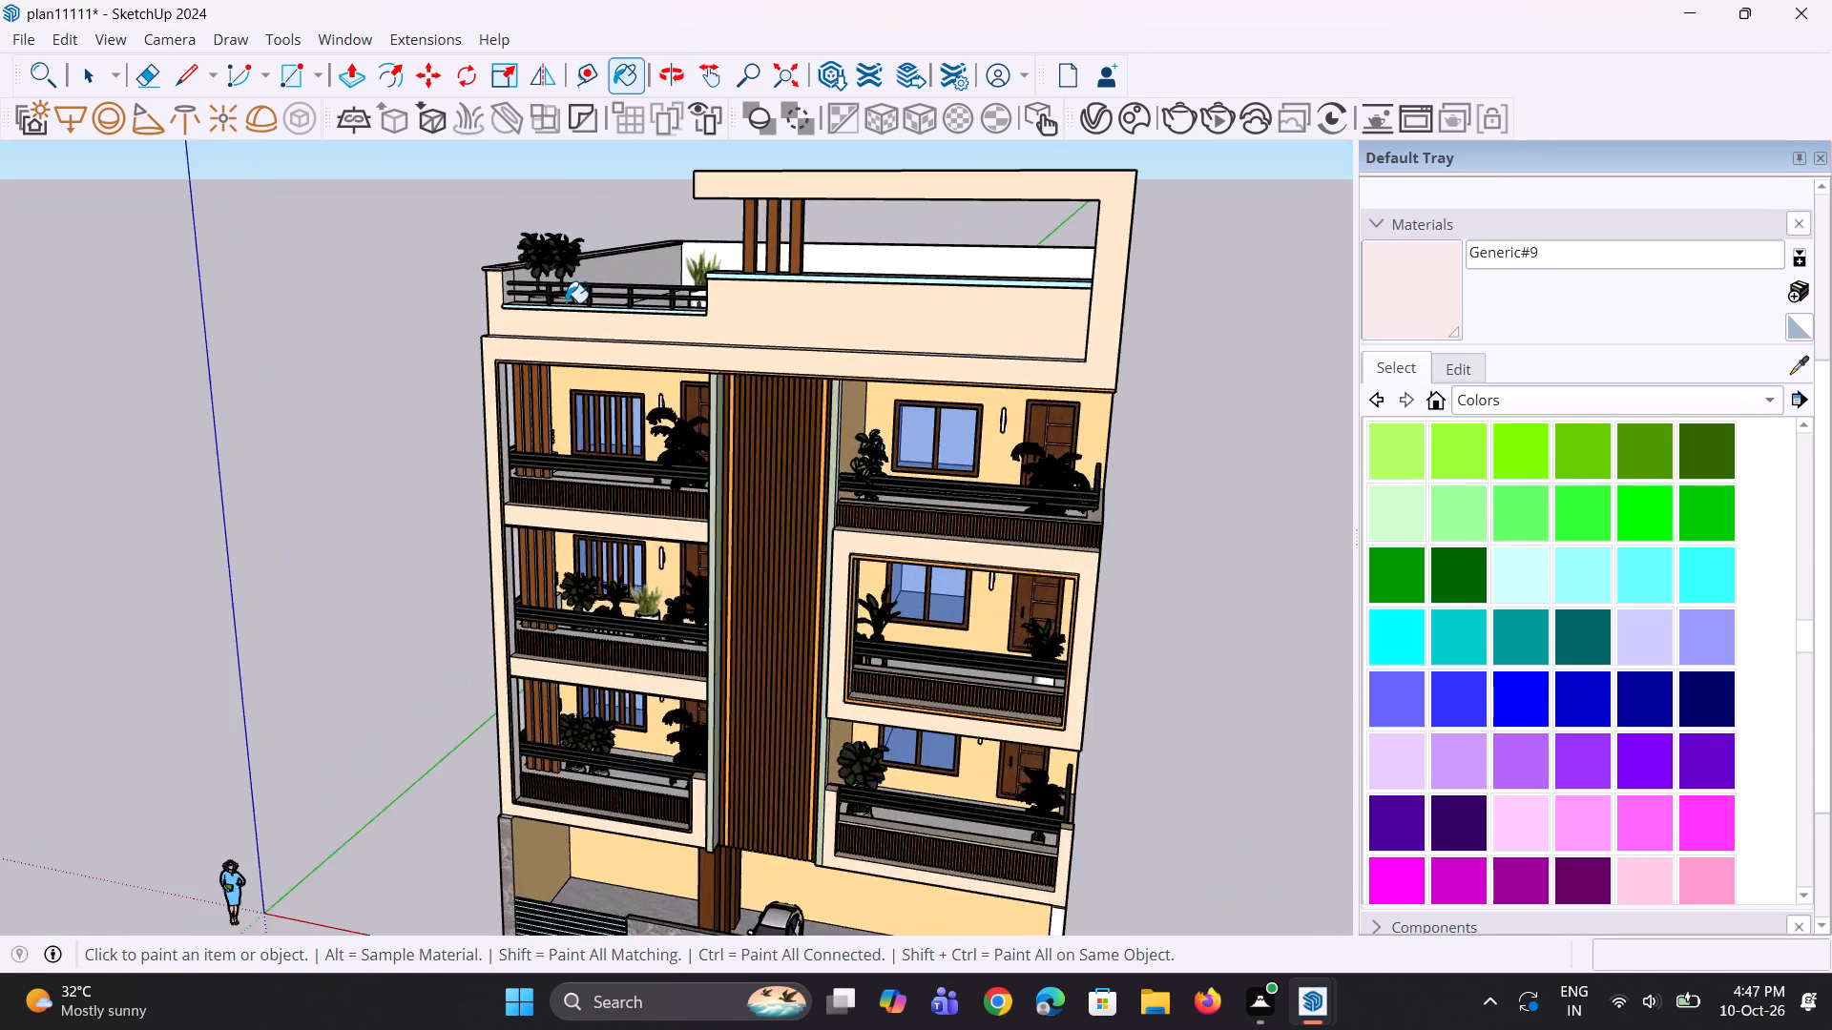
scroll(566, 302, "up", 9)
middle_click_drag(550, 304, 579, 414)
scroll(590, 356, "up", 3)
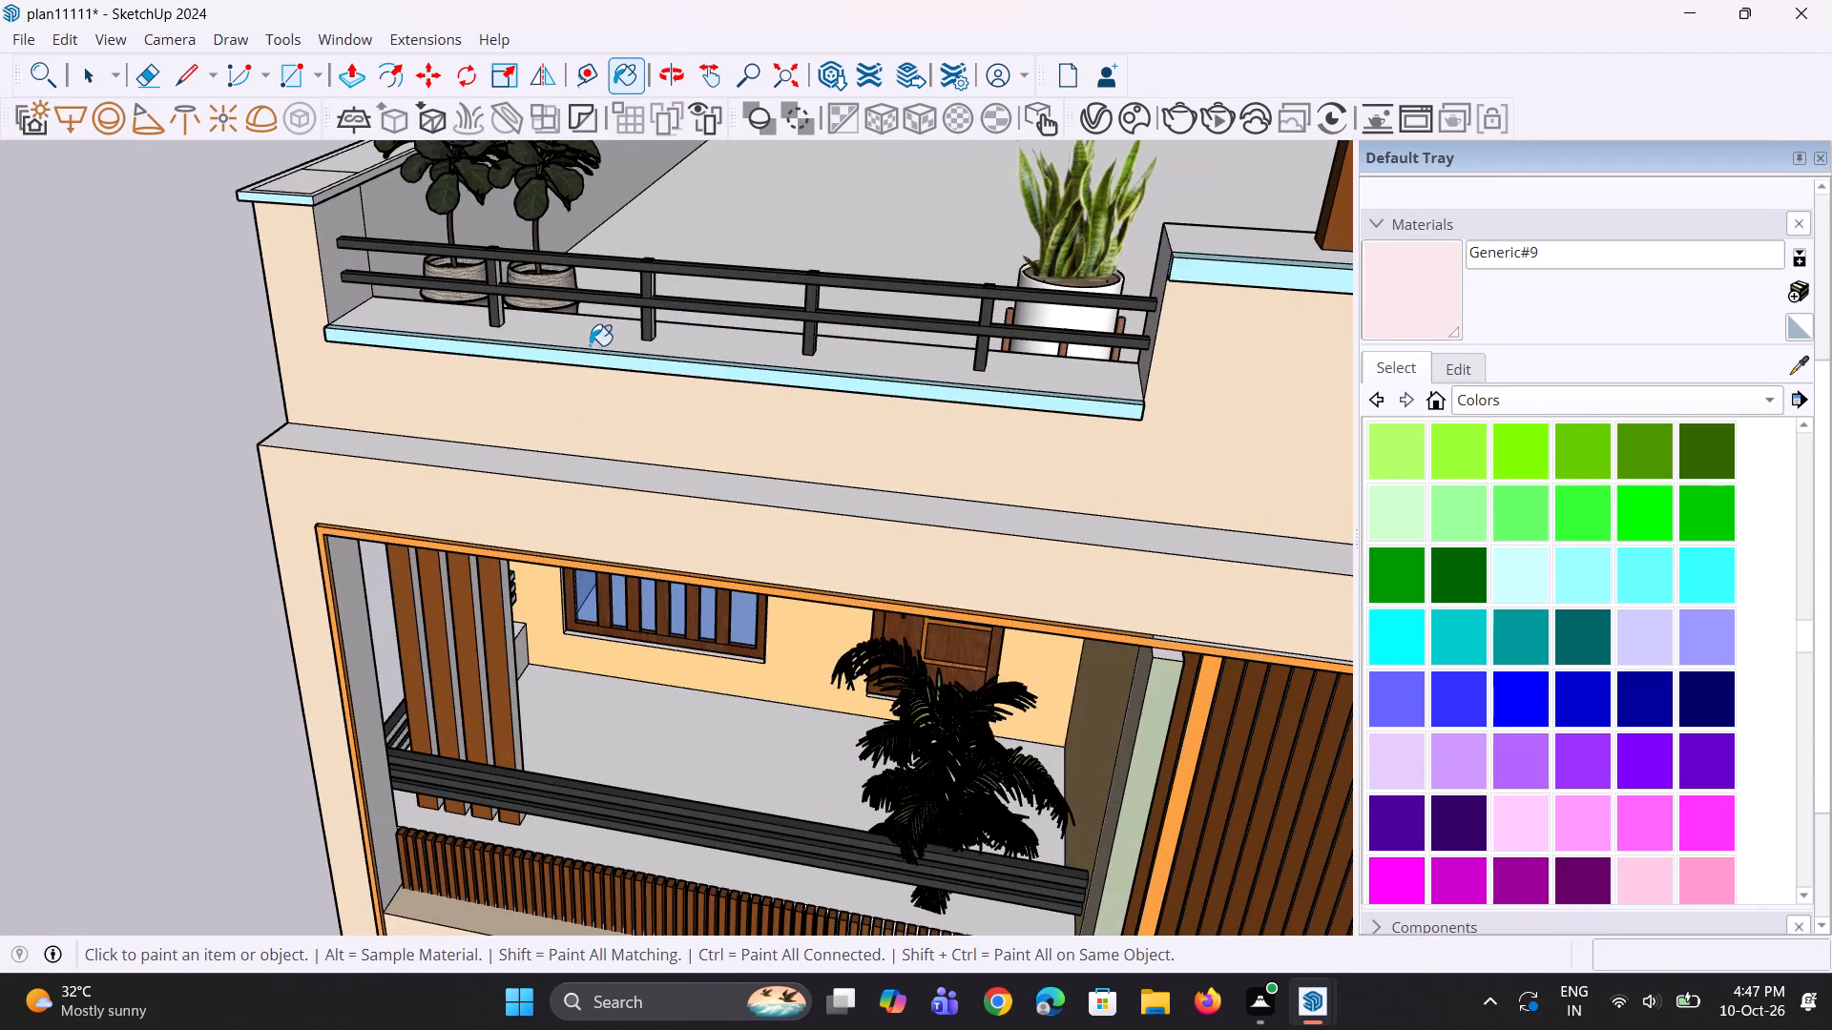
left_click(590, 337)
scroll(612, 371, "up", 1)
middle_click_drag(739, 425, 1003, 419)
scroll(1223, 280, "up", 3)
left_click(1237, 257)
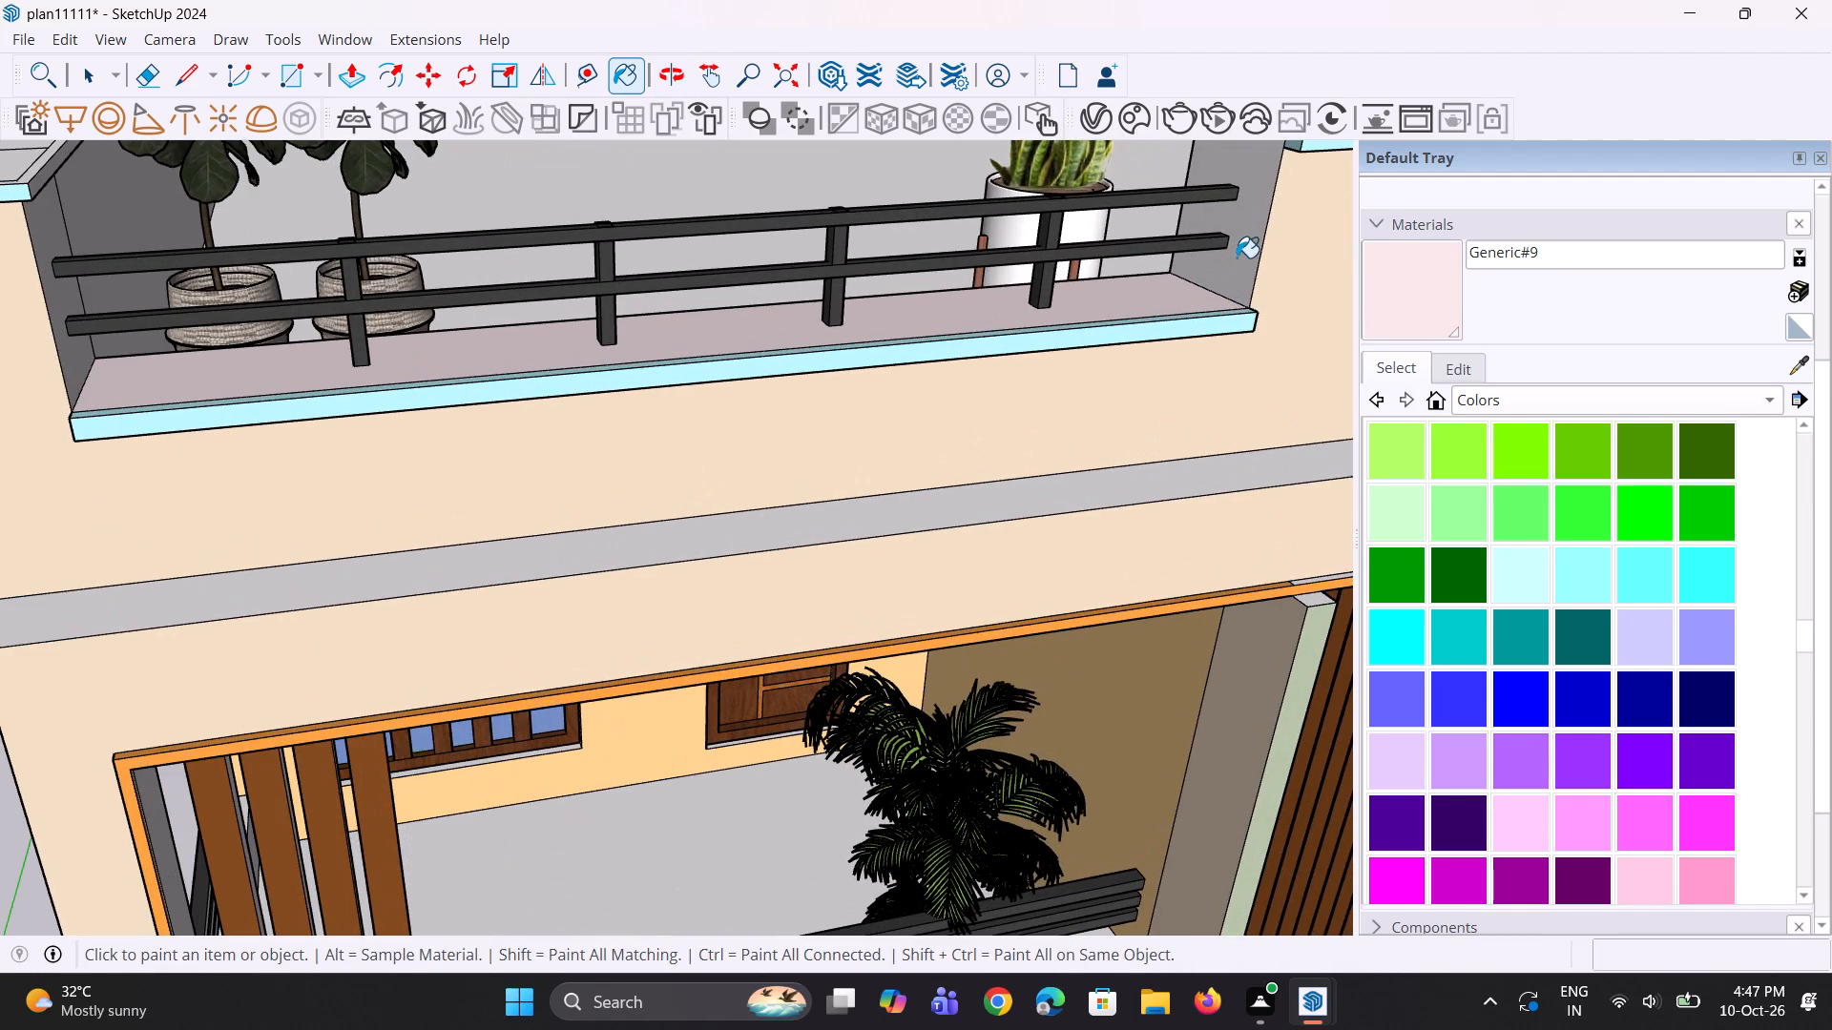
scroll(1003, 370, "down", 5)
middle_click_drag(1196, 315, 1156, 496)
left_click(1176, 370)
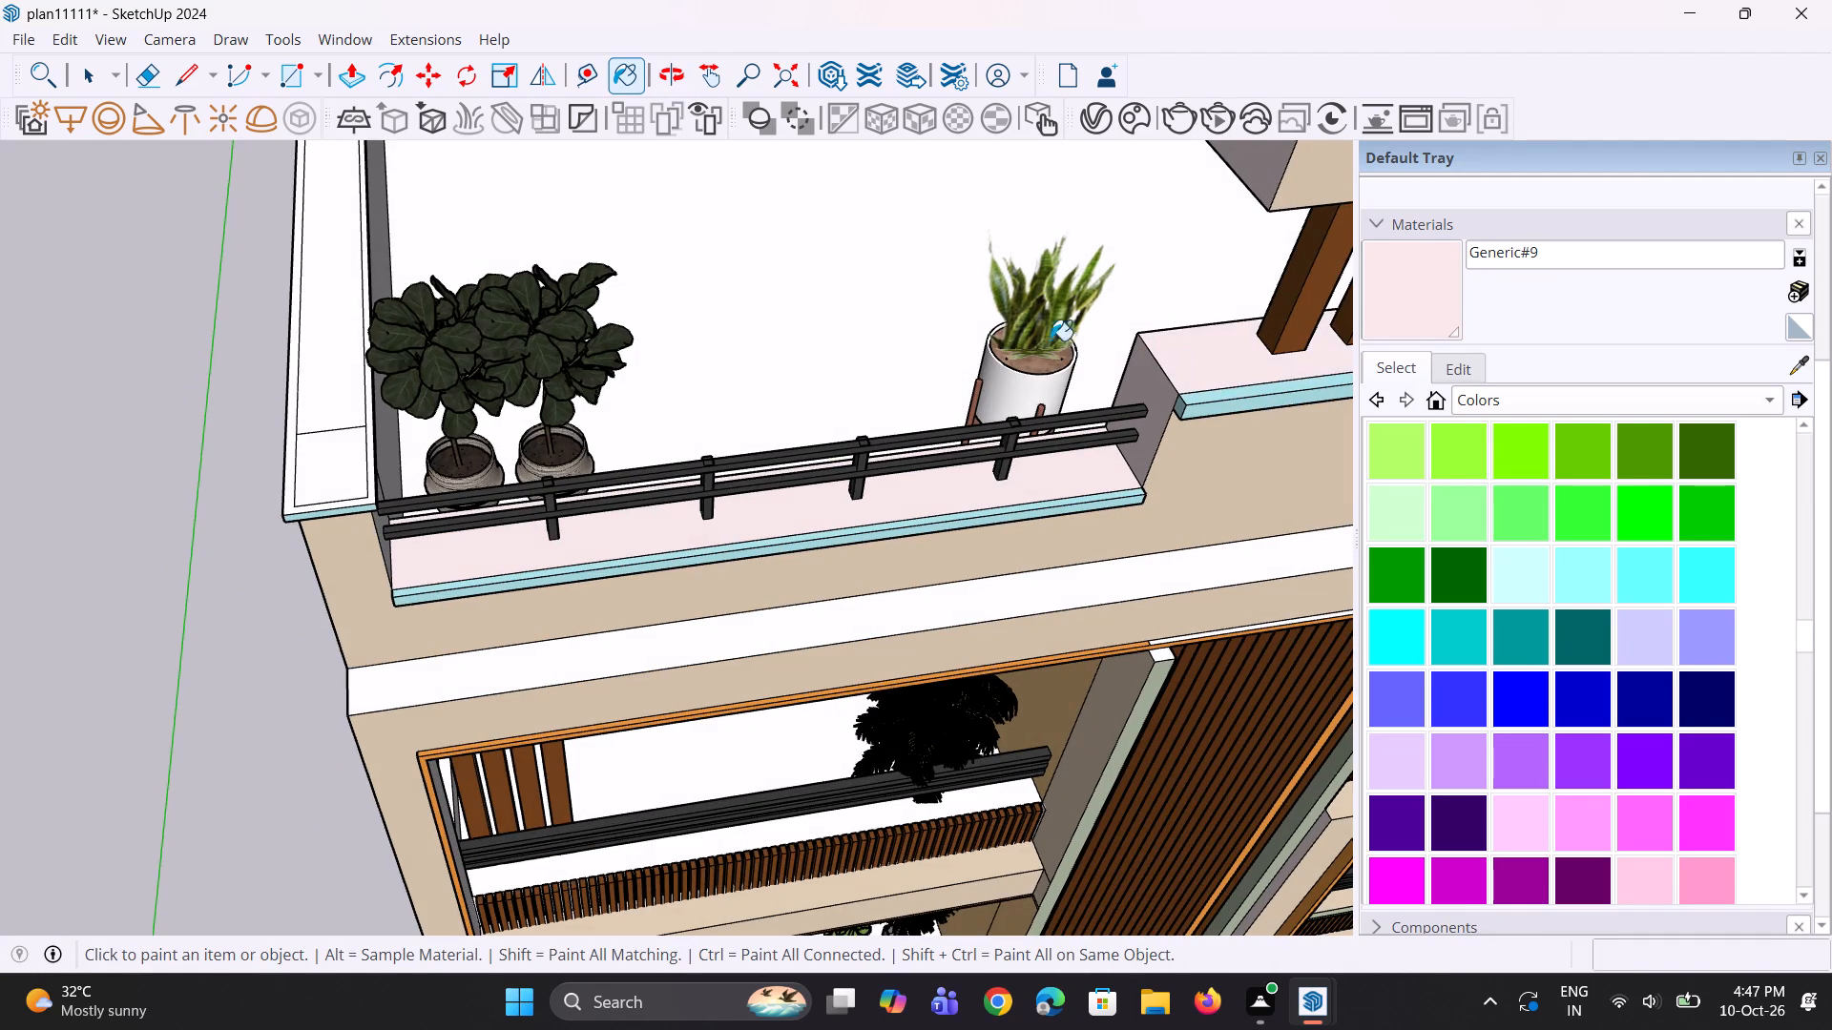
Paint the narrow ledge on top of the projecting facade frame, below the roof parapet, with Generic#9.
scroll(763, 252, "down", 5)
middle_click_drag(830, 423, 691, 196)
scroll(593, 275, "up", 4)
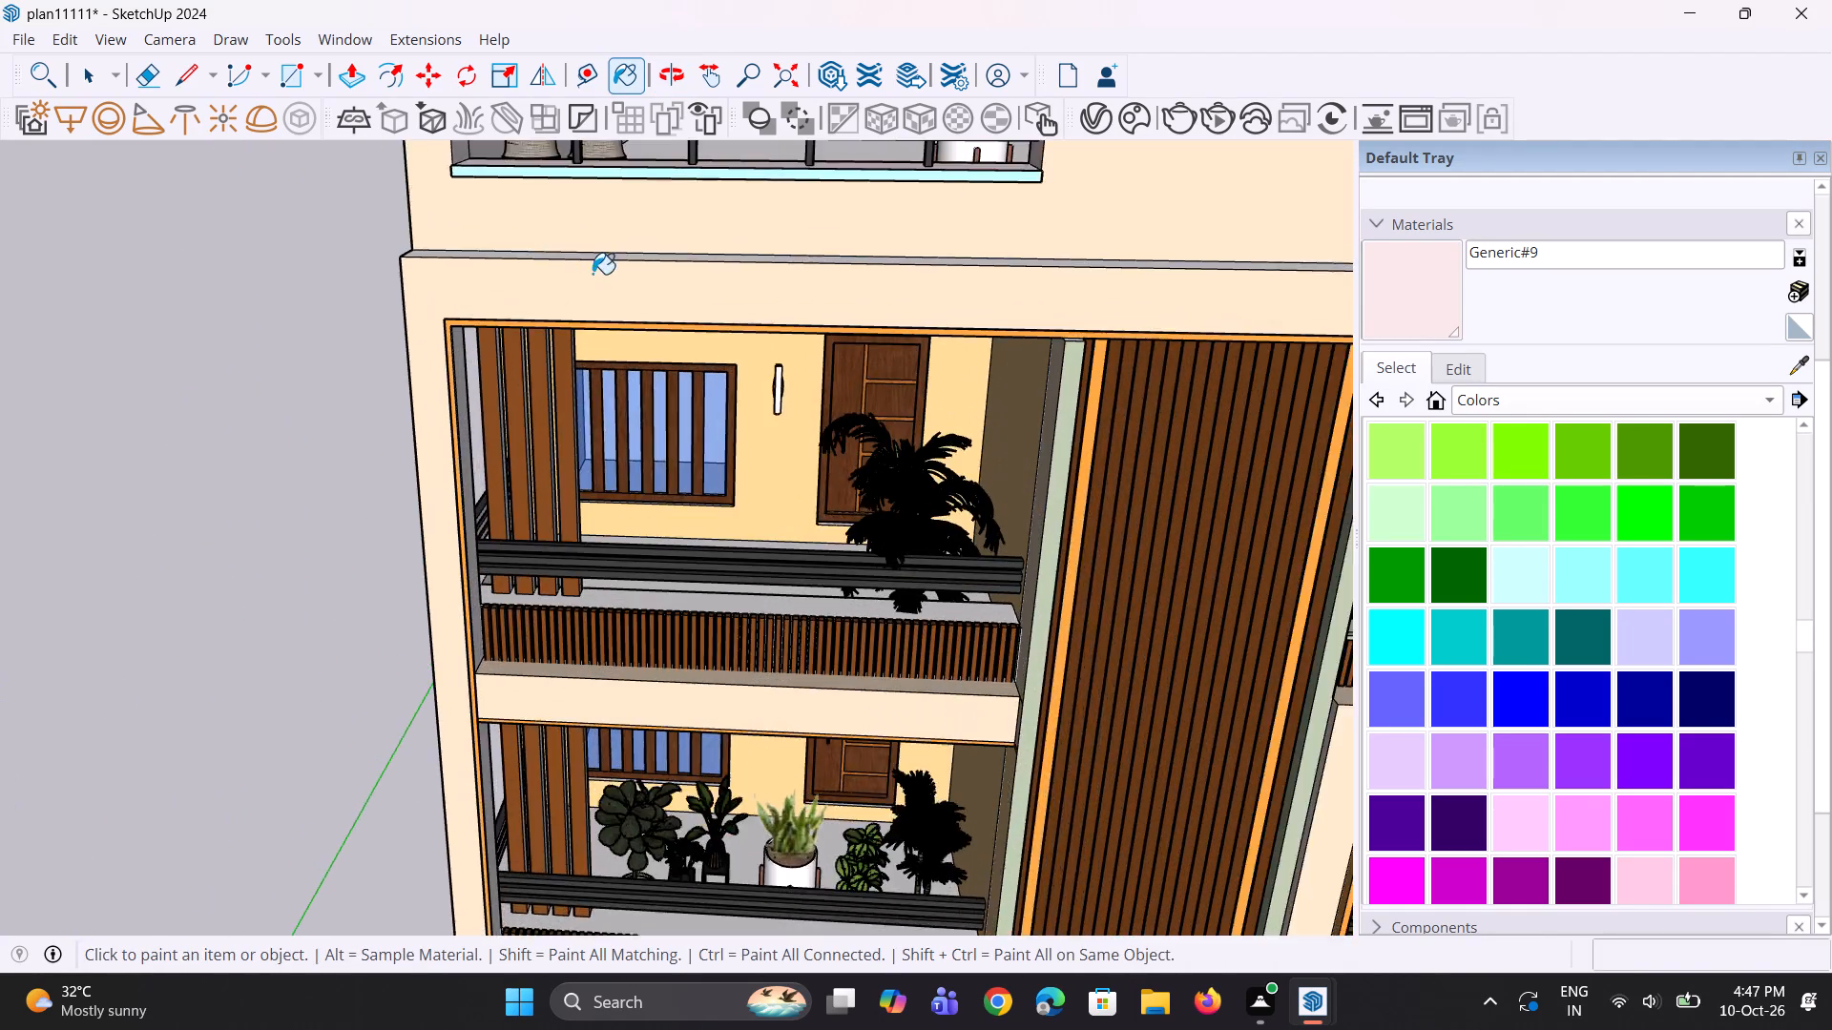
scroll(593, 274, "up", 1)
middle_click_drag(593, 274, 551, 440)
scroll(648, 349, "up", 3)
left_click(639, 366)
scroll(641, 376, "down", 5)
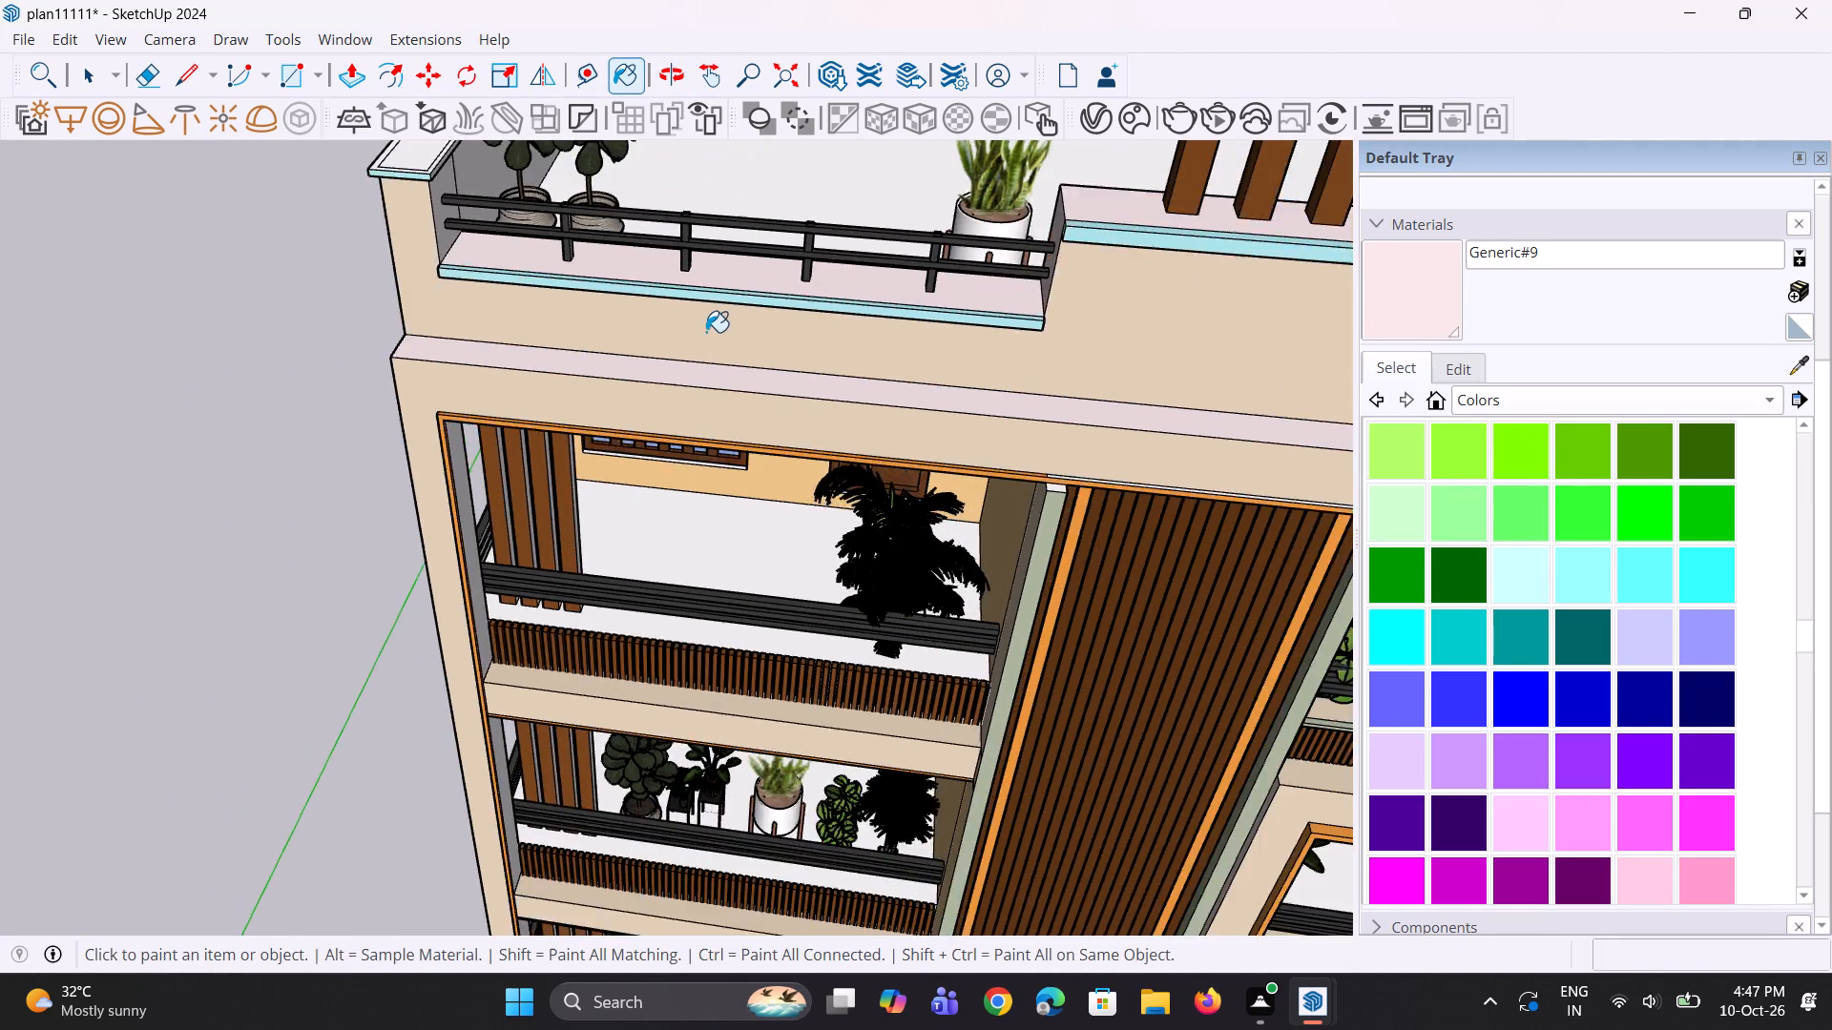
Paint the white outer side of the facade frame, at the corner beside the side balconies, with Generic#9.
scroll(706, 332, "down", 4)
middle_click_drag(558, 431, 1012, 381)
scroll(745, 384, "up", 3)
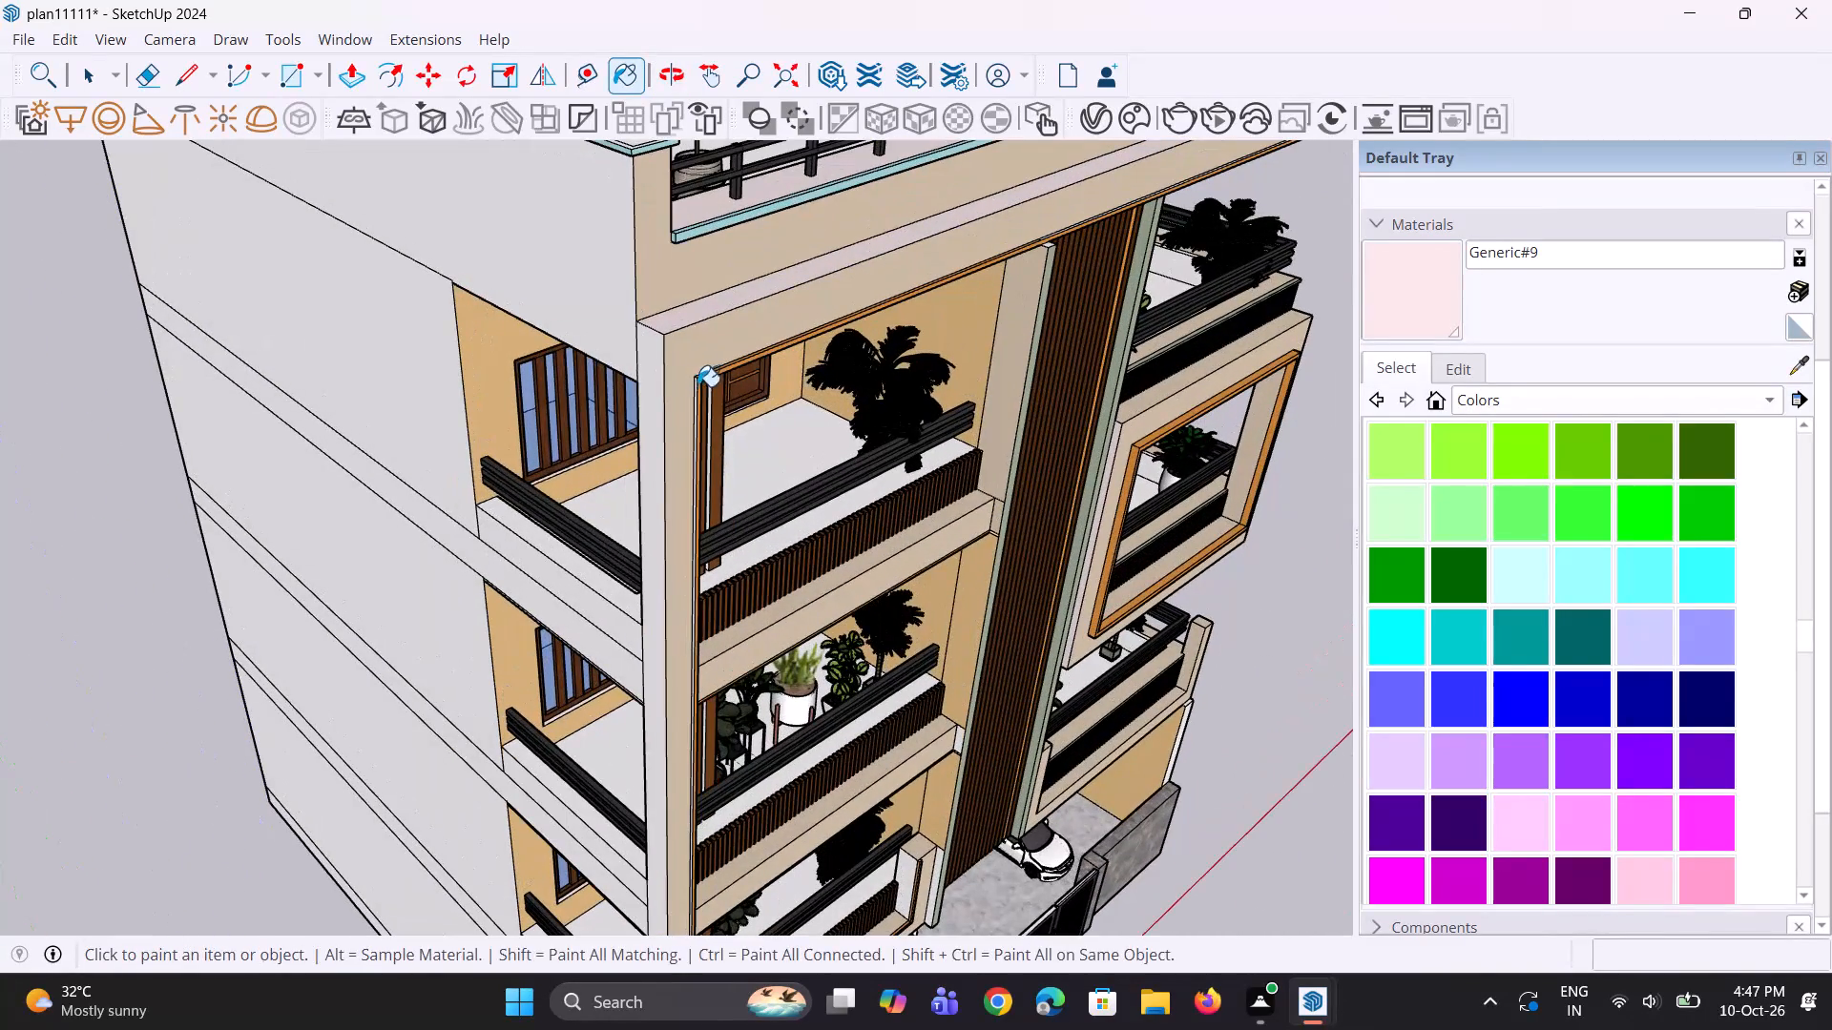
left_click(652, 396)
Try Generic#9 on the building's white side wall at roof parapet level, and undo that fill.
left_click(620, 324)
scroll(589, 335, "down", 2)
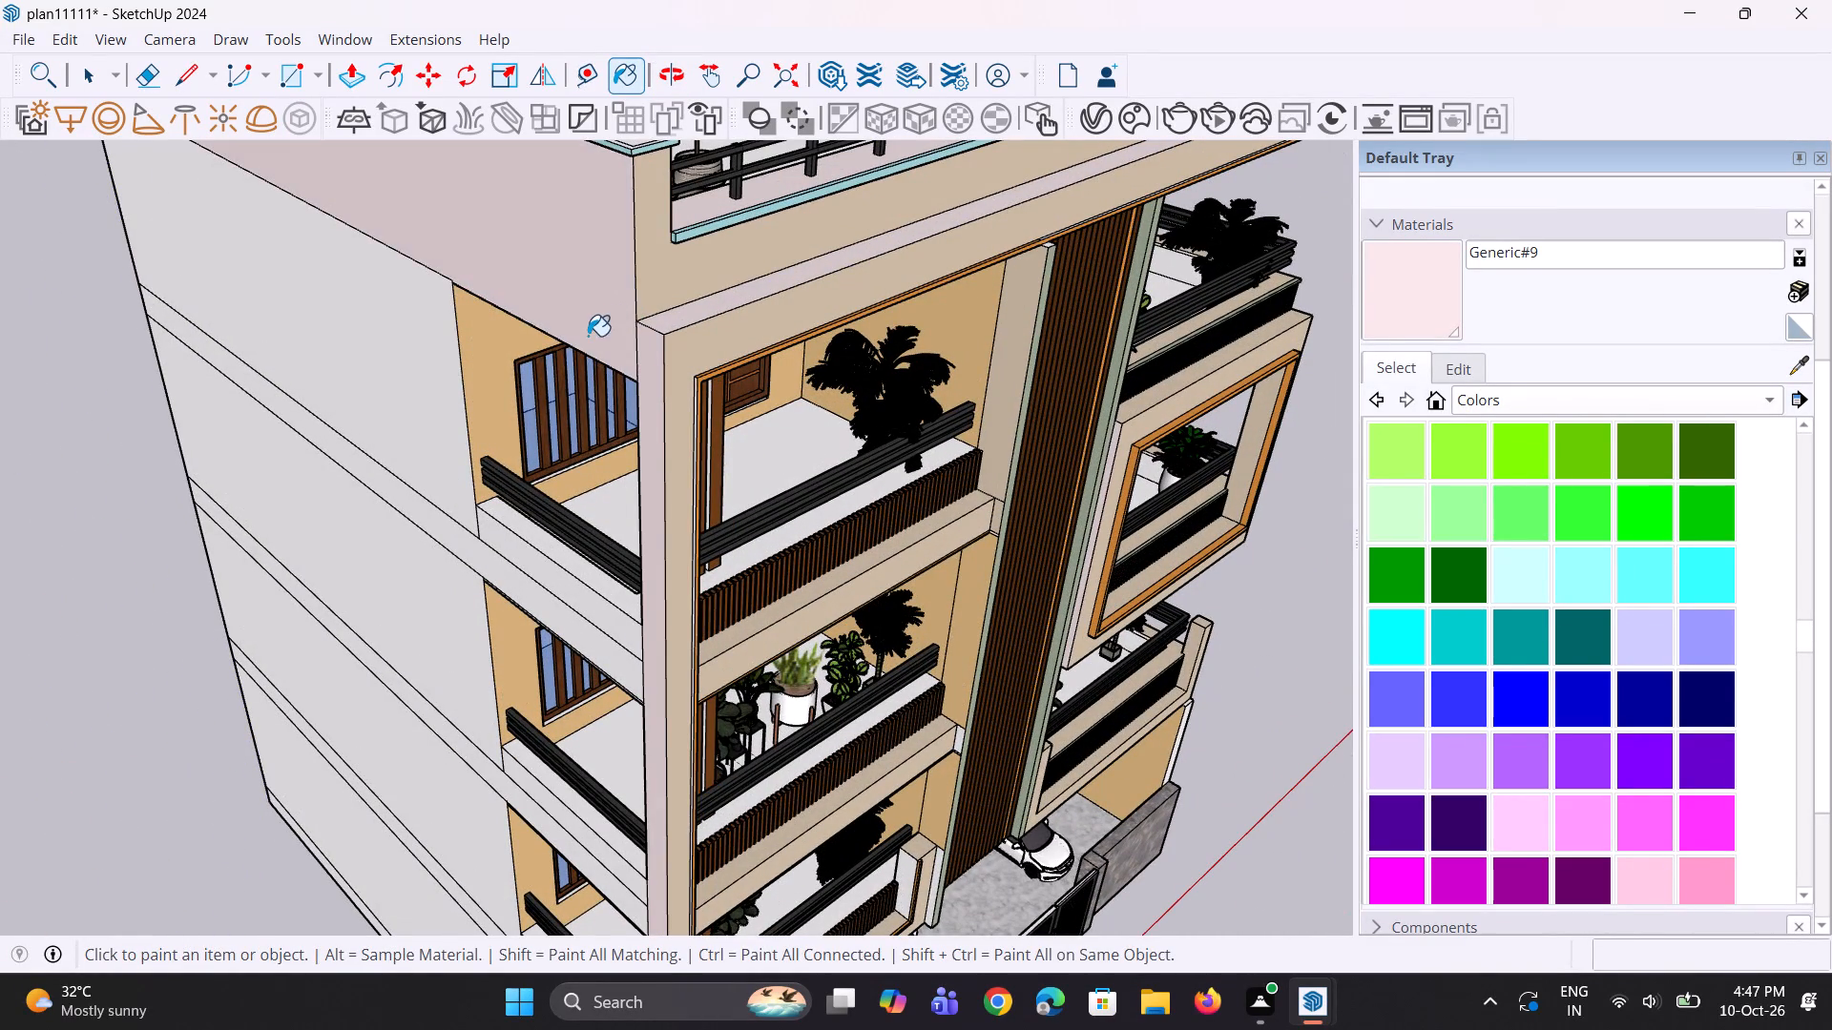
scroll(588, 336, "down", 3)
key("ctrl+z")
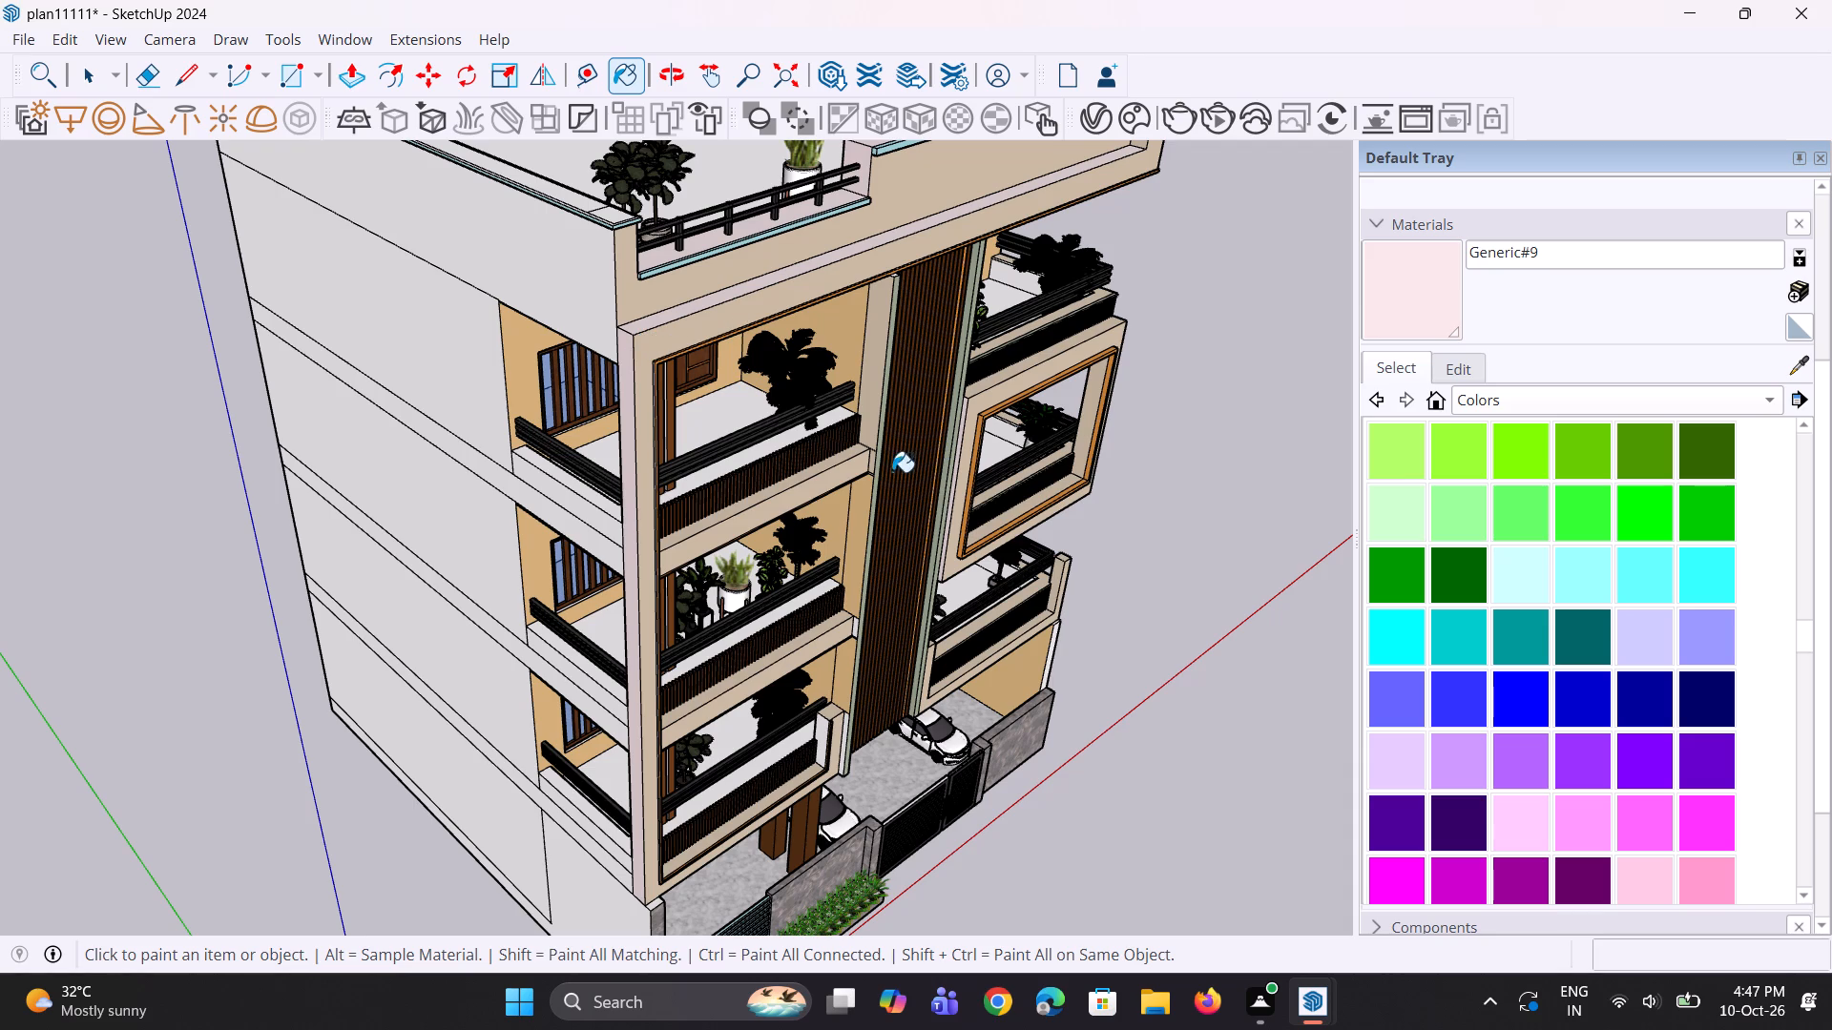
Examine the front facade's balconies, fins and ground floor for surfaces that still need colour.
scroll(828, 449, "down", 4)
middle_click_drag(899, 548, 631, 375)
scroll(786, 605, "up", 1)
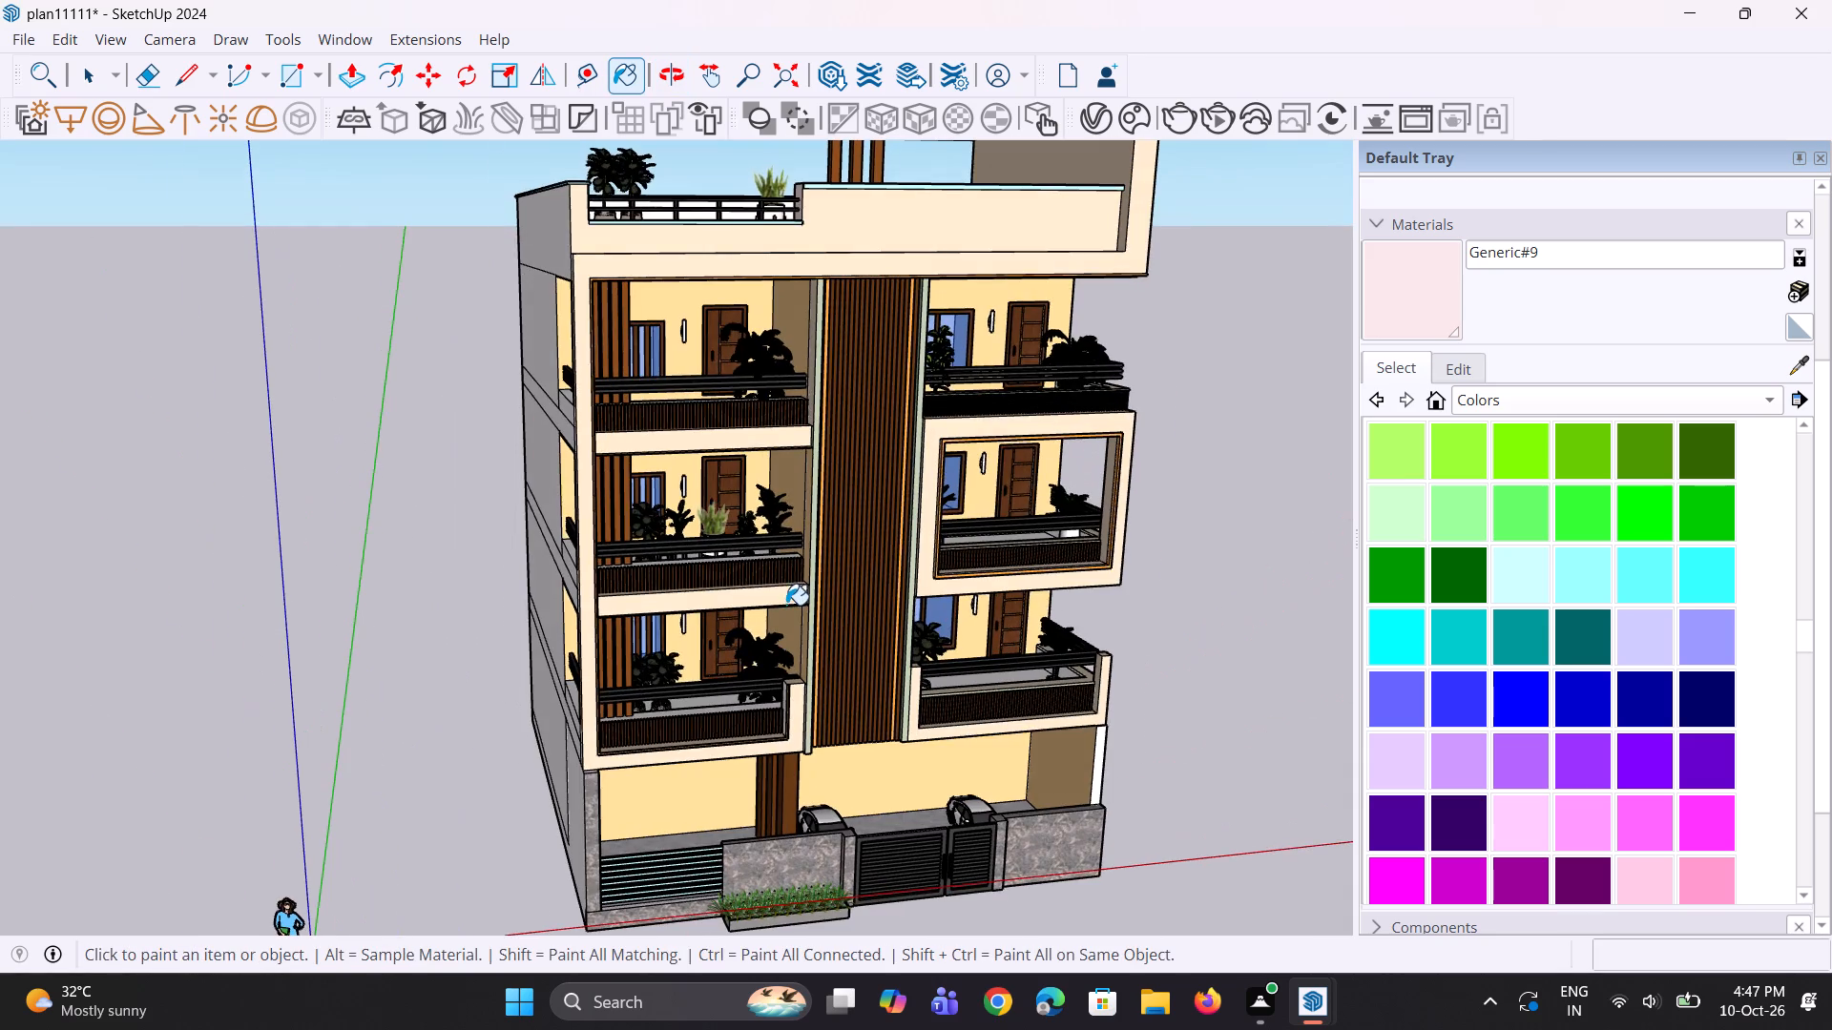
scroll(786, 605, "up", 2)
scroll(811, 446, "down", 4)
scroll(828, 468, "up", 1)
middle_click_drag(828, 468, 840, 506)
scroll(895, 687, "up", 2)
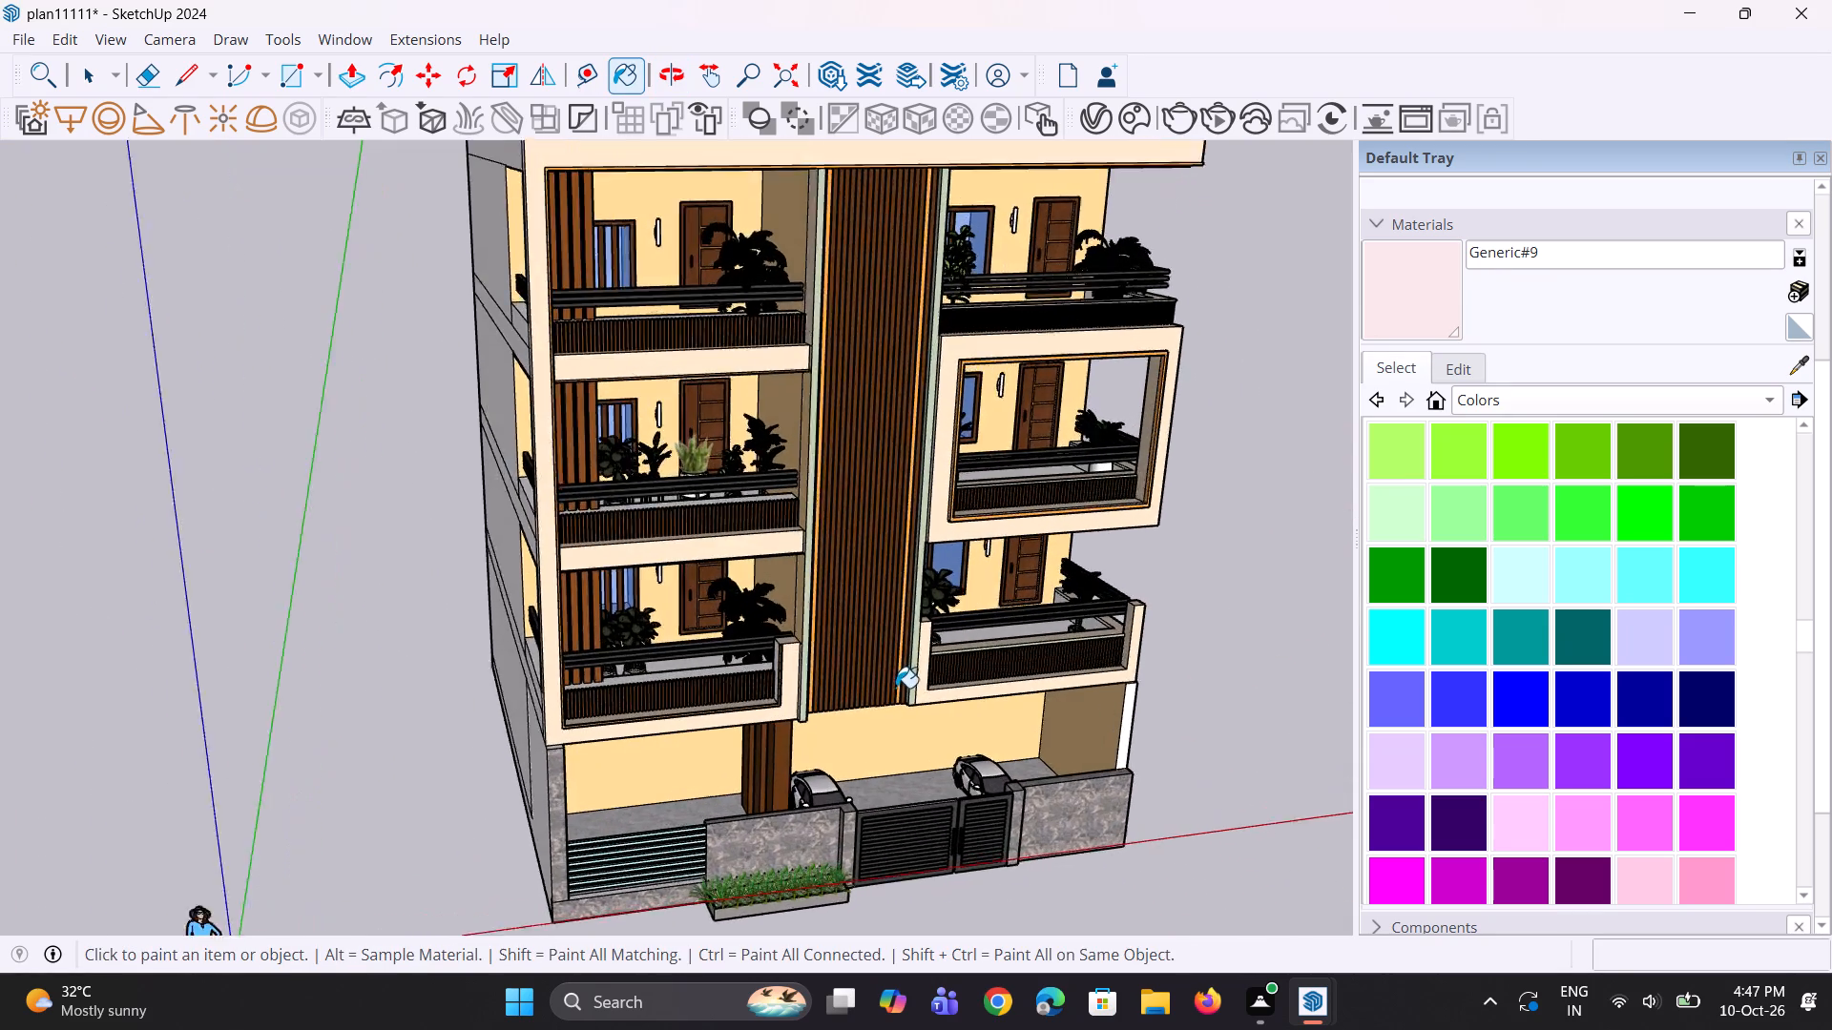
Paint the narrow white strip between the pale green fin and the central wood-slat panel with Generic#9.
scroll(896, 688, "up", 2)
scroll(1004, 703, "up", 13)
middle_click_drag(844, 559, 899, 557)
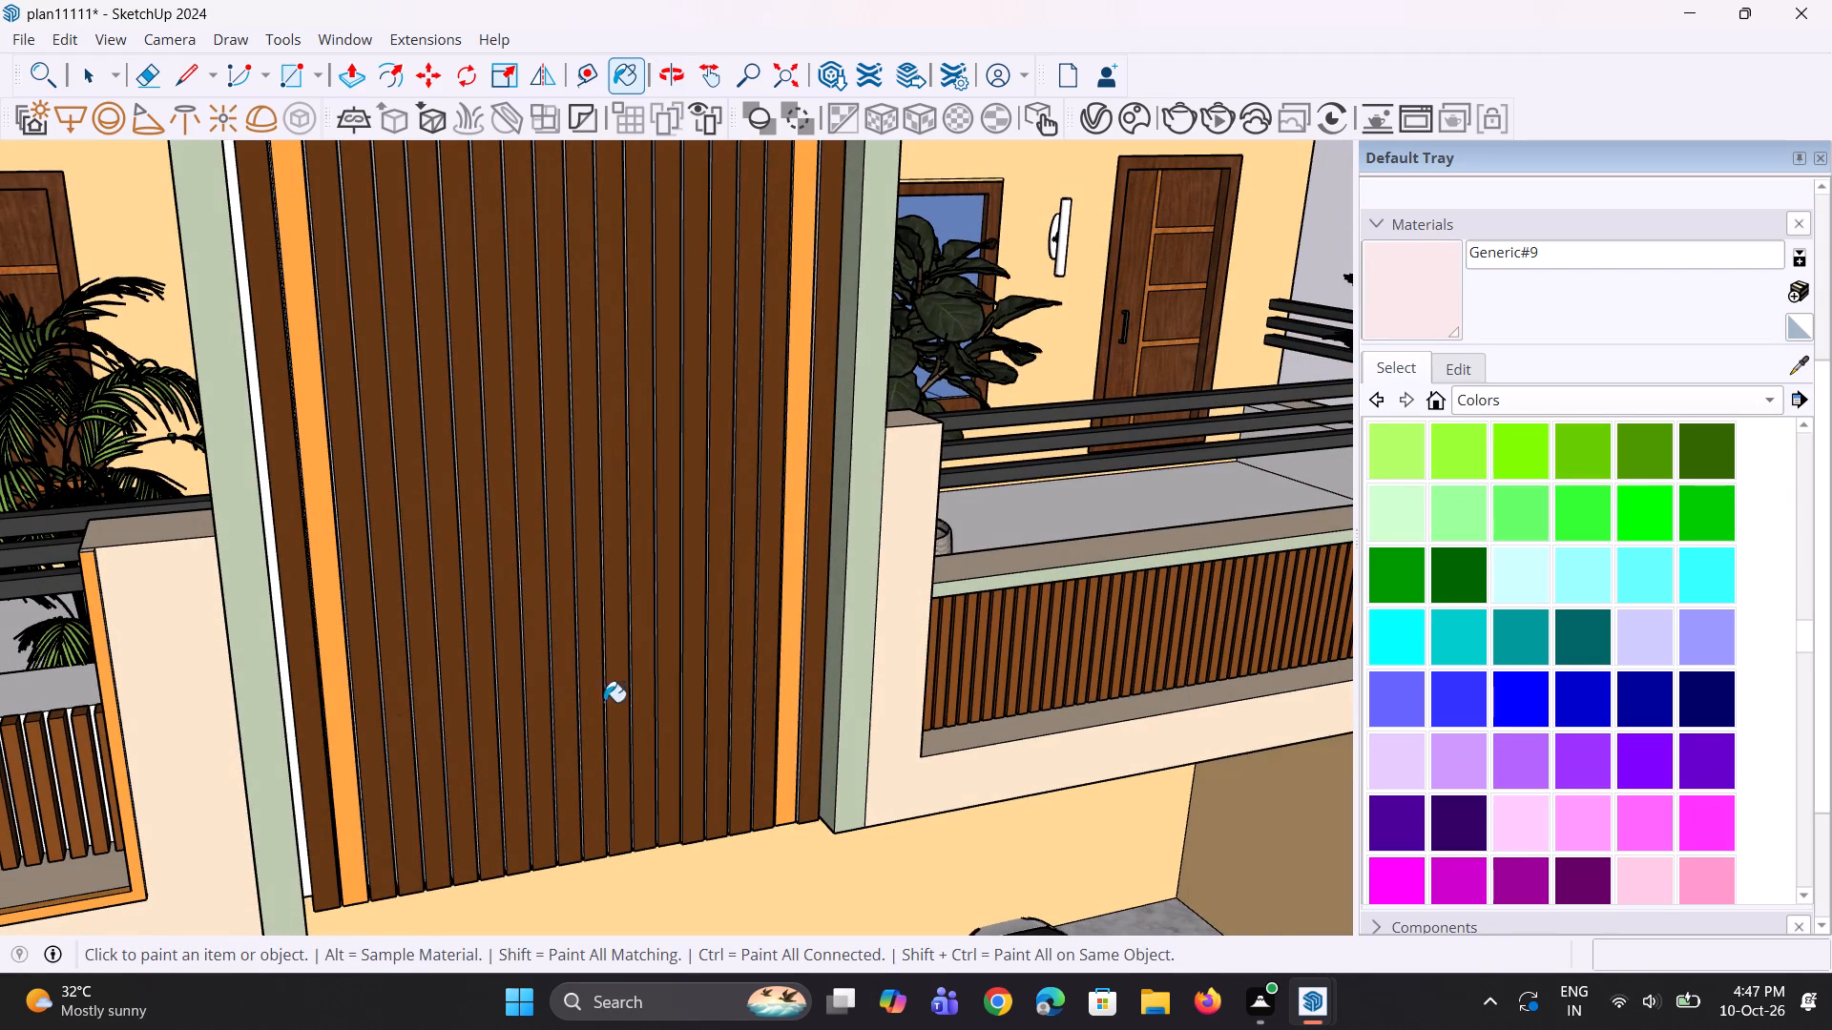
scroll(281, 762, "up", 5)
middle_click_drag(276, 761, 234, 724)
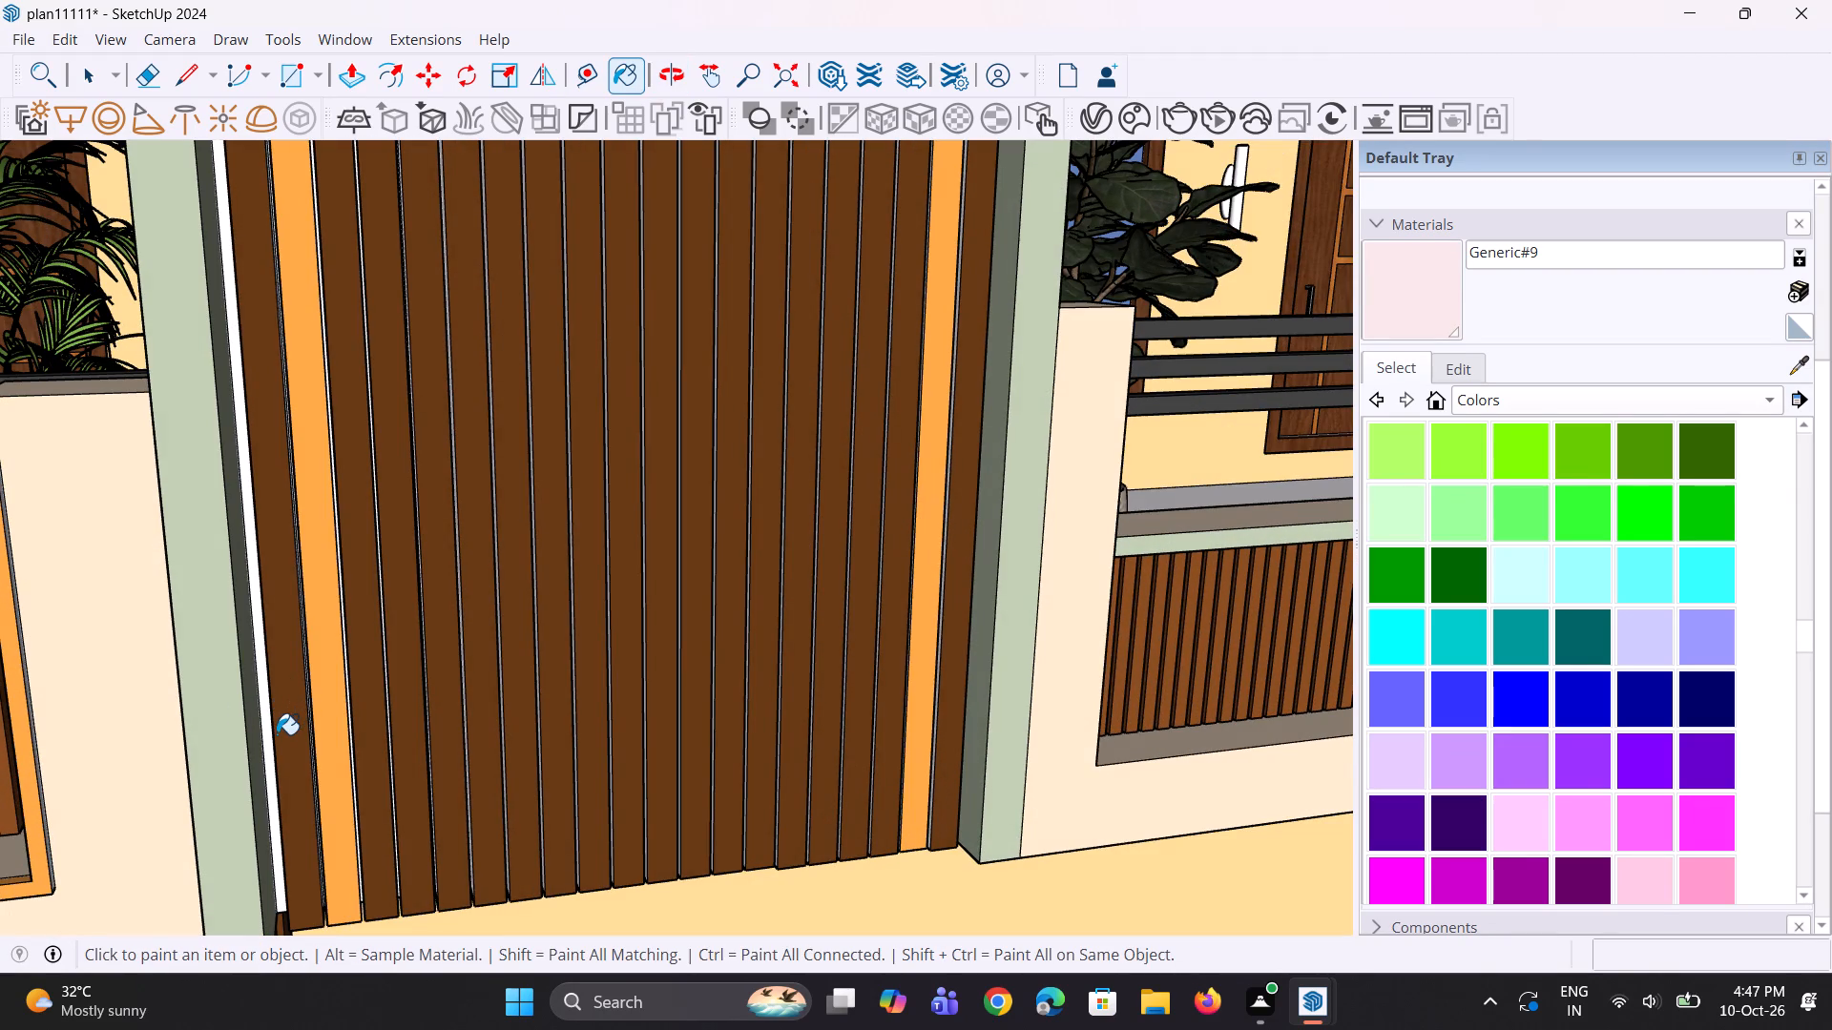
left_click(264, 744)
left_click(266, 744)
Examine the lowest side balcony and the ground-floor wall end beneath it for surfaces that still need colour.
scroll(348, 738, "down", 5)
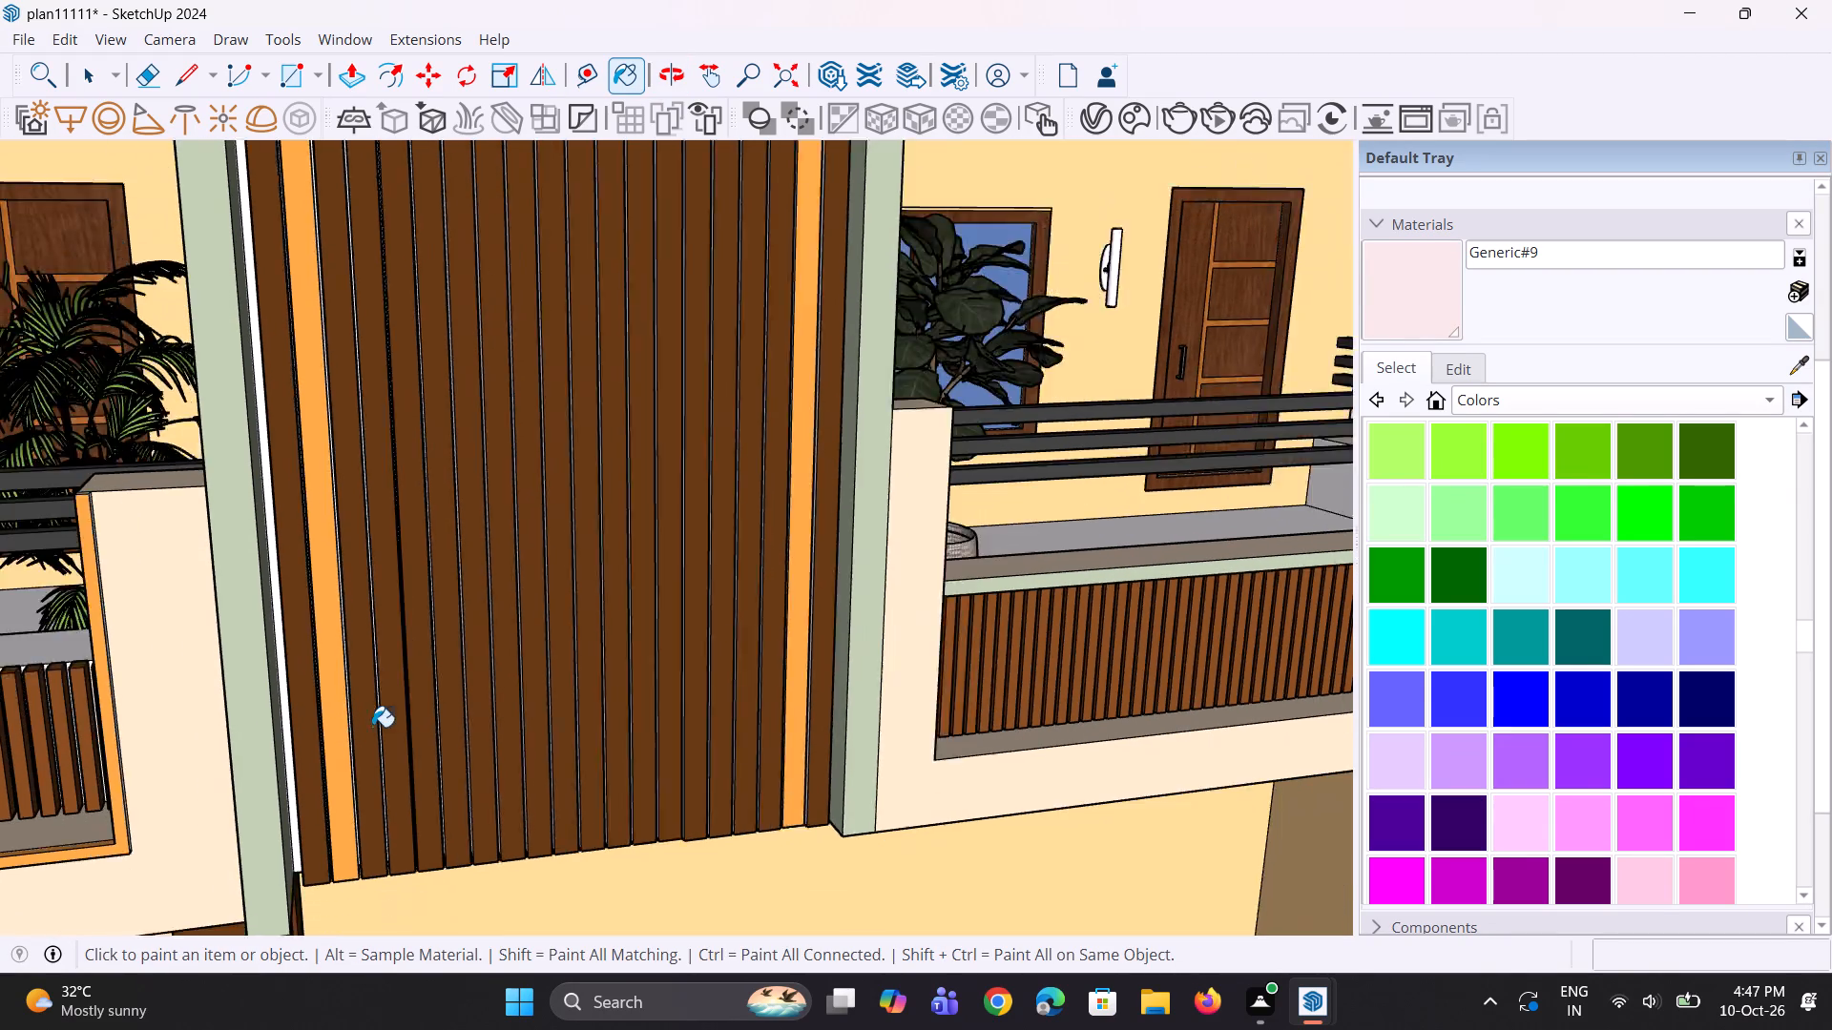
scroll(398, 708, "down", 14)
middle_click_drag(470, 696, 666, 753)
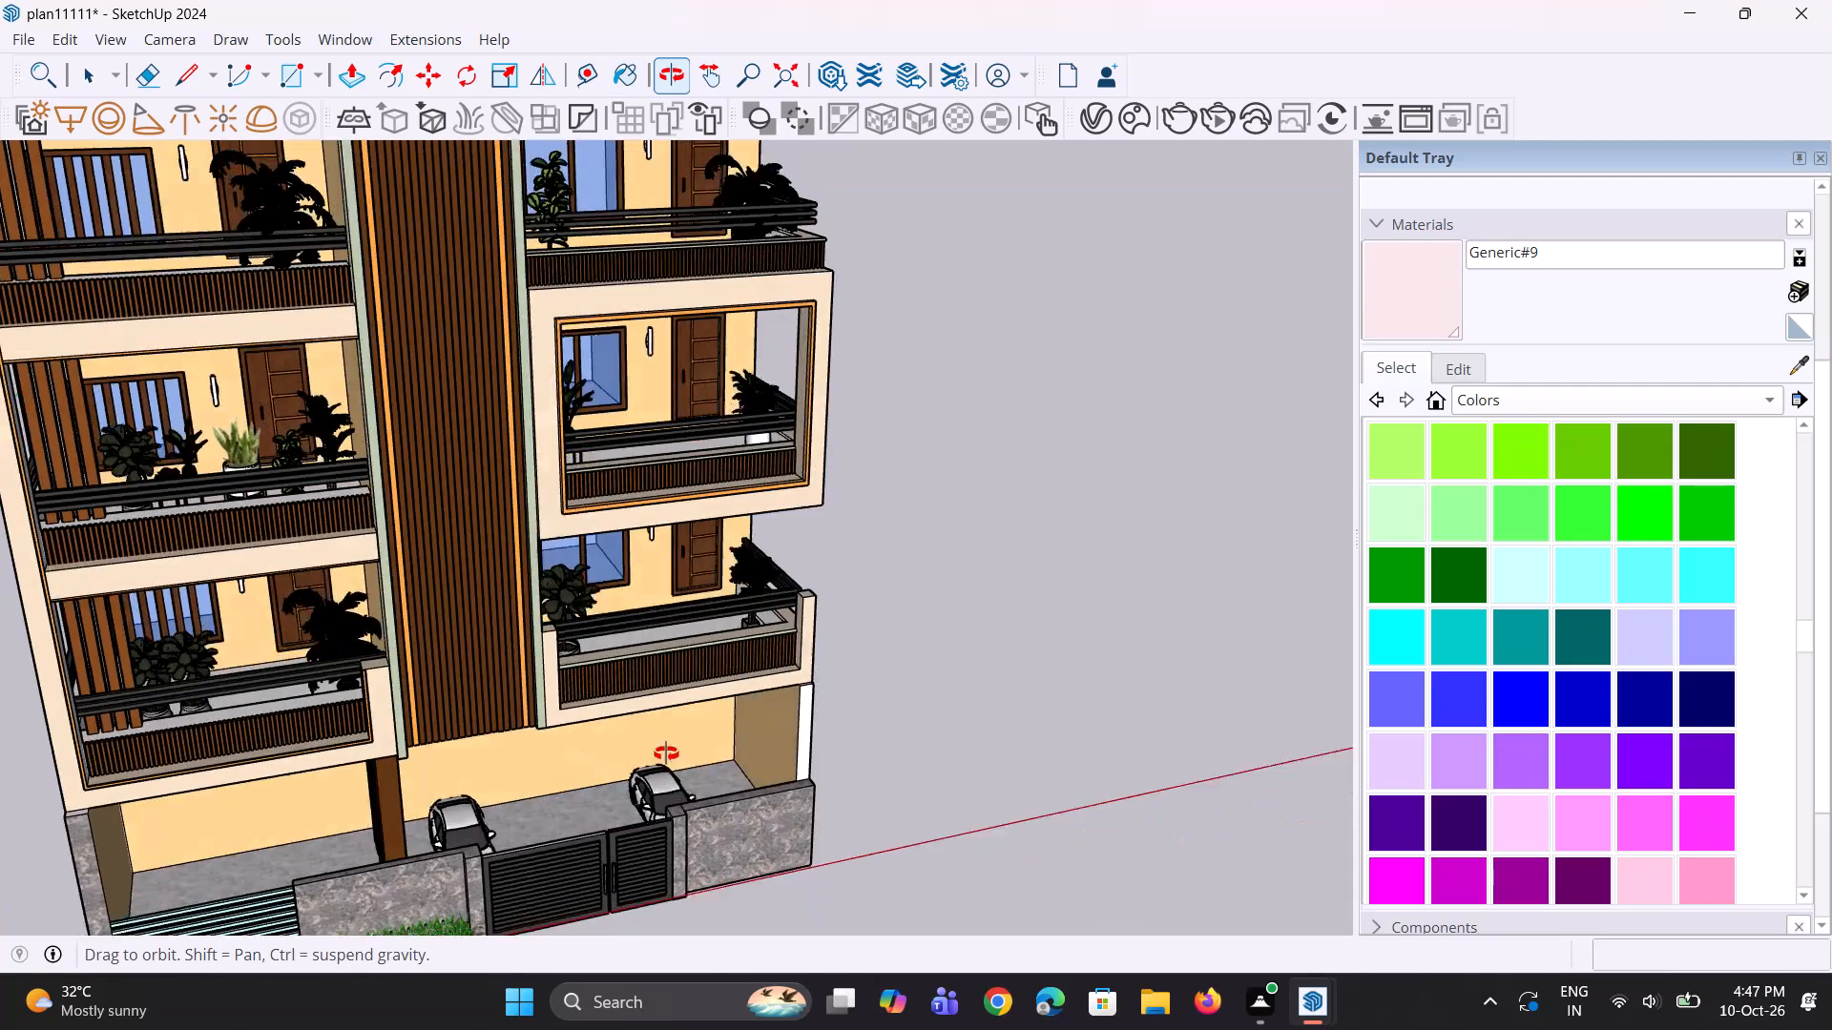
middle_click_drag(666, 753, 407, 669)
scroll(701, 756, "up", 5)
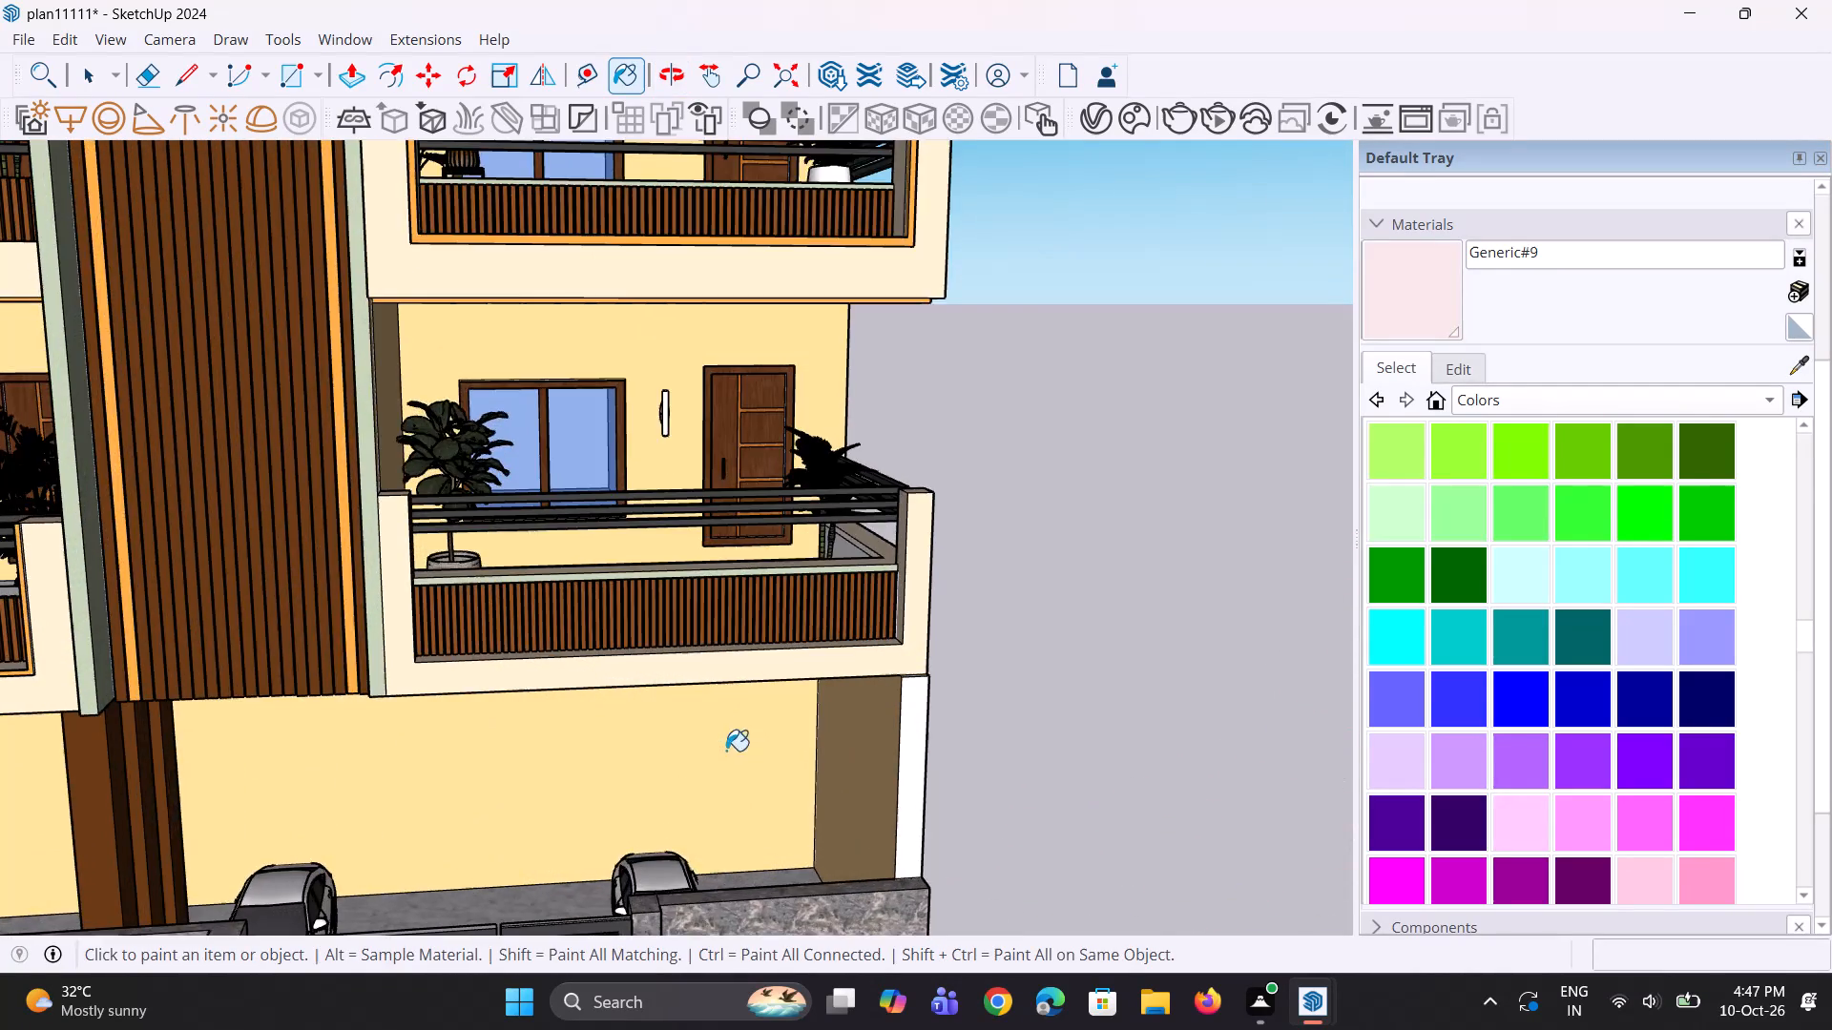
scroll(847, 746, "up", 3)
middle_click_drag(897, 716, 961, 772)
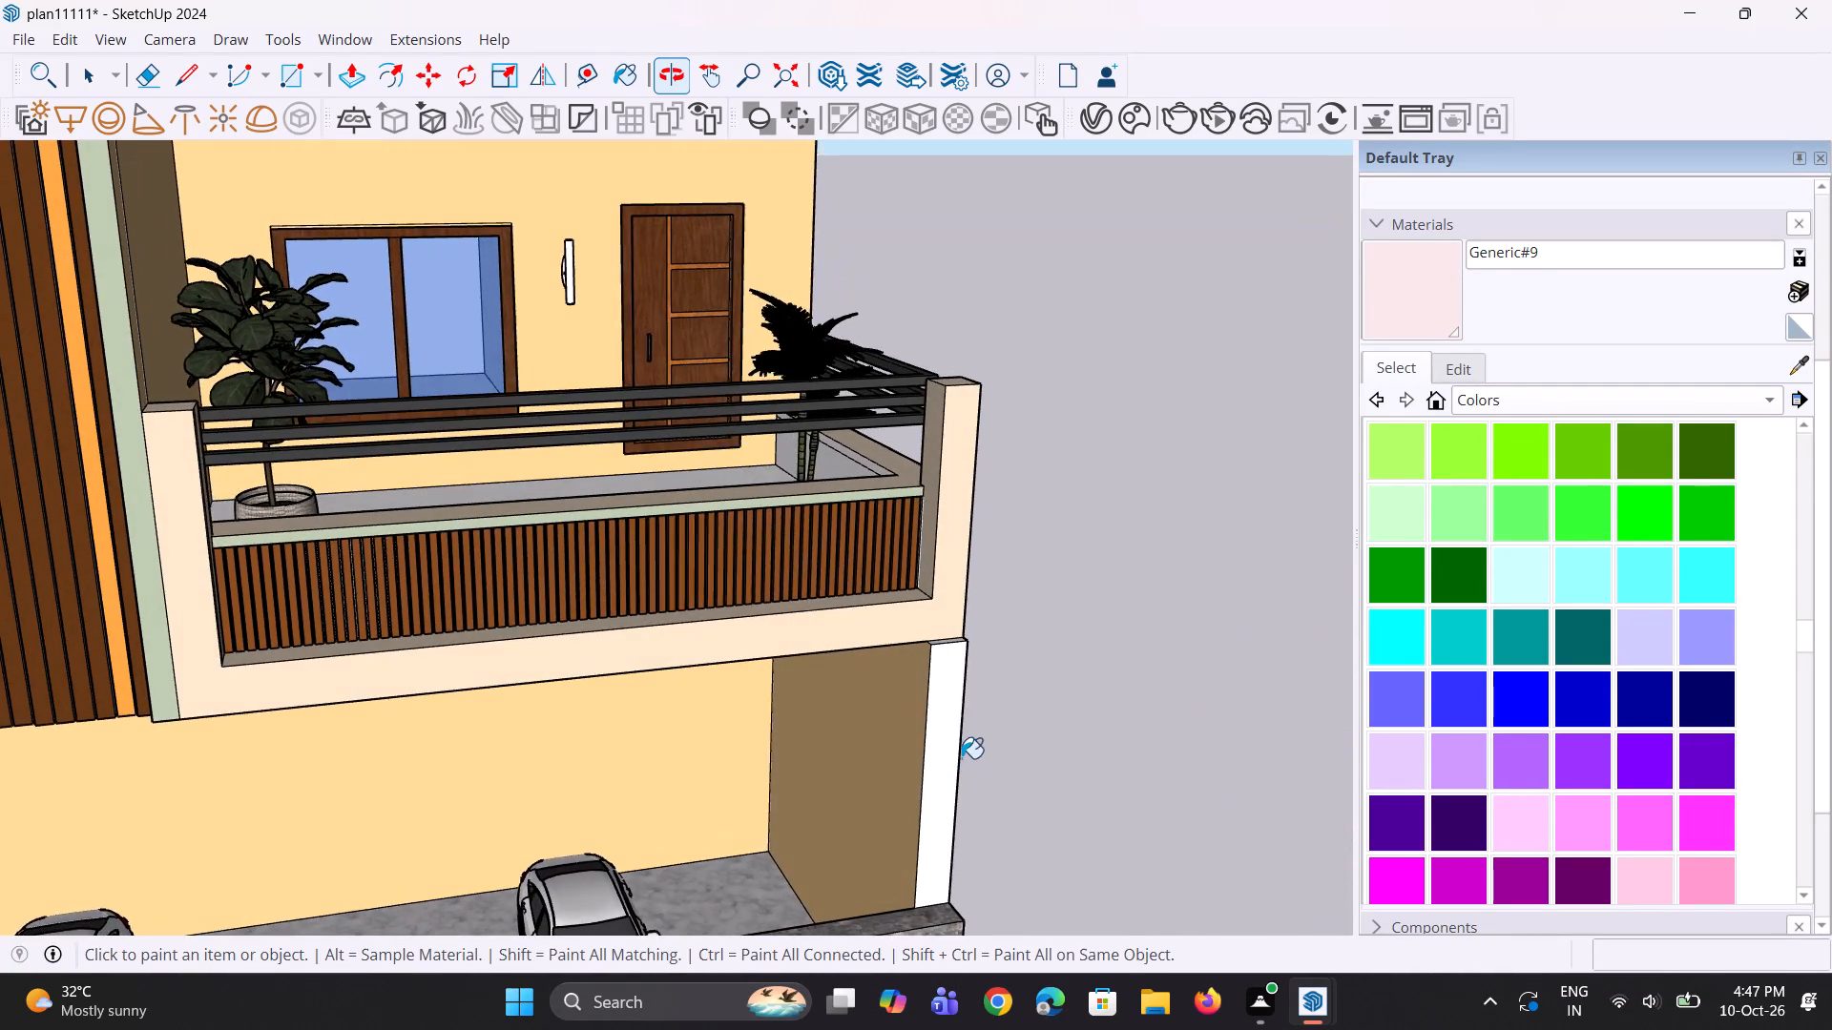
scroll(961, 747, "up", 1)
scroll(943, 628, "down", 16)
middle_click_drag(958, 632, 763, 689)
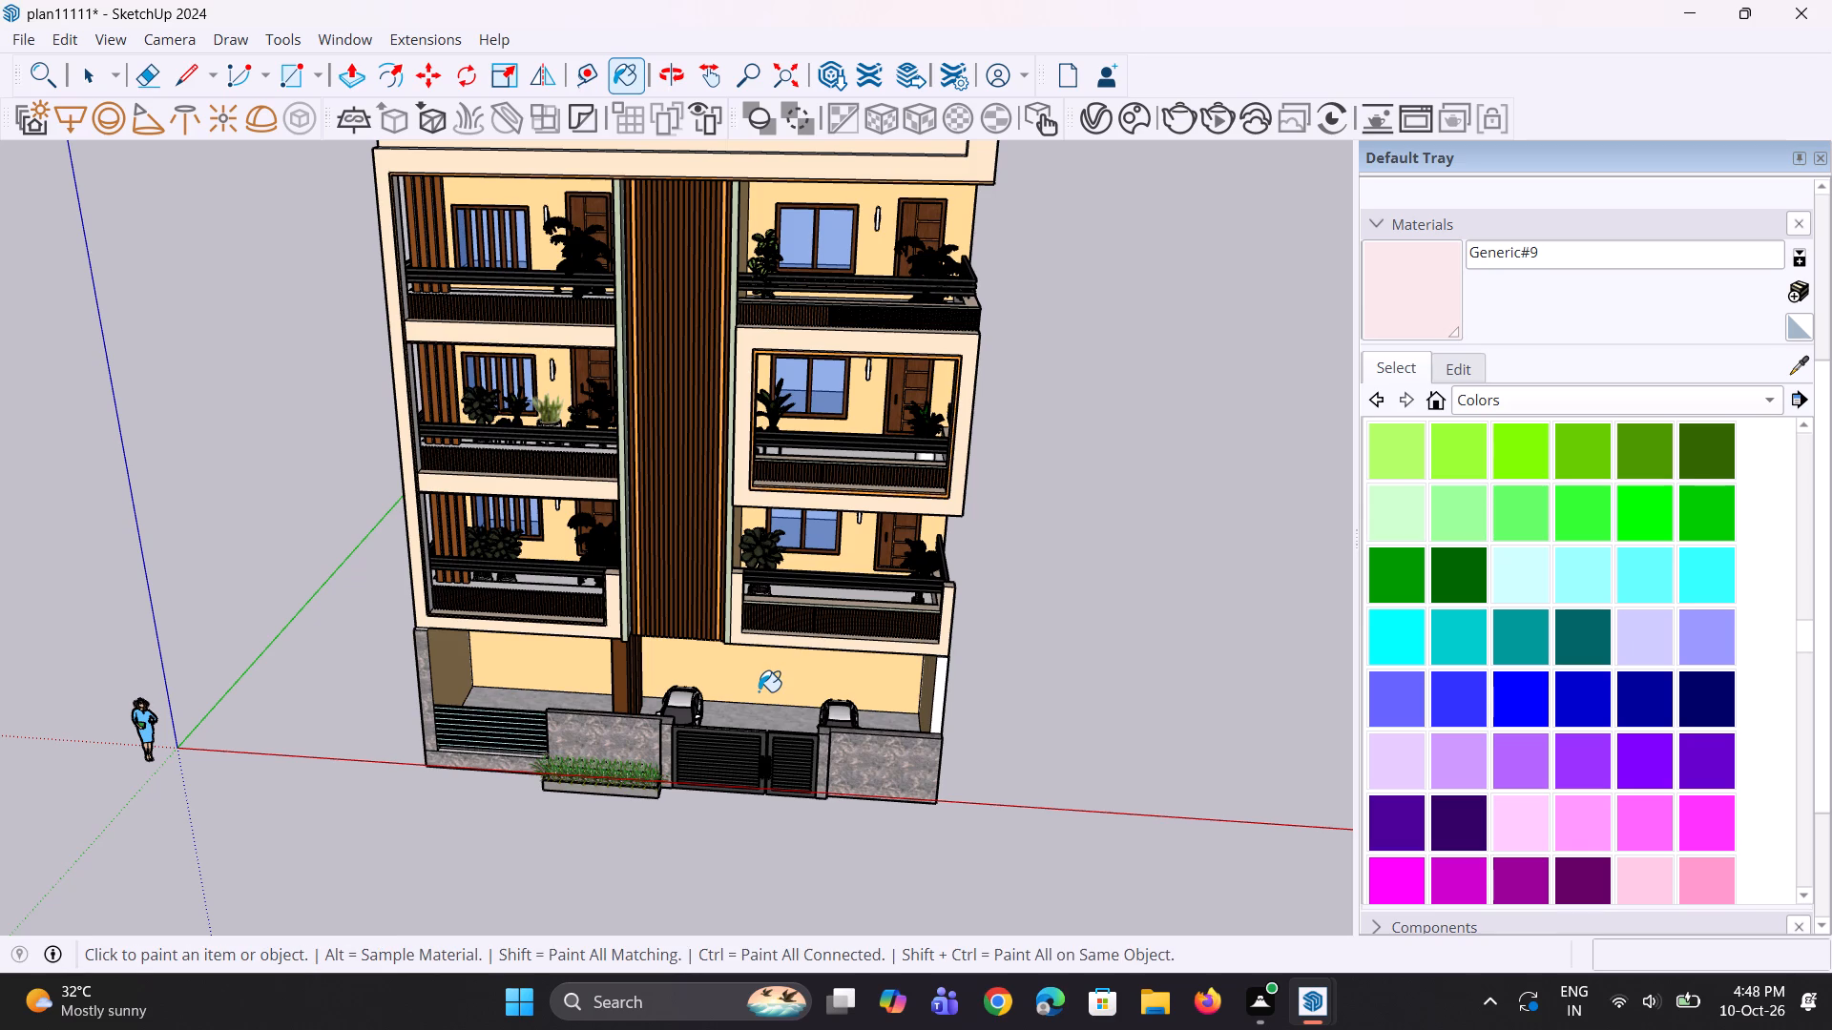
Examine the whole front elevation, roof canopy, terrace parapet and upper balconies for unpainted surfaces.
scroll(759, 691, "down", 4)
middle_click_drag(748, 697, 780, 668)
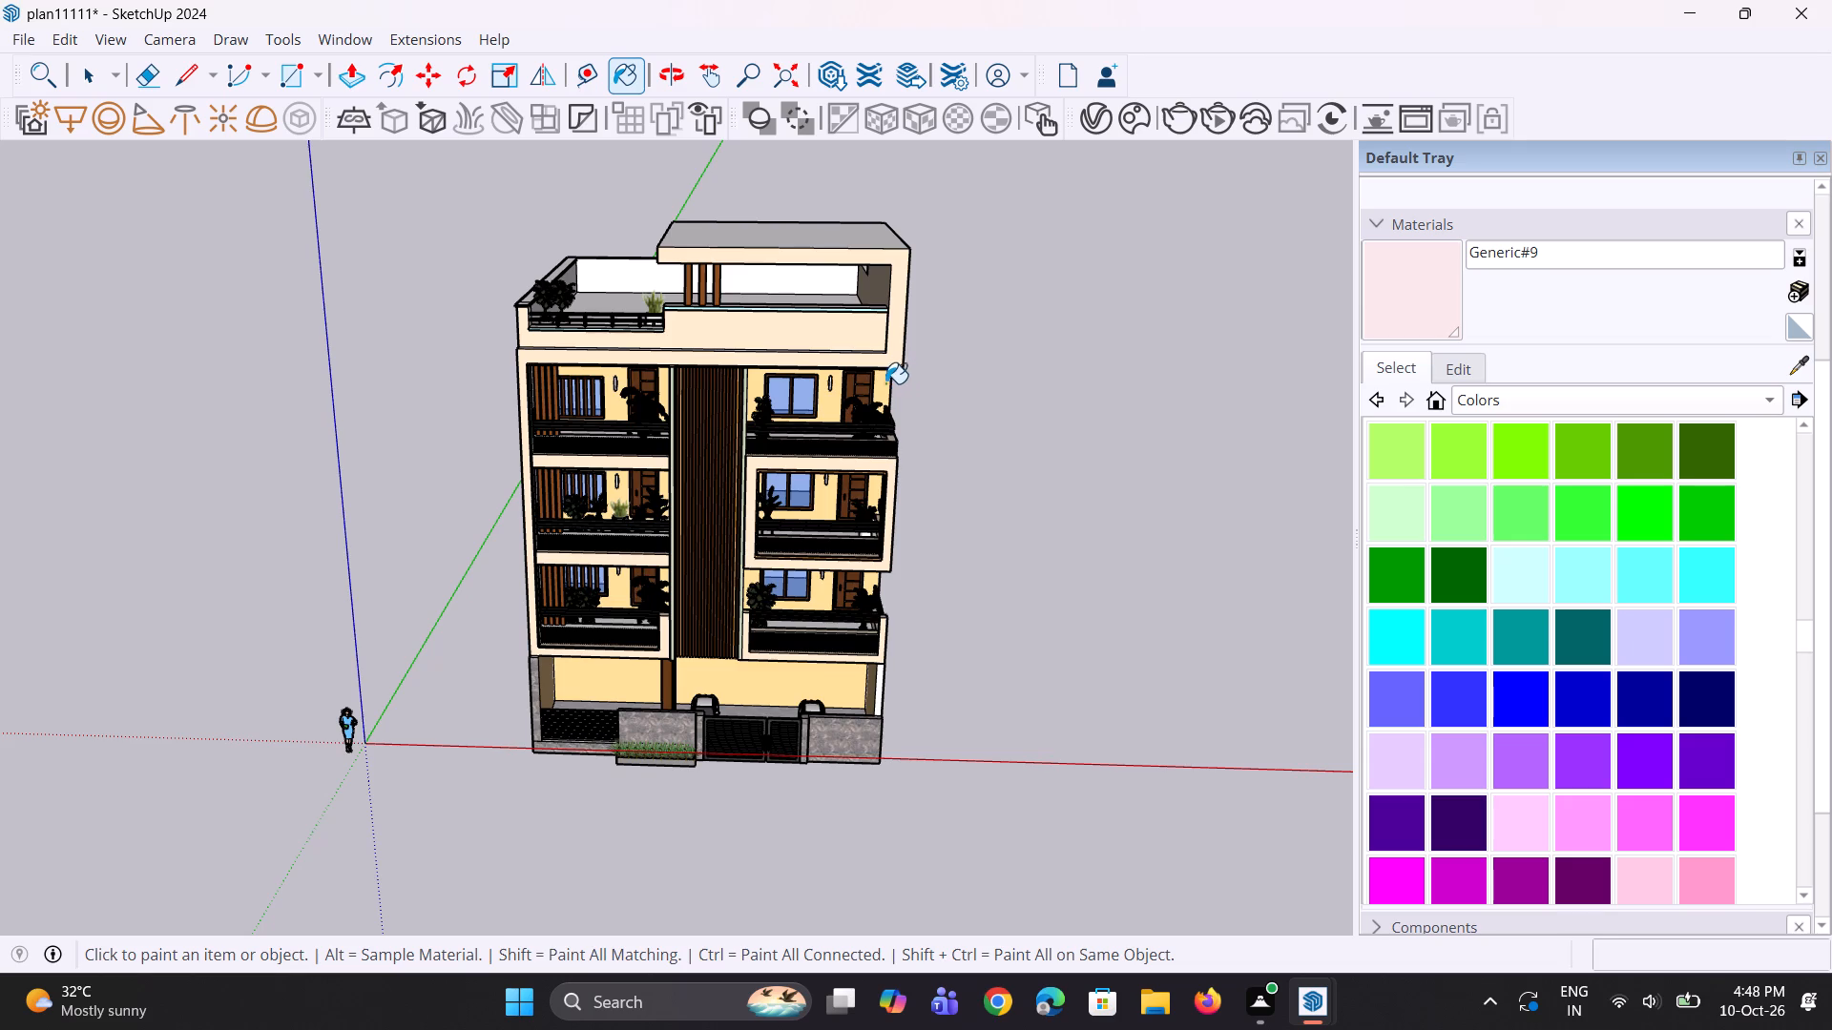
scroll(883, 383, "down", 5)
scroll(855, 418, "up", 1)
middle_click_drag(854, 422, 864, 370)
scroll(900, 235, "up", 3)
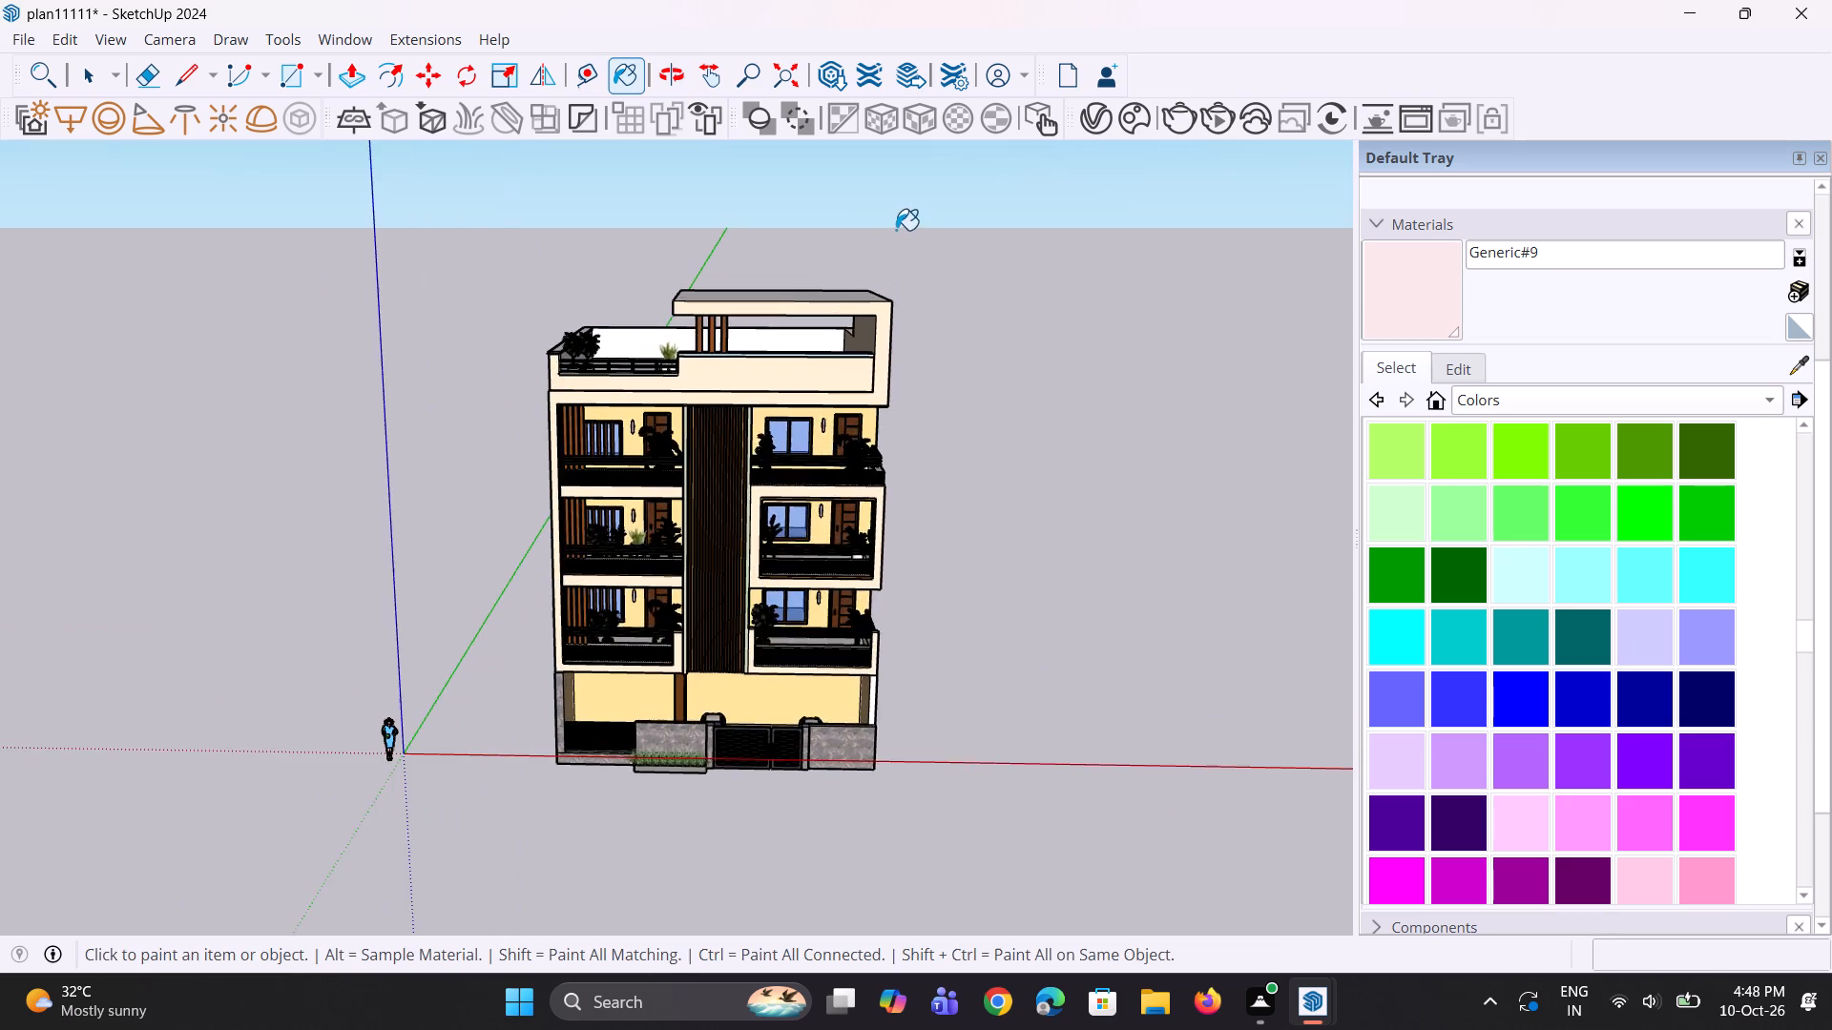
scroll(885, 243, "up", 7)
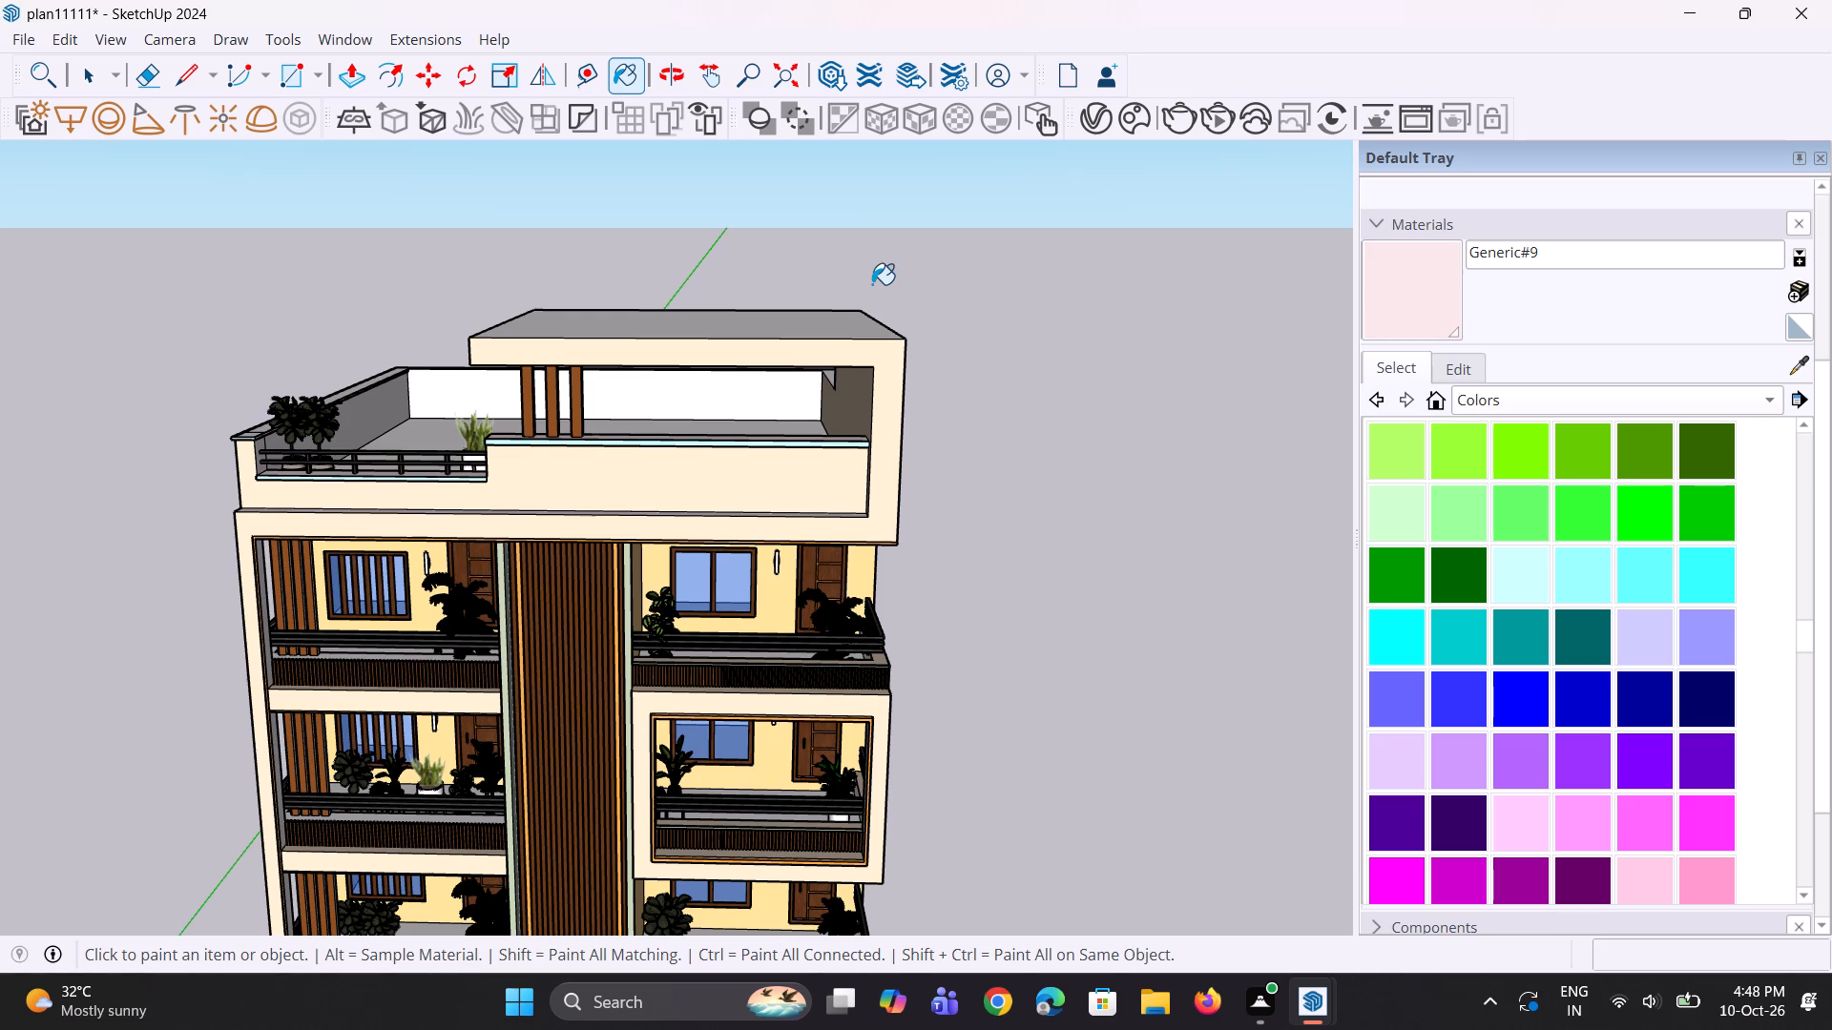
scroll(910, 241, "down", 3)
middle_click_drag(805, 311, 825, 299)
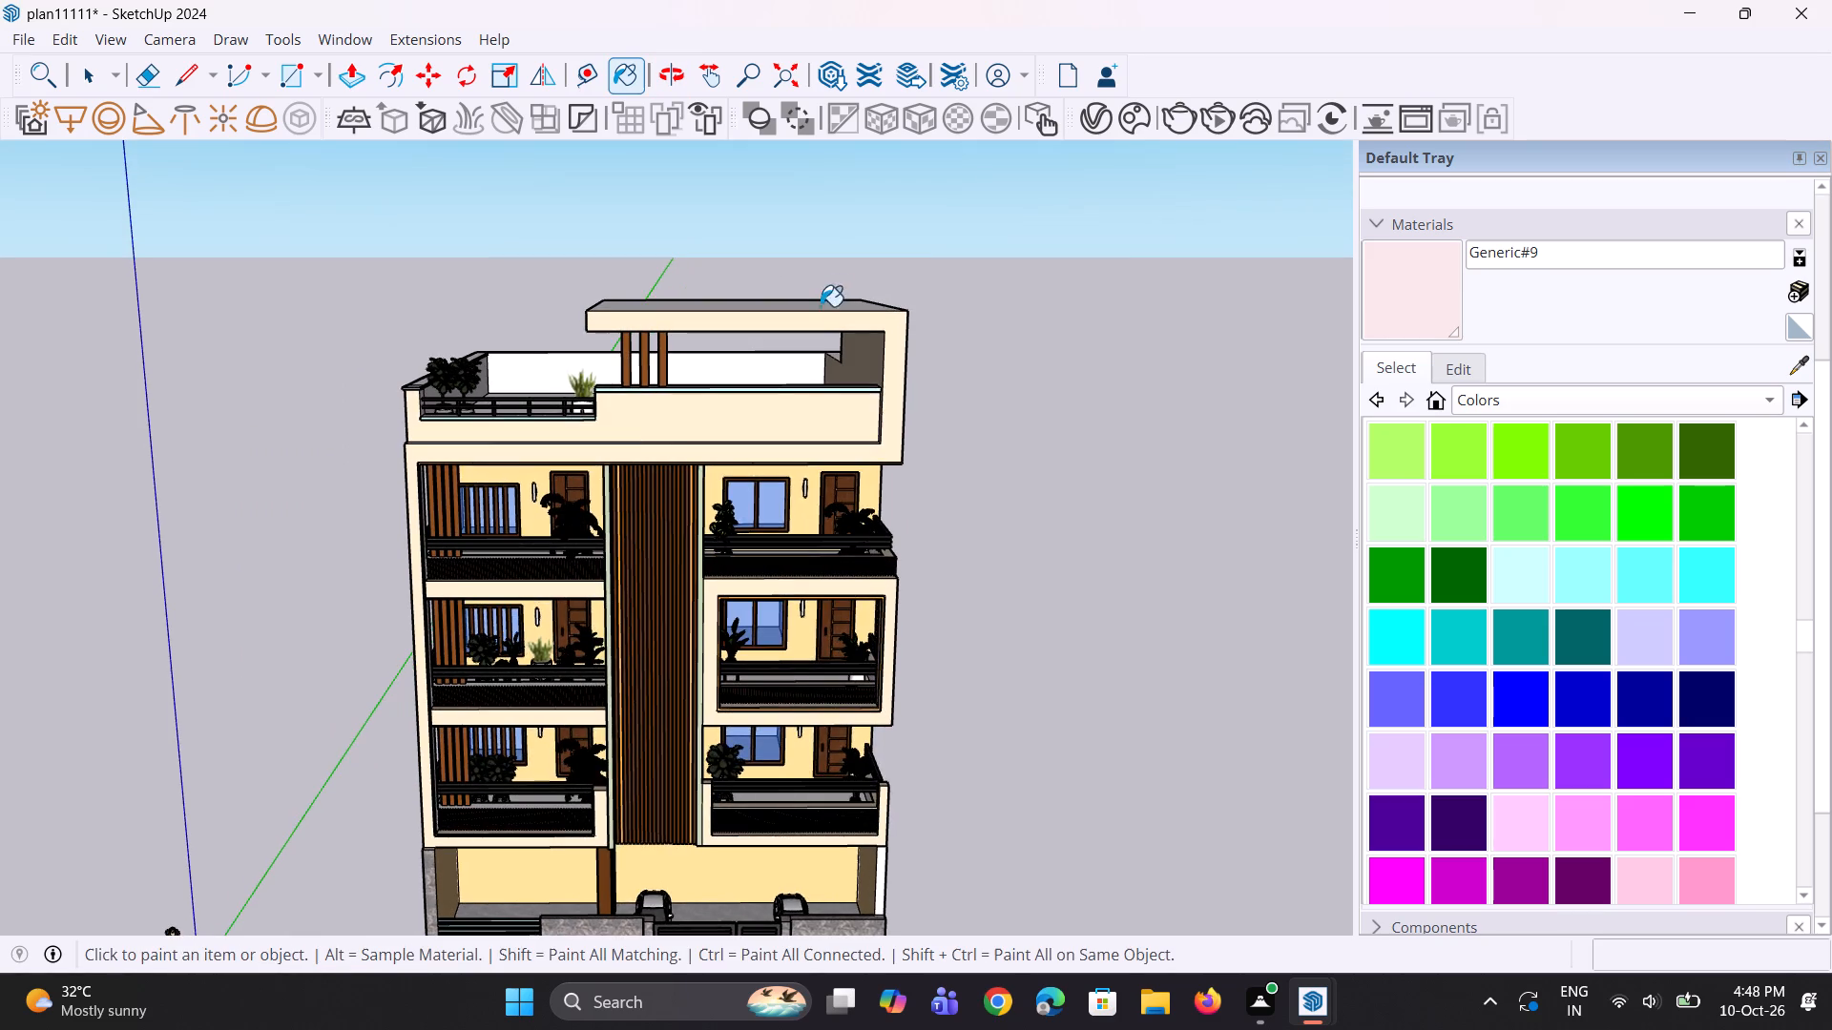
scroll(818, 314, "up", 7)
scroll(689, 469, "up", 4)
middle_click_drag(656, 553, 836, 605)
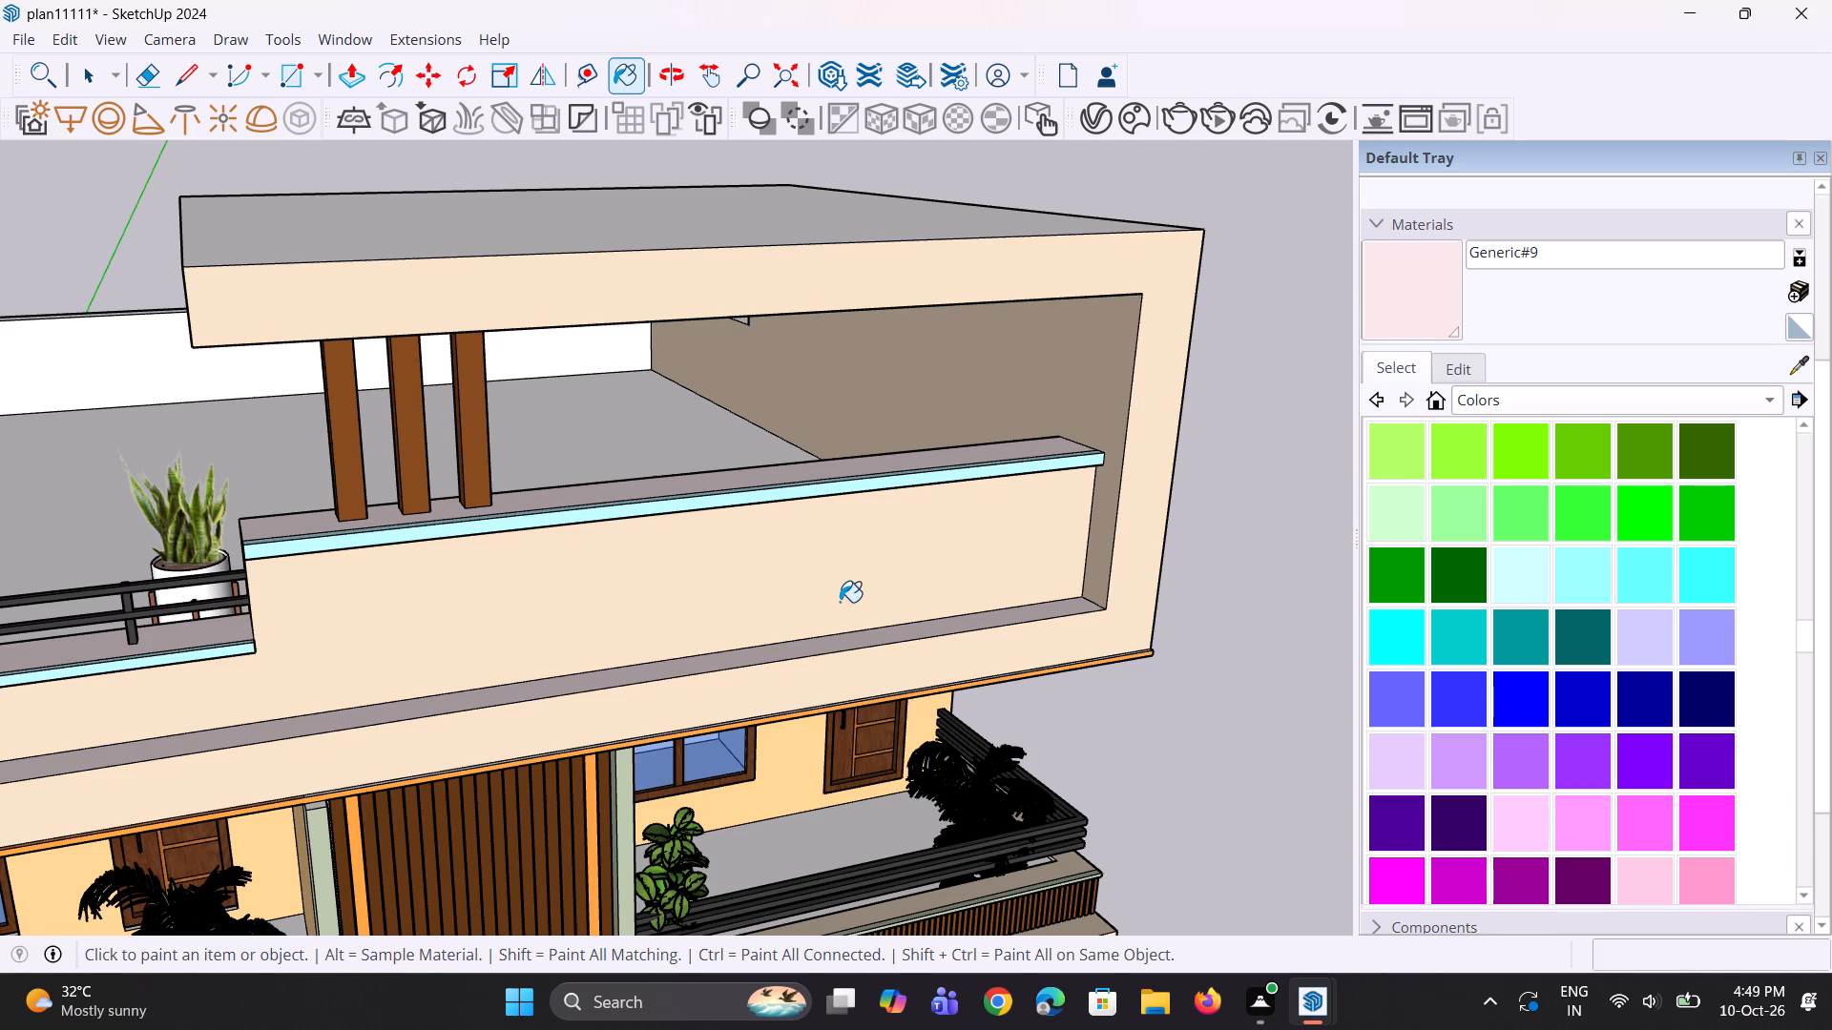
scroll(853, 604, "down", 1)
scroll(725, 405, "down", 3)
scroll(775, 728, "down", 1)
middle_click_drag(775, 728, 718, 683)
scroll(708, 671, "up", 1)
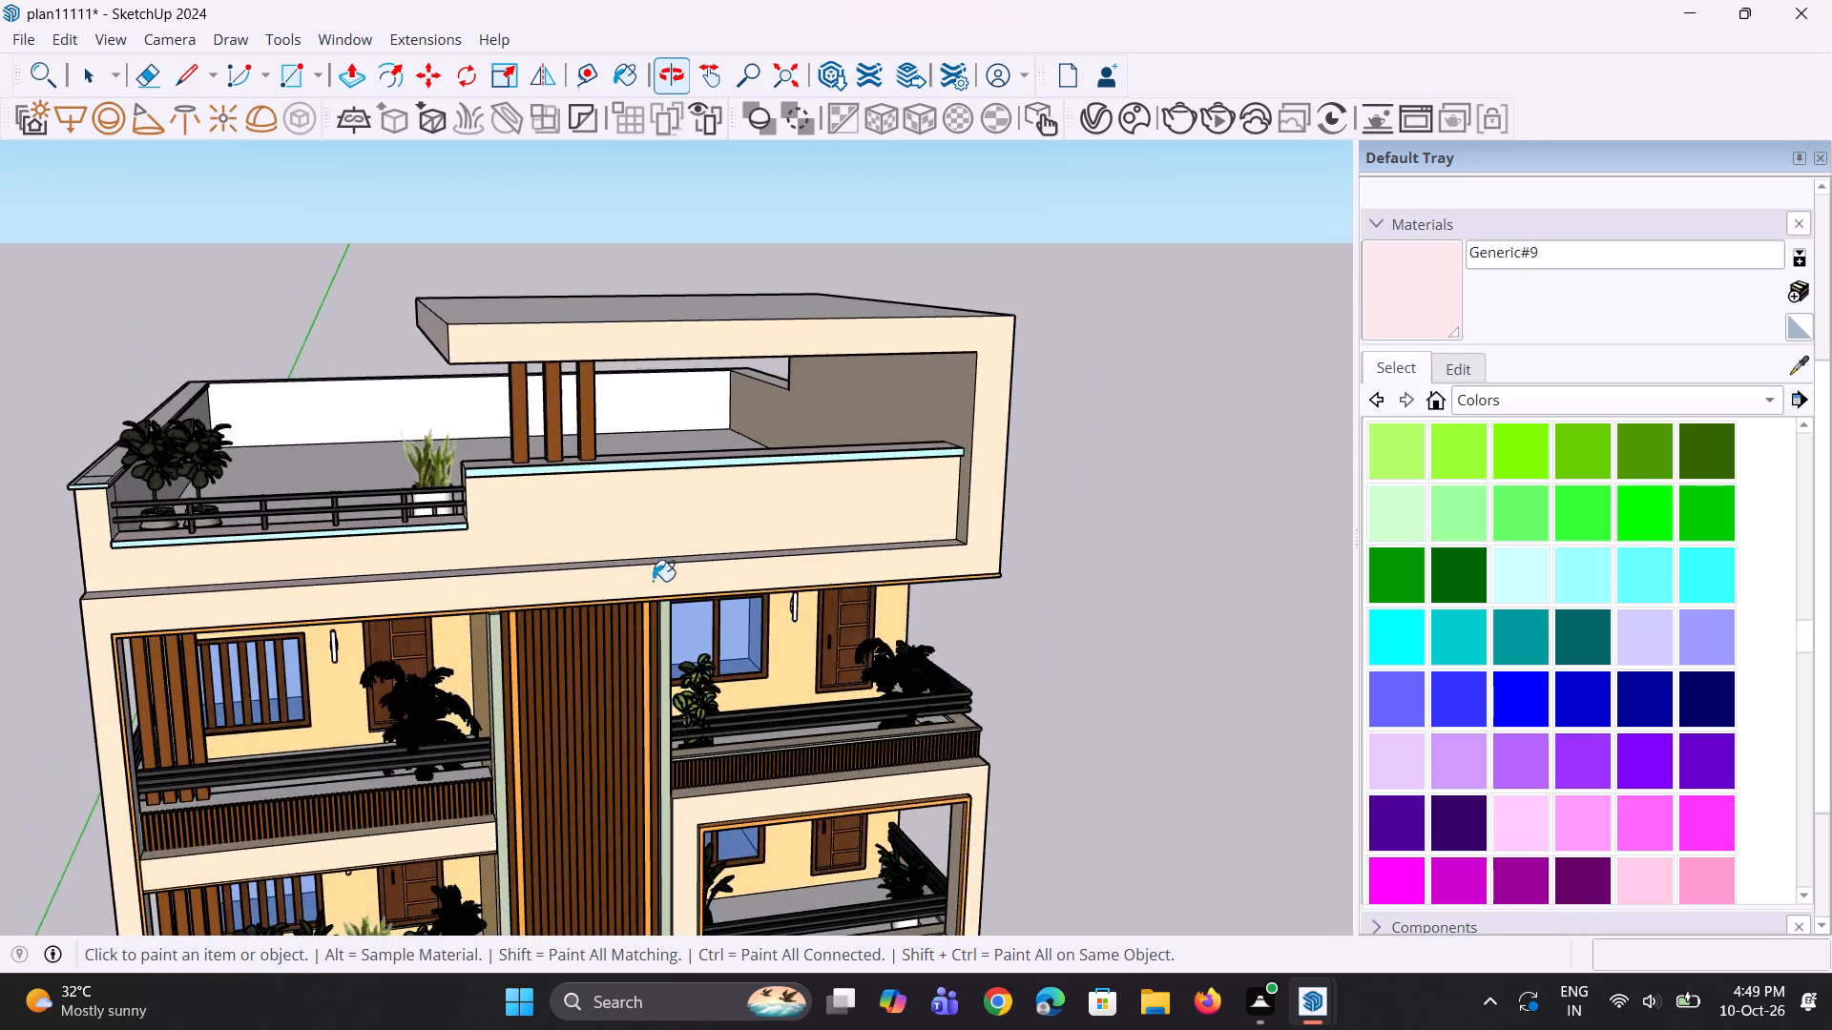
scroll(636, 500, "down", 7)
middle_click_drag(644, 729, 597, 615)
scroll(590, 711, "up", 6)
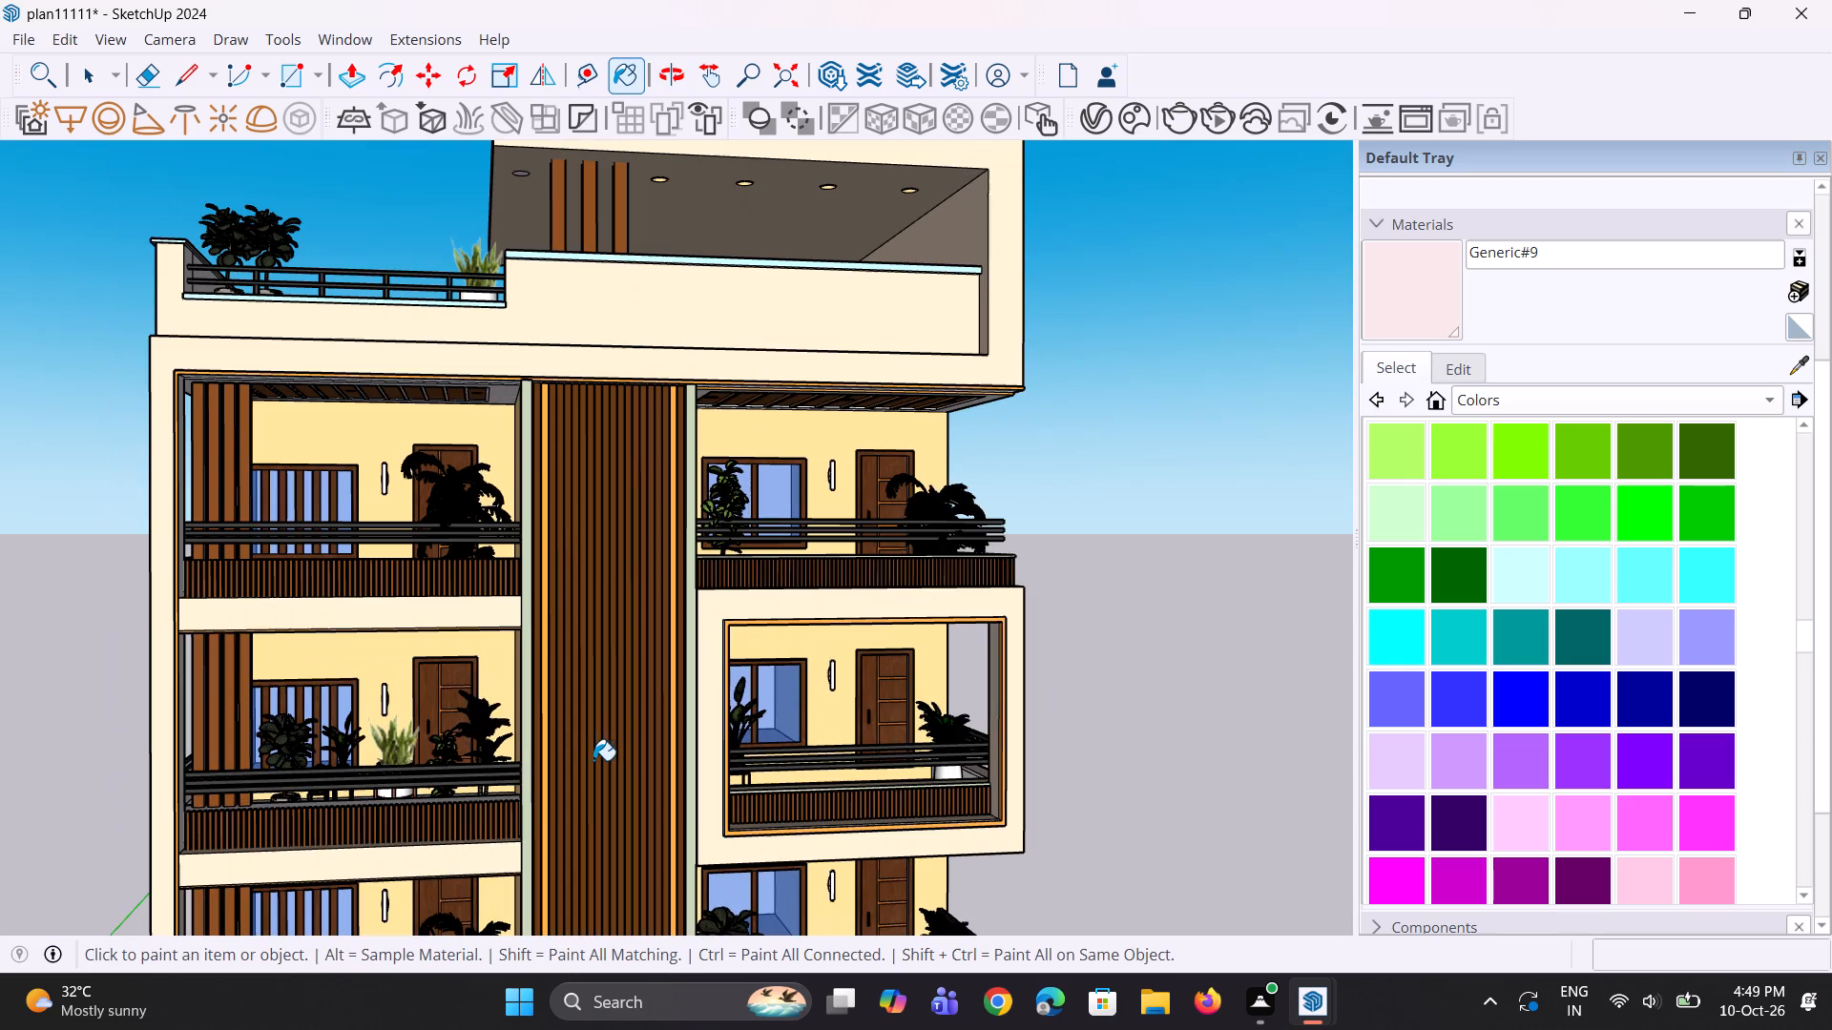
Save the model.
key("ctrl+s")
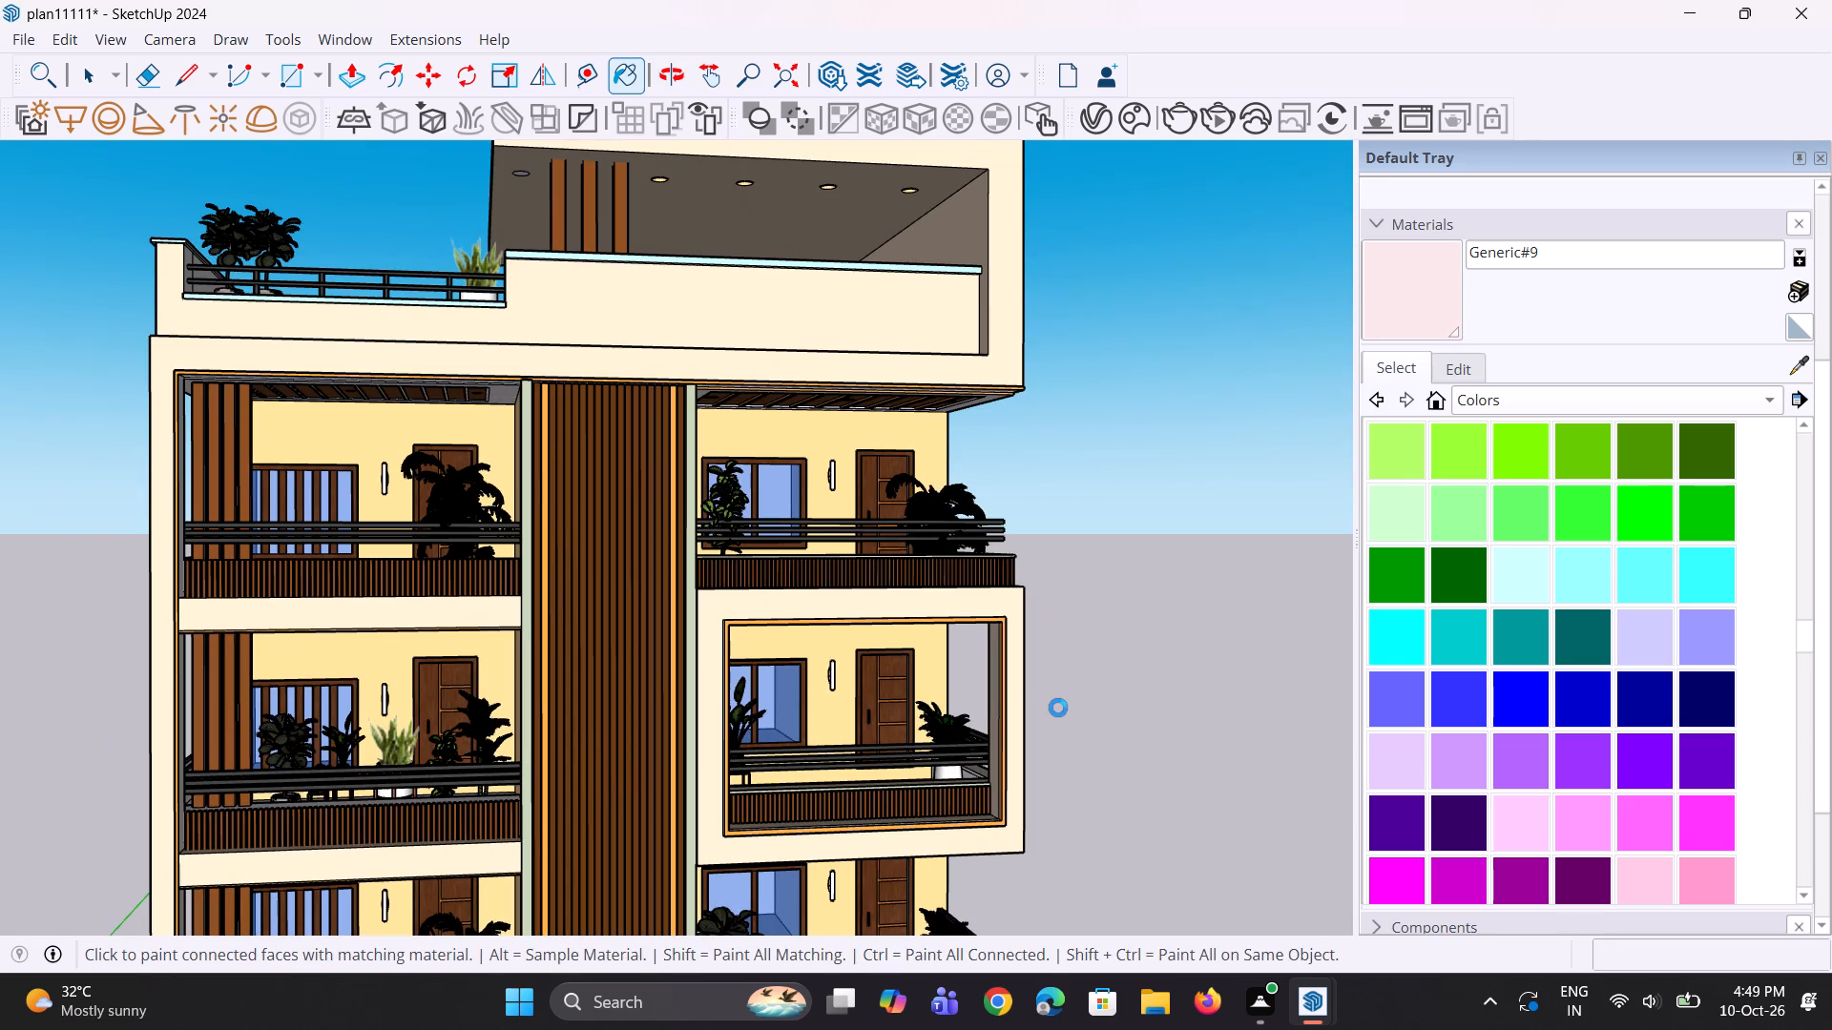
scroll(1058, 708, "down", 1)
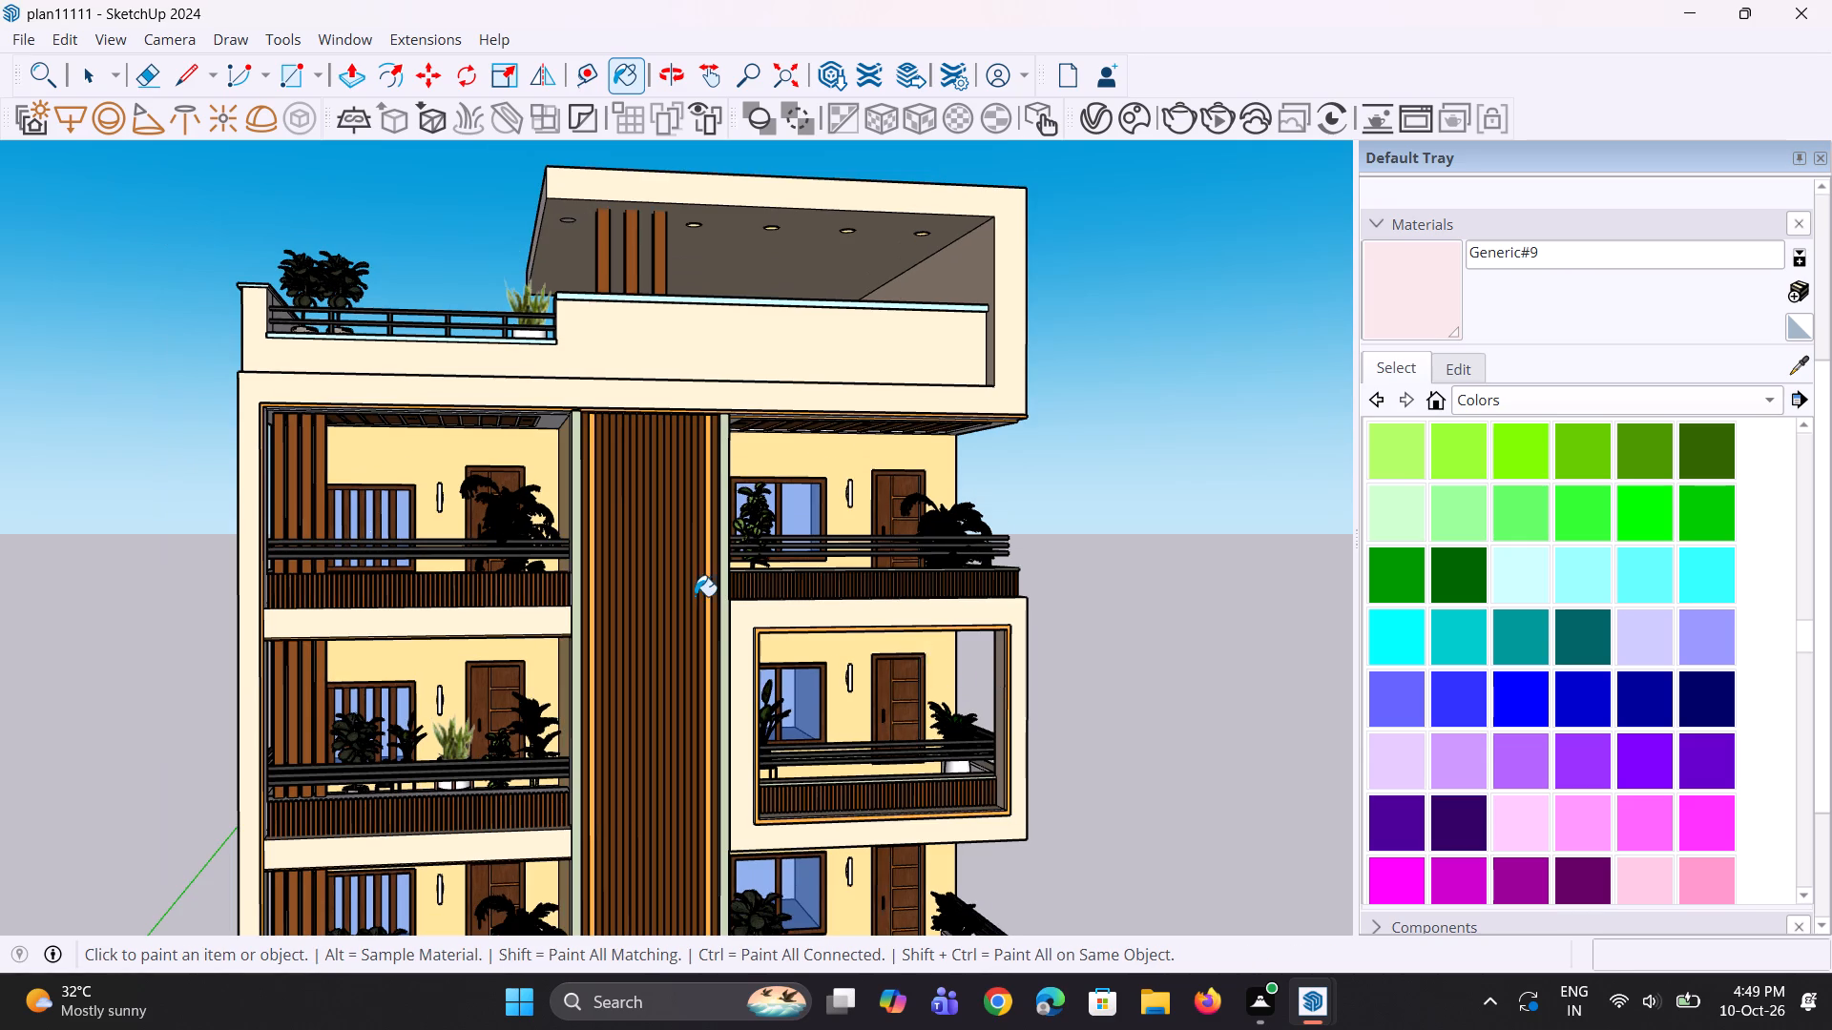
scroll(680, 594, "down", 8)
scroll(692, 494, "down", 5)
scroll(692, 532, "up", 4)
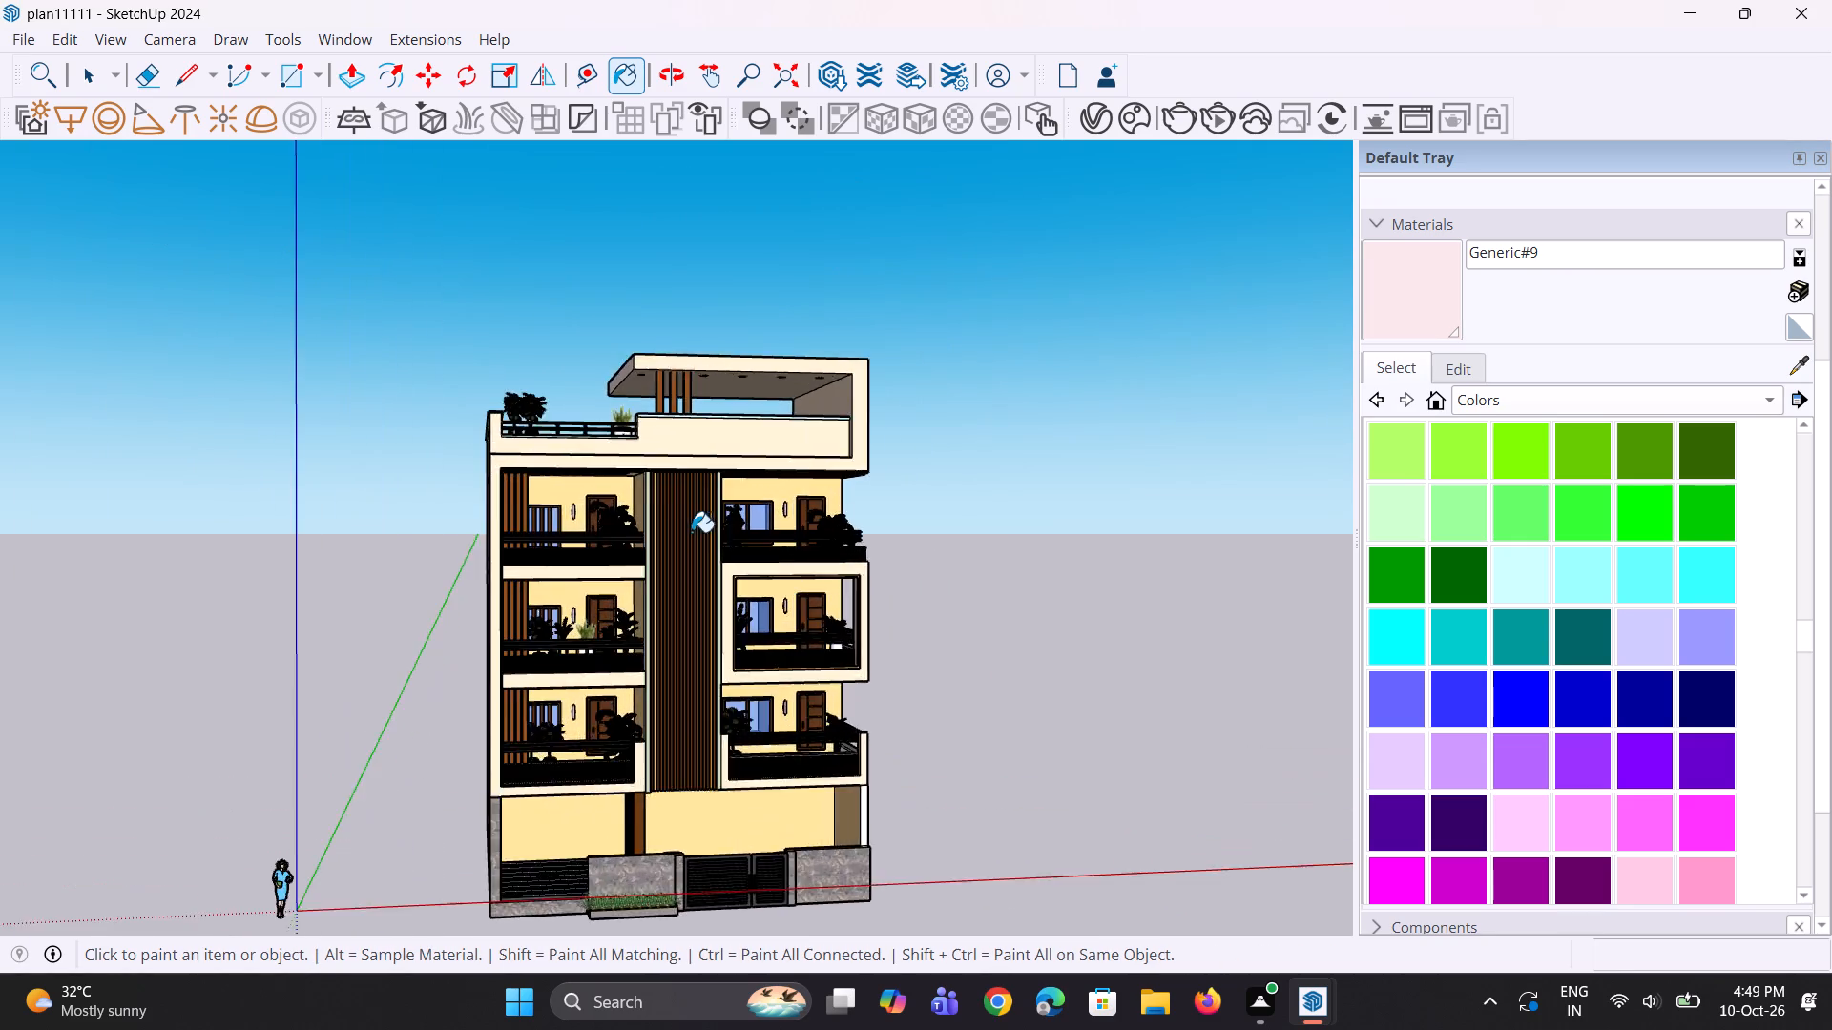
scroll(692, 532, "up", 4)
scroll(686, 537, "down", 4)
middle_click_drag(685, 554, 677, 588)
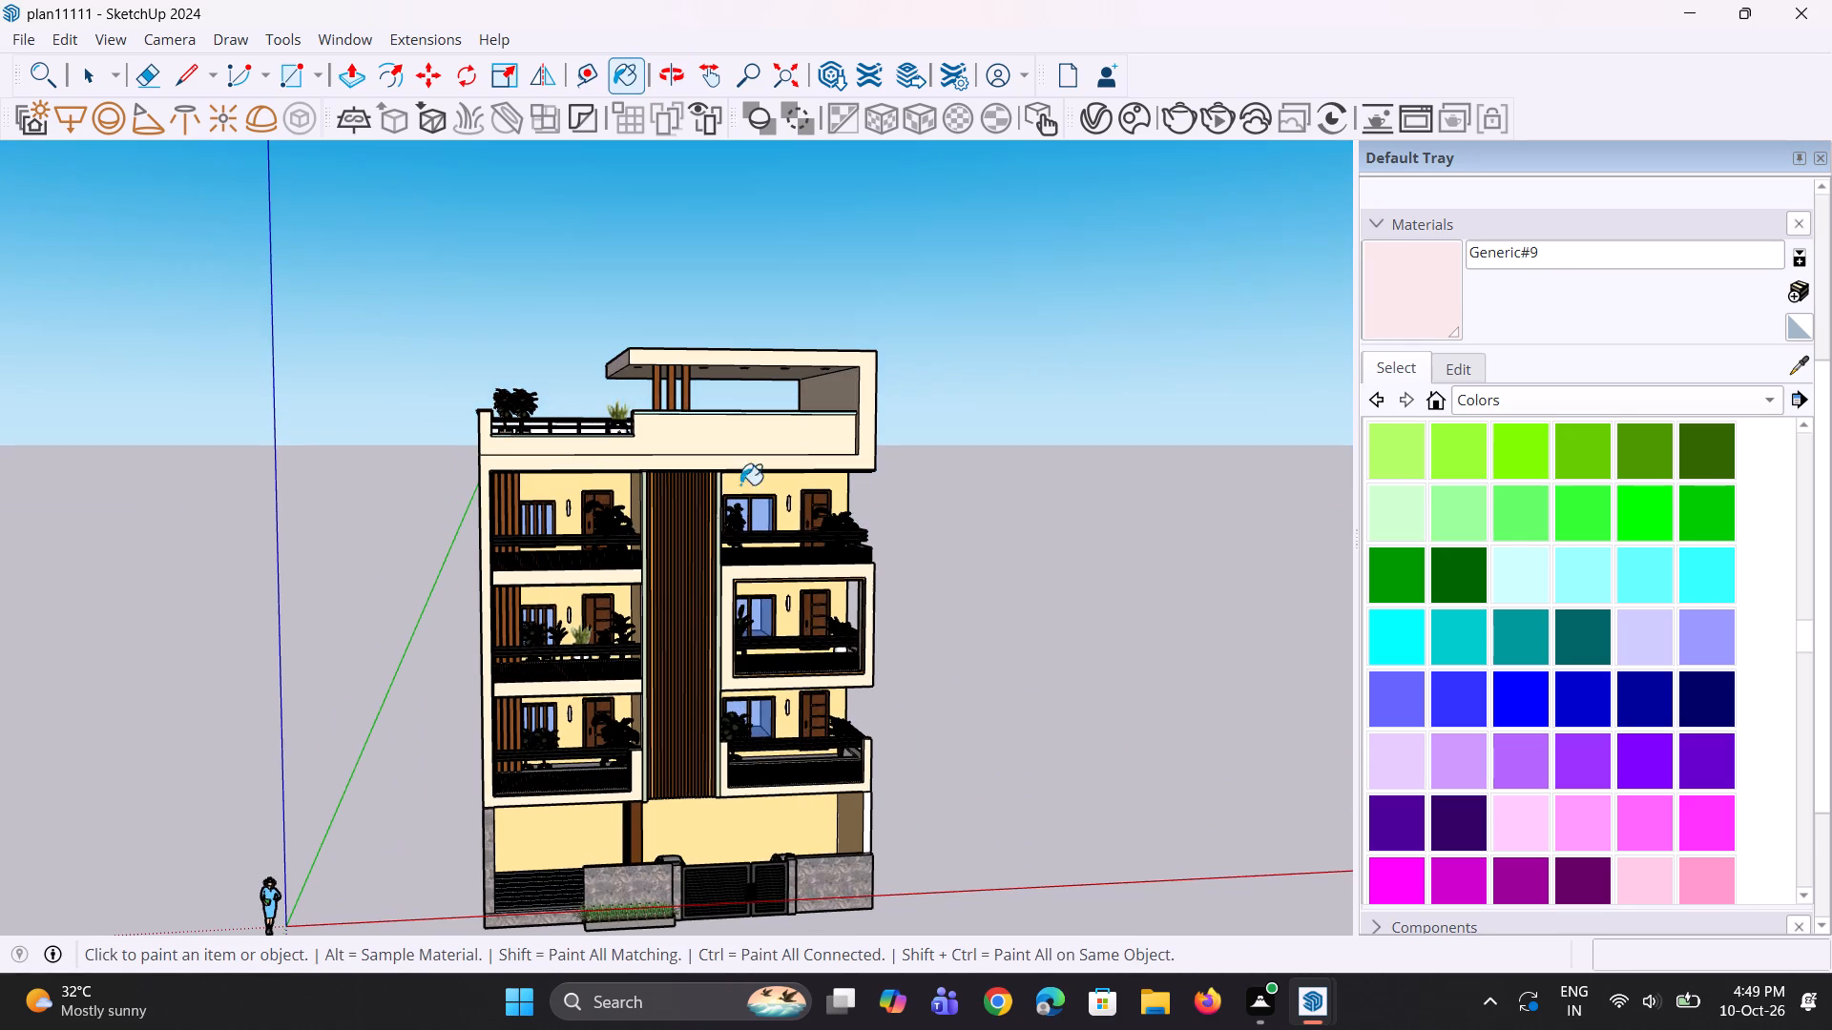
Open the V-Ray Asset Editor and browse Chaos Cosmos to the Ceiling lights category under 3D Models, Lighting.
left_click(1085, 112)
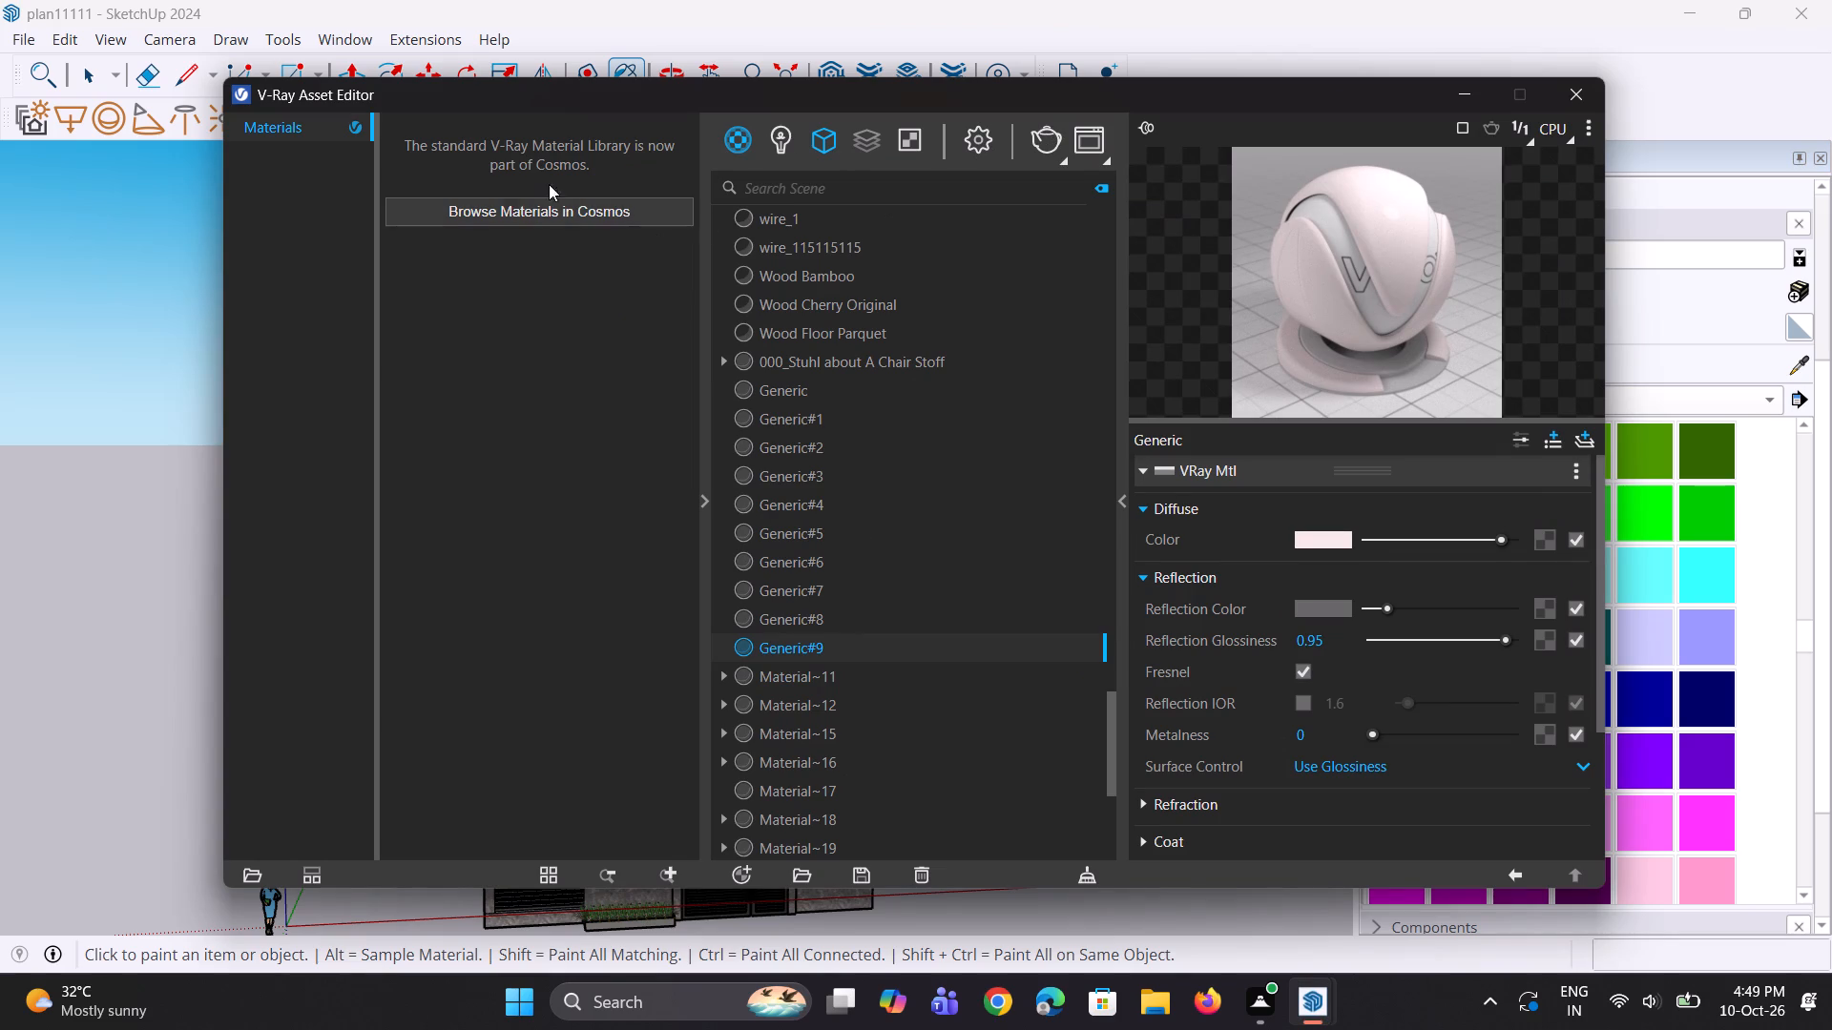
left_click(530, 211)
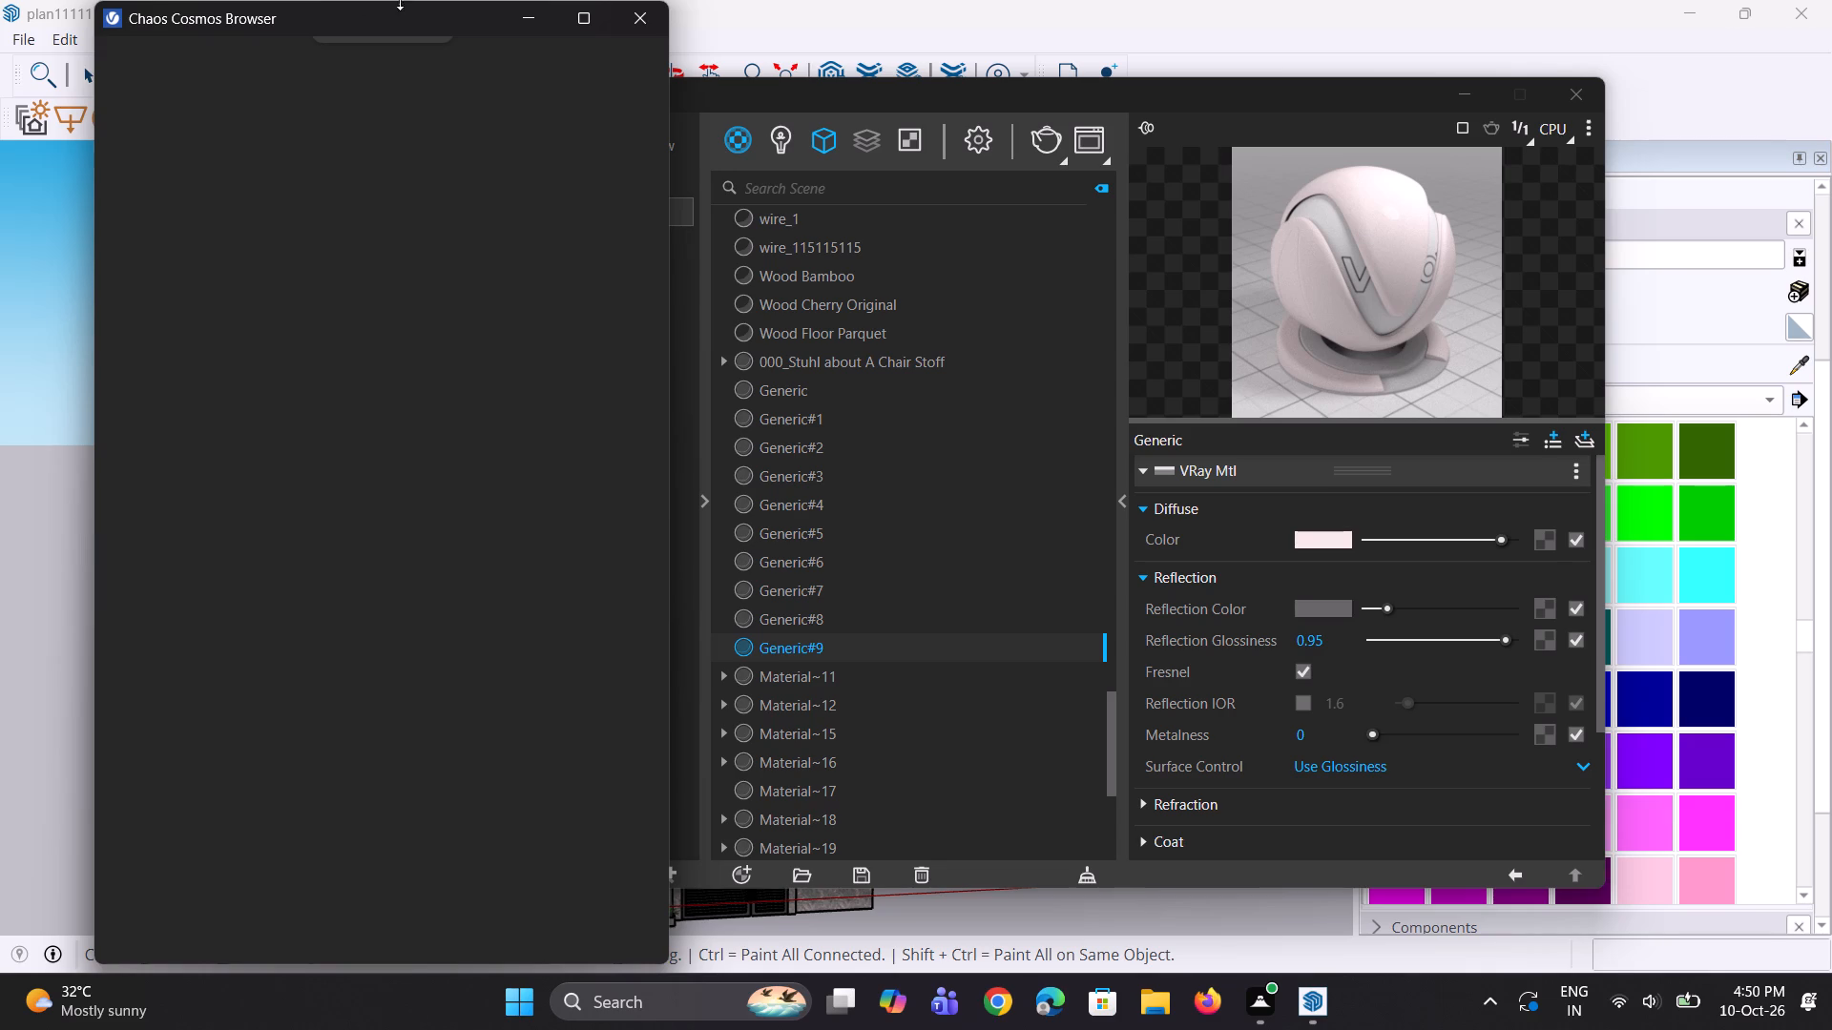
left_click(619, 12)
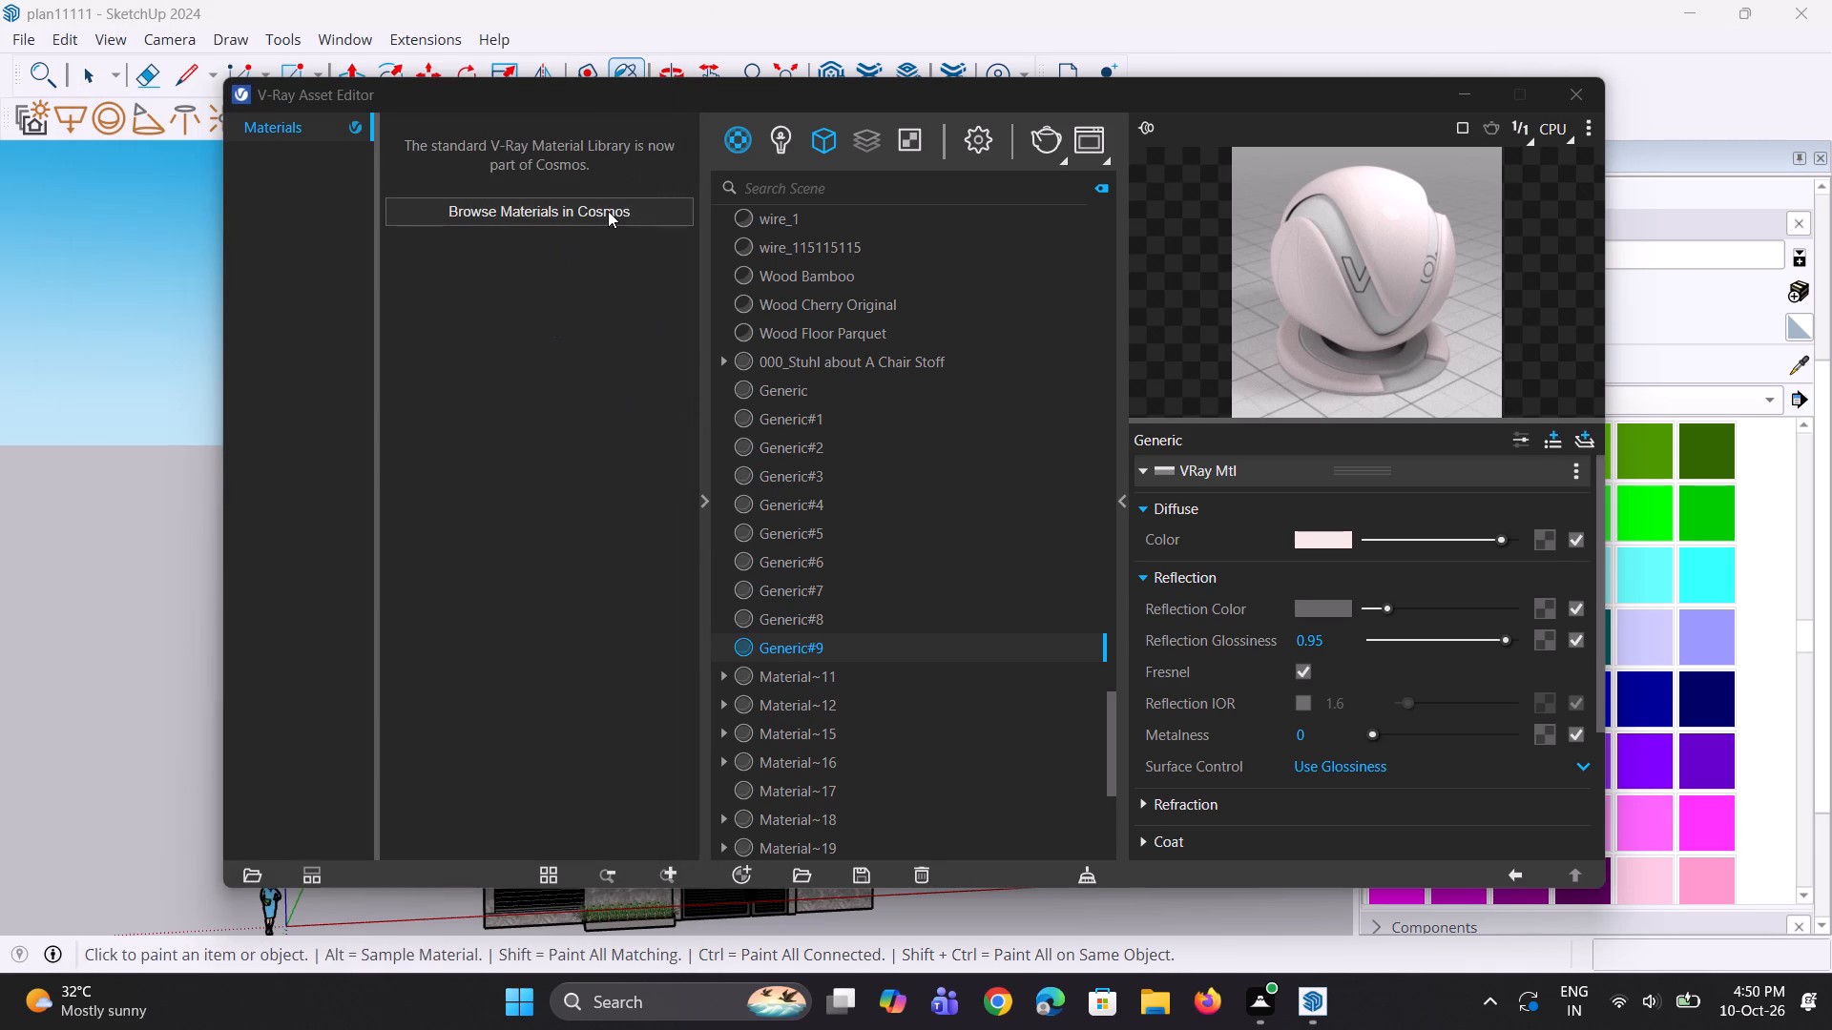
left_click(608, 211)
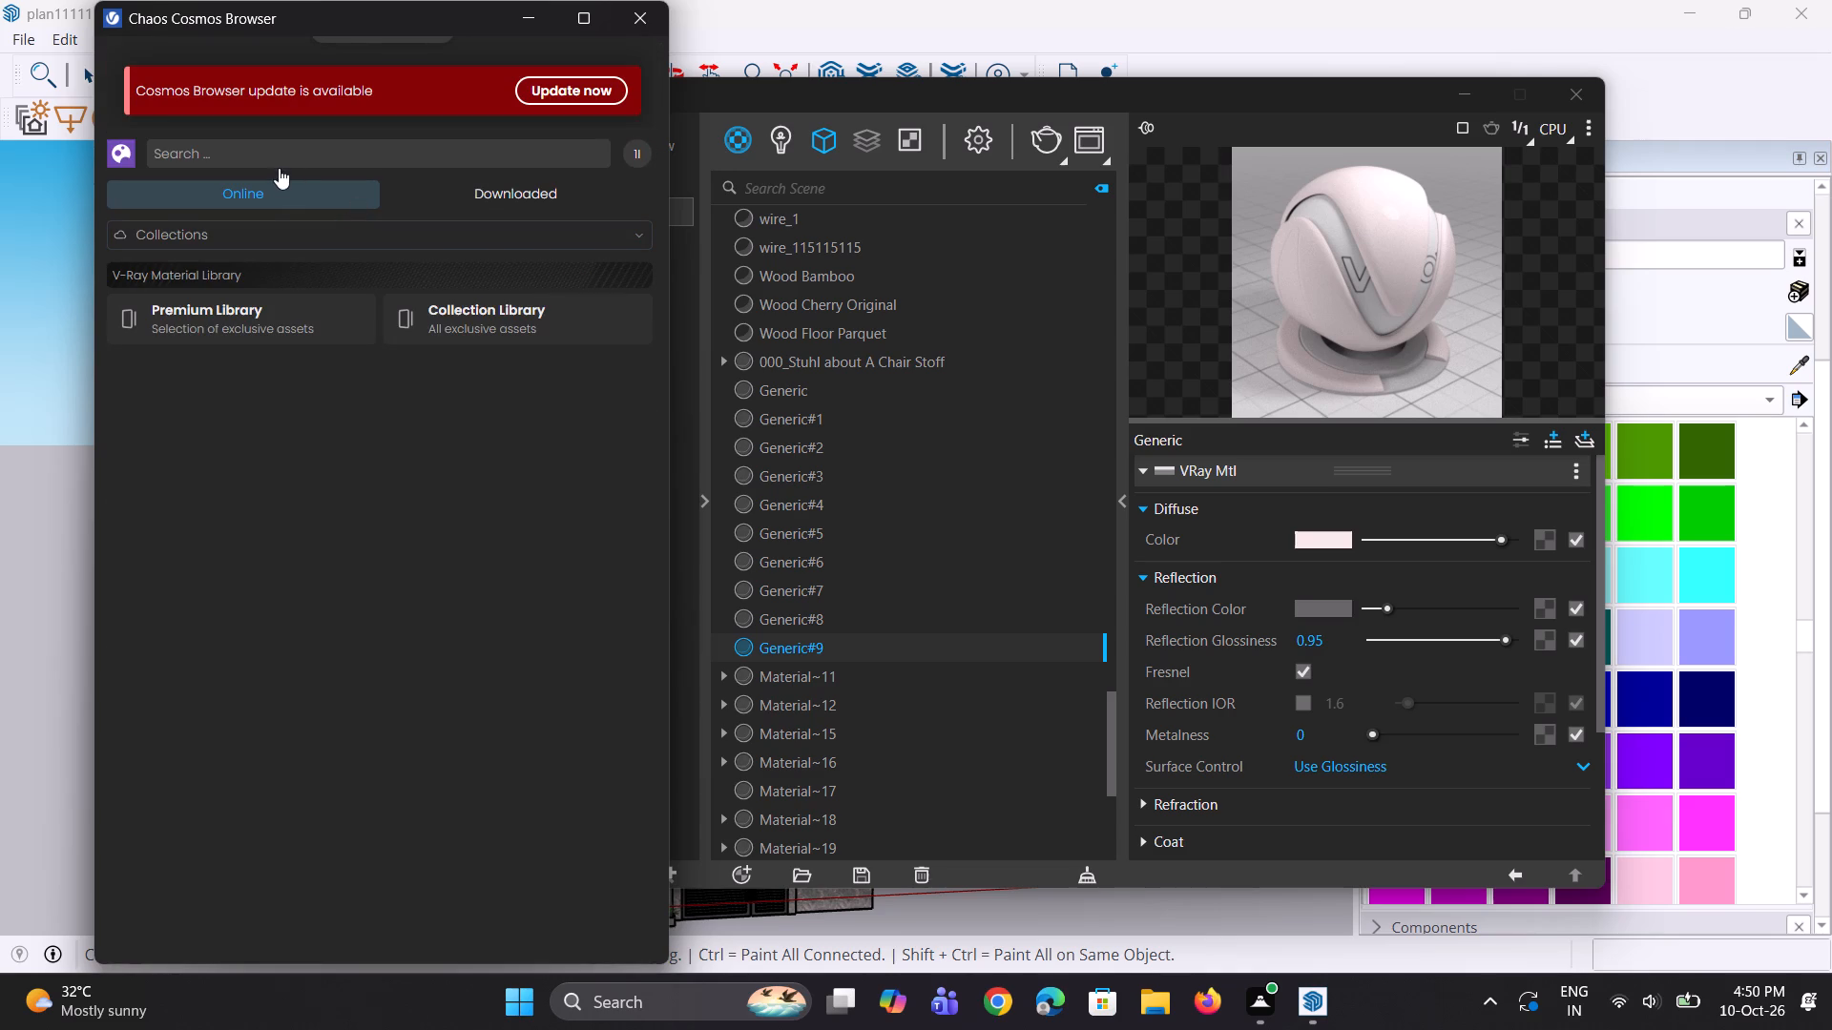
left_click(183, 226)
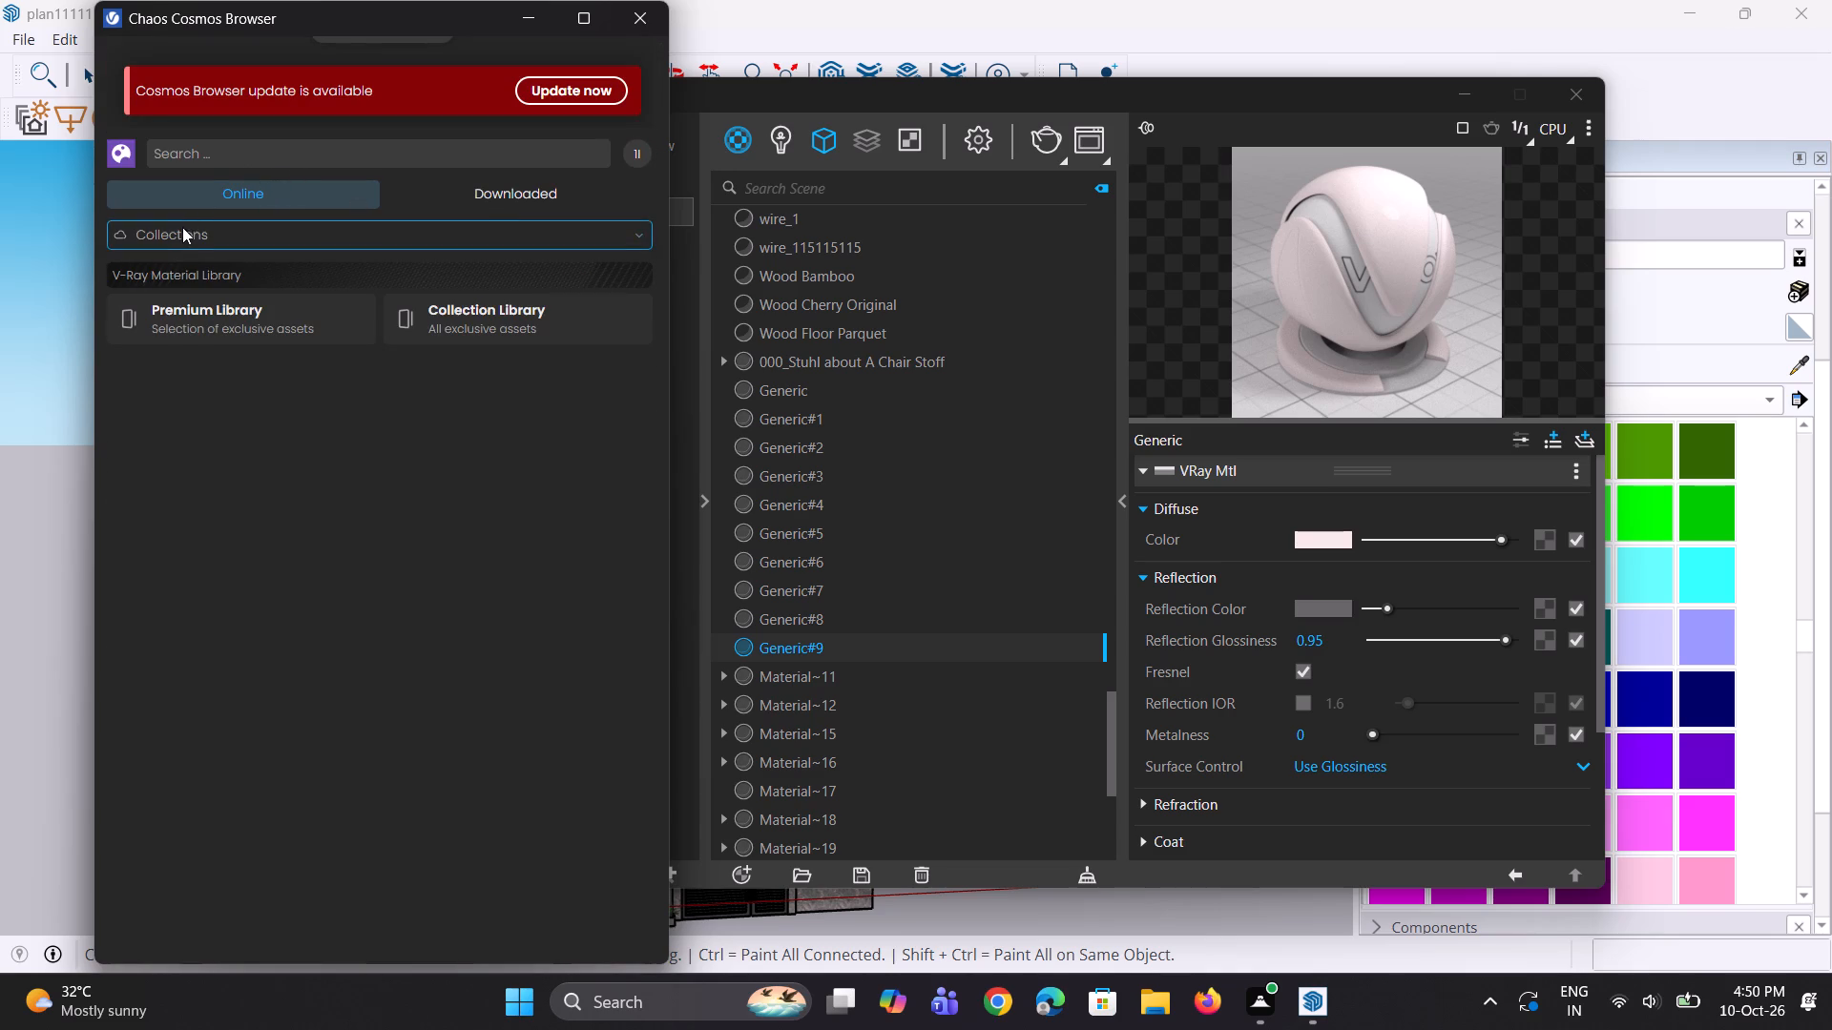
left_click(190, 277)
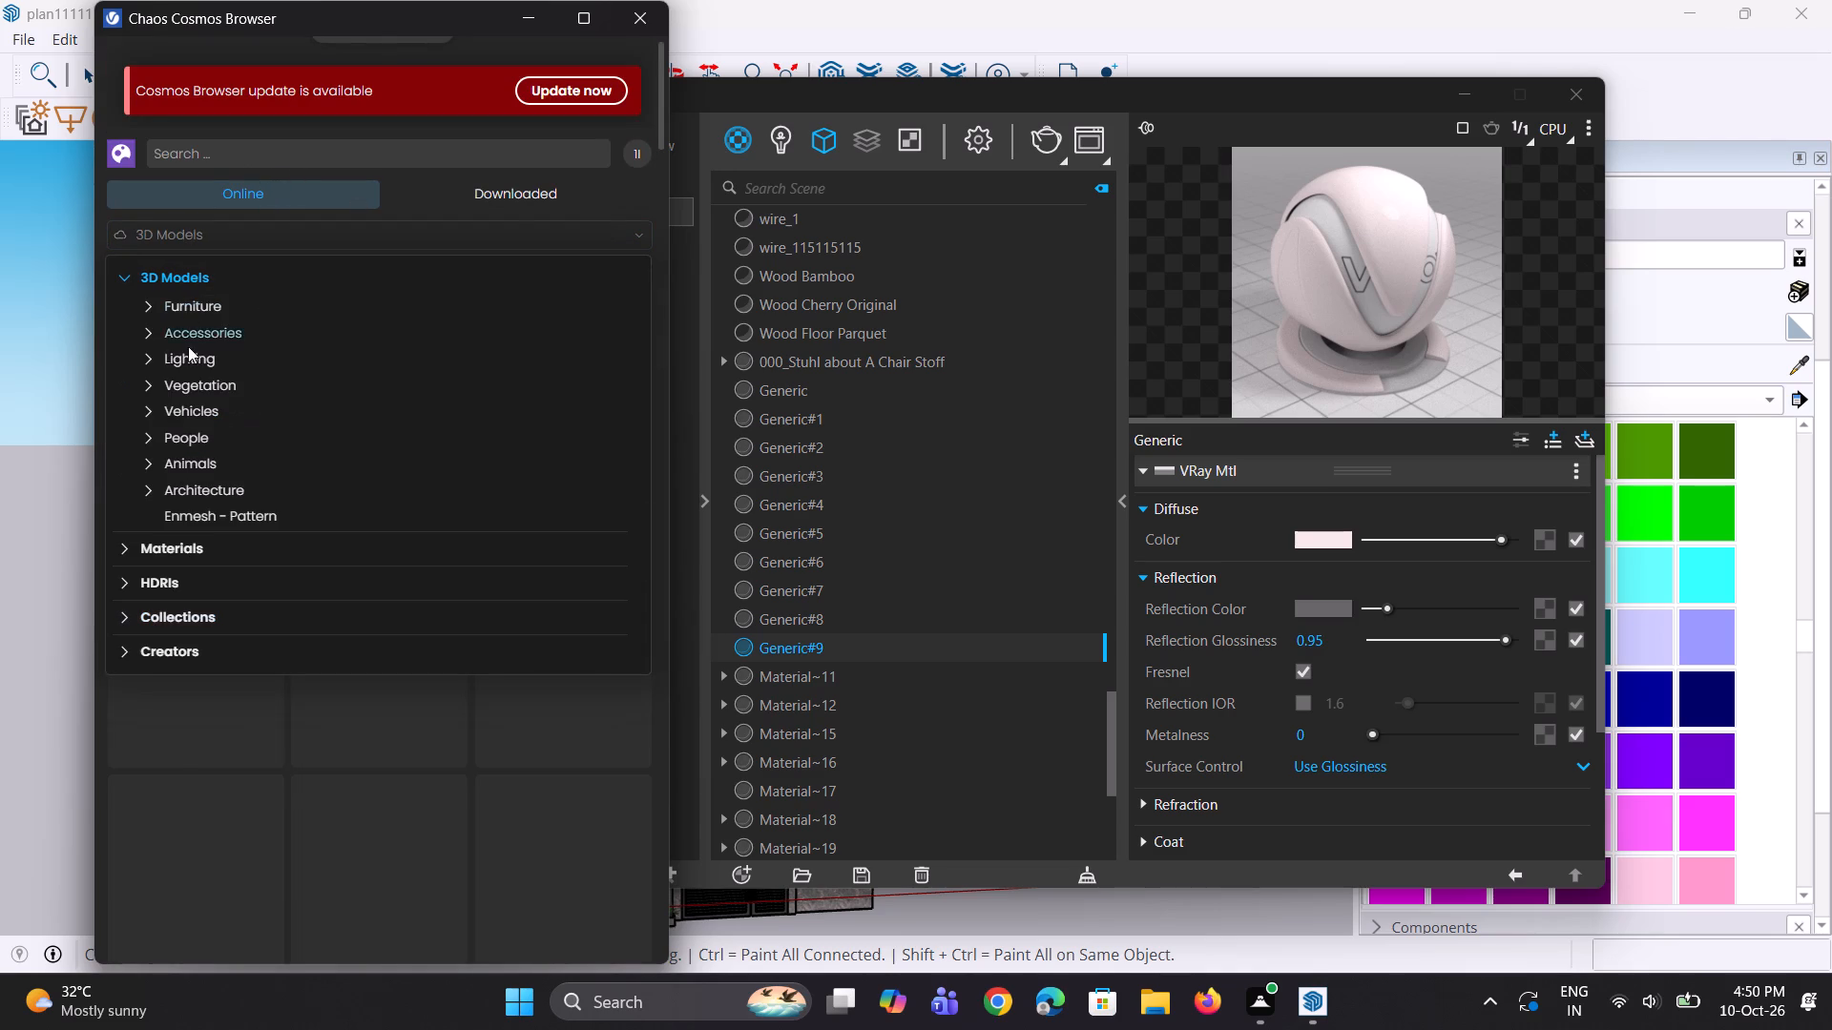
left_click(190, 371)
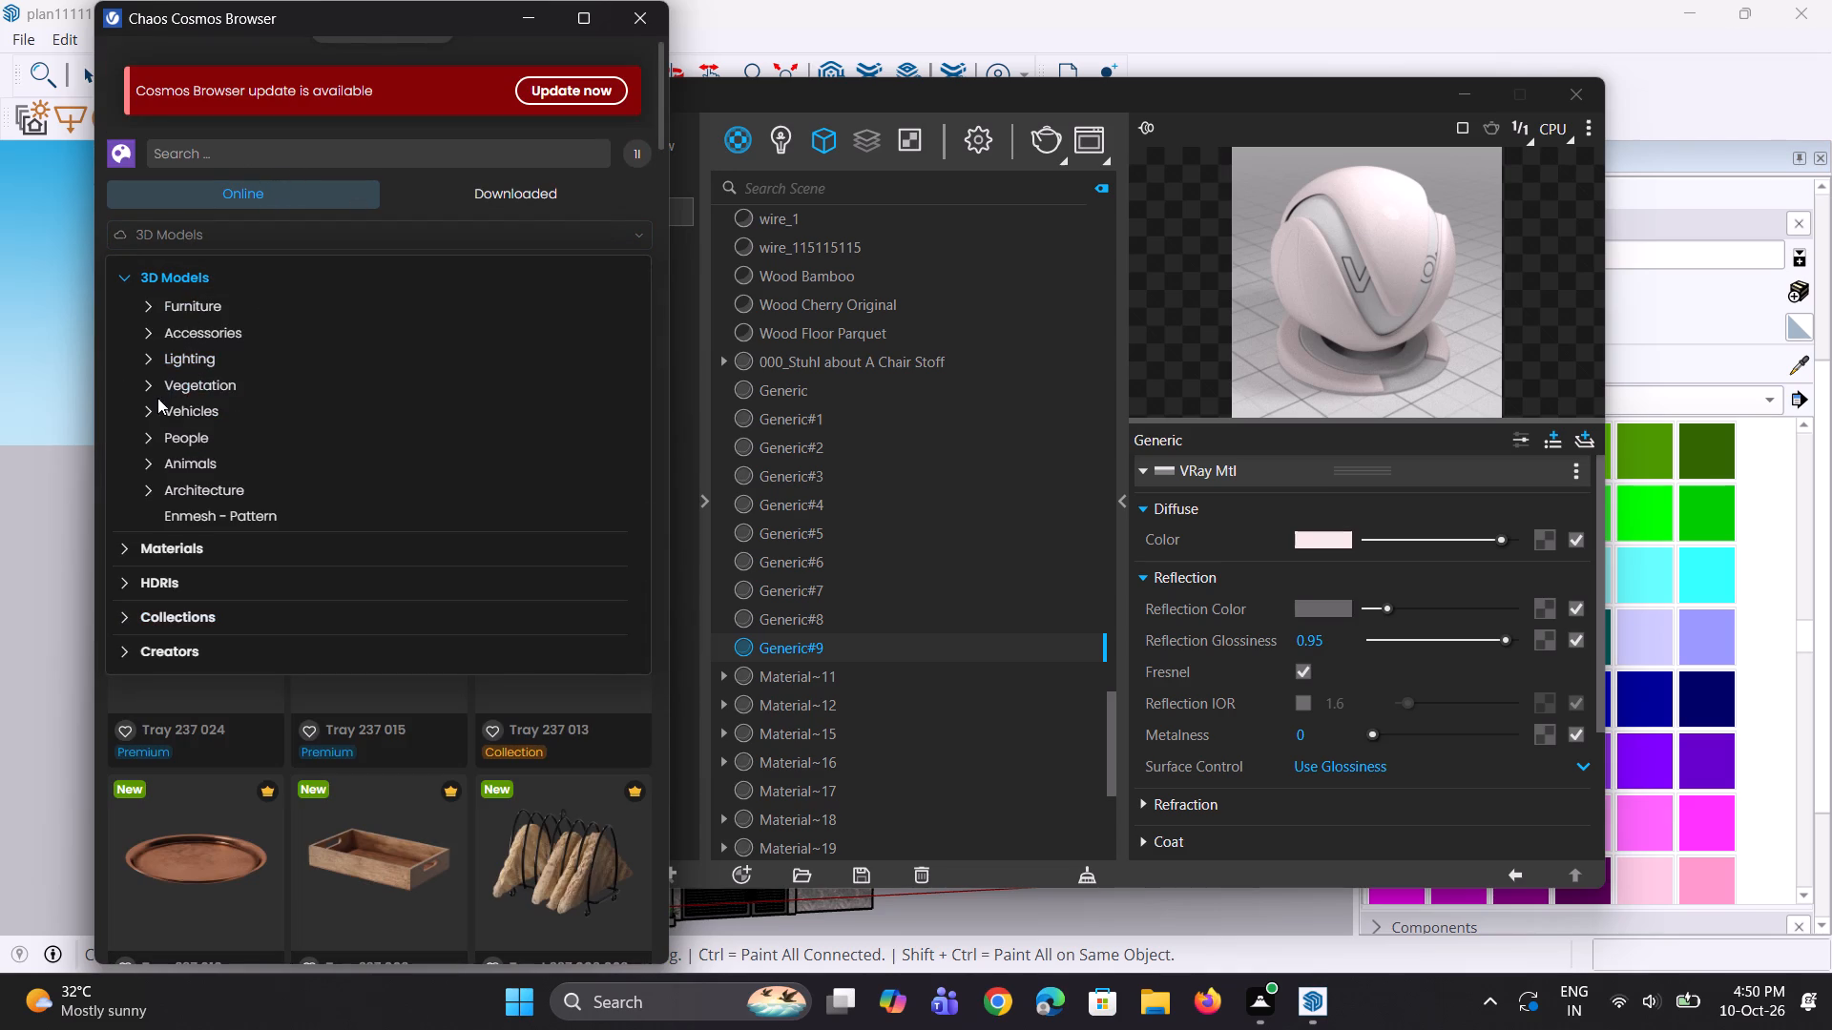
left_click(190, 367)
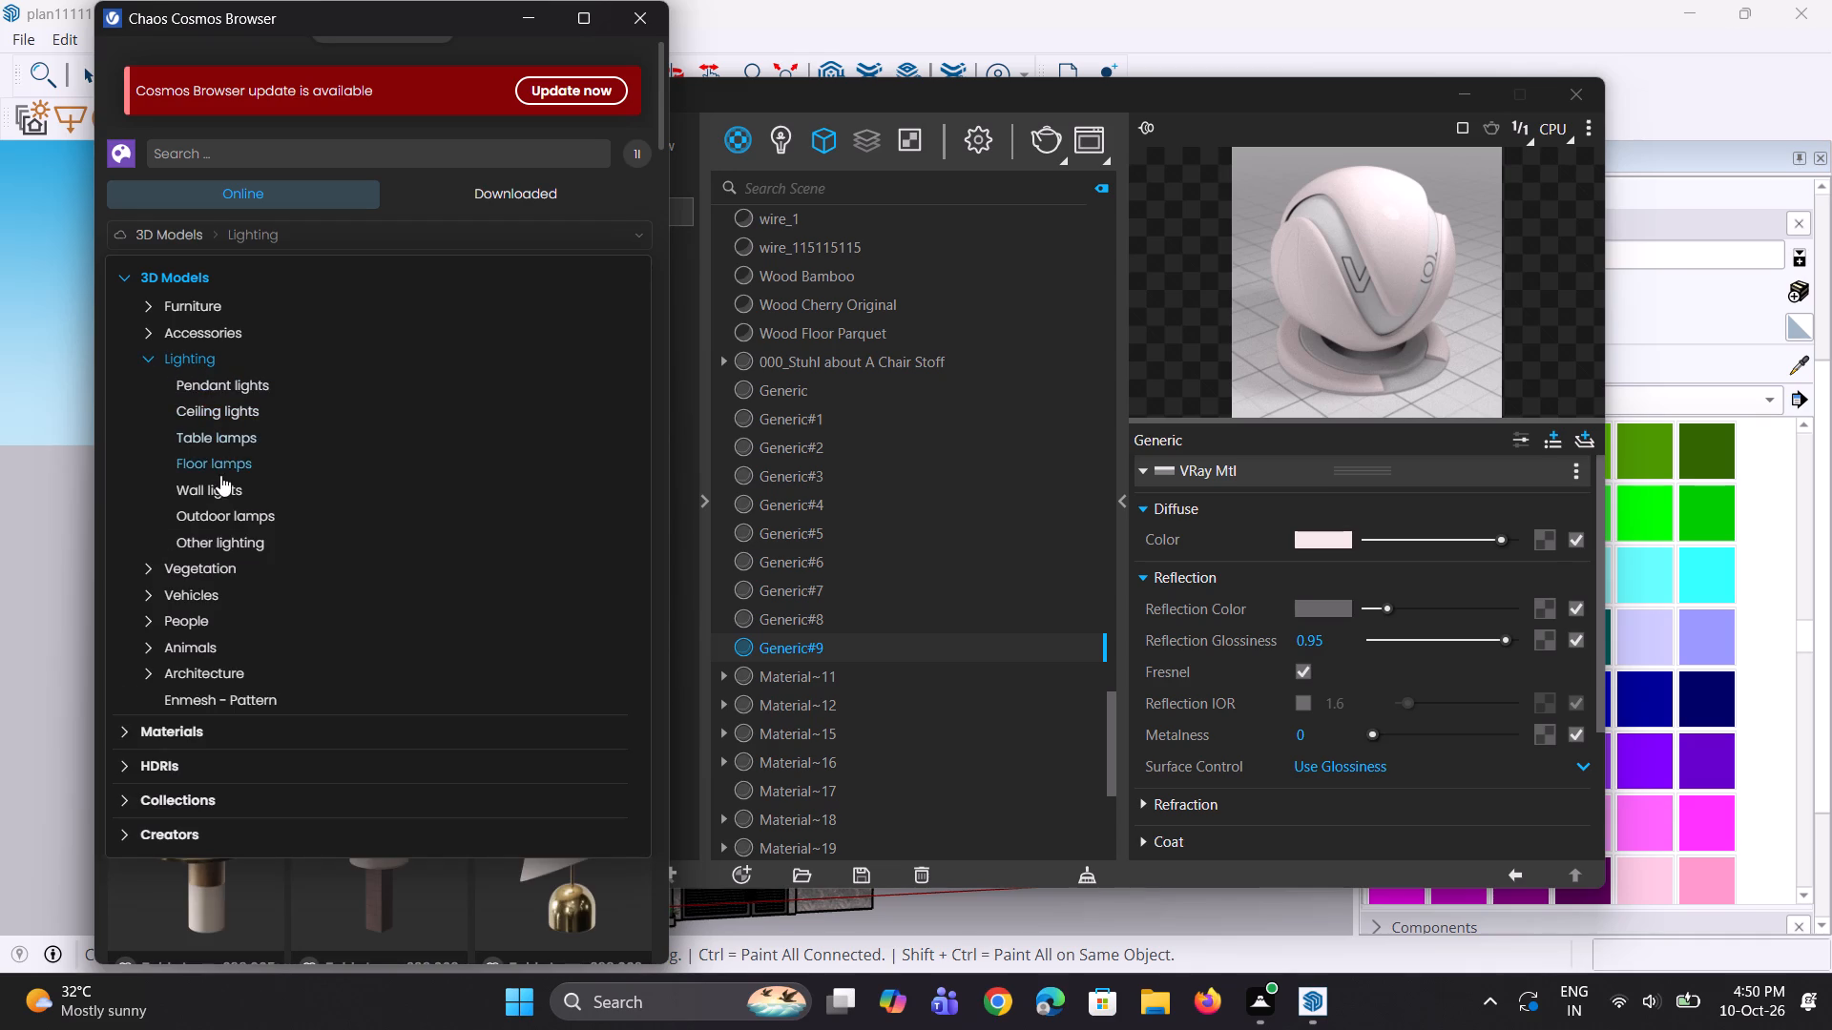
left_click(236, 418)
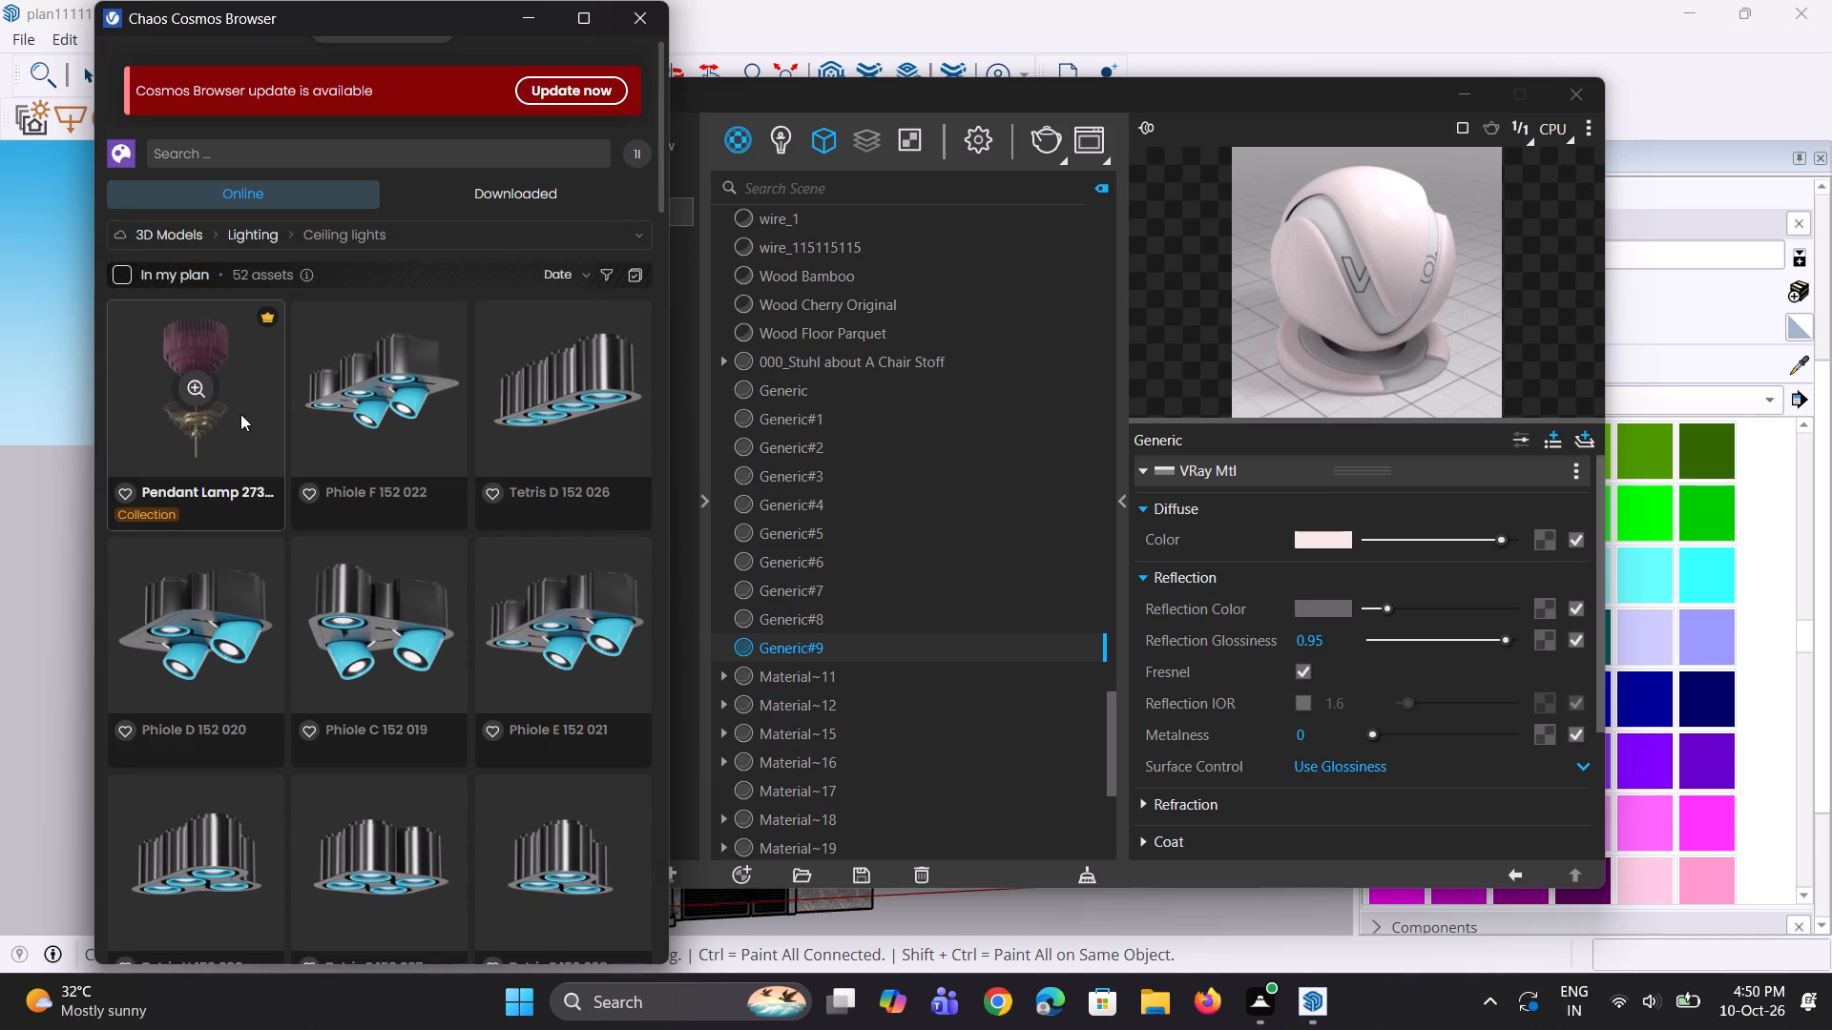
Import the round Tlon Light 950 ceiling light, and close the Cosmos browser and the V-Ray Asset Editor.
scroll(384, 476, "down", 7)
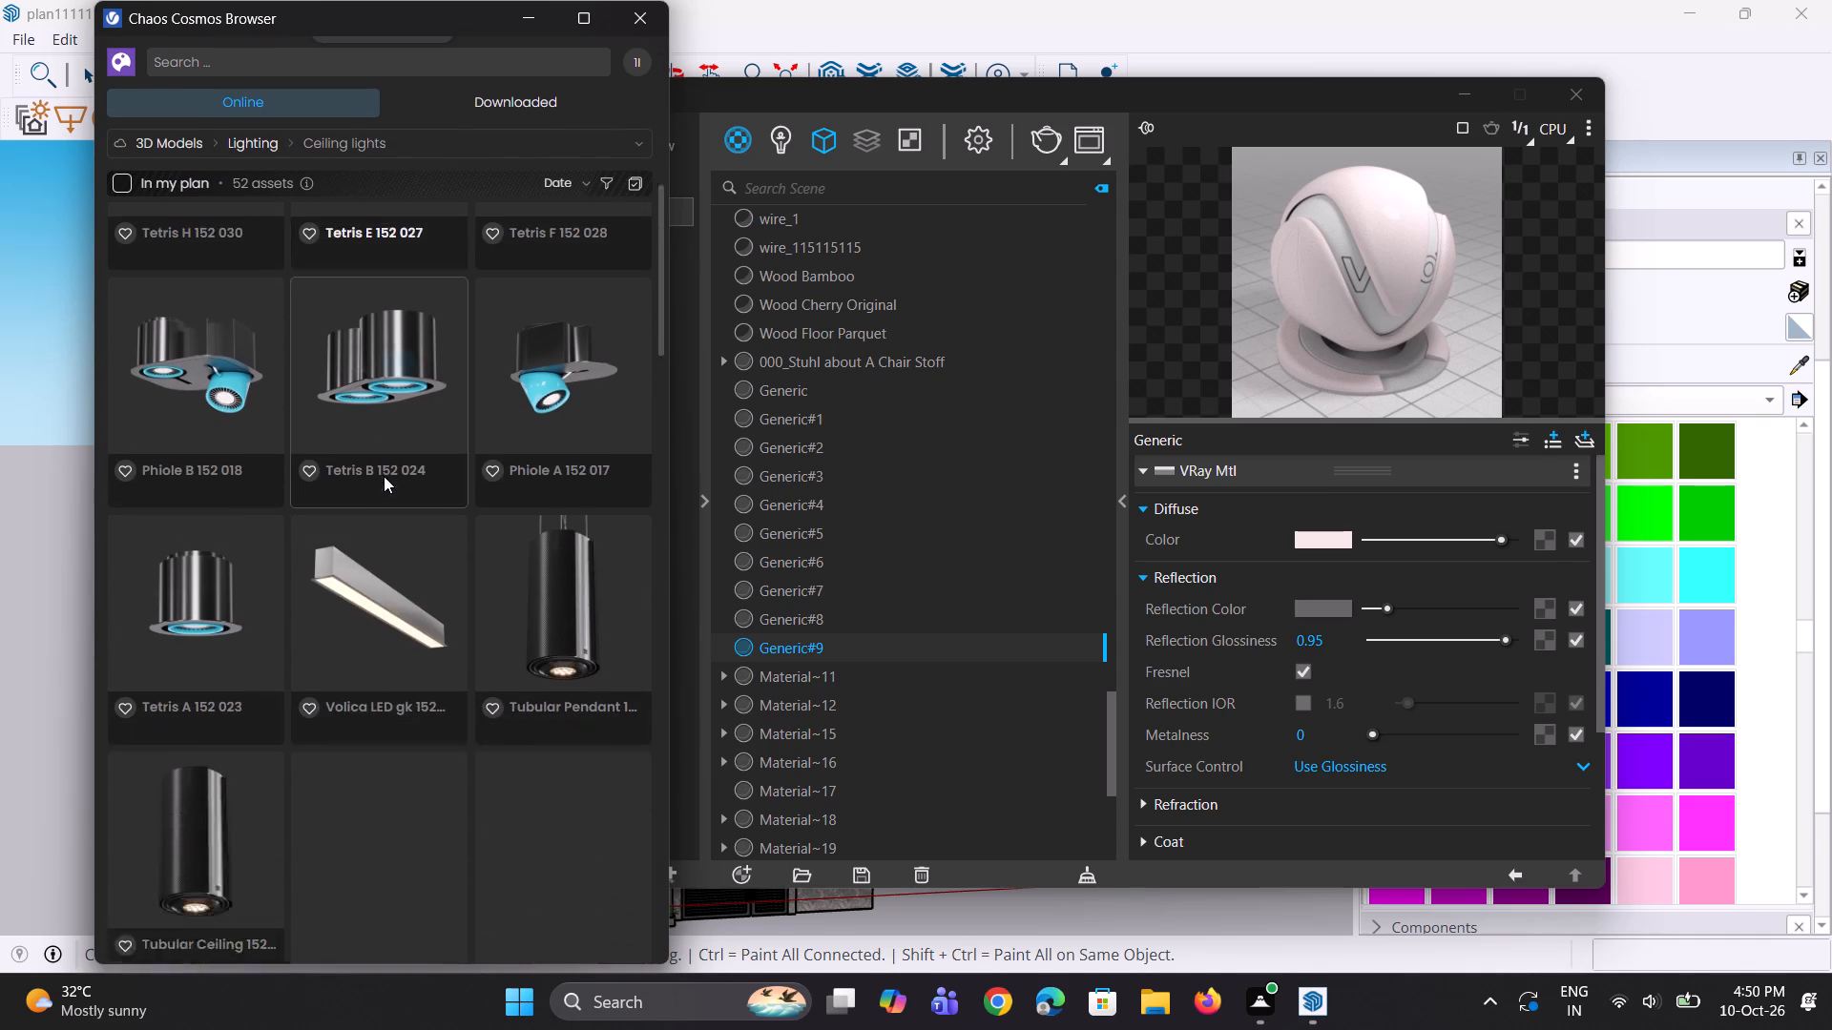
scroll(385, 477, "down", 3)
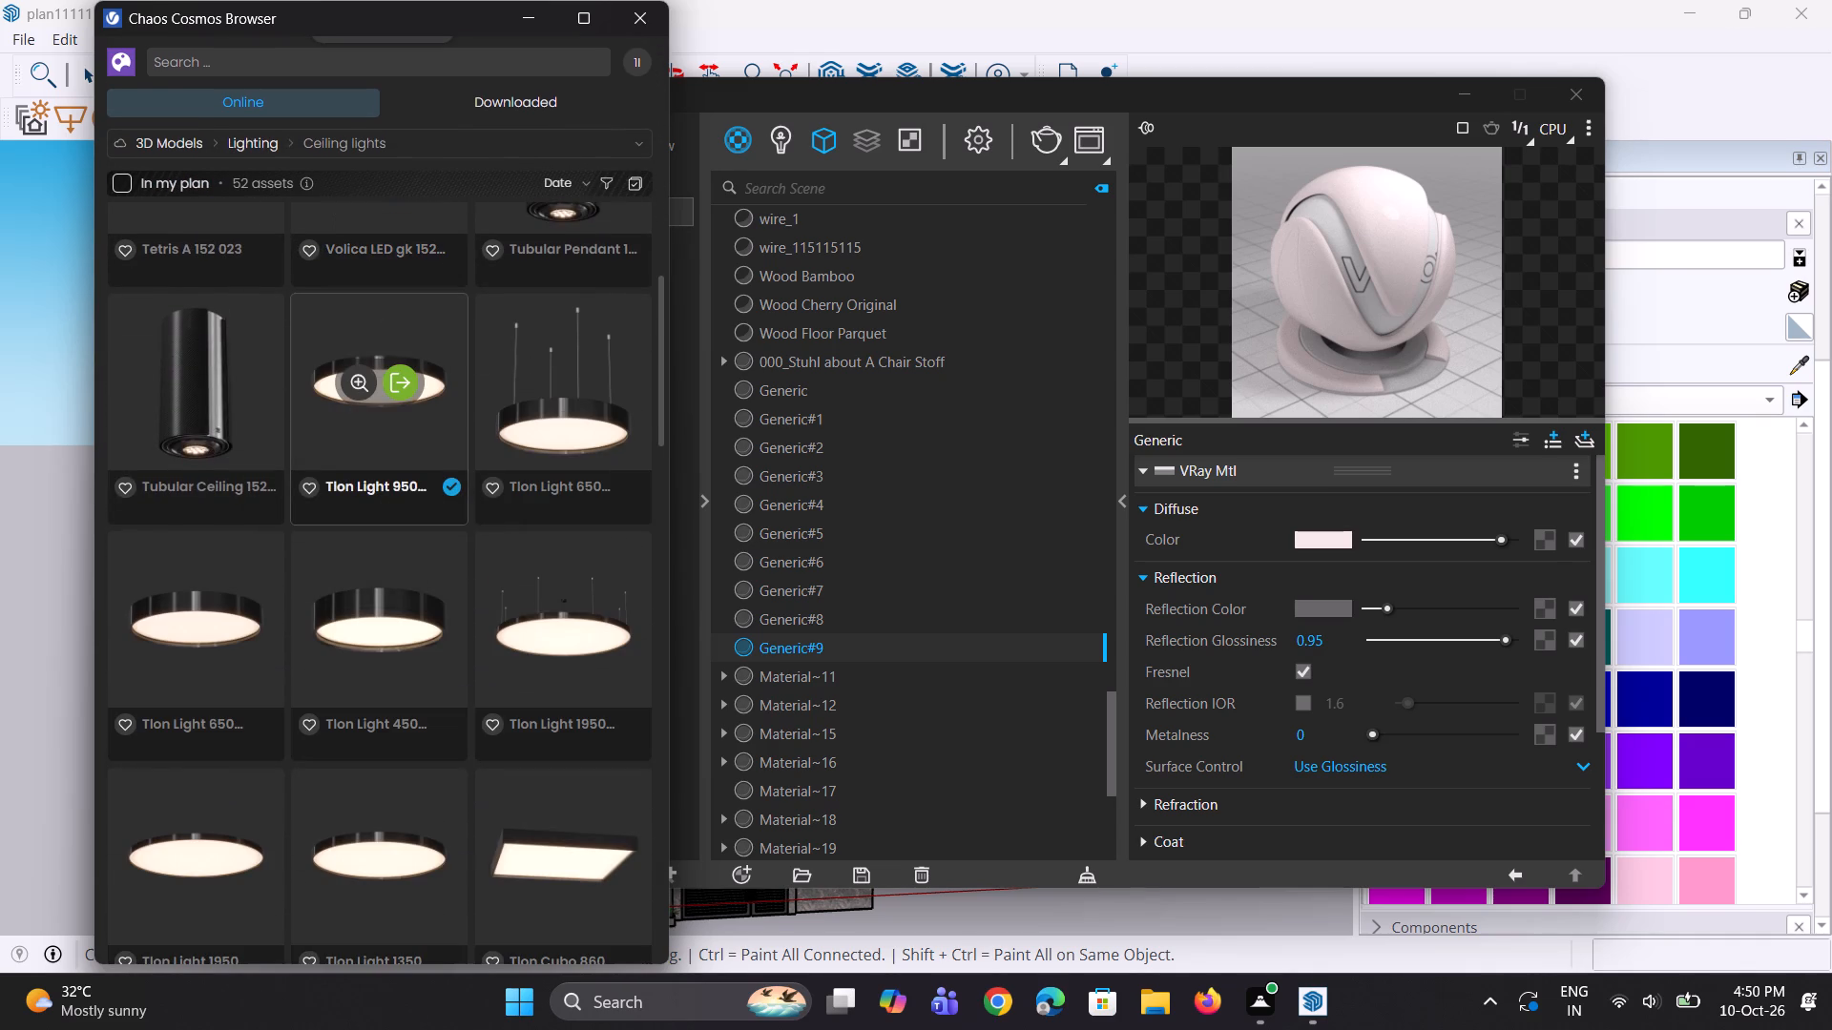
left_click(420, 393)
left_click(653, 31)
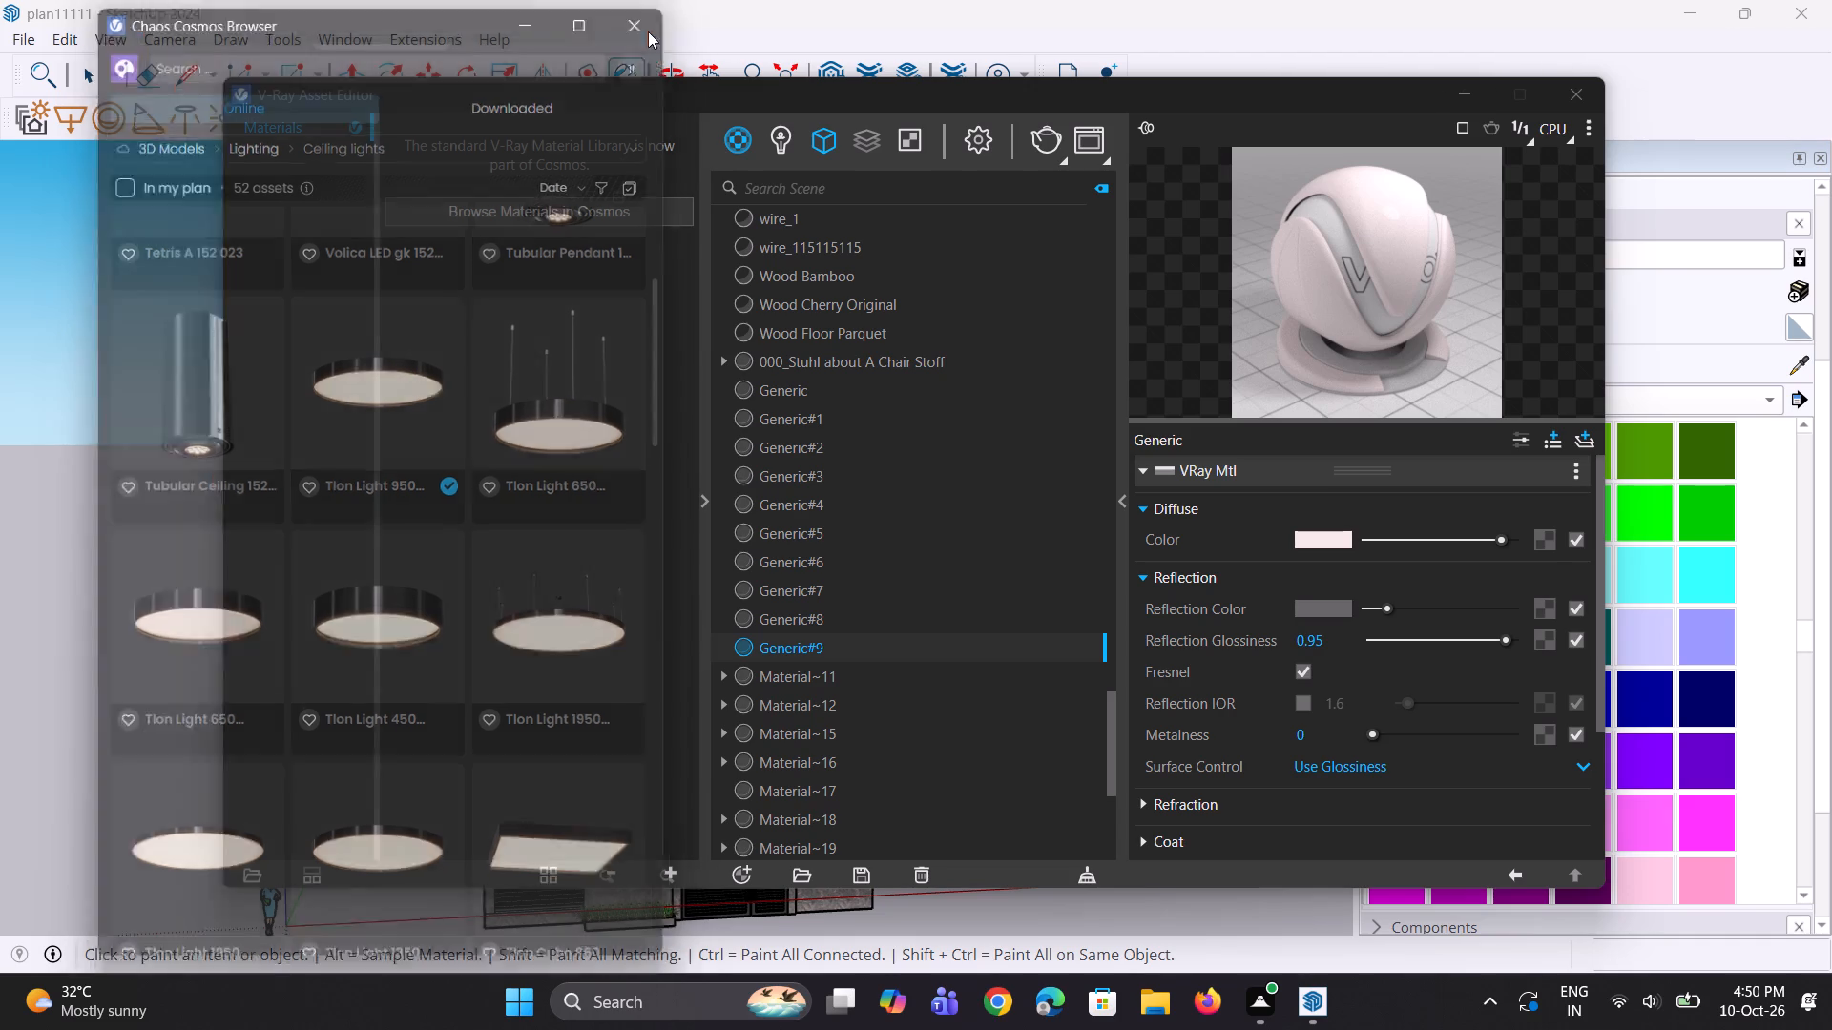
left_click(1561, 93)
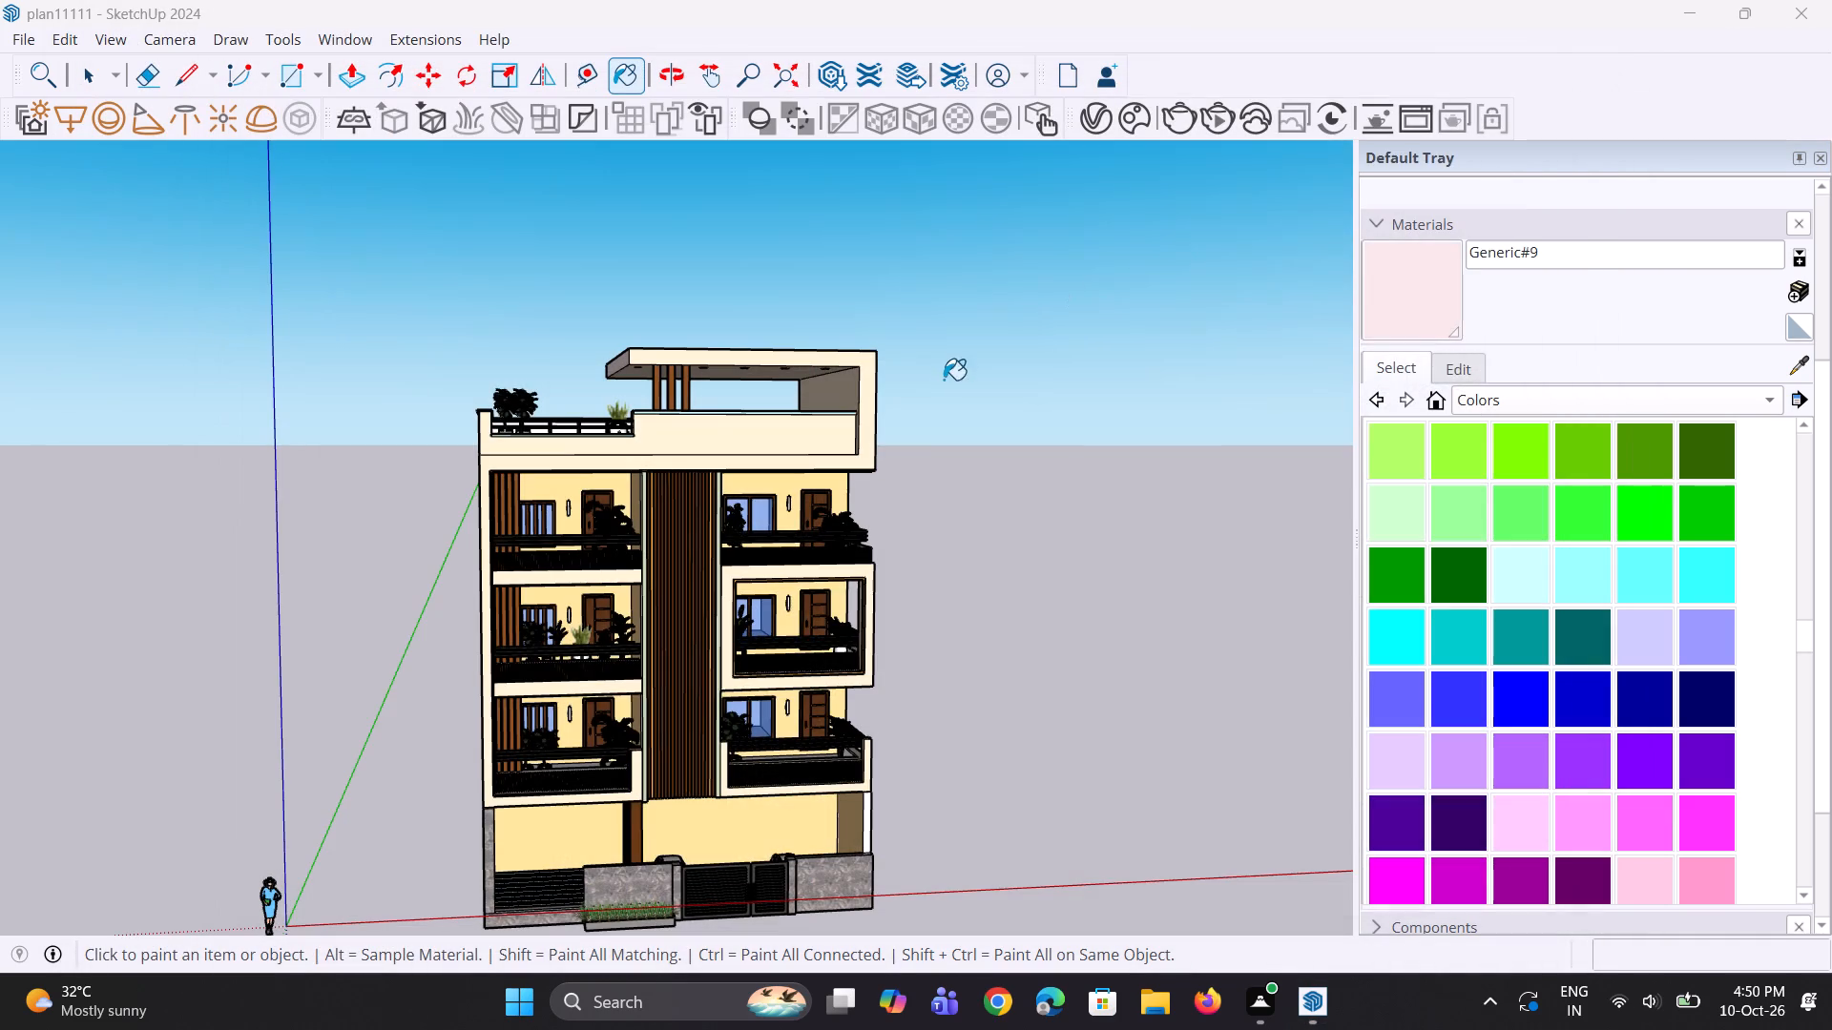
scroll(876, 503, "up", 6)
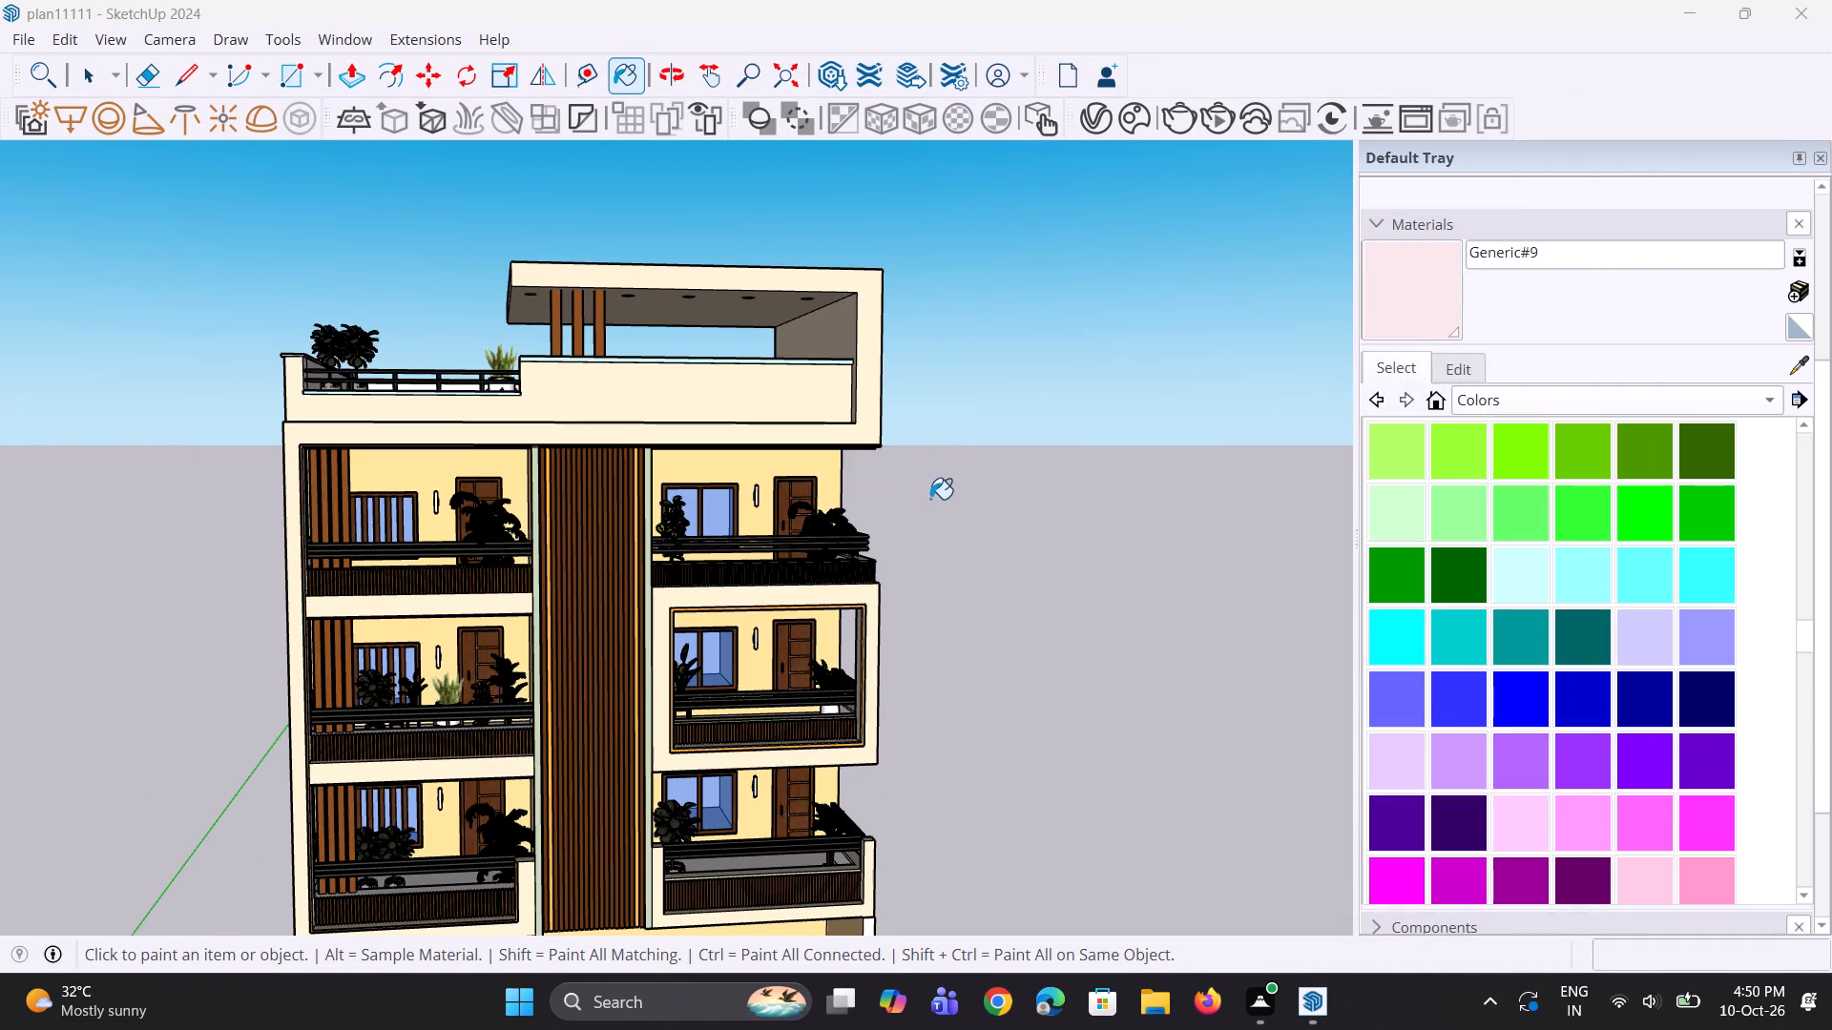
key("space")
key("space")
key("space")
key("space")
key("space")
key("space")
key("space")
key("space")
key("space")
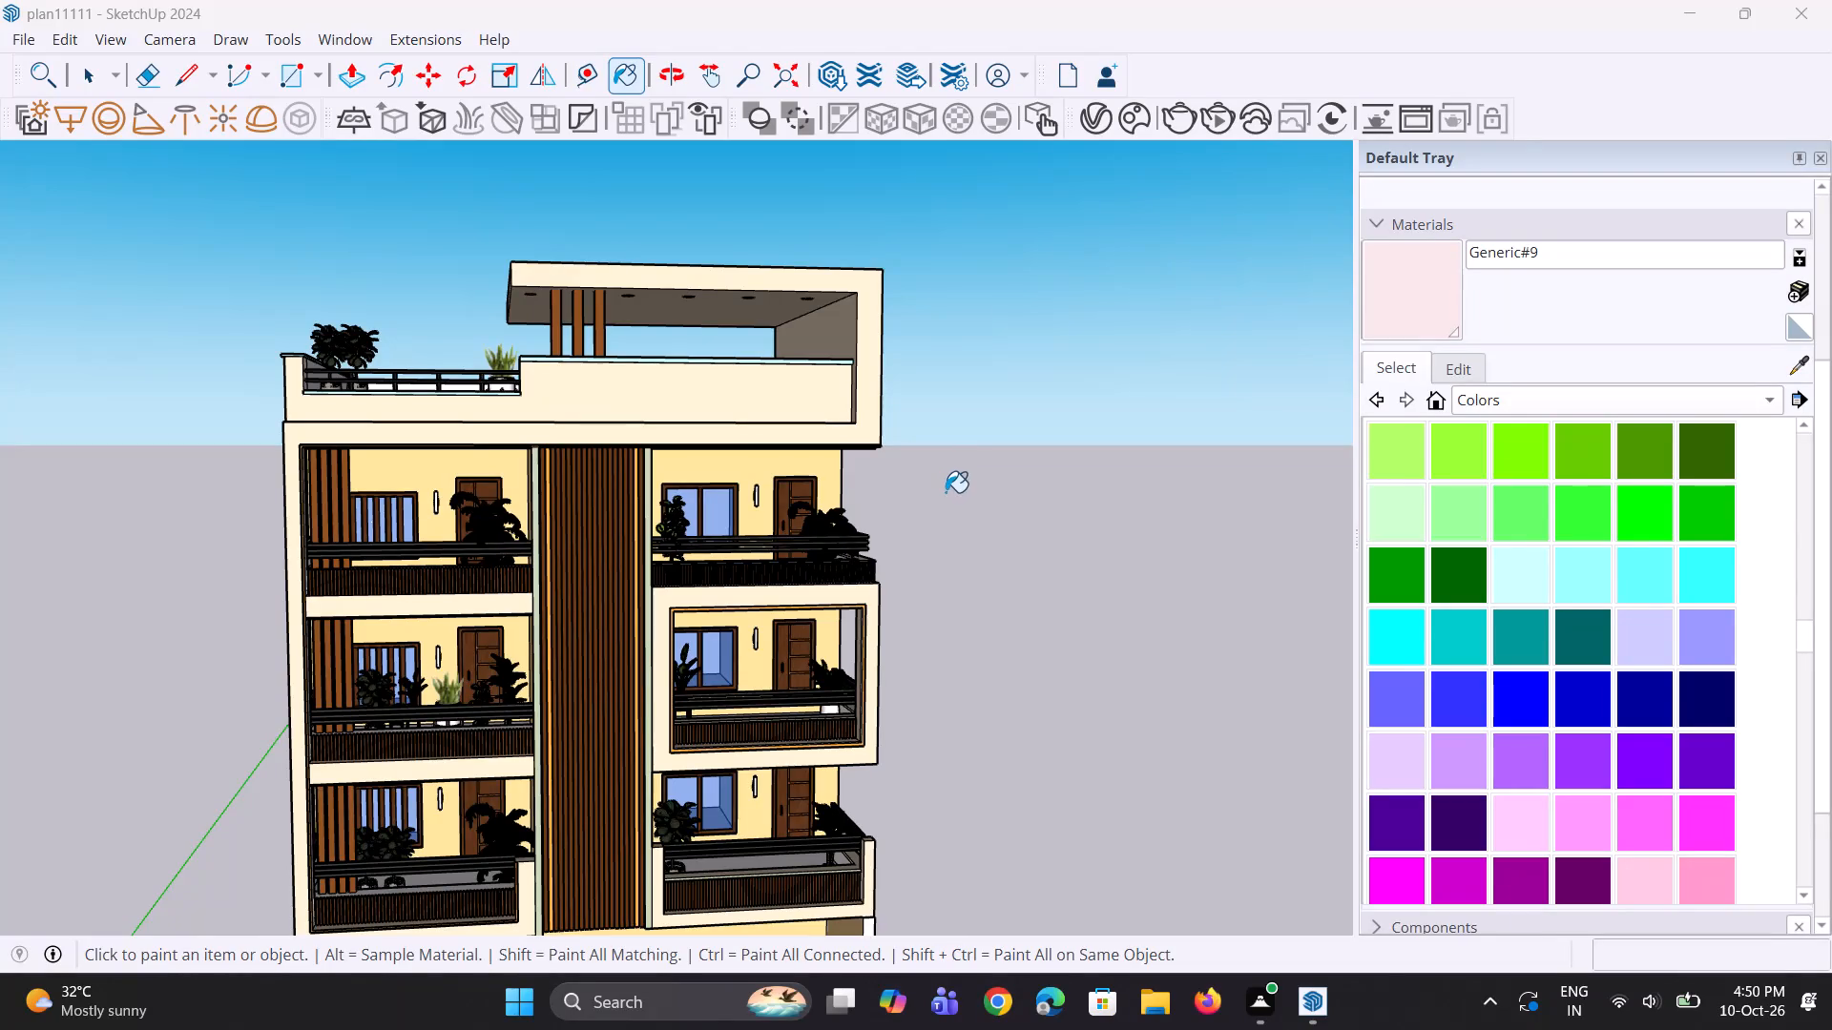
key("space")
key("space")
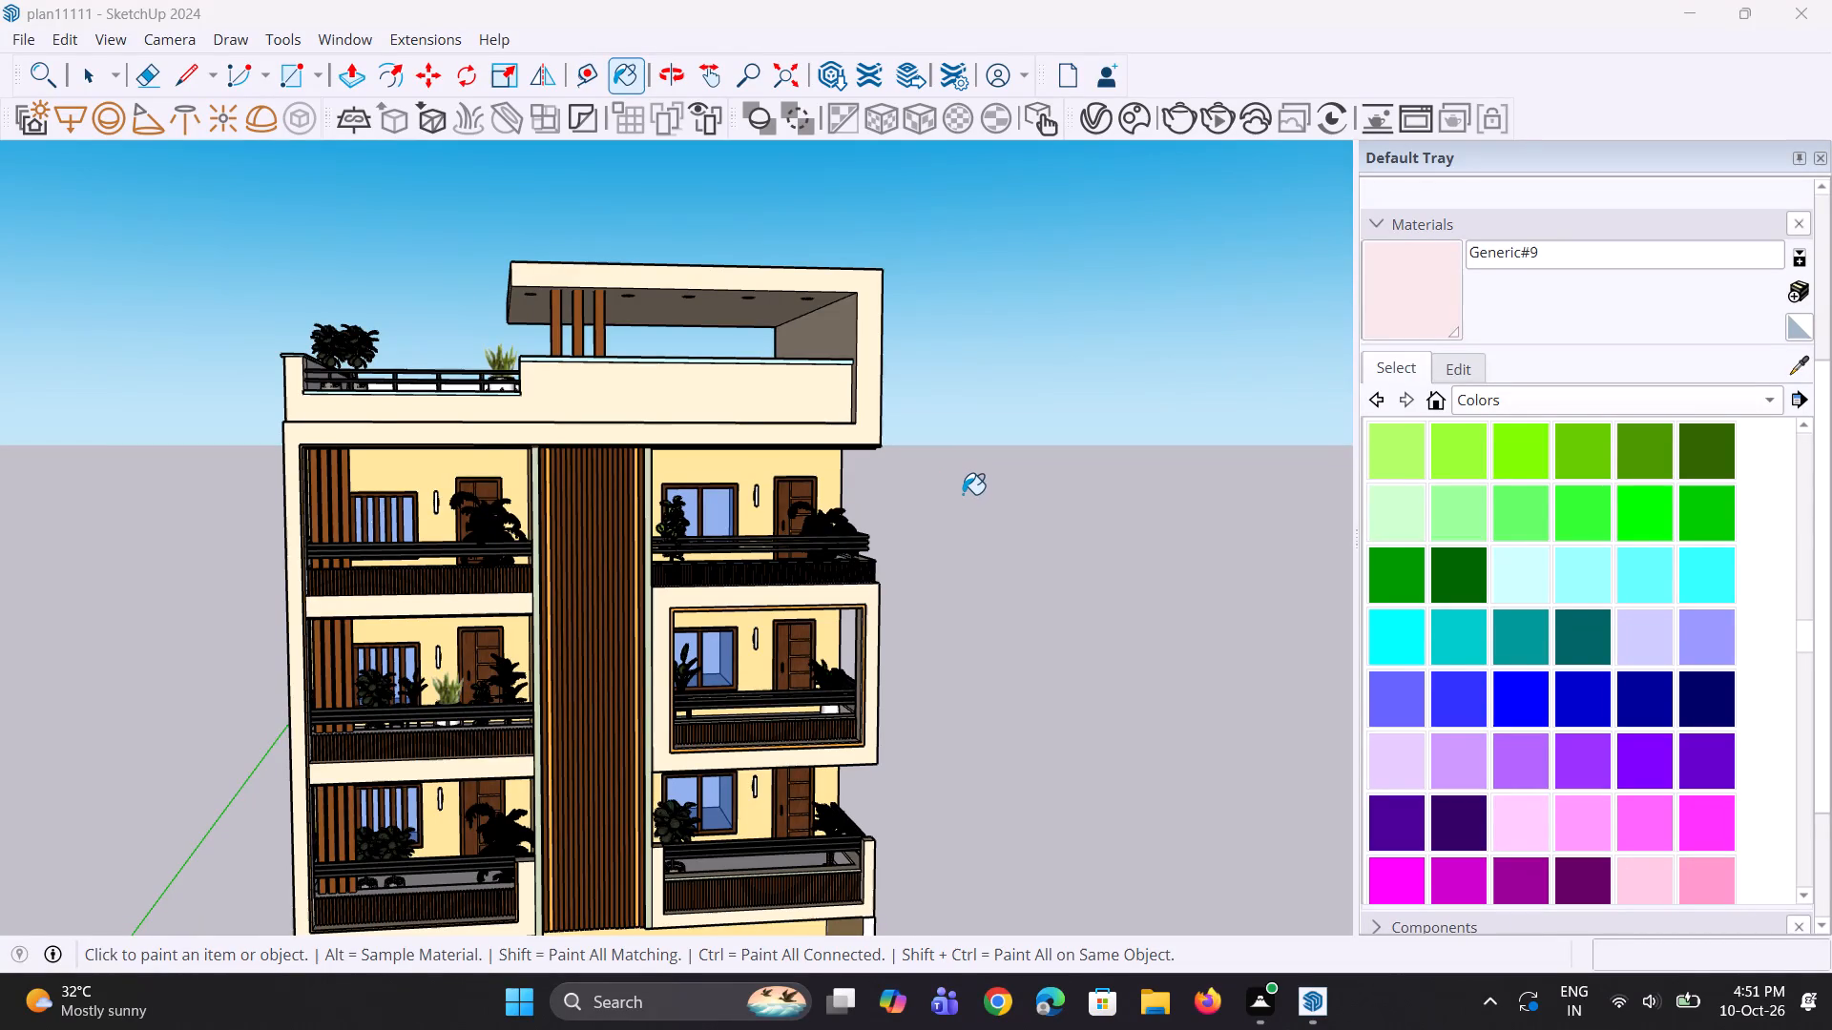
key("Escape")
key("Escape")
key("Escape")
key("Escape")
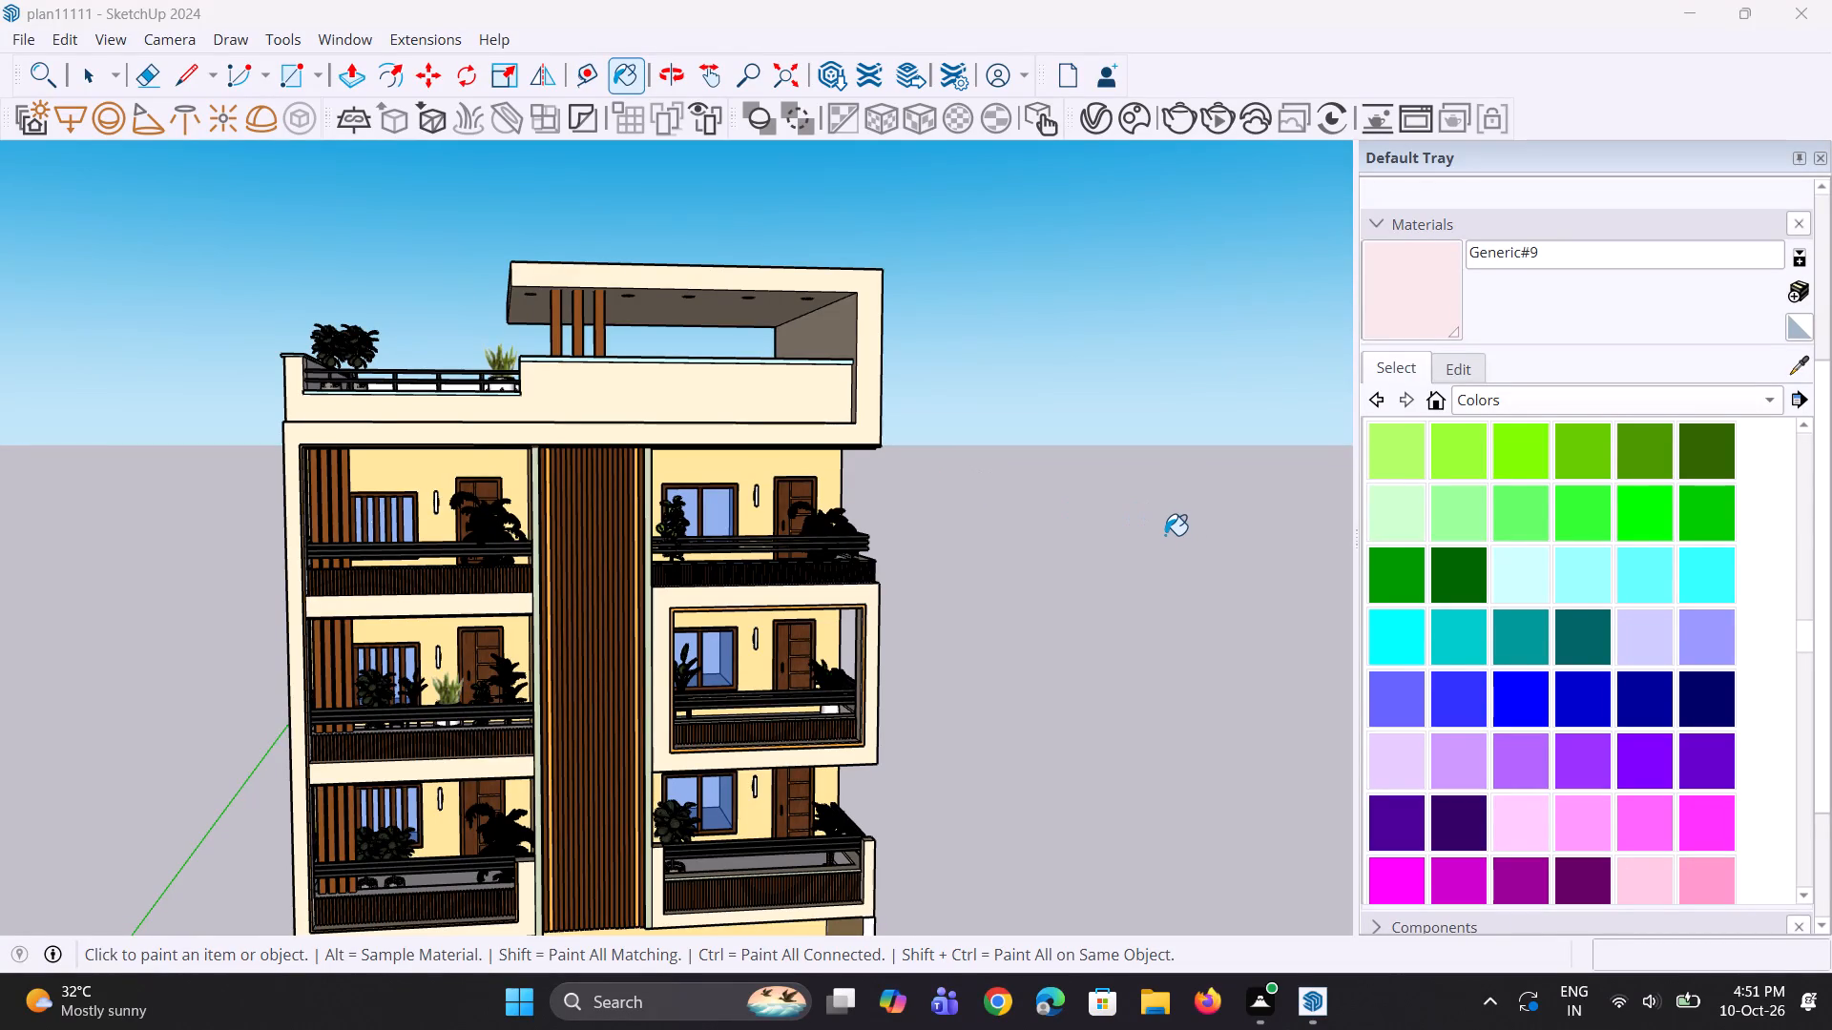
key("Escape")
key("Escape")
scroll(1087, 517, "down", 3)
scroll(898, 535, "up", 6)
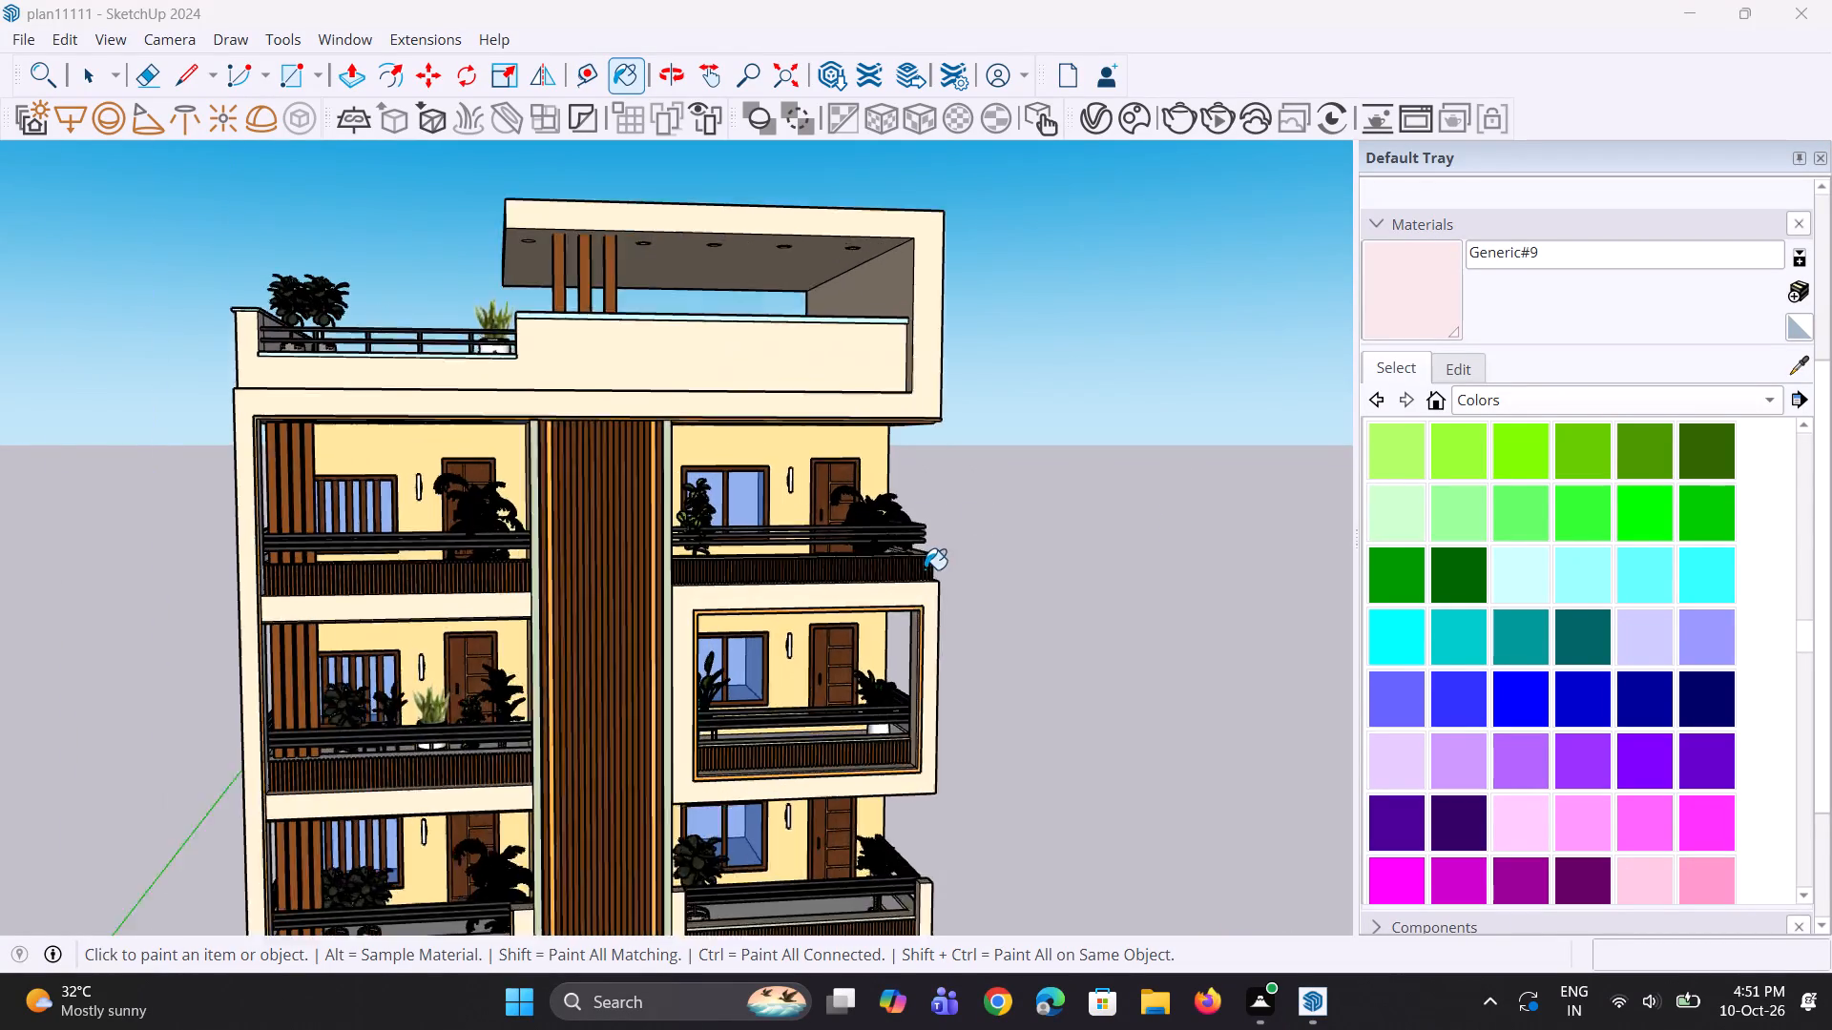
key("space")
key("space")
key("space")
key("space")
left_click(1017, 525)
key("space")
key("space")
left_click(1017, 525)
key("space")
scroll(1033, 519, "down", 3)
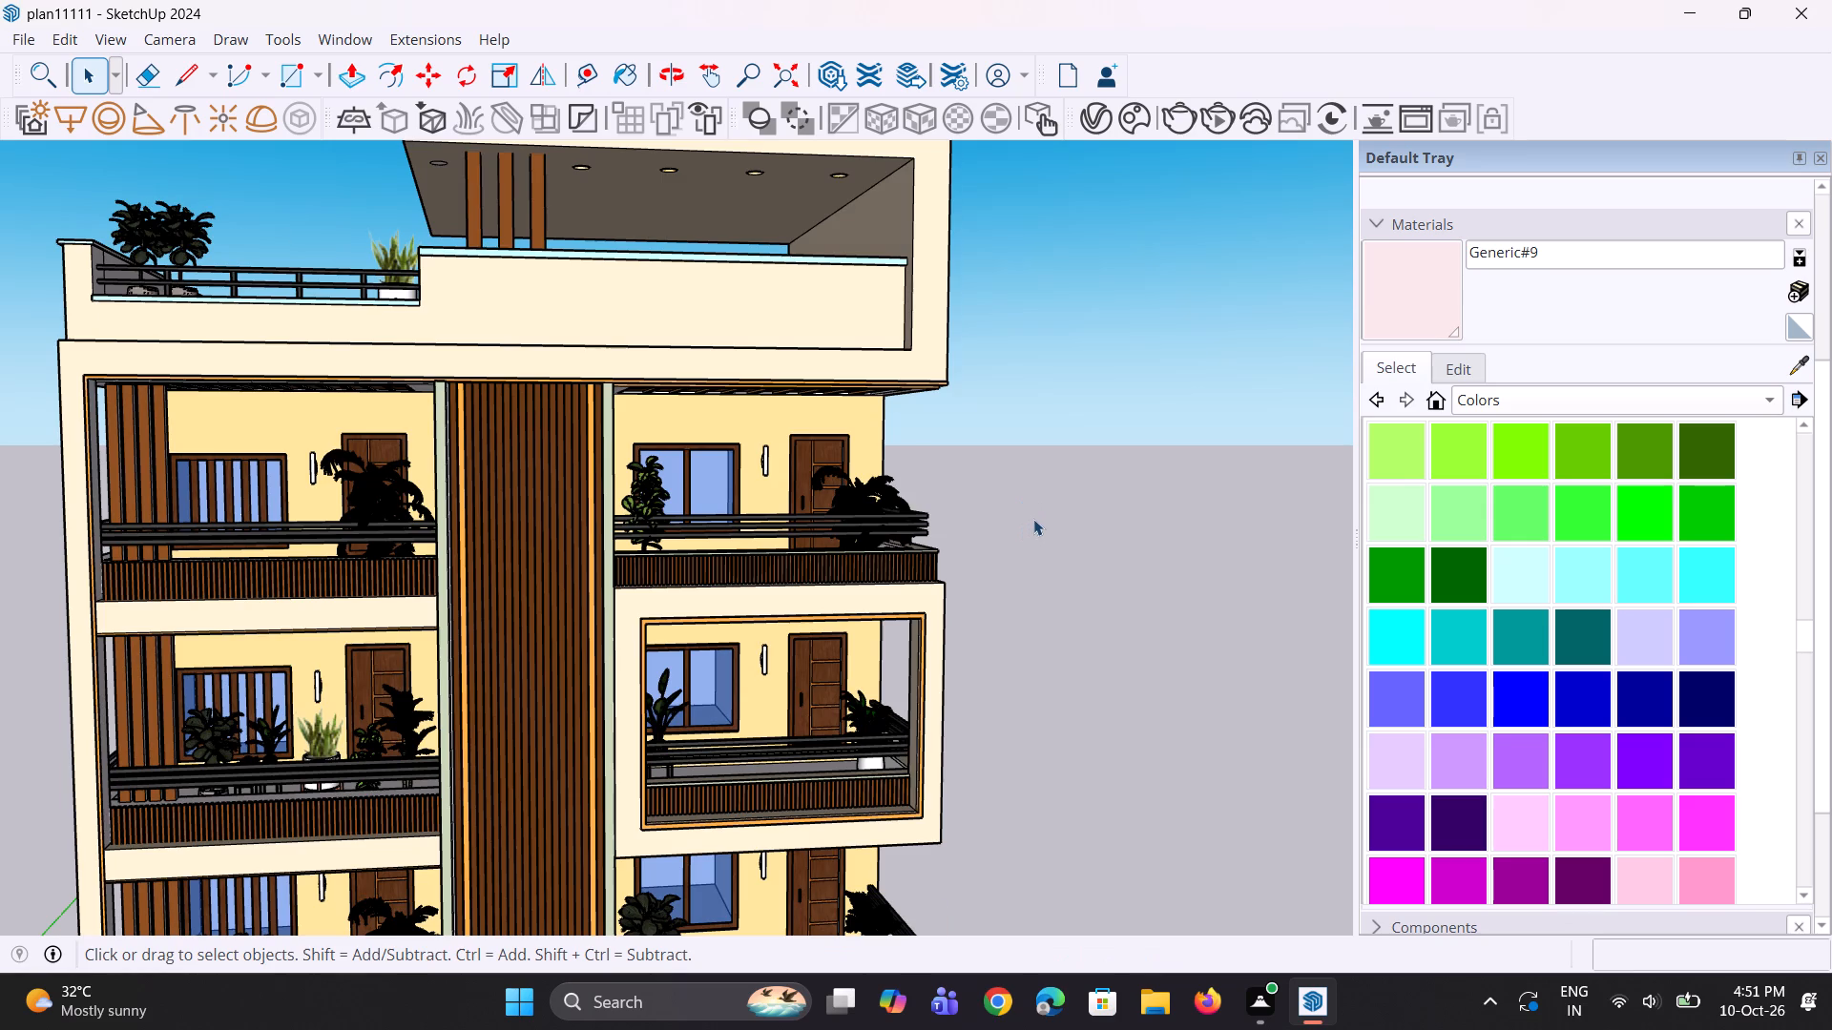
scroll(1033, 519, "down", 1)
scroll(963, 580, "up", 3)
Open the V-Ray Asset Editor and browse Chaos Cosmos to the Ceiling lights category under 3D Models, Lighting.
left_click(1088, 131)
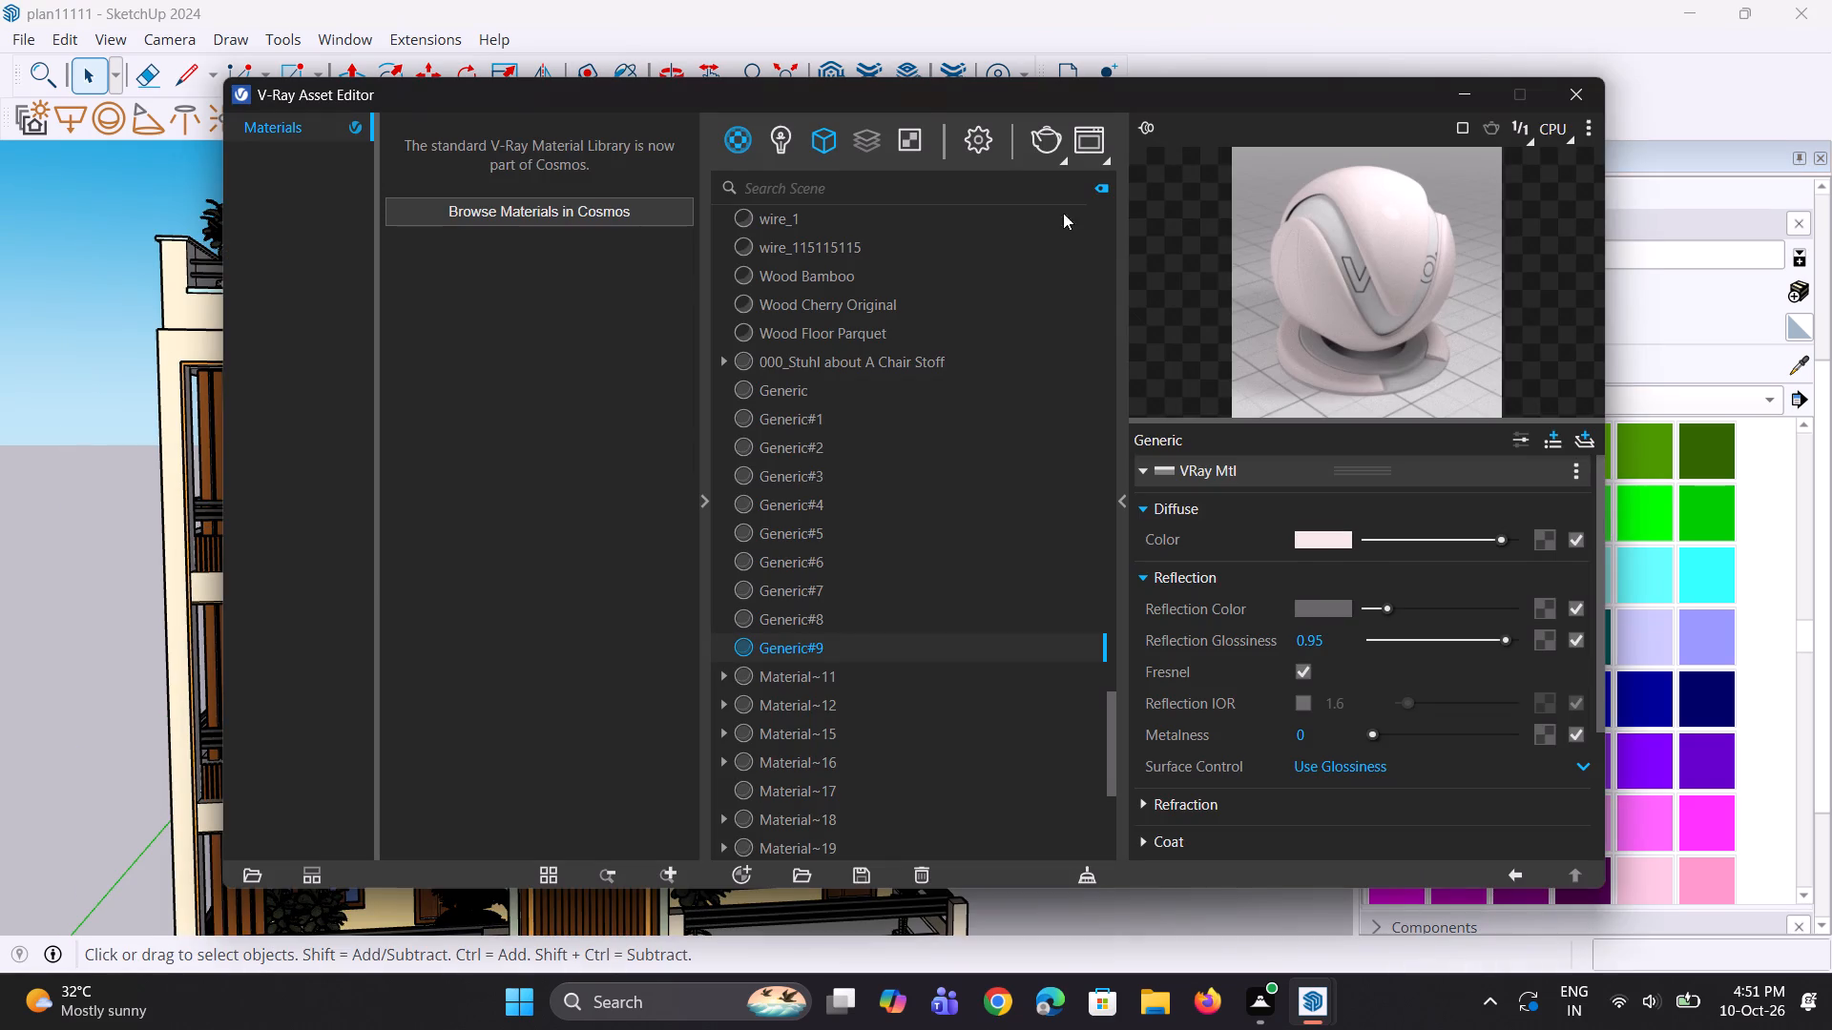
left_click(596, 221)
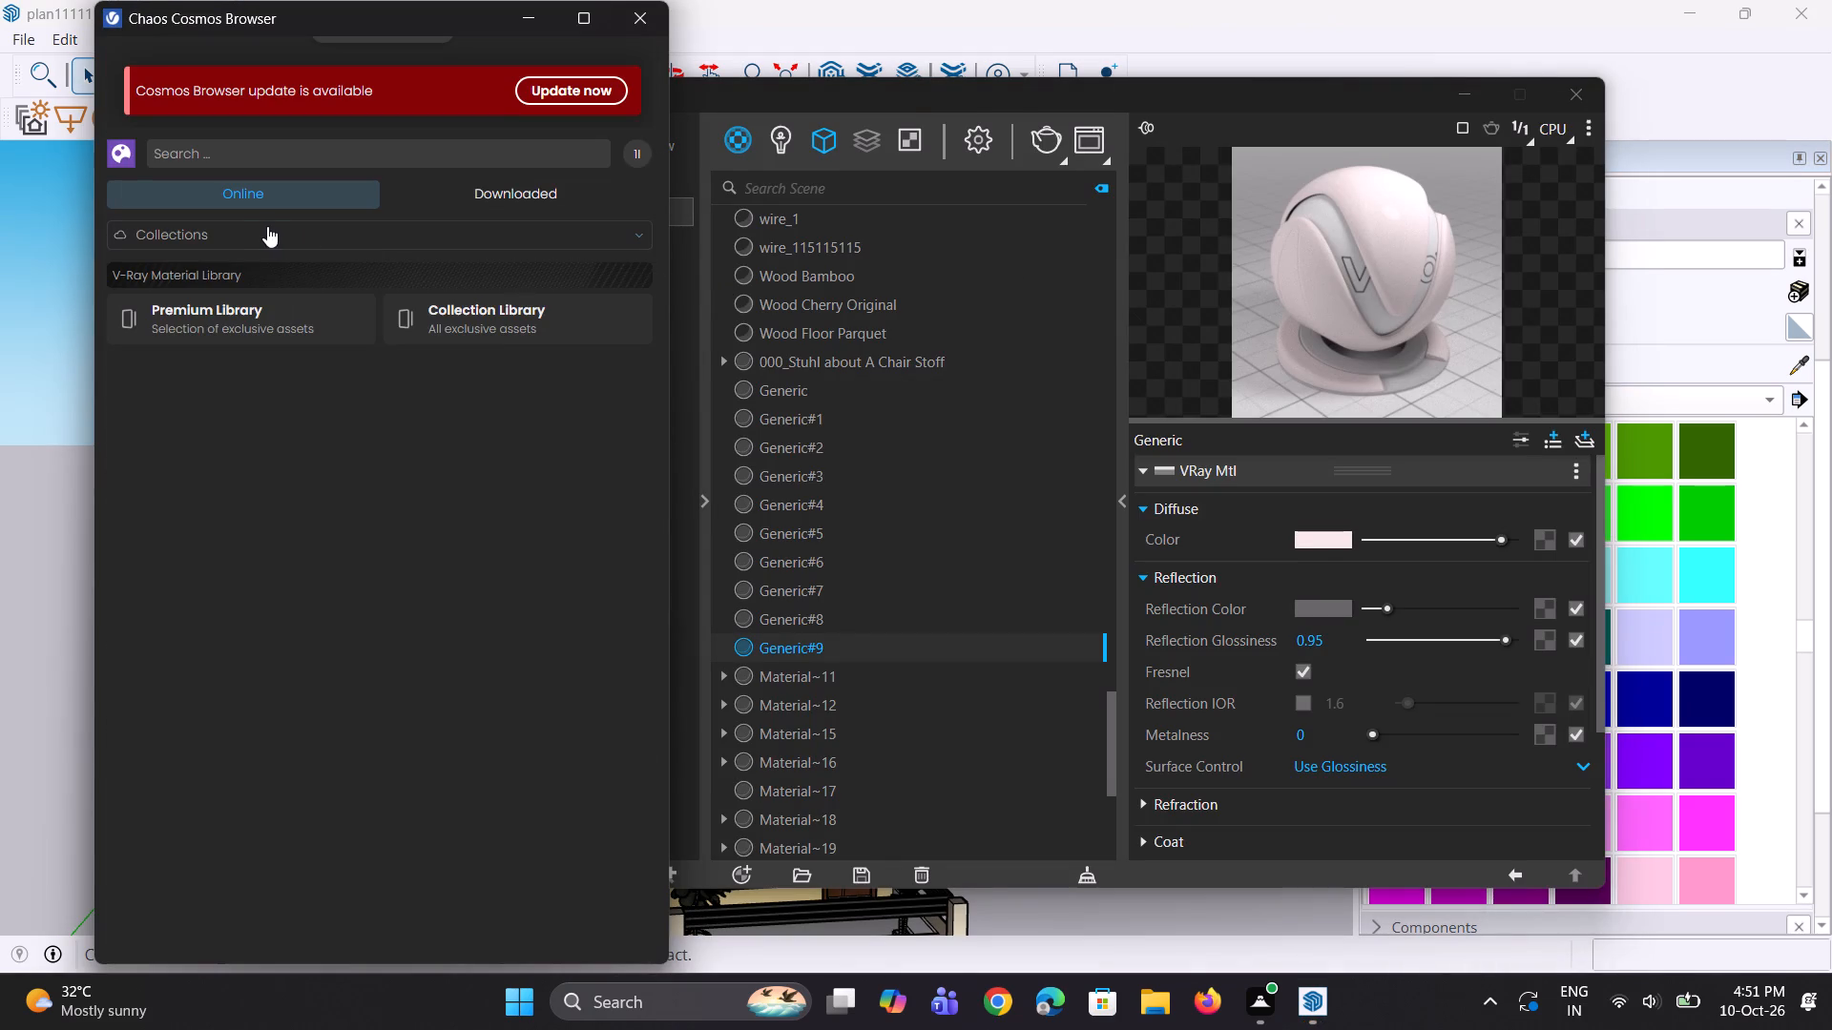
left_click(253, 228)
left_click(224, 310)
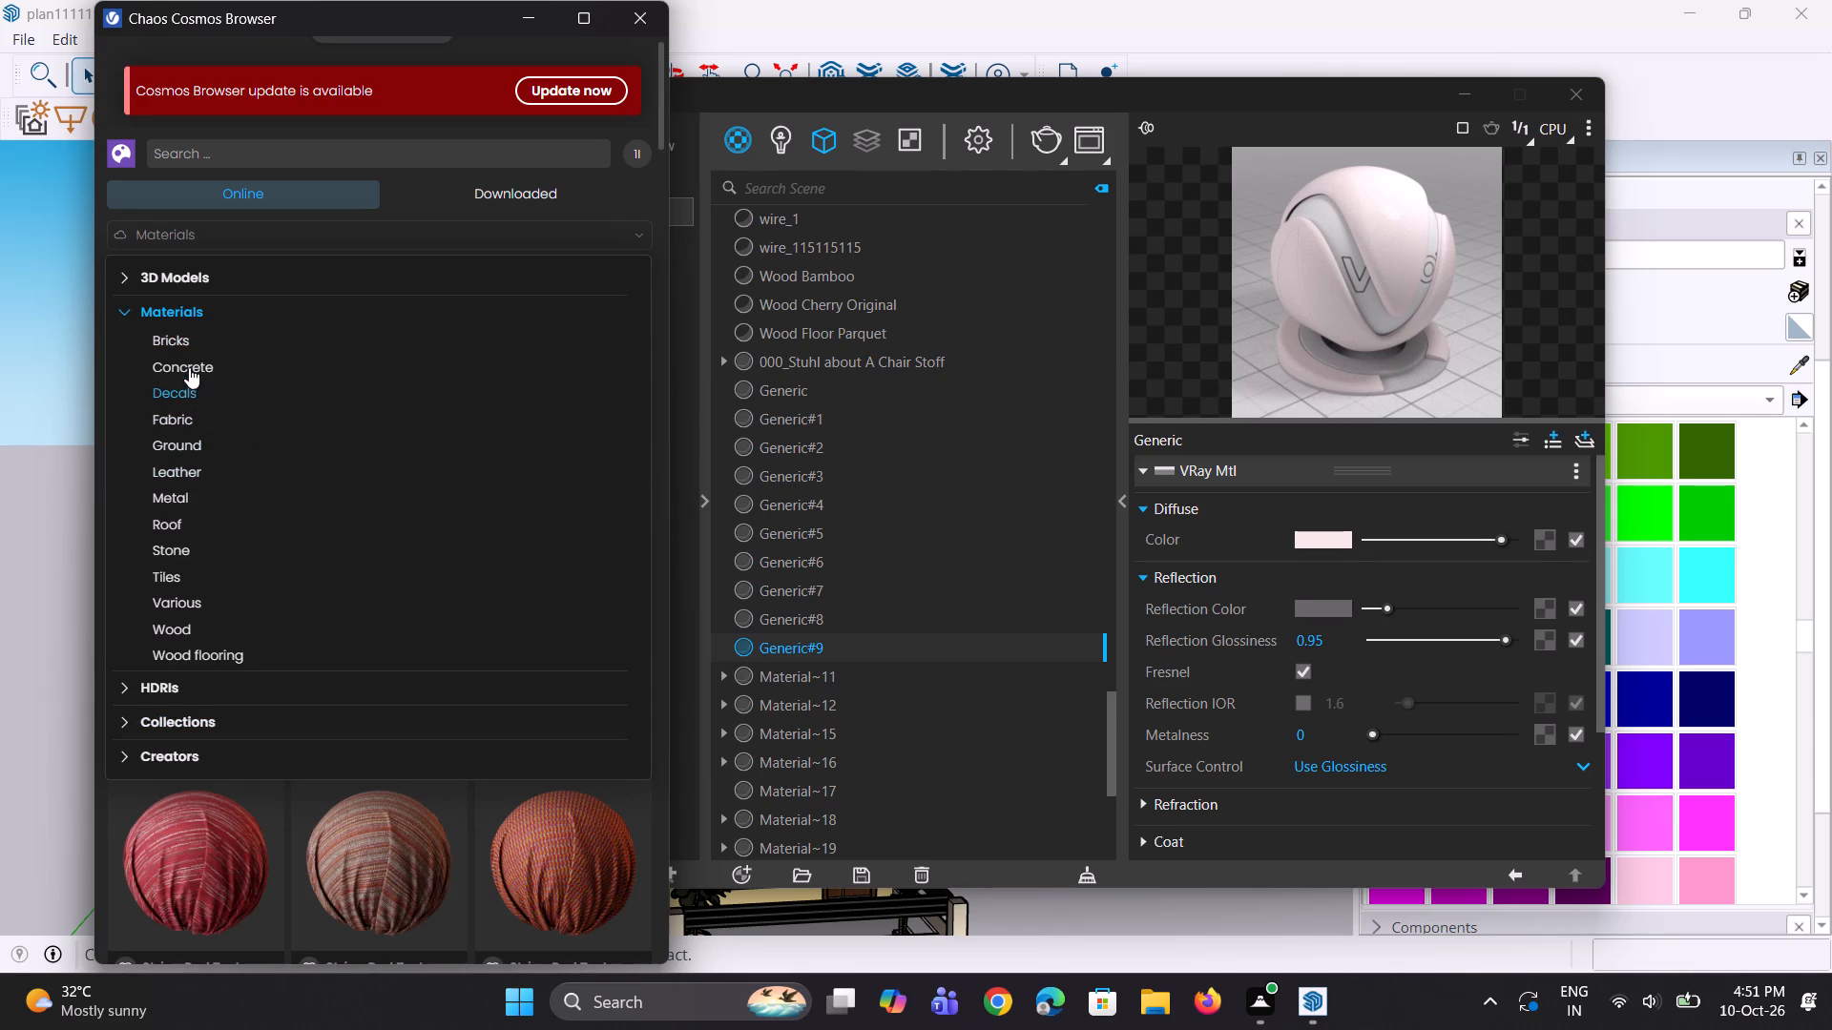
left_click(206, 290)
left_click(214, 282)
left_click(203, 361)
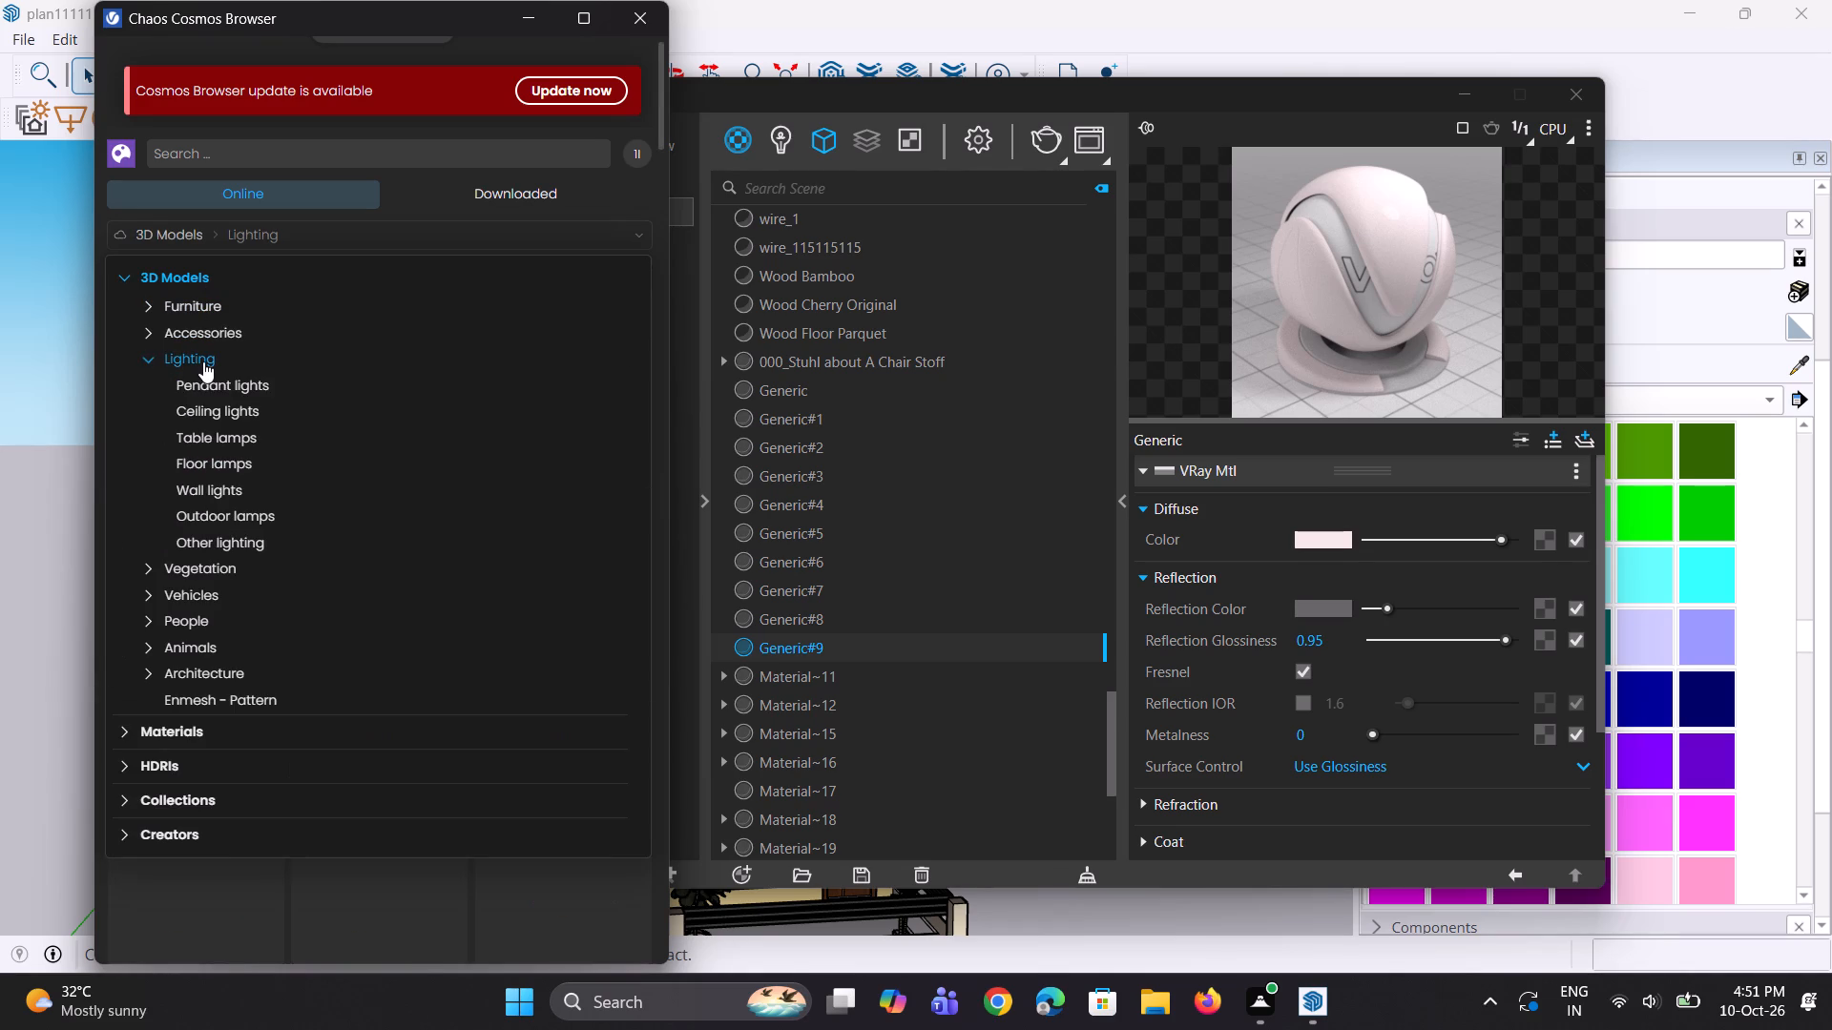
left_click(213, 413)
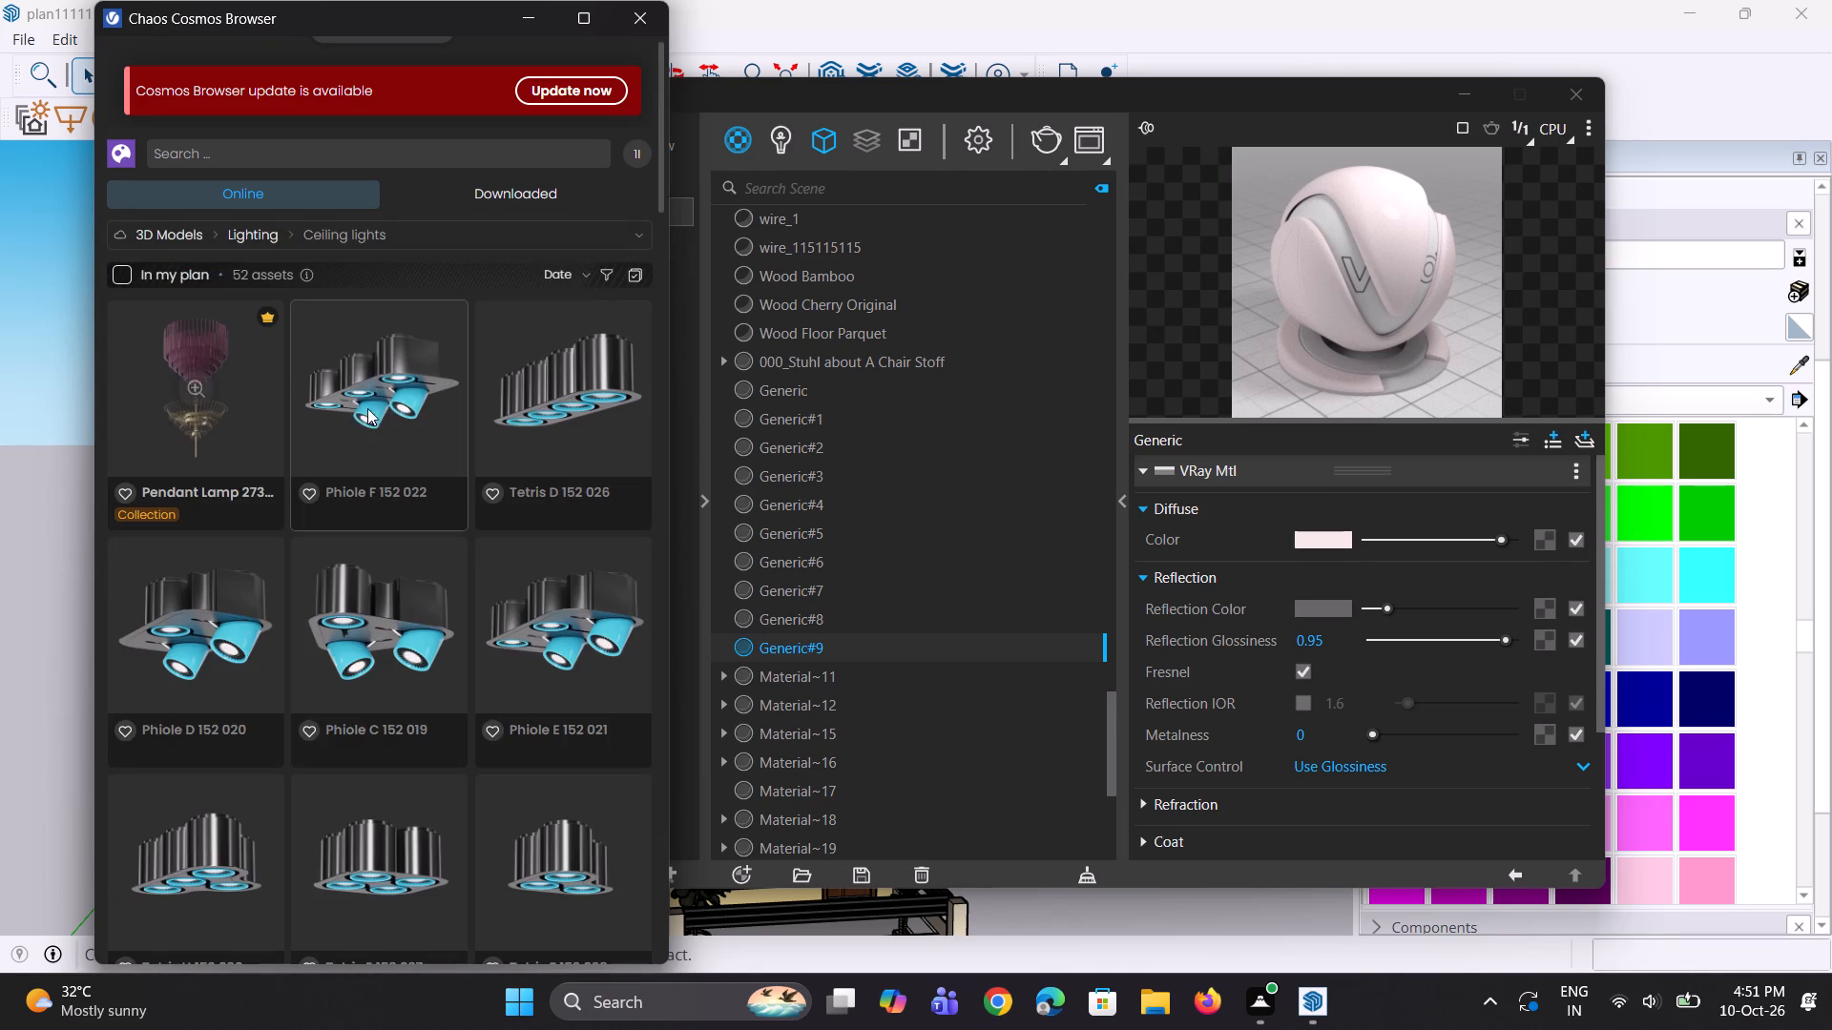
Download and import the Tlon Light 450 Ceiling 152 006, and close the V-Ray Asset Editor.
scroll(359, 471, "down", 11)
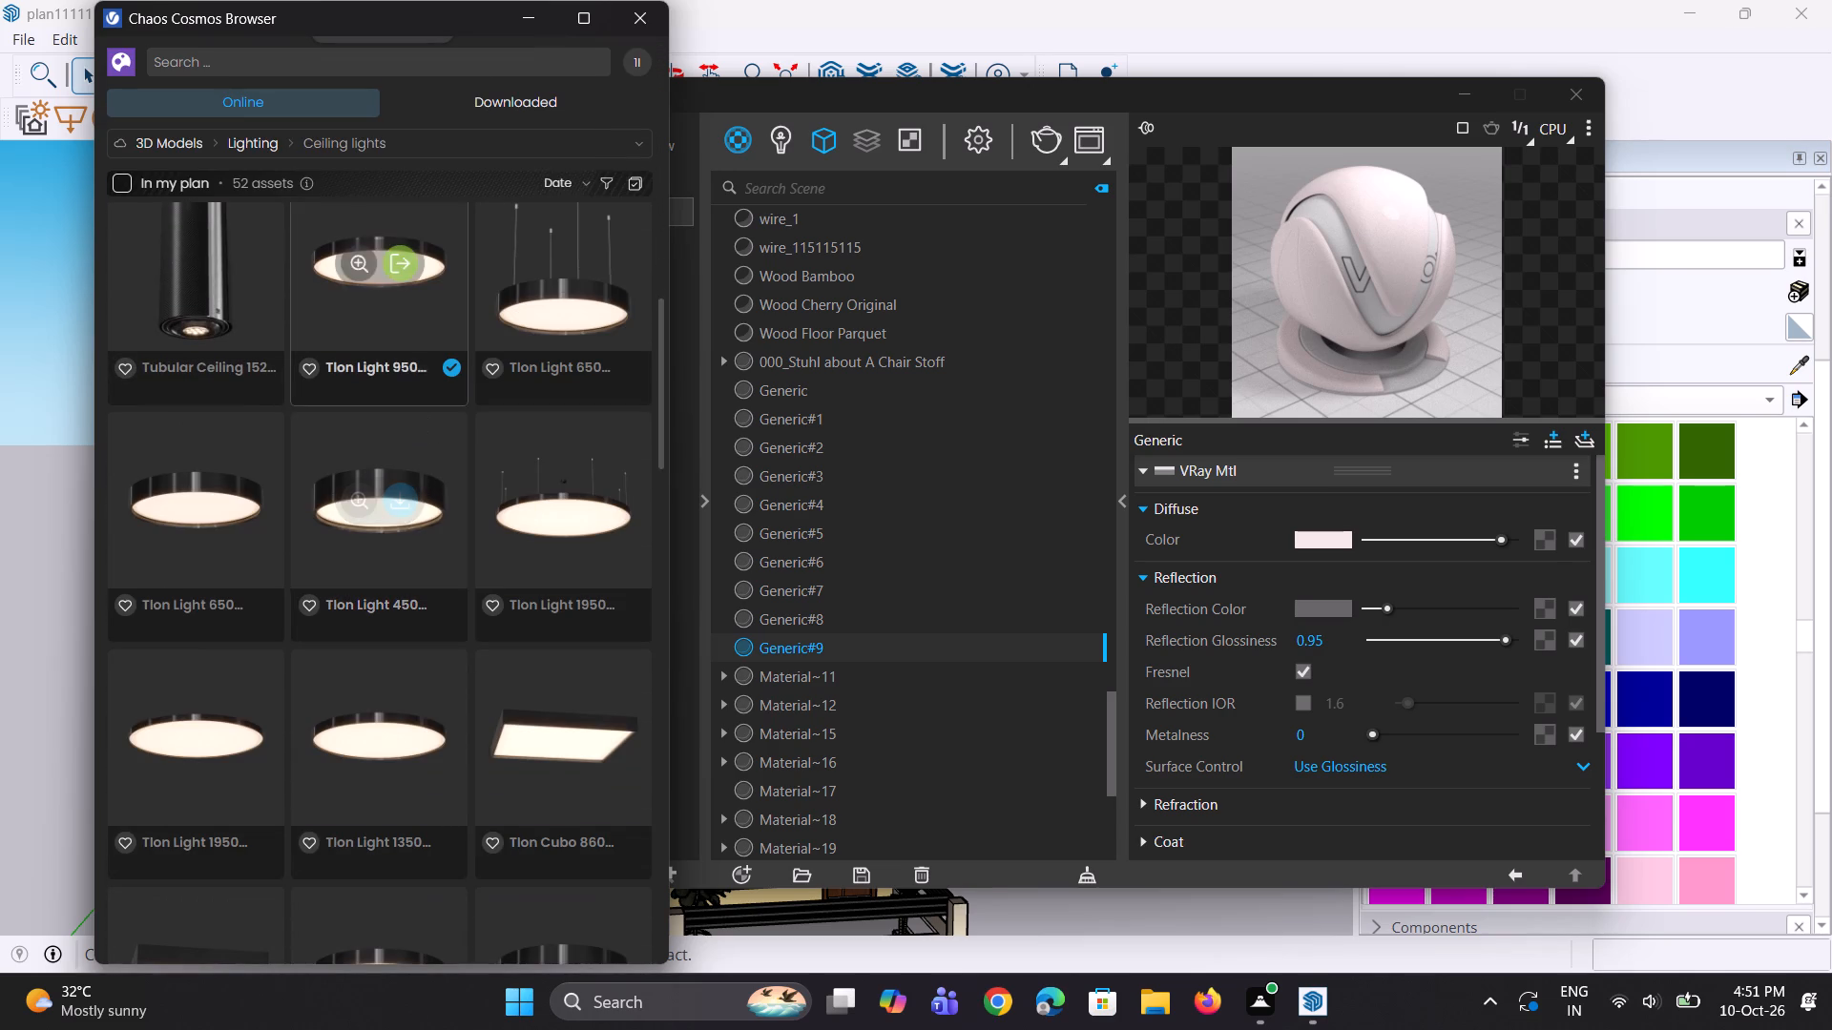
left_click(404, 494)
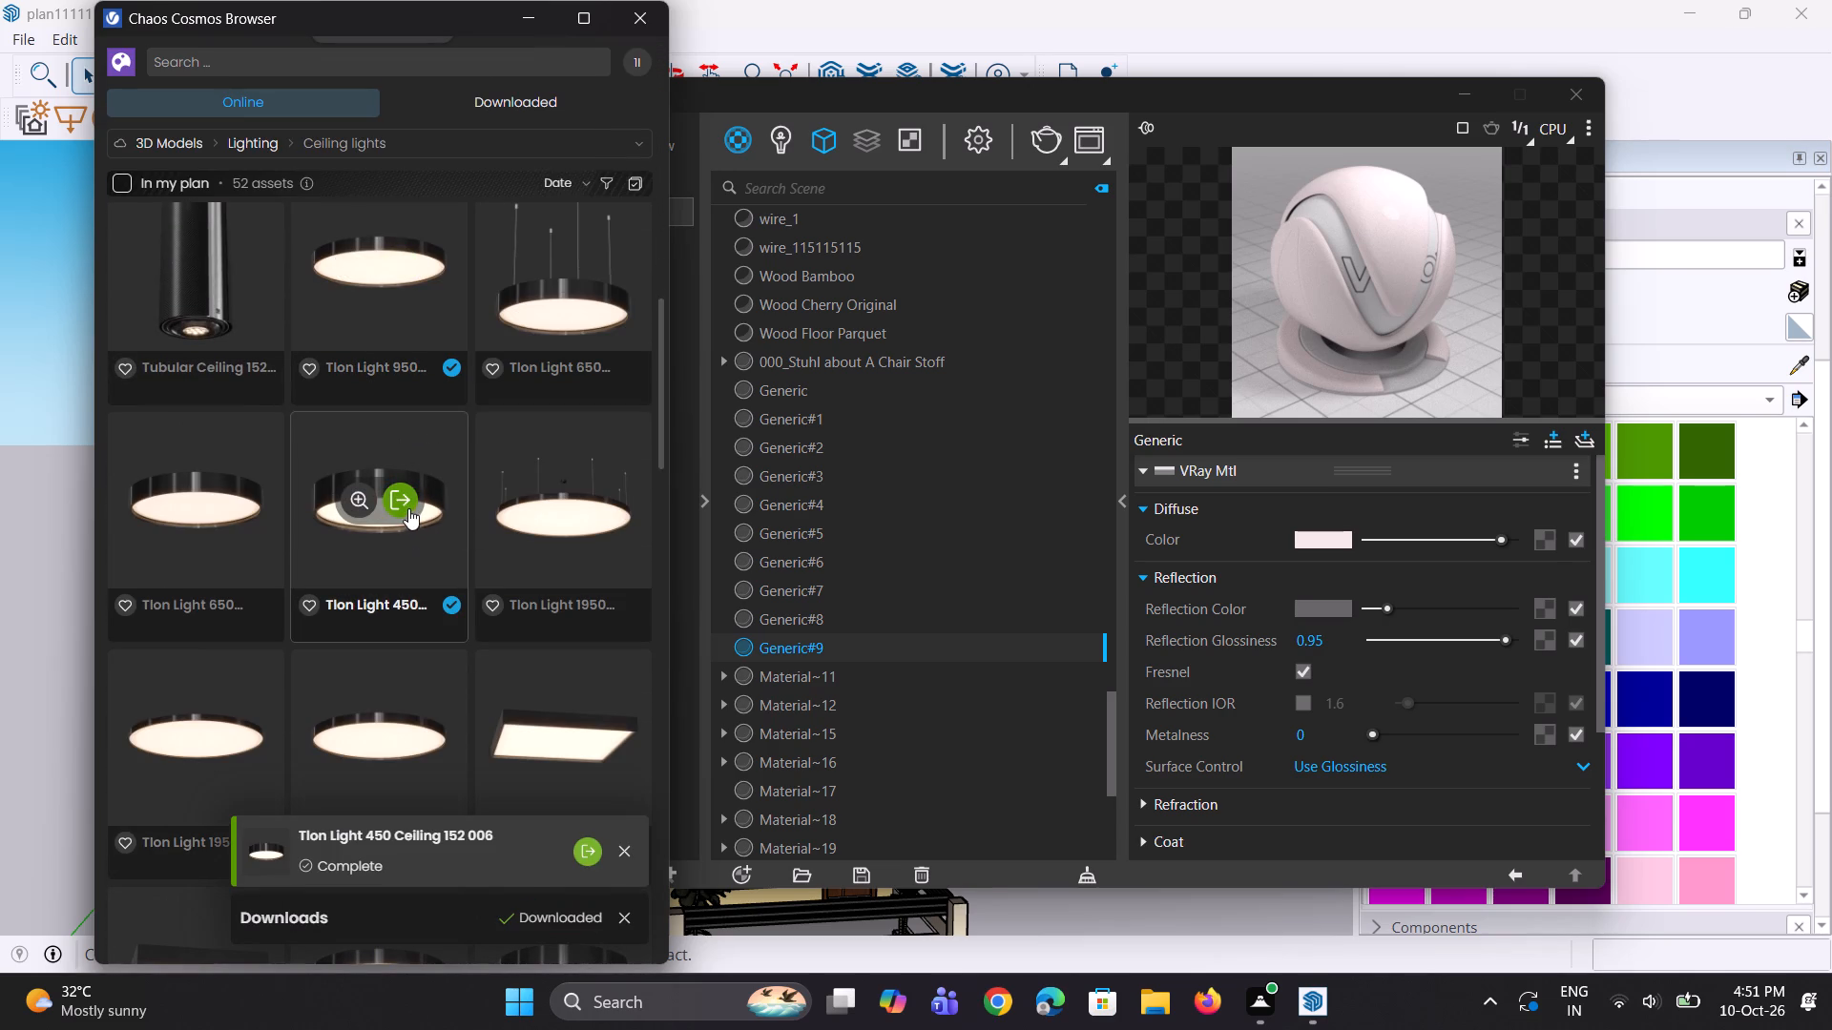
left_click(406, 507)
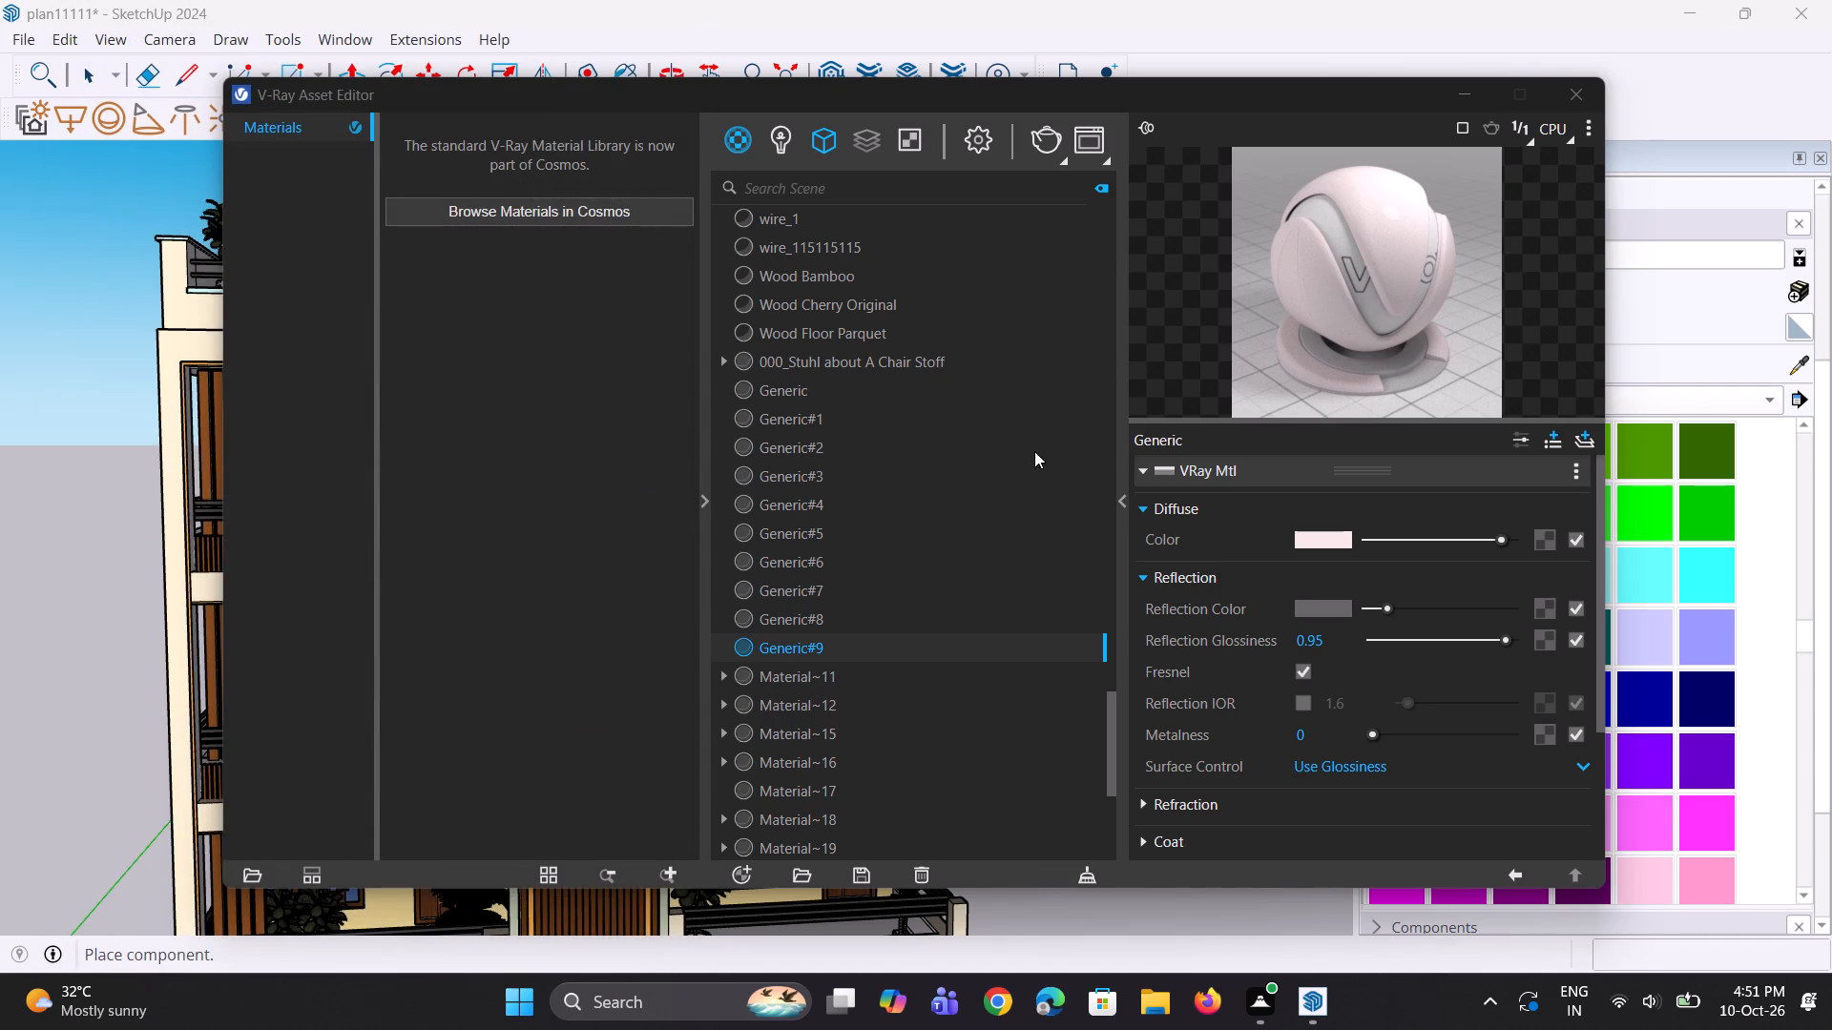
left_click(1574, 95)
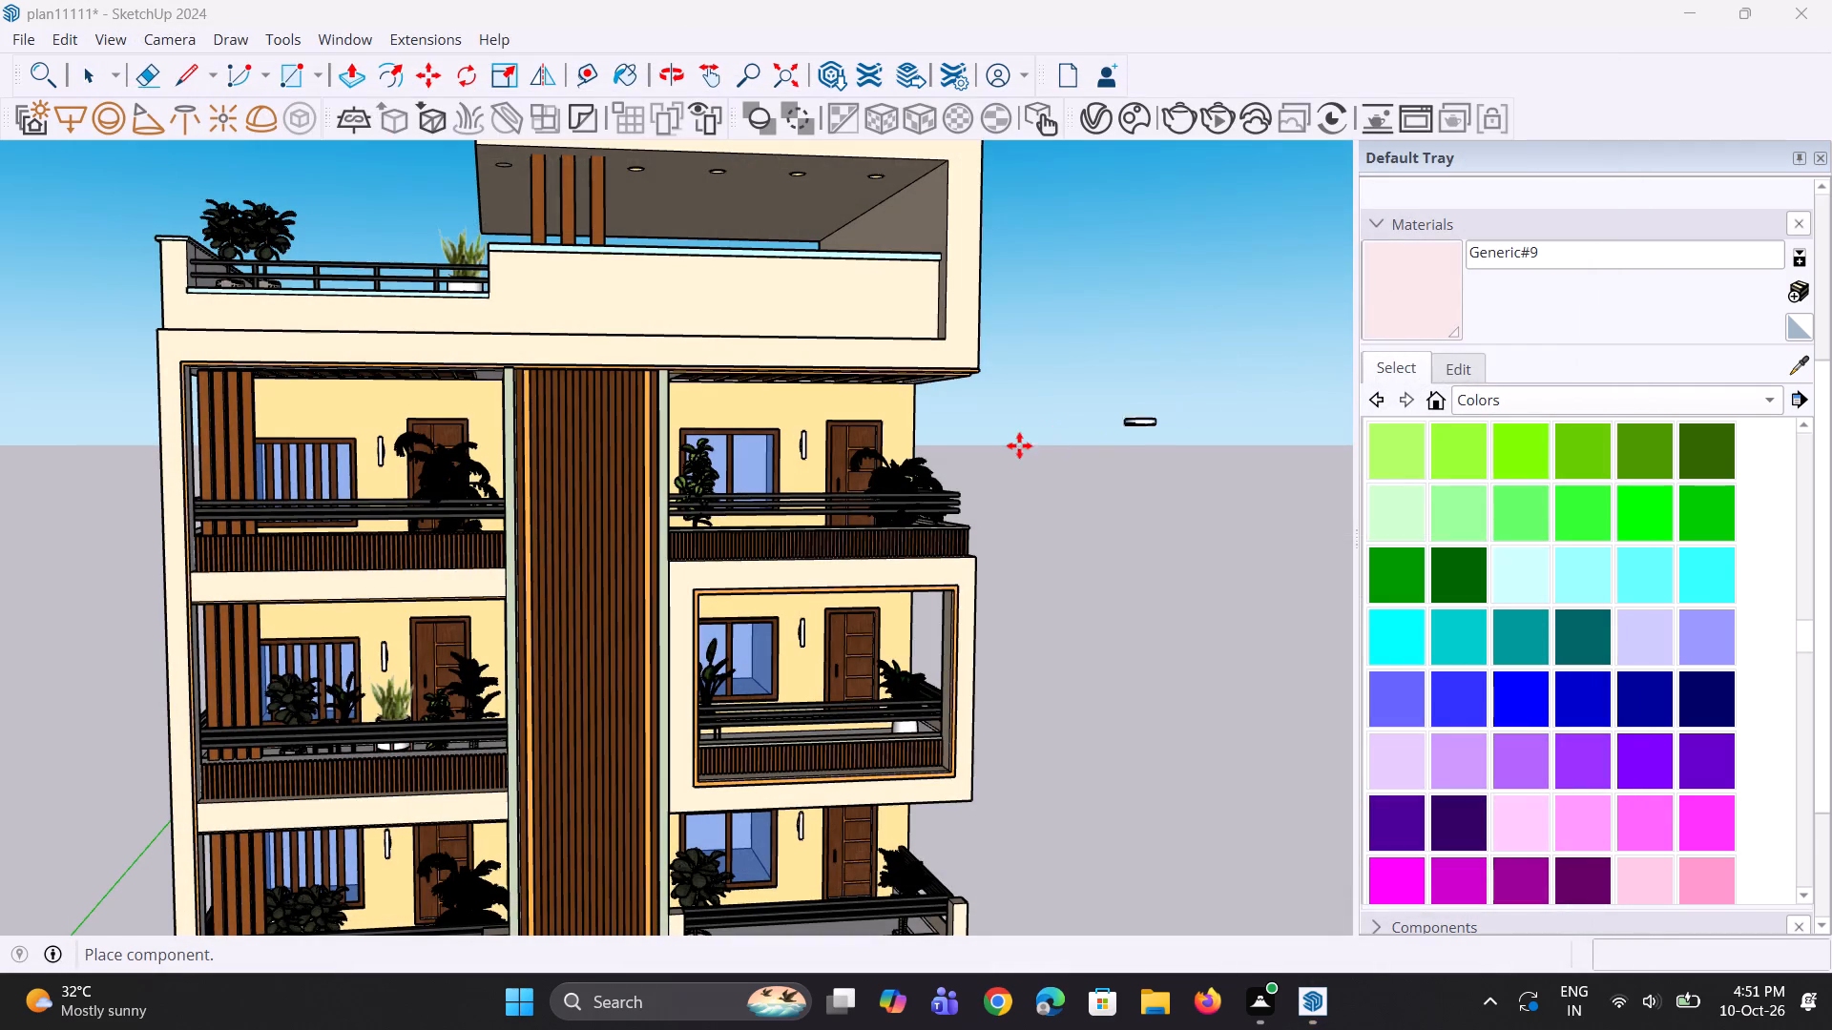
Place one round ceiling light near the outer recess in the upper right-hand balcony's slatted ceiling, and end the placement.
scroll(904, 455, "up", 12)
middle_click_drag(887, 402, 886, 377)
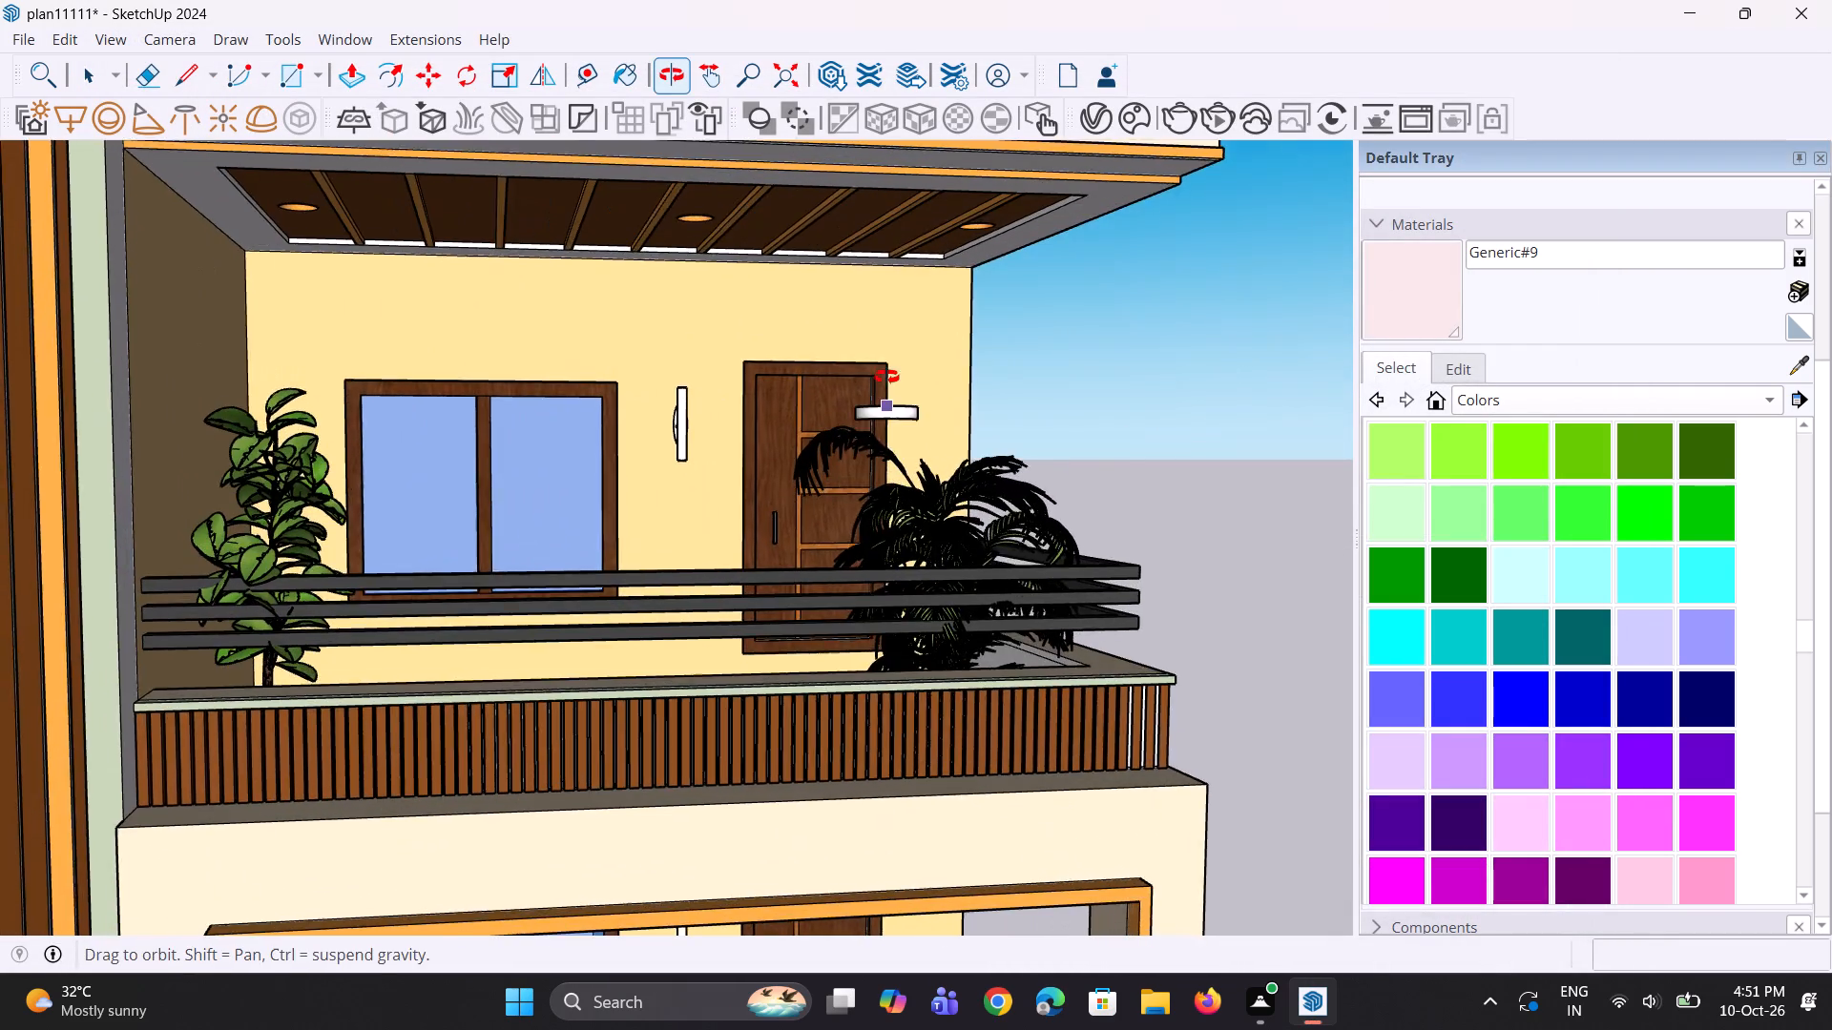
middle_click_drag(886, 377, 884, 370)
scroll(963, 274, "up", 4)
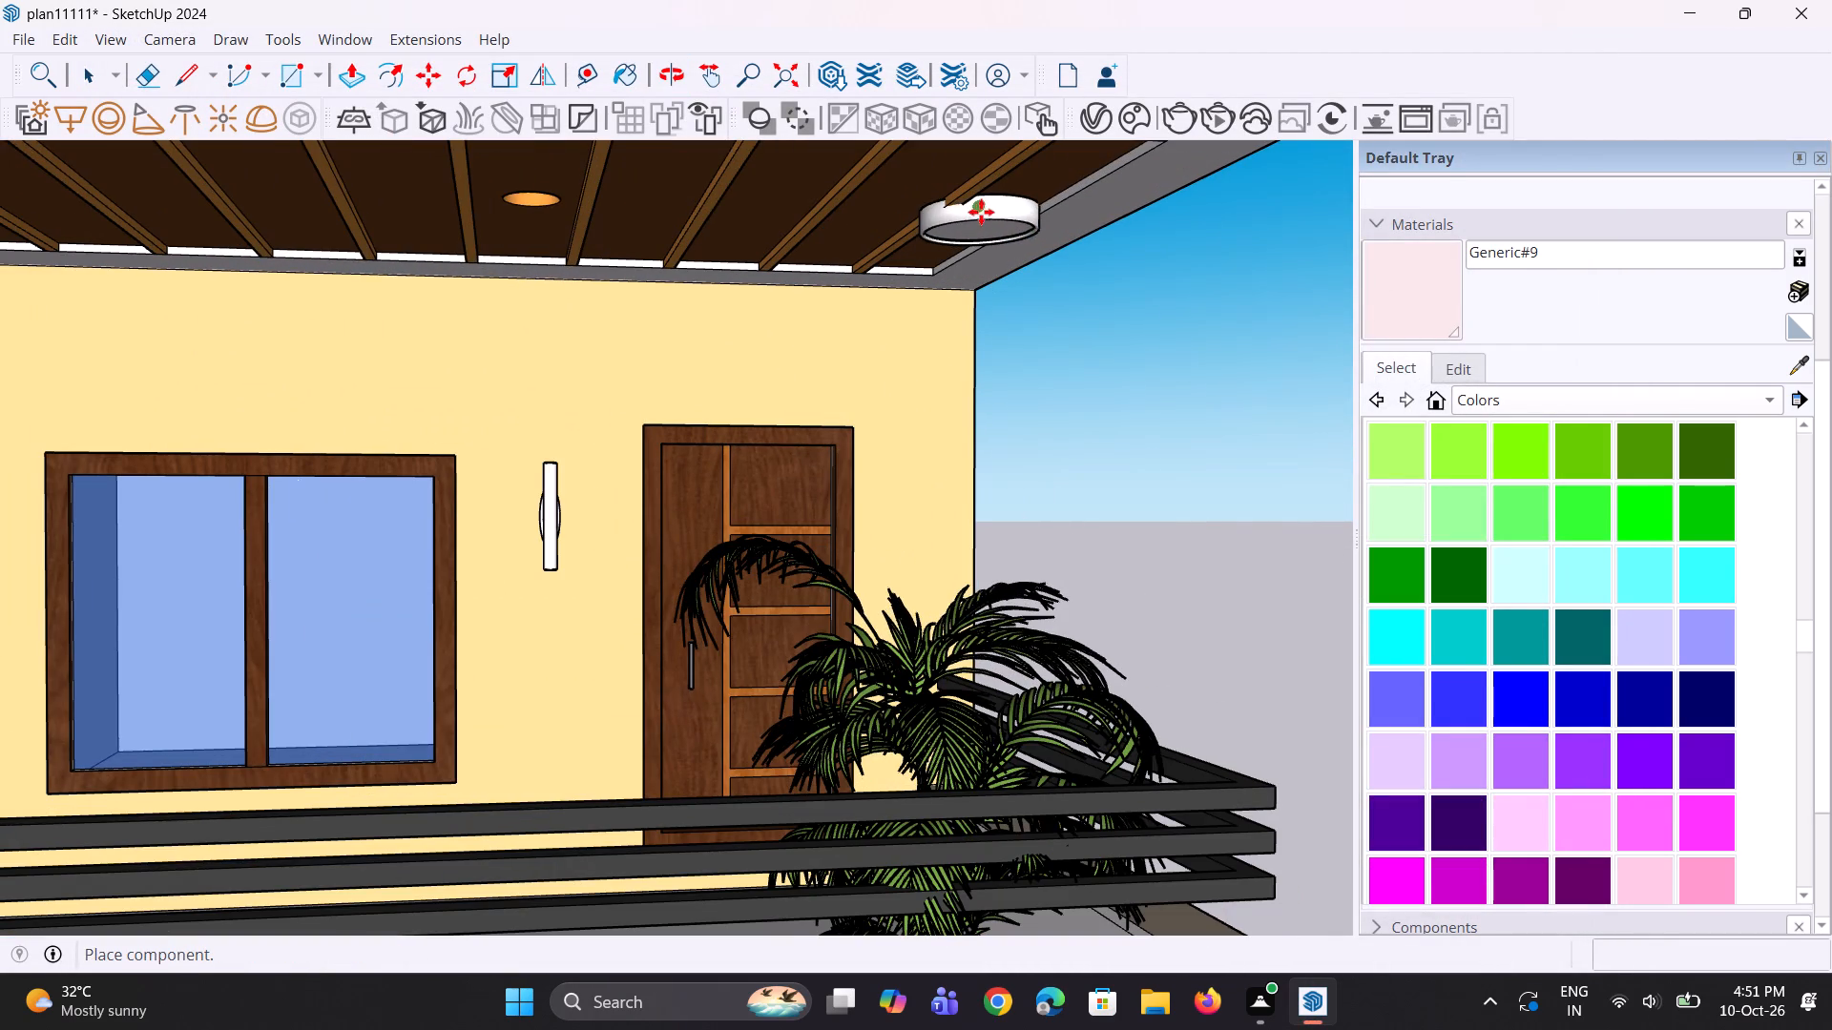
left_click(981, 210)
scroll(996, 336, "up", 1)
middle_click_drag(996, 336, 957, 342)
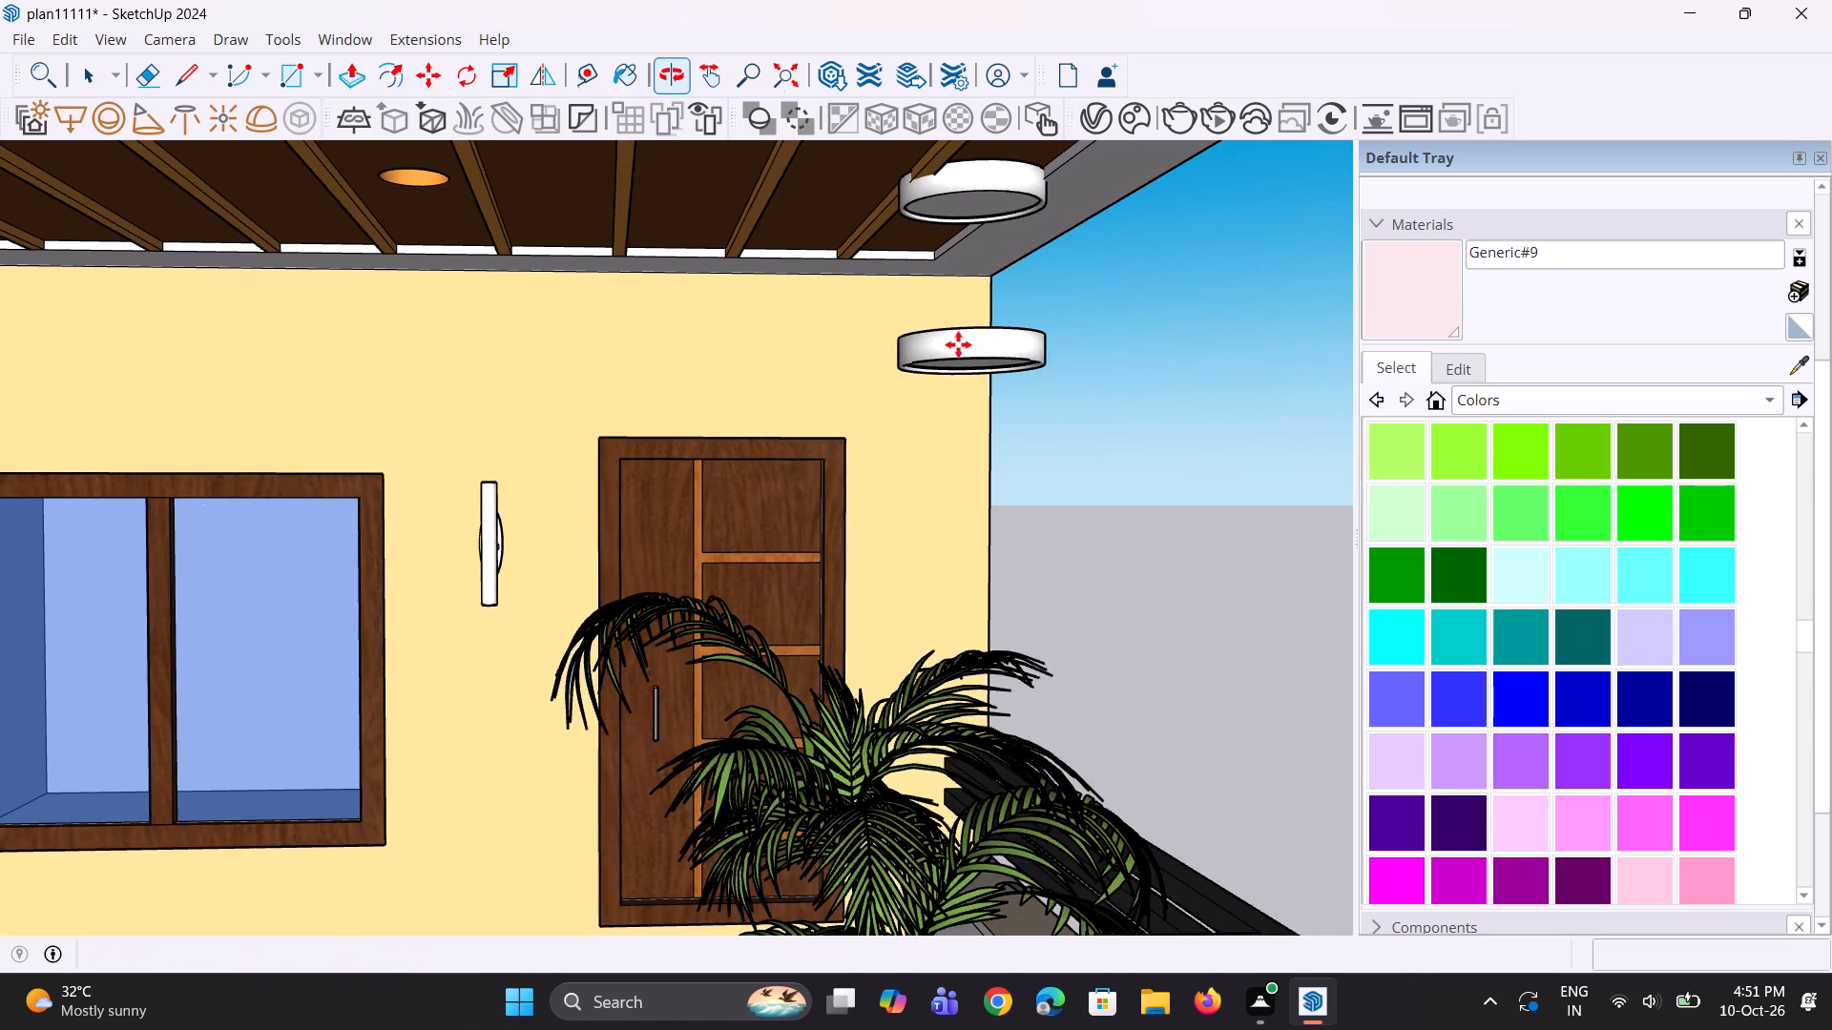
scroll(959, 344, "down", 4)
key("space")
Scale the placed ceiling light down uniformly to roughly the diameter of the round ceiling recess.
middle_click_drag(952, 452, 955, 422)
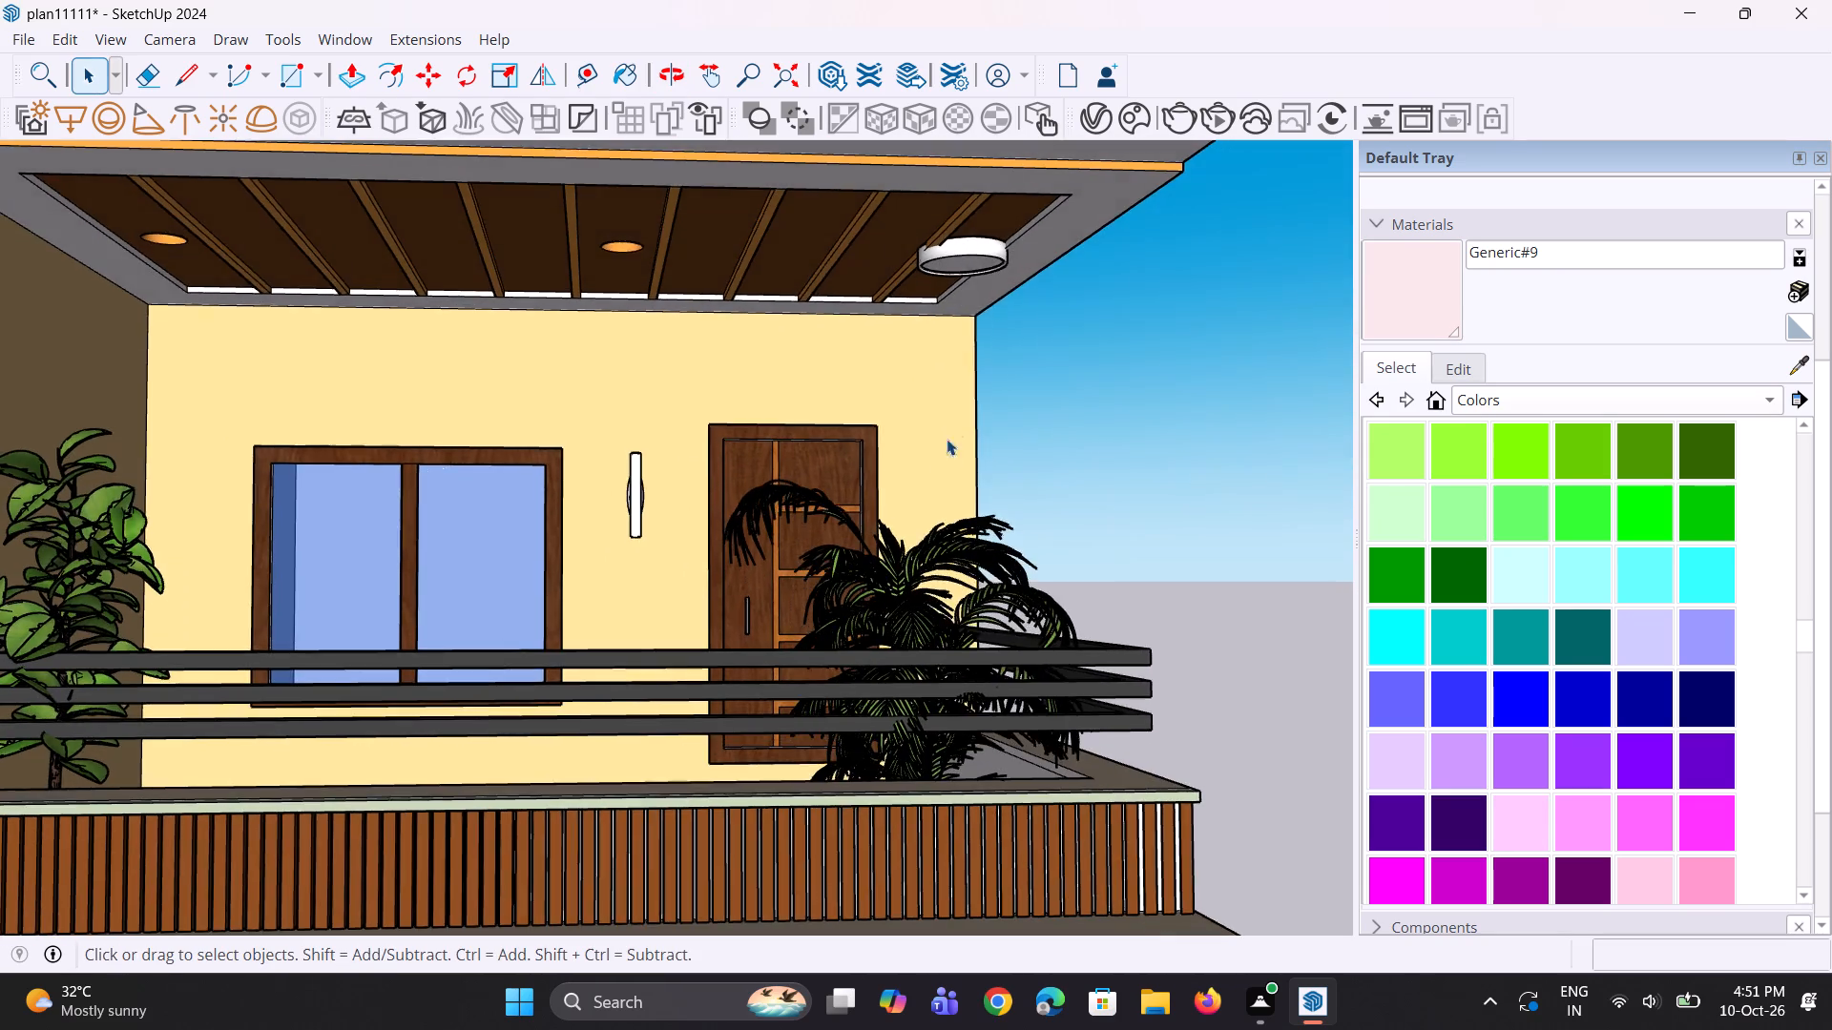
scroll(928, 484, "down", 10)
middle_click_drag(962, 417, 947, 302)
scroll(948, 304, "up", 1)
scroll(926, 428, "up", 7)
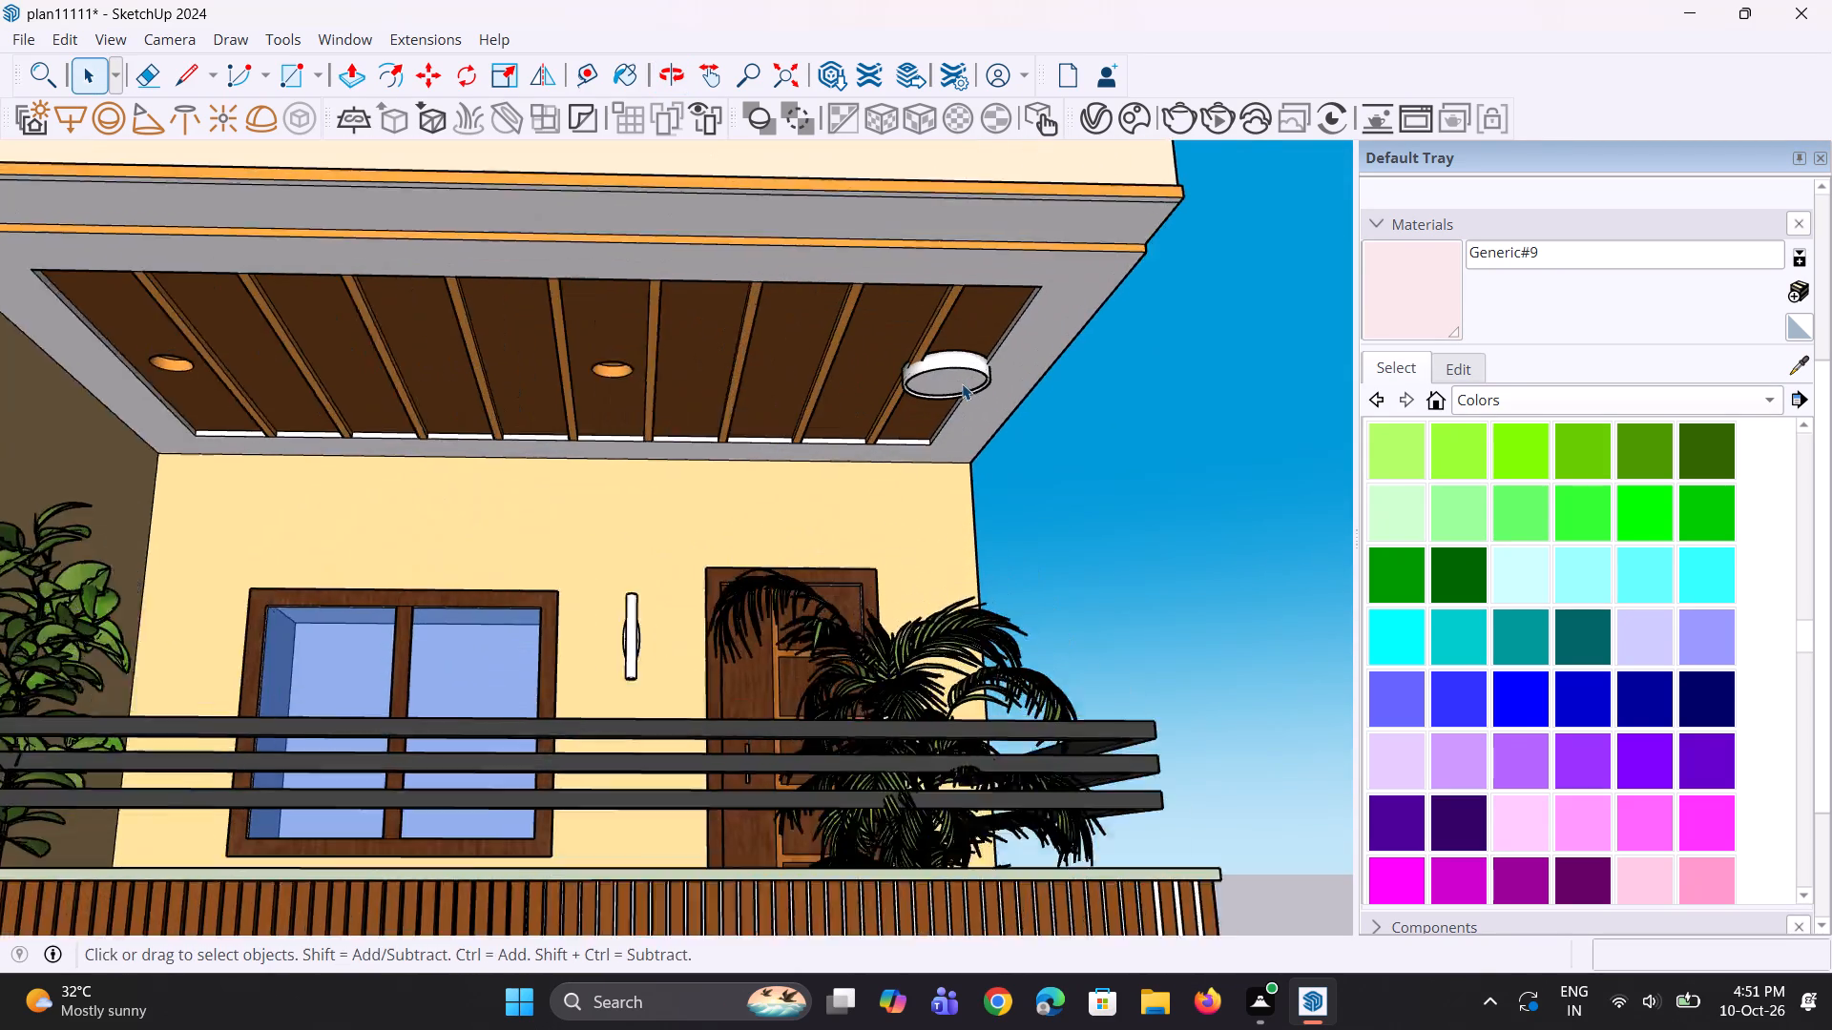
scroll(962, 383, "up", 2)
key("s")
scroll(963, 357, "up", 2)
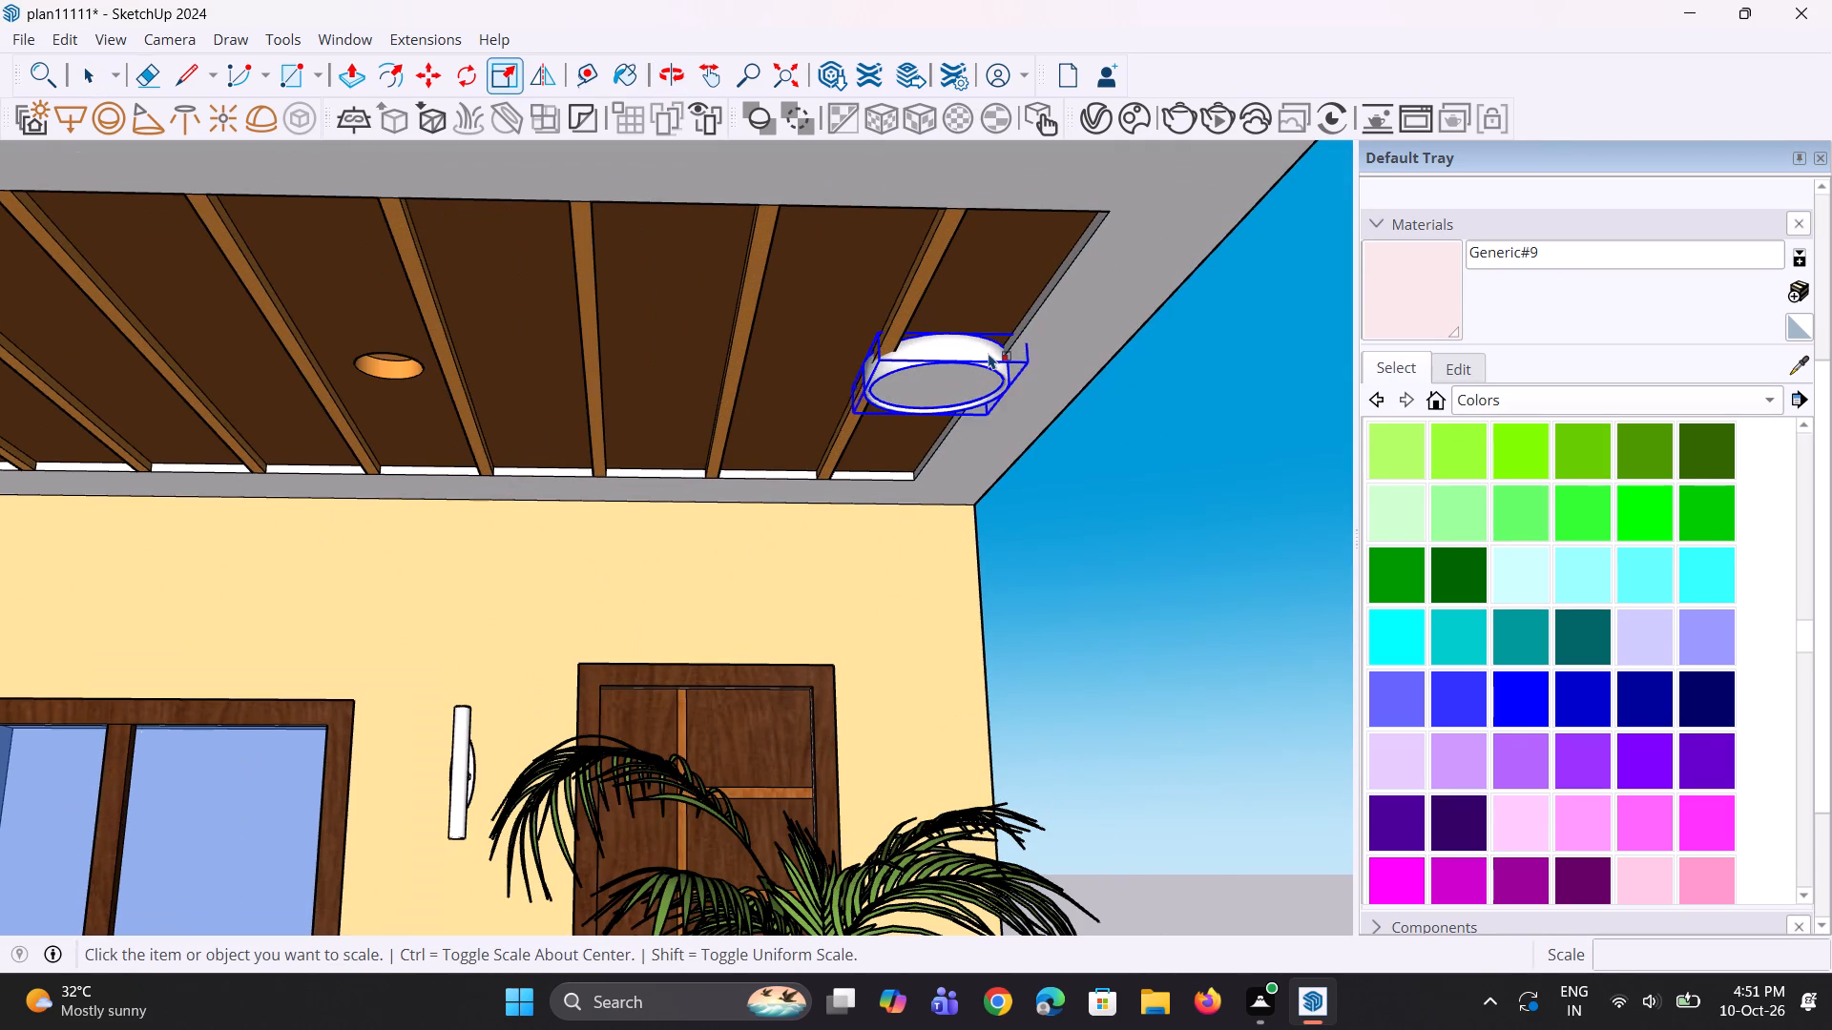
left_click(989, 353)
left_click(863, 412)
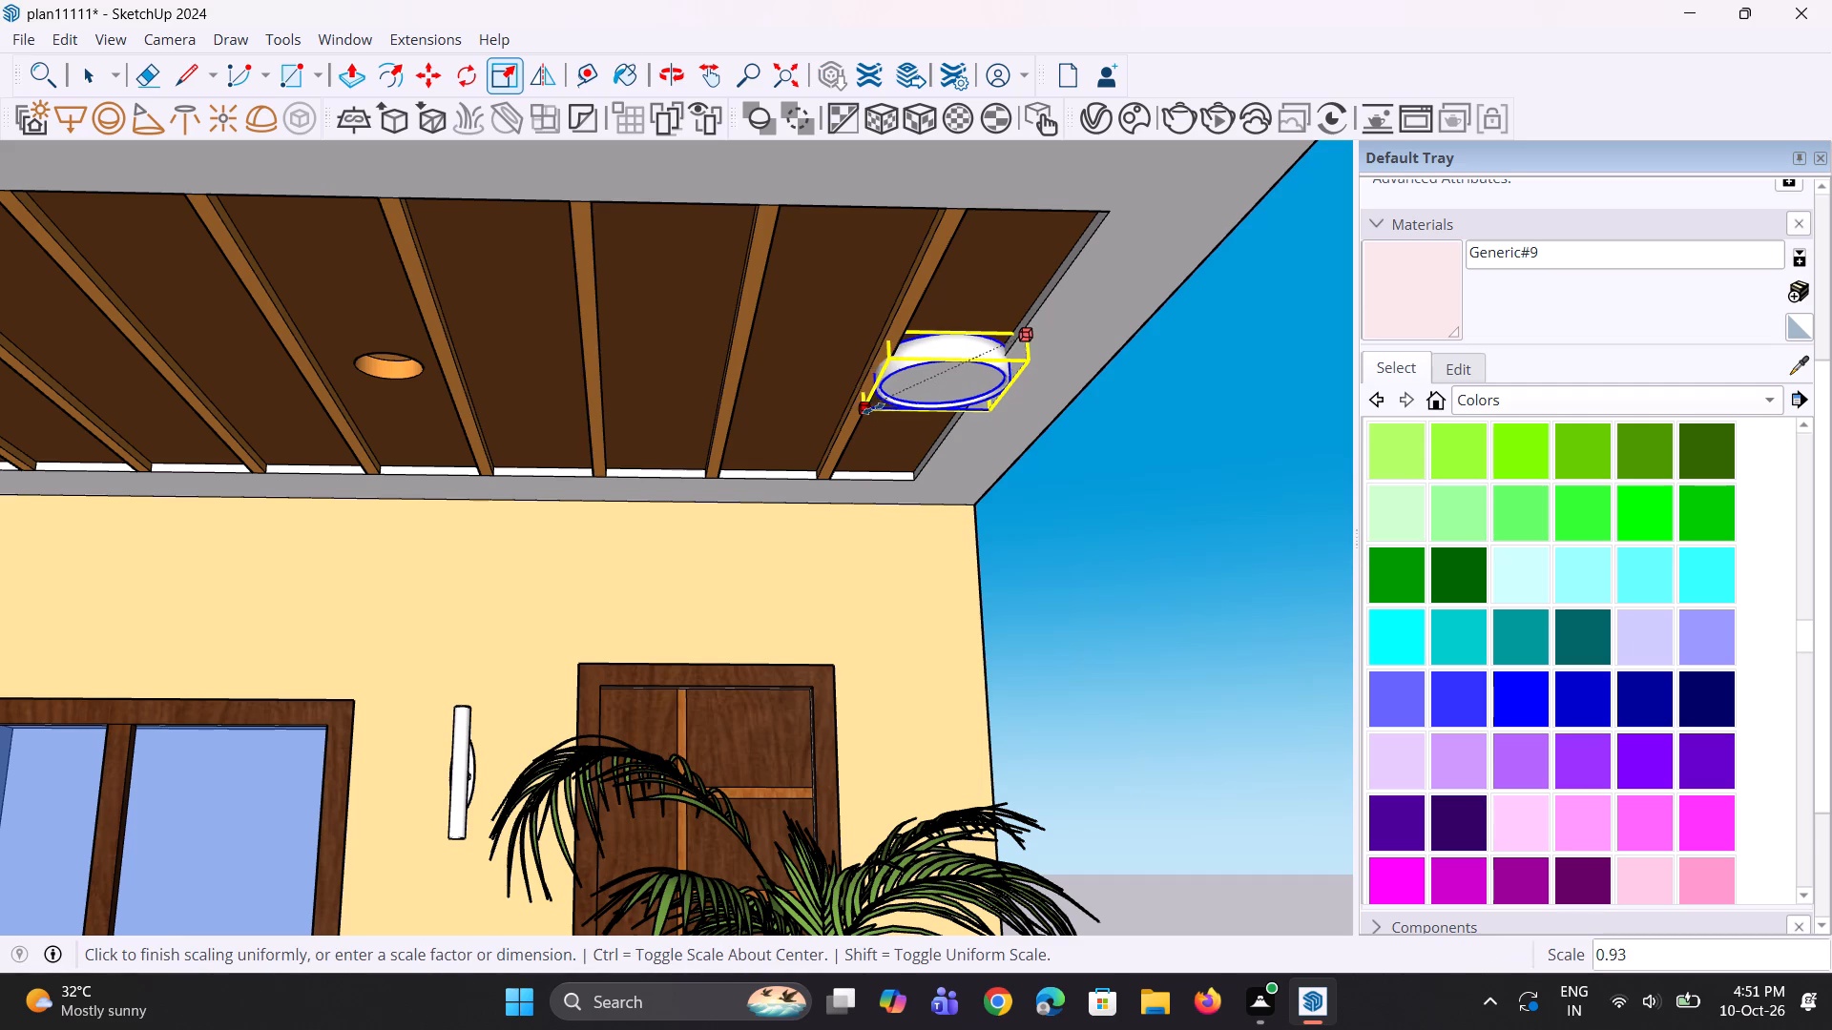
left_click(917, 376)
Move the light into the outer ceiling recess, and shift it about 2 3/16" down so it projects below the ceiling.
middle_click_drag(954, 398, 947, 296)
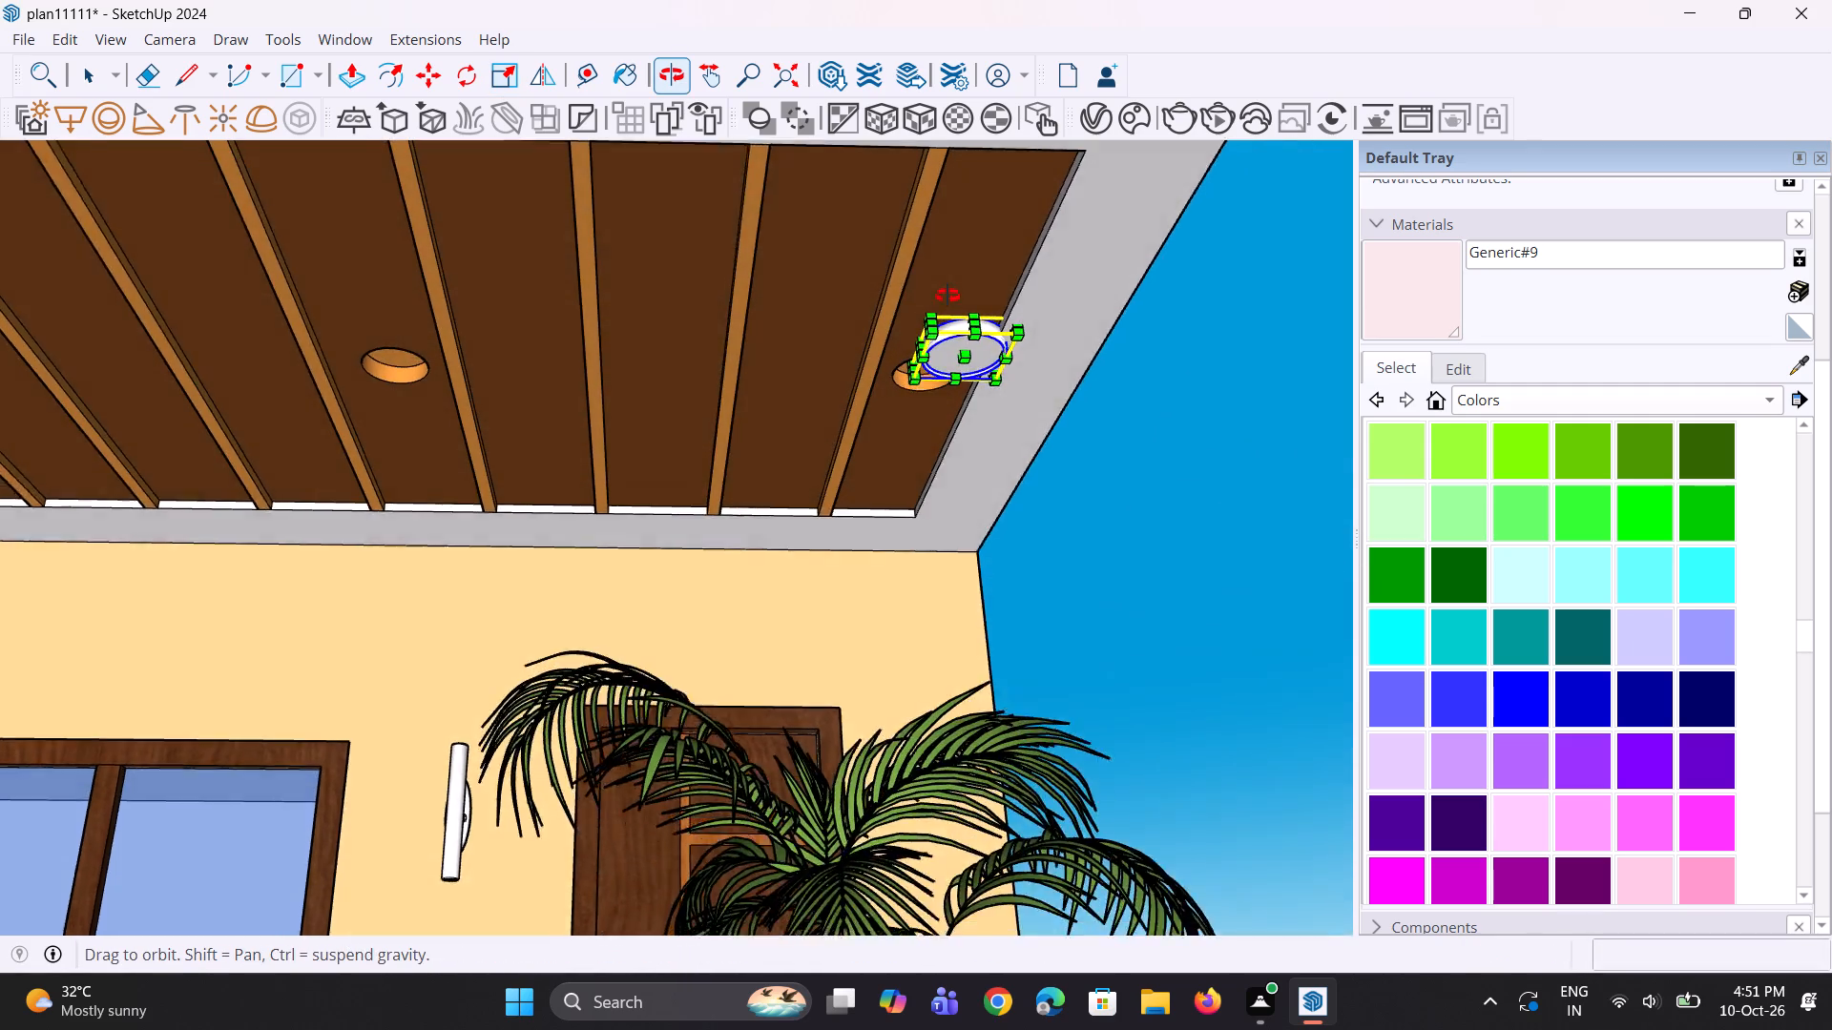
middle_click_drag(947, 296, 942, 247)
scroll(950, 349, "up", 3)
key("m")
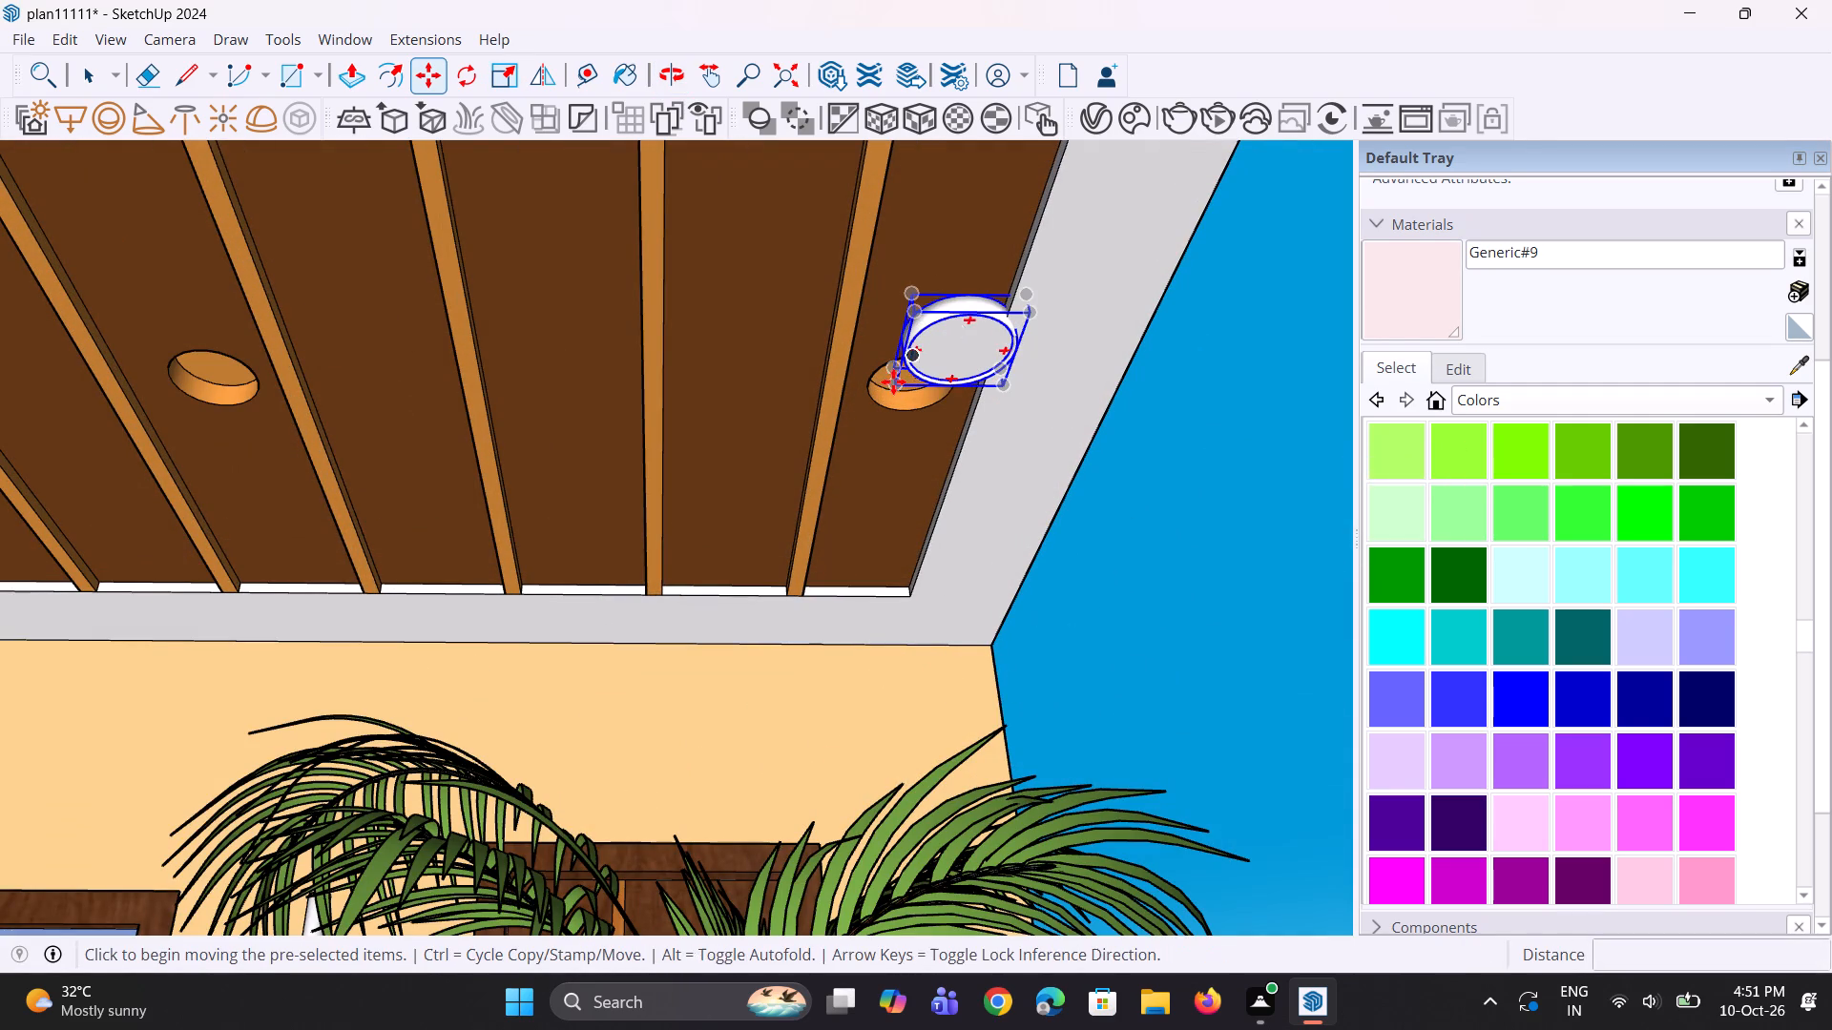
left_click(893, 381)
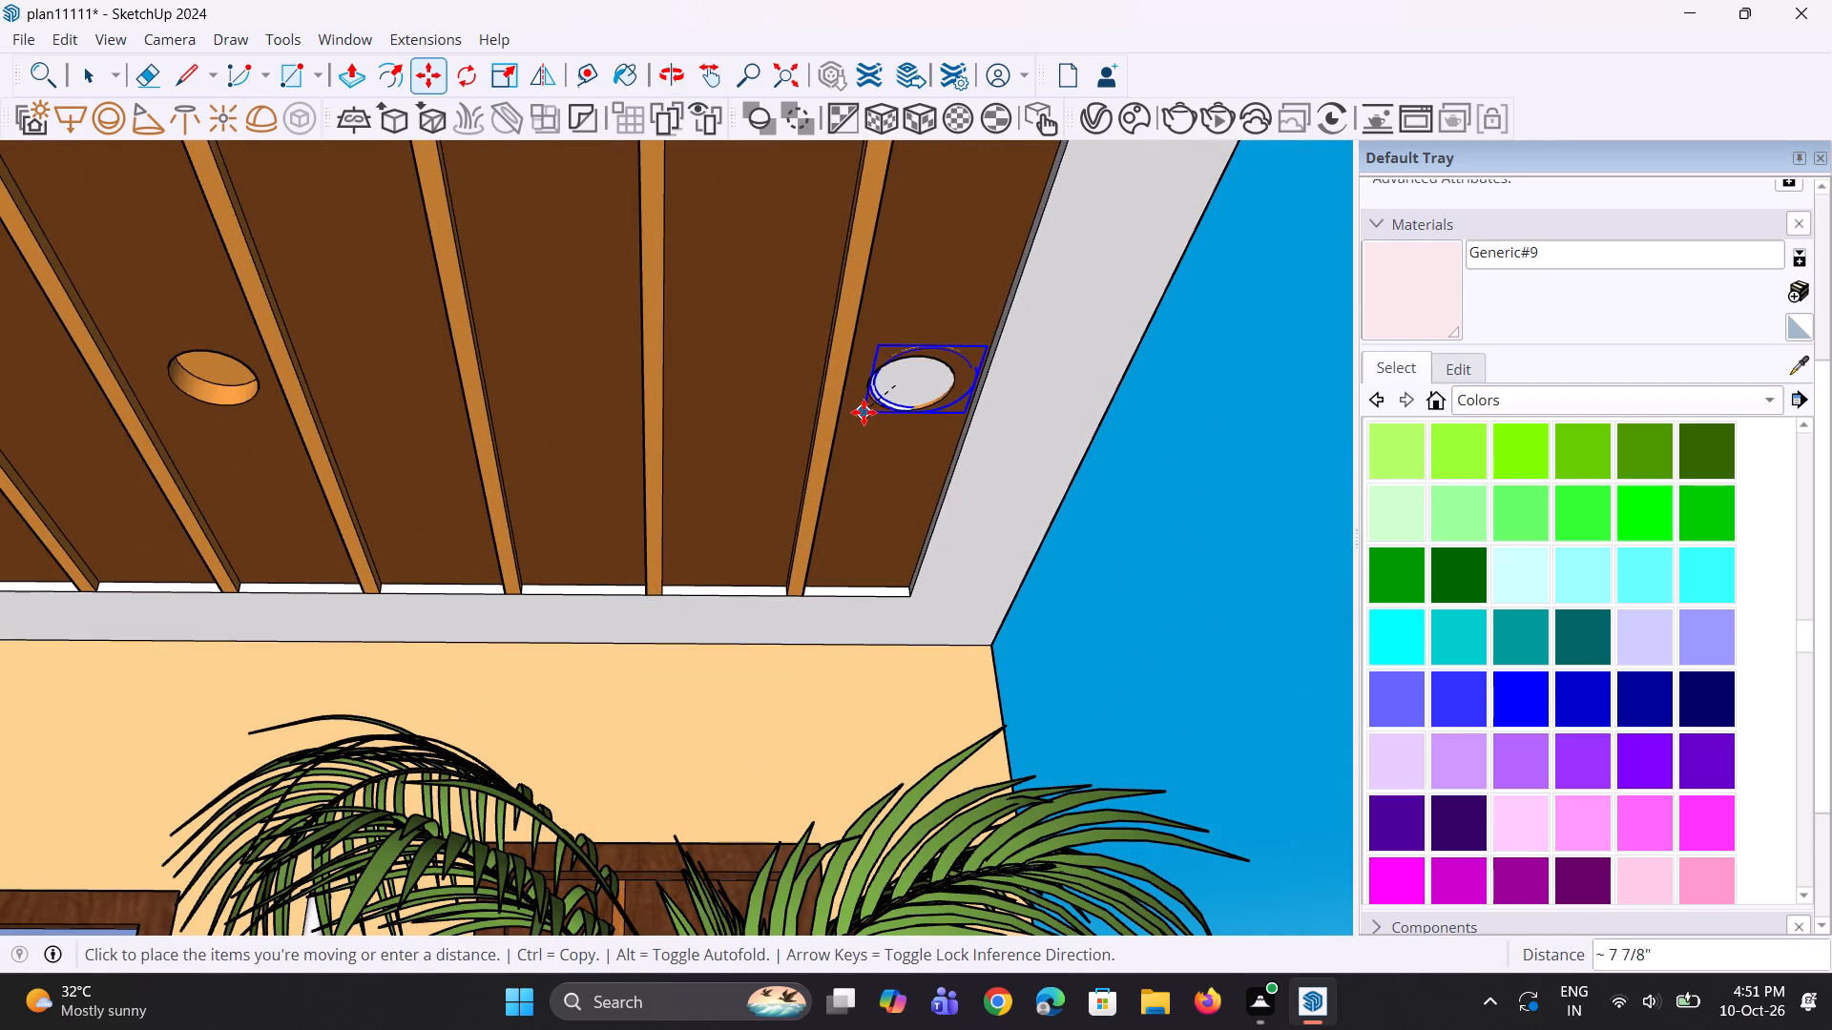
left_click(856, 416)
middle_click_drag(919, 425, 766, 426)
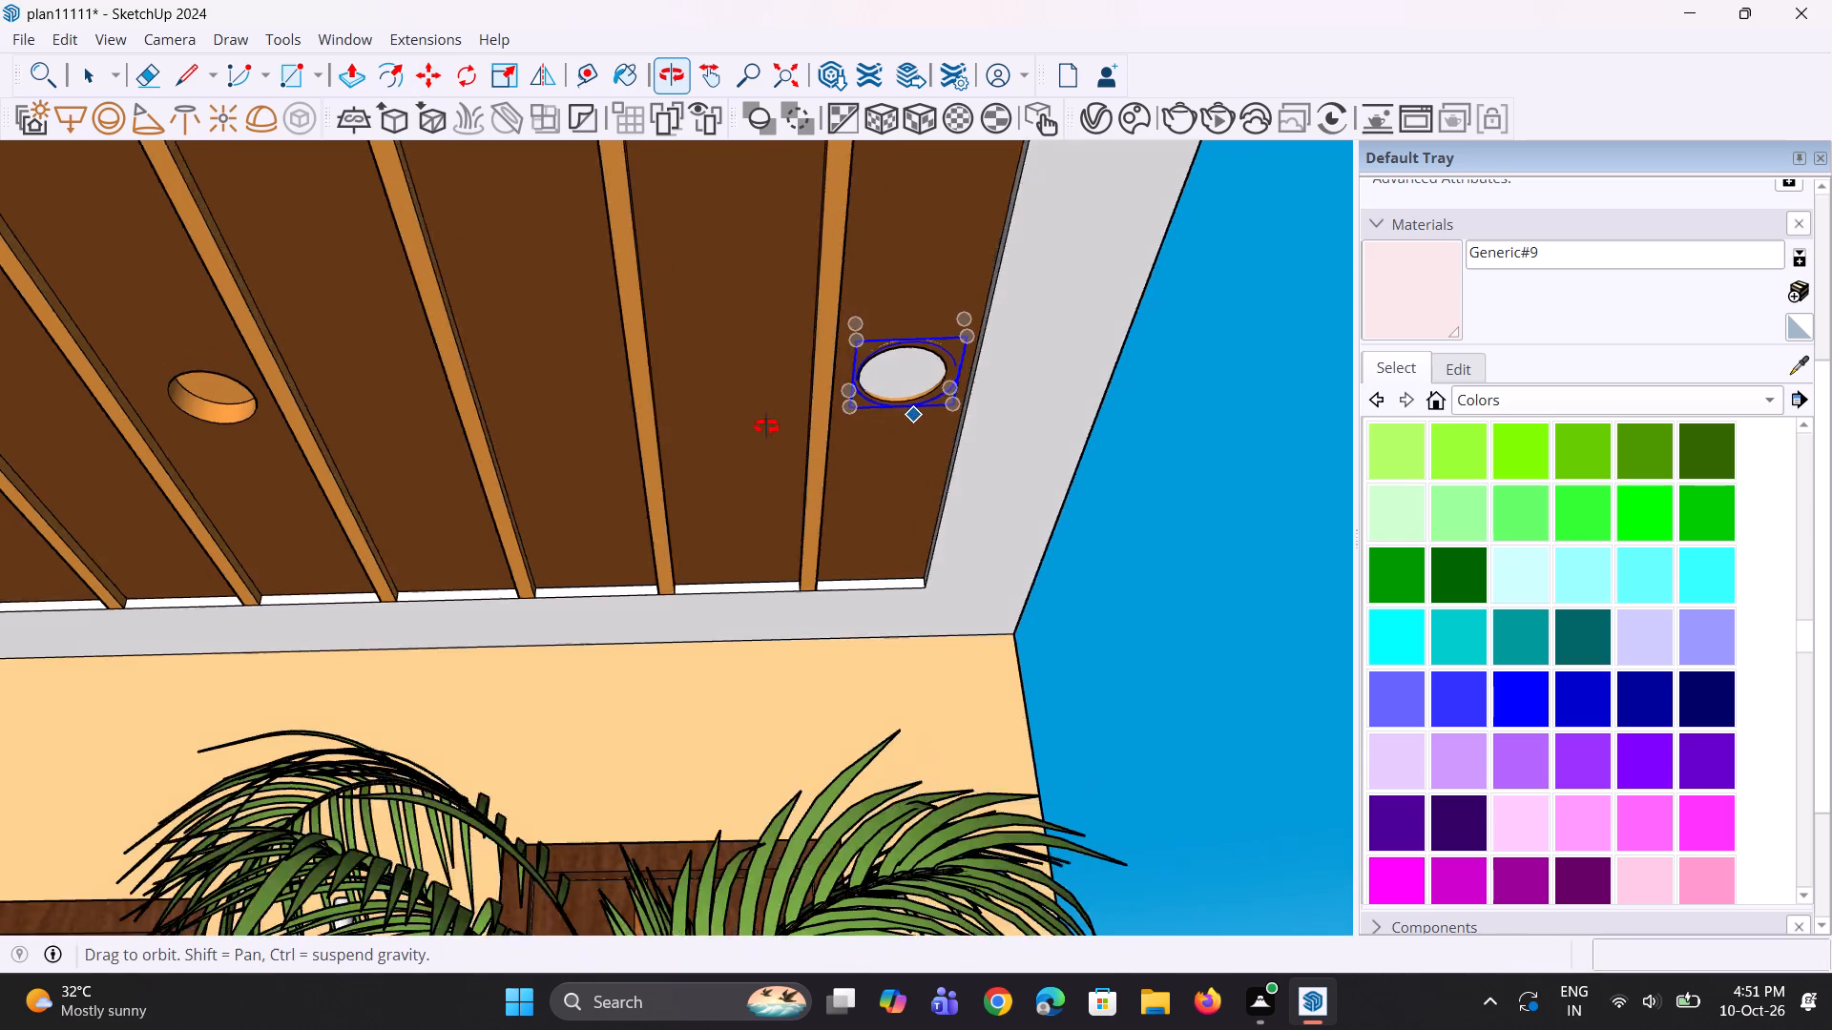
middle_click_drag(766, 426, 621, 432)
scroll(822, 349, "up", 3)
left_click(884, 322)
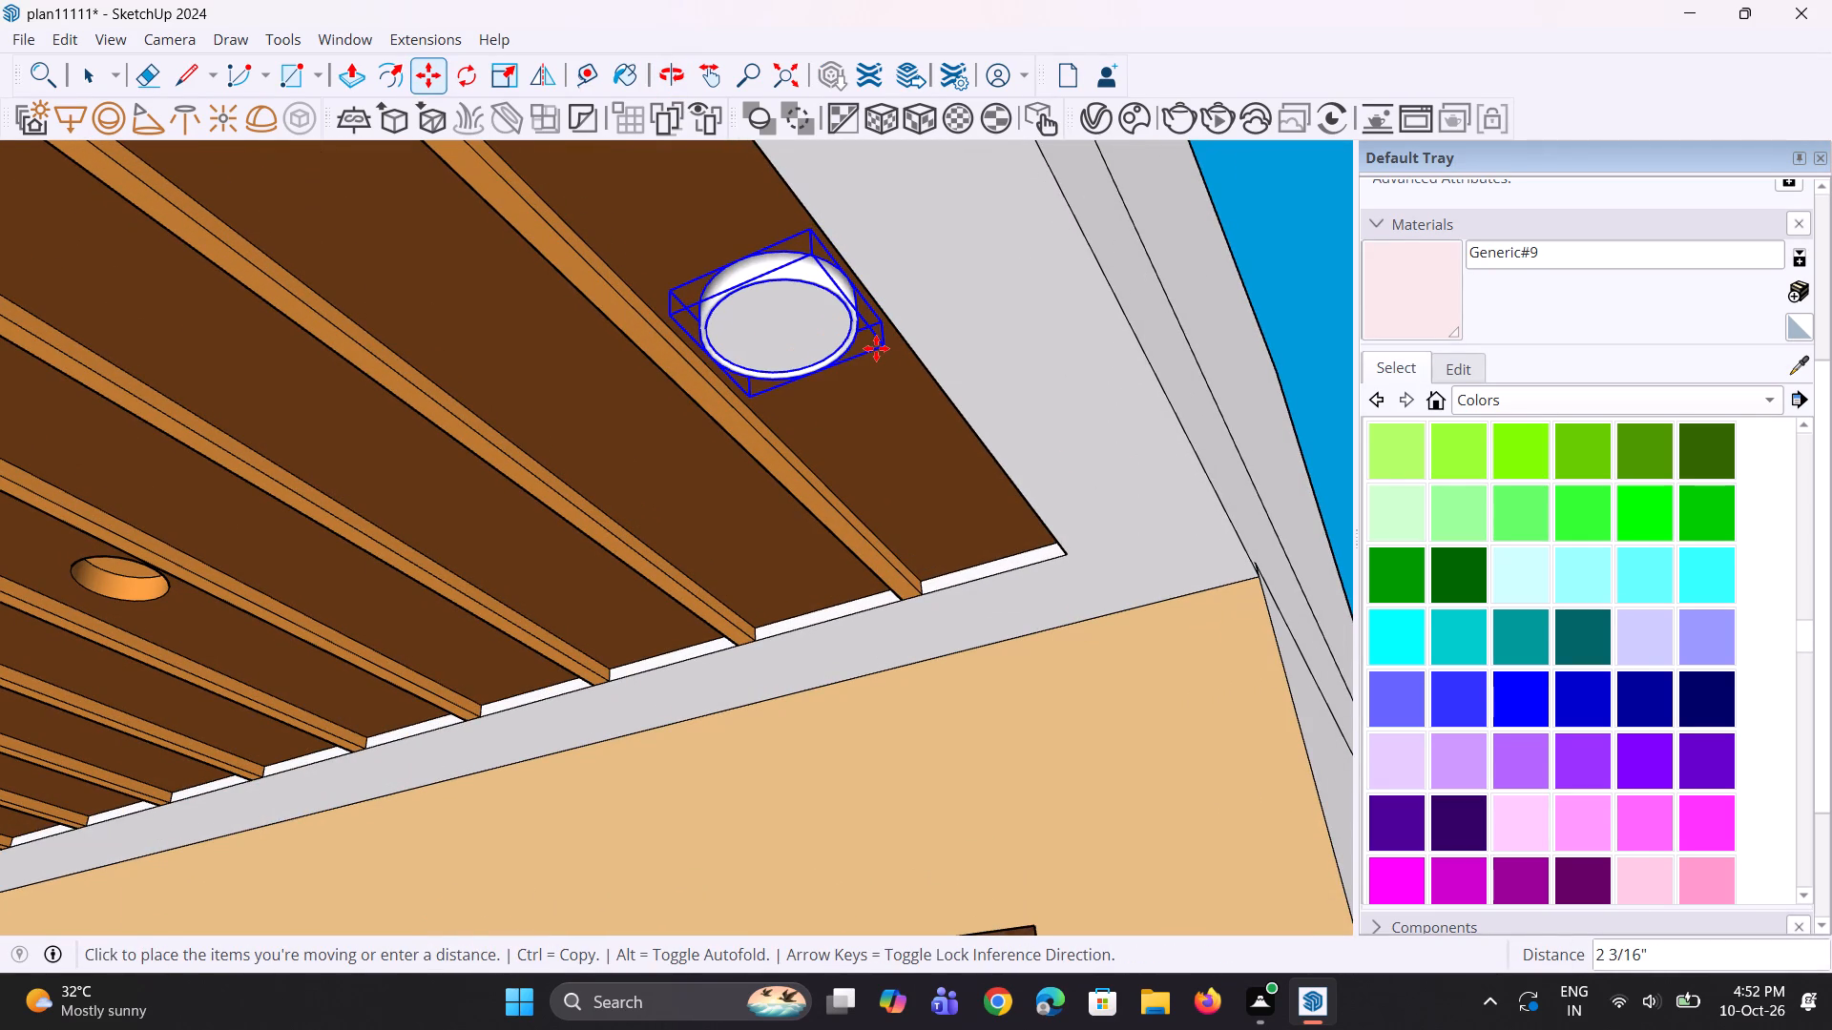
left_click(876, 348)
Copy the ceiling light about 5' 8 3/4" along the red axis to the middle recess of the same balcony ceiling.
scroll(856, 420, "down", 5)
middle_click_drag(857, 420, 1099, 416)
key("space")
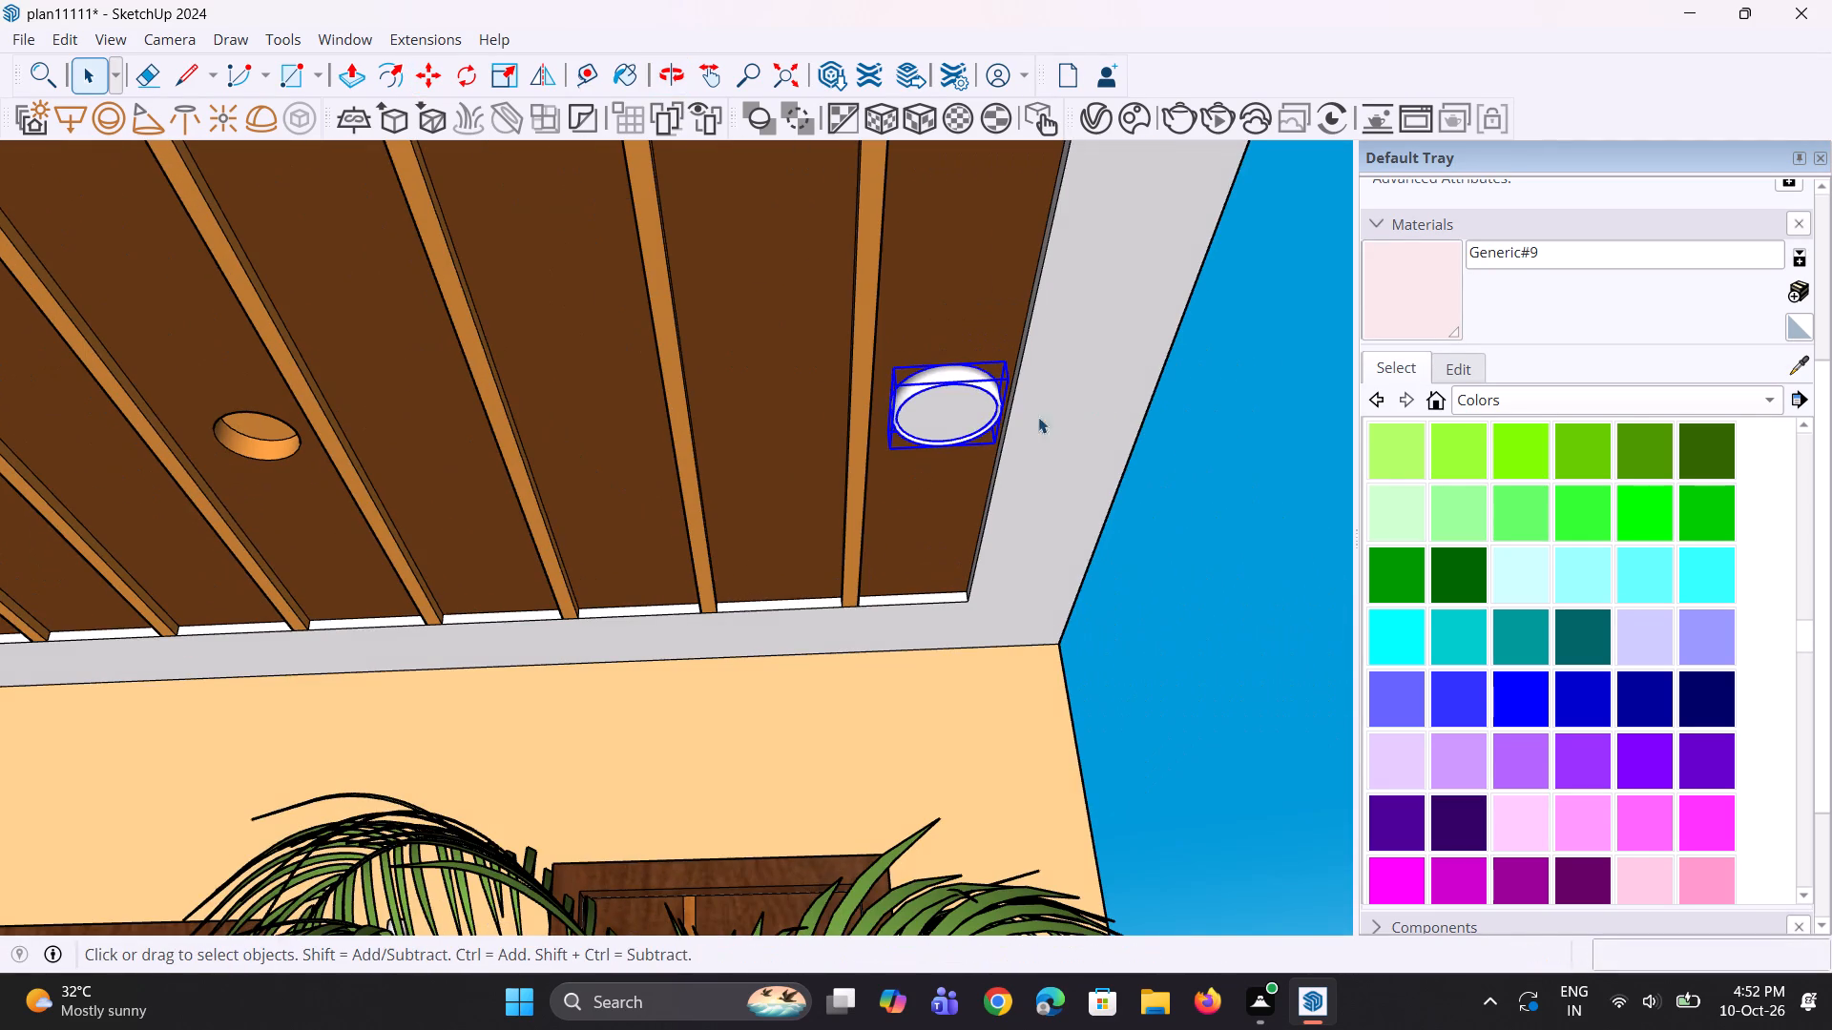
key("space")
key("m")
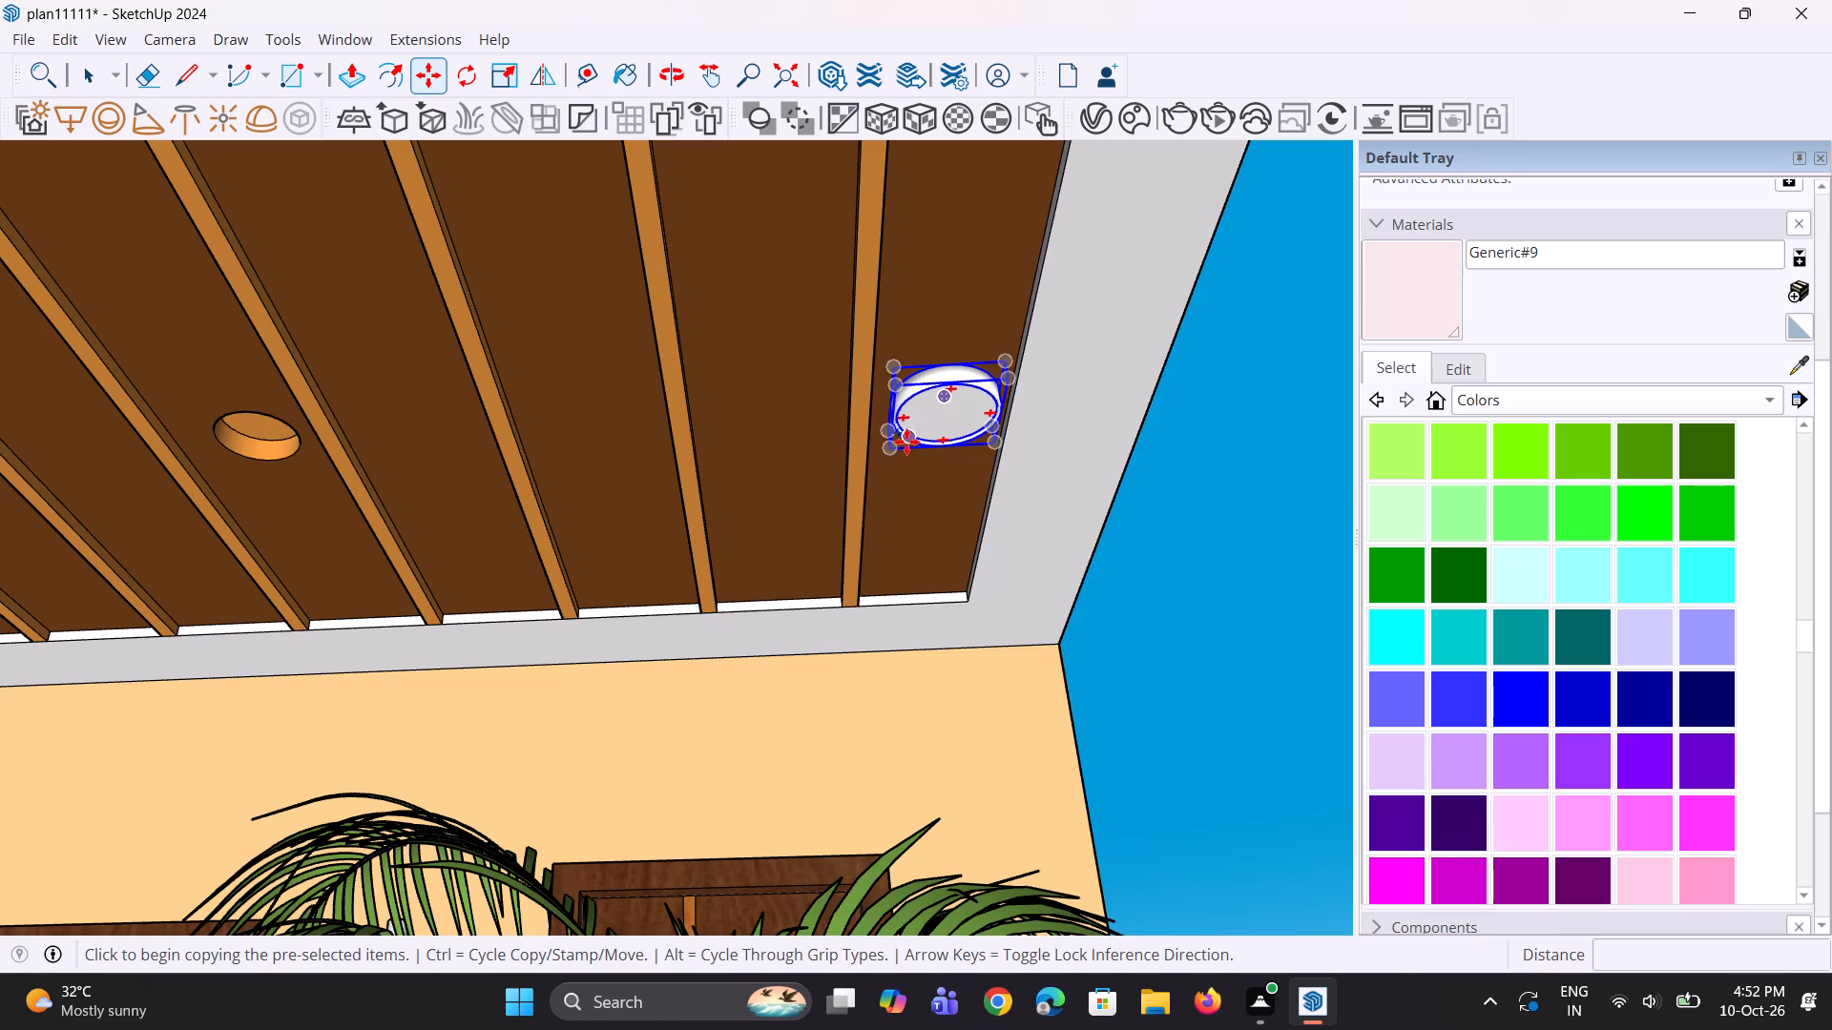
left_click(893, 448)
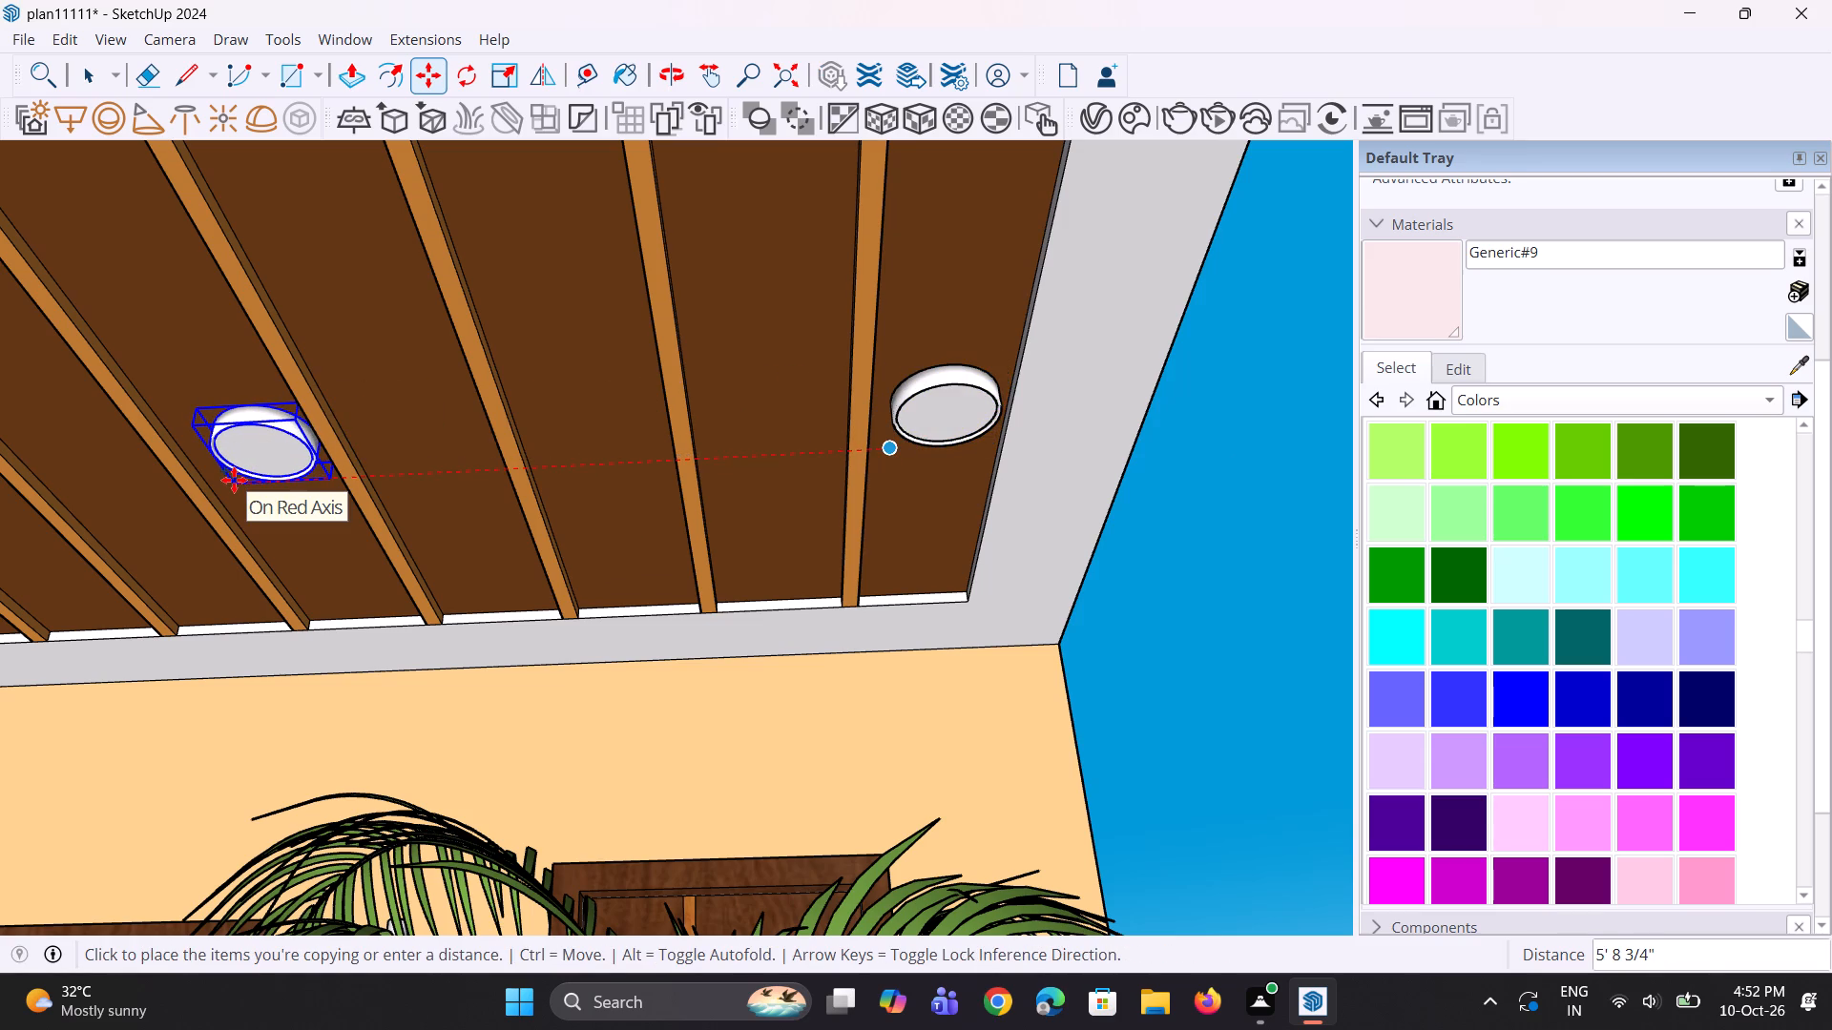
left_click(234, 480)
Copy the middle ceiling light to the remaining recess at the inner end, above the tall leafy plant.
scroll(614, 455, "down", 5)
scroll(813, 444, "down", 5)
middle_click_drag(302, 500, 448, 487)
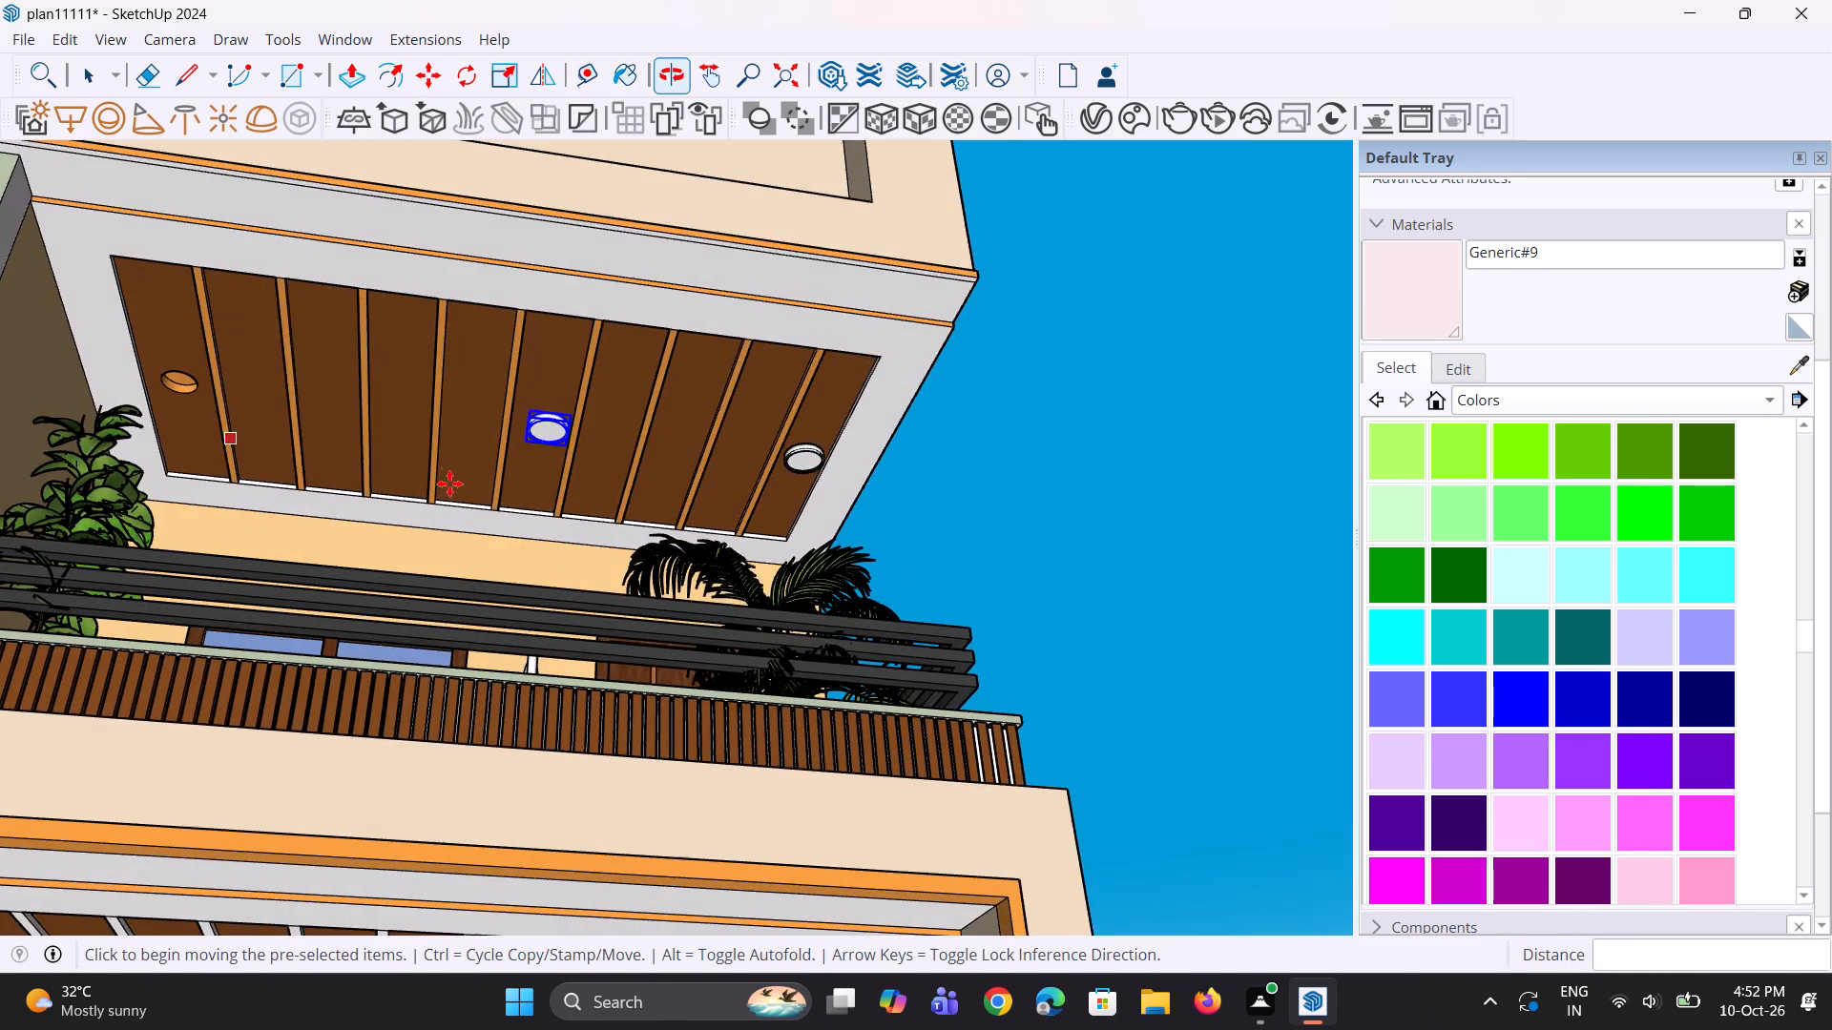
scroll(455, 438, "up", 9)
key("m")
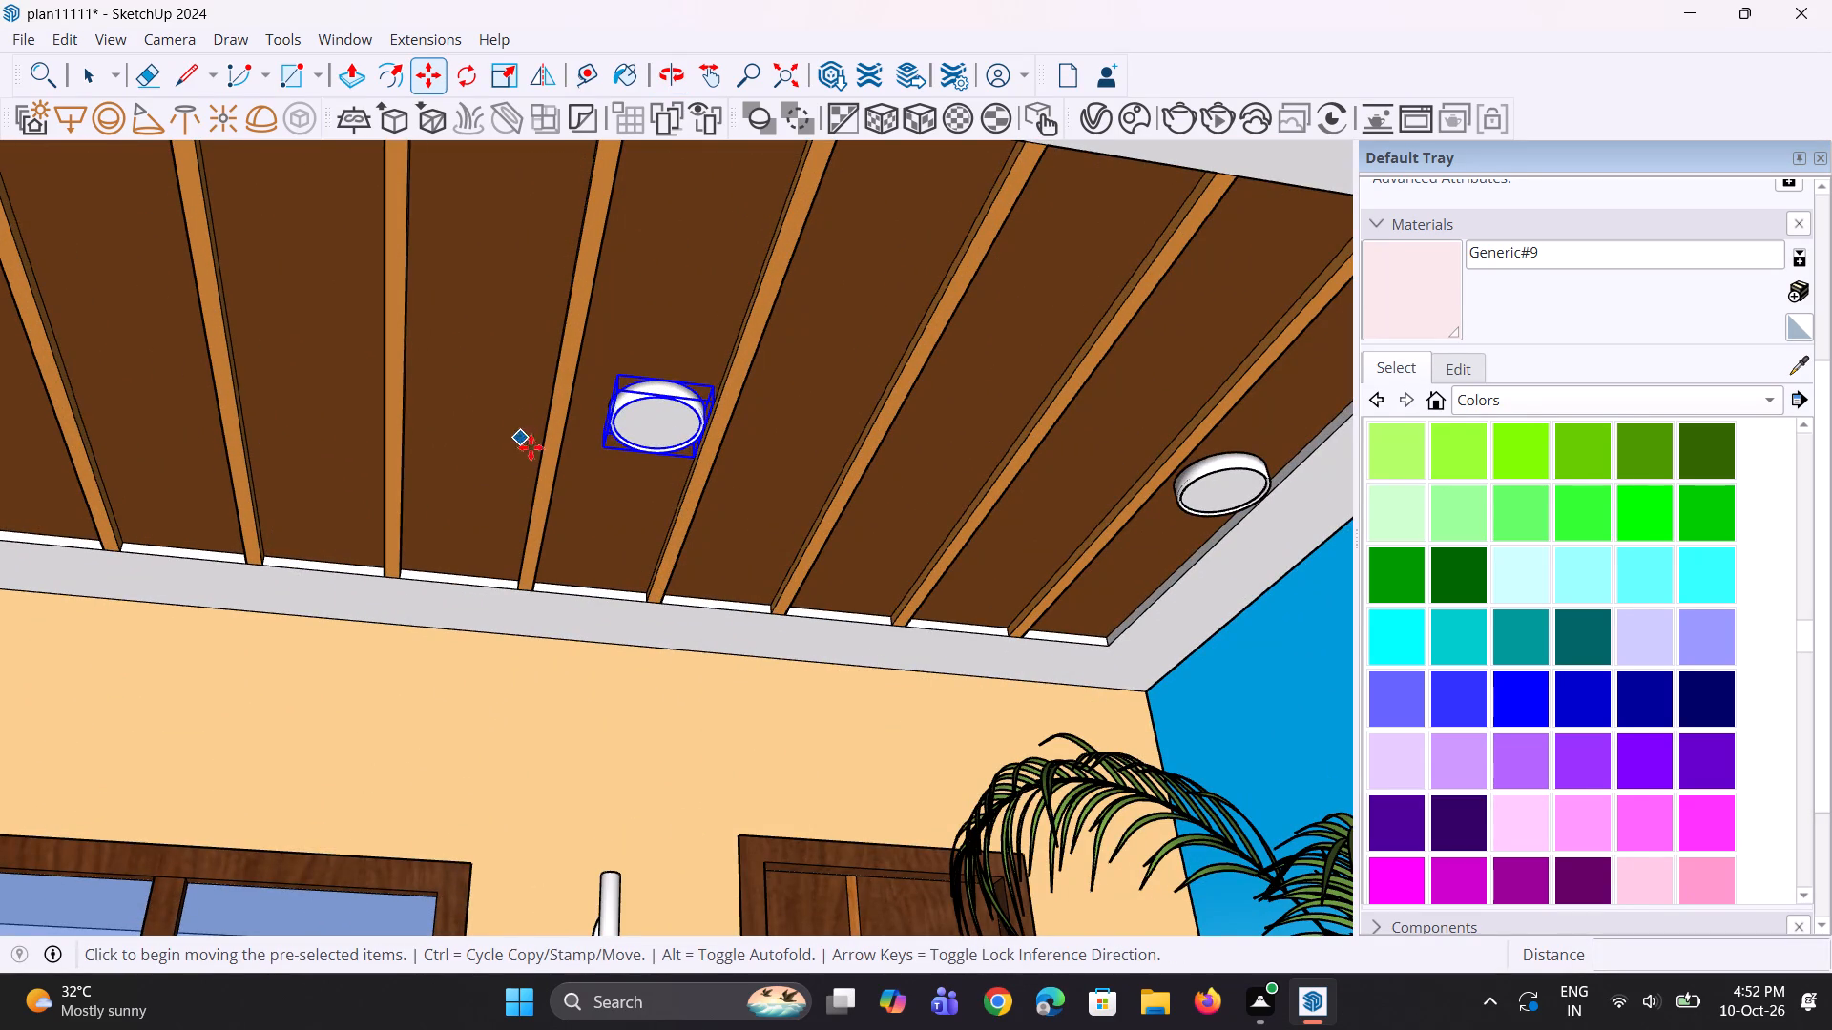
scroll(670, 456, "down", 9)
scroll(88, 399, "up", 4)
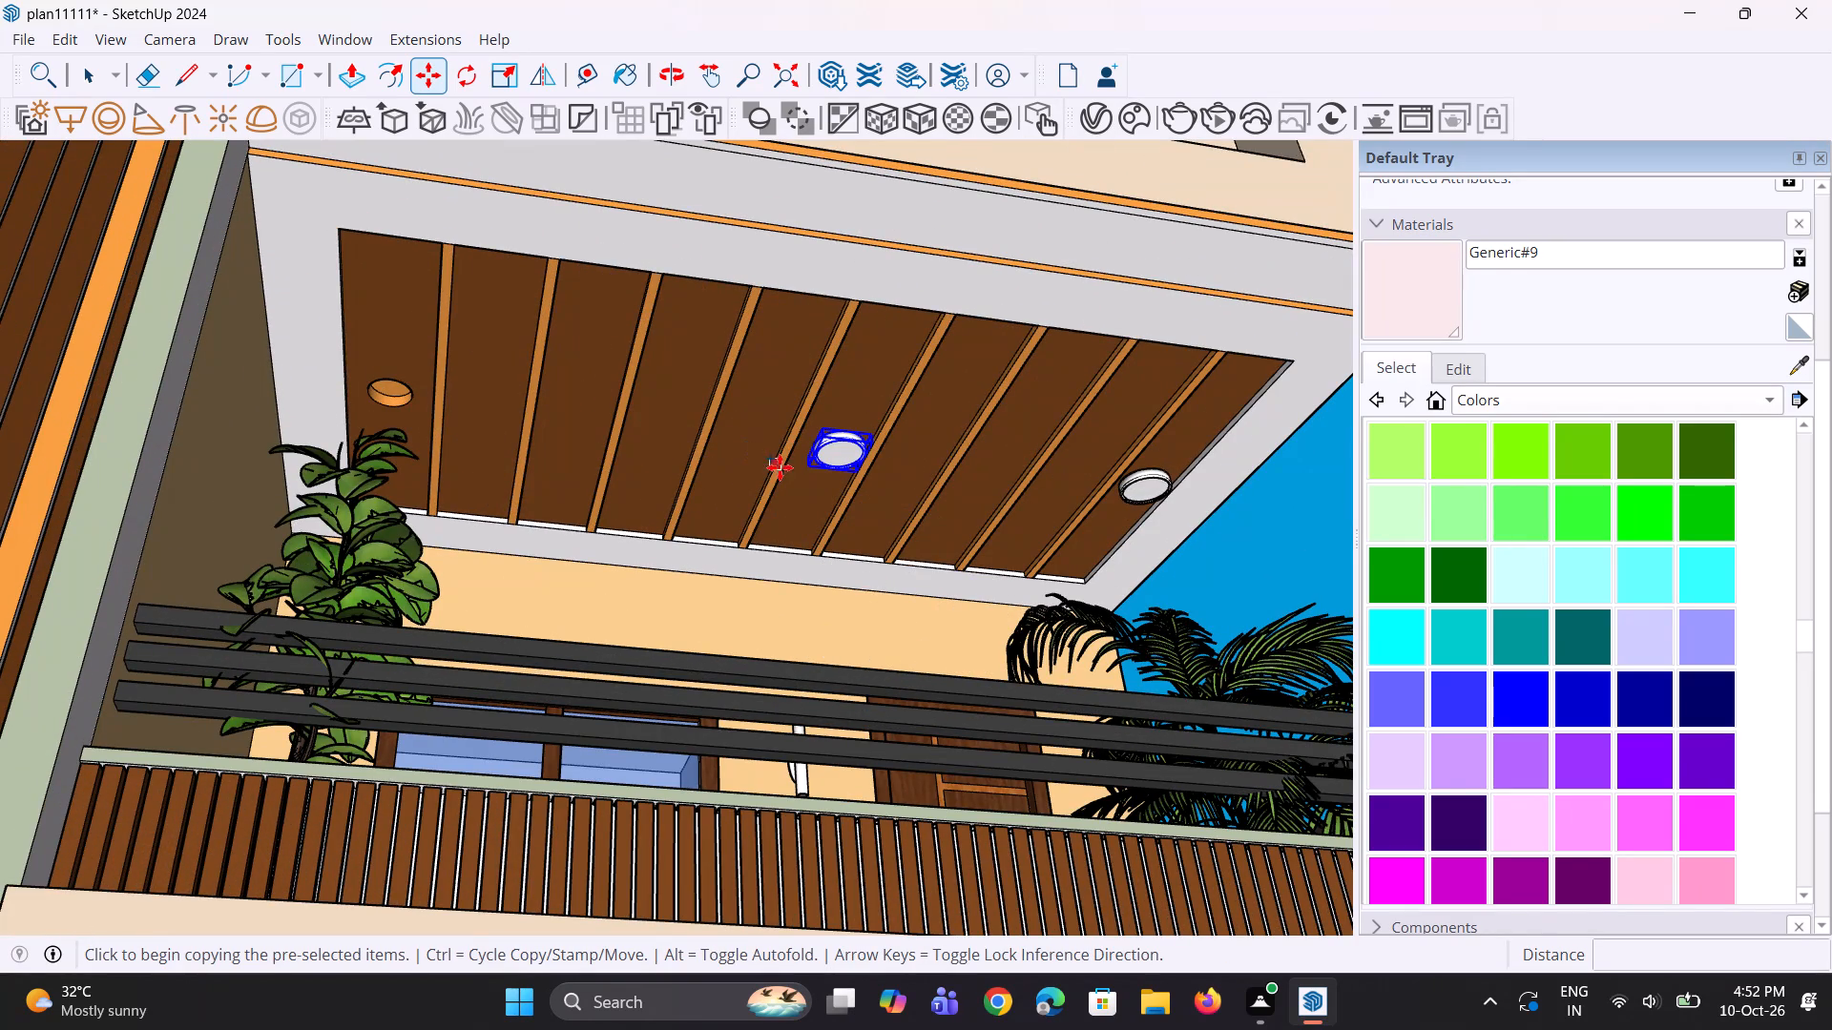
left_click(803, 464)
scroll(364, 431, "up", 4)
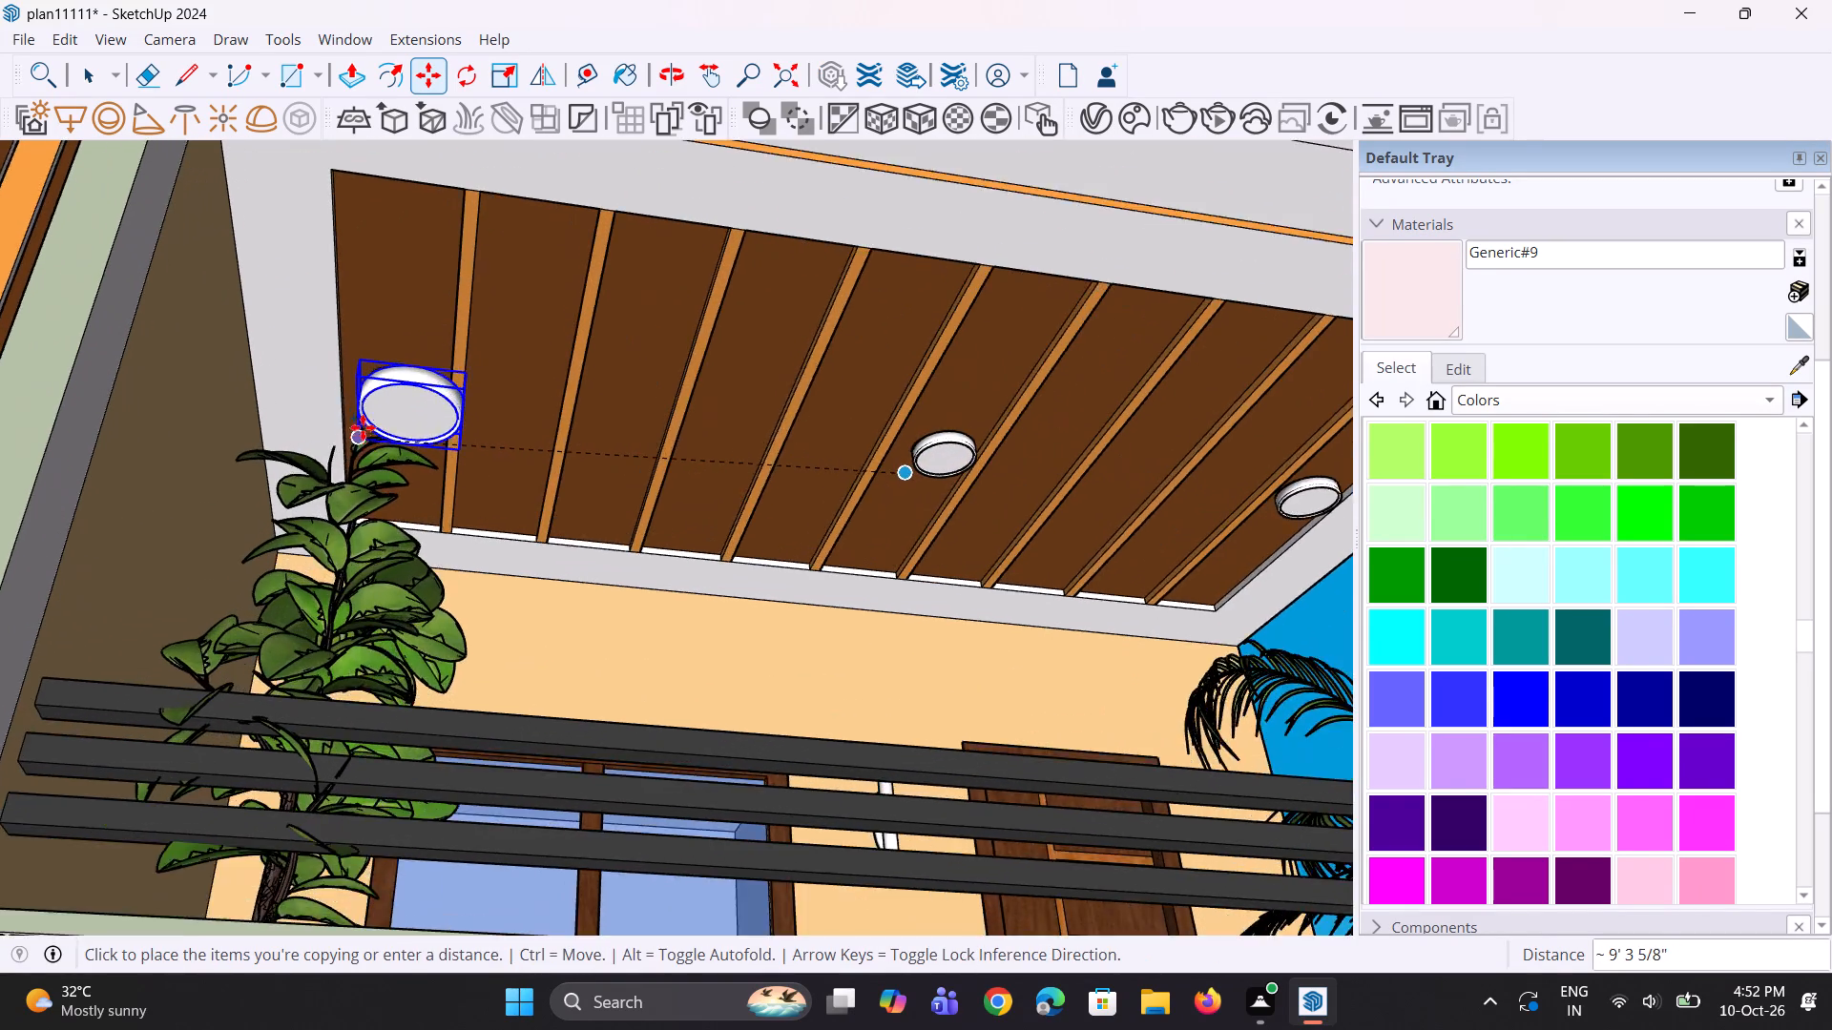
scroll(363, 427, "up", 3)
left_click(359, 407)
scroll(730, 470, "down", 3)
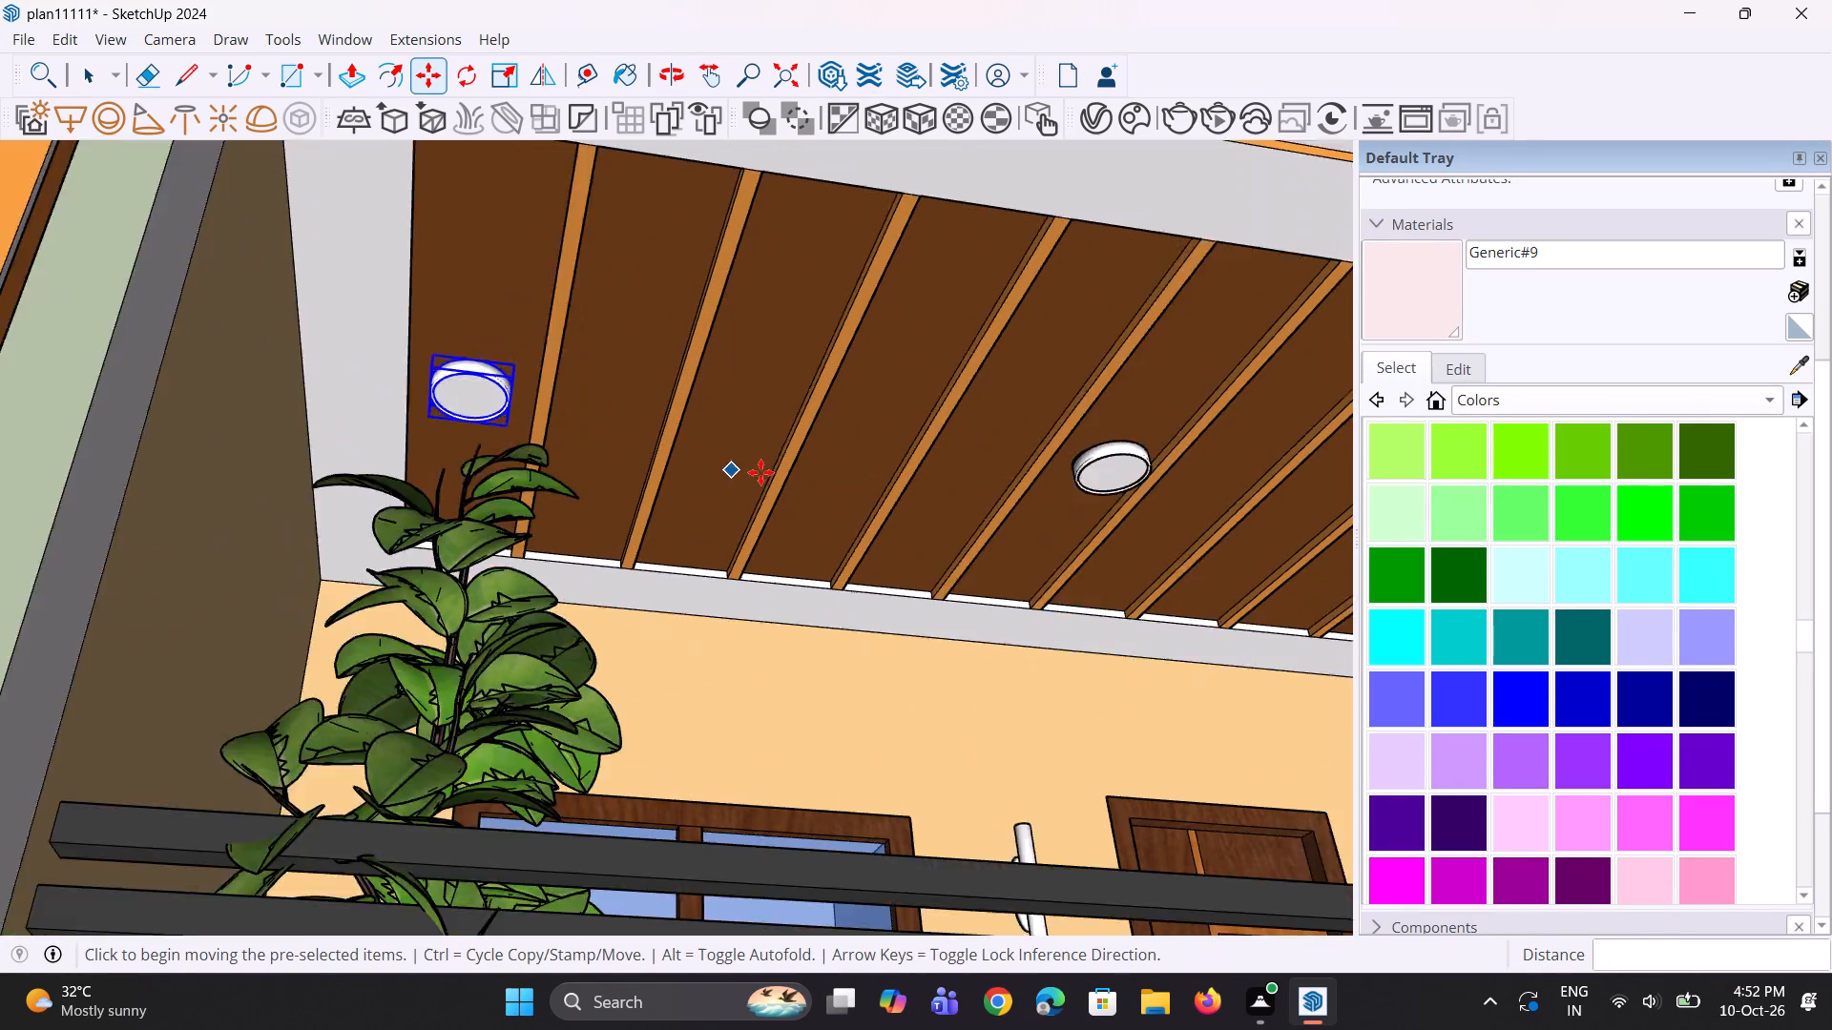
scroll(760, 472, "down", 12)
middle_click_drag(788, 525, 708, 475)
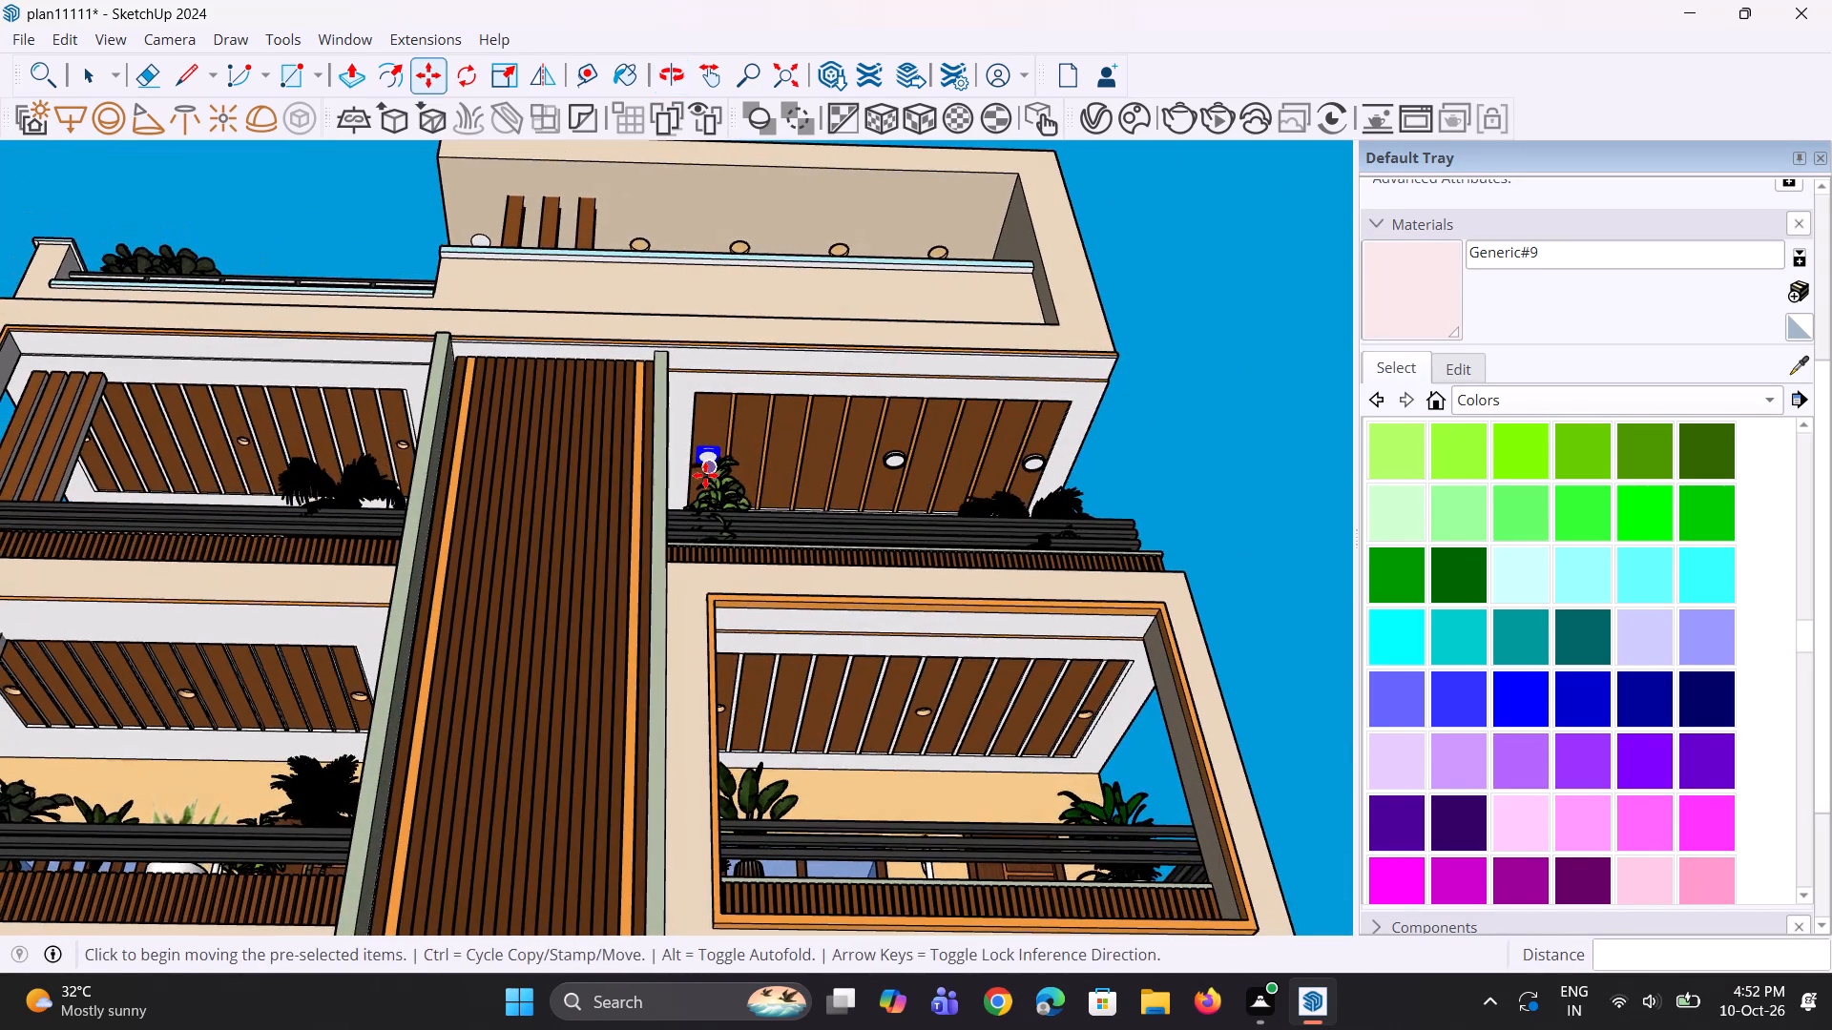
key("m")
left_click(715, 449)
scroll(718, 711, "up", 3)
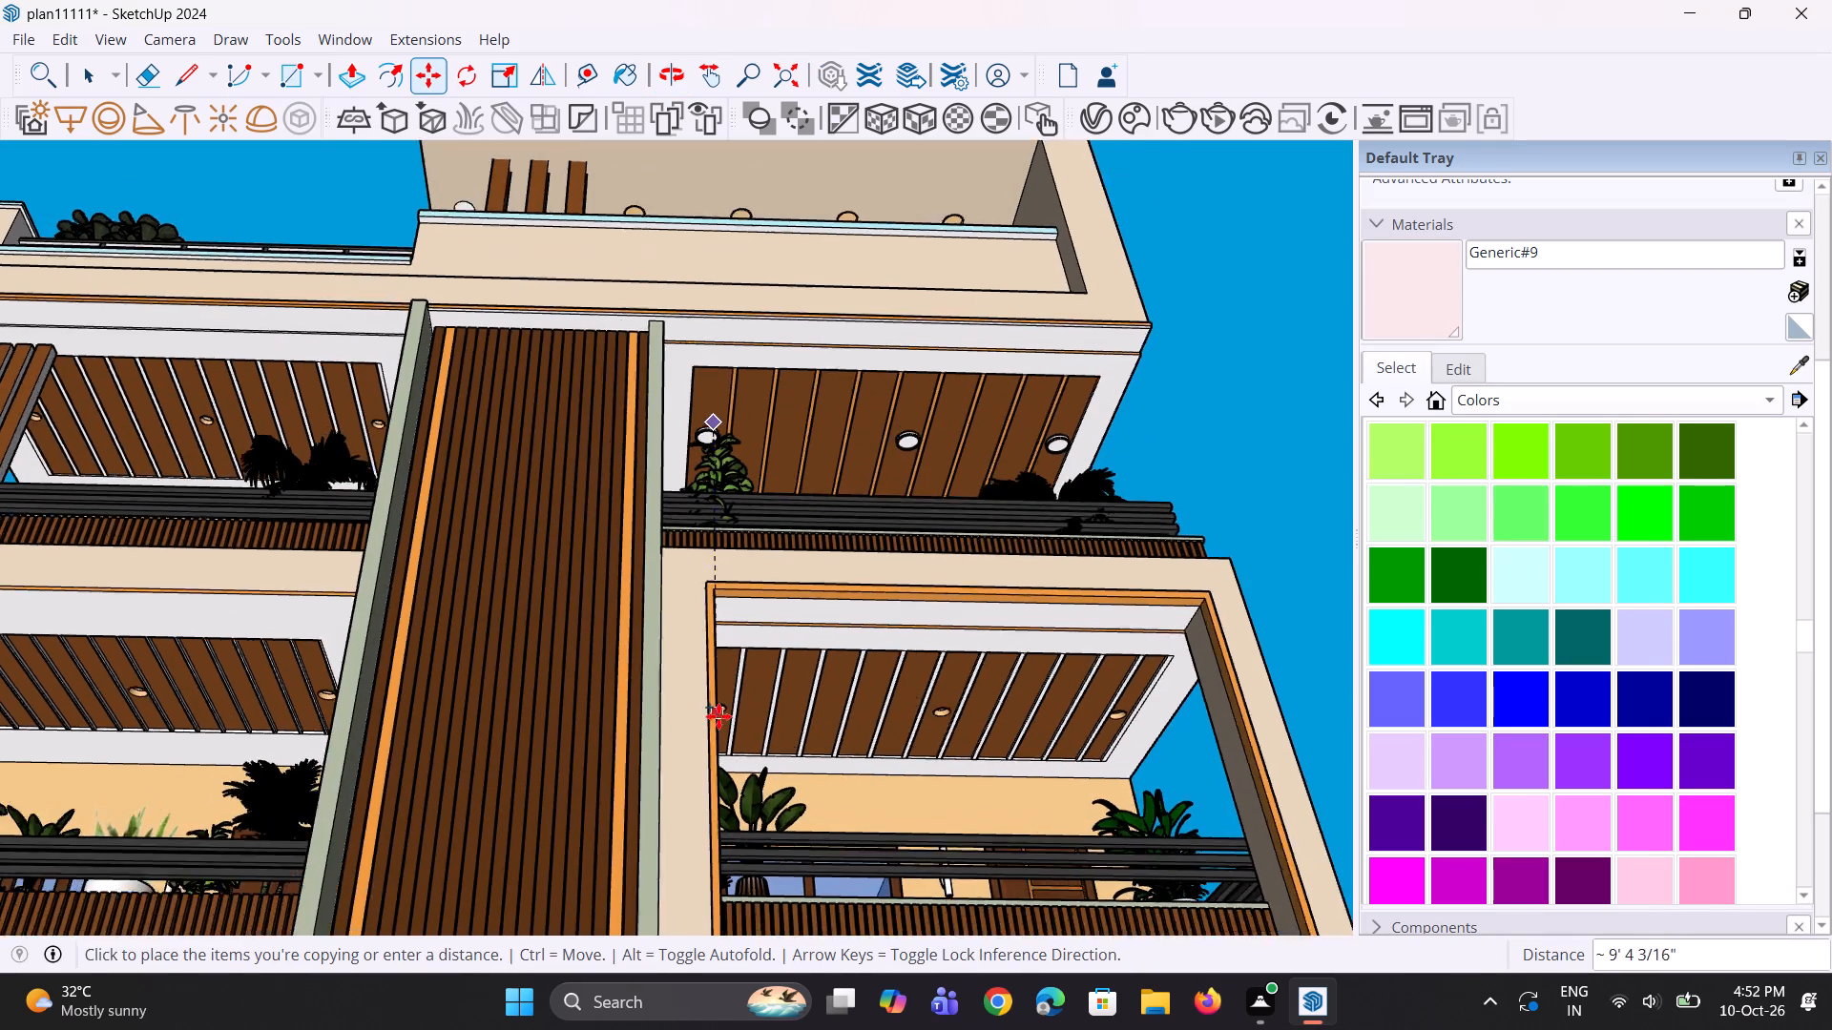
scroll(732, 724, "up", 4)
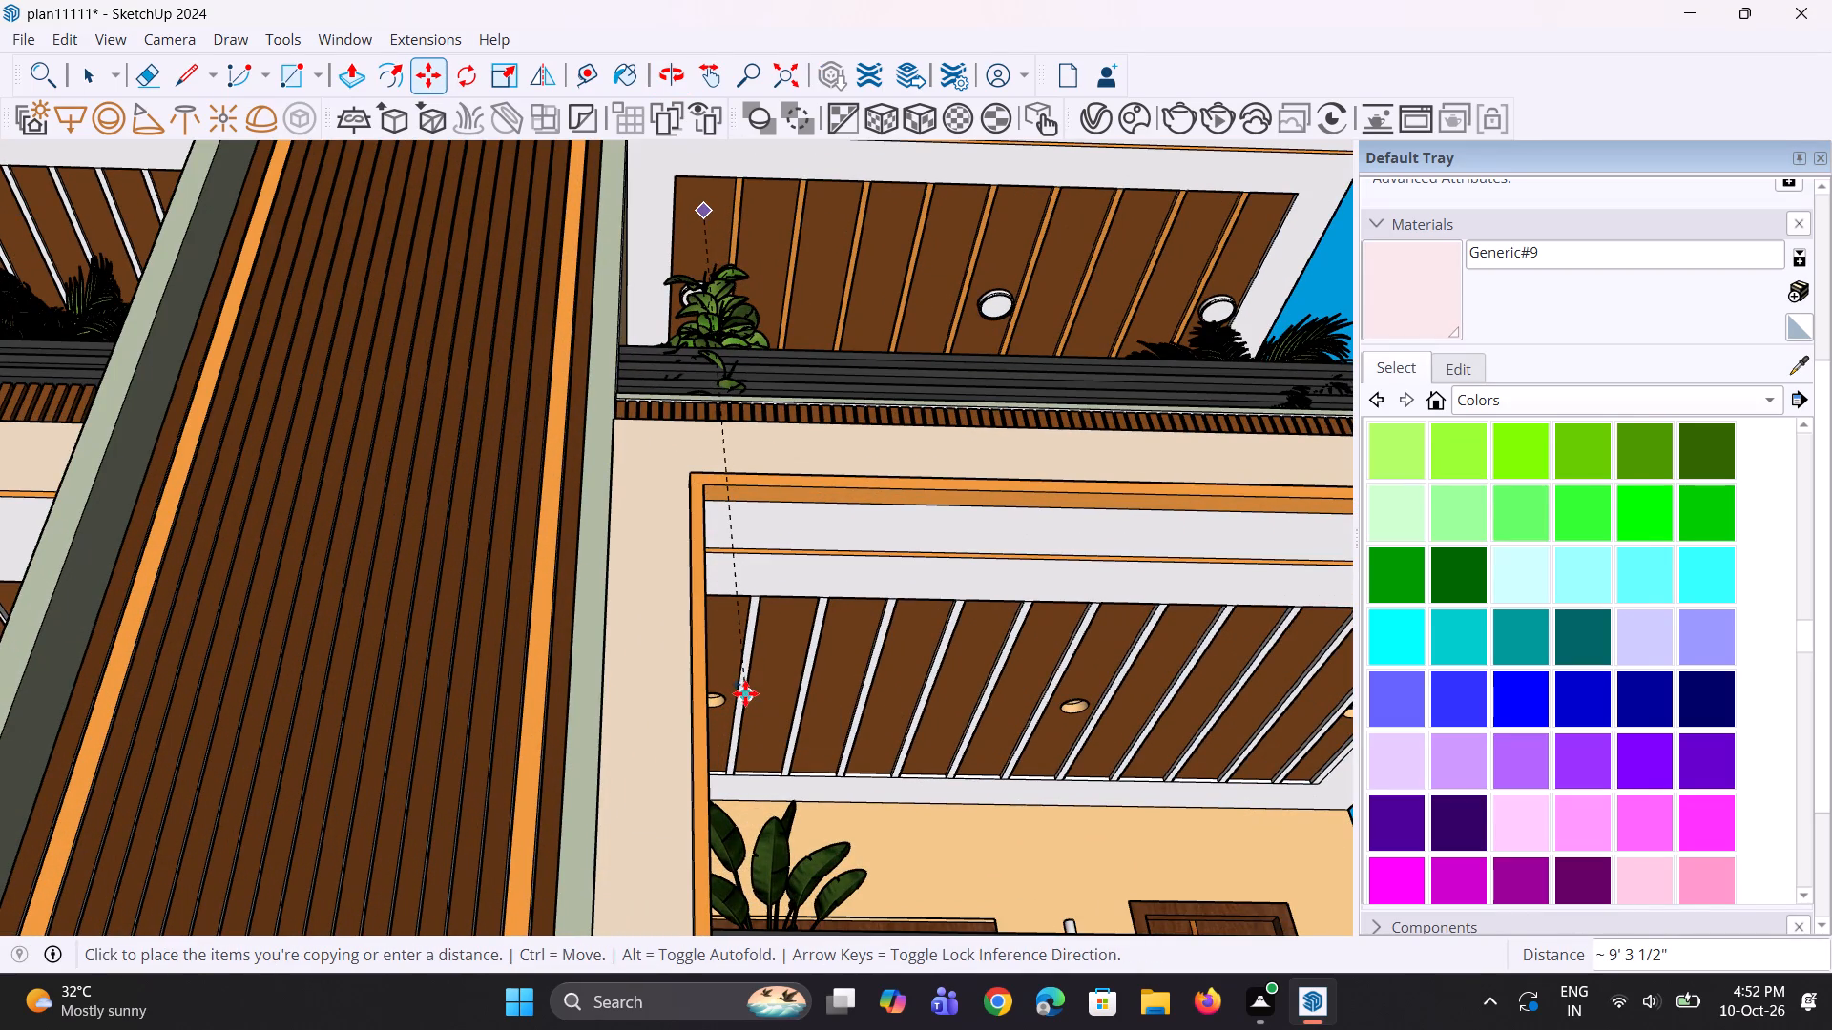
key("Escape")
Copy the inner ceiling light about 11' 8 7/8" down the blue axis to the inner recess of the orange-framed balcony below.
middle_click_drag(839, 287, 745, 449)
key("space")
key("space")
scroll(710, 302, "up", 2)
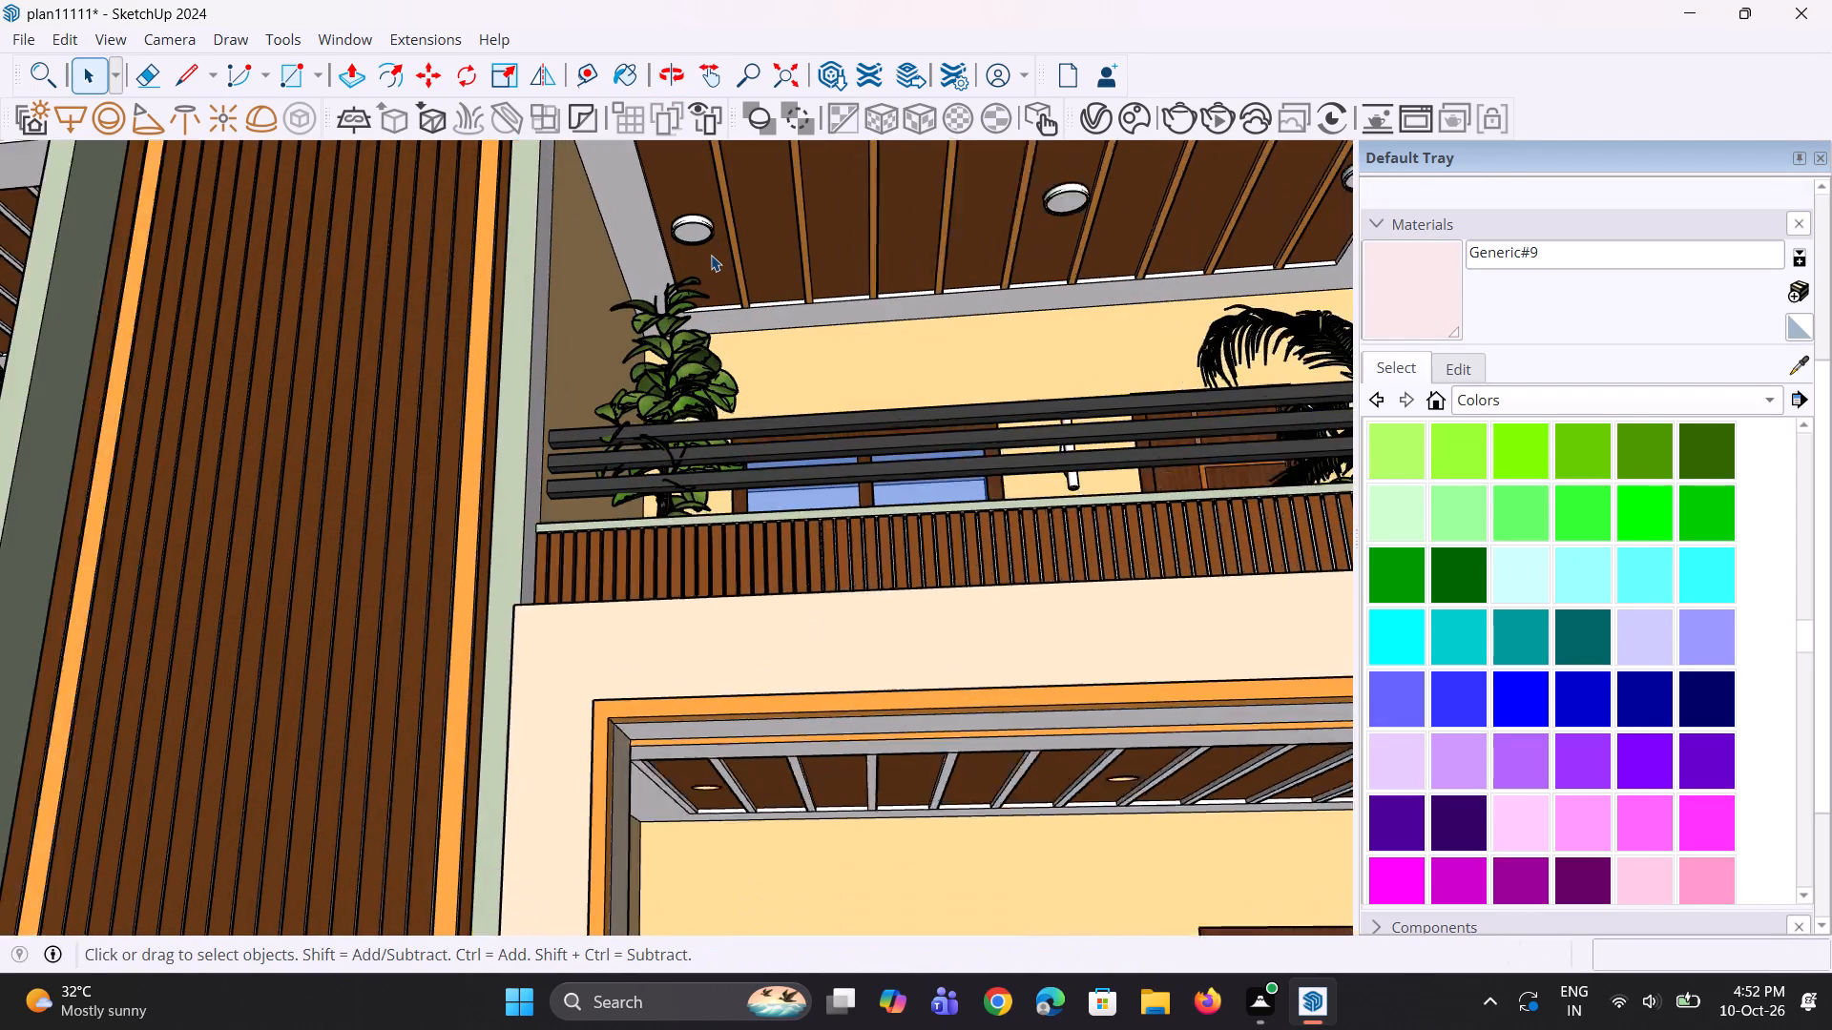
left_click(707, 229)
scroll(705, 229, "up", 3)
key("m")
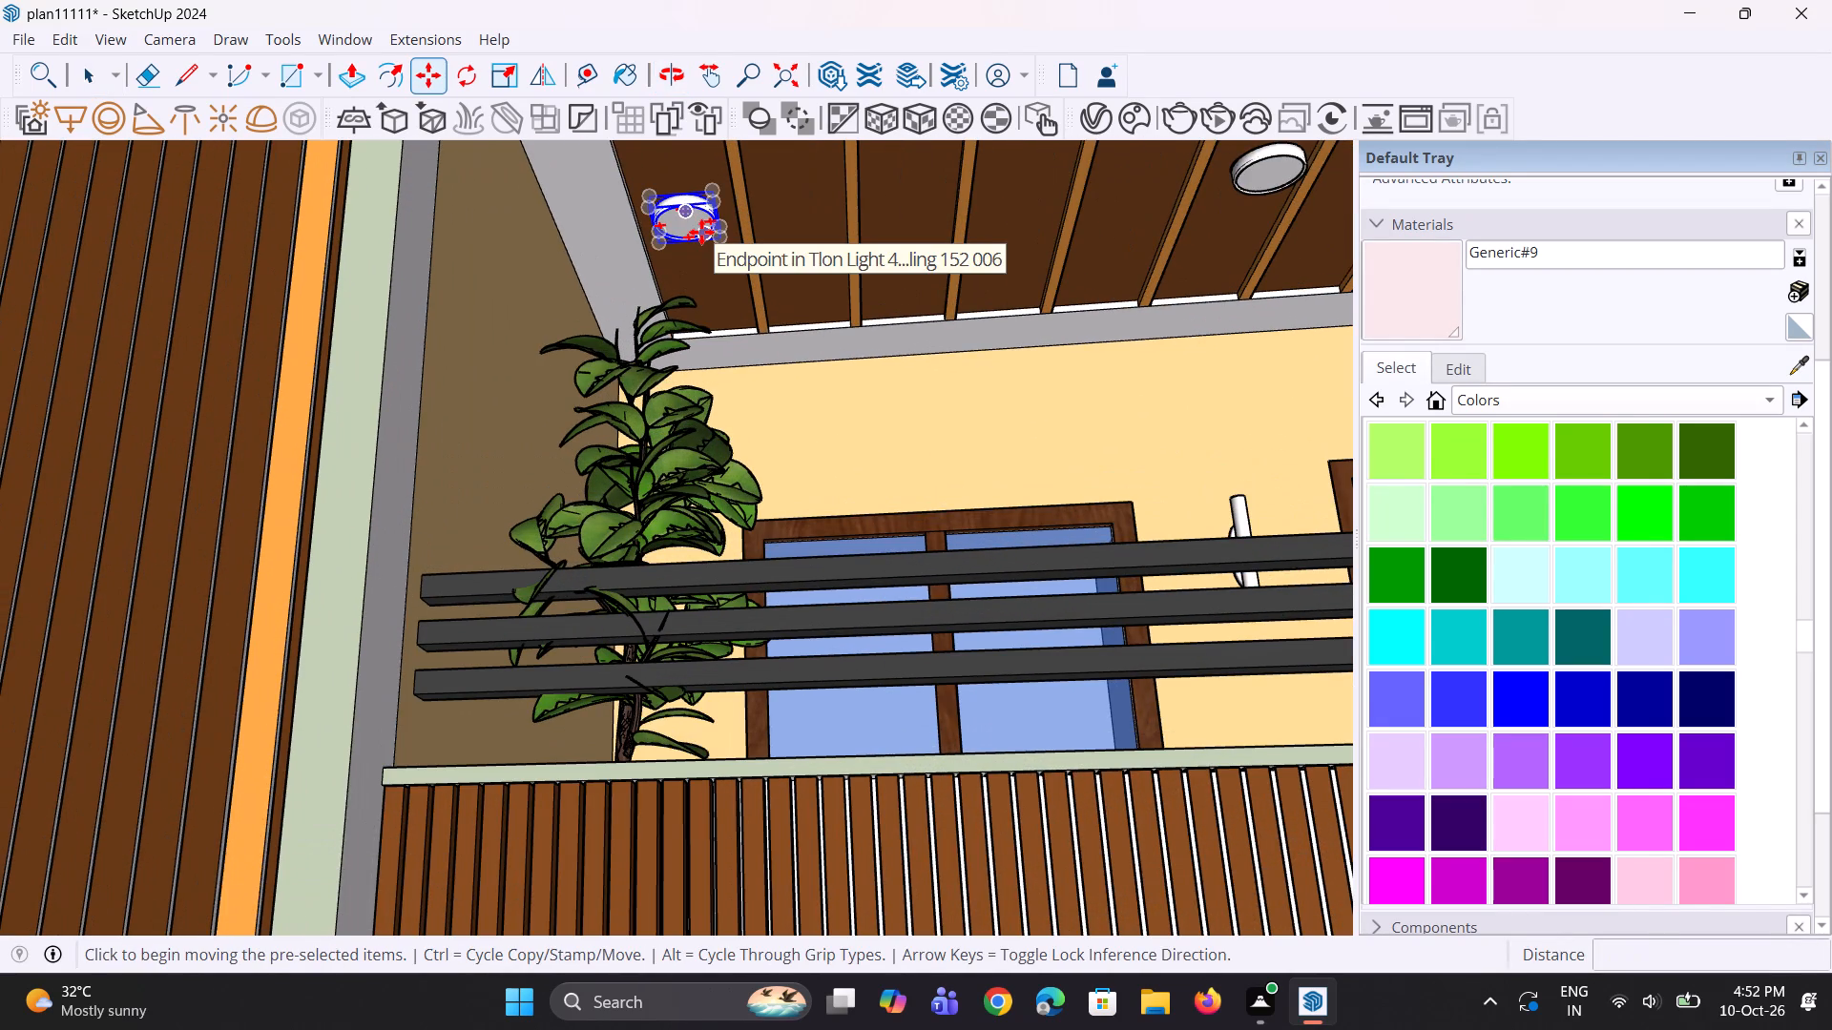
left_click(702, 232)
scroll(681, 512, "down", 10)
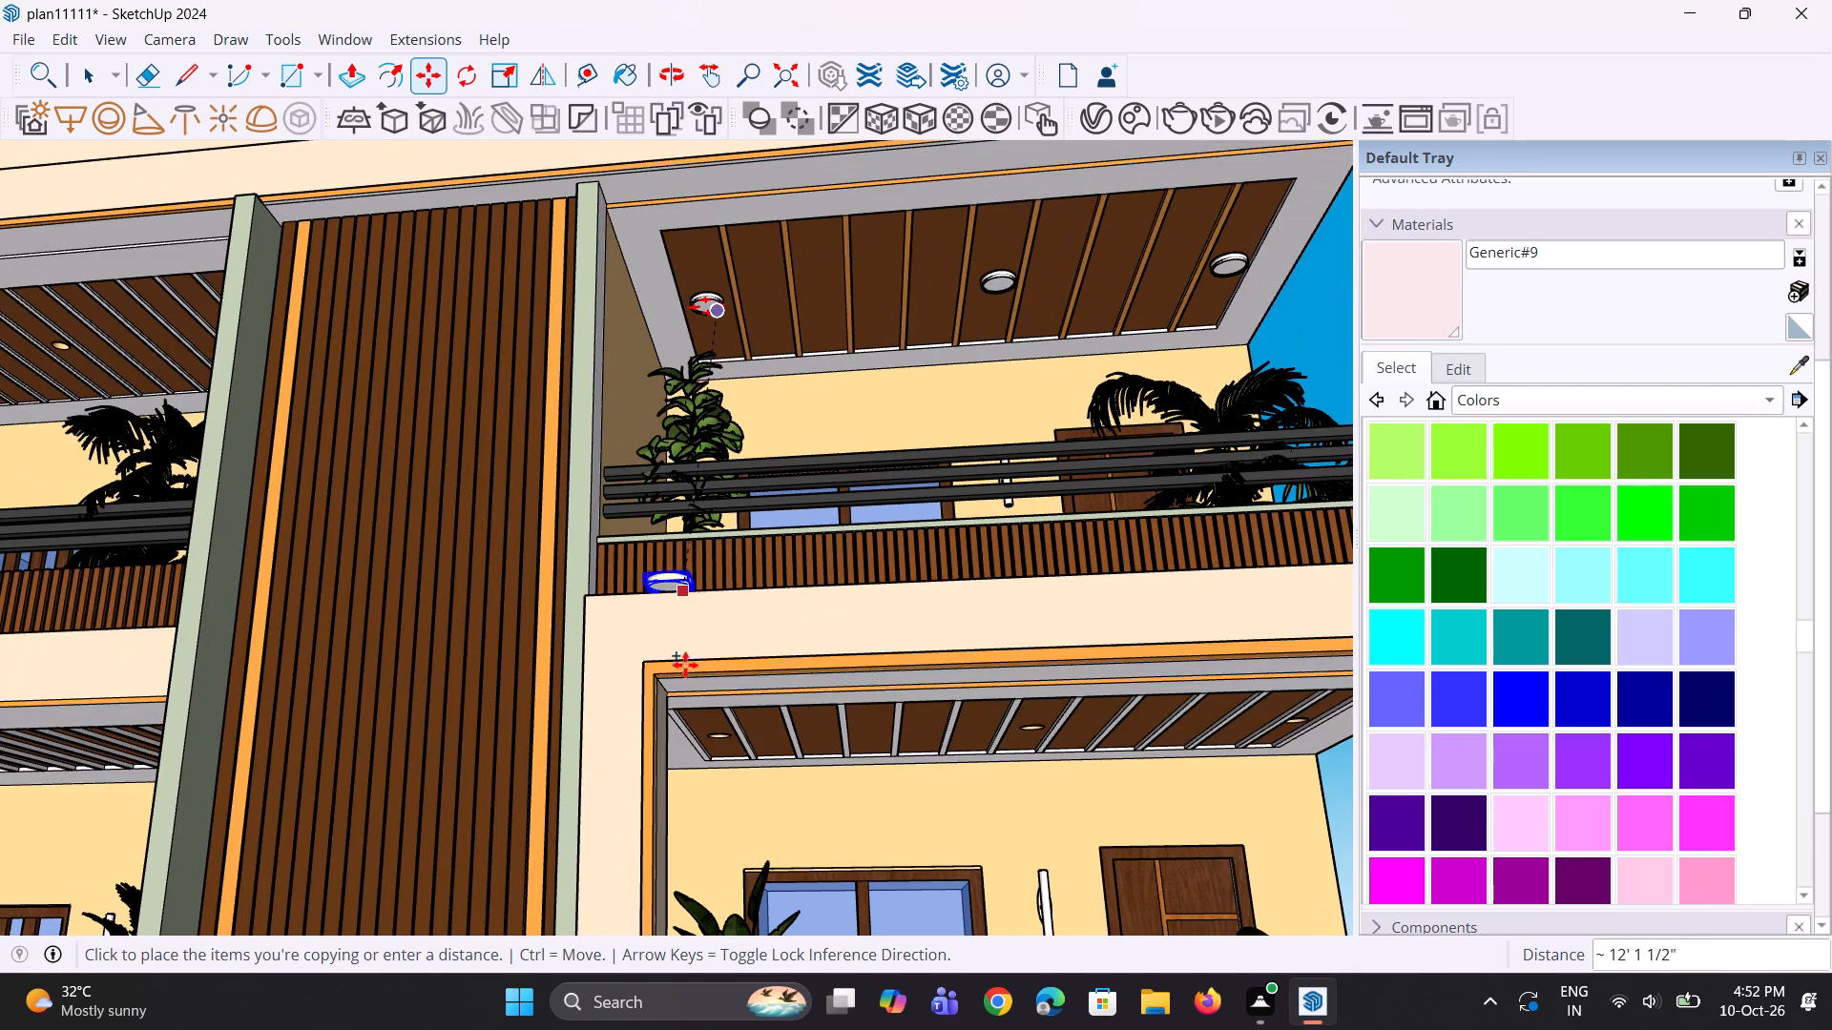
scroll(711, 769, "up", 10)
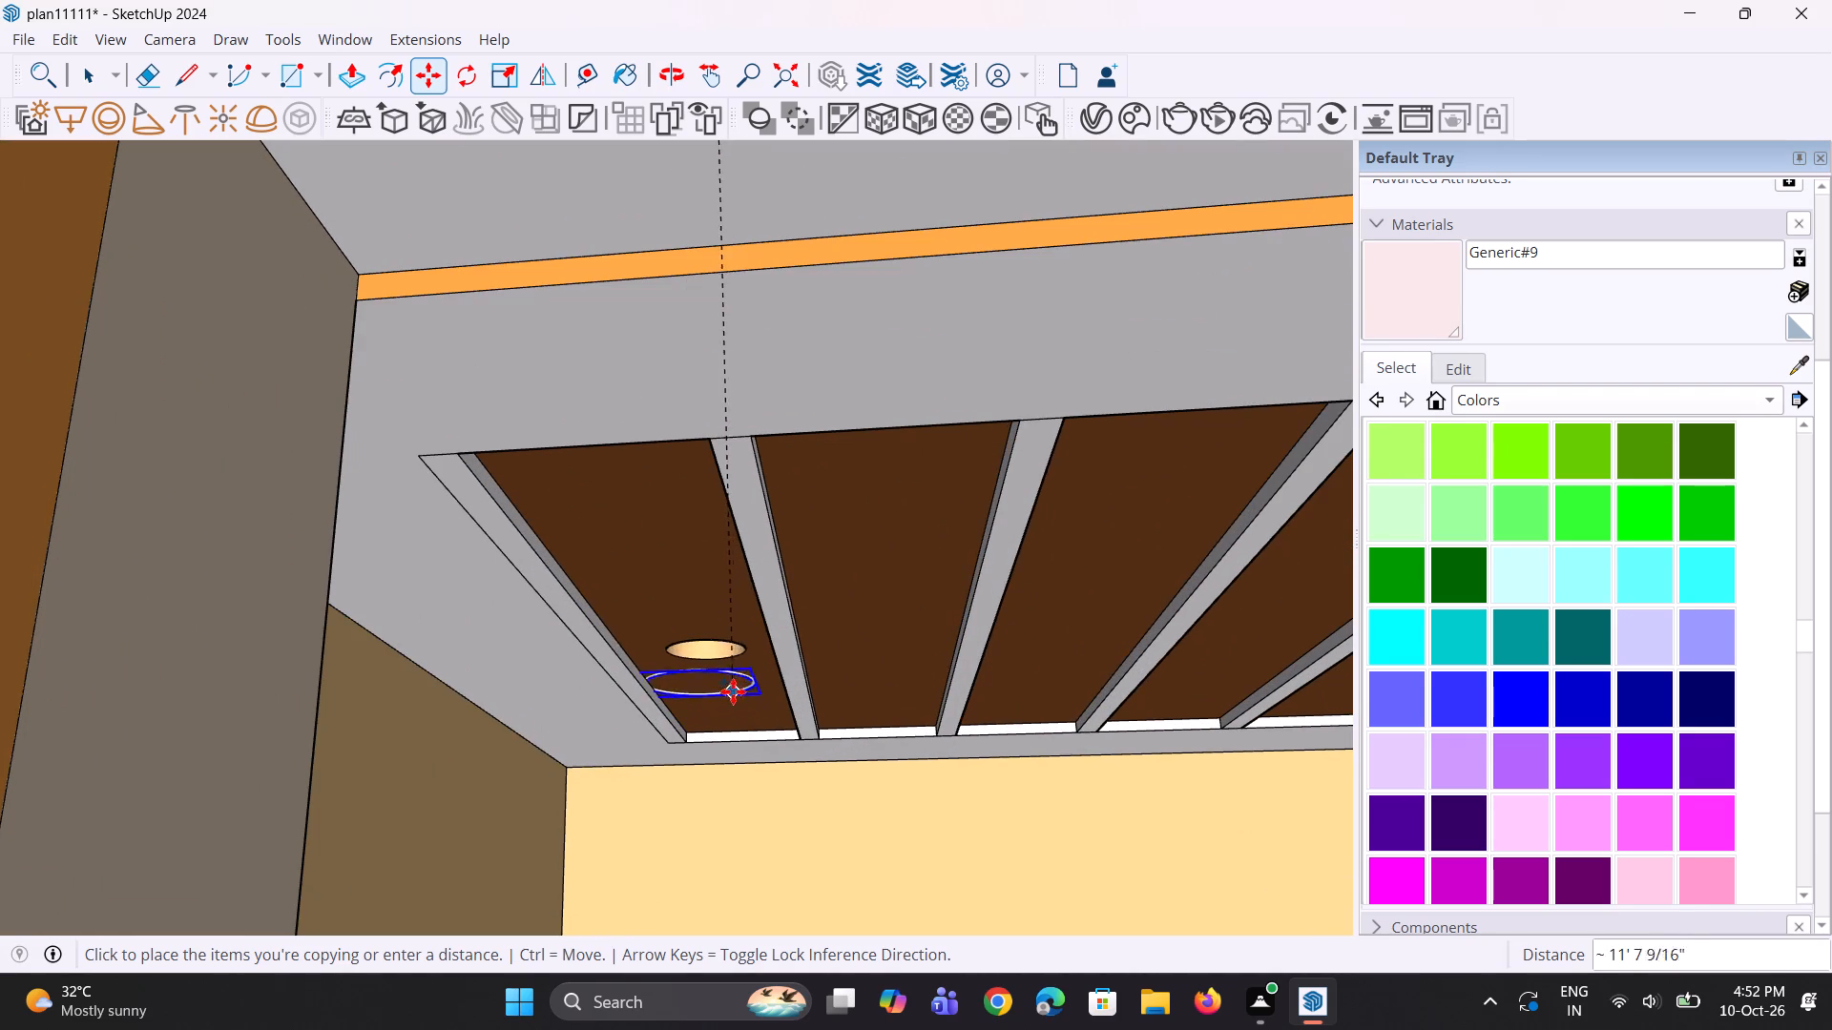
scroll(733, 670, "up", 1)
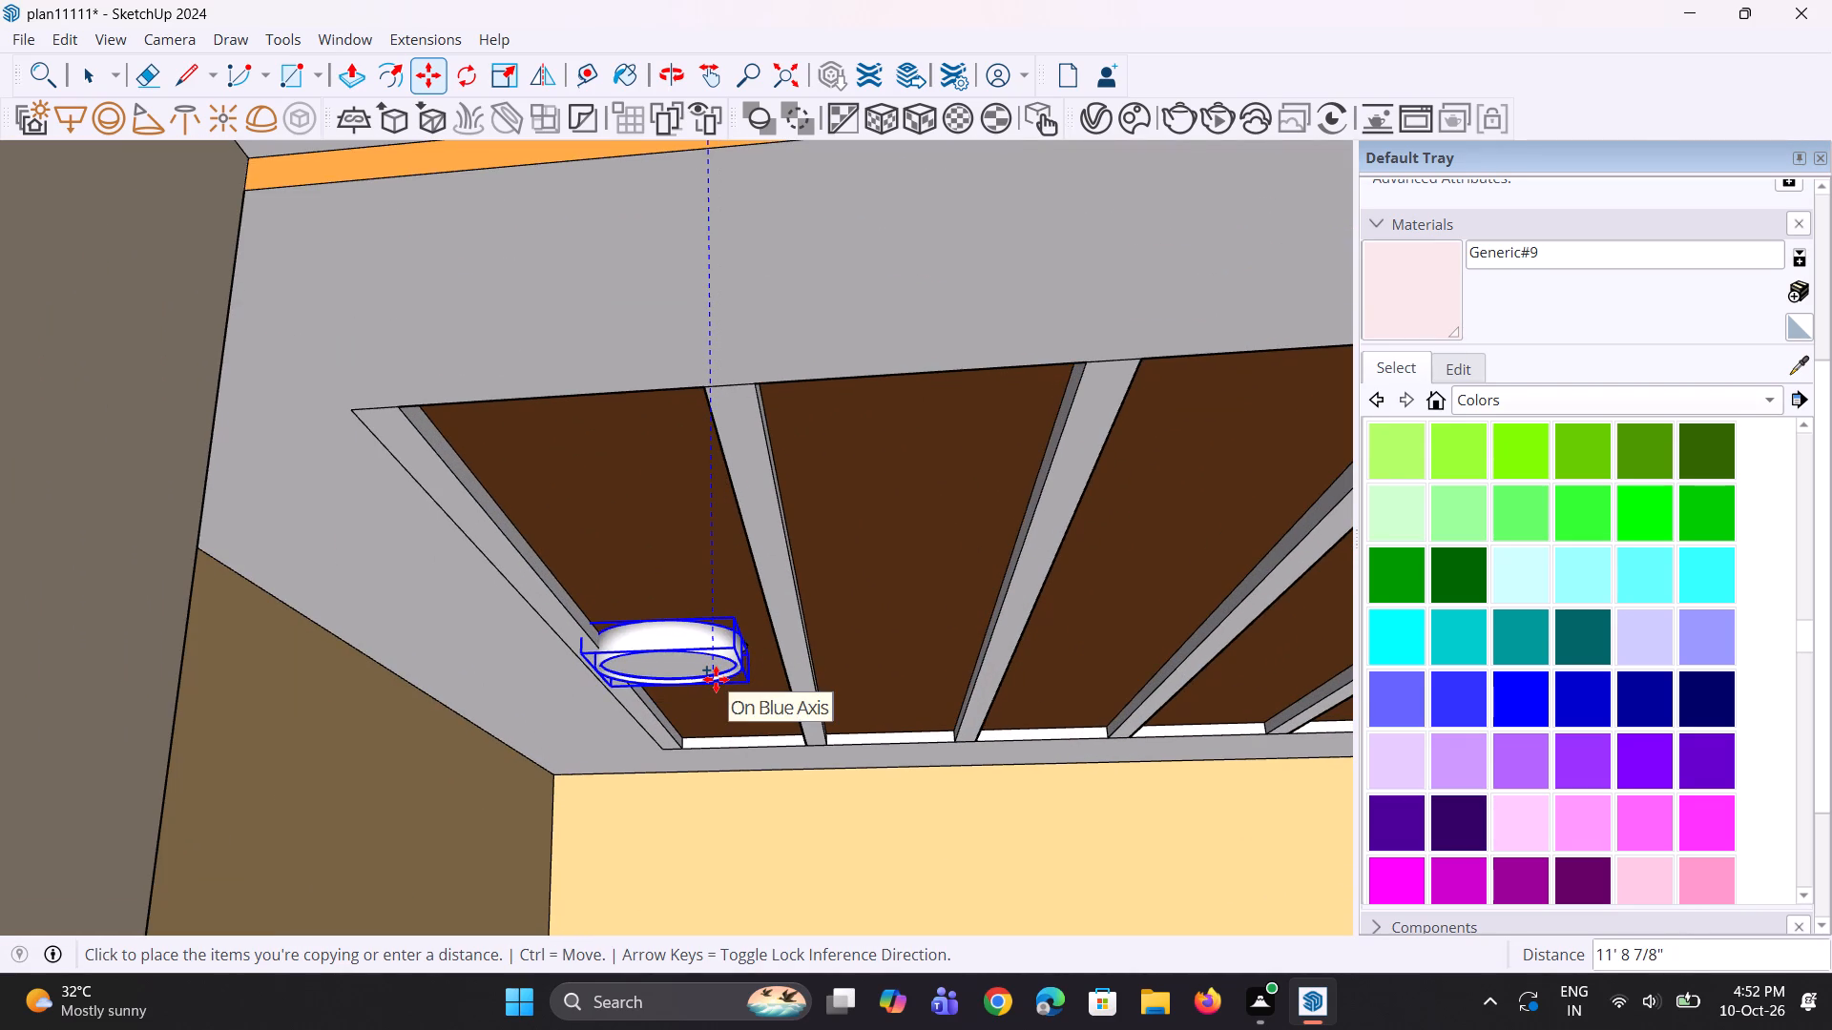
left_click(716, 679)
Shift the copied light about 1 3/4" across its ceiling strip and scale it down uniformly to about 0.75.
middle_click_drag(737, 665, 790, 516)
scroll(742, 645, "up", 7)
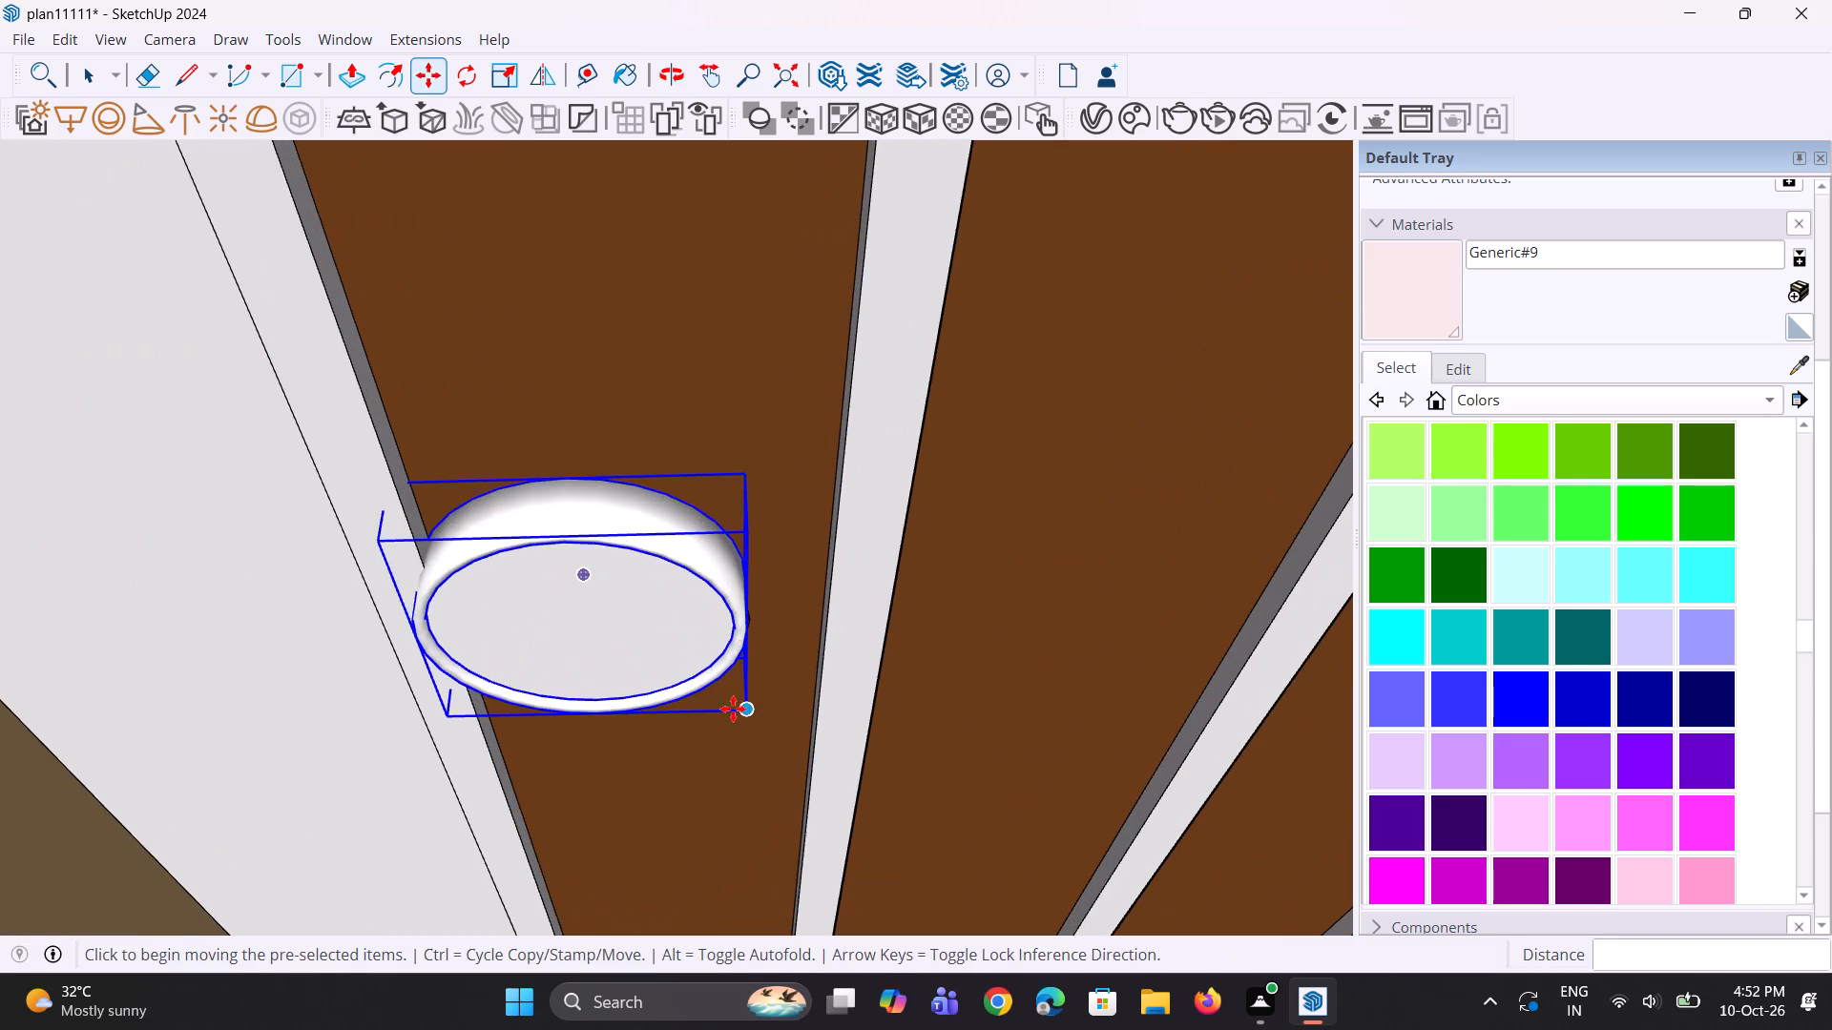
left_click(733, 709)
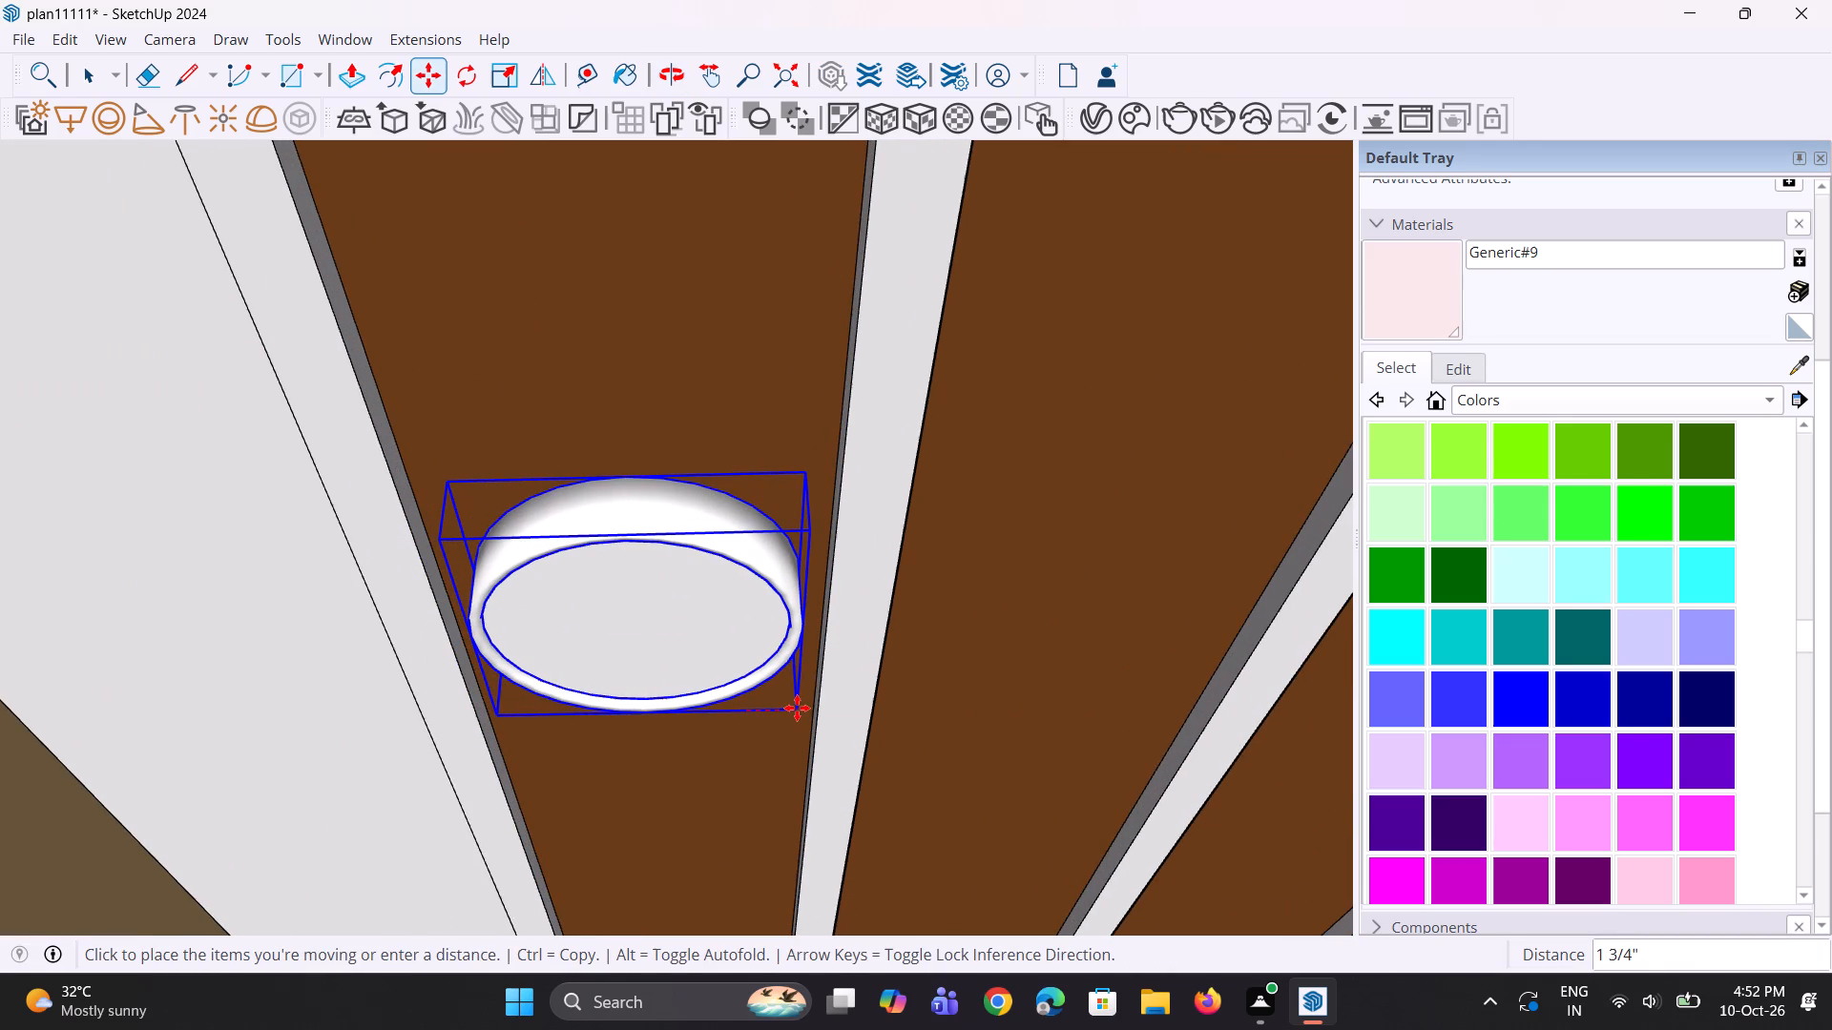
left_click(797, 708)
key("s")
left_click(809, 470)
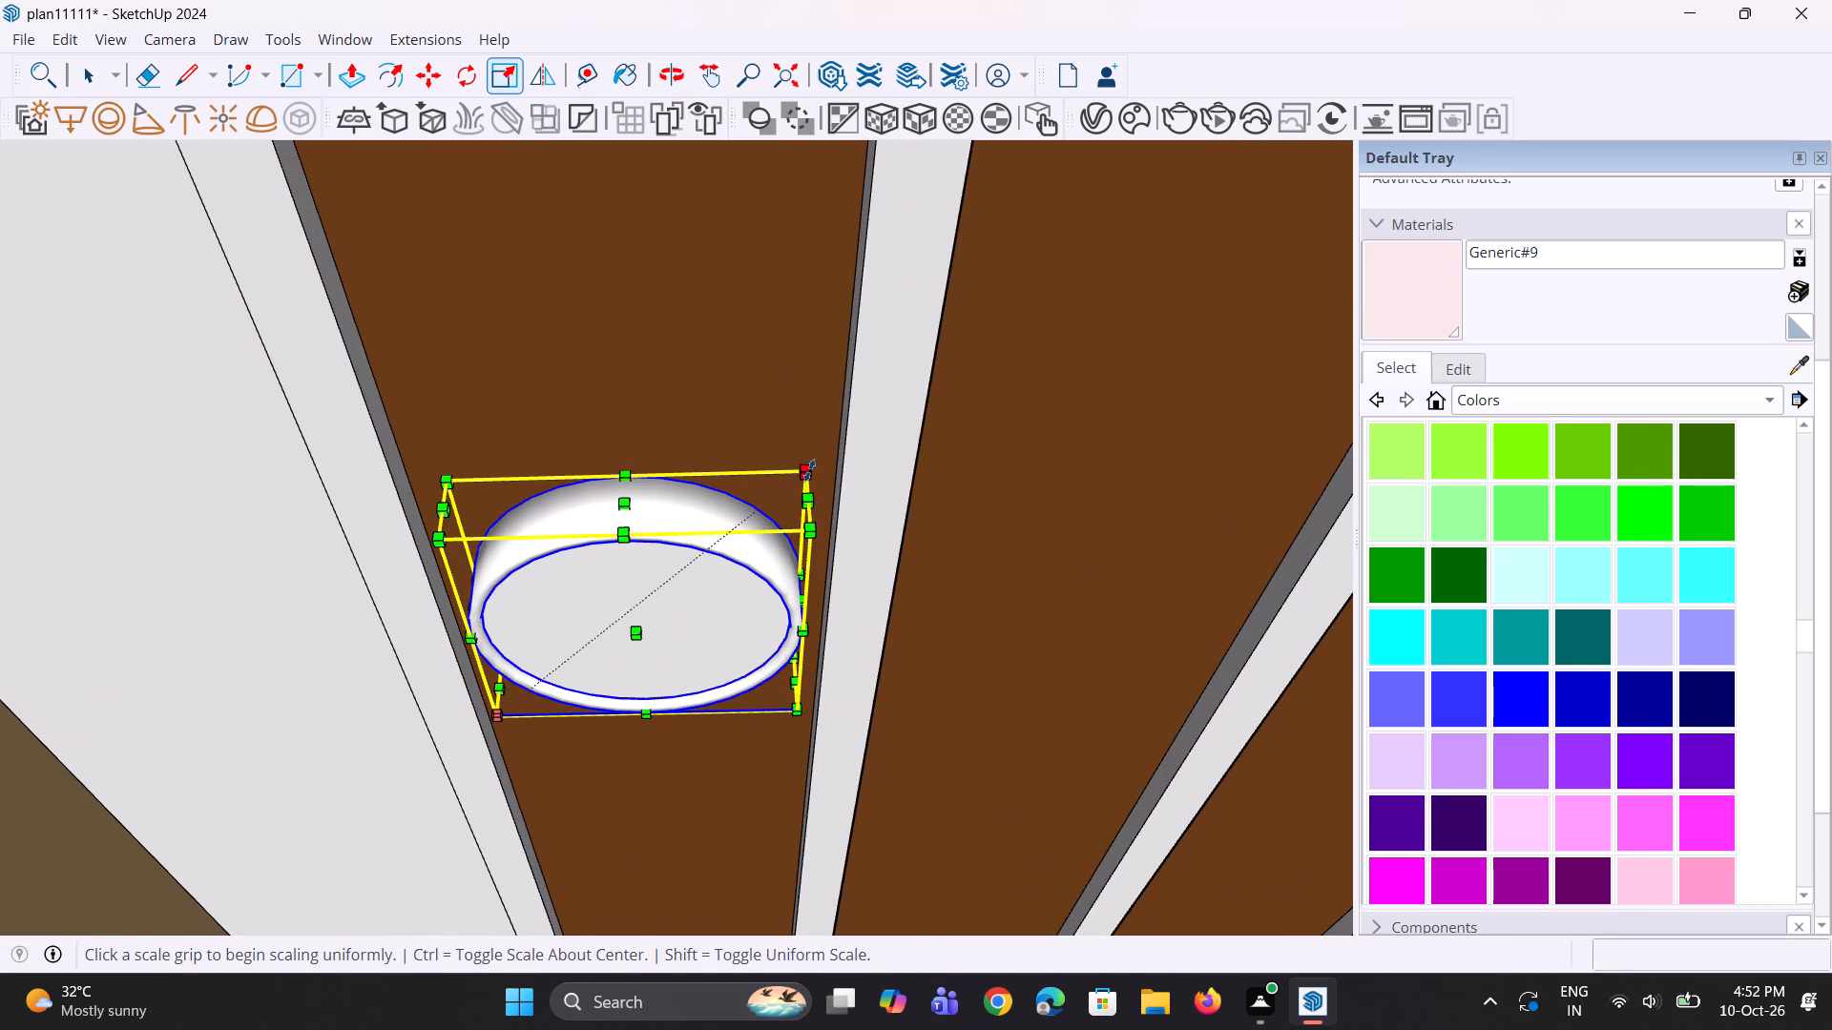
left_click(738, 570)
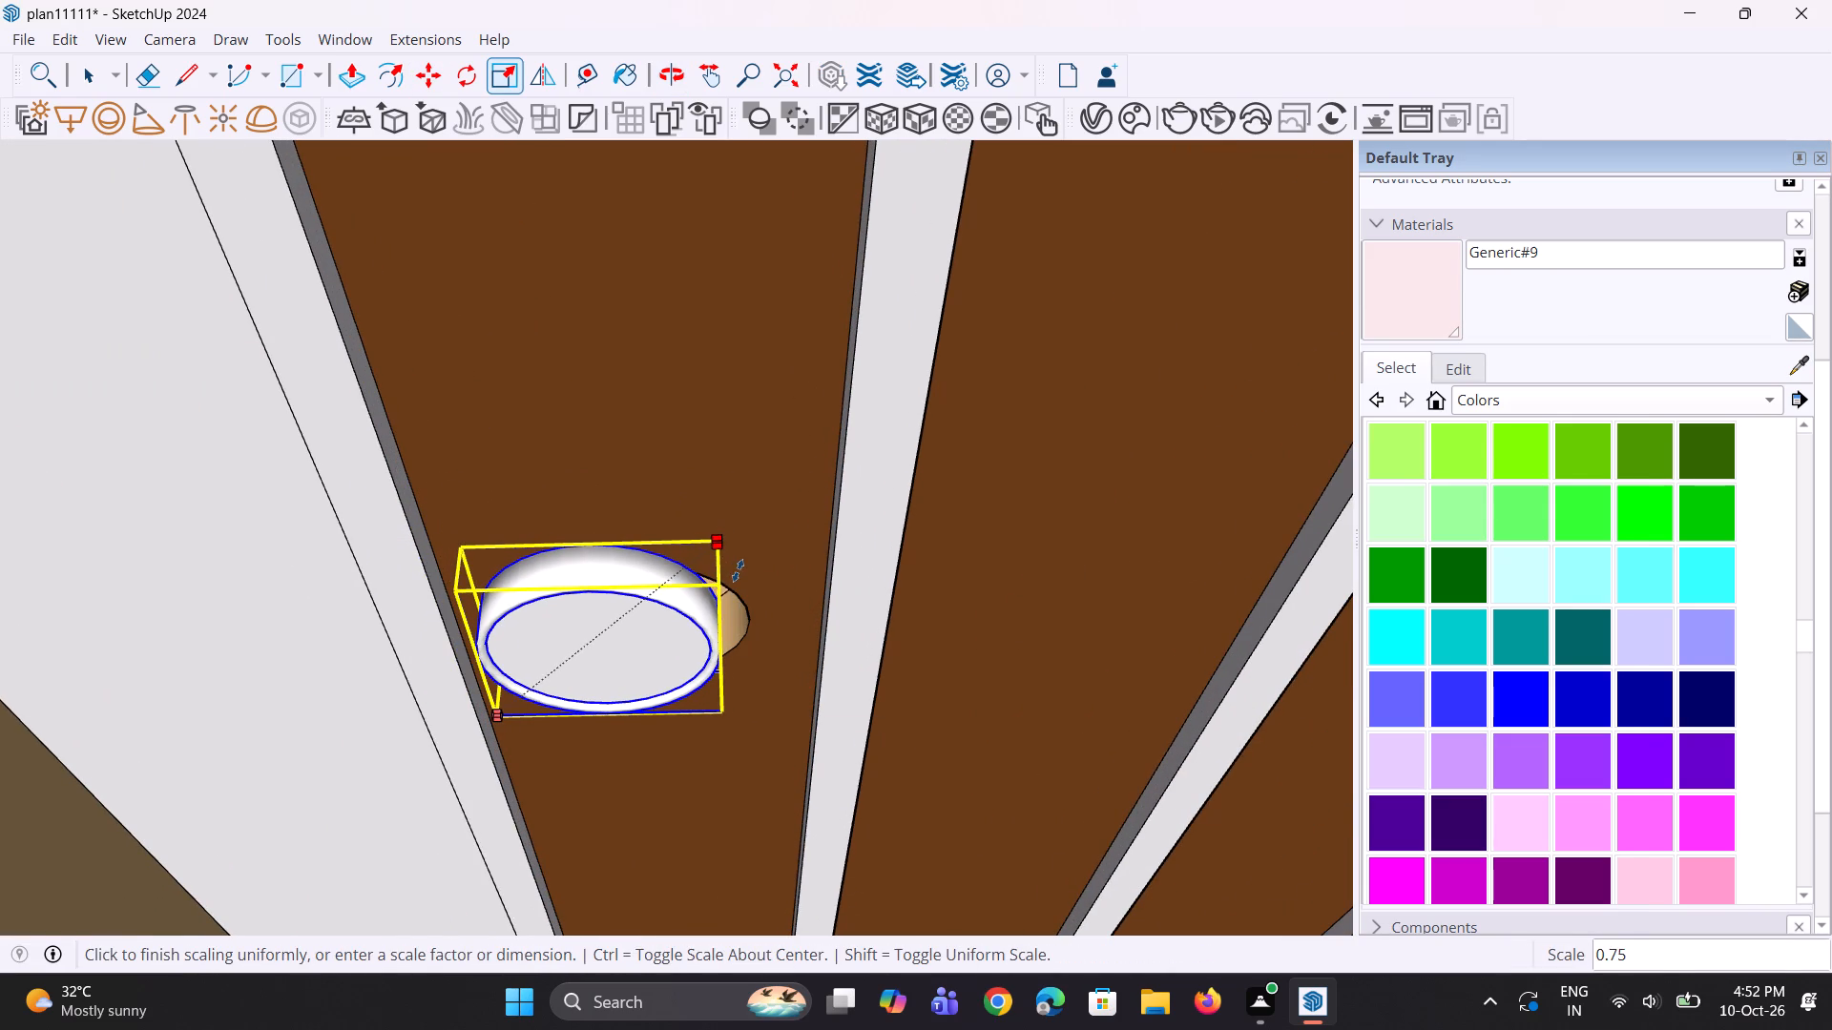
Move the reduced light over the inner round recess so that it covers the opening.
middle_click_drag(722, 736, 704, 628)
key("m")
left_click(696, 673)
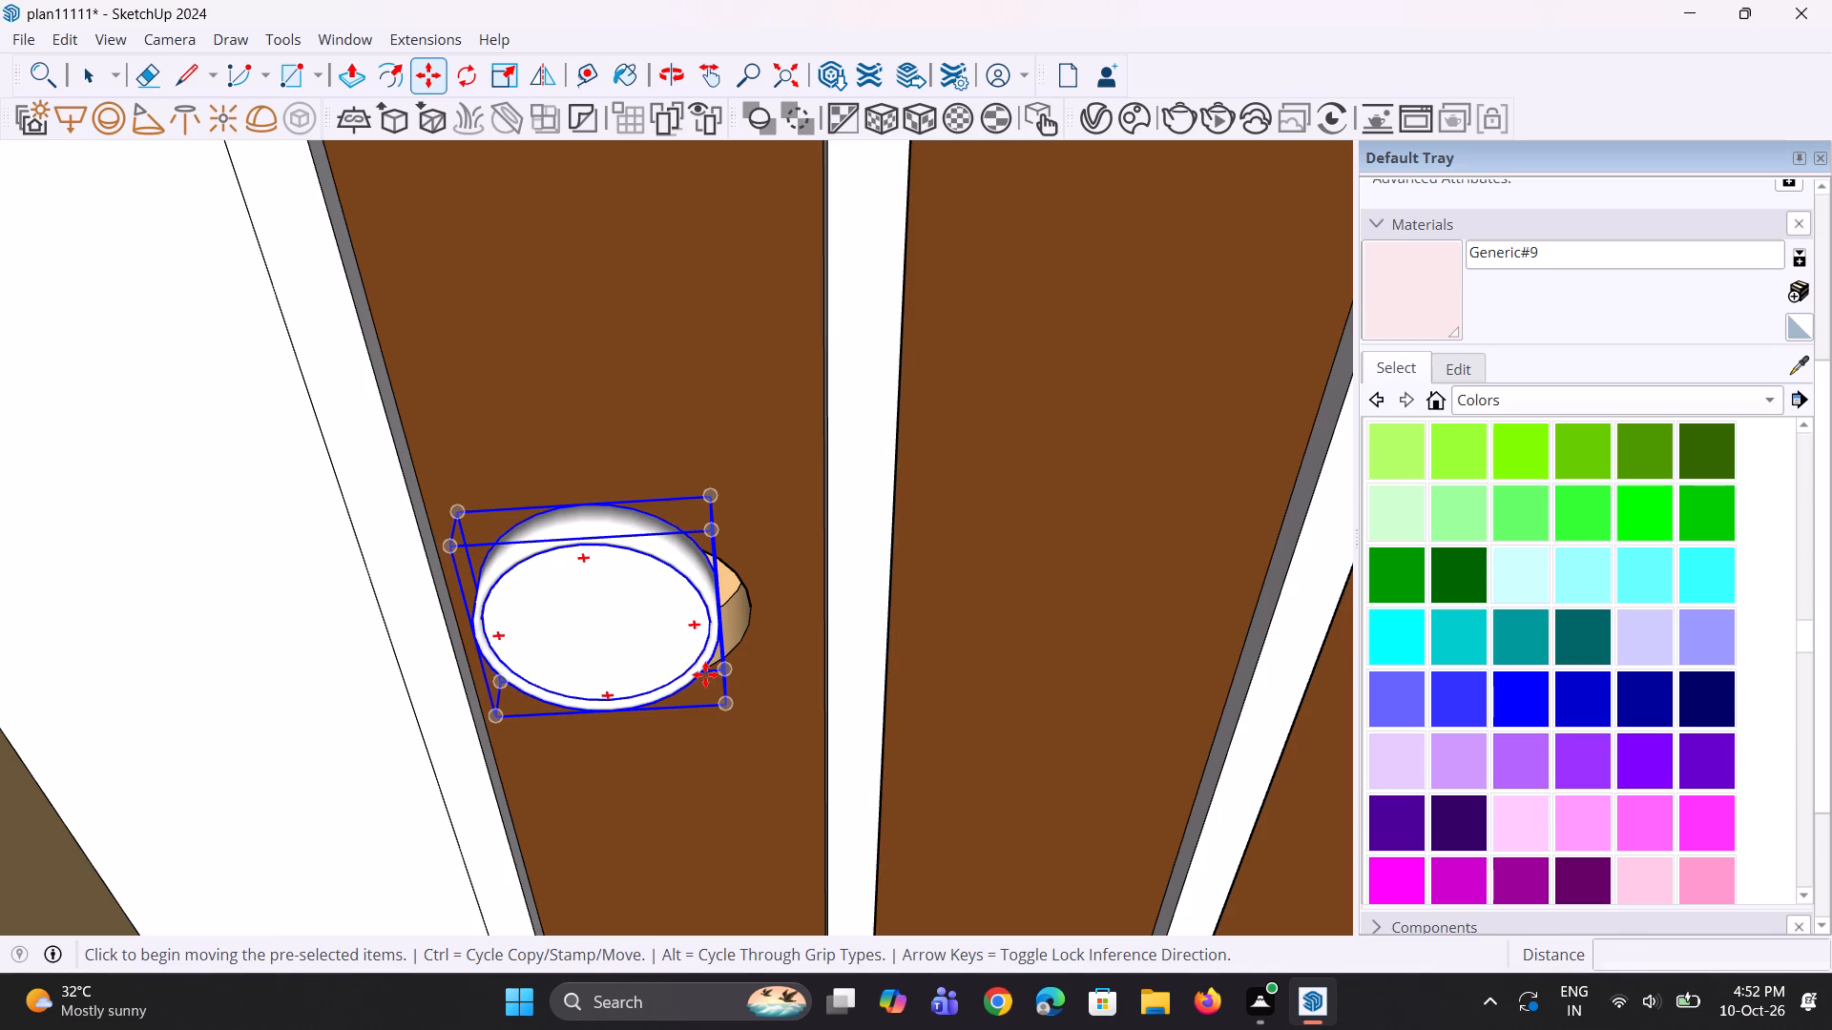
left_click(750, 669)
middle_click_drag(755, 655, 755, 560)
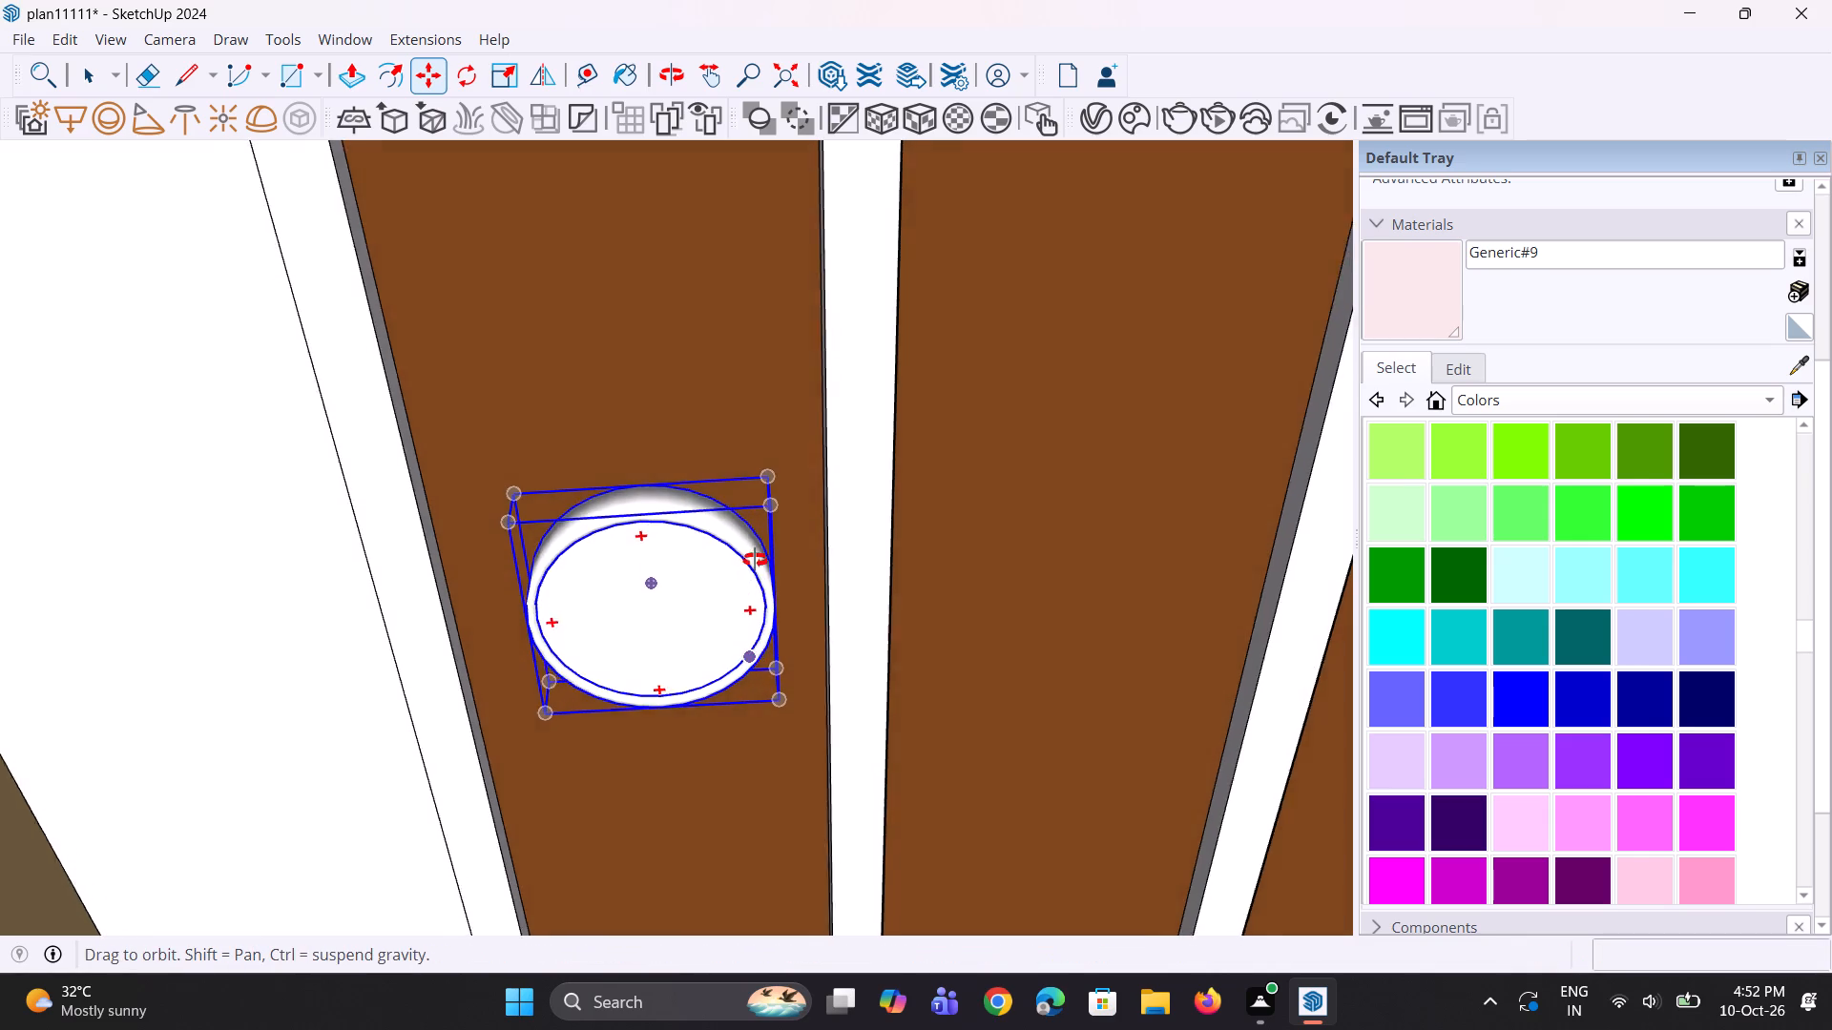
middle_click_drag(755, 560, 766, 330)
left_click(677, 610)
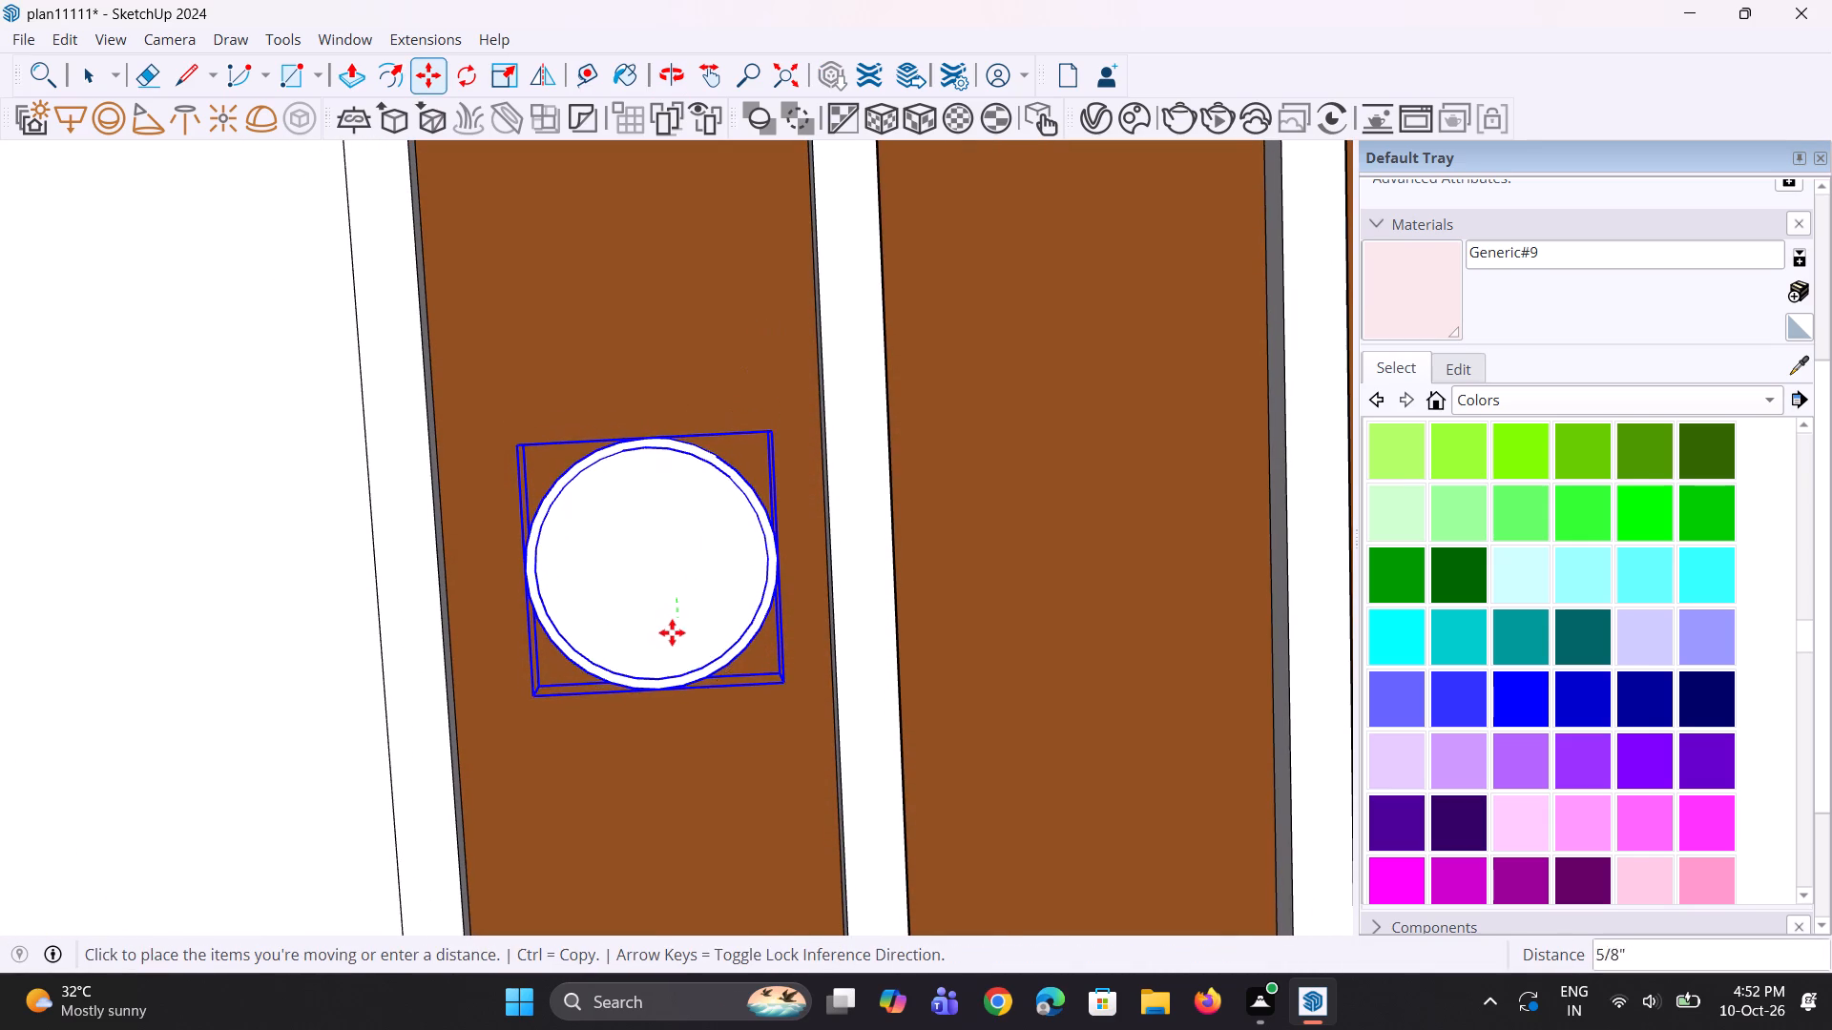
left_click(672, 645)
Check the newly fitted light in the orange-framed balcony against the whole front facade, and clear the selection.
scroll(672, 645, "down", 9)
middle_click_drag(750, 546, 731, 625)
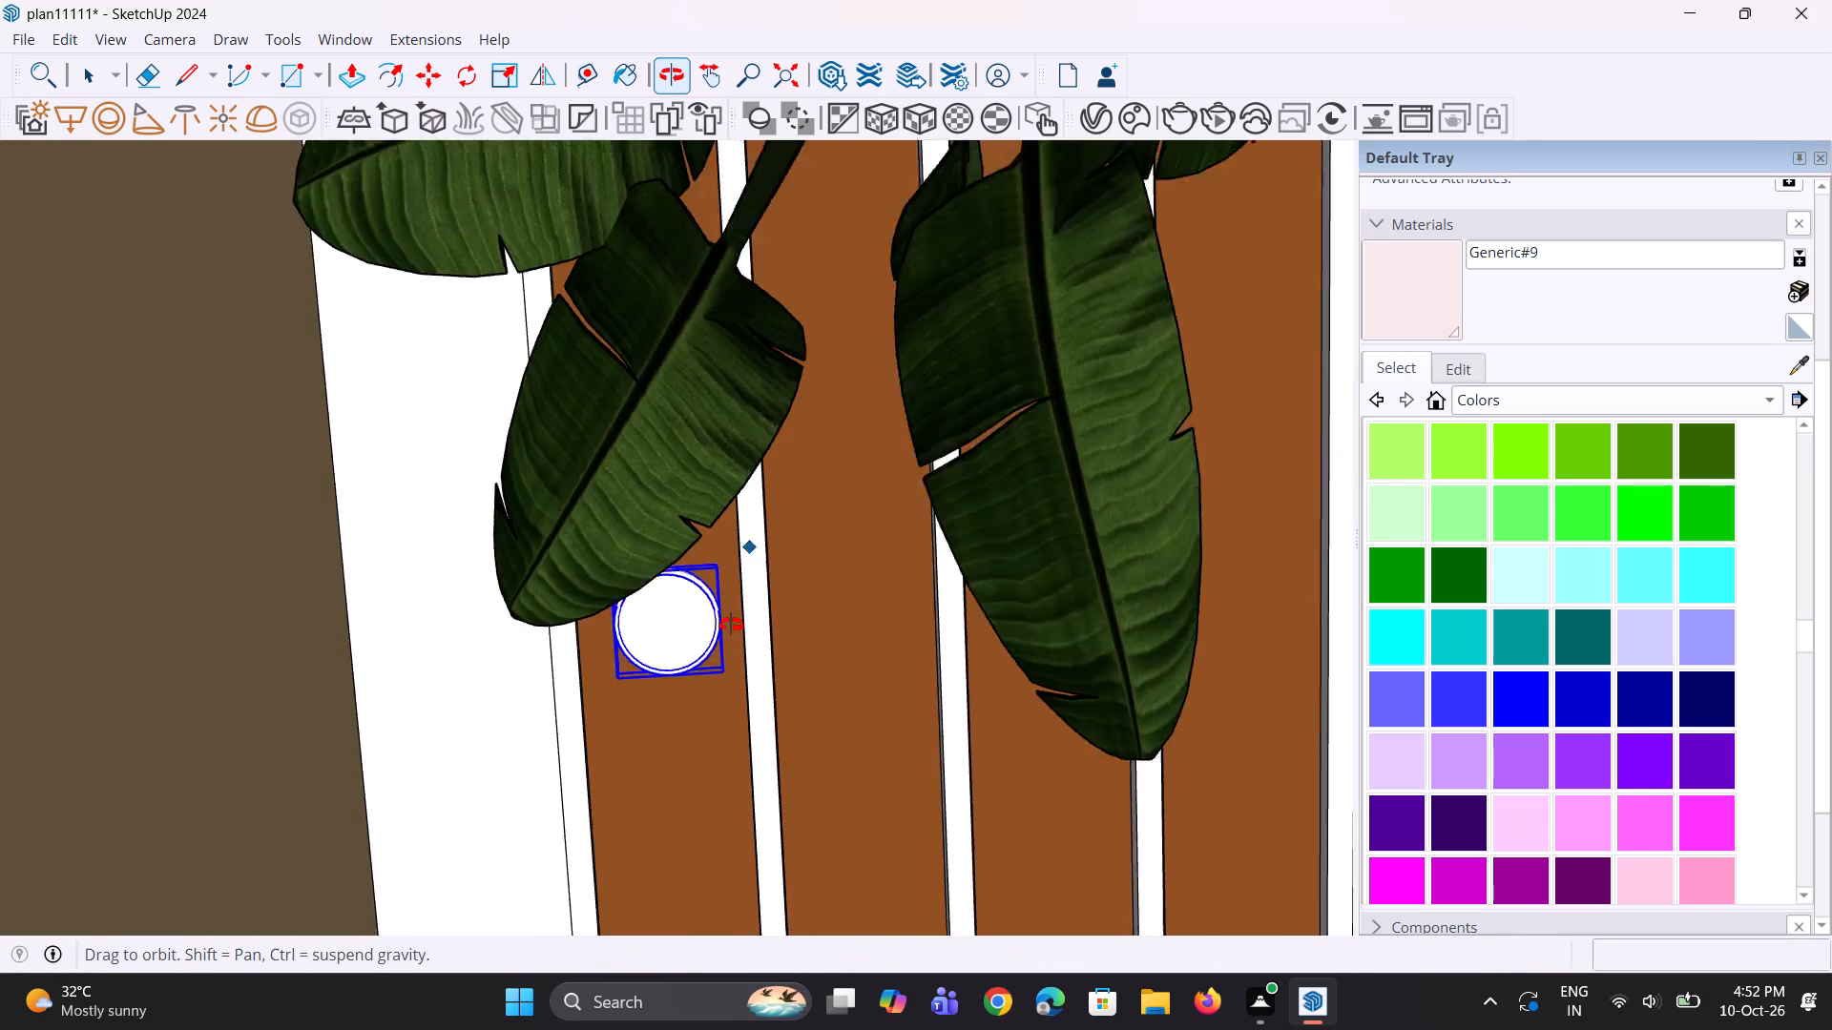
middle_click_drag(731, 625, 699, 693)
scroll(701, 659, "down", 6)
middle_click_drag(708, 575, 692, 832)
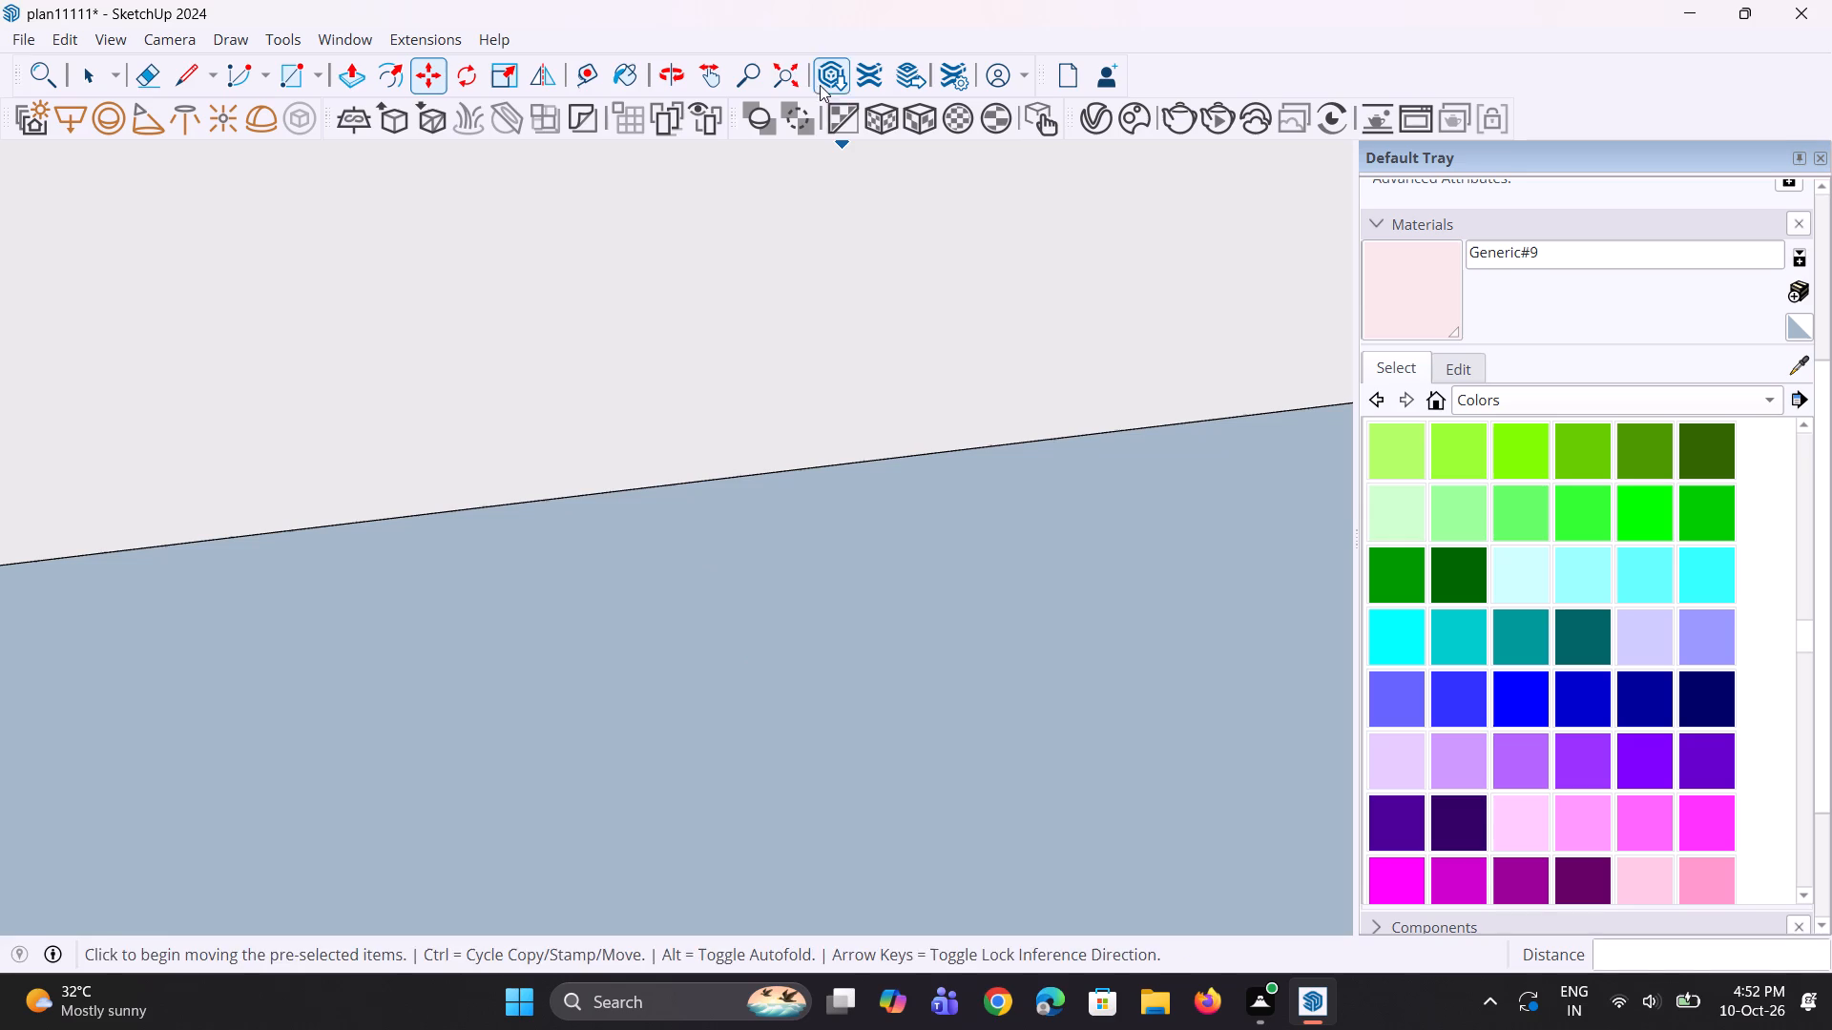
left_click(782, 55)
left_click(775, 72)
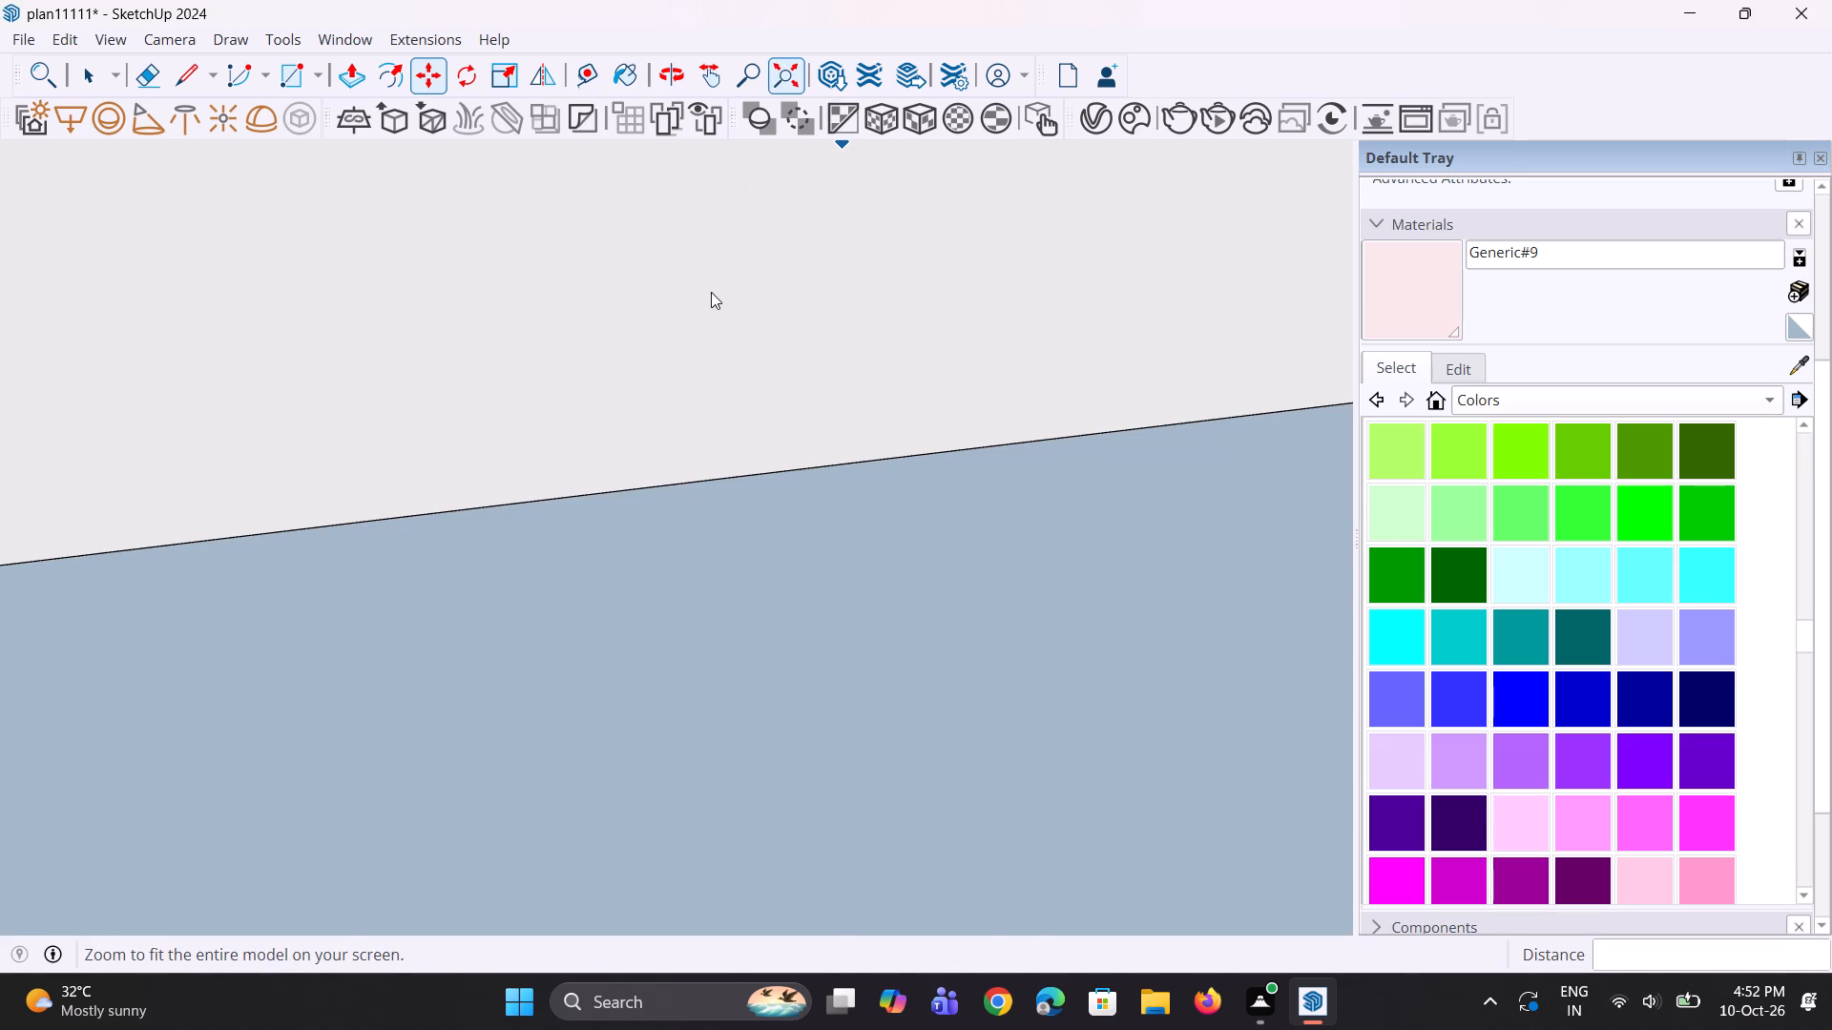
scroll(841, 367, "up", 12)
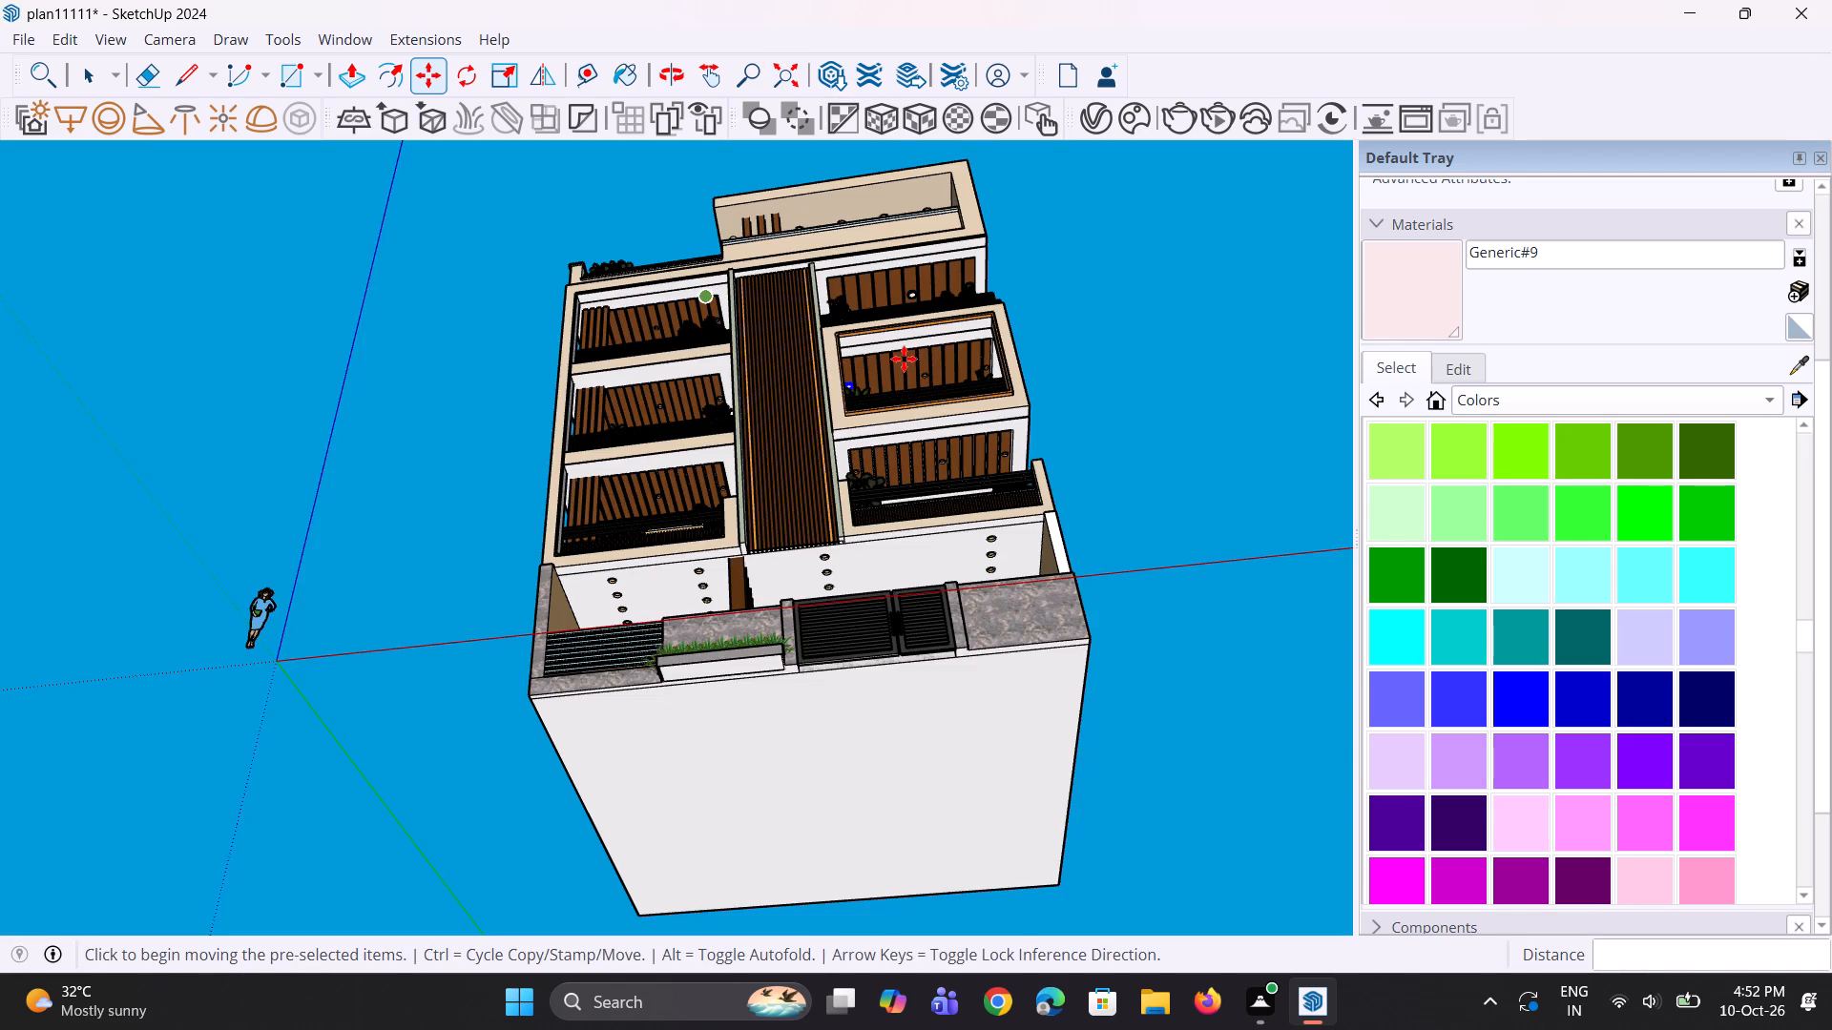
scroll(869, 344, "up", 11)
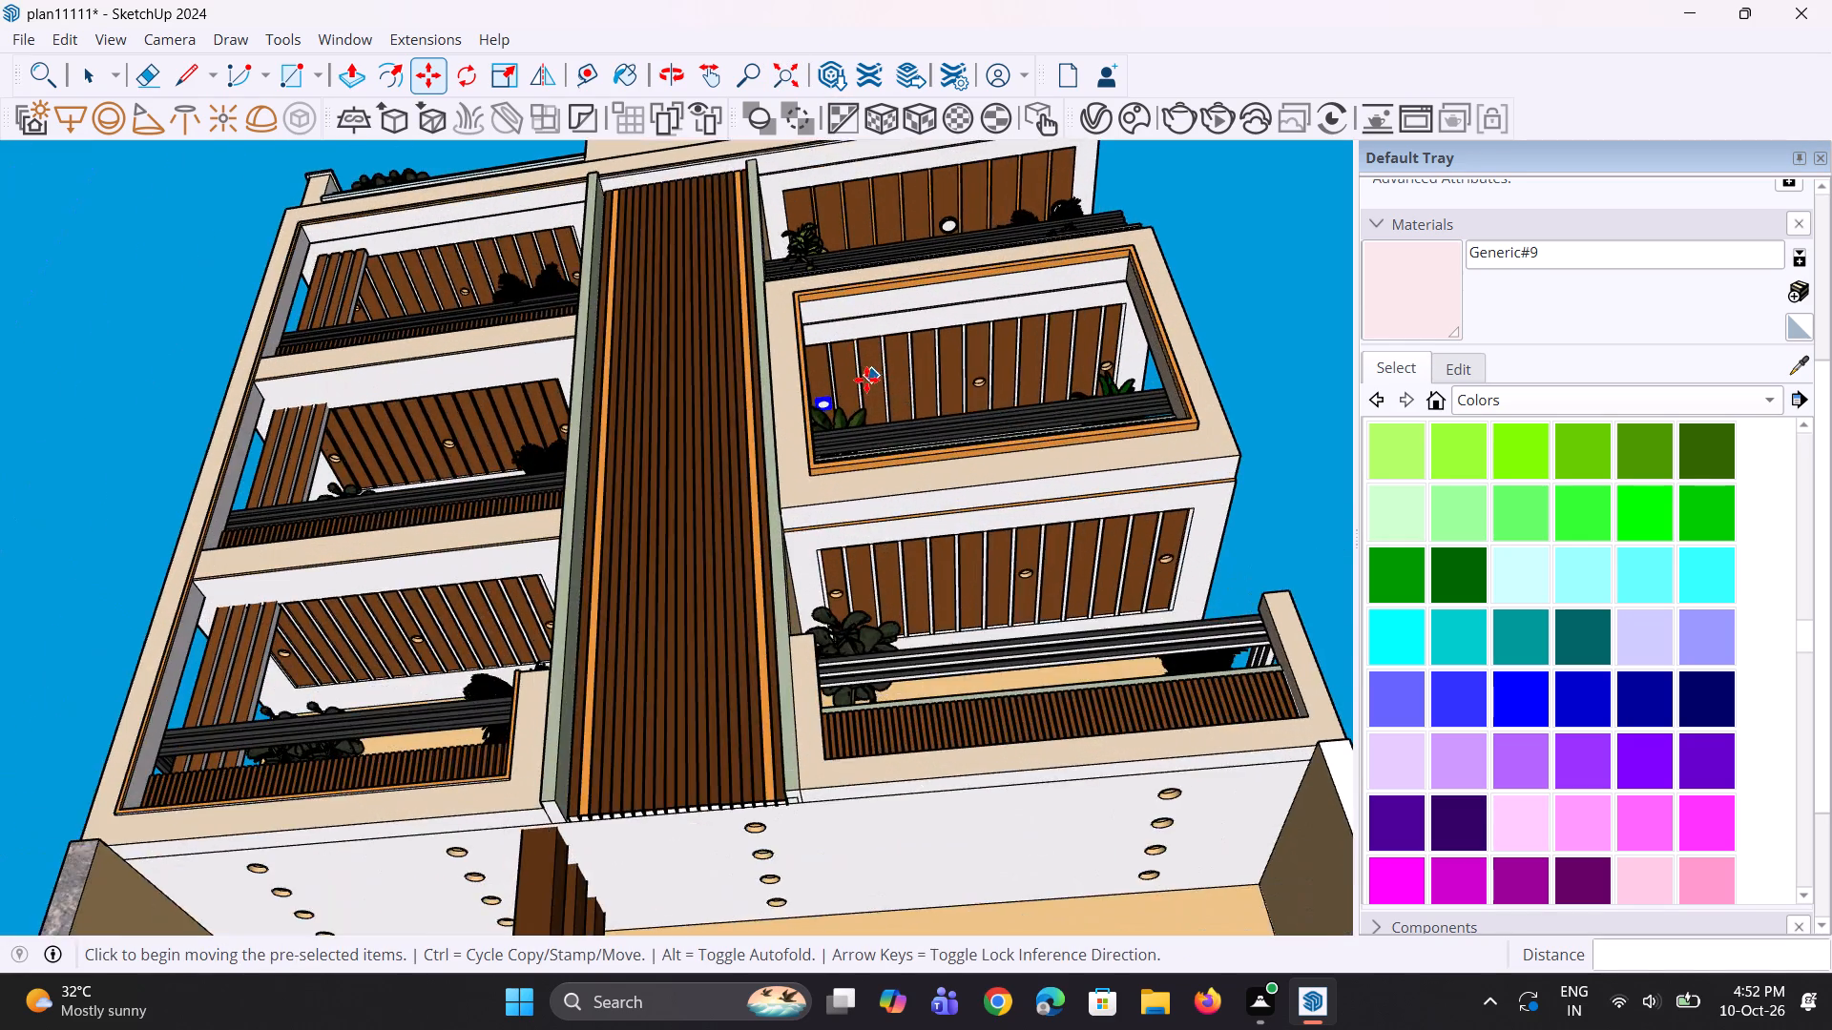
scroll(866, 380, "up", 8)
middle_click_drag(847, 394, 842, 501)
key("space")
key("space")
key("space")
scroll(795, 485, "down", 6)
left_click(1257, 498)
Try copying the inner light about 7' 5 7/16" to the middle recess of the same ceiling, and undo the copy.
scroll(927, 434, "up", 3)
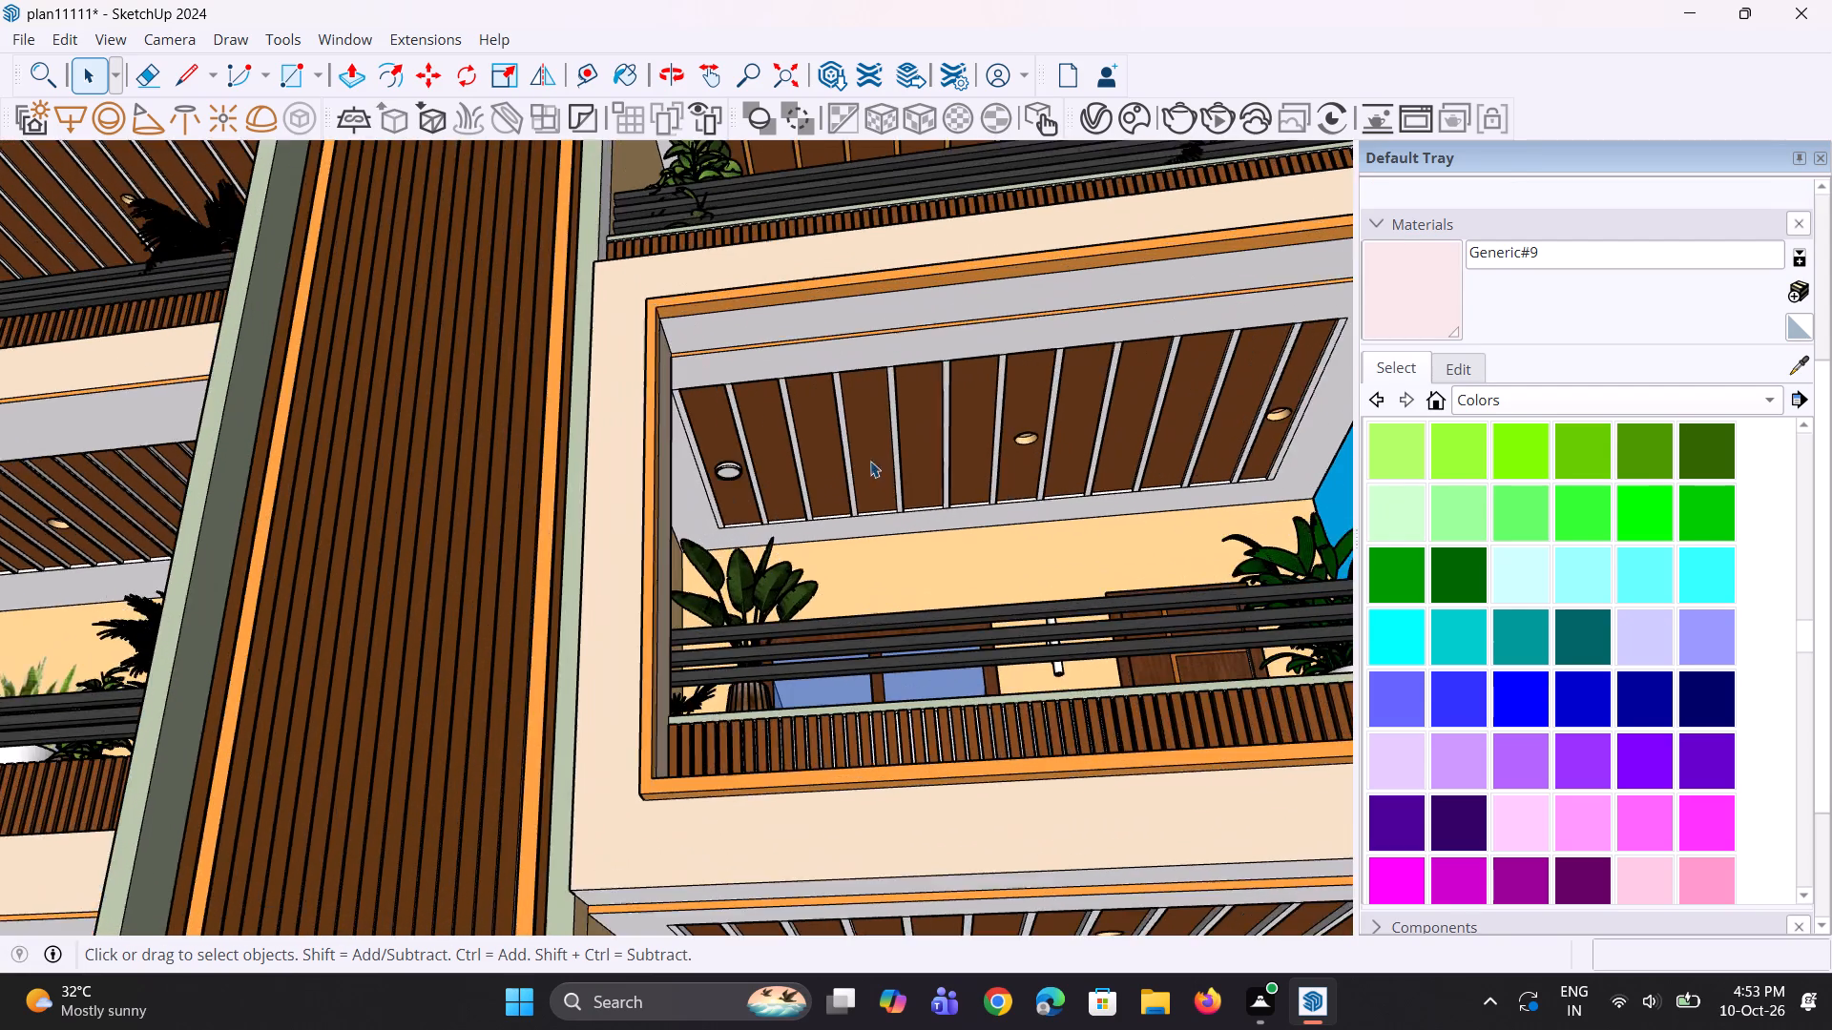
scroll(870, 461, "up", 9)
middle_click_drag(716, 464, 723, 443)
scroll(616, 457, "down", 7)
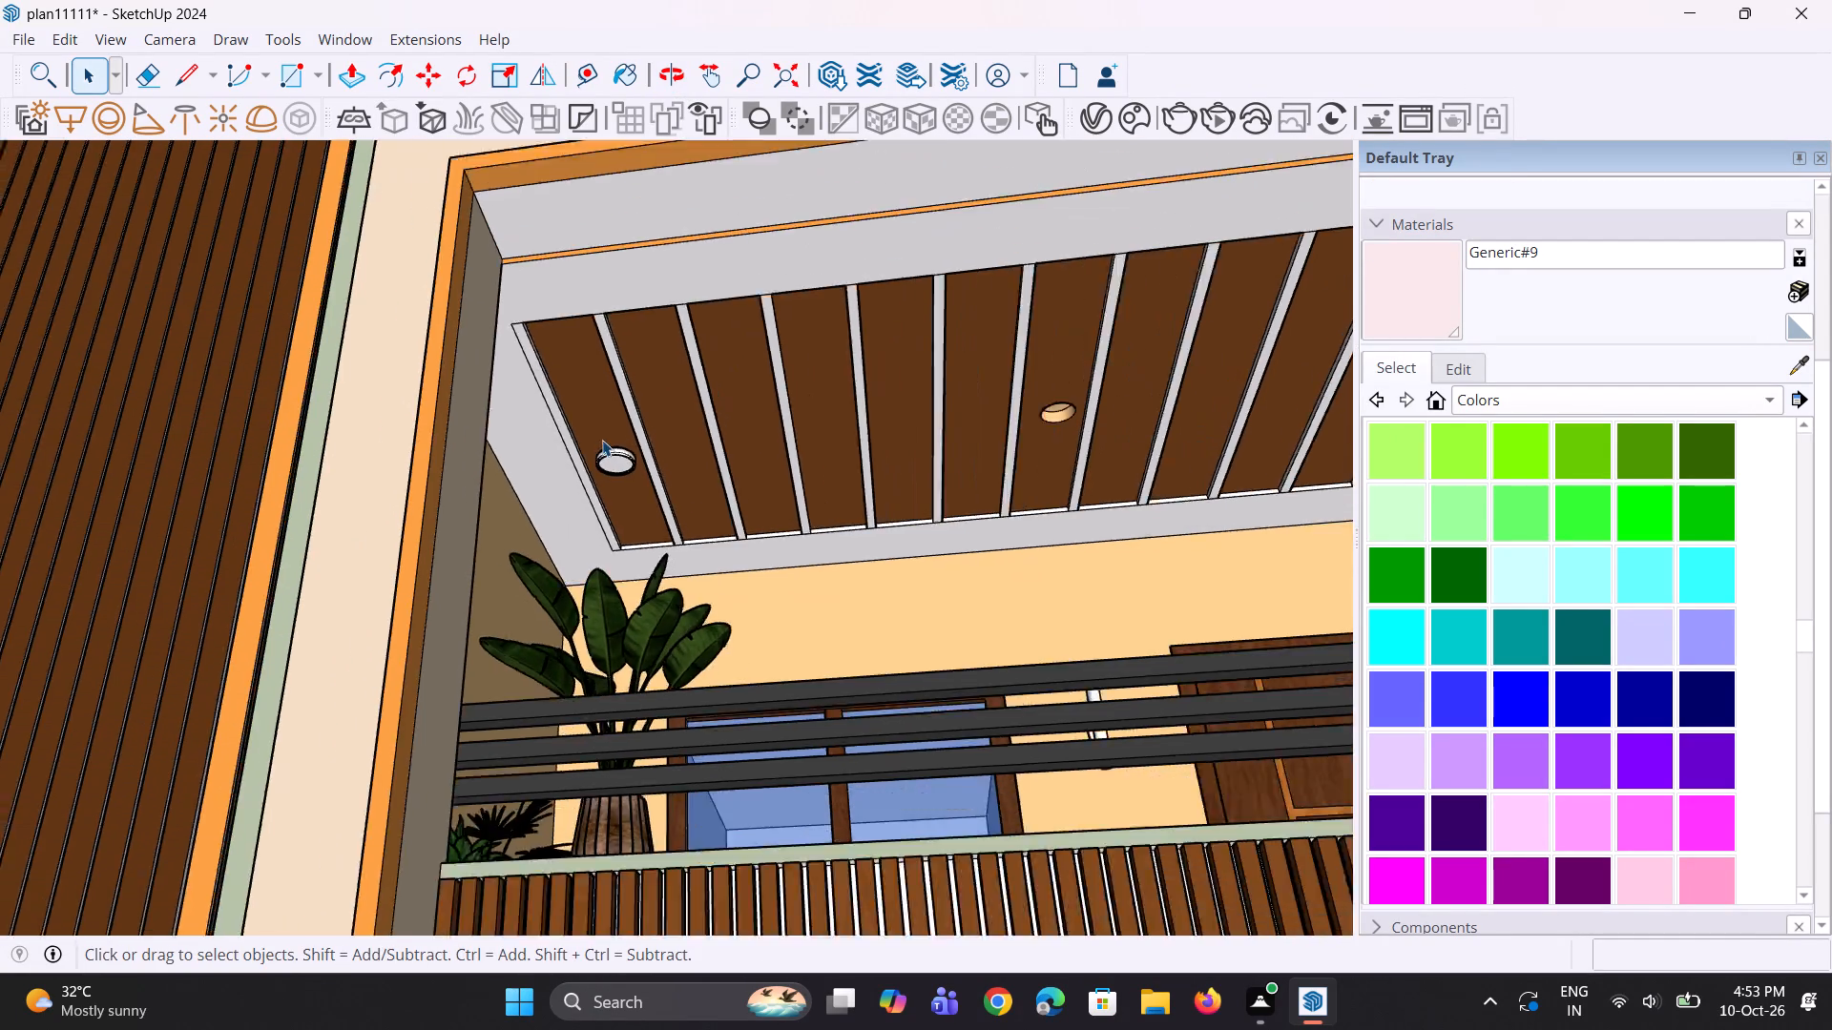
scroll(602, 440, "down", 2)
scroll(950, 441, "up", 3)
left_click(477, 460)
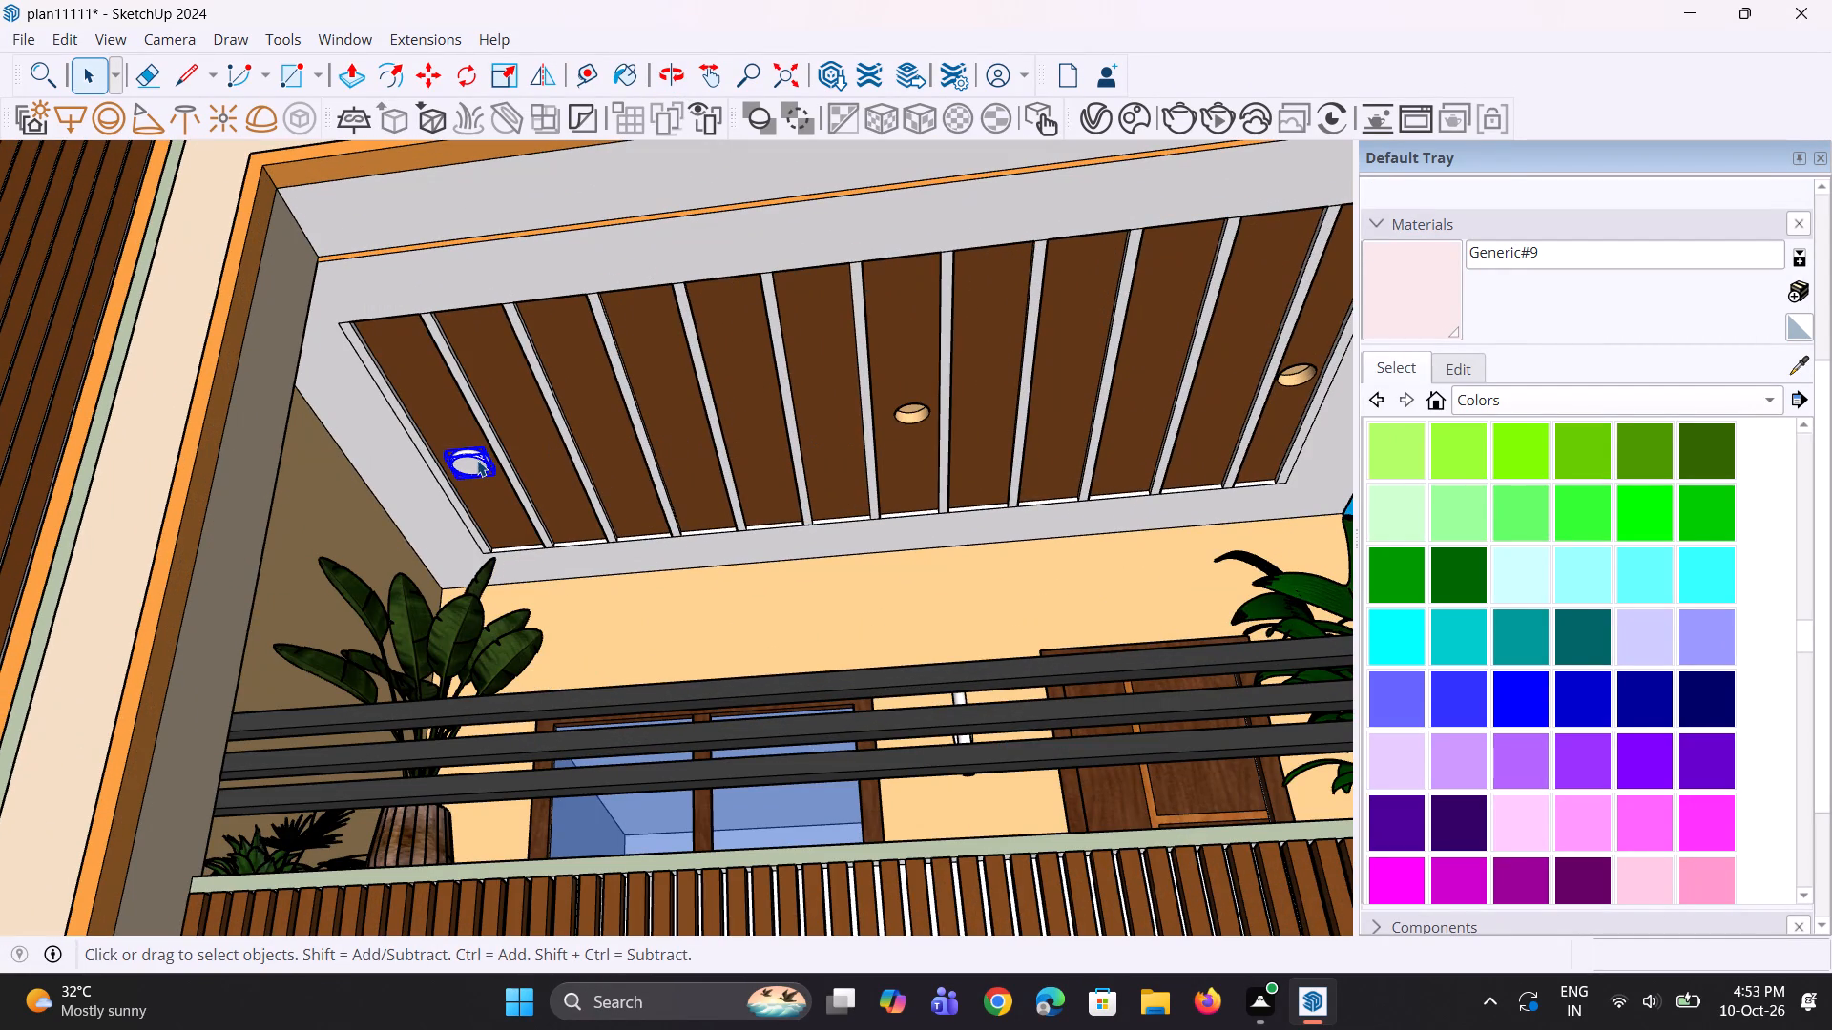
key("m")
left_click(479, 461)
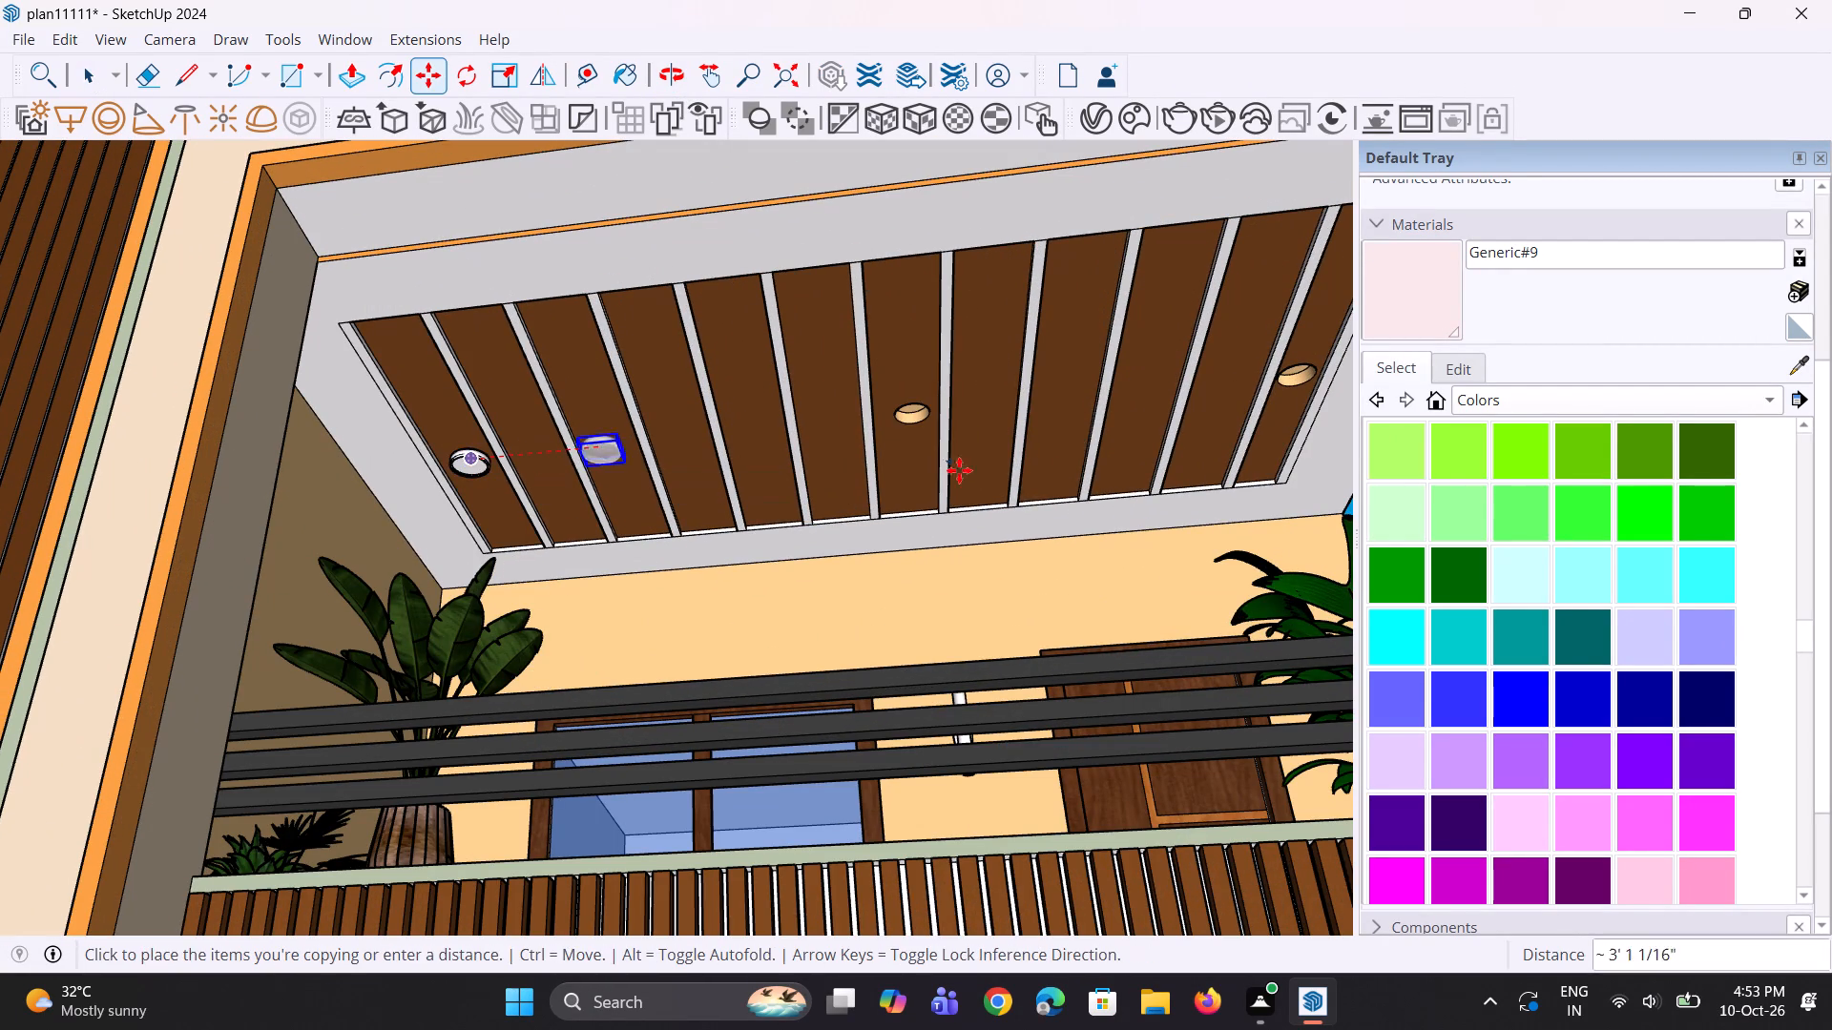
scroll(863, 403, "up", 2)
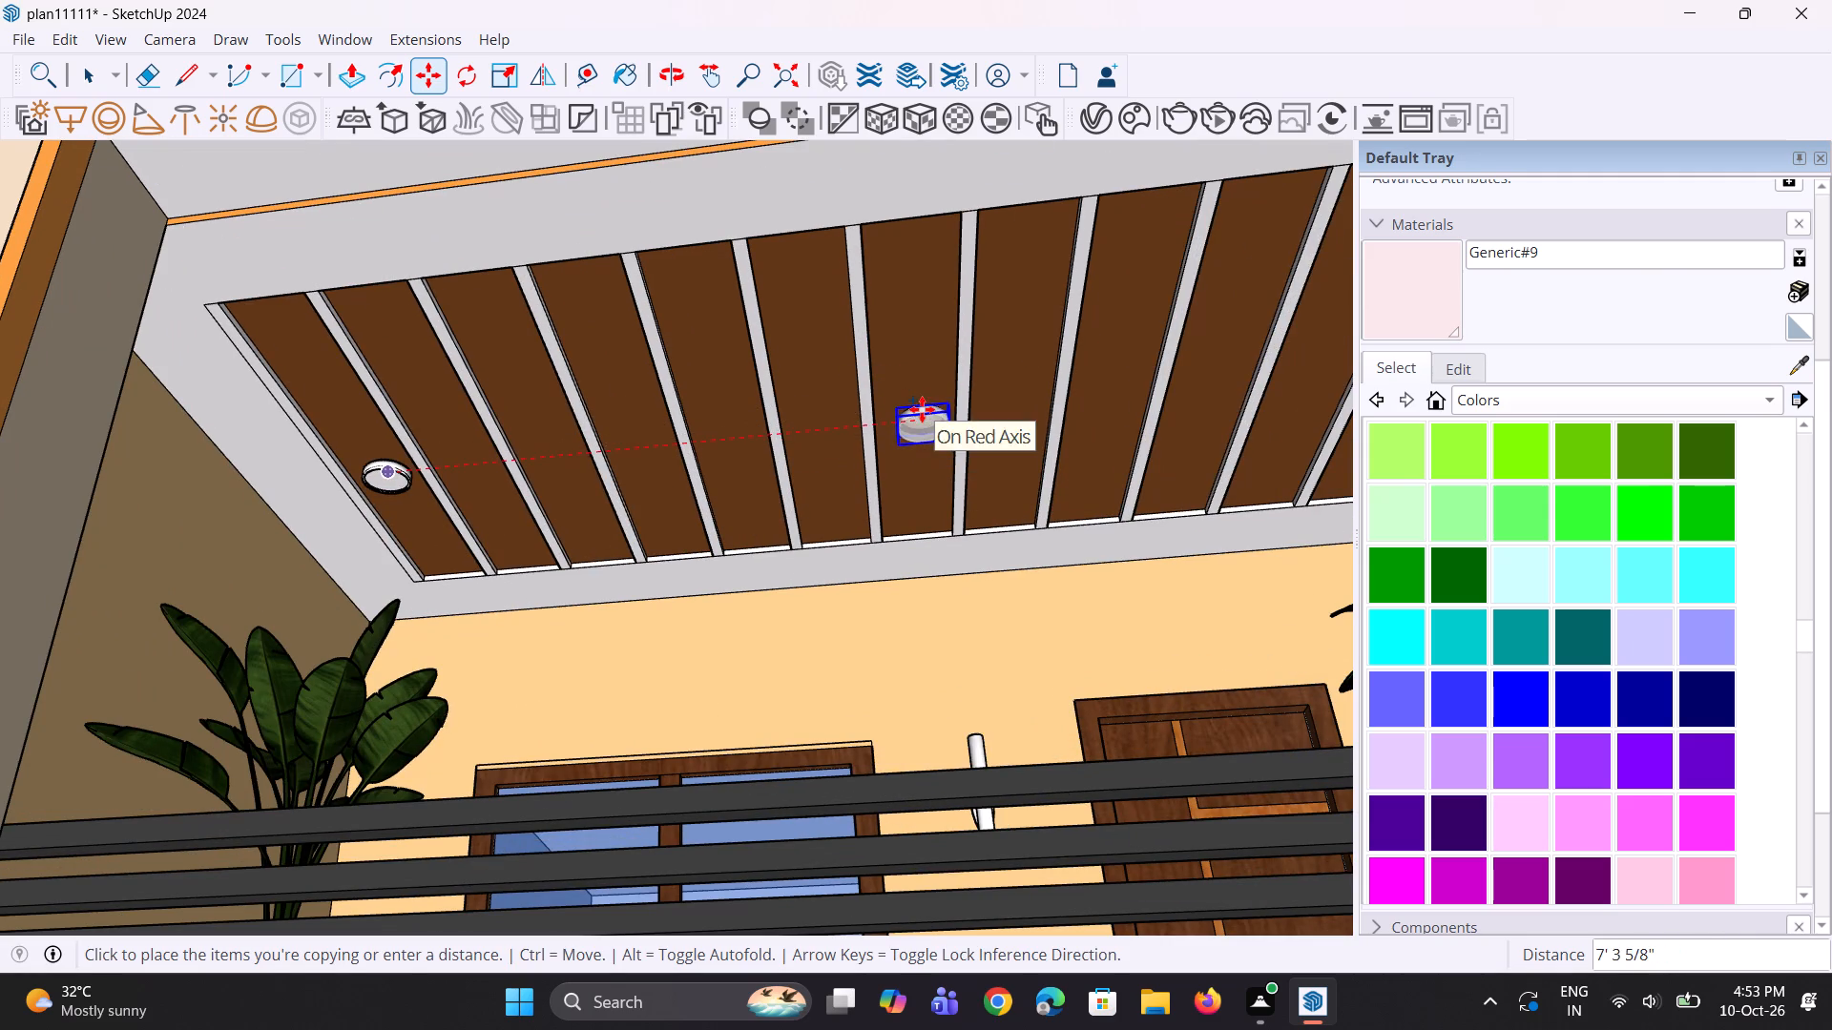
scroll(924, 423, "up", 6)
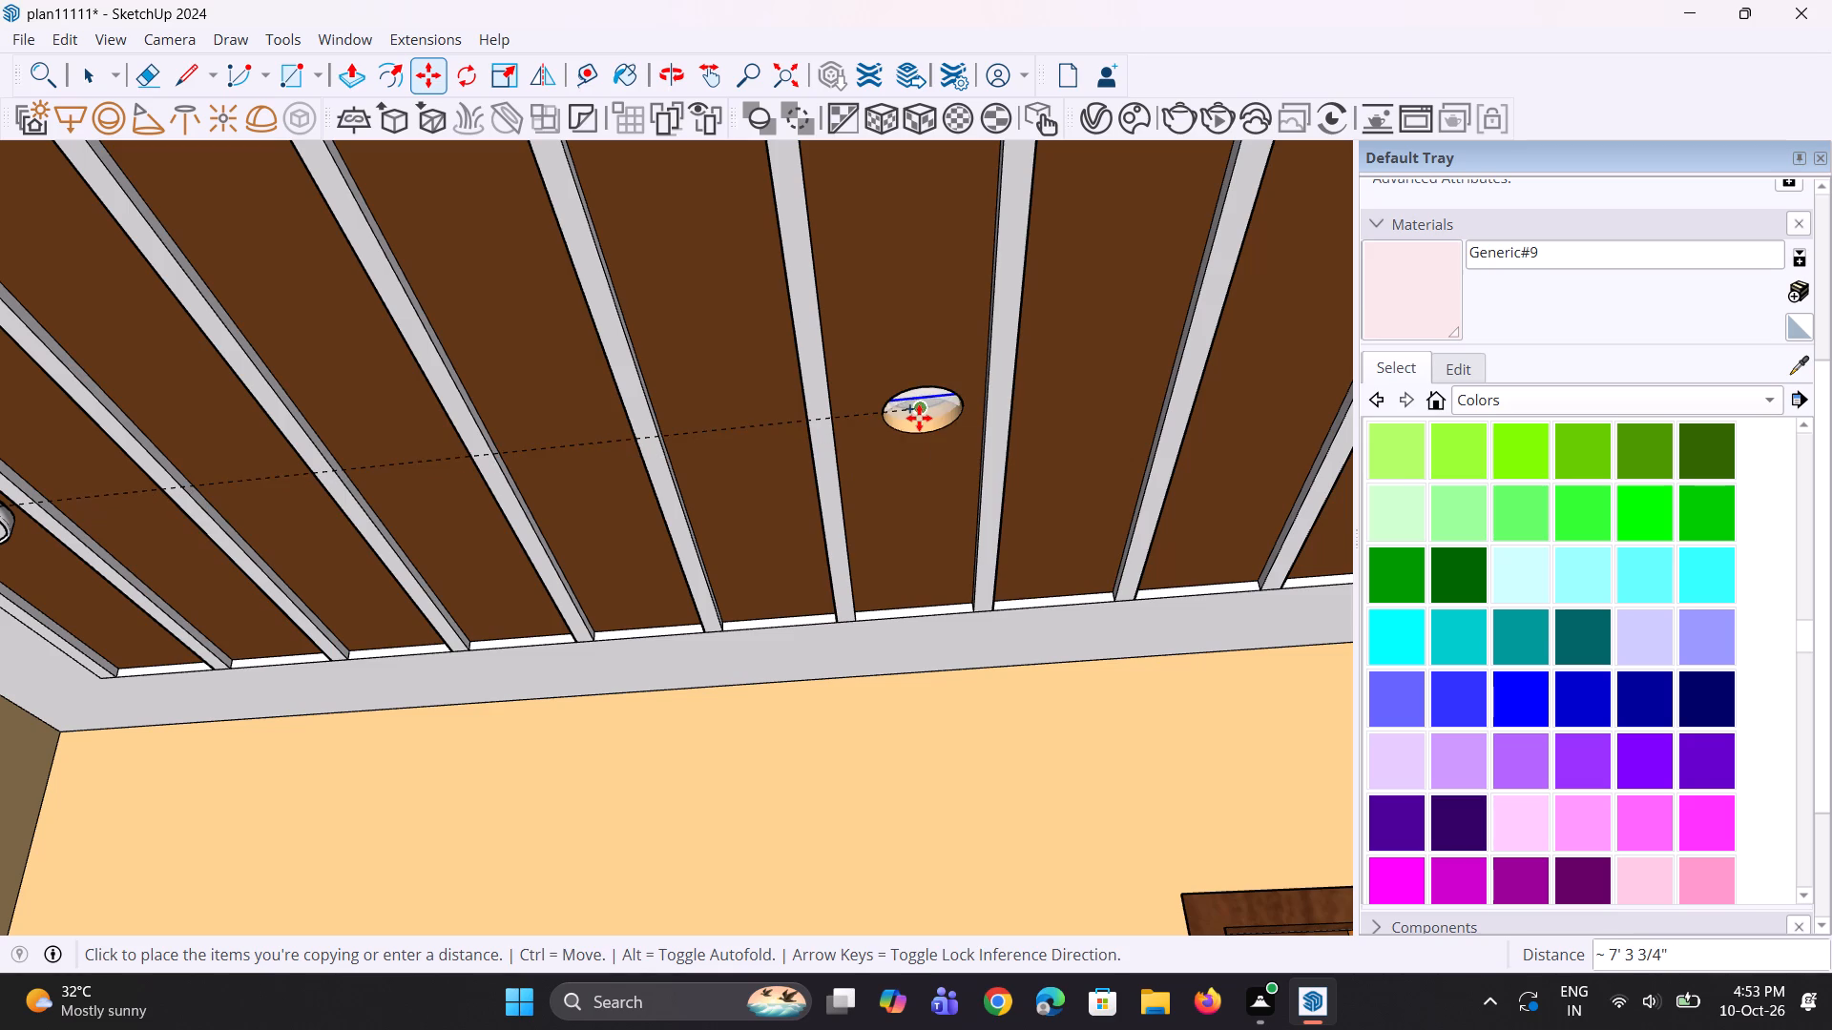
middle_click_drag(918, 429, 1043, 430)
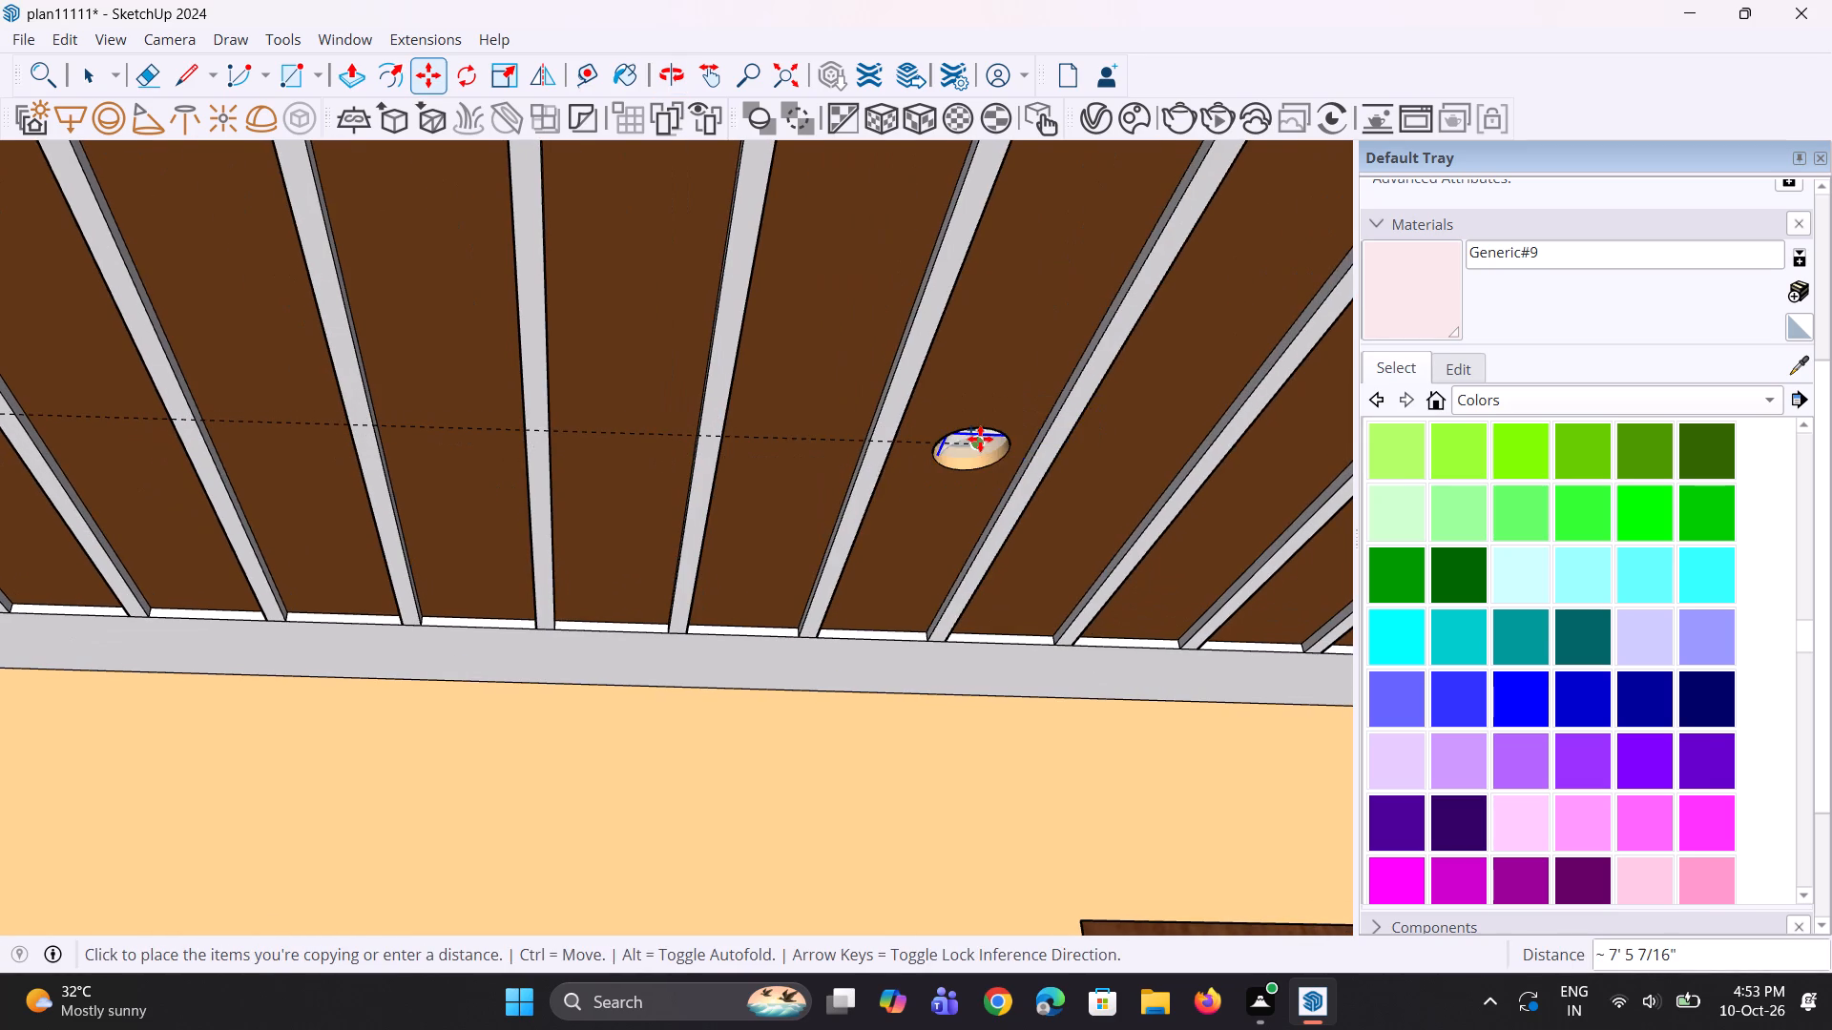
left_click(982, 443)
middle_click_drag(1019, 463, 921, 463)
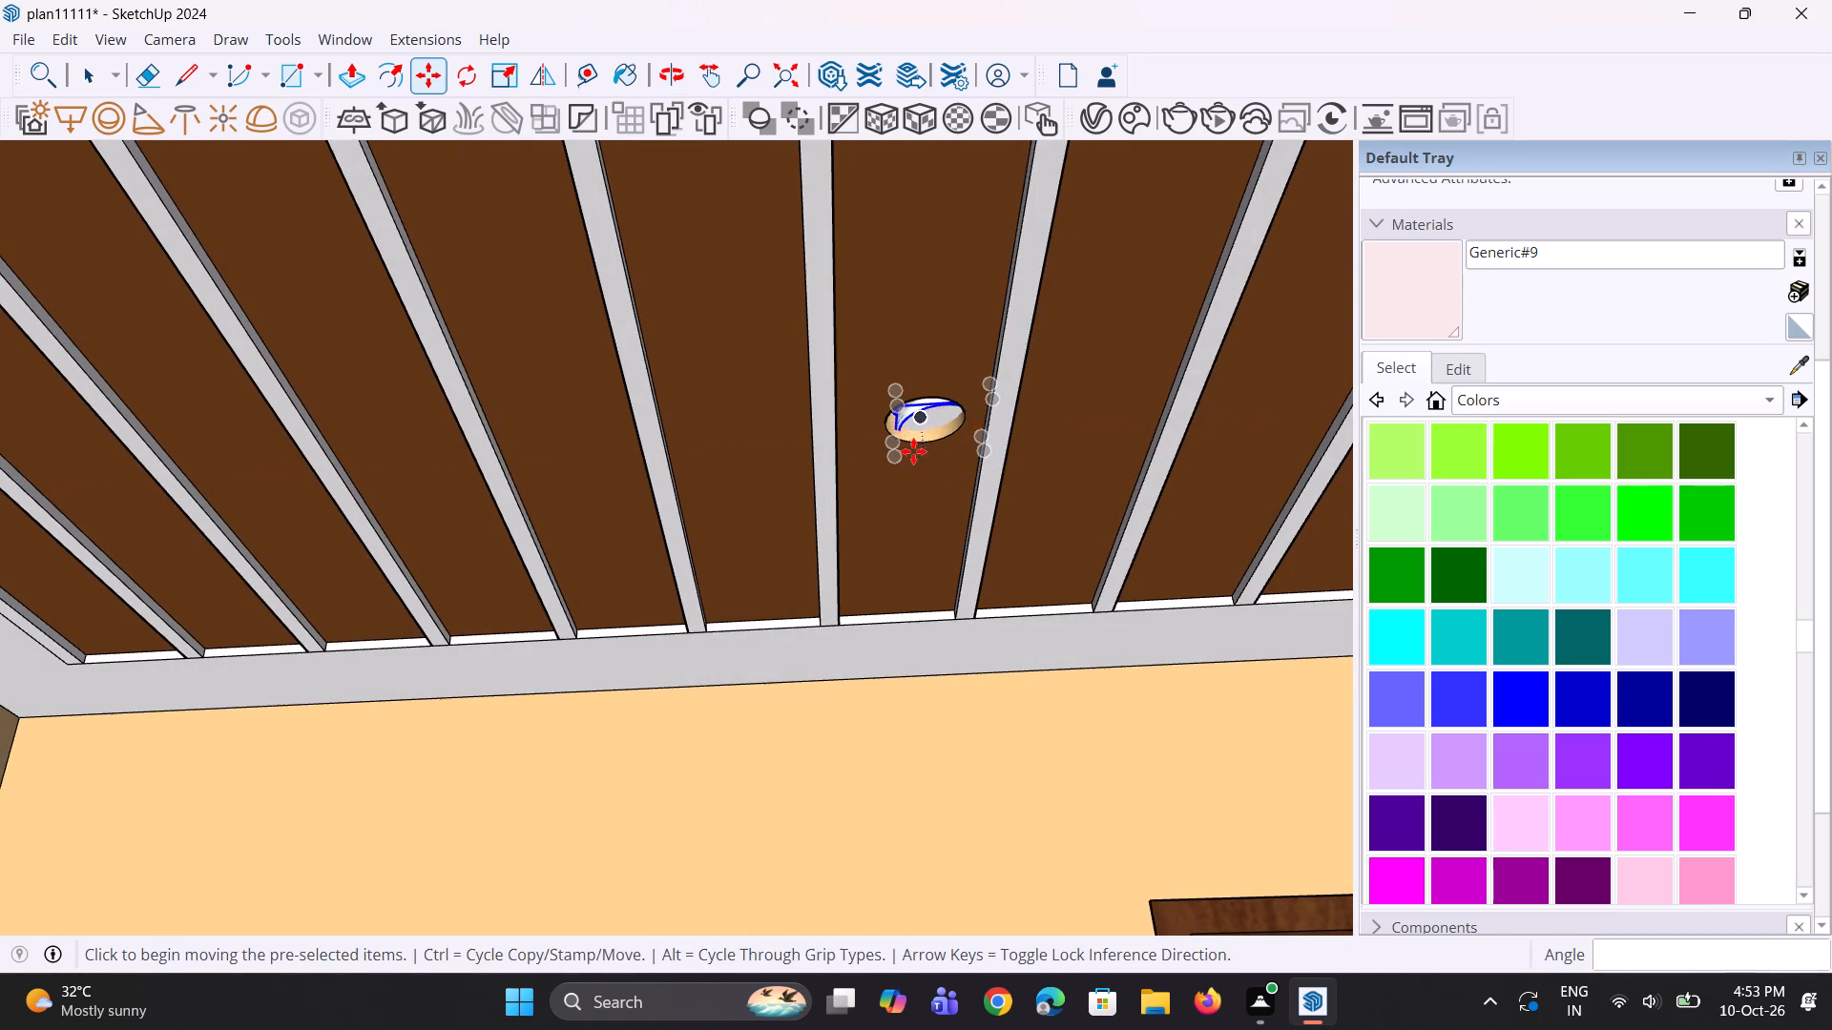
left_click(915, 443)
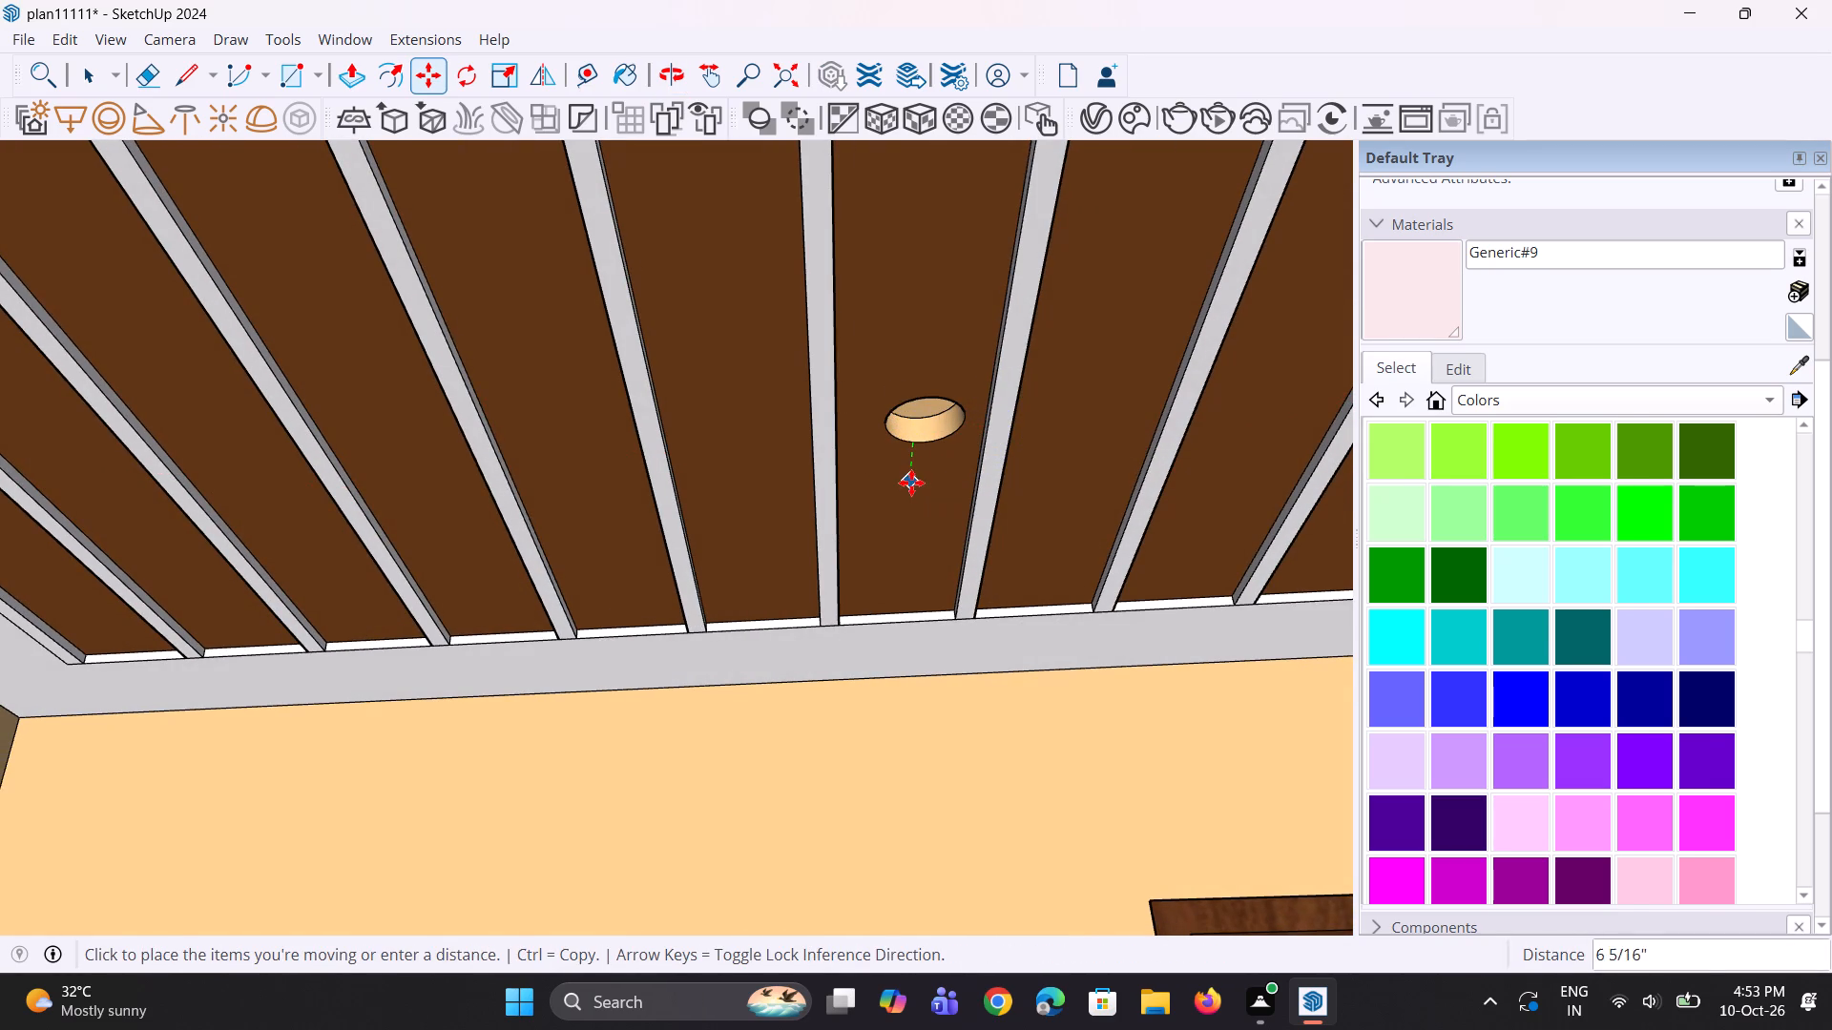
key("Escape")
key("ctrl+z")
Copy the inner light about 6' 7 9/16" along the red axis to just beside the middle recess.
scroll(918, 442, "down", 6)
key("space")
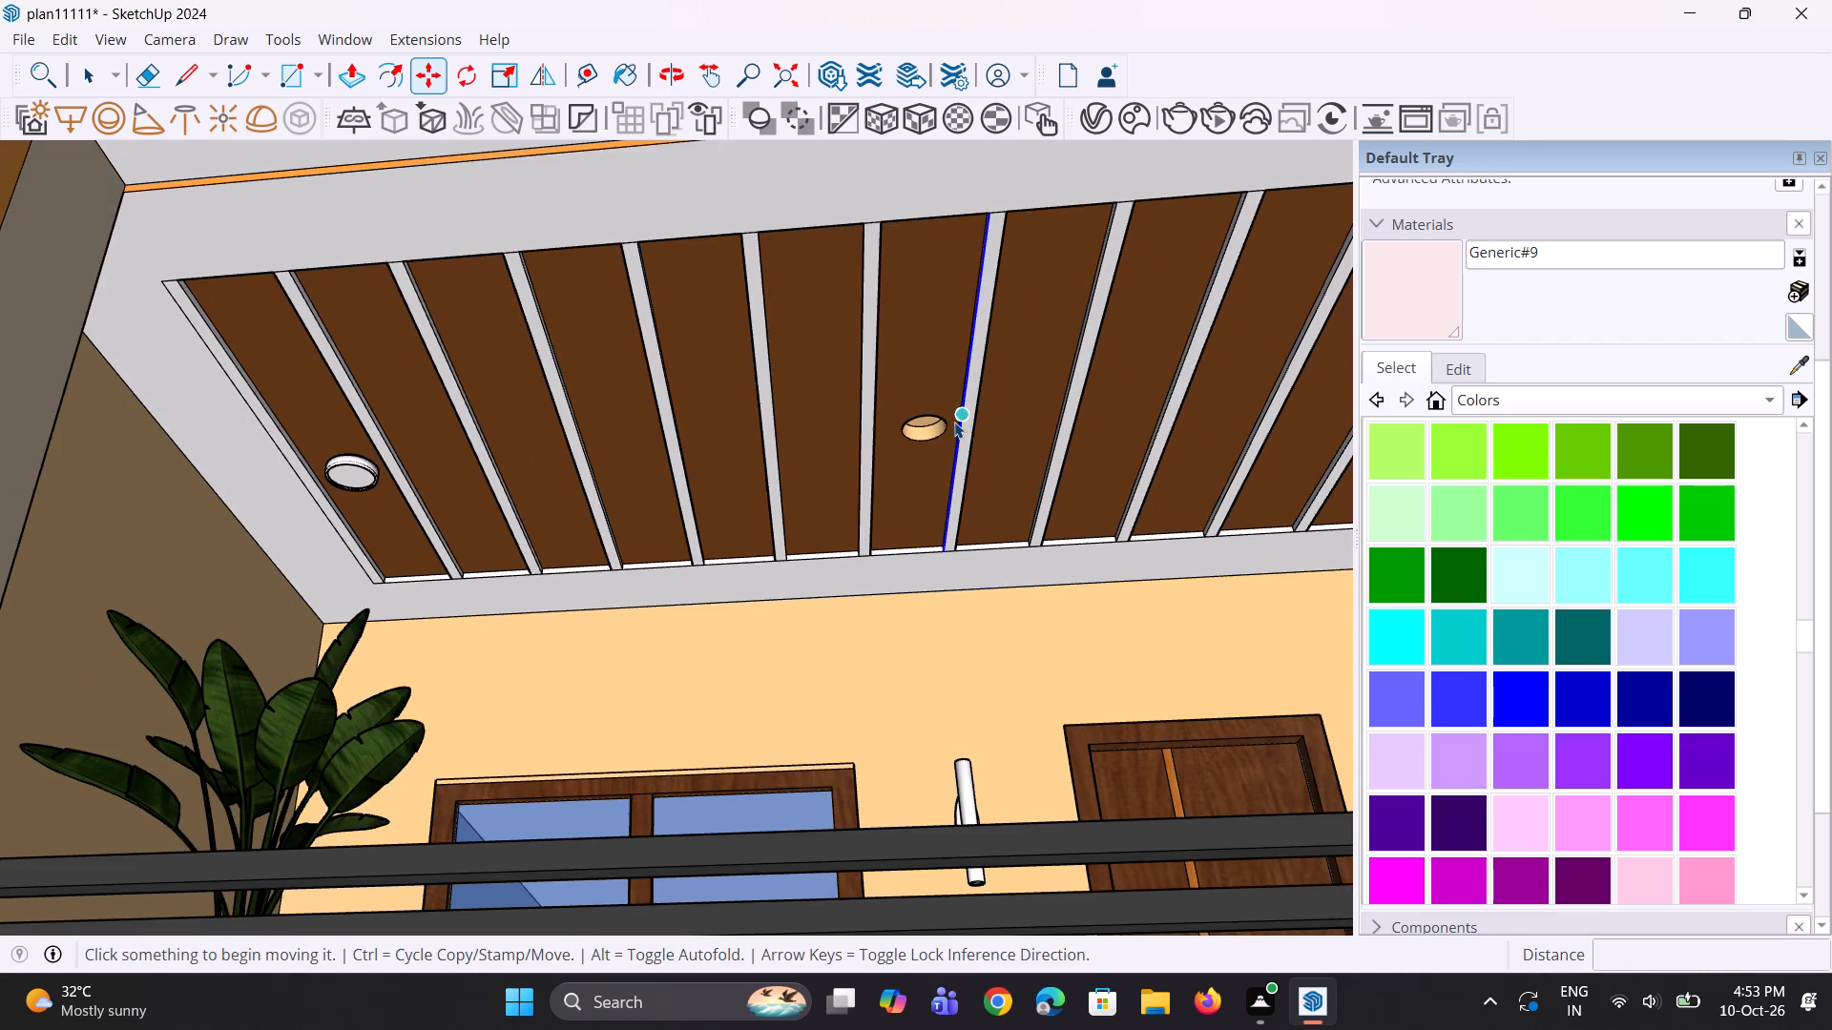
key("space")
left_click(348, 470)
scroll(407, 490, "up", 3)
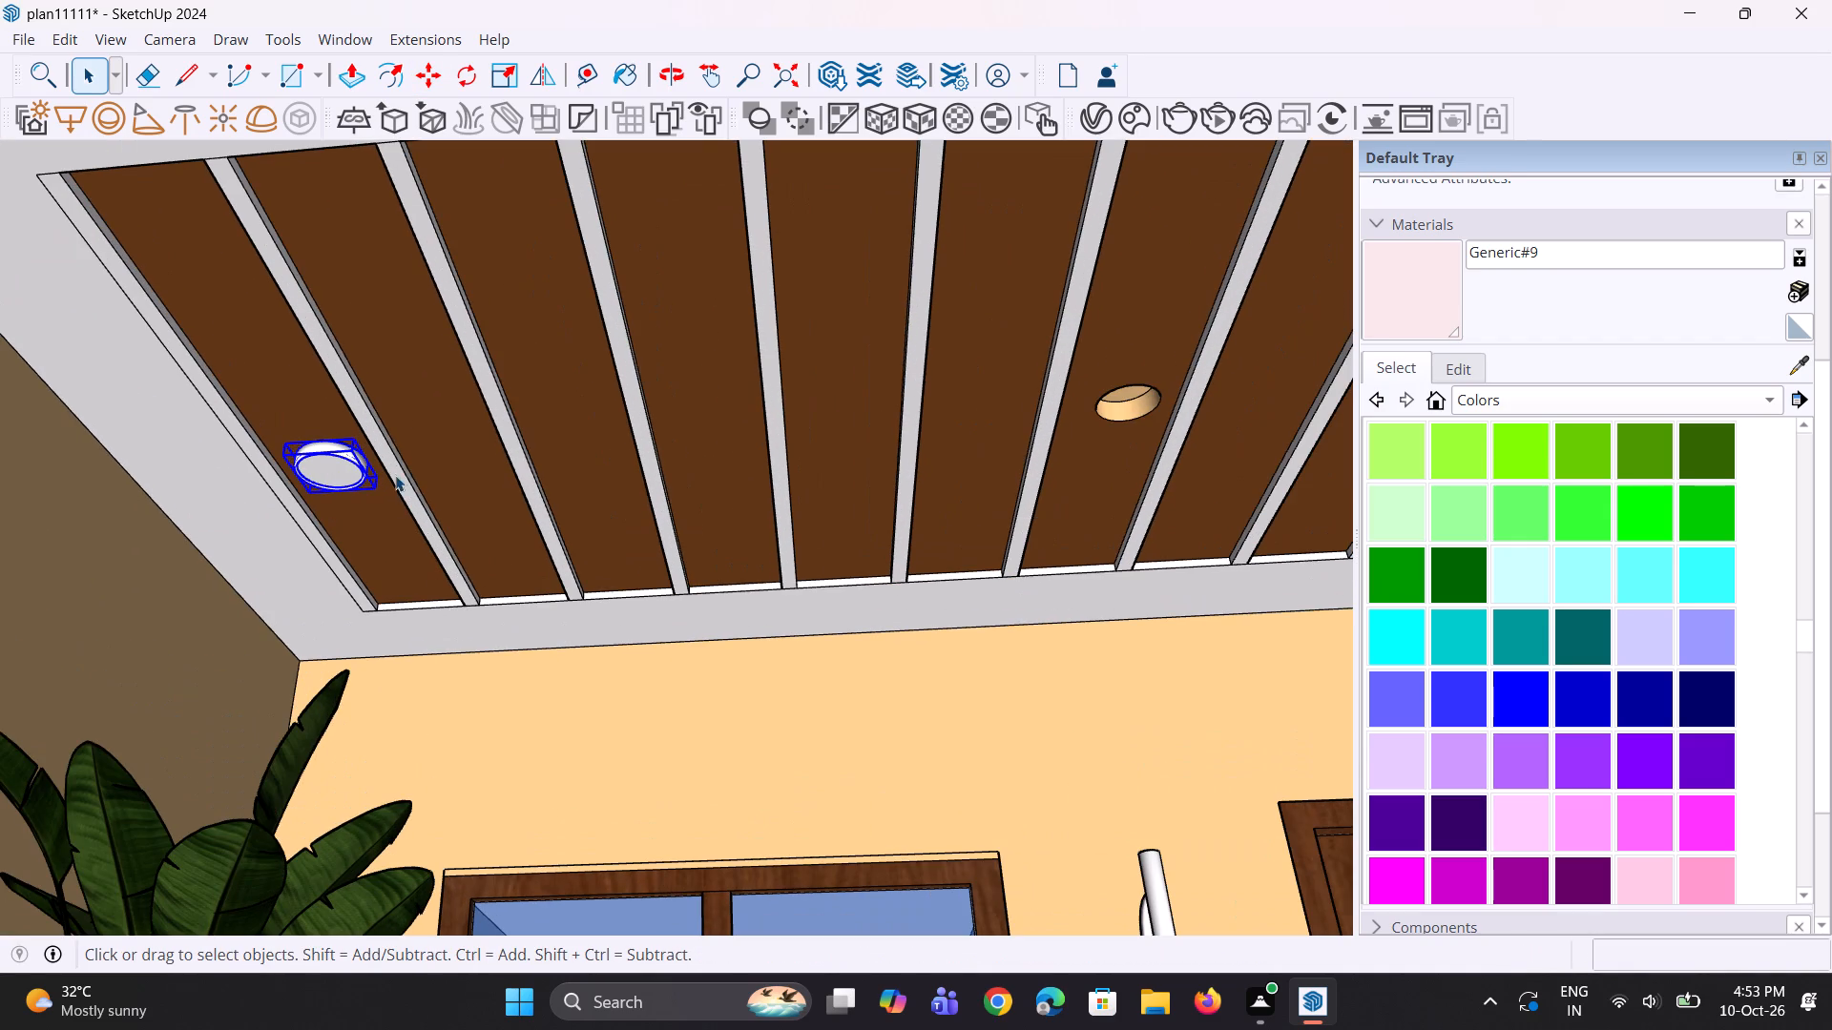
key("m")
left_click_drag(374, 468, 386, 466)
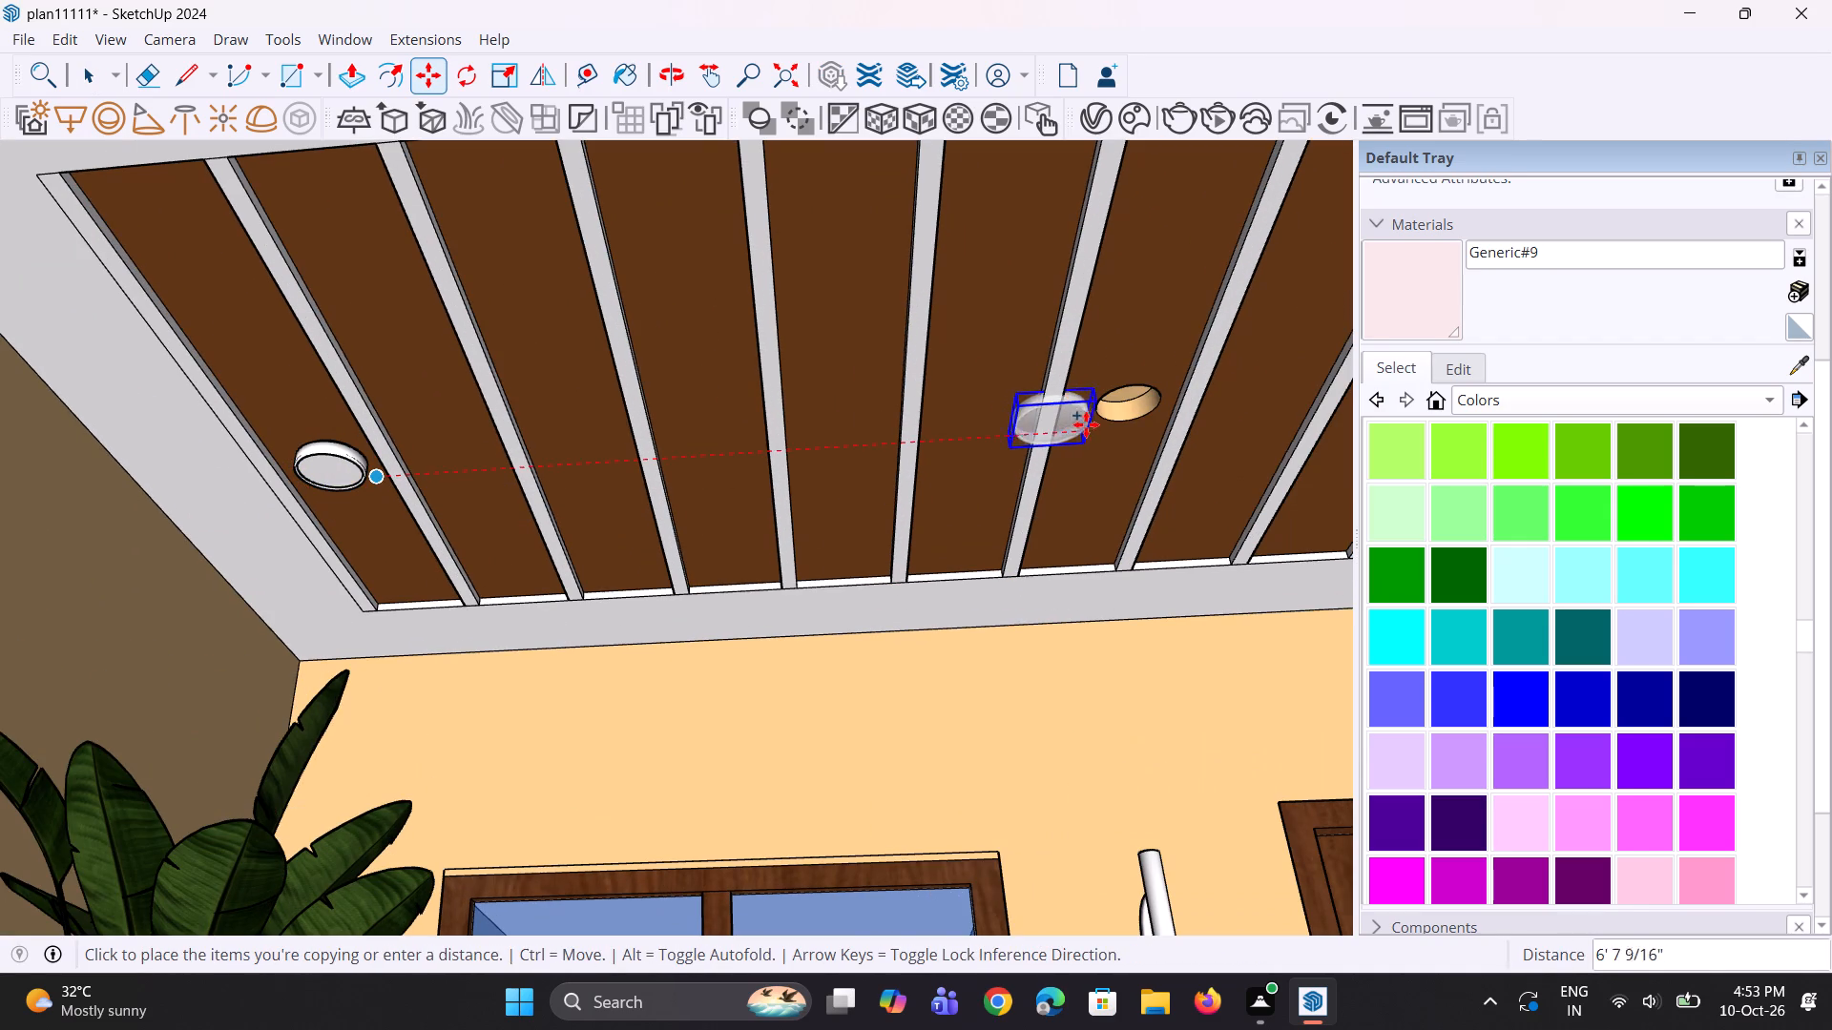
left_click(1094, 421)
Scale the copied light beside the middle recess up slightly and uniformly, enough to cover the round opening.
middle_click_drag(1087, 448, 983, 432)
scroll(1086, 448, "up", 1)
scroll(1011, 351, "up", 1)
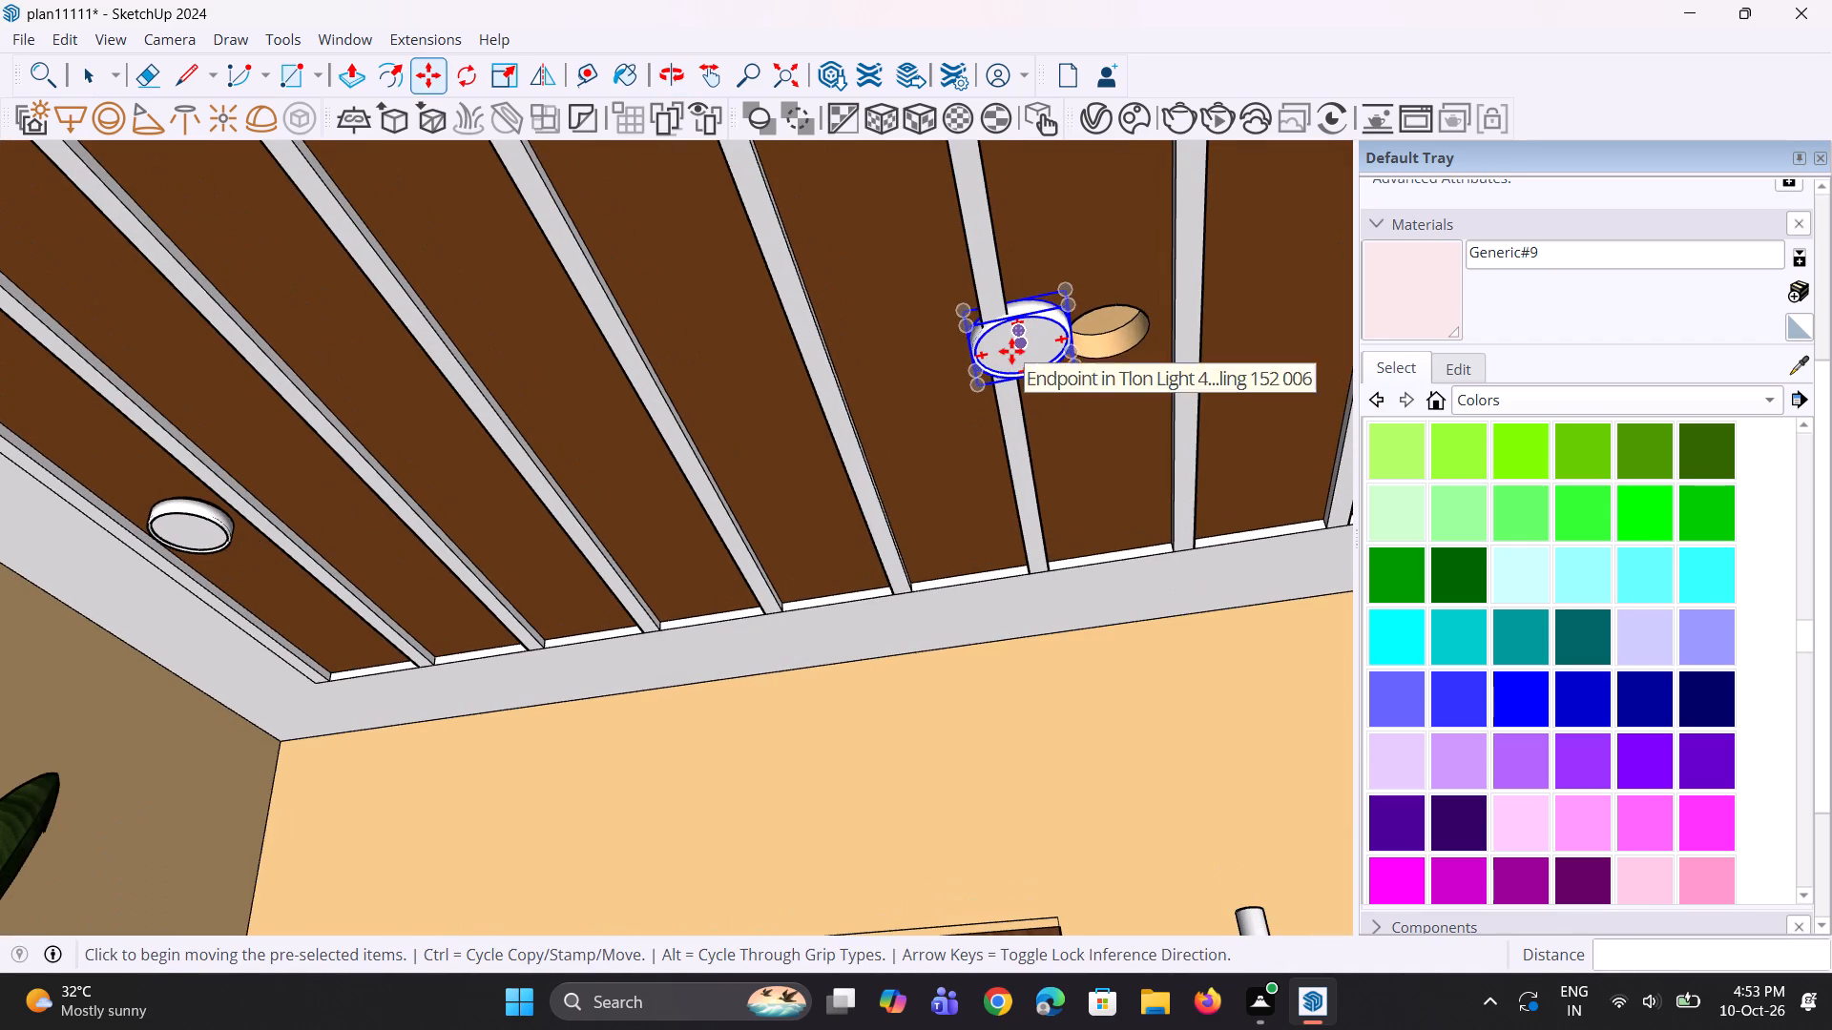
key("s")
left_click(1070, 285)
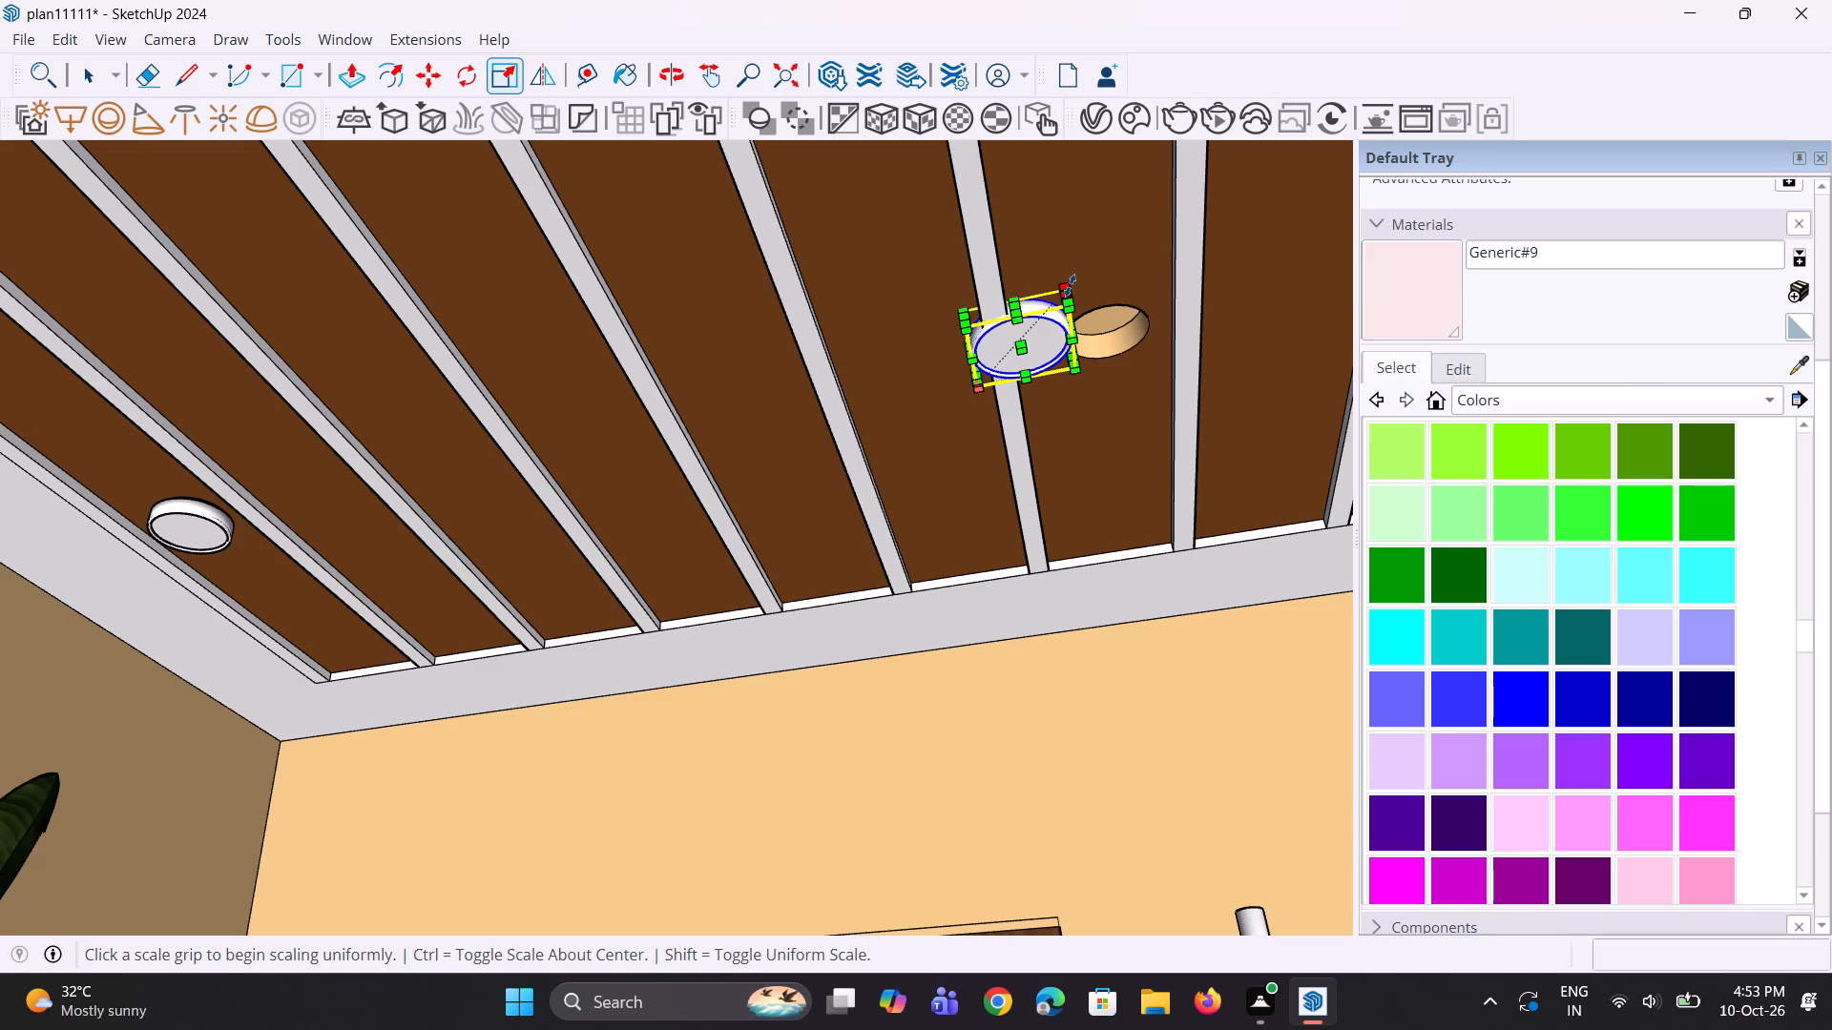
left_click(1081, 277)
Move the enlarged light about 5 3/8" over the middle recess and nudge it so that it covers the opening.
key("m")
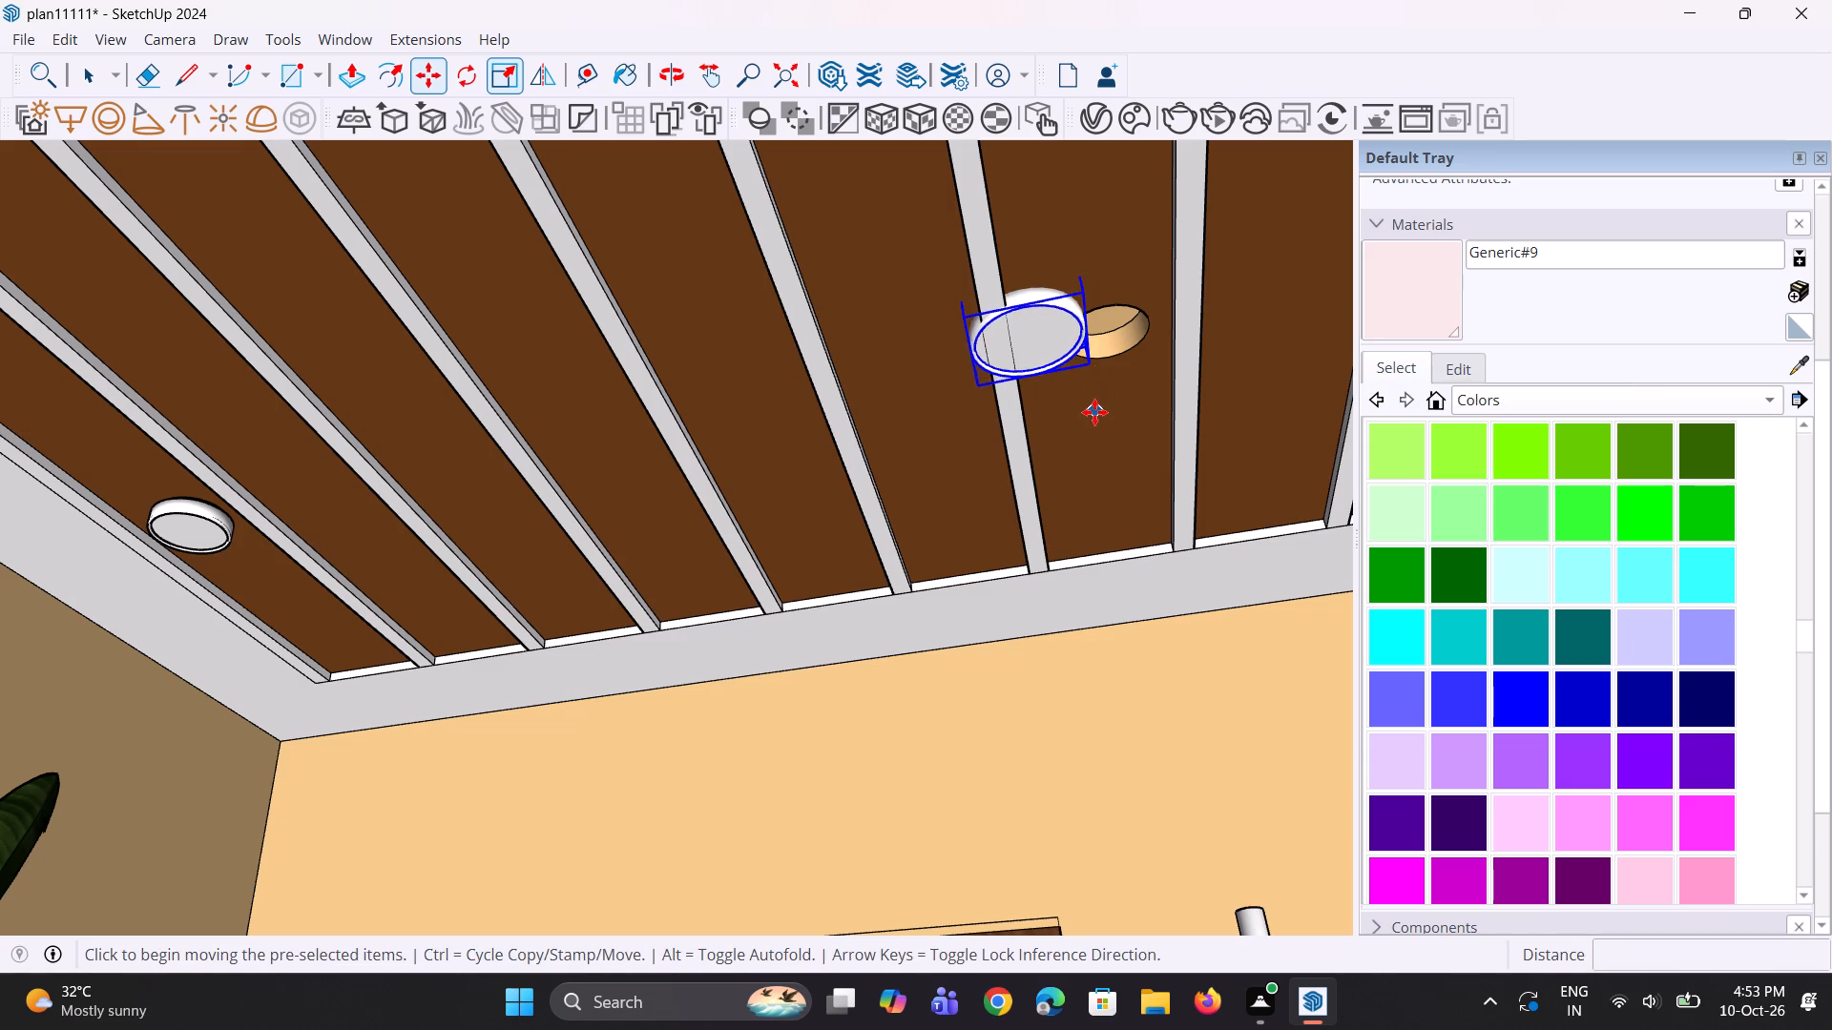
left_click(1094, 365)
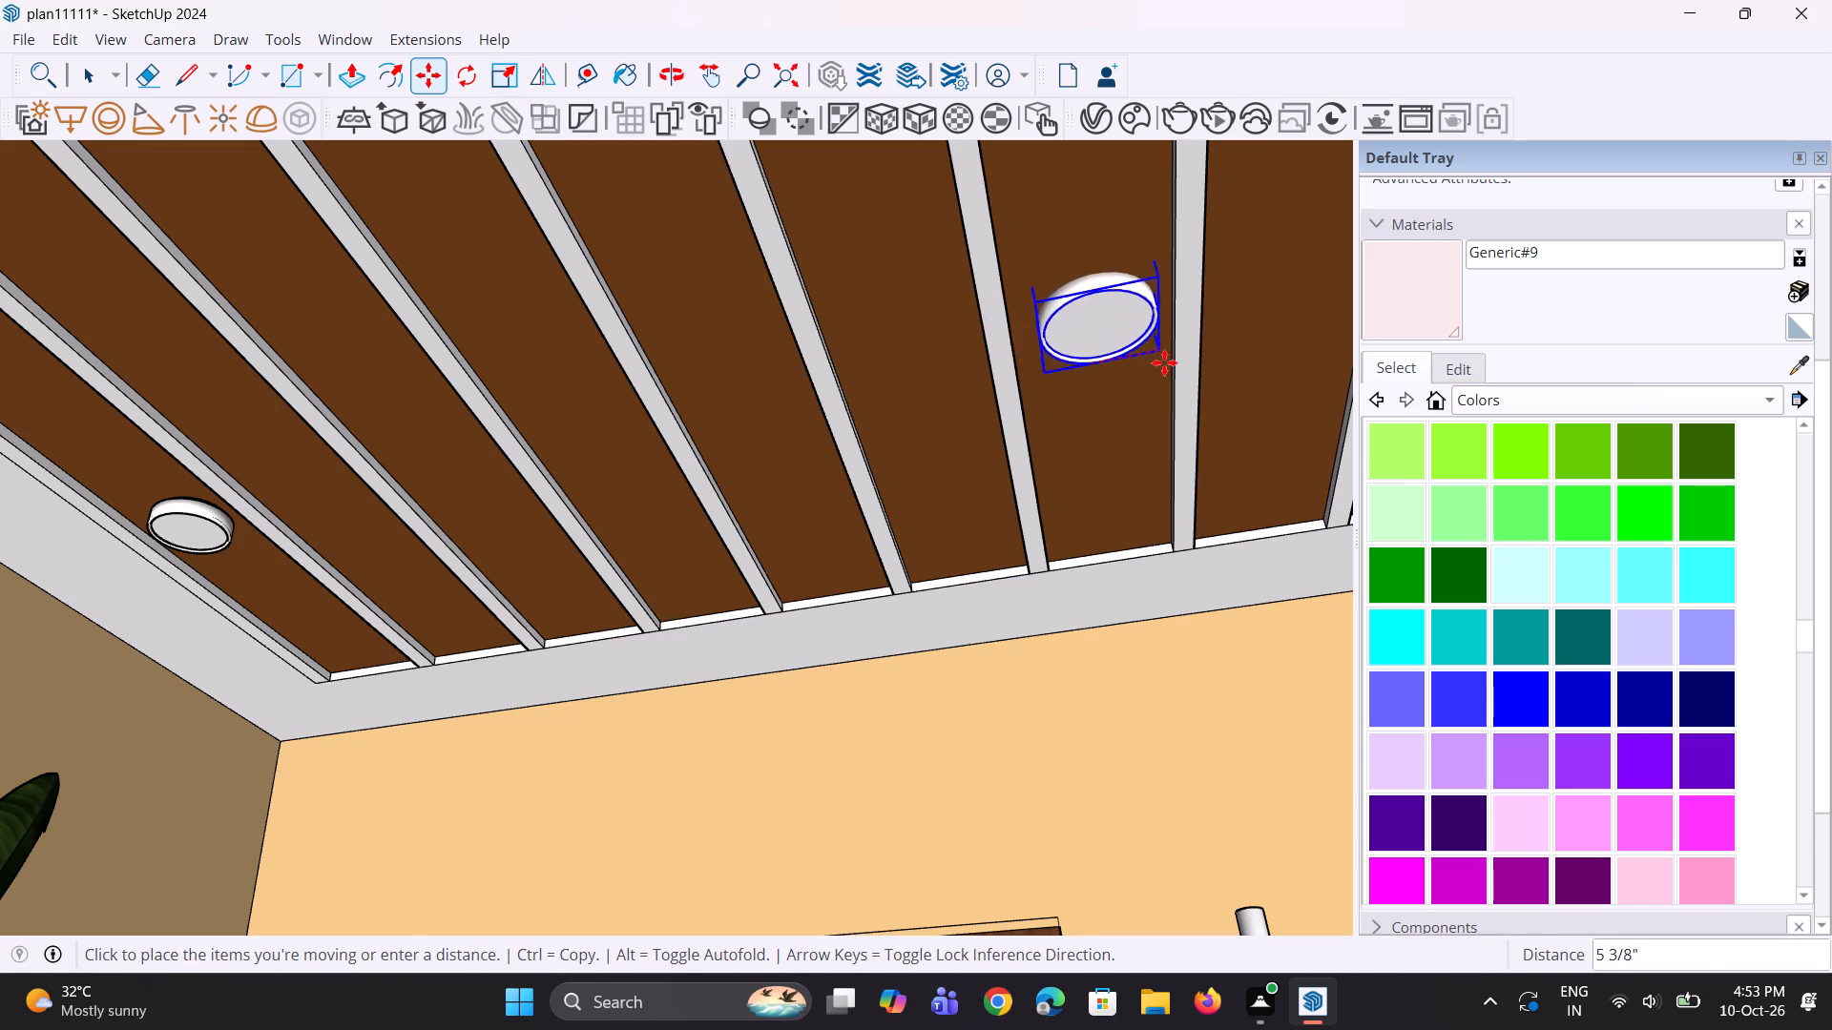
left_click(1174, 362)
scroll(991, 448, "down", 7)
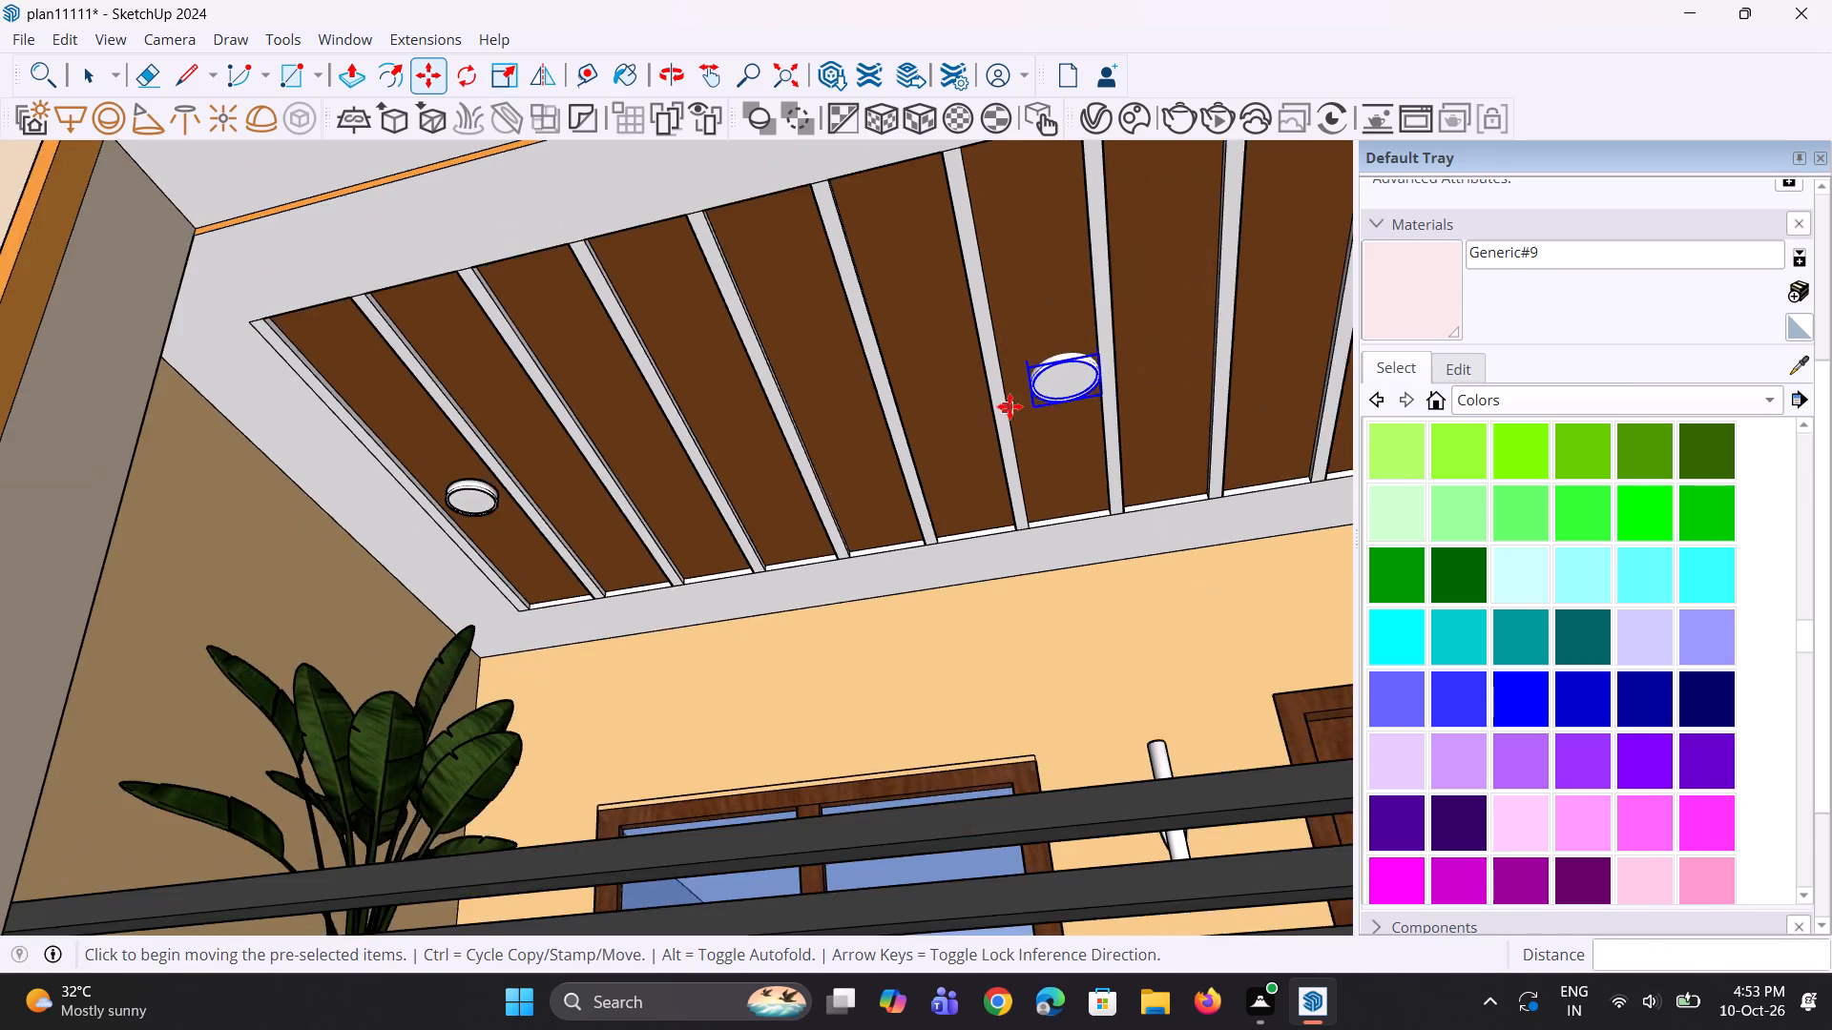
scroll(1010, 406, "down", 1)
middle_click_drag(1105, 394, 1138, 293)
scroll(1018, 394, "up", 8)
left_click(1022, 413)
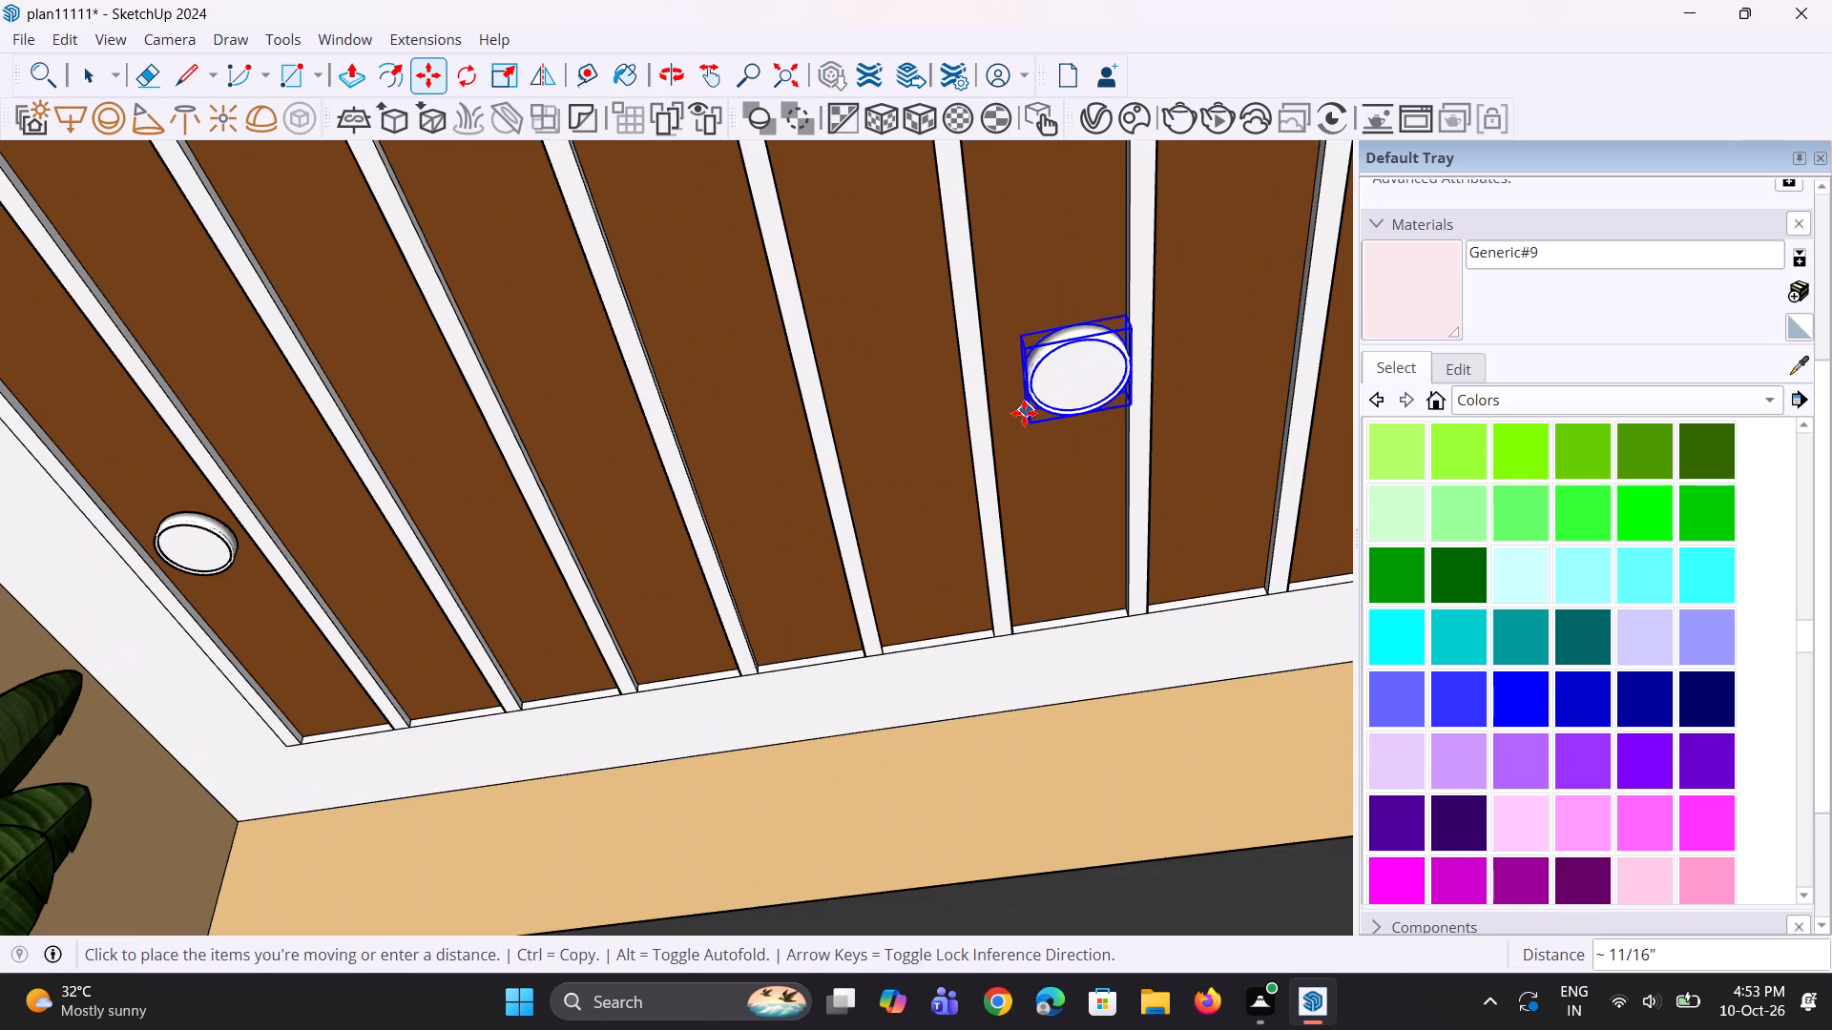
left_click(1025, 414)
Copy the middle light about 5' 7 3/16" along the red axis to the outer round recess of the same ceiling.
scroll(981, 443, "down", 15)
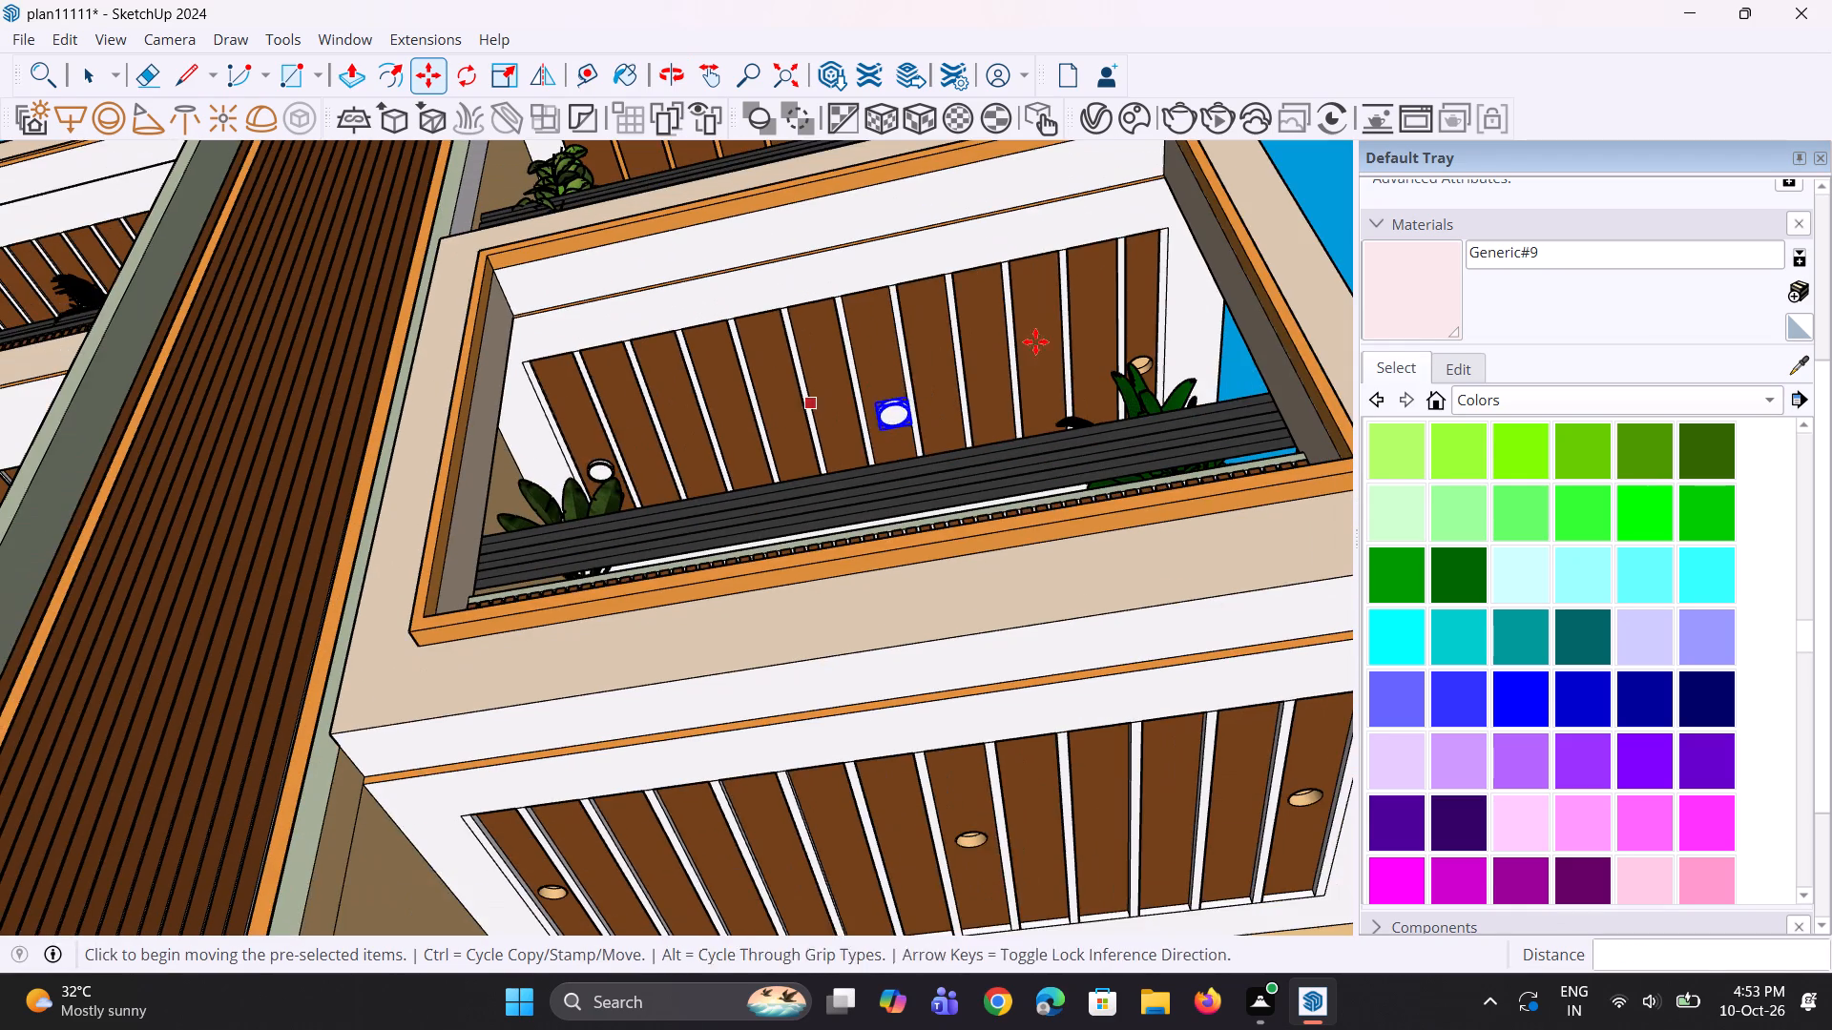
scroll(1072, 333, "up", 11)
scroll(1219, 362, "down", 4)
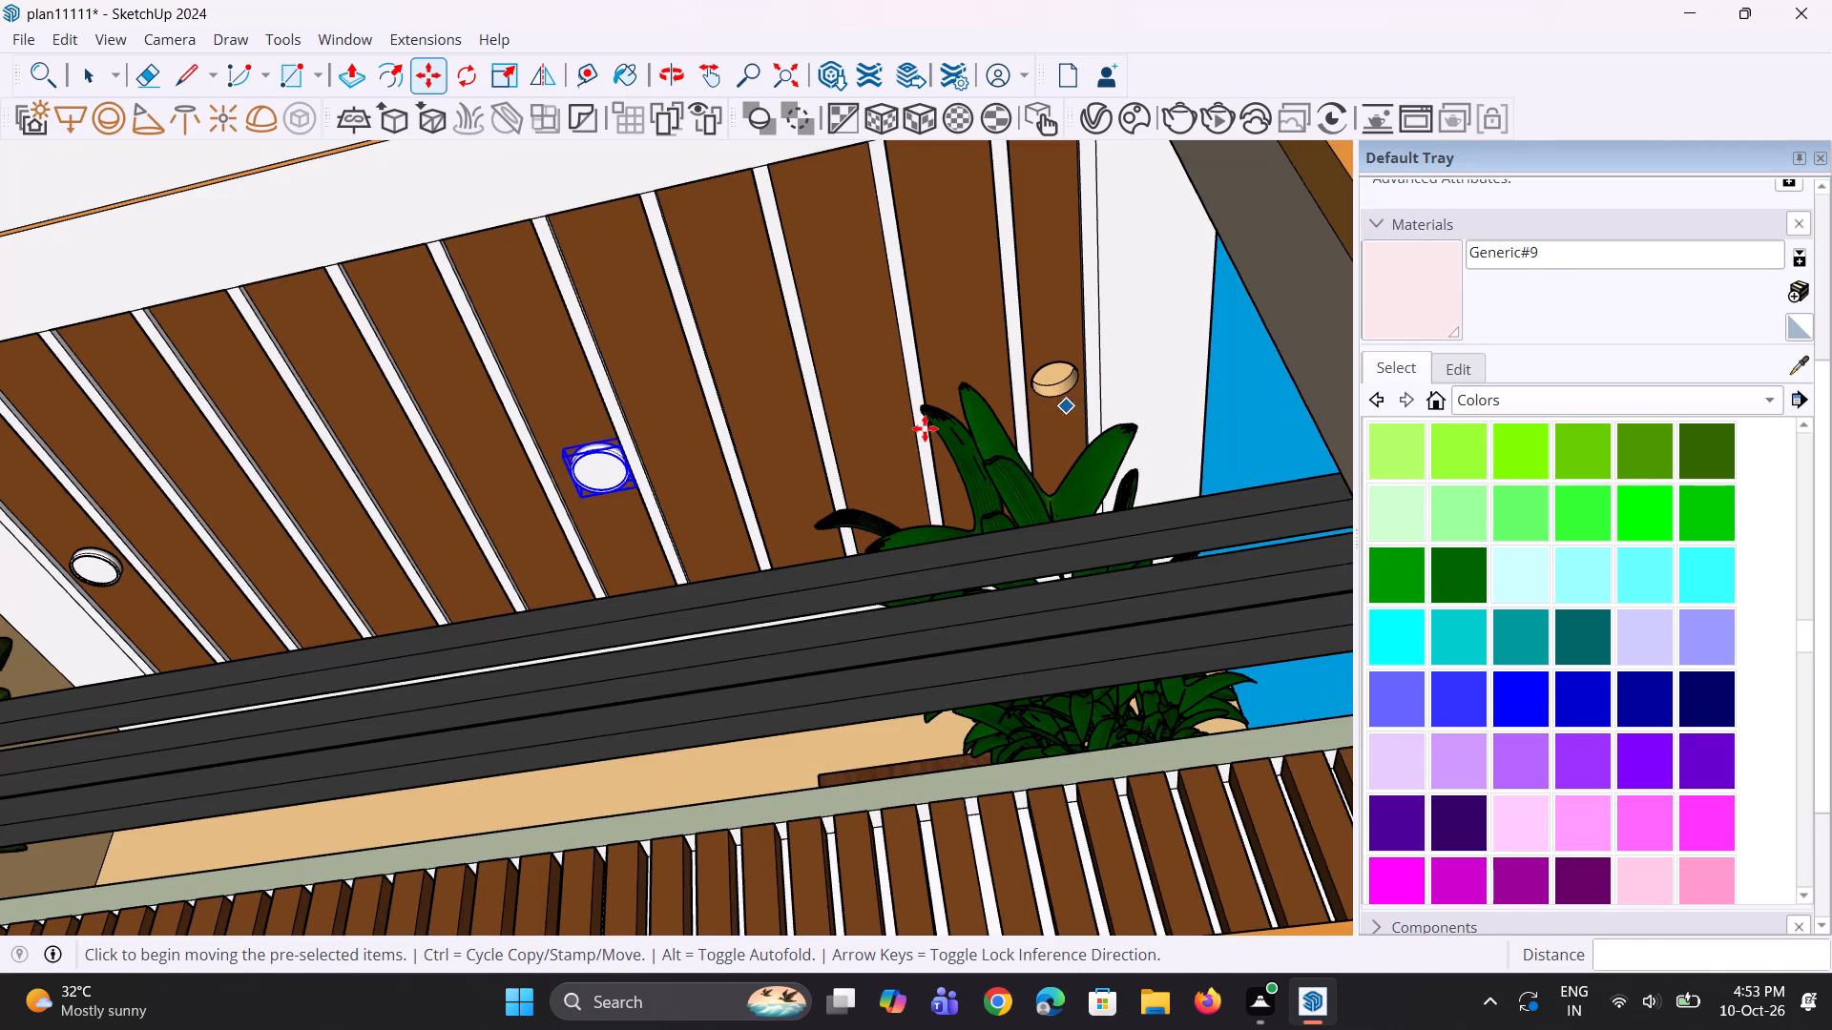
key("m")
left_click(624, 455)
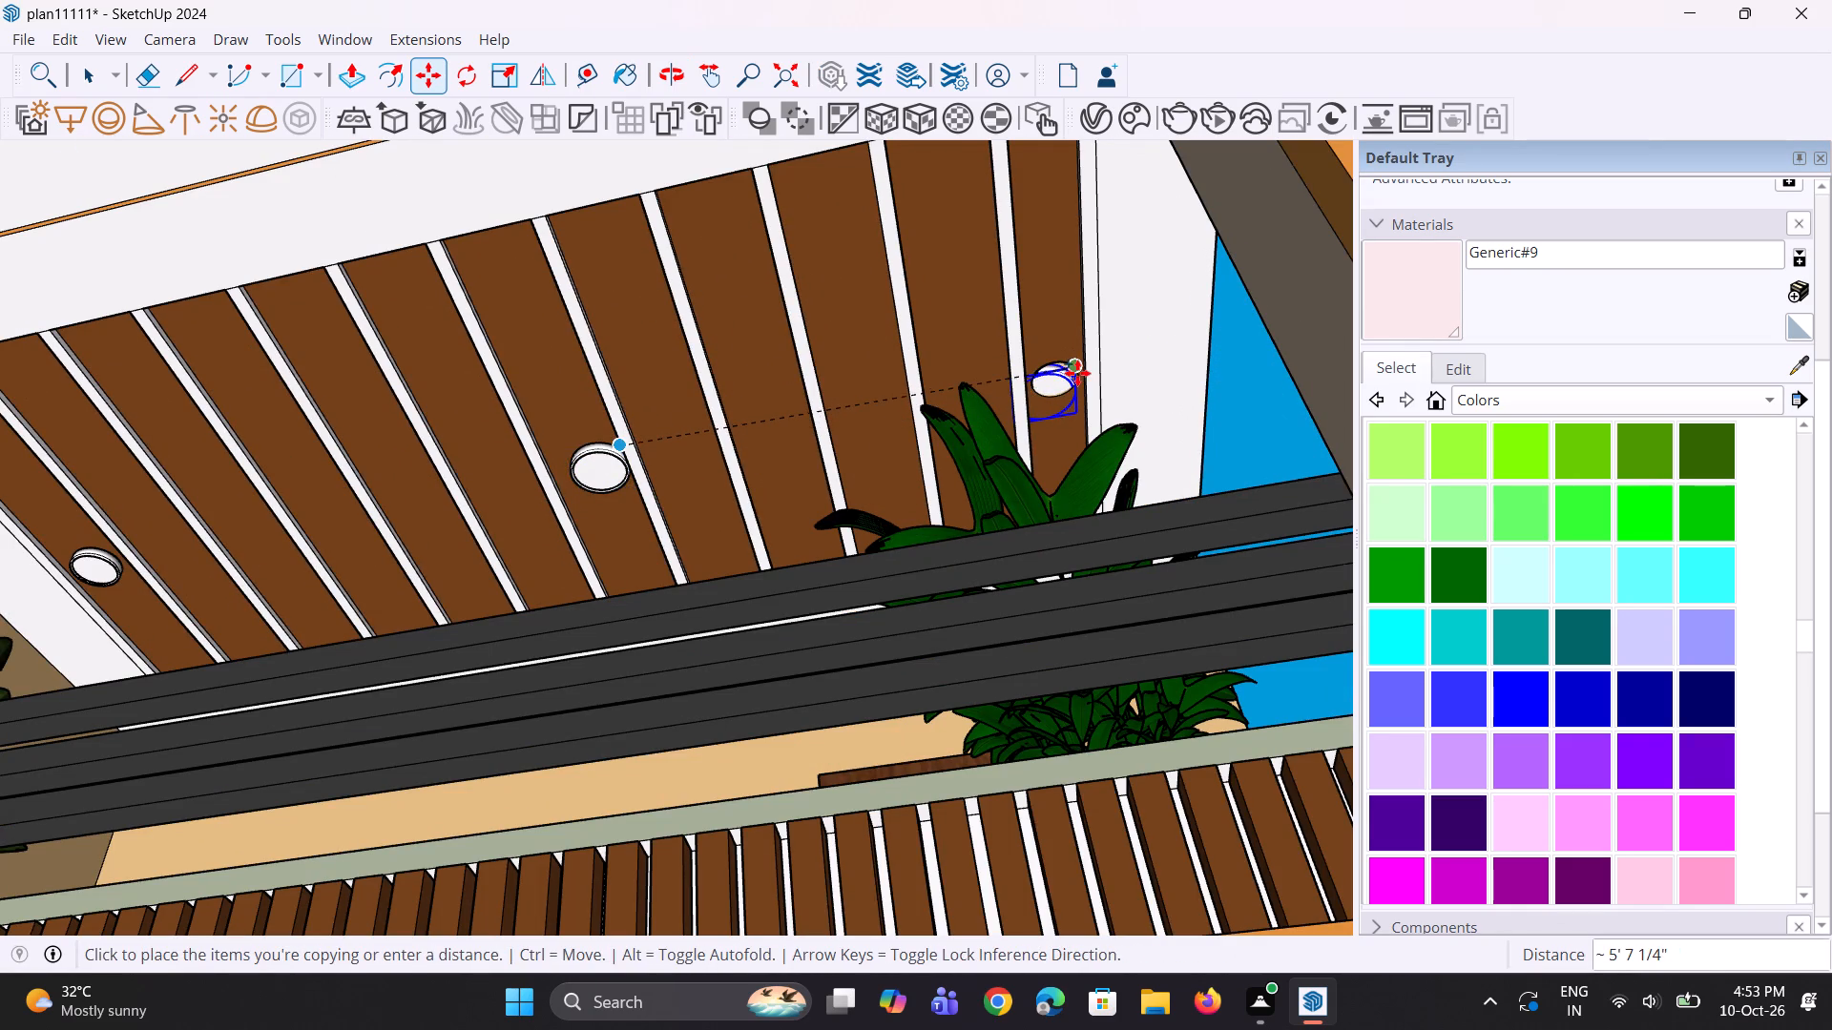
scroll(1079, 371, "up", 2)
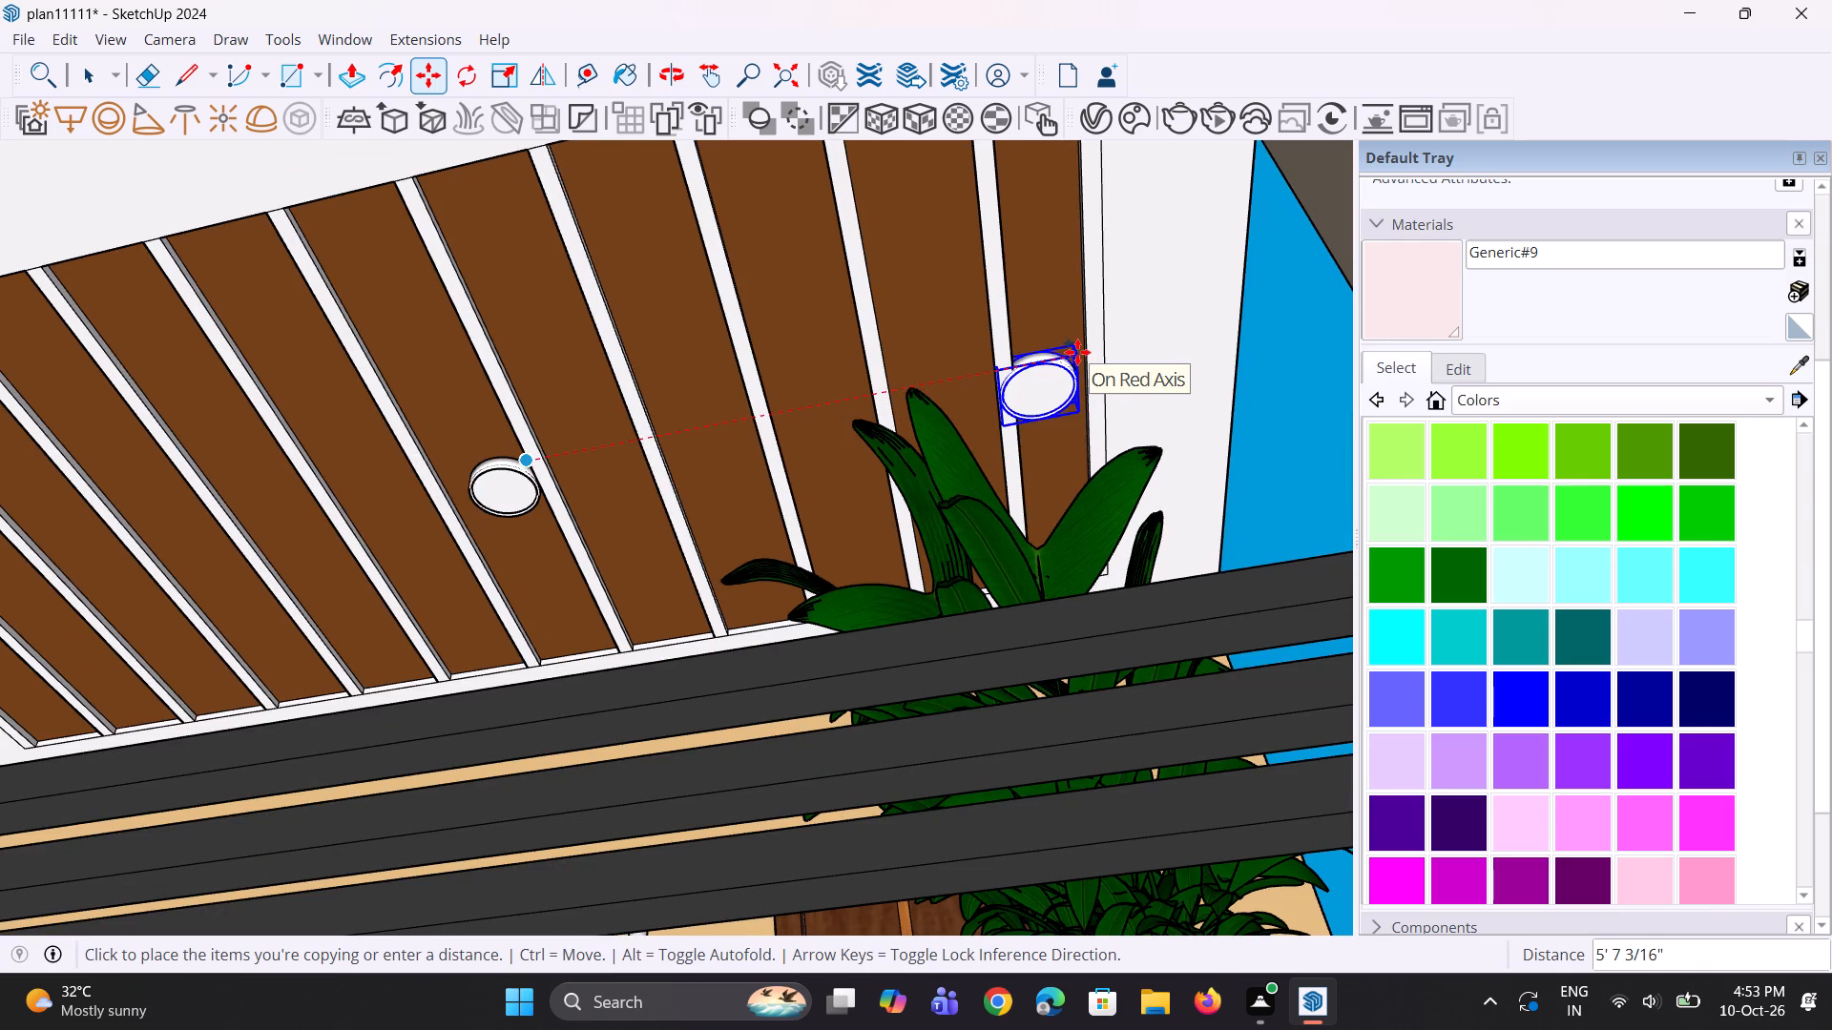
left_click(1077, 351)
Scale the copy at the outer recess down uniformly to about 0.76.
middle_click_drag(1107, 479, 992, 499)
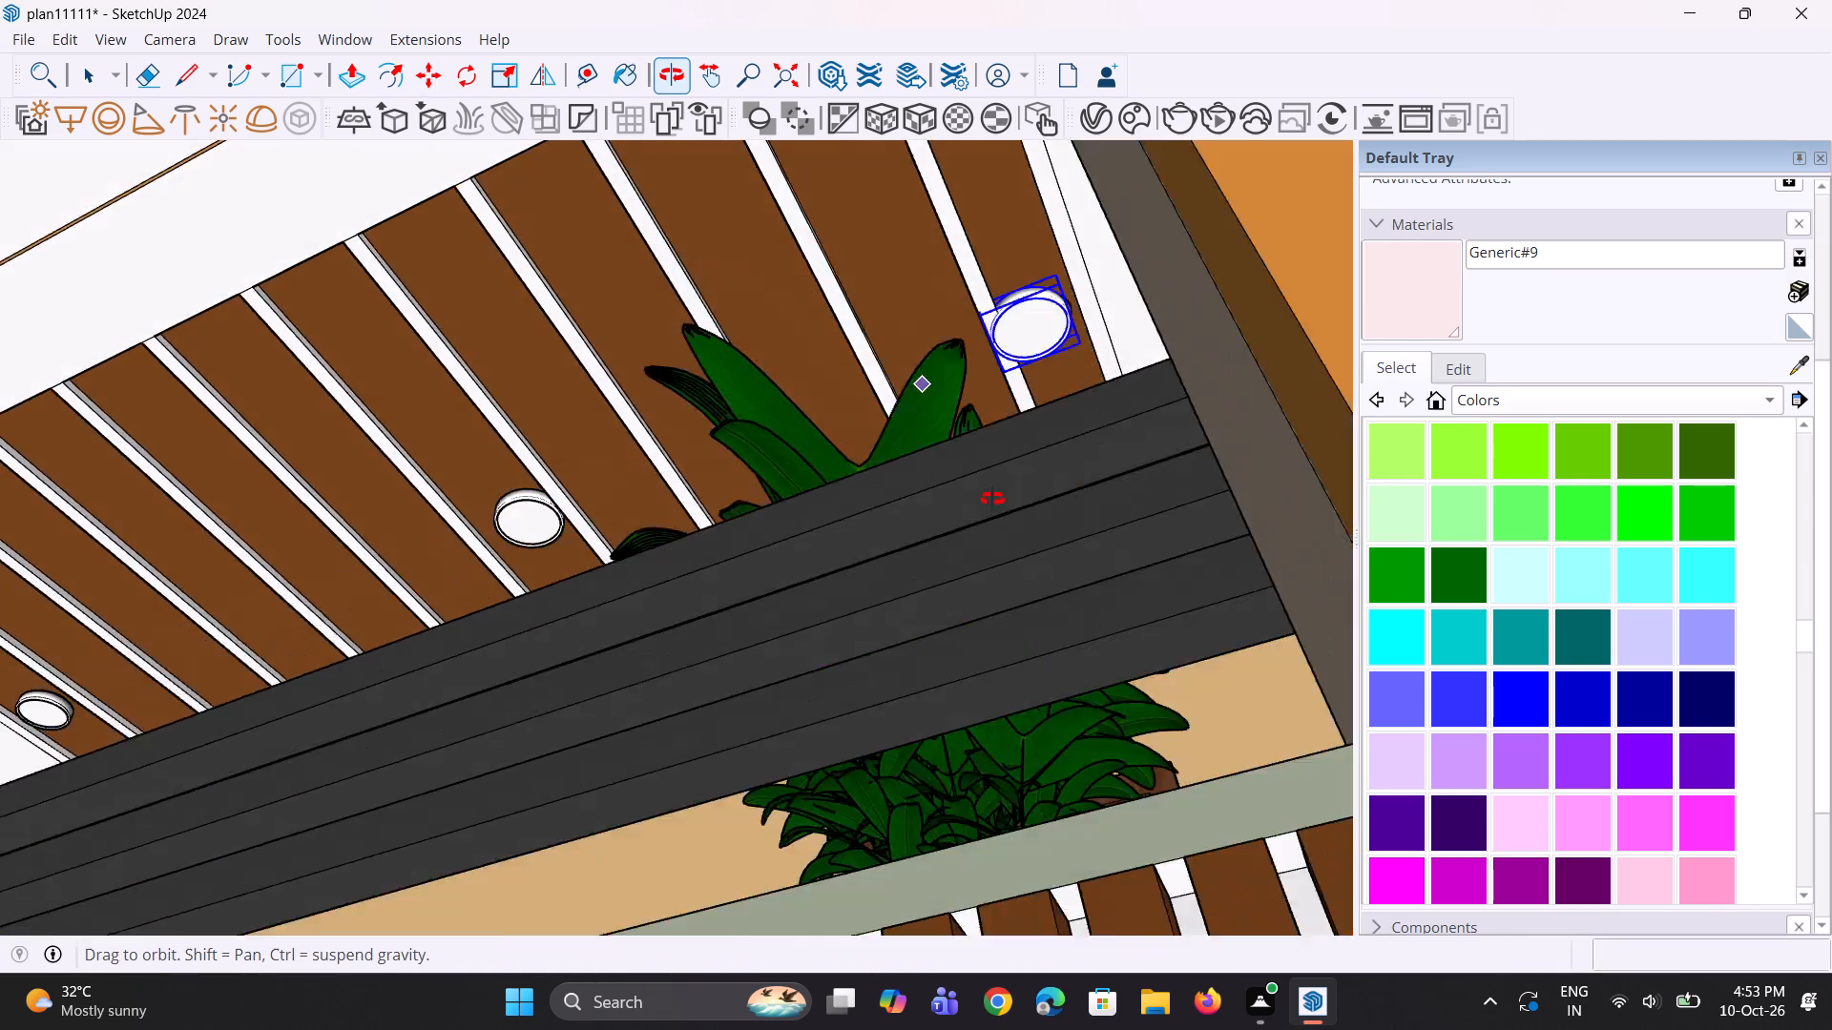
middle_click_drag(992, 499, 1003, 518)
scroll(1020, 466, "down", 1)
scroll(964, 328, "up", 6)
key("s")
scroll(1039, 376, "up", 2)
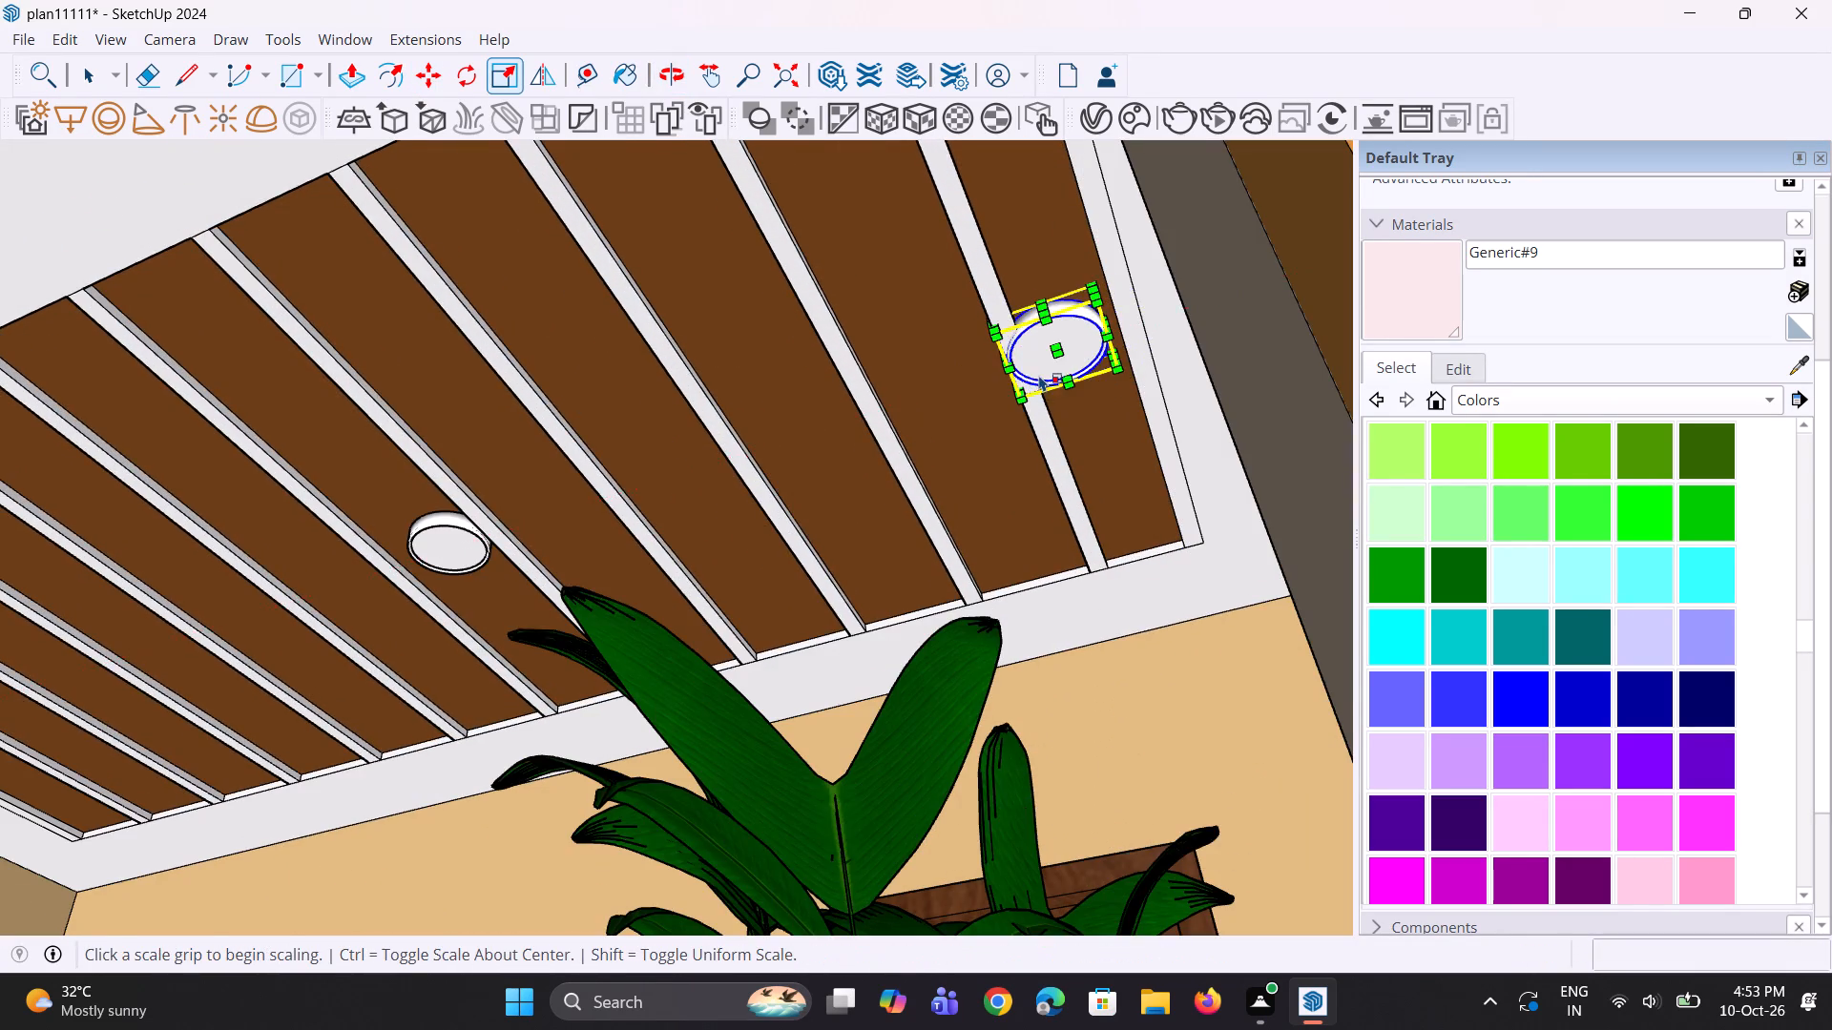
scroll(1039, 375, "up", 2)
left_click(976, 315)
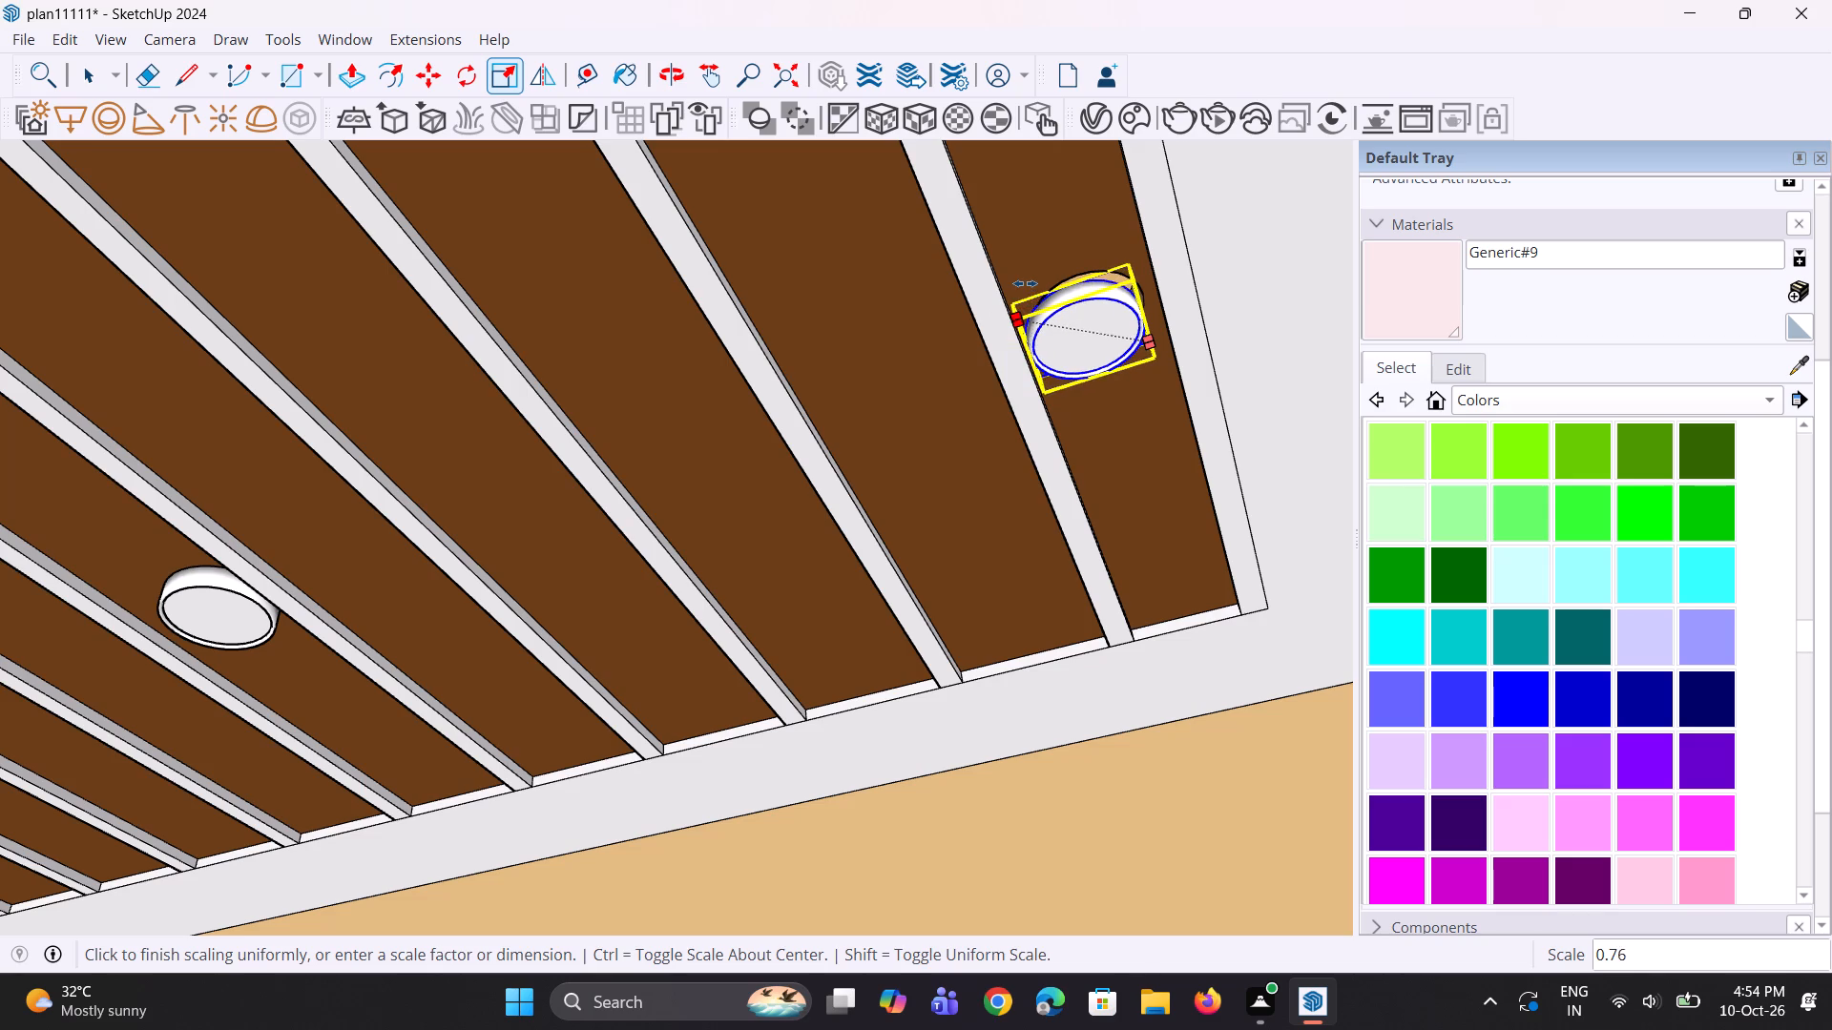
left_click(1025, 278)
Move the reduced light about 1 15/16" so that it covers the outer recess.
middle_click_drag(1170, 333, 1148, 348)
scroll(1131, 305, "up", 1)
key("m")
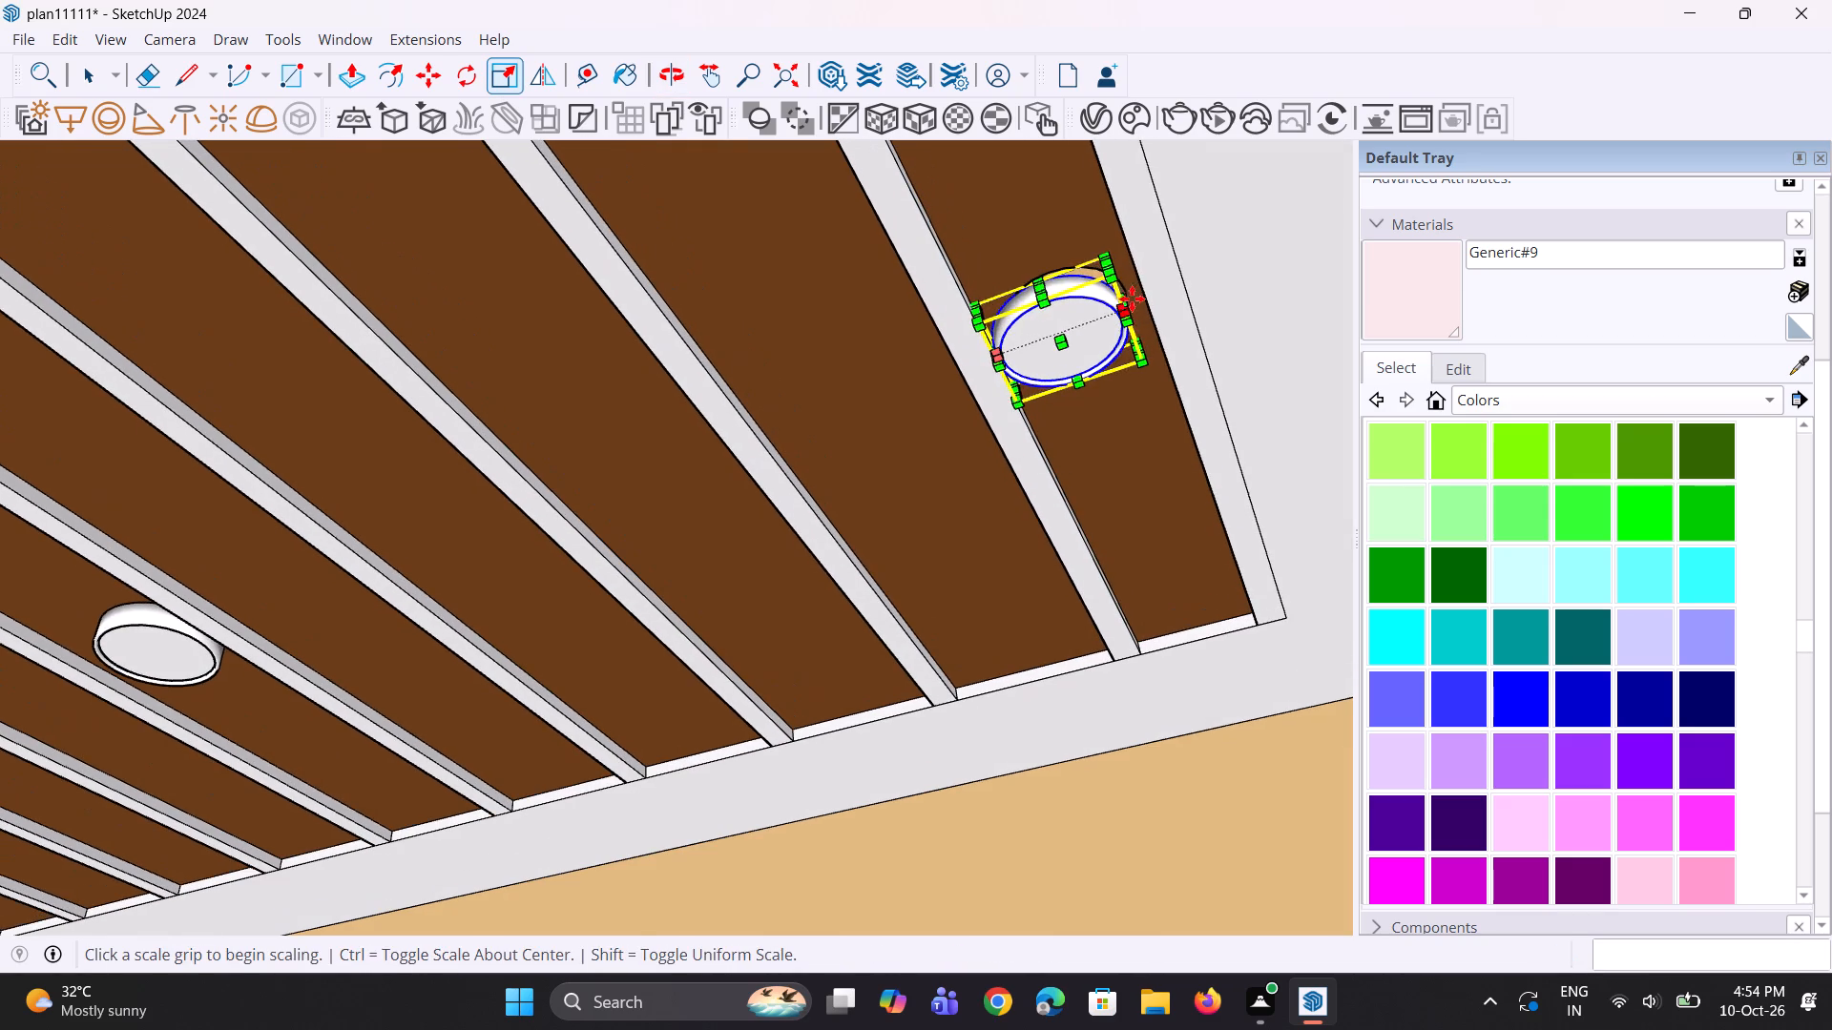
left_click(1110, 250)
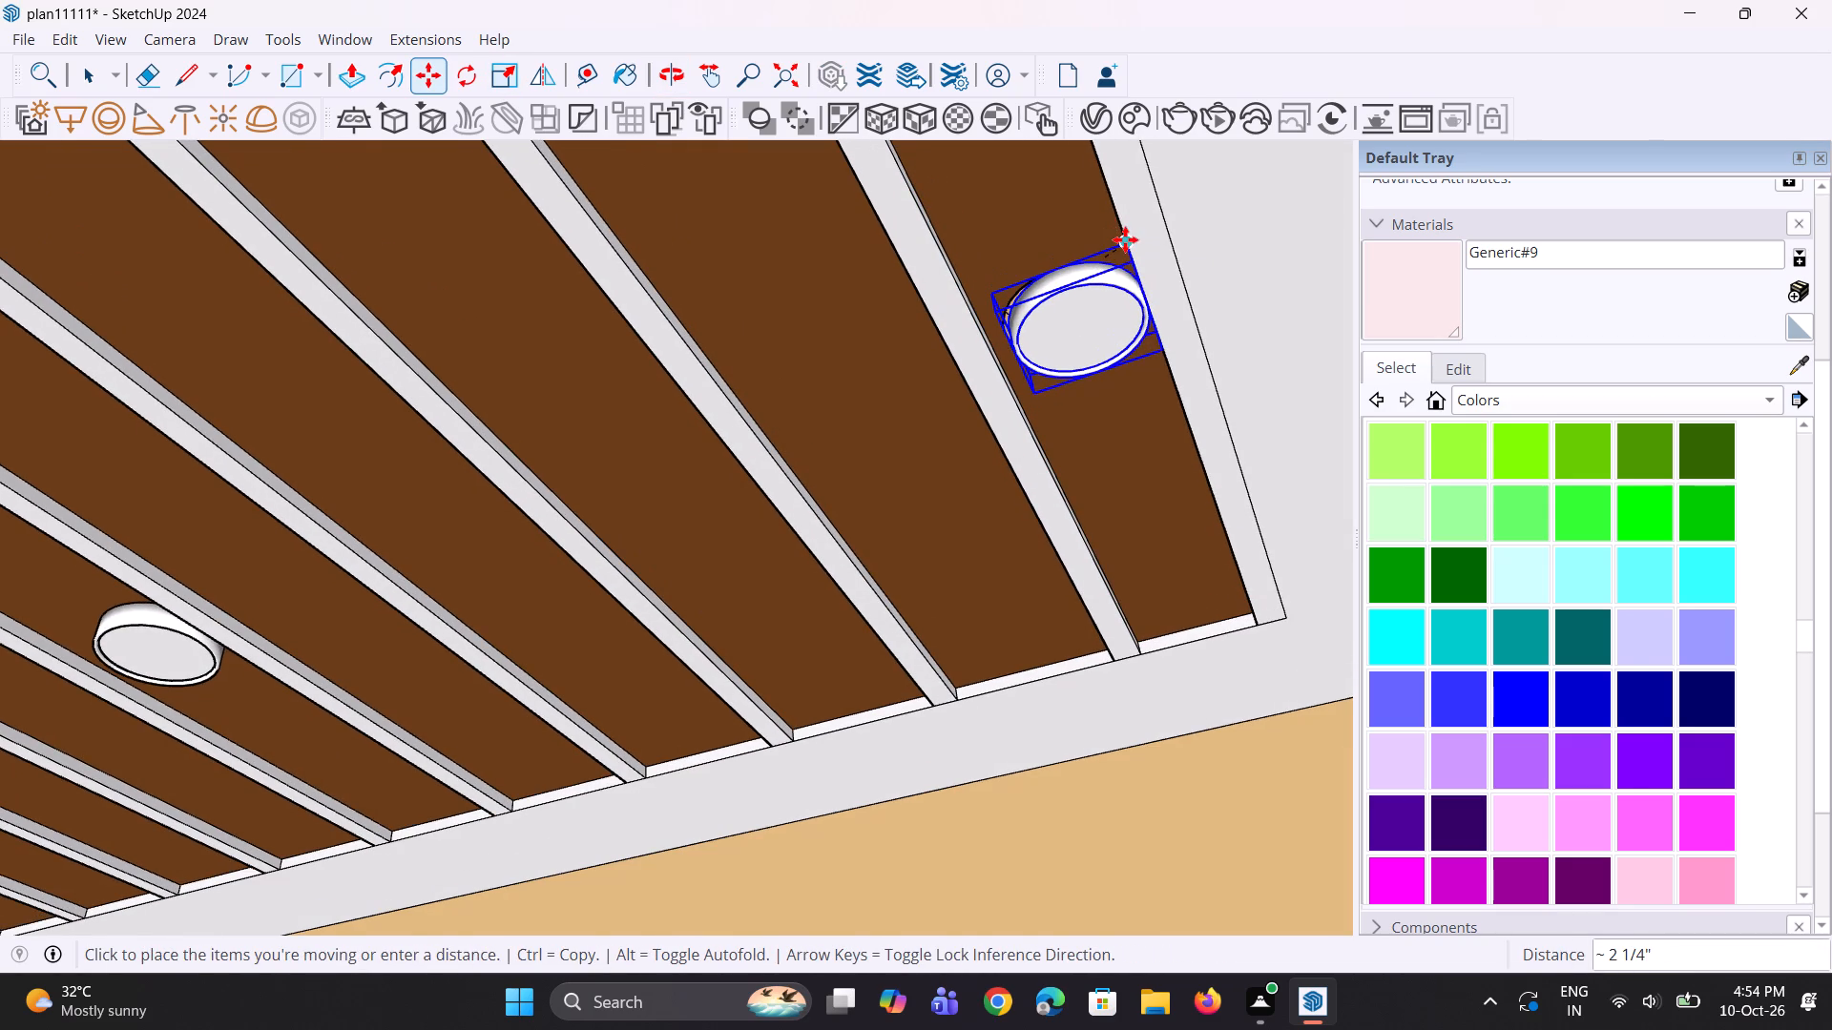
left_click(1114, 237)
Check the lights fitted in the orange-framed balcony ceiling against the whole front facade and from closer up.
key("space")
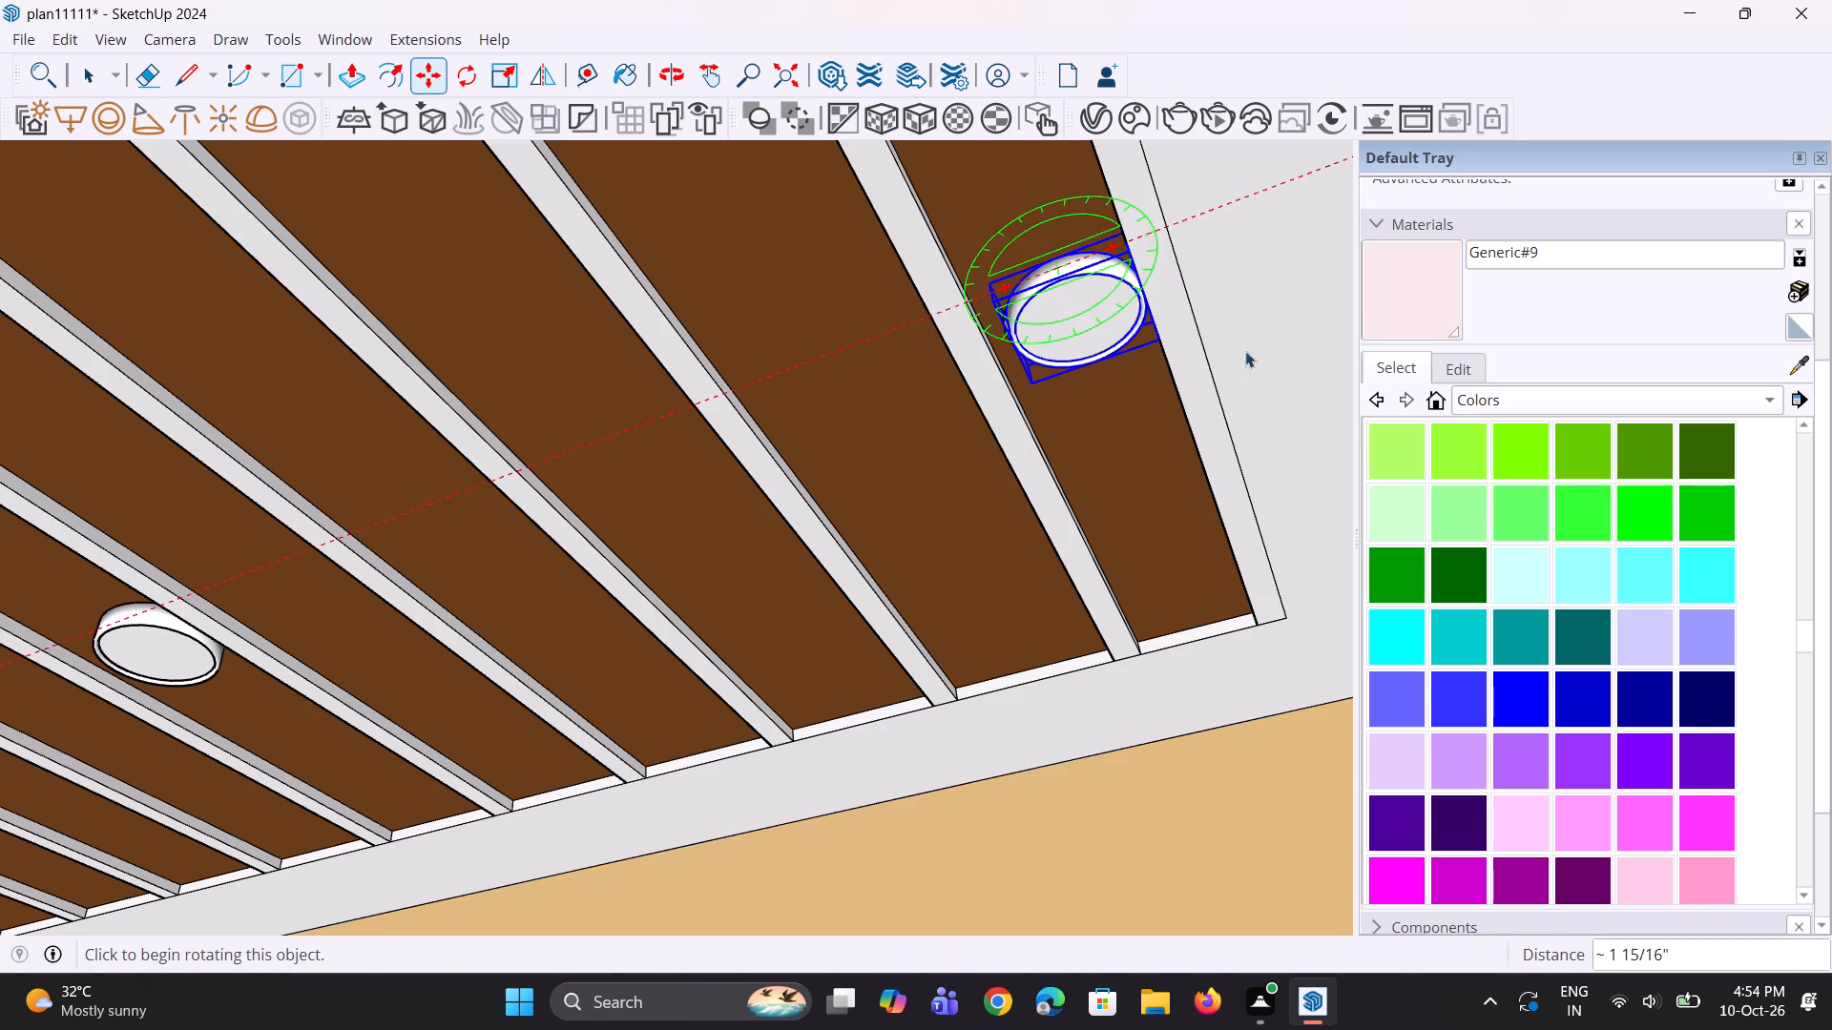
key("space")
left_click(1276, 340)
scroll(1132, 367, "down", 10)
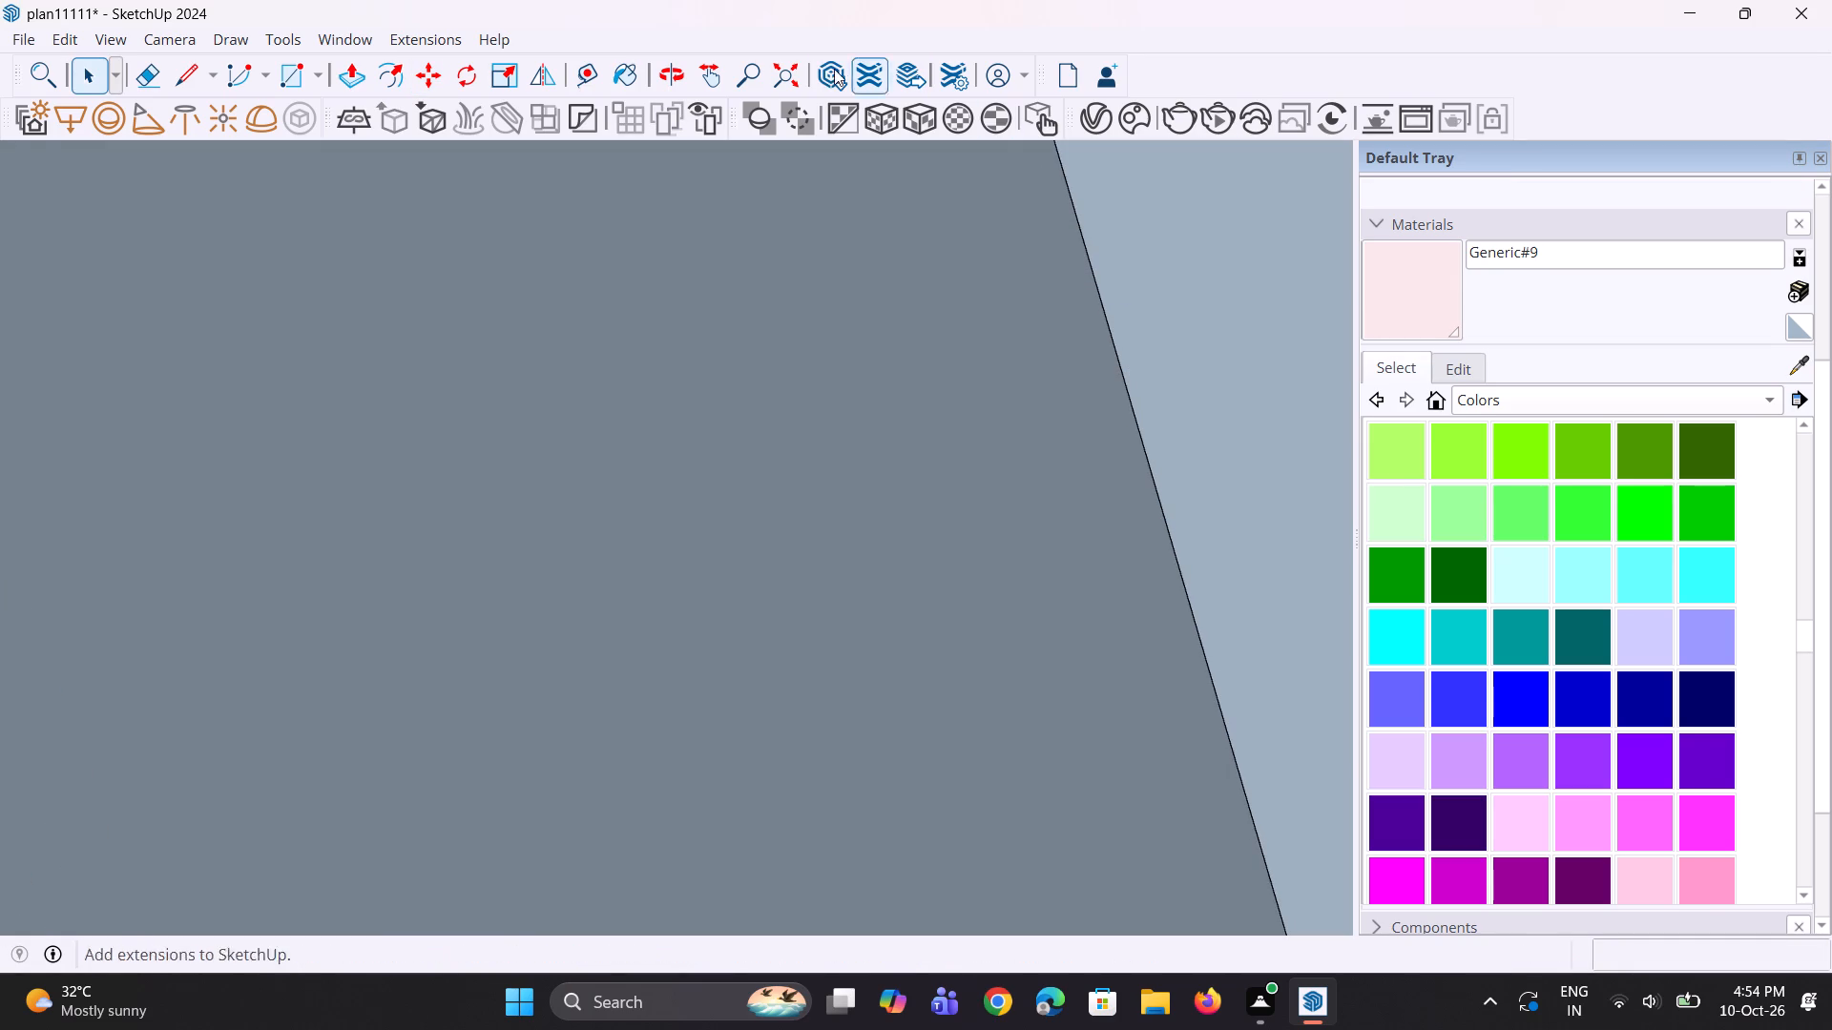
left_click(789, 63)
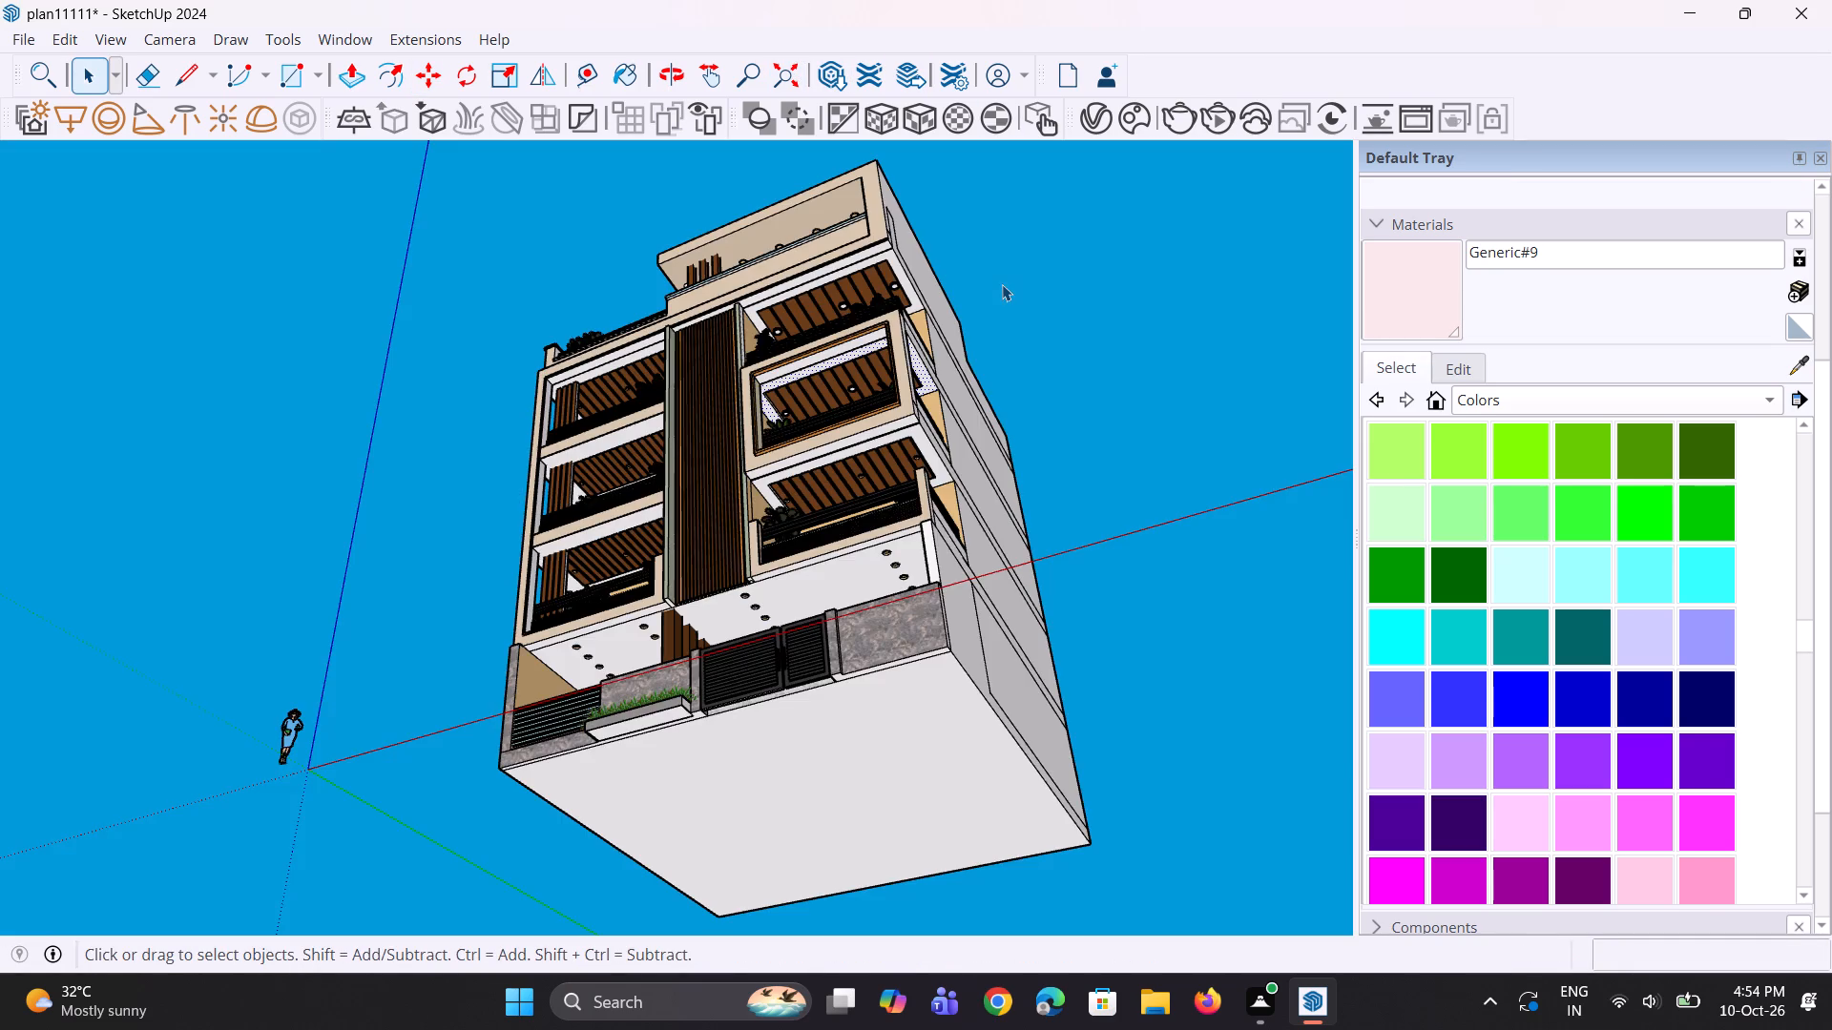
scroll(940, 313, "down", 3)
middle_click_drag(862, 371, 983, 484)
scroll(956, 406, "up", 5)
scroll(829, 381, "up", 2)
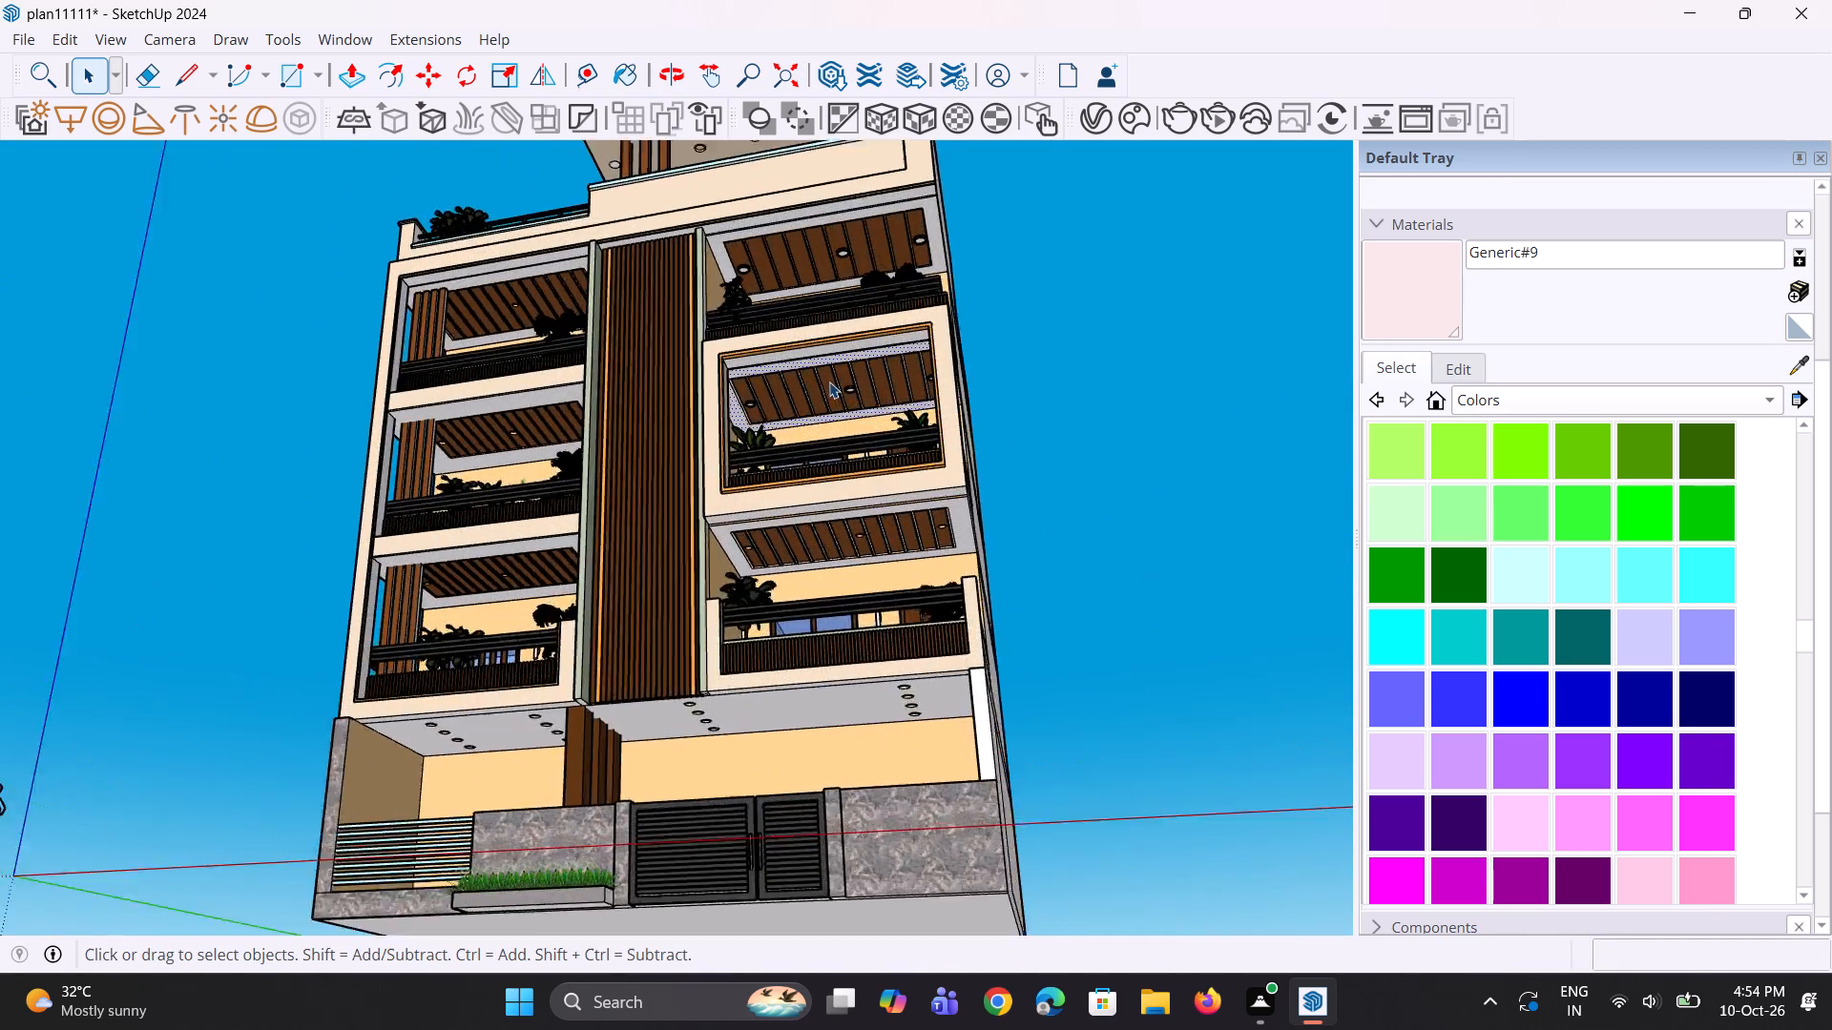
scroll(829, 381, "up", 9)
middle_click_drag(836, 422, 918, 422)
Copy the outer light about 11' 7 1/4" down to the outer recess in the balcony ceiling one floor below.
left_click(1122, 404)
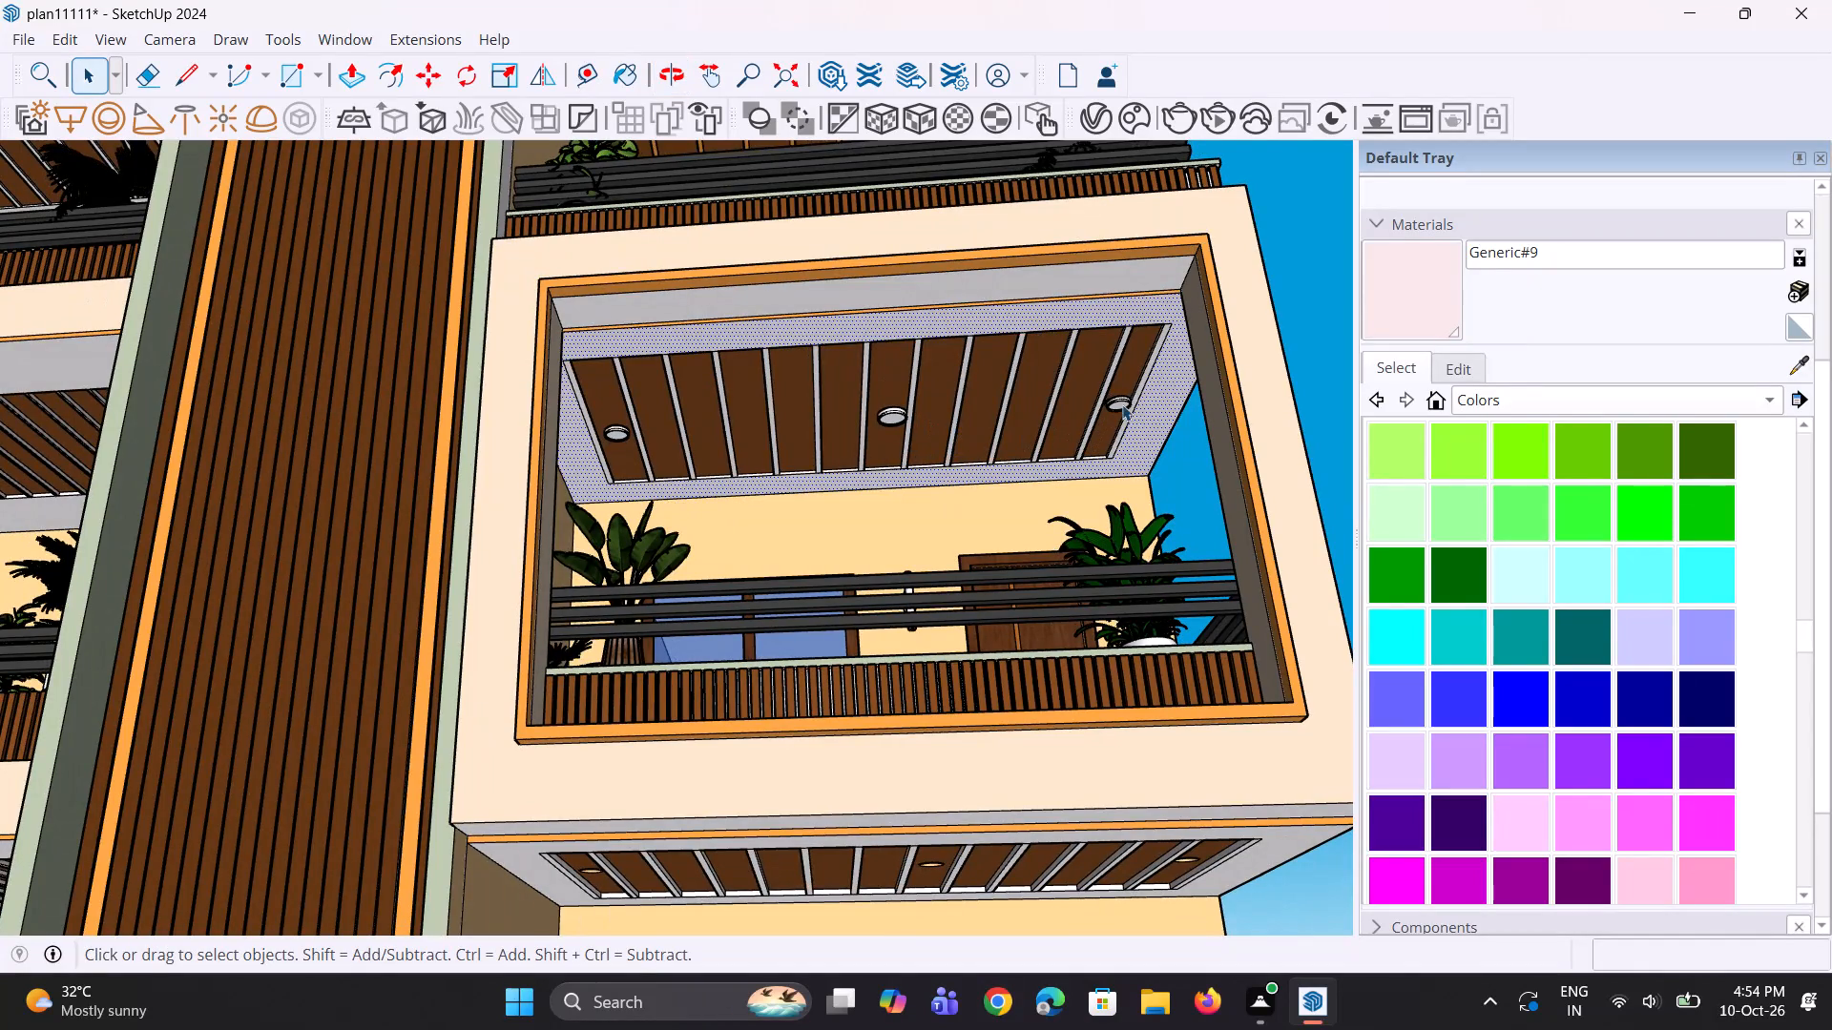
scroll(1108, 448, "up", 5)
key("n")
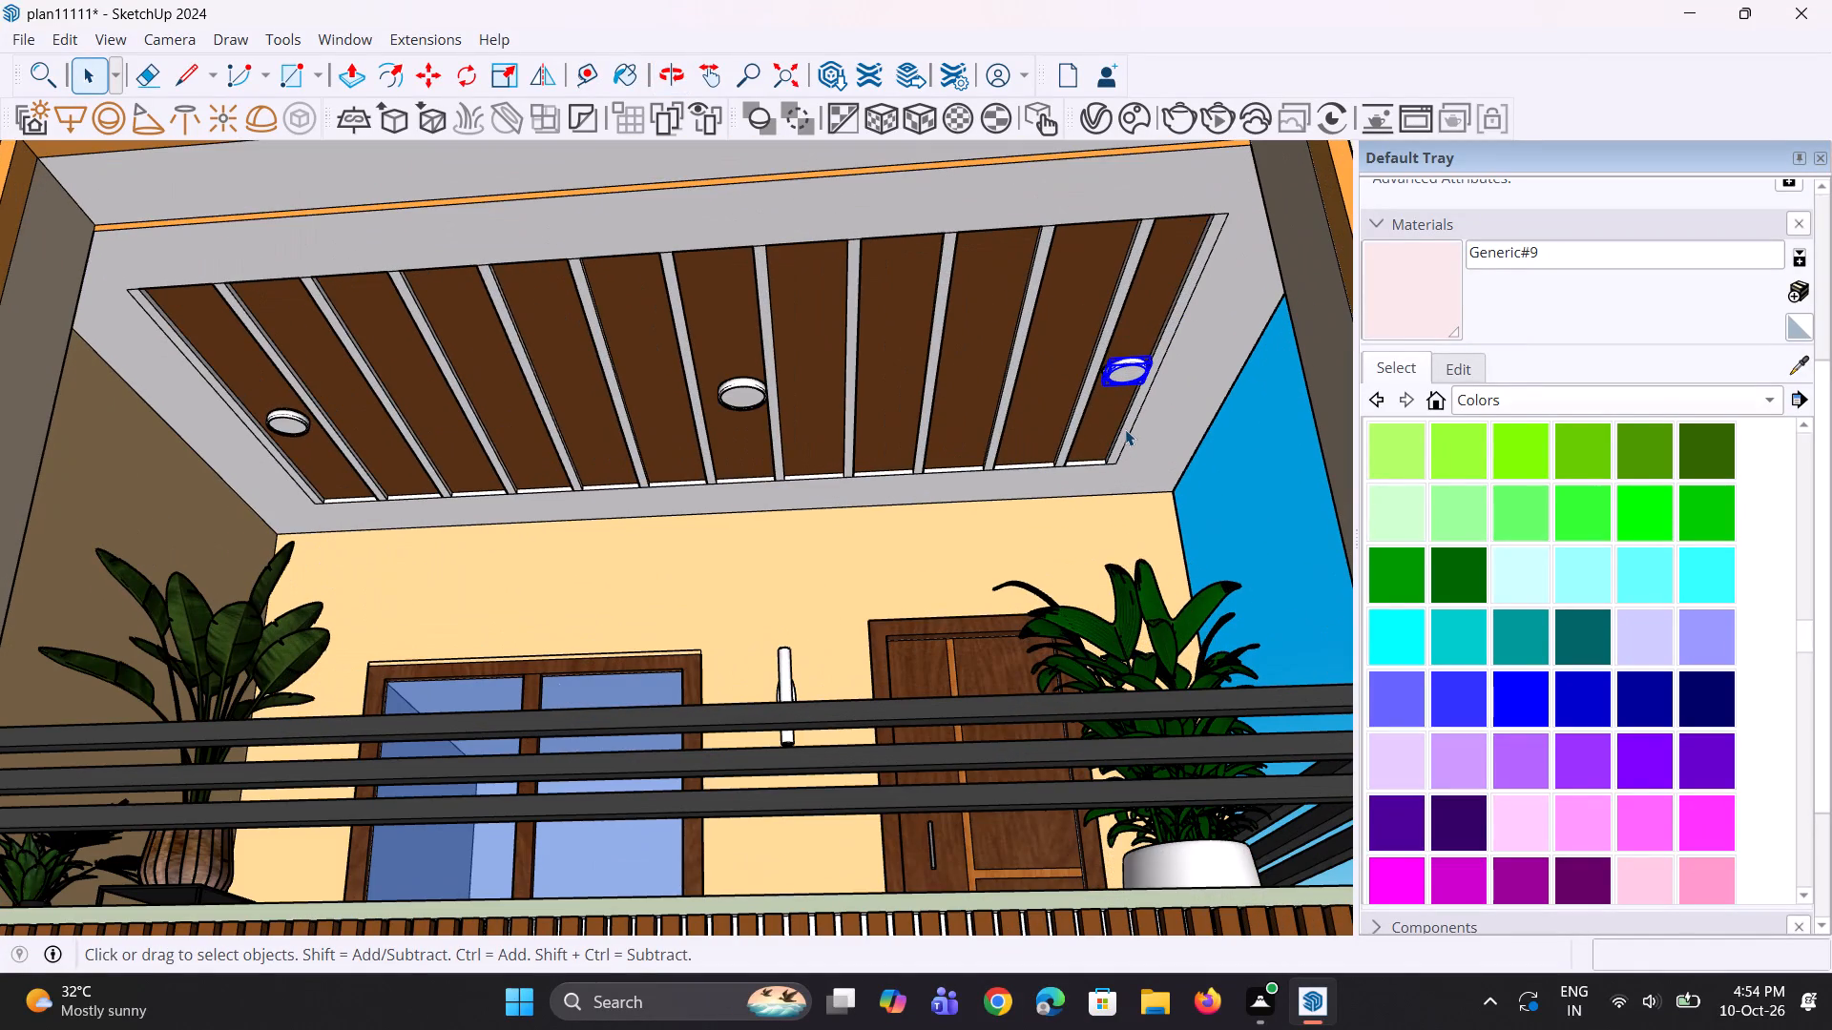
key("m")
left_click(1140, 382)
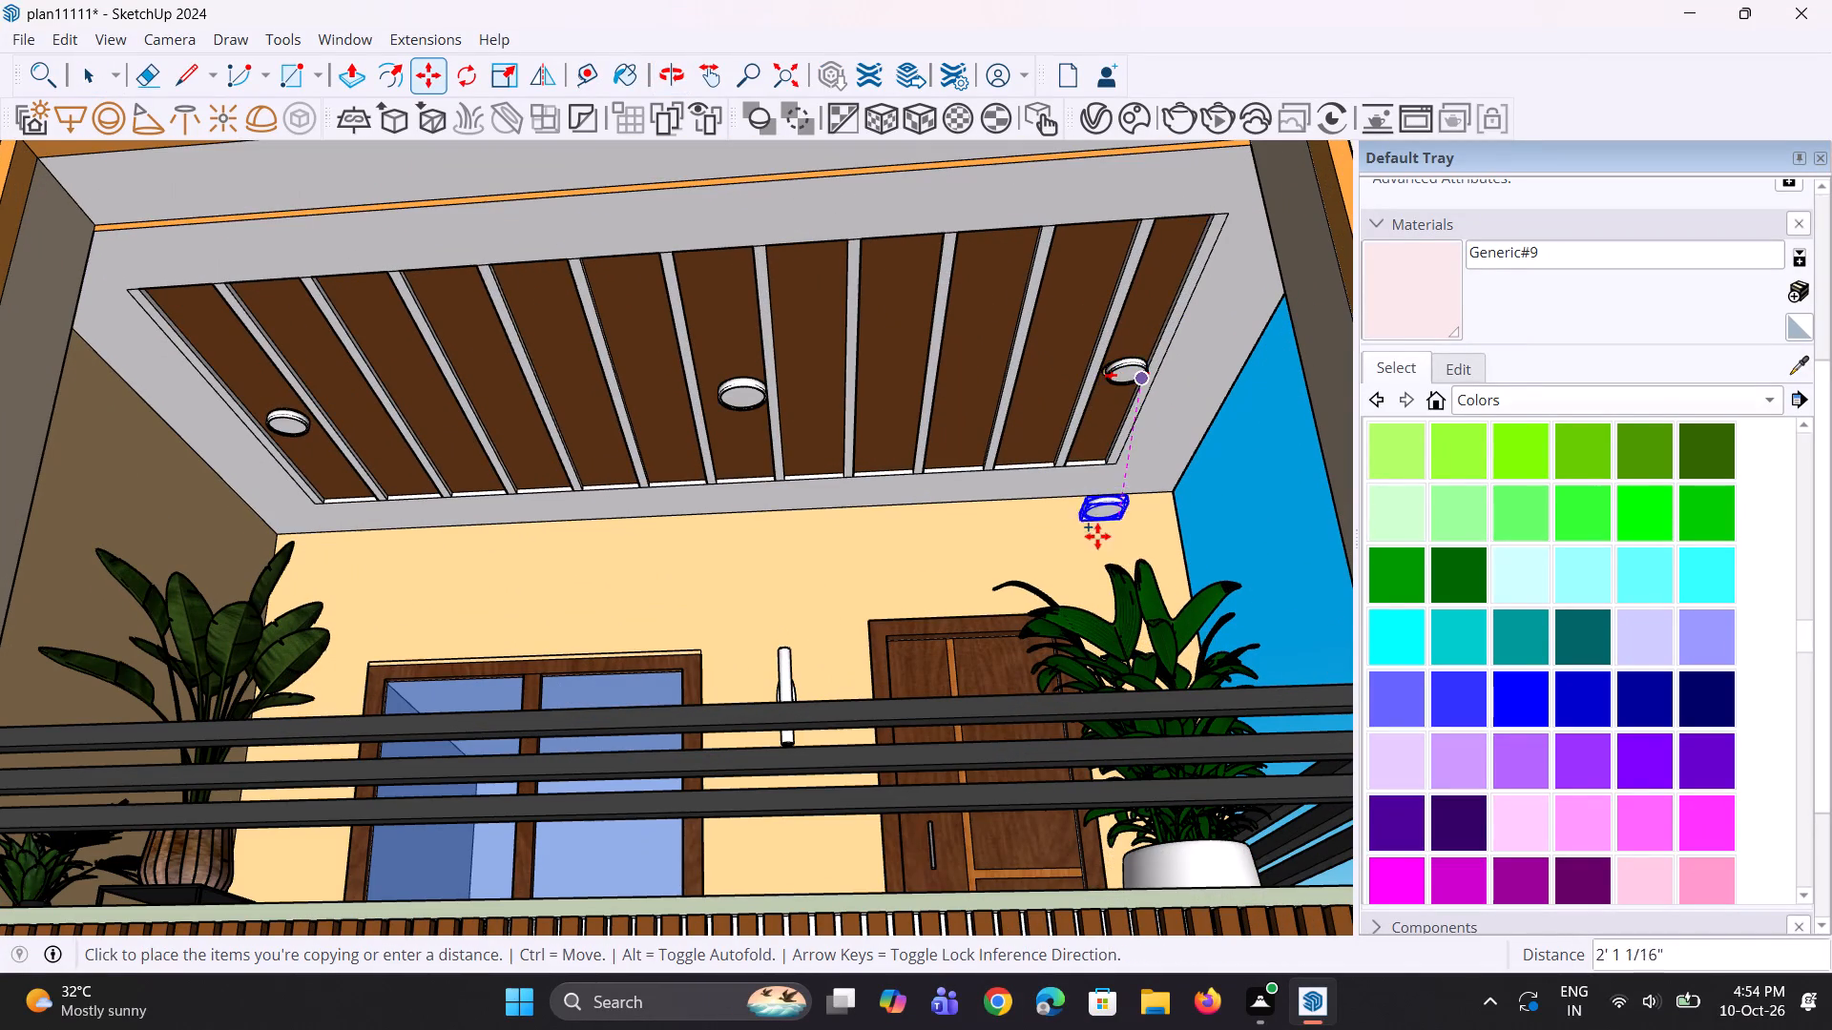
scroll(1082, 525, "down", 14)
scroll(1077, 757, "up", 4)
scroll(1137, 694, "up", 4)
scroll(1124, 608, "up", 9)
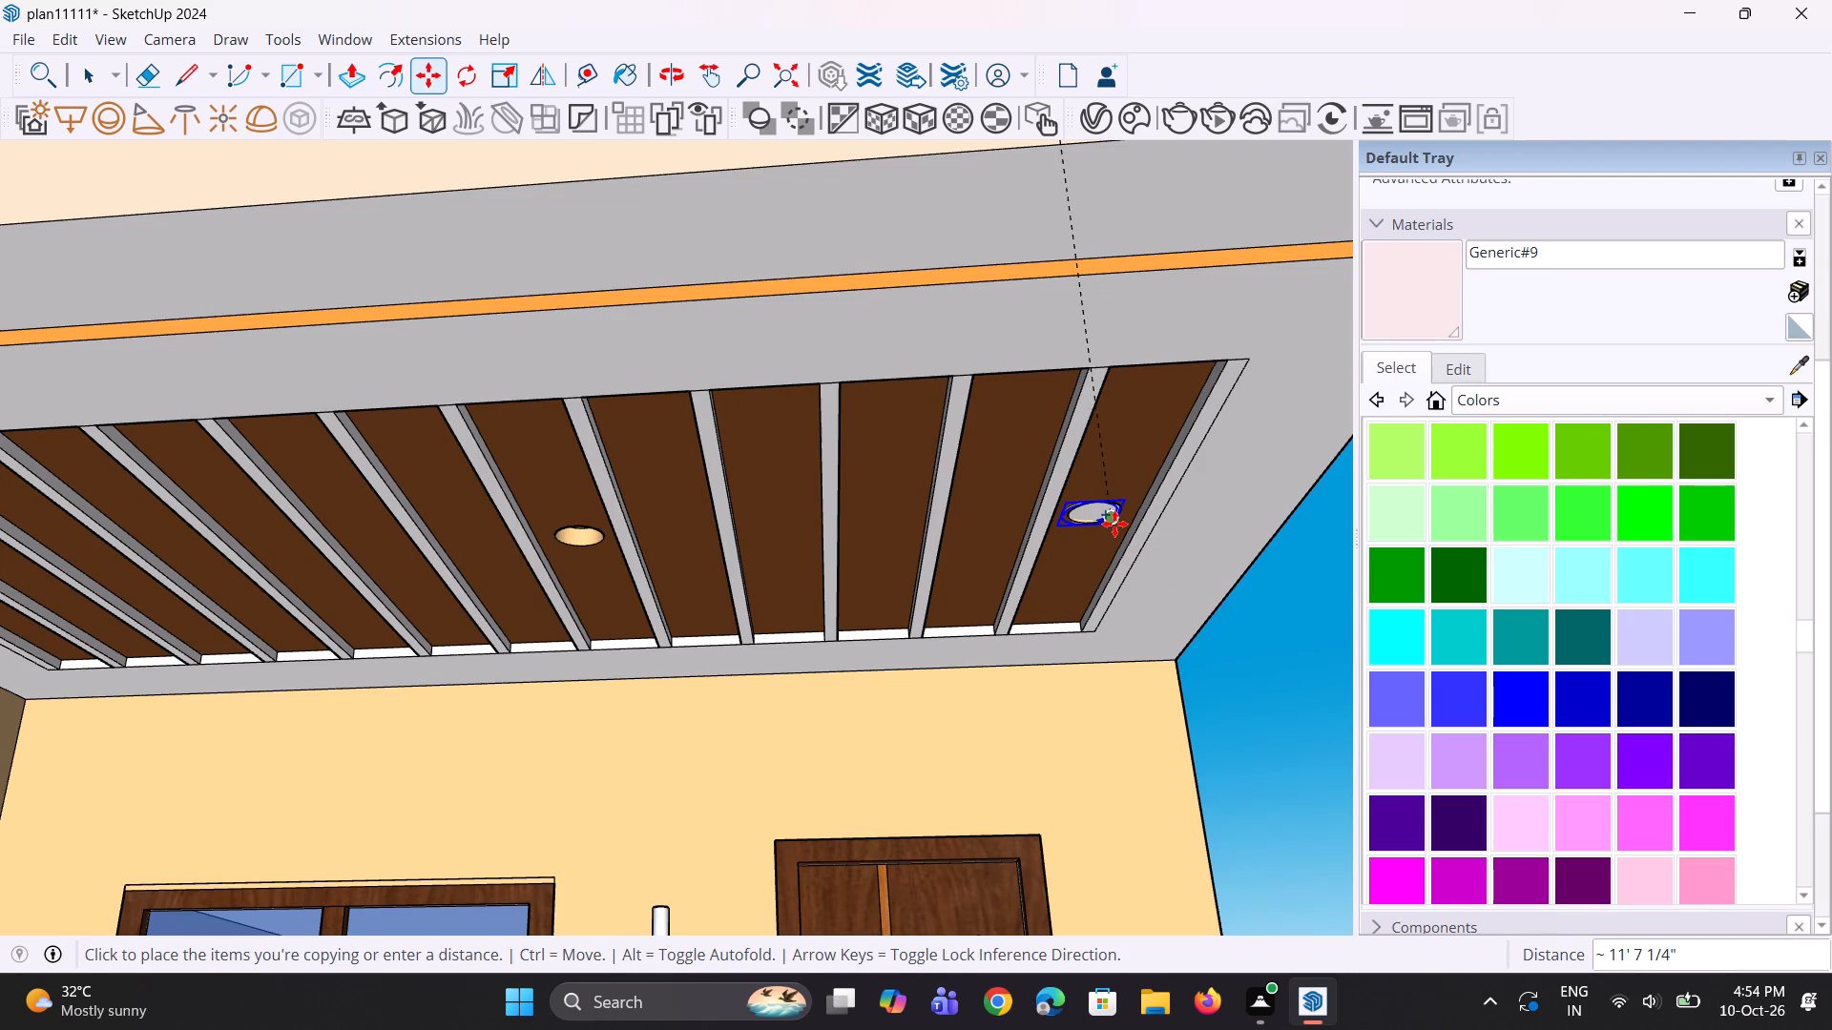
left_click(1114, 524)
Lower the copied light so that it projects beneath the outer recess of the lower balcony ceiling.
middle_click_drag(1128, 582, 957, 516)
scroll(1033, 466, "up", 4)
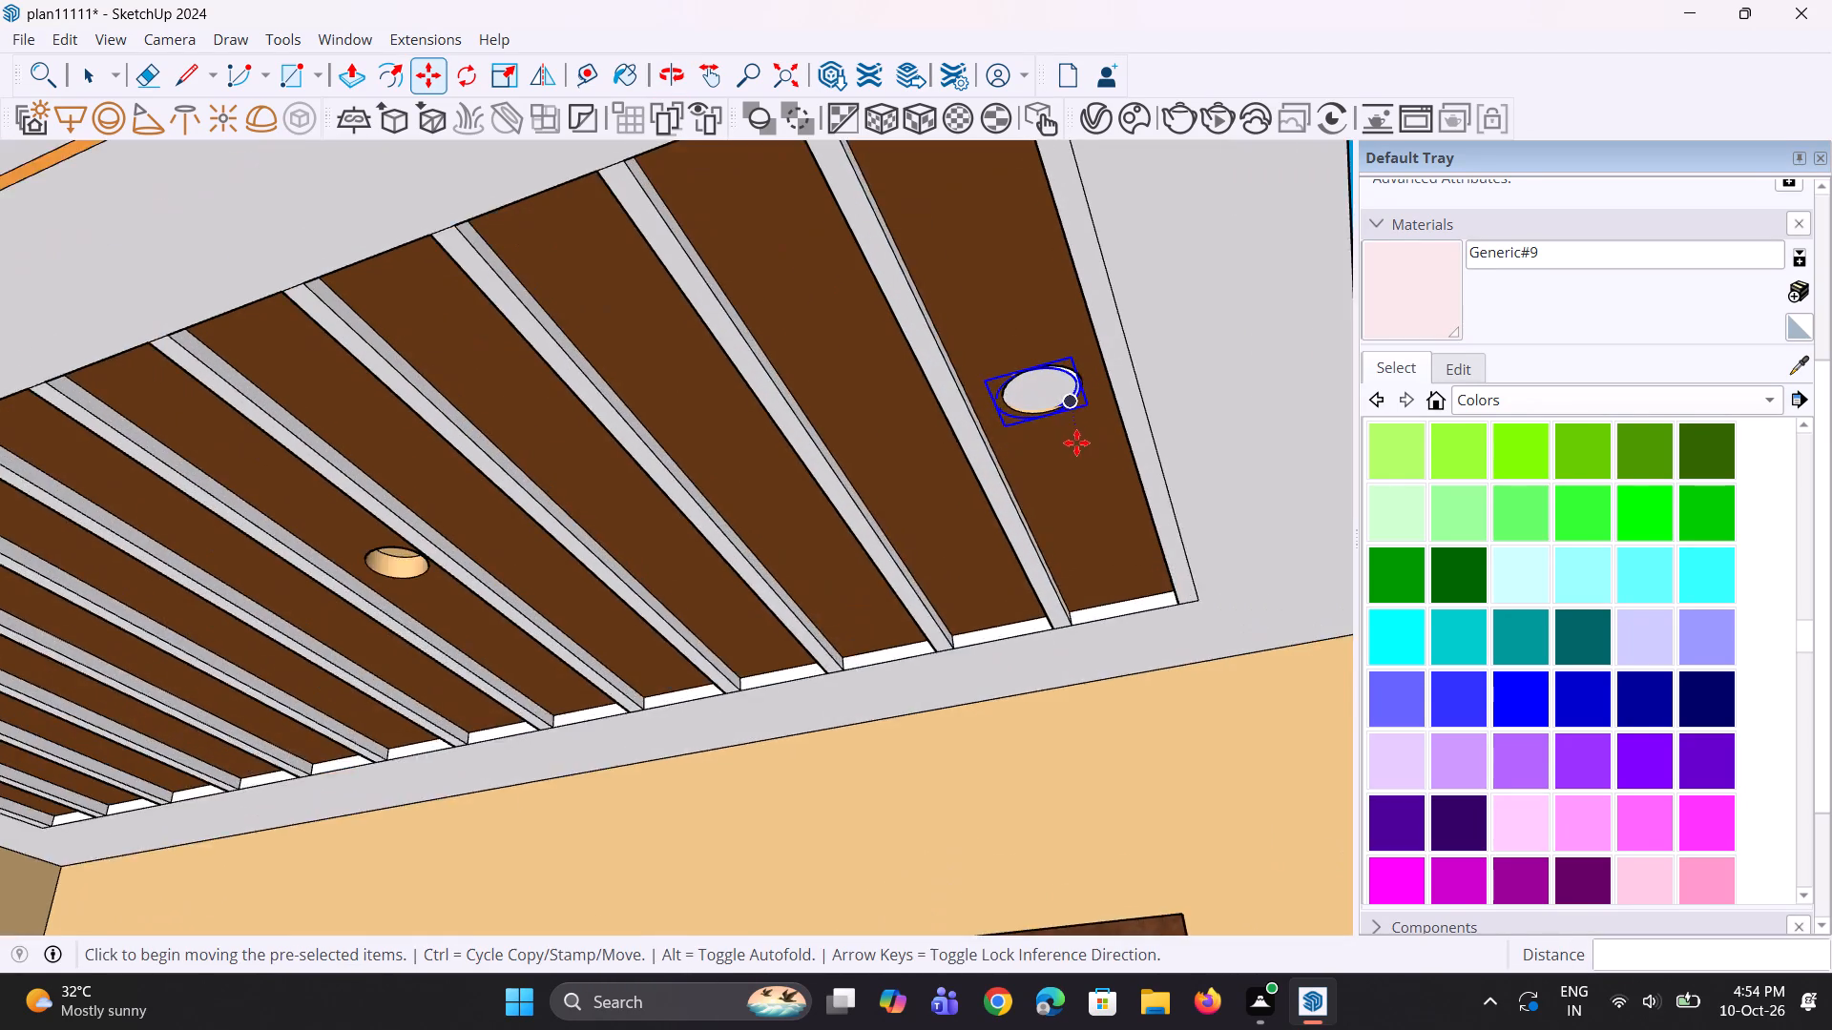
scroll(1076, 443, "up", 3)
left_click(1085, 393)
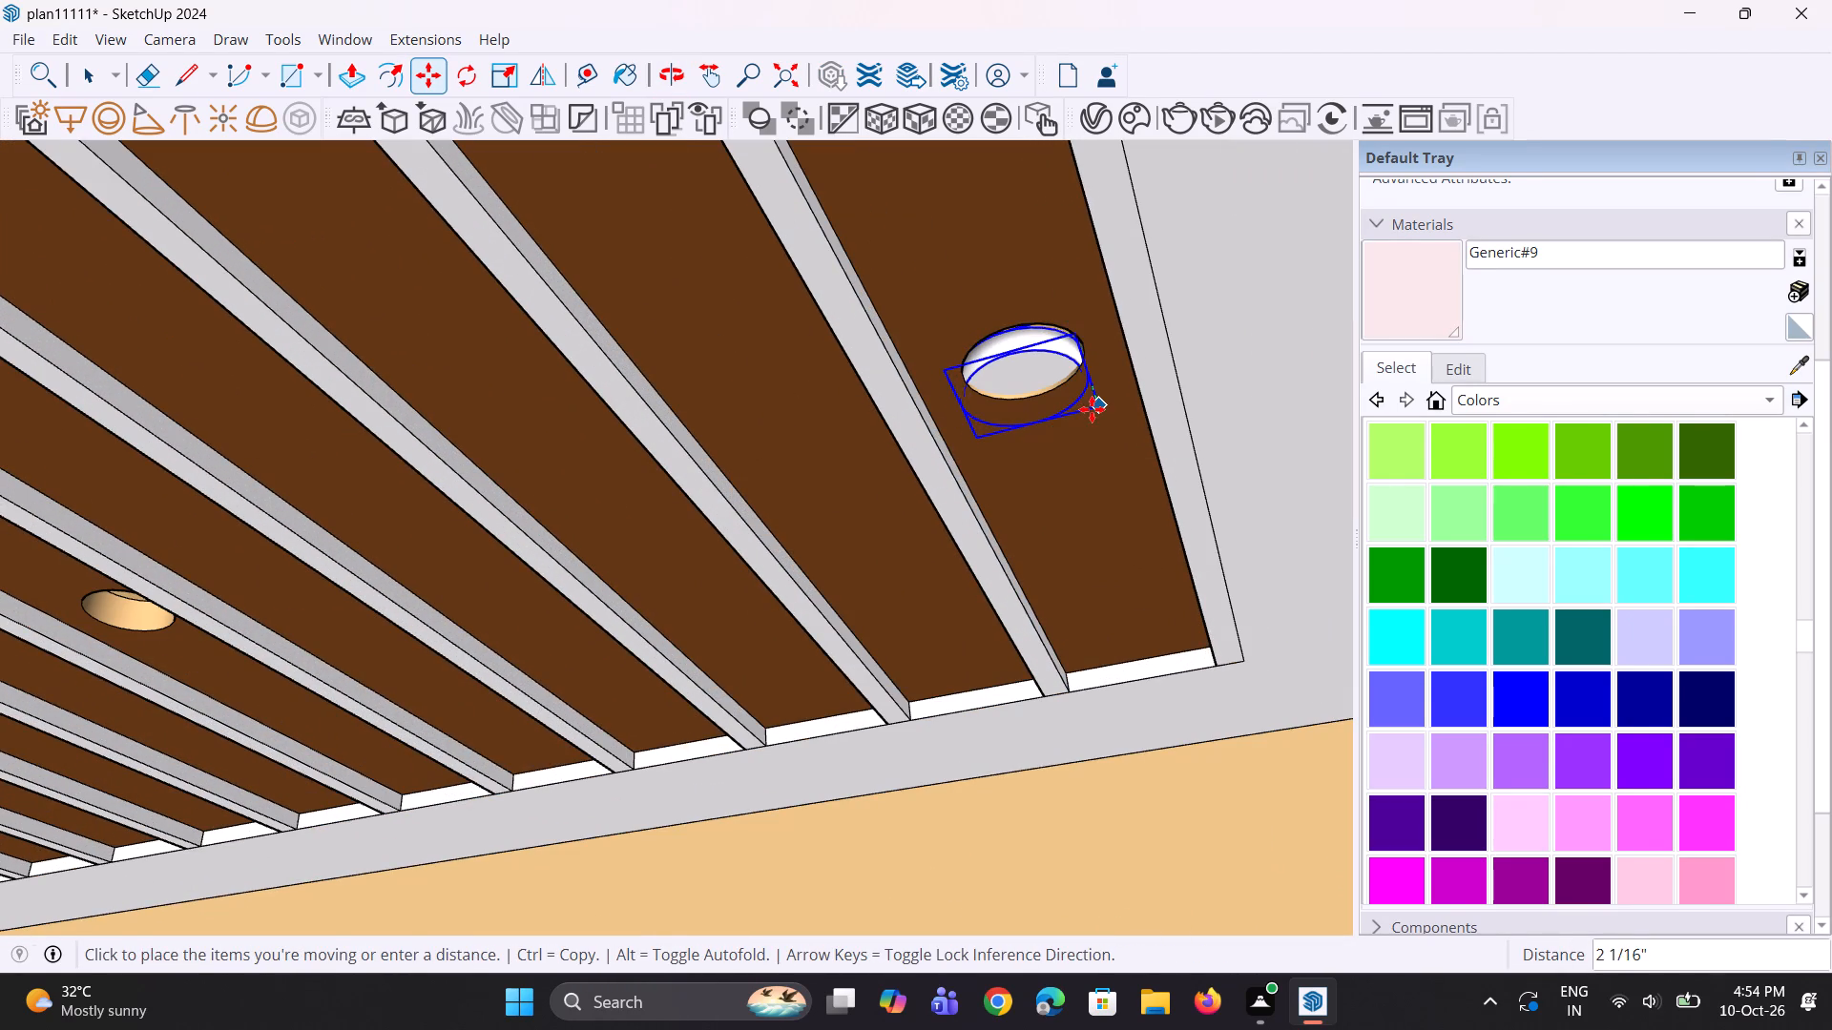
left_click(1088, 424)
Scale the lowered light up uniformly to match the diameter of the outer recess.
middle_click_drag(1115, 430, 721, 434)
middle_click_drag(623, 420, 1001, 427)
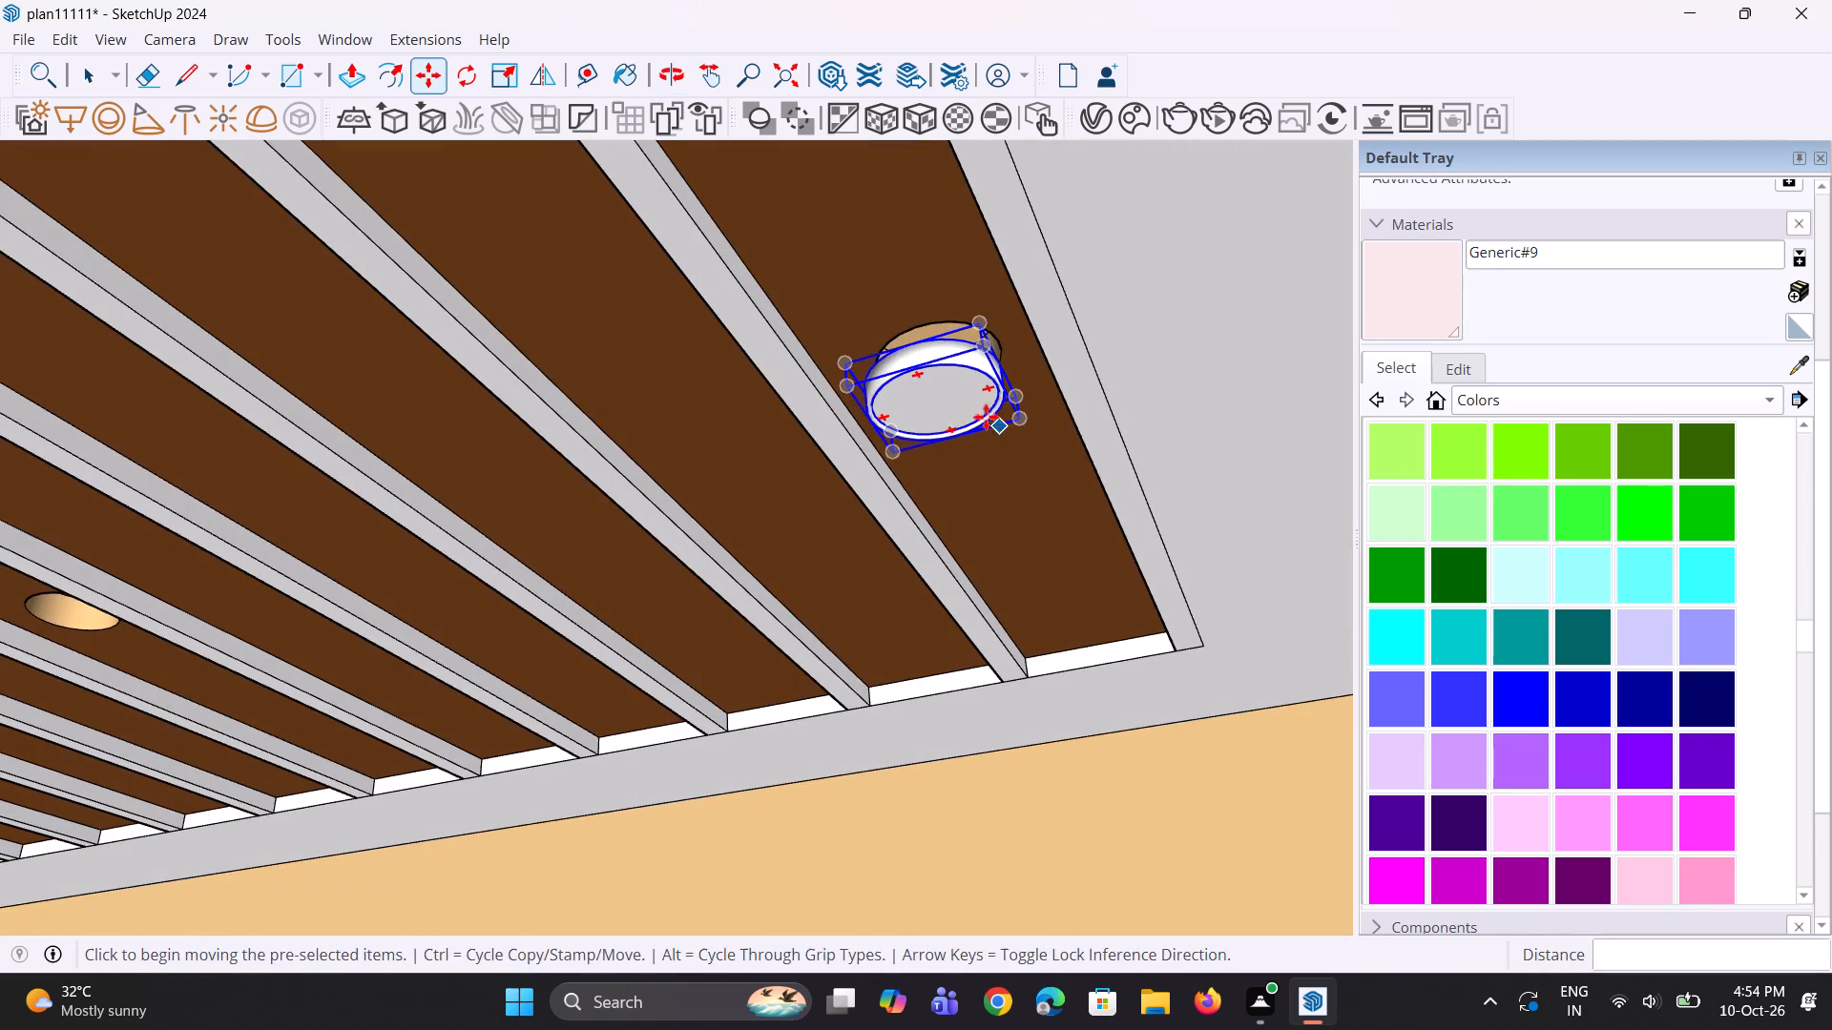
key("s")
scroll(909, 340, "up", 2)
left_click(1000, 319)
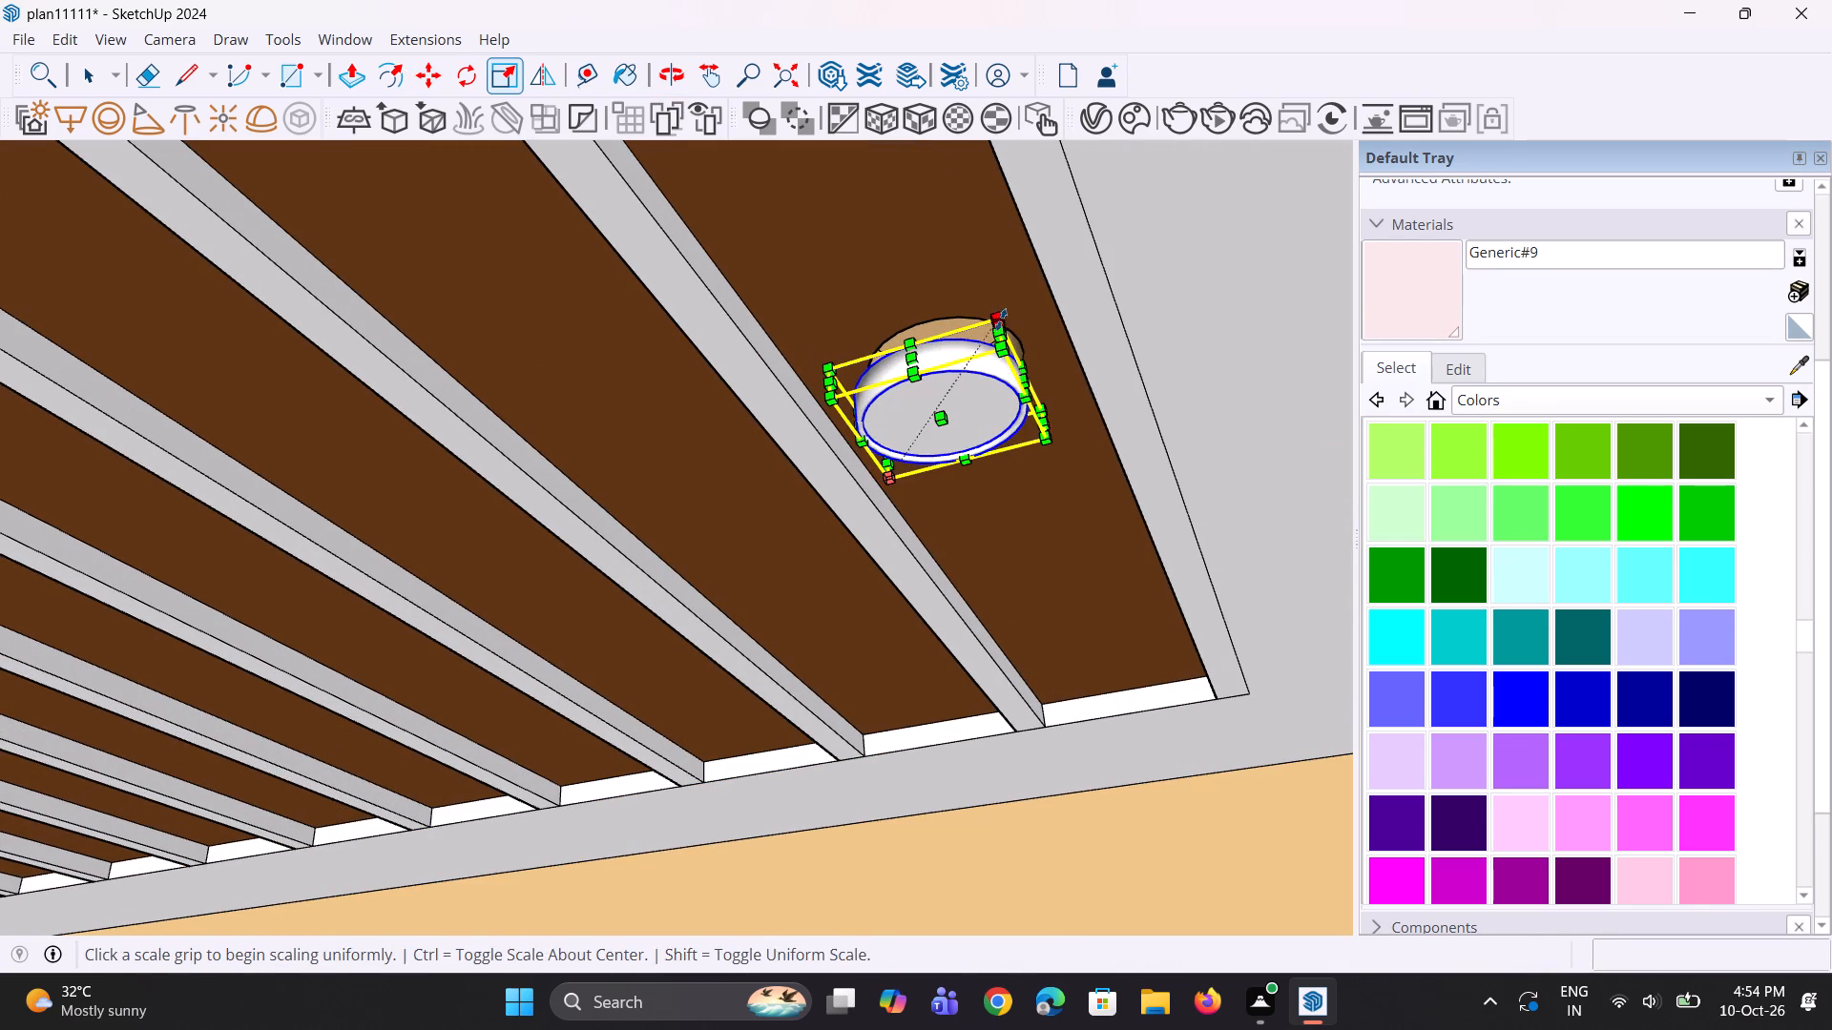
left_click(1018, 300)
Raise the enlarged light about 1 1/16" along the blue axis into the outer recess.
middle_click_drag(1013, 360, 995, 358)
key("m")
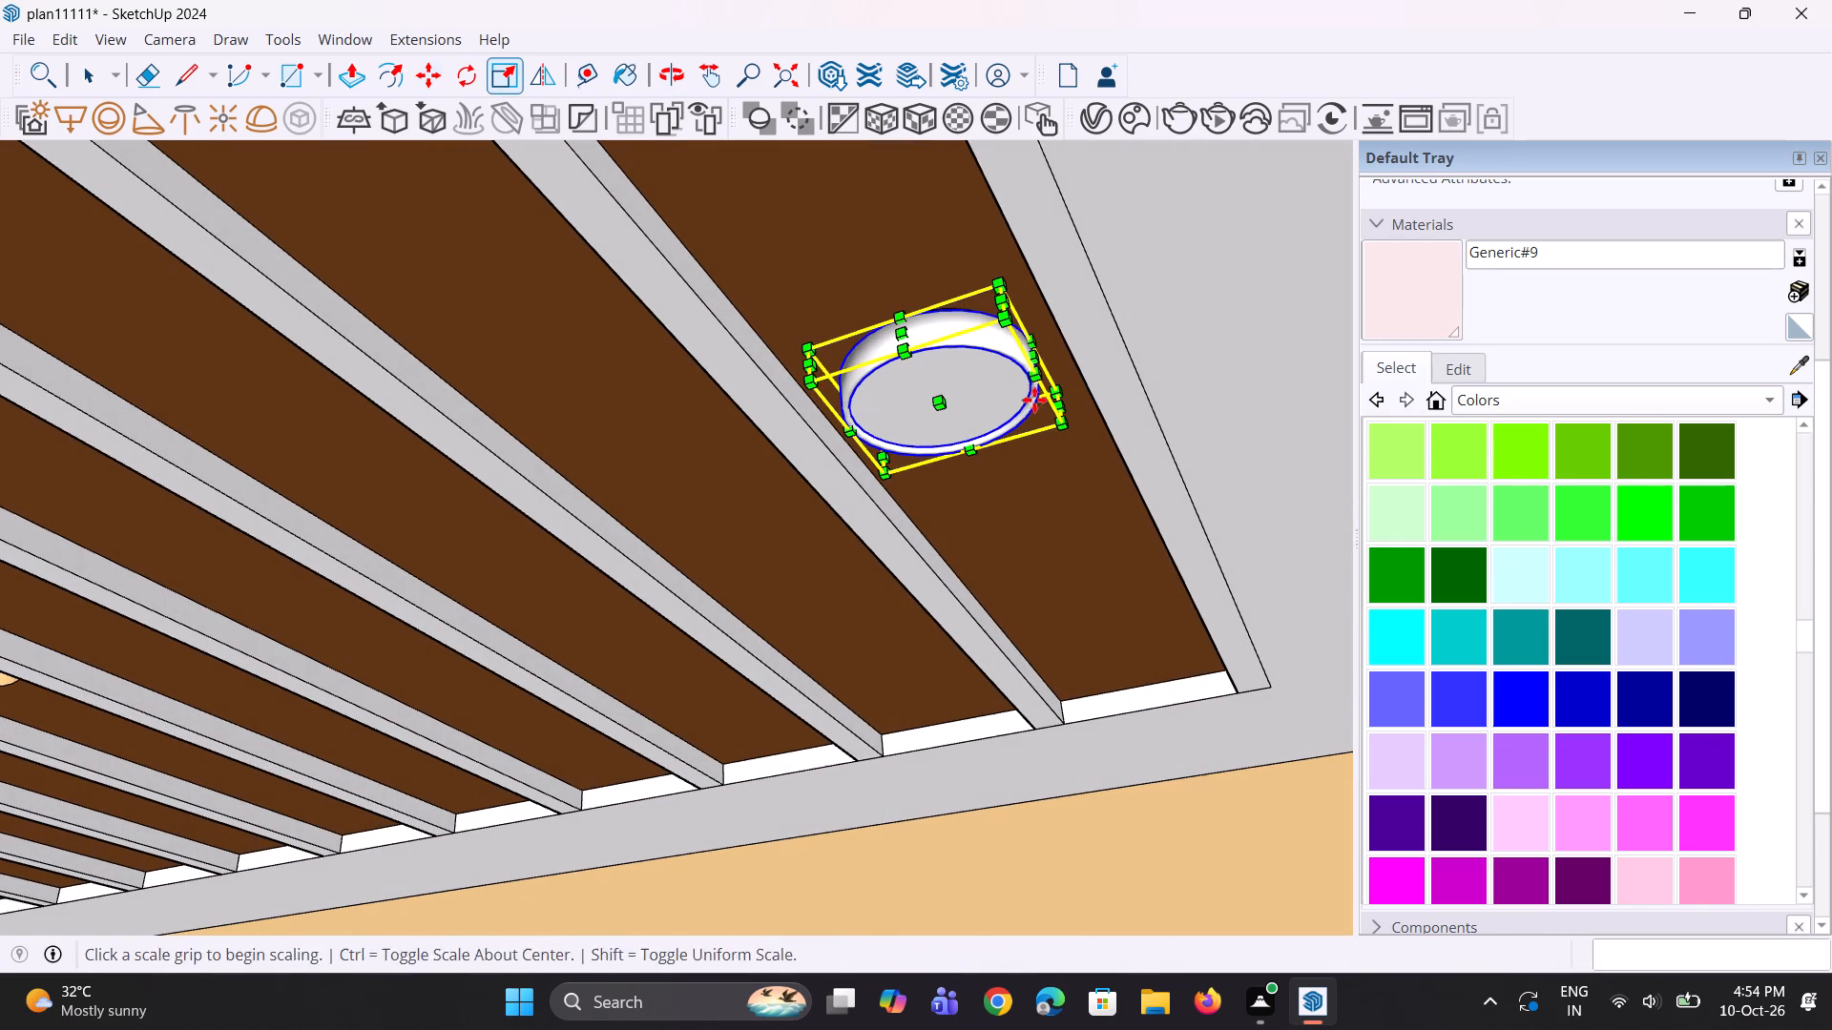
left_click(1065, 430)
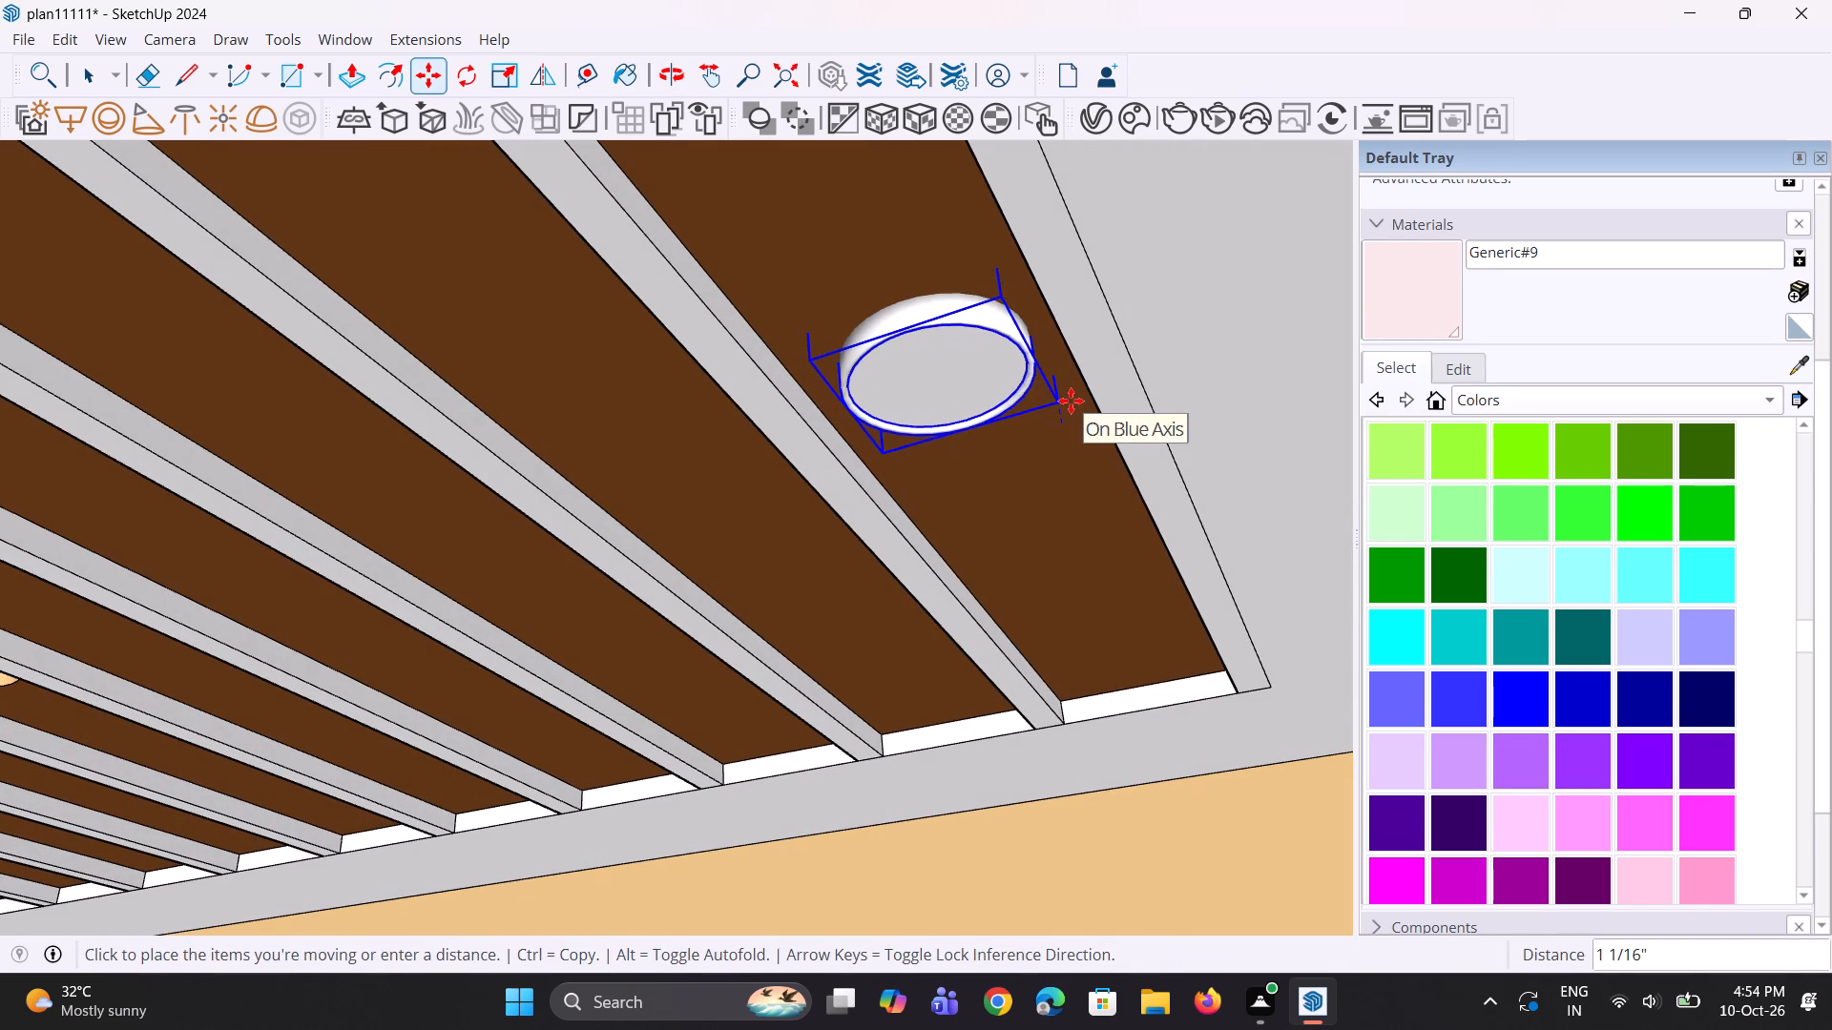
left_click(1071, 401)
Copy the outer light about 5' 5 9/16" along the red axis to the middle recess of the lower balcony ceiling.
scroll(1084, 443, "down", 5)
scroll(895, 455, "down", 1)
middle_click_drag(881, 459, 1047, 444)
scroll(1050, 444, "down", 1)
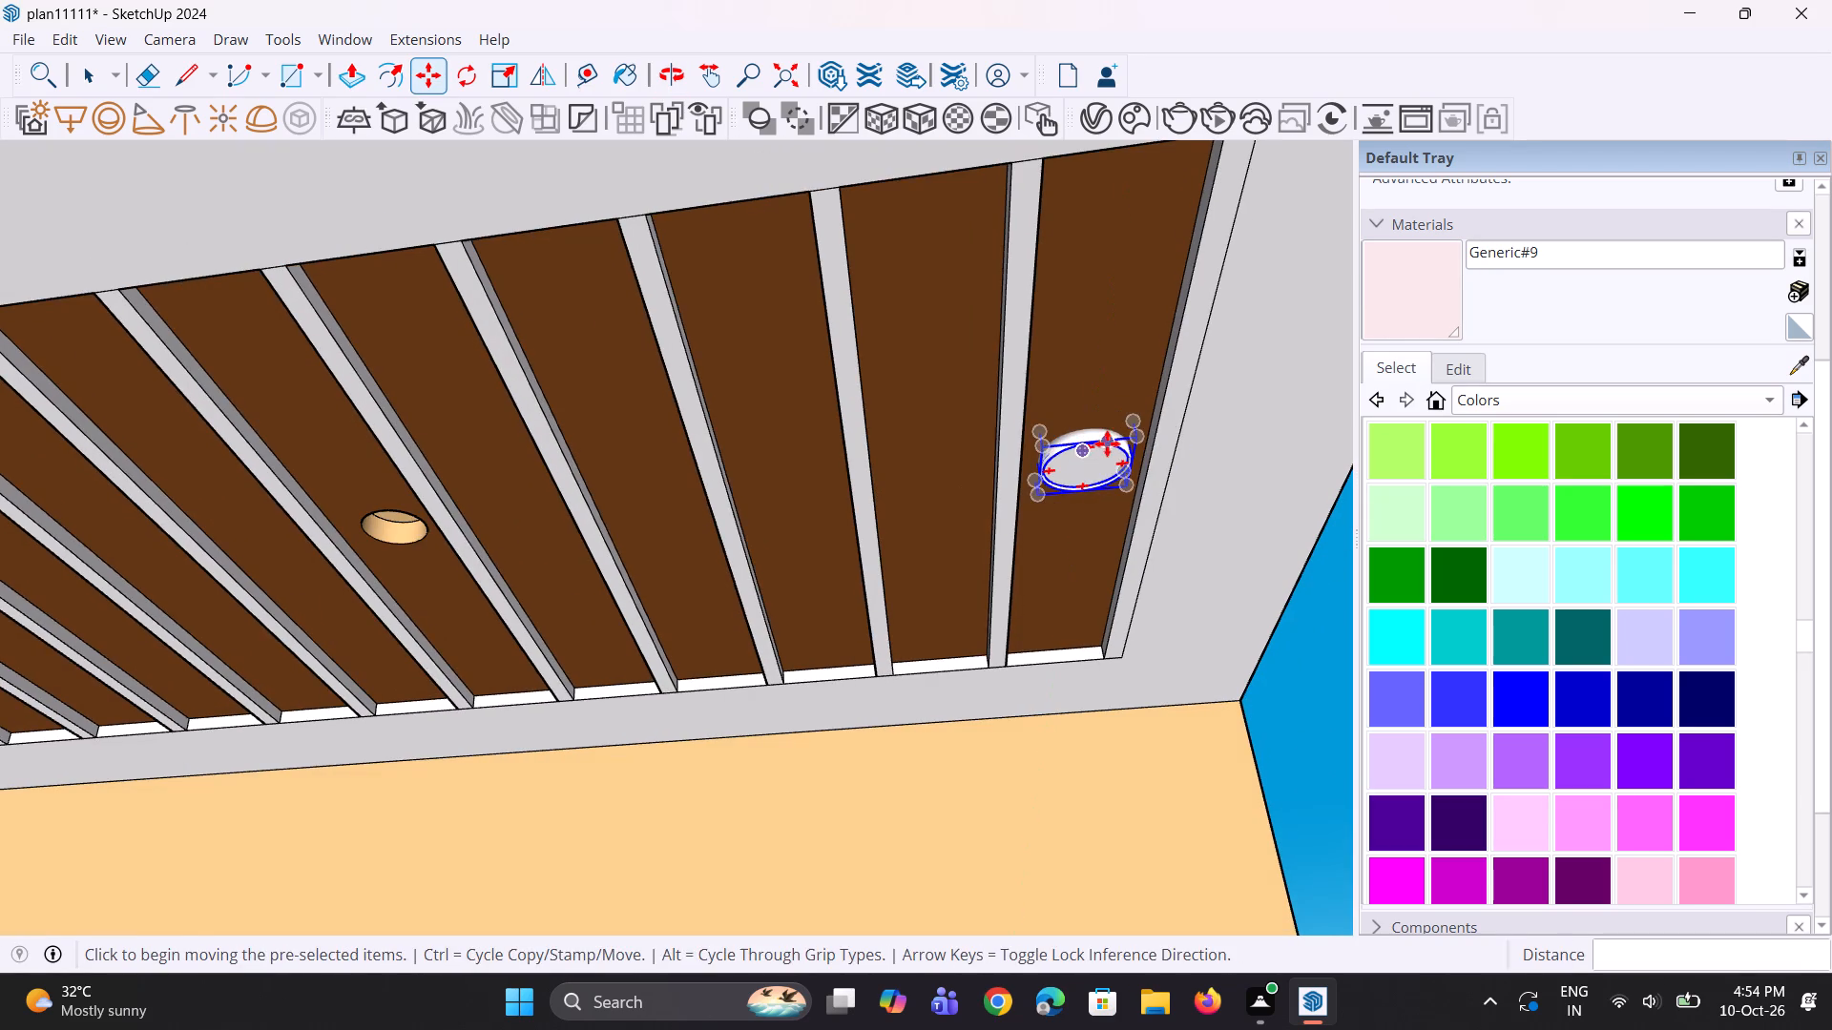
scroll(1027, 486, "down", 5)
key("m")
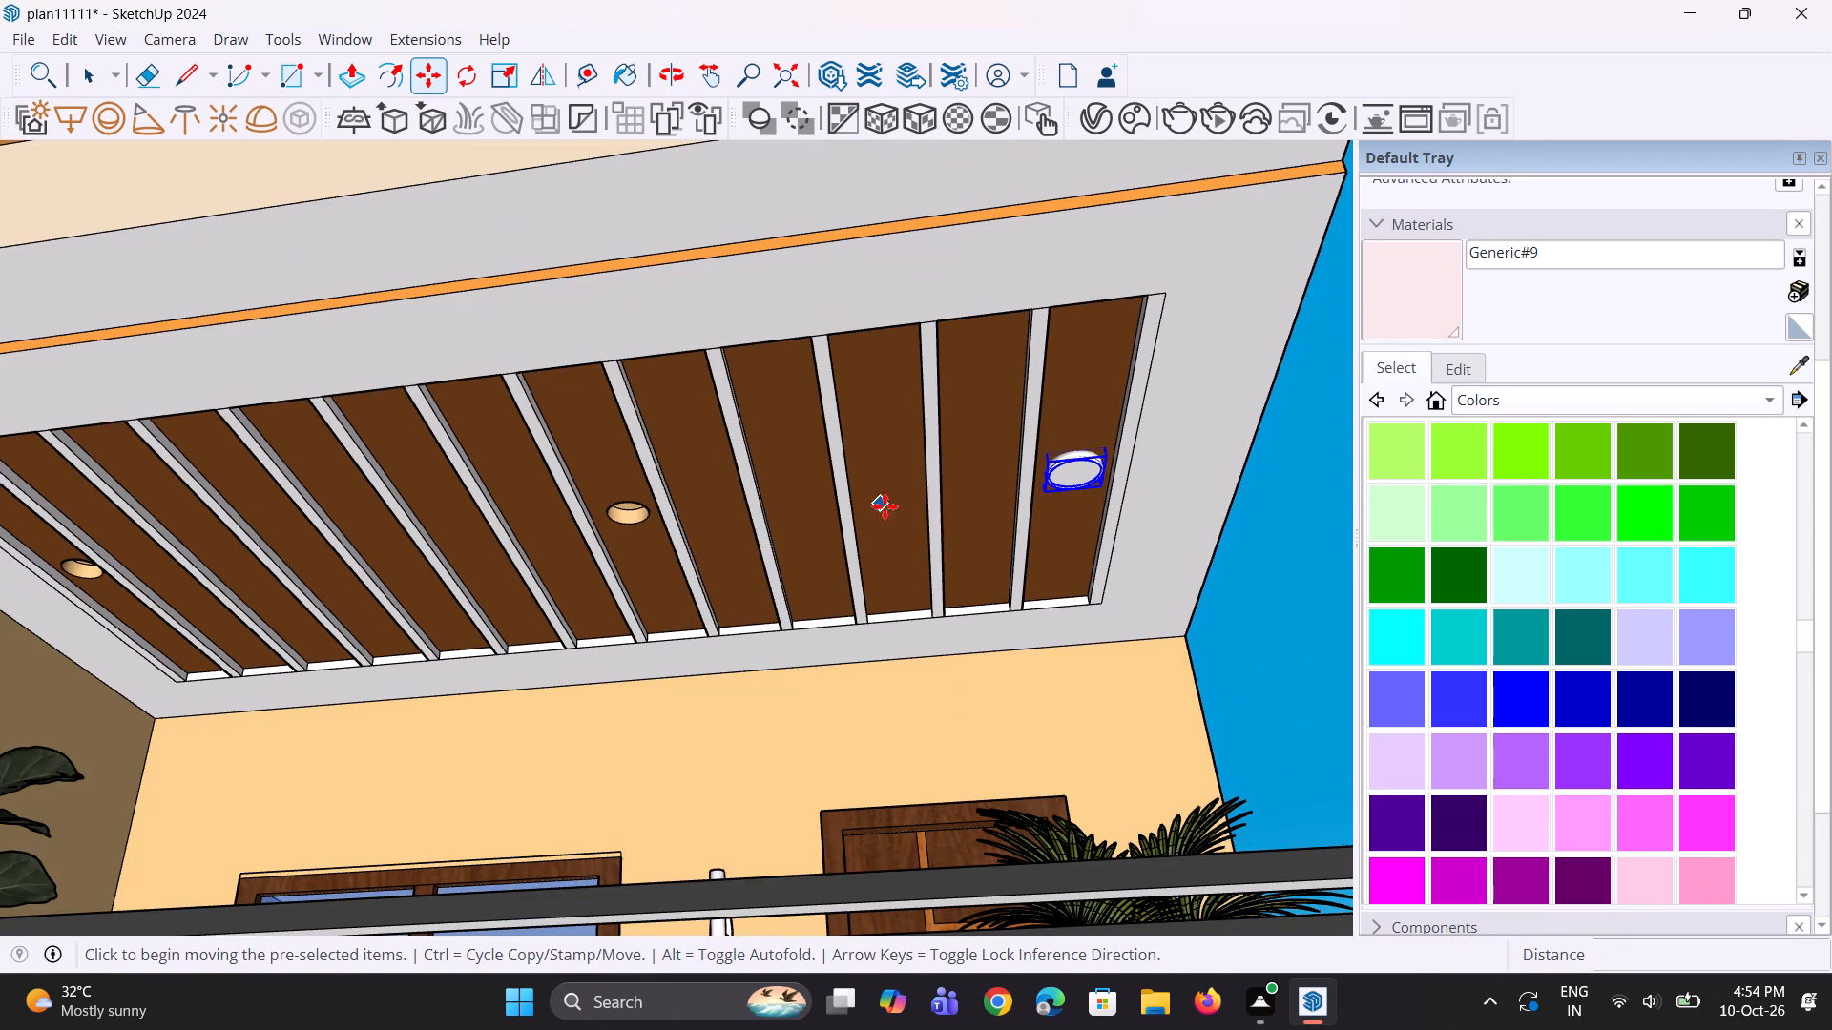
left_click(1052, 487)
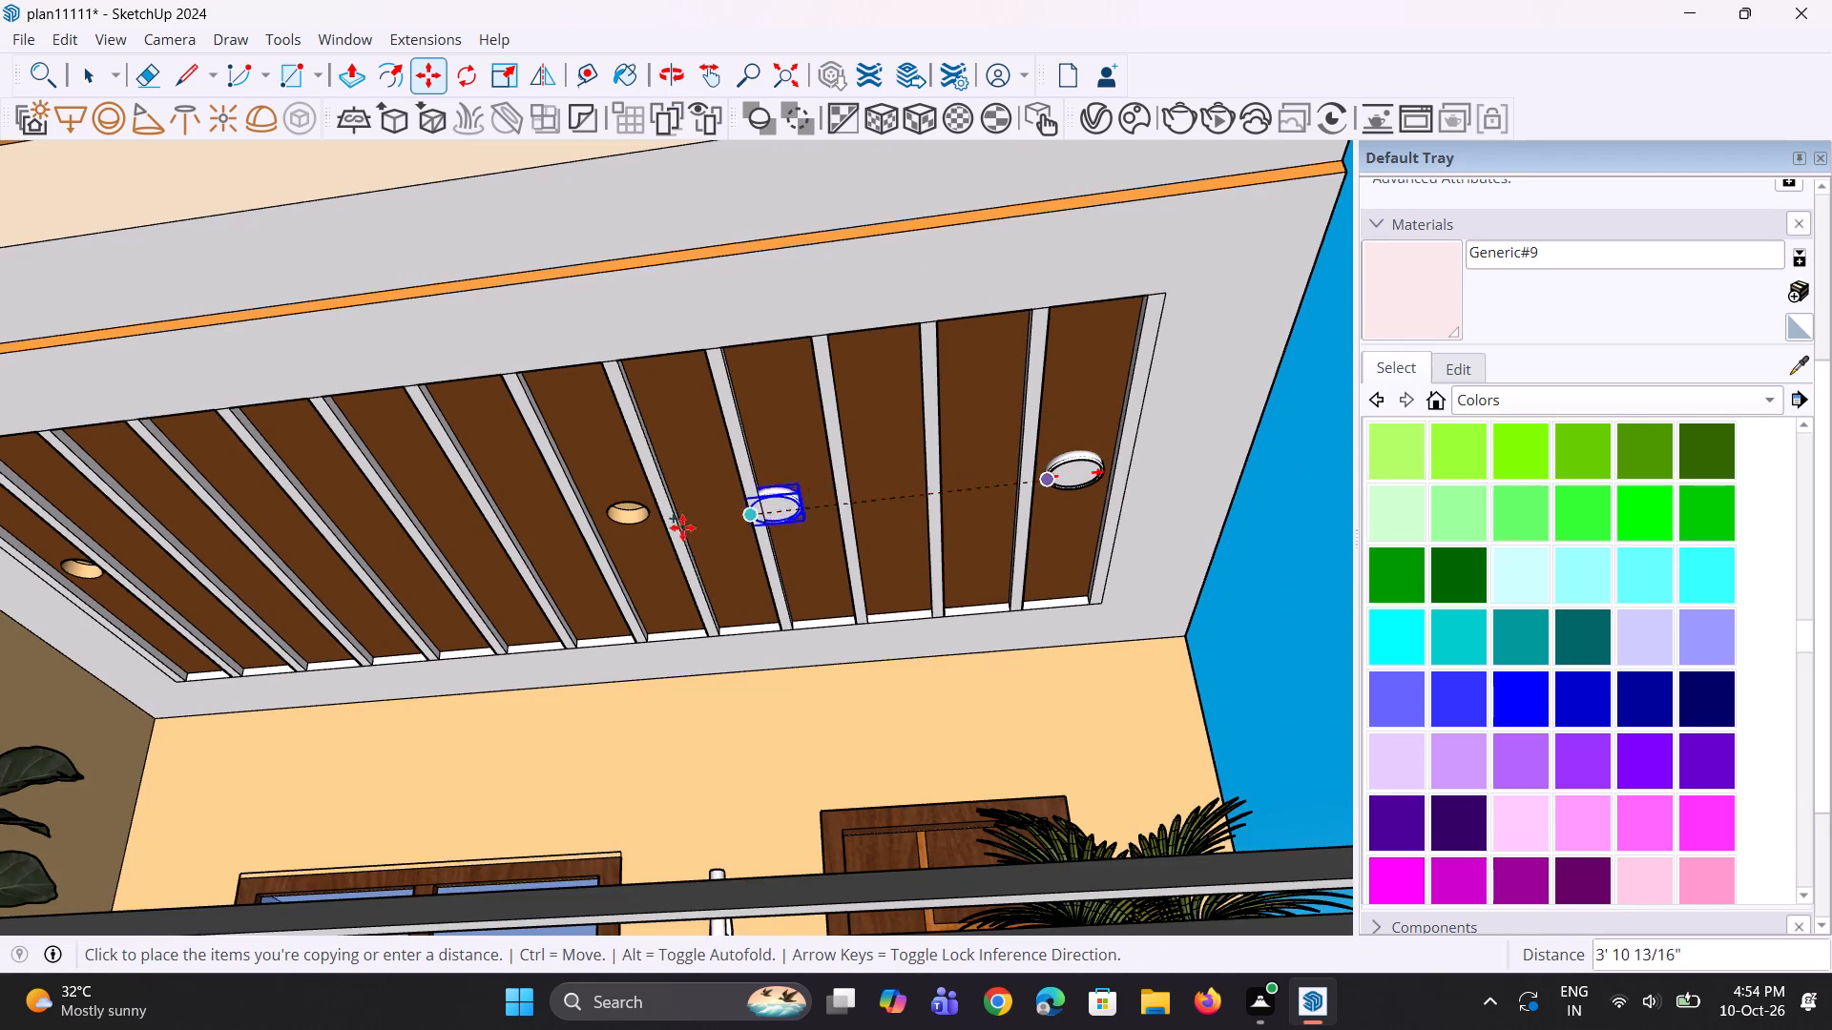
scroll(619, 546, "up", 3)
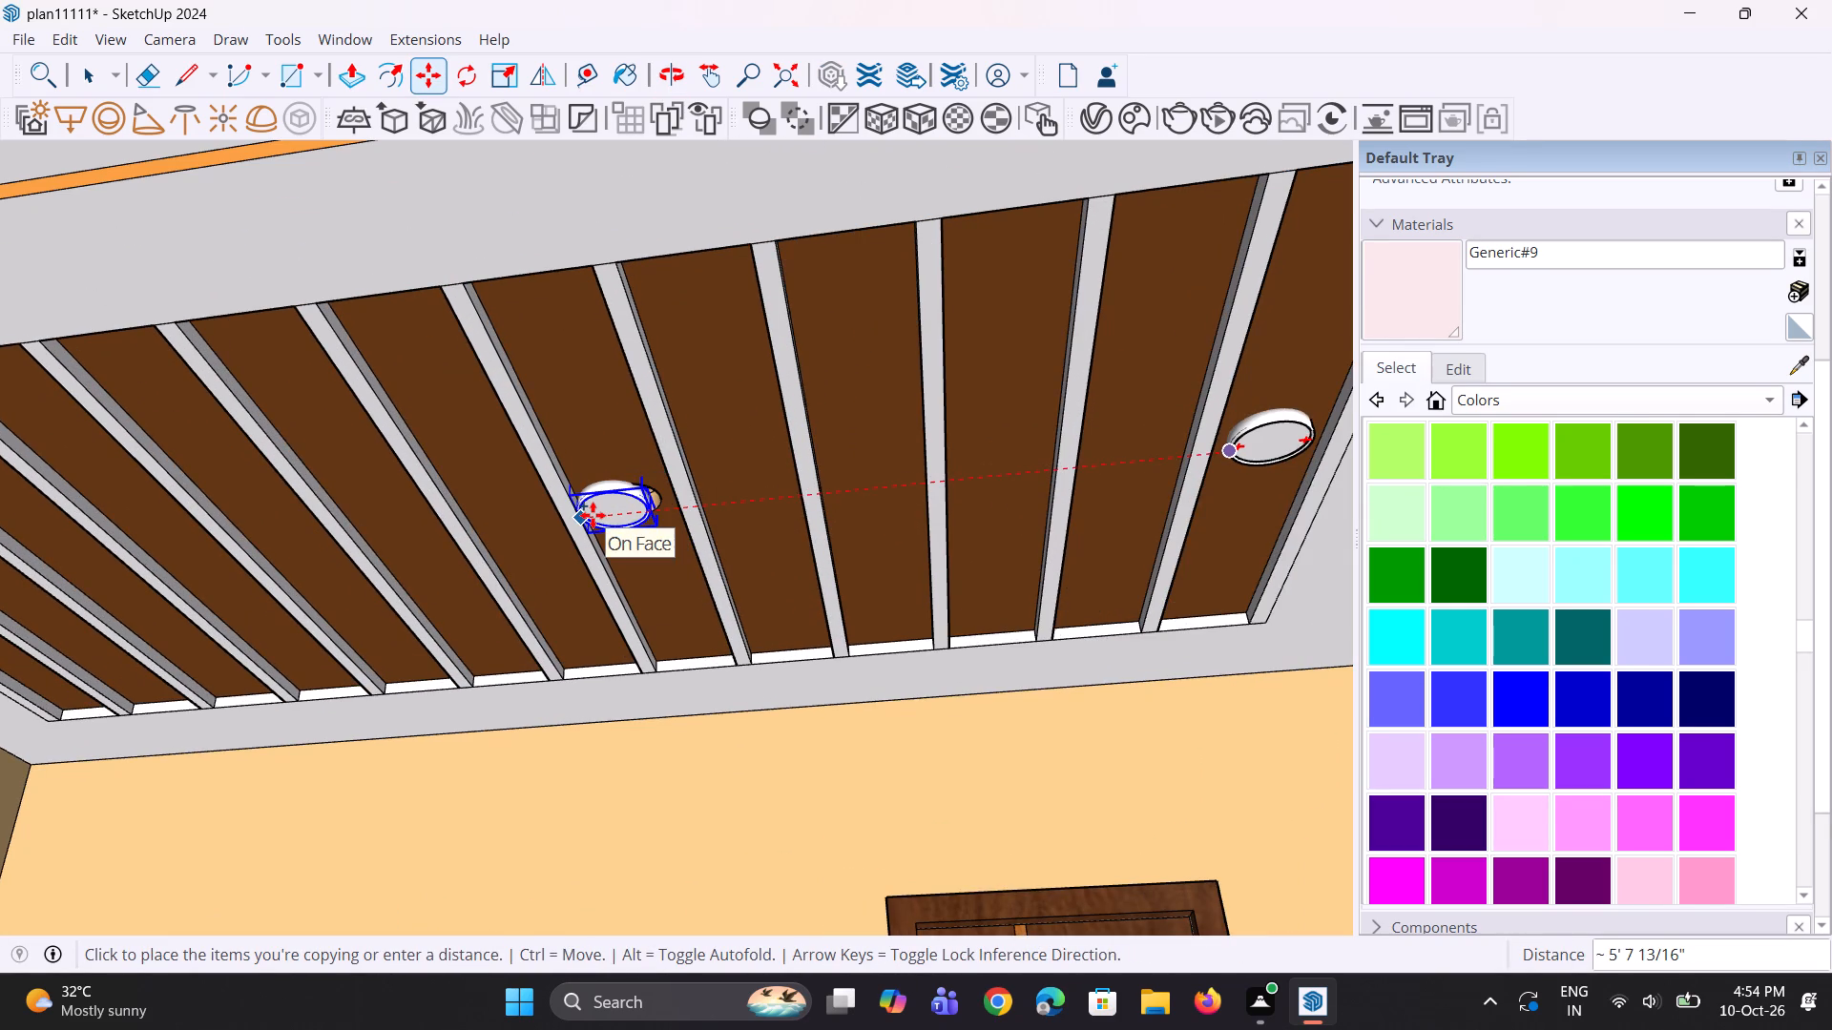
left_click(601, 521)
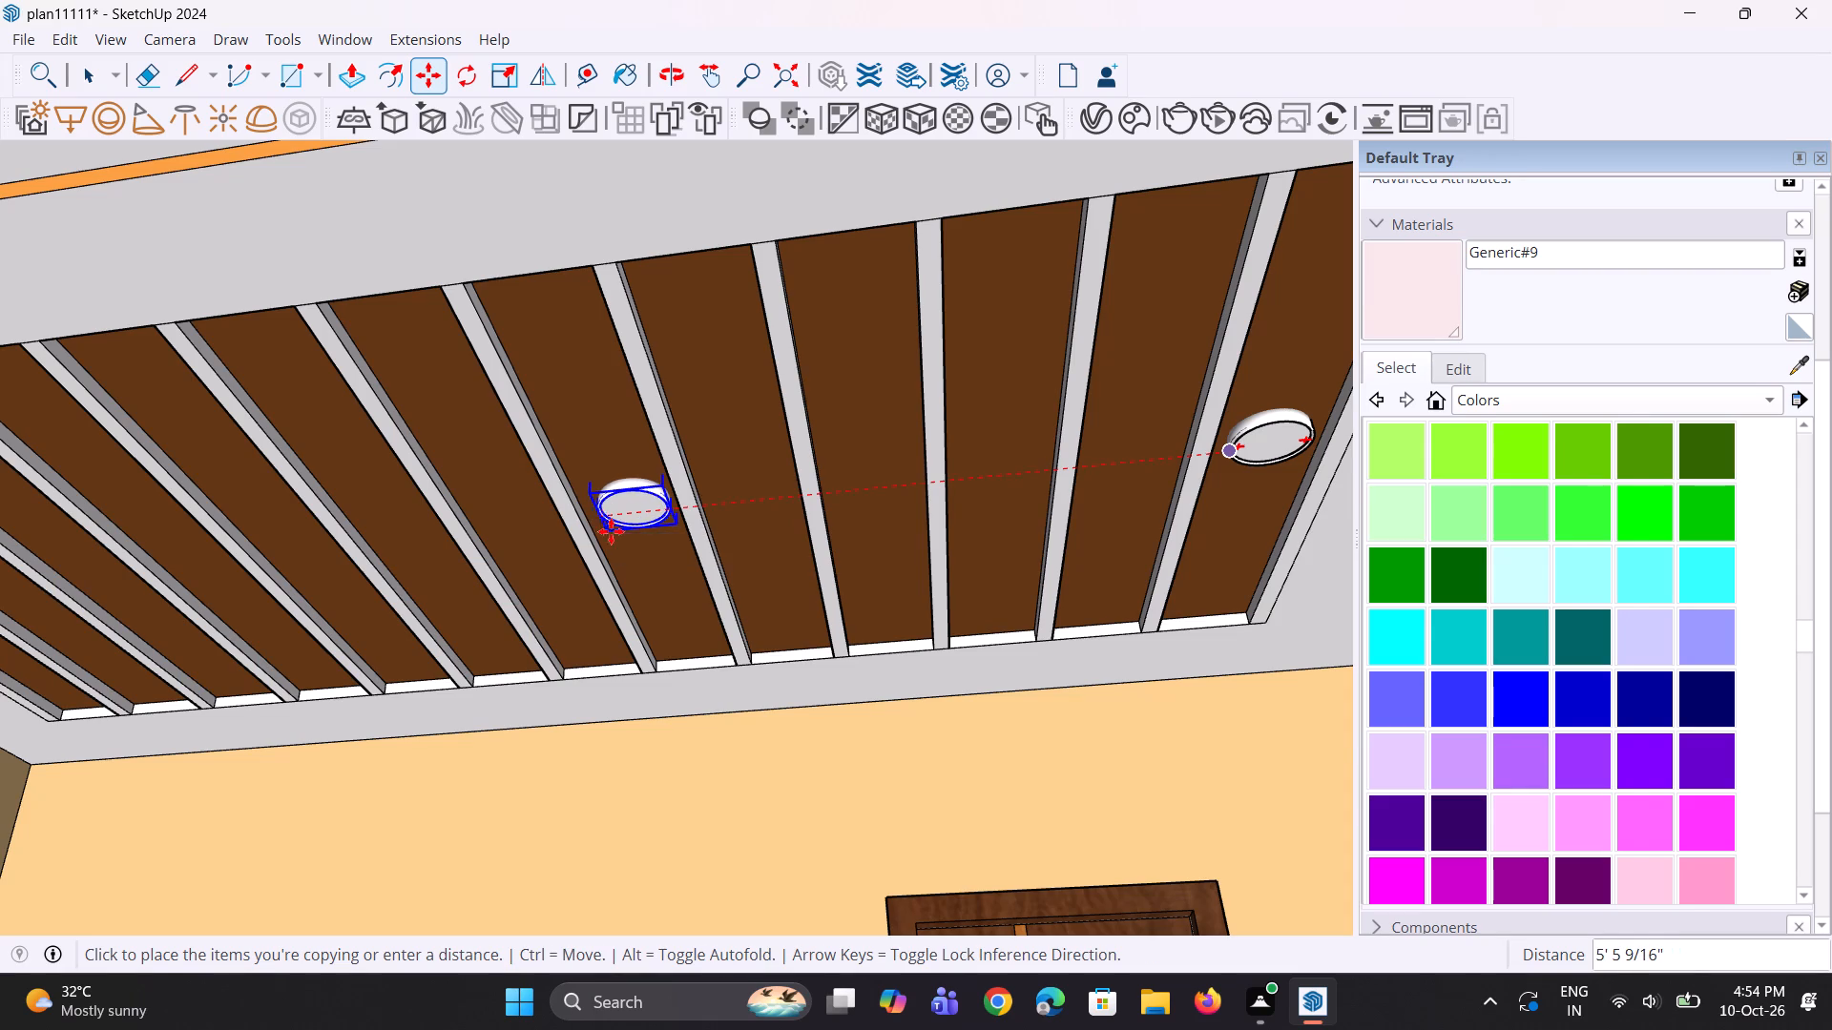
scroll(922, 613, "down", 9)
scroll(431, 571, "up", 4)
scroll(799, 600, "up", 3)
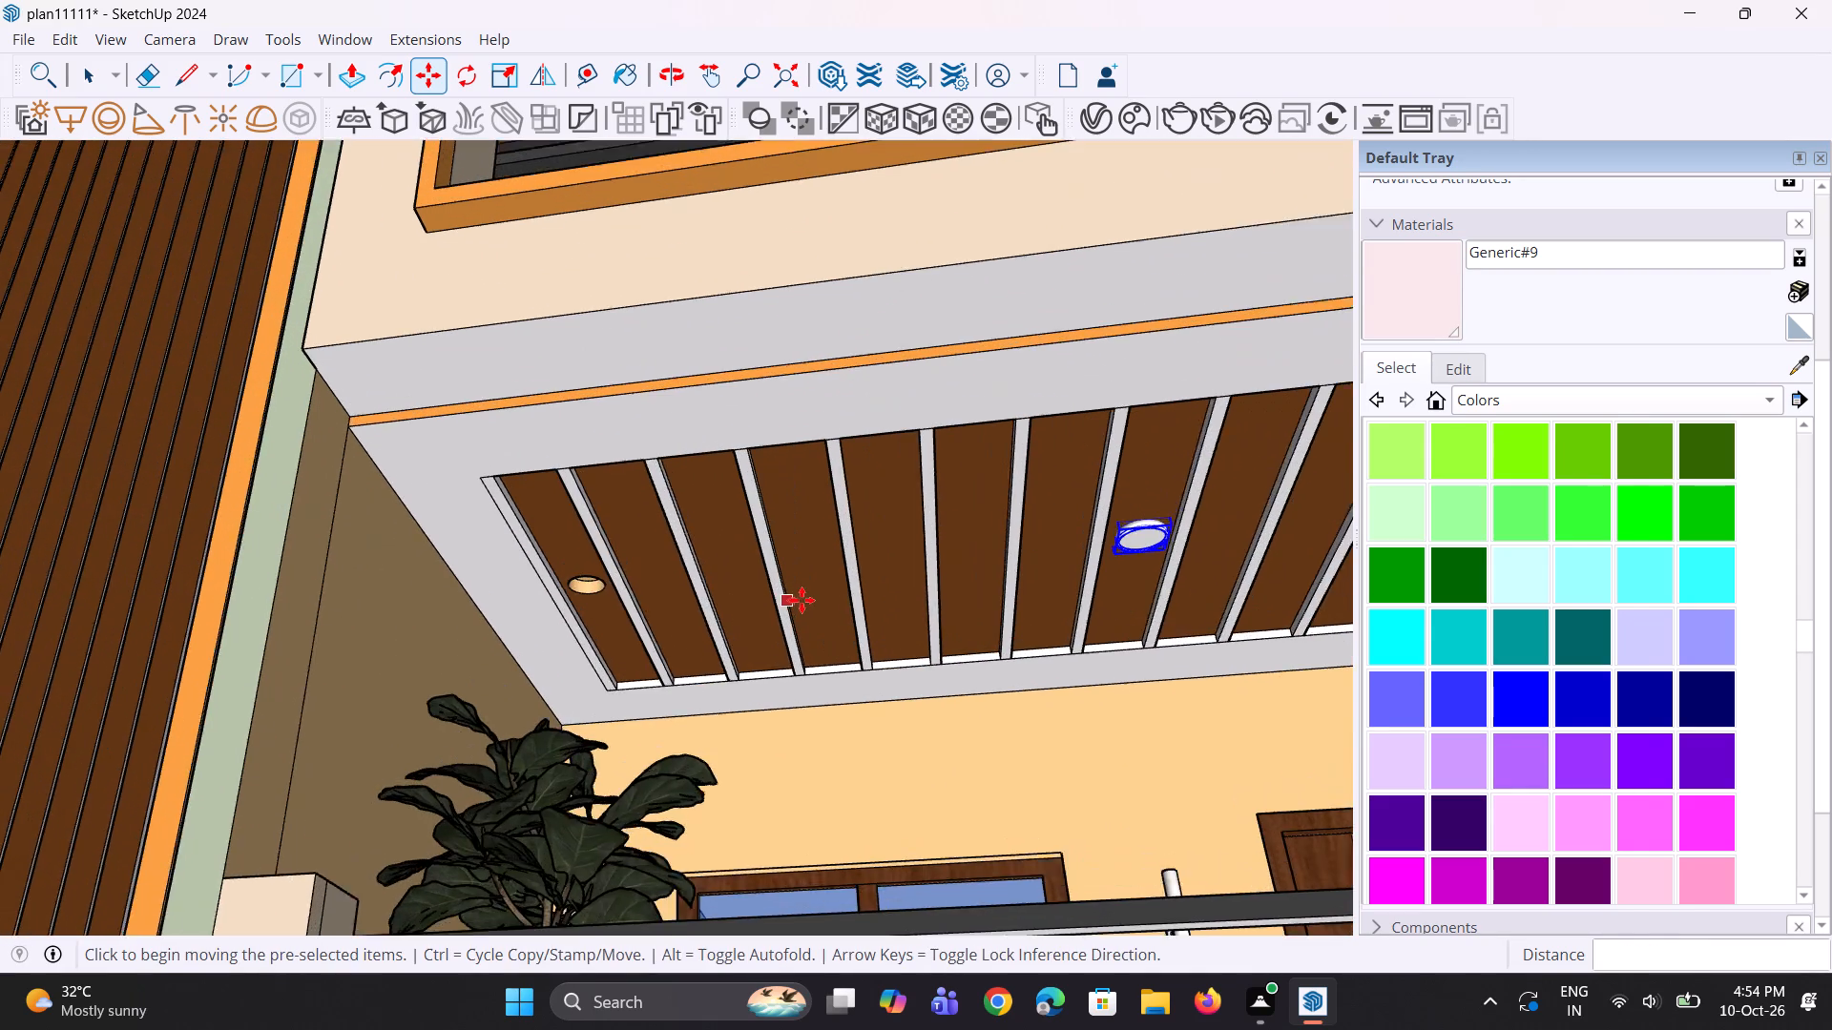
Copy the middle light about 7' 7 13/16" along the red axis to the last empty recess of the lower balcony ceiling.
scroll(912, 595, "up", 2)
key("m")
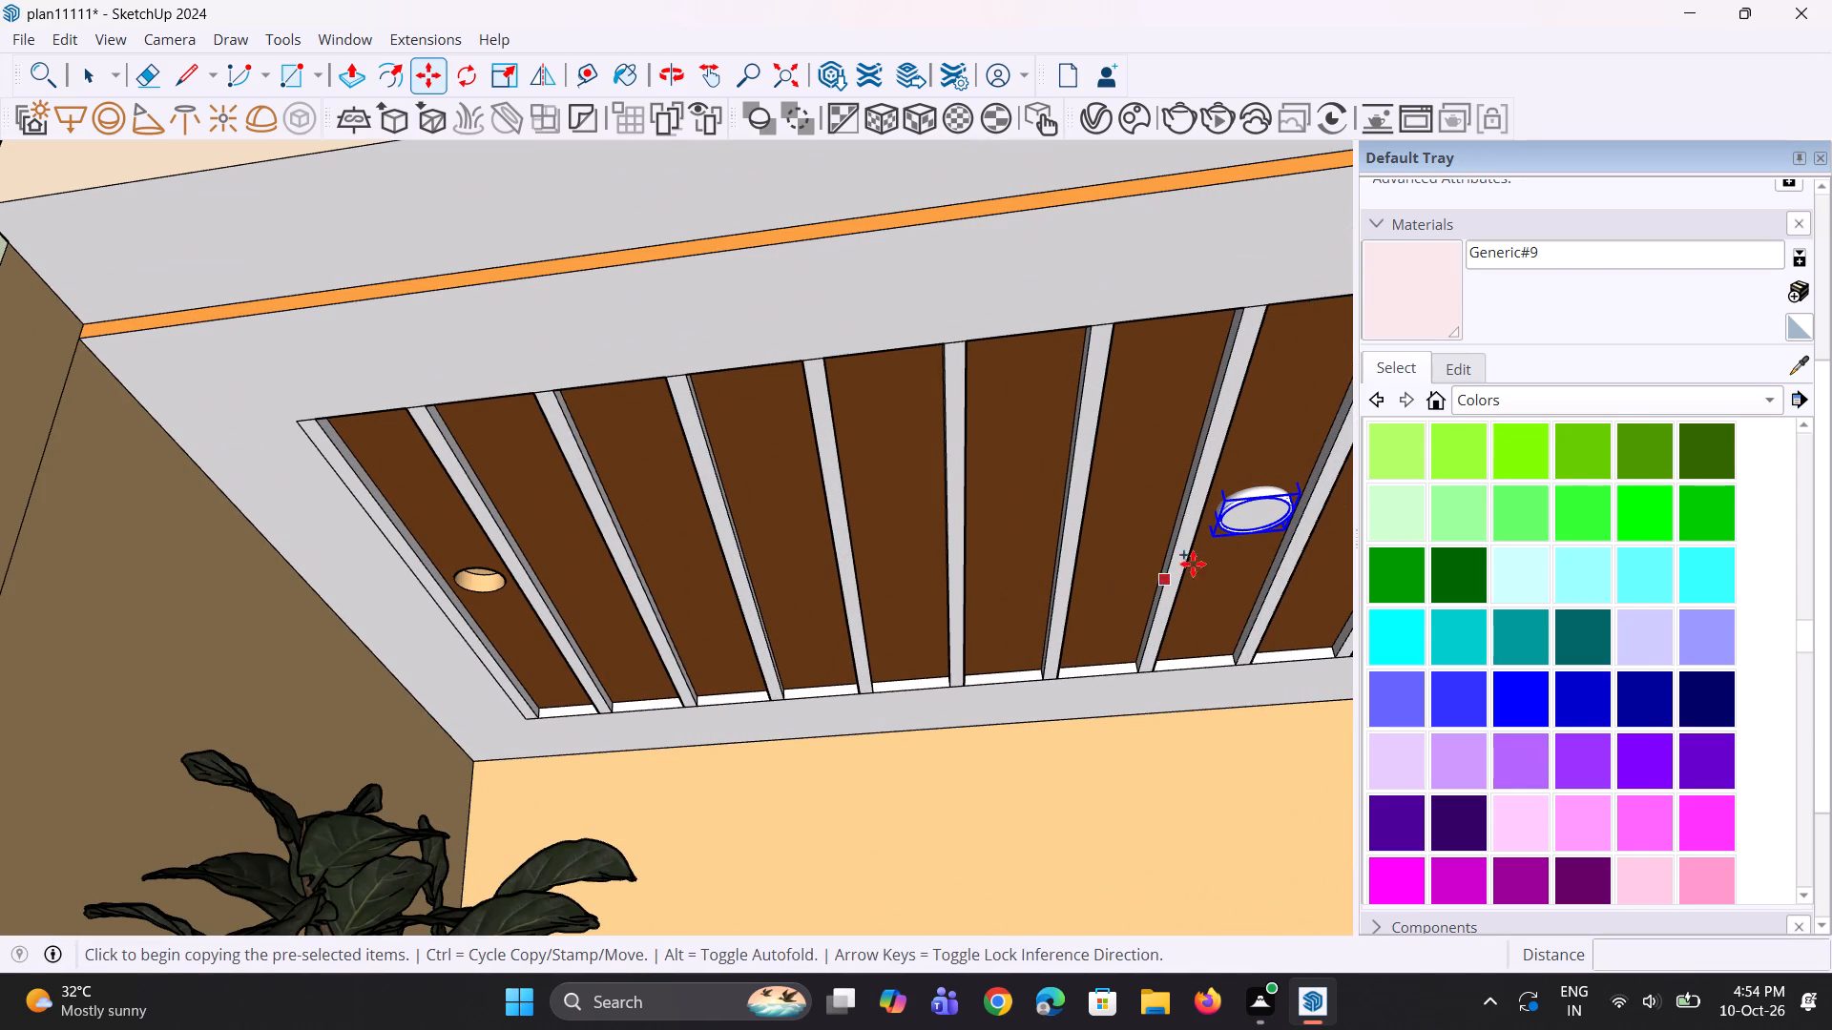
left_click(1224, 550)
scroll(510, 611, "up", 1)
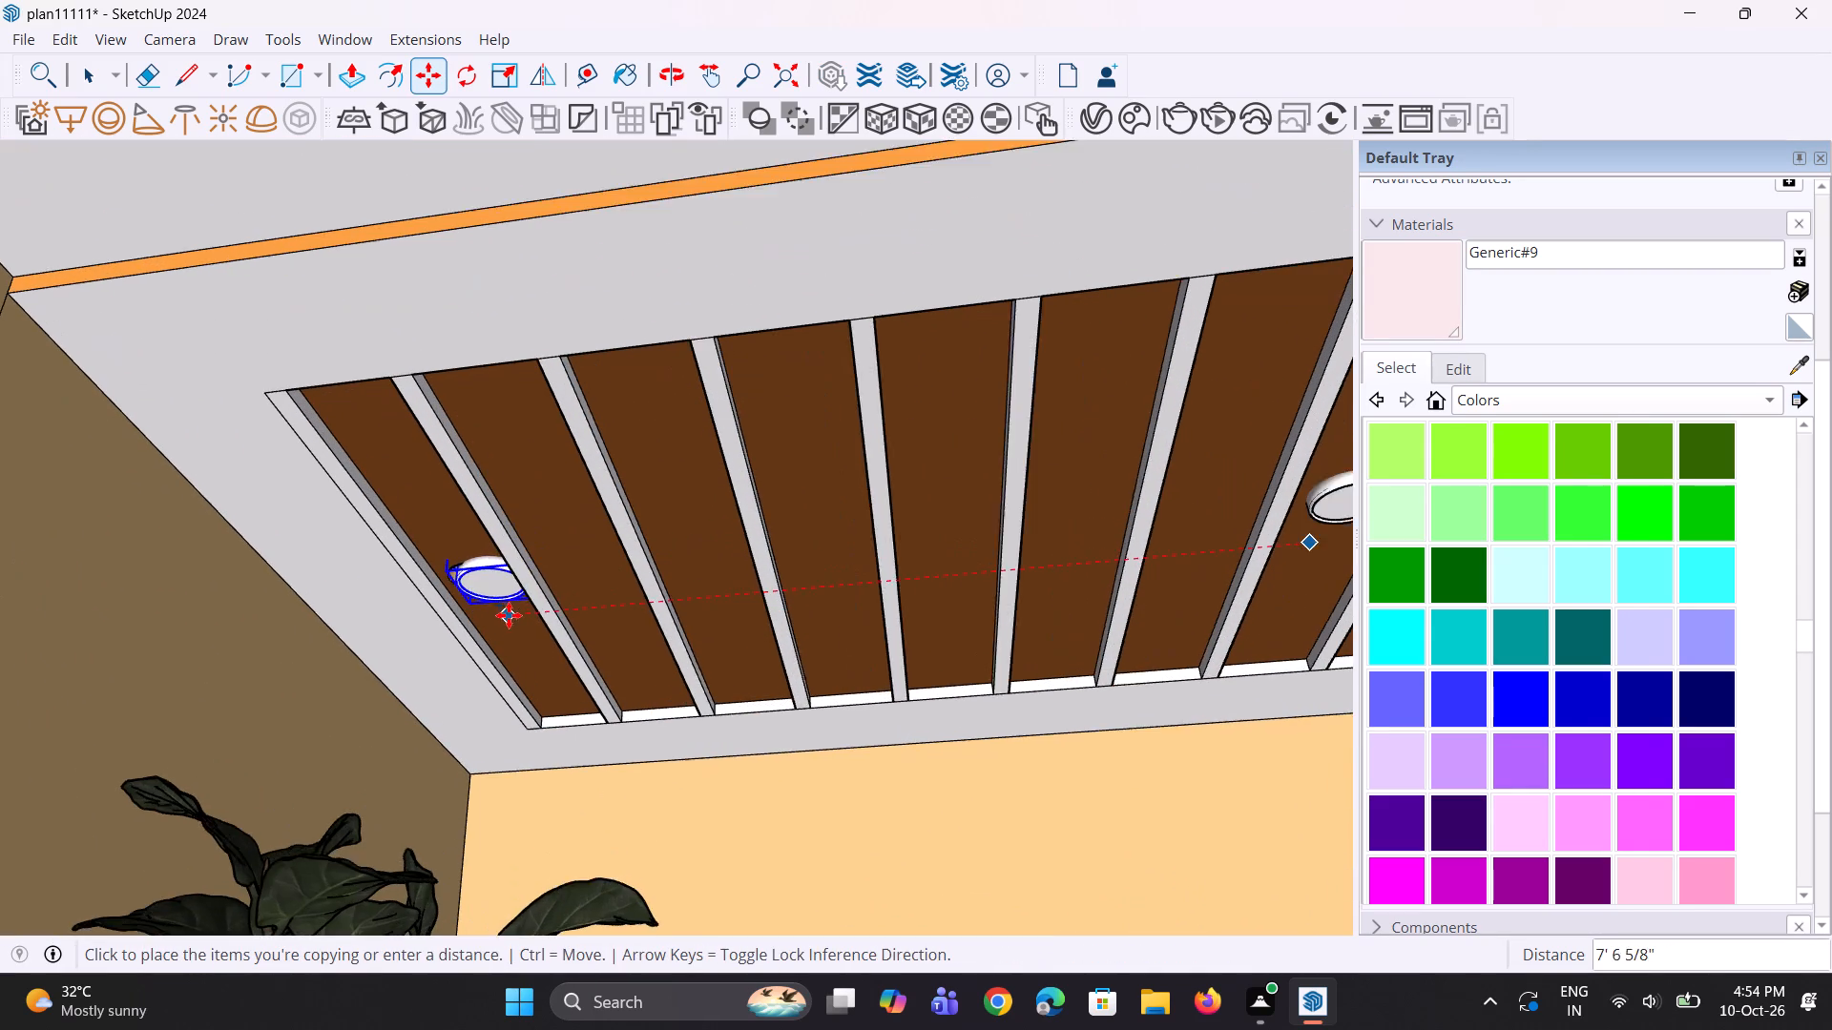
scroll(509, 615, "up", 1)
left_click(497, 620)
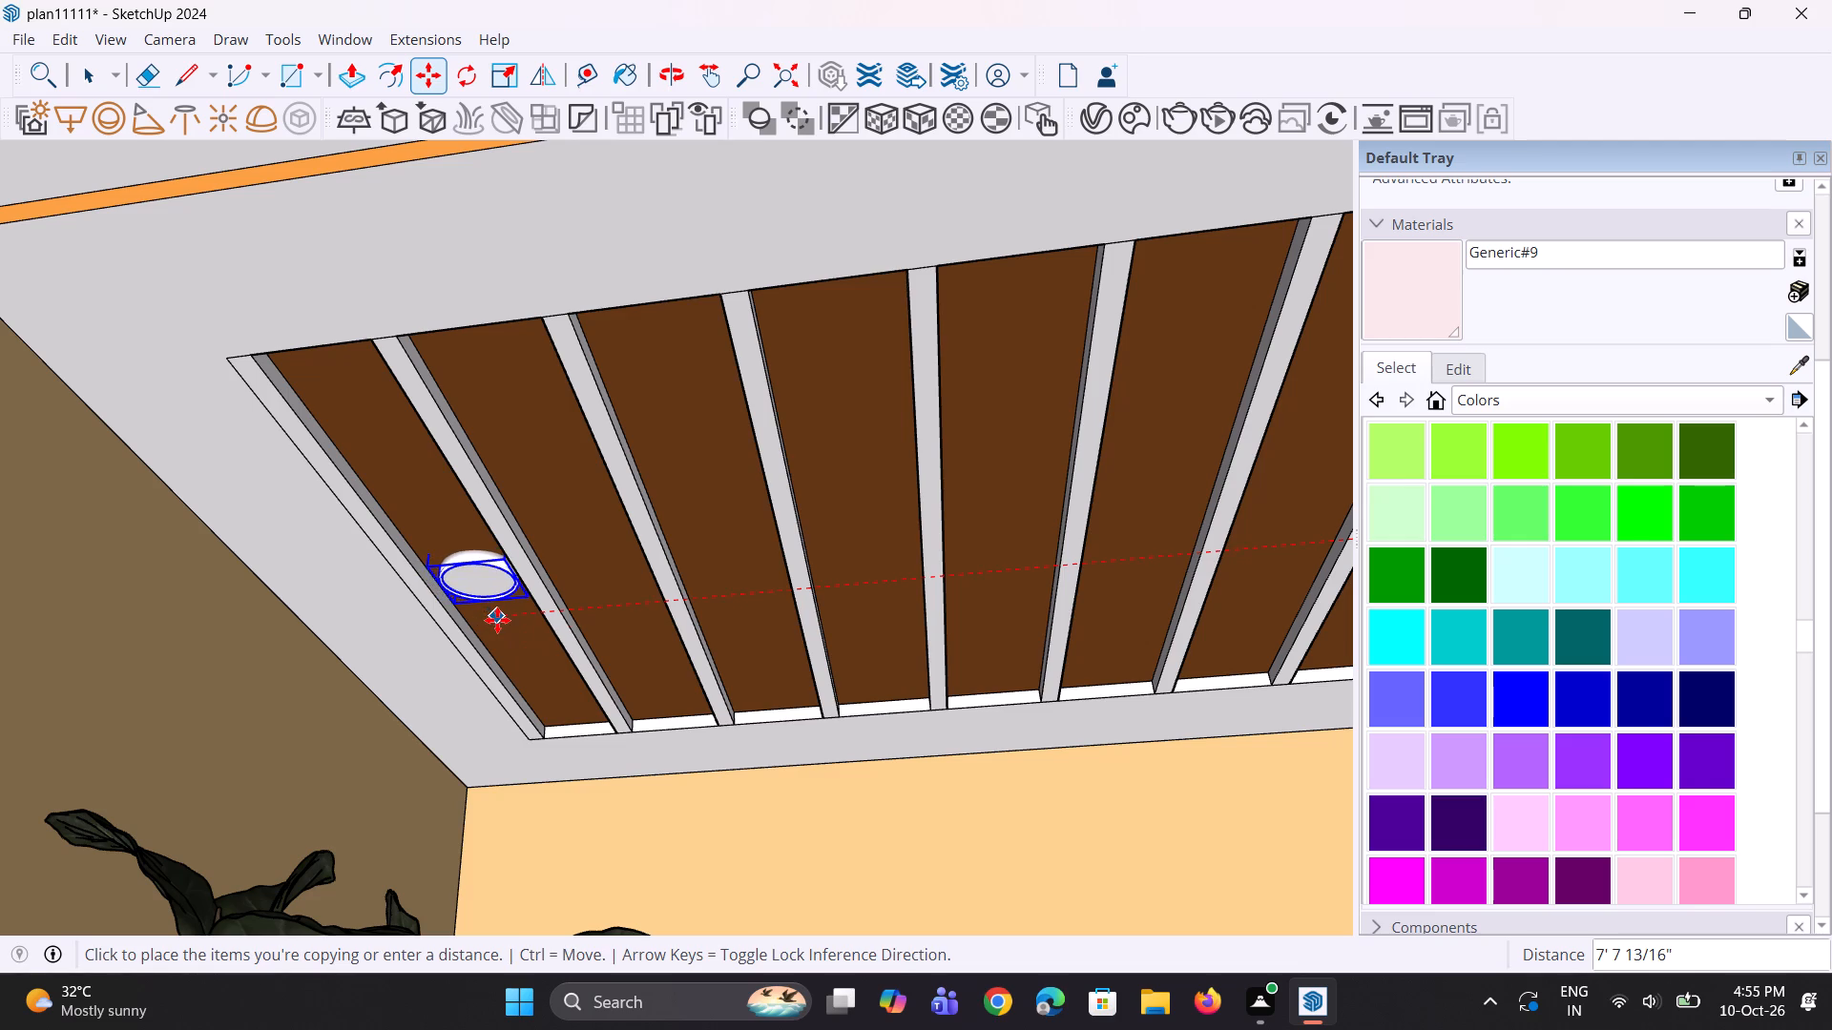
Copy the light about 12' 2" along the red axis, past the slatted column, to the nearest recess of the adjoining lower balcony ceiling.
scroll(617, 629, "down", 9)
scroll(1044, 642, "down", 5)
scroll(1120, 644, "down", 6)
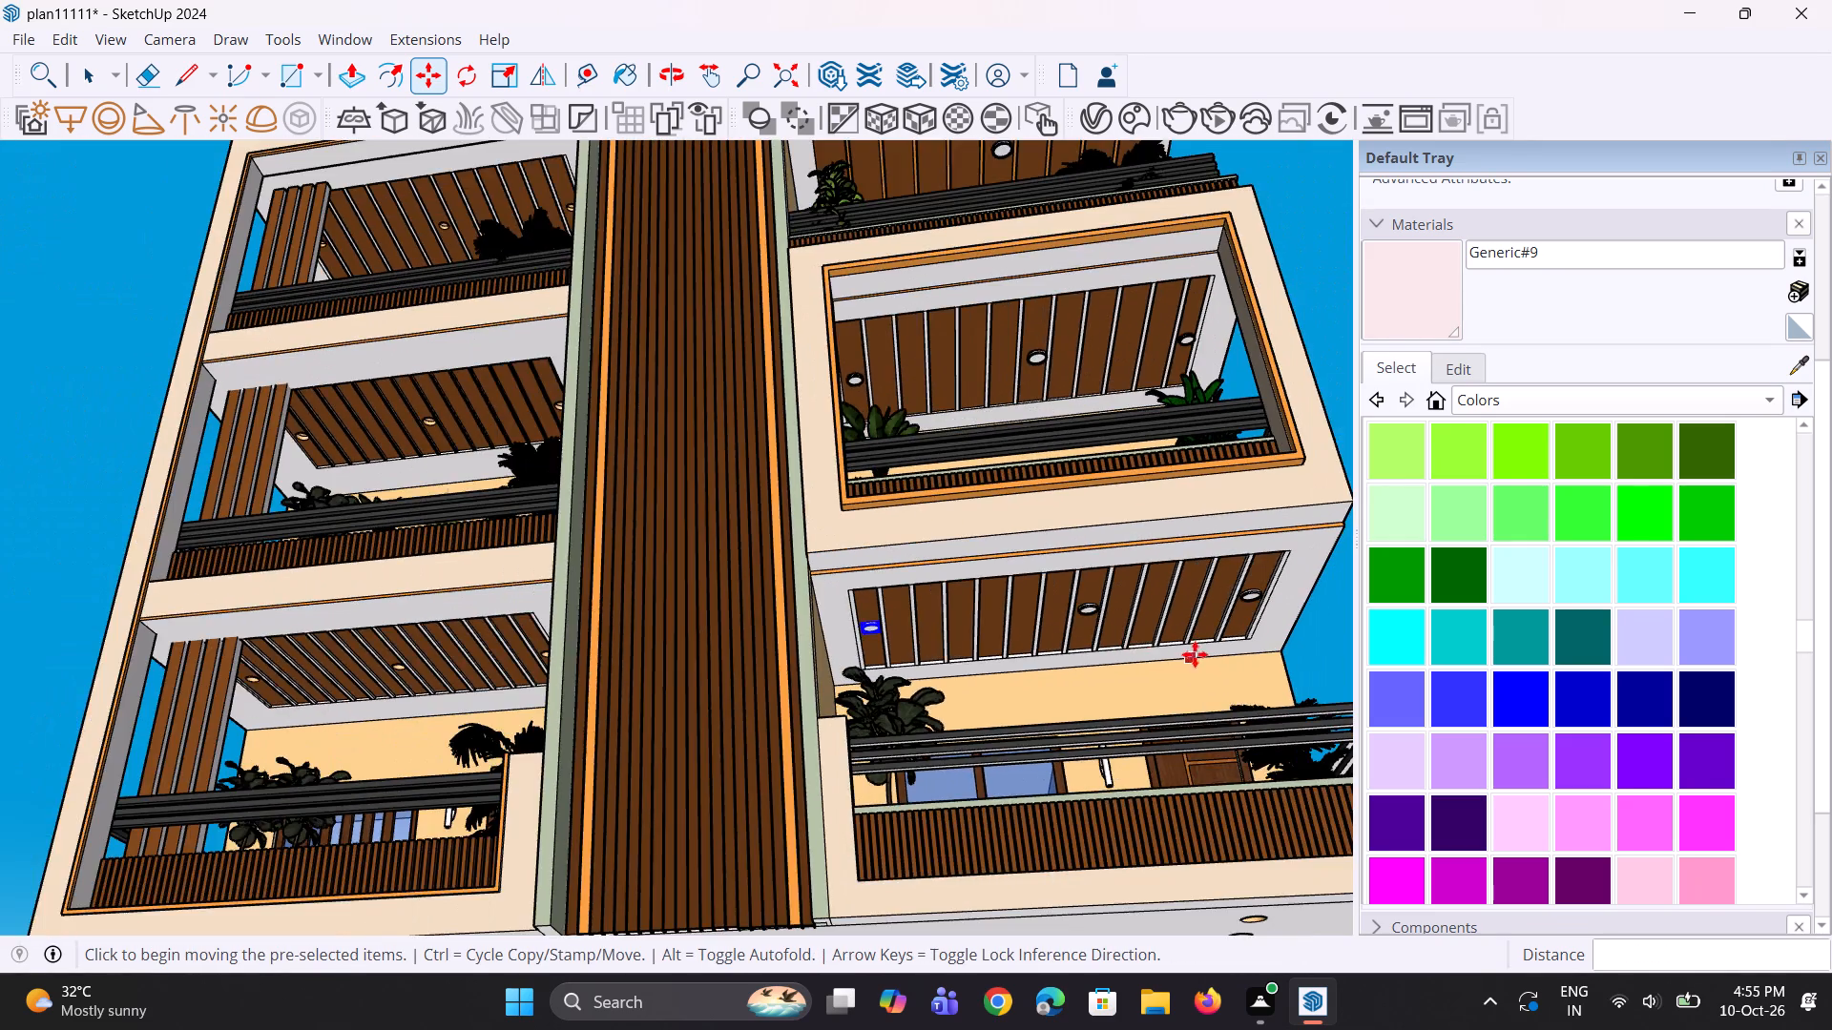
scroll(1195, 654, "down", 1)
scroll(600, 634, "up", 7)
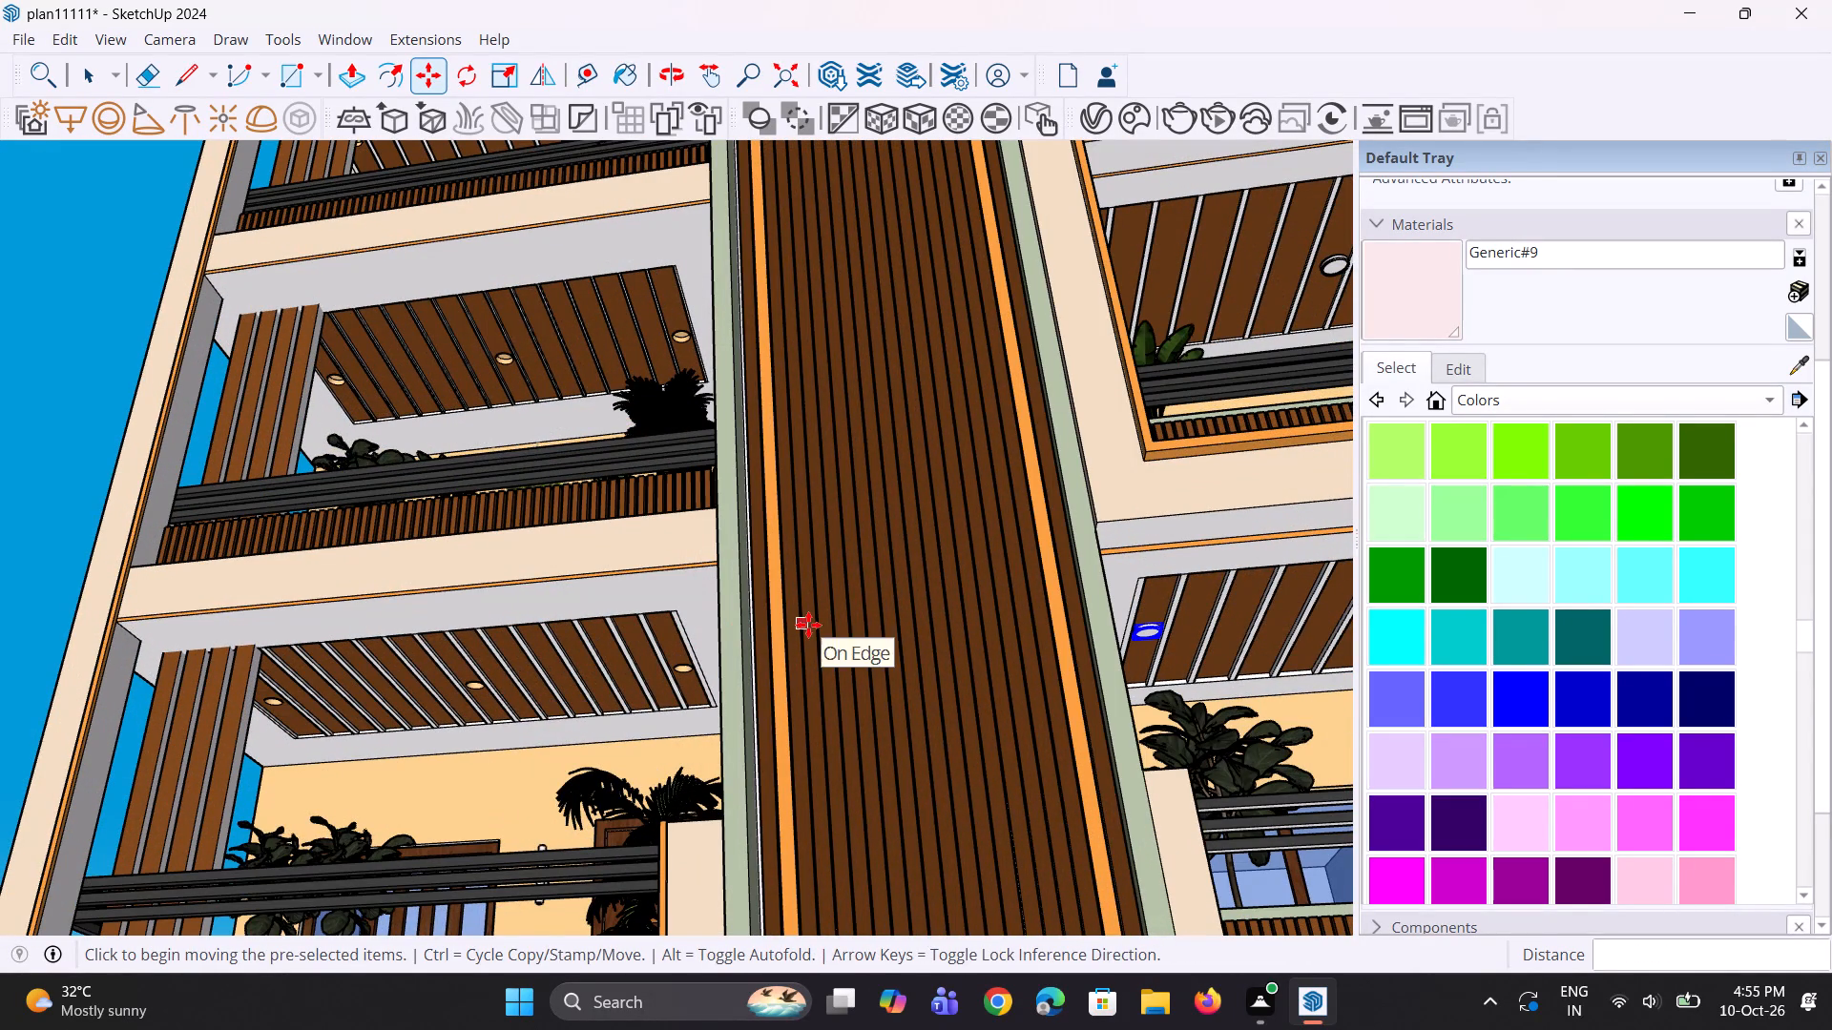
key("m")
left_click(1150, 645)
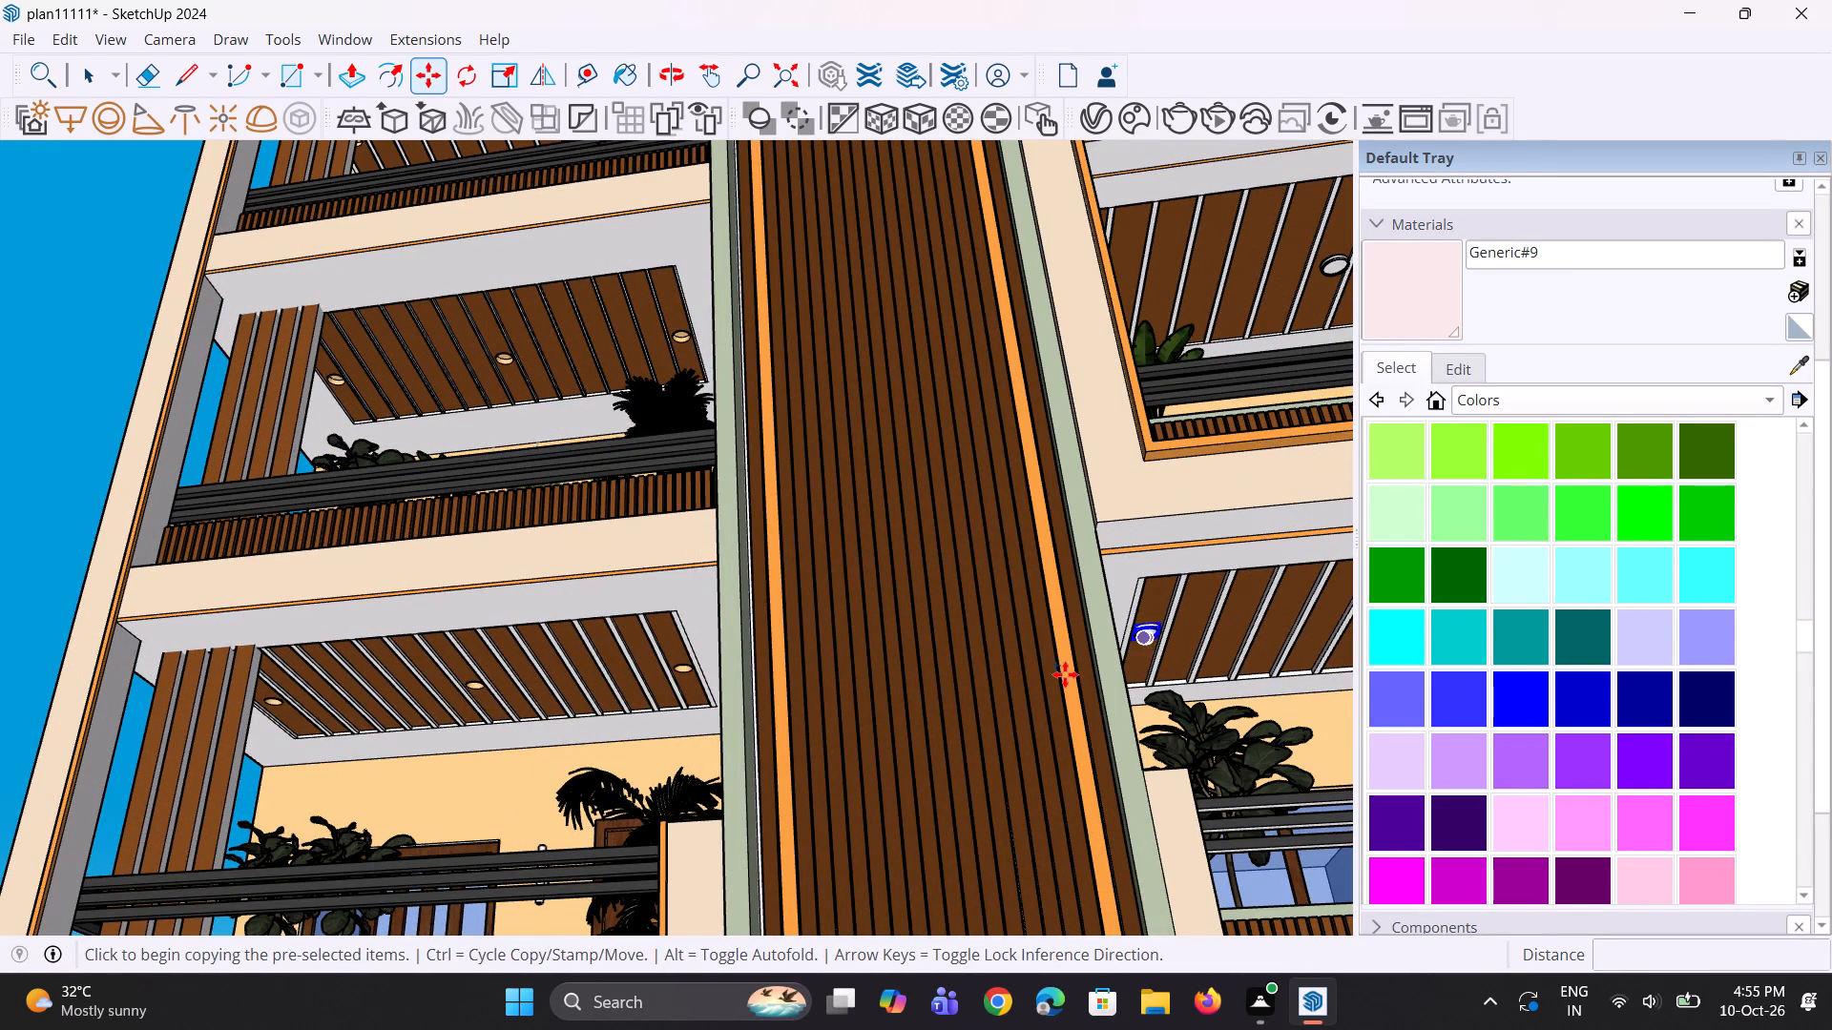
scroll(593, 689, "up", 2)
scroll(719, 684, "up", 8)
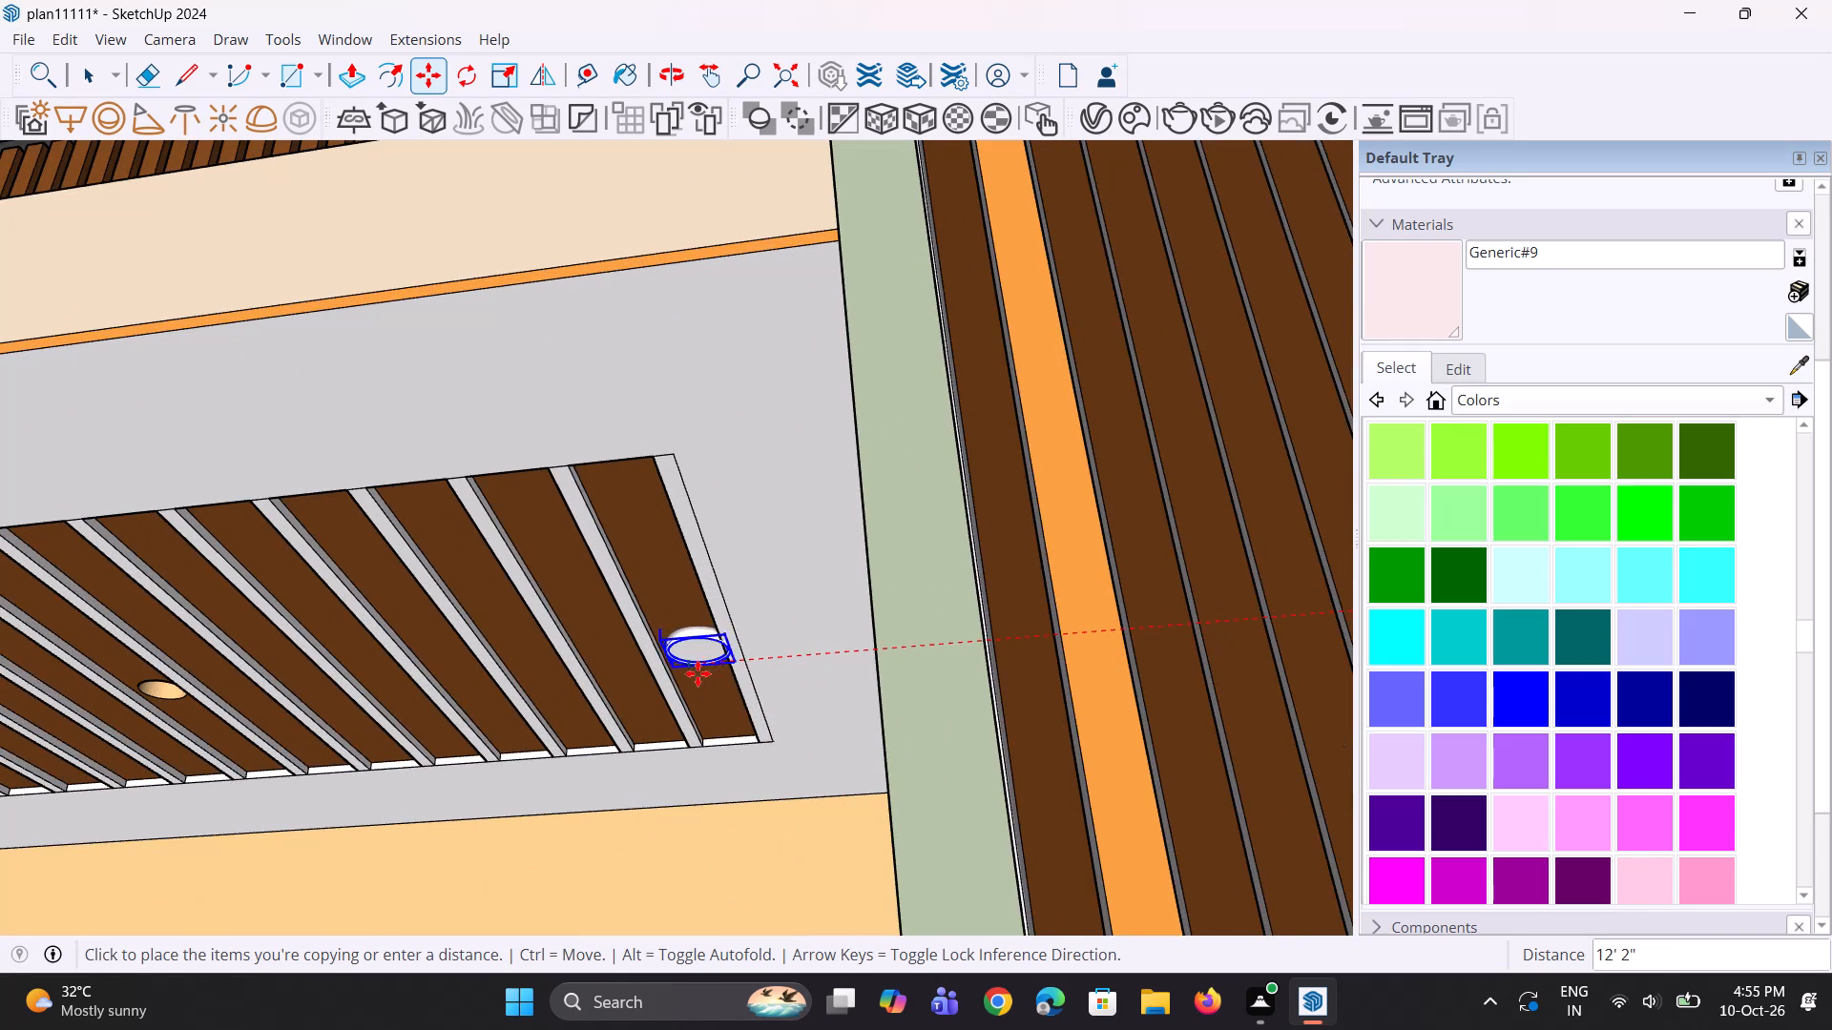
left_click(697, 673)
Copy the light about 6' to the middle recess of the adjoining lower balcony ceiling.
middle_click_drag(672, 695, 766, 576)
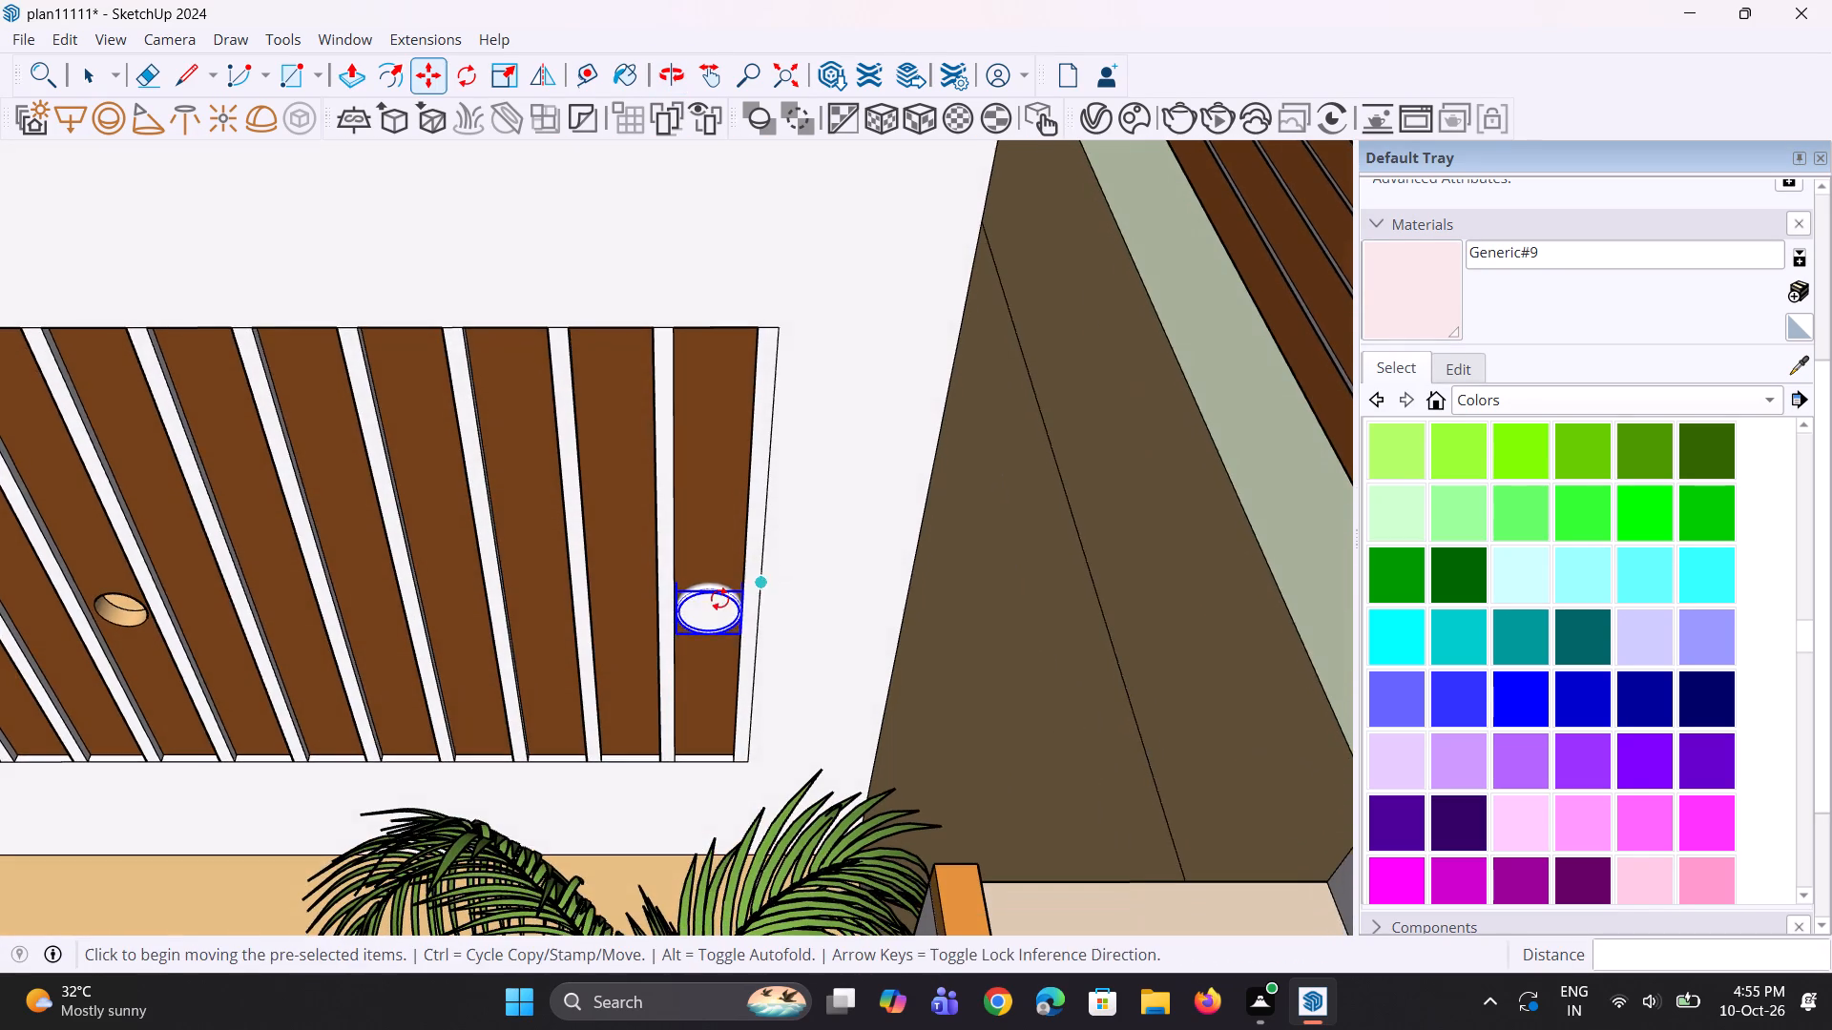
scroll(735, 628, "down", 10)
scroll(196, 507, "up", 4)
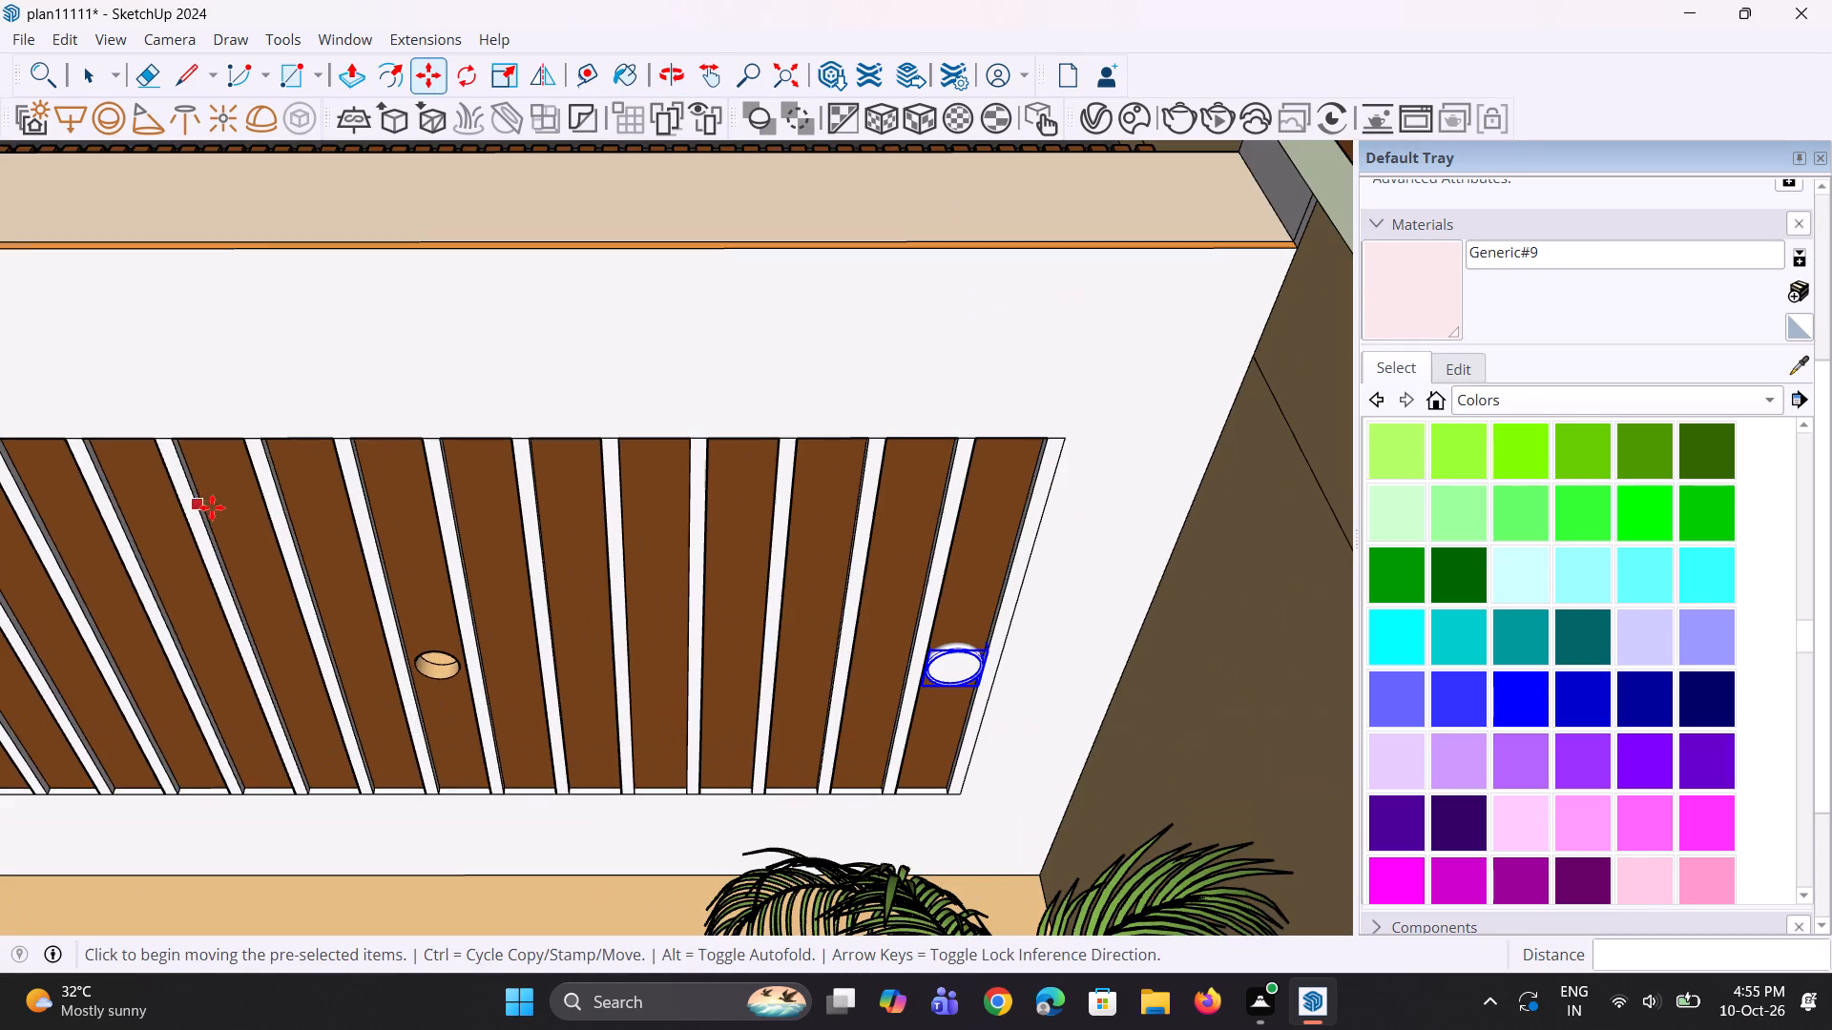
scroll(766, 670, "up", 3)
key("m")
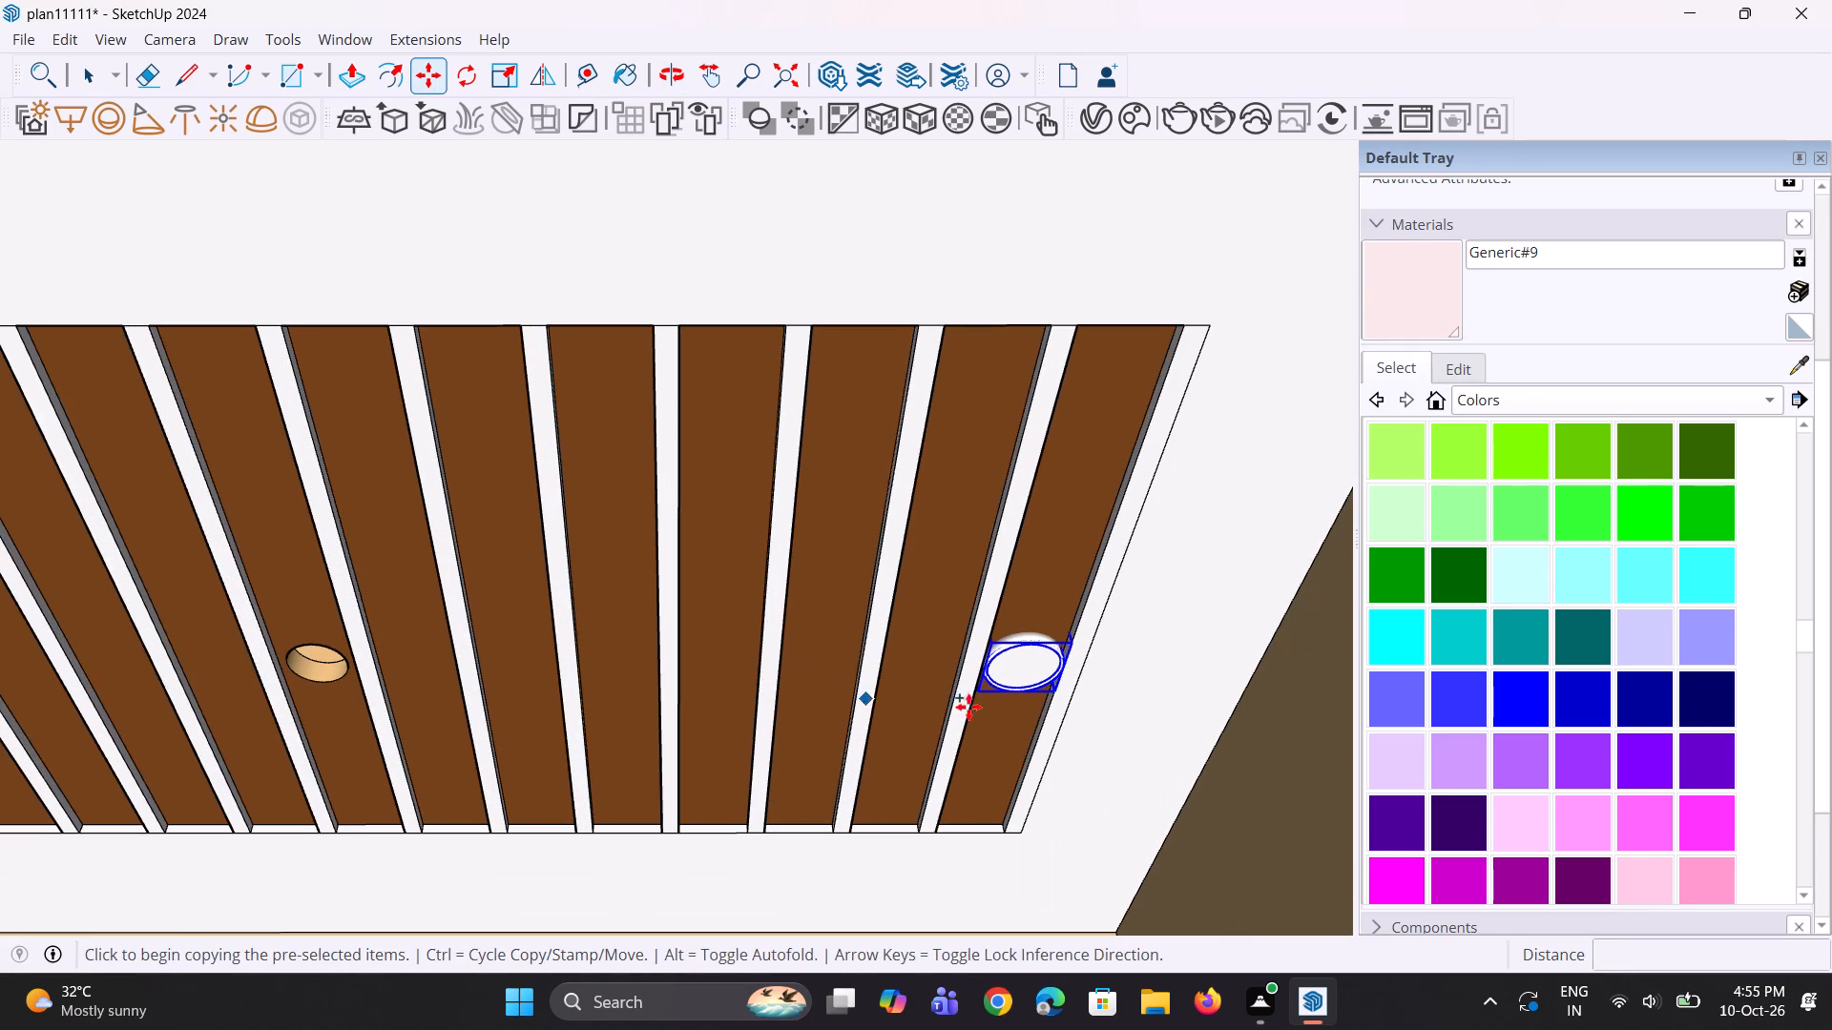
left_click(978, 700)
scroll(315, 708, "up", 1)
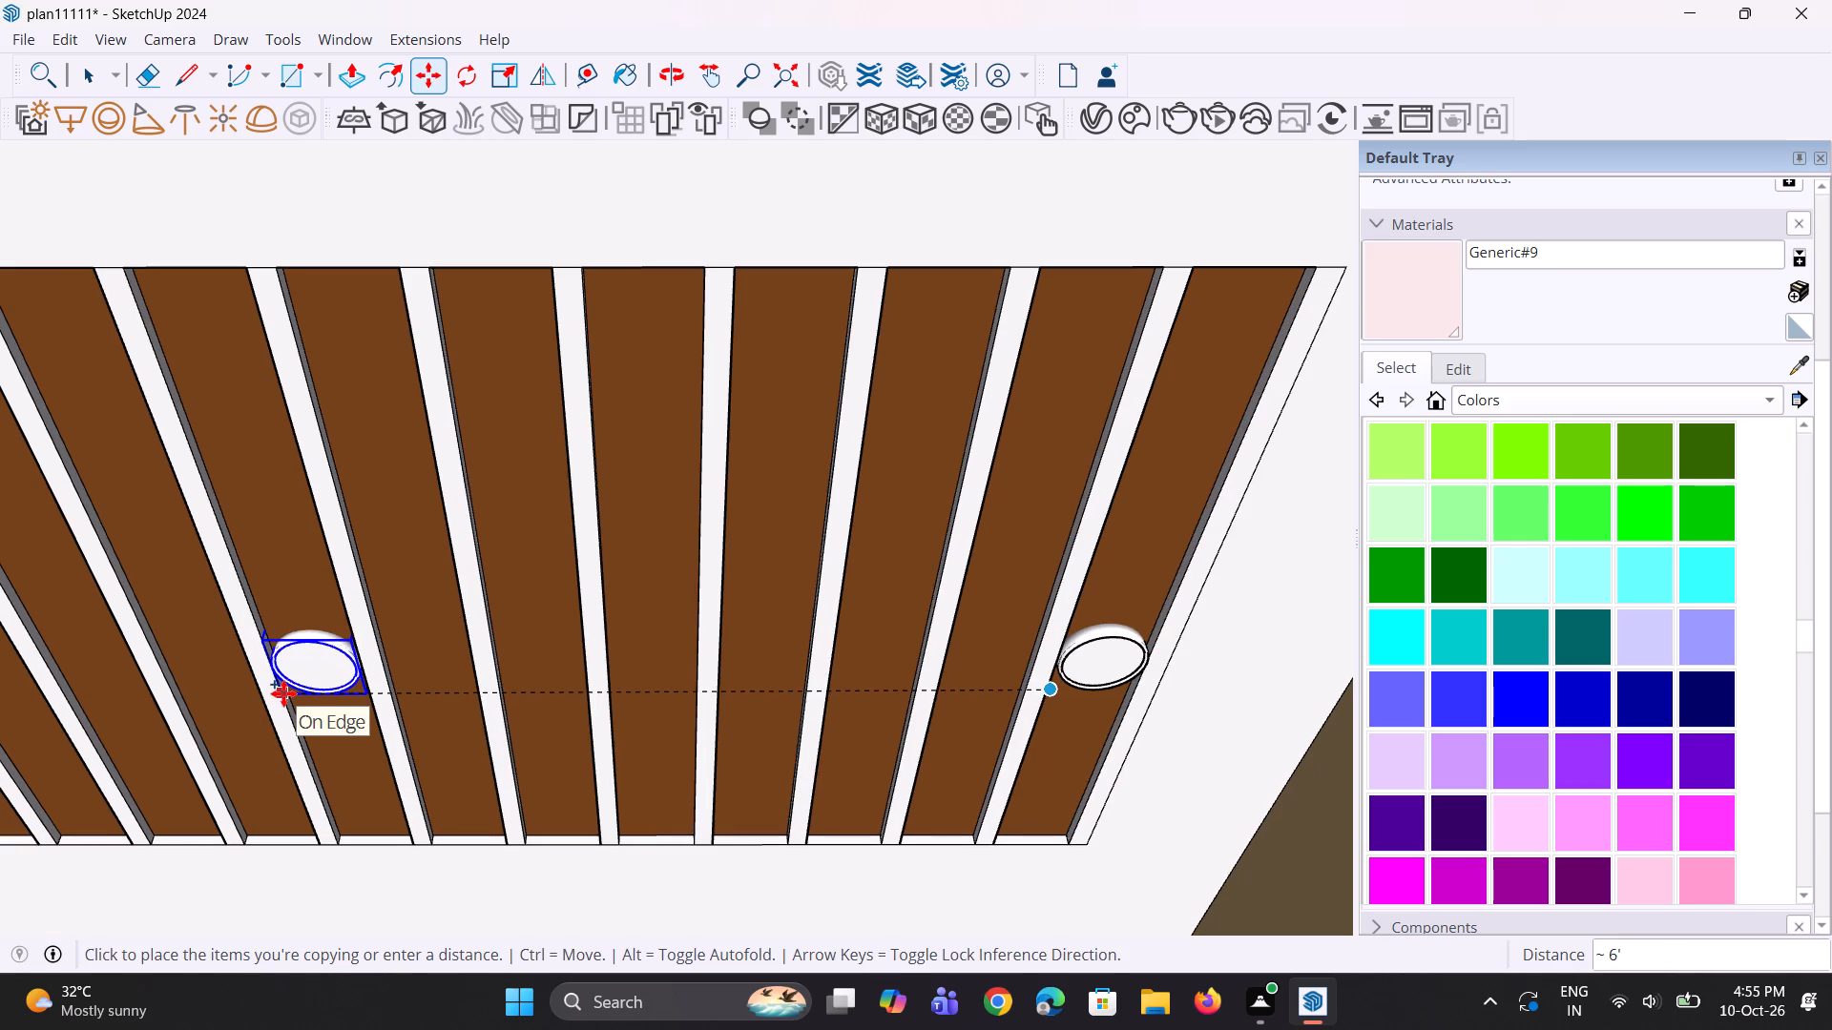
left_click(289, 691)
Copy the middle light about 6' 1/8" along the red axis to the recess beside the vertical wooden slats.
scroll(796, 783, "down", 4)
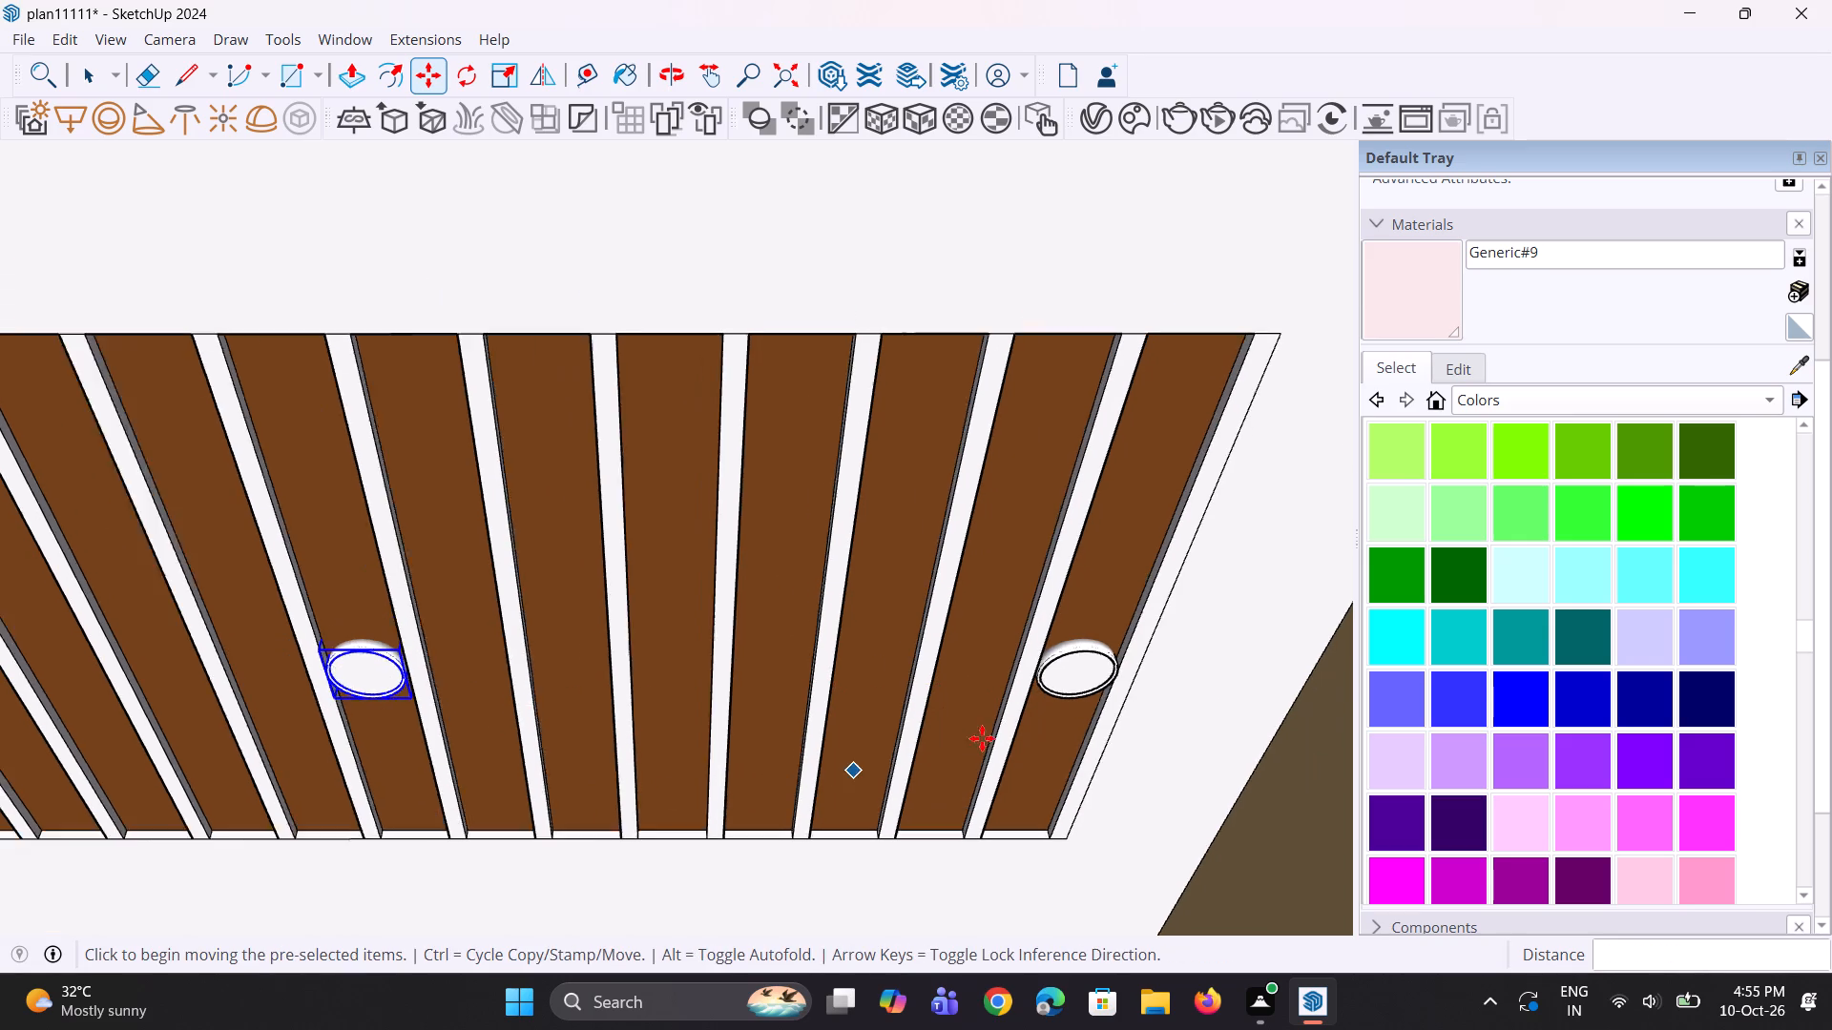
scroll(1030, 736, "down", 4)
scroll(1139, 727, "down", 3)
scroll(689, 695, "up", 9)
middle_click_drag(798, 769, 797, 769)
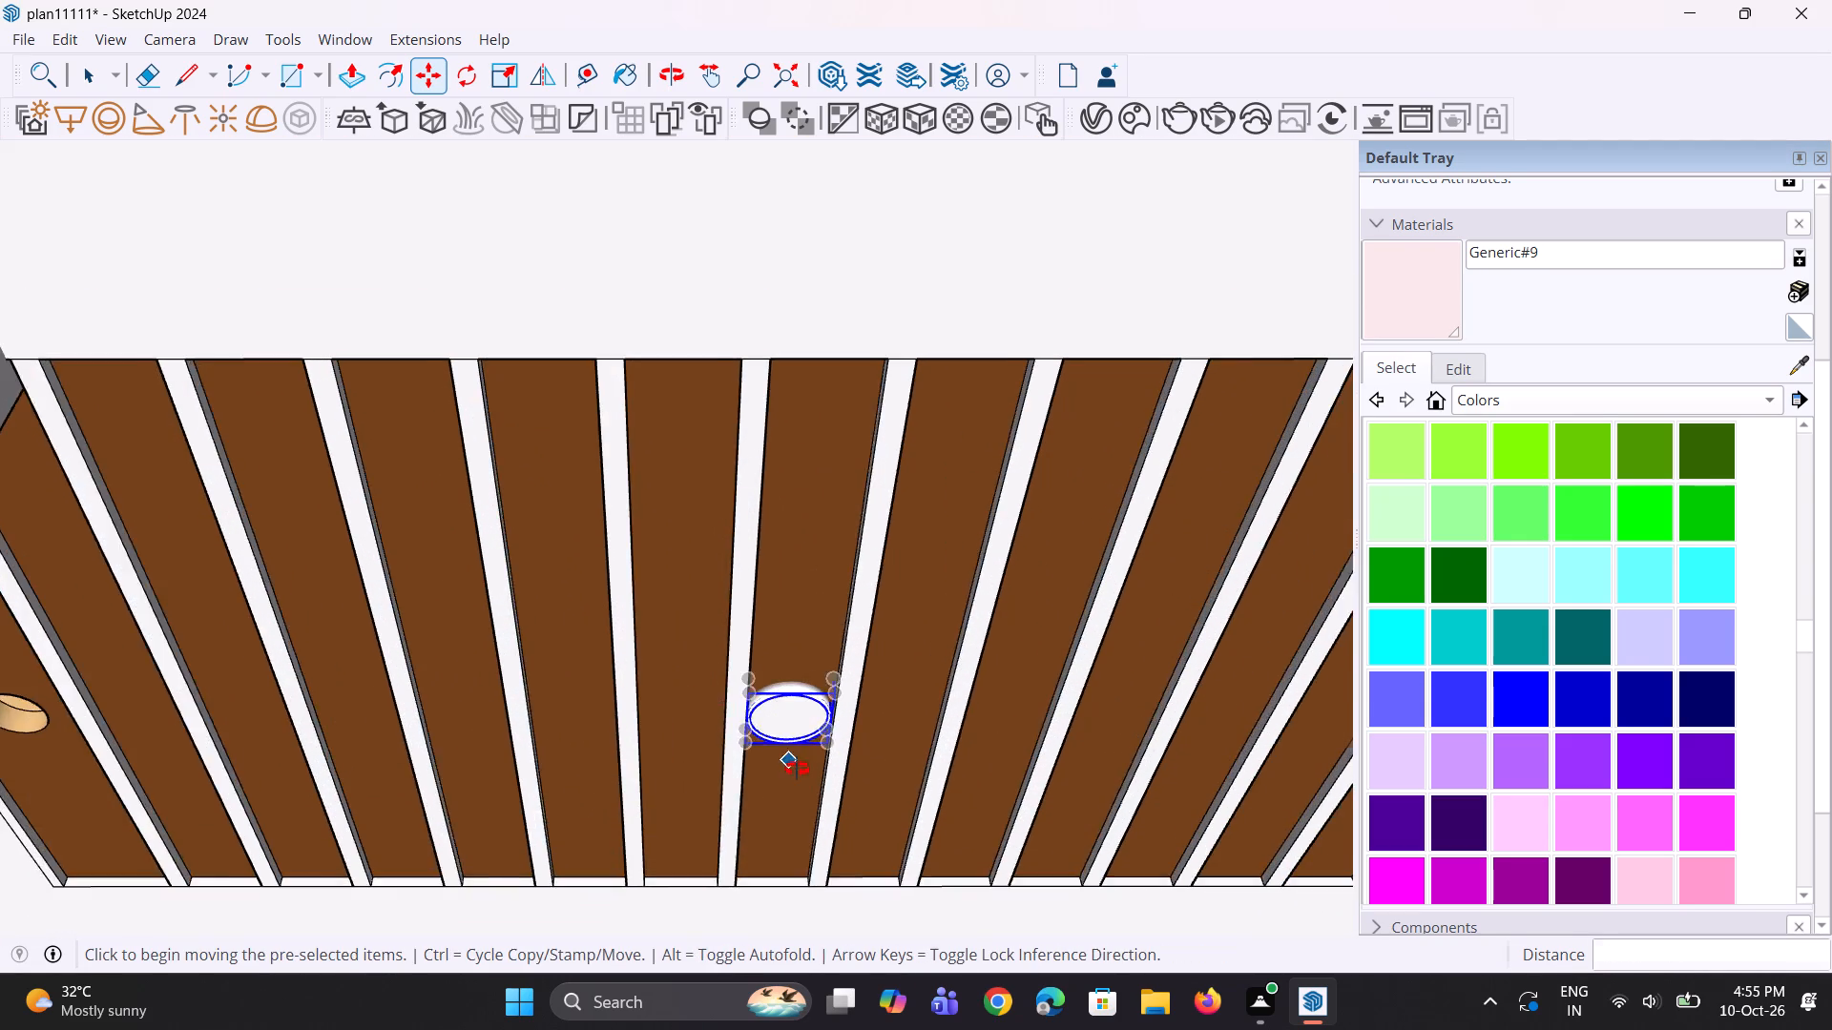
middle_click_drag(797, 769, 782, 749)
scroll(866, 712, "down", 4)
middle_click_drag(793, 717, 721, 718)
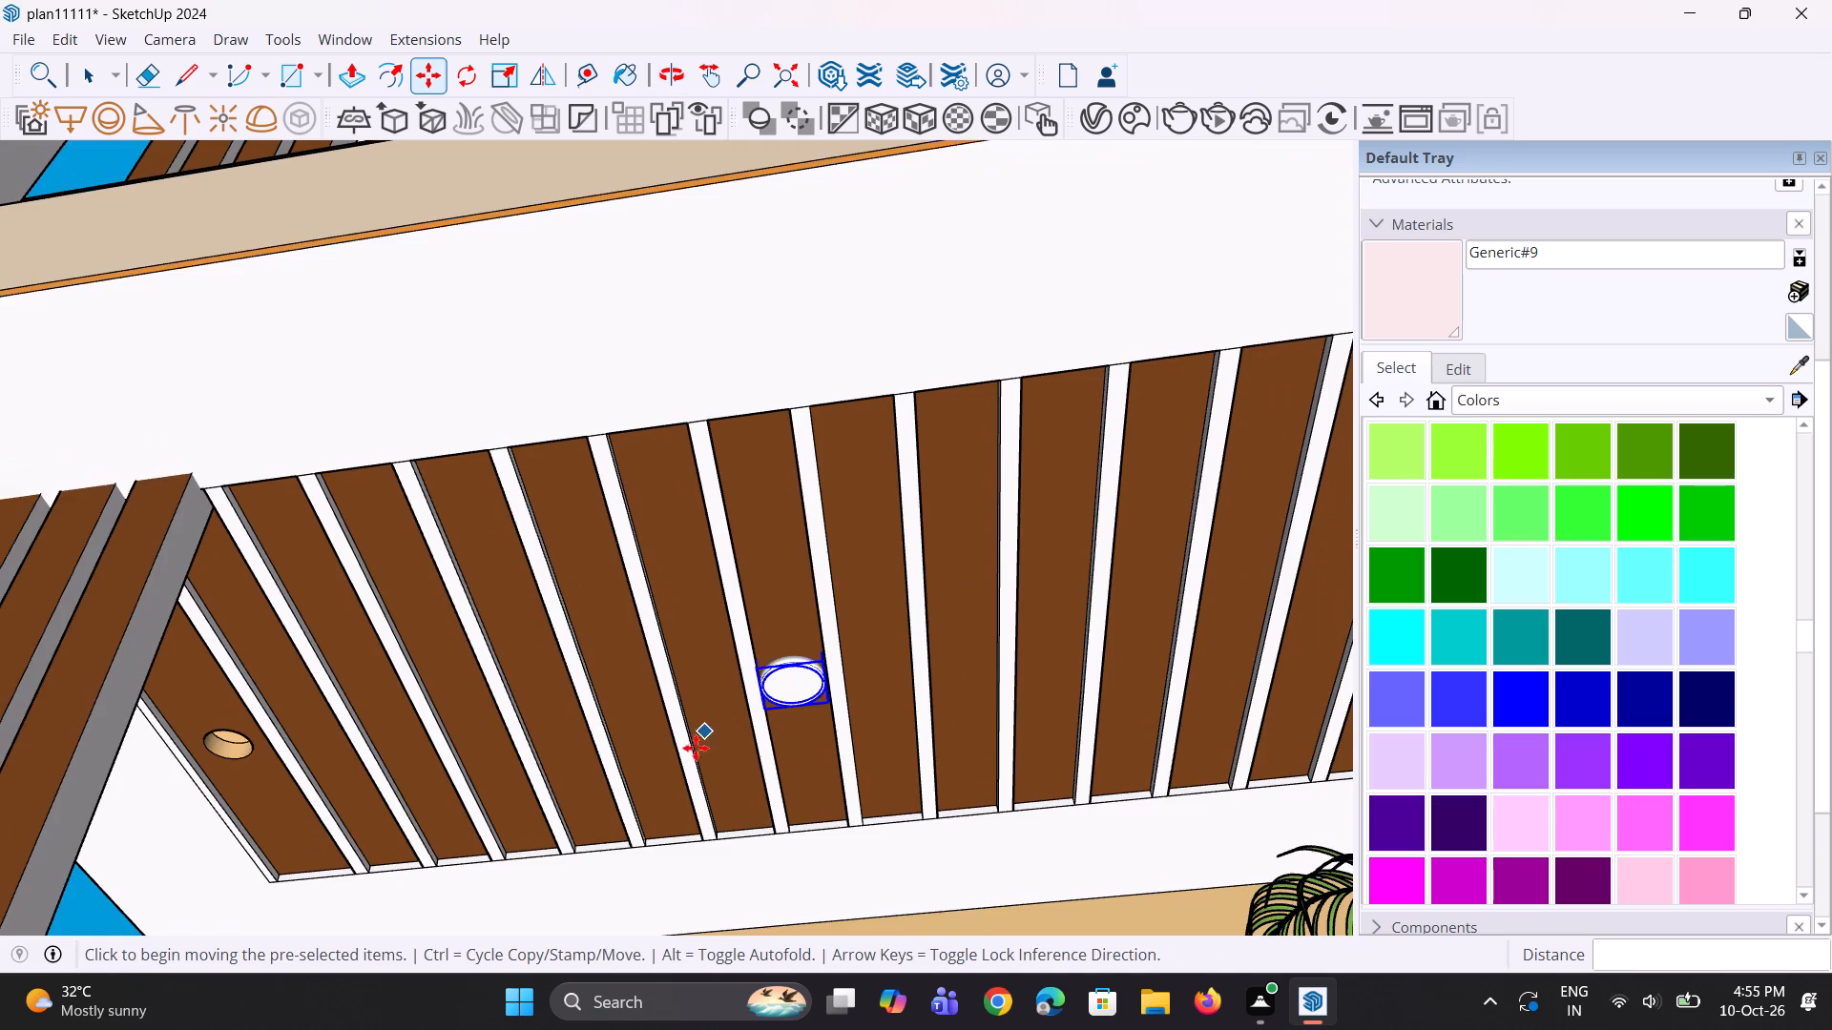
scroll(696, 749, "up", 2)
key("m")
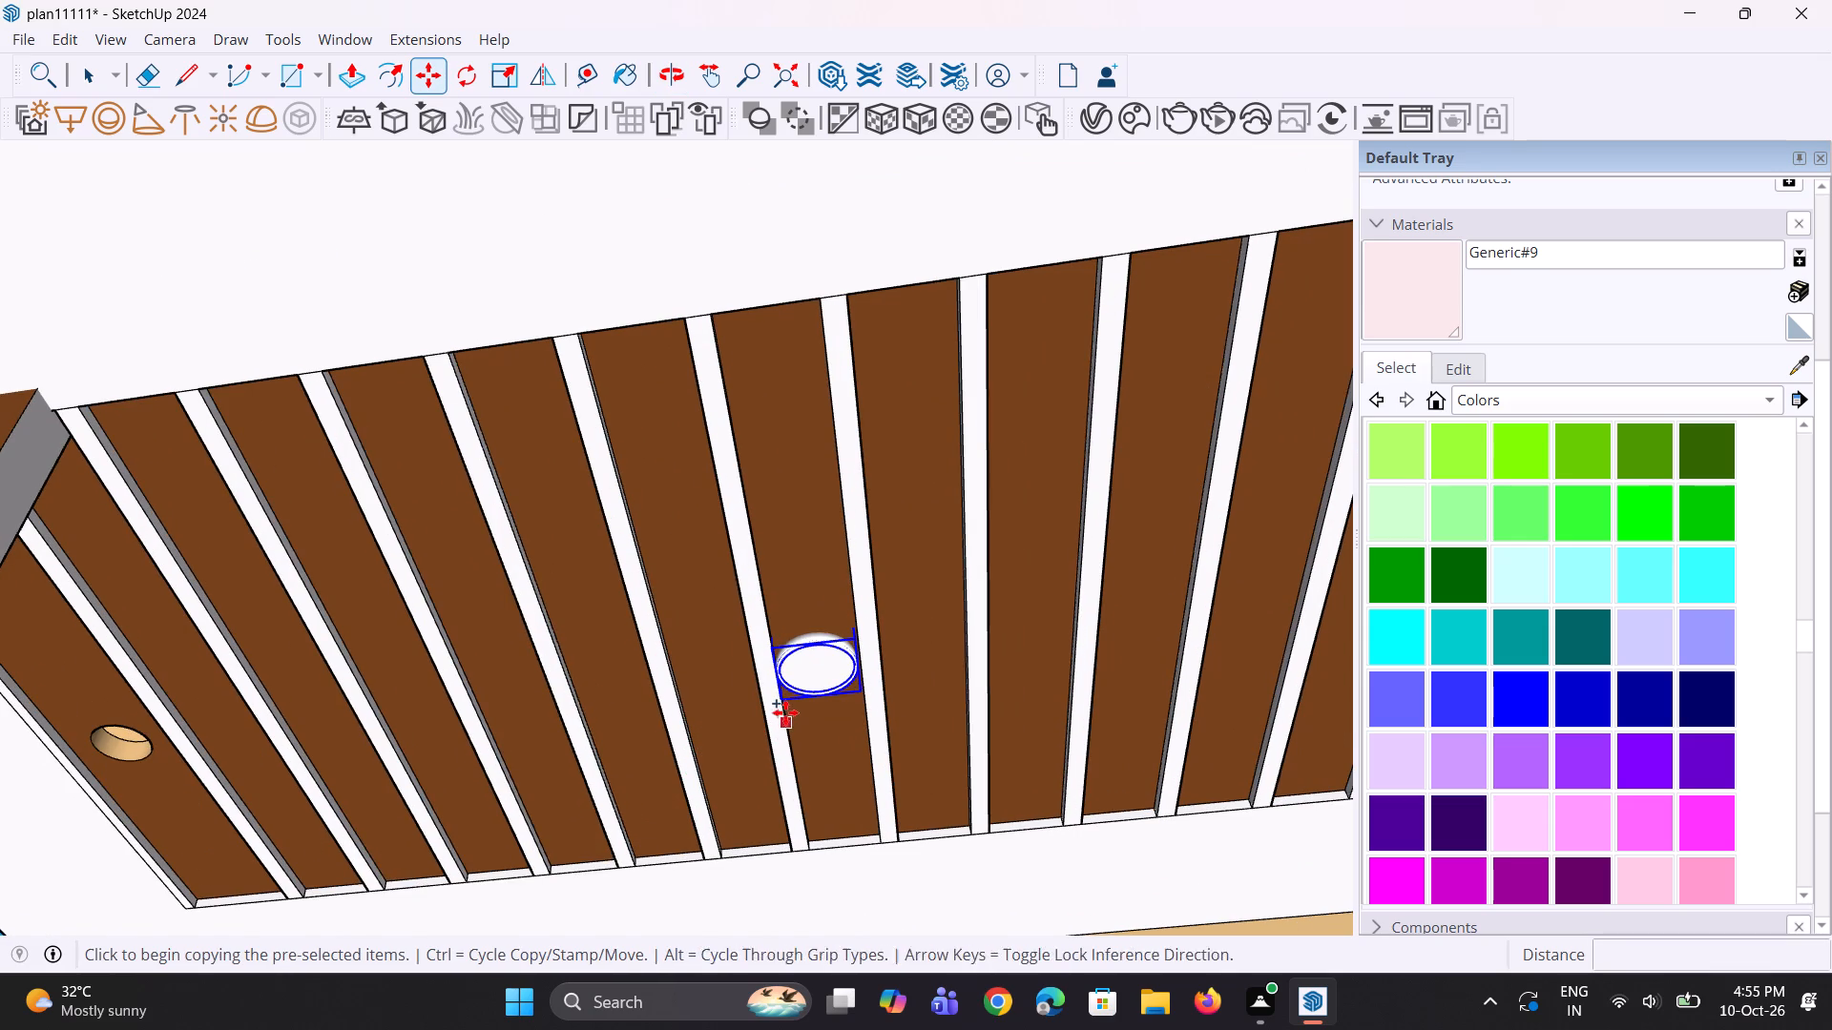
left_click(784, 707)
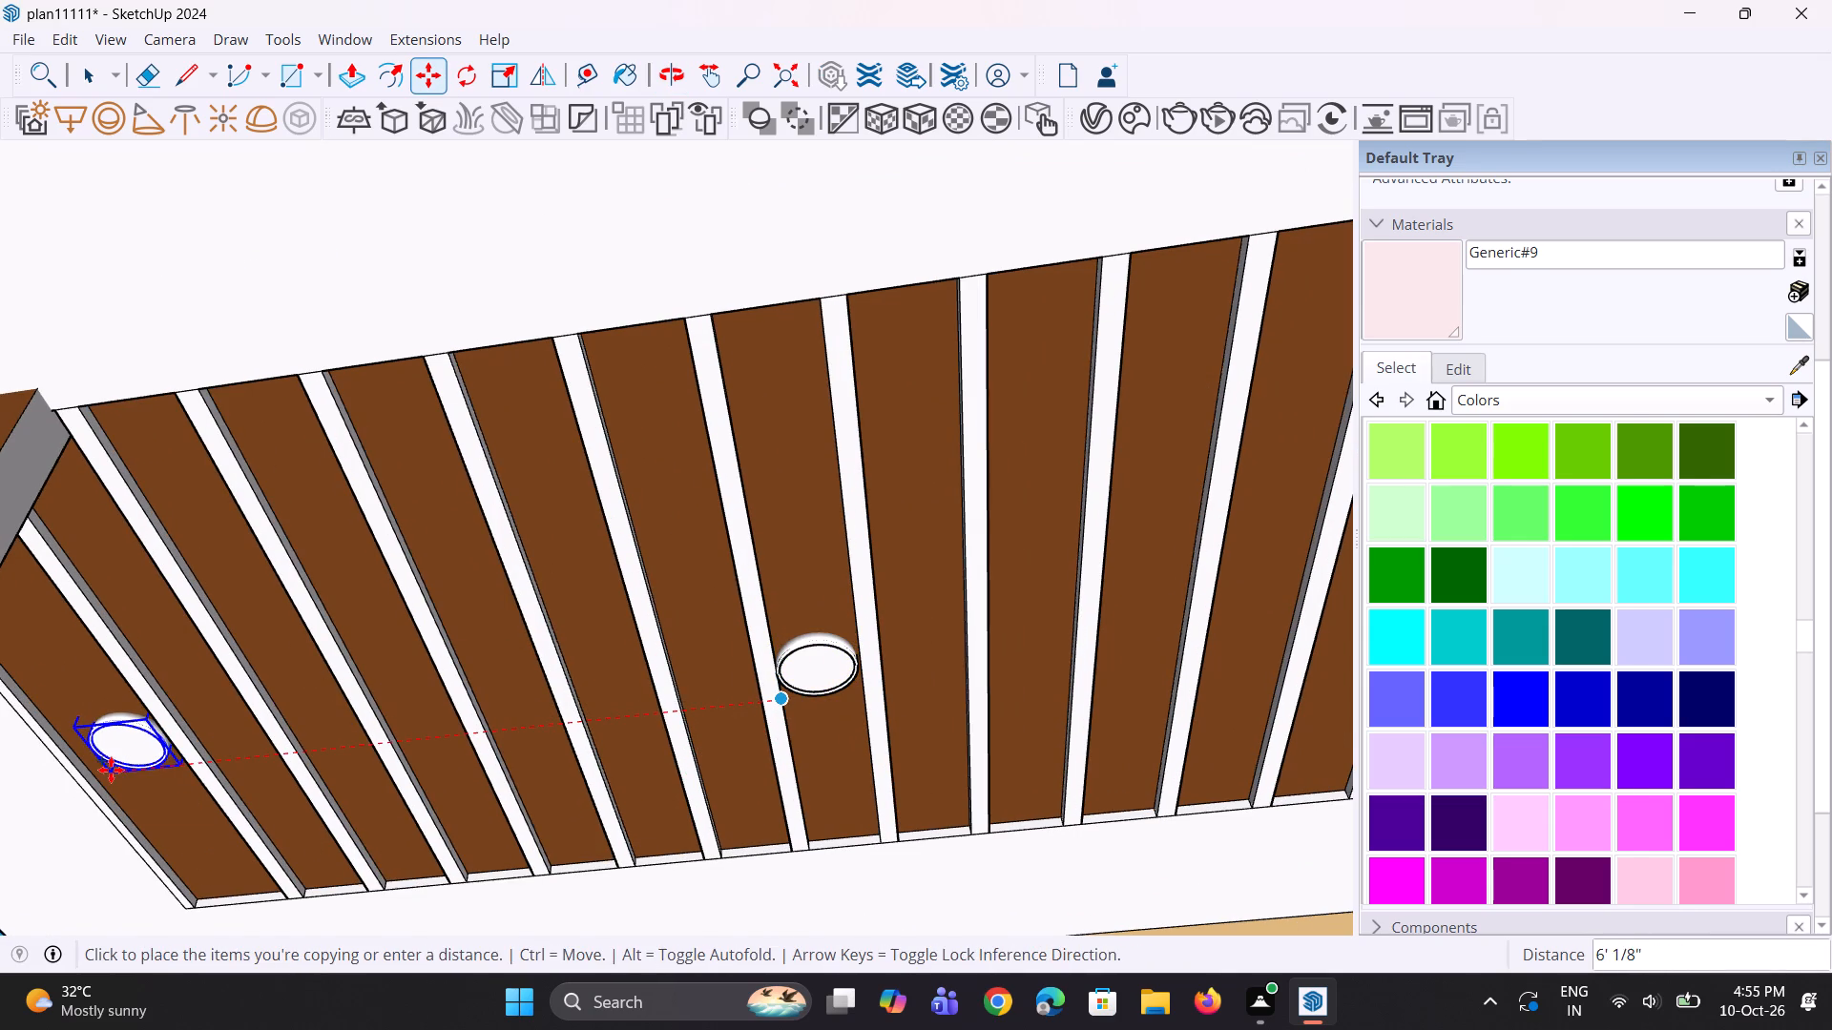
left_click(107, 770)
Copy the slat-side light about 11' 8 13/16" up to the slat-side recess of the balcony ceiling one floor above.
scroll(336, 789, "down", 5)
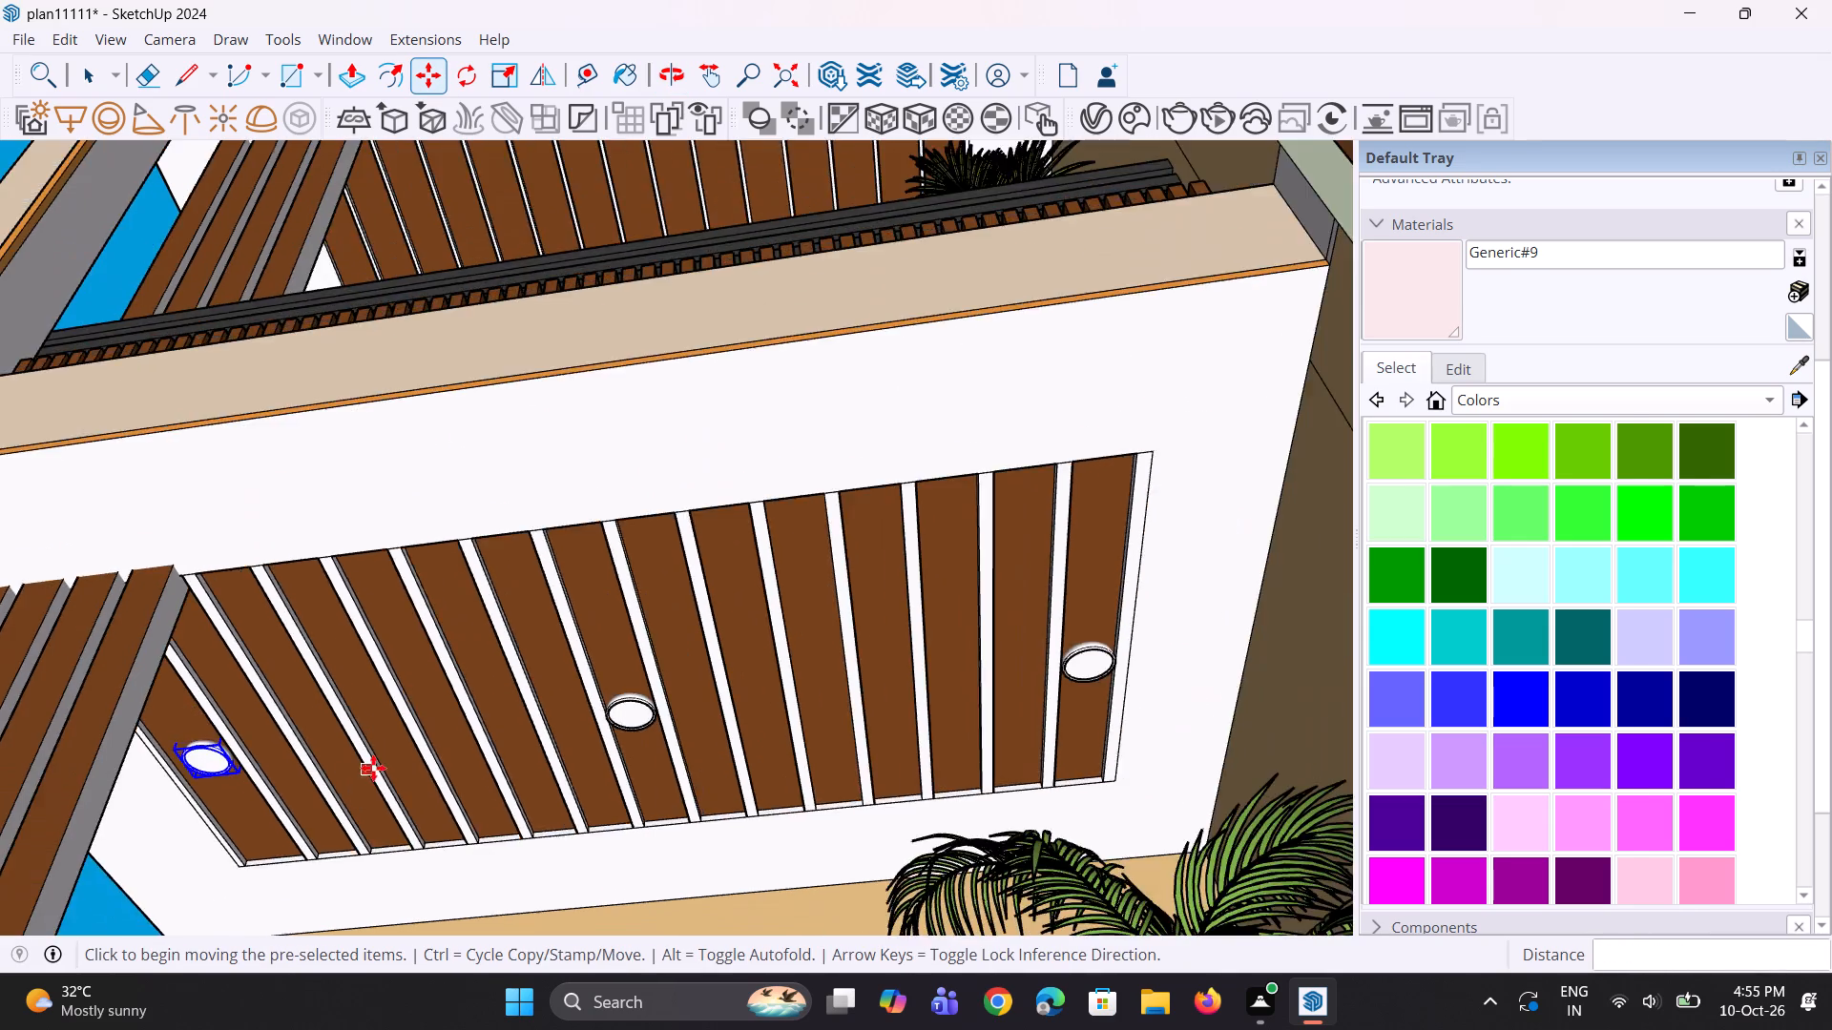
scroll(373, 768, "down", 7)
middle_click_drag(516, 711, 516, 817)
scroll(419, 750, "up", 2)
key("m")
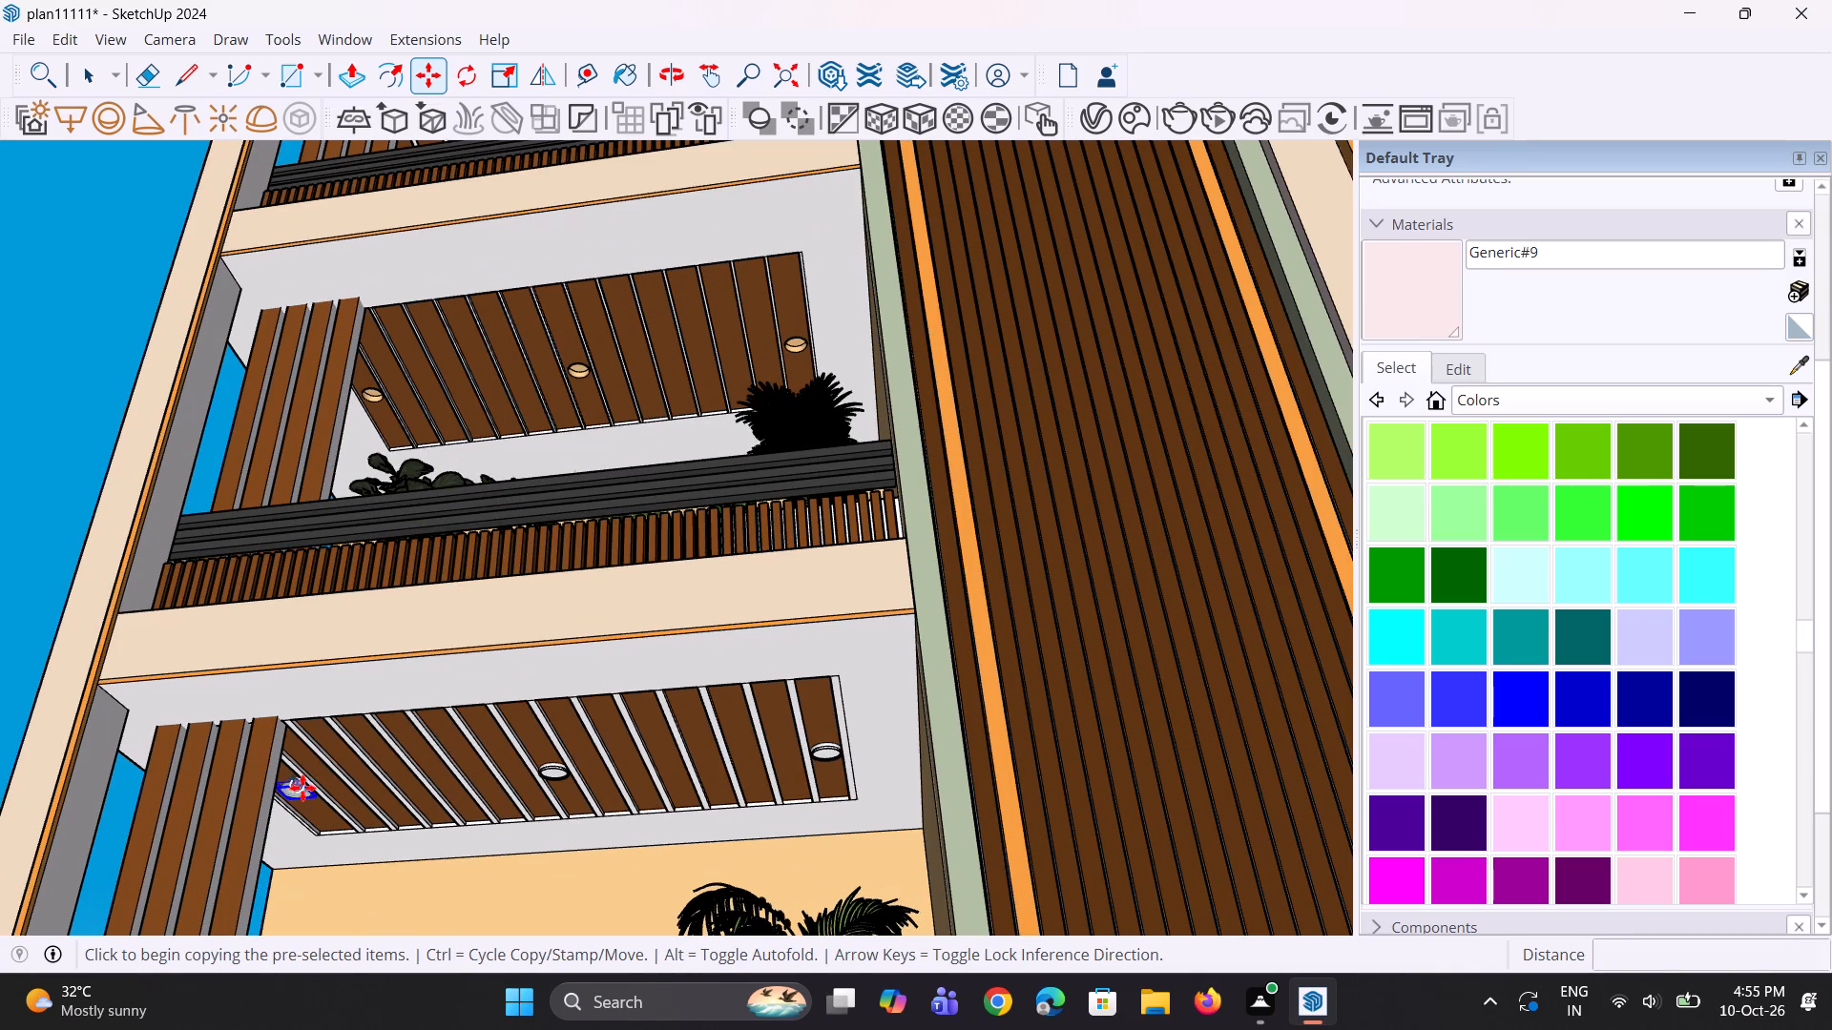
left_click(302, 788)
scroll(400, 505, "up", 3)
scroll(371, 402, "up", 4)
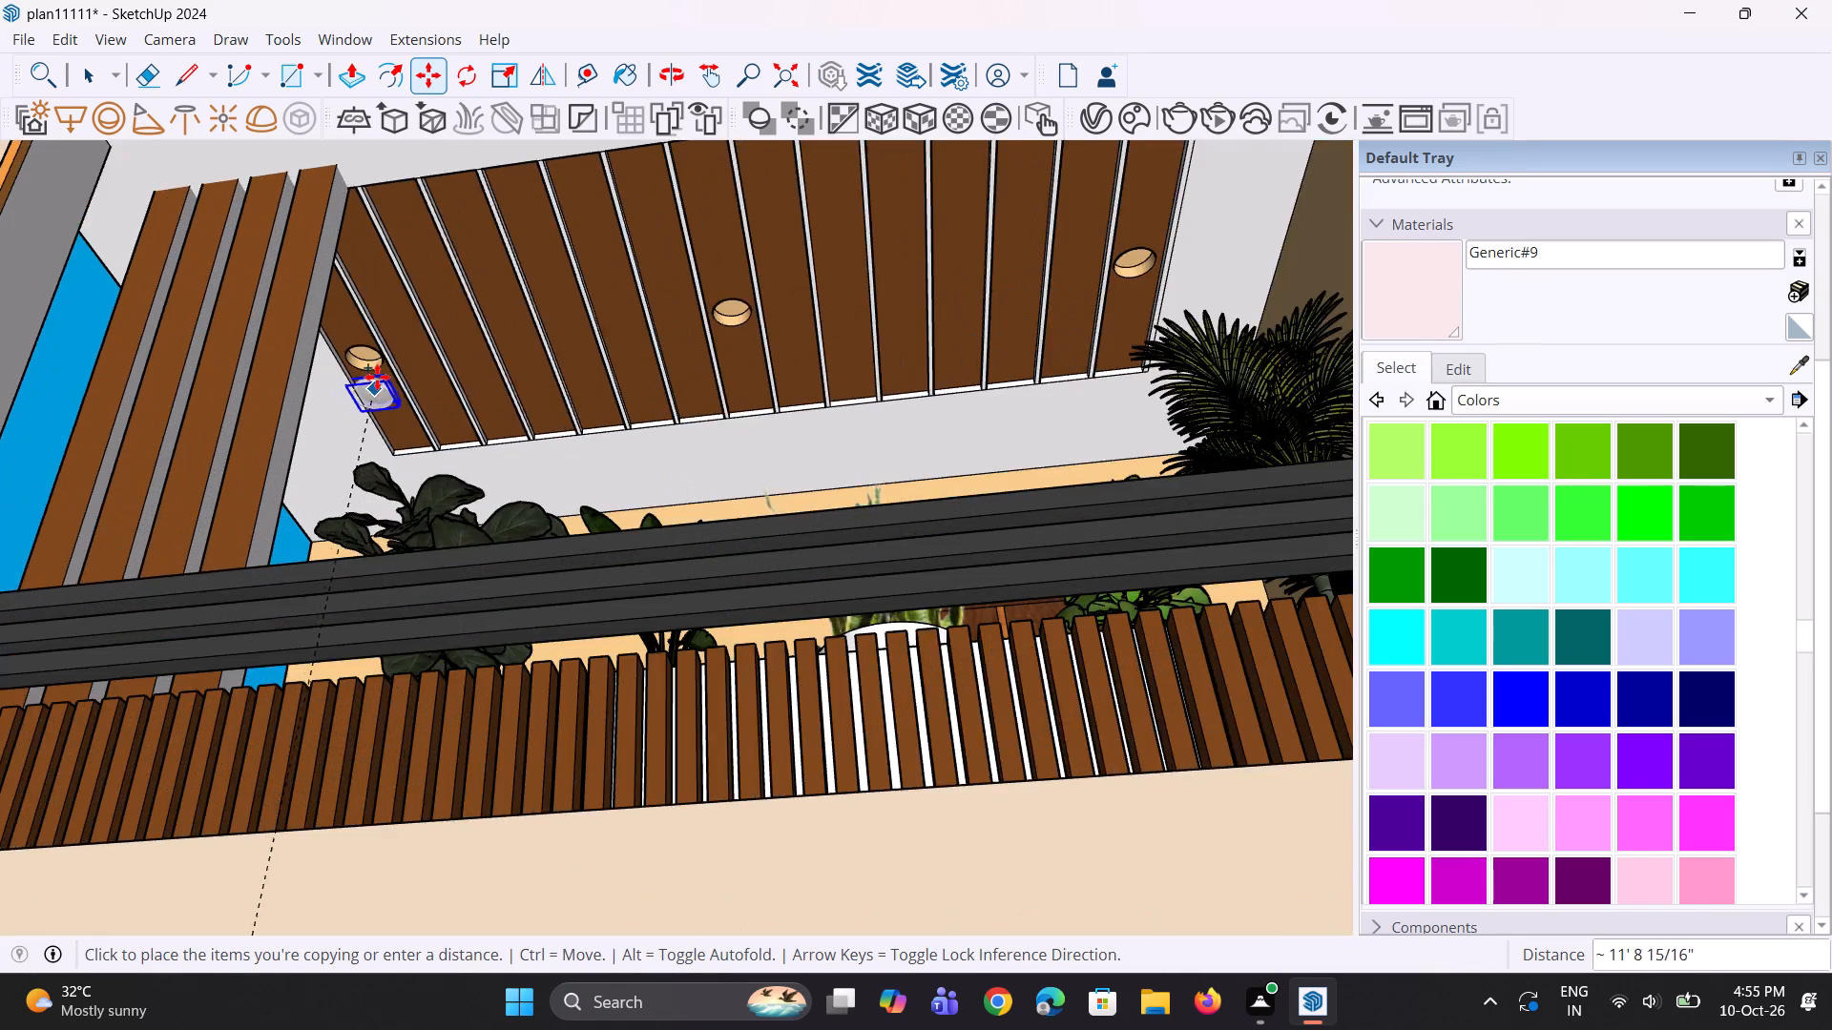
scroll(377, 377, "up", 5)
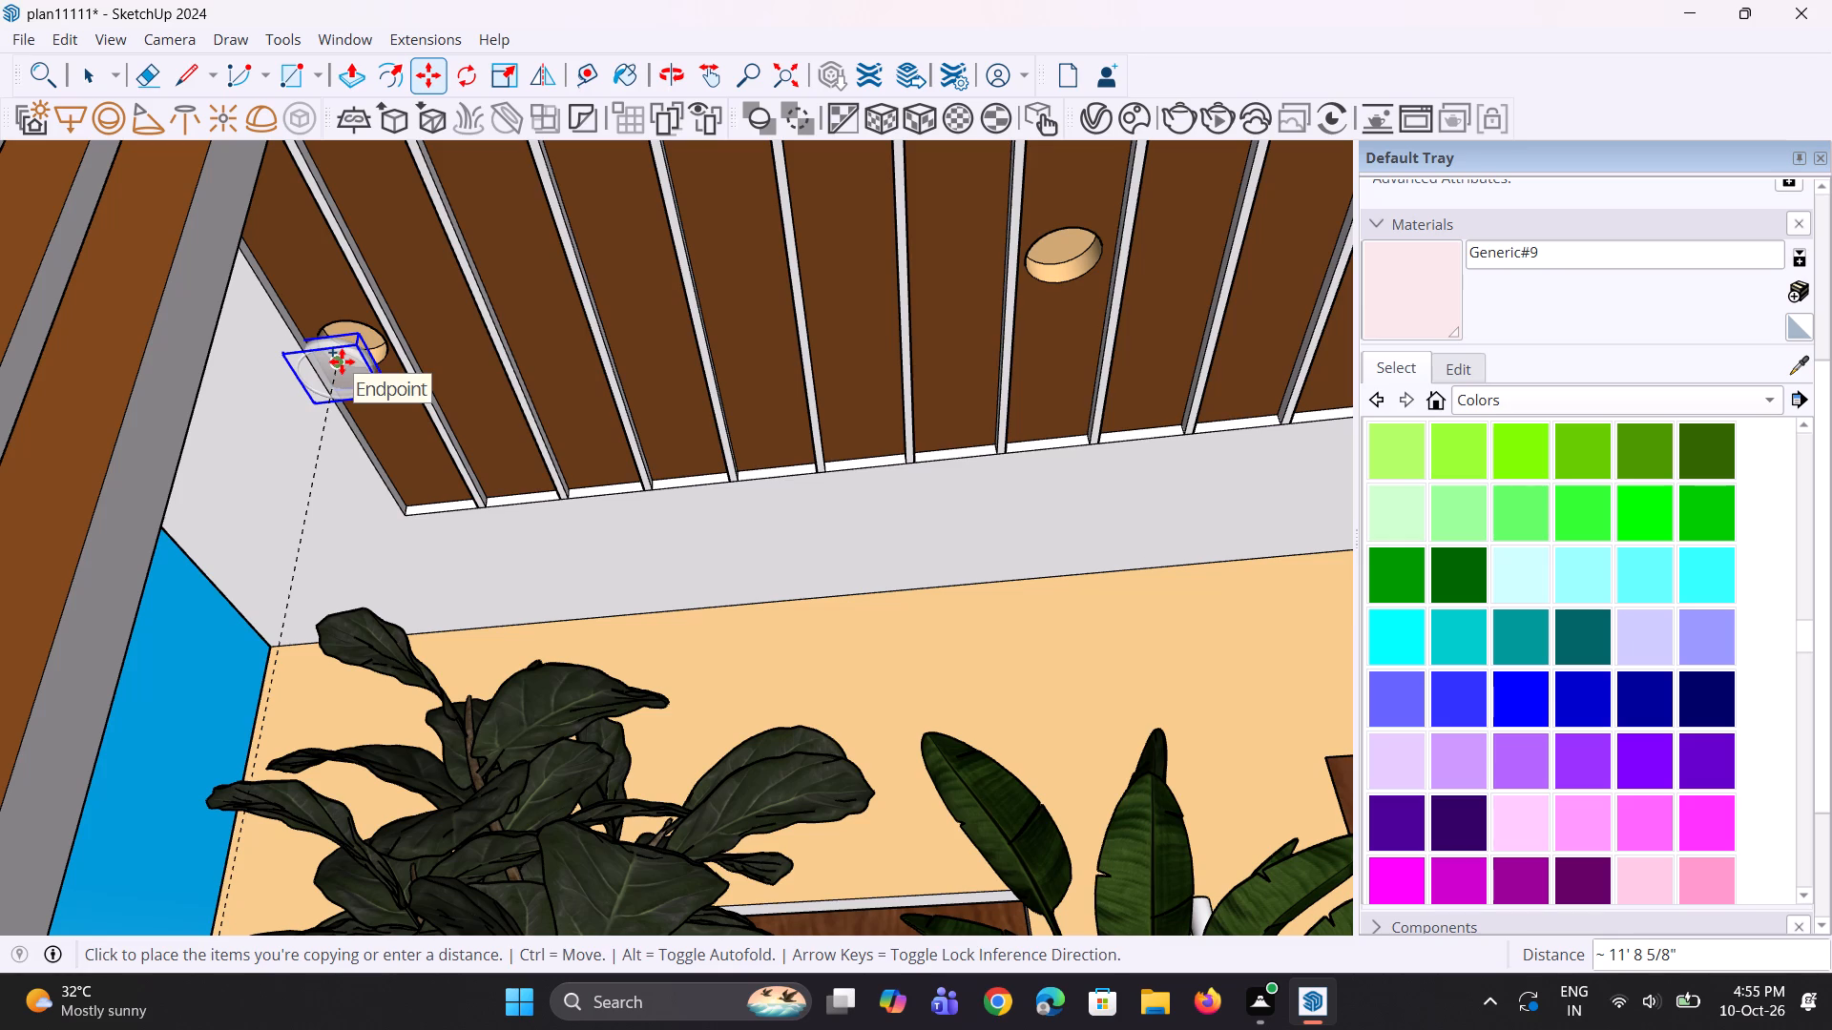
left_click(417, 338)
Move the copied light about 5" sideways to centre it in the slat-side recess.
middle_click_drag(359, 446, 458, 432)
middle_click_drag(457, 424, 635, 573)
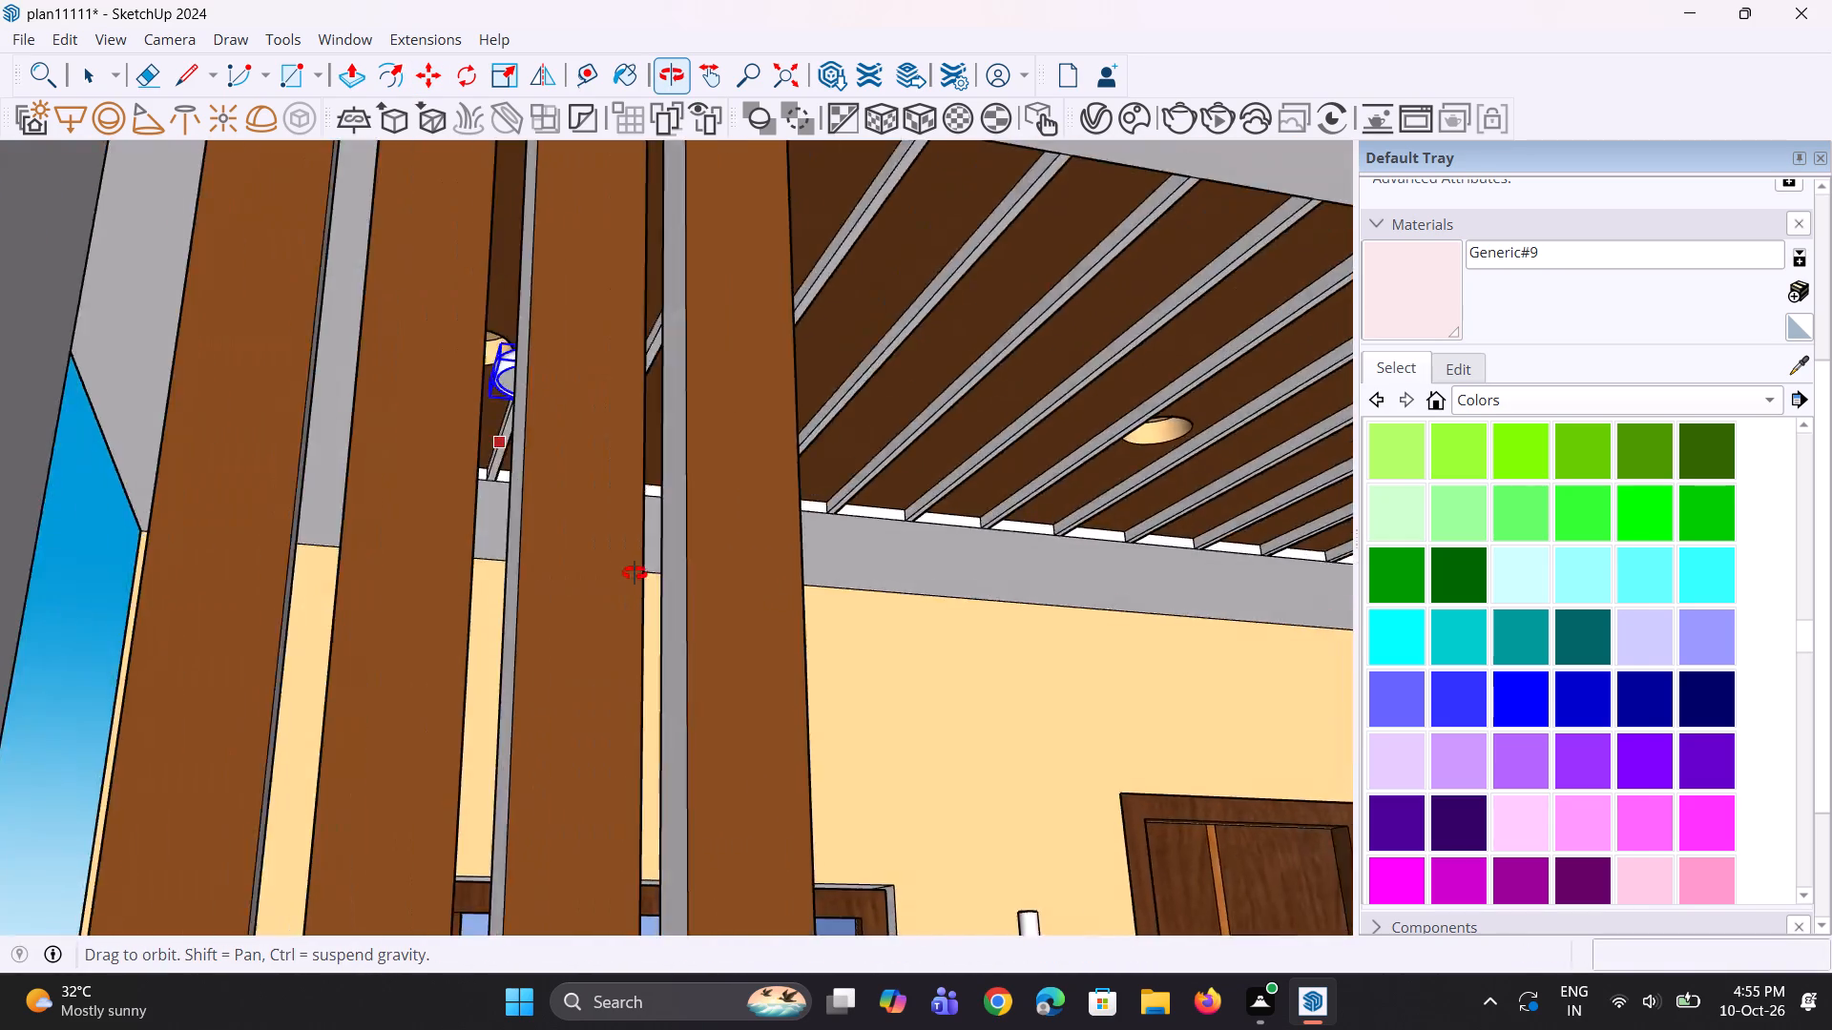
middle_click_drag(635, 573, 825, 659)
scroll(719, 433, "up", 8)
middle_click_drag(697, 457, 635, 361)
left_click(606, 407)
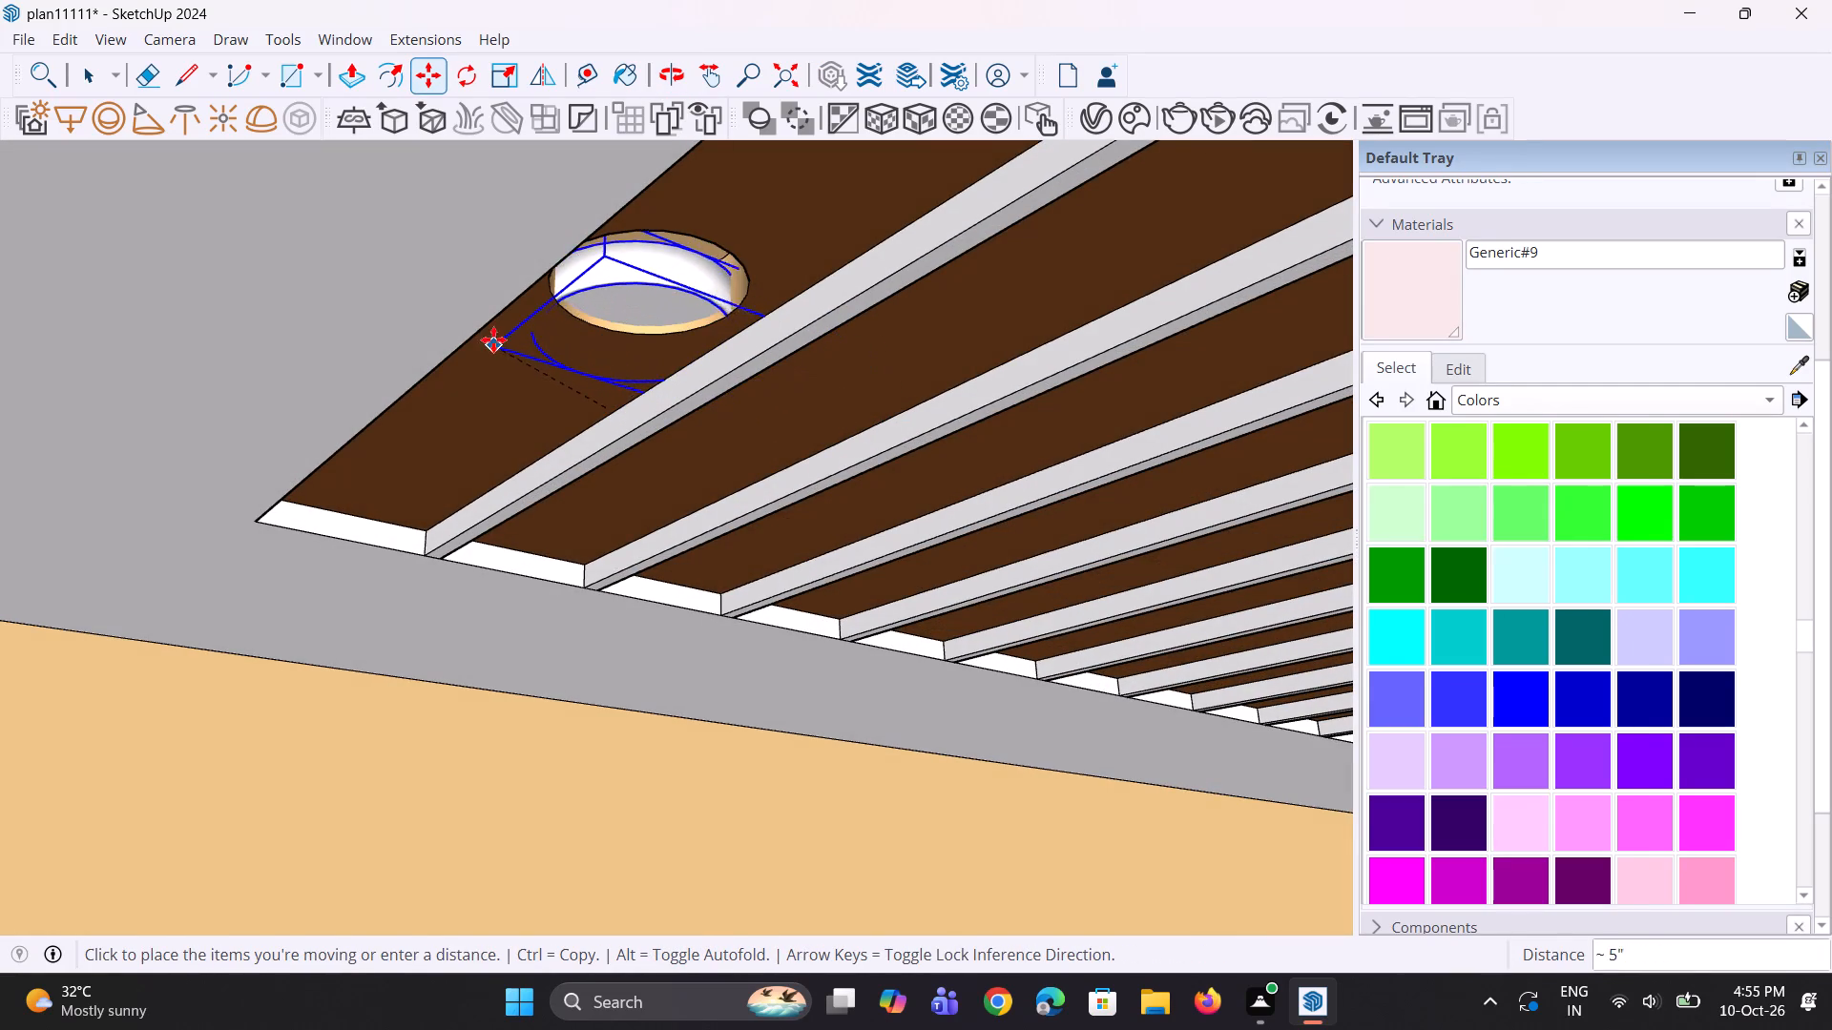
left_click(486, 323)
Copy the light about 5' 11 15/16" along the red axis to the middle recess of this balcony ceiling.
middle_click_drag(1113, 505, 593, 494)
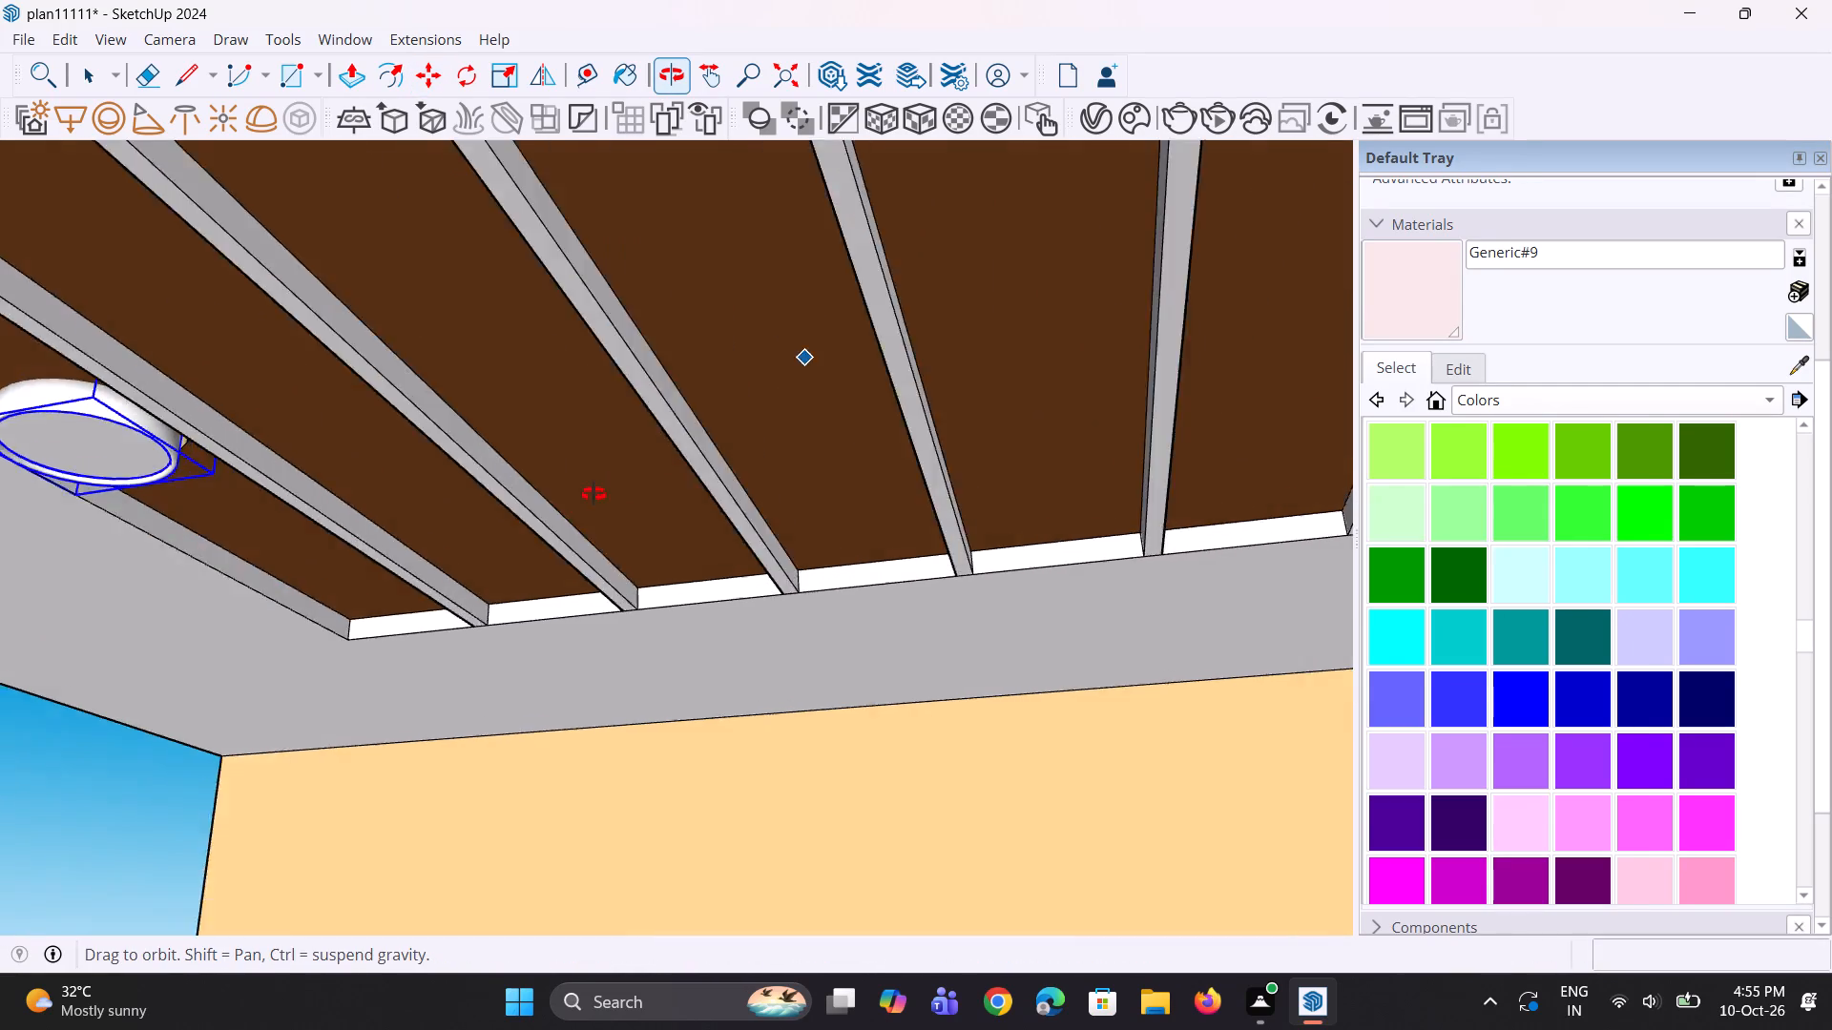
middle_click_drag(593, 494, 582, 497)
scroll(568, 505, "down", 8)
middle_click_drag(598, 527, 575, 532)
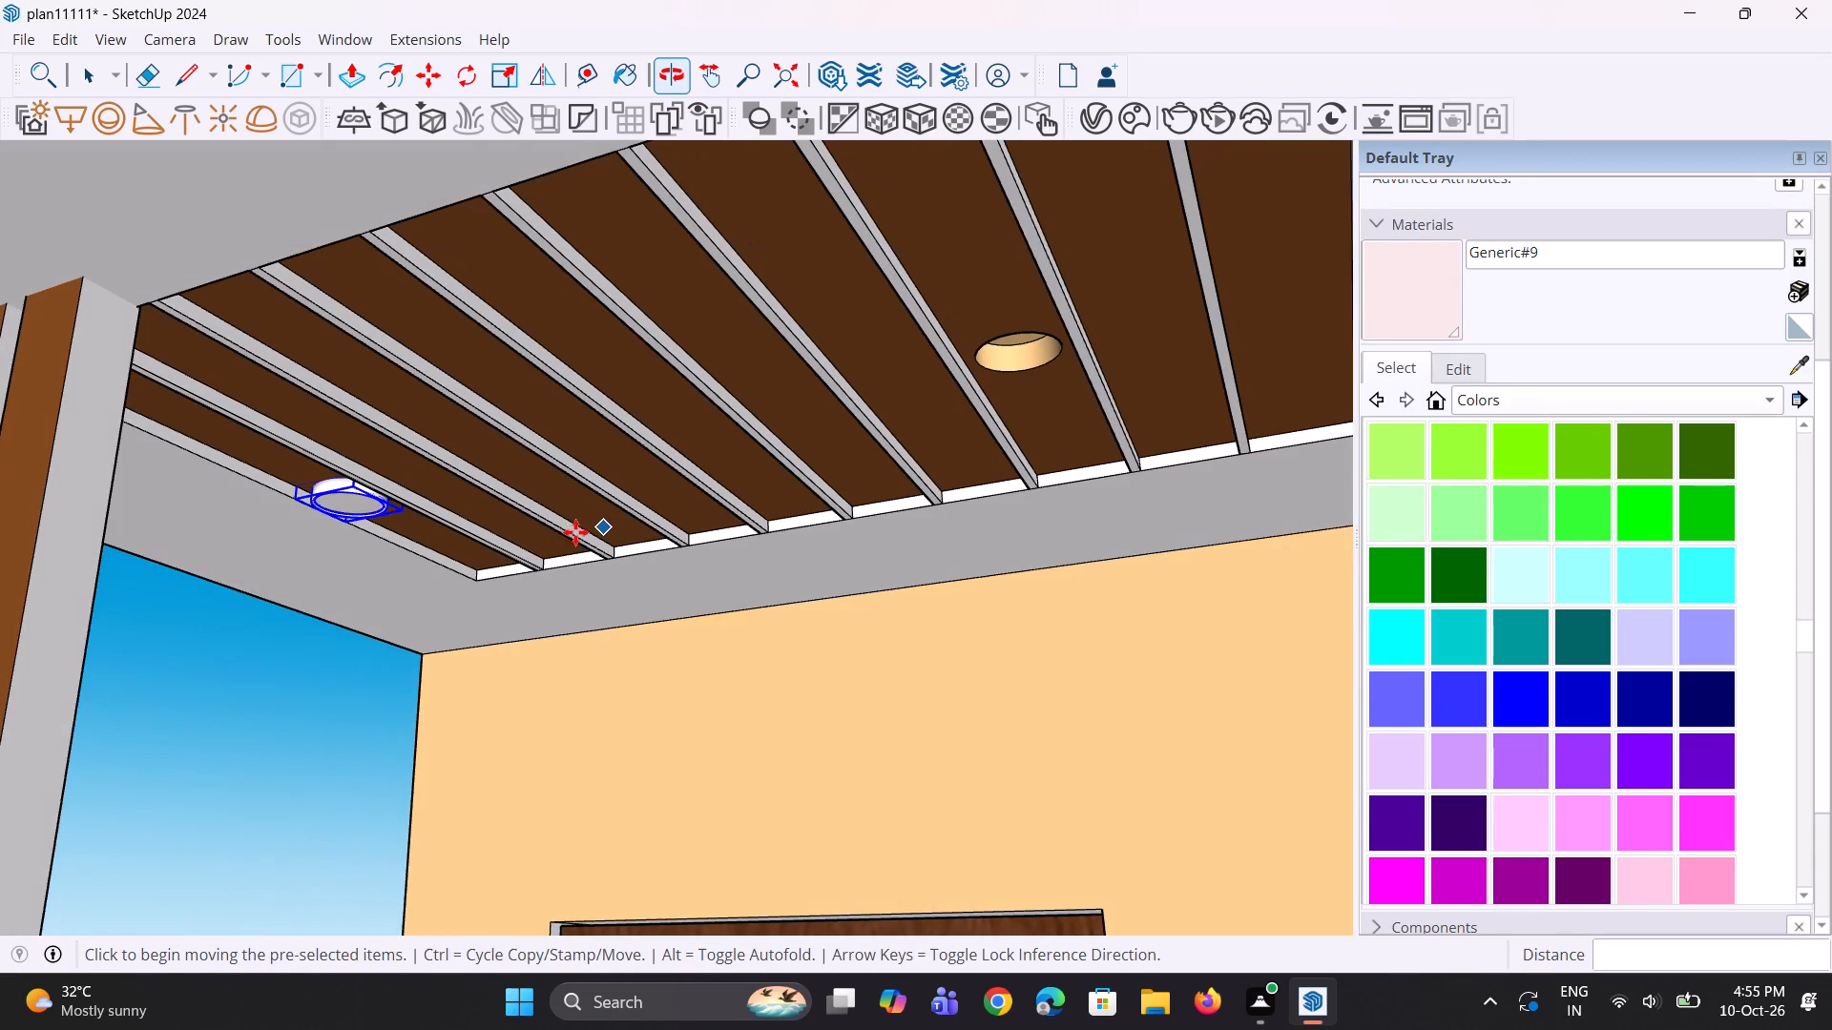
key("m")
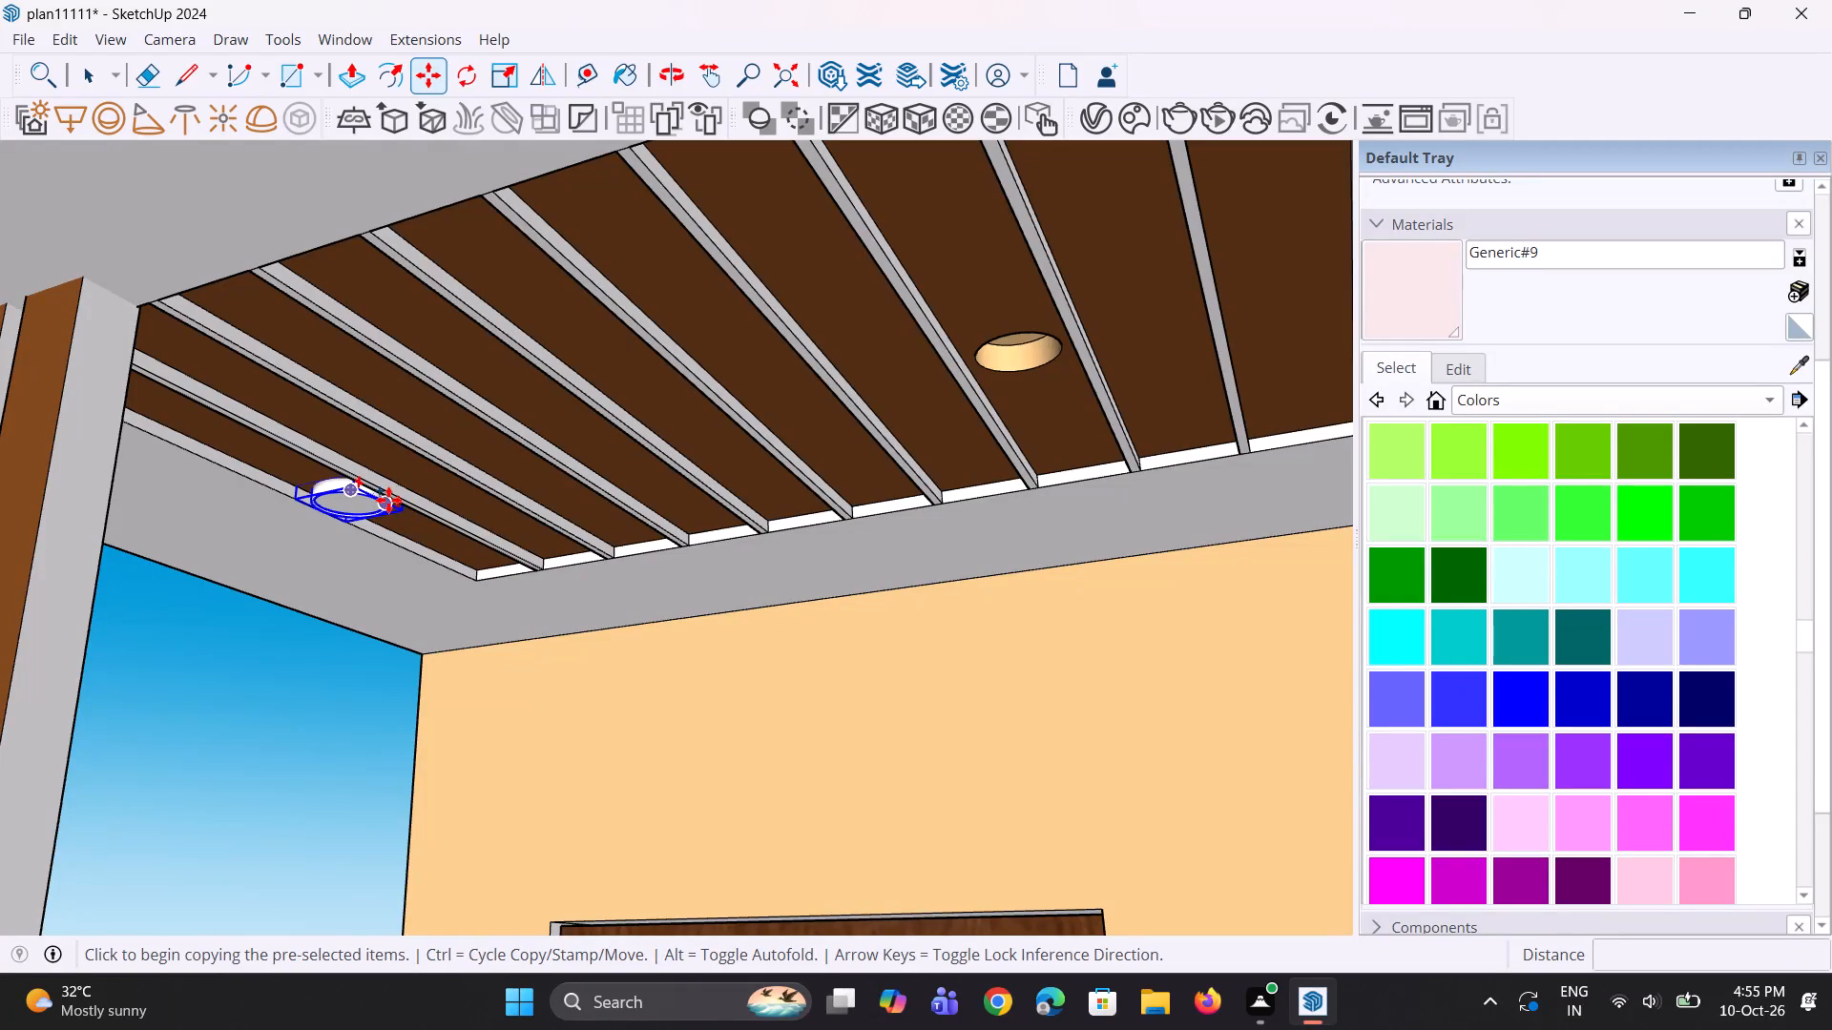
left_click(388, 500)
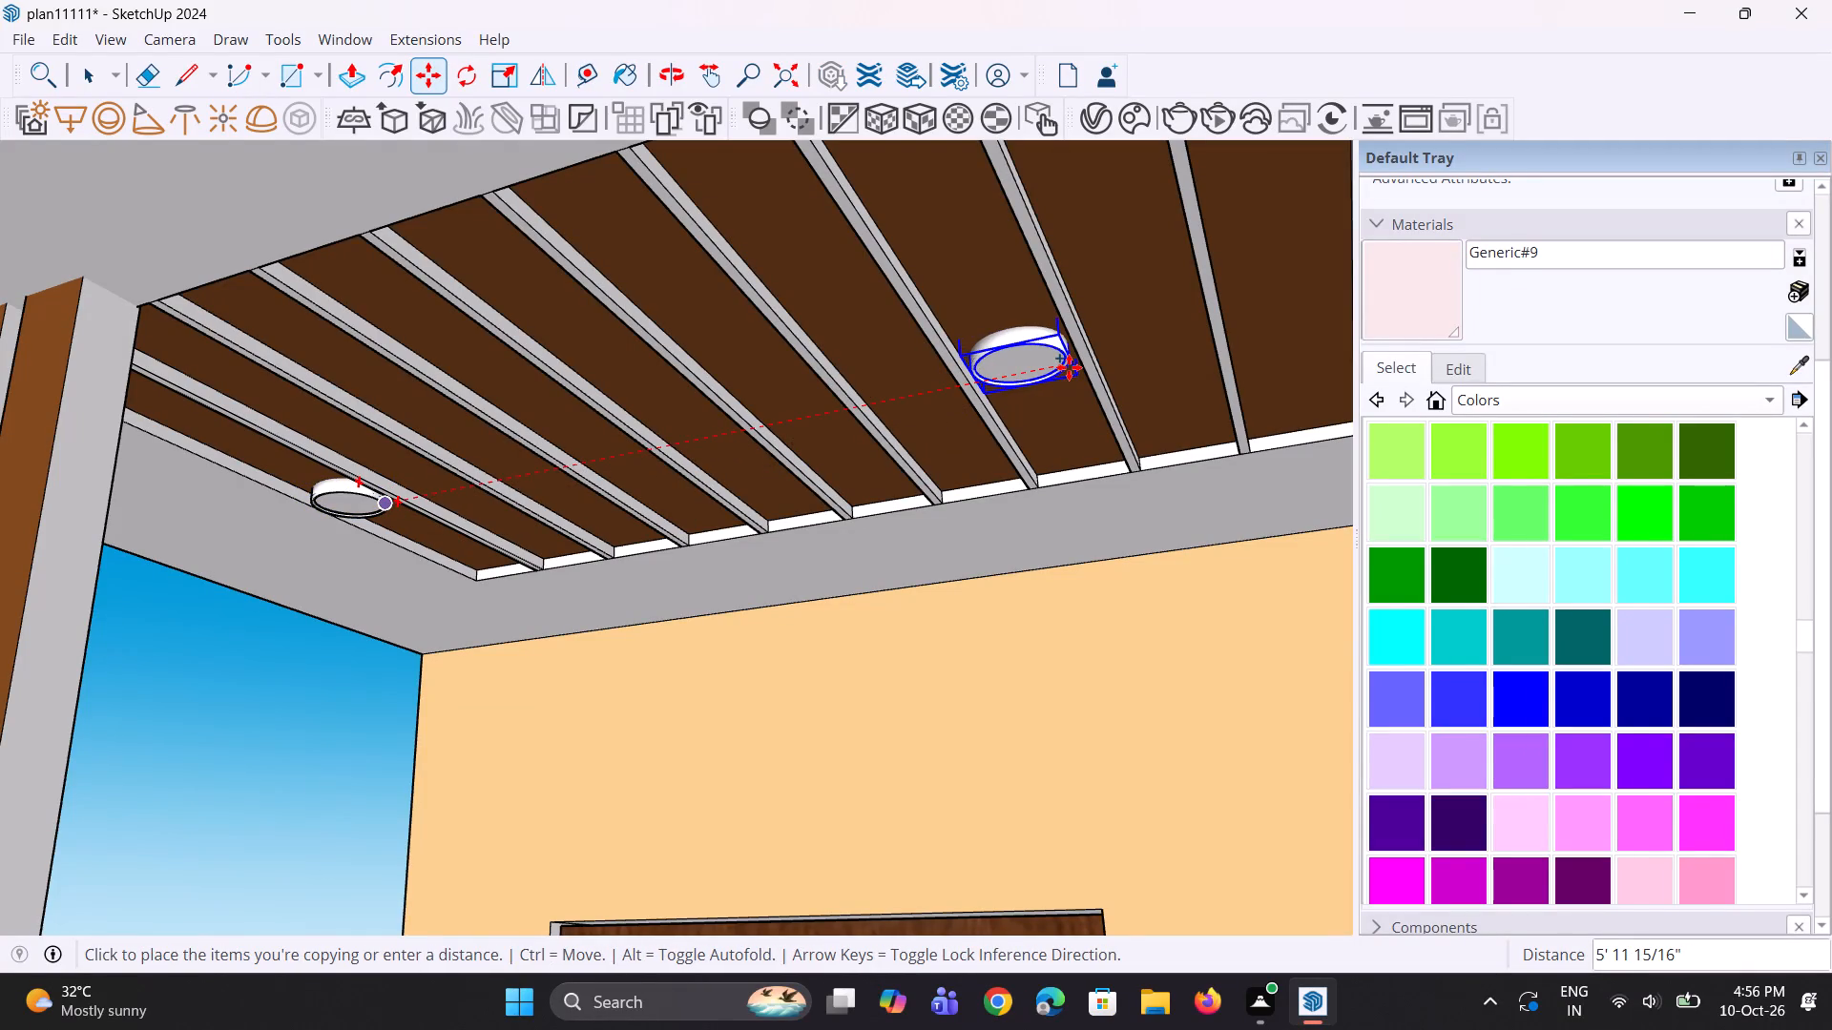
left_click(1069, 367)
Copy the middle light along the red axis to the remaining recess near the slatted column in the same balcony ceiling.
scroll(896, 468, "down", 9)
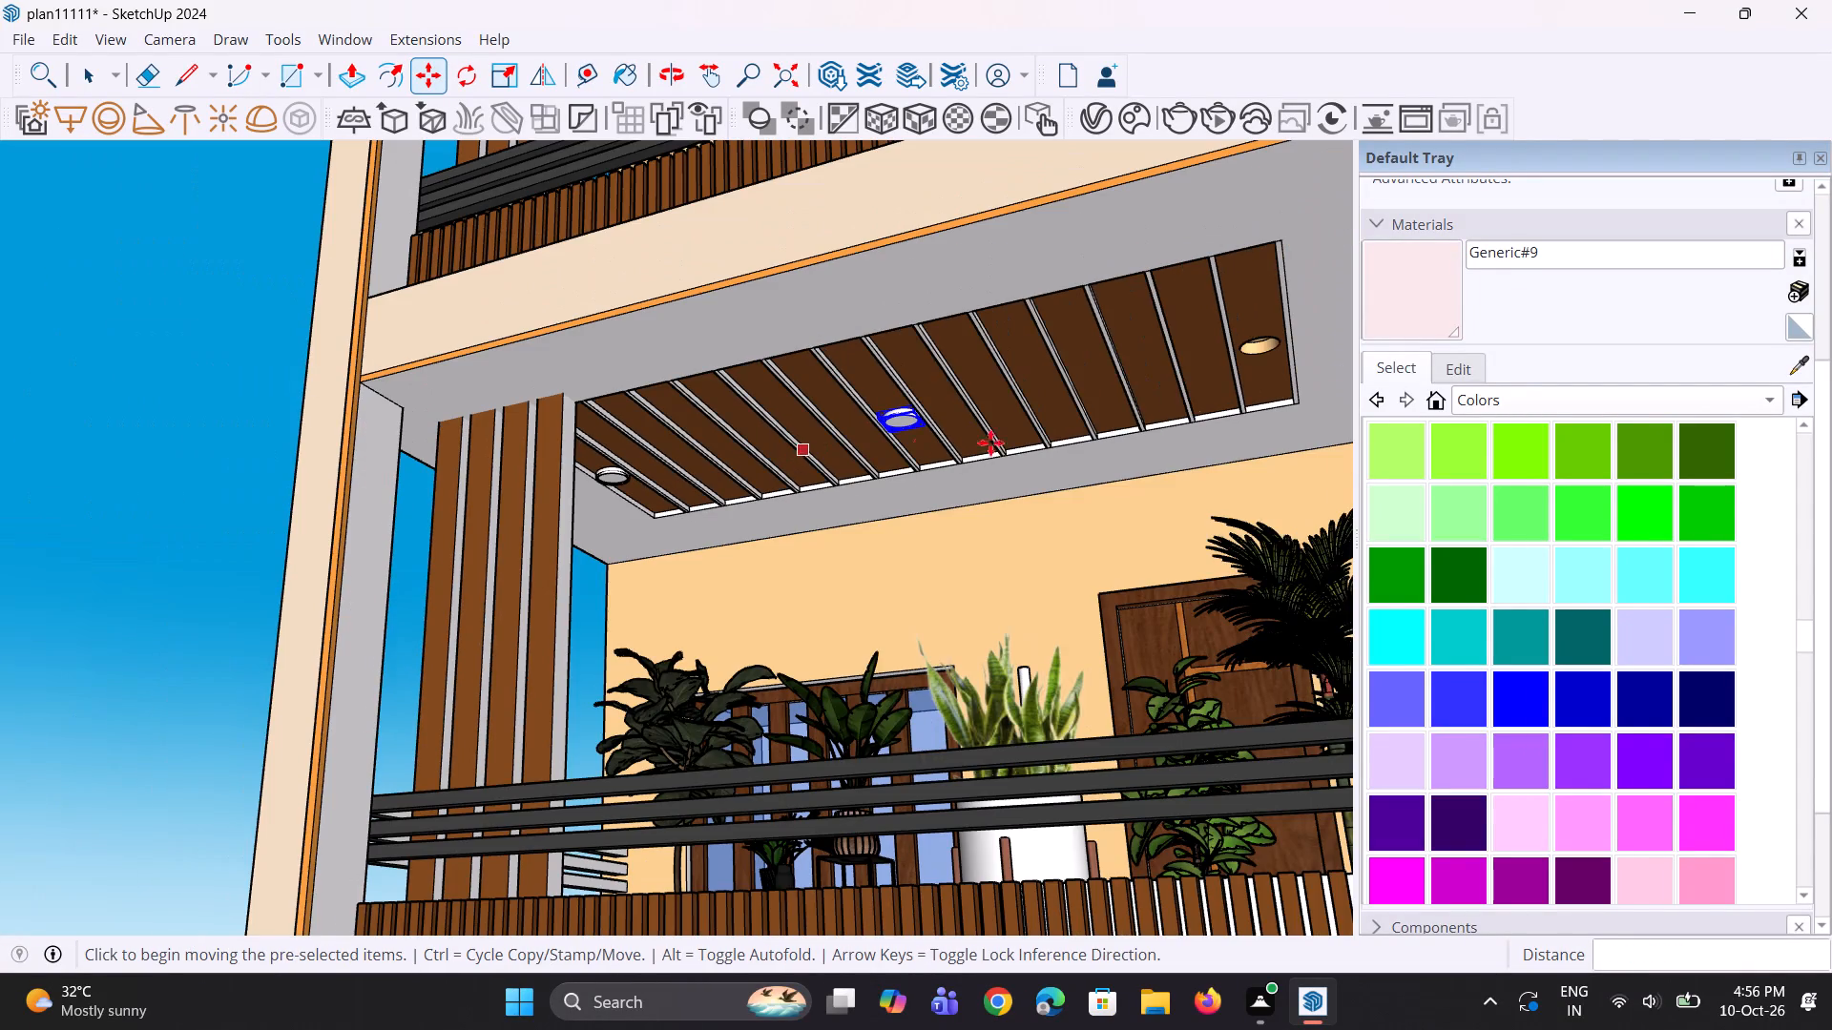
scroll(1239, 403, "up", 6)
key("m")
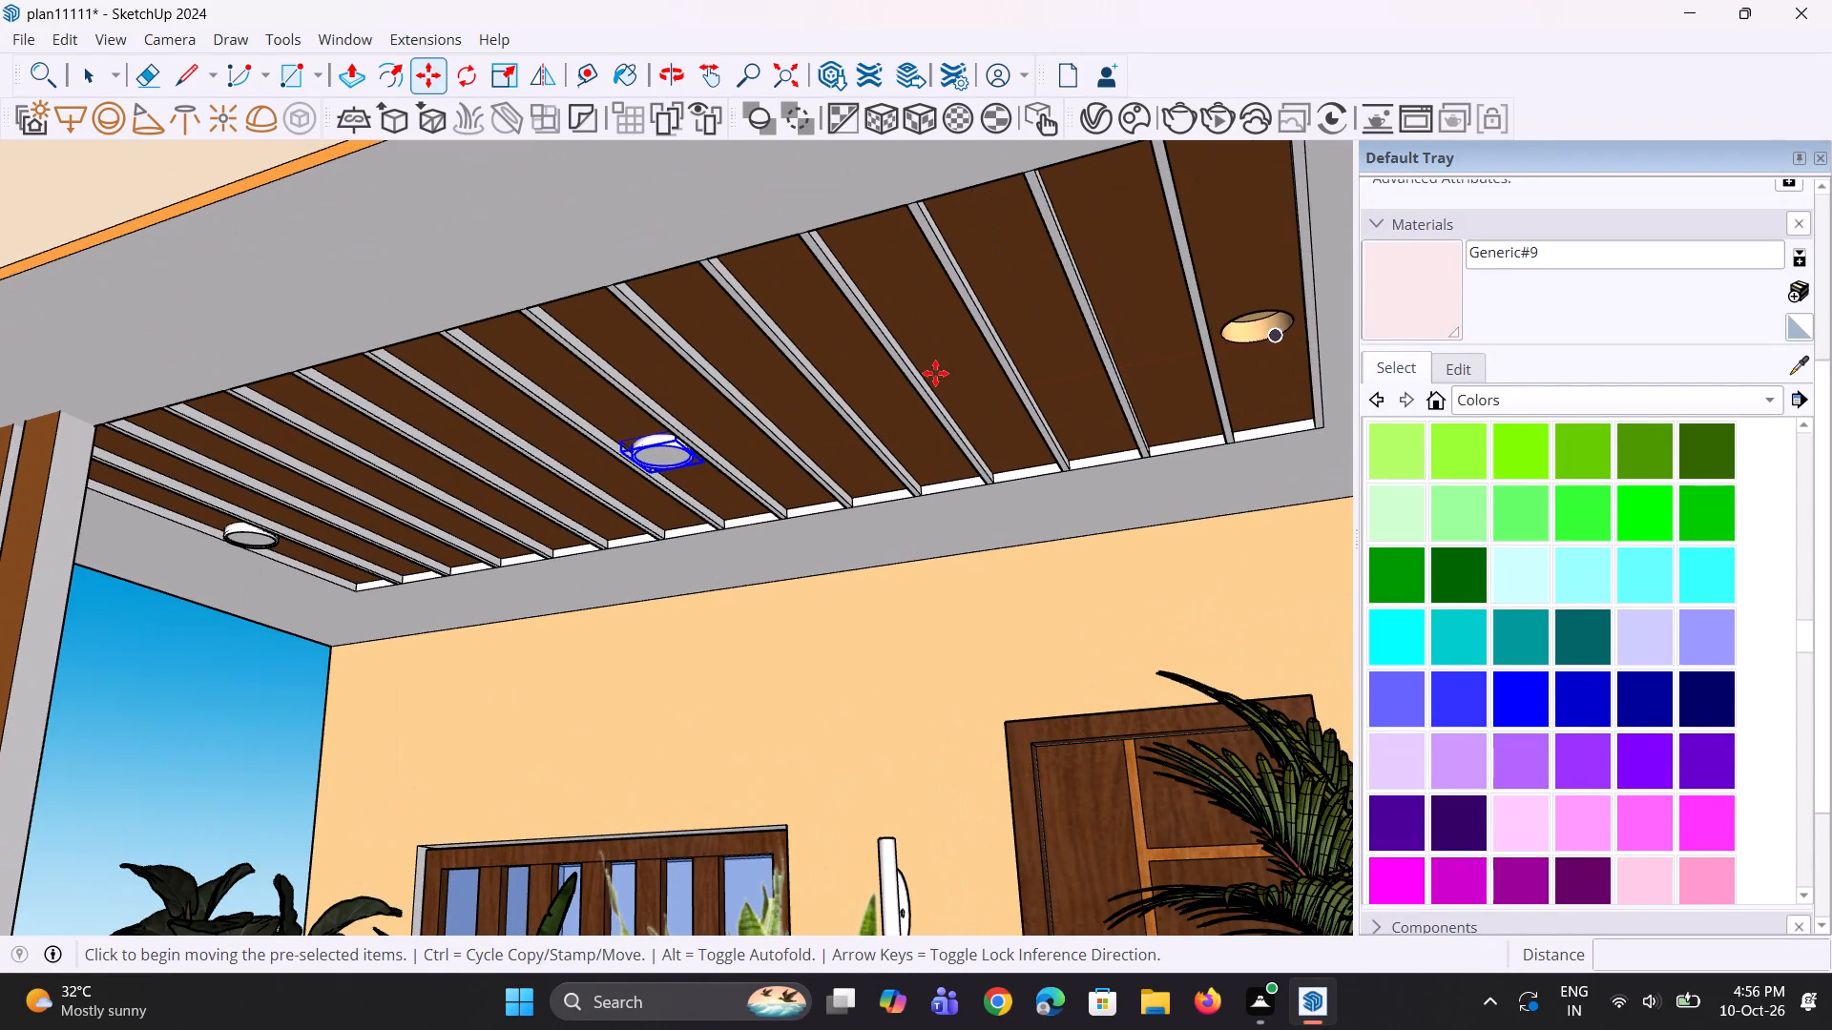
left_click(641, 464)
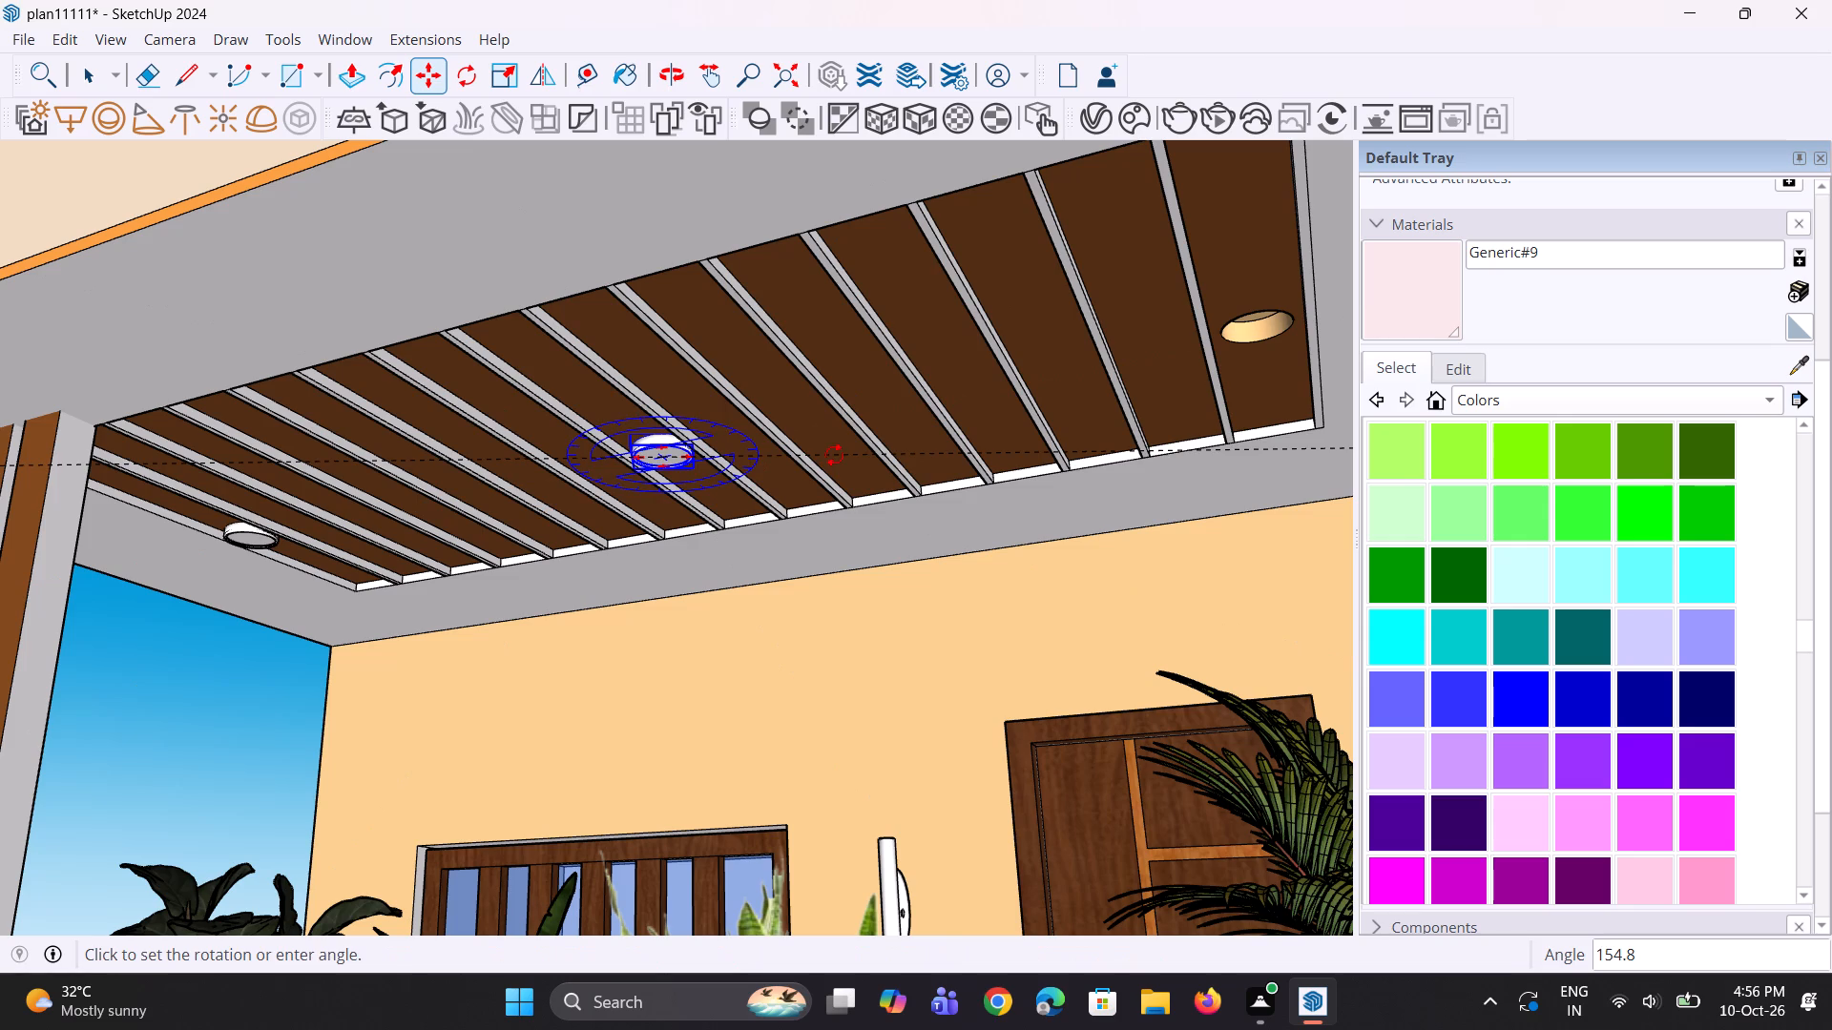
key("Escape")
key("m")
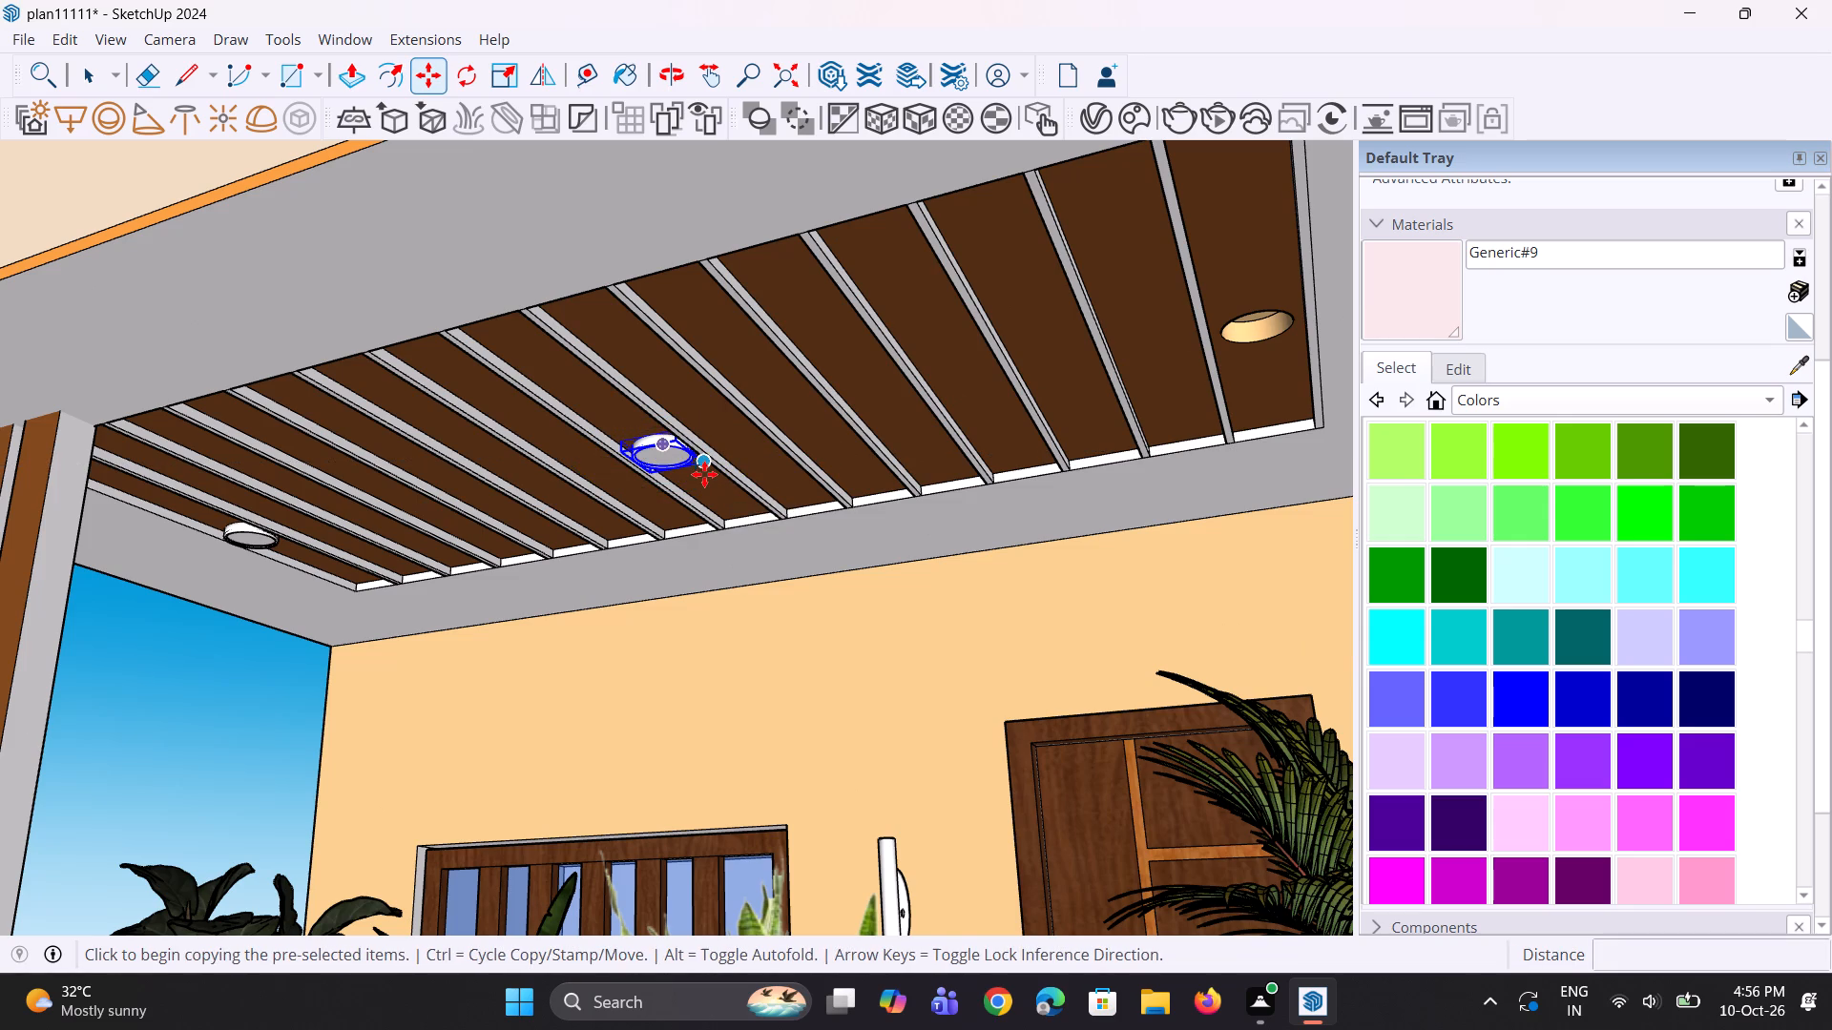
left_click(704, 474)
scroll(797, 473, "down", 4)
scroll(1143, 384, "up", 2)
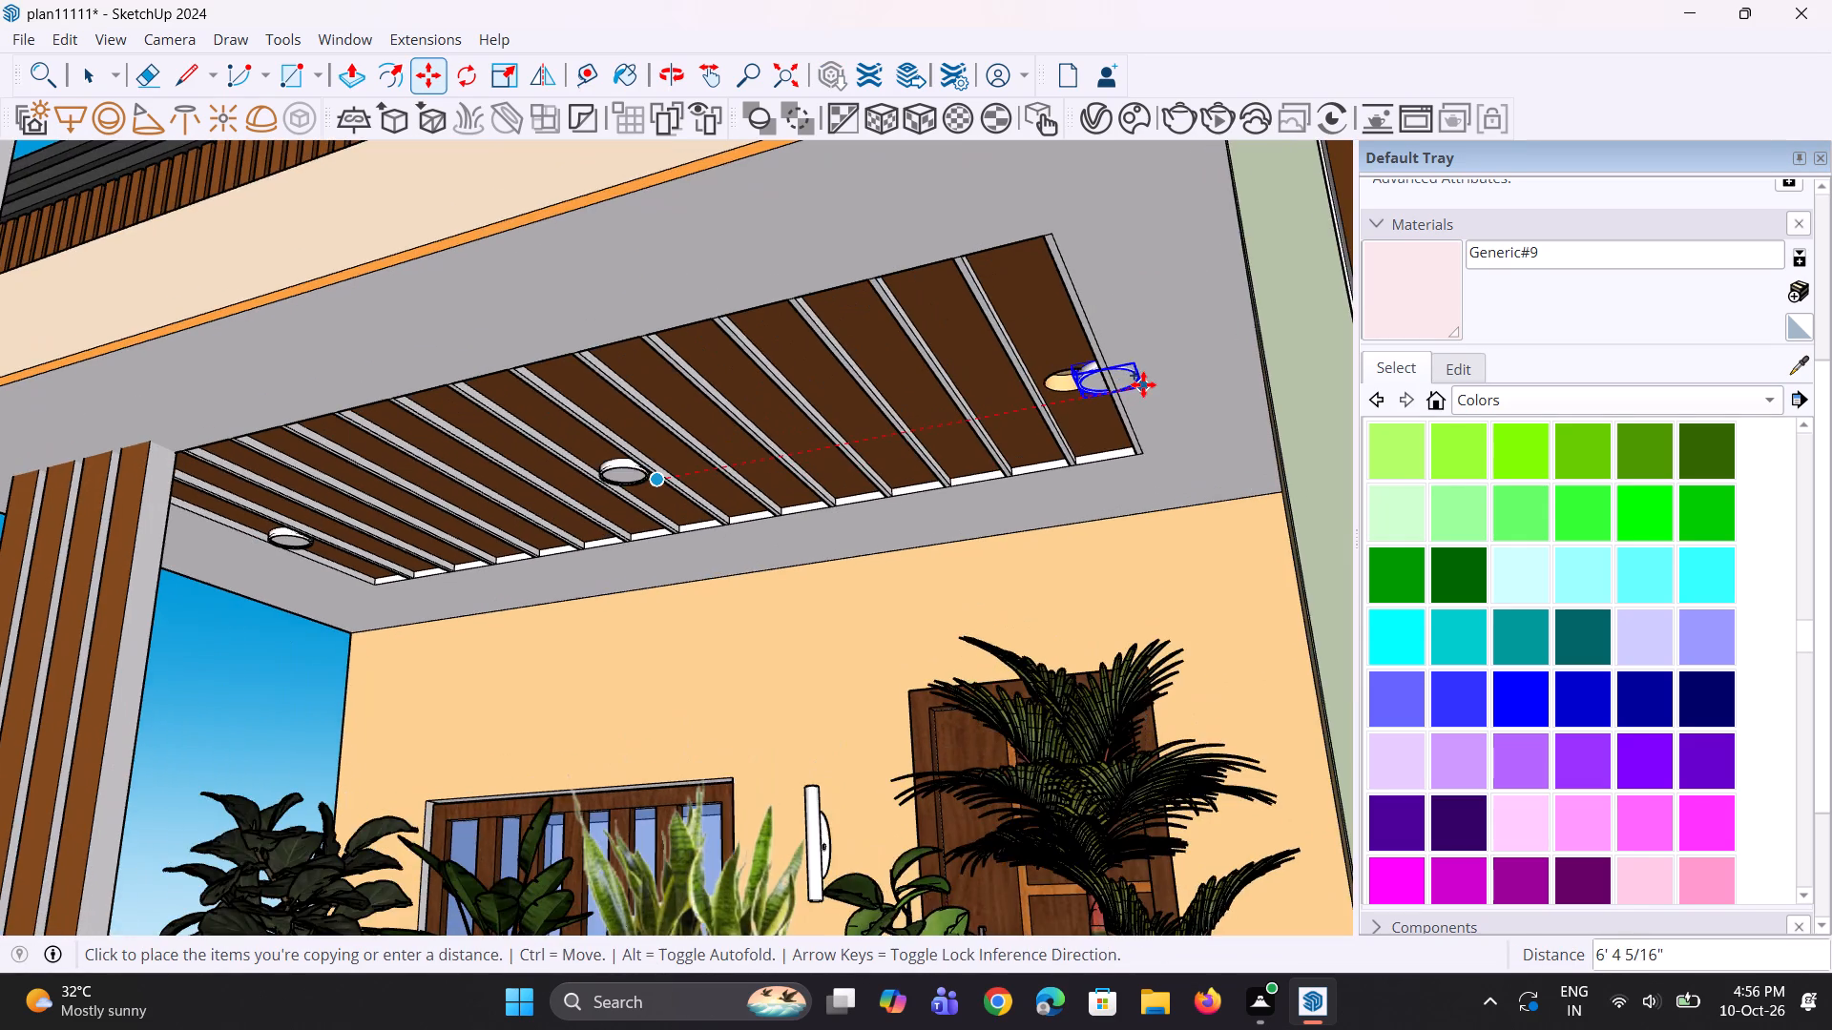
scroll(1132, 389, "up", 2)
left_click(1105, 393)
Copy the light farthest from the slatted column up about 11' 10 3/8" to the matching recess in the top-floor balcony ceiling.
scroll(1133, 443, "down", 4)
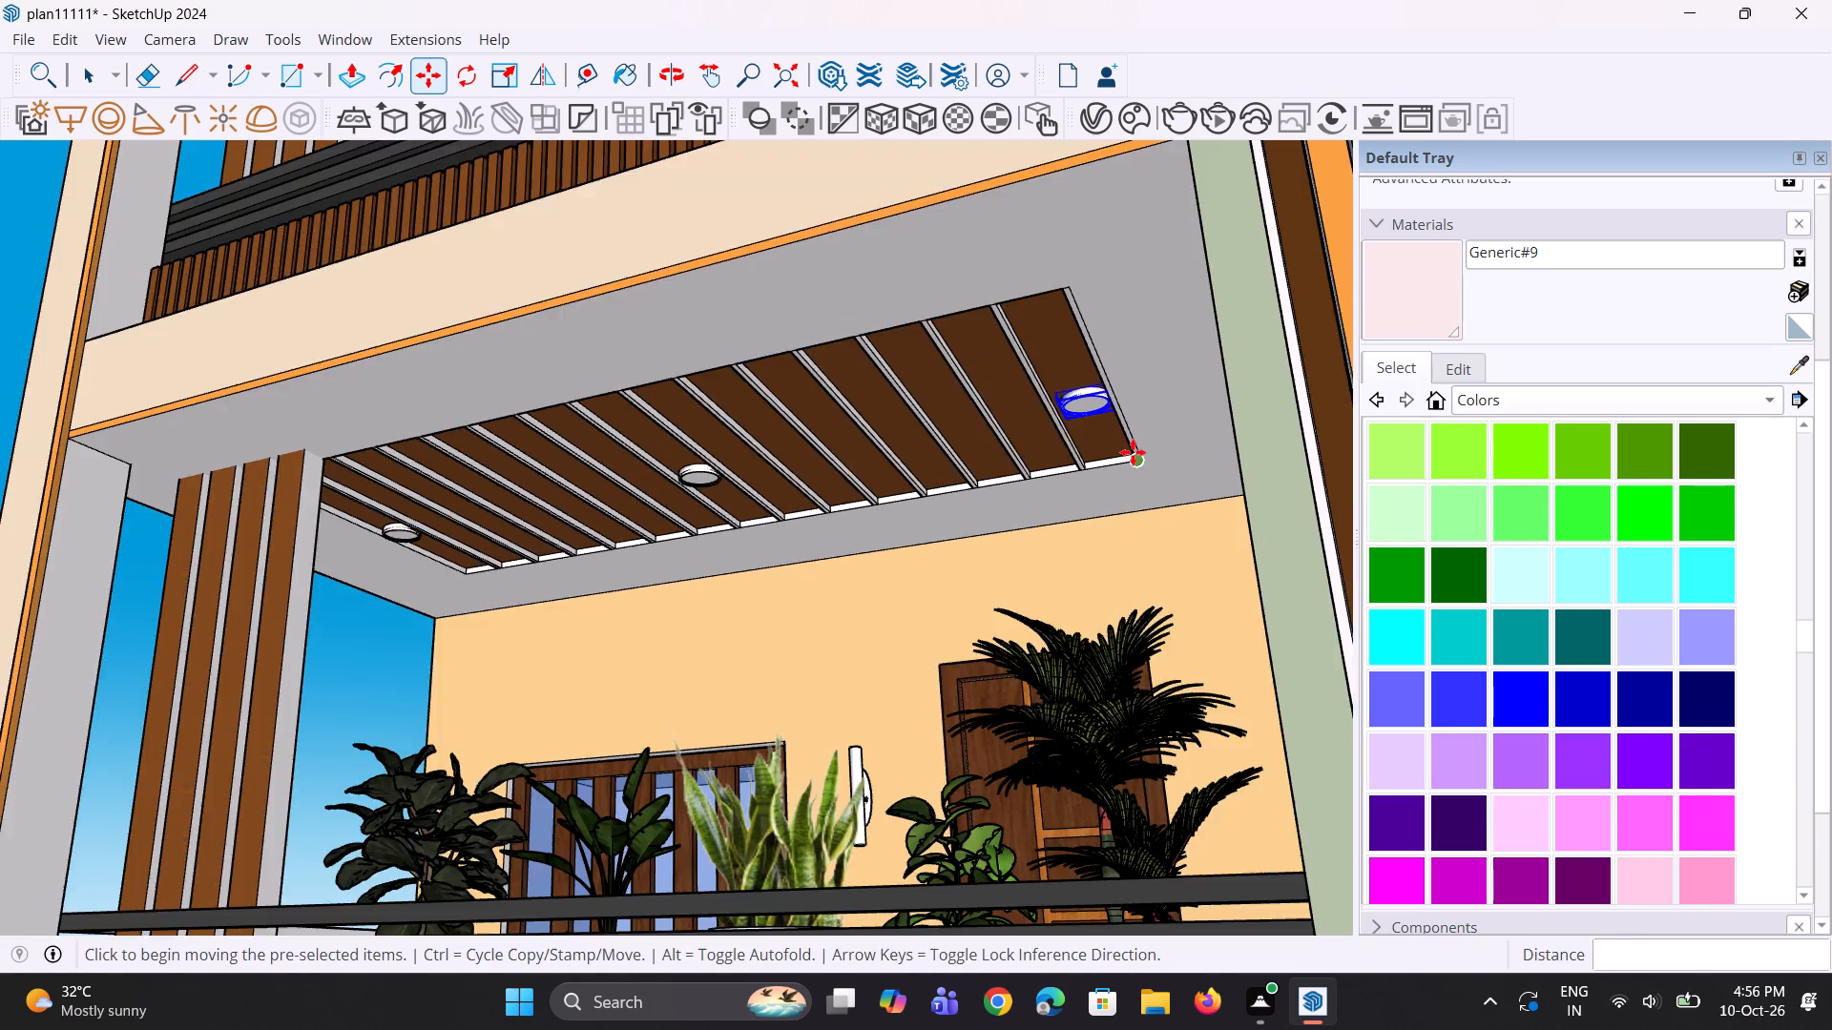
scroll(1133, 452, "down", 14)
scroll(1030, 203, "up", 3)
scroll(1018, 366, "down", 3)
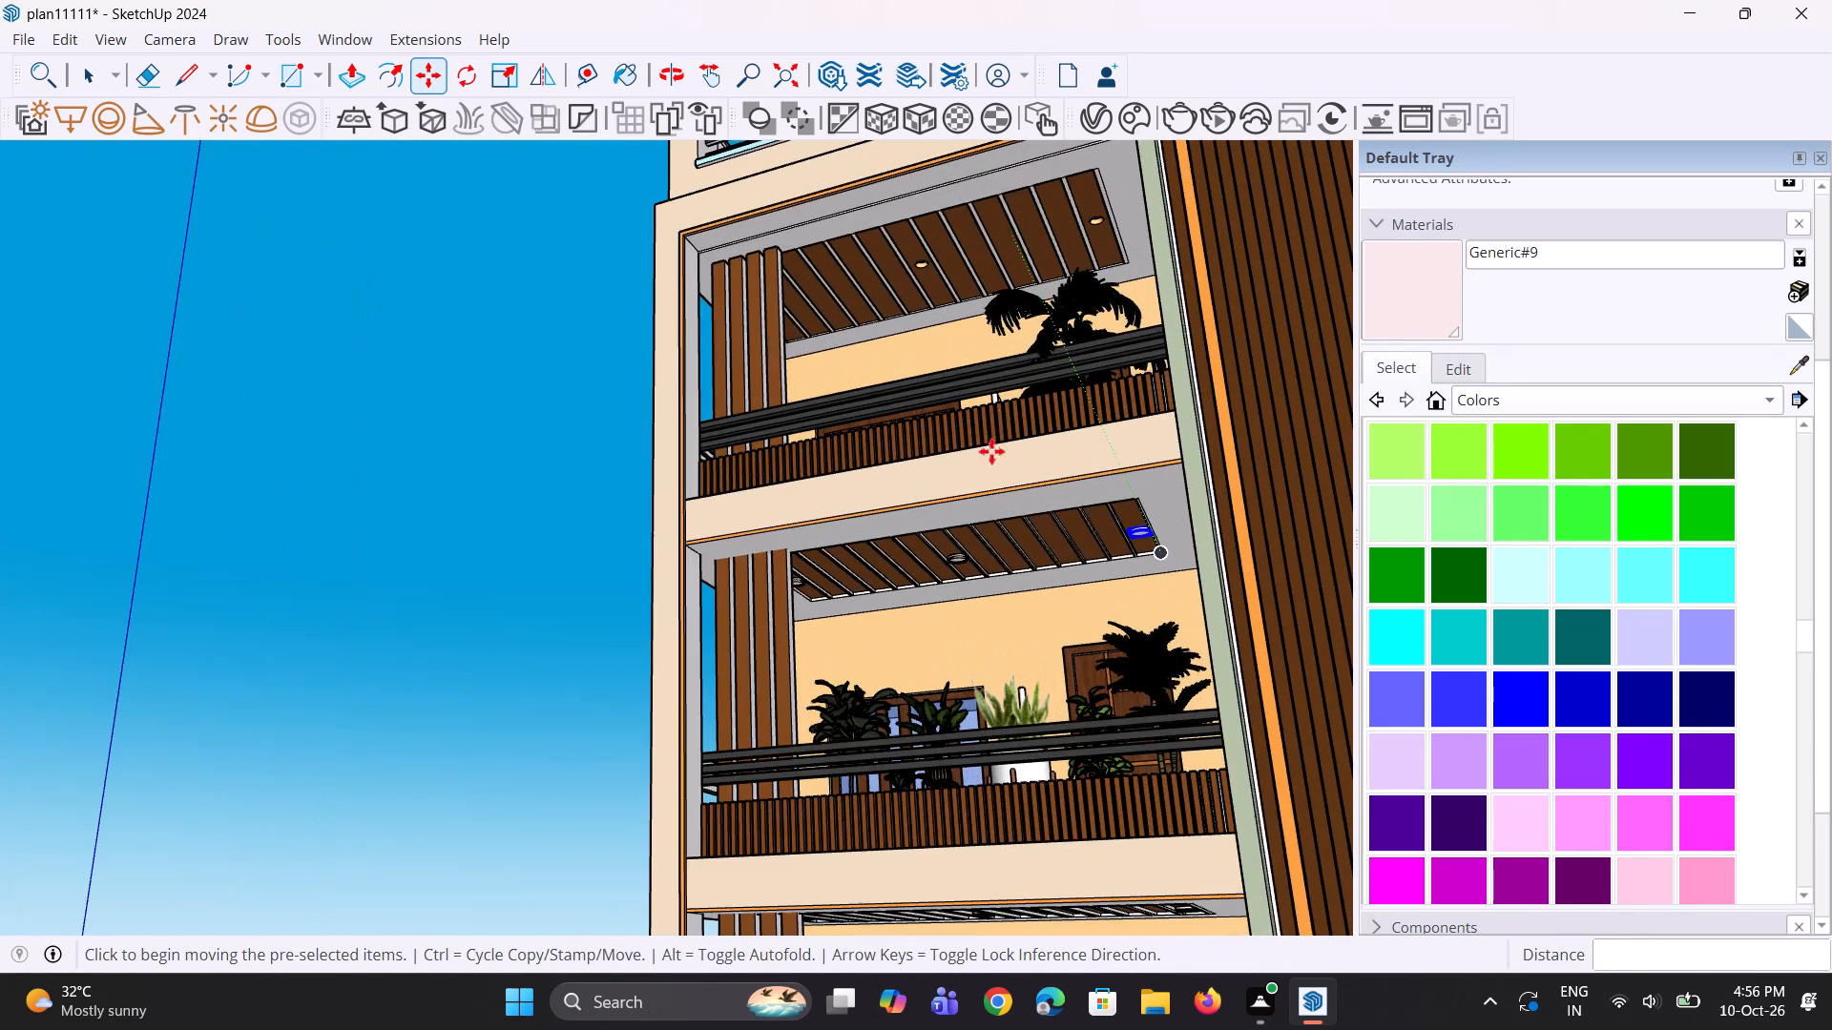
middle_click_drag(996, 473, 1028, 510)
scroll(1030, 504, "up", 1)
scroll(943, 549, "down", 9)
middle_click_drag(942, 529, 1091, 499)
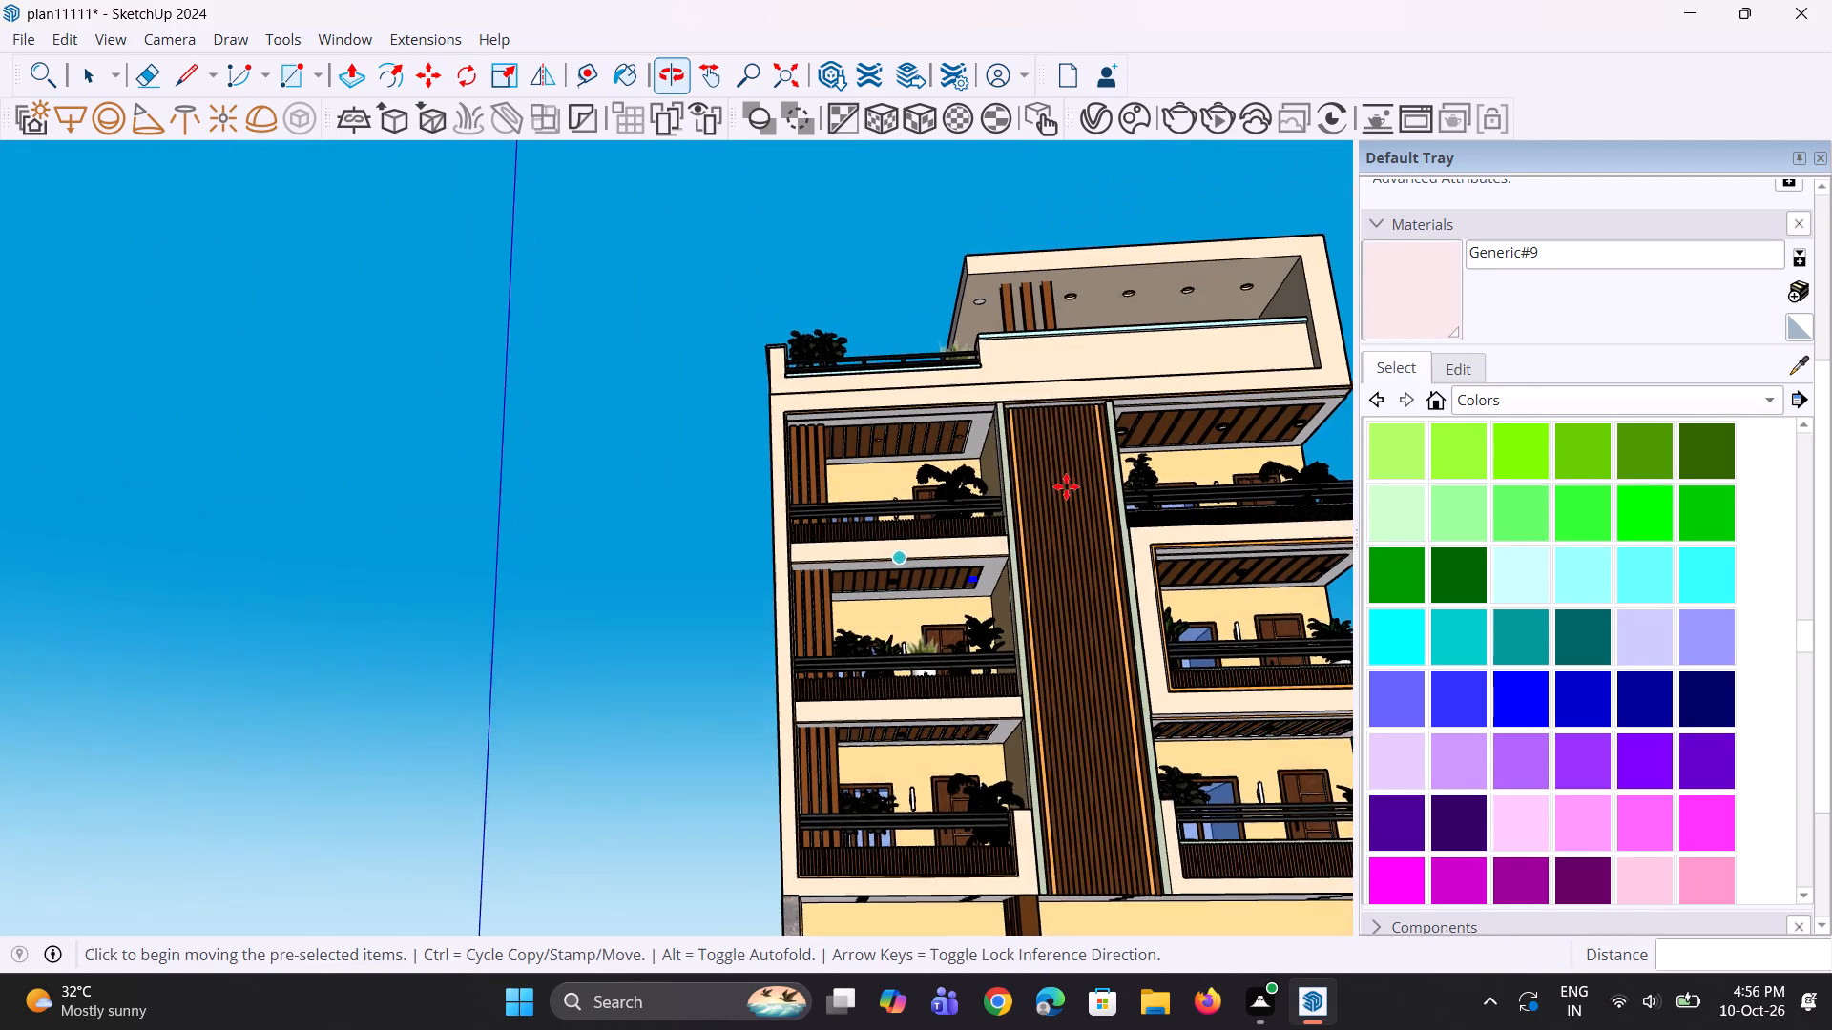
scroll(1002, 446, "up", 18)
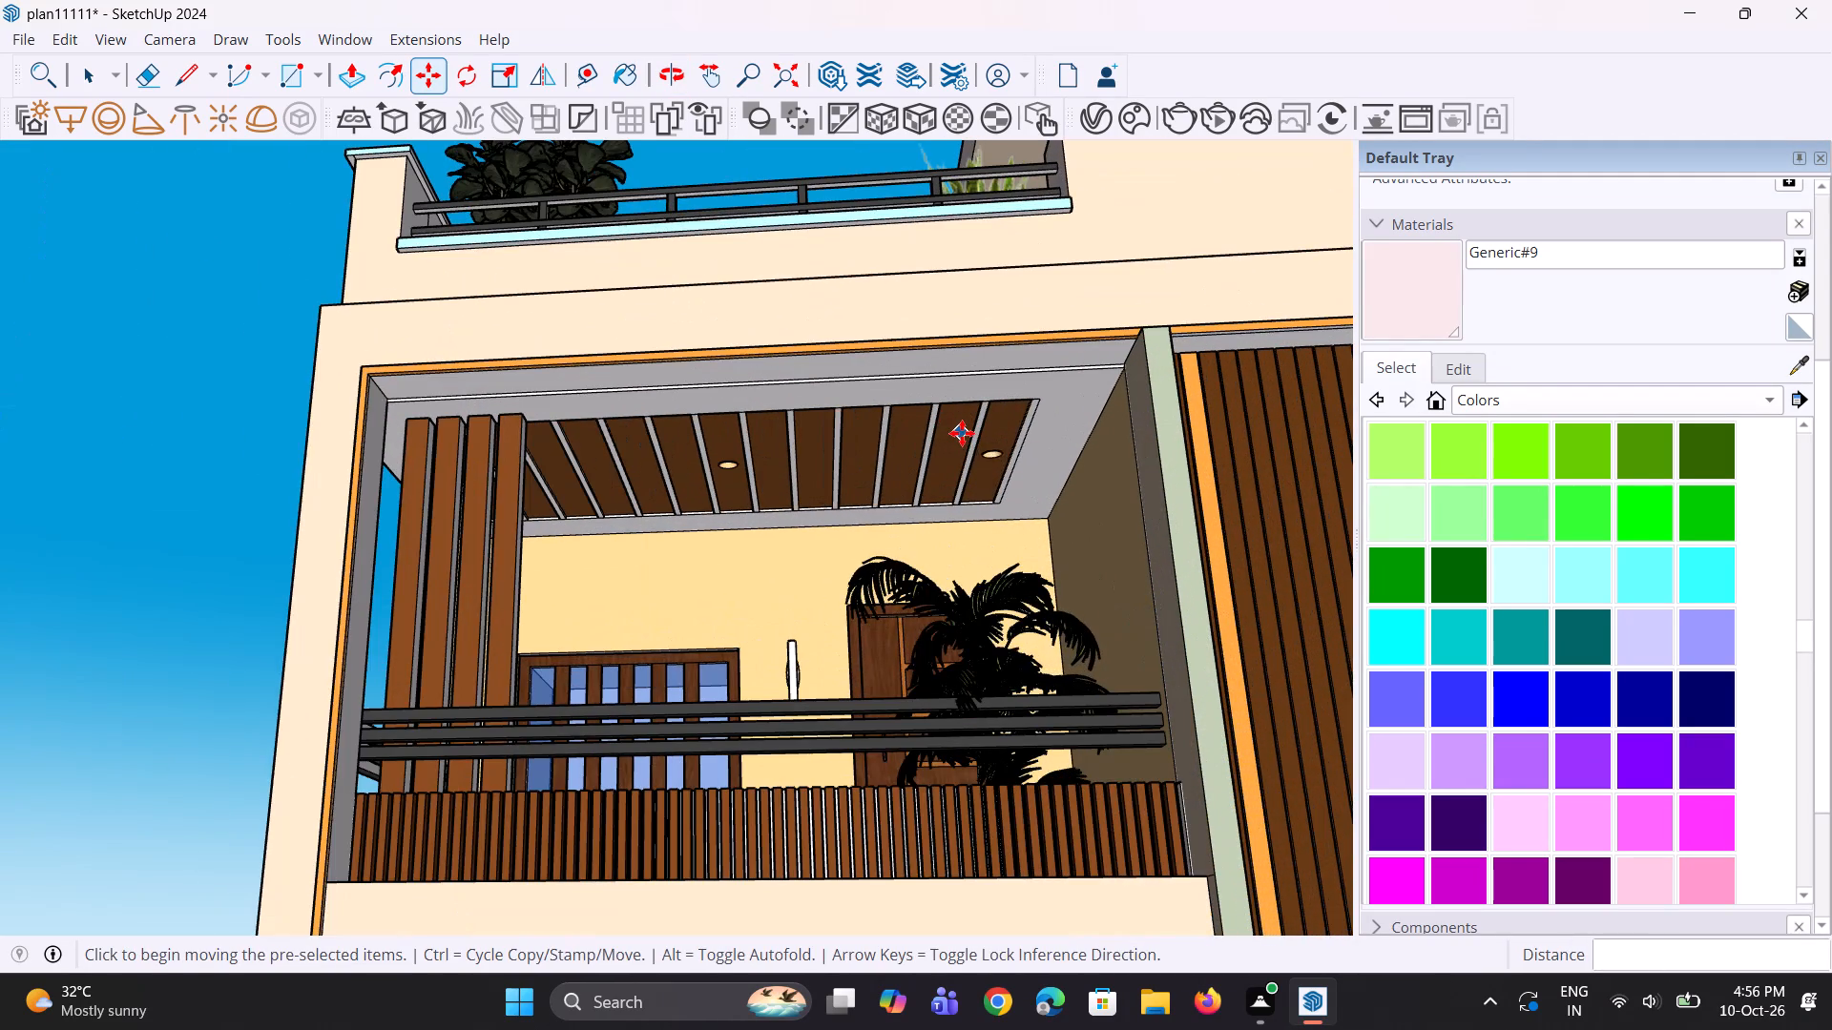
key("m")
scroll(972, 460, "down", 4)
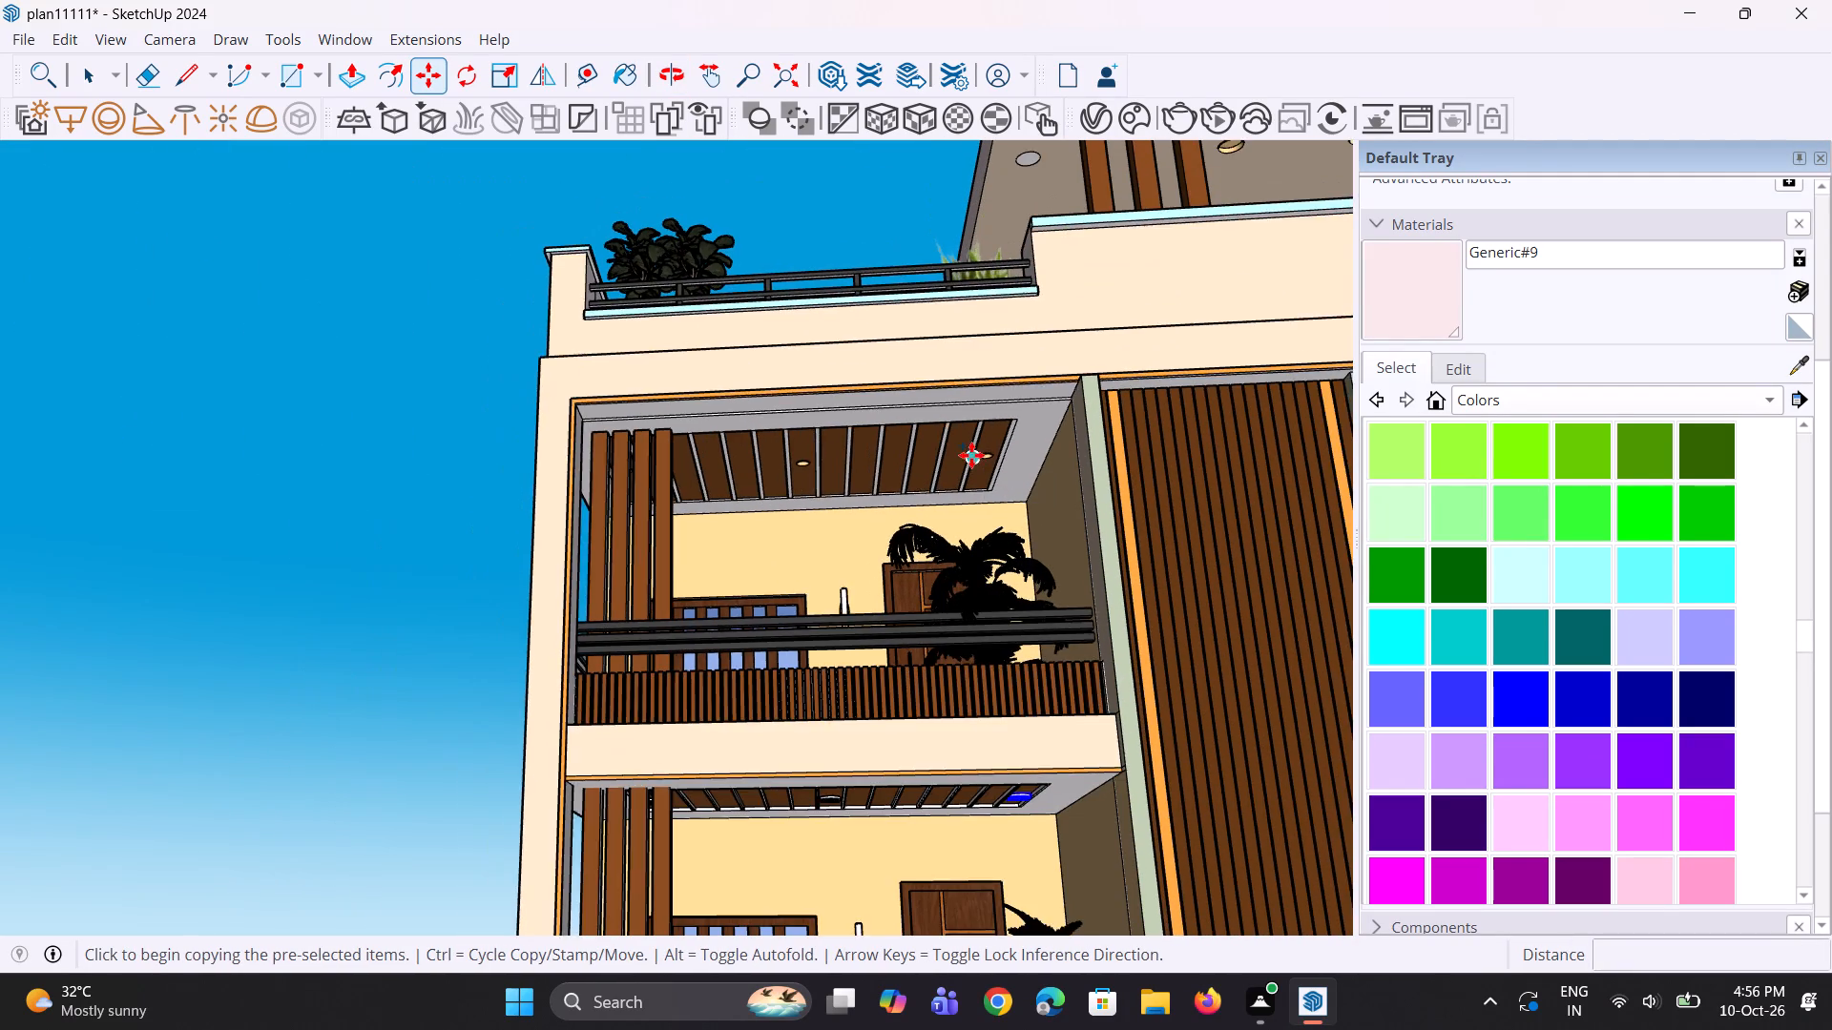
scroll(971, 455, "down", 1)
left_click(1010, 770)
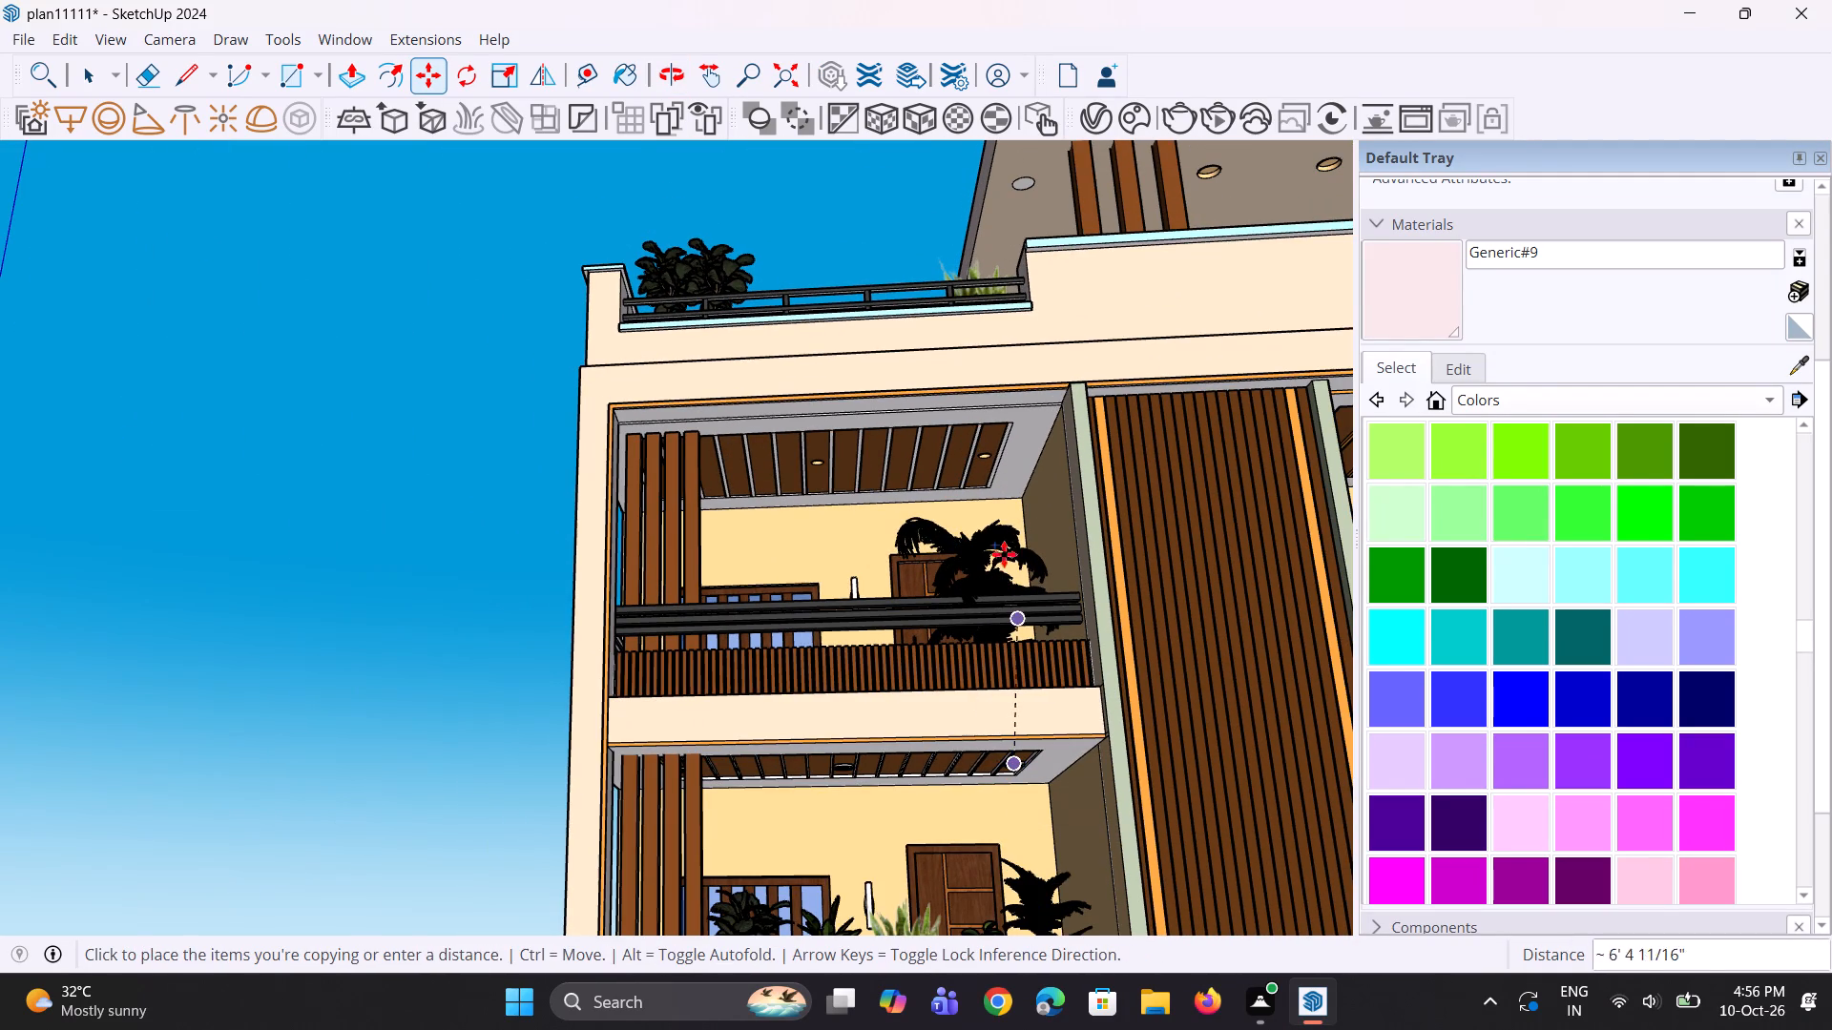
scroll(999, 458, "up", 13)
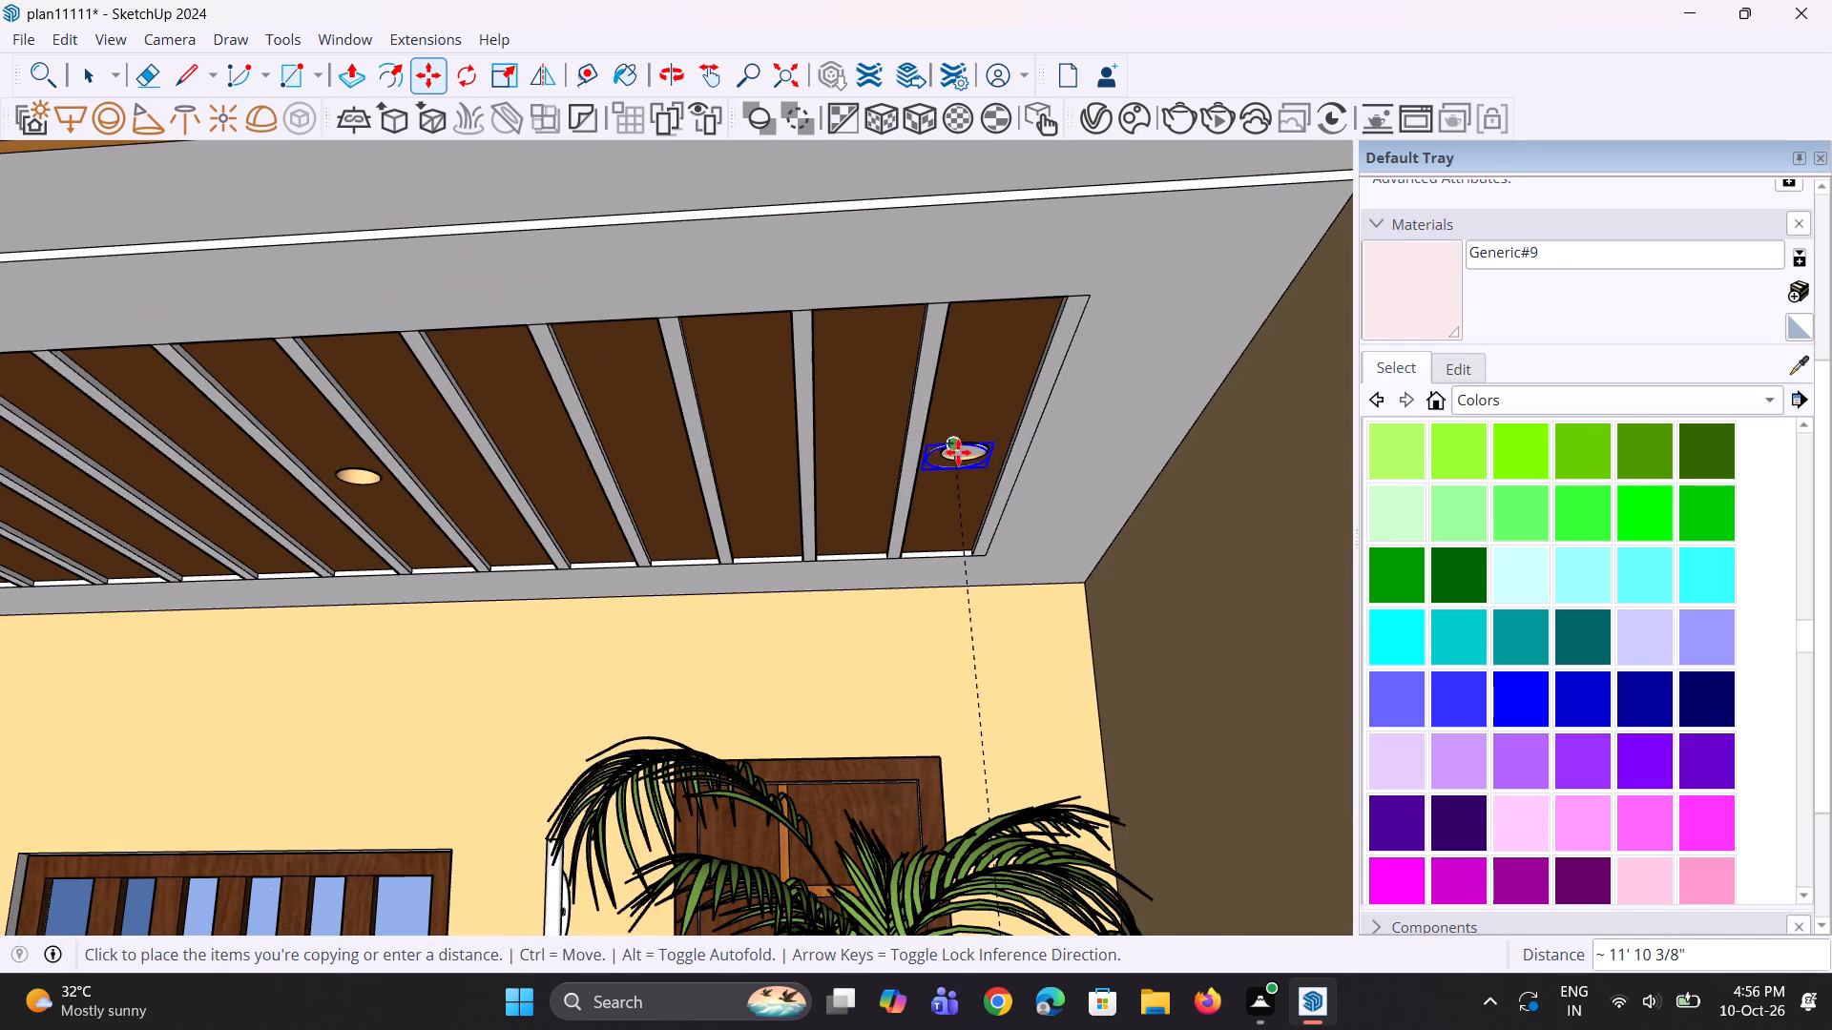
left_click(952, 452)
Move the copied light about 2 1/16" to centre it over its recess in the top-floor balcony ceiling.
scroll(994, 499, "up", 1)
middle_click_drag(1002, 487, 1004, 421)
scroll(975, 475, "up", 1)
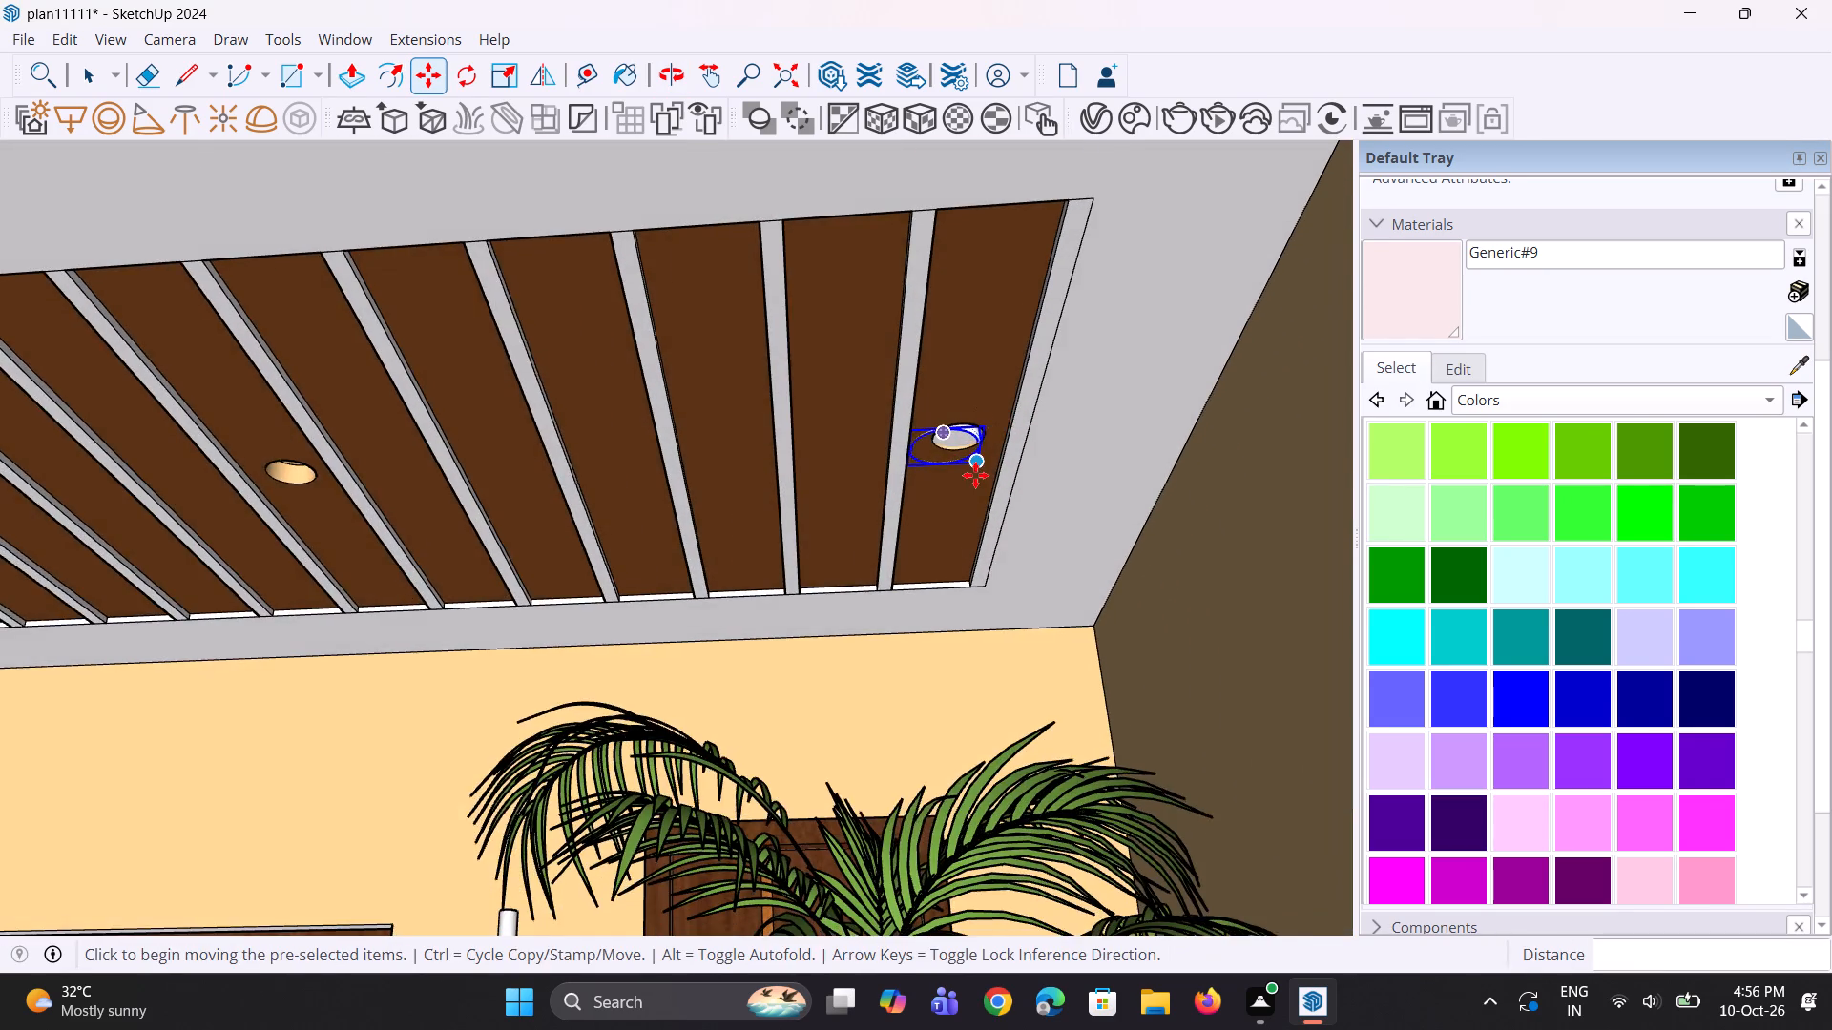
scroll(975, 475, "up", 5)
left_click(987, 395)
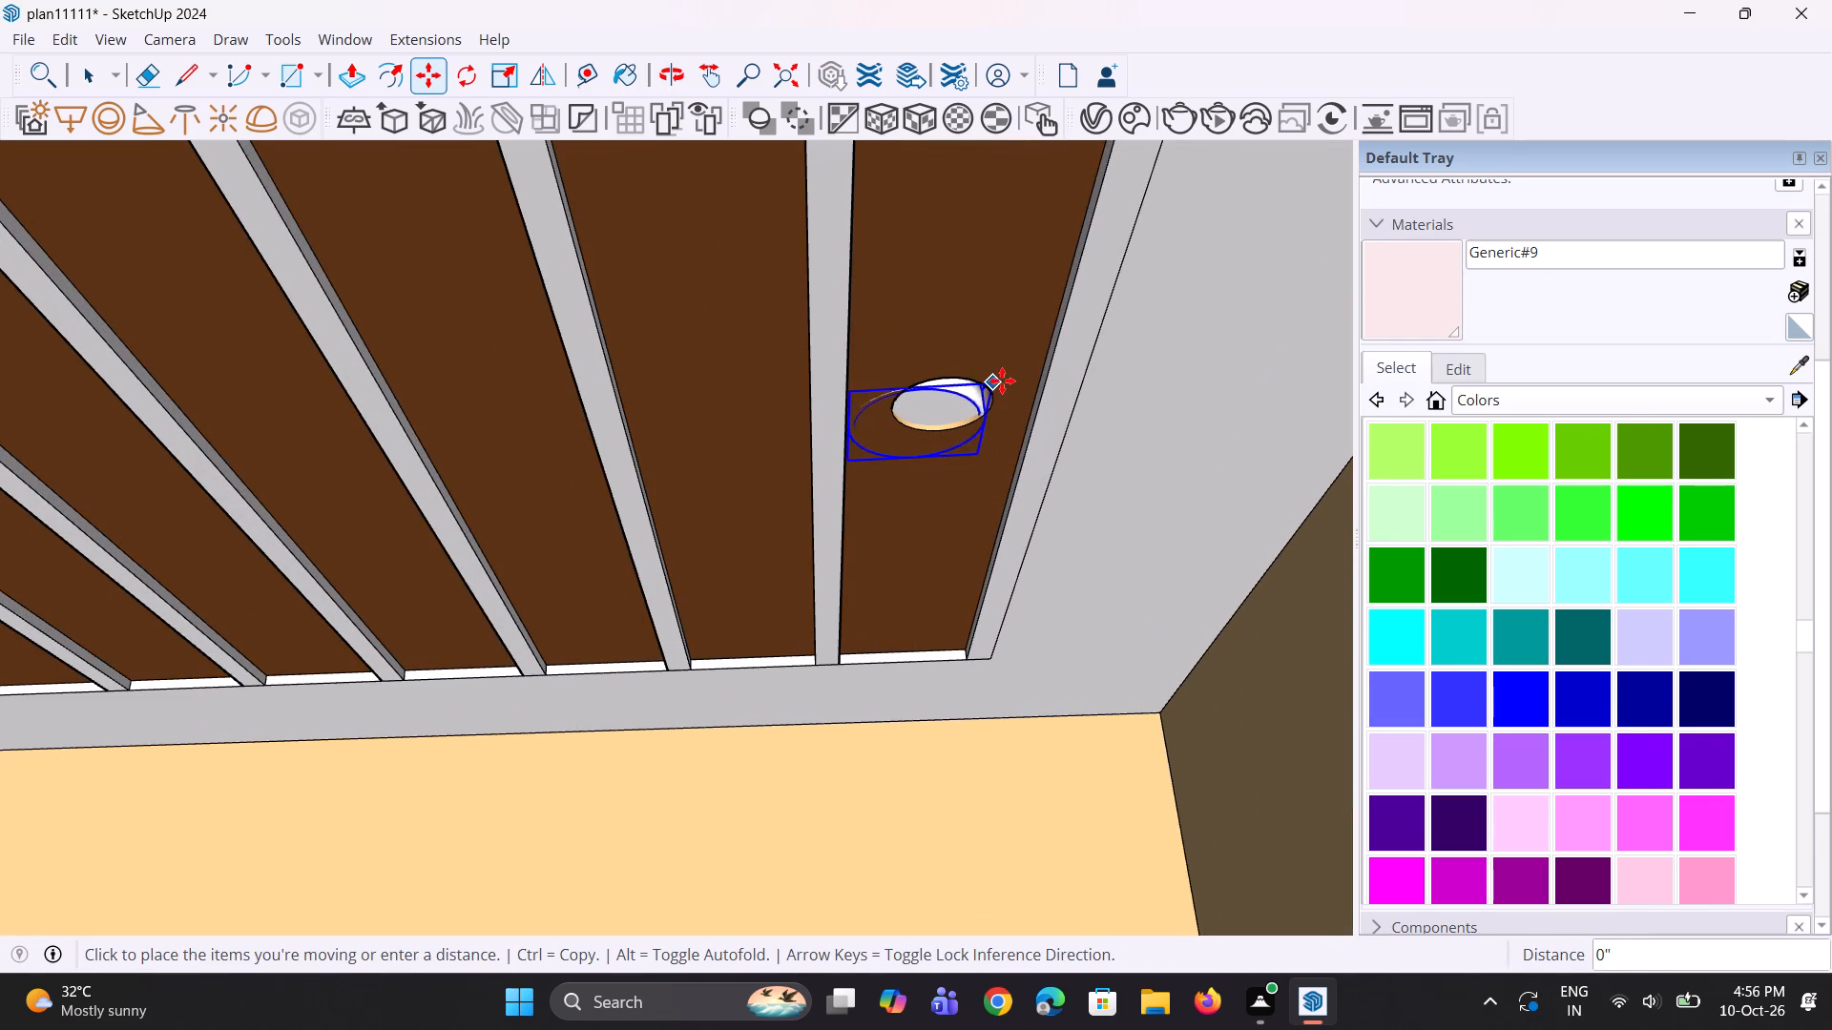
left_click(1016, 364)
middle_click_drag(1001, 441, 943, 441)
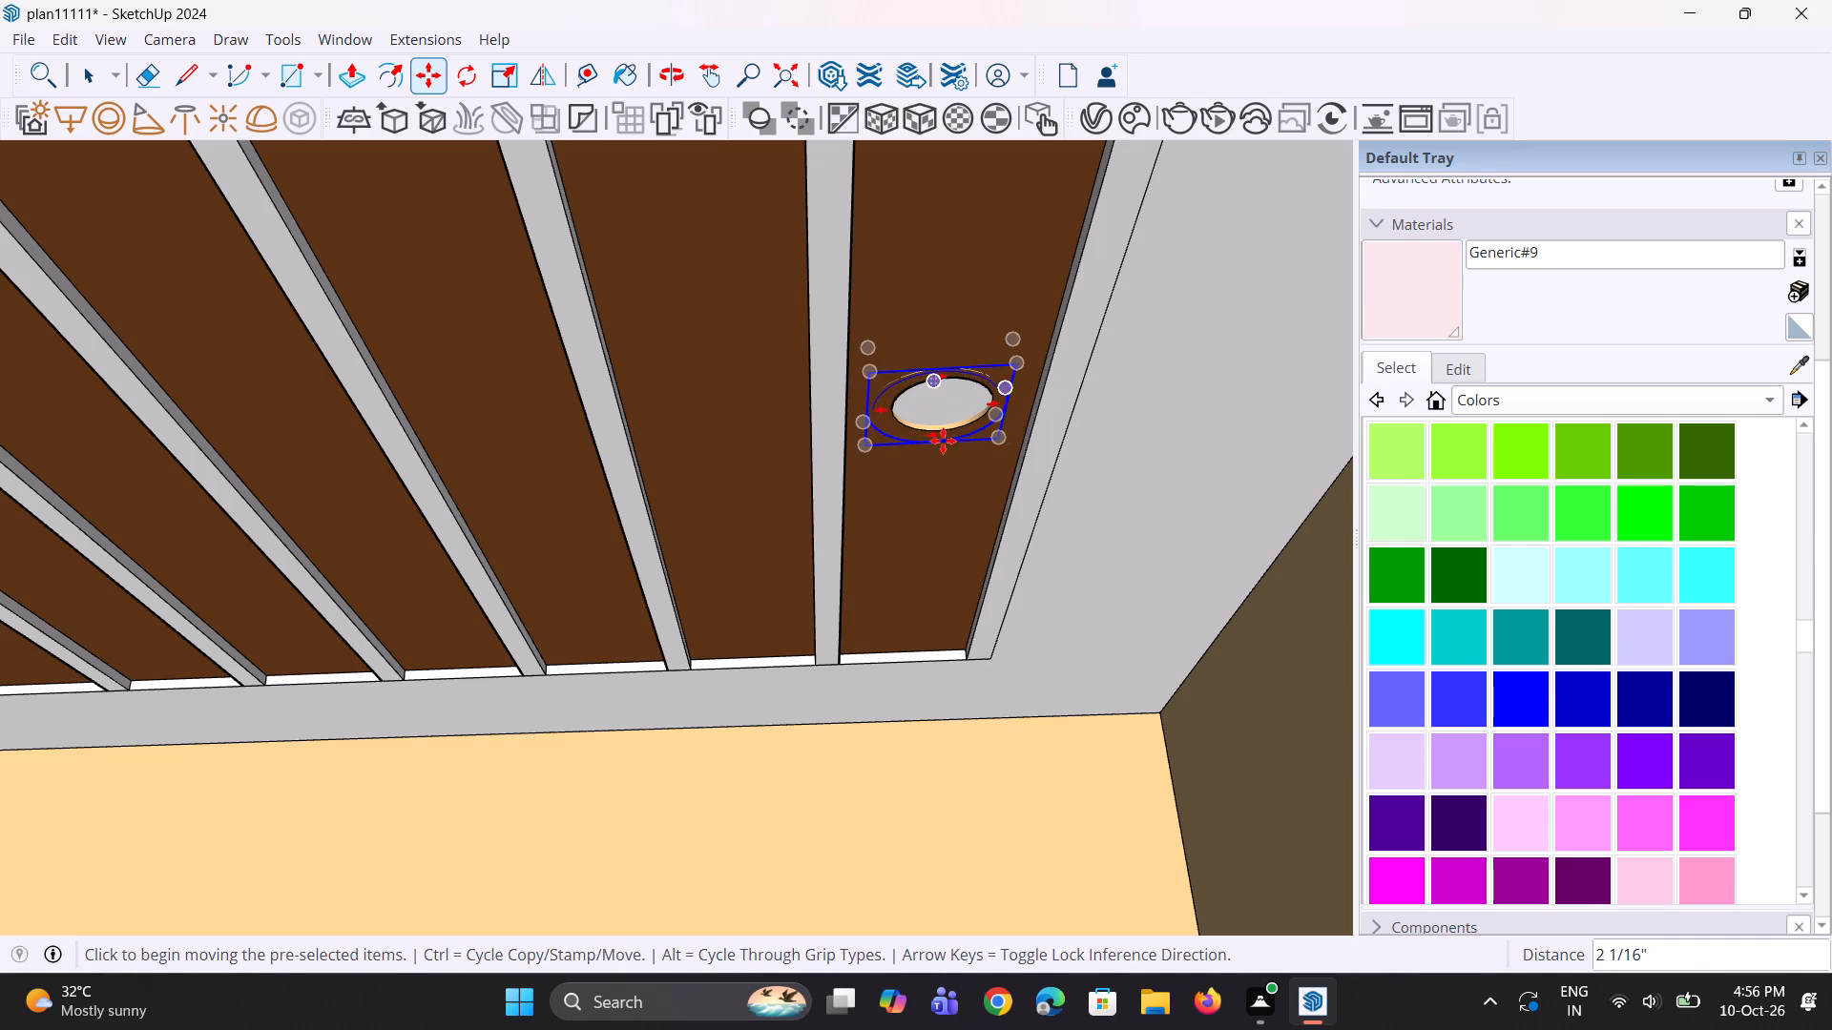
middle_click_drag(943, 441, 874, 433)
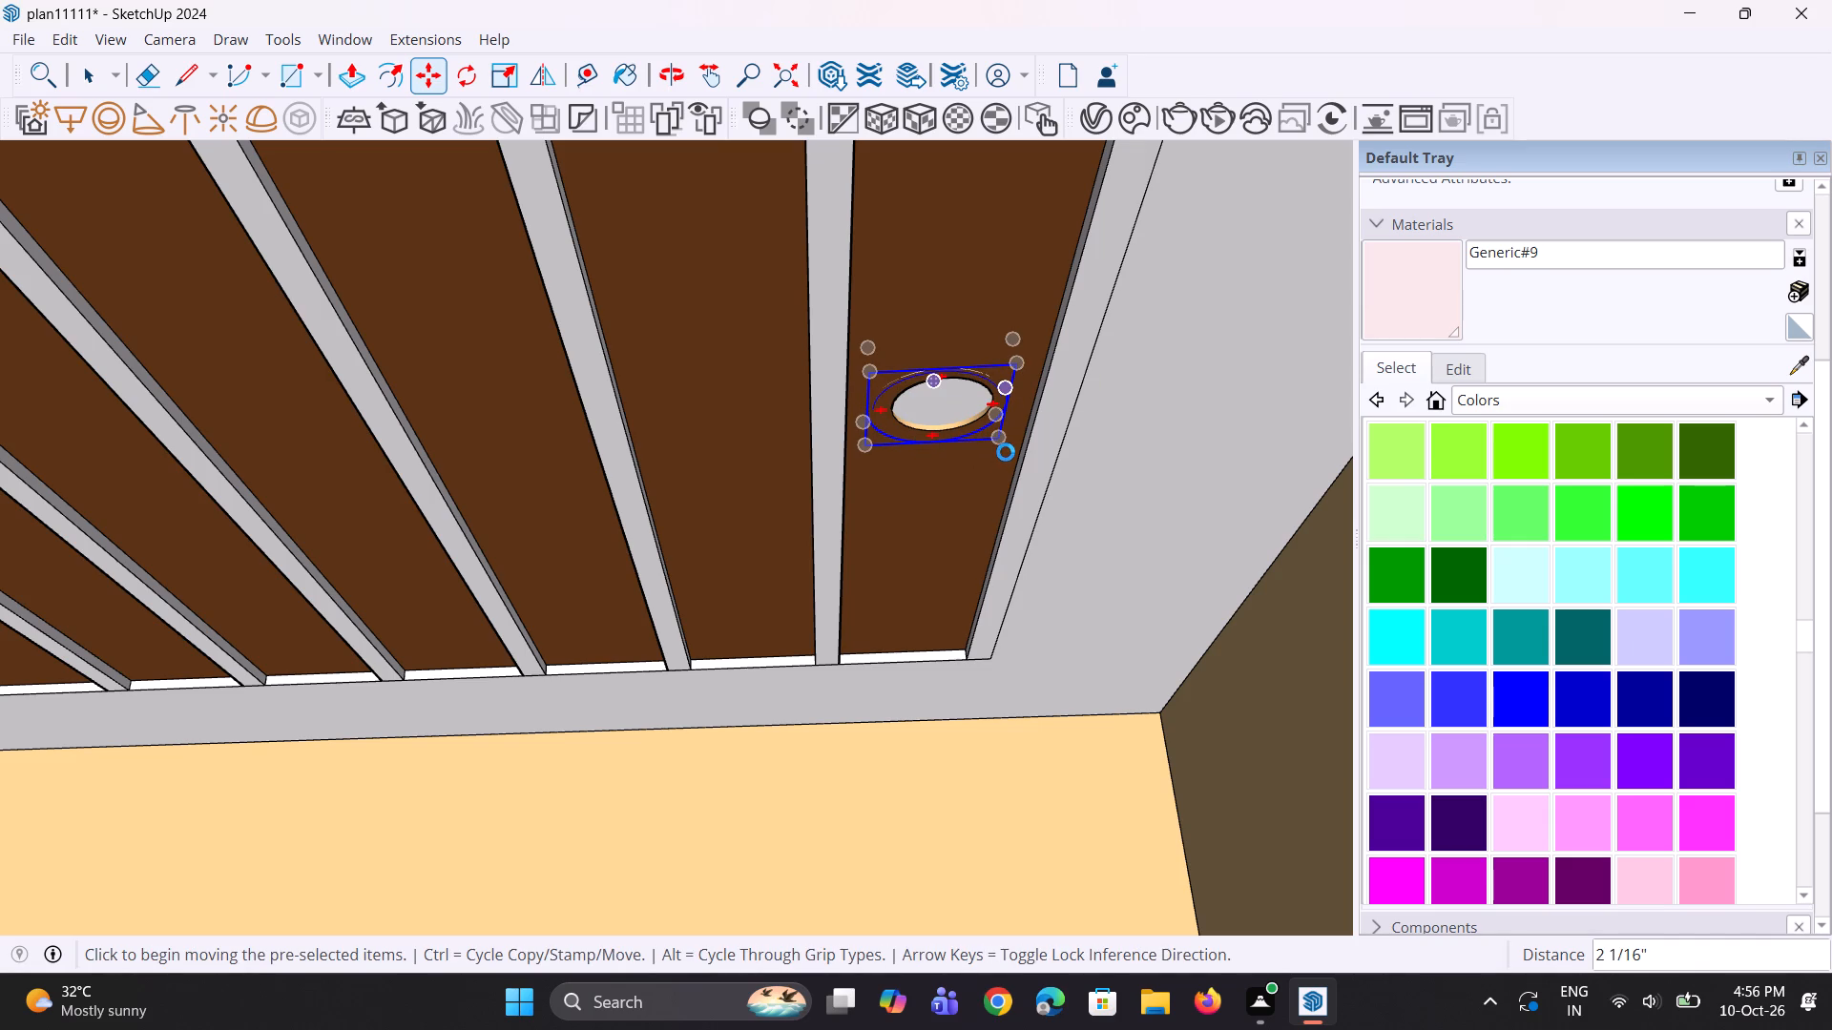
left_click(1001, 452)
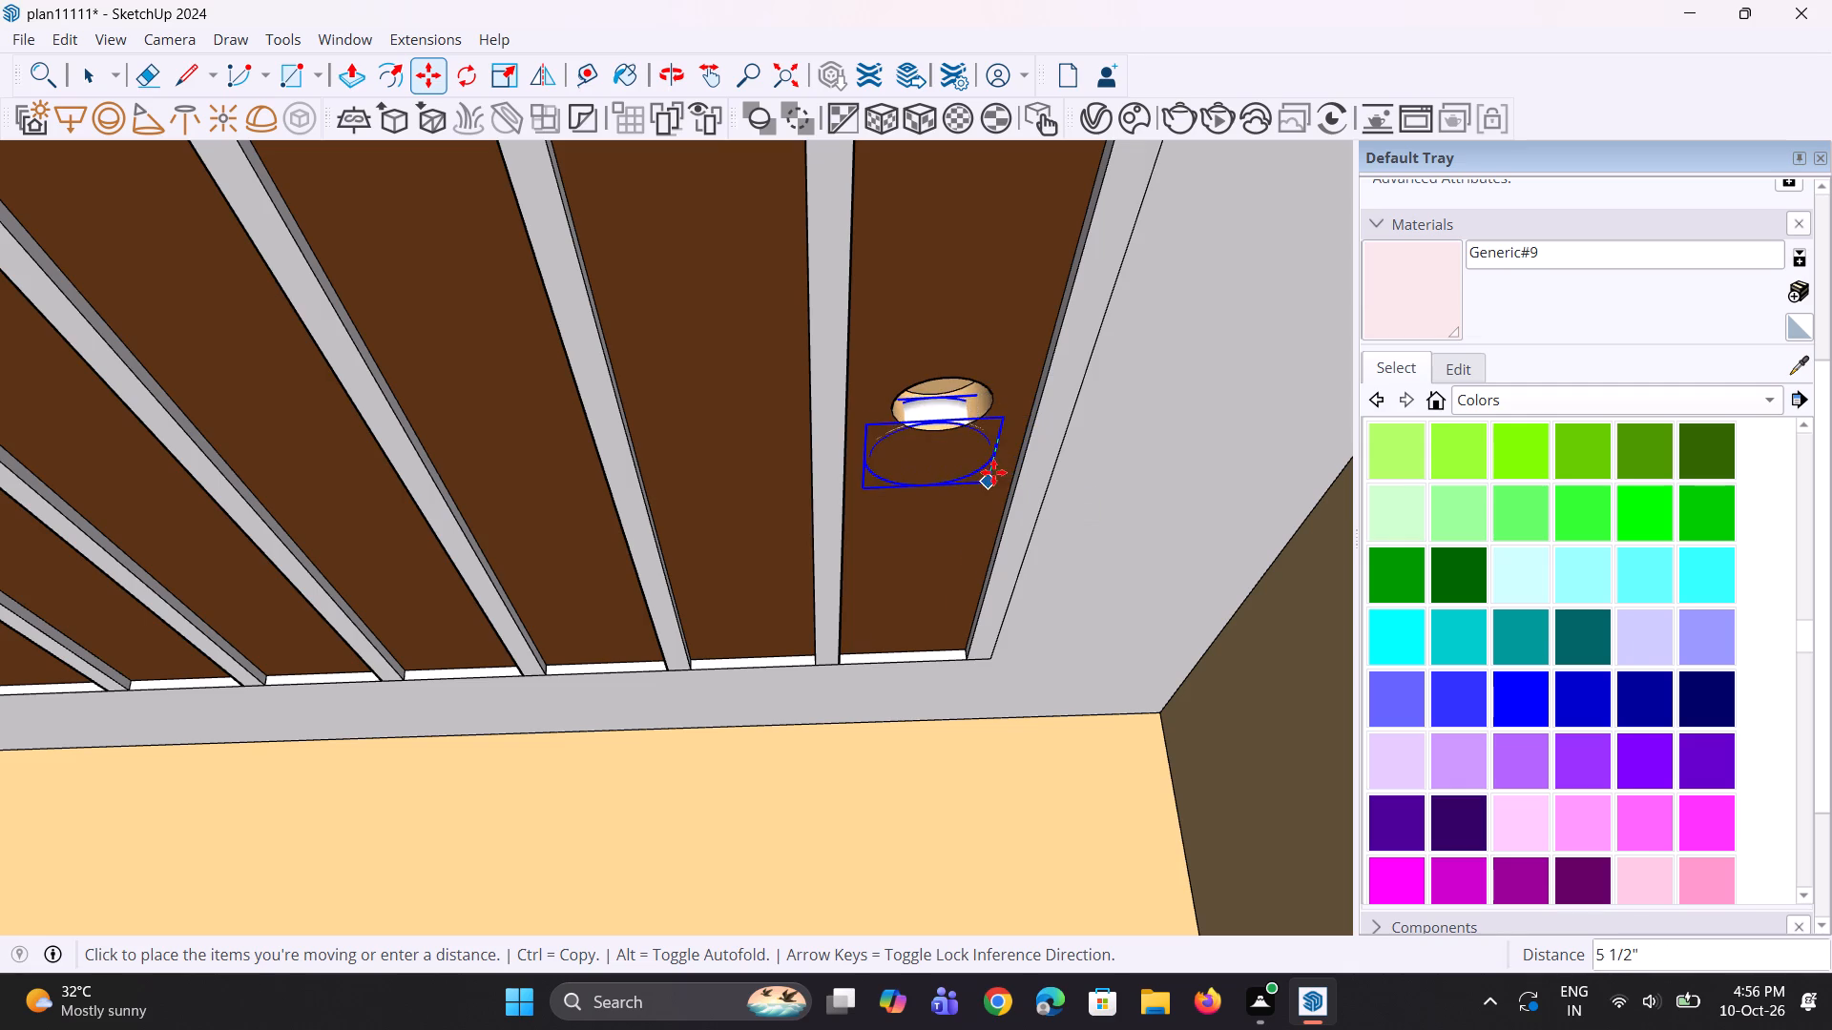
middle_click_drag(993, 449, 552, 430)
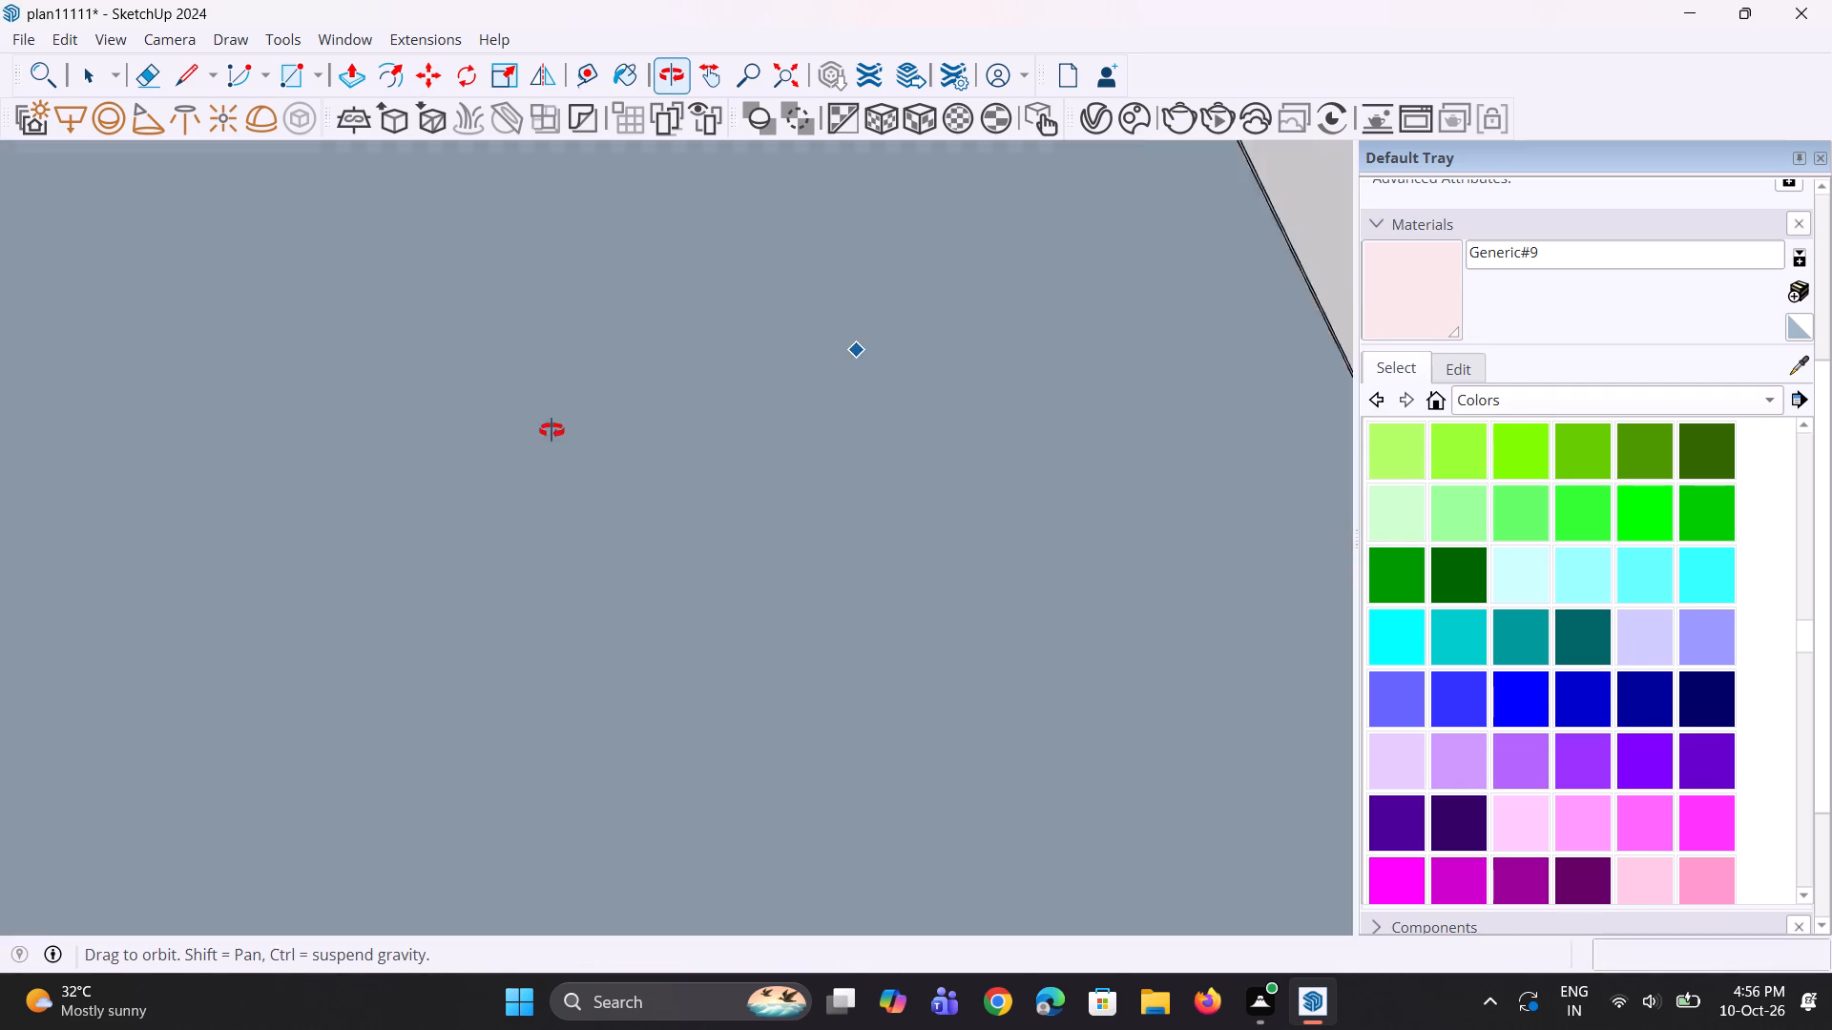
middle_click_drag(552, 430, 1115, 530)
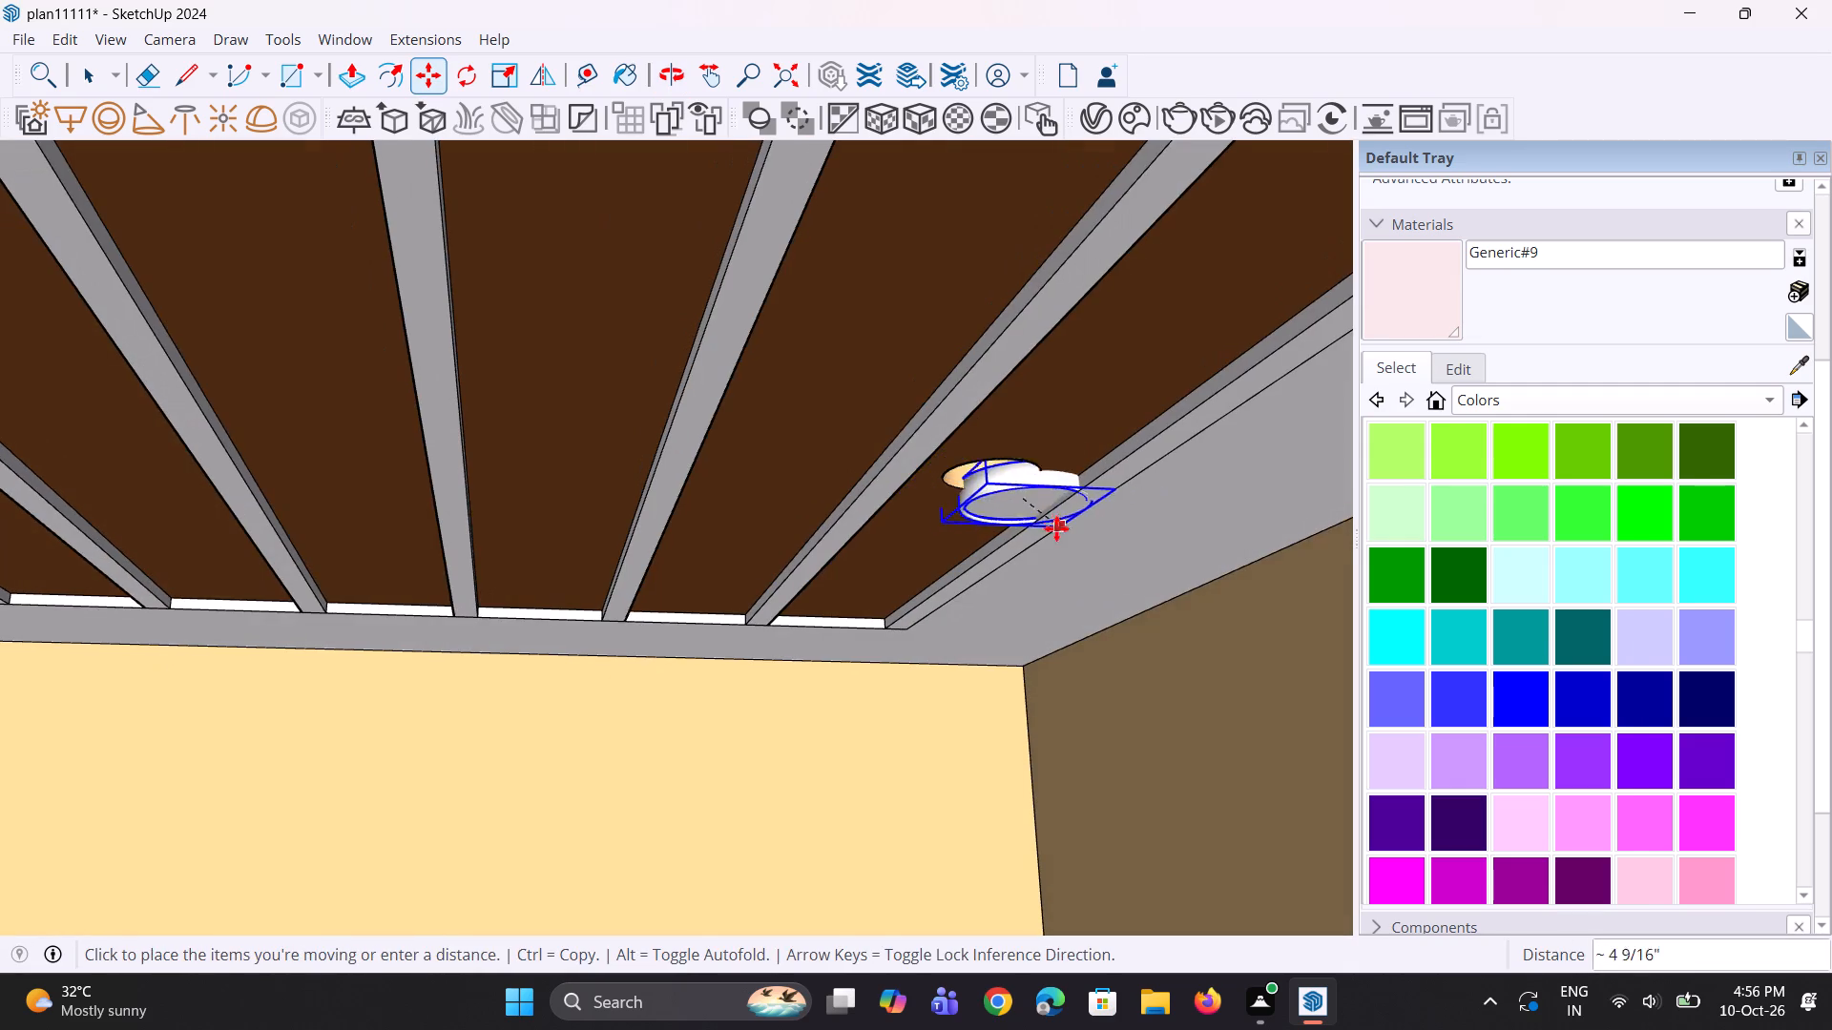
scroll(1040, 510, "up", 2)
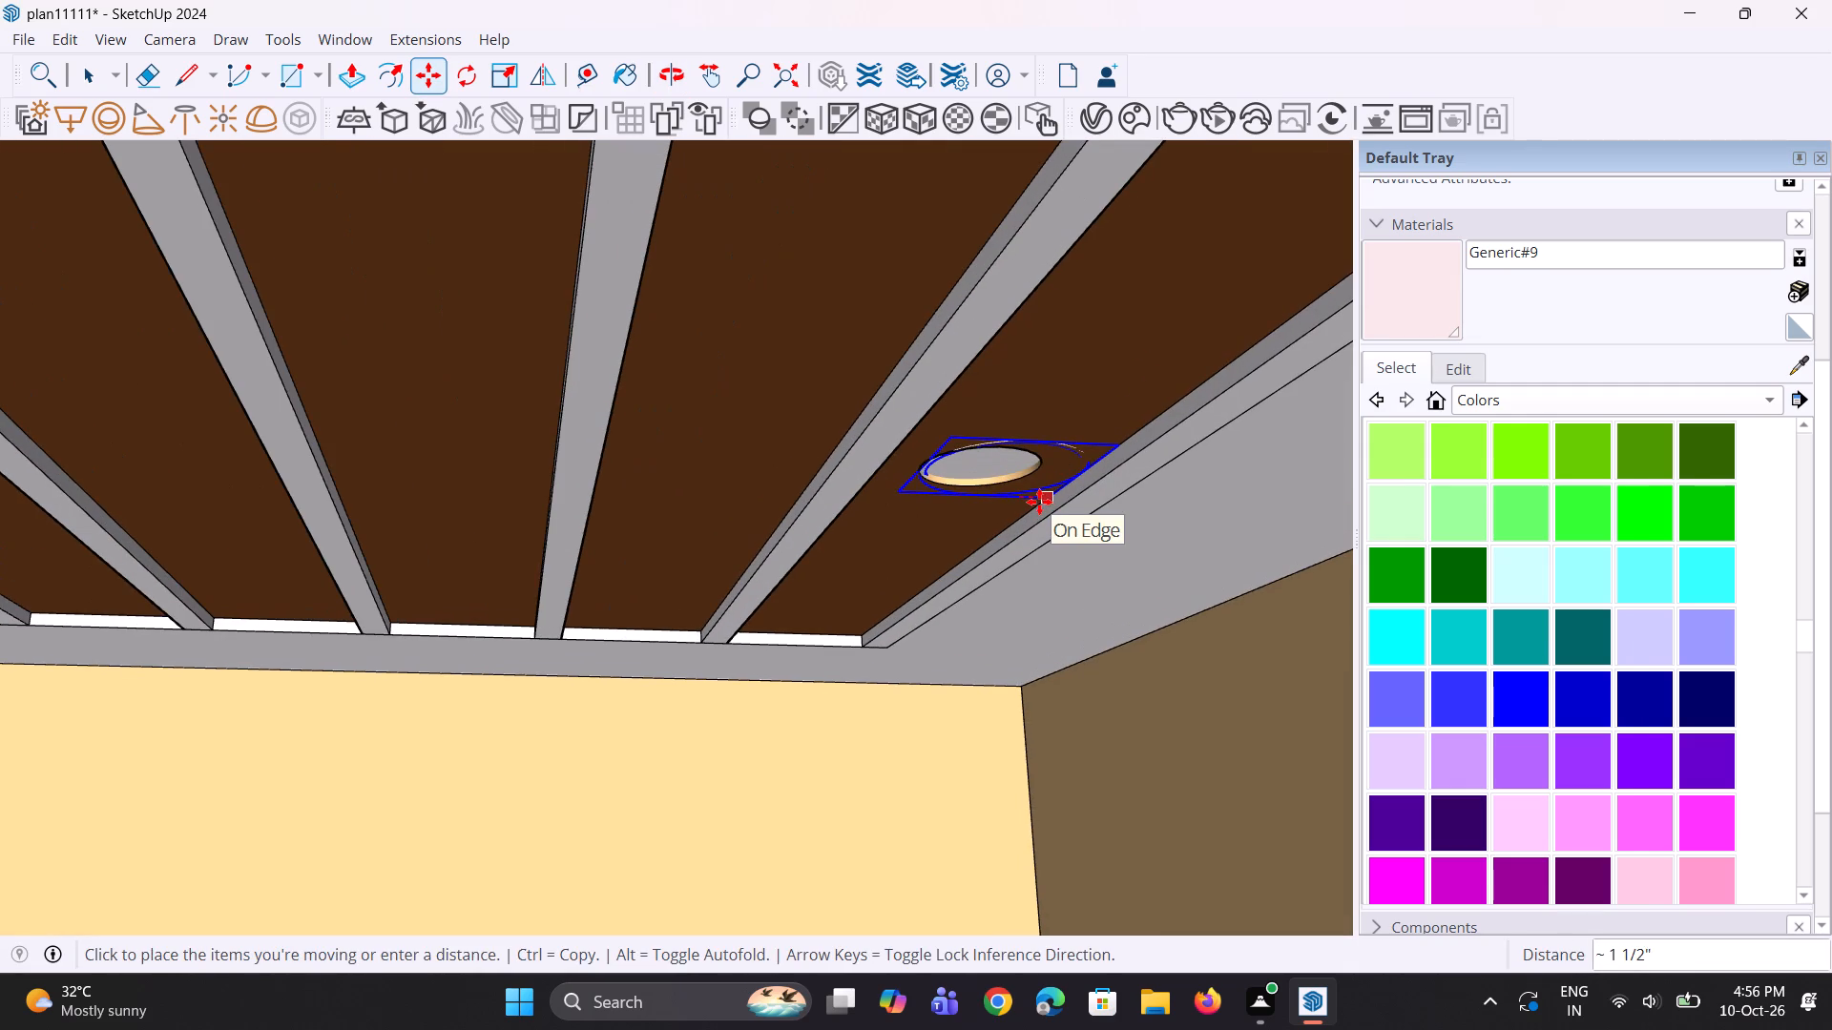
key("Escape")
Move the centred light about 3 3/4" to seat it at its ceiling recess.
left_click(1028, 505)
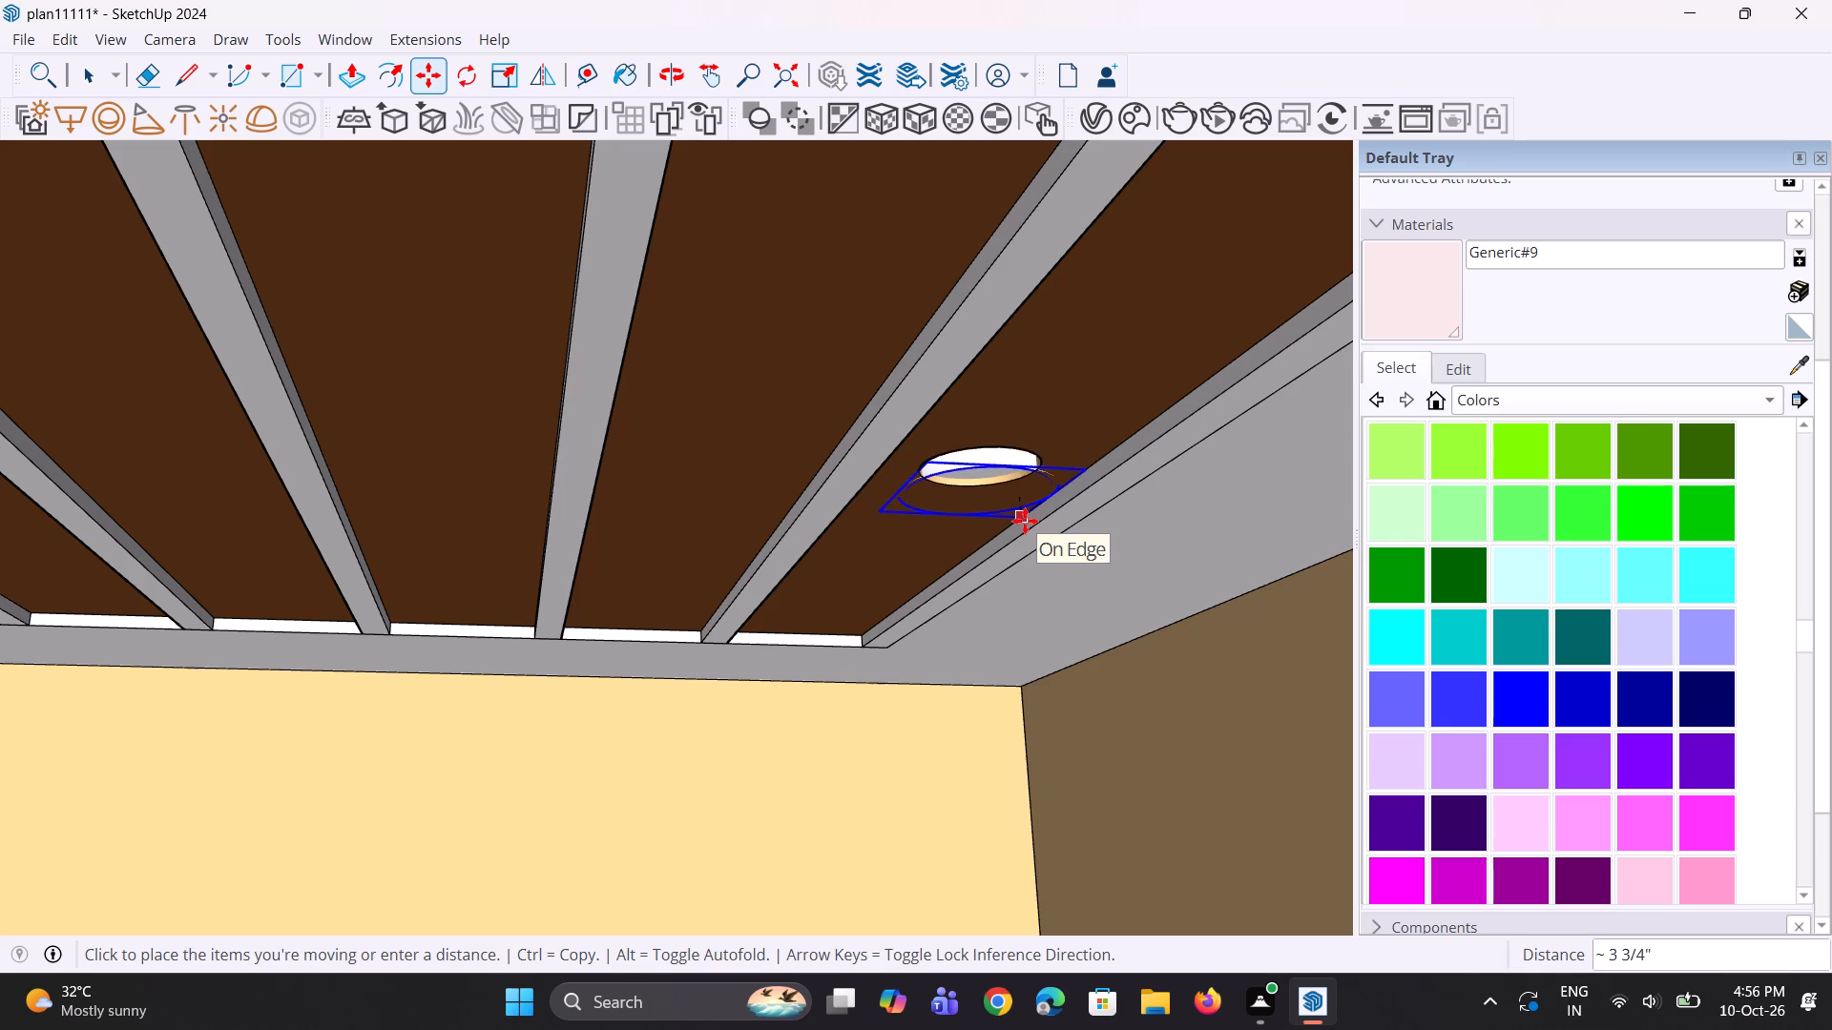
left_click(1025, 524)
Copy the seated light about 6' 3 1/8" across to the middle recess of the top-floor balcony ceiling.
scroll(1030, 530, "down", 4)
middle_click_drag(974, 514, 905, 407)
scroll(927, 414, "down", 5)
key("space")
key("space")
key("space")
key("m")
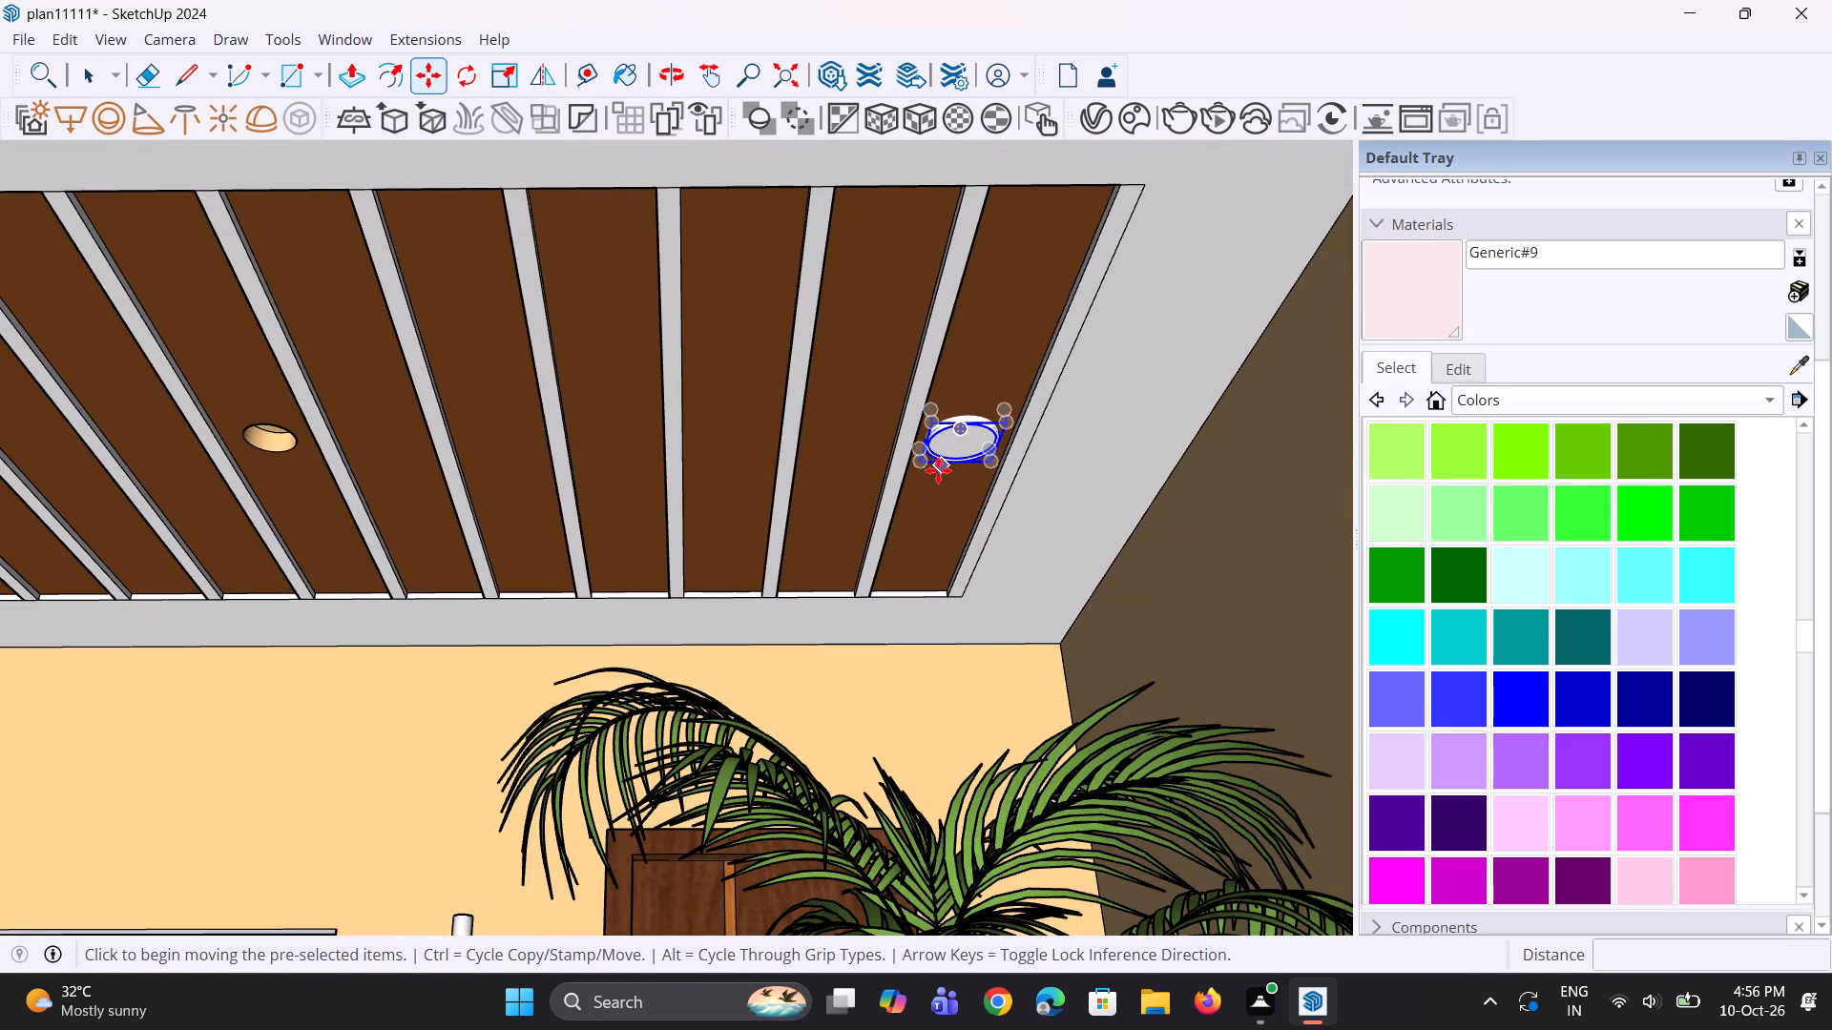
left_click(911, 466)
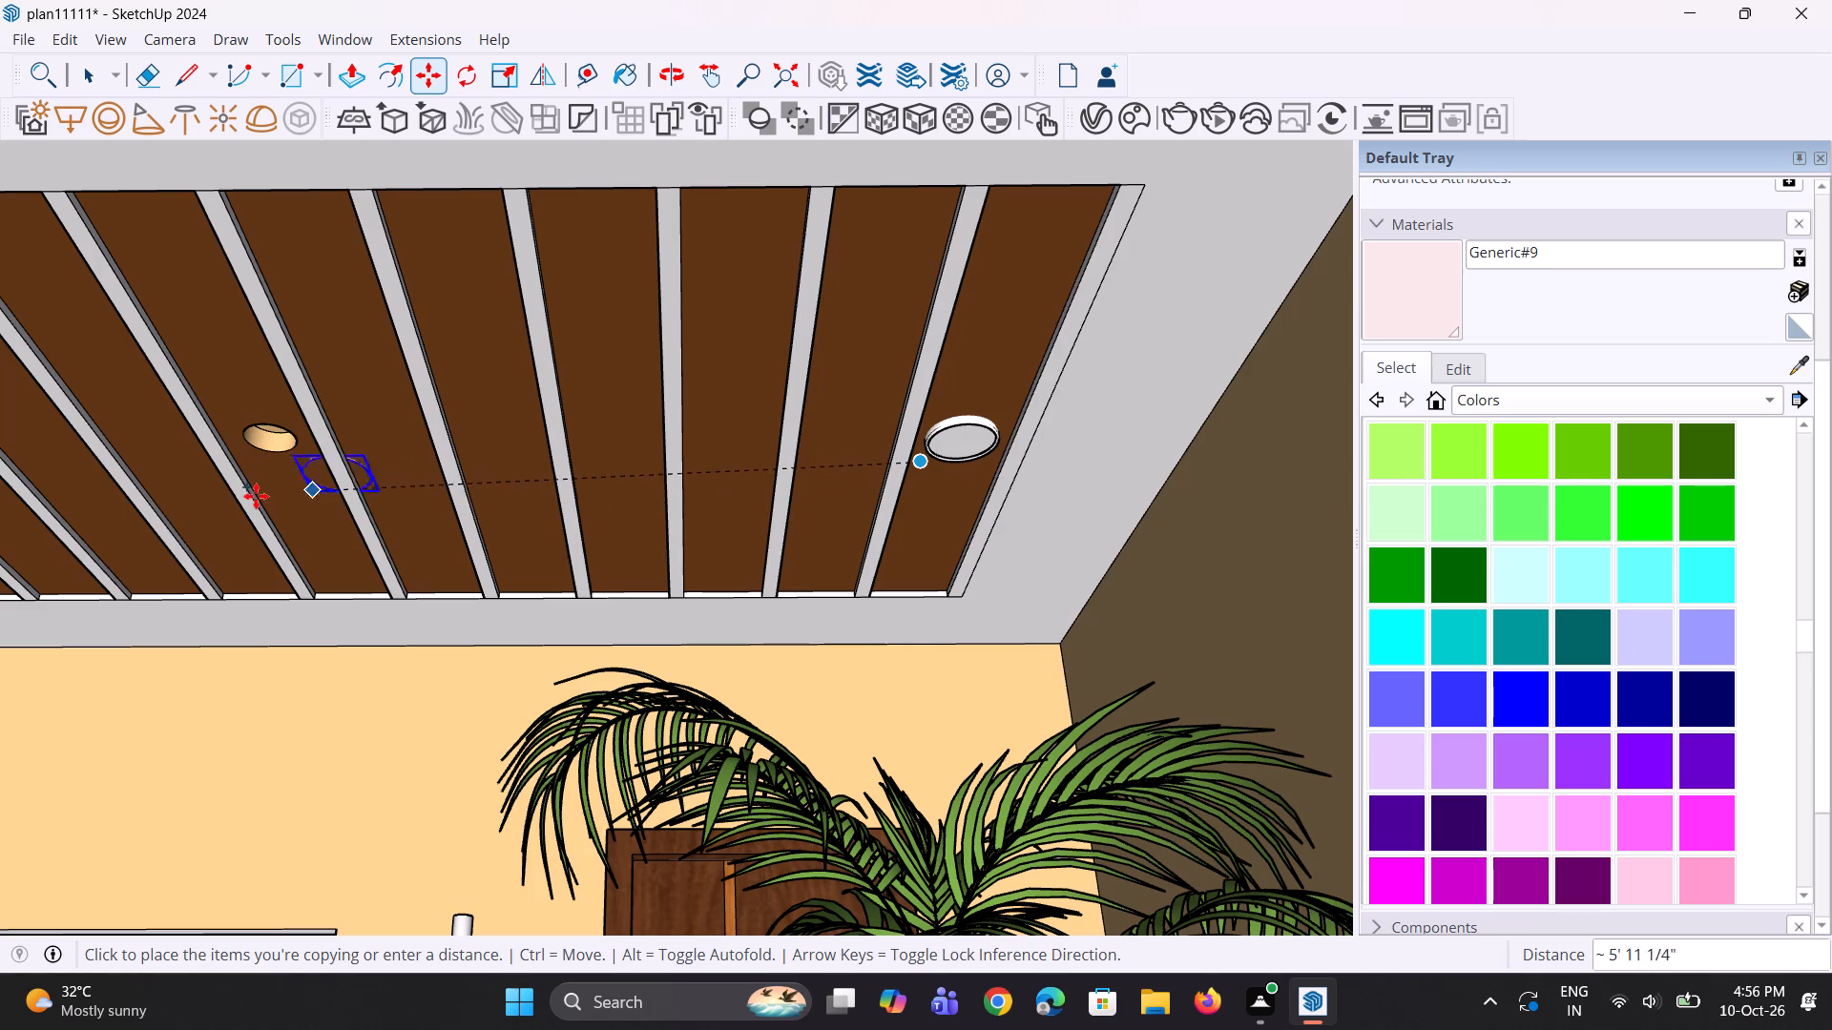
scroll(248, 479, "up", 2)
left_click_drag(258, 458, 281, 462)
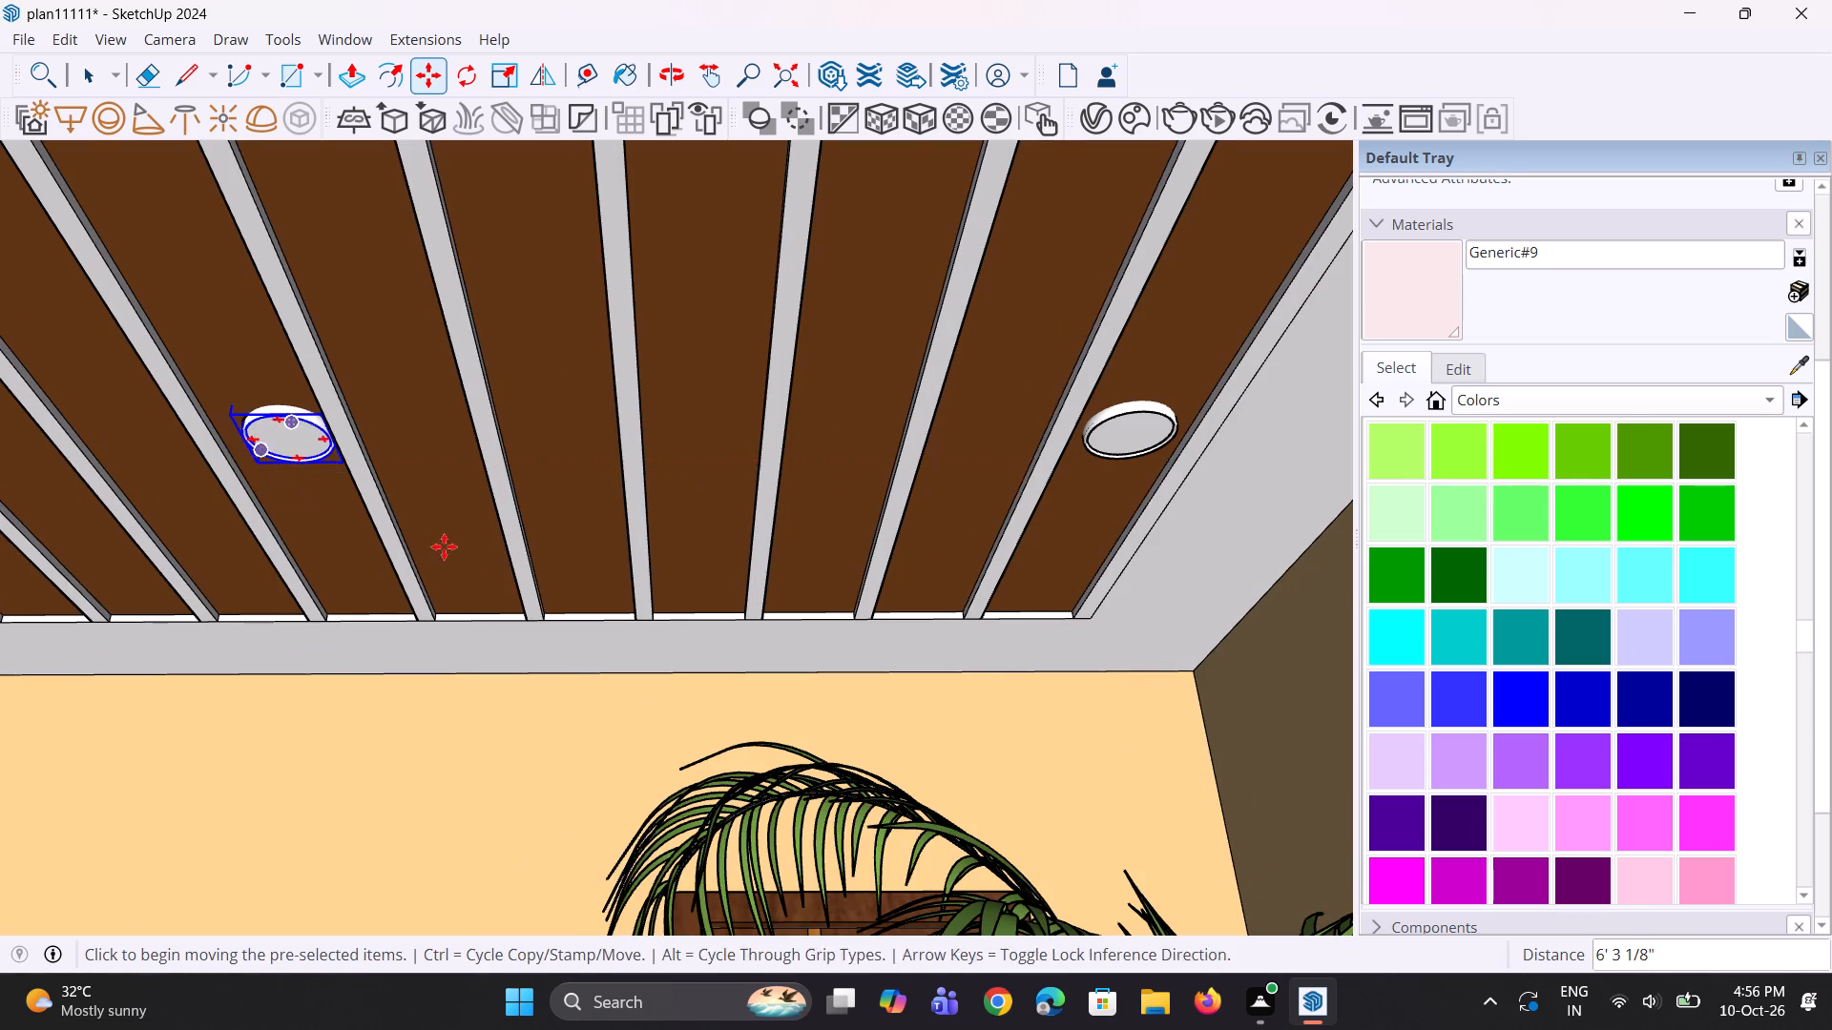
Copy the middle light about 6' 7 1/8" along the red axis to the recess beside the slatted column in the same ceiling.
scroll(726, 557, "down", 13)
scroll(670, 558, "up", 2)
middle_click_drag(643, 554, 387, 513)
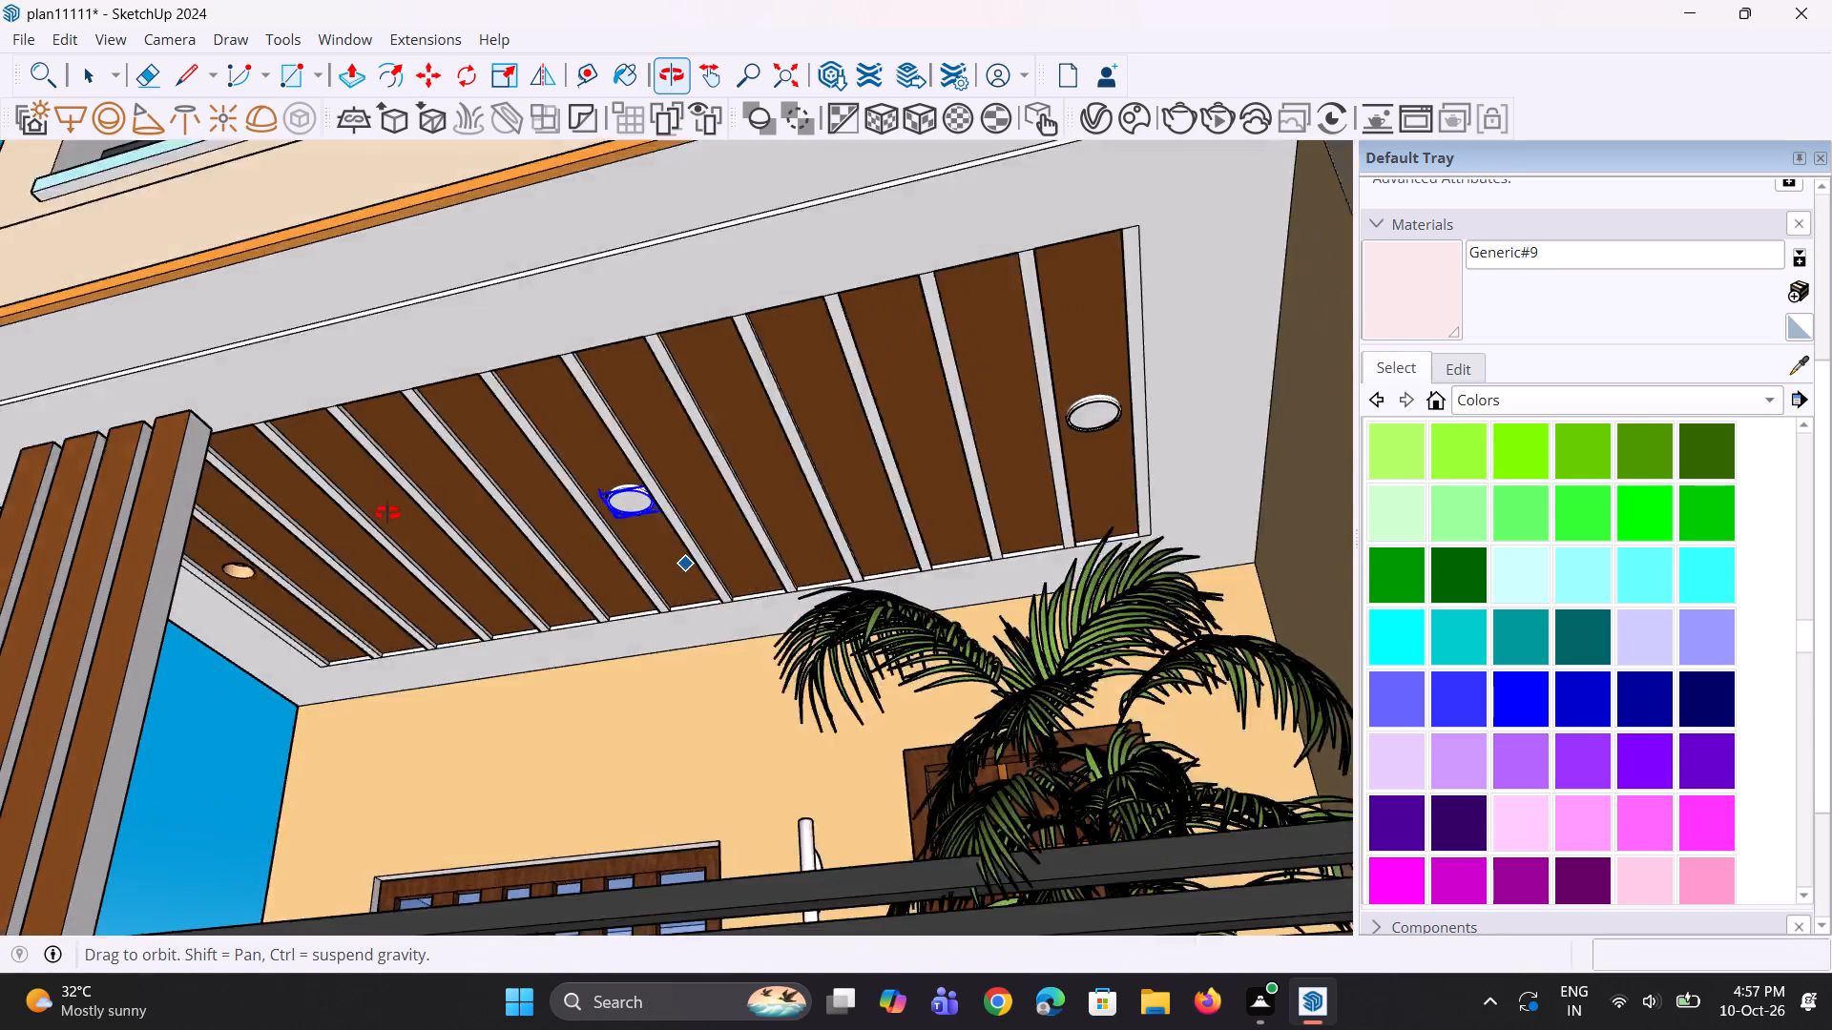
middle_click_drag(387, 513, 386, 513)
scroll(491, 531, "up", 6)
key("m")
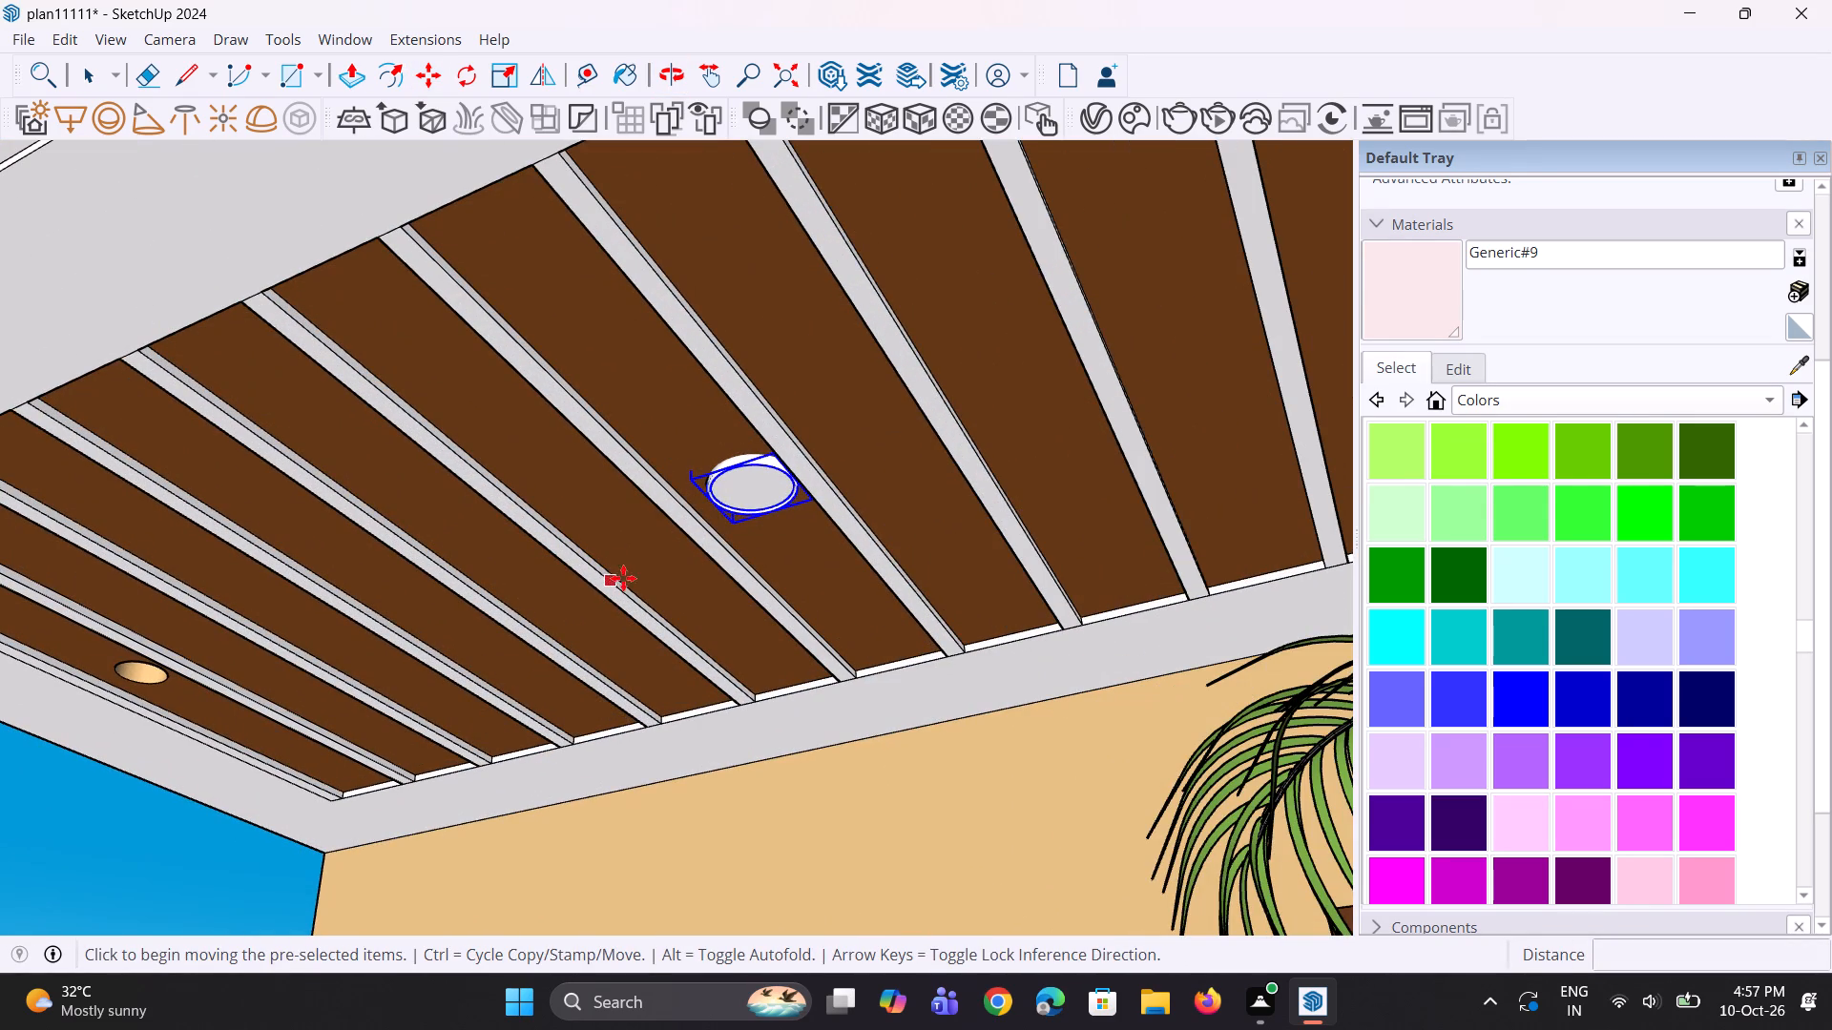
left_click(722, 534)
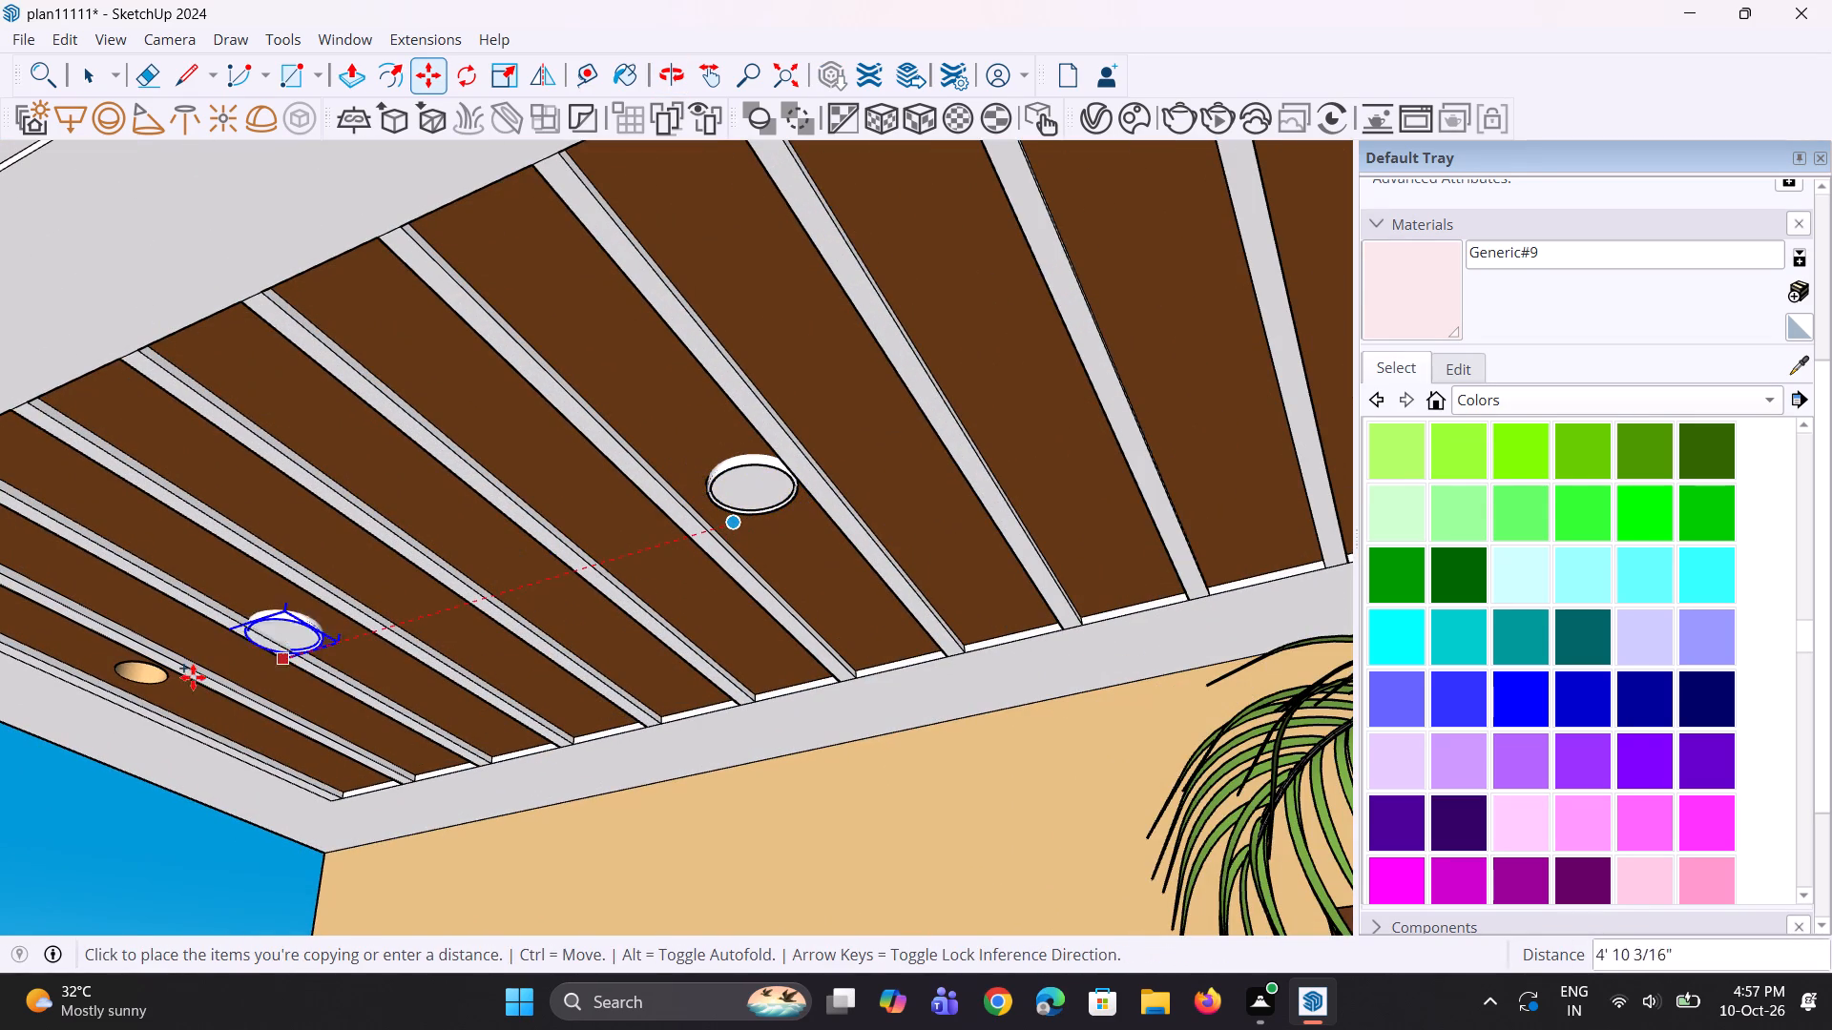
scroll(137, 701, "up", 3)
left_click(146, 700)
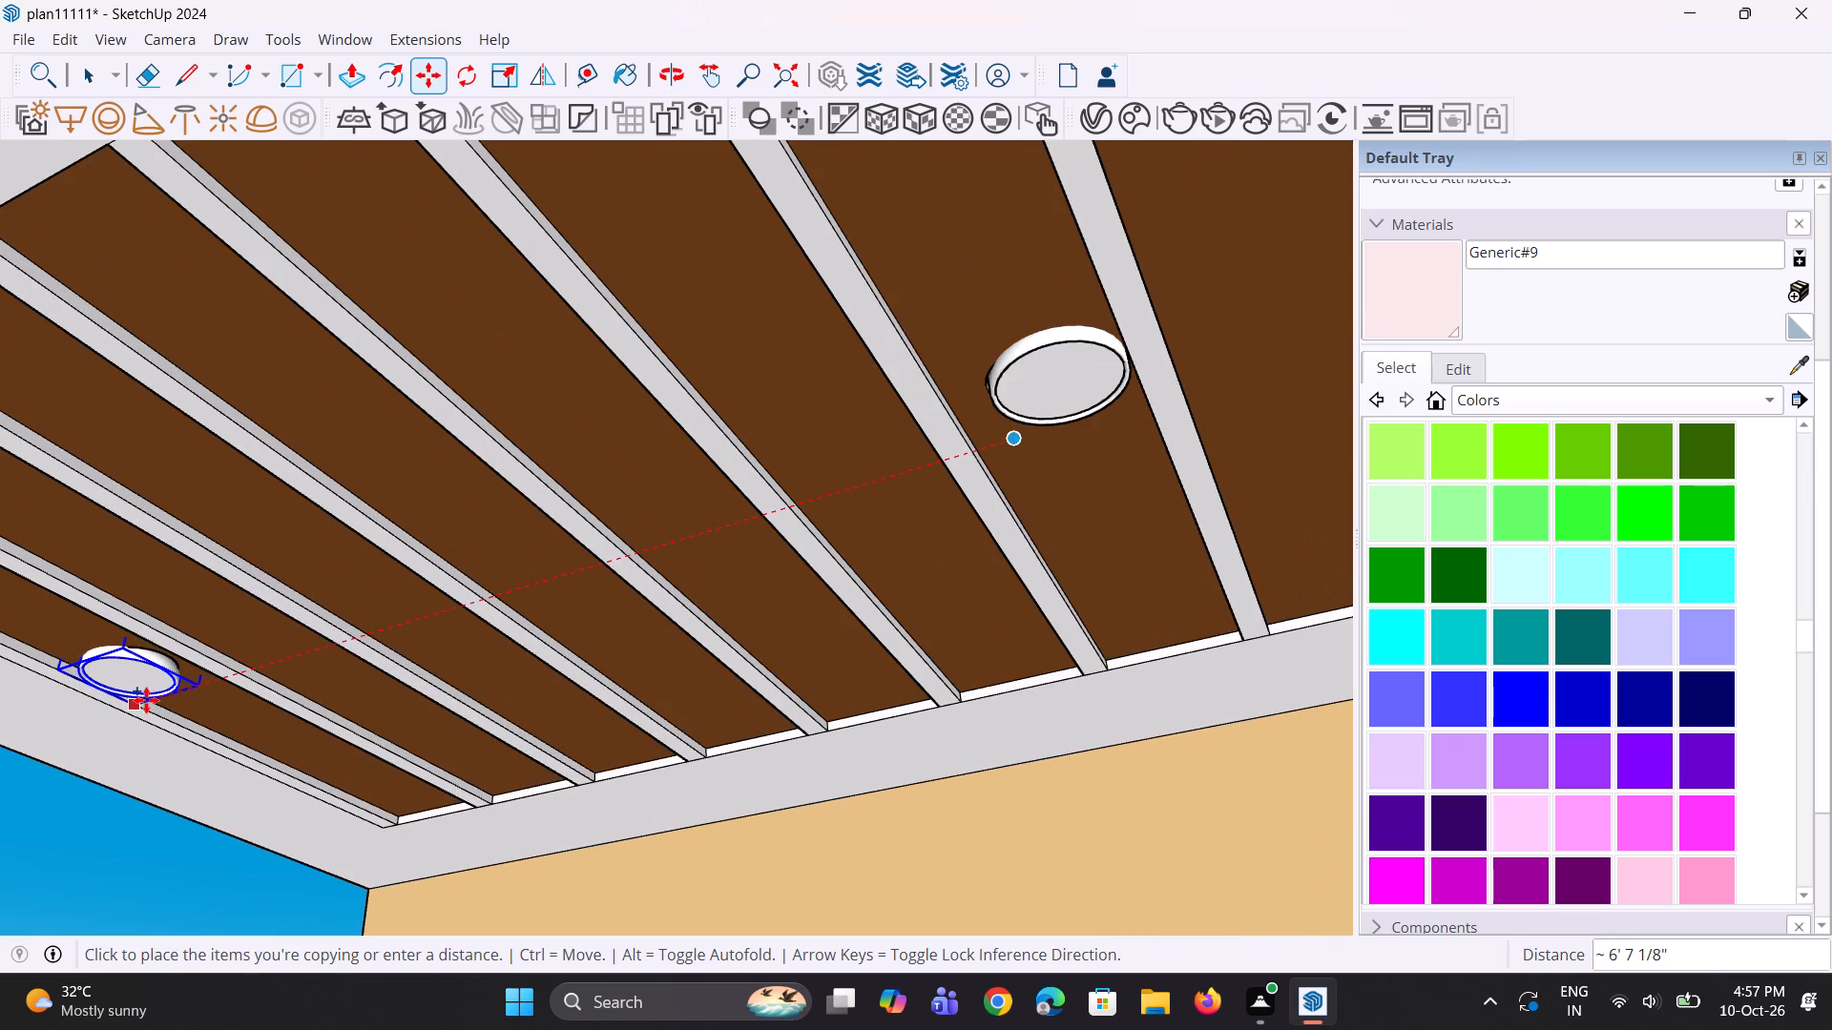
Copy the ceiling light from the neighbouring top-floor balcony up about 13' to the third open recess from the wooden posts under the rooftop canopy.
scroll(428, 732, "down", 15)
middle_click_drag(611, 731, 819, 775)
key("space")
key("space")
scroll(621, 636, "up", 7)
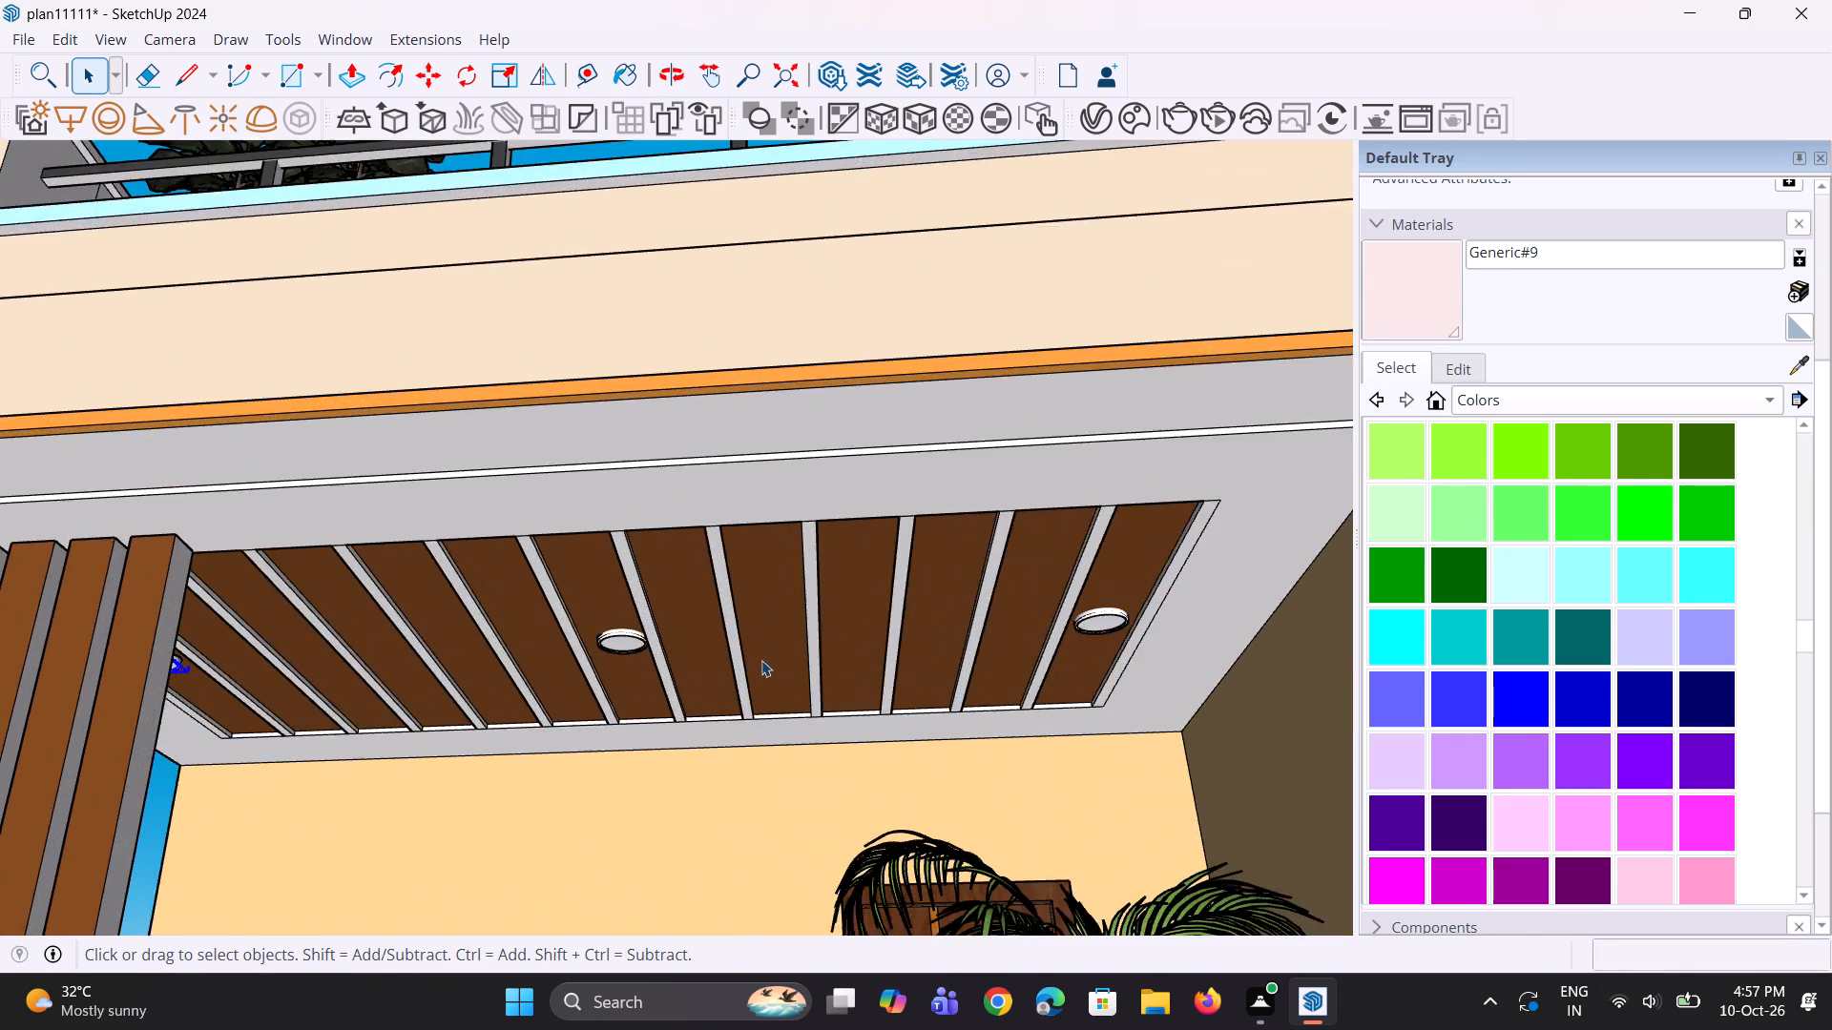
scroll(761, 660, "up", 4)
middle_click_drag(614, 623, 566, 688)
scroll(566, 688, "up", 1)
scroll(566, 688, "down", 10)
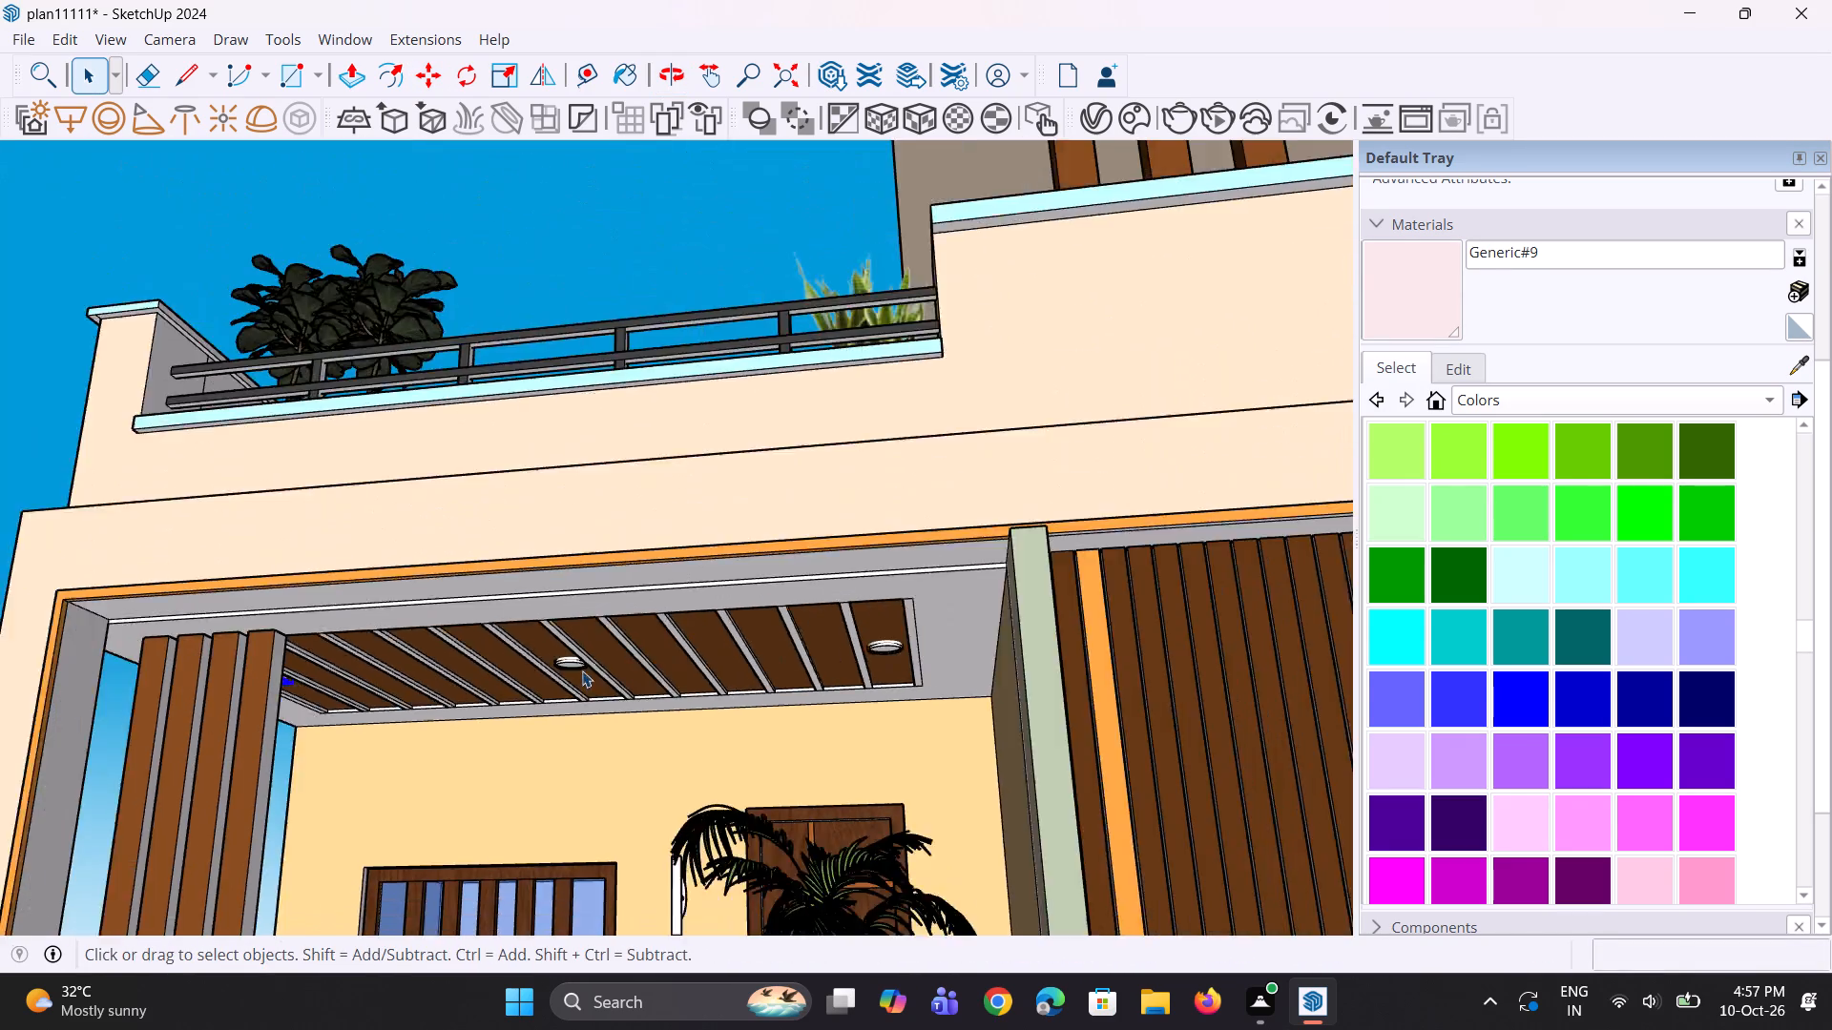
scroll(582, 670, "down", 5)
middle_click_drag(1042, 717, 1041, 625)
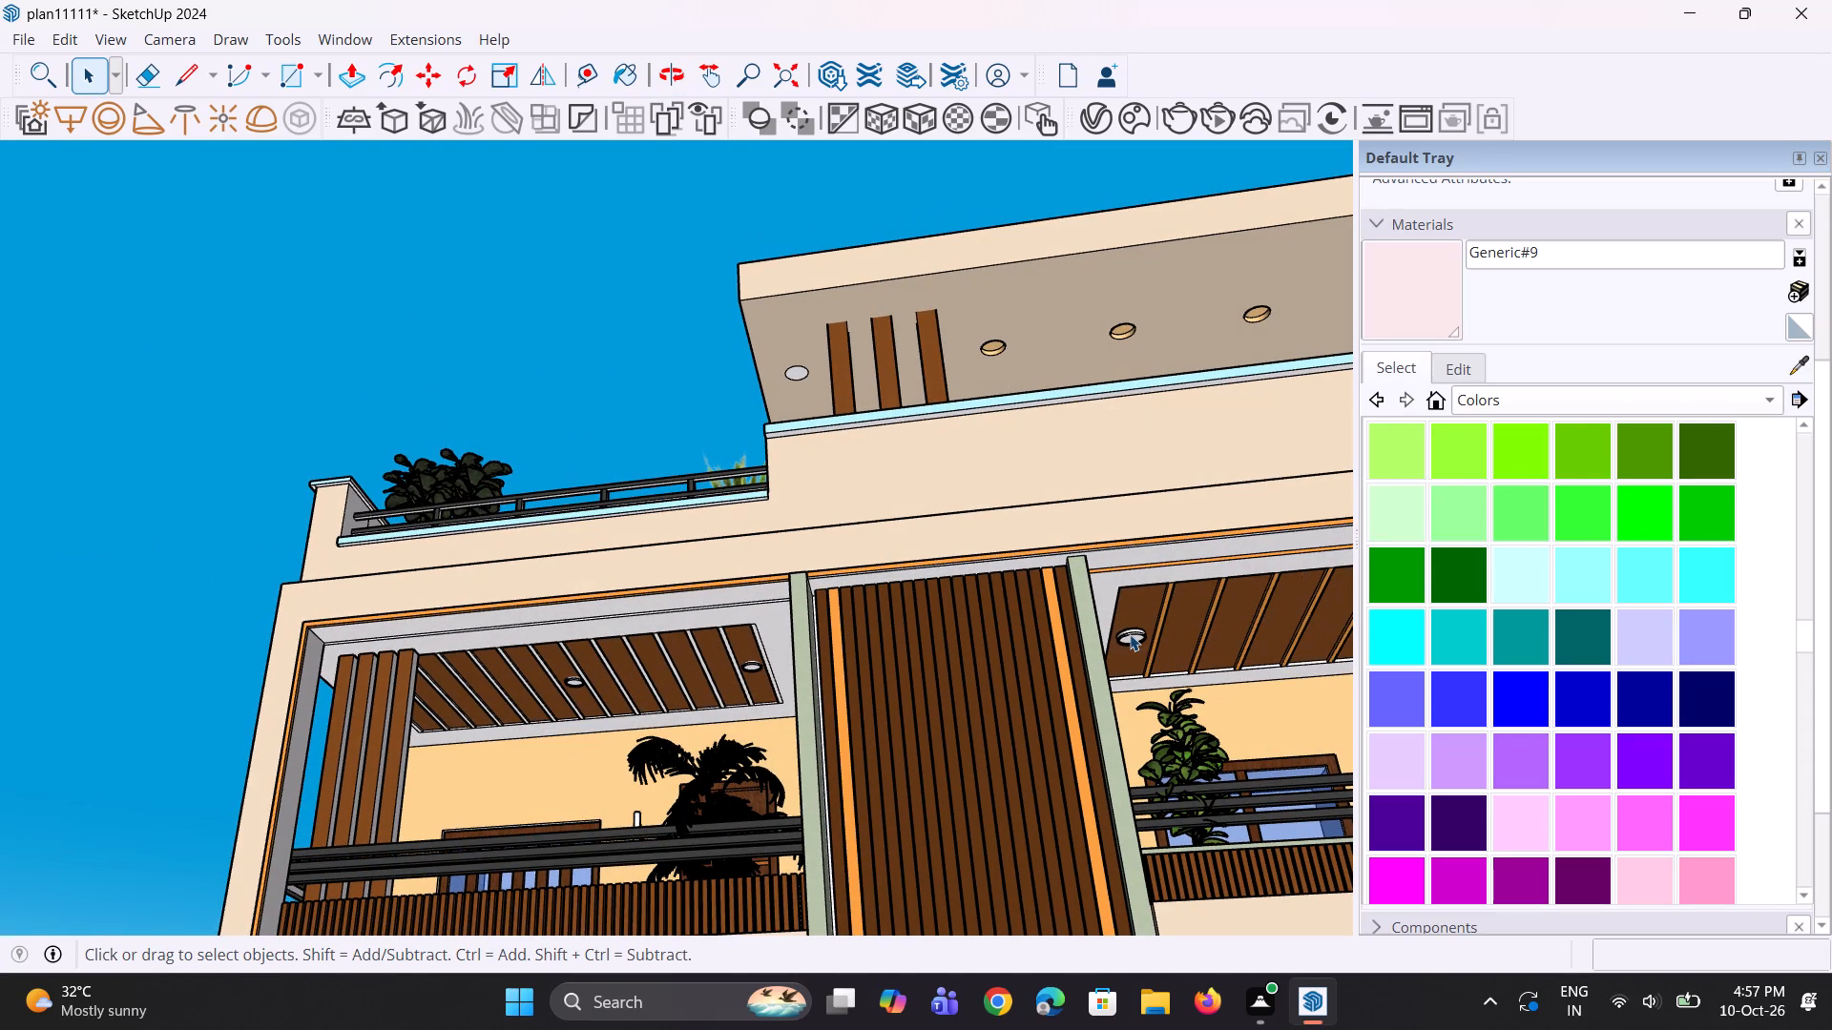
left_click(1130, 634)
key("m")
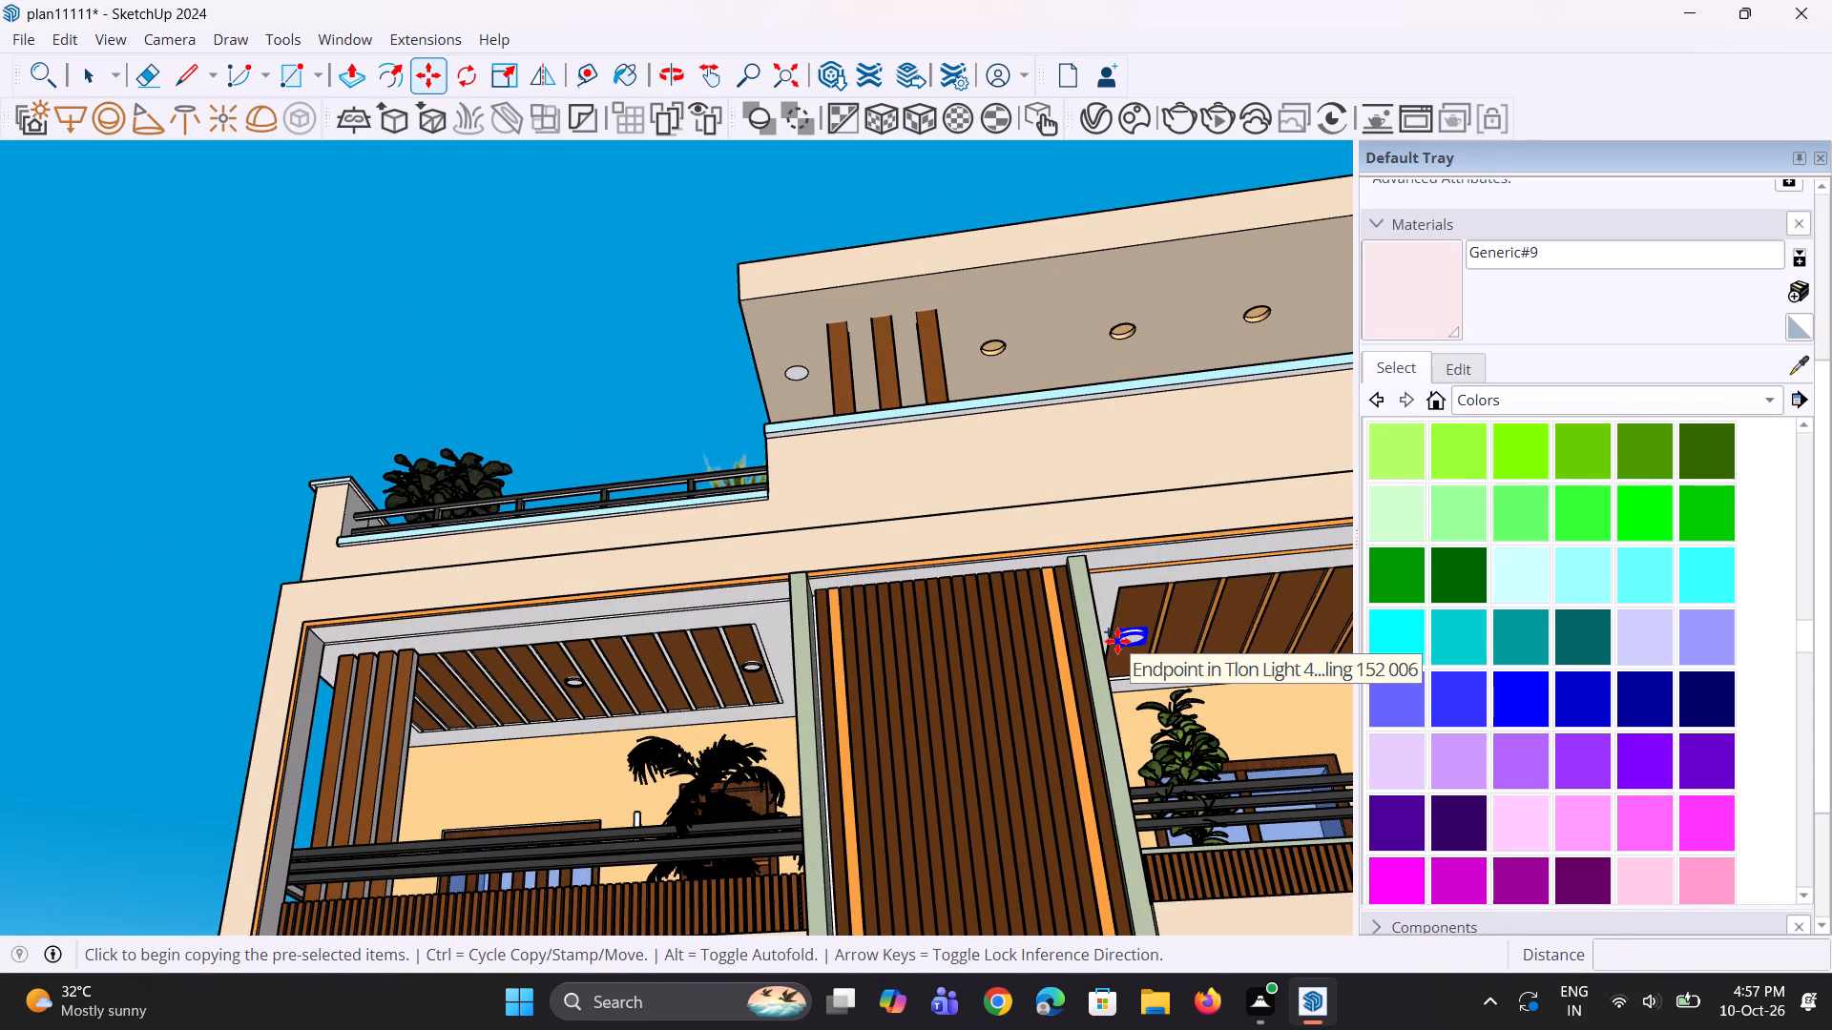
left_click(1117, 641)
scroll(1258, 334, "up", 6)
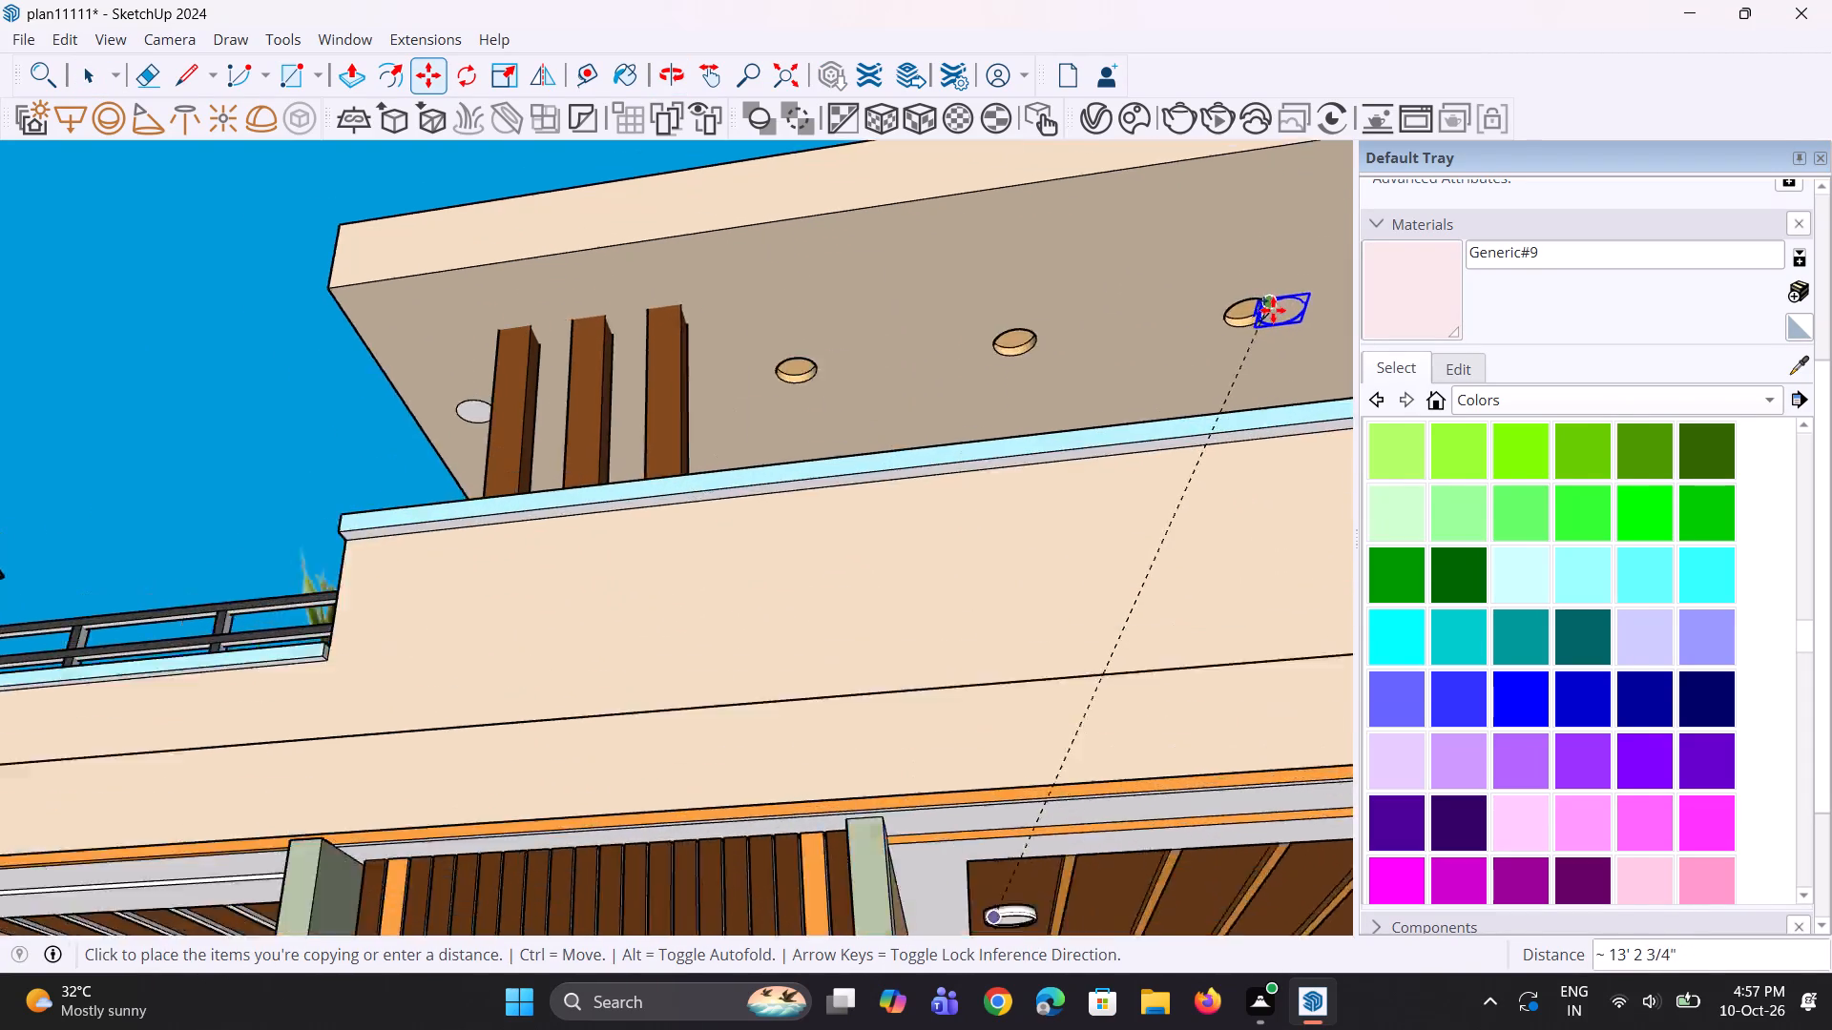
scroll(1273, 310, "up", 2)
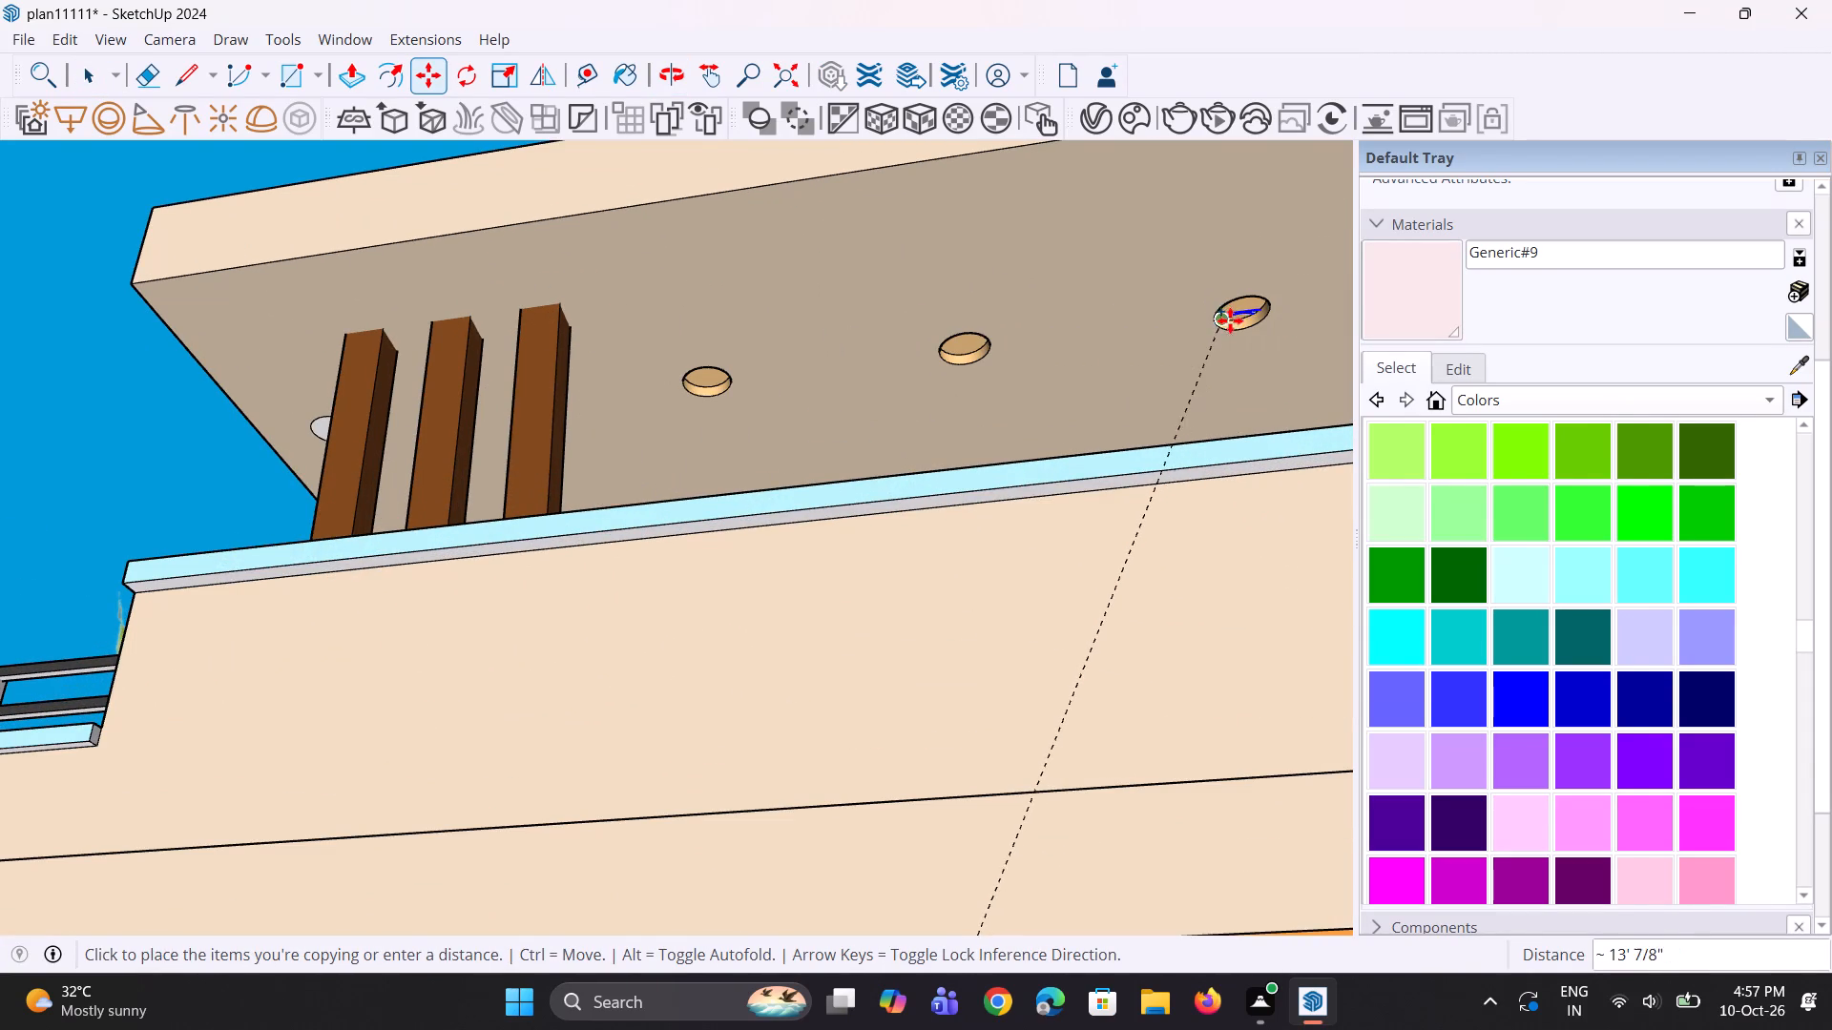
left_click(1238, 306)
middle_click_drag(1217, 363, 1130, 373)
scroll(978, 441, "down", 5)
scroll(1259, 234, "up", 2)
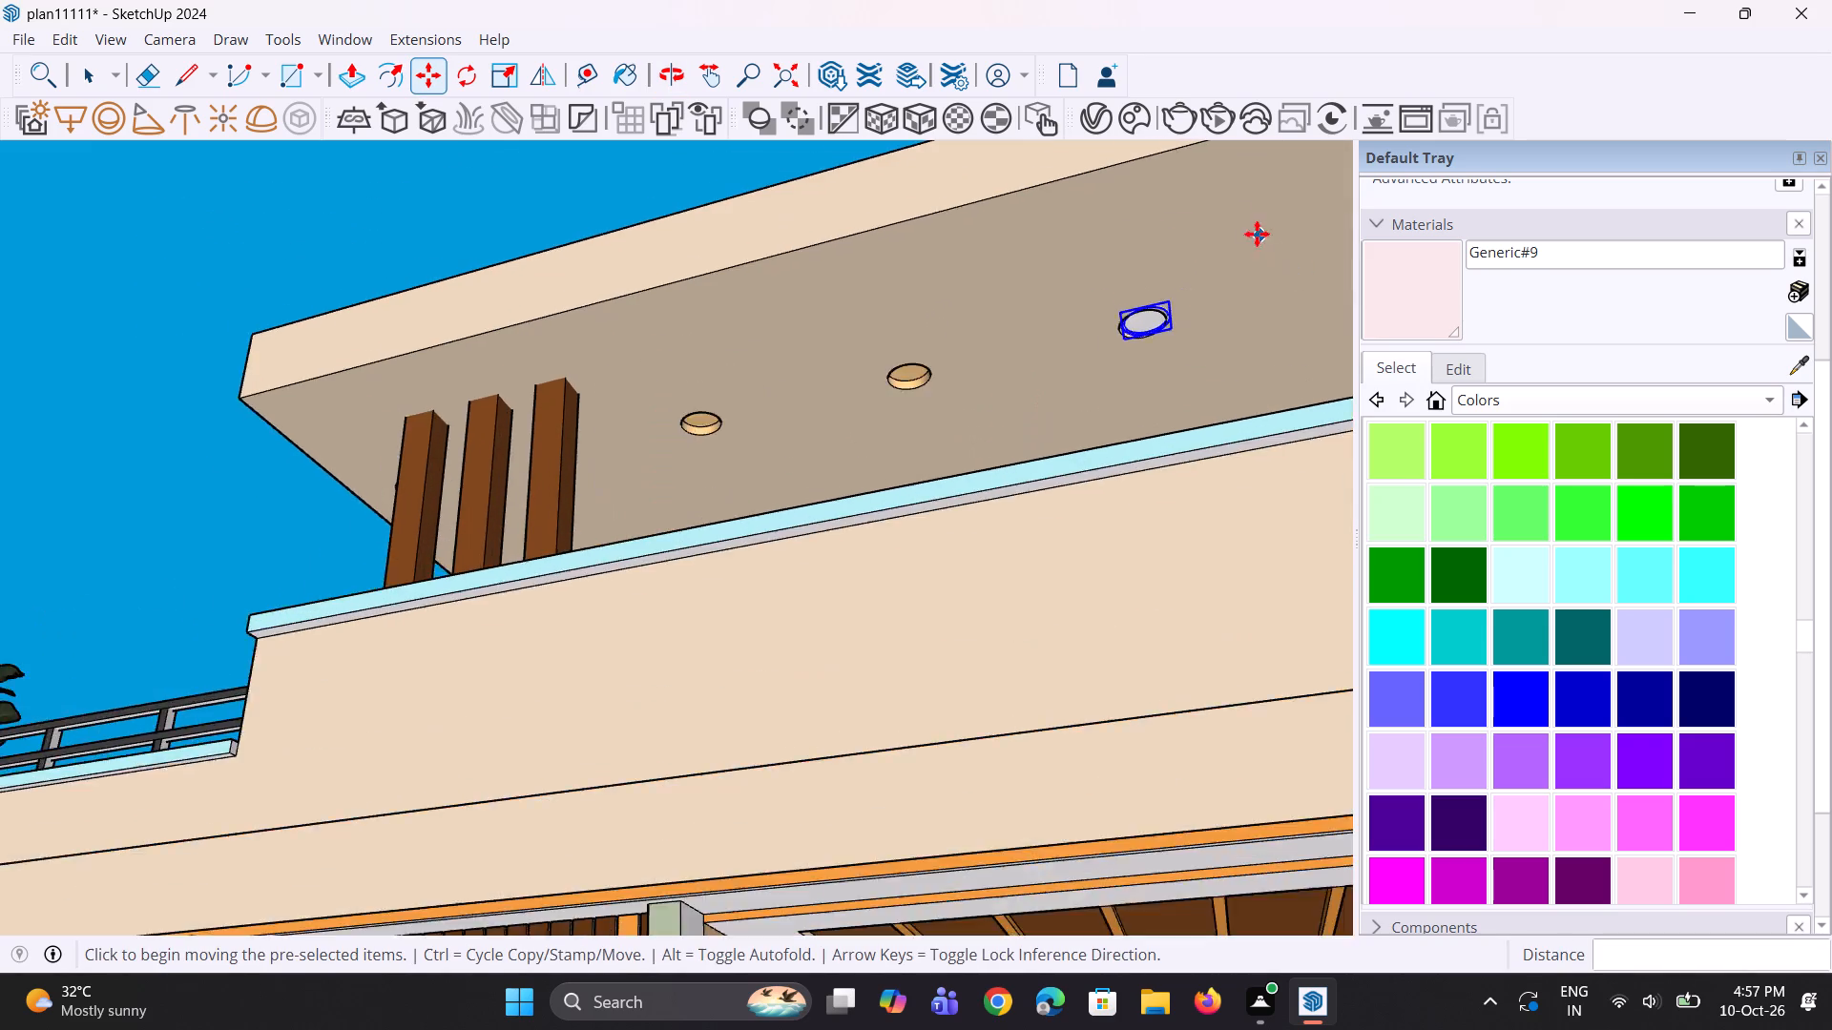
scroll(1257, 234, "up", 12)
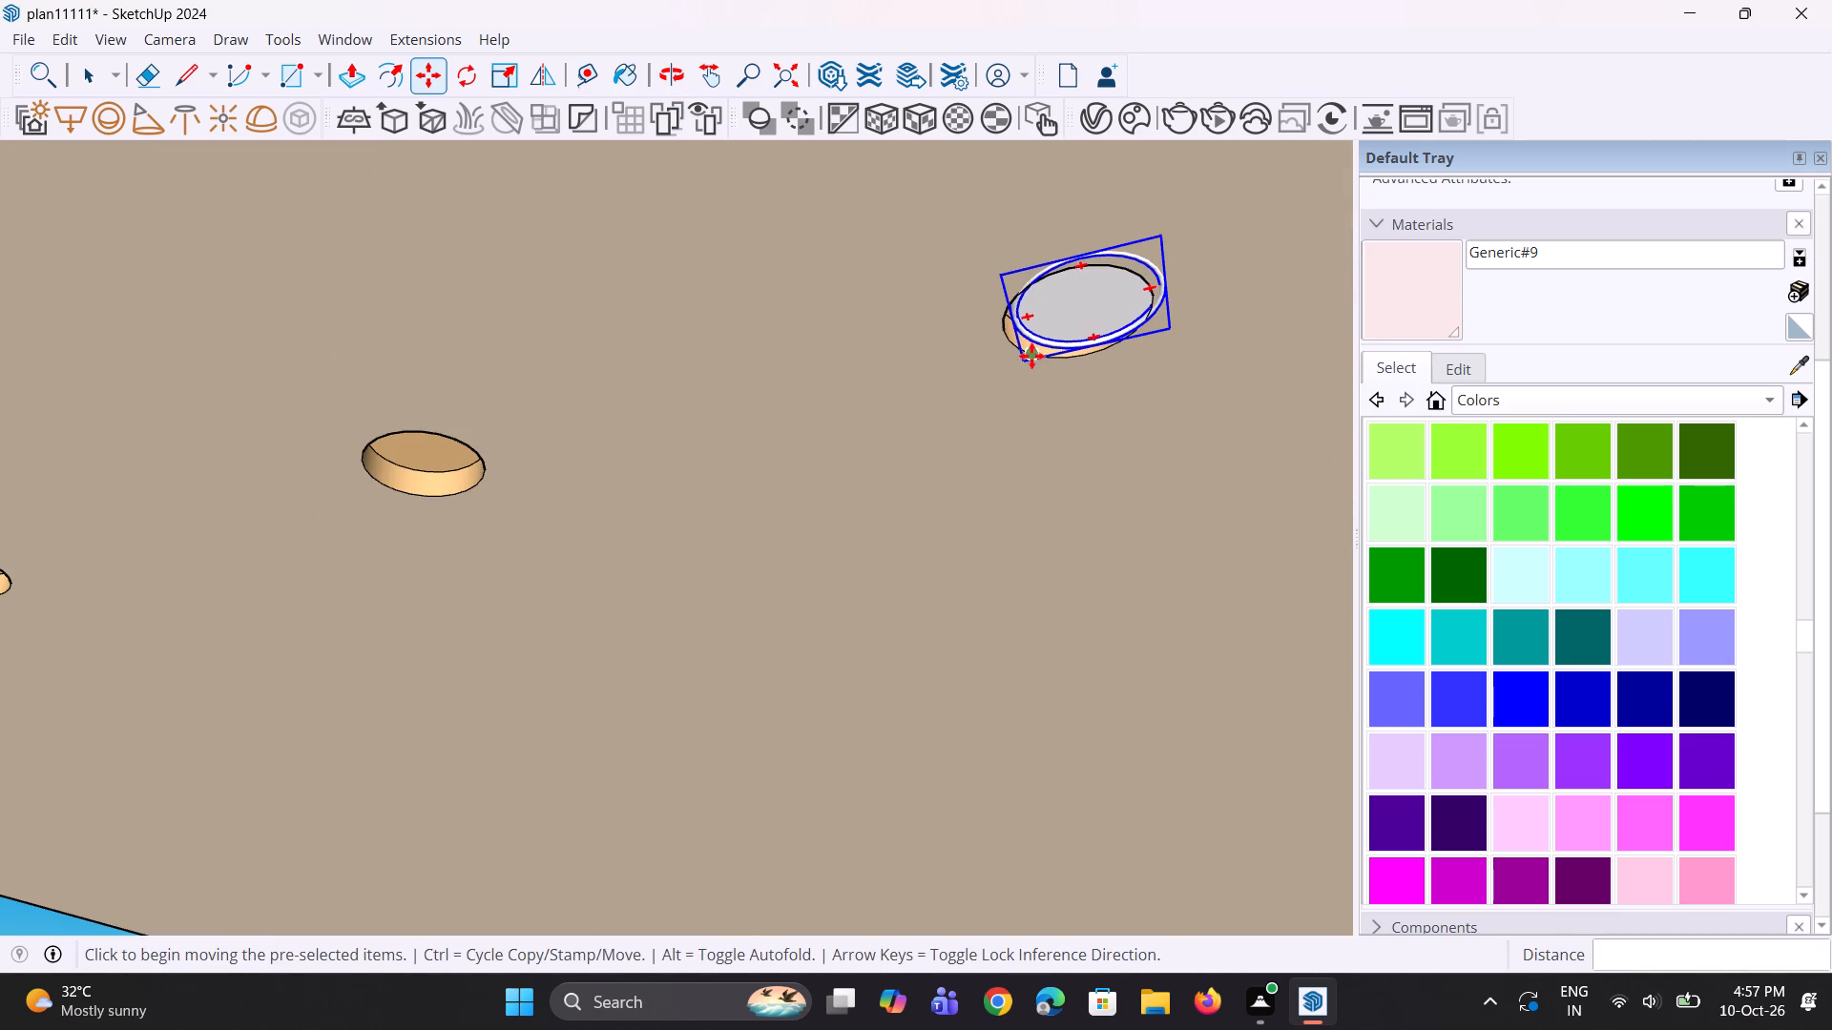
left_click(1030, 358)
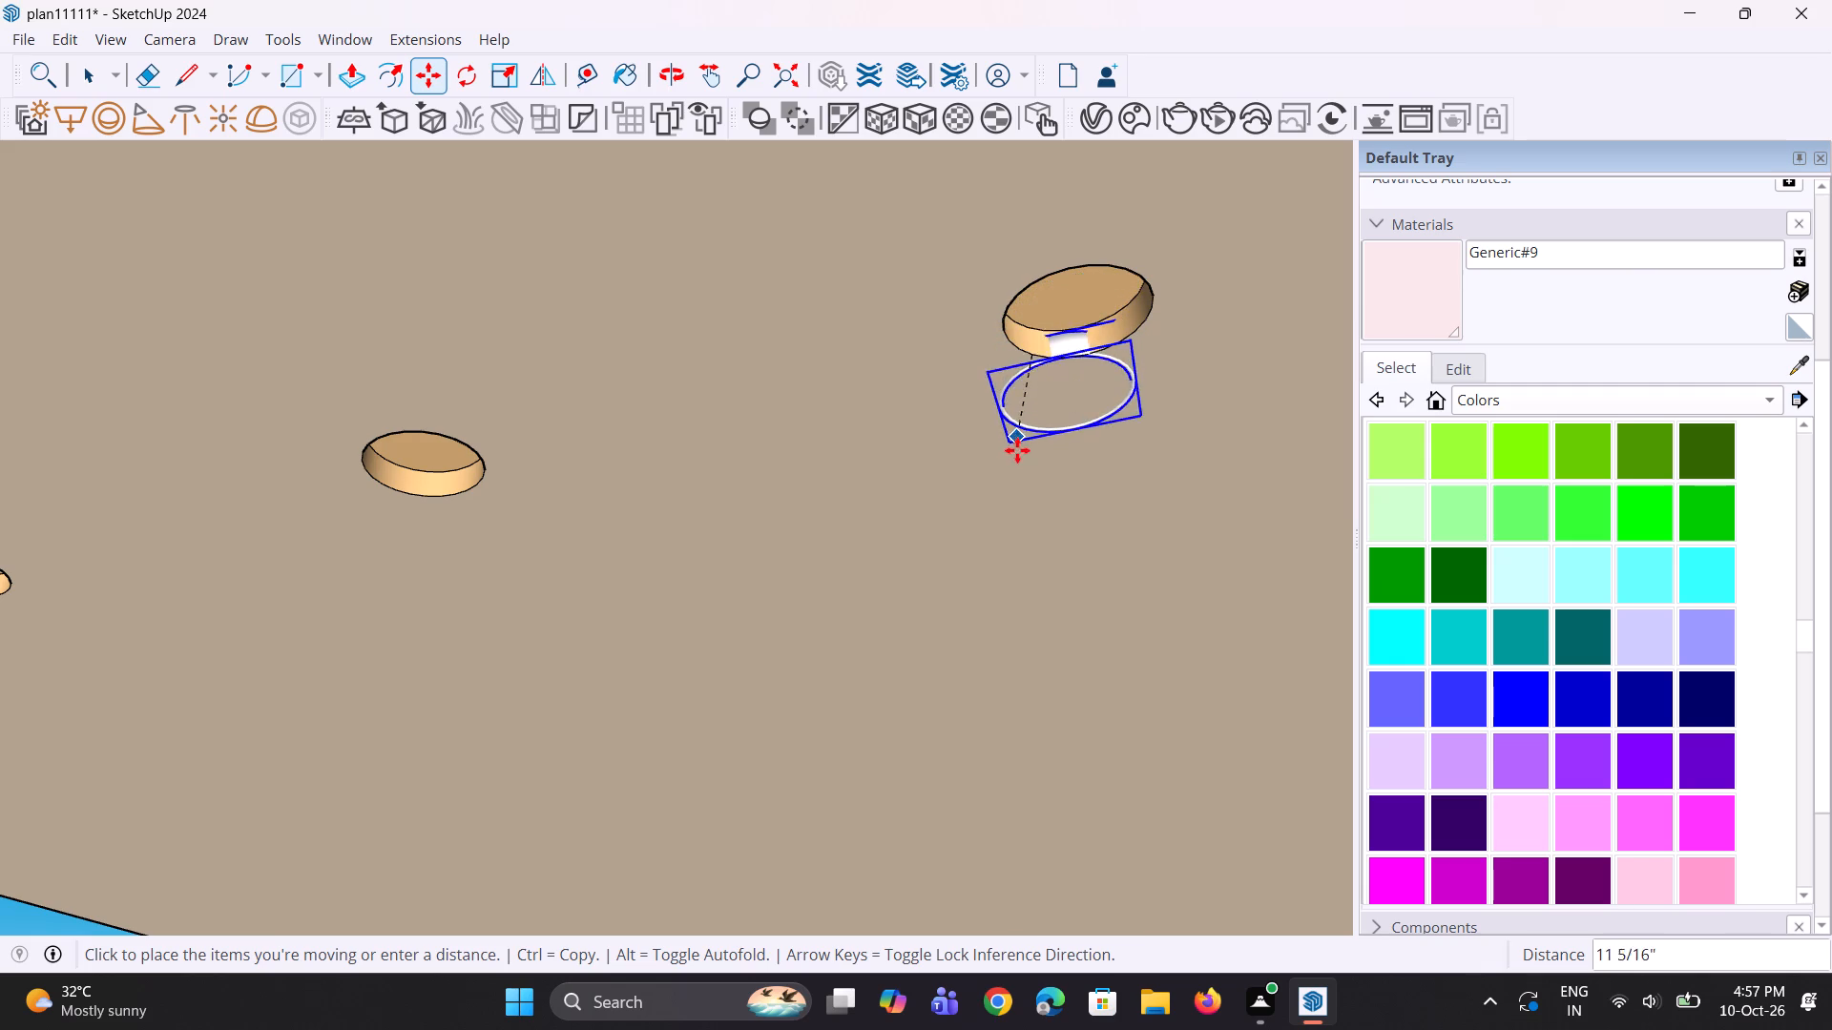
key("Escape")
Lower the copied light and shift it about 4 5/16" to line it up with the third recess under the rooftop canopy.
middle_click_drag(1076, 362, 1266, 402)
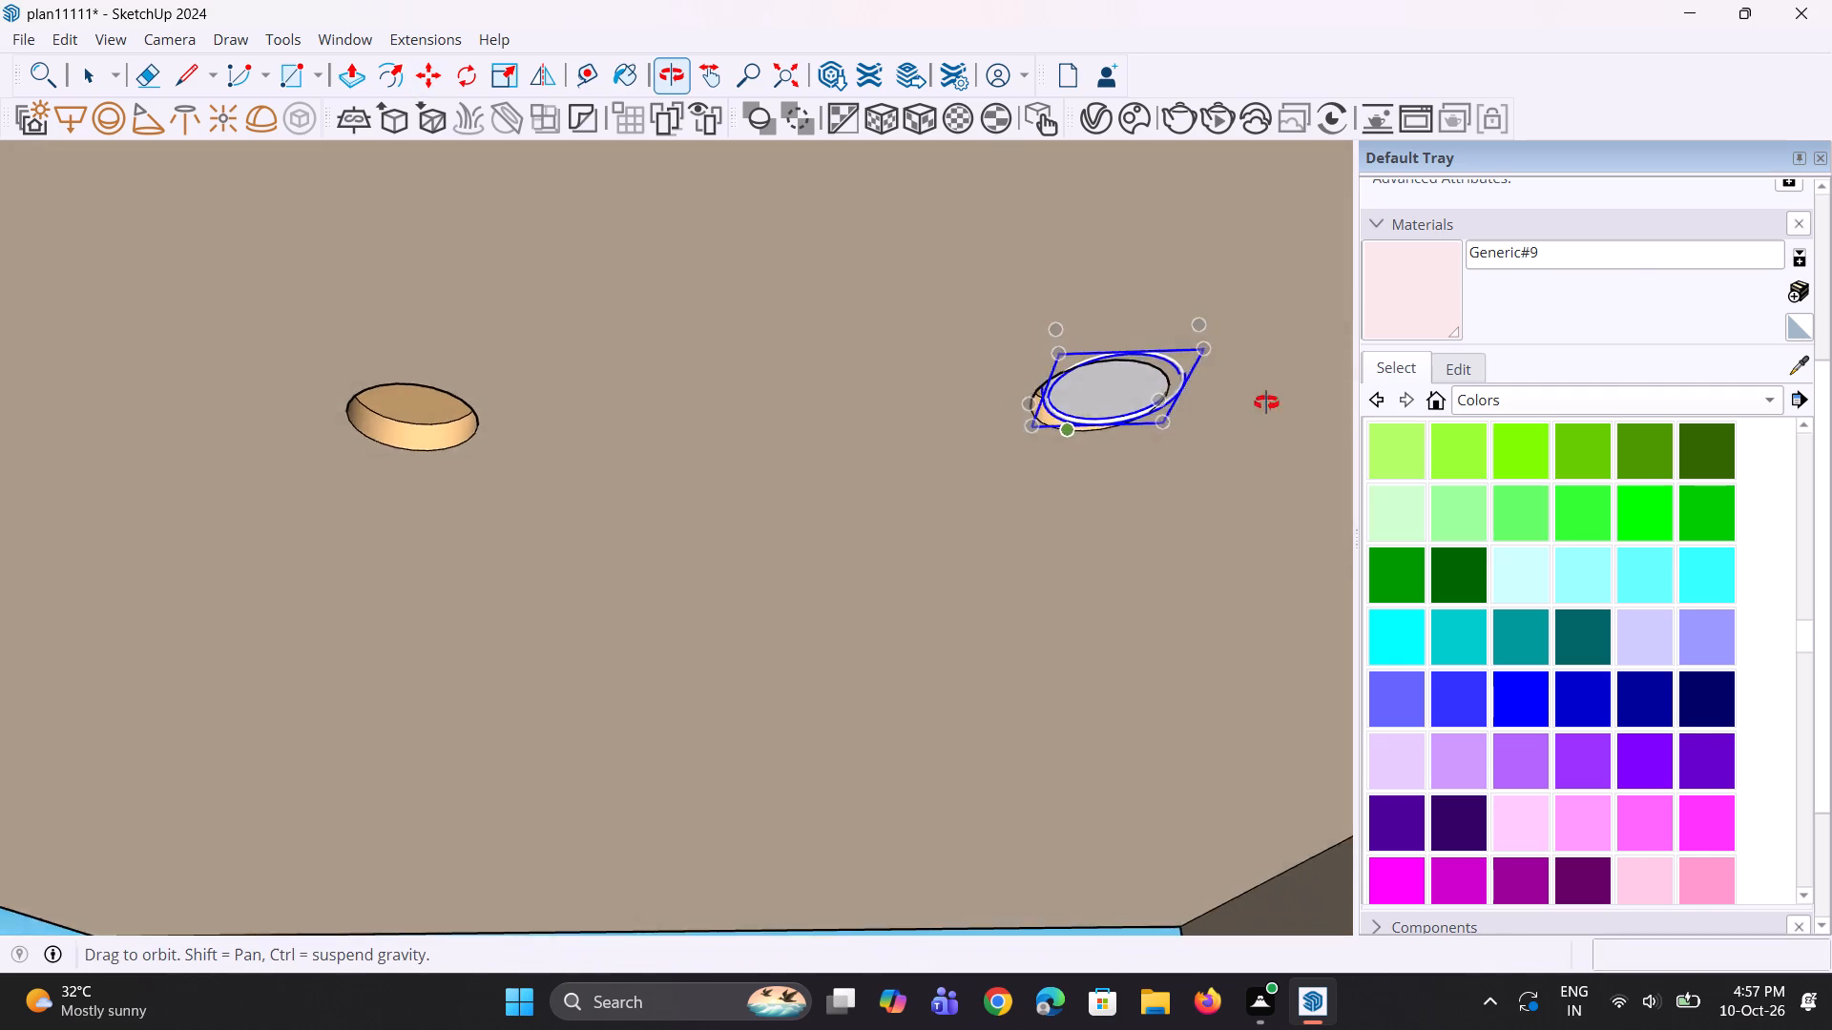
middle_click_drag(1266, 402, 1453, 461)
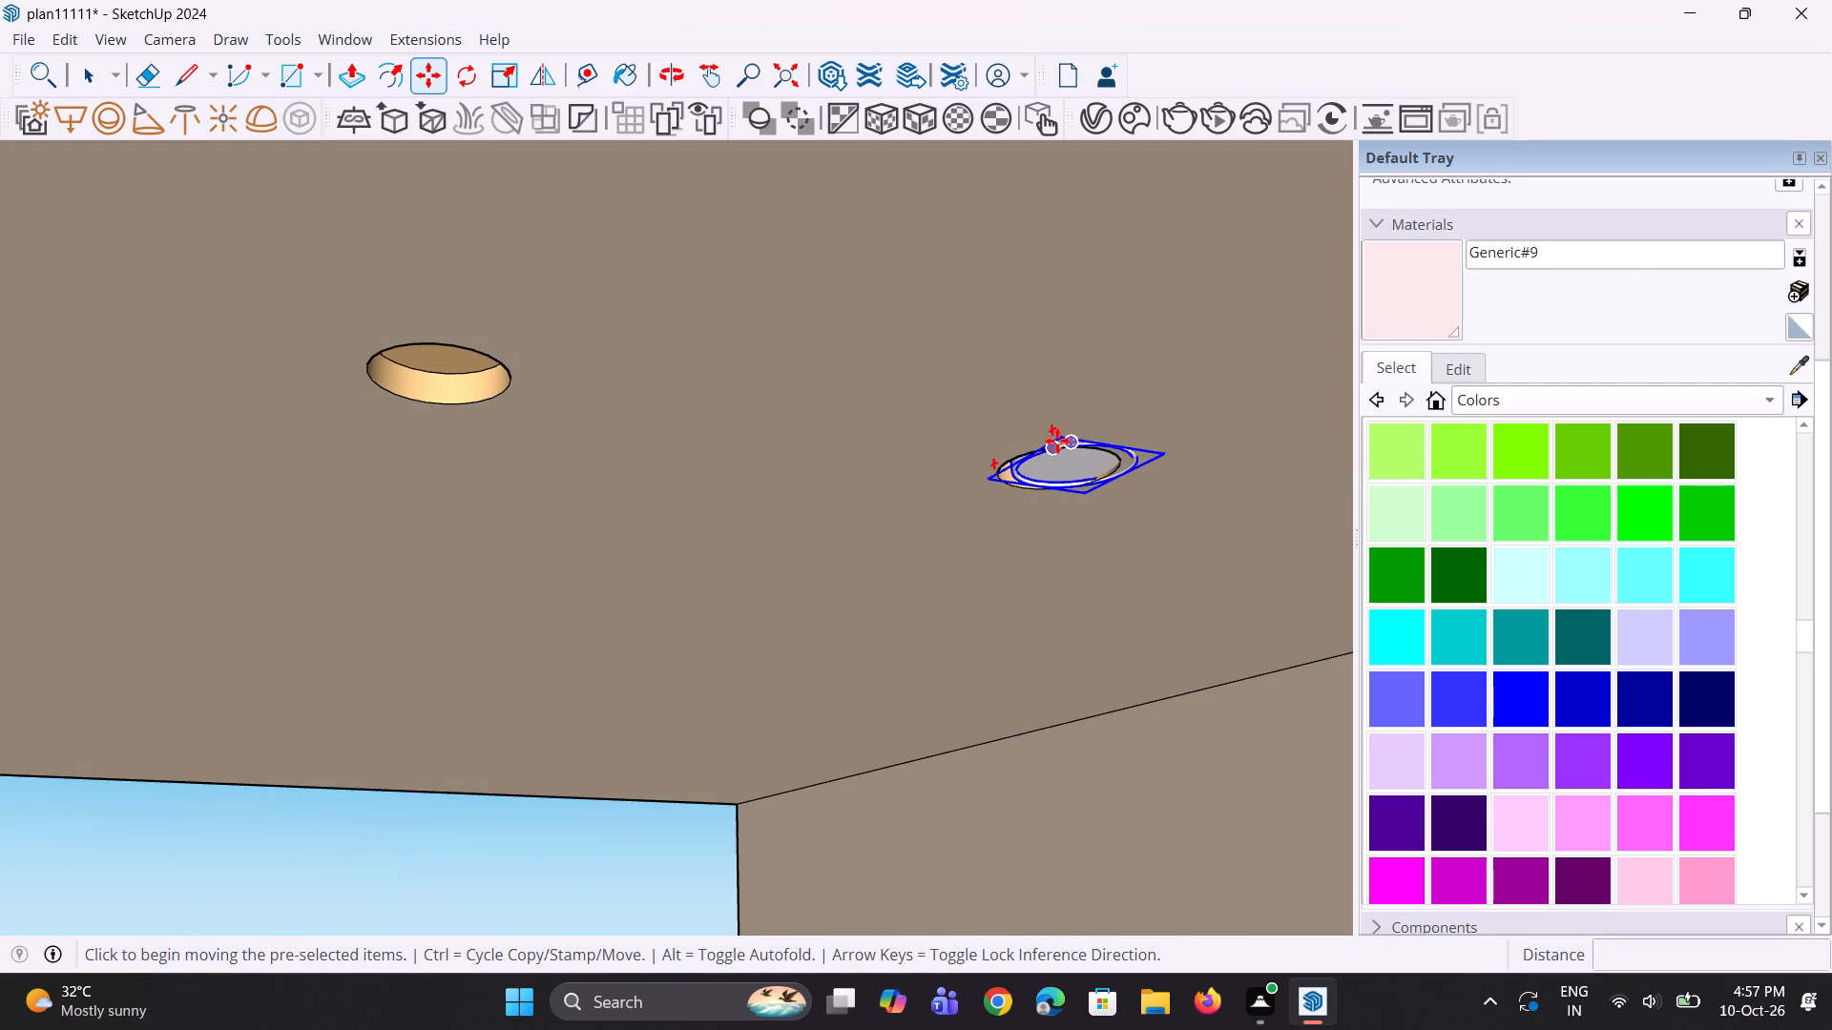
left_click(1055, 441)
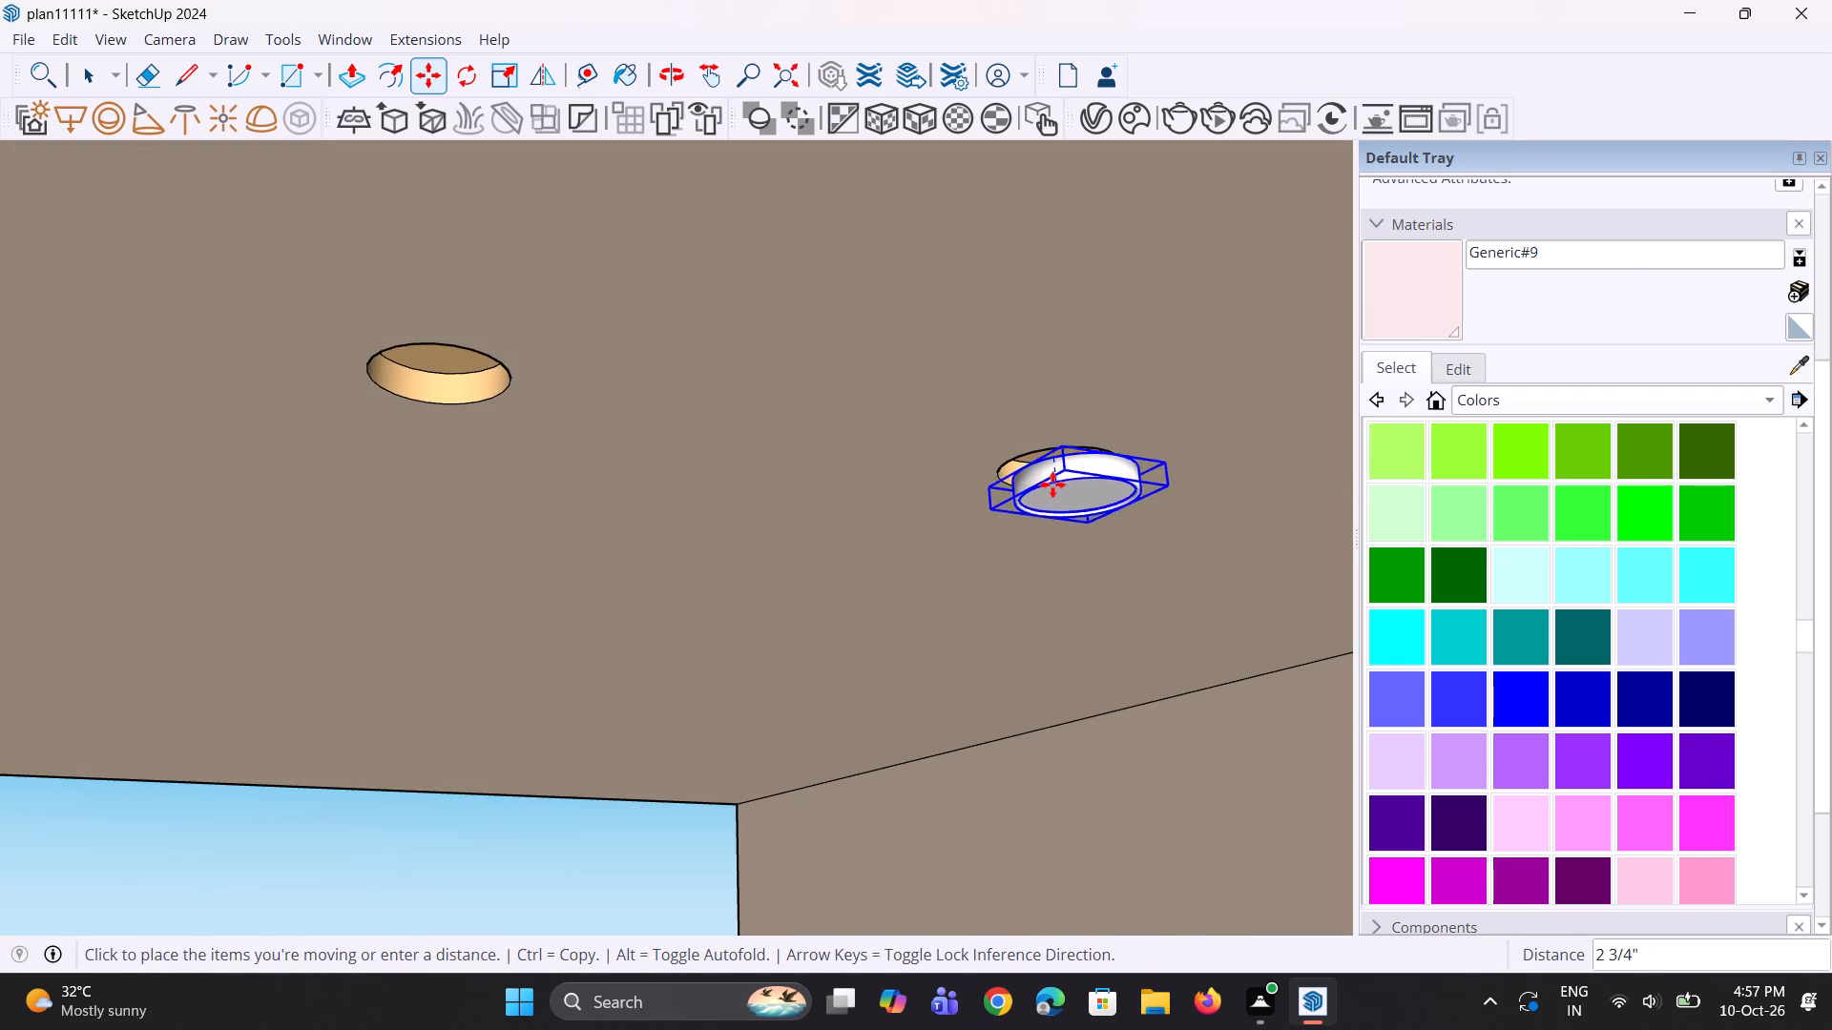
left_click(1059, 486)
middle_click_drag(1075, 493, 918, 360)
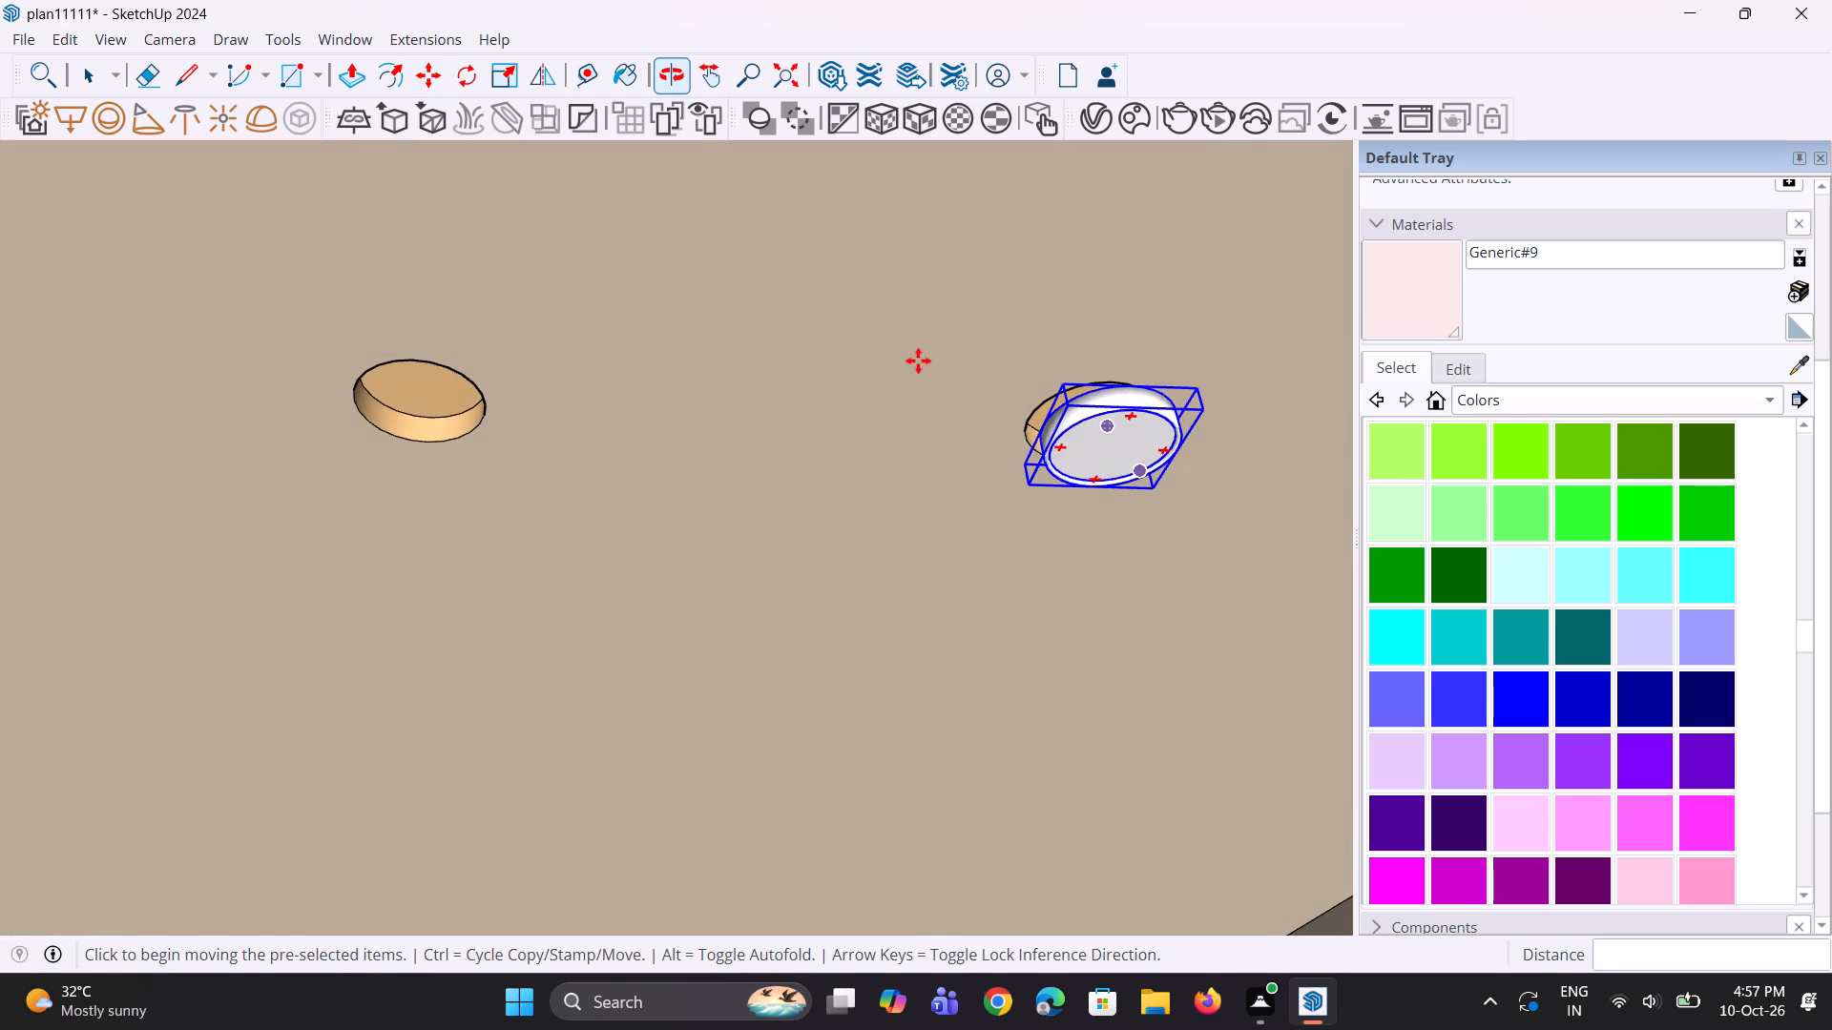
left_click(1033, 488)
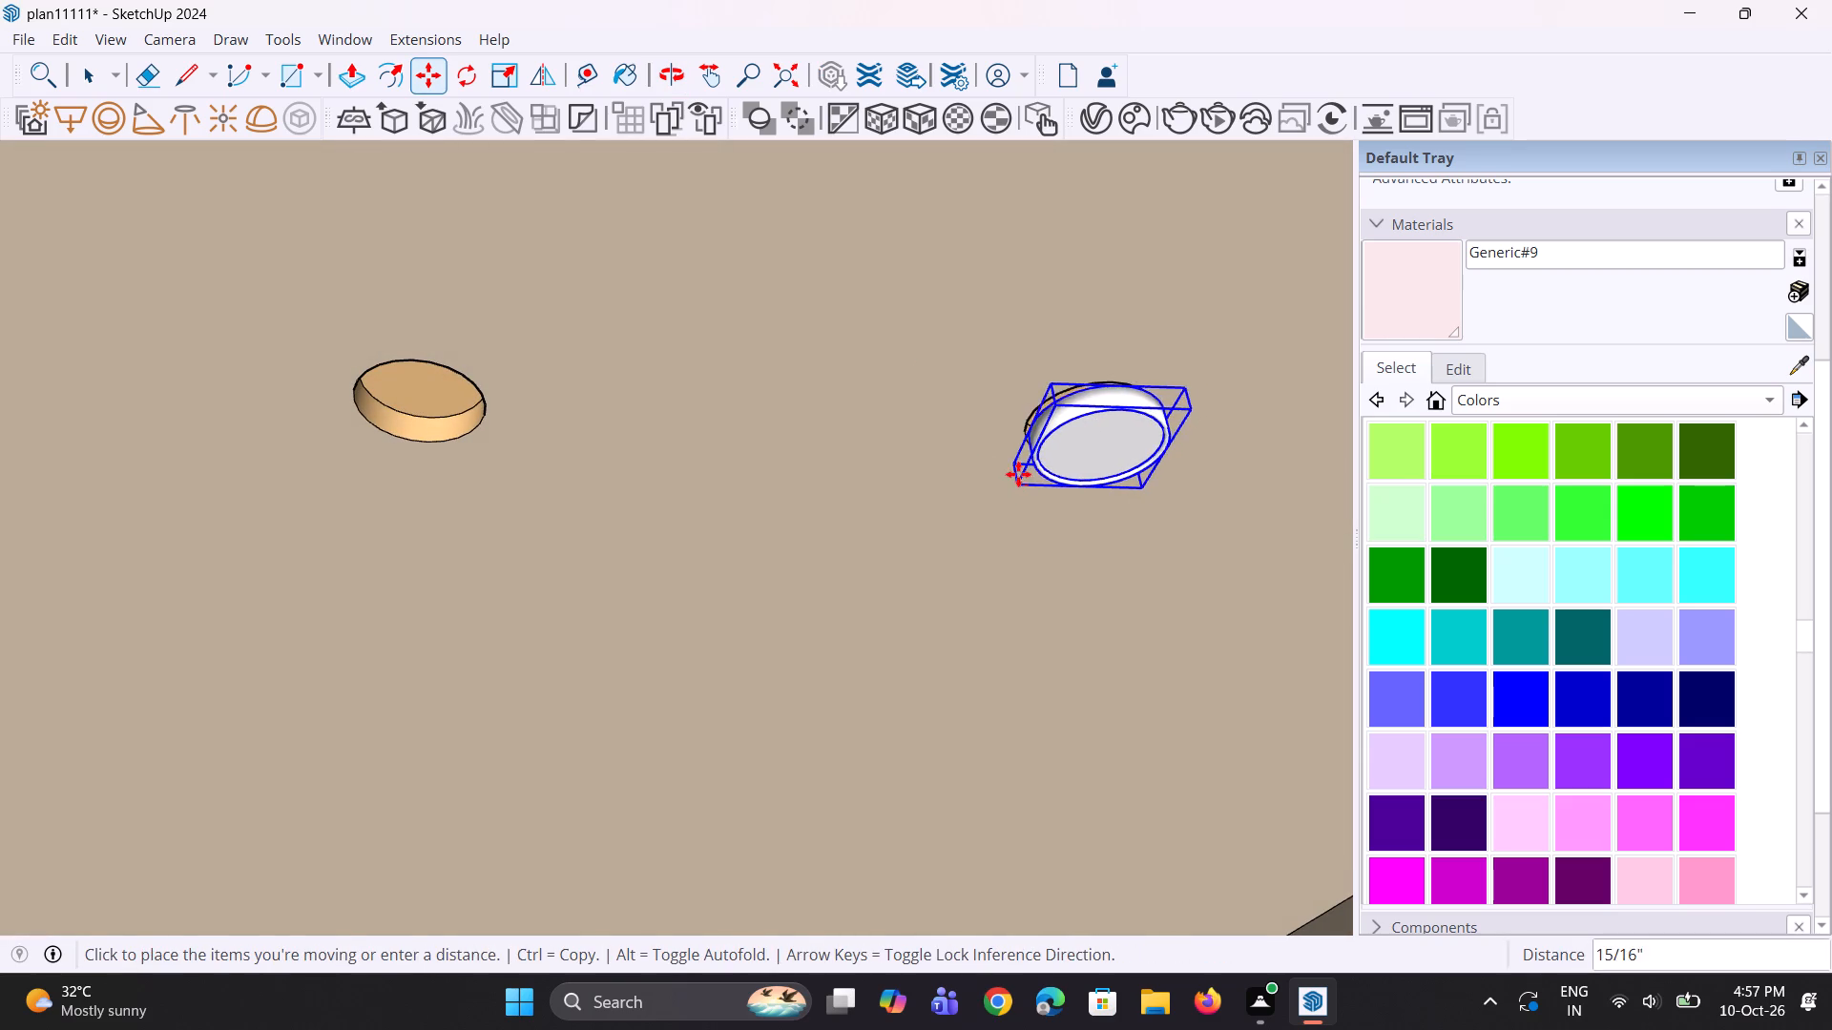
left_click(1010, 470)
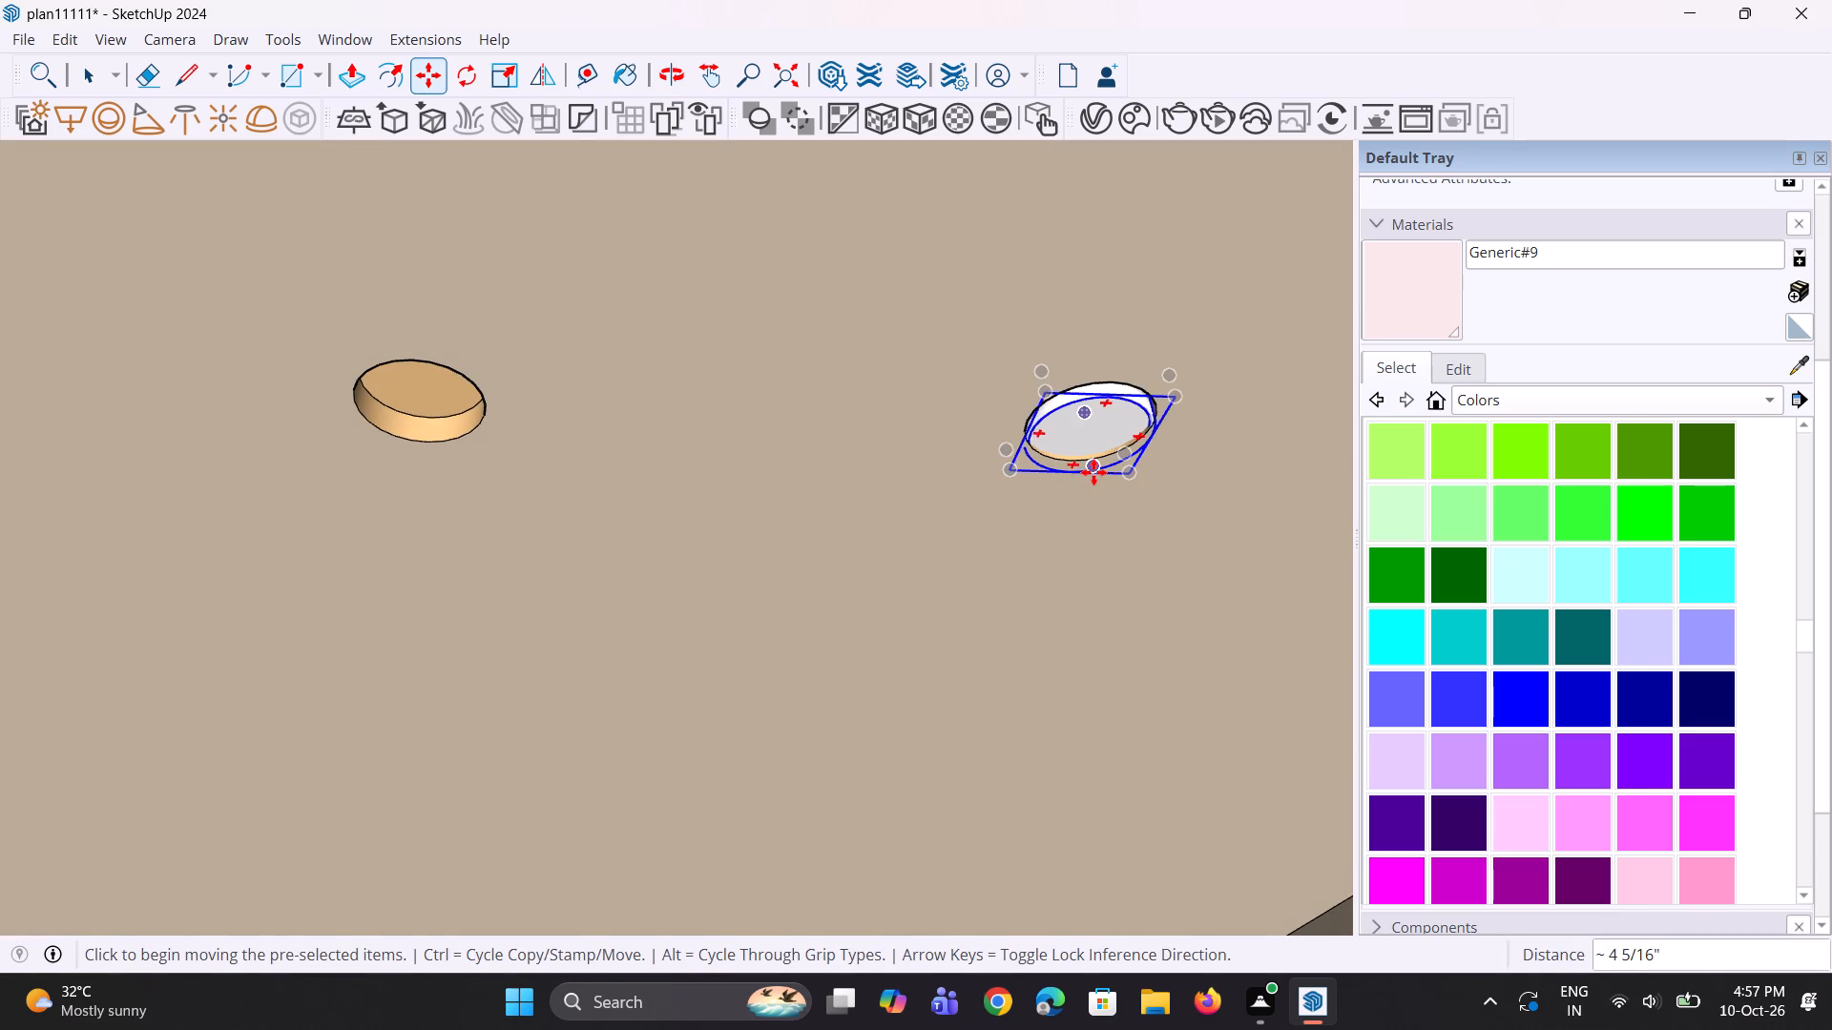
Scale the light up uniformly by about 1.04 to match its canopy recess.
scroll(1093, 472, "up", 1)
key("s")
left_click(1185, 390)
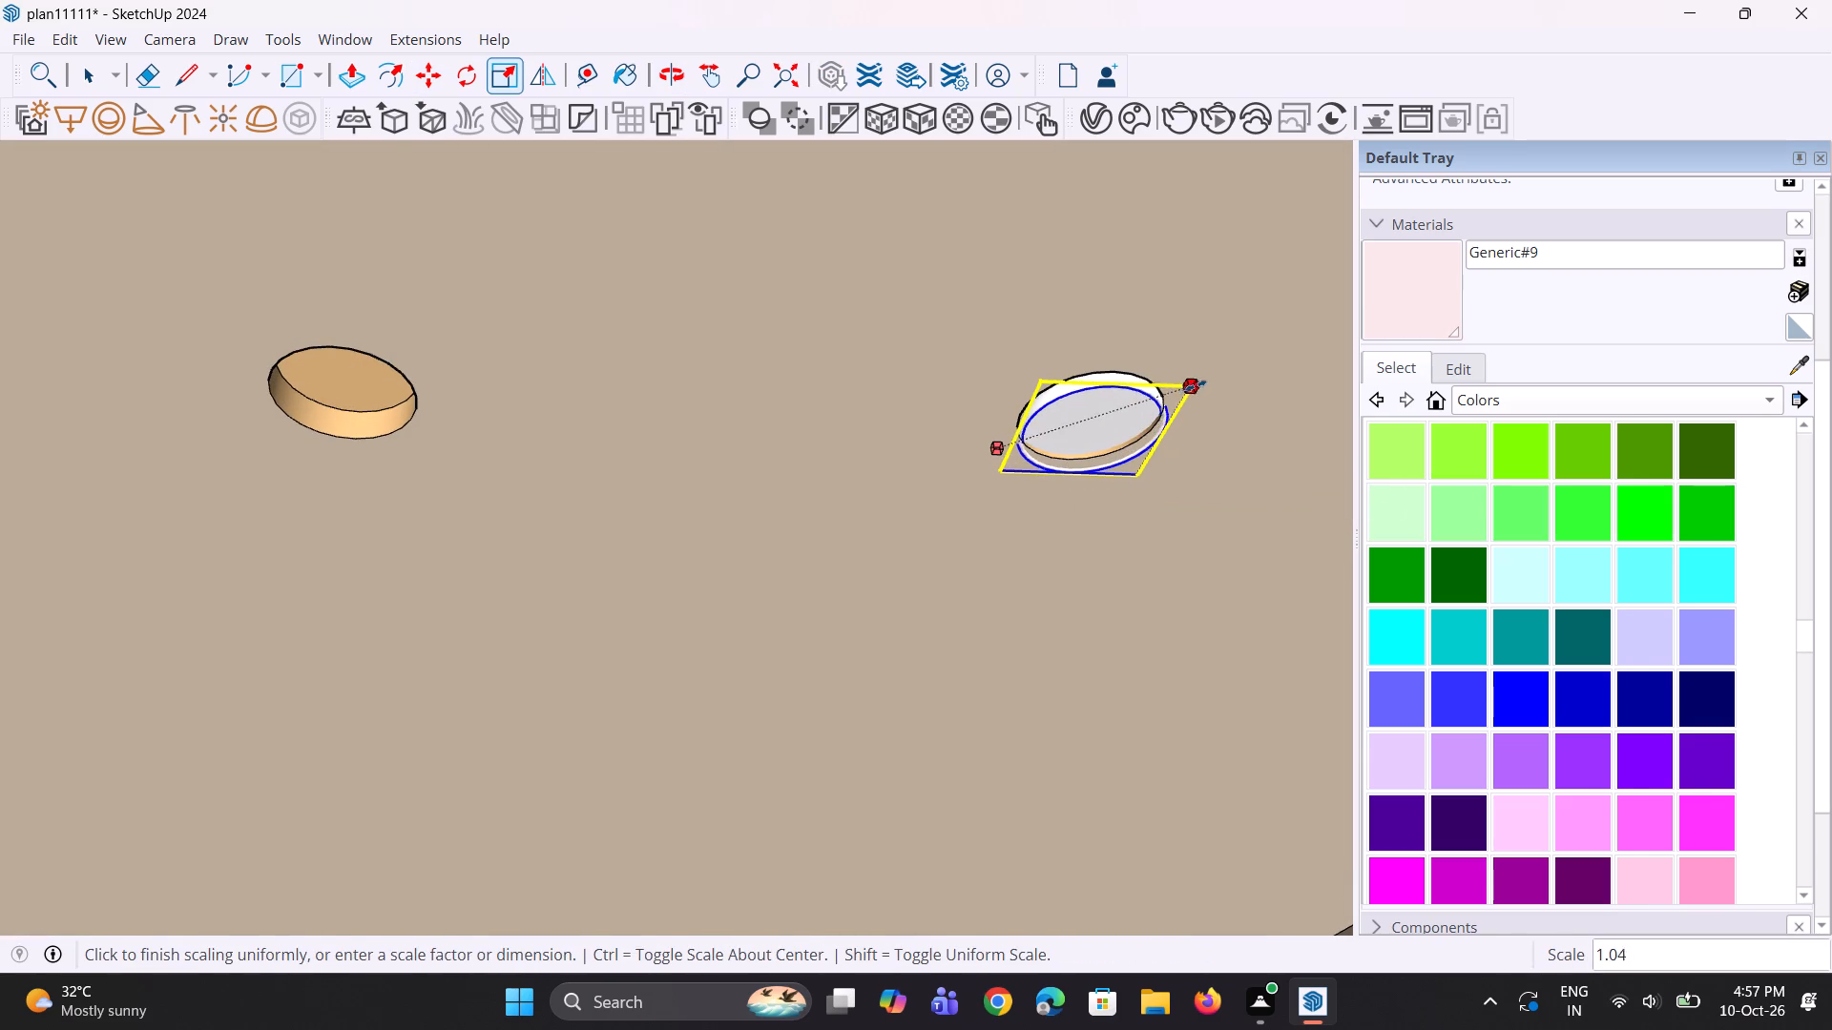
left_click(1202, 381)
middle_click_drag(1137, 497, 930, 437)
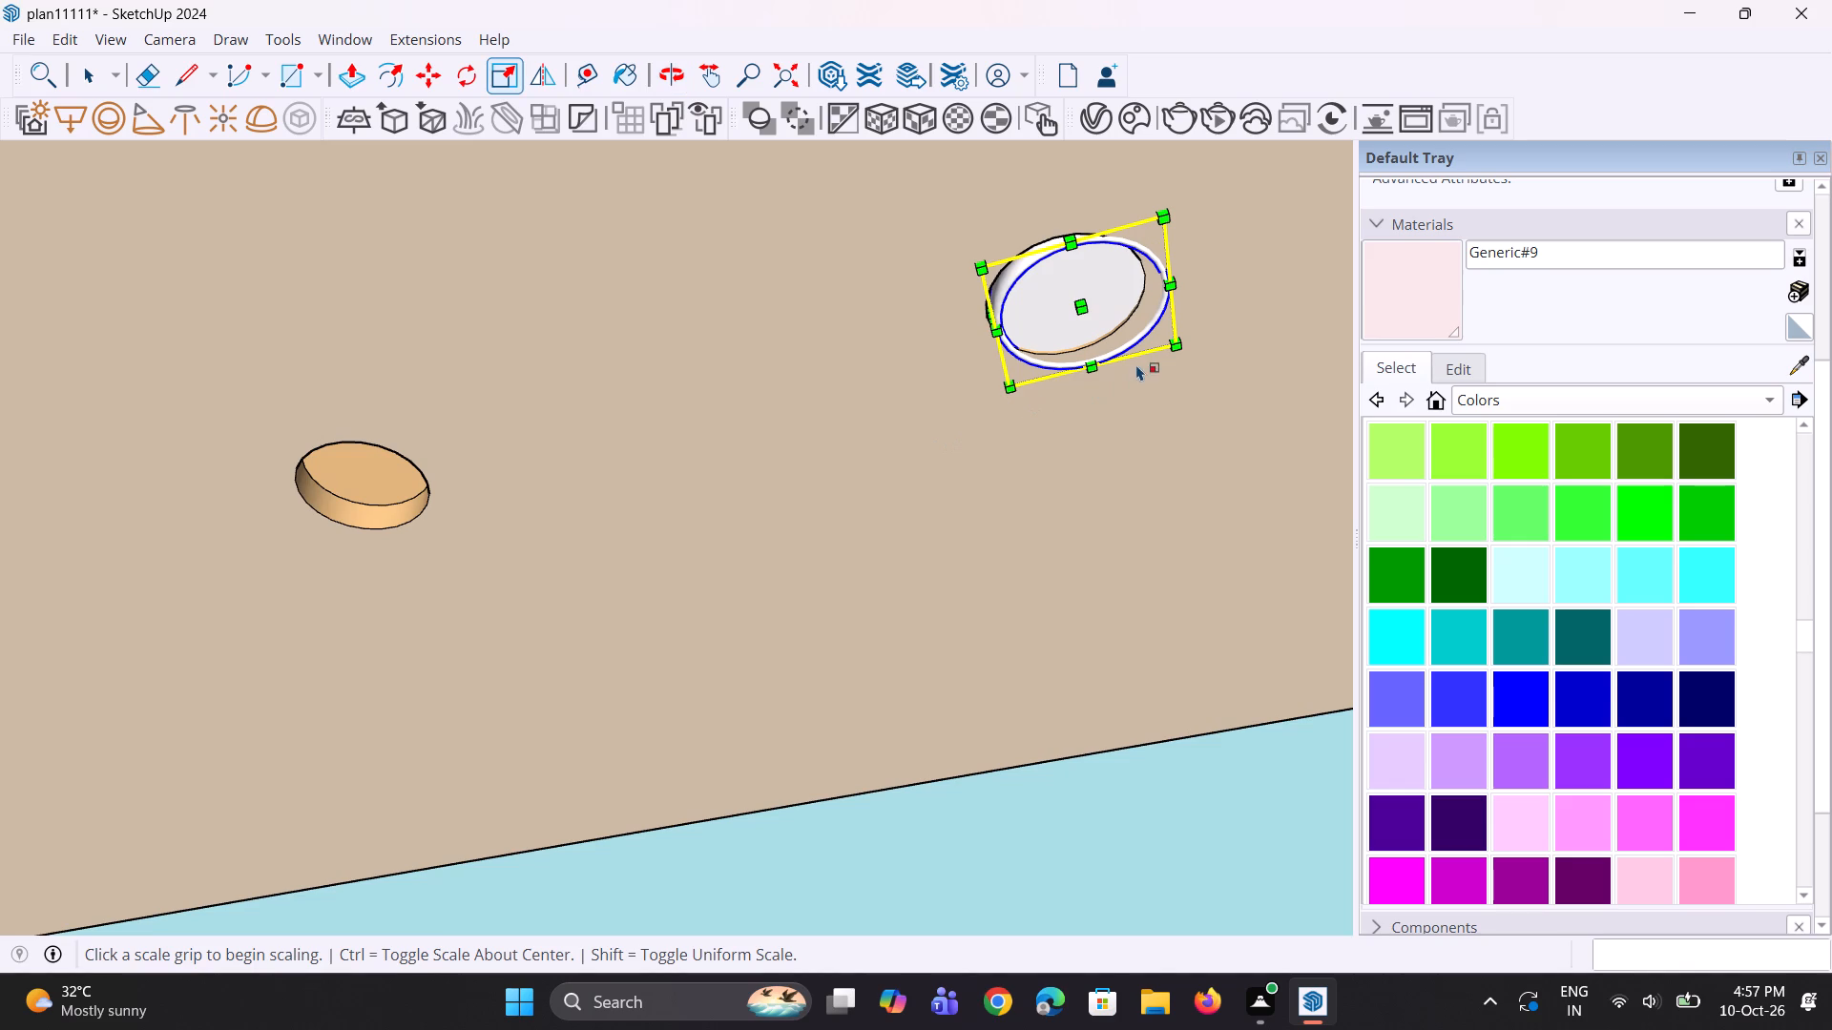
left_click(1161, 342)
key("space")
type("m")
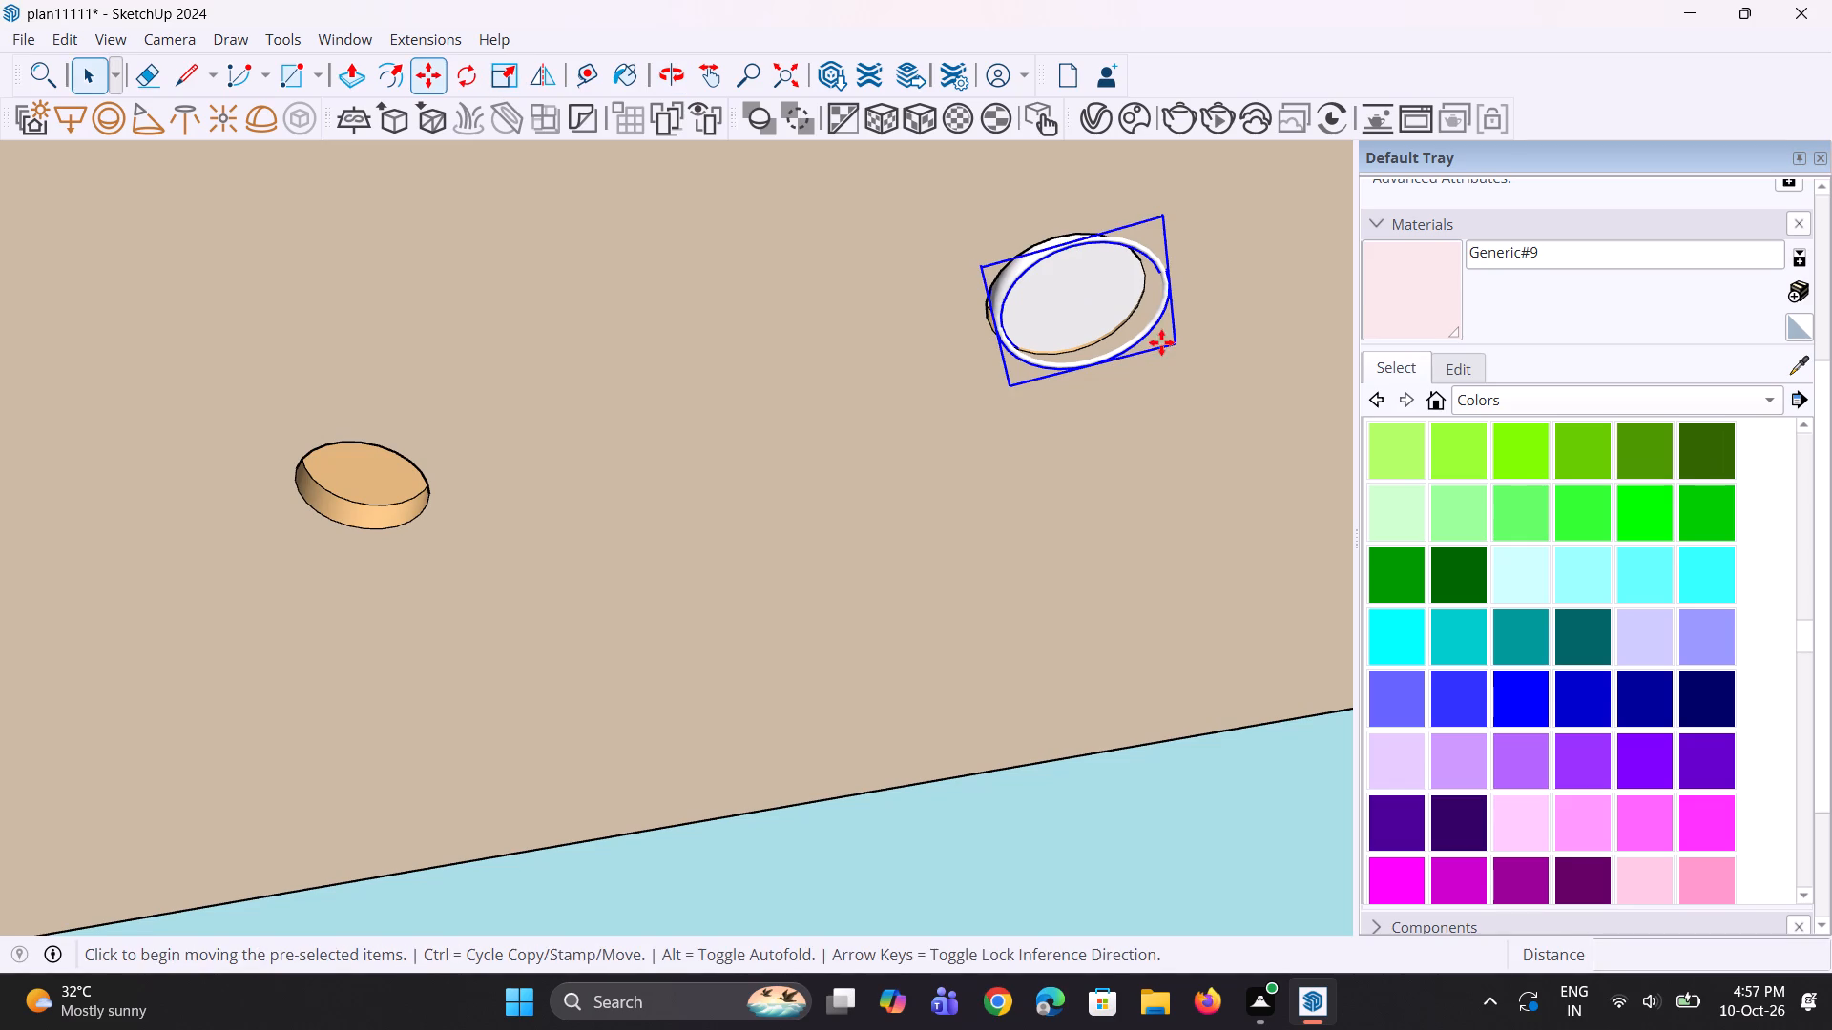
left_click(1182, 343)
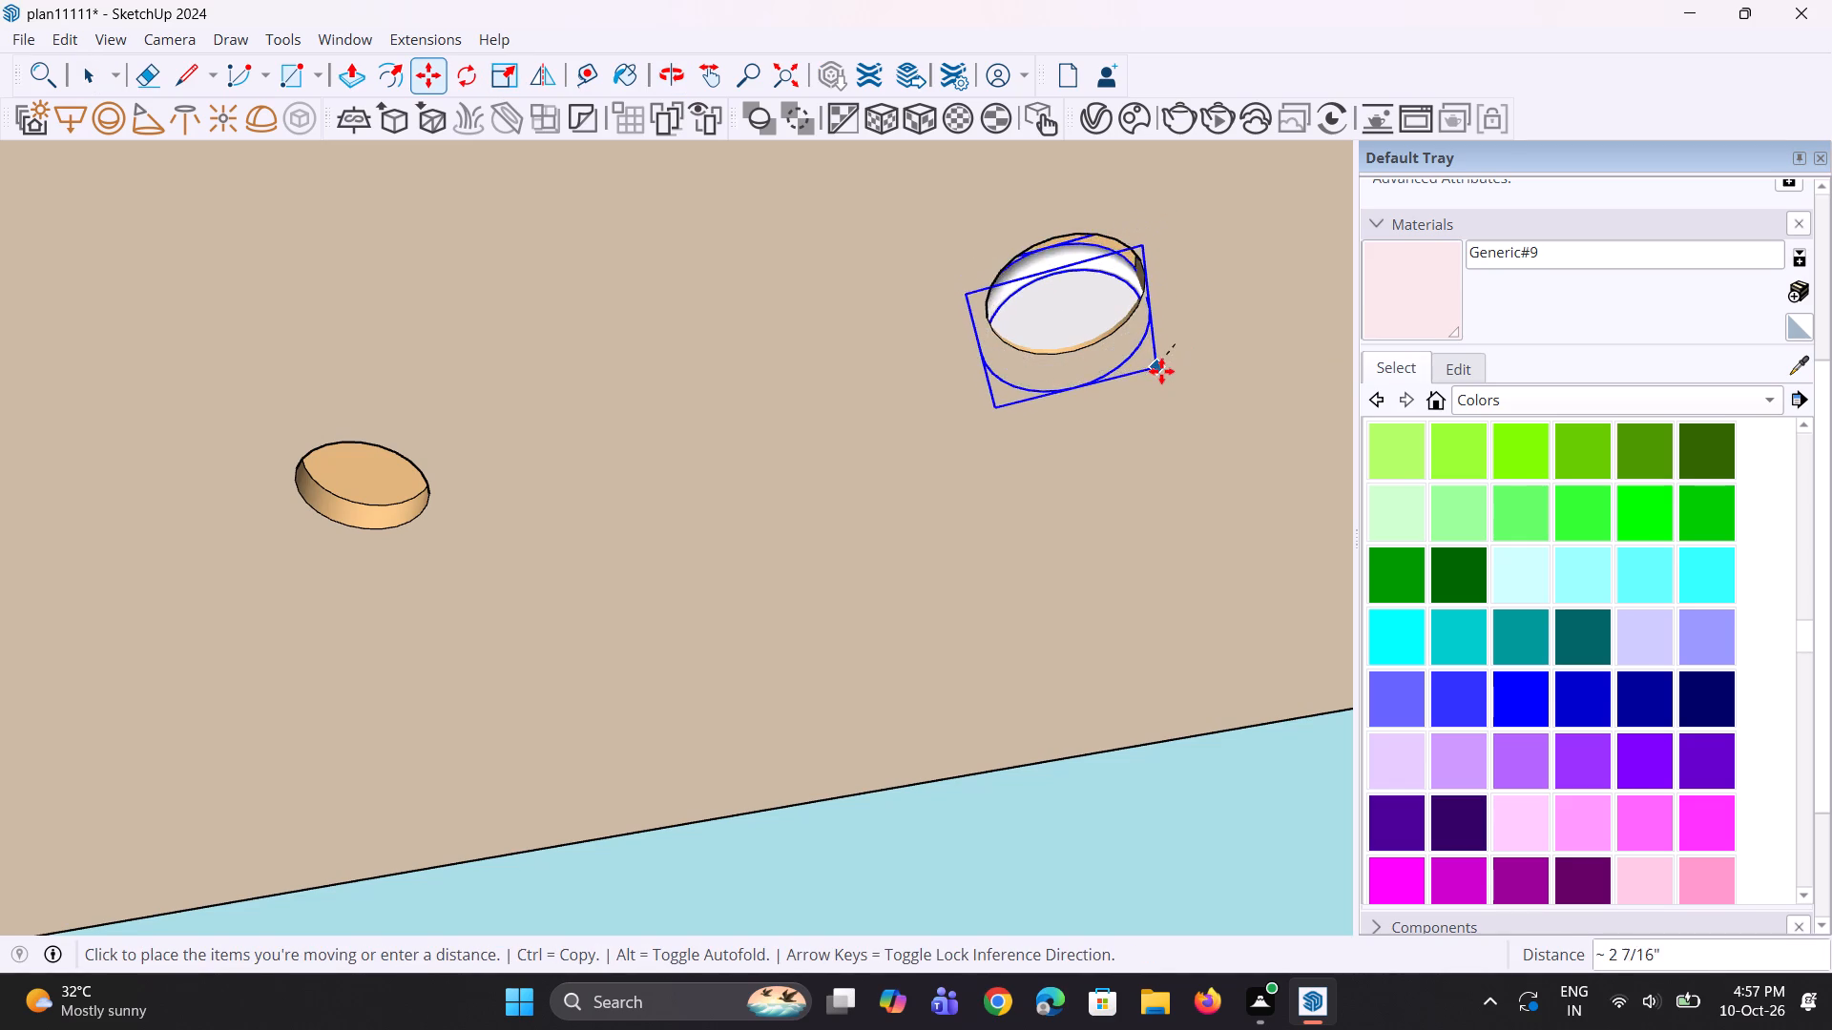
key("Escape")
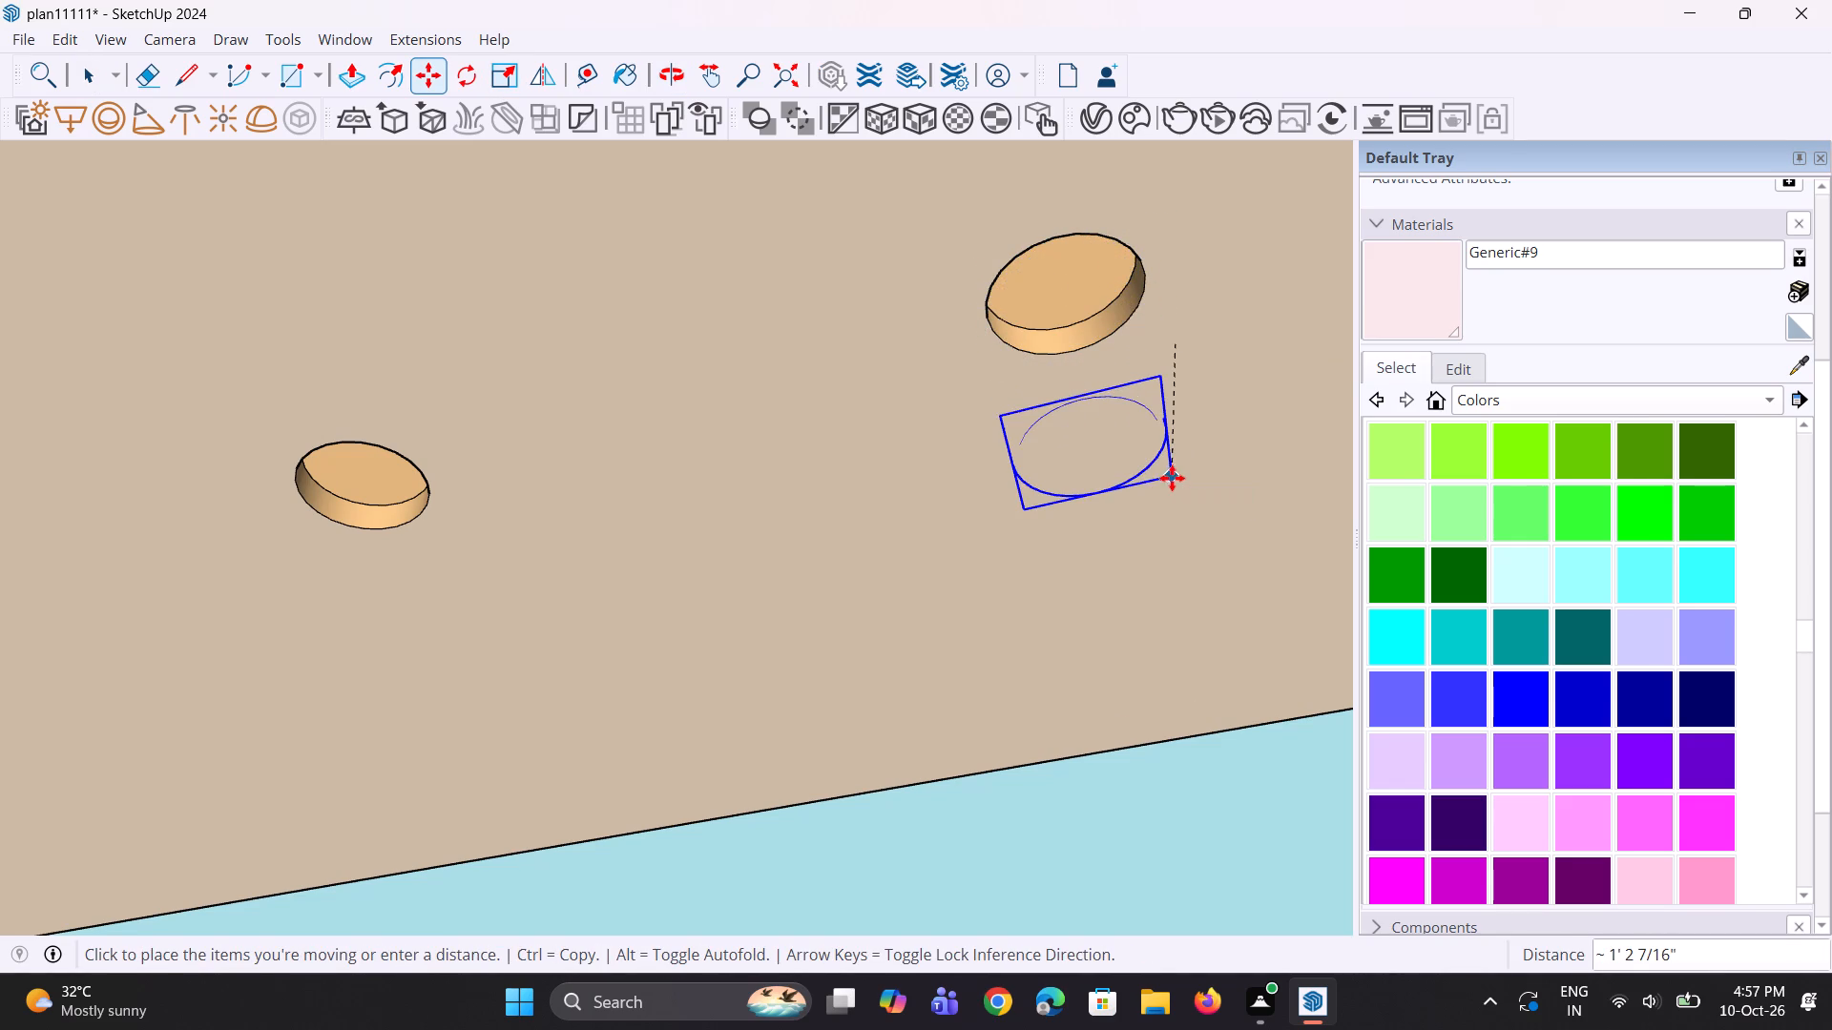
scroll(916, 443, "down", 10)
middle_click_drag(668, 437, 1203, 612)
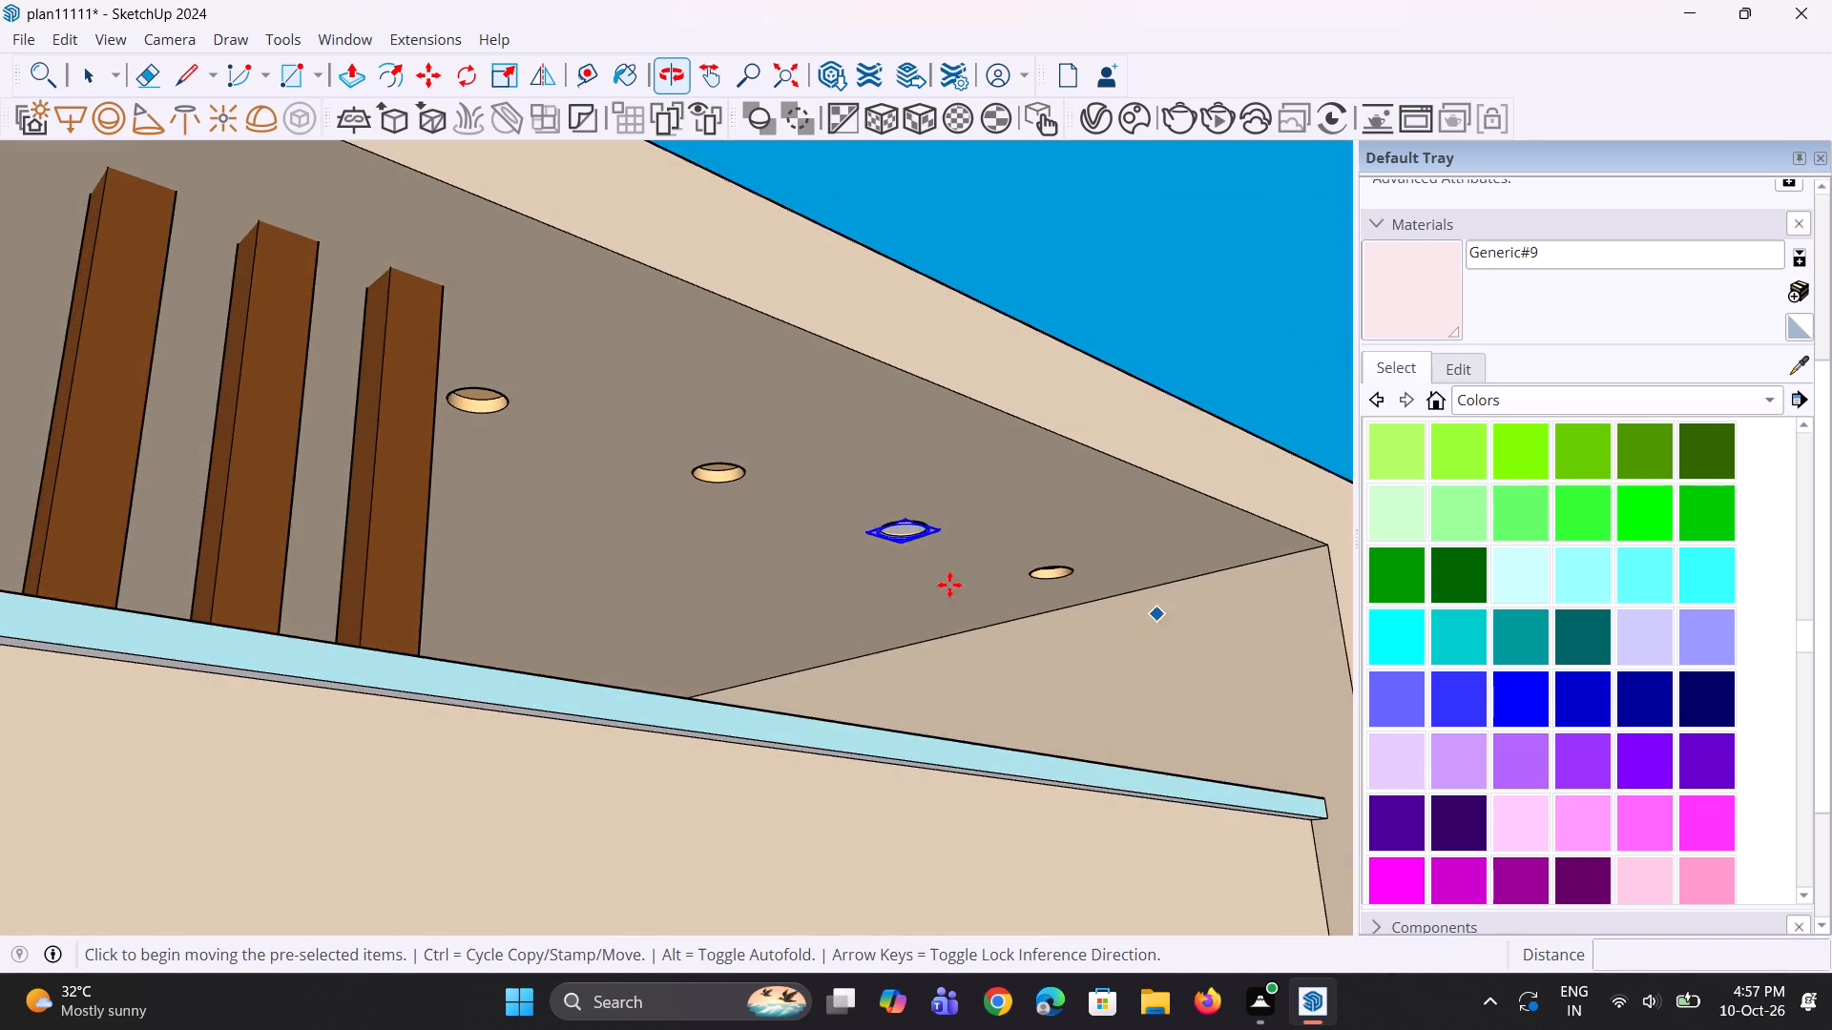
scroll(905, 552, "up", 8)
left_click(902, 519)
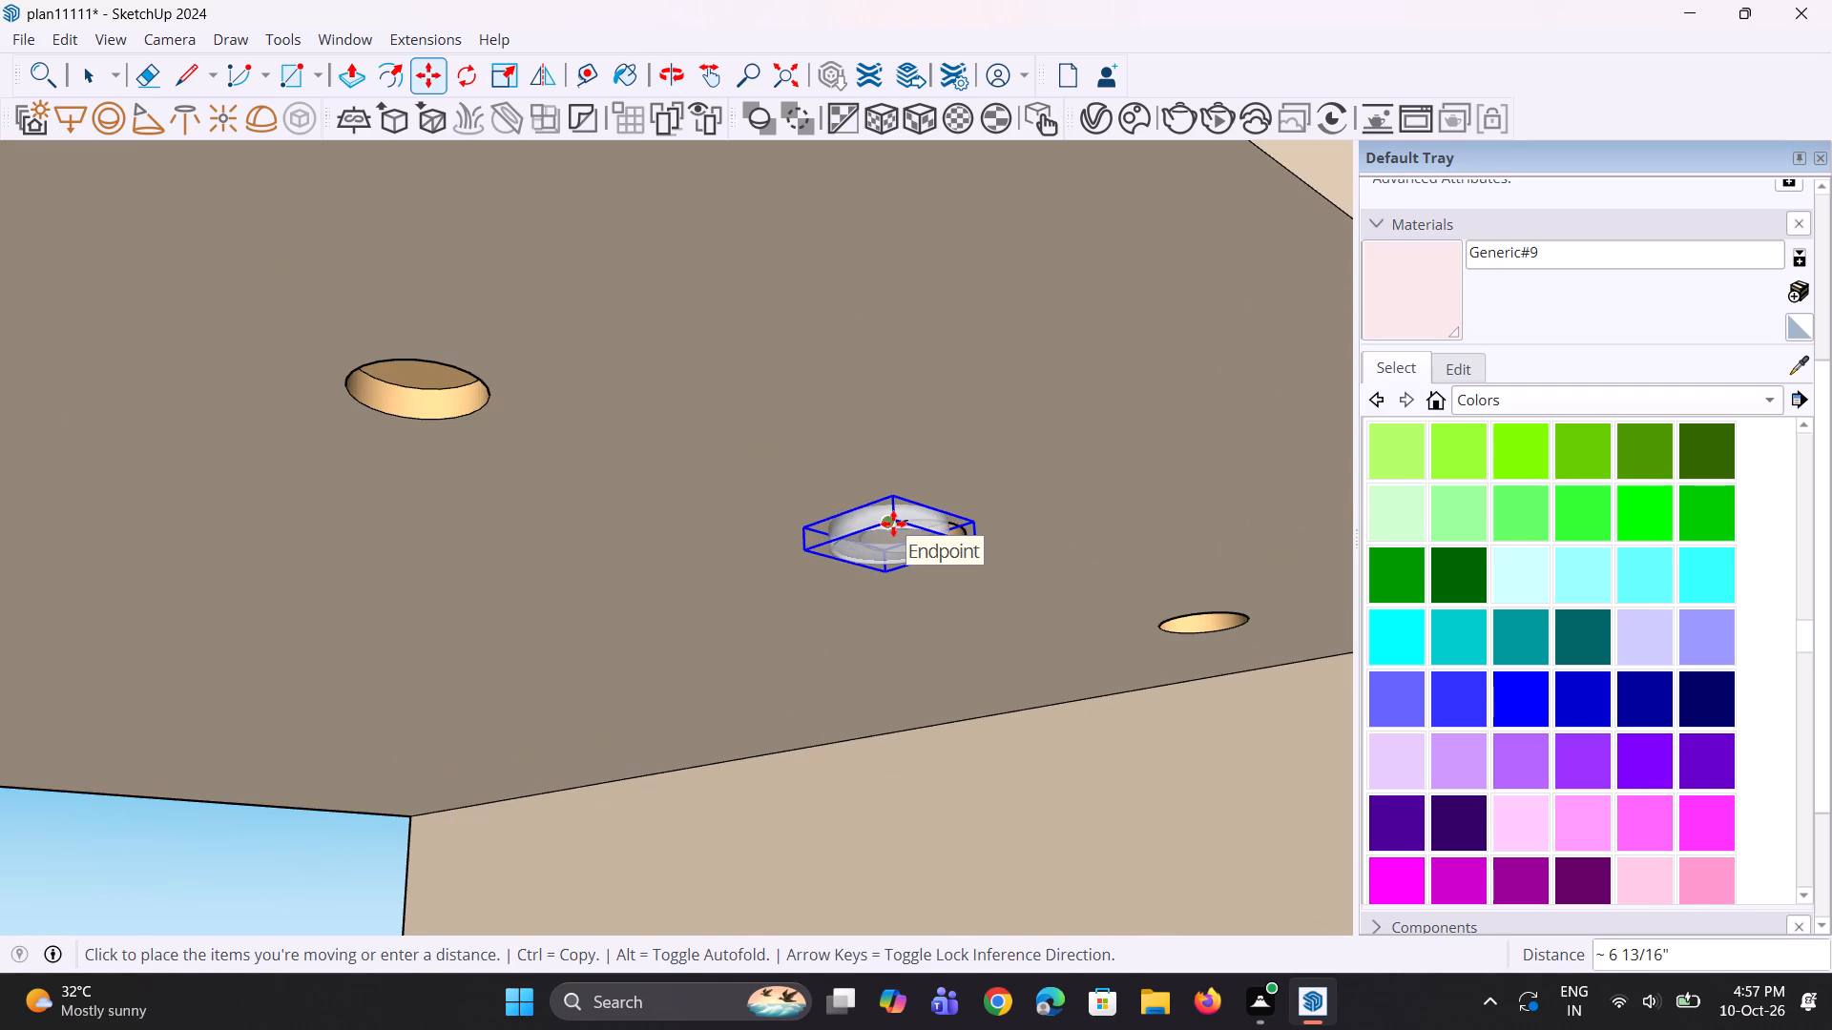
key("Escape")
Seat the scaled light in its recess by lowering it, nudging it across and shifting it 1 1/8" along the red axis.
middle_click_drag(878, 541, 1113, 638)
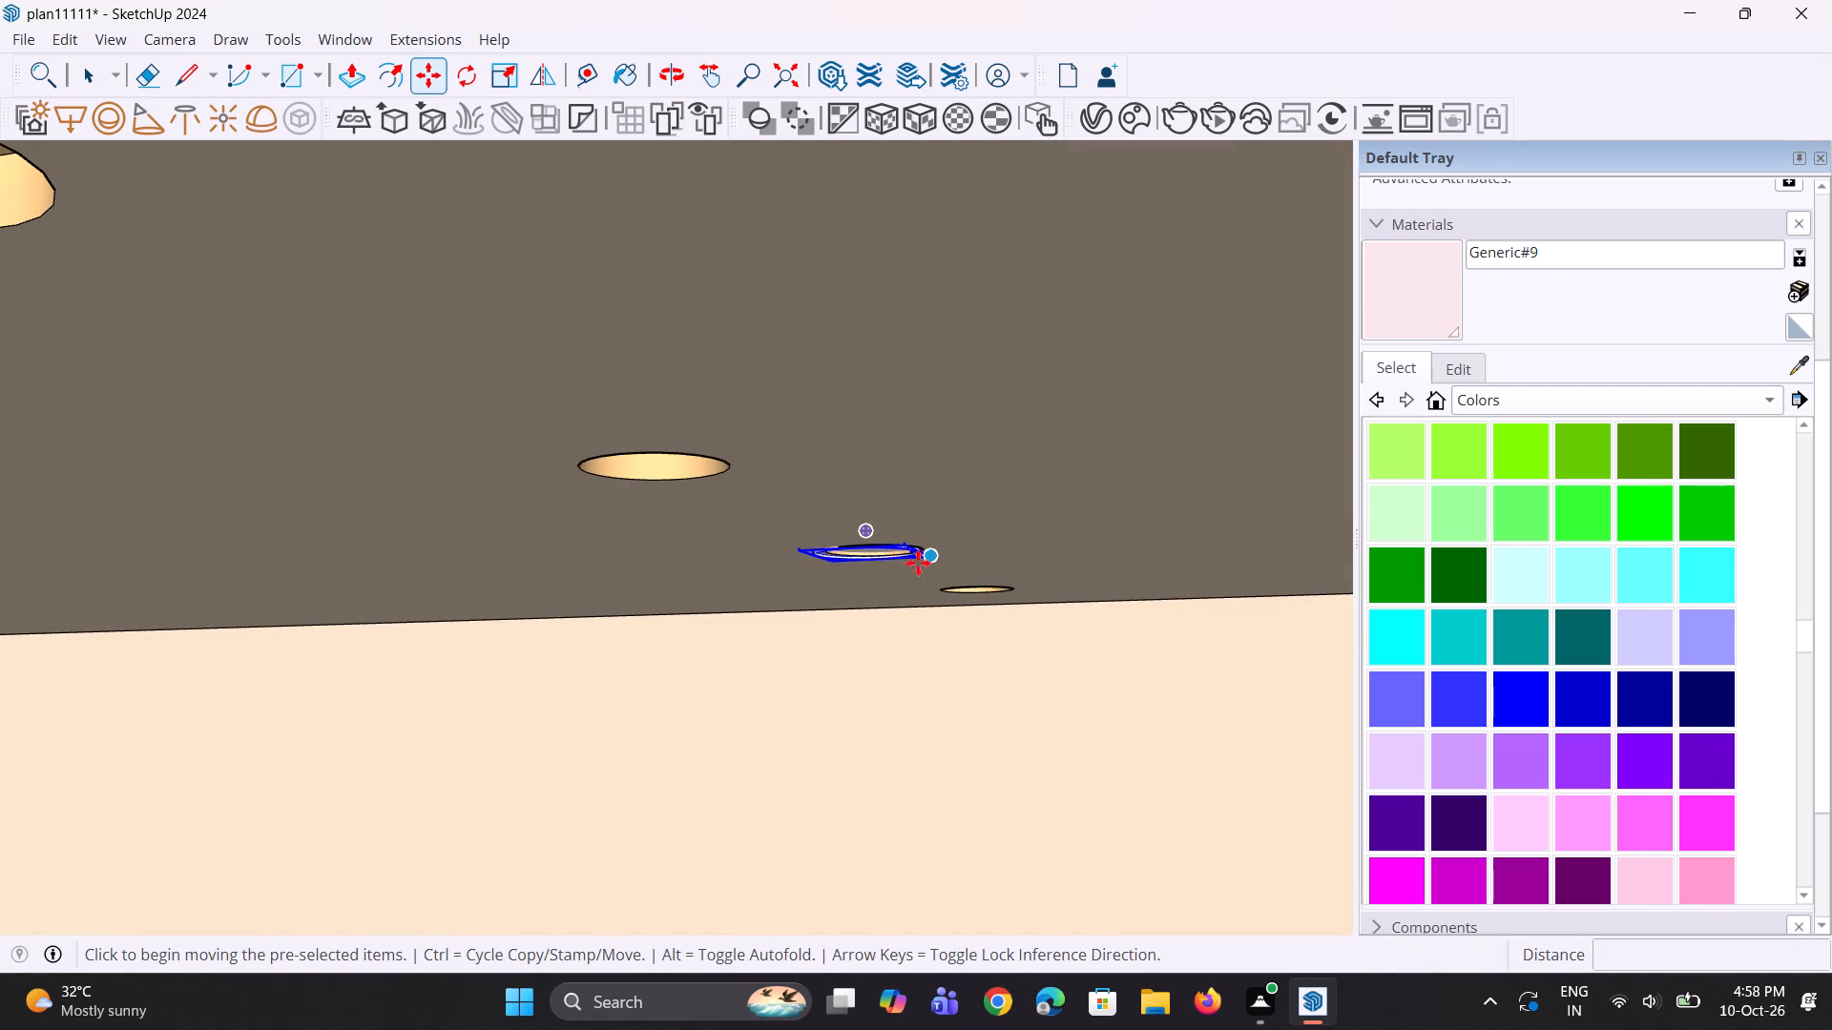
left_click(880, 548)
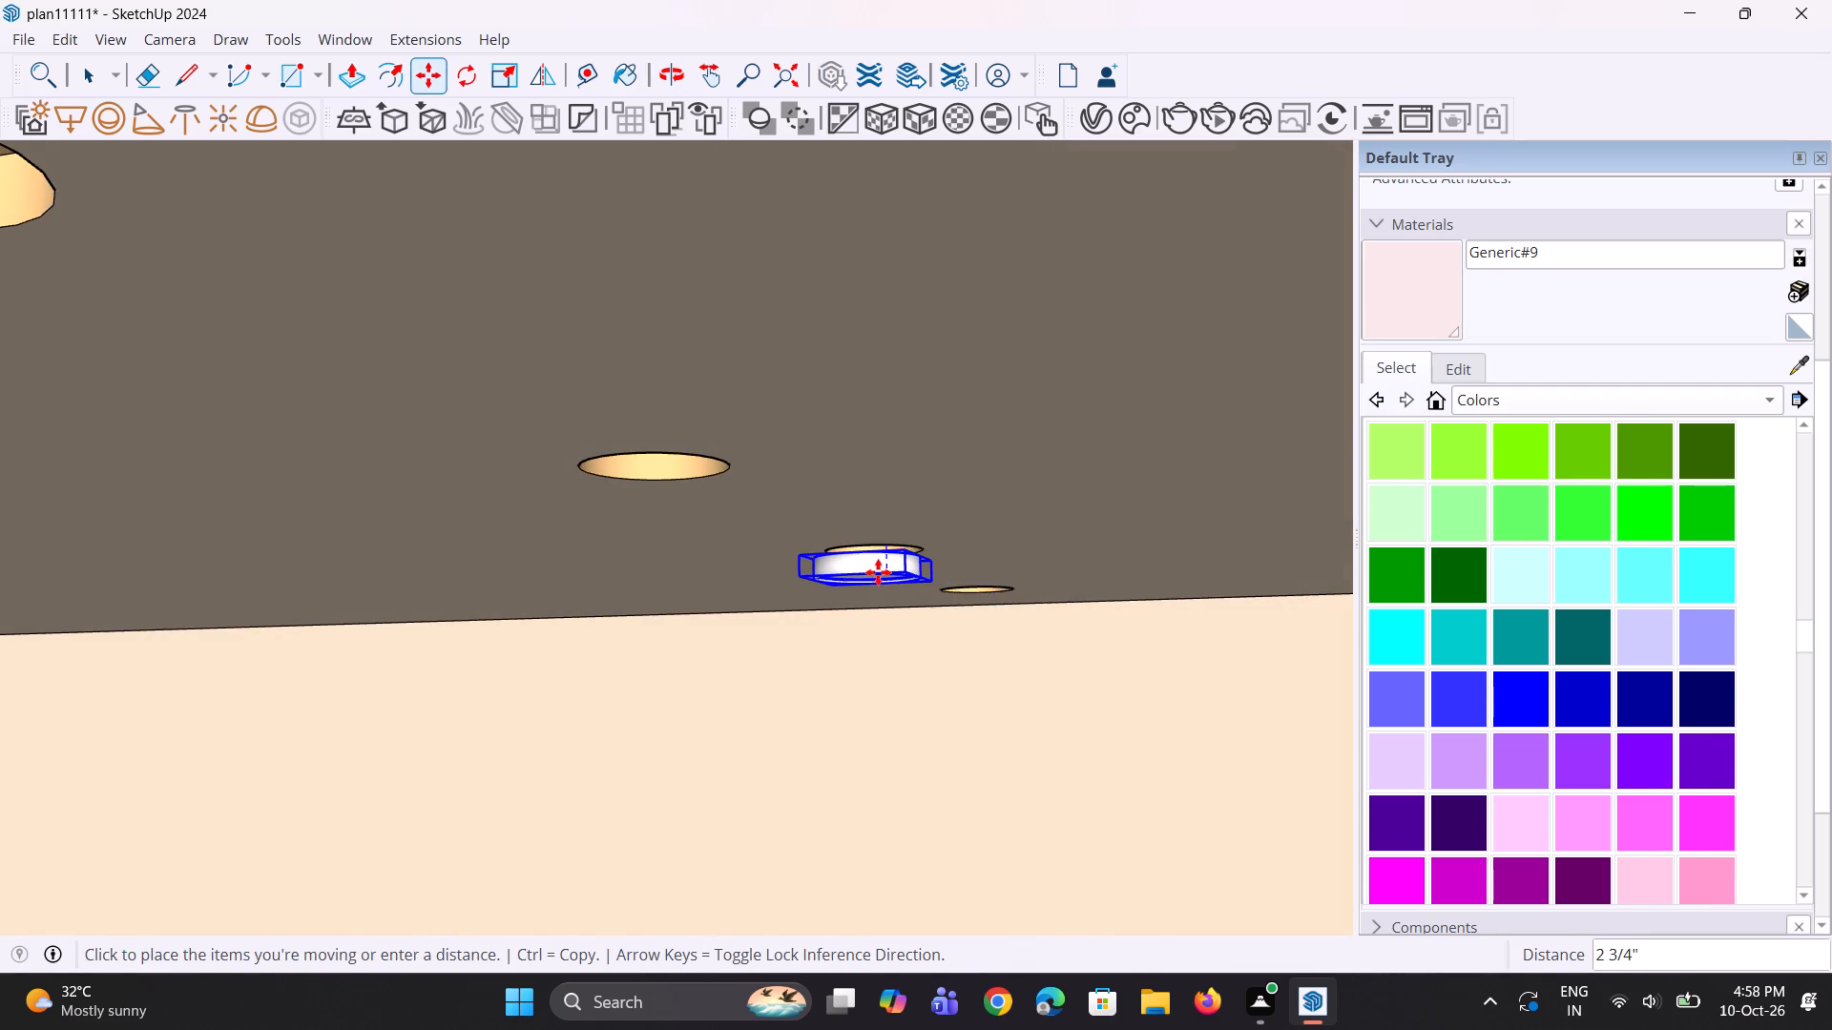
left_click(880, 567)
middle_click_drag(959, 579, 955, 567)
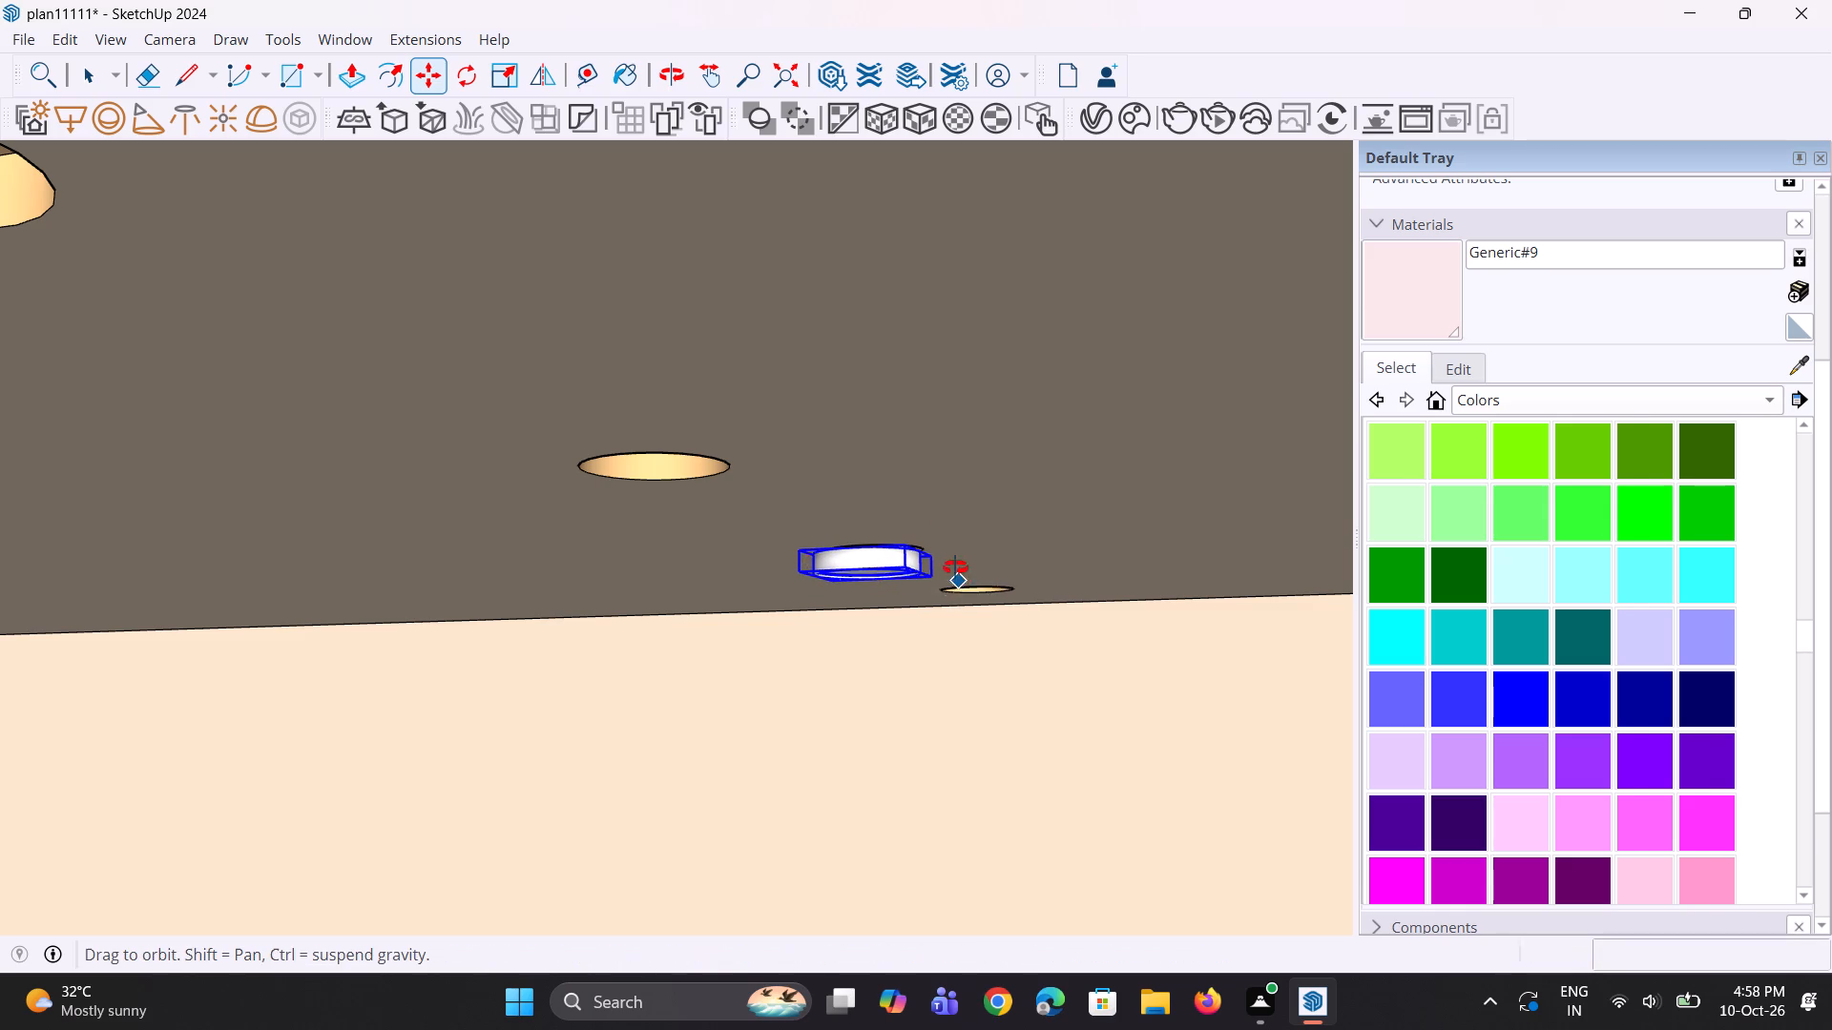
middle_click_drag(955, 567, 617, 386)
scroll(777, 465, "up", 3)
left_click(924, 455)
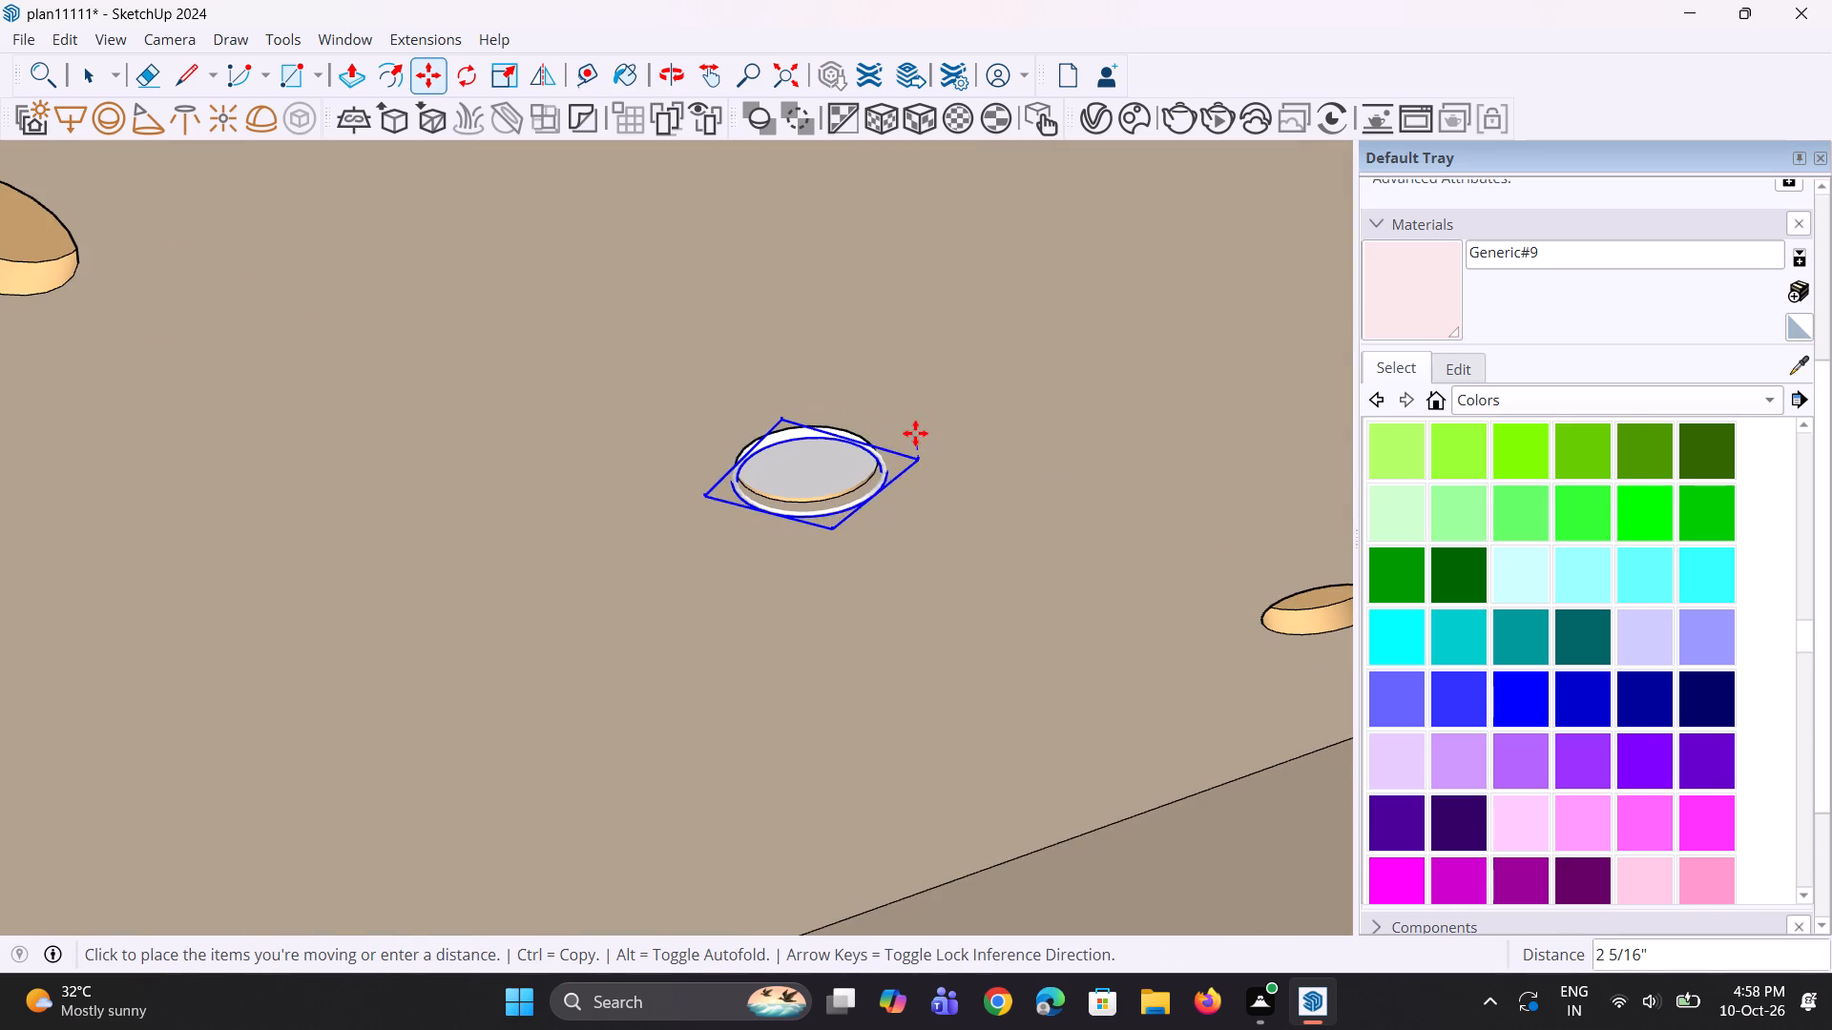
left_click(914, 443)
scroll(833, 517, "up", 1)
middle_click_drag(796, 470, 543, 369)
left_click(660, 447)
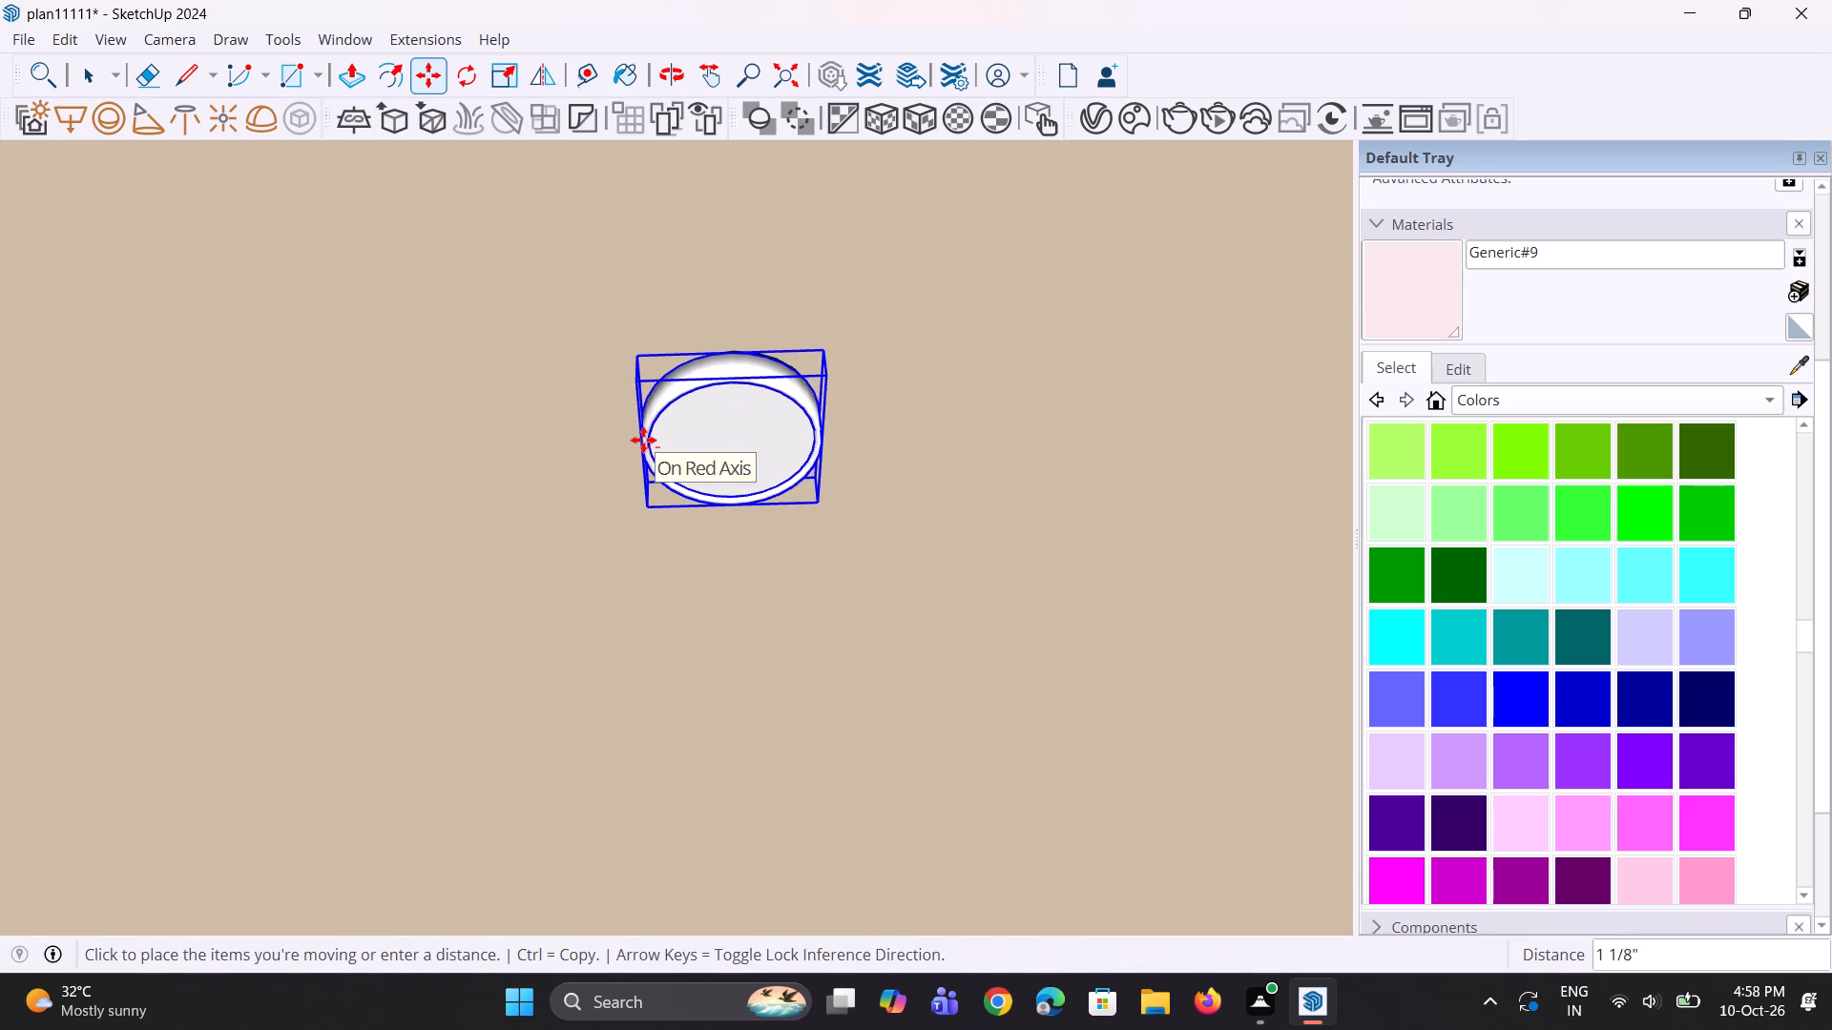
left_click(643, 440)
Copy the seated light about 4' 6 5/16" to the canopy recess nearest the end wall.
scroll(687, 514, "down", 10)
middle_click_drag(627, 507, 581, 564)
scroll(726, 561, "down", 2)
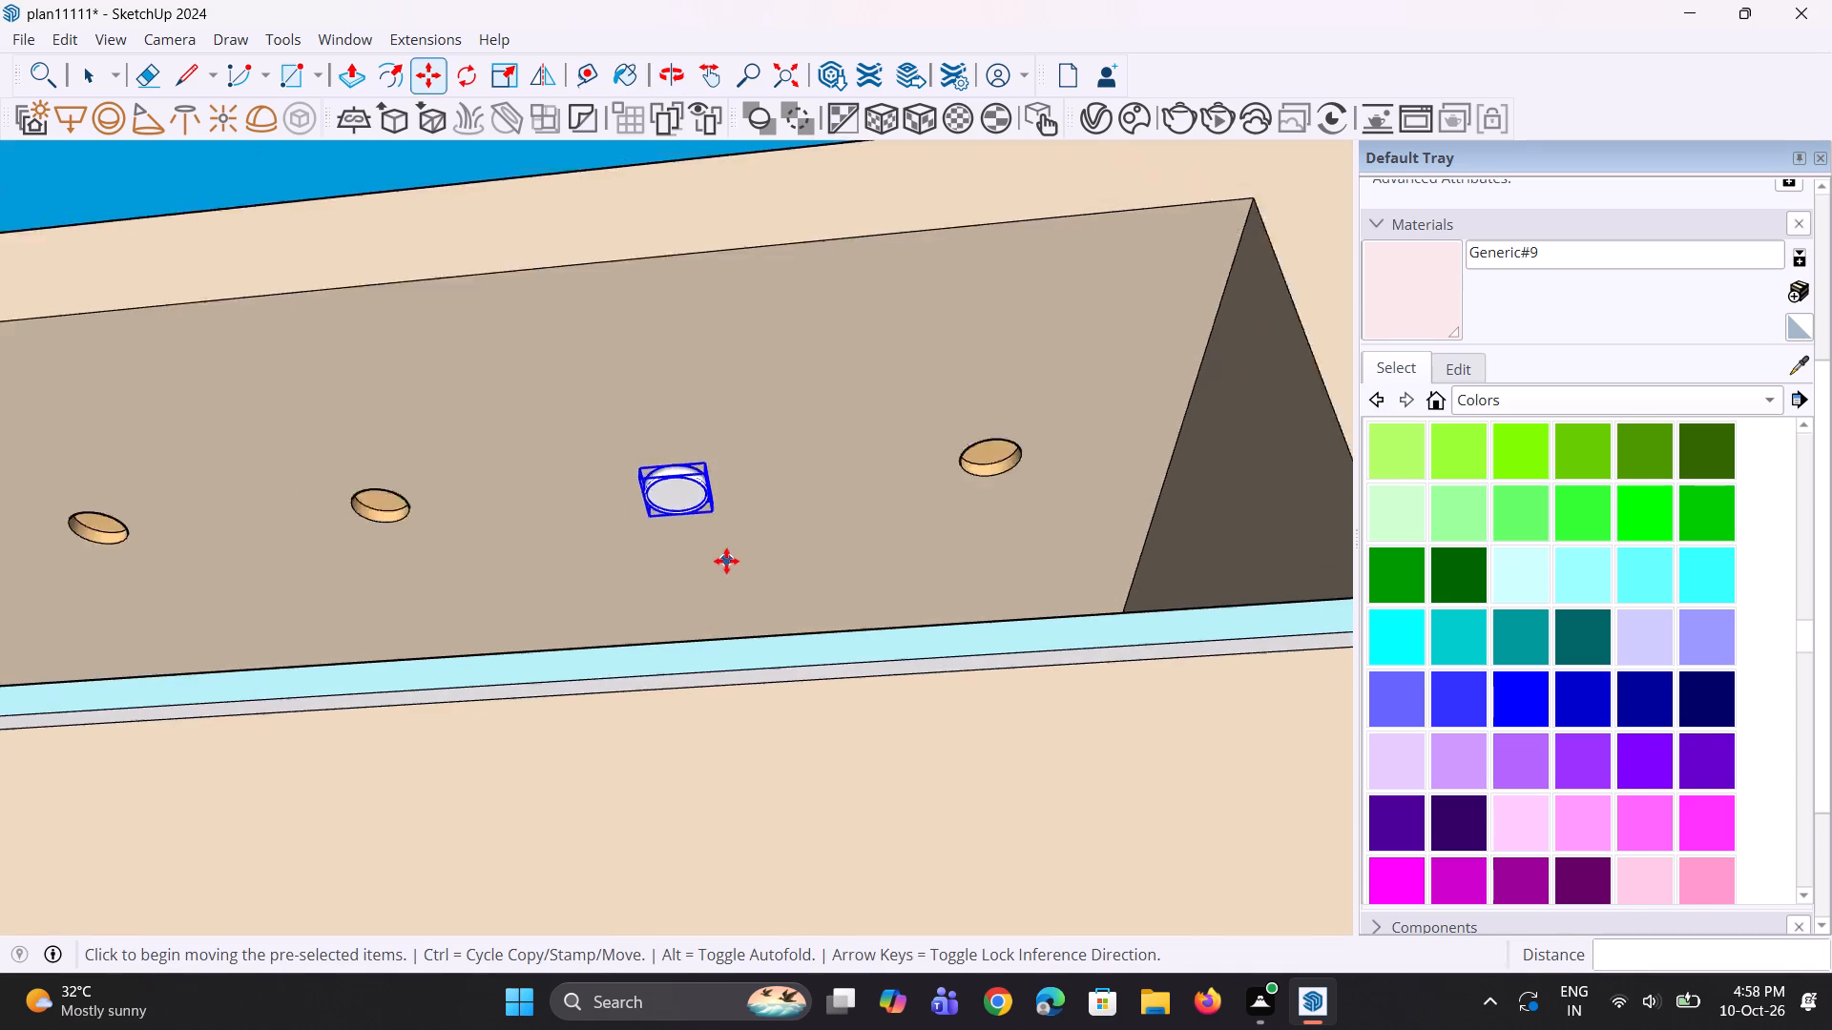
scroll(726, 561, "down", 2)
middle_click_drag(614, 548, 598, 617)
scroll(693, 475, "up", 2)
key("m")
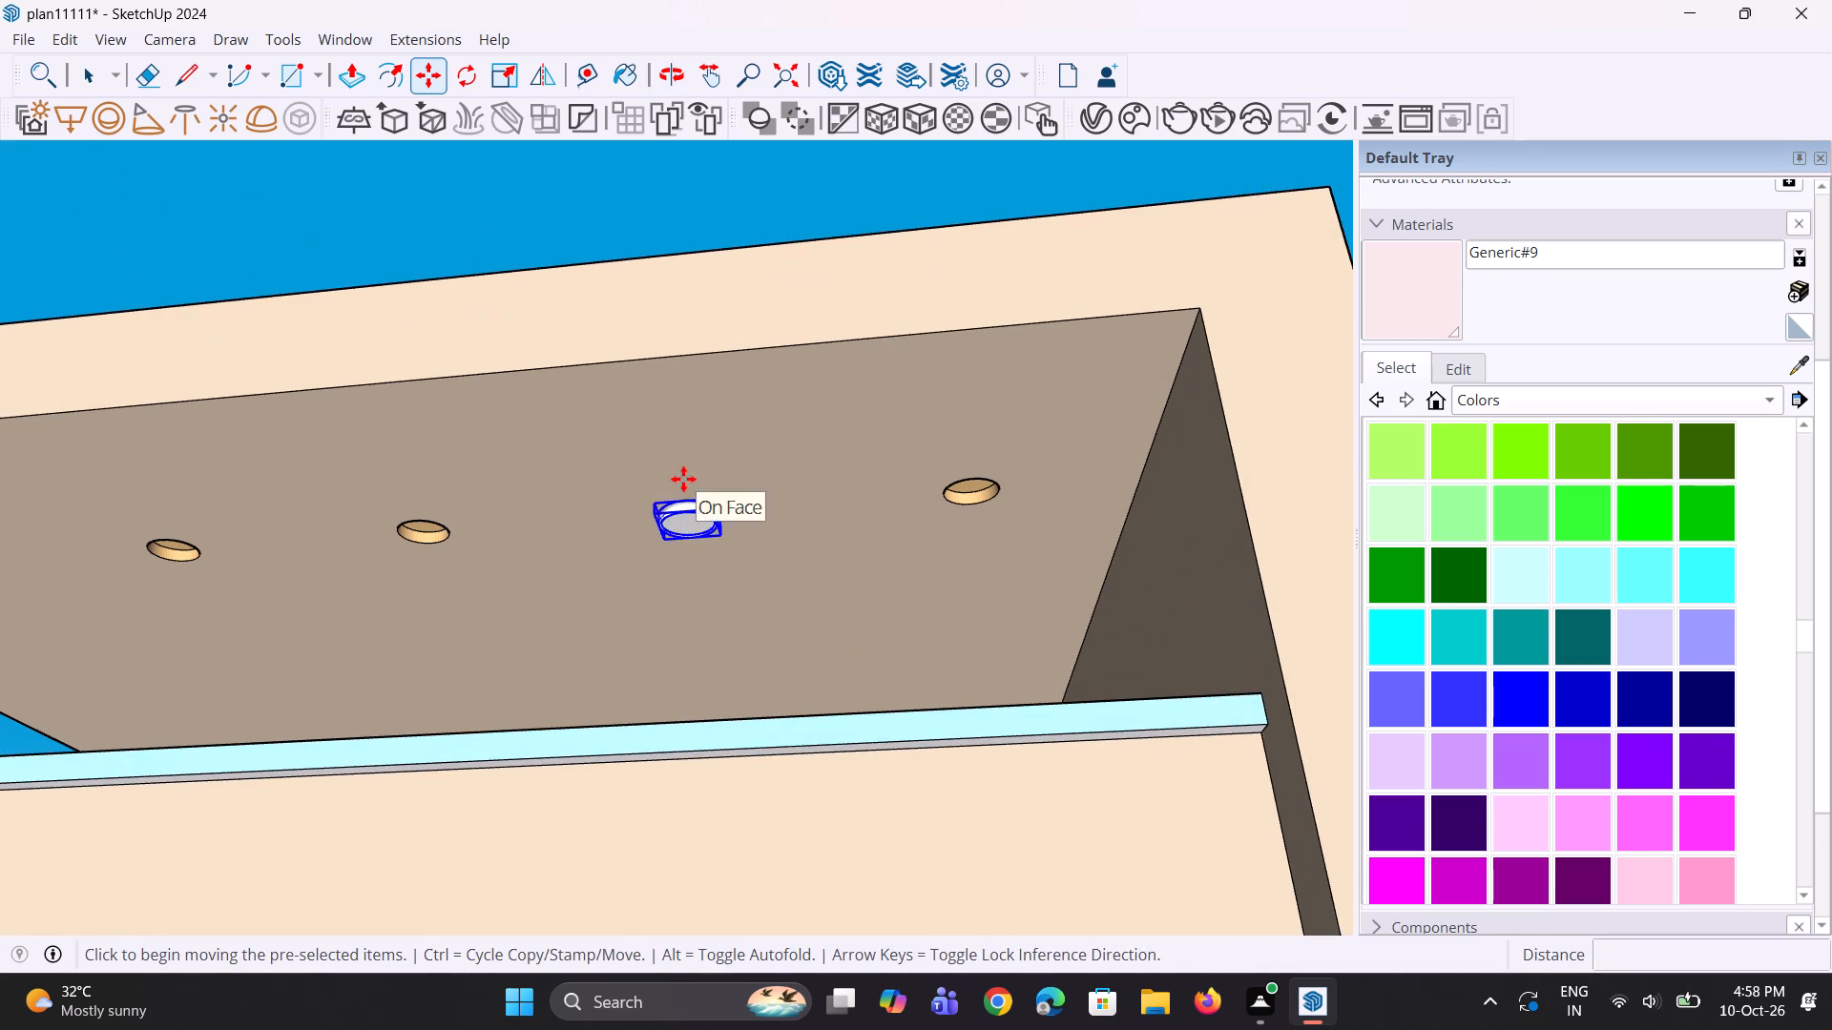
left_click(709, 503)
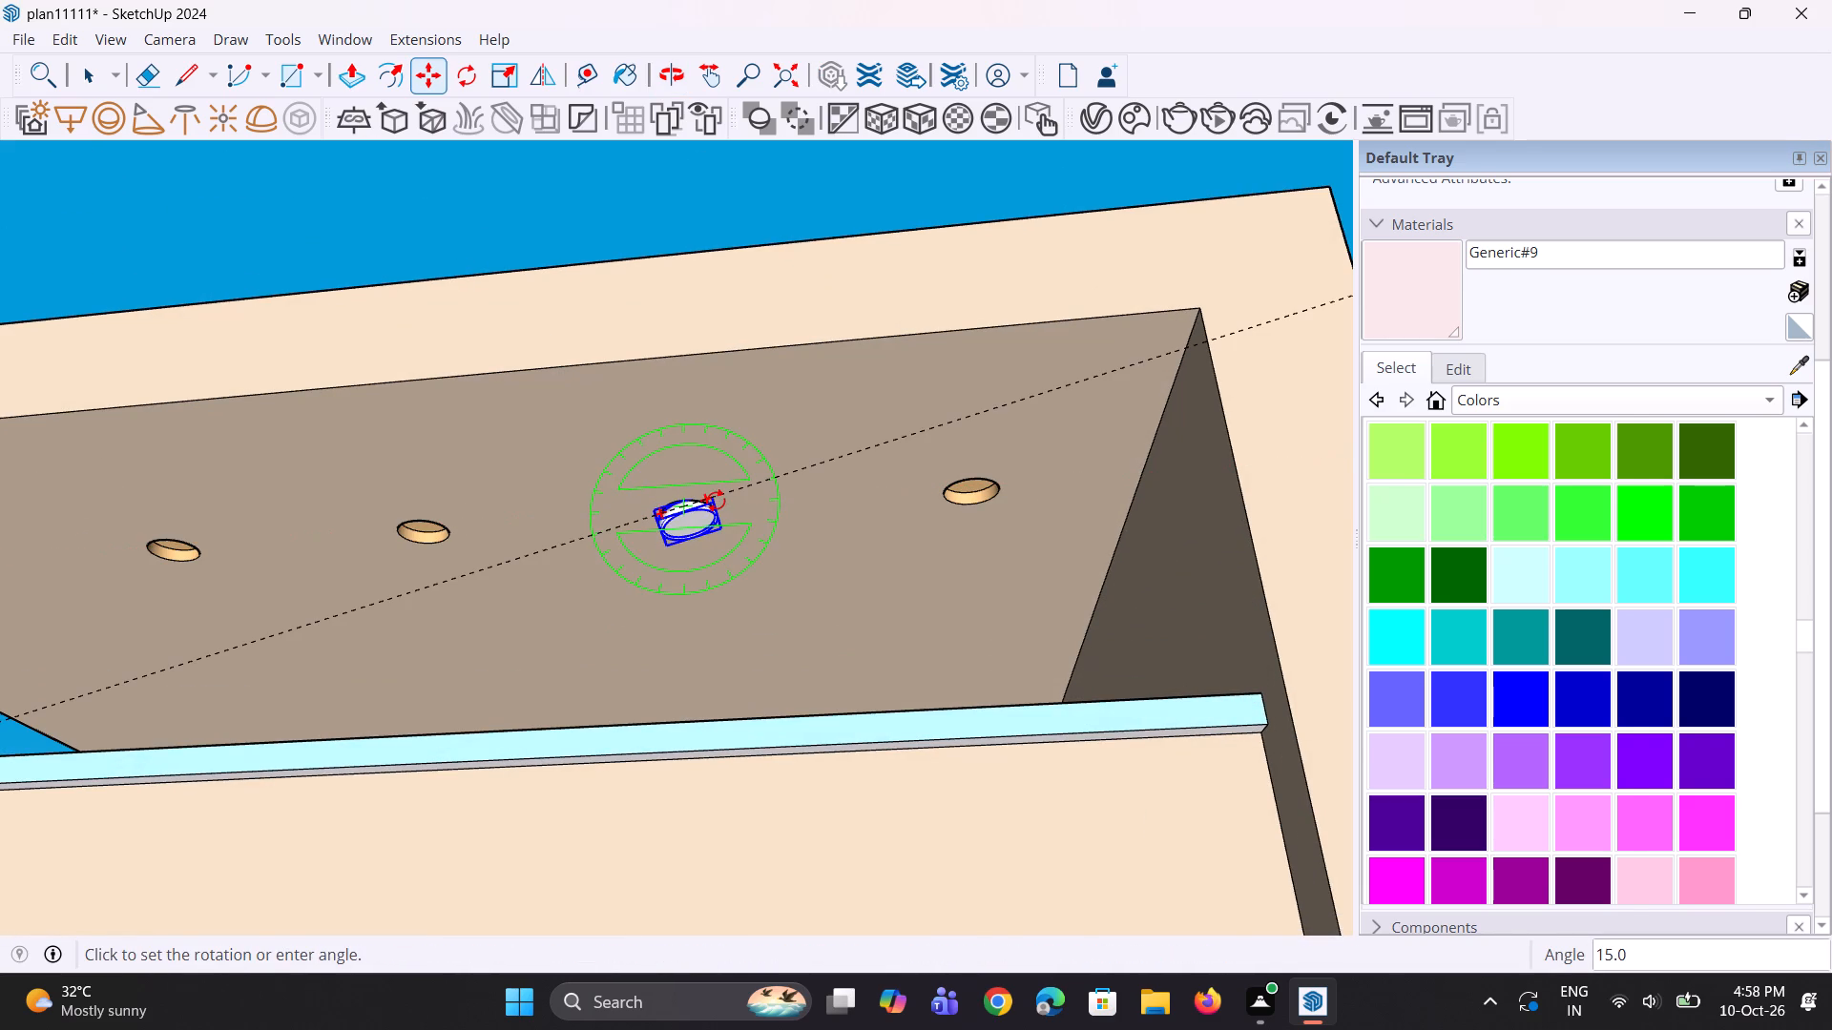
key("Escape")
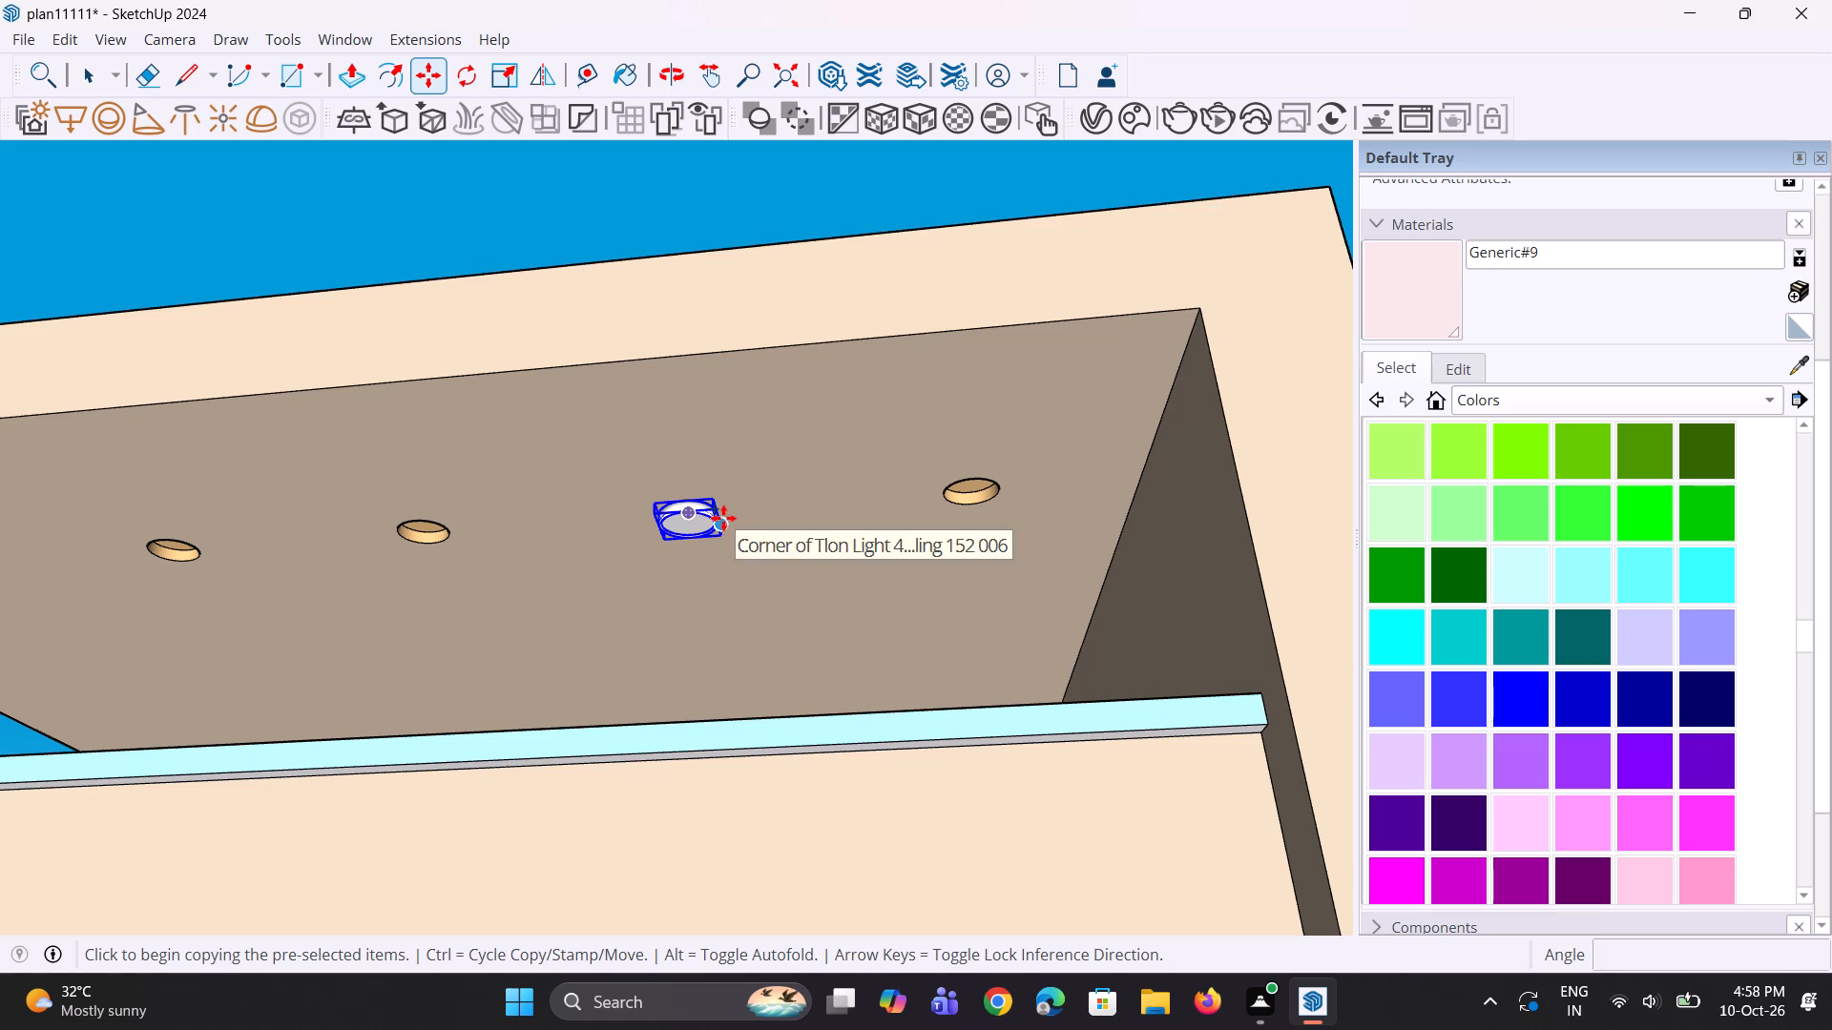
key("m")
left_click(722, 517)
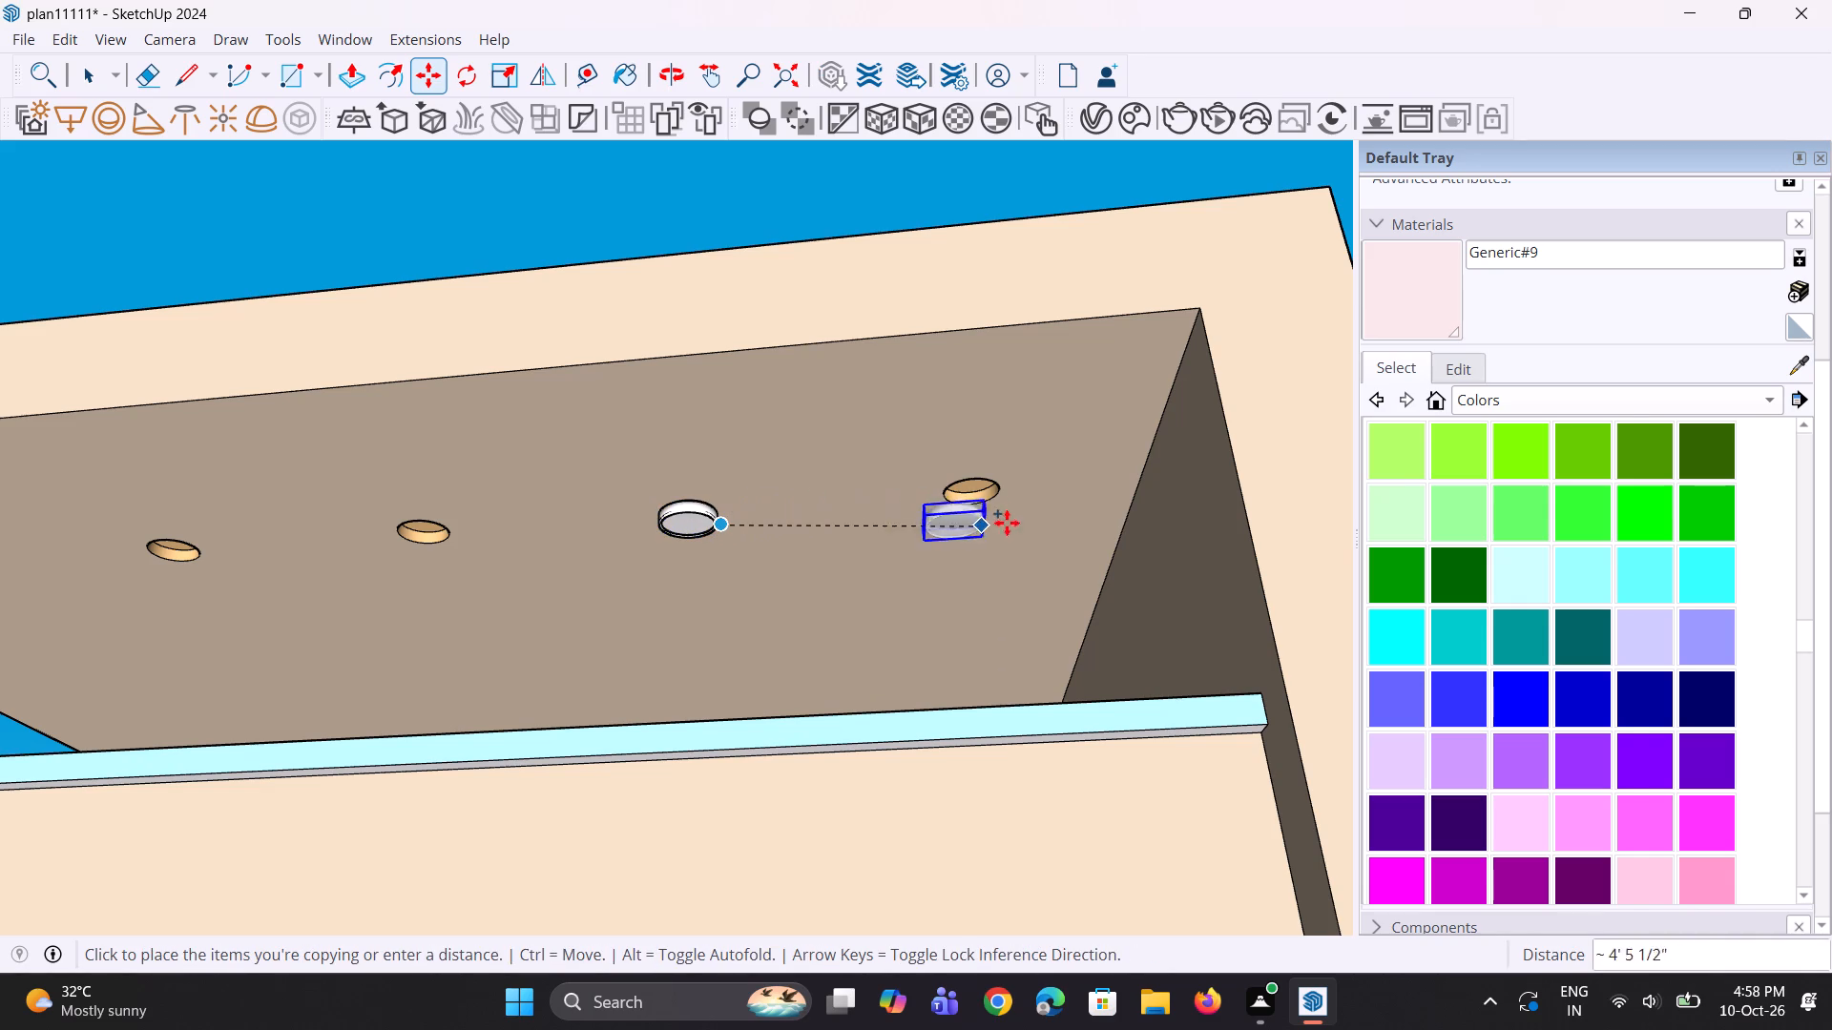
left_click(1000, 505)
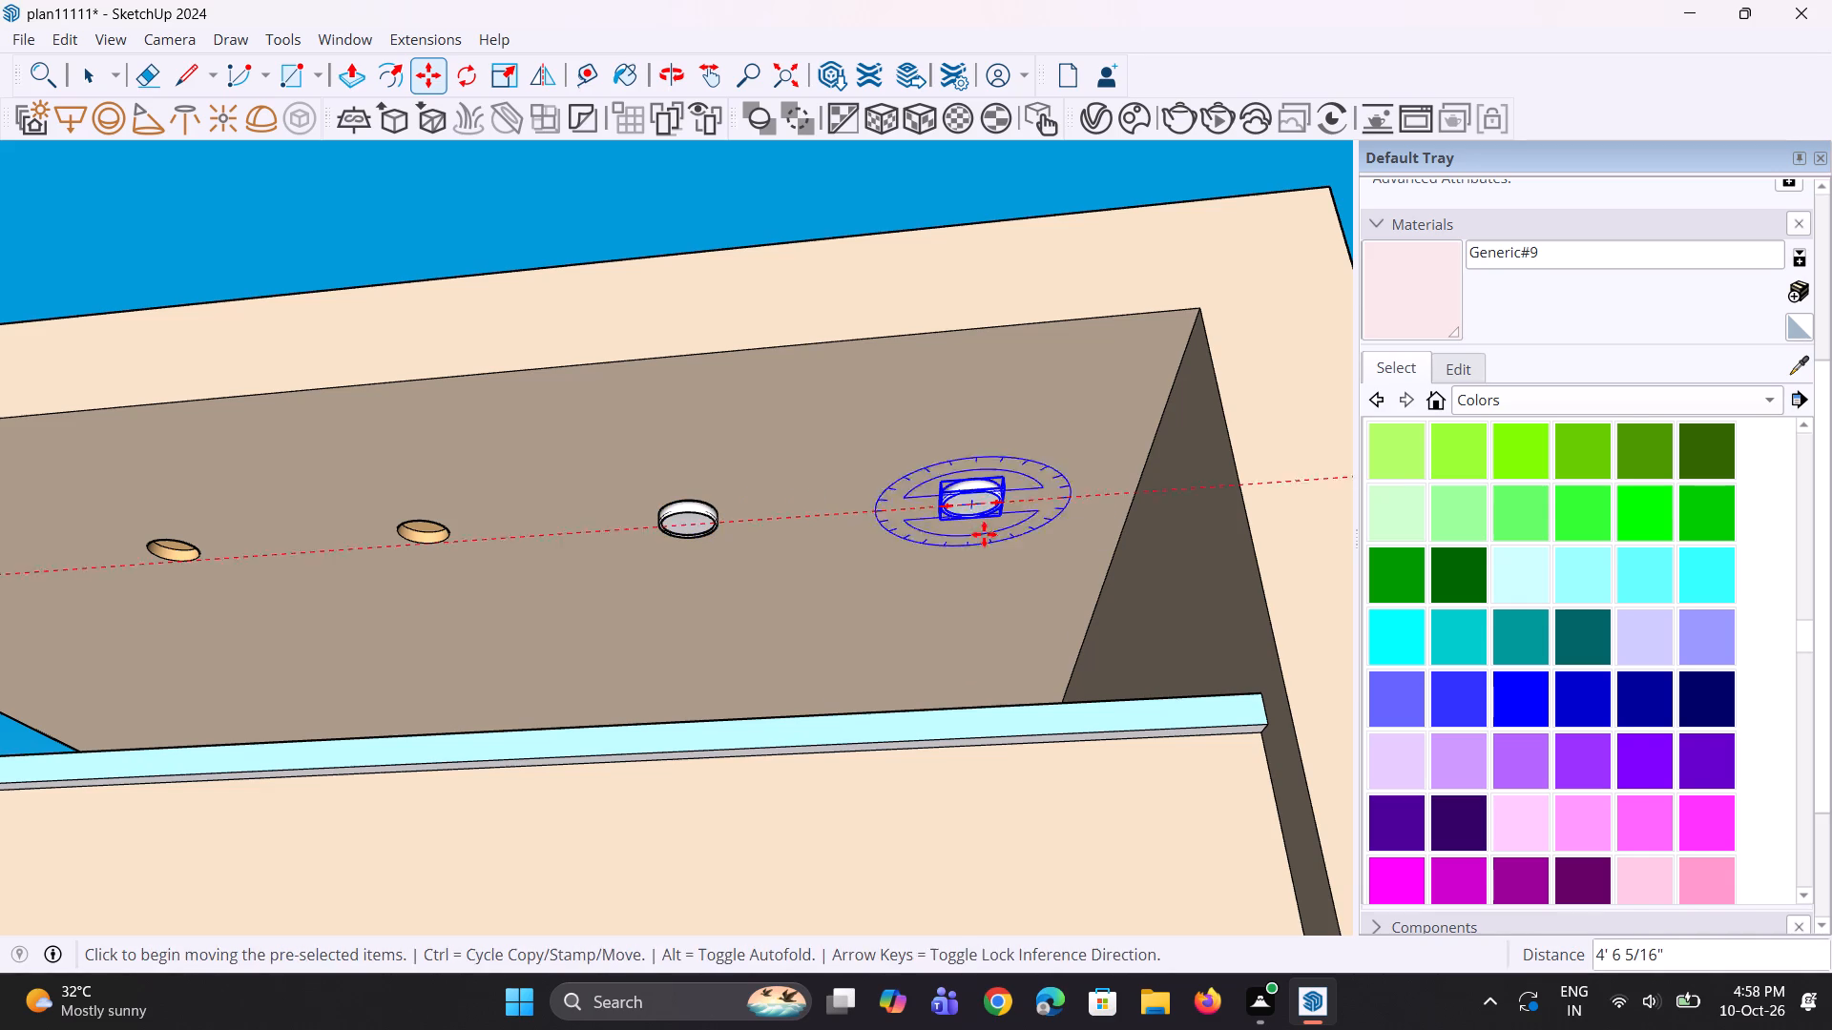
Copy the light in the third canopy recess about 4' 5 9/16" along the red axis to the second recess from the wooden posts.
middle_click_drag(944, 565, 942, 574)
scroll(835, 579, "down", 4)
scroll(414, 557, "up", 6)
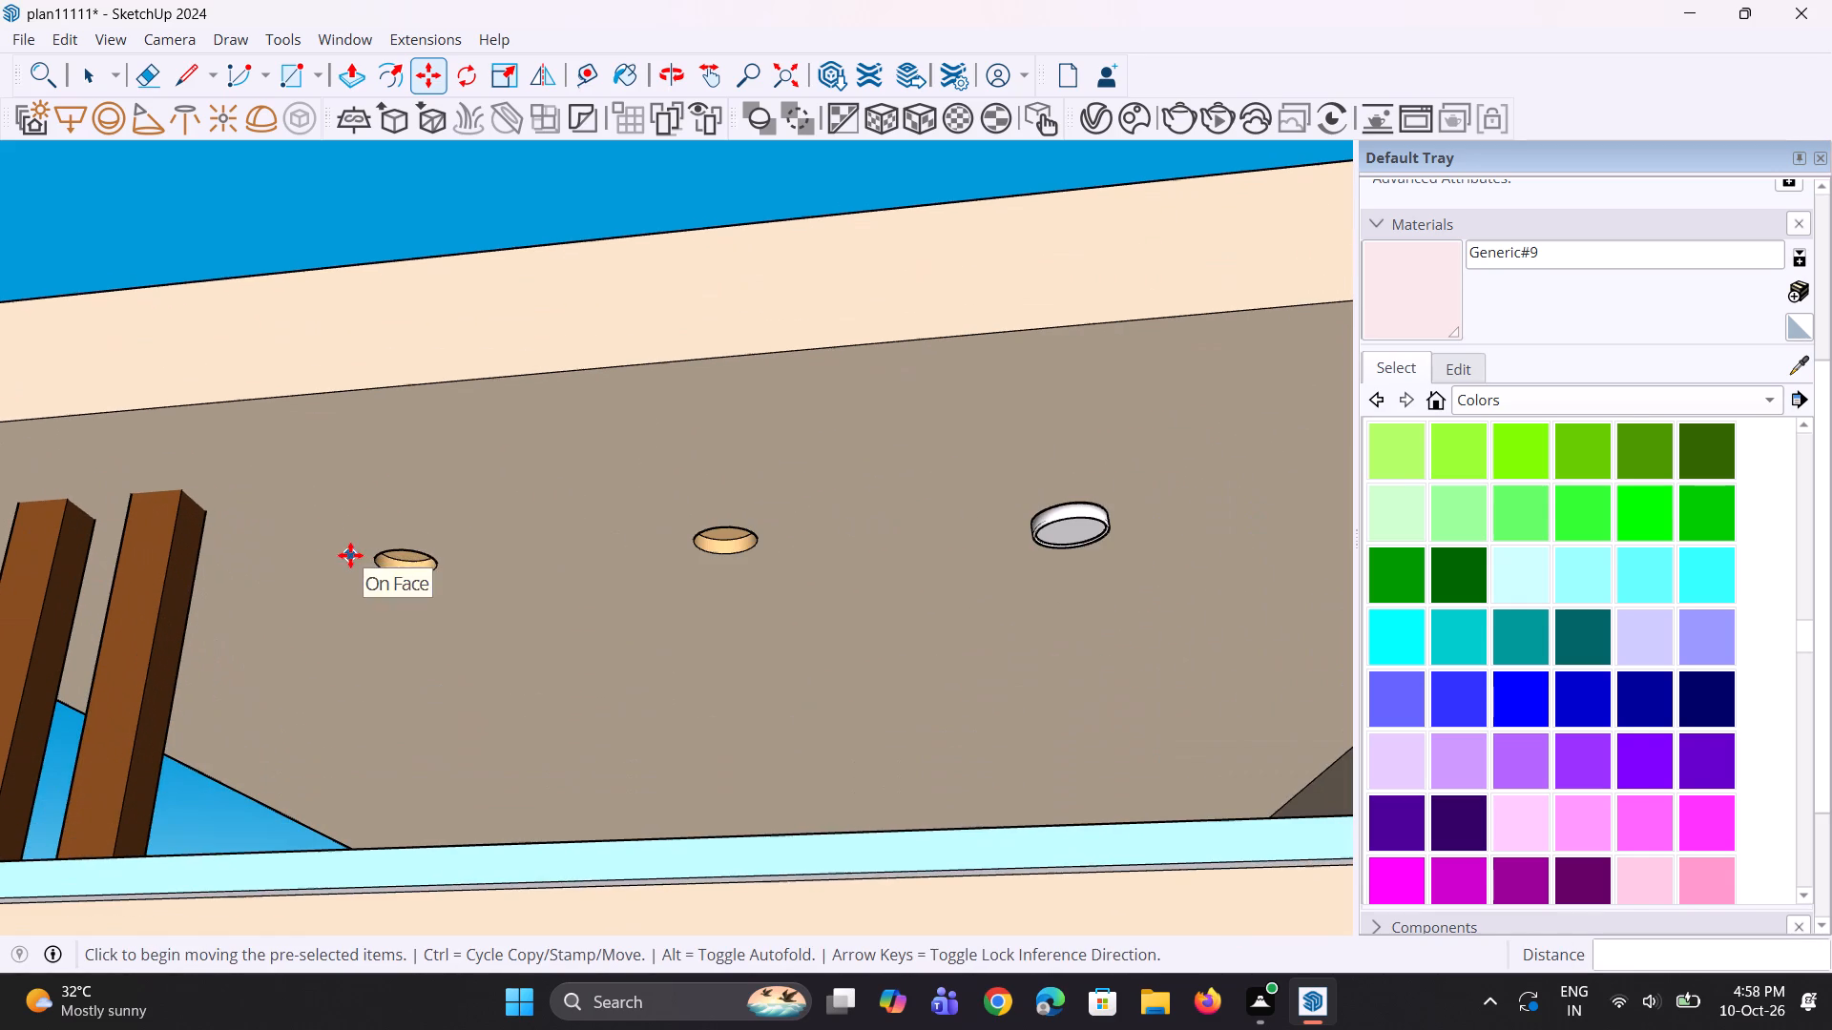
key("m")
key("space")
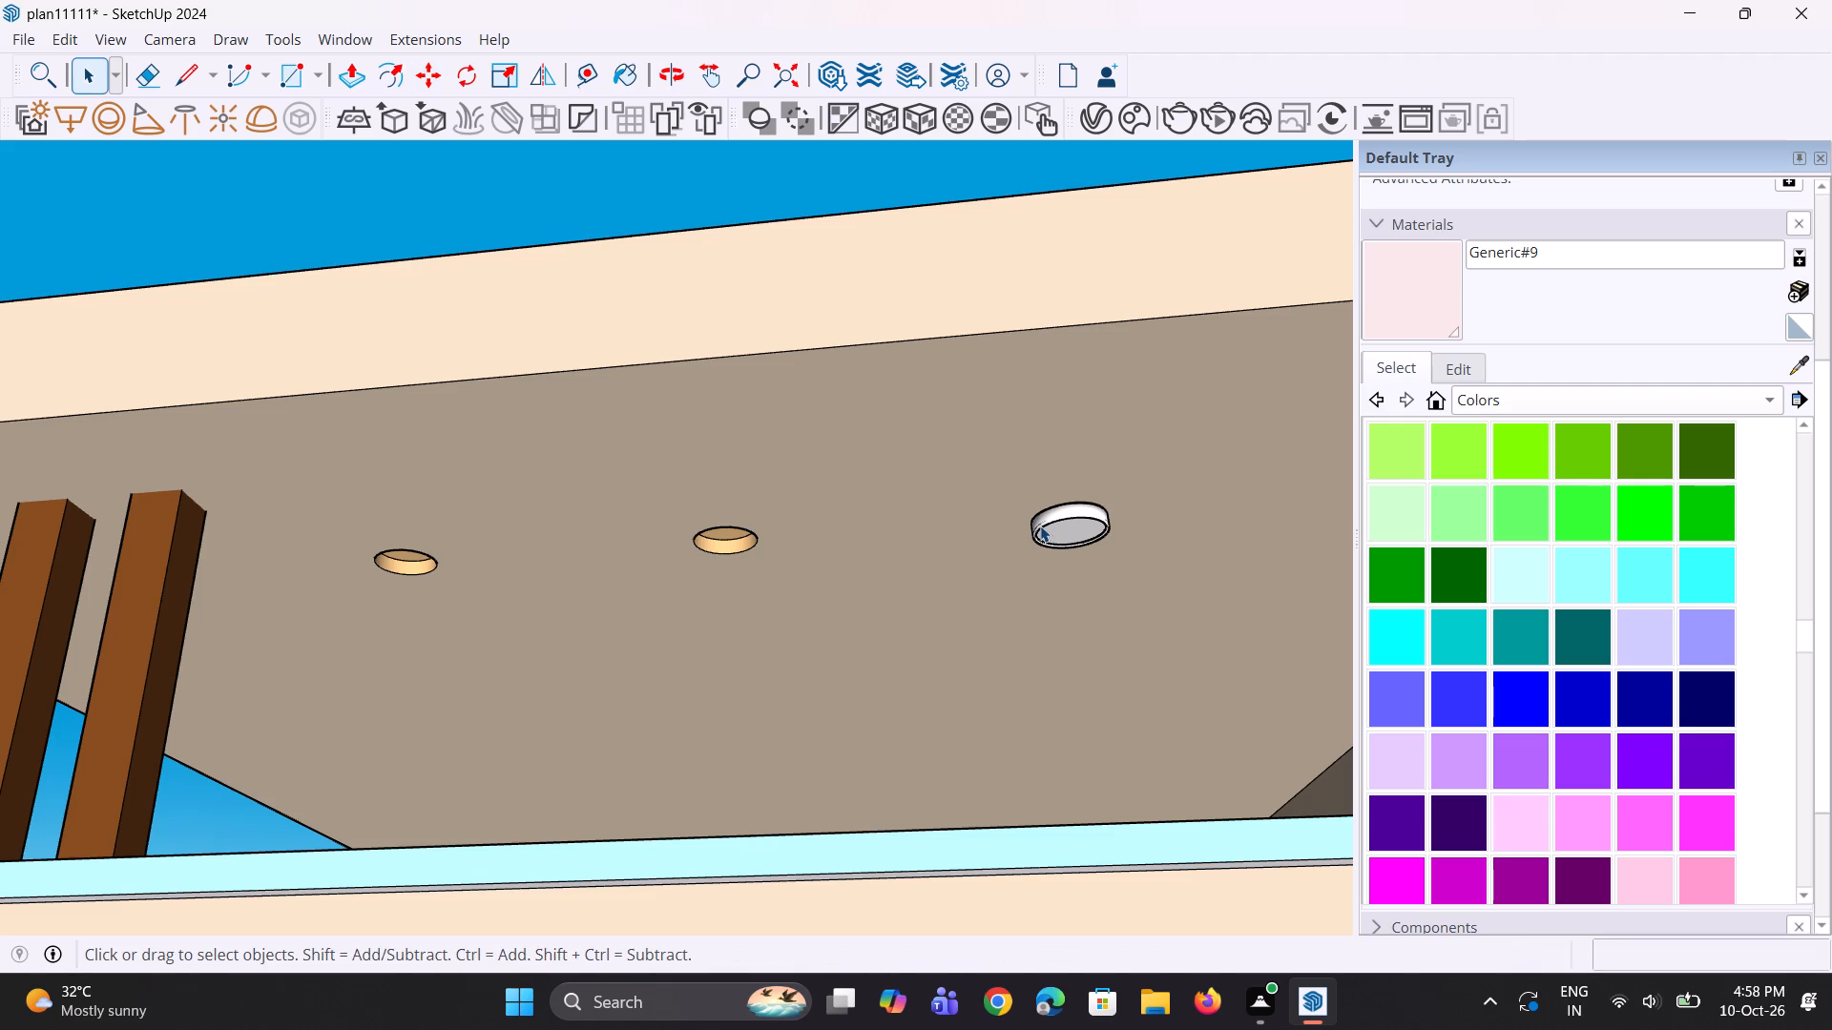
left_click(1040, 525)
key("m")
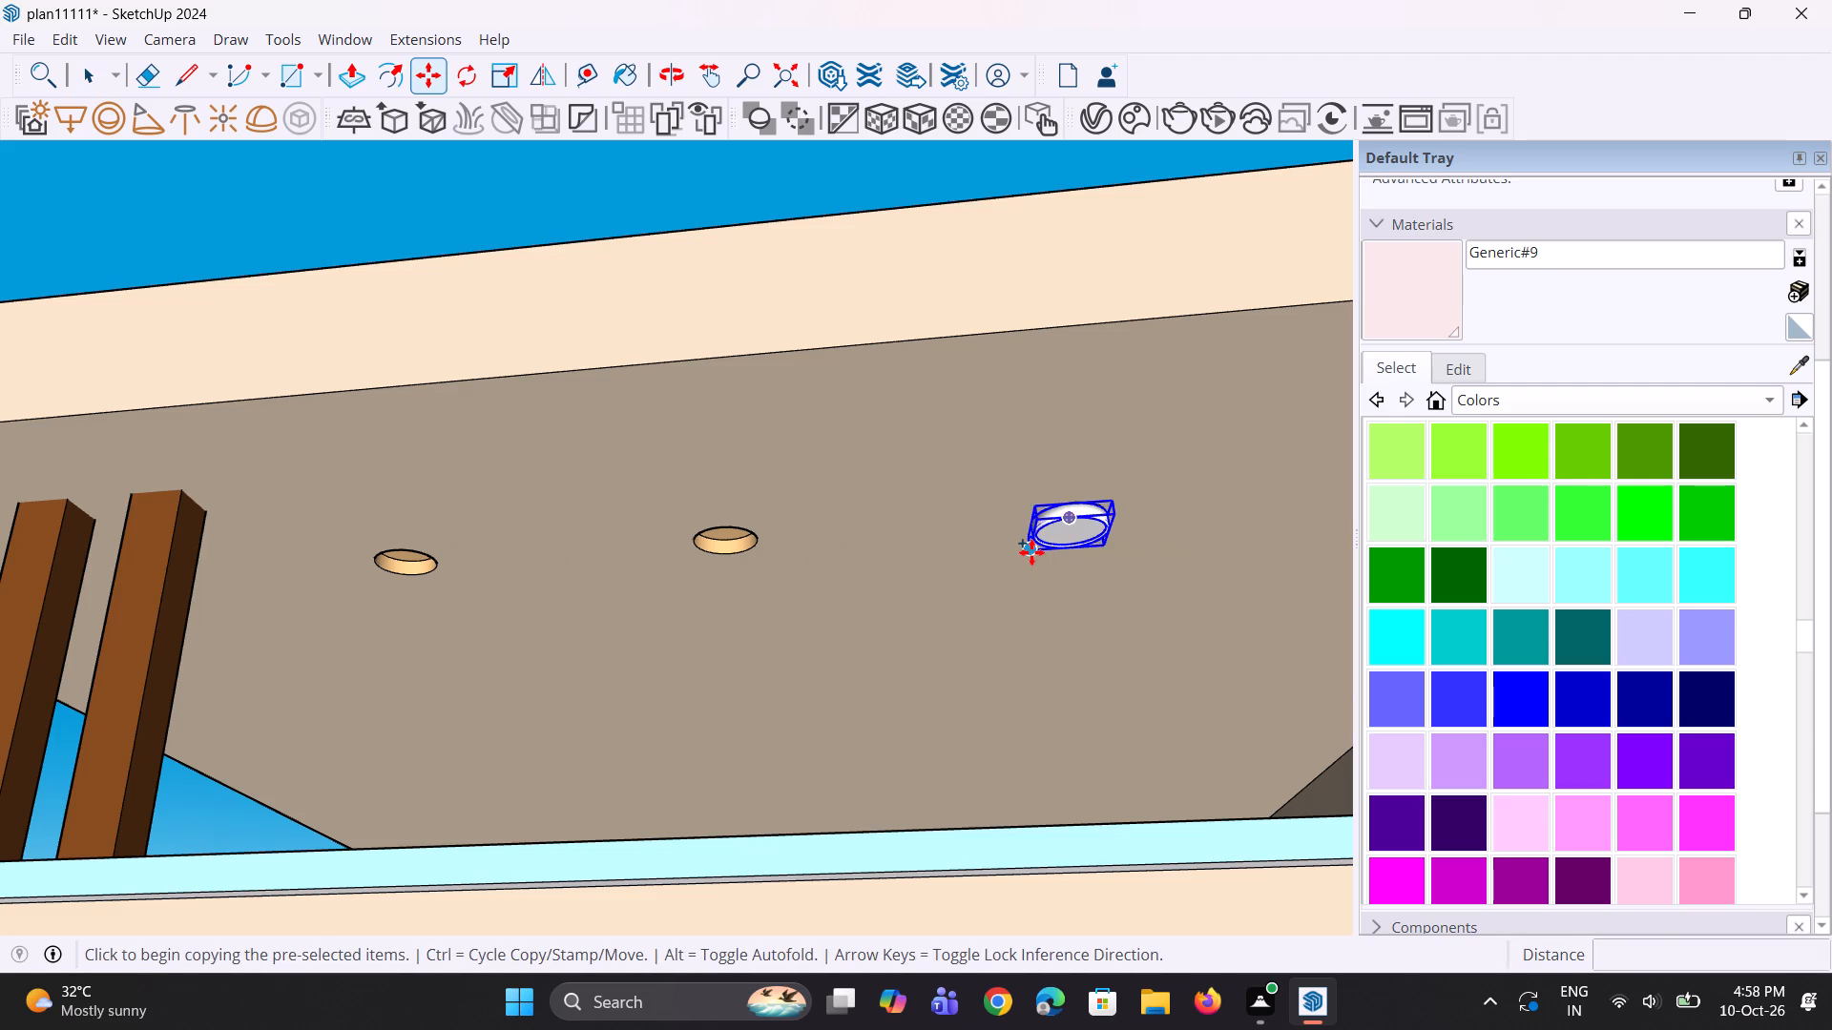
left_click(1031, 552)
left_click(700, 574)
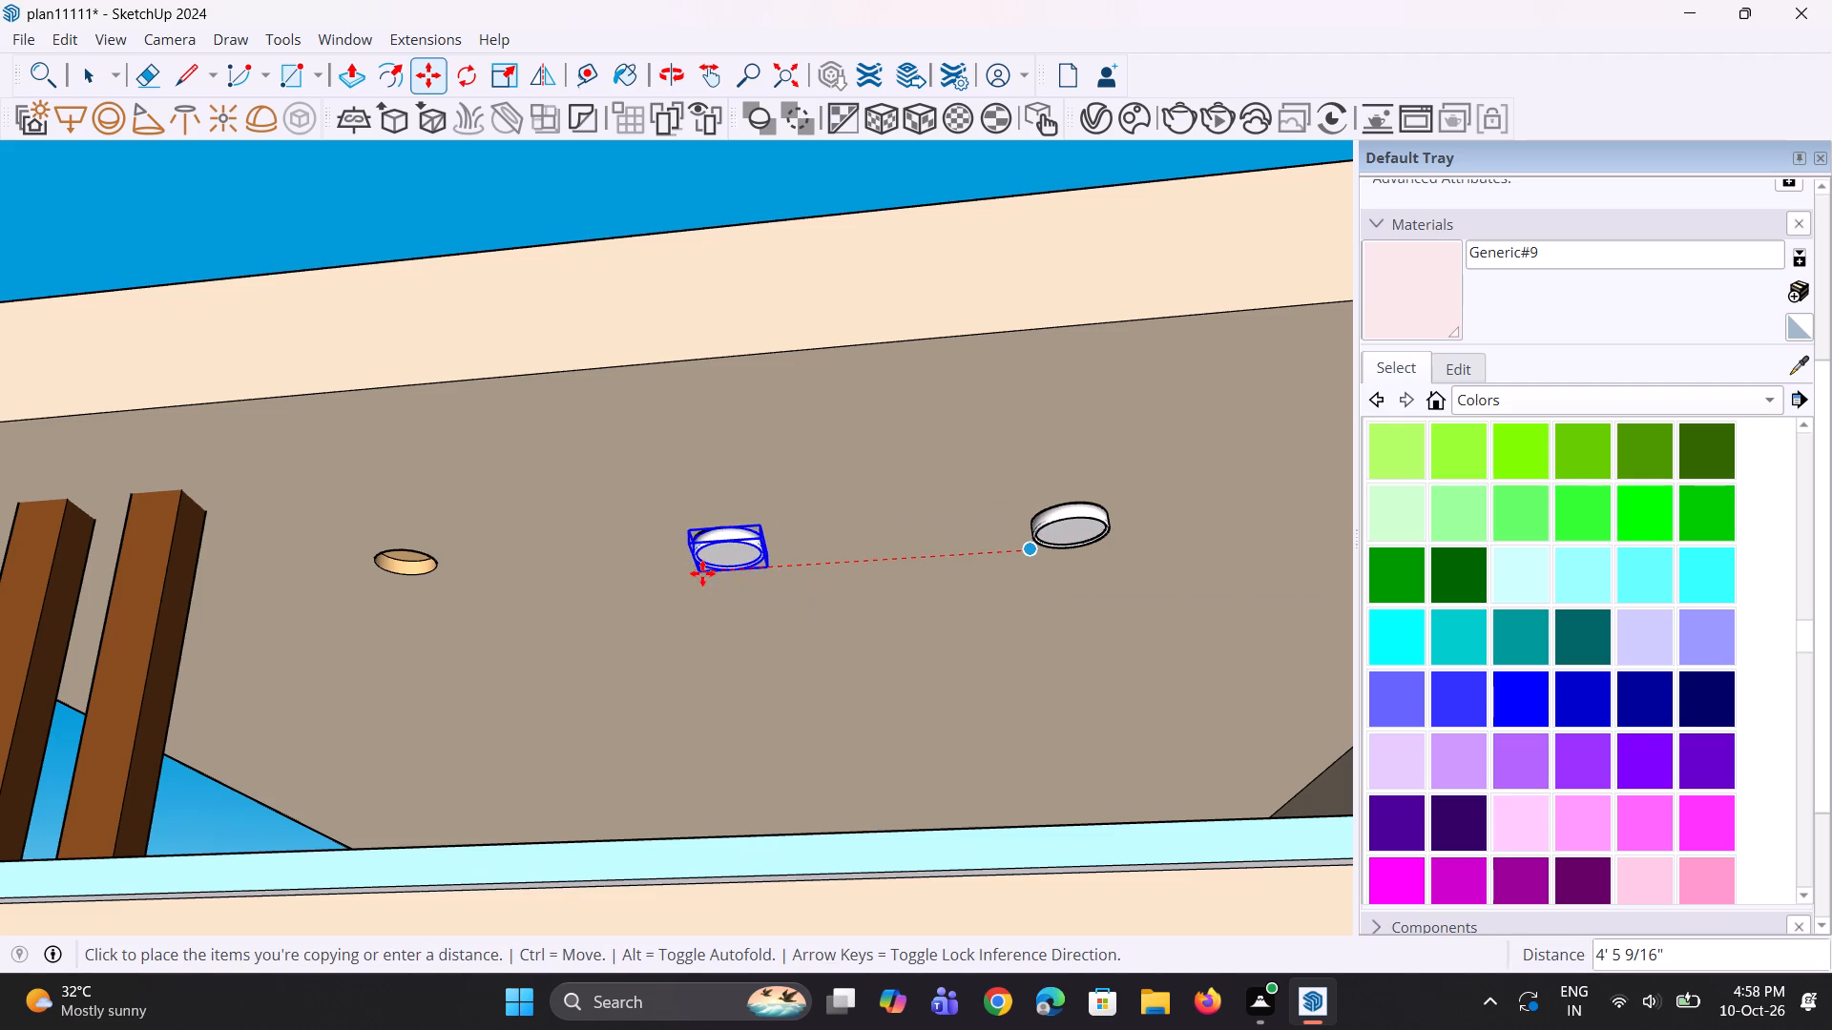
Copy that light about 4' 8 7/16" to the recess beside the wooden posts and clear the selection.
scroll(677, 620, "down", 4)
scroll(531, 574, "up", 3)
scroll(710, 579, "up", 6)
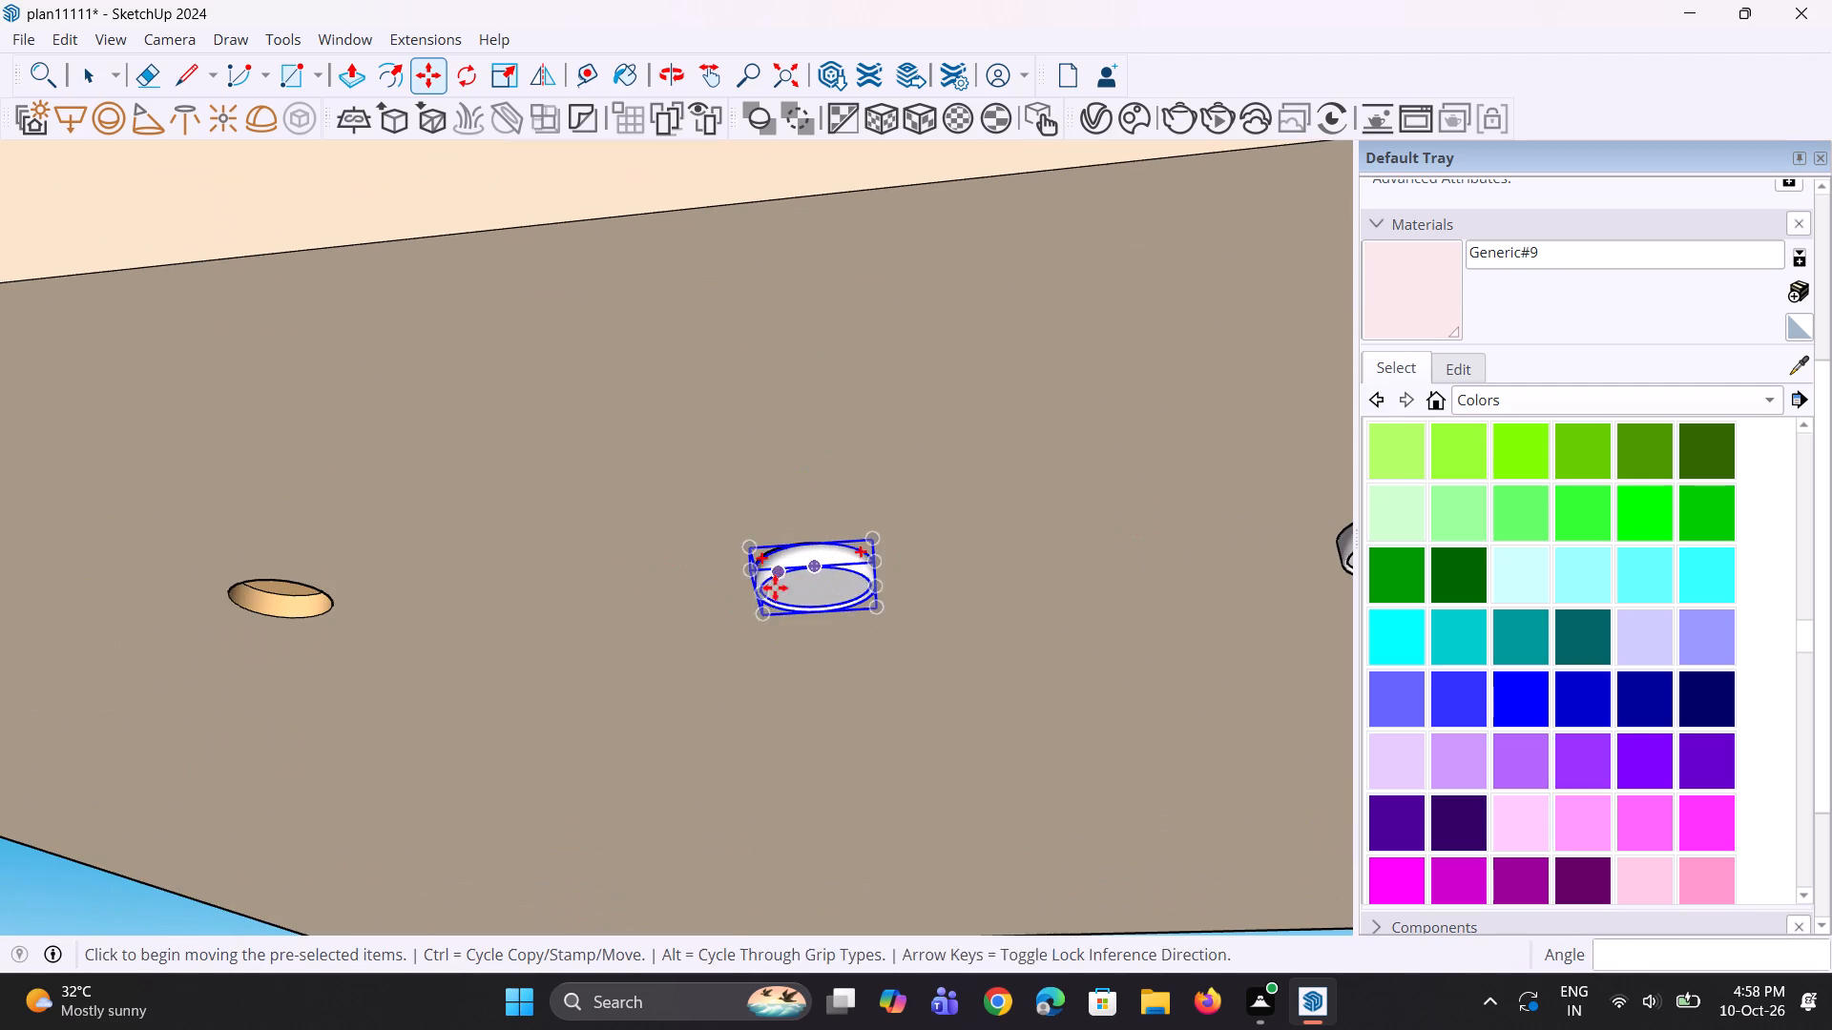
key("m")
left_click(770, 623)
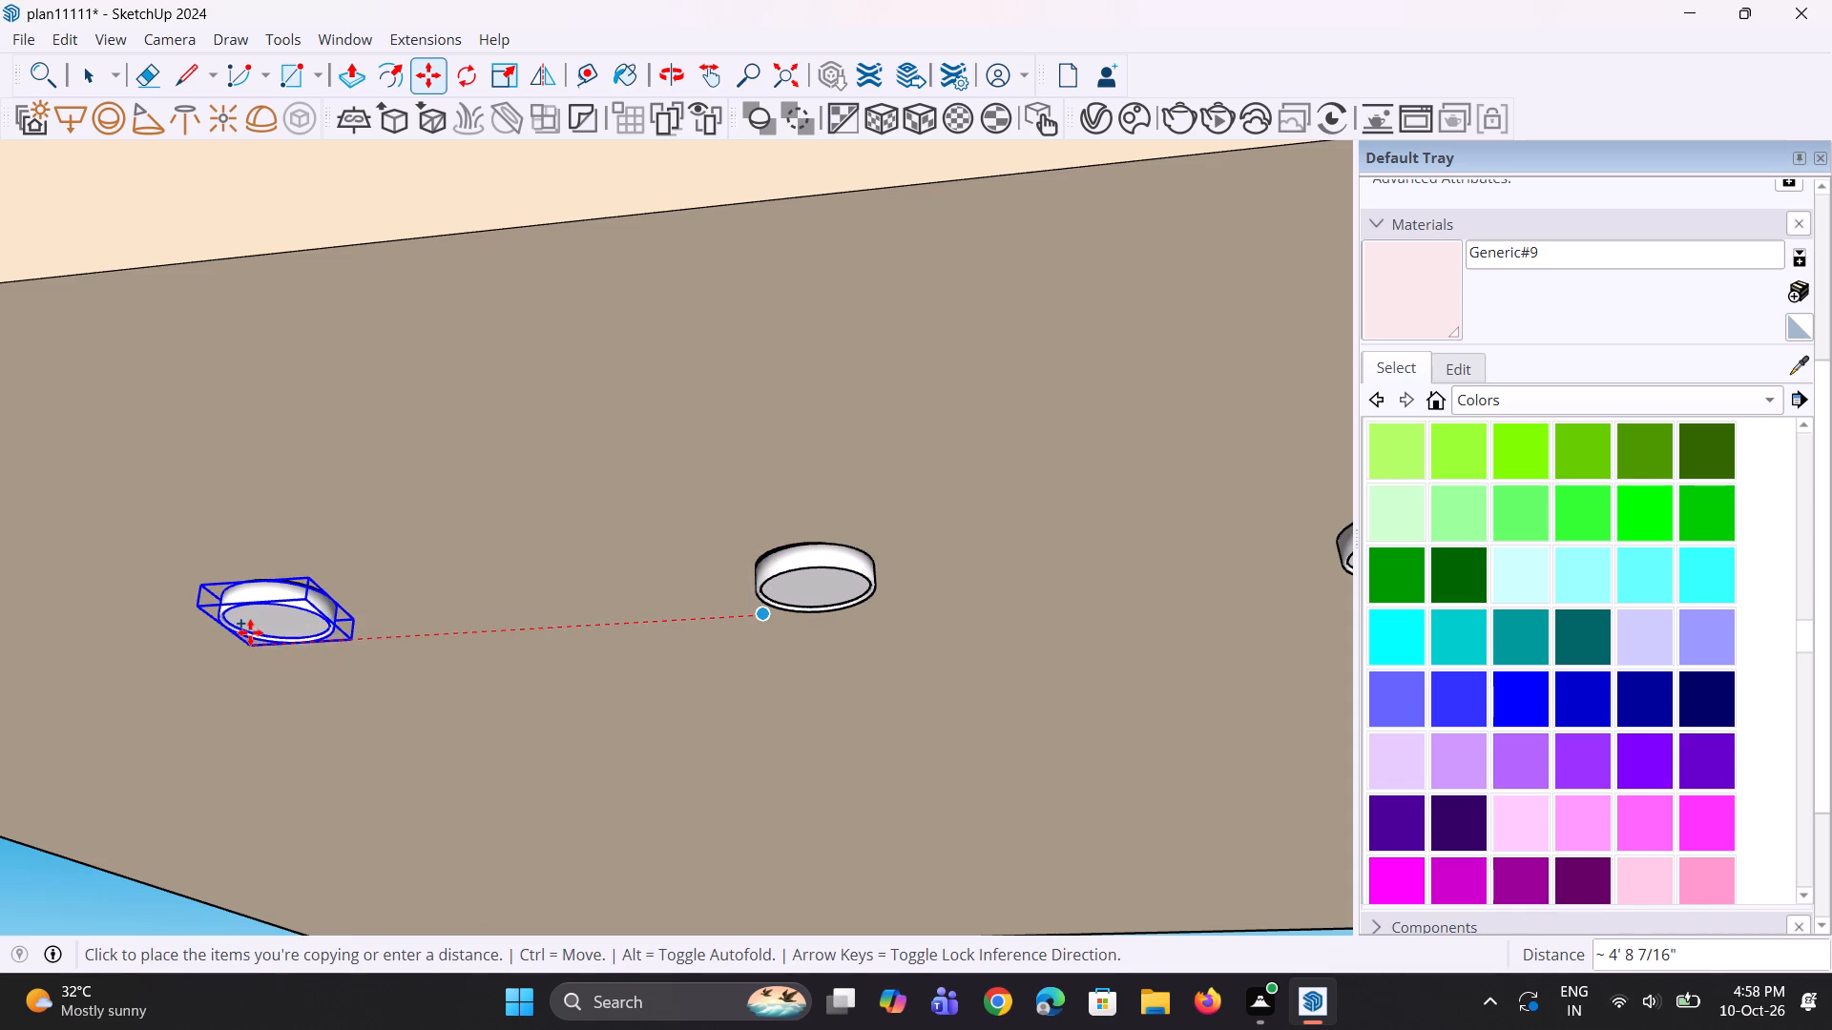
left_click(250, 632)
scroll(377, 685, "down", 6)
key("space")
key("space")
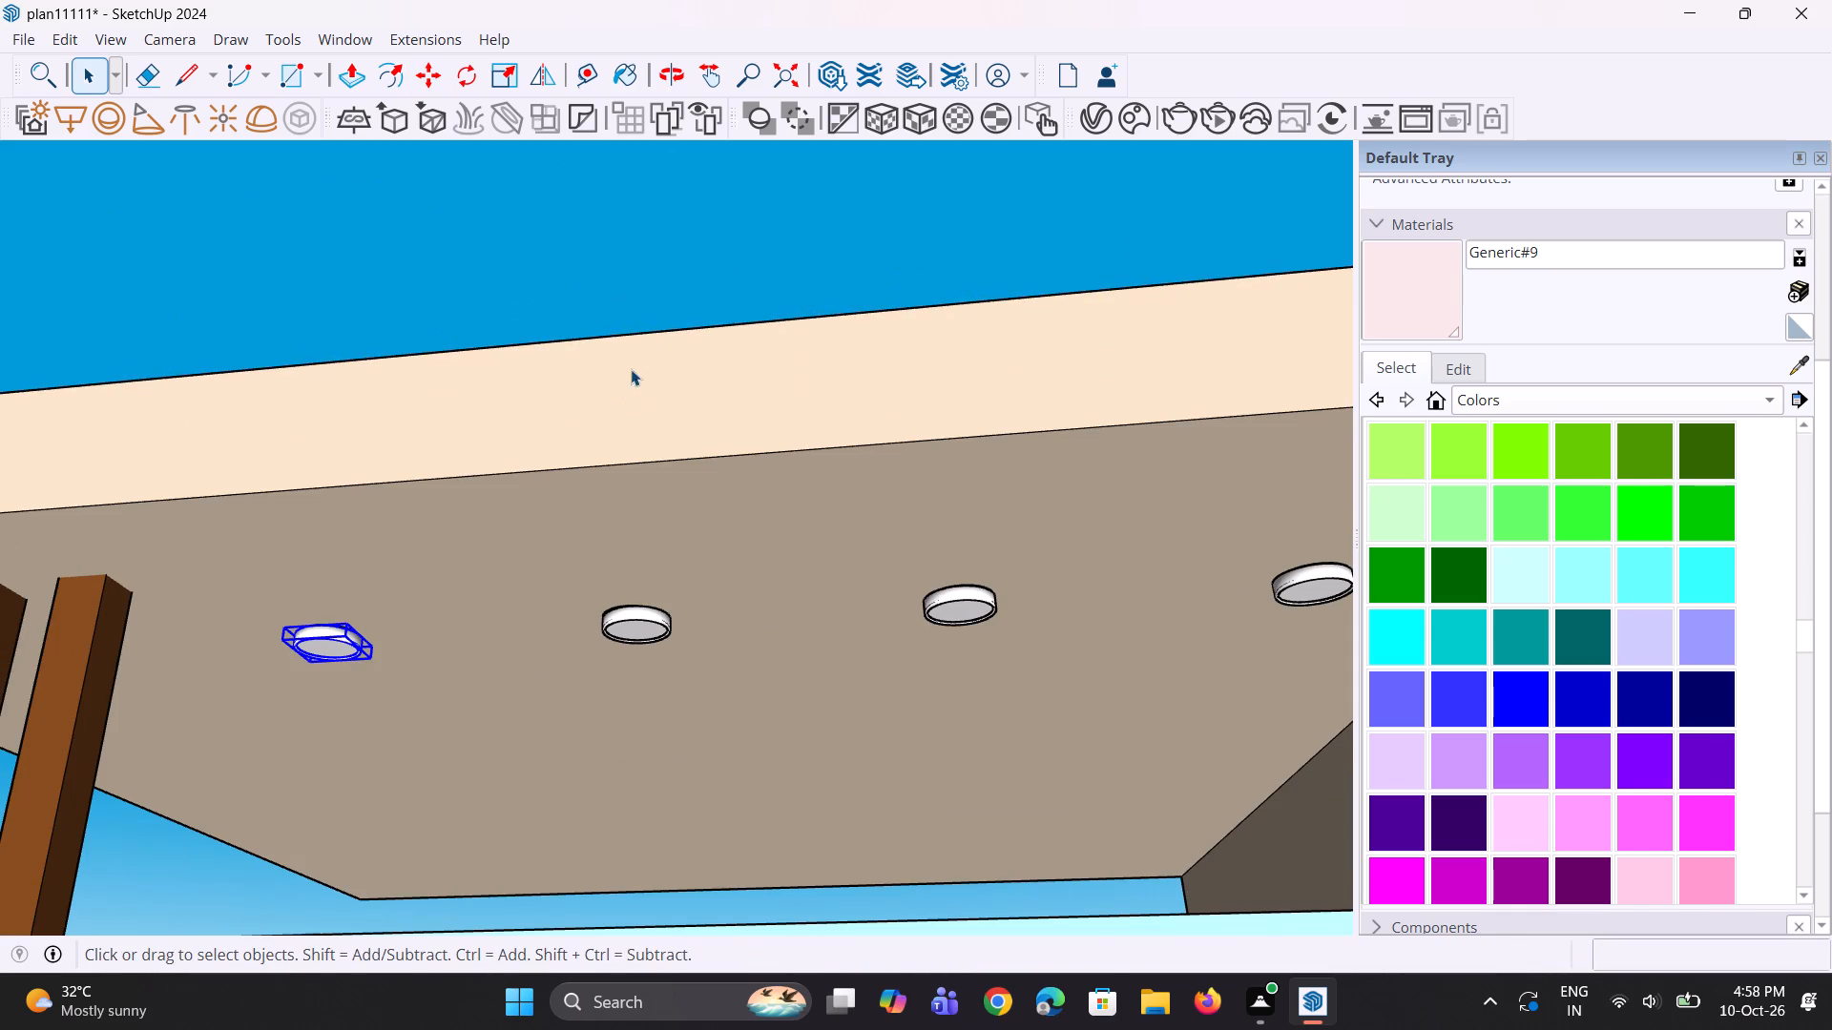
left_click(672, 272)
Copy the light beside the wooden posts to the last empty recess at the canopy's open end and clear the selection.
scroll(591, 653, "down", 10)
middle_click_drag(617, 603, 620, 784)
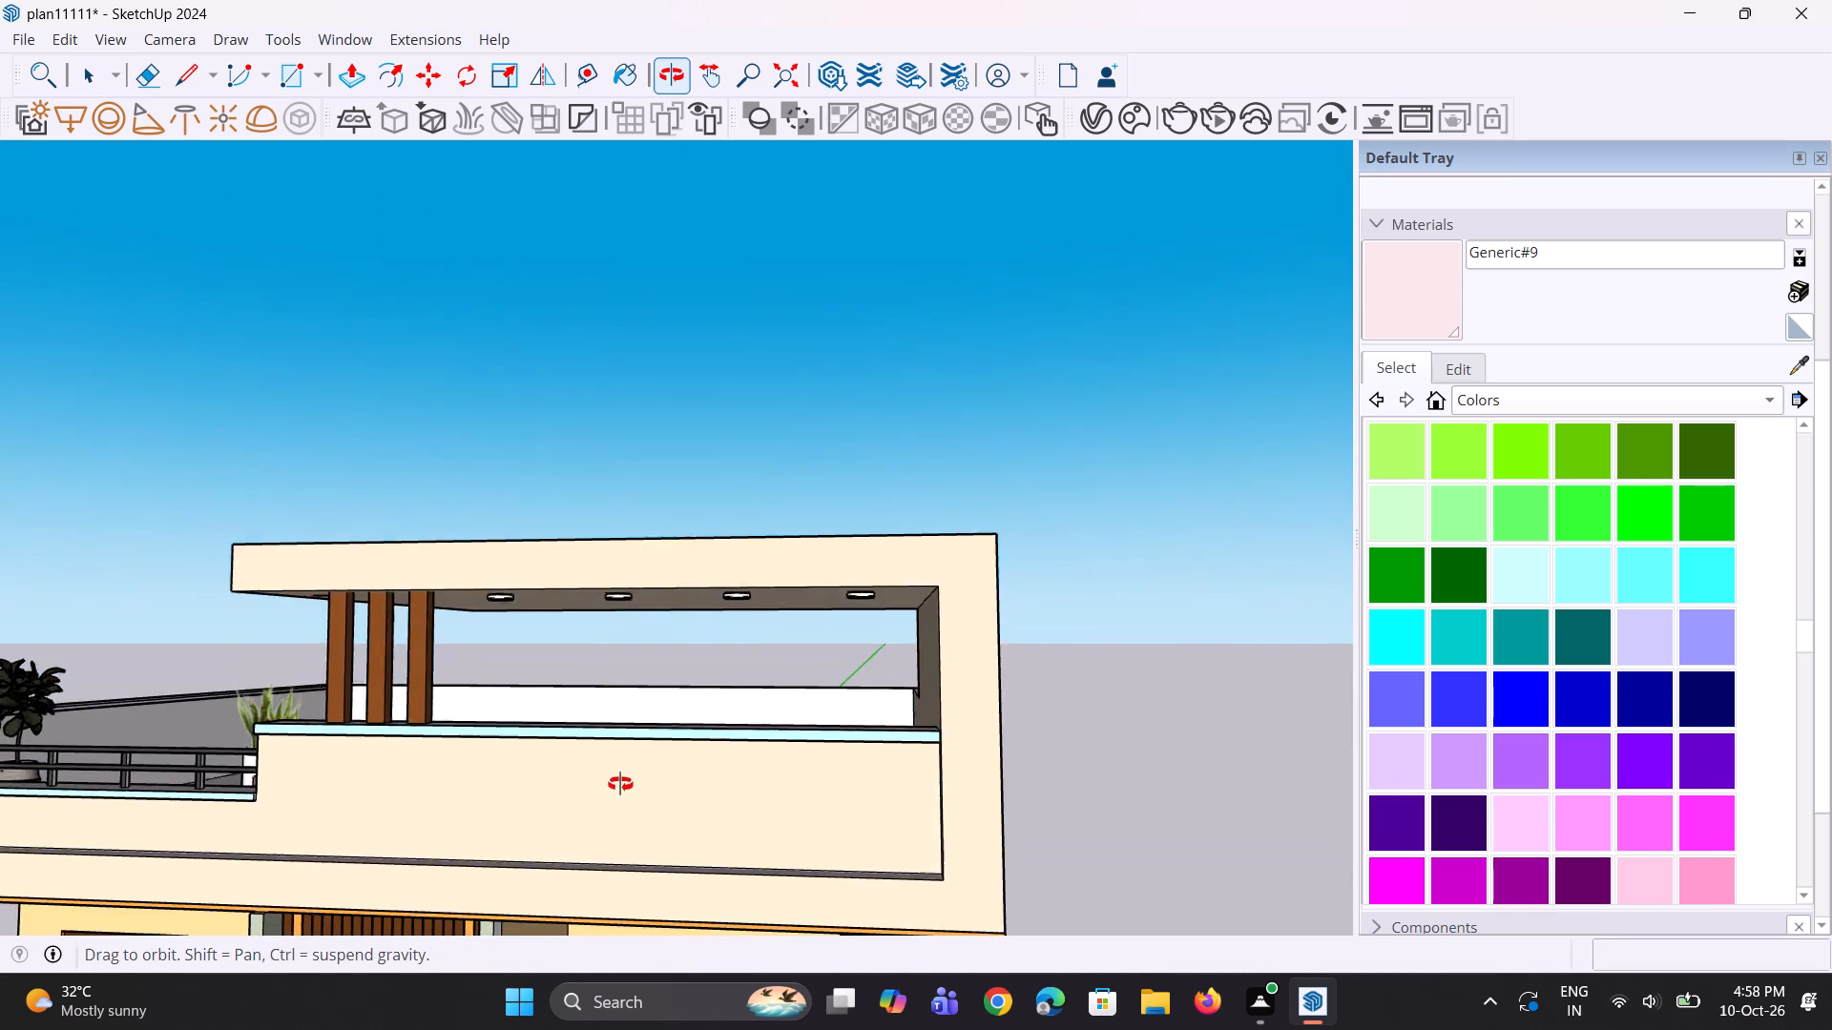
middle_click_drag(620, 784, 627, 784)
scroll(679, 742, "up", 9)
middle_click_drag(693, 731, 849, 693)
scroll(849, 693, "down", 10)
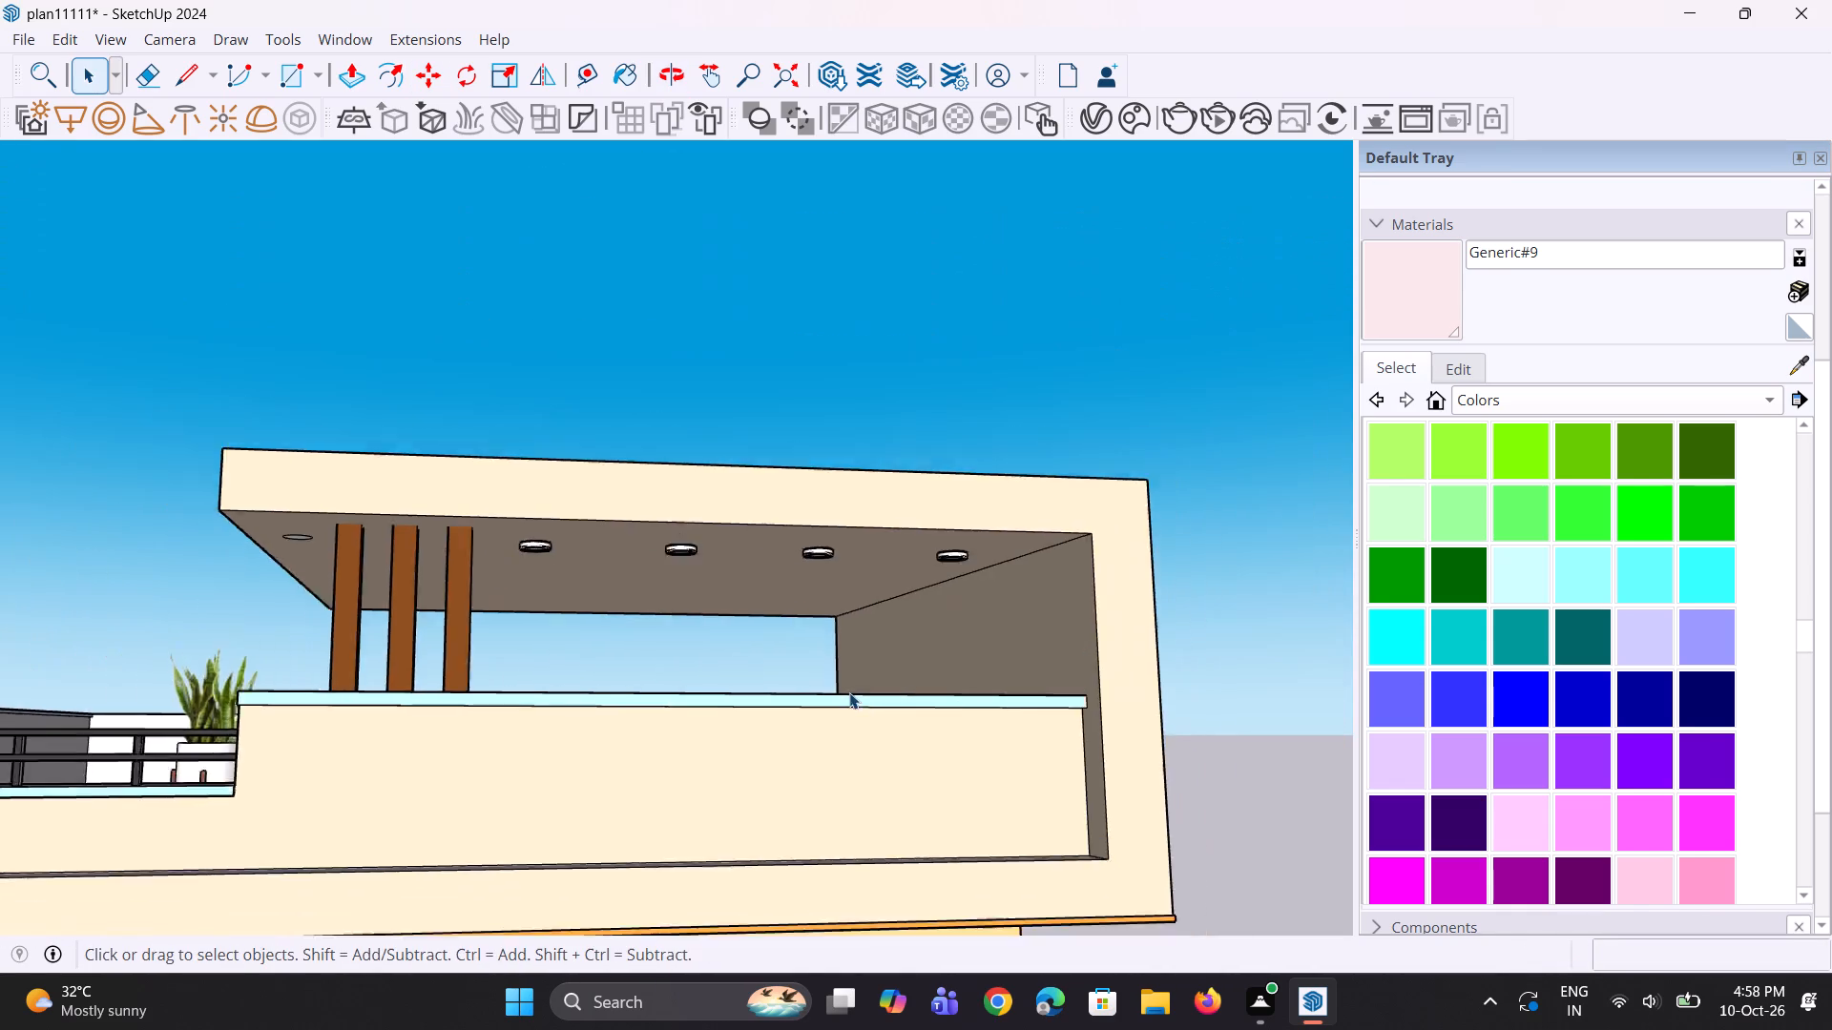
scroll(849, 692, "down", 1)
scroll(428, 597, "up", 2)
middle_click_drag(427, 594, 455, 479)
scroll(595, 612, "up", 4)
left_click(737, 577)
scroll(680, 586, "up", 2)
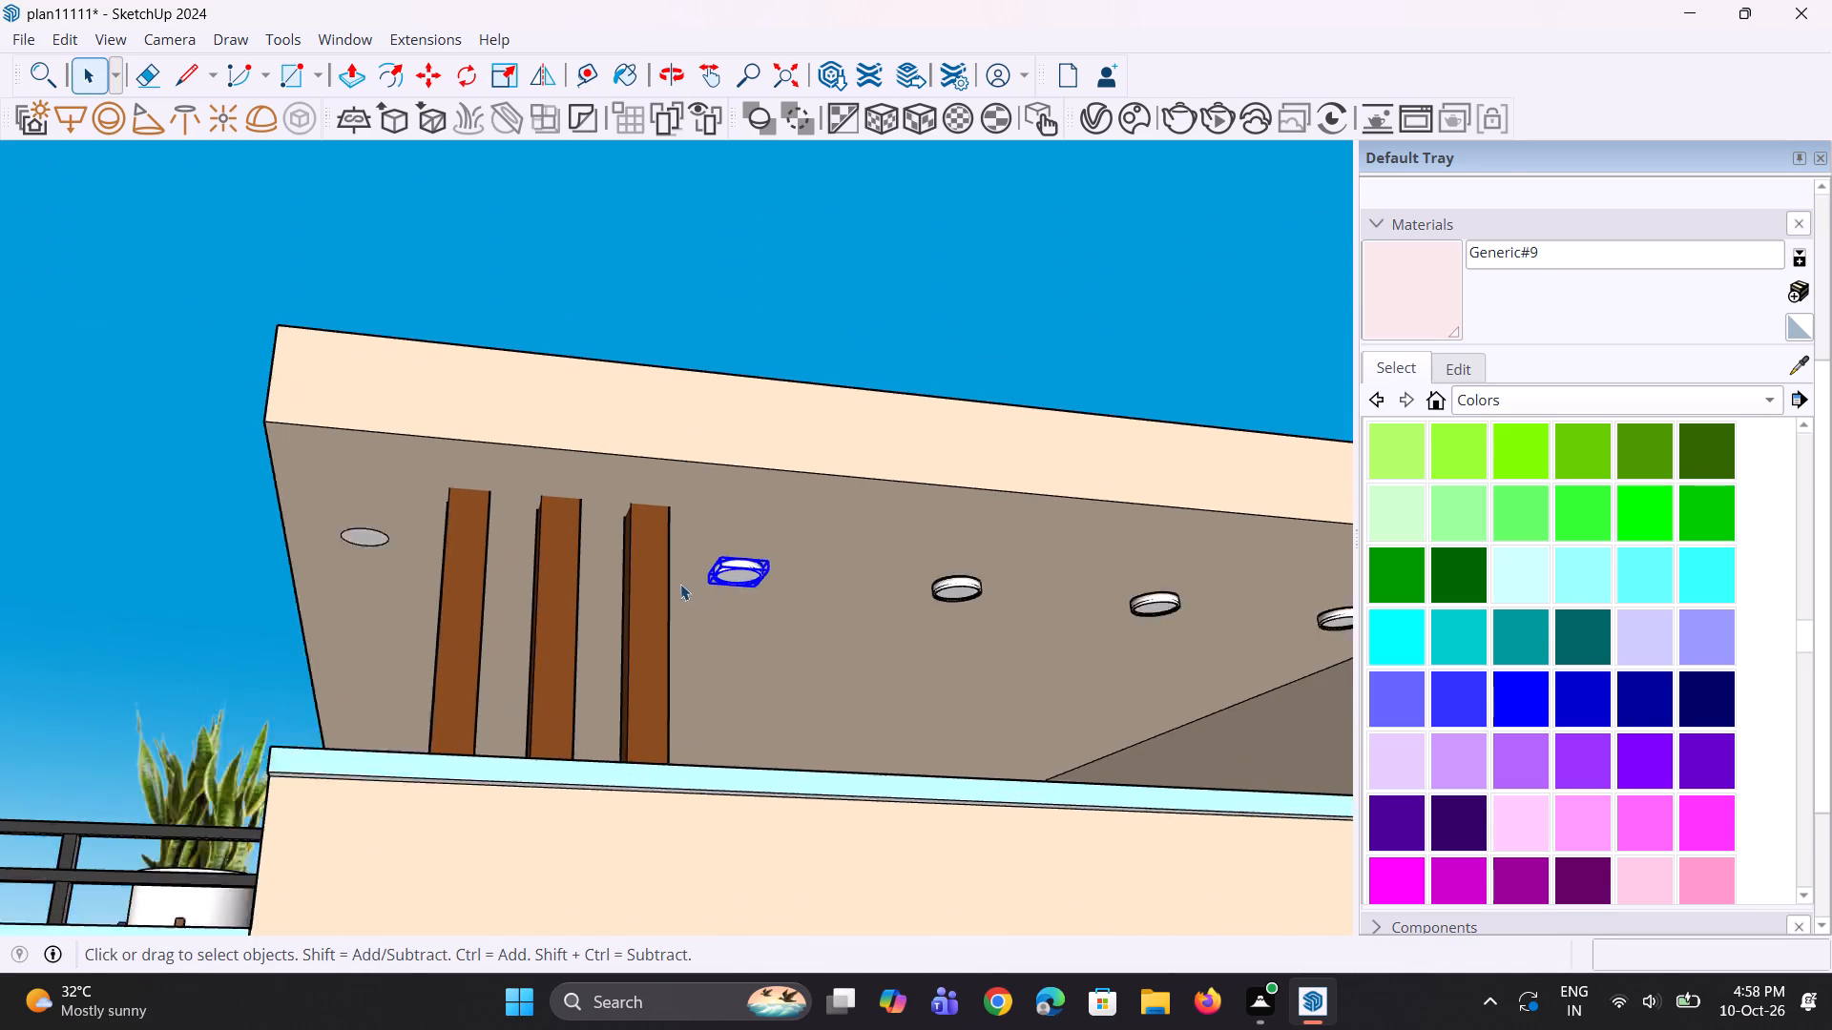
scroll(680, 584, "up", 1)
key("m")
left_click(709, 591)
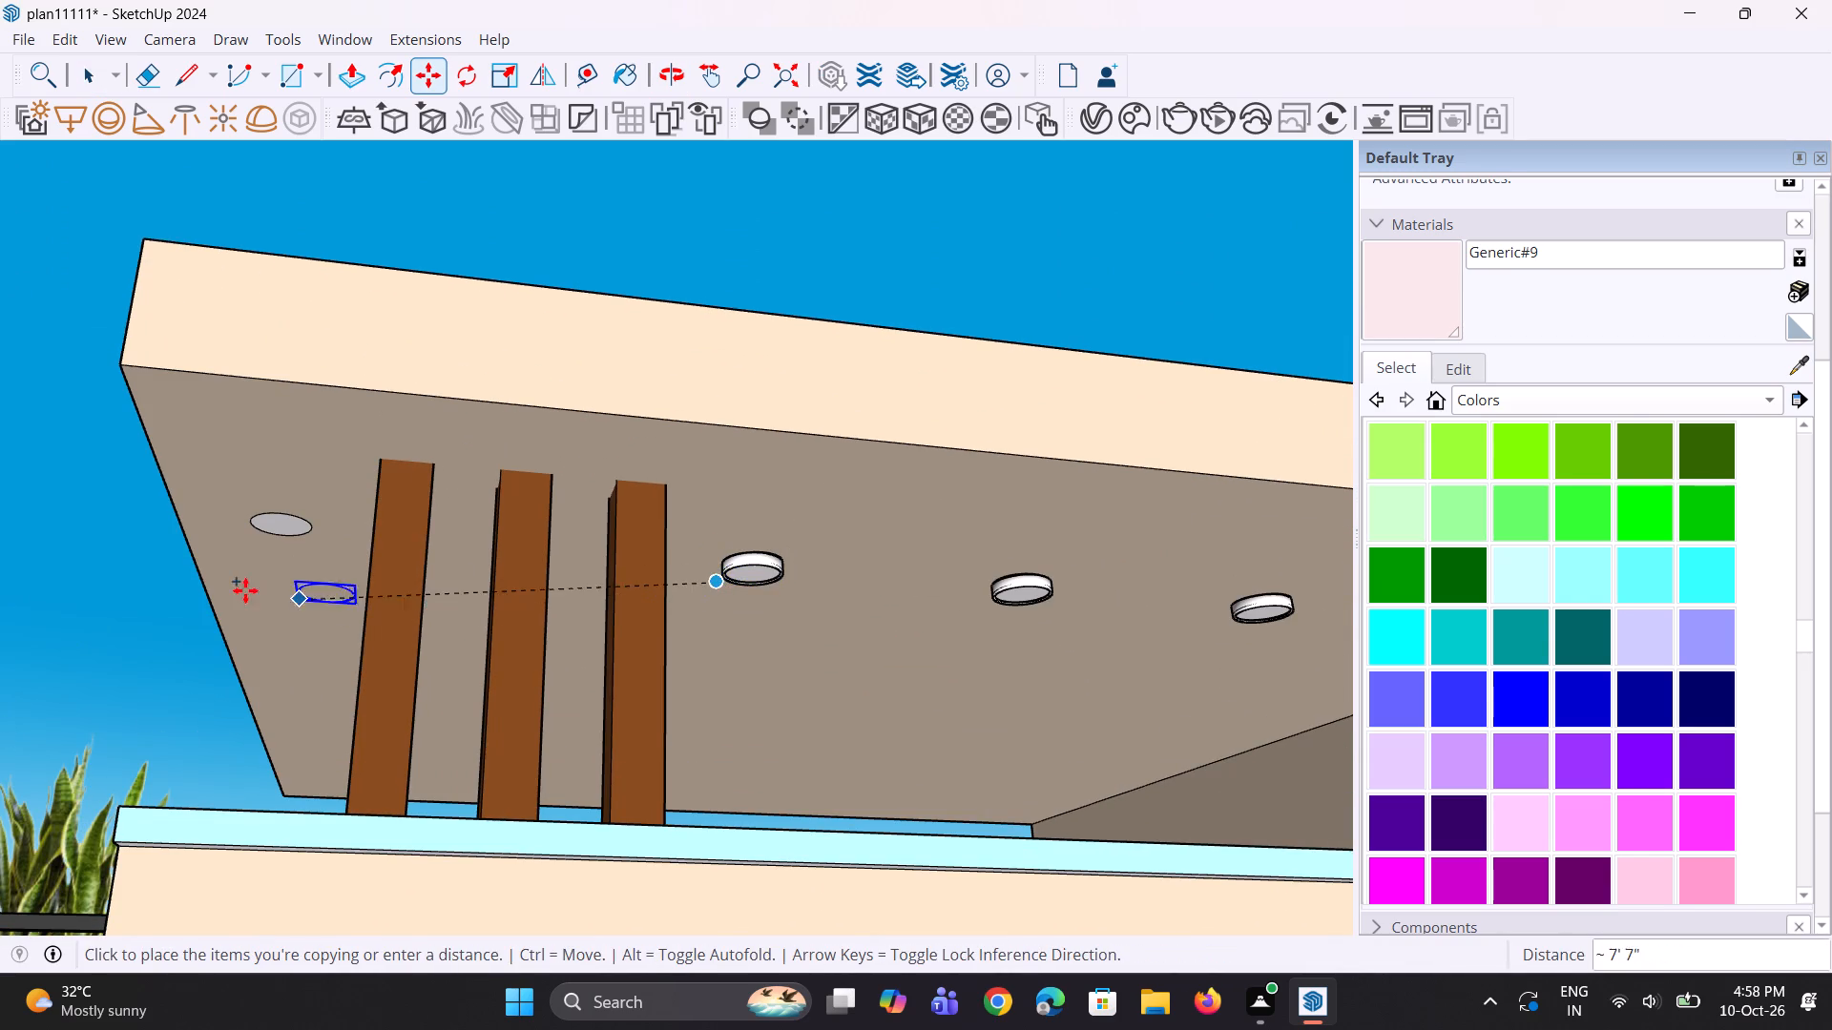
scroll(243, 581, "up", 2)
left_click(250, 533)
scroll(309, 569, "down", 5)
key("space")
key("space")
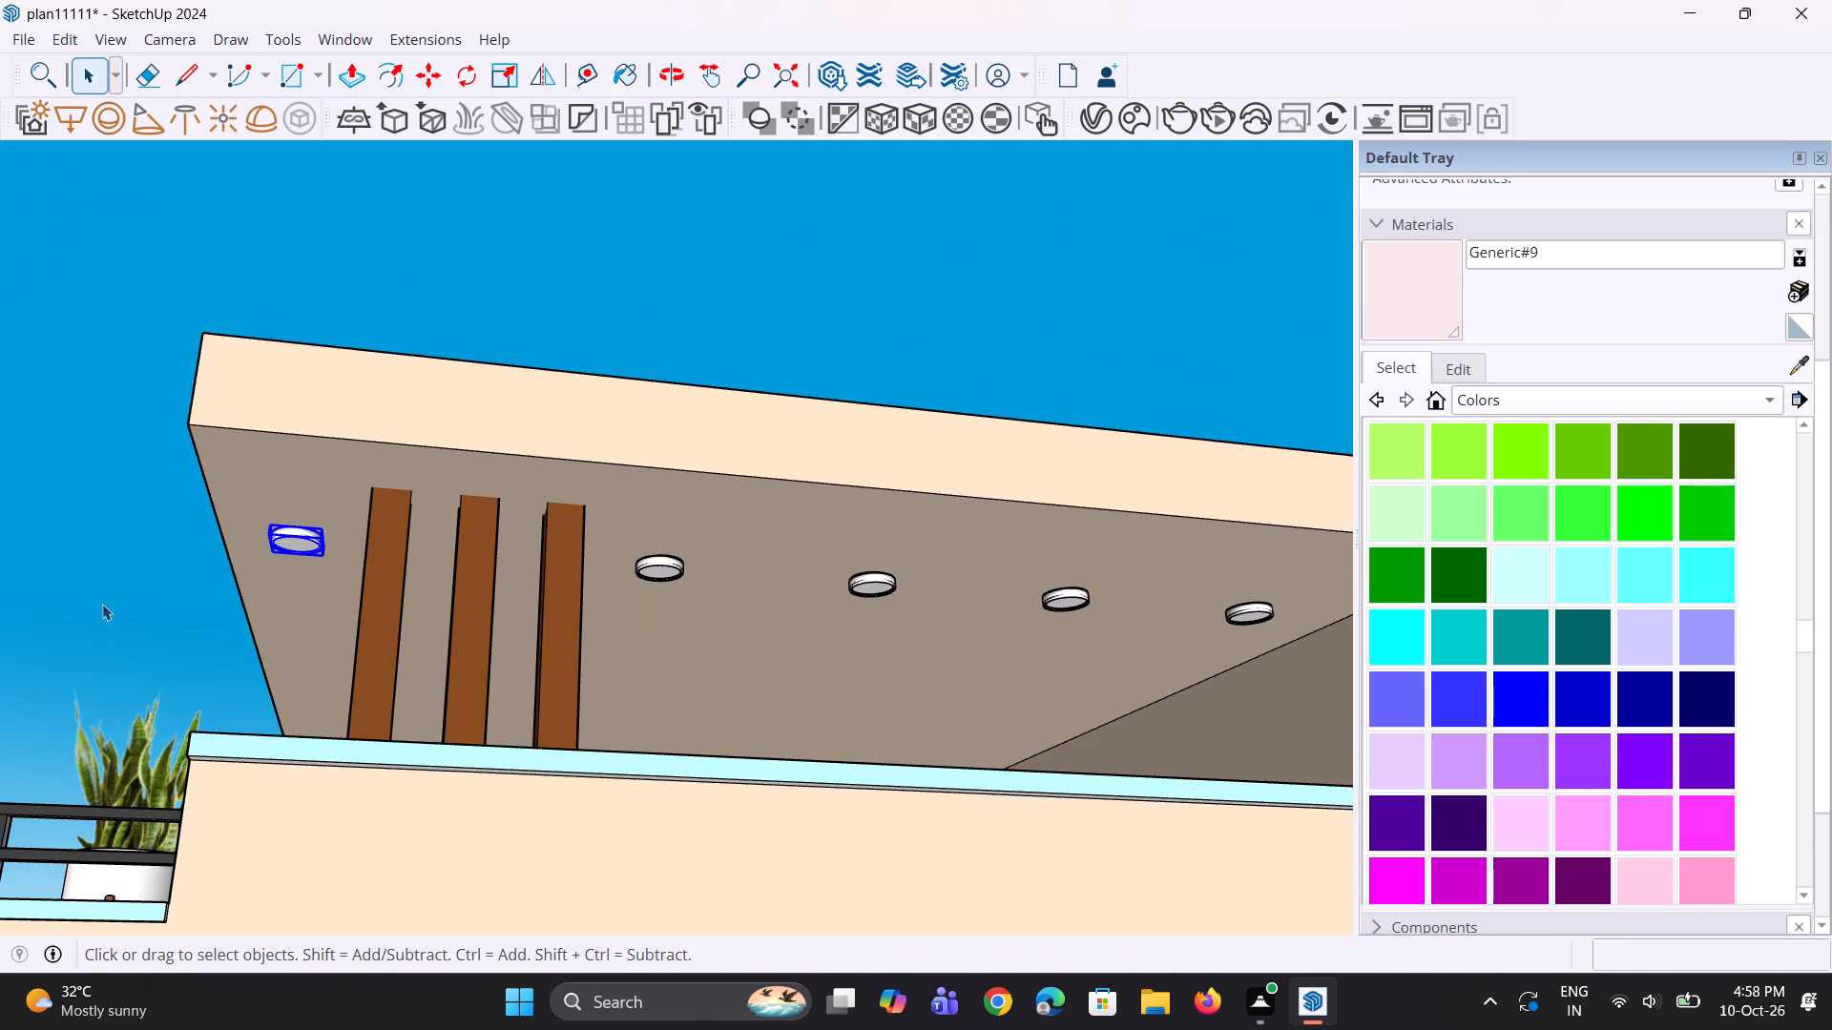
left_click(102, 604)
Examine the front elevation from the rooftop canopy down to the ground floor for ceiling recesses without lights.
scroll(213, 632, "down", 5)
middle_click_drag(548, 528, 562, 701)
scroll(562, 700, "down", 6)
middle_click_drag(567, 669, 562, 646)
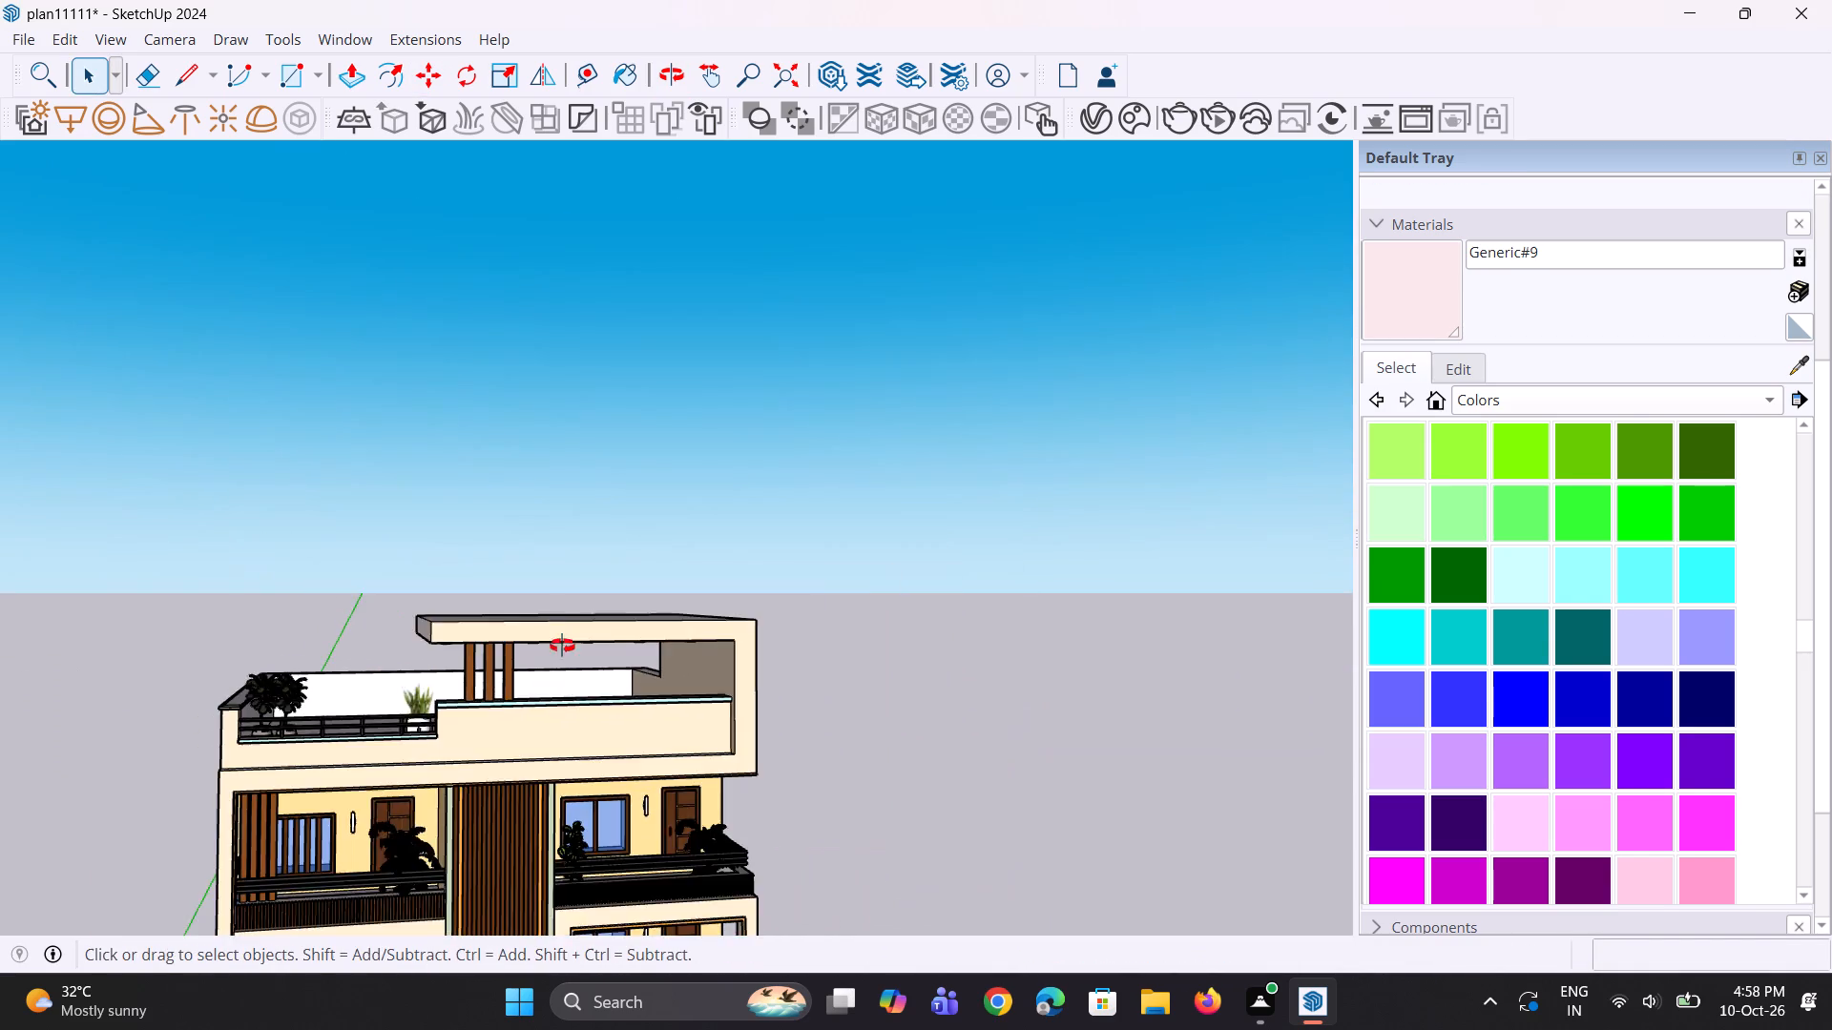
scroll(561, 640, "up", 1)
middle_click_drag(562, 646, 548, 554)
scroll(541, 555, "down", 6)
scroll(501, 711, "up", 7)
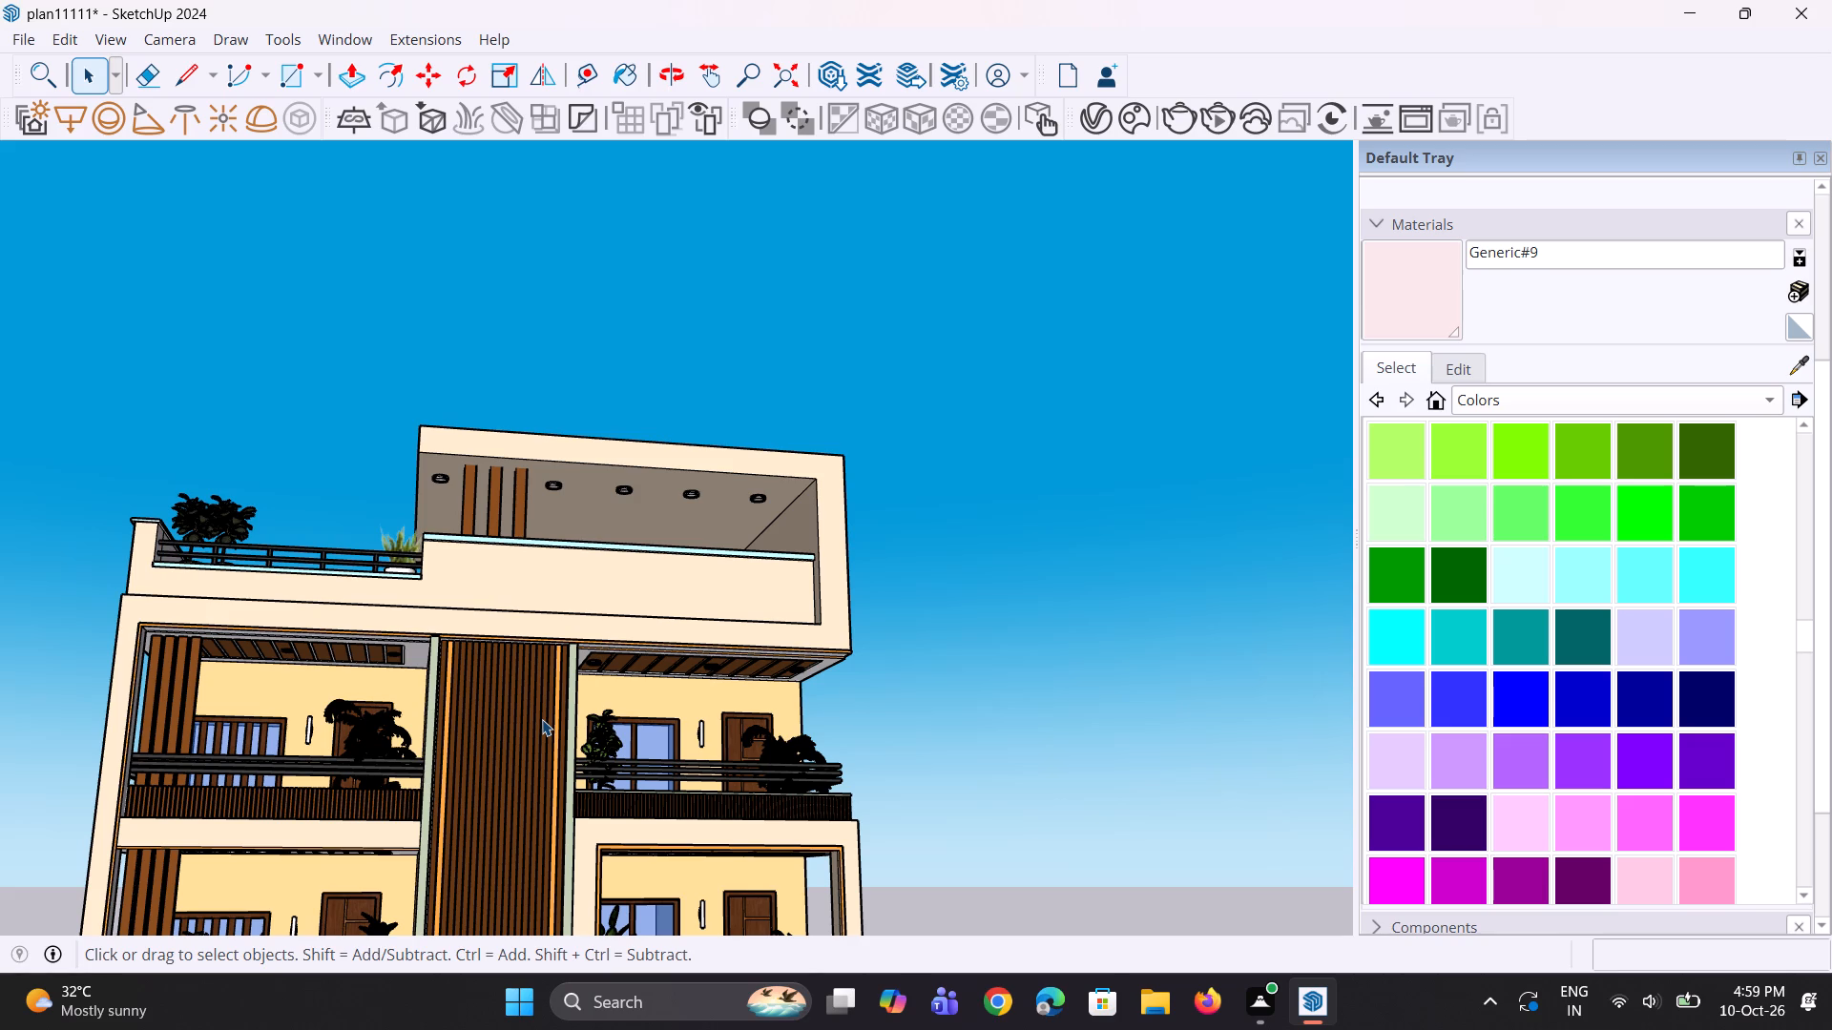
scroll(711, 559, "down", 5)
scroll(700, 472, "down", 4)
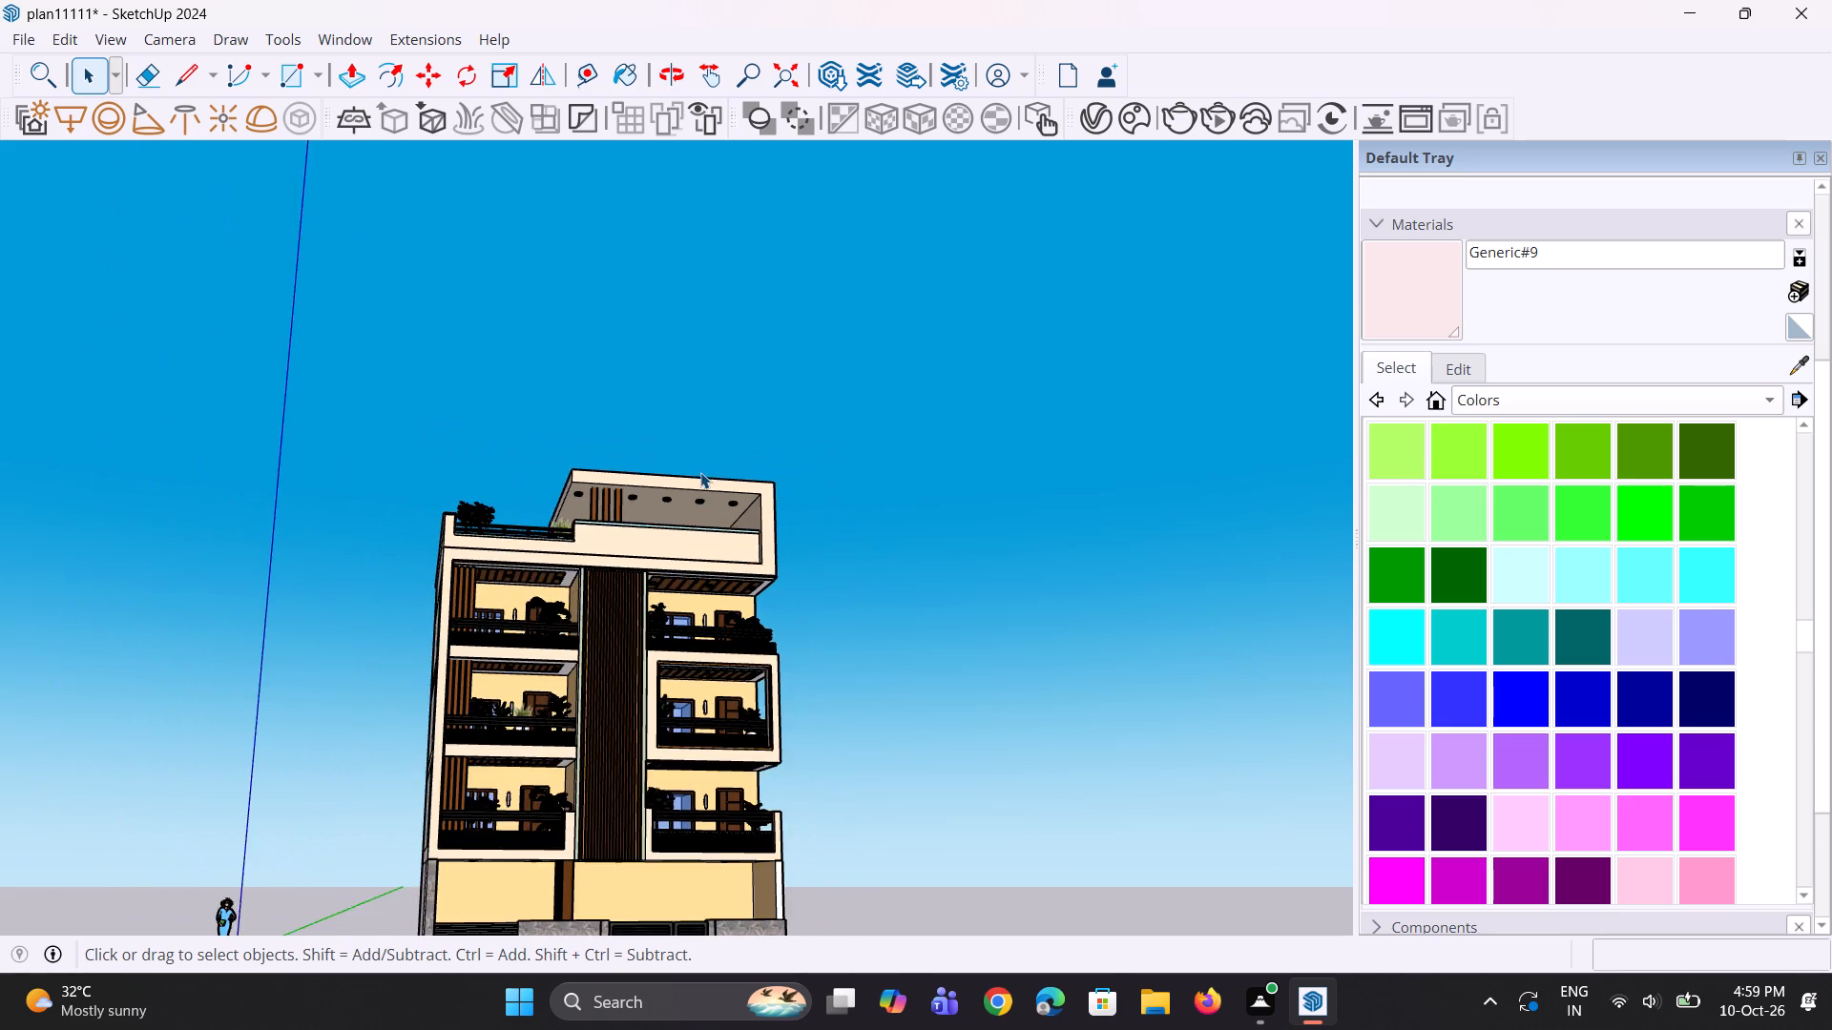
scroll(700, 472, "down", 4)
Copy the canopy light nearest the end wall down to the ground-floor ceiling, near the row of four recesses by the side wall.
scroll(701, 598, "up", 9)
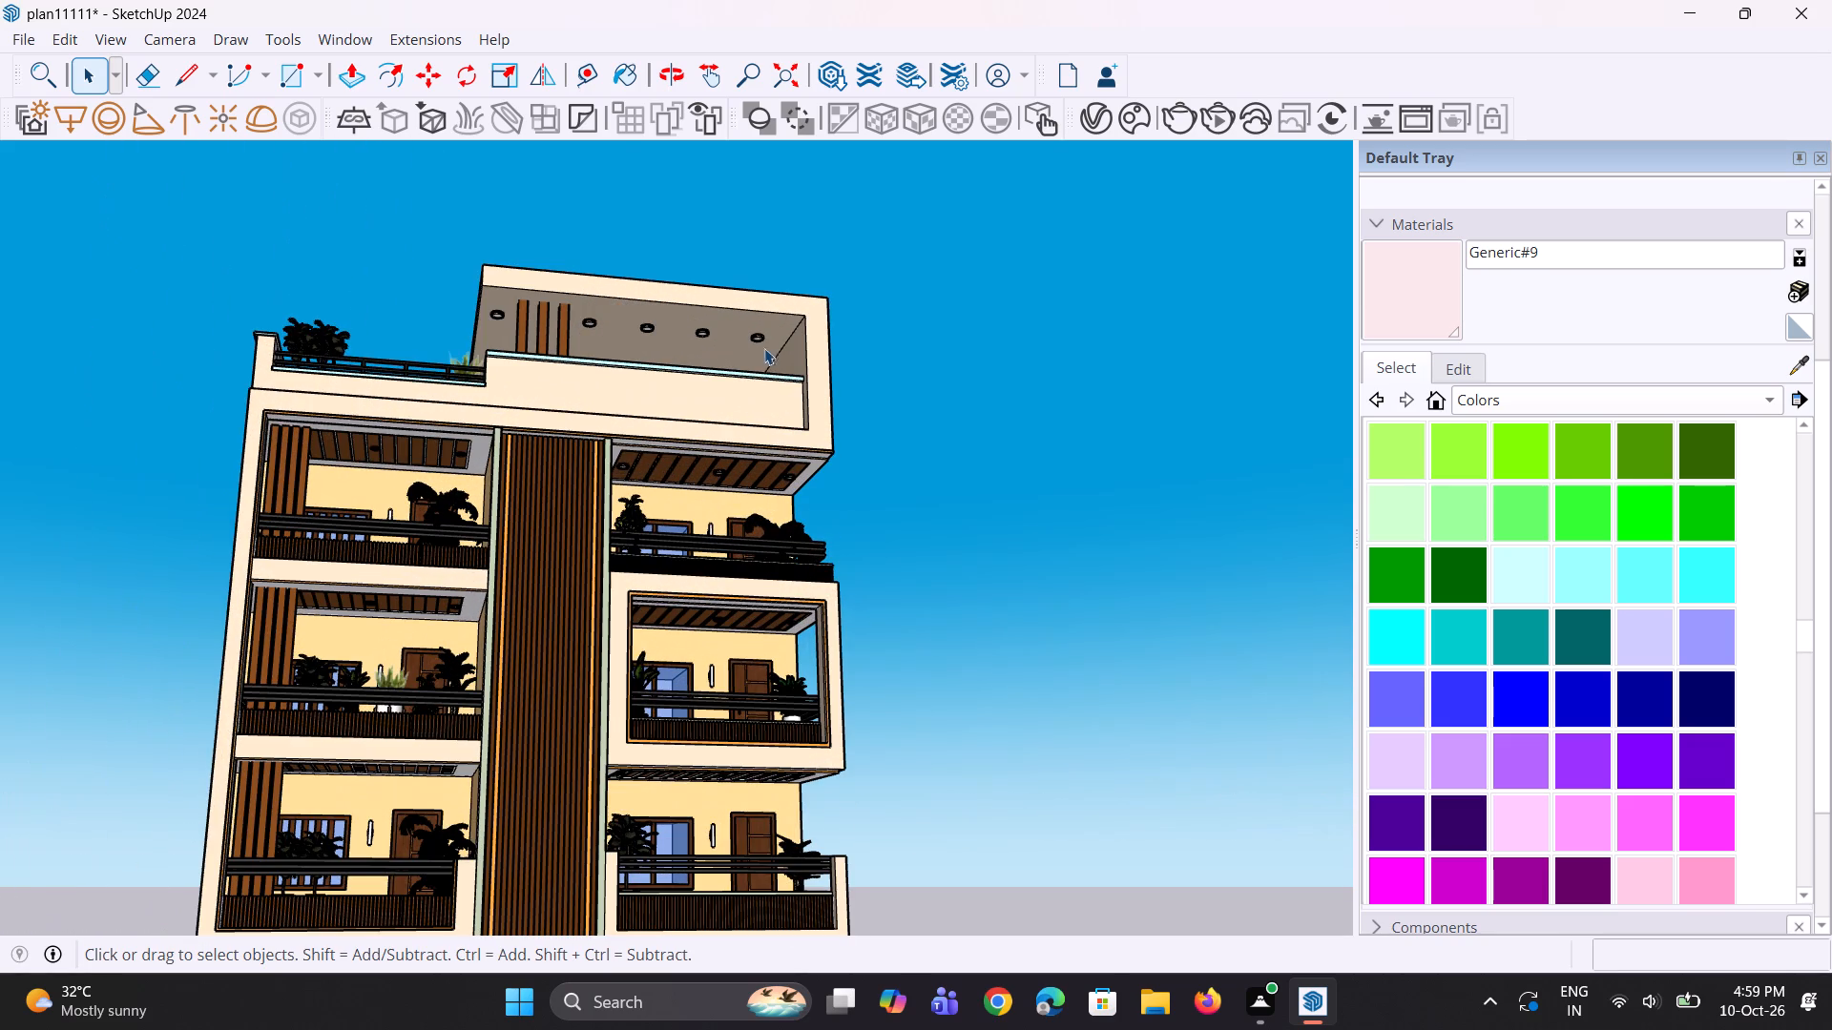
left_click(761, 340)
key("m")
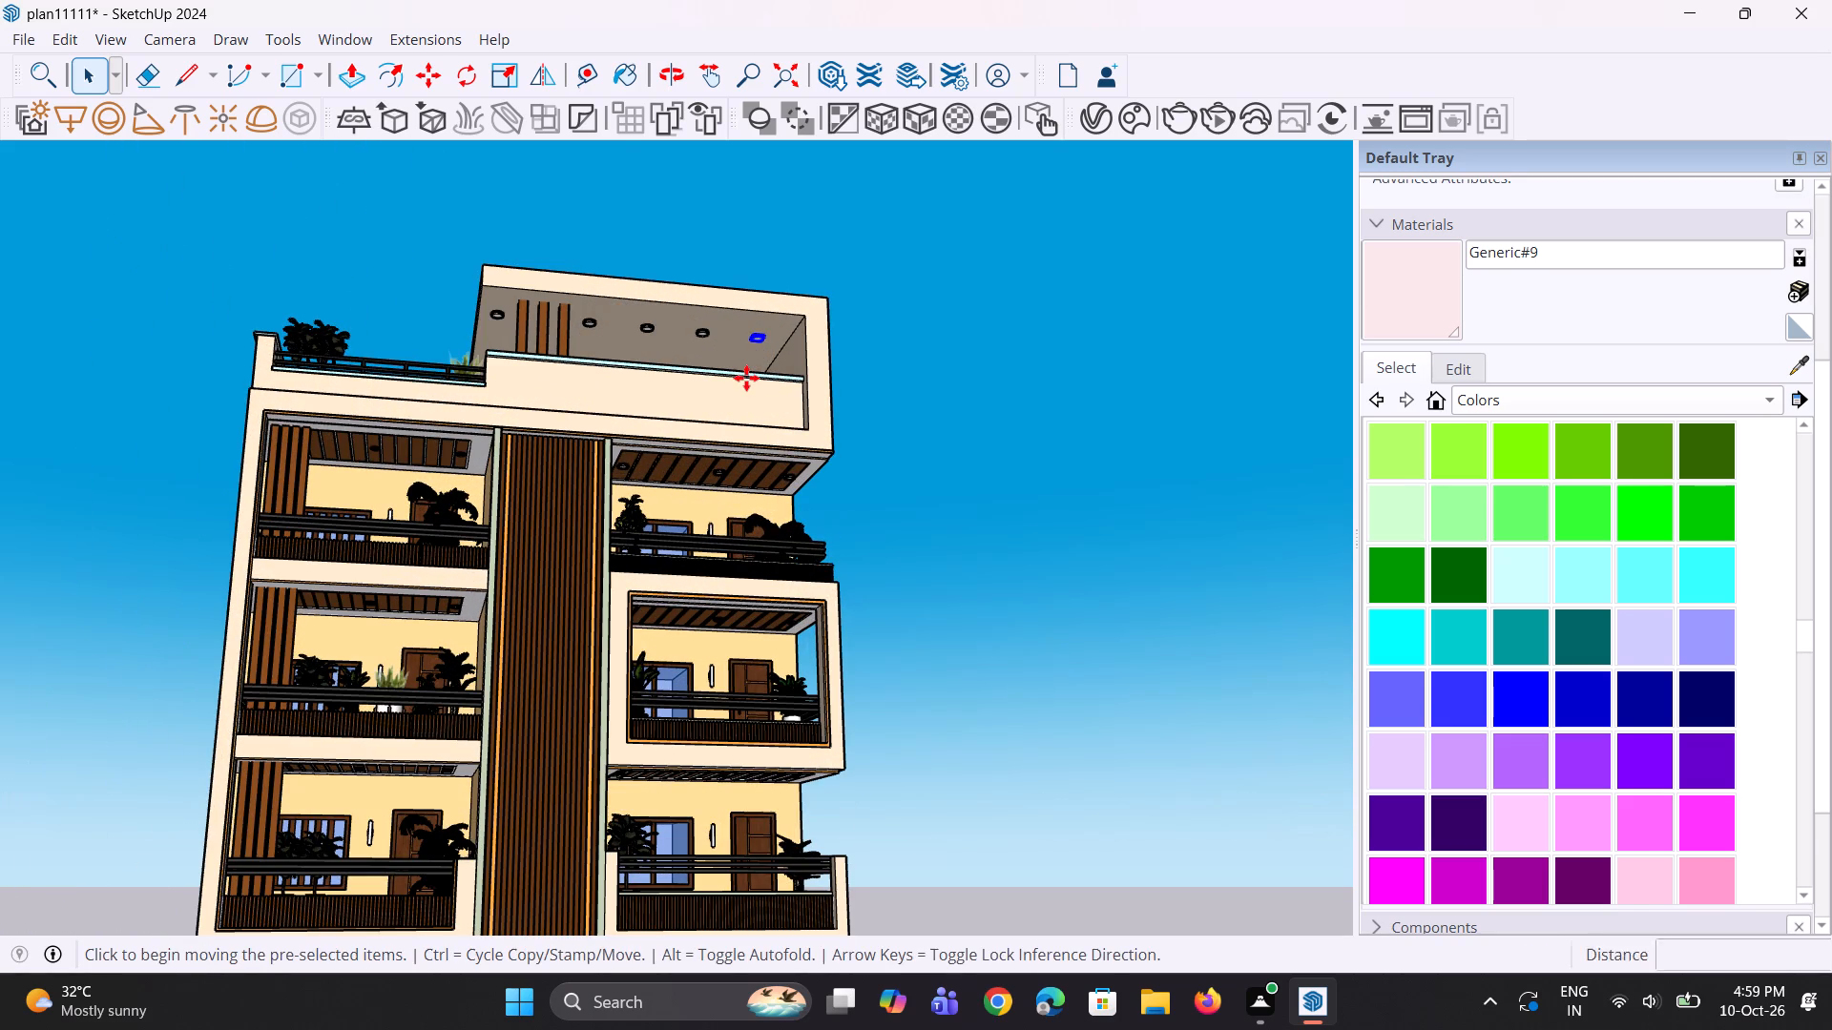
left_click(757, 348)
scroll(738, 529, "down", 4)
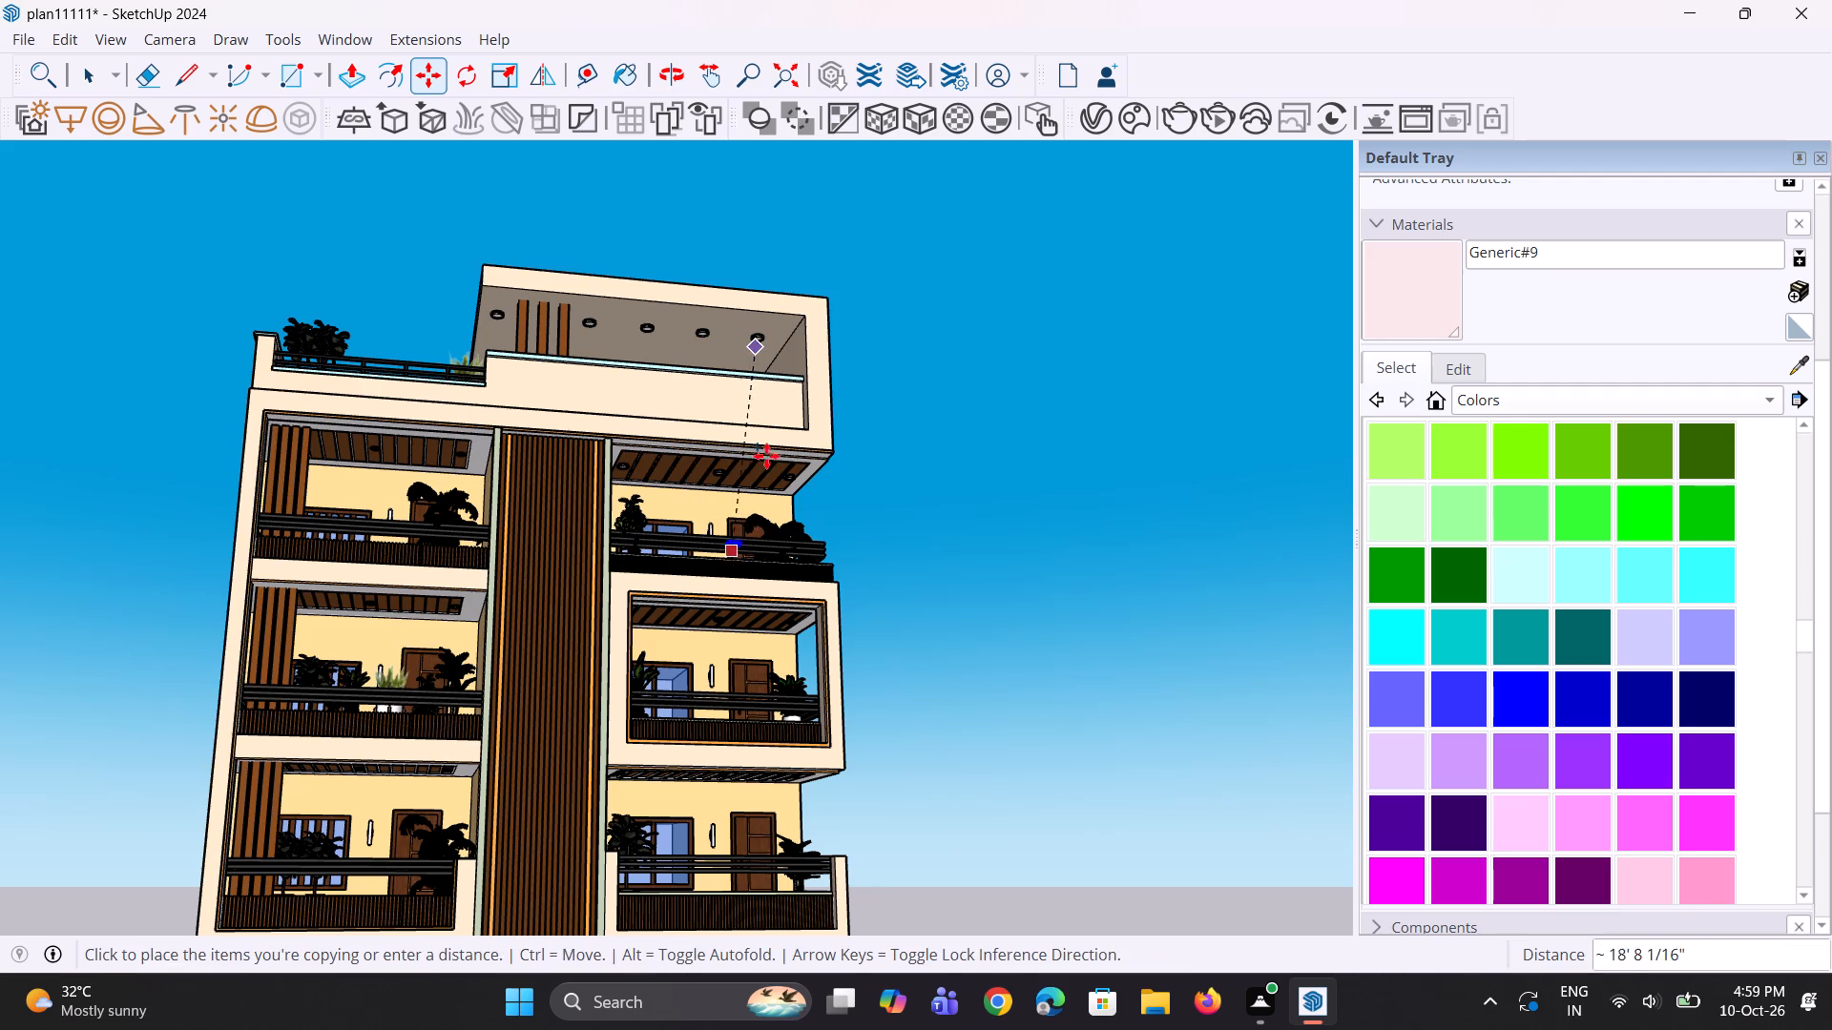
scroll(766, 456, "down", 6)
scroll(771, 815, "up", 18)
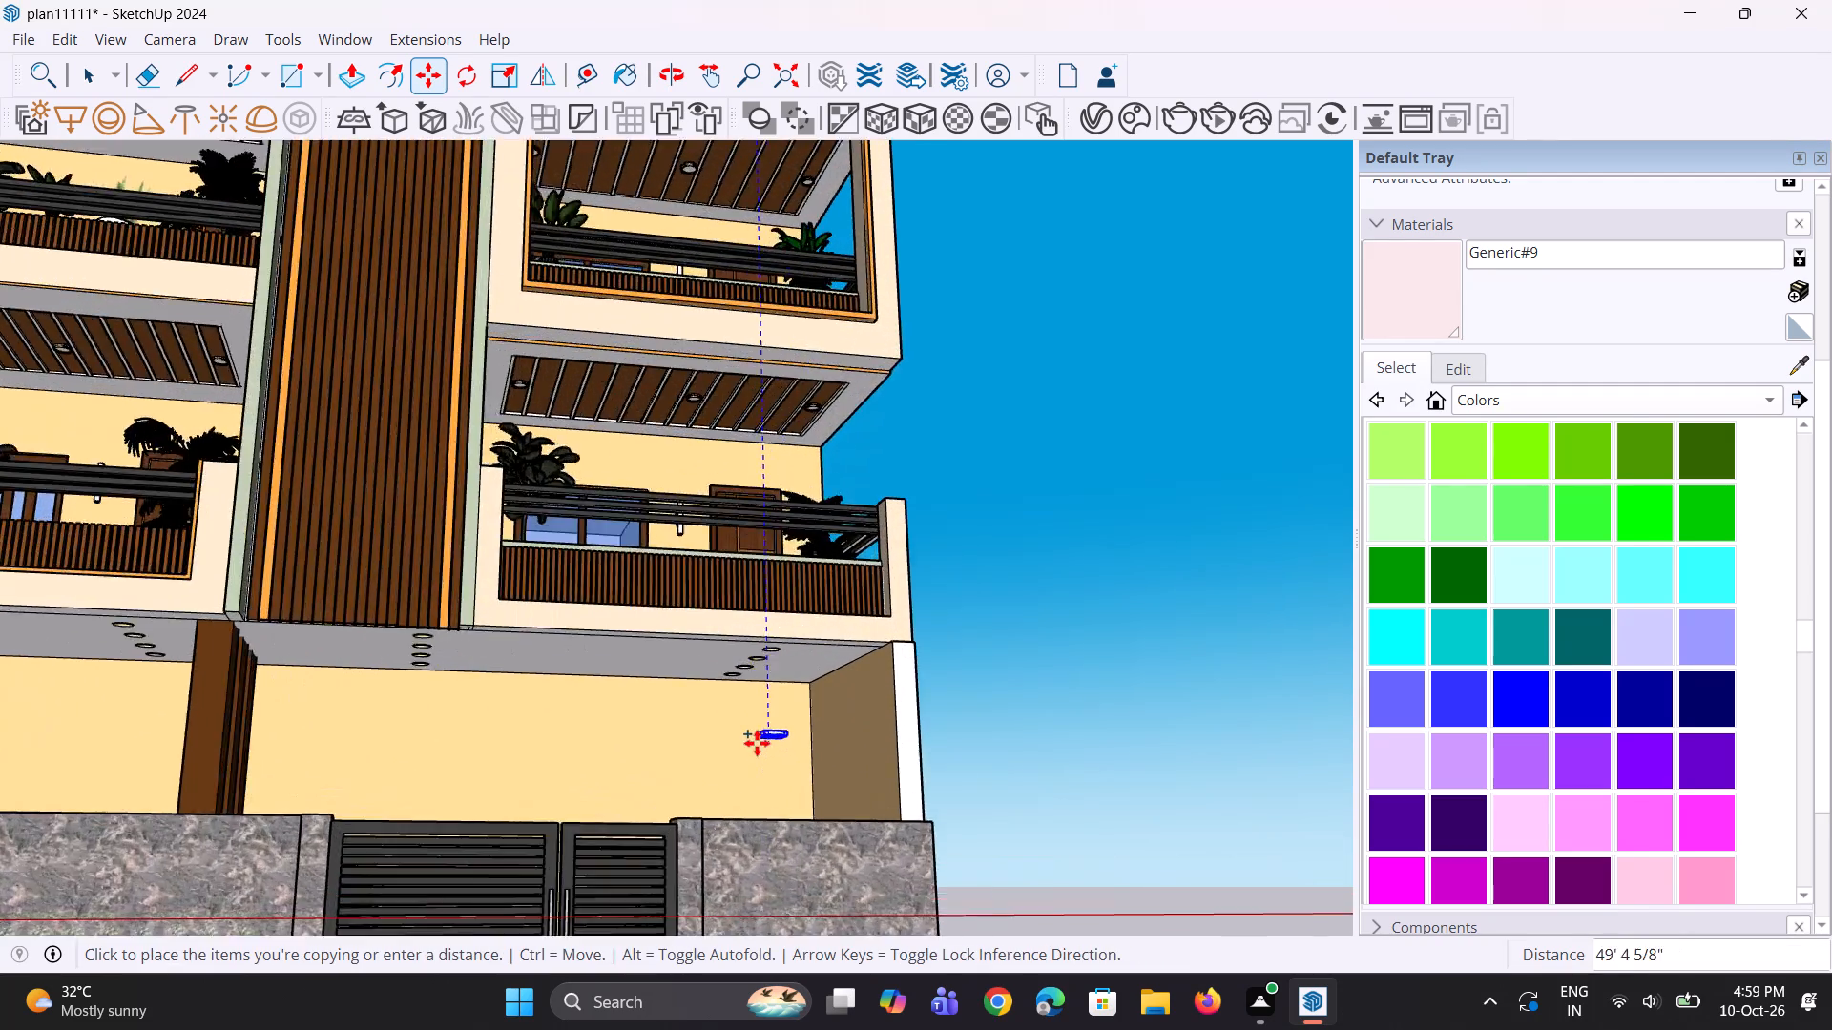
scroll(757, 743, "up", 2)
middle_click_drag(756, 726, 735, 613)
scroll(760, 596, "up", 6)
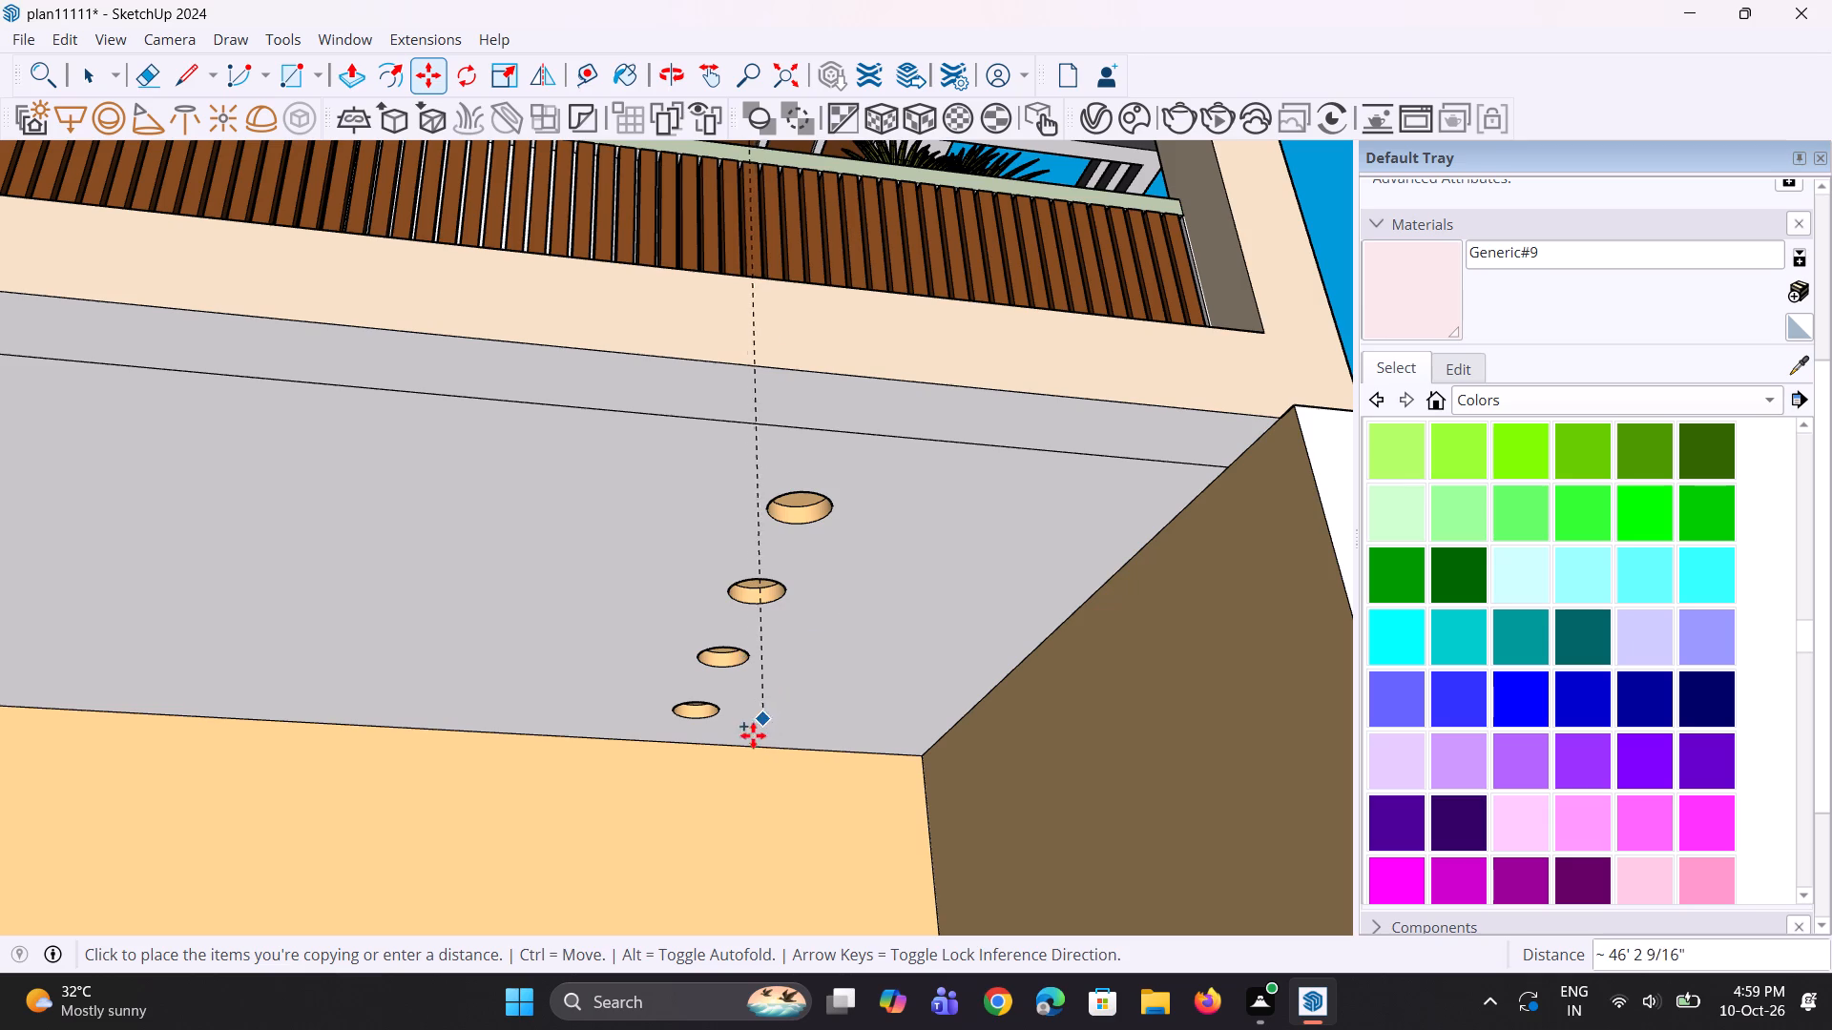
left_click(732, 858)
Move the copied light across to the front recess of the four by the ground-floor side wall.
middle_click_drag(822, 796, 531, 805)
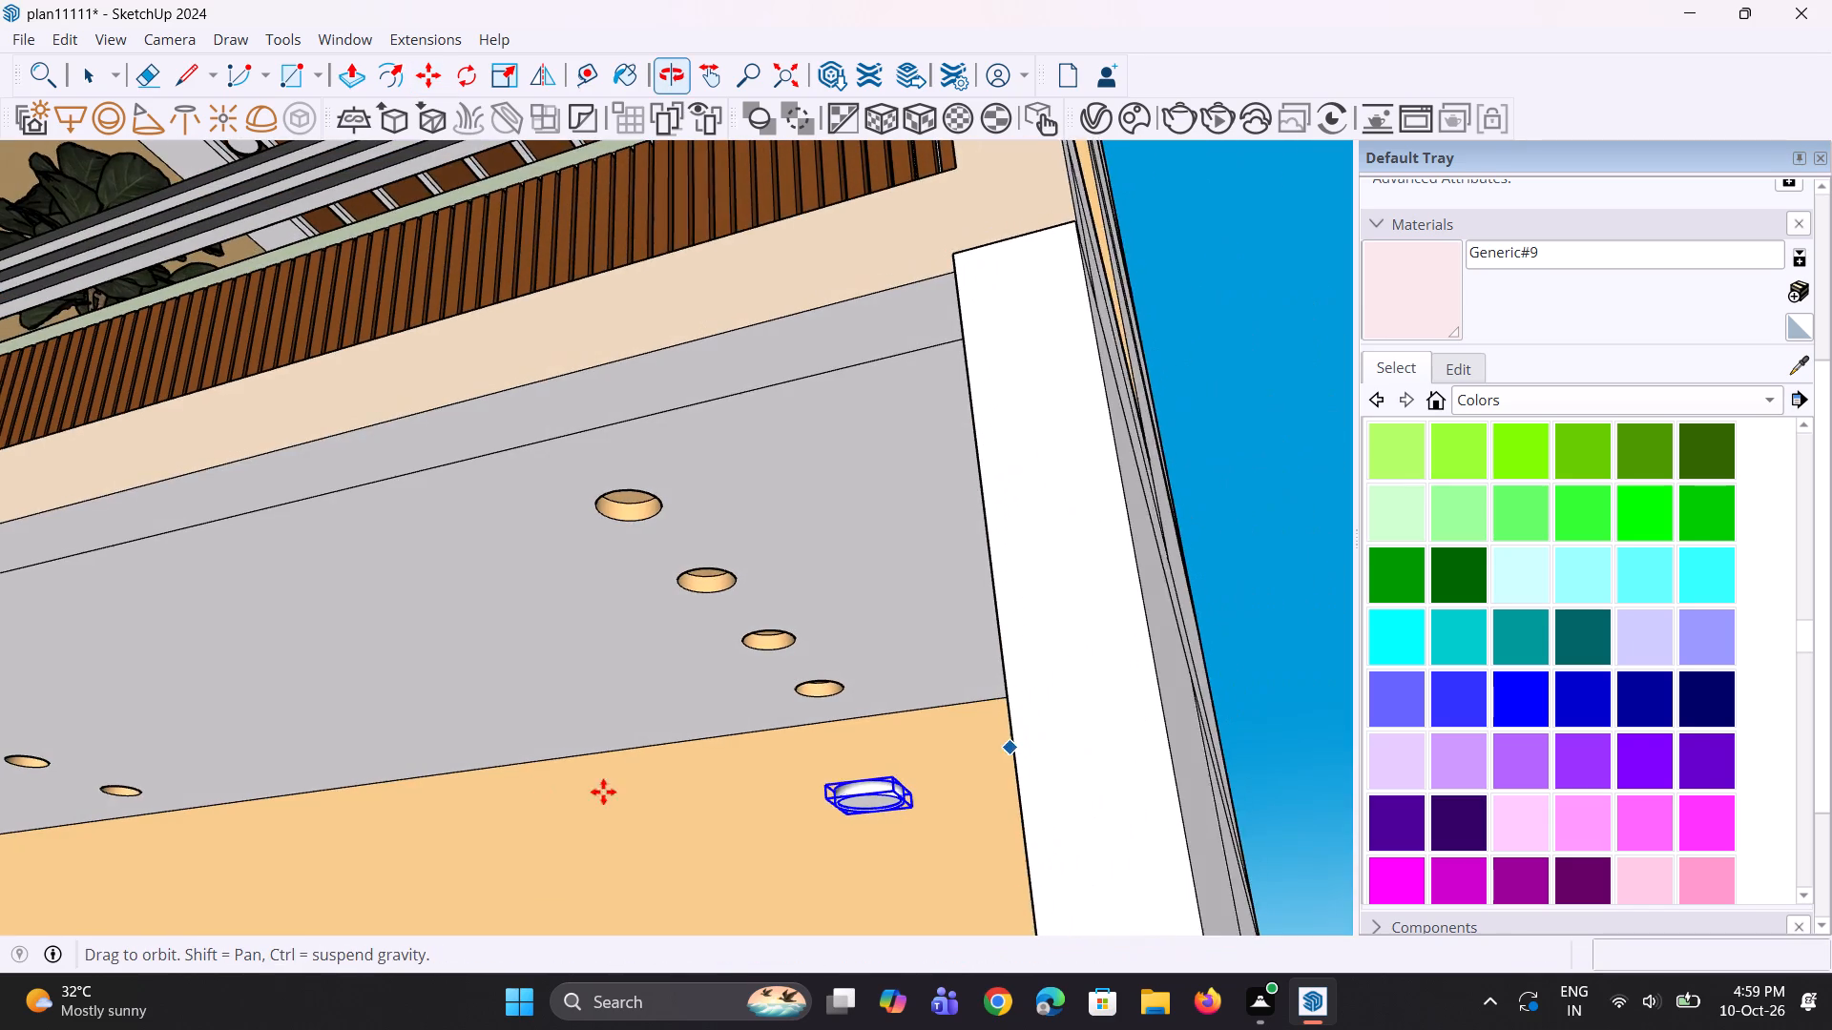
left_click(897, 791)
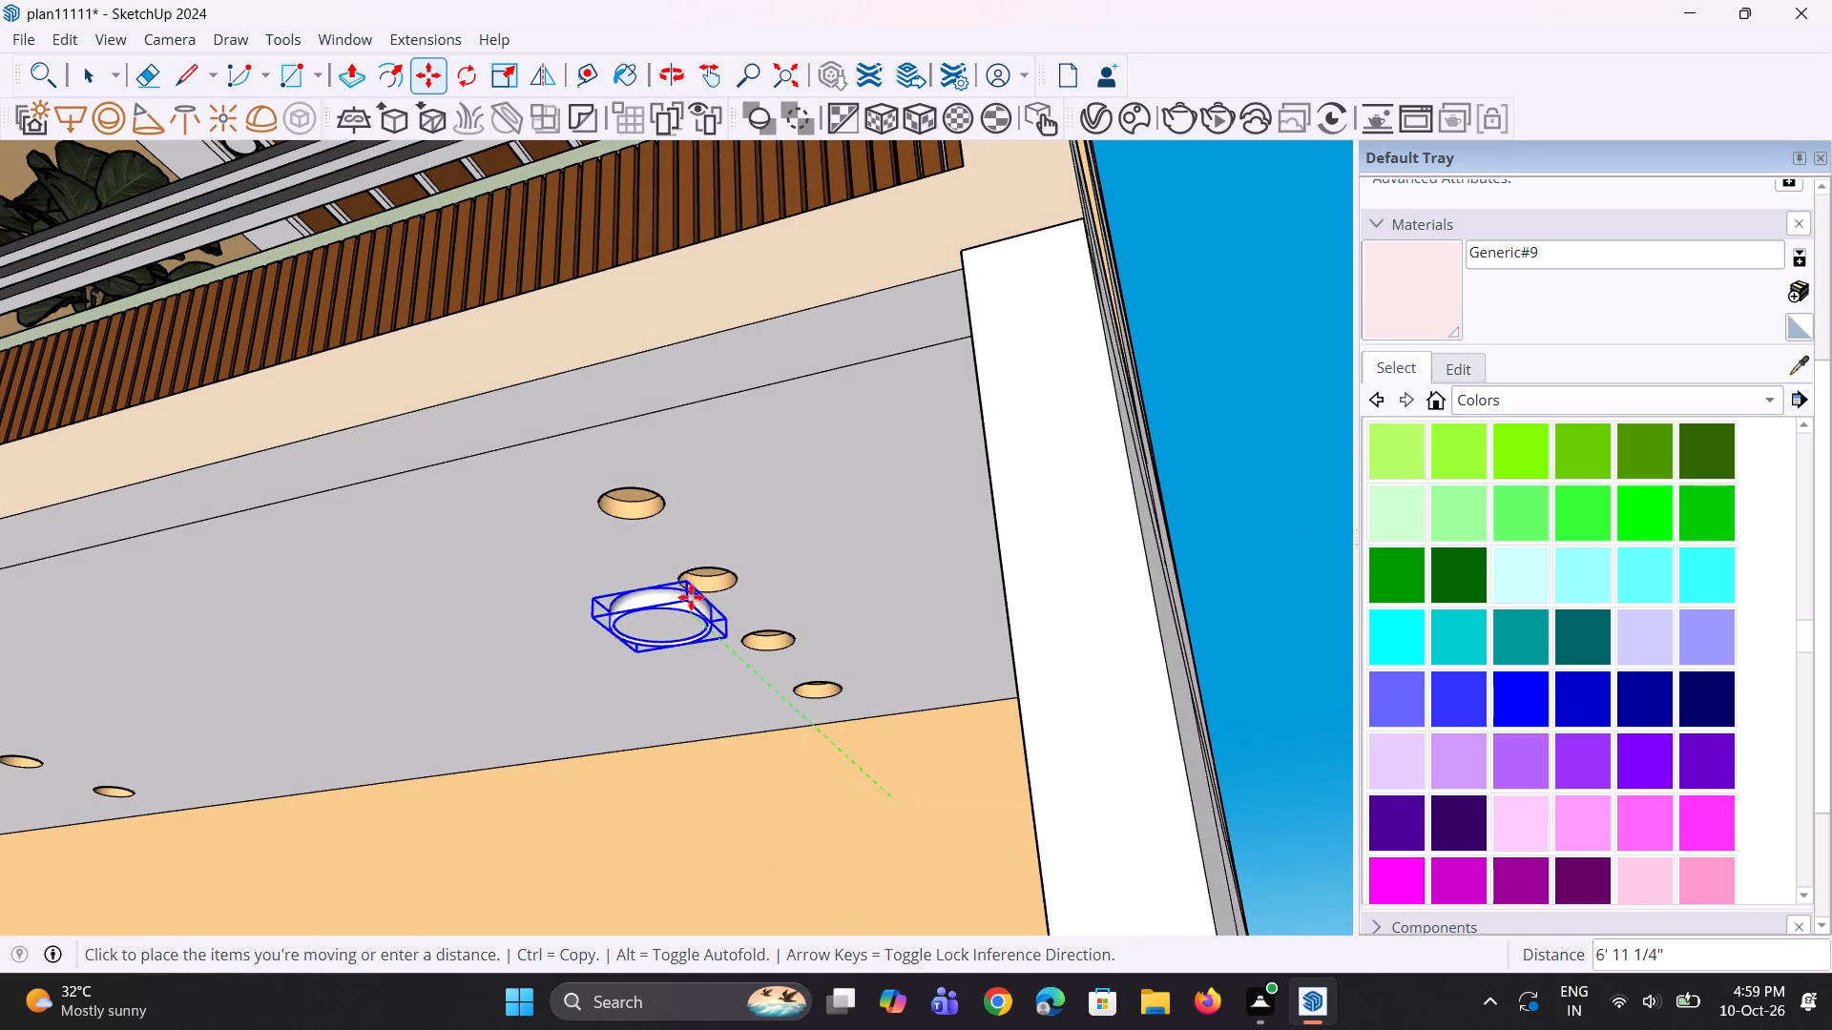
left_click(660, 501)
middle_click_drag(708, 540, 1044, 573)
left_click(1049, 663)
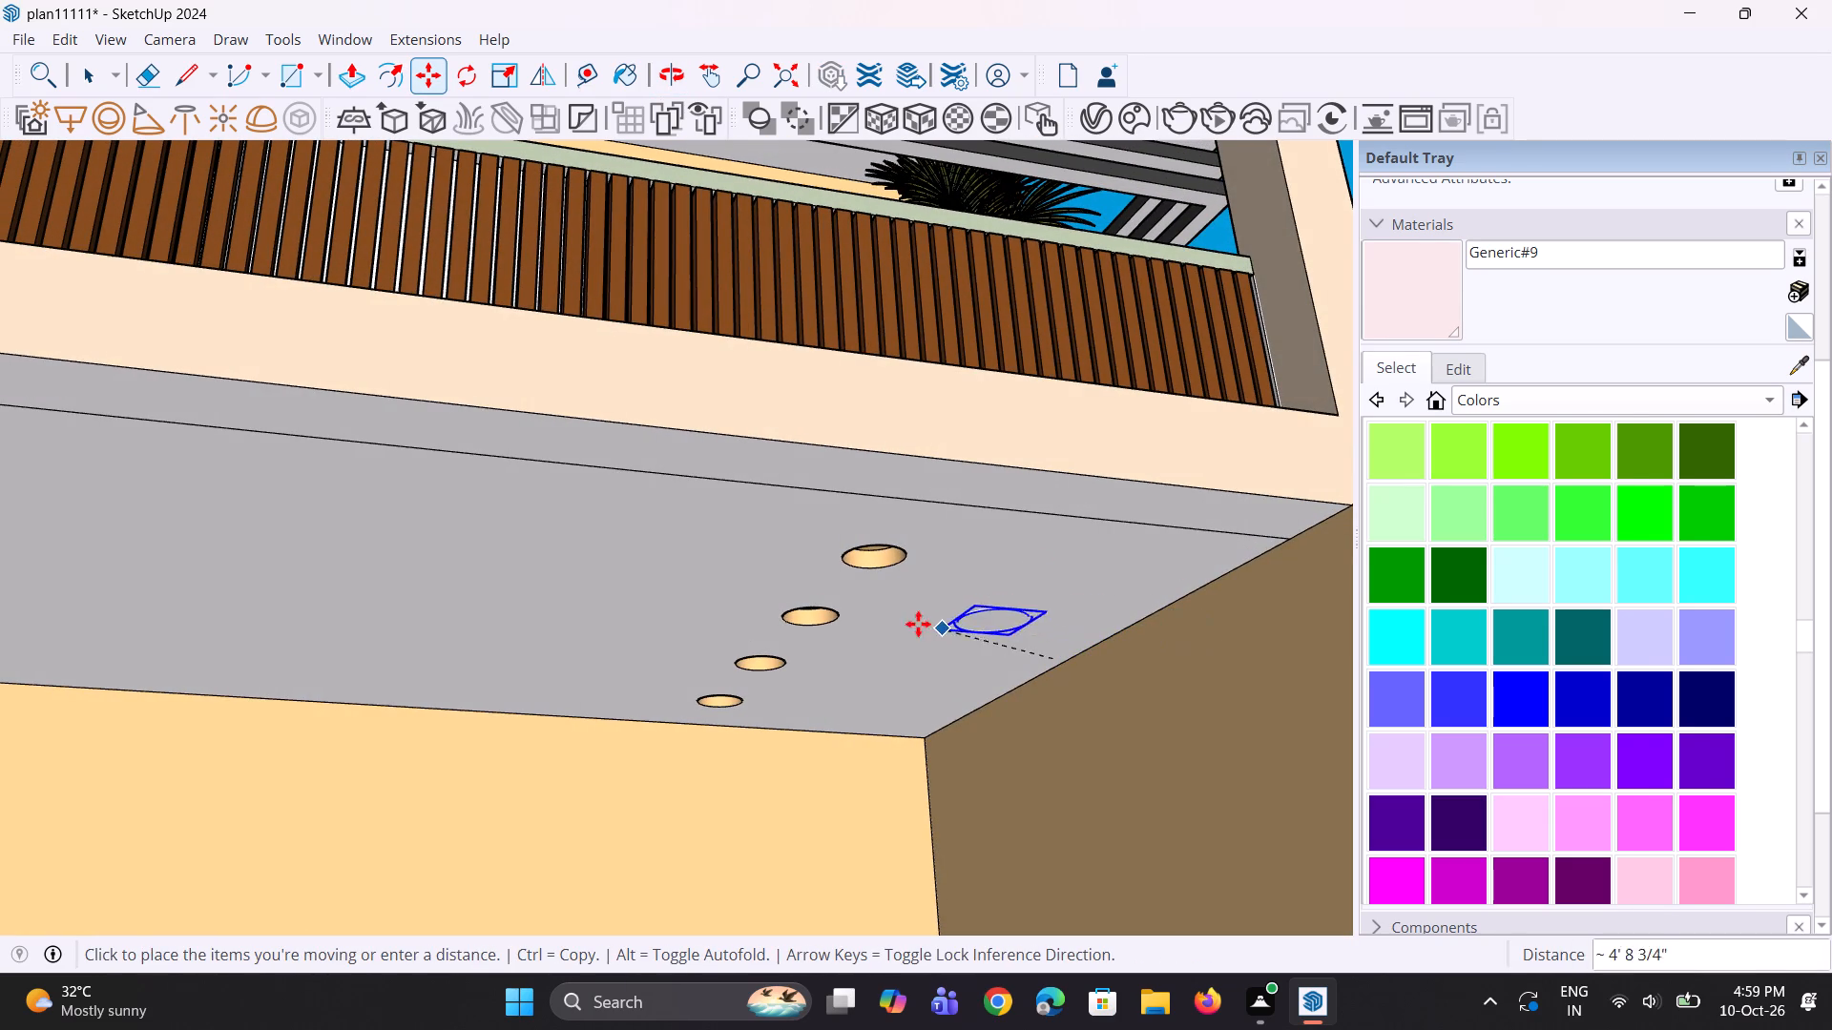
left_click(817, 571)
Adjust the light in the front recess by shifting it 2 9/16" along the blue axis and nudging it 1/8".
scroll(817, 571, "up", 1)
middle_click_drag(887, 578, 915, 600)
left_click(905, 599)
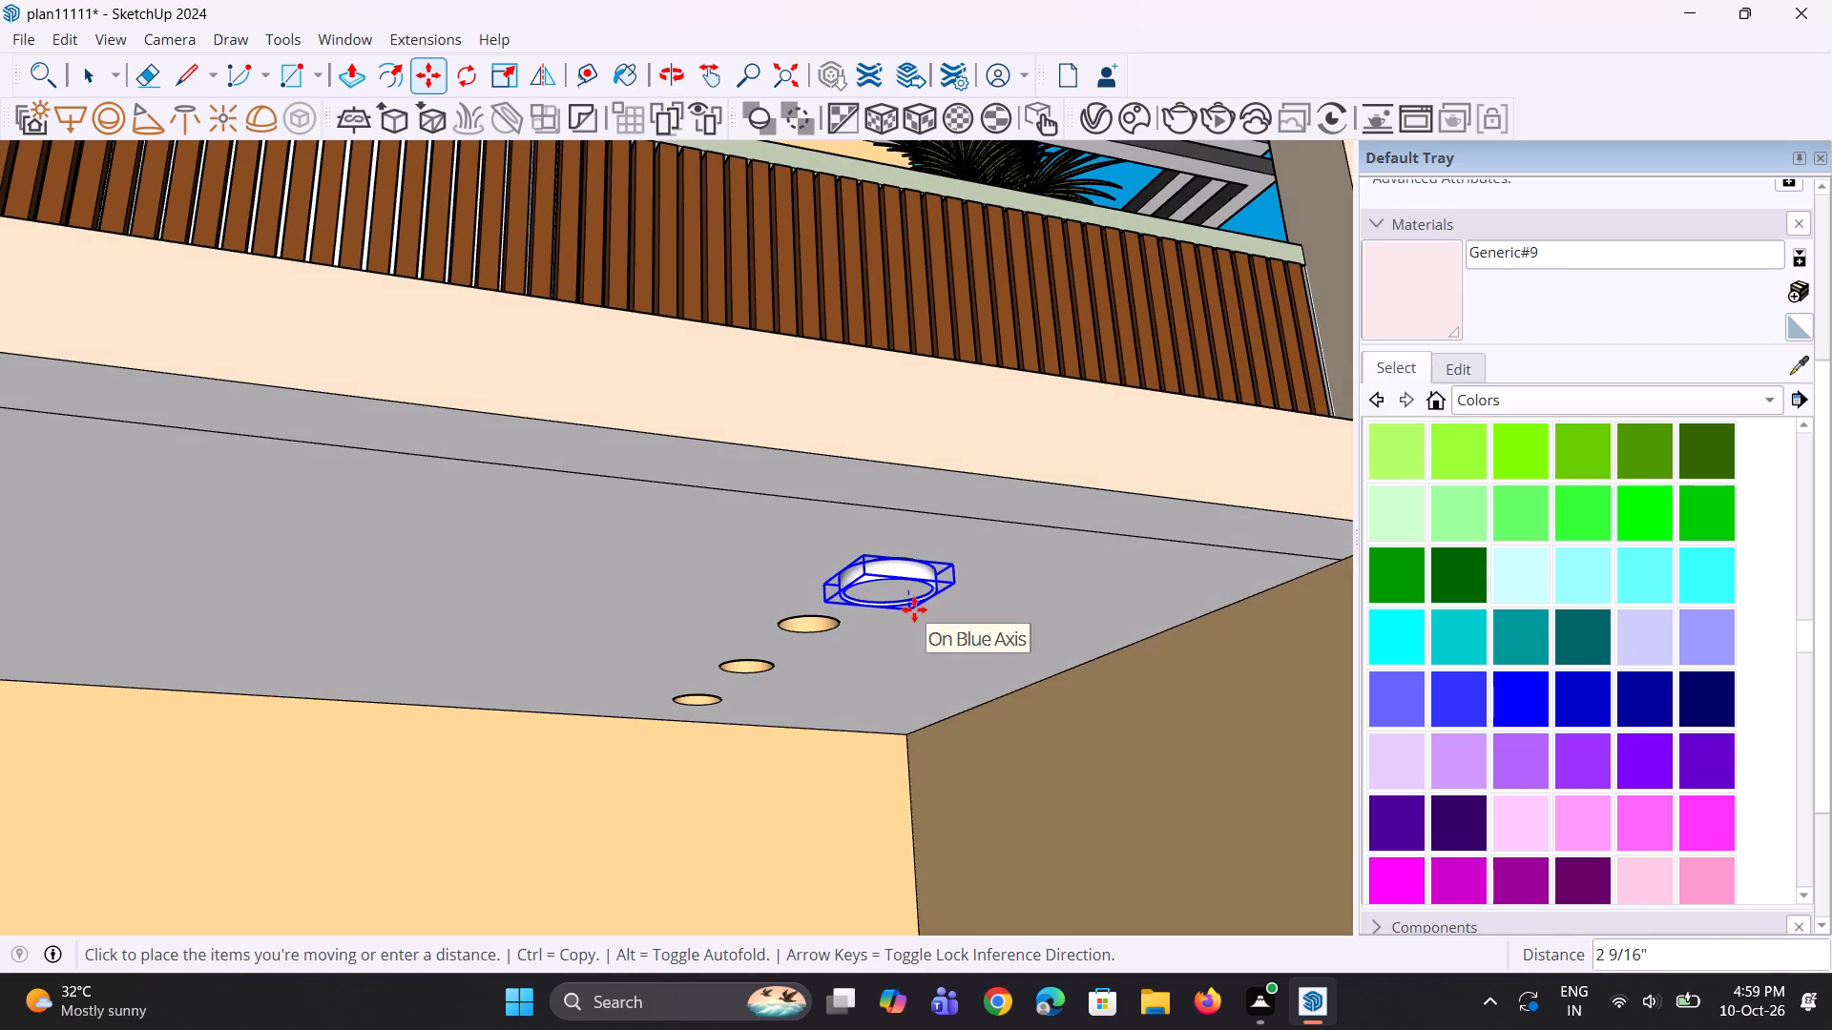
left_click(914, 609)
middle_click_drag(917, 614, 520, 658)
scroll(673, 624, "down", 5)
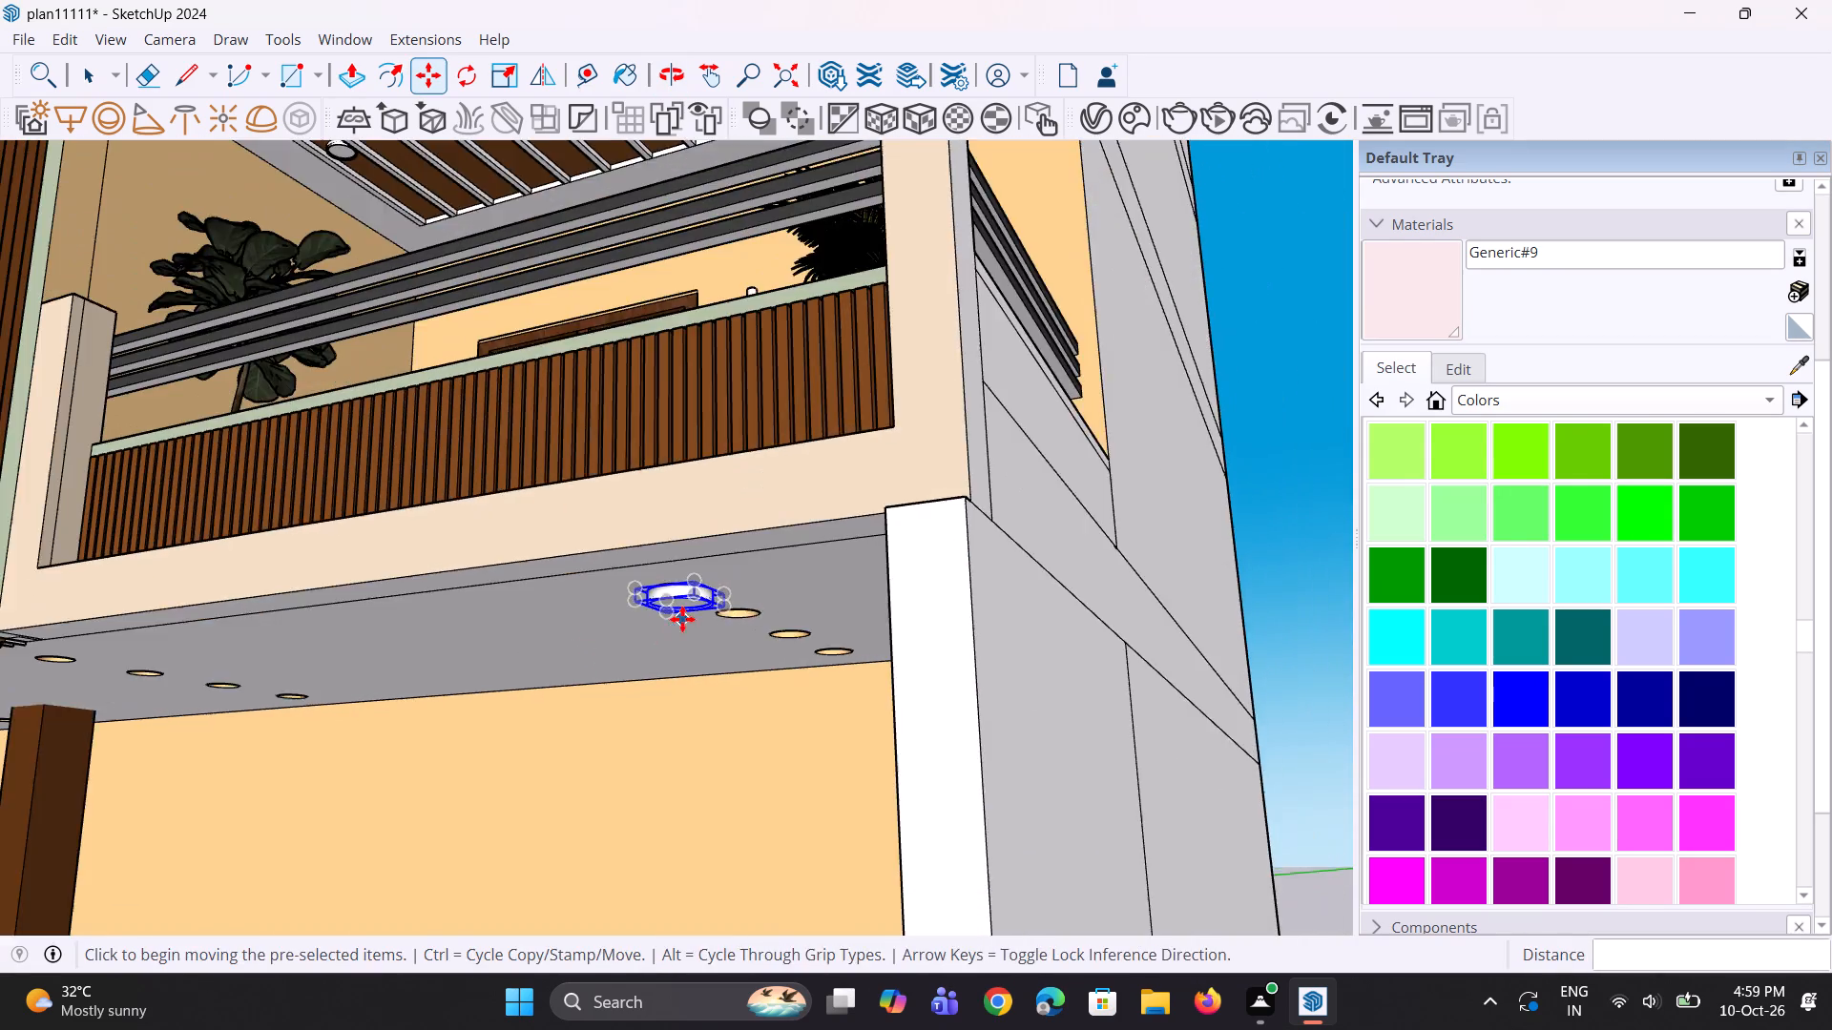
middle_click_drag(682, 618, 812, 492)
scroll(744, 535, "up", 4)
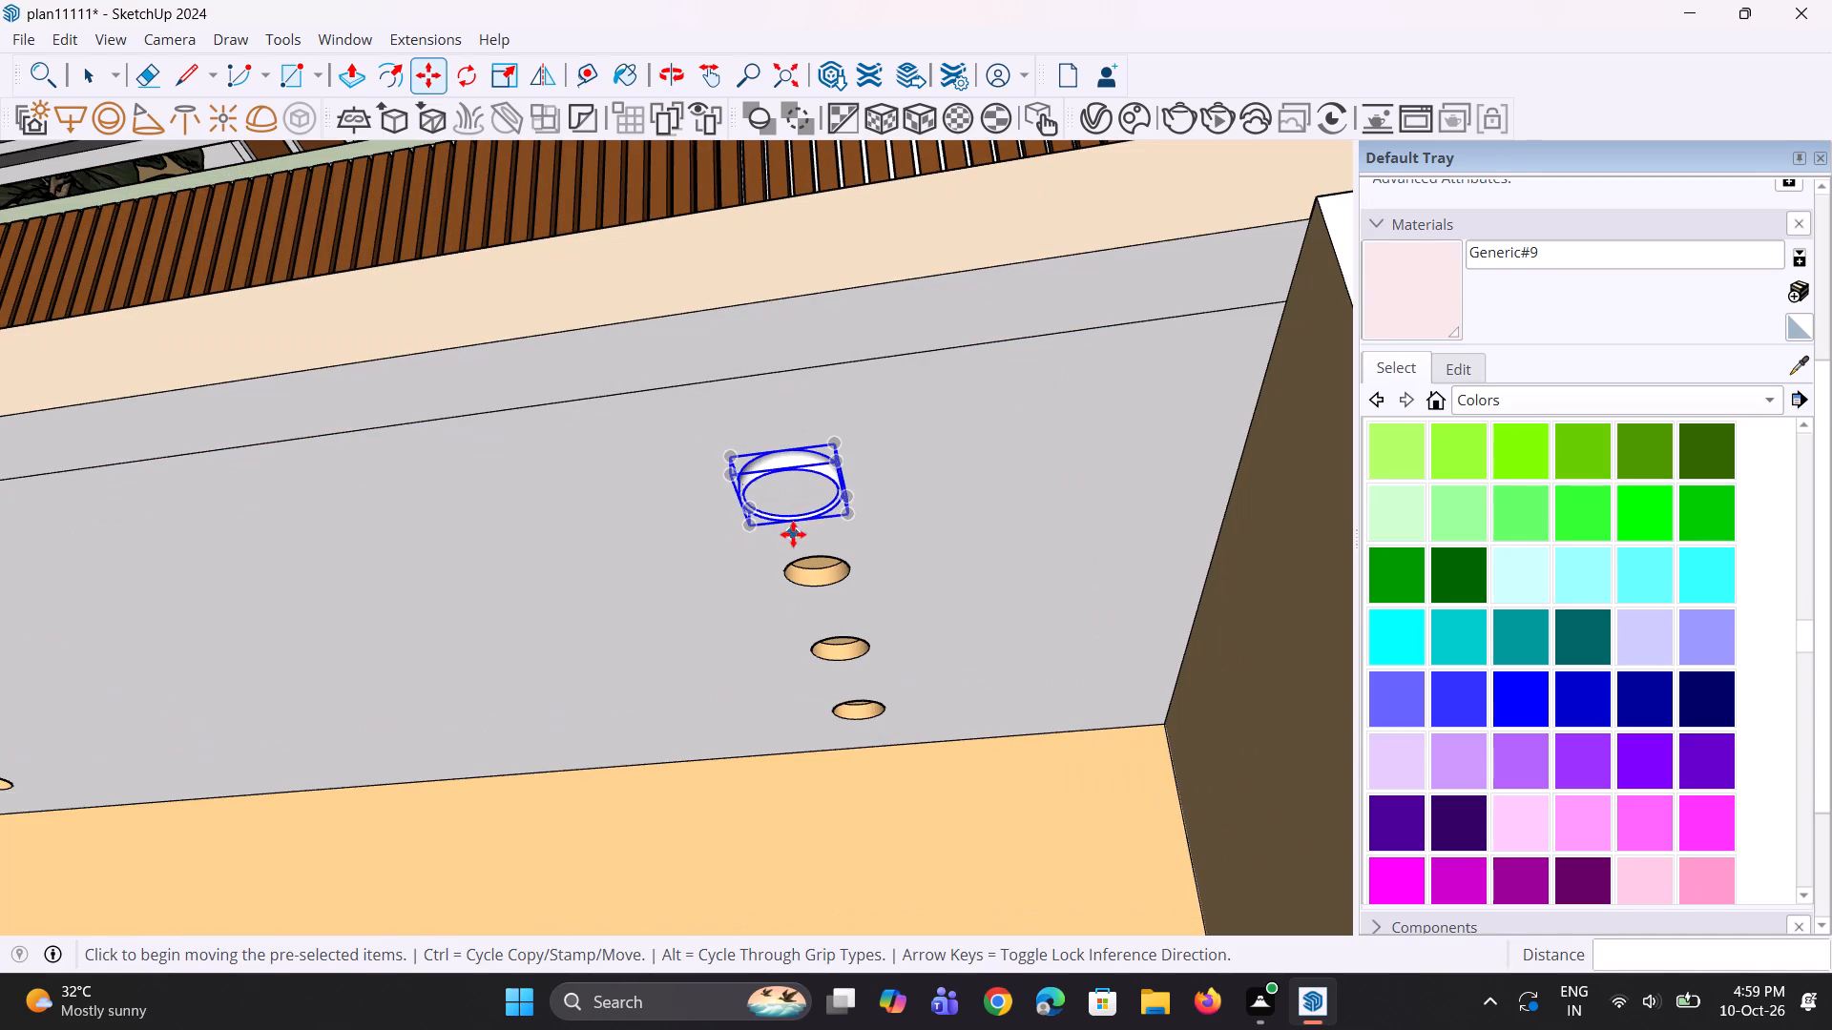
key("m")
left_click(845, 518)
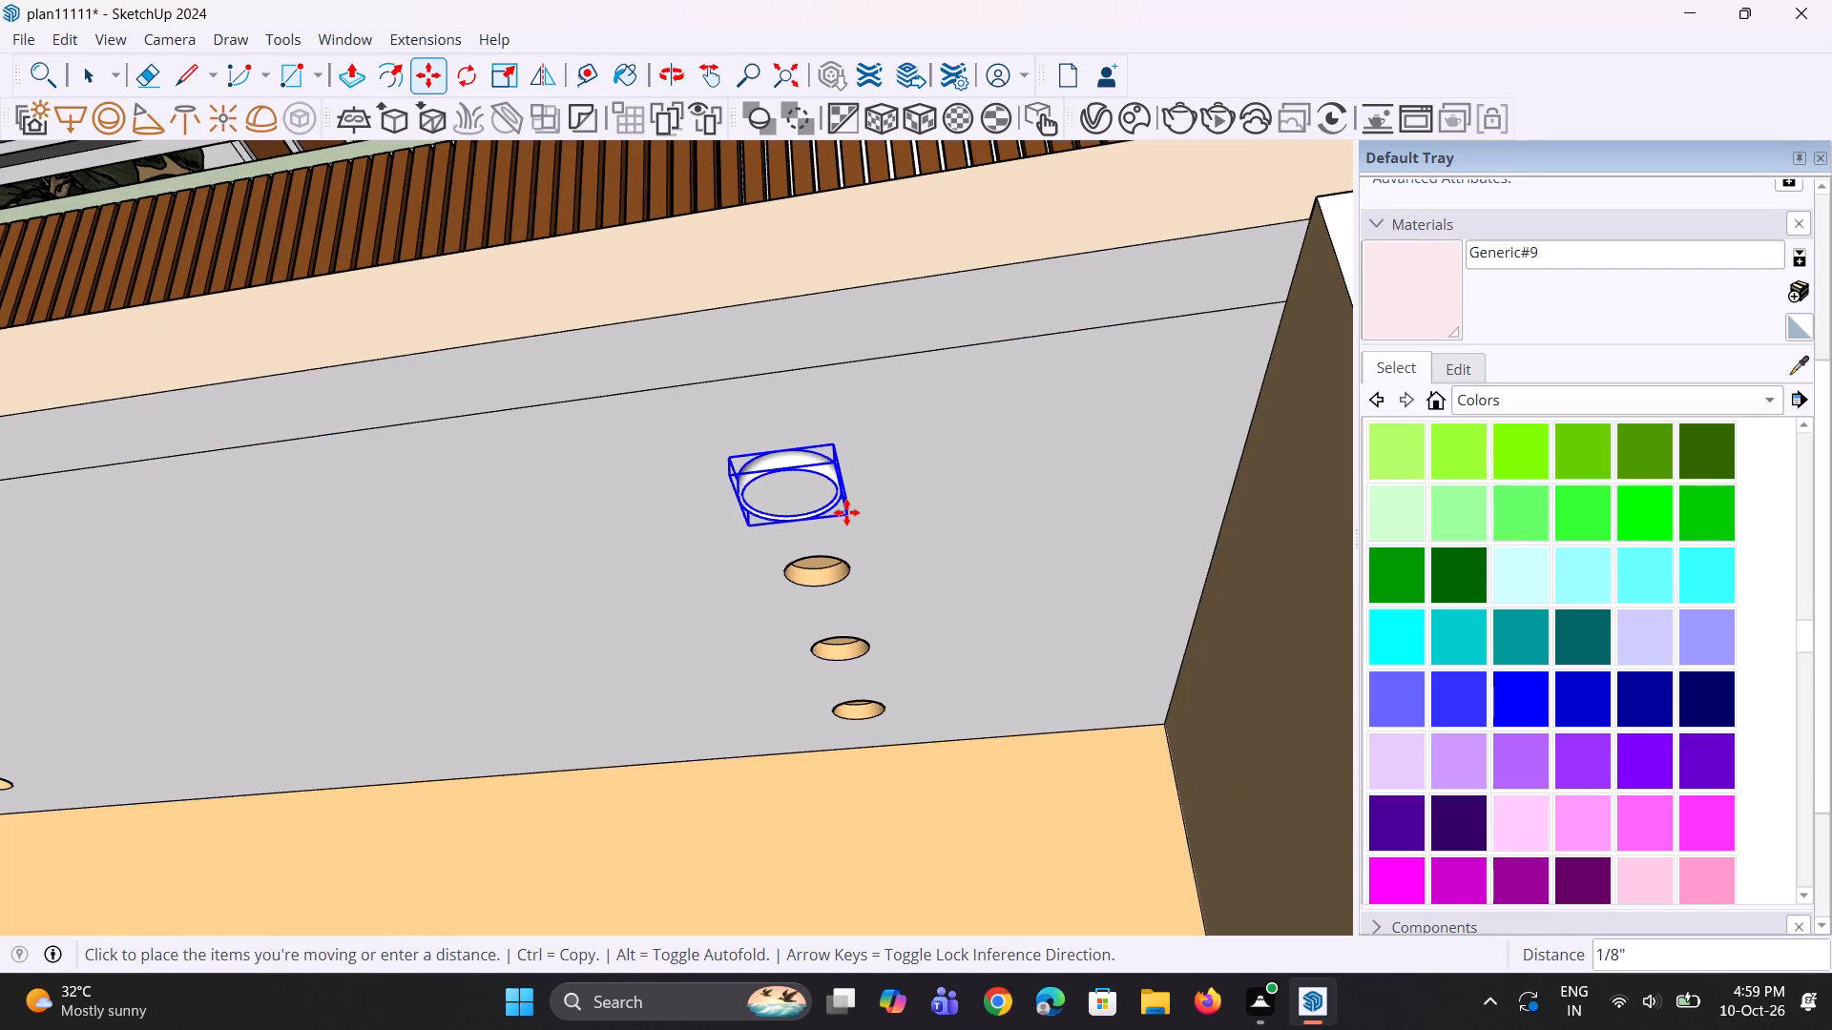
left_click(846, 512)
Scale the front-recess light uniformly to about 0.85.
middle_click_drag(745, 556, 715, 500)
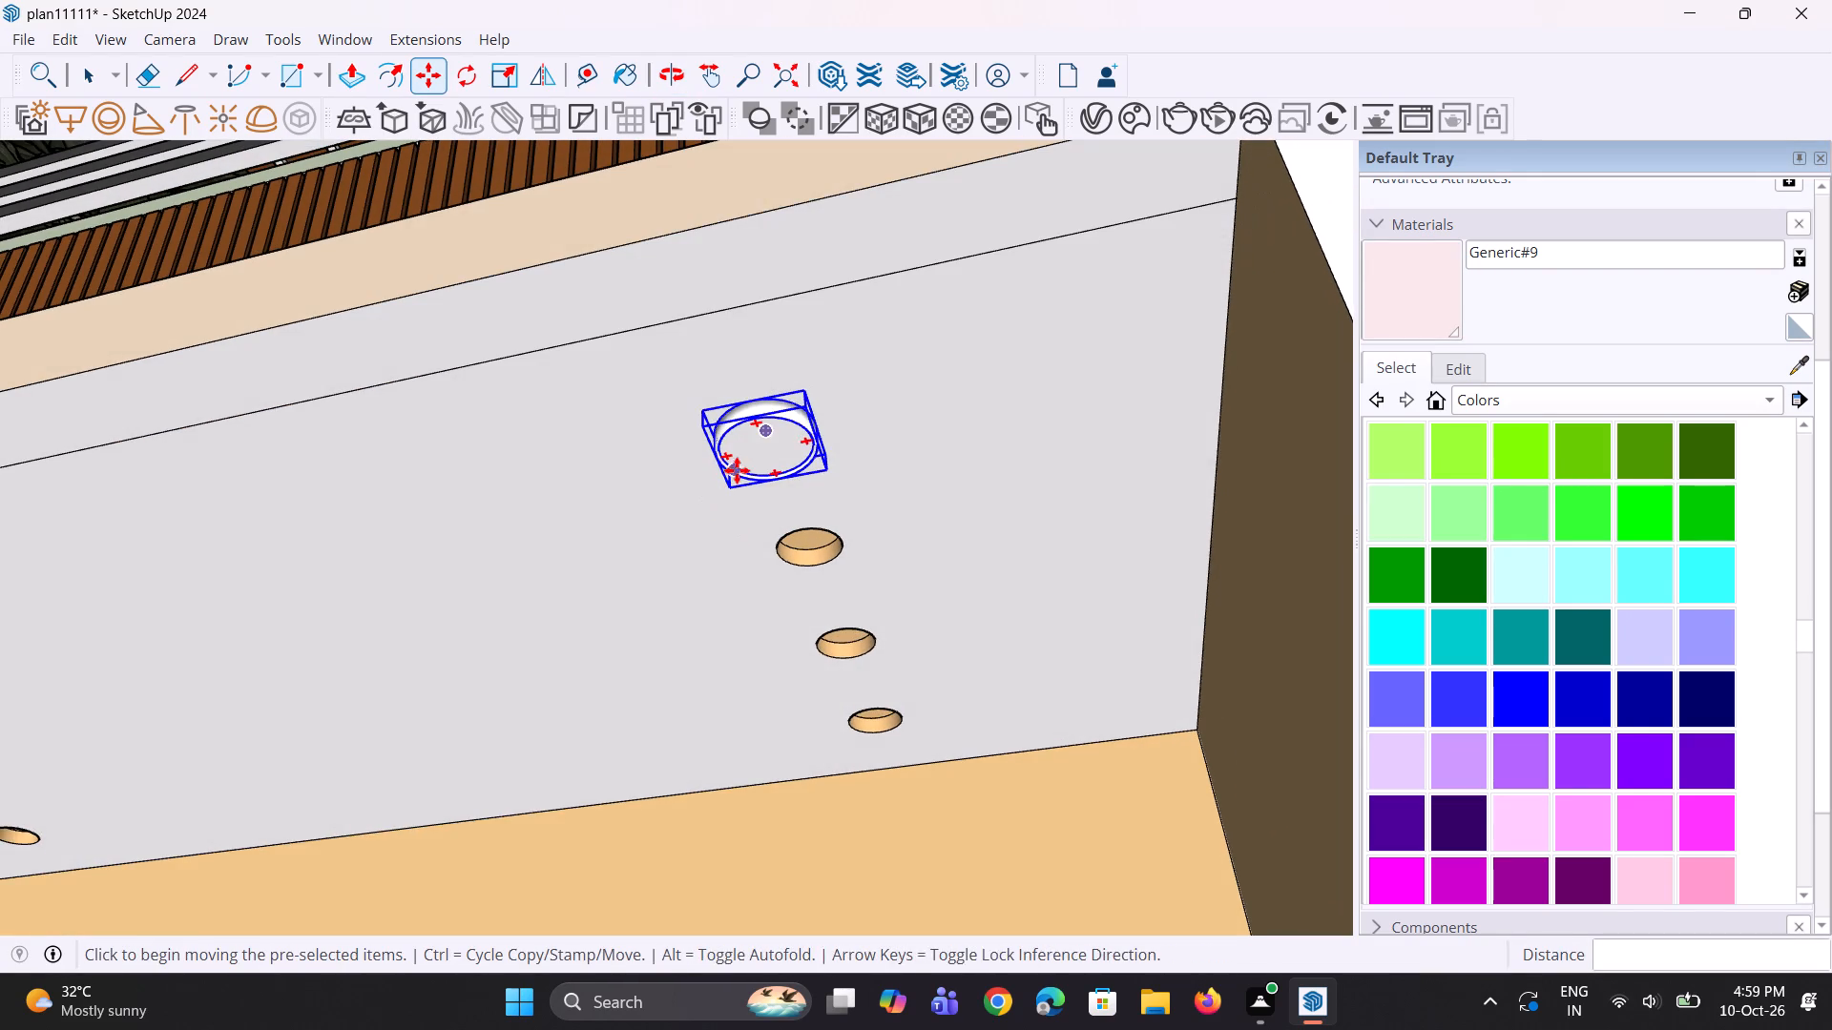
key("s")
left_click(737, 489)
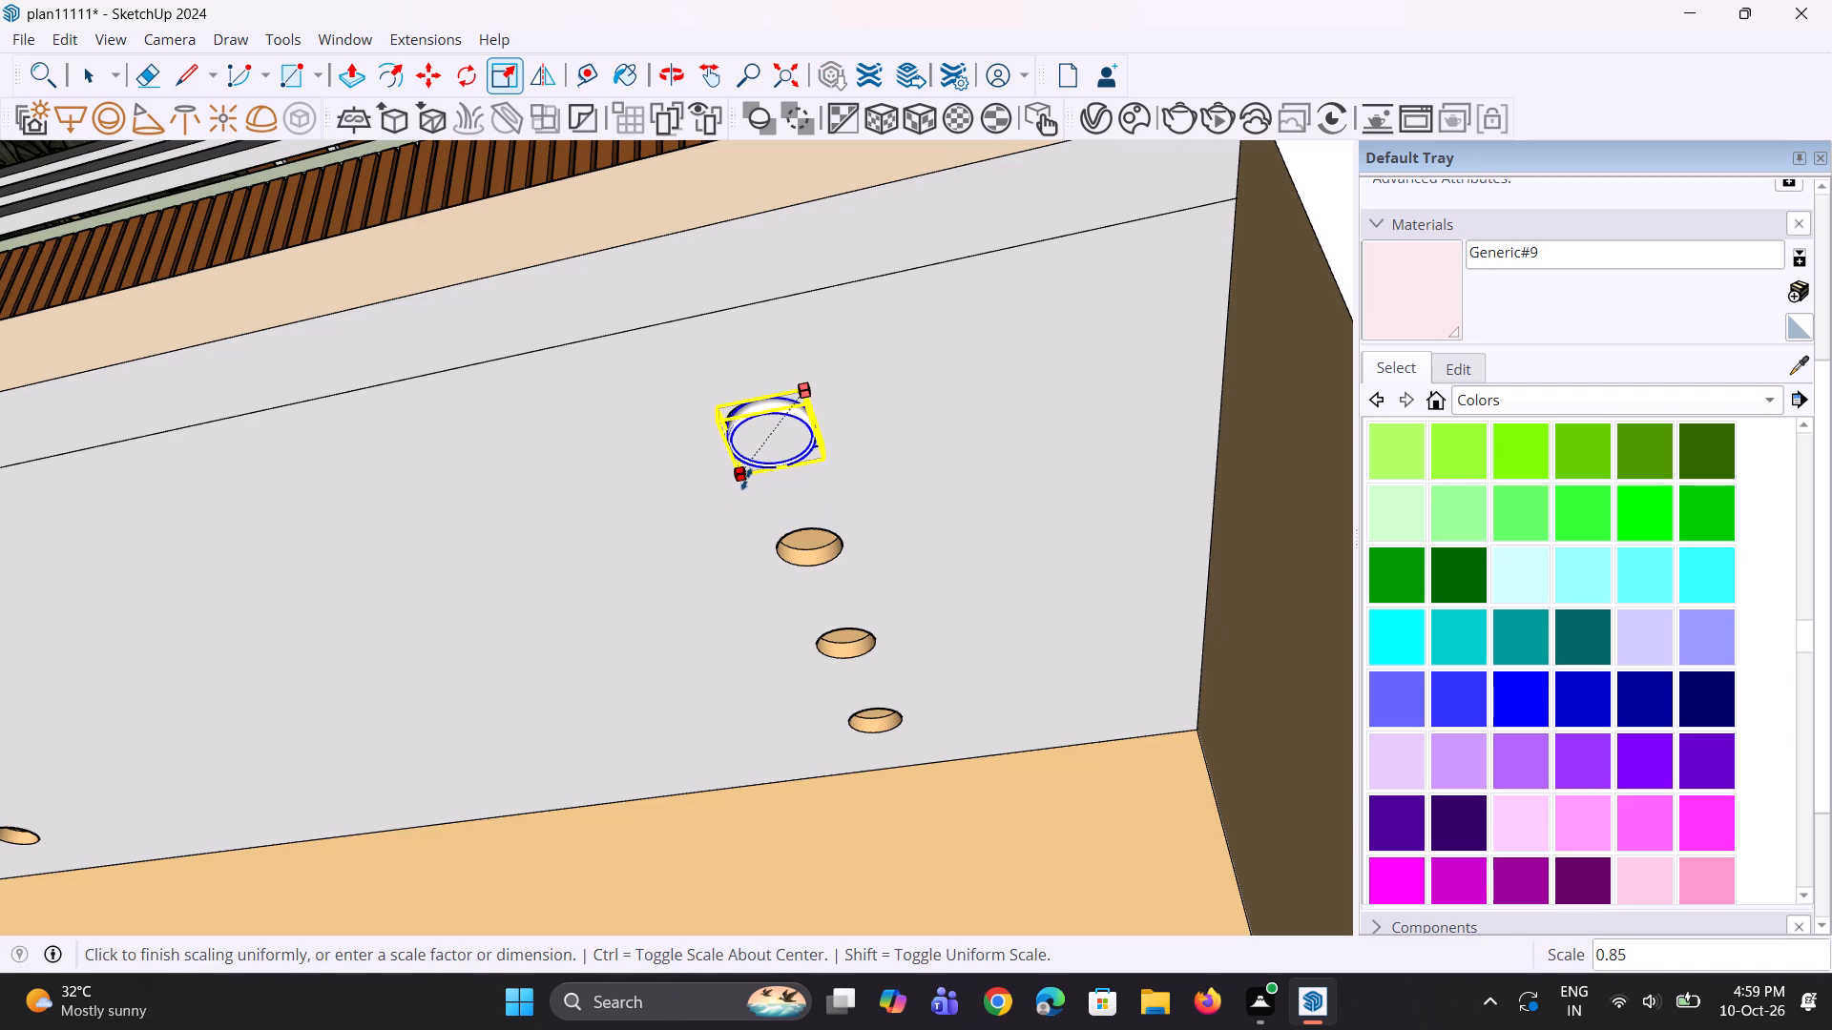
left_click(746, 479)
Nudge the scaled light 7/8" to centre it in the front recess.
middle_click_drag(739, 513, 1114, 587)
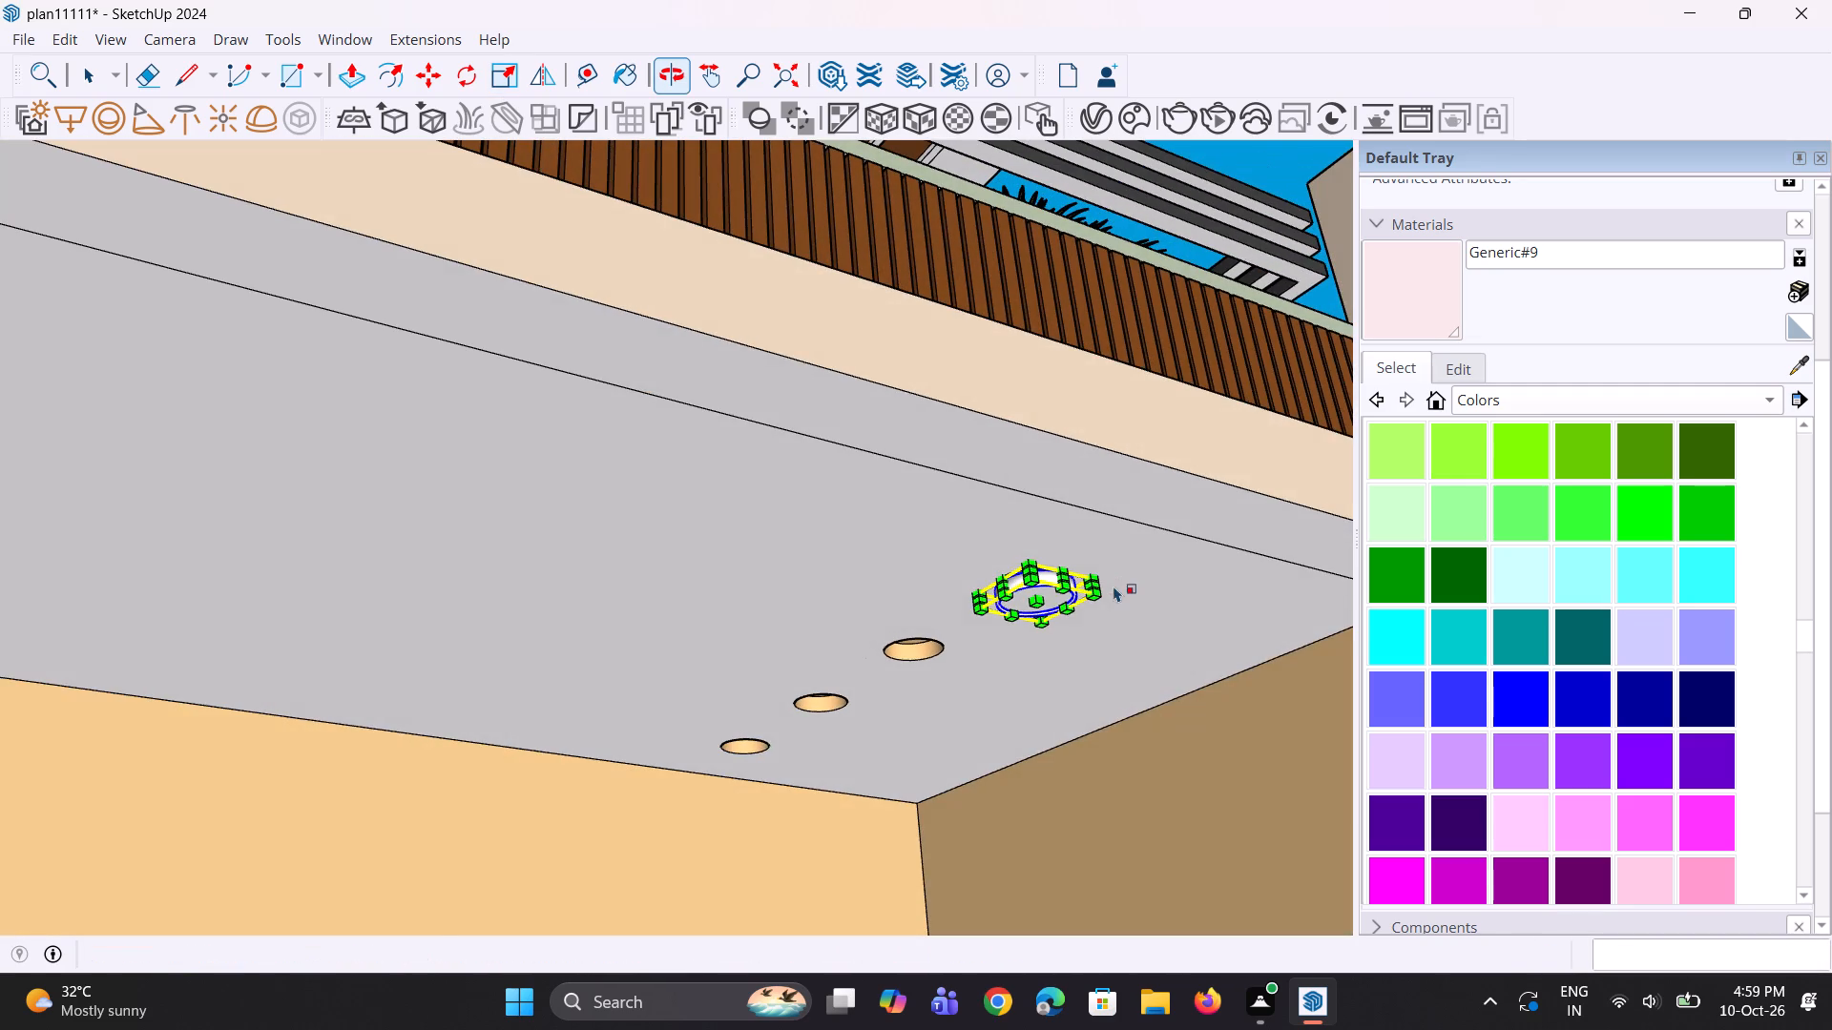
key("space")
key("space")
scroll(989, 606, "up", 1)
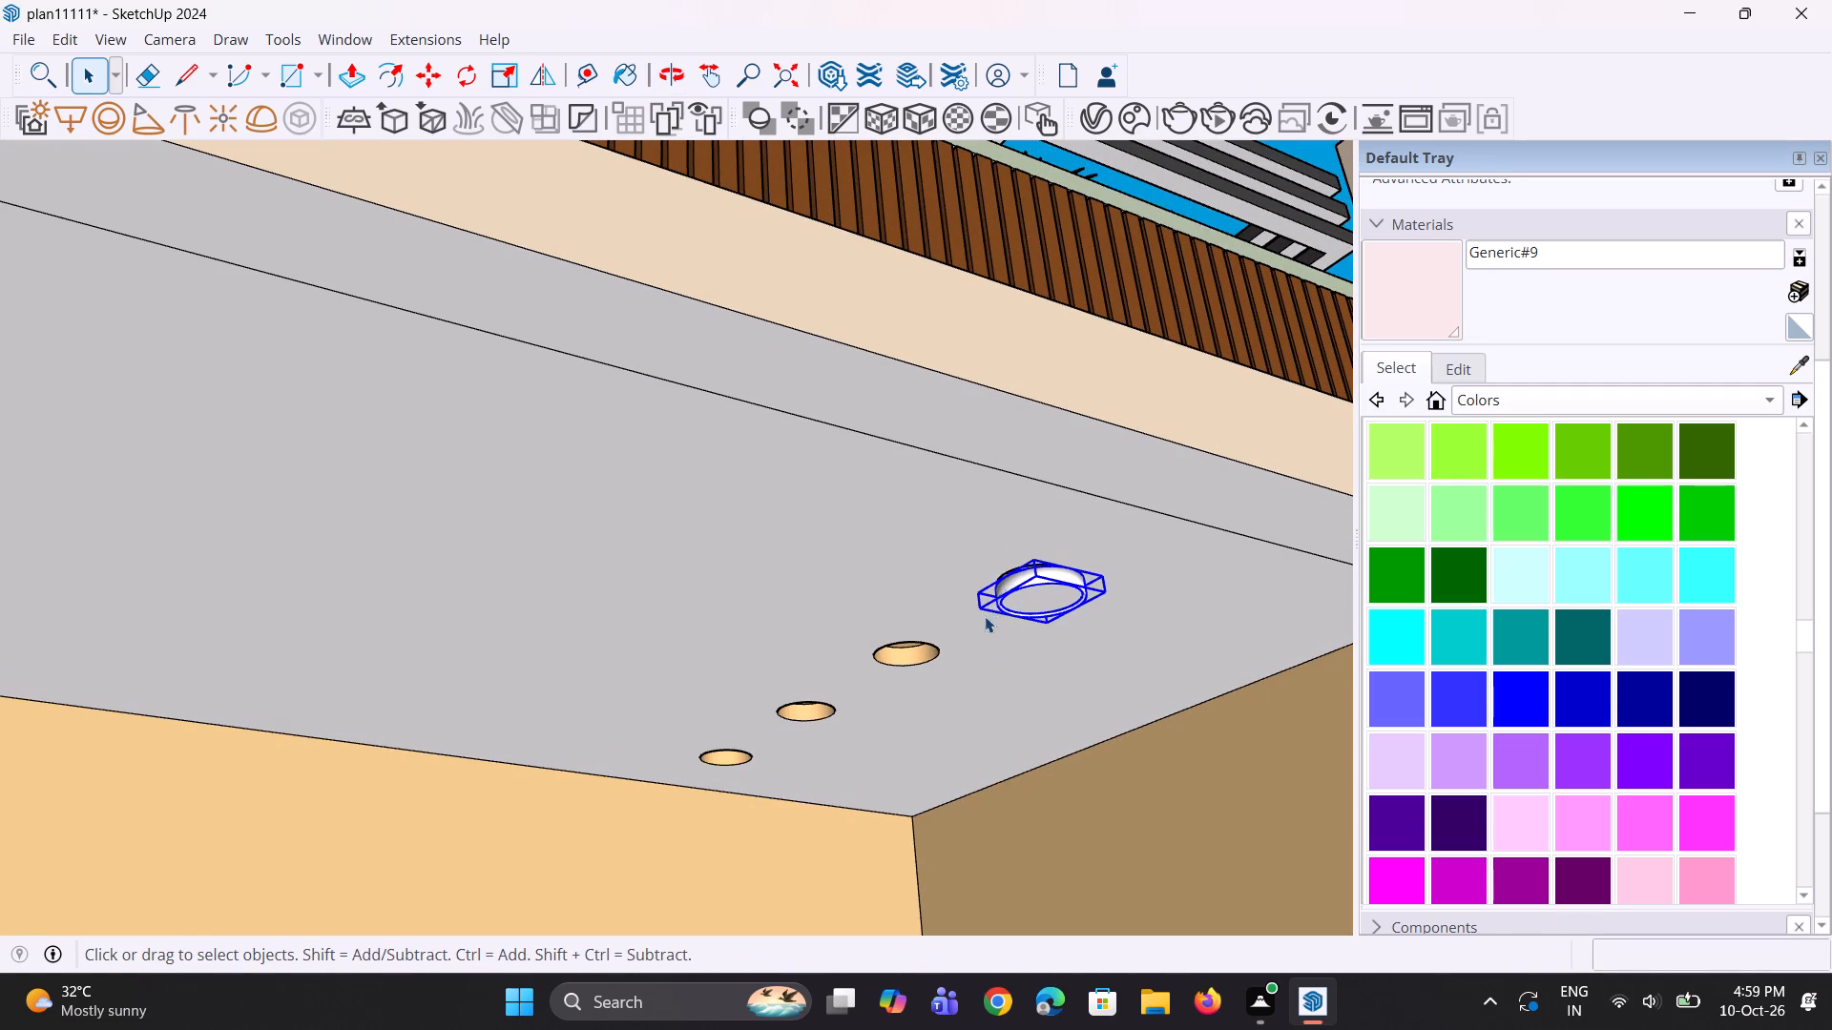
key("m")
left_click(982, 614)
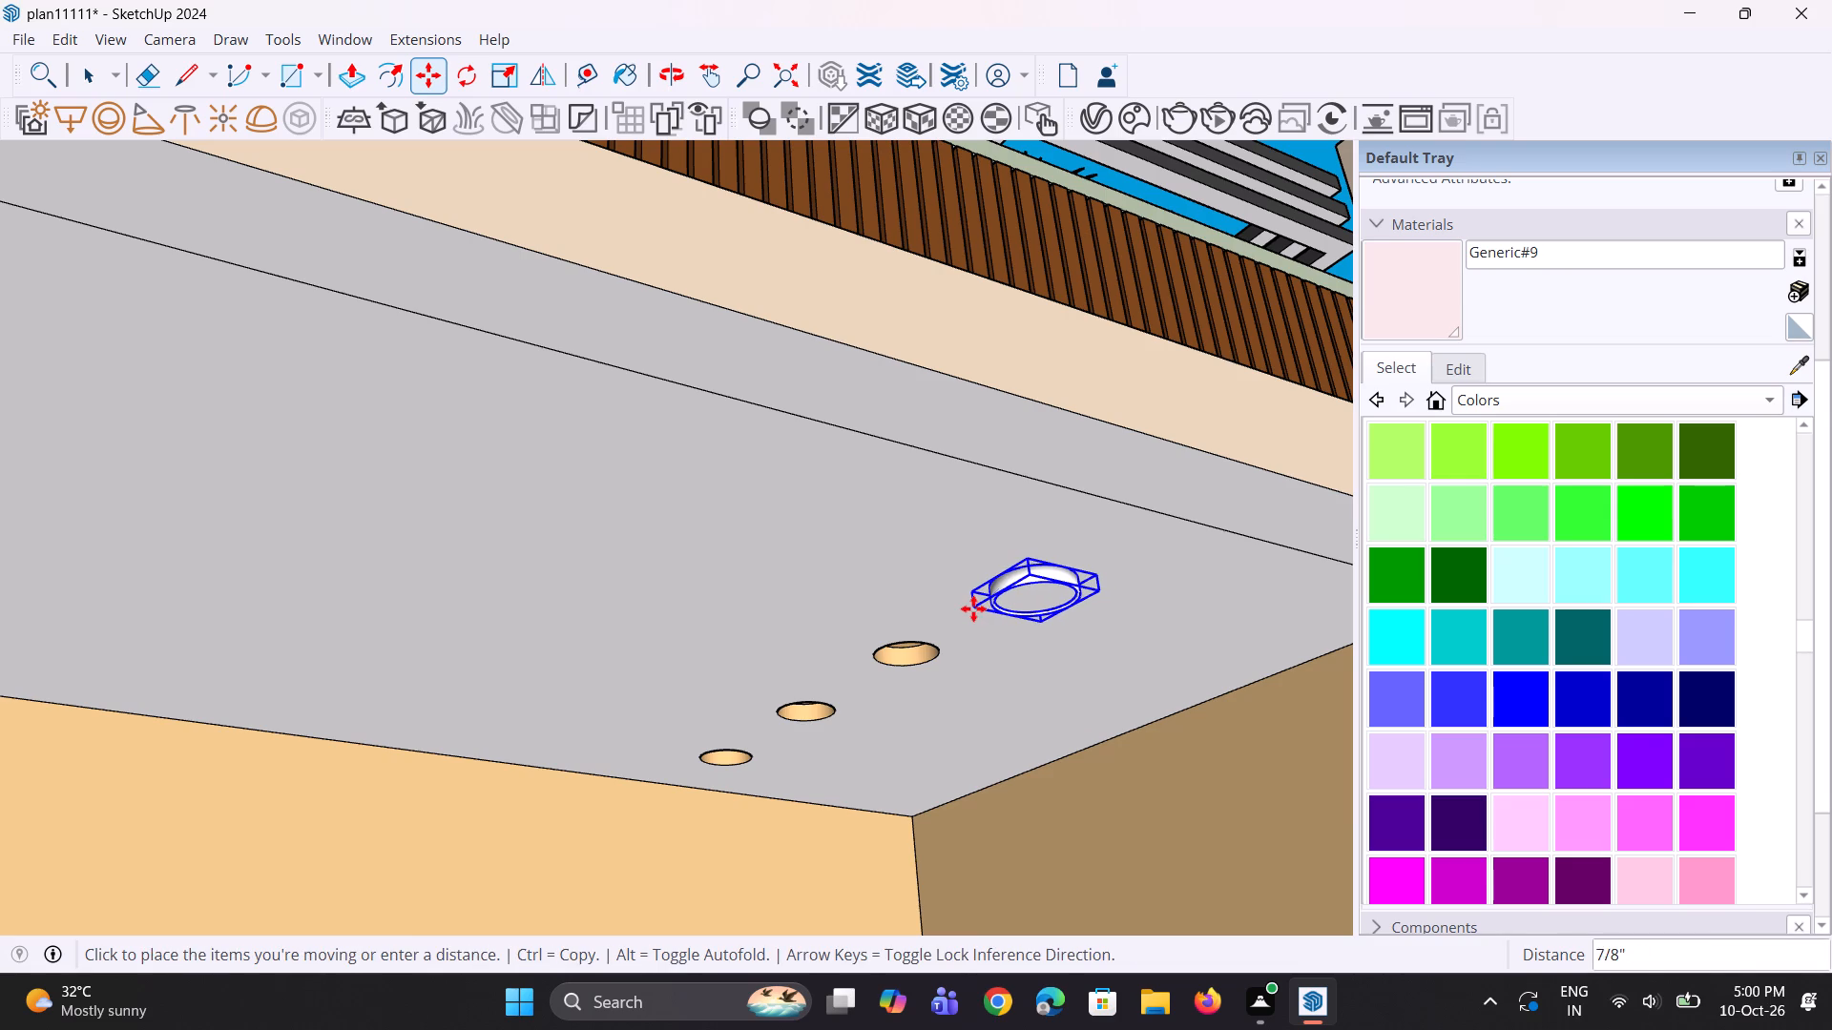
left_click(973, 608)
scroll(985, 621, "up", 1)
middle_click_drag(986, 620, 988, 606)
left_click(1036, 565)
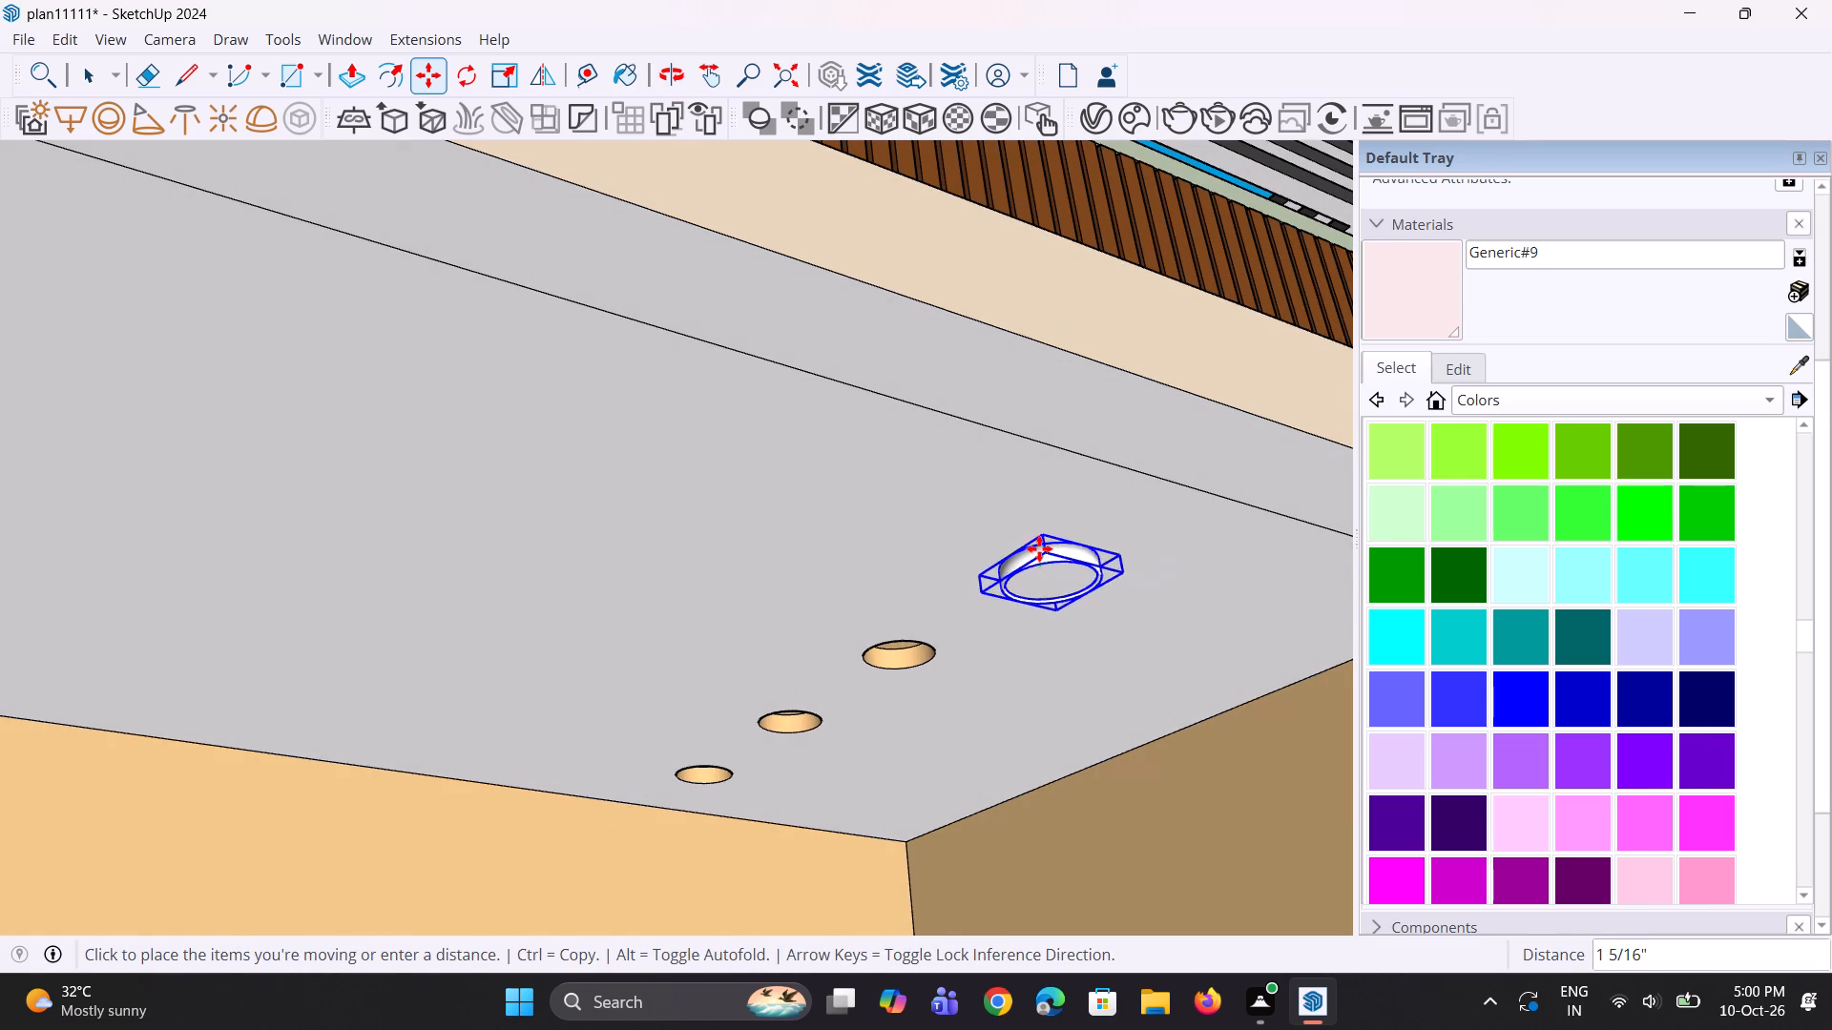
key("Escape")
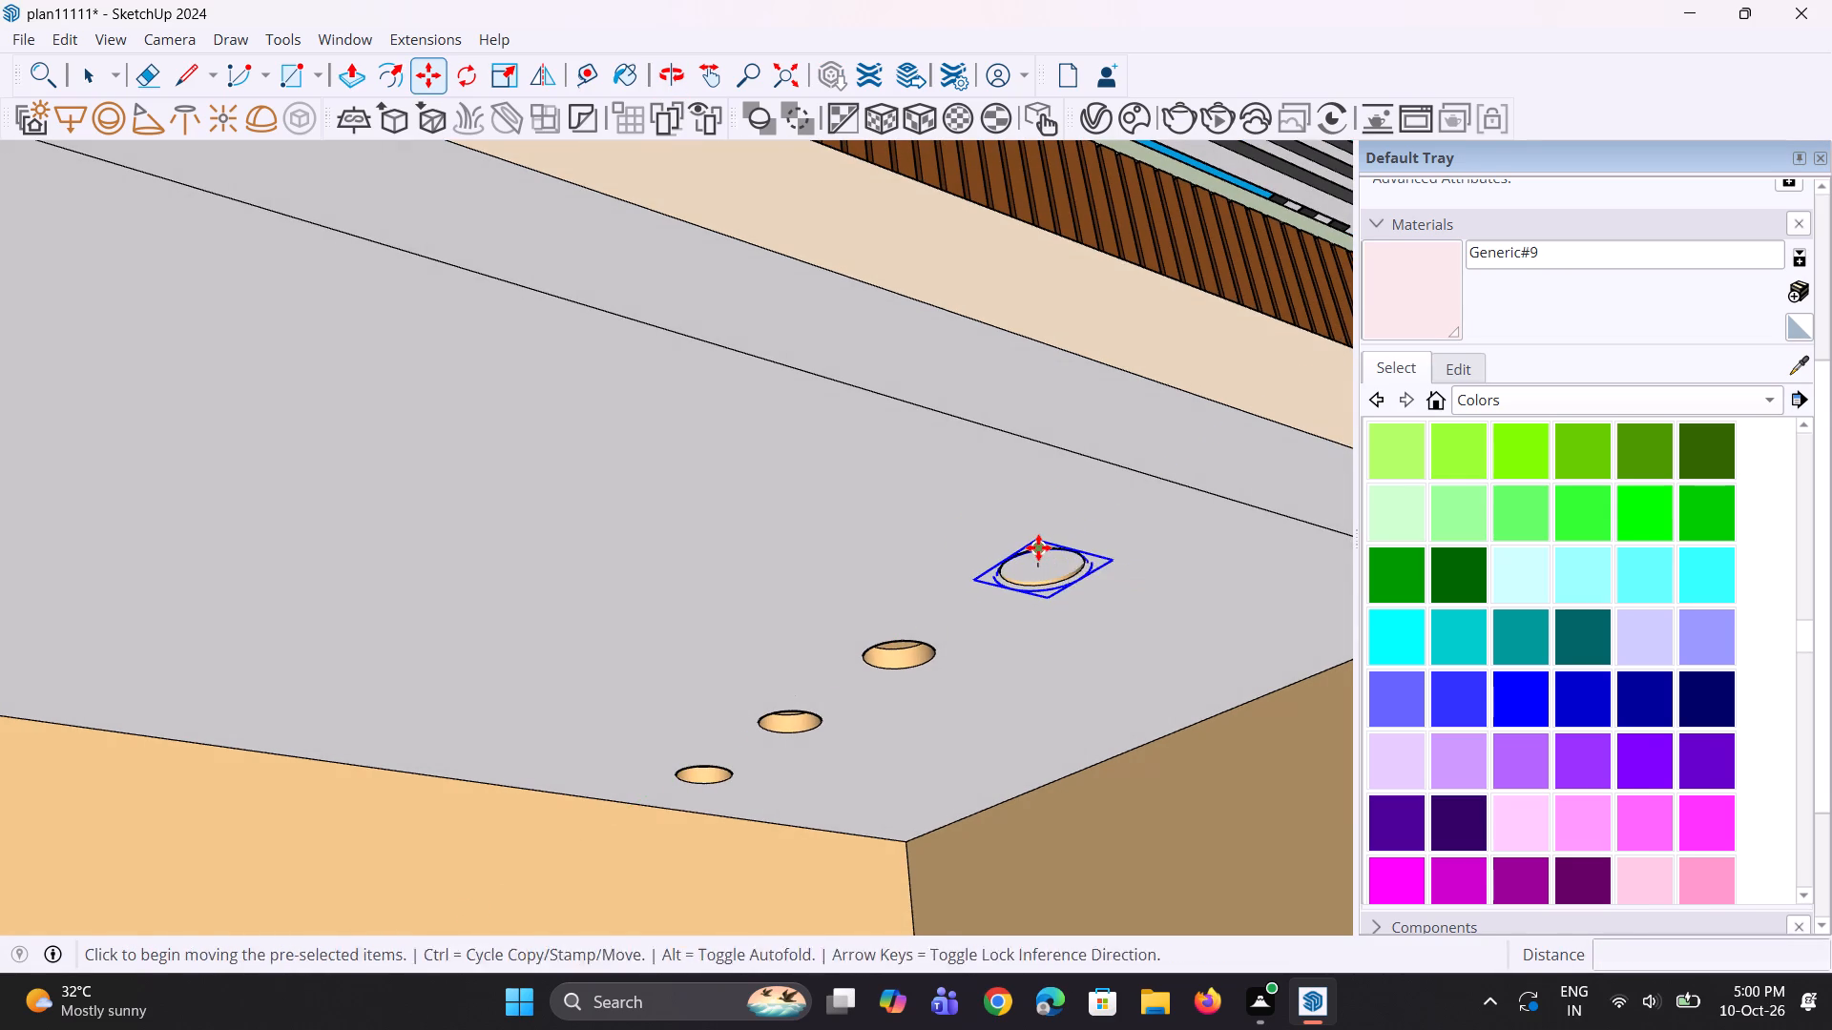
Copy the front light 2' 1 3/8" along the green axis to the second recess and repeat the copy three times (*3).
scroll(1016, 570, "up", 4)
middle_click_drag(995, 597, 1131, 582)
key("m")
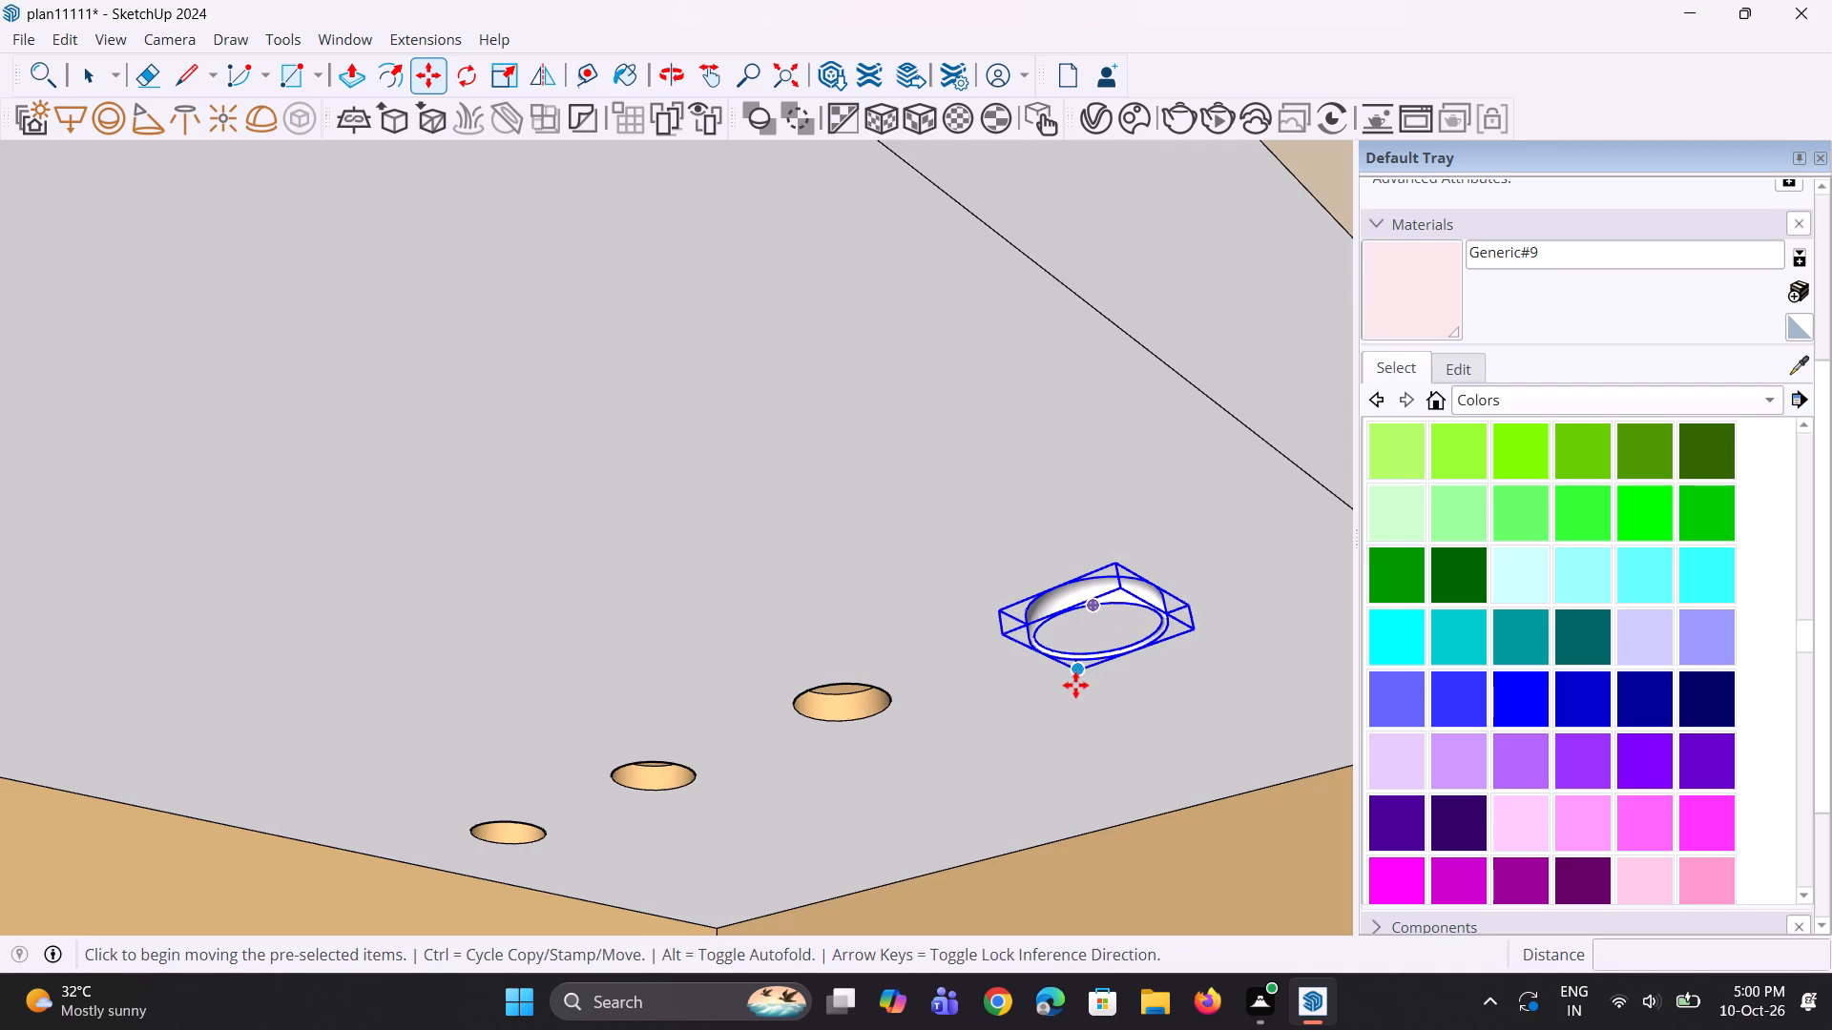
left_click(1076, 683)
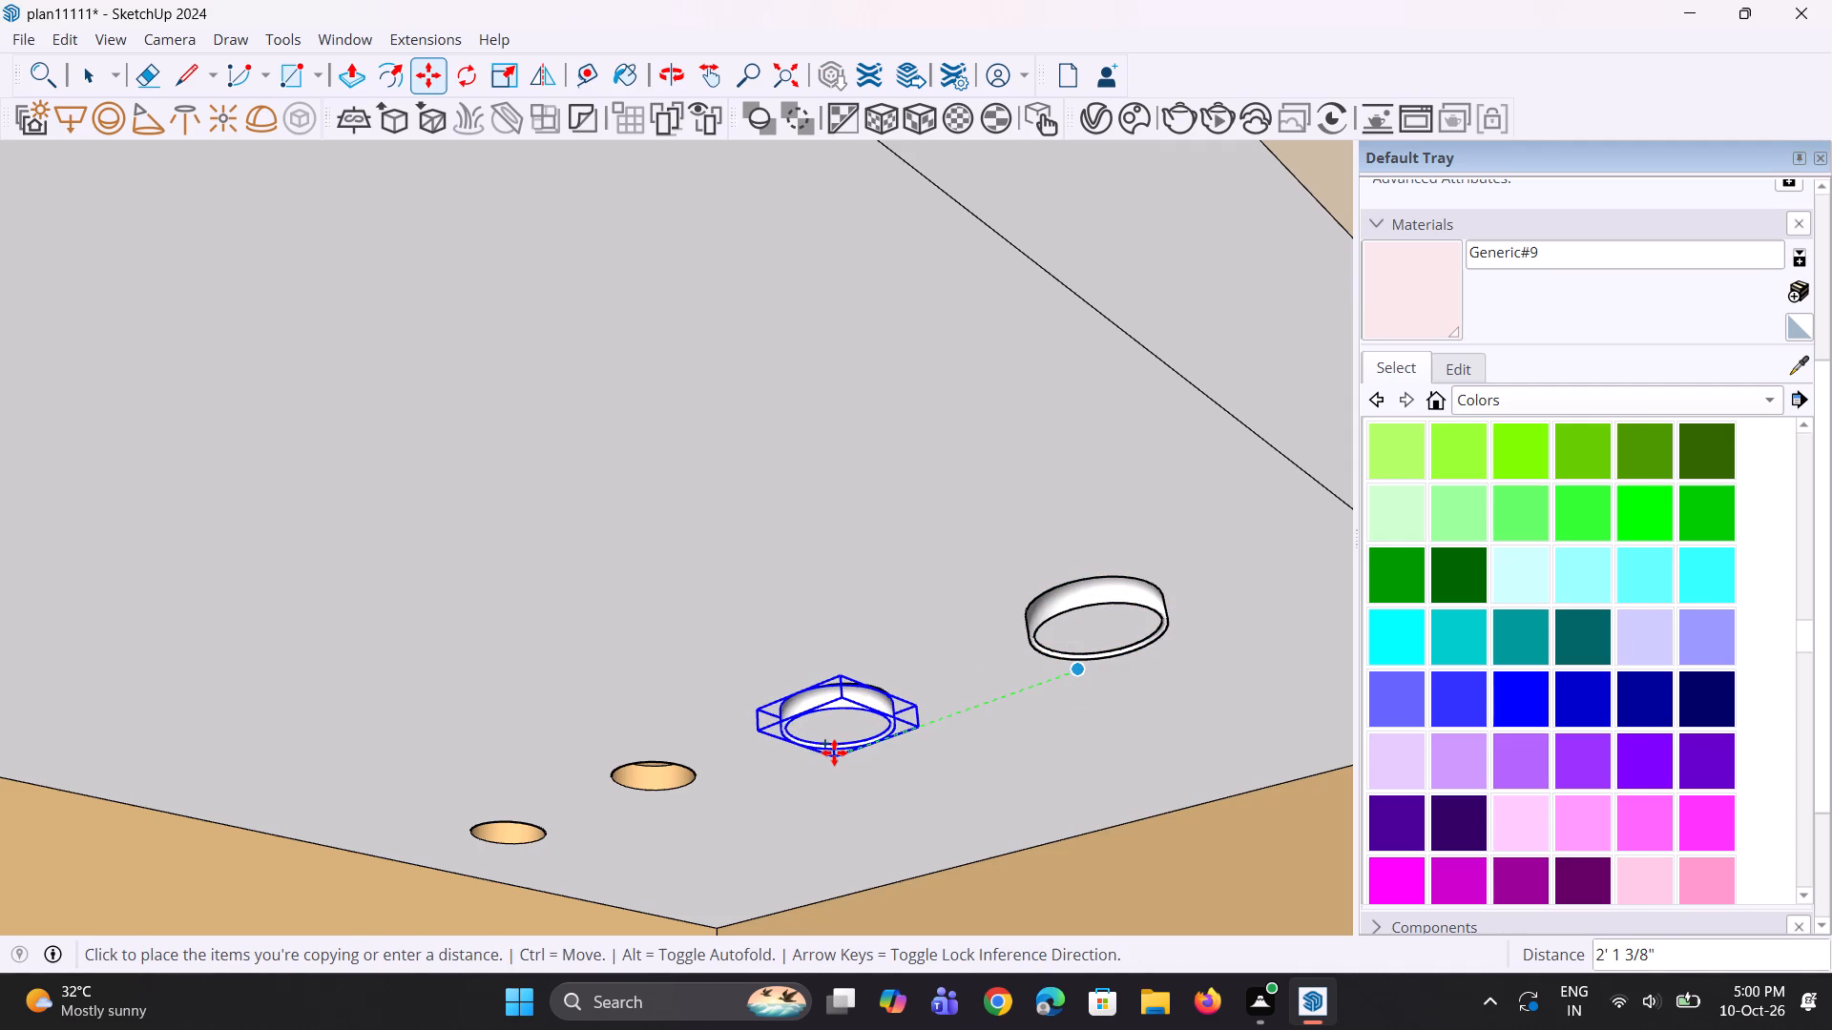
left_click(834, 752)
type("*3")
key("Return")
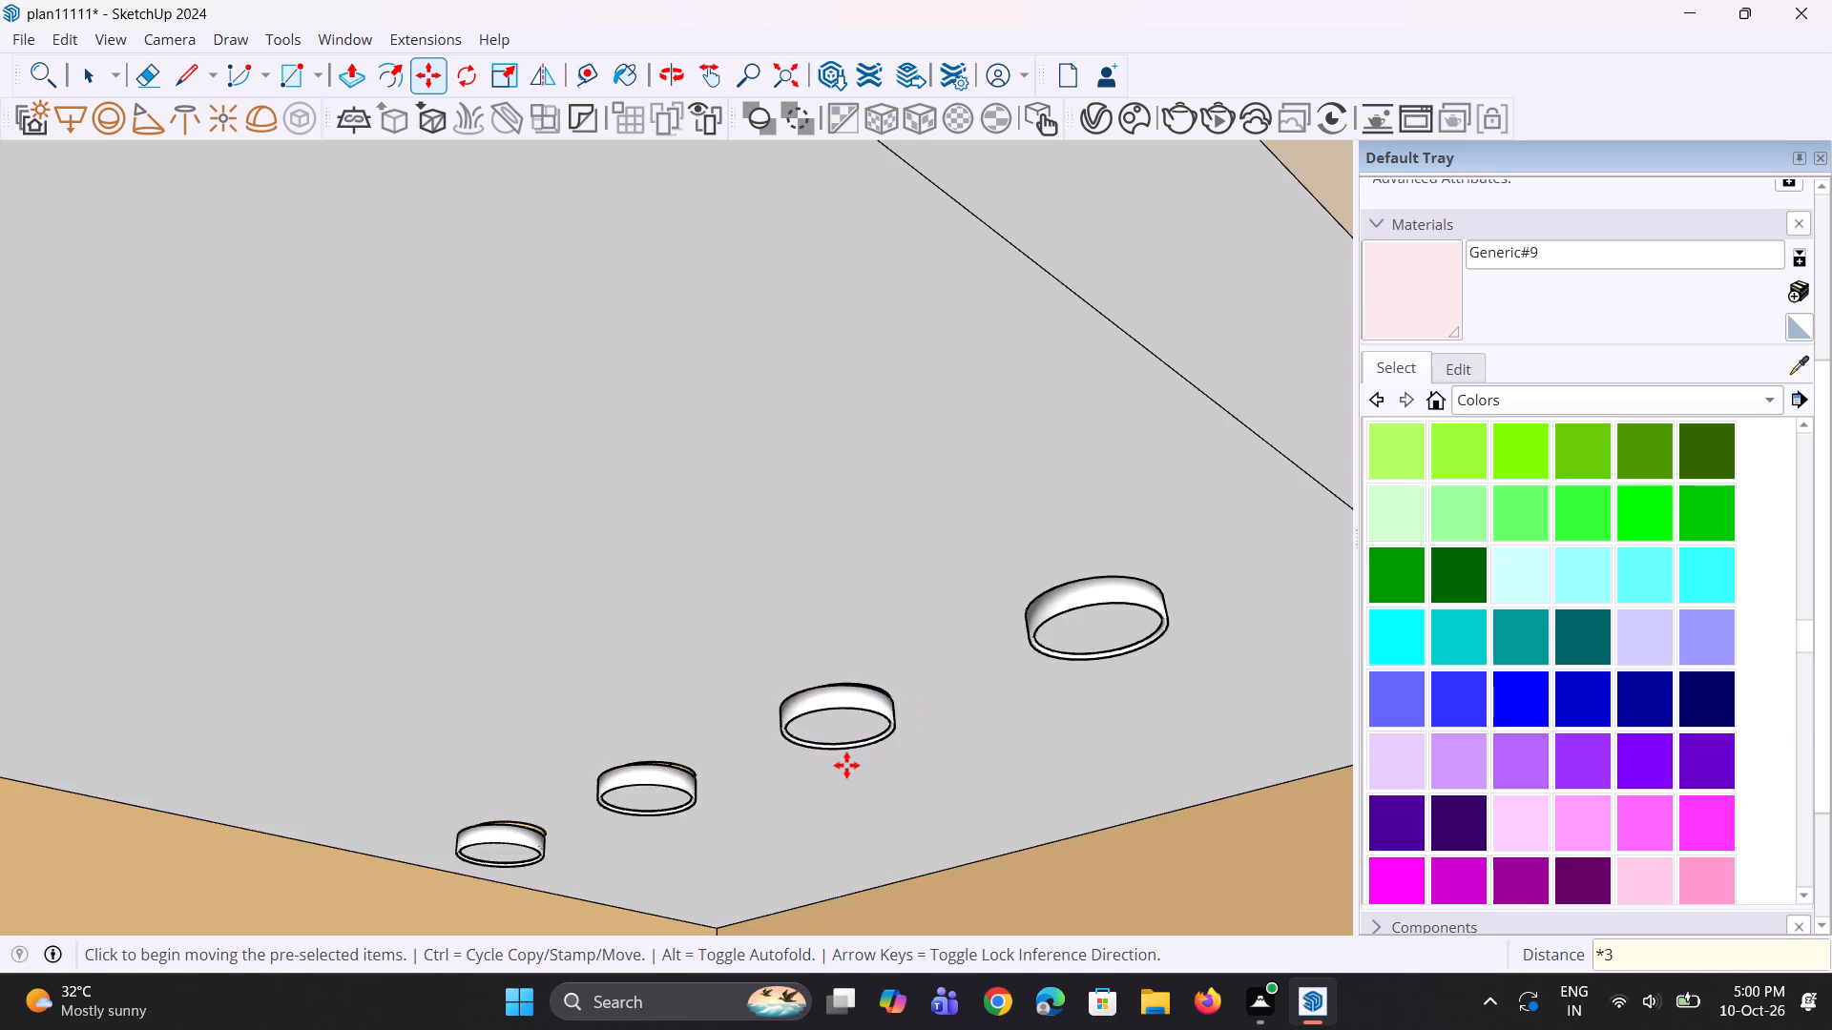
Shift the third light in the row 2 1/4" to align it with its recess.
scroll(893, 735, "down", 4)
middle_click_drag(854, 757, 869, 681)
scroll(851, 726, "up", 1)
scroll(749, 757, "up", 6)
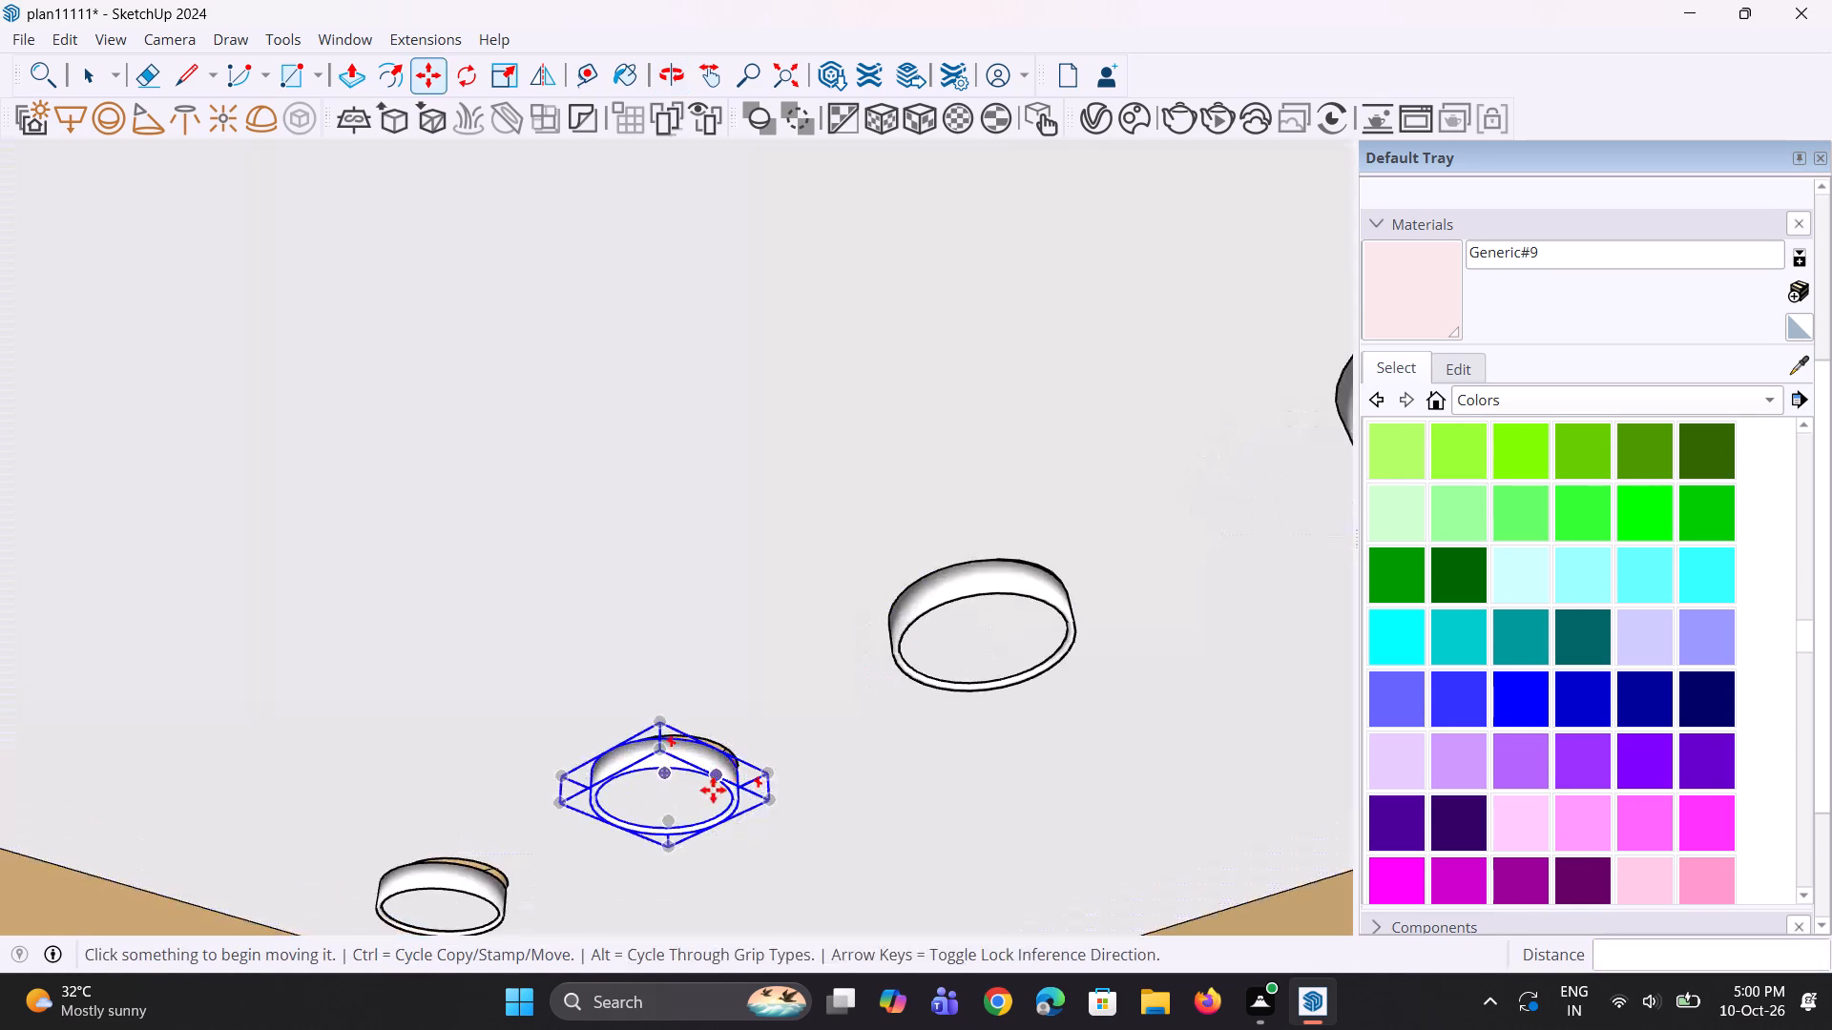
key("space")
left_click(713, 786)
key("m")
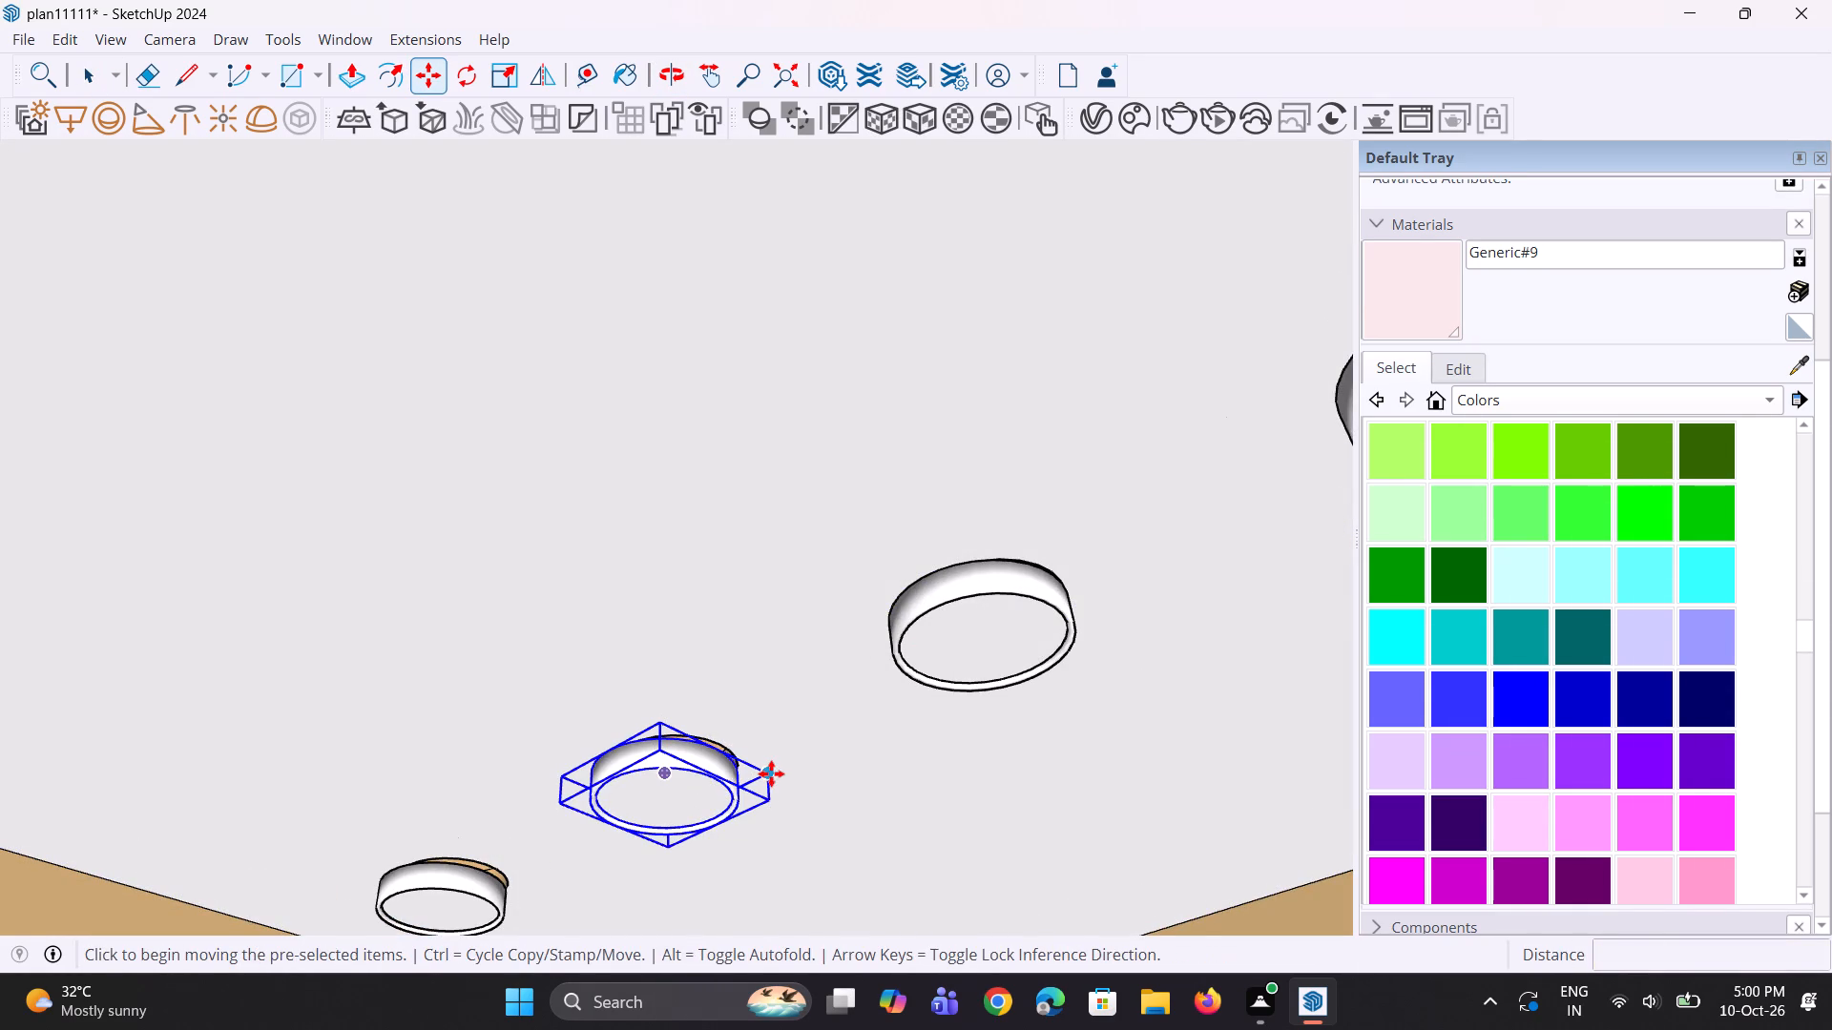
left_click(771, 773)
left_click(789, 754)
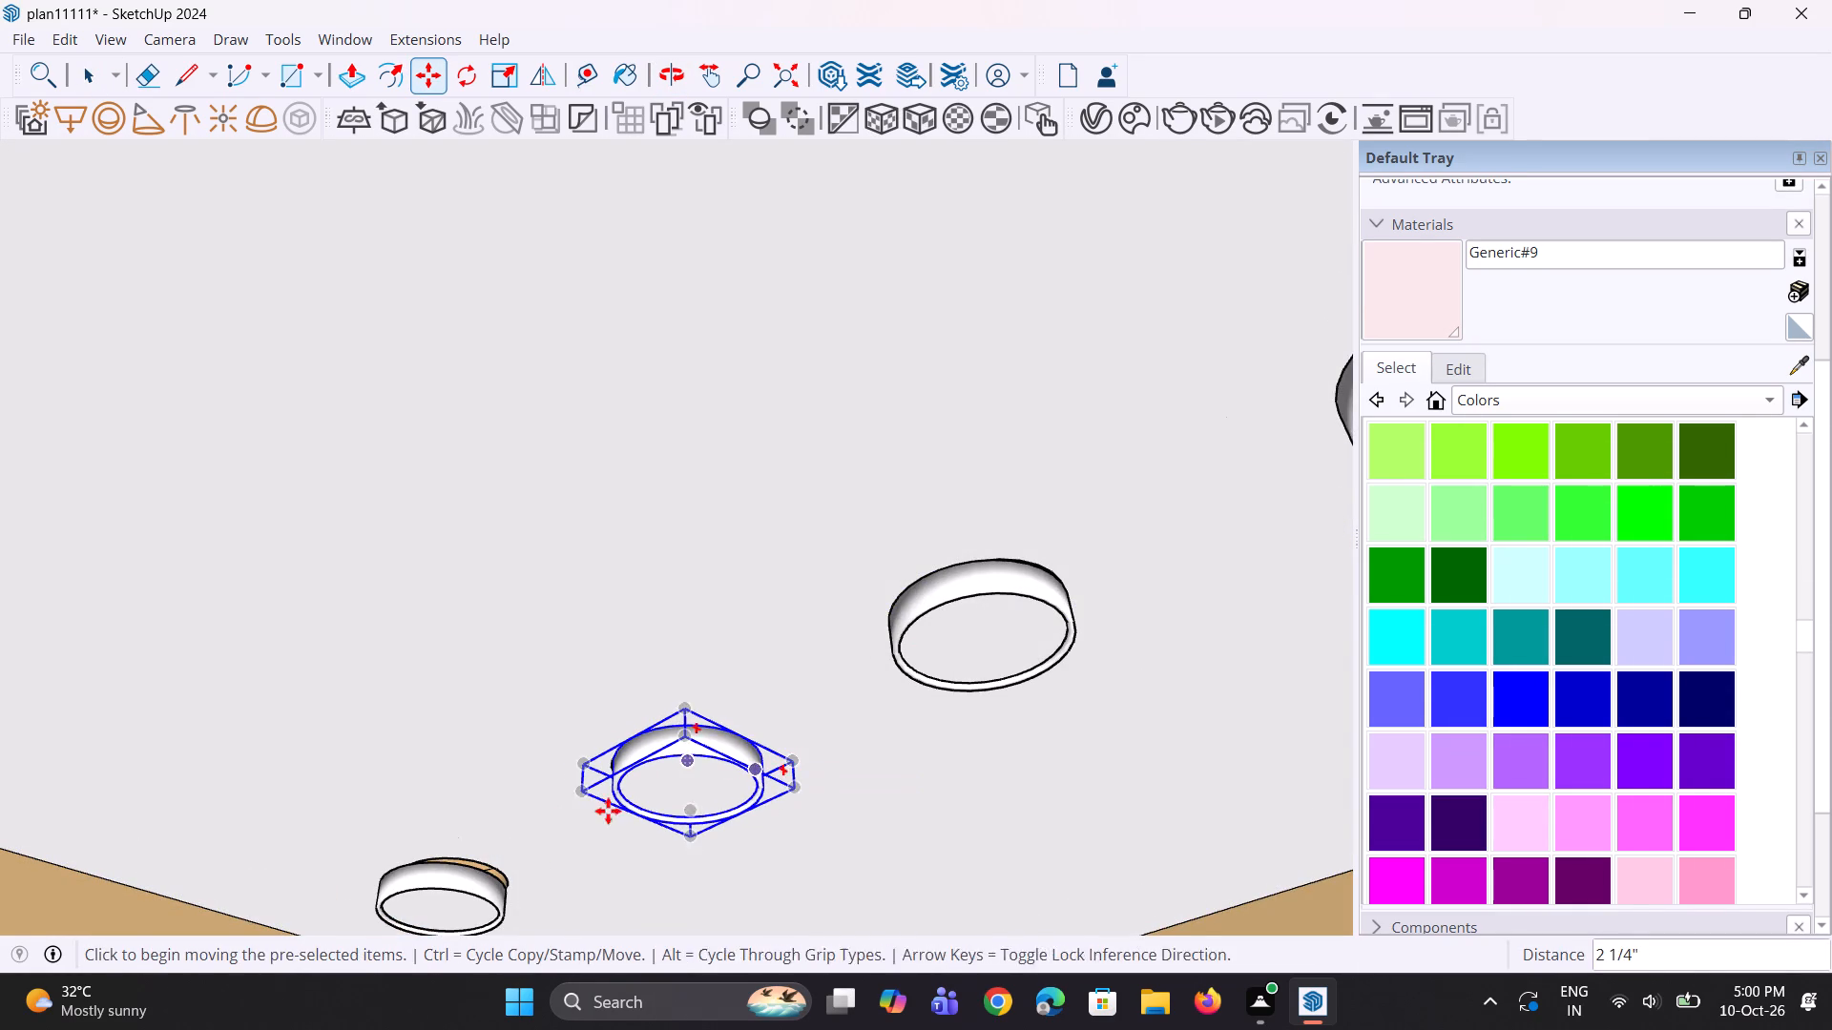
Shift the rearmost light in the row slightly forward to align it with its recess.
key("space")
key("space")
left_click(482, 906)
key("m")
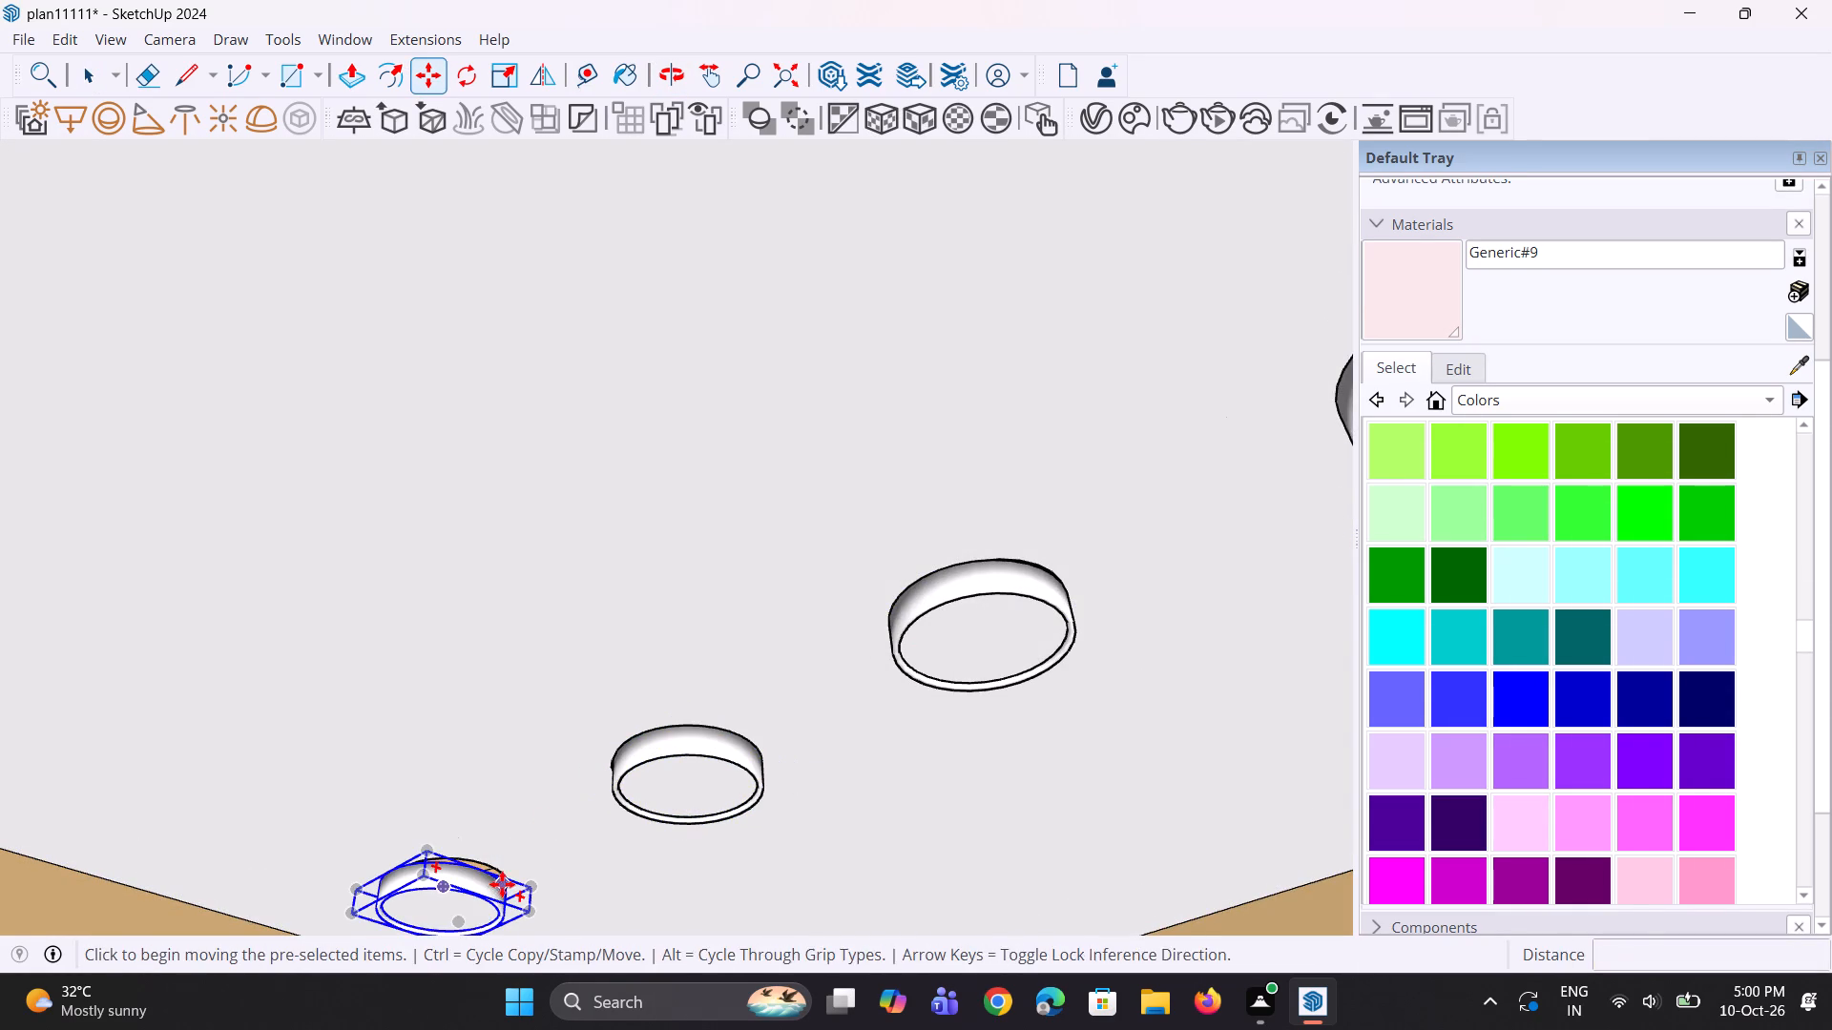
left_click(502, 884)
left_click(520, 868)
scroll(520, 866, "down", 5)
key("space")
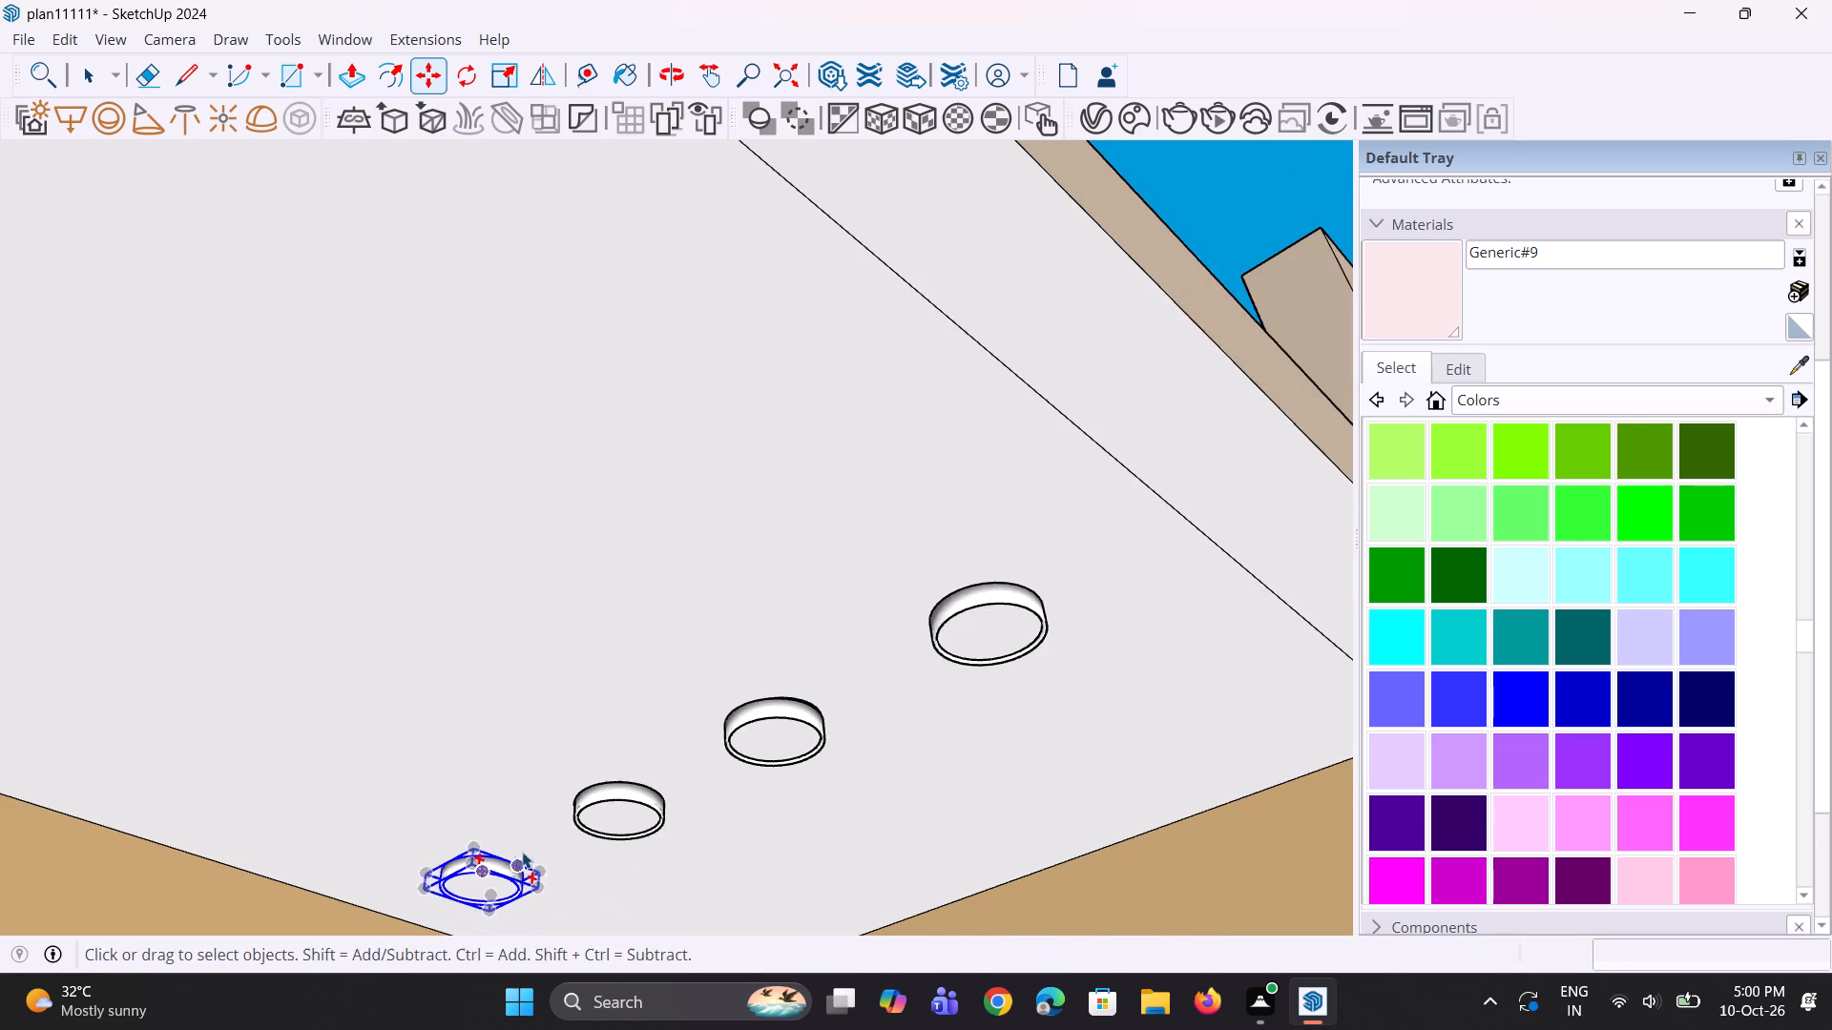
Copy the rearmost light of the finished row about 13' 9" across to the rearmost recess of the adjacent empty row.
key("space")
middle_click_drag(736, 851, 664, 864)
scroll(537, 863, "down", 10)
left_click(1137, 727)
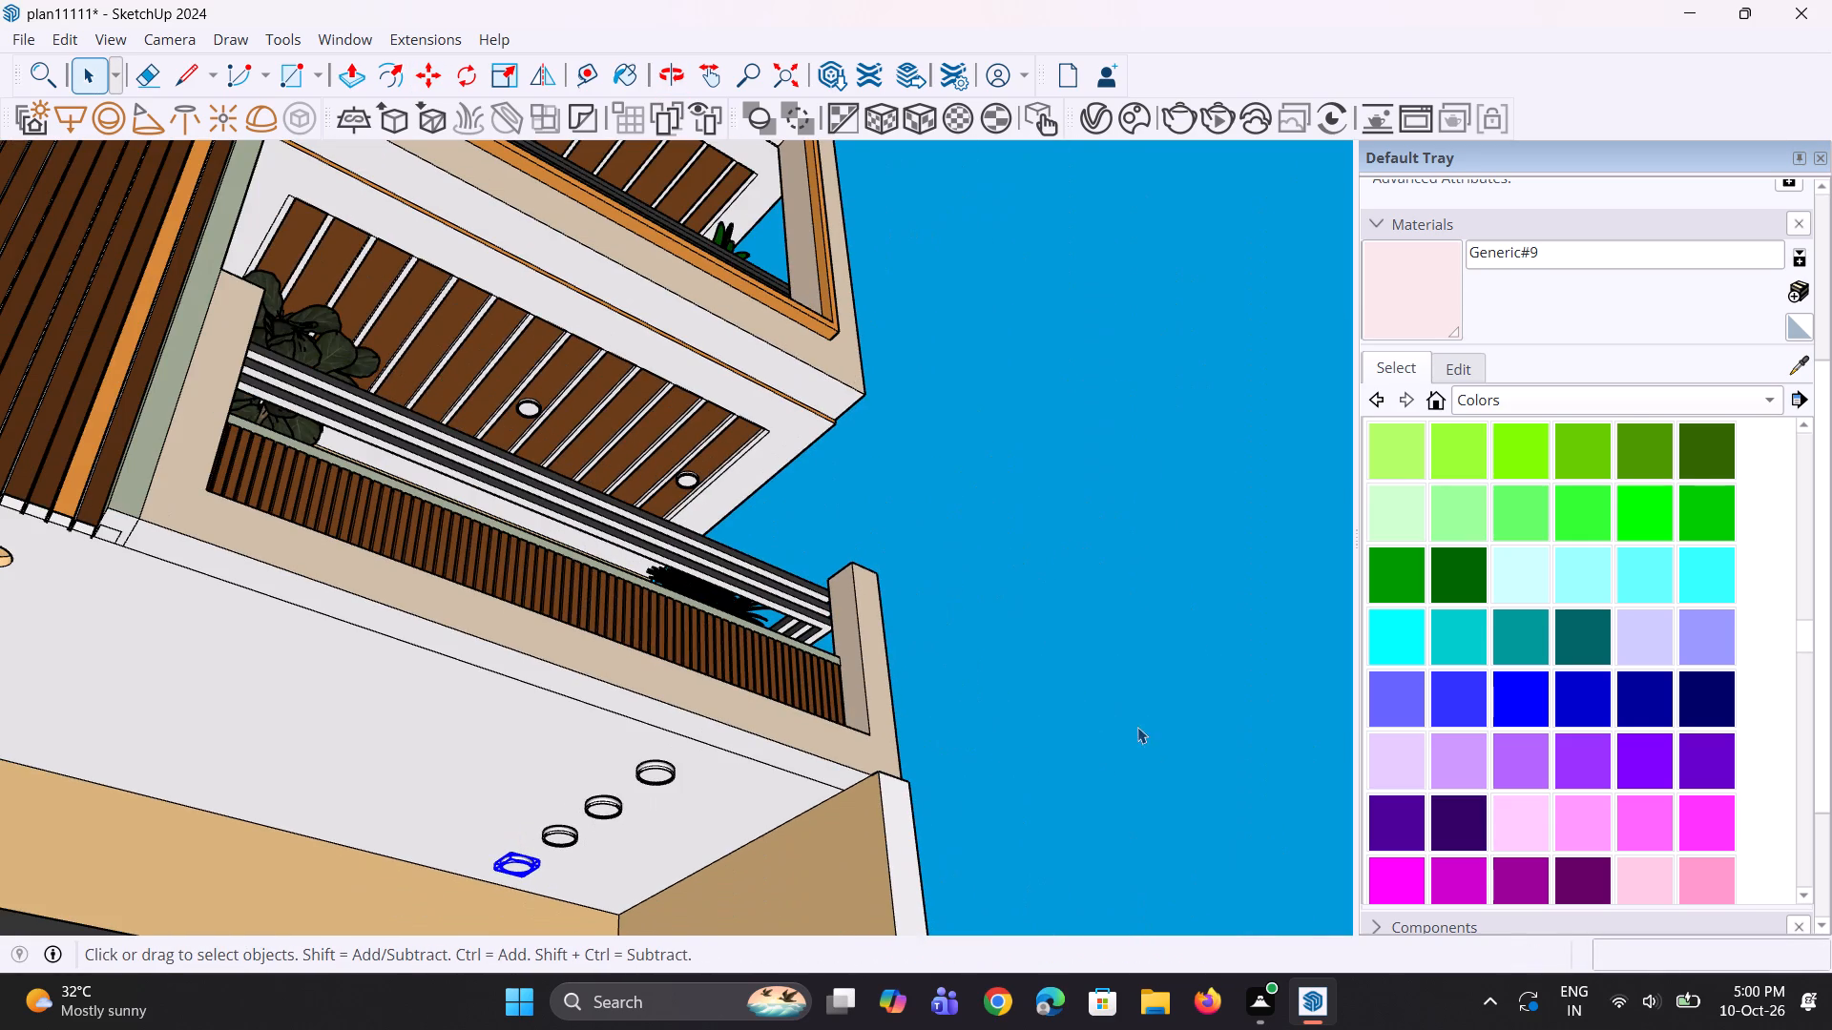
scroll(886, 843, "down", 5)
scroll(732, 756, "down", 4)
middle_click_drag(646, 827, 504, 803)
scroll(504, 803, "up", 1)
scroll(675, 813, "up", 4)
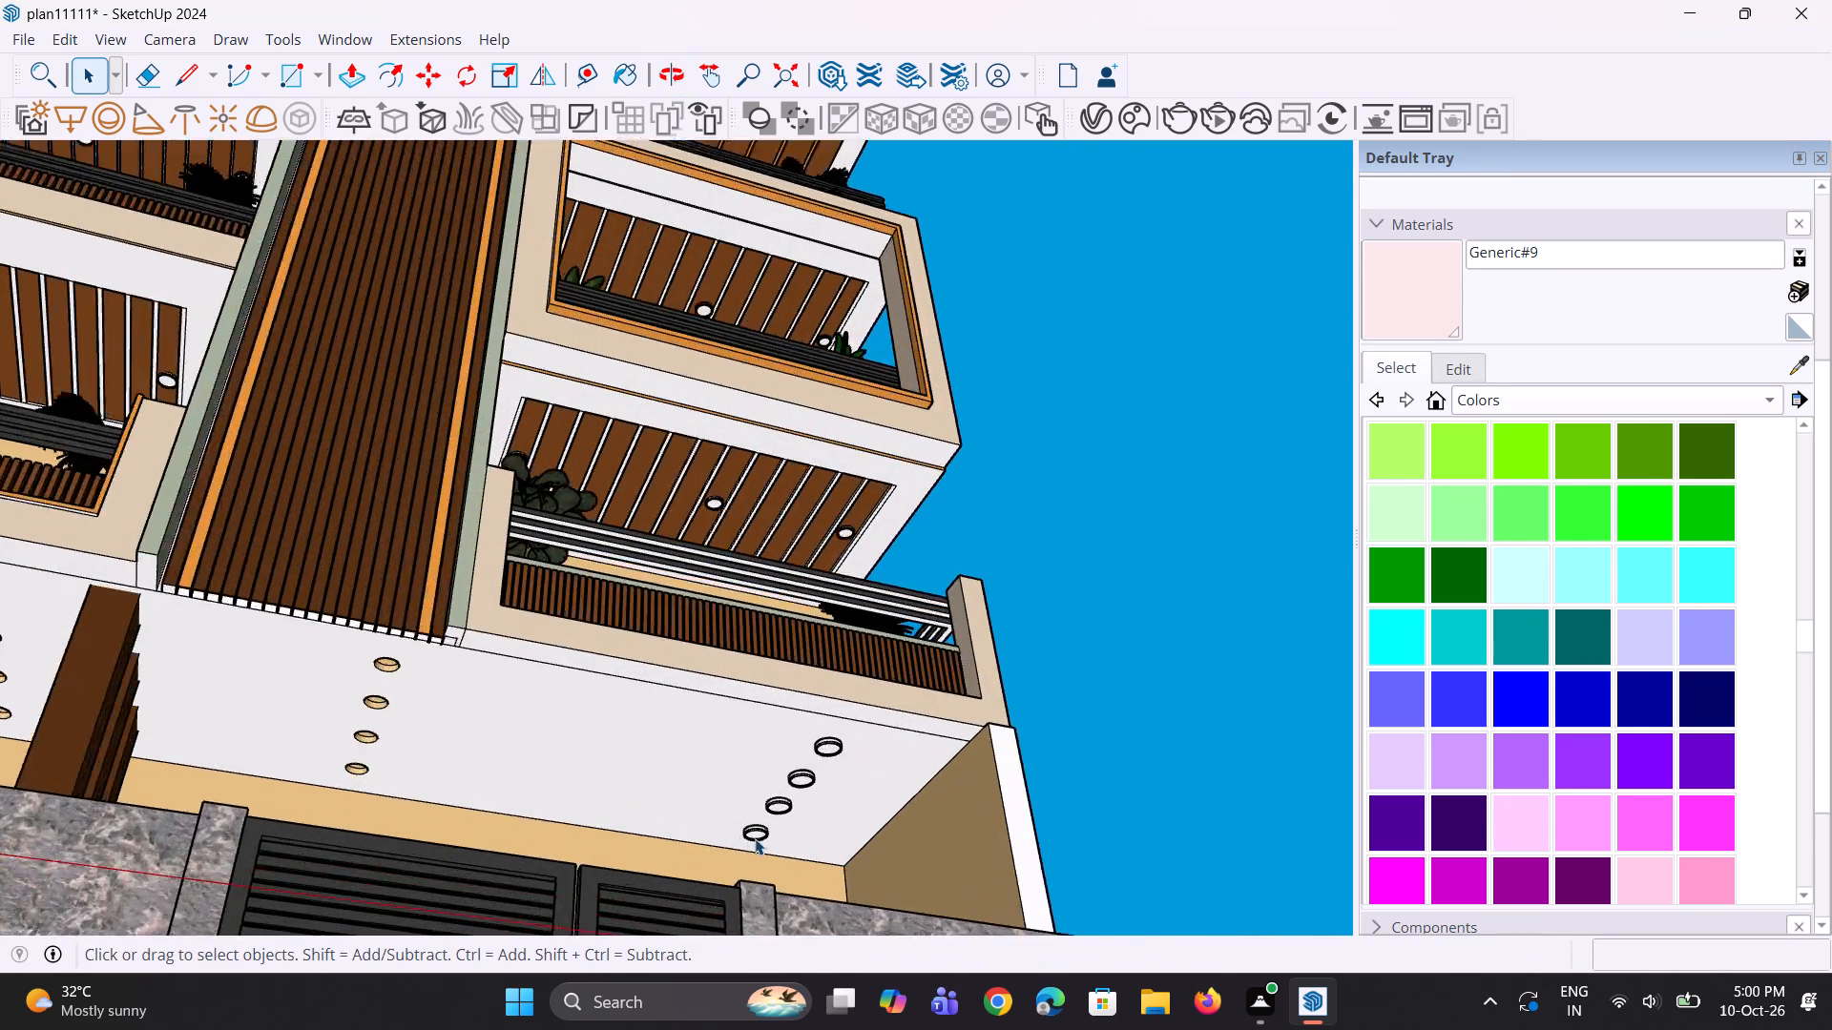
scroll(755, 838, "up", 4)
left_click(760, 838)
key("m")
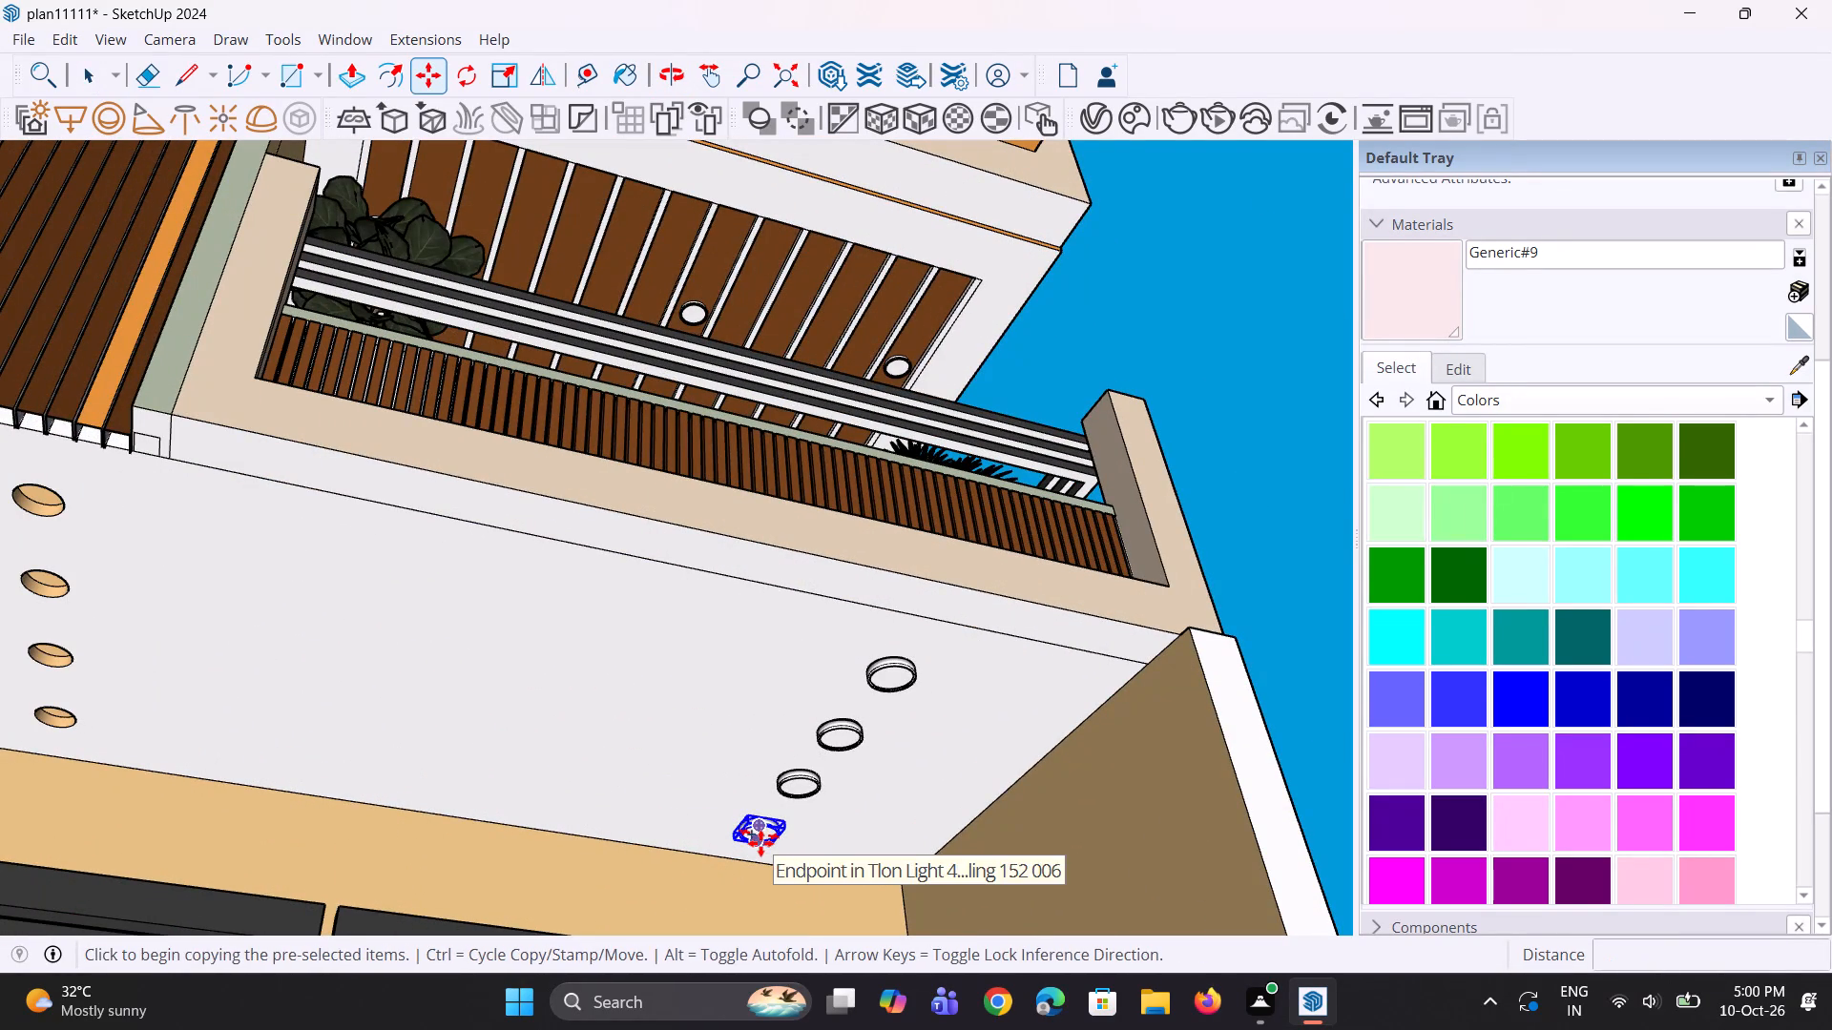
left_click(760, 843)
scroll(555, 825, "down", 5)
scroll(381, 806, "up", 4)
scroll(251, 776, "up", 4)
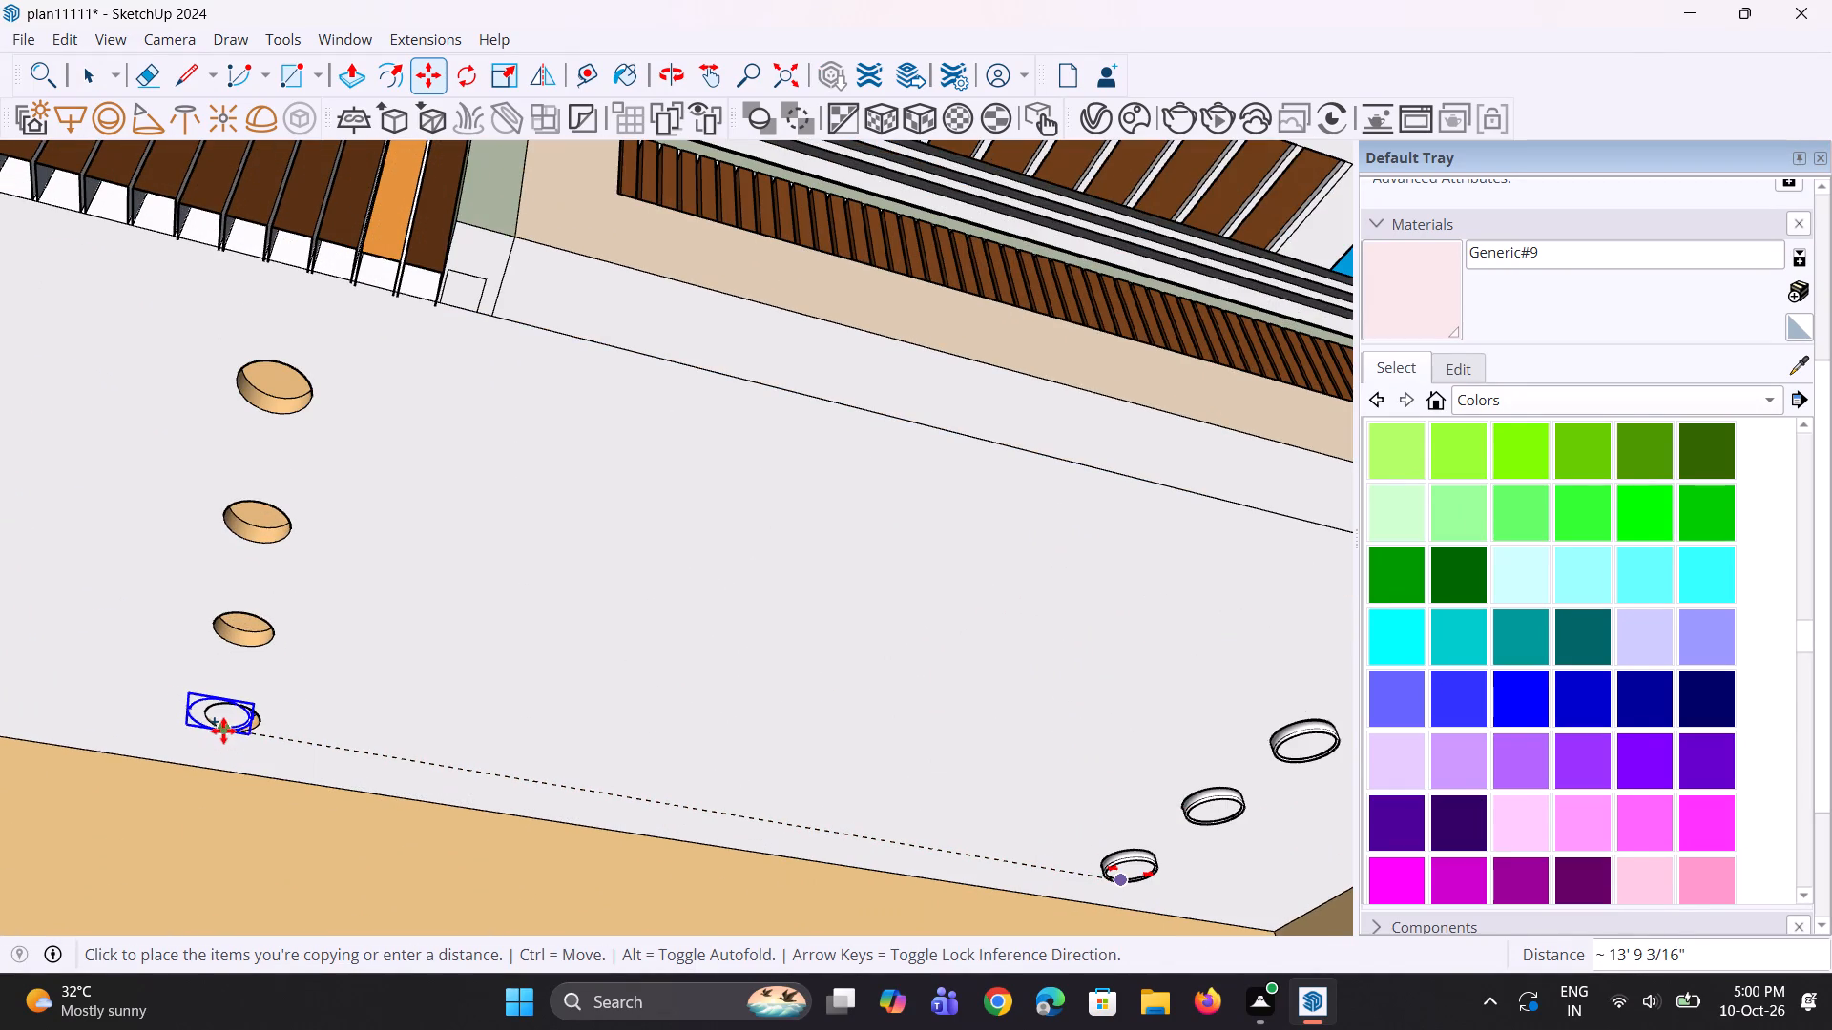
left_click(234, 737)
Nudge the copied light about 1 7/16" to align it with its rearmost recess.
middle_click_drag(264, 778, 407, 790)
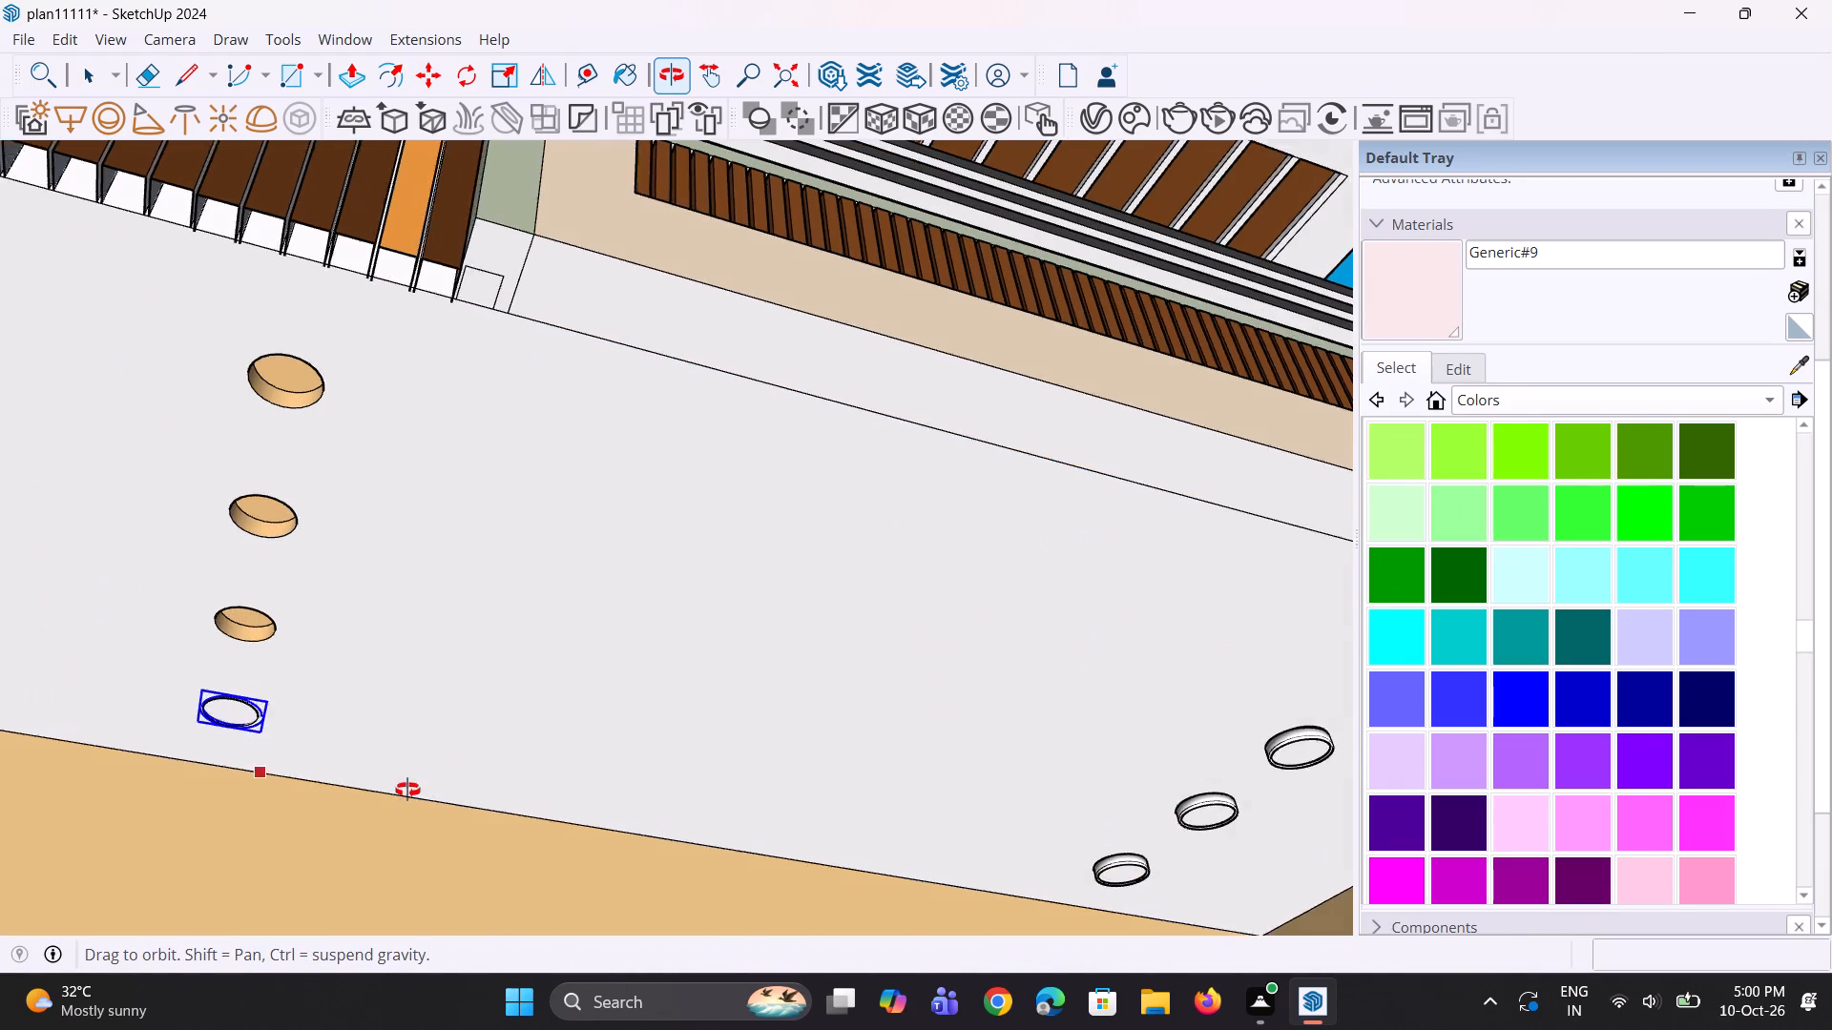
middle_click_drag(407, 790, 551, 870)
scroll(403, 709, "up", 6)
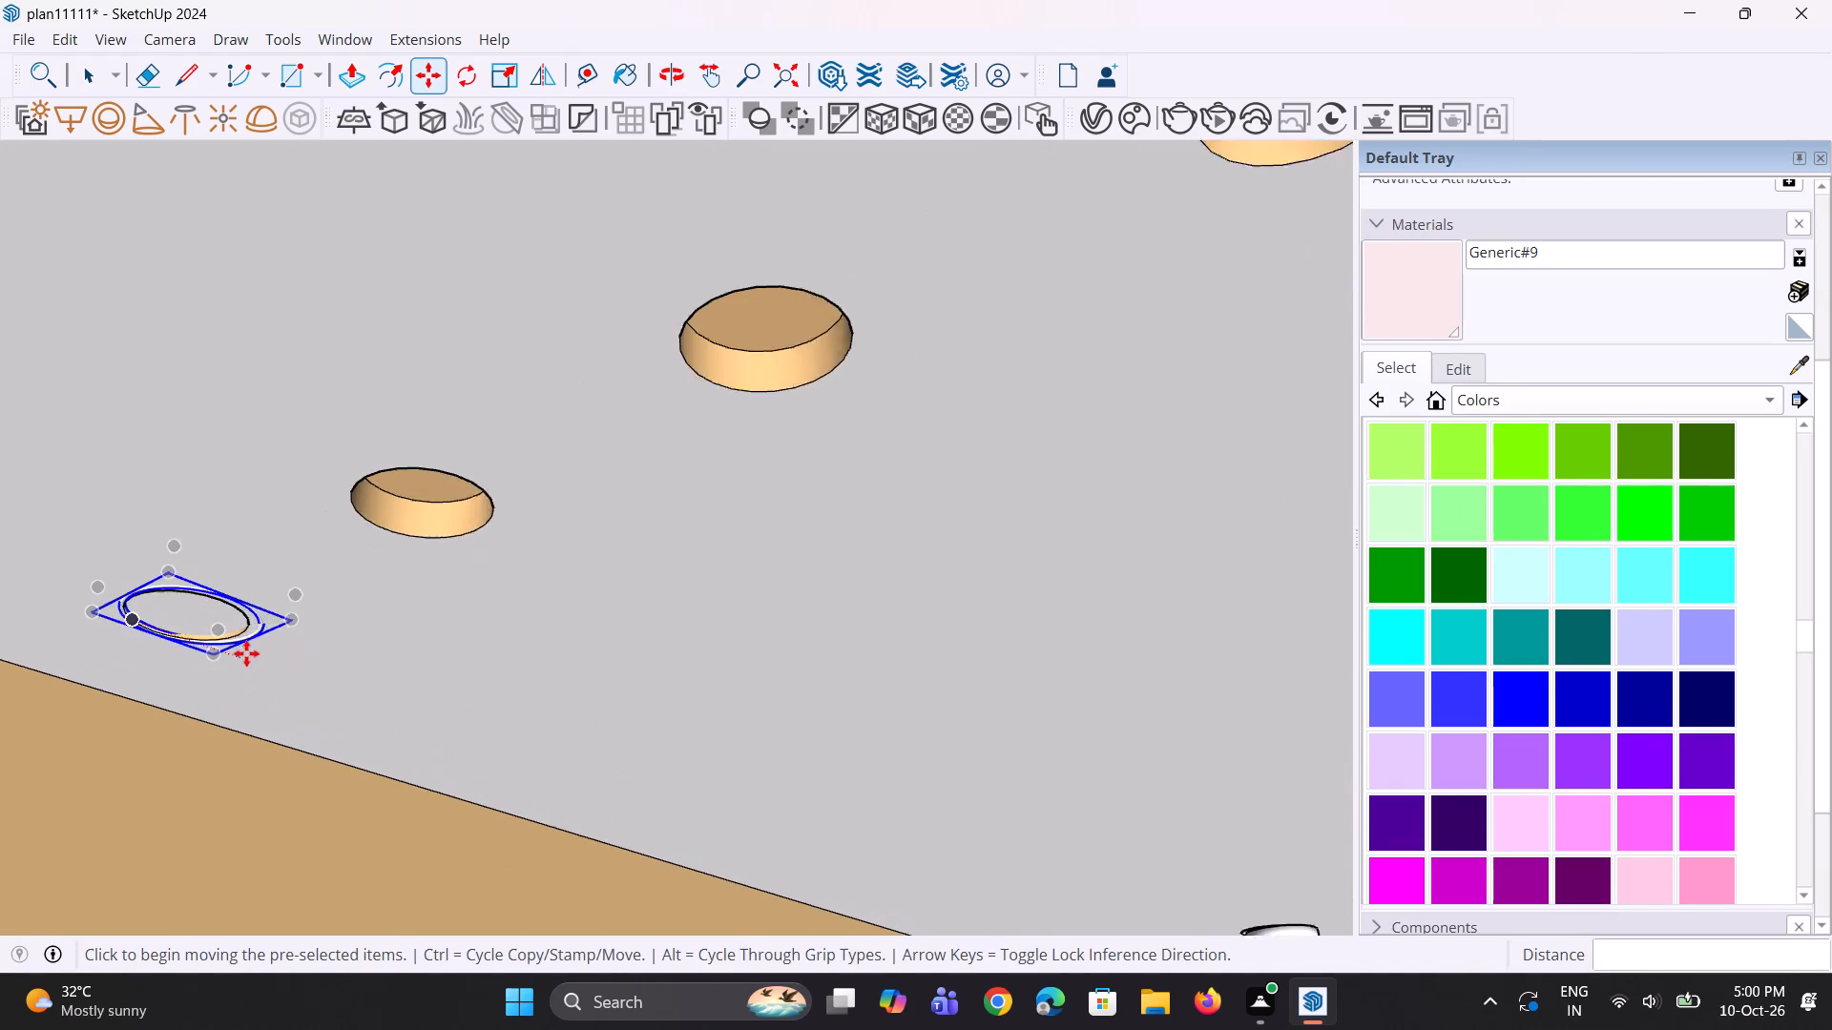
scroll(246, 653, "up", 1)
left_click(293, 615)
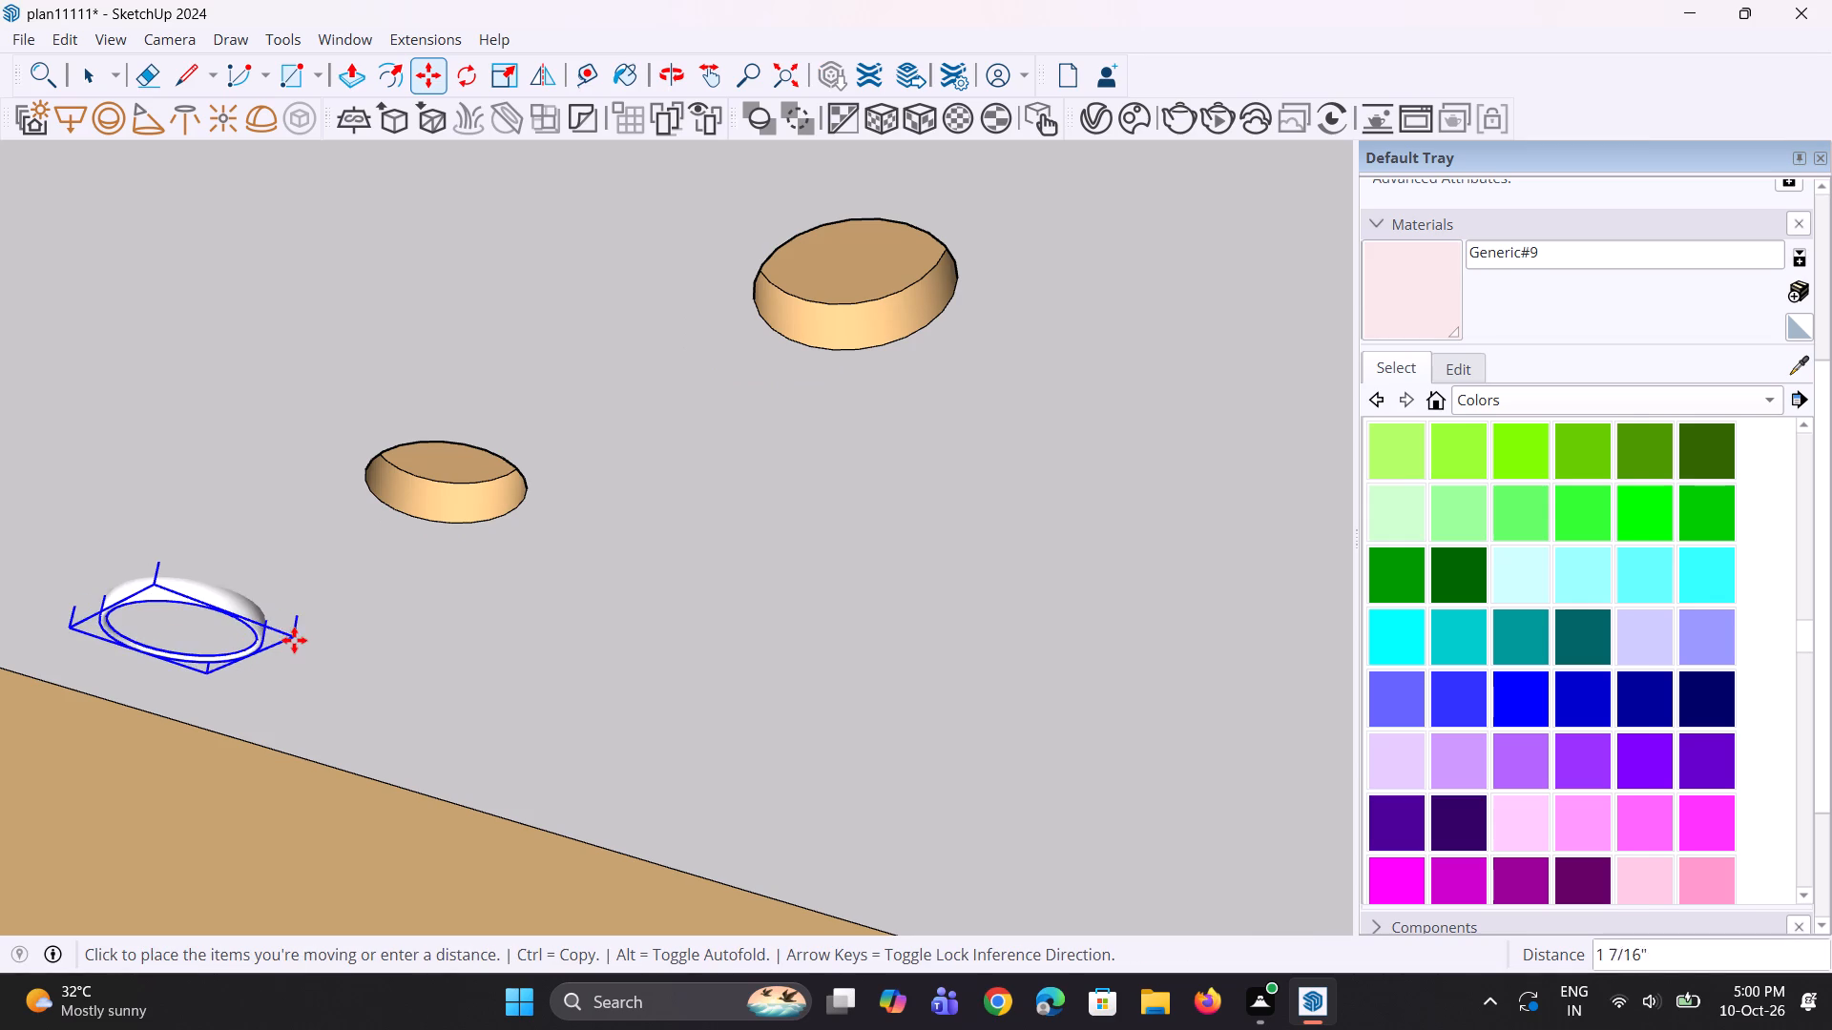
left_click(295, 643)
Copy the rearmost light 2' 9/16" forward along the green axis, then copy that one about 2' 1/4" to the following recess.
scroll(291, 731, "down", 3)
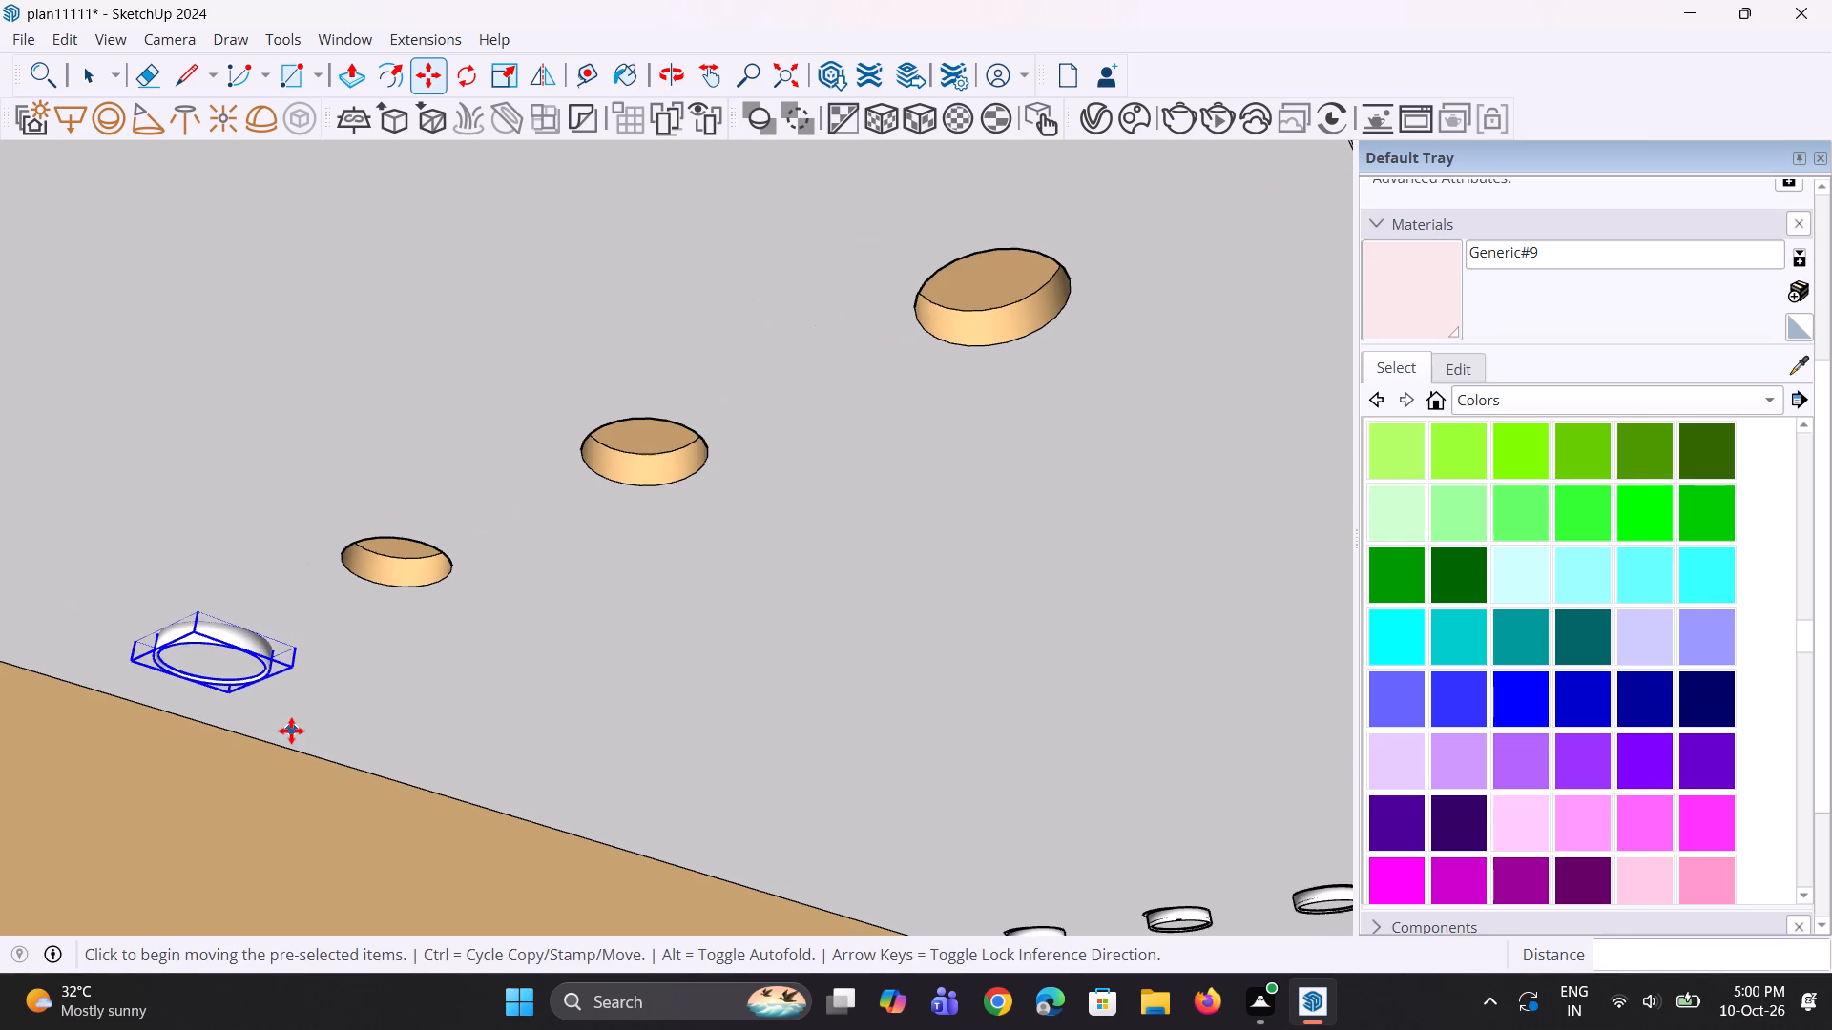
key("m")
left_click(292, 666)
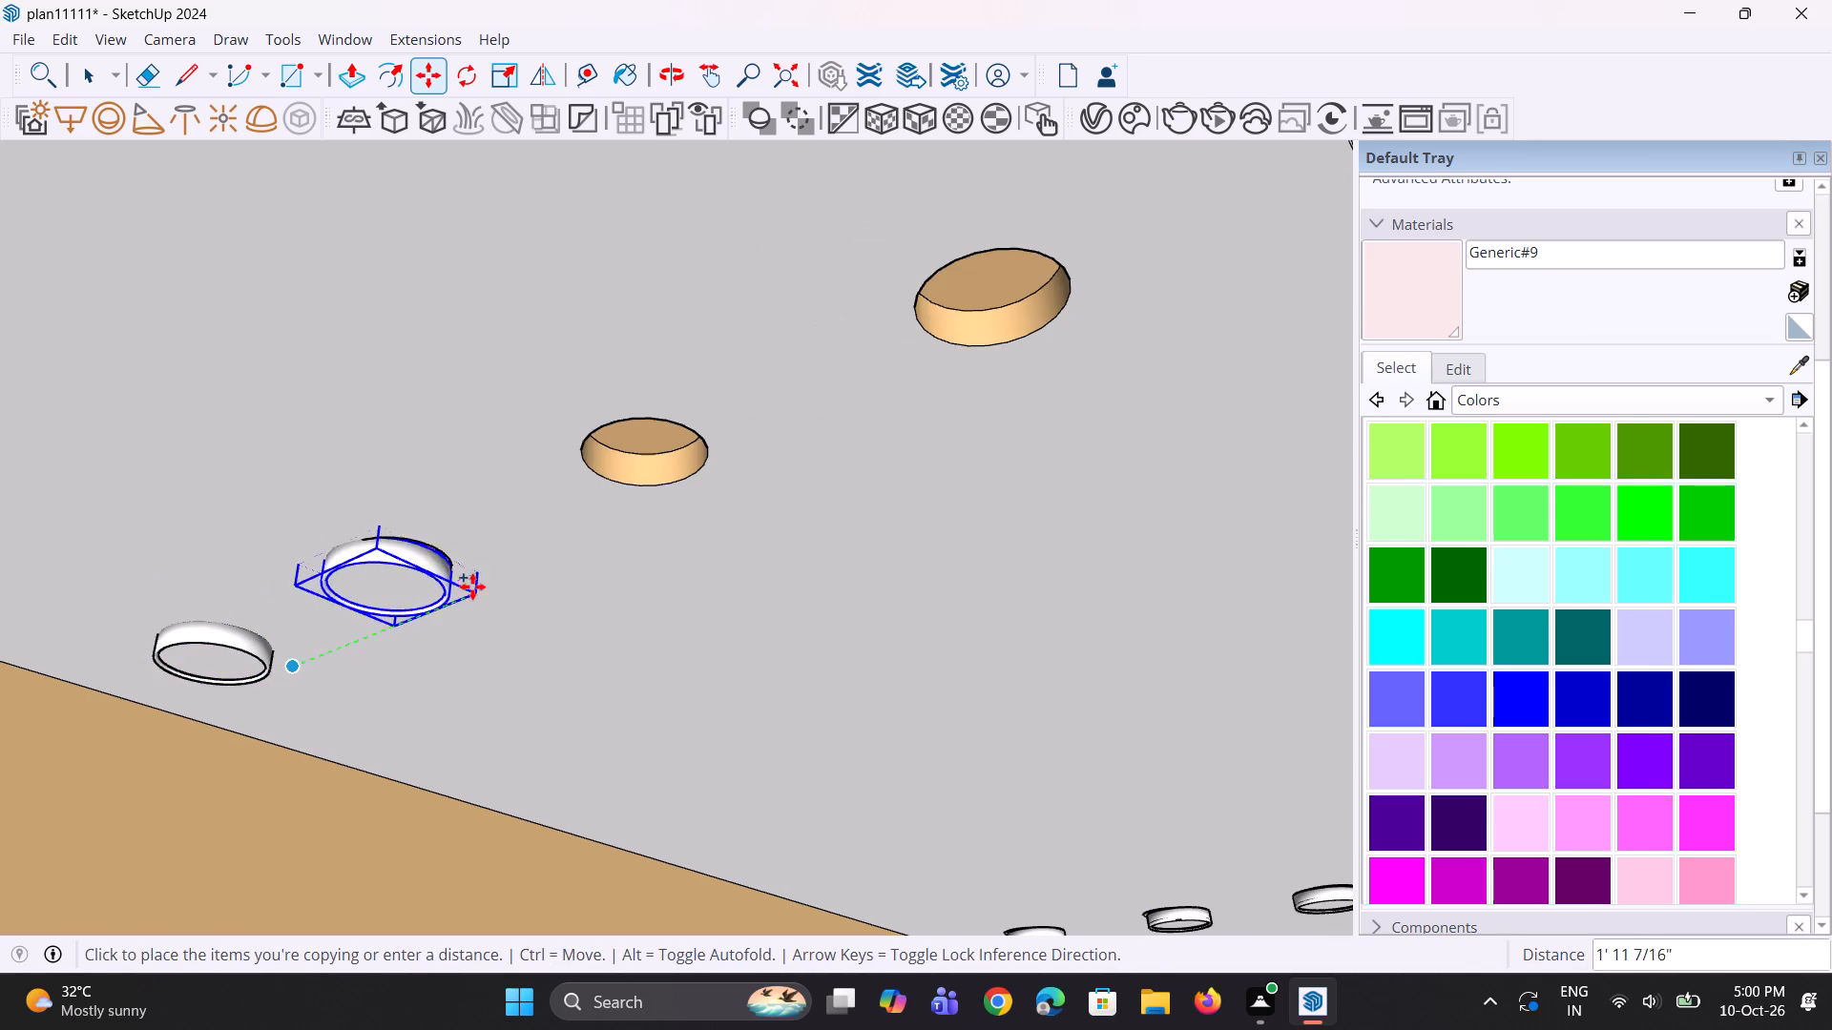
left_click(482, 581)
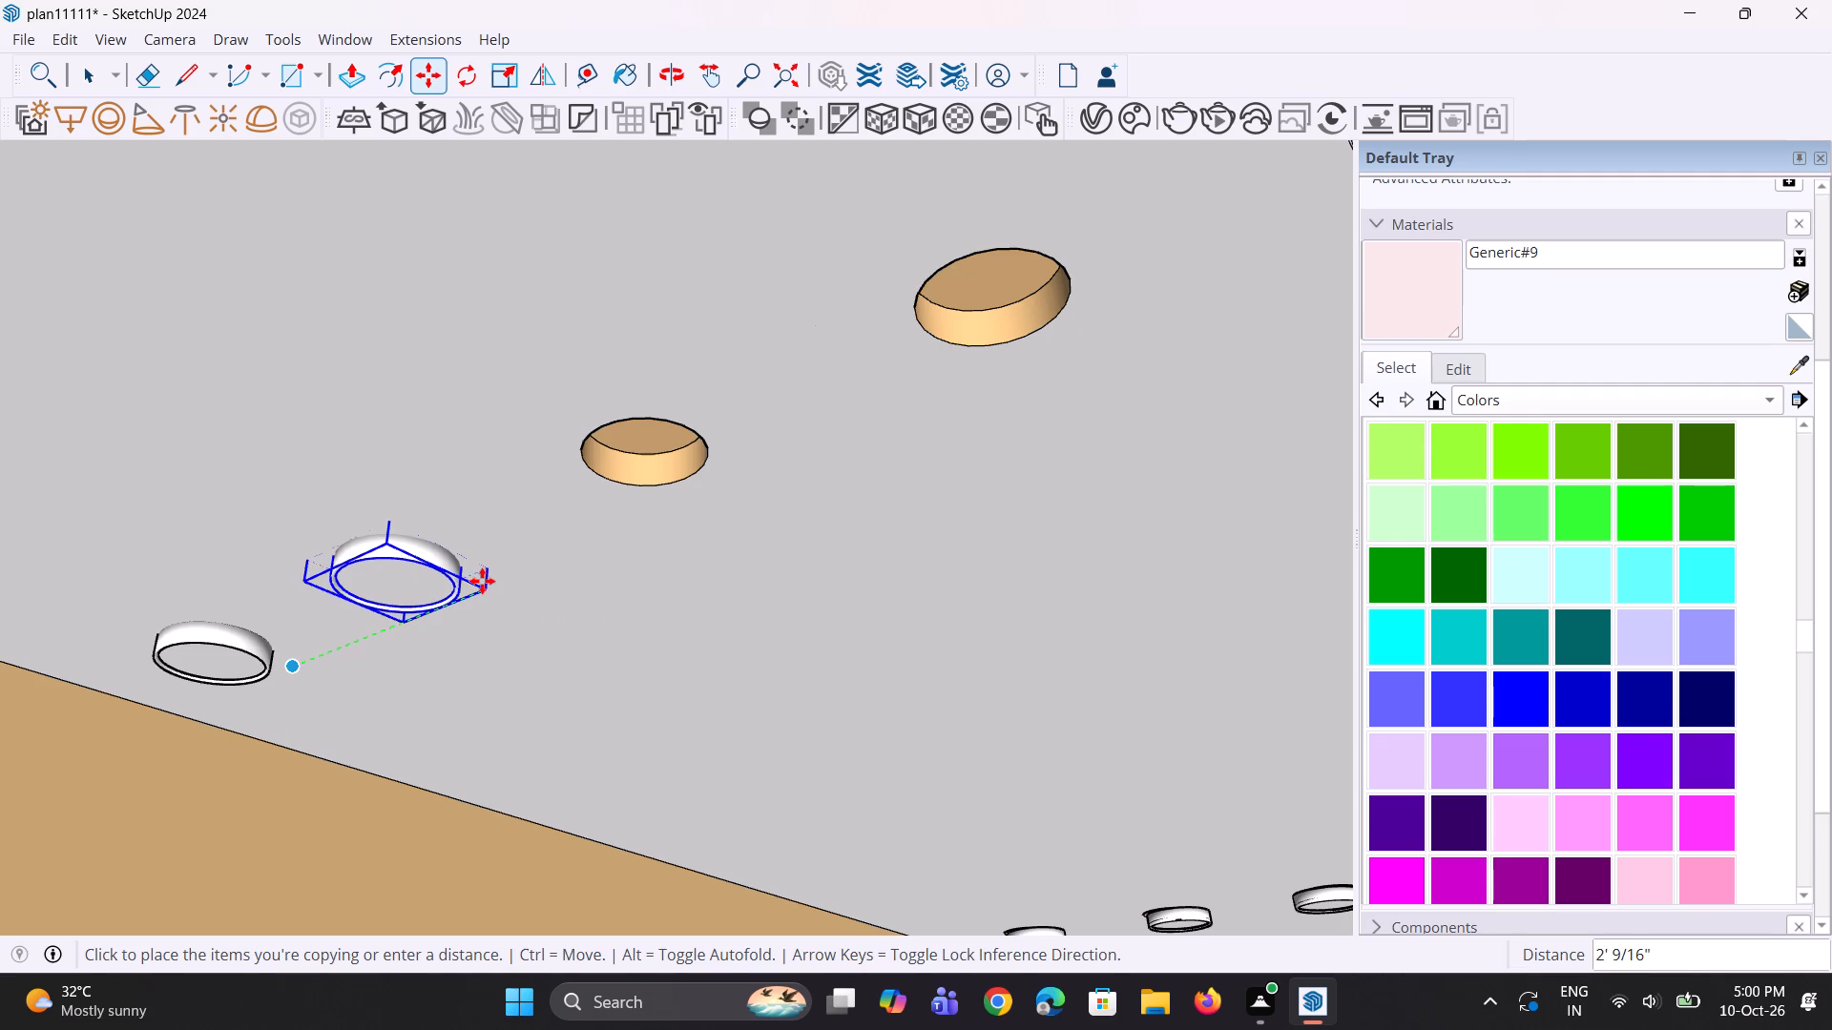
key("m")
left_click(482, 581)
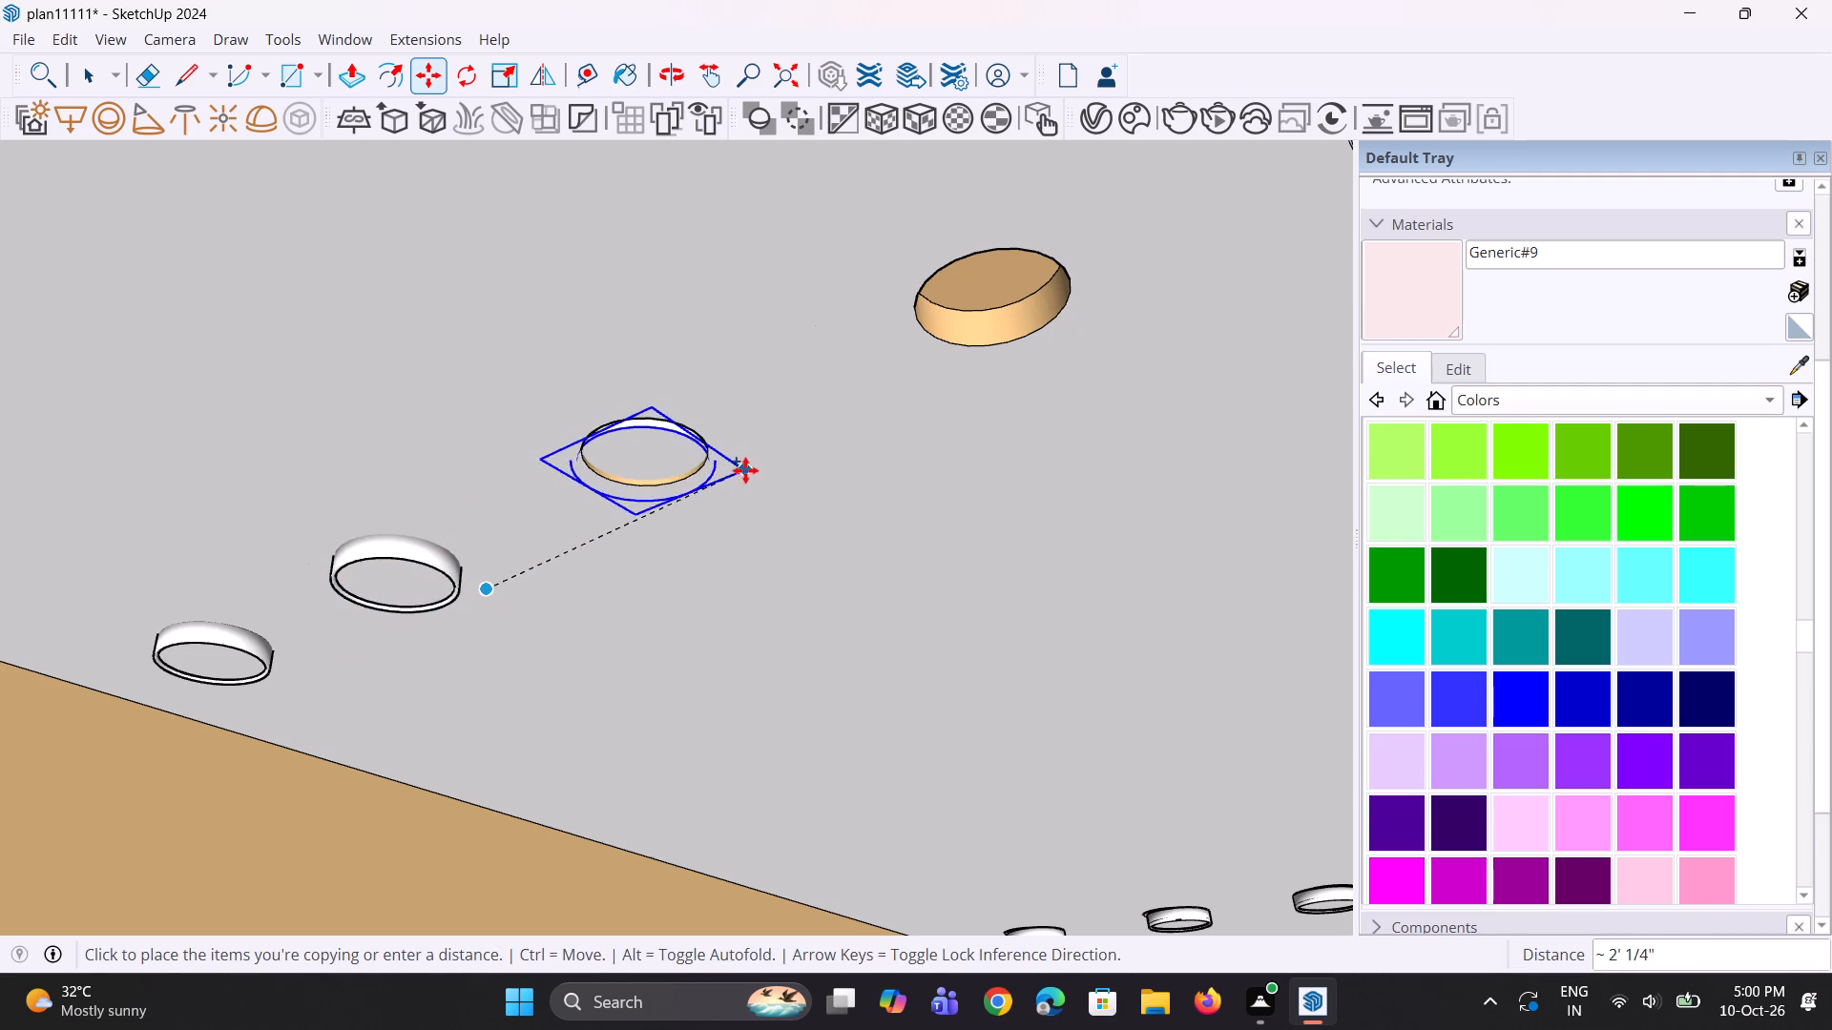
left_click(745, 470)
Copy the newest light 2' 13/16" along the green axis into the row's front recess and clear the selection.
scroll(649, 587, "down", 4)
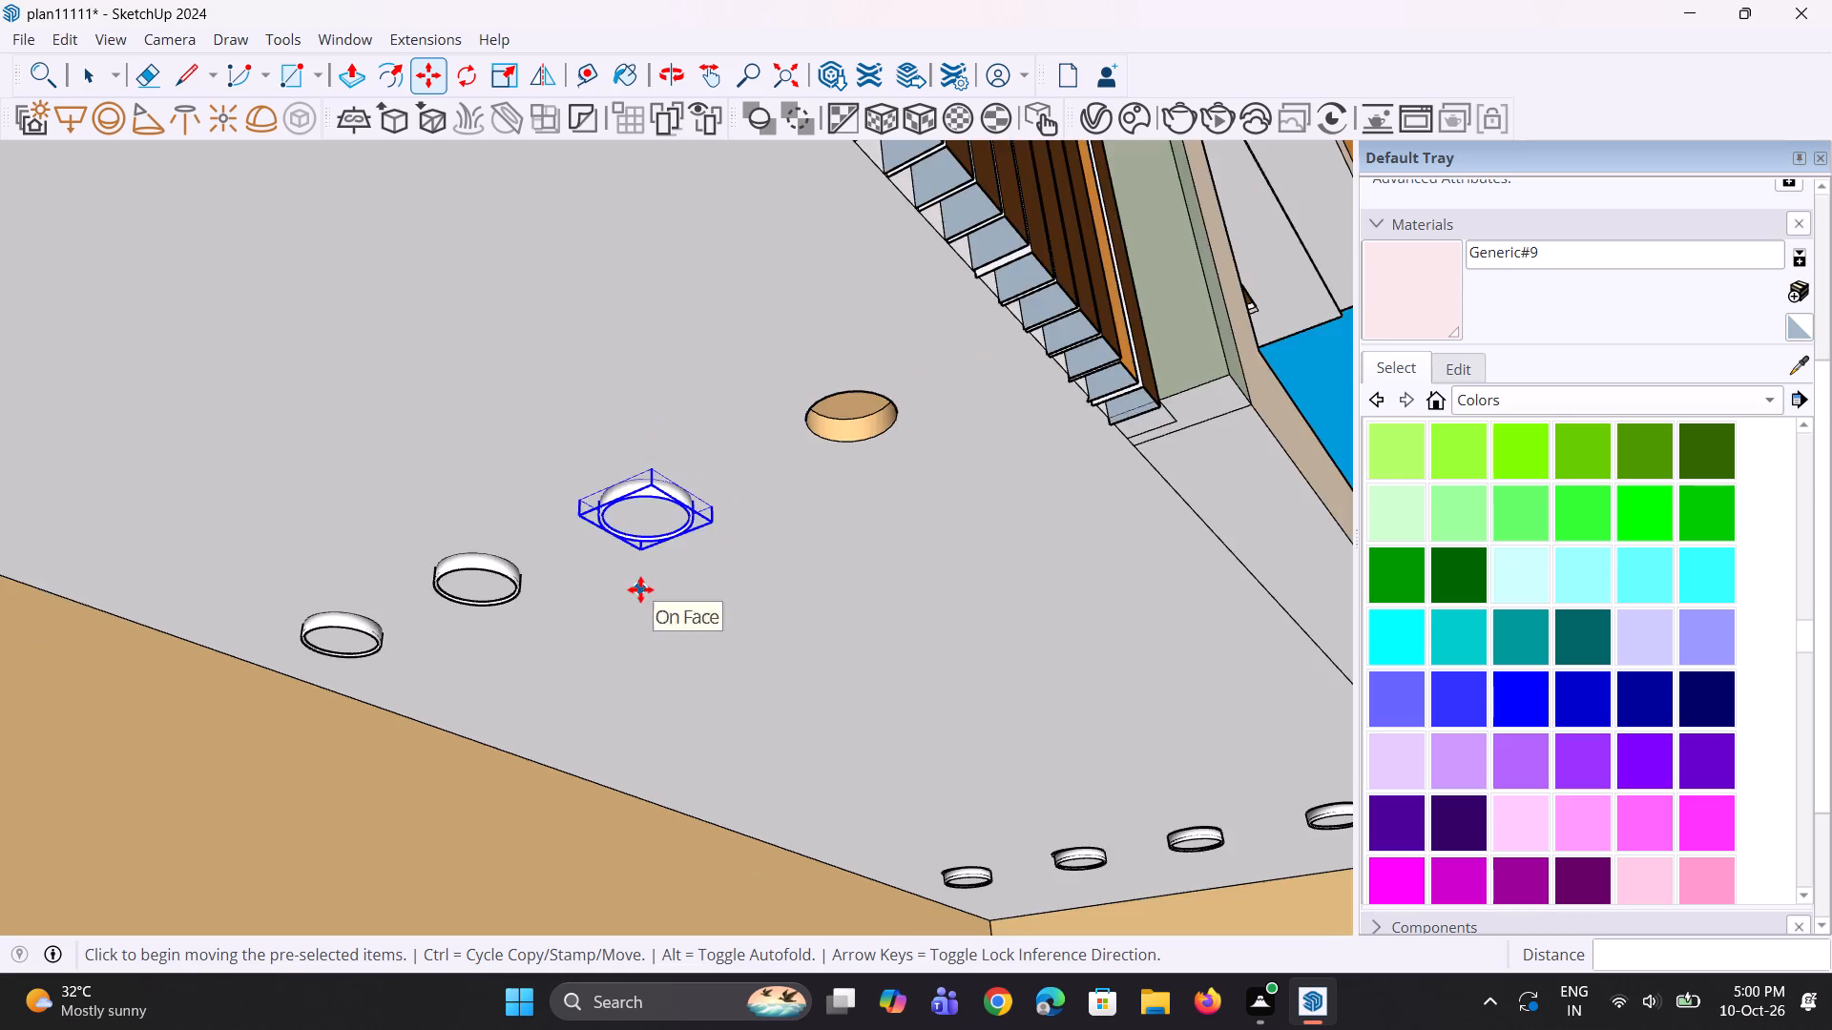
key("m")
scroll(687, 551, "up", 2)
left_click(722, 513)
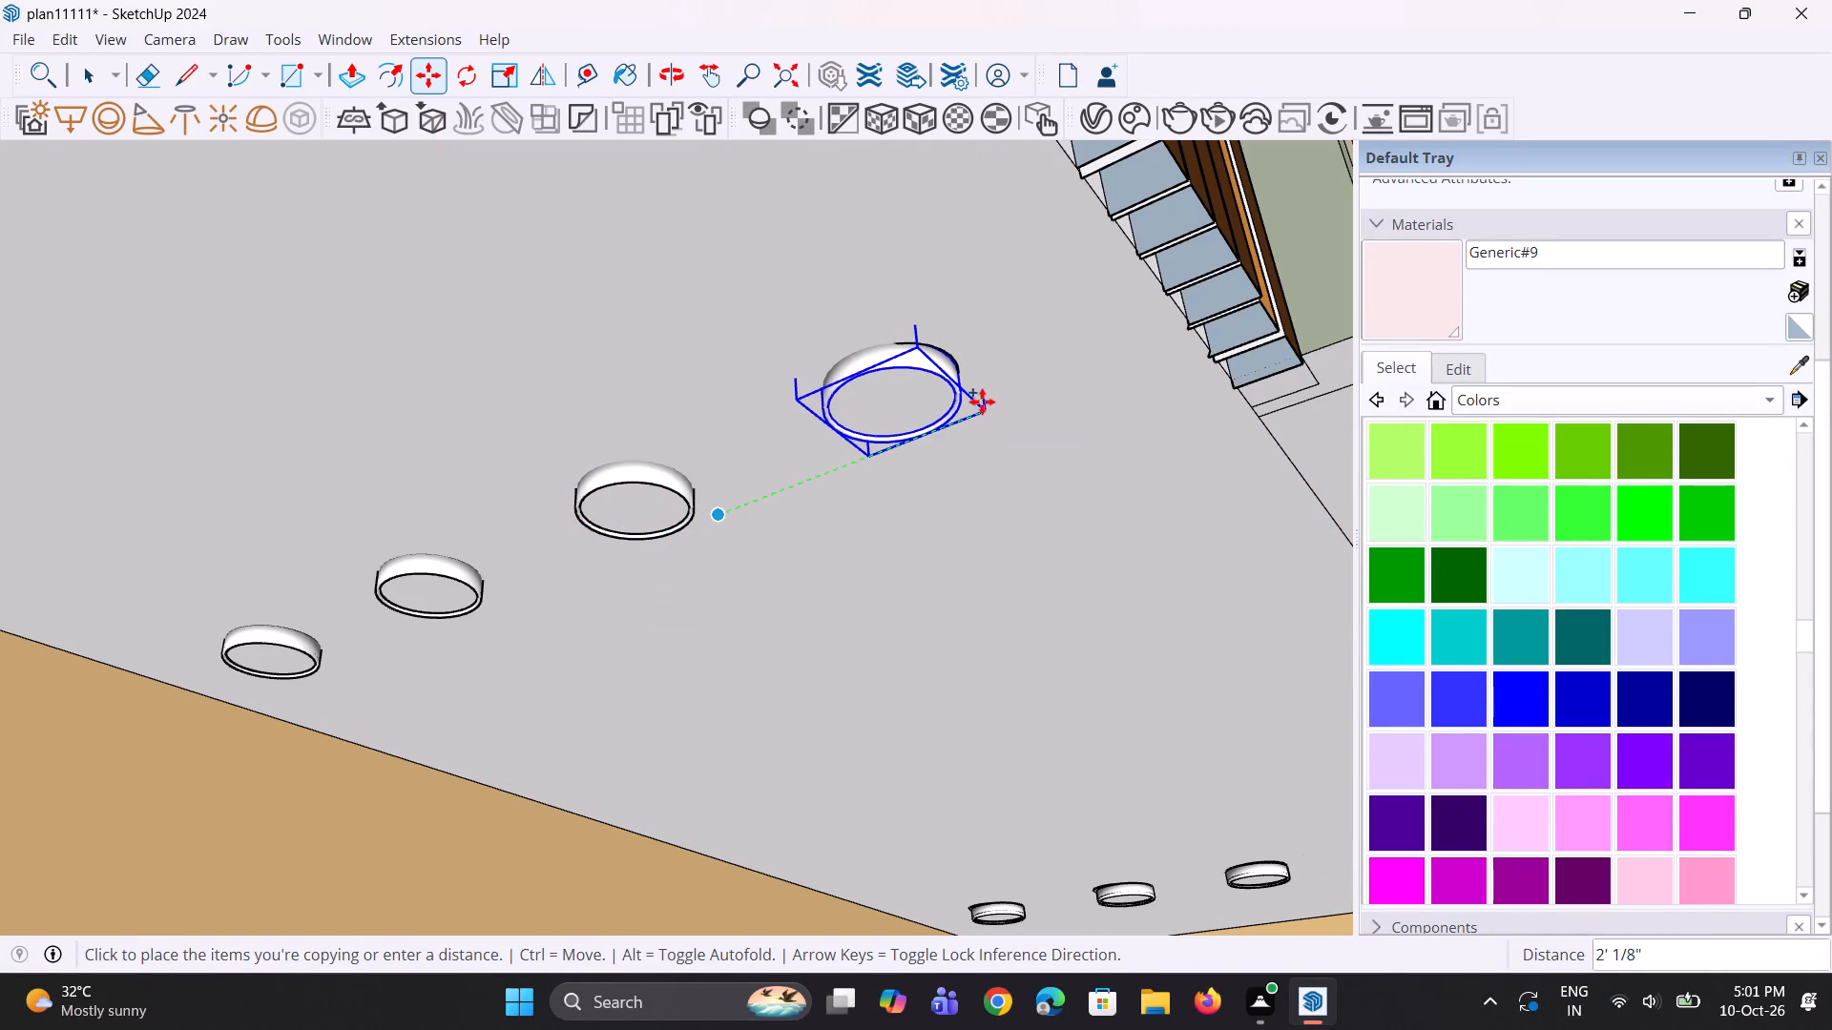
left_click(991, 398)
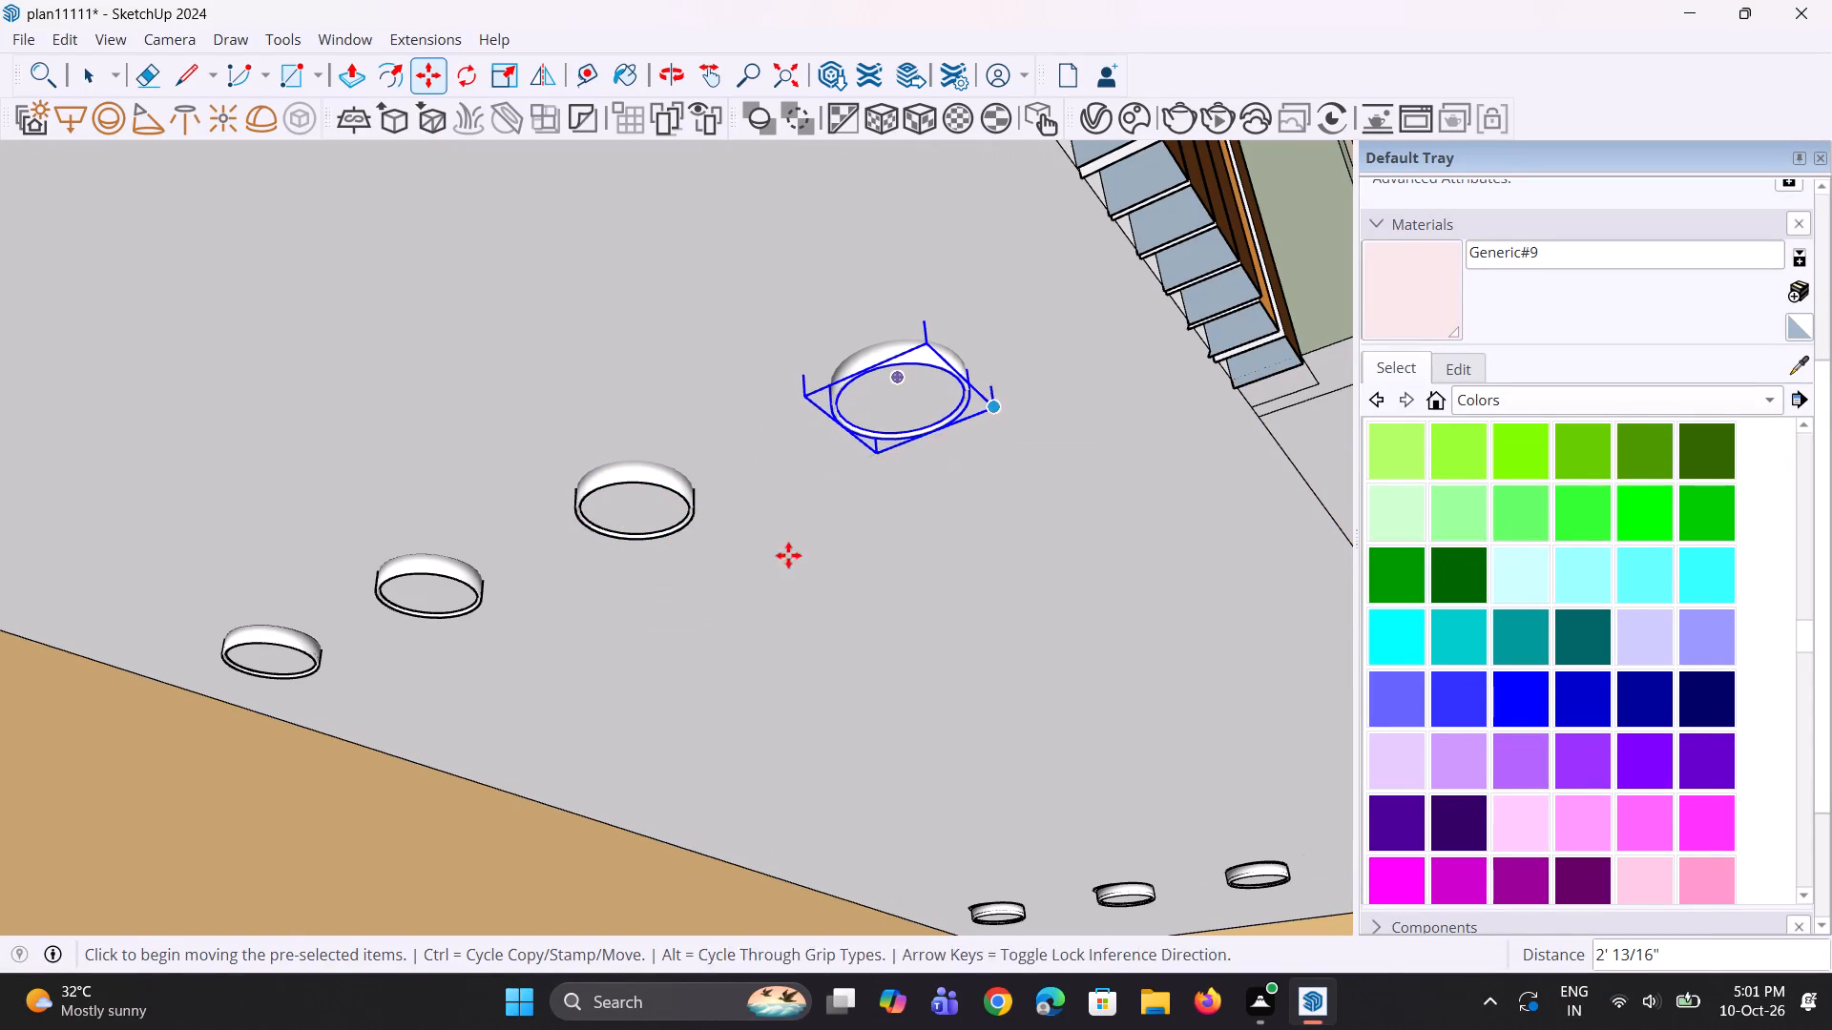
scroll(712, 587, "down", 5)
key("space")
key("space")
key("space")
left_click(1311, 460)
Copy the front light of this row about 10' 7" past the wooden columns to the front recess of the neighbouring row.
scroll(853, 680, "down", 3)
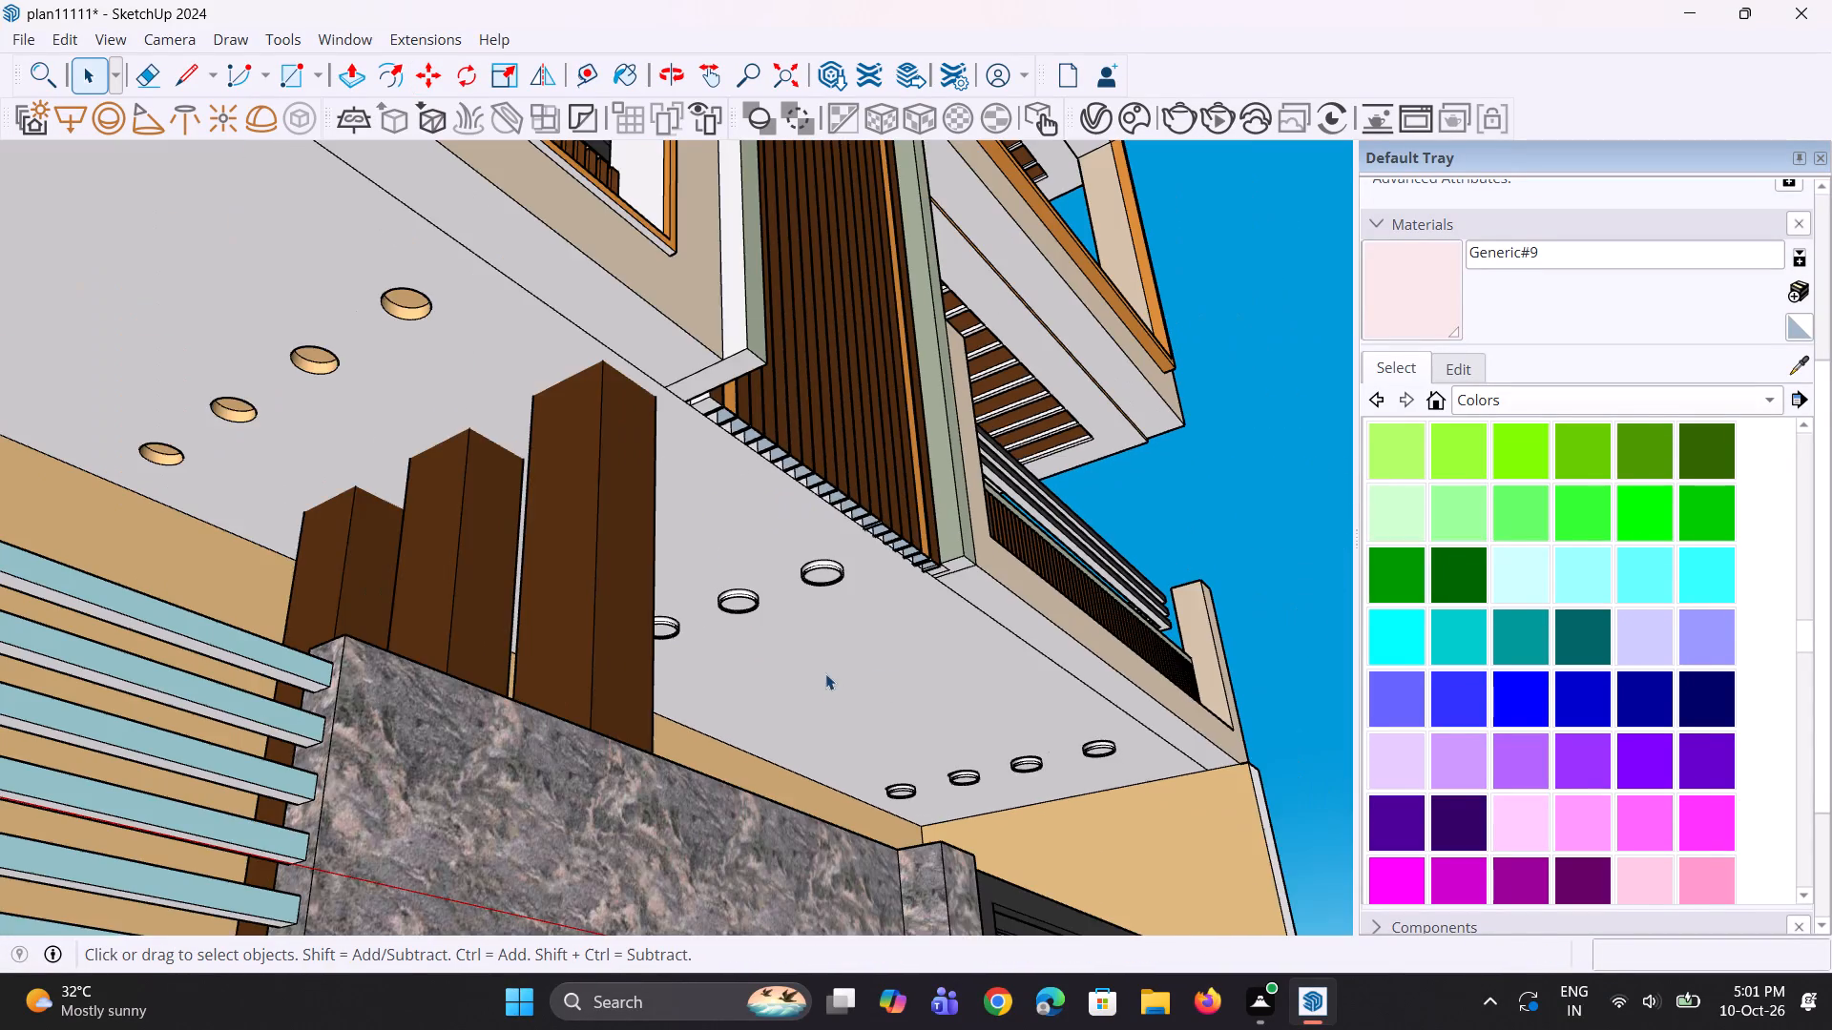
scroll(825, 673, "down", 3)
middle_click_drag(842, 670, 702, 686)
scroll(765, 592, "up", 2)
left_click(734, 583)
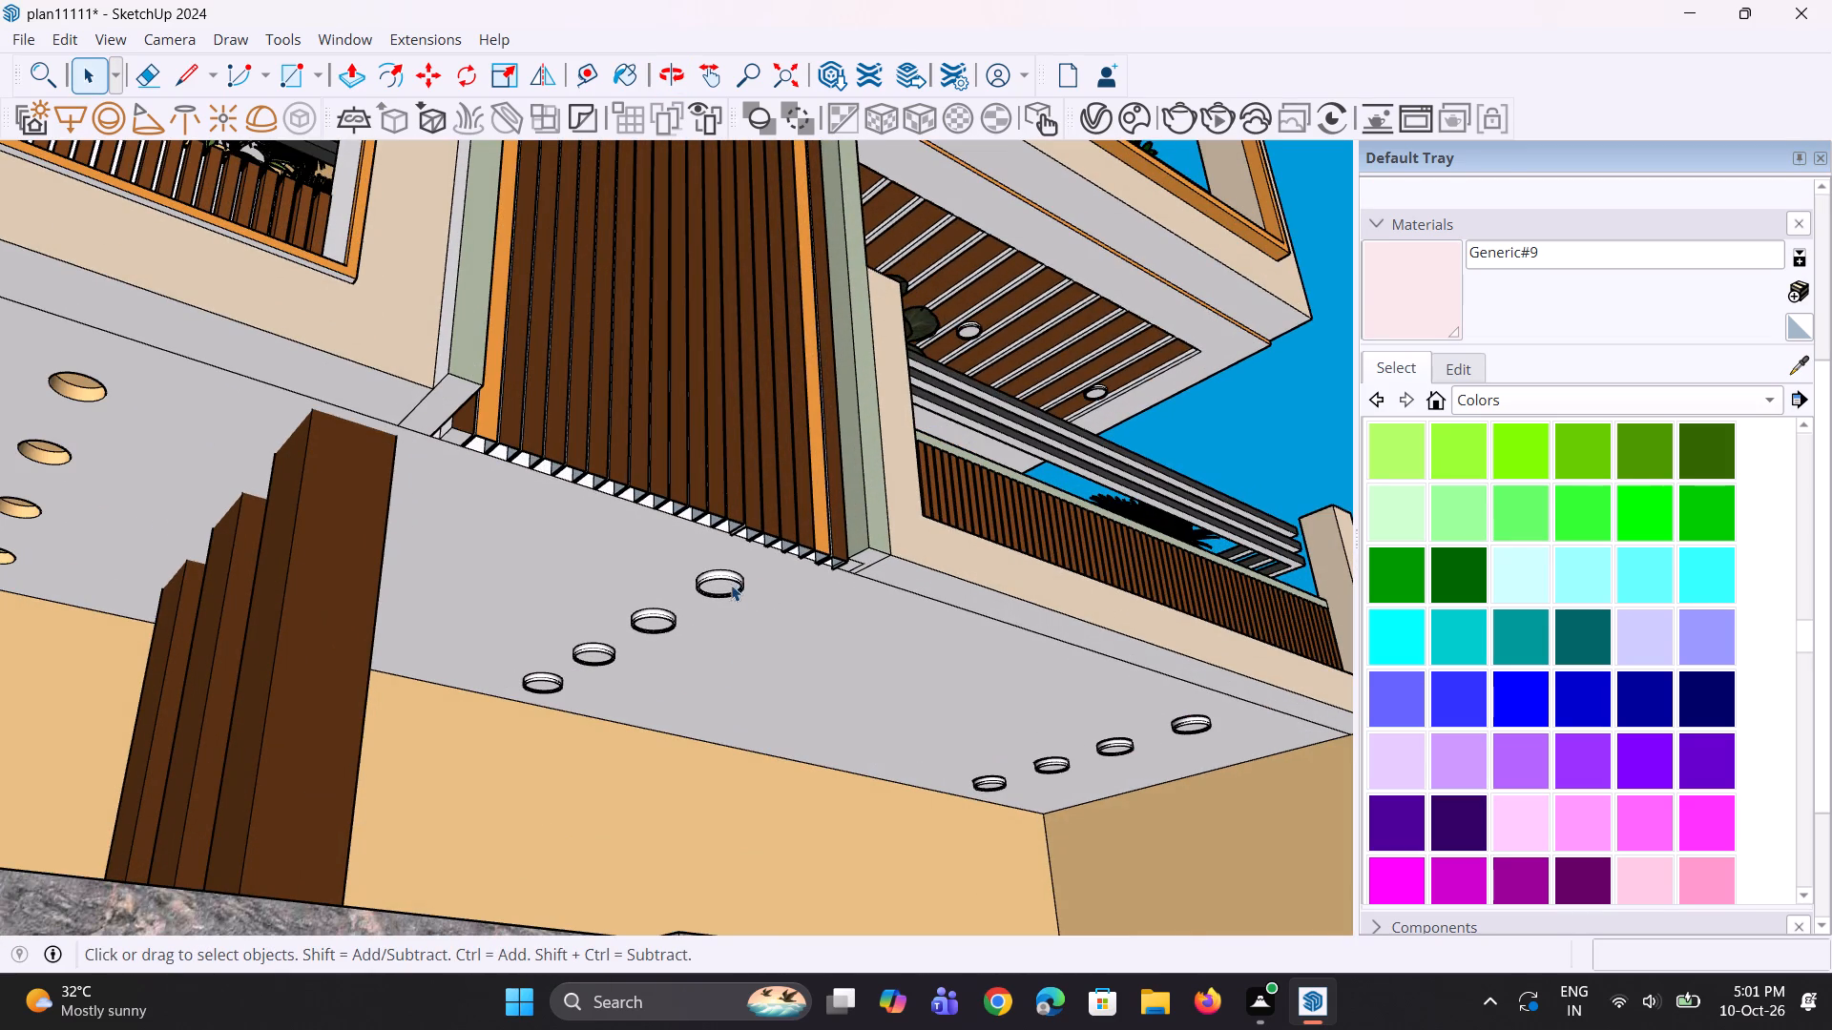
key("m")
left_click(698, 593)
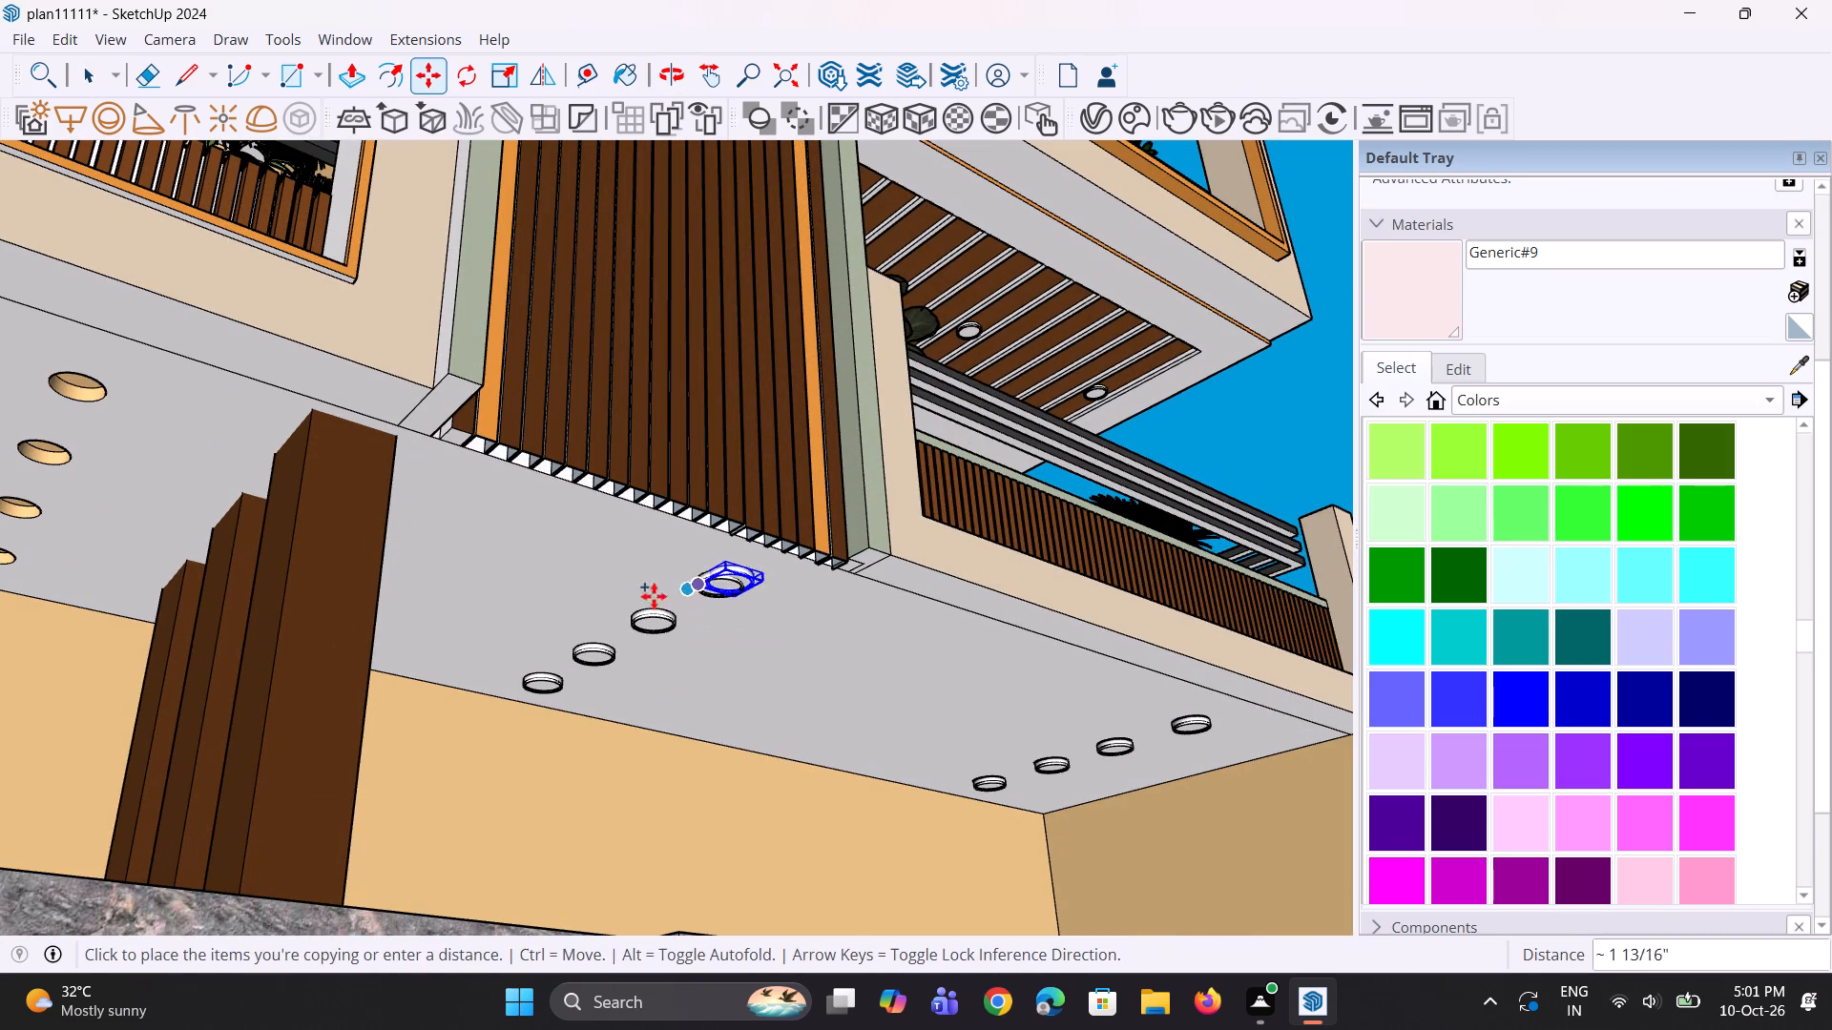
scroll(634, 627, "down", 5)
scroll(321, 542, "up", 8)
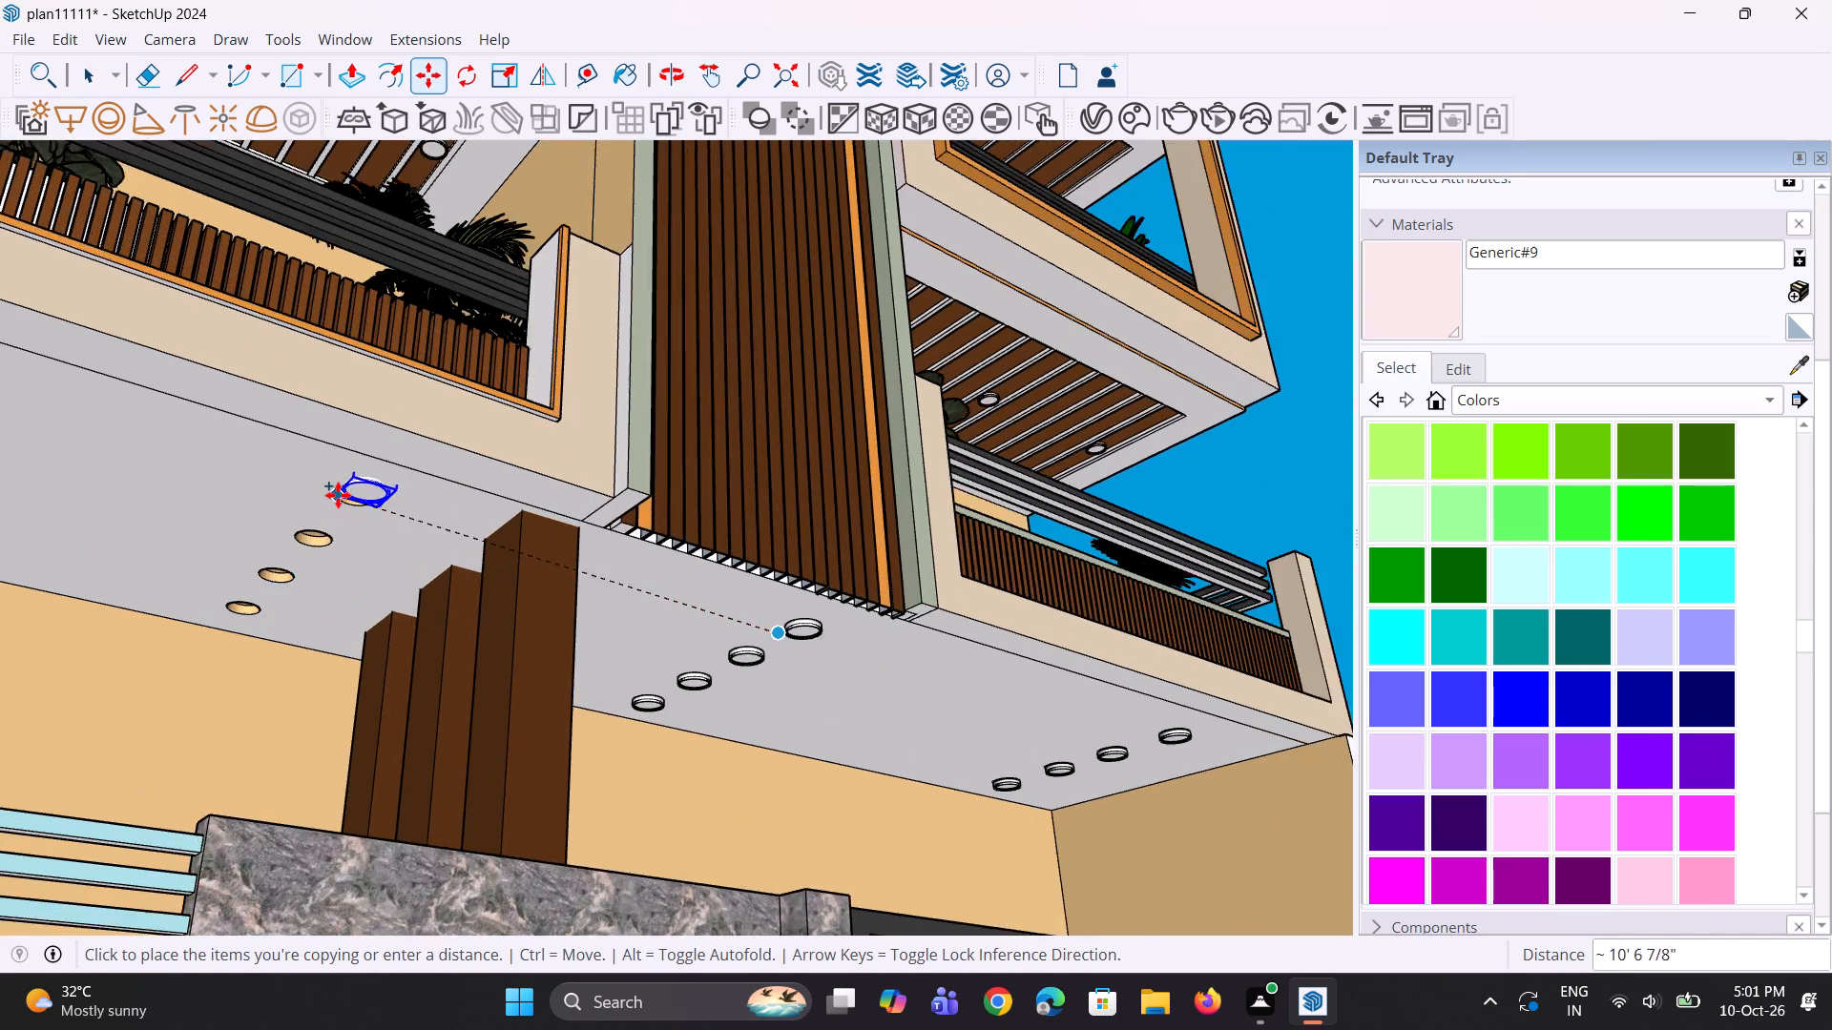
left_click(324, 505)
Copy the front light beside the columns about 2' 1 3/8" along the green axis to the second recess.
middle_click_drag(288, 593, 291, 593)
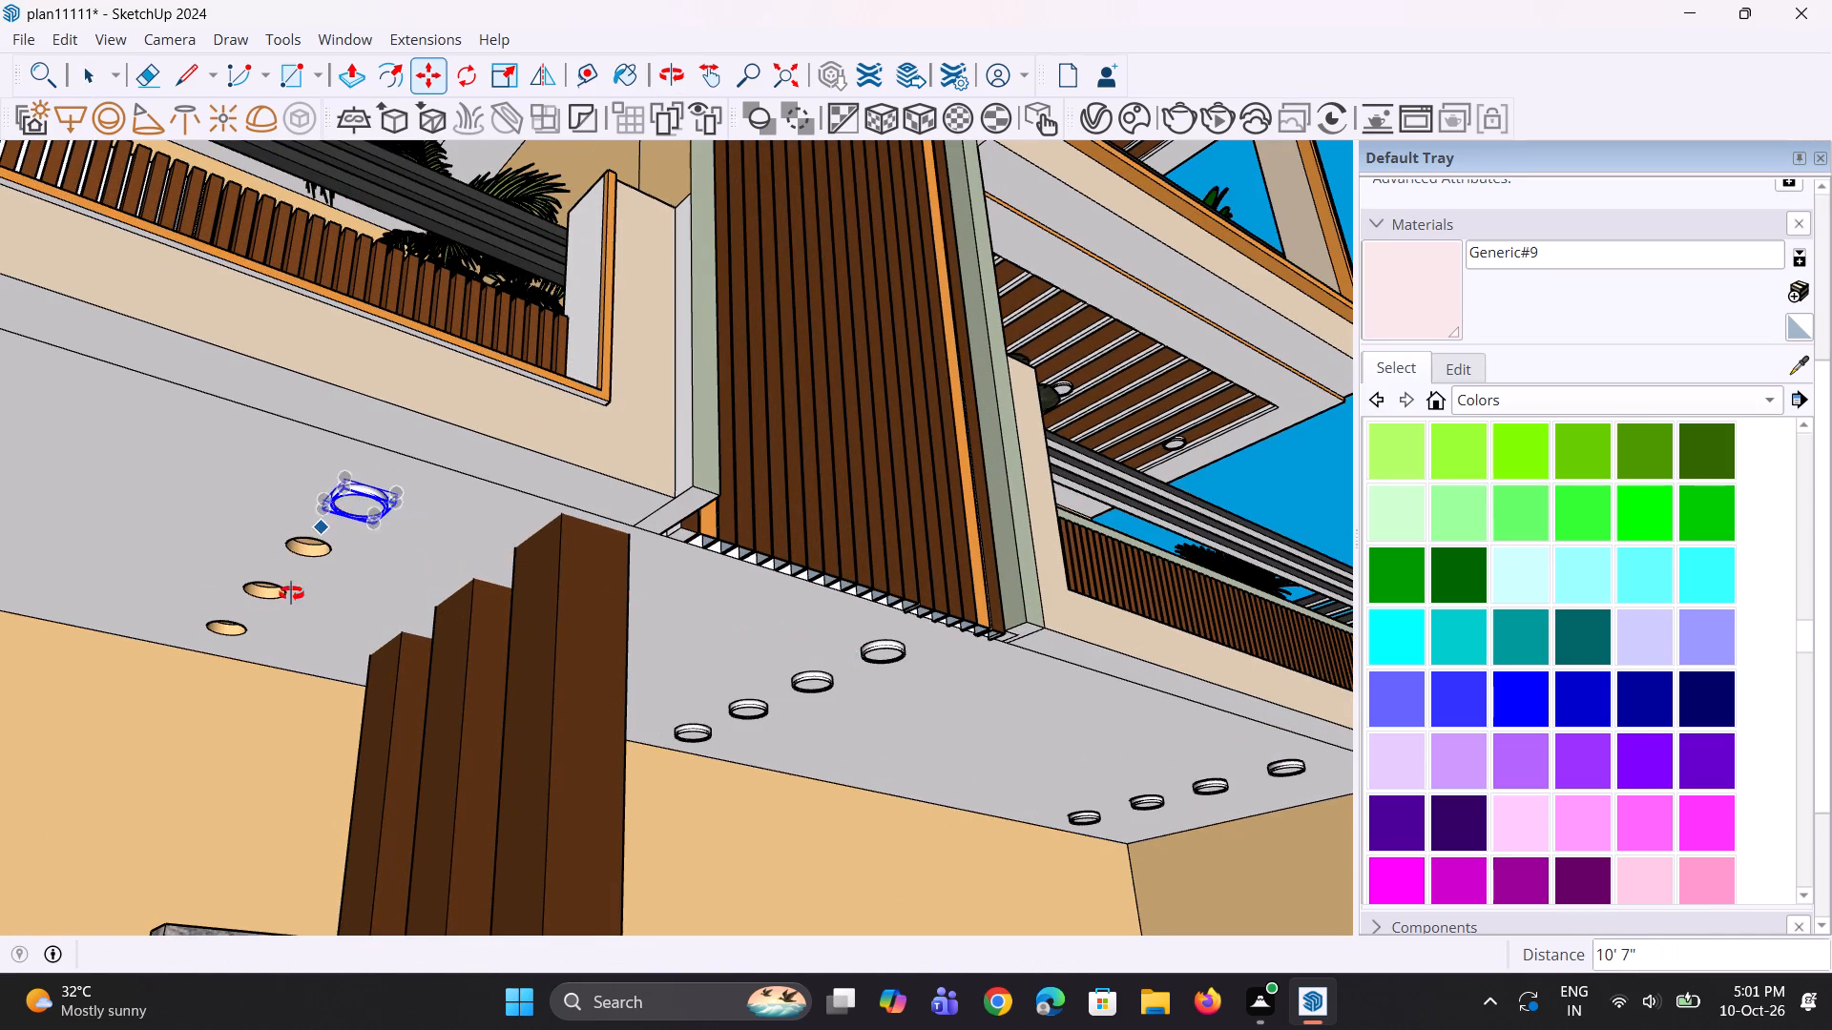
middle_click_drag(291, 593, 441, 604)
key("m")
scroll(458, 536, "up", 5)
left_click(572, 514)
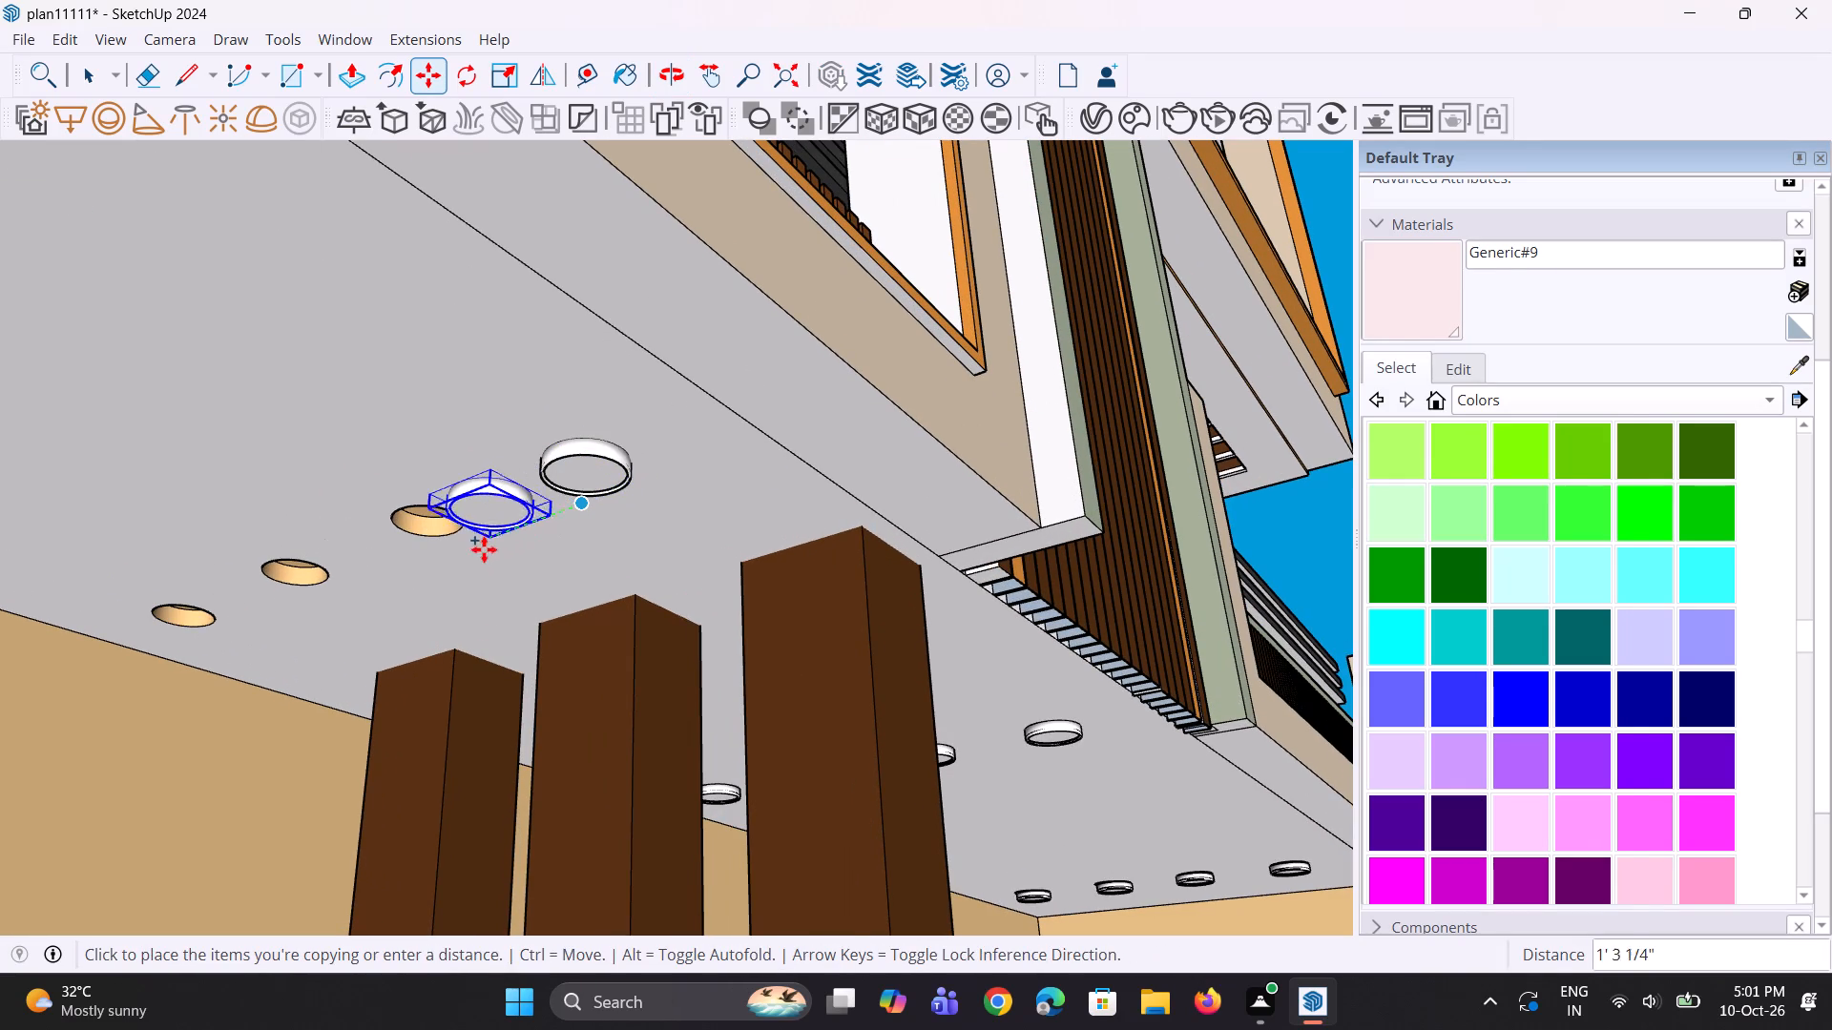
left_click(437, 571)
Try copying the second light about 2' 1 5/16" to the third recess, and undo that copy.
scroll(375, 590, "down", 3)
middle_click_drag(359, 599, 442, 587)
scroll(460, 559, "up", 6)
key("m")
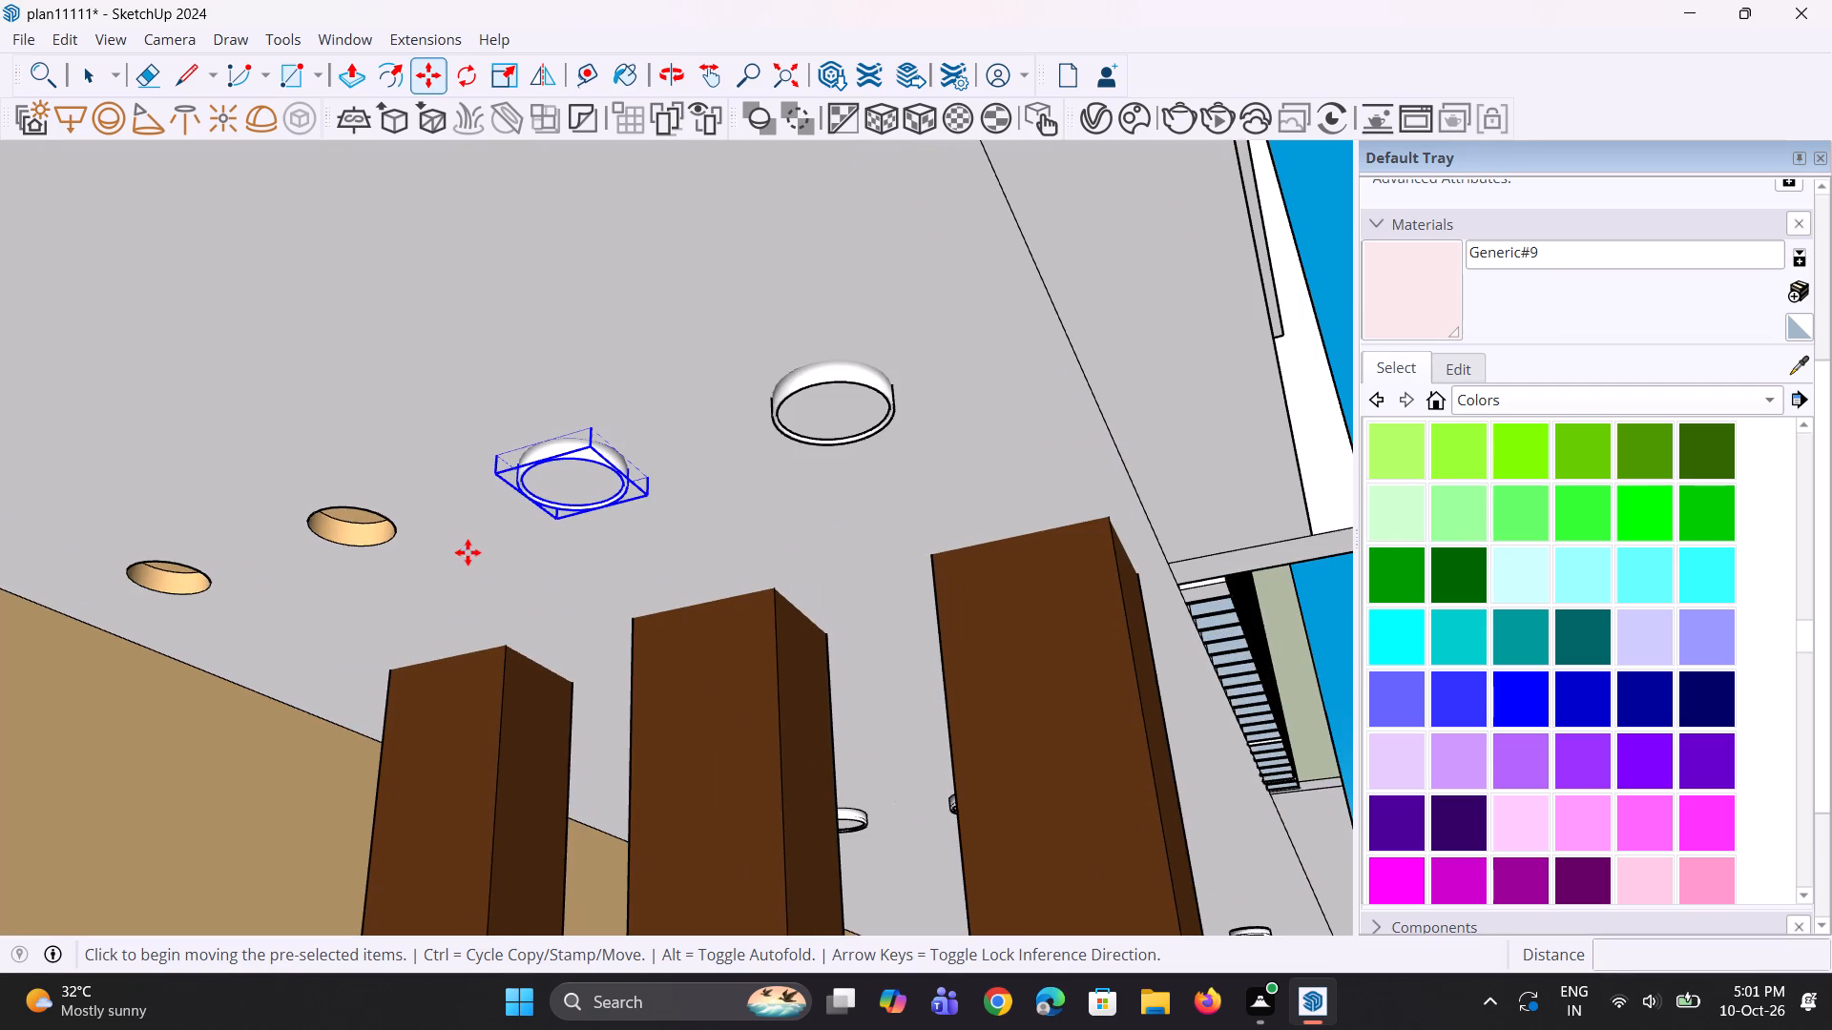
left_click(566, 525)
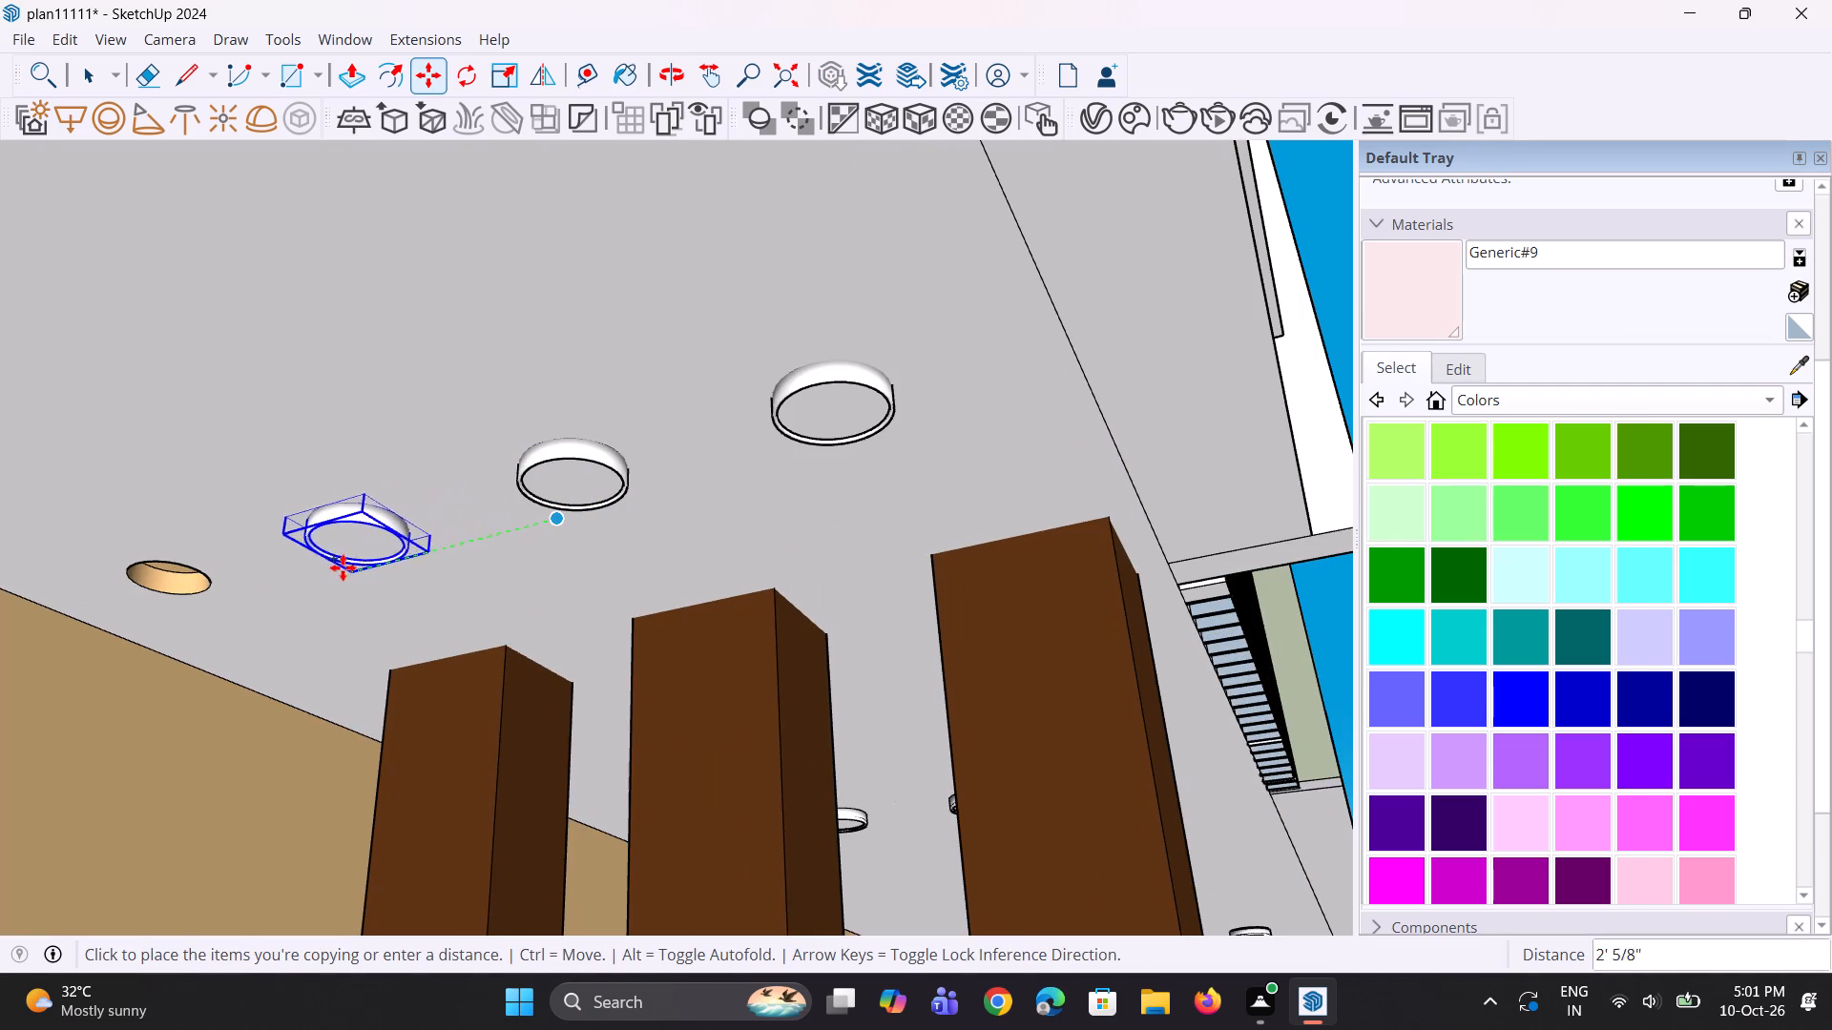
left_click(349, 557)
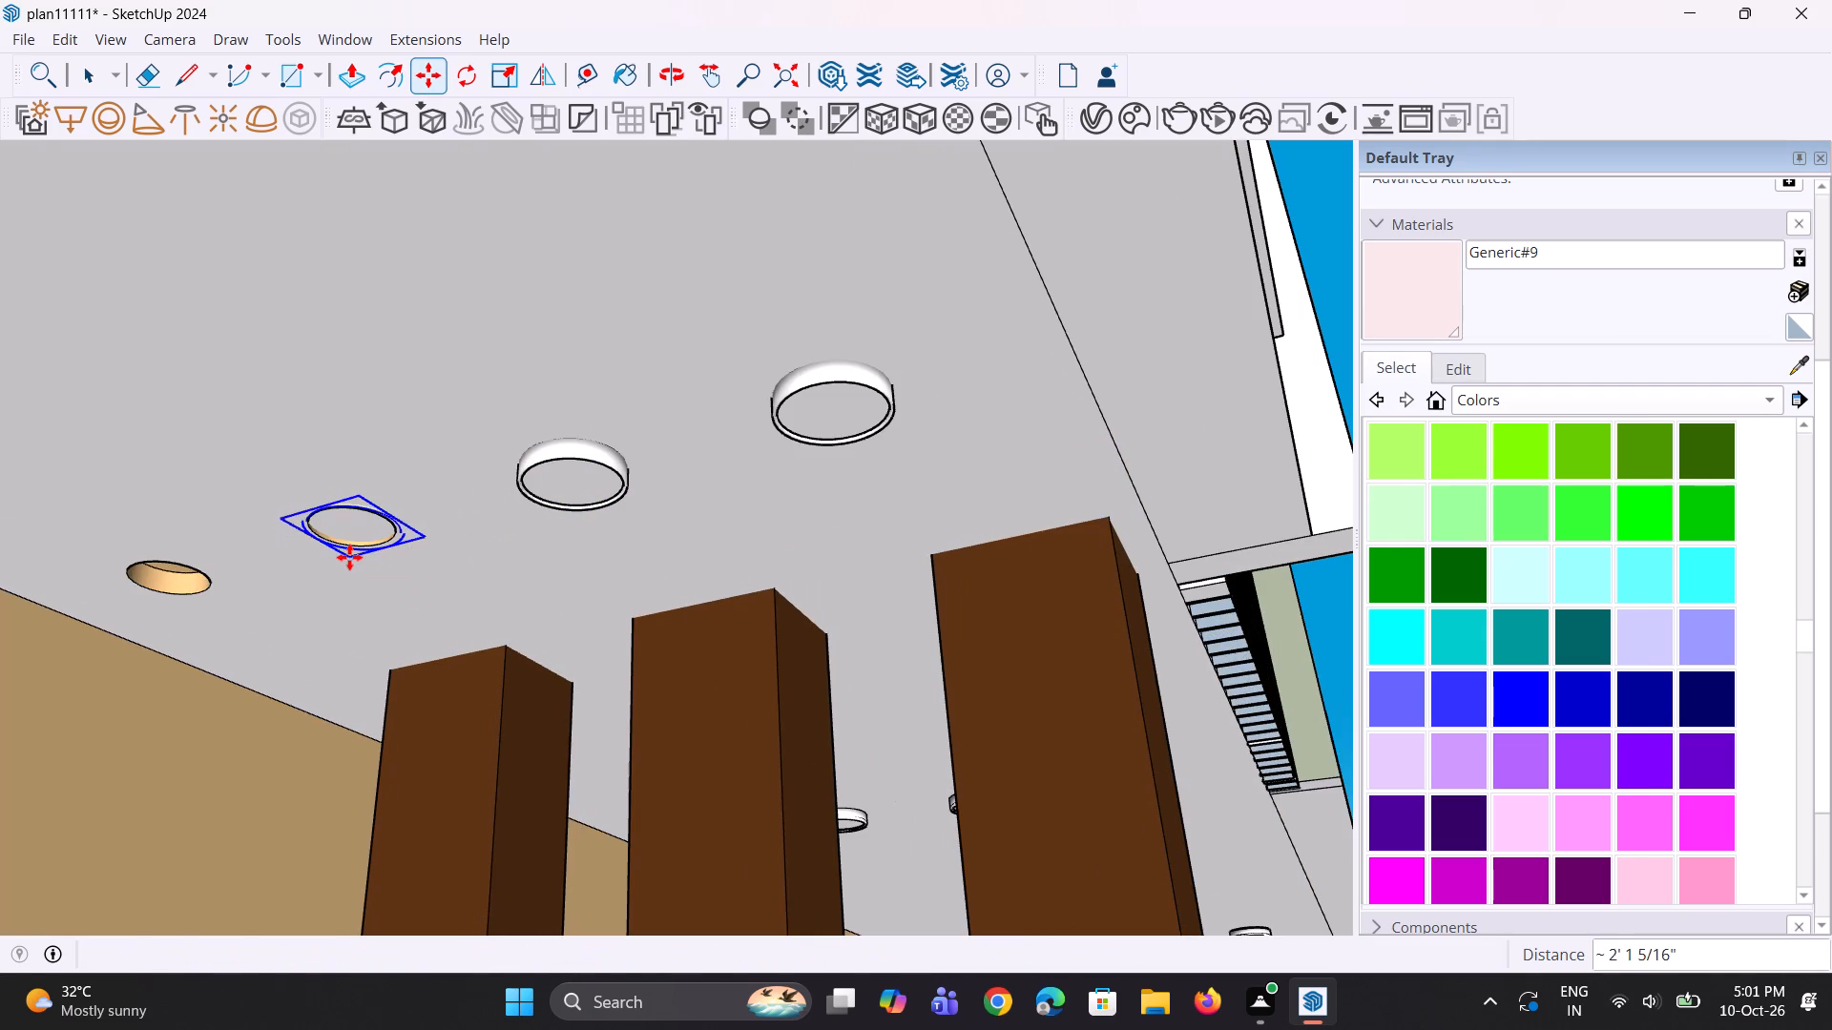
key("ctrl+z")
Copy the second light 2' 5/8" along the green axis to the third recess behind it.
key("space")
left_click(538, 509)
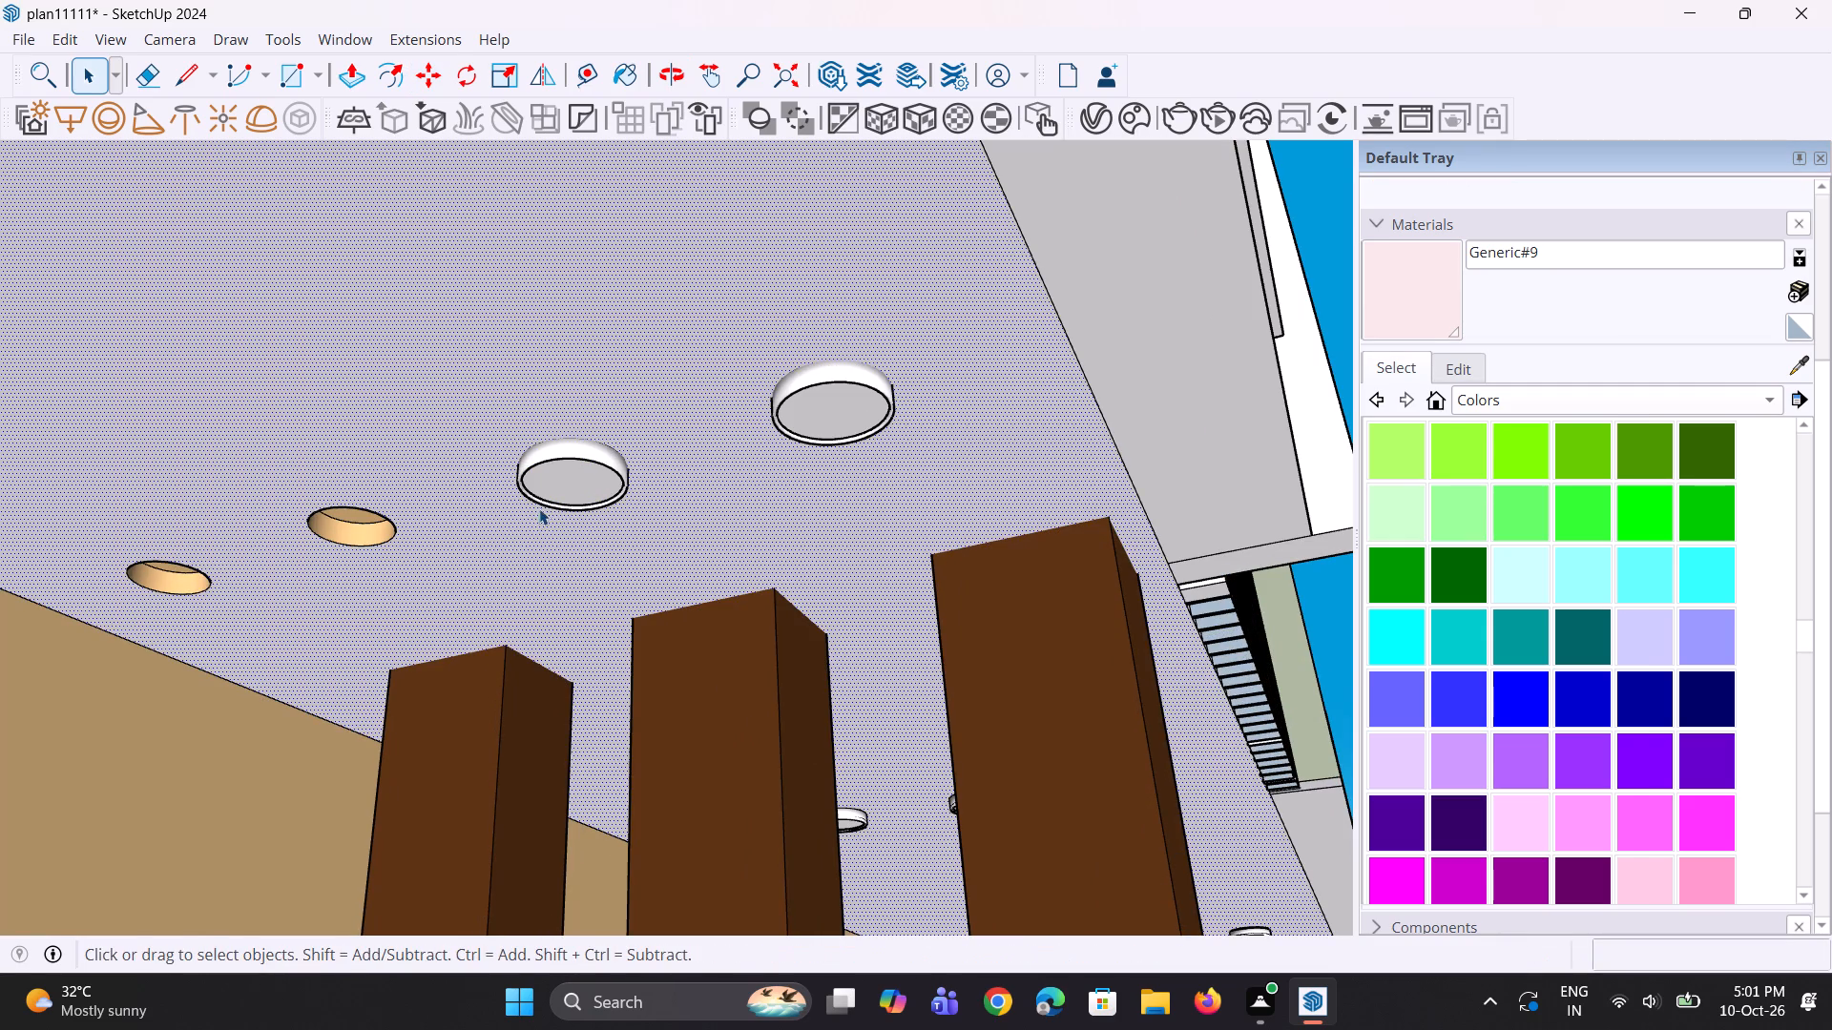
left_click(547, 503)
scroll(547, 503, "up", 1)
key("m")
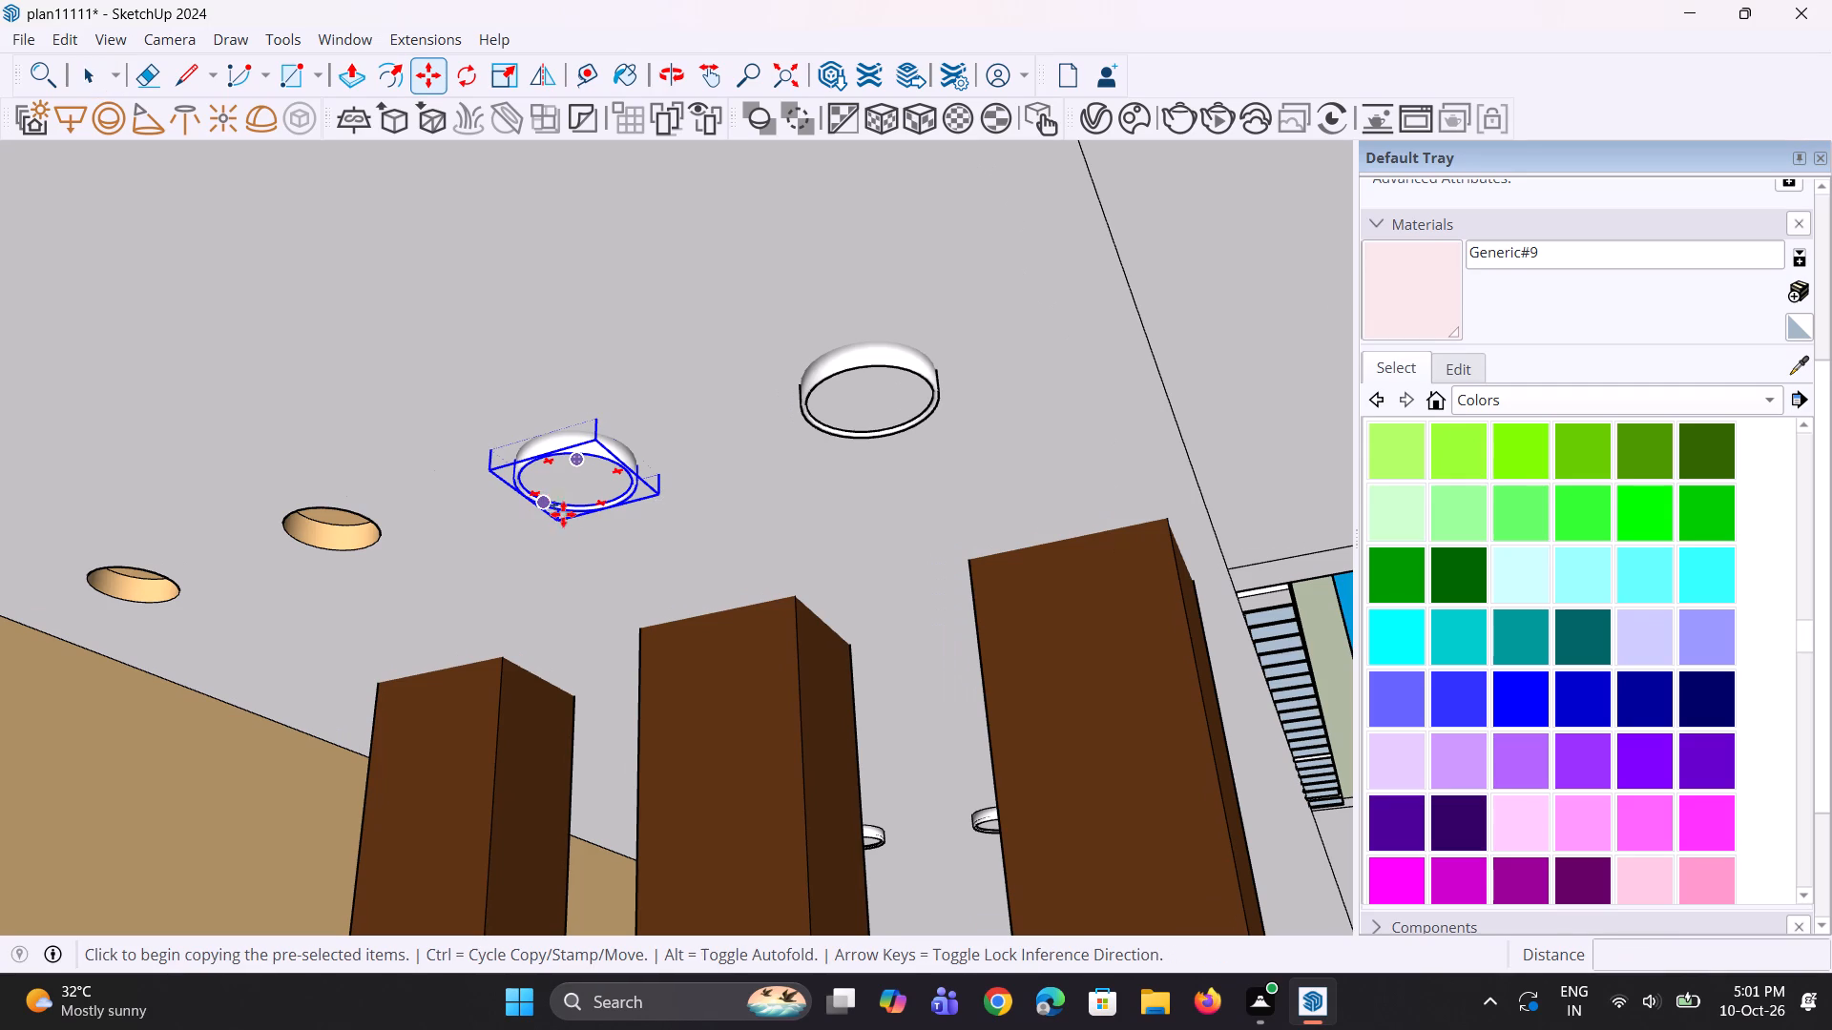
left_click(564, 527)
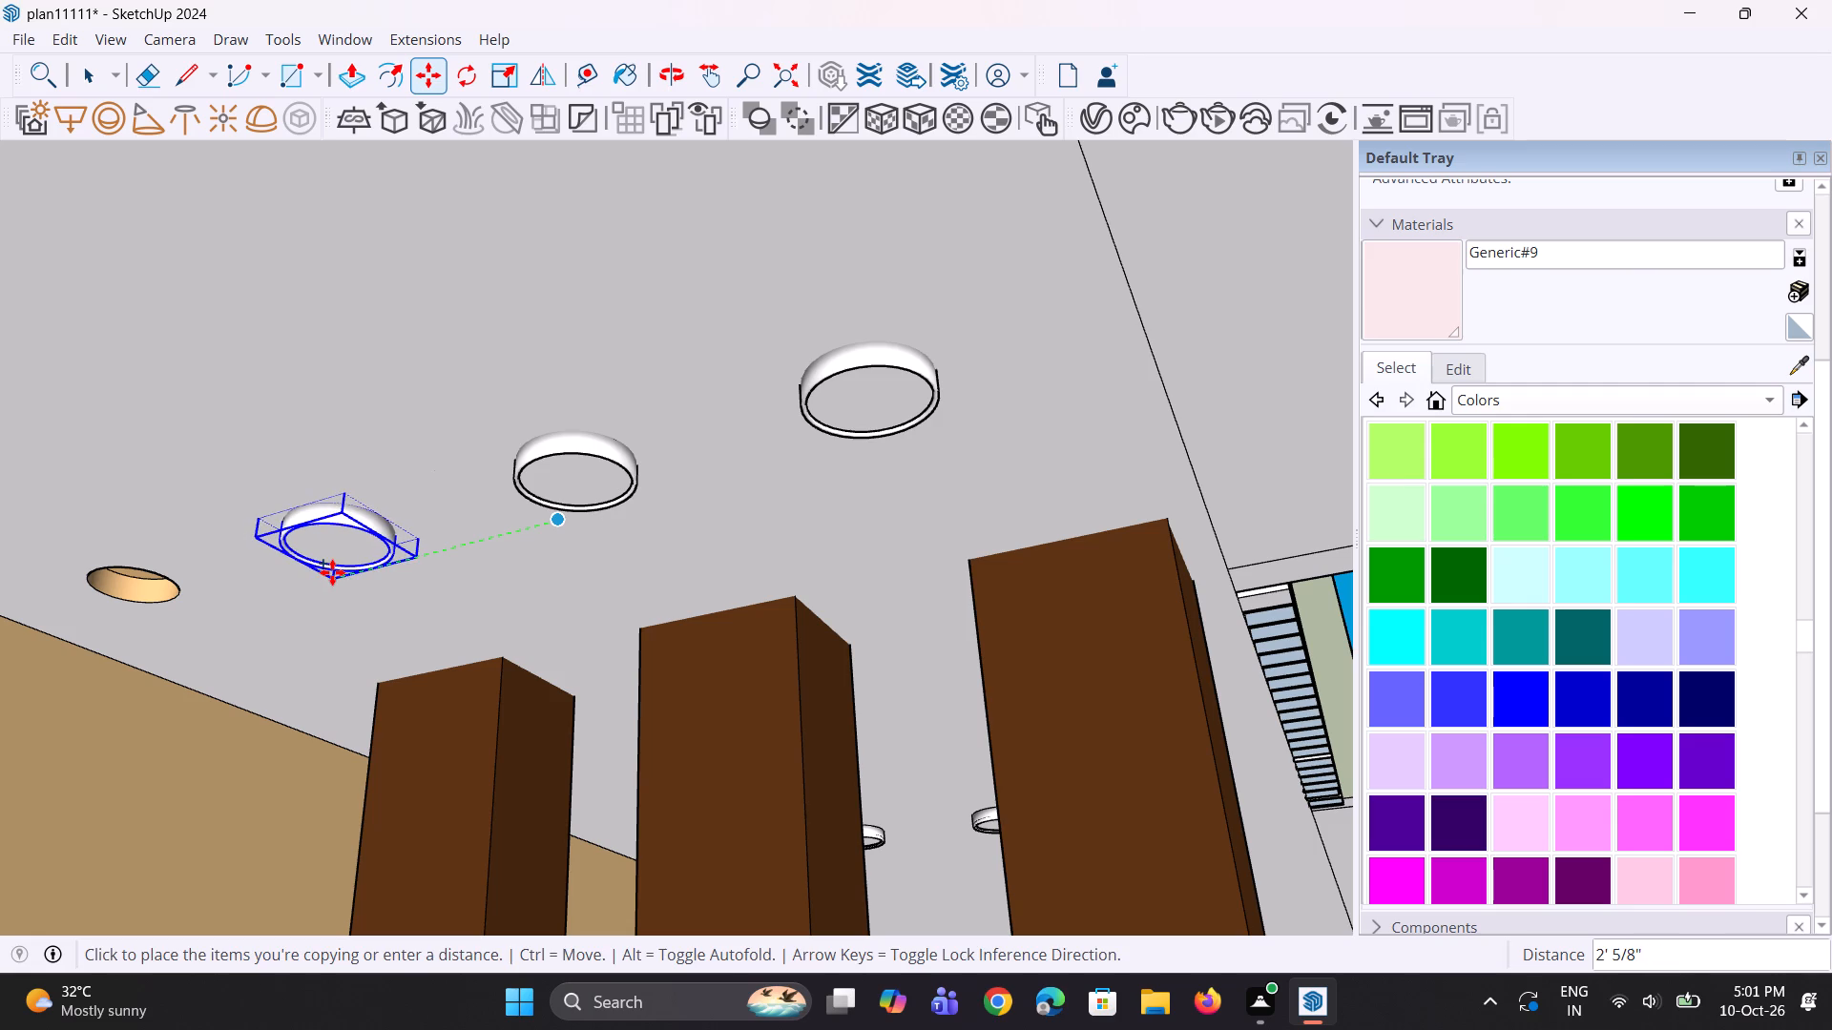
left_click(332, 572)
Copy the third light 2' 1 9/16" along the green axis to the rearmost recess and clear the selection.
key("m")
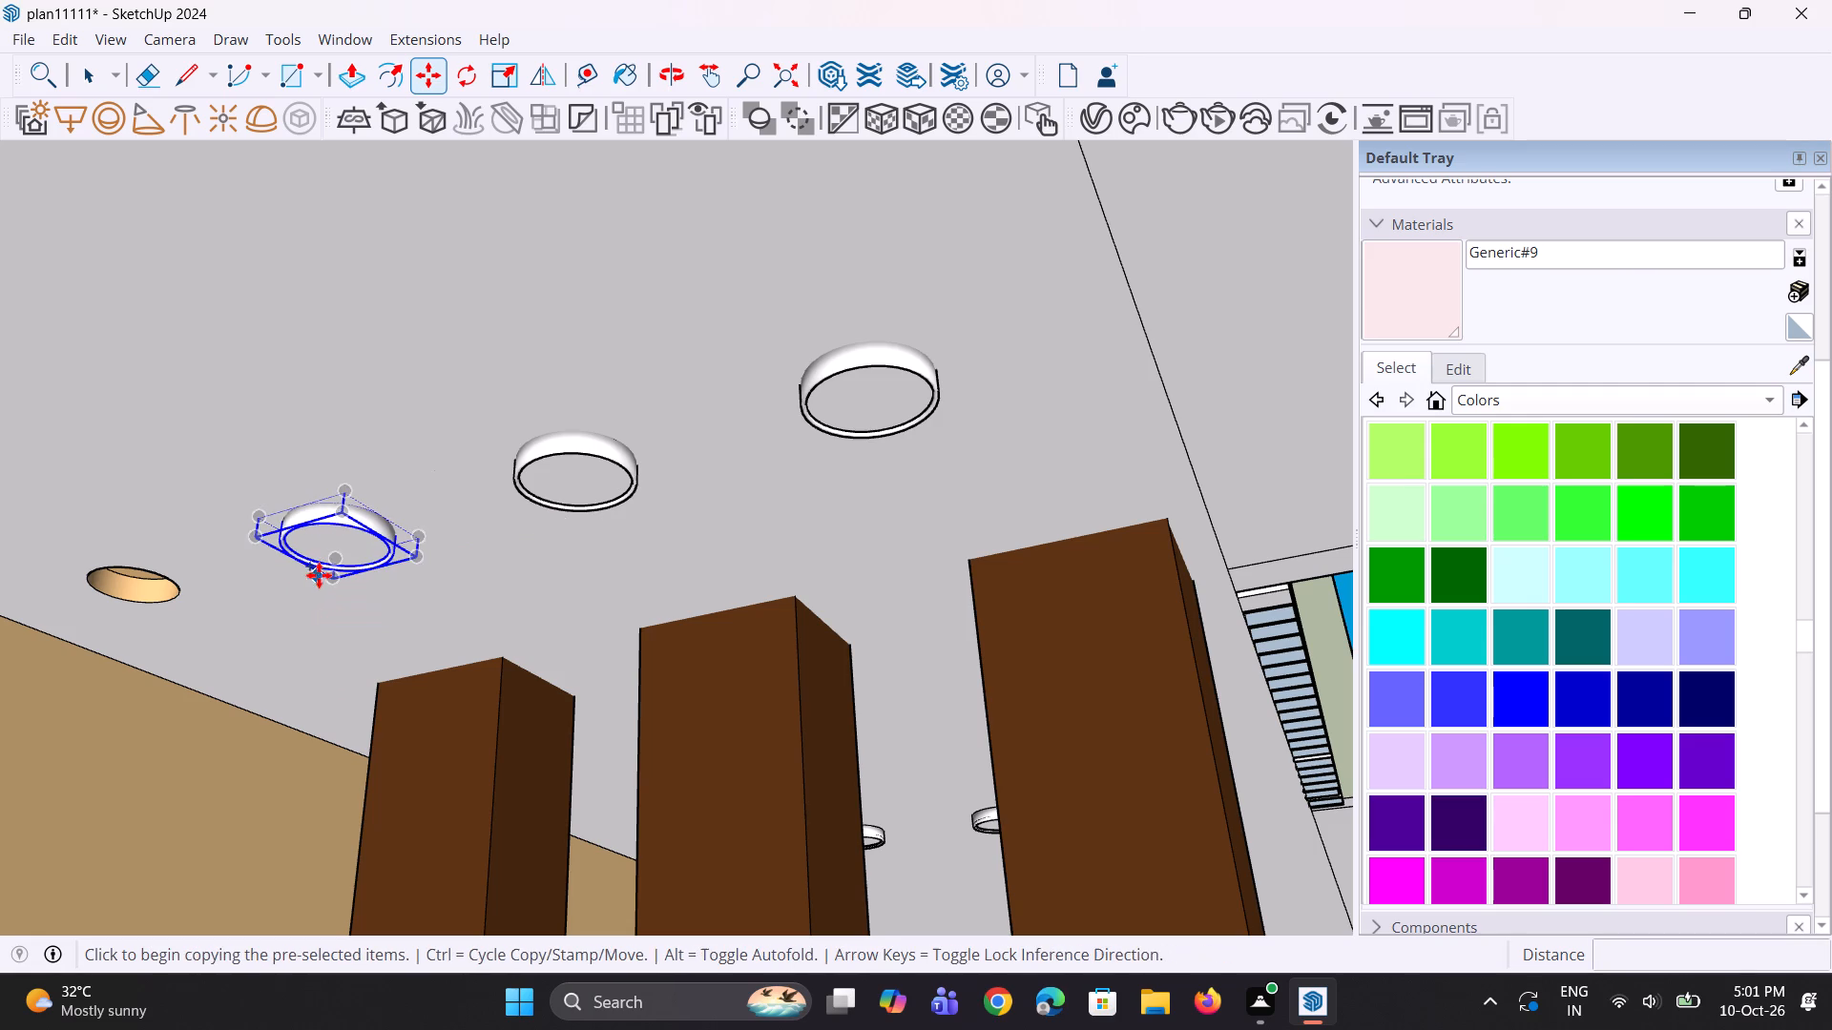
left_click(333, 580)
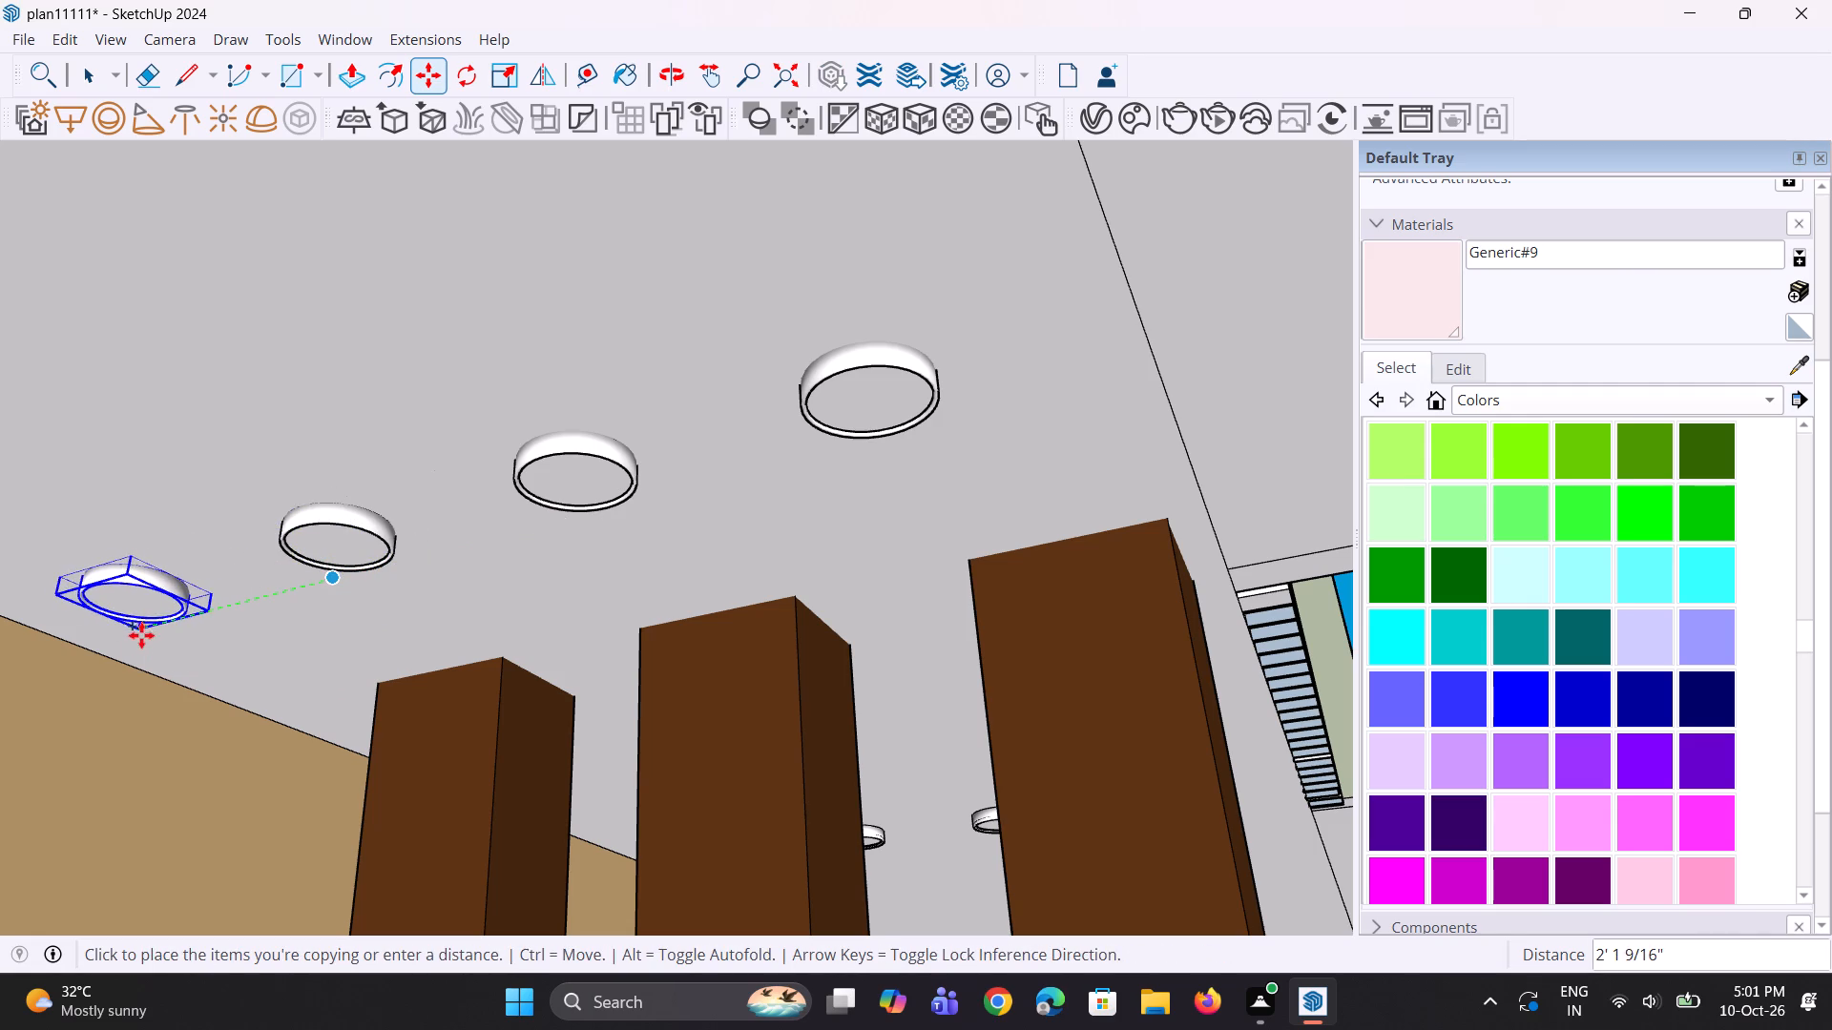
left_click(142, 634)
scroll(411, 563, "down", 10)
middle_click_drag(627, 685, 576, 674)
key("space")
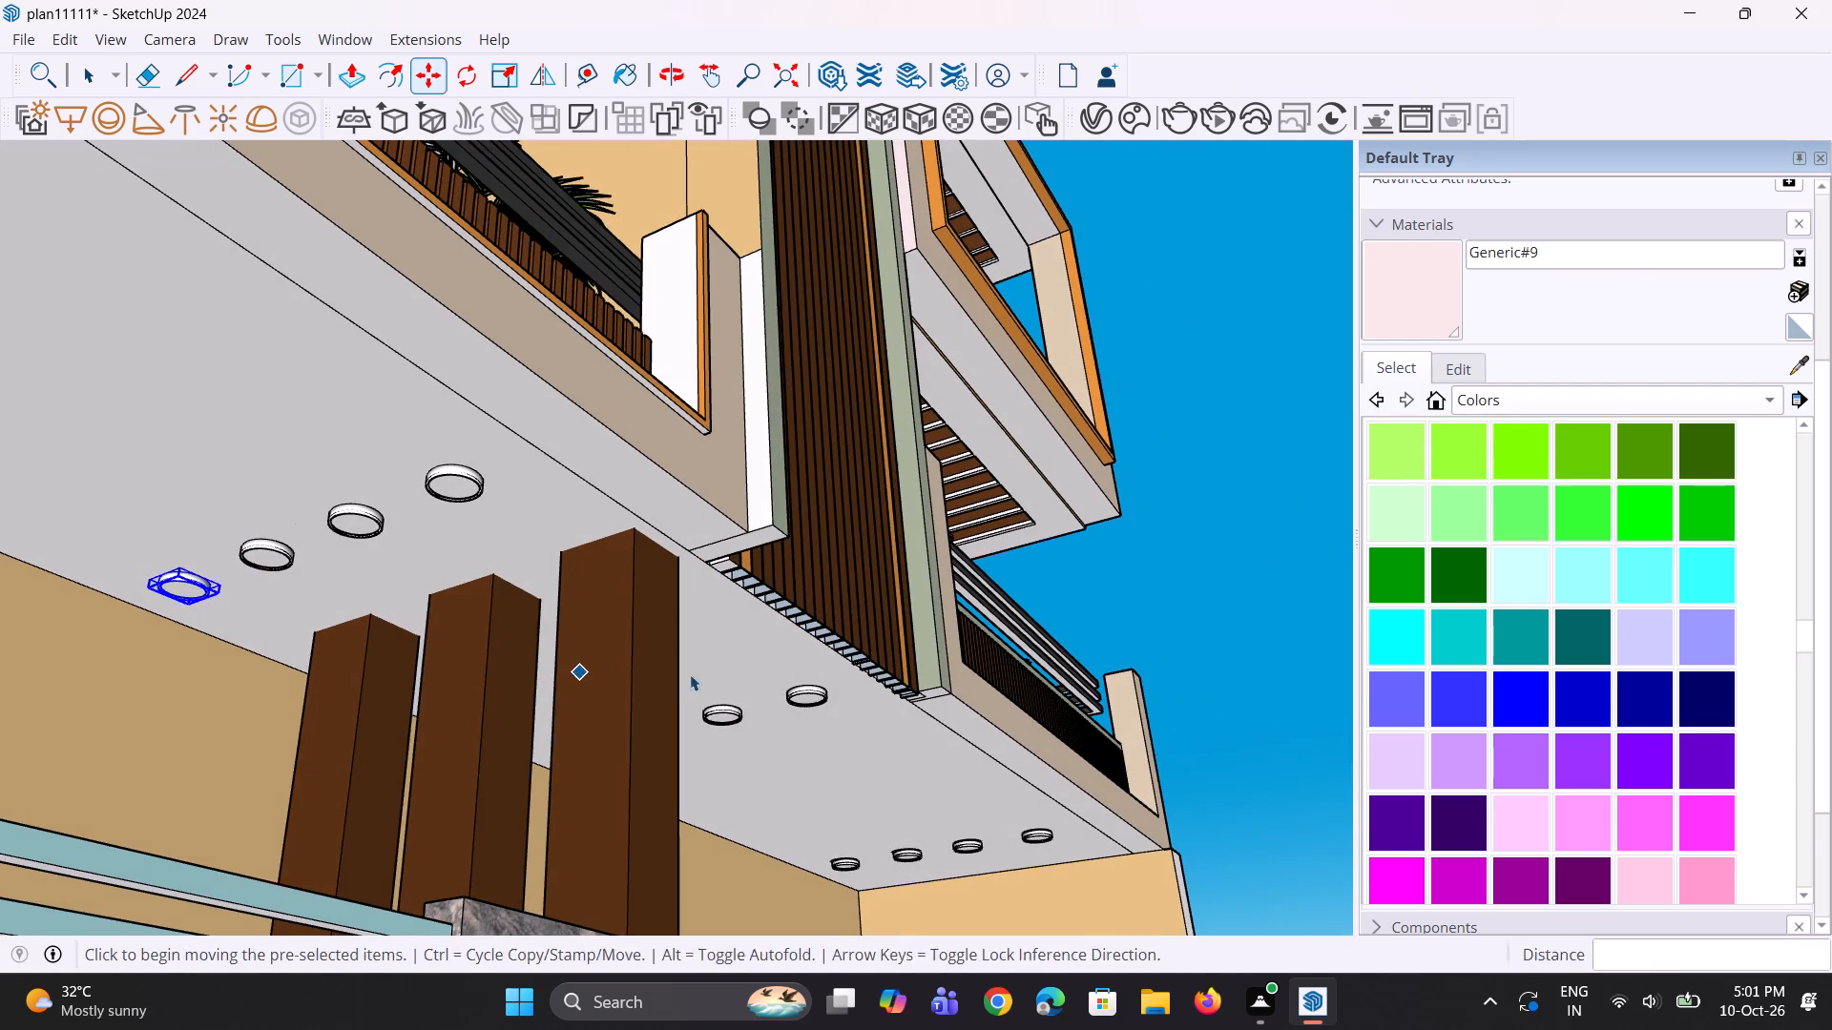
key("space")
left_click(1324, 650)
Copy this row's front light 7' 5 7/16" along the red axis to the front recess of the last empty row.
scroll(822, 697, "down", 4)
middle_click_drag(450, 622, 60, 575)
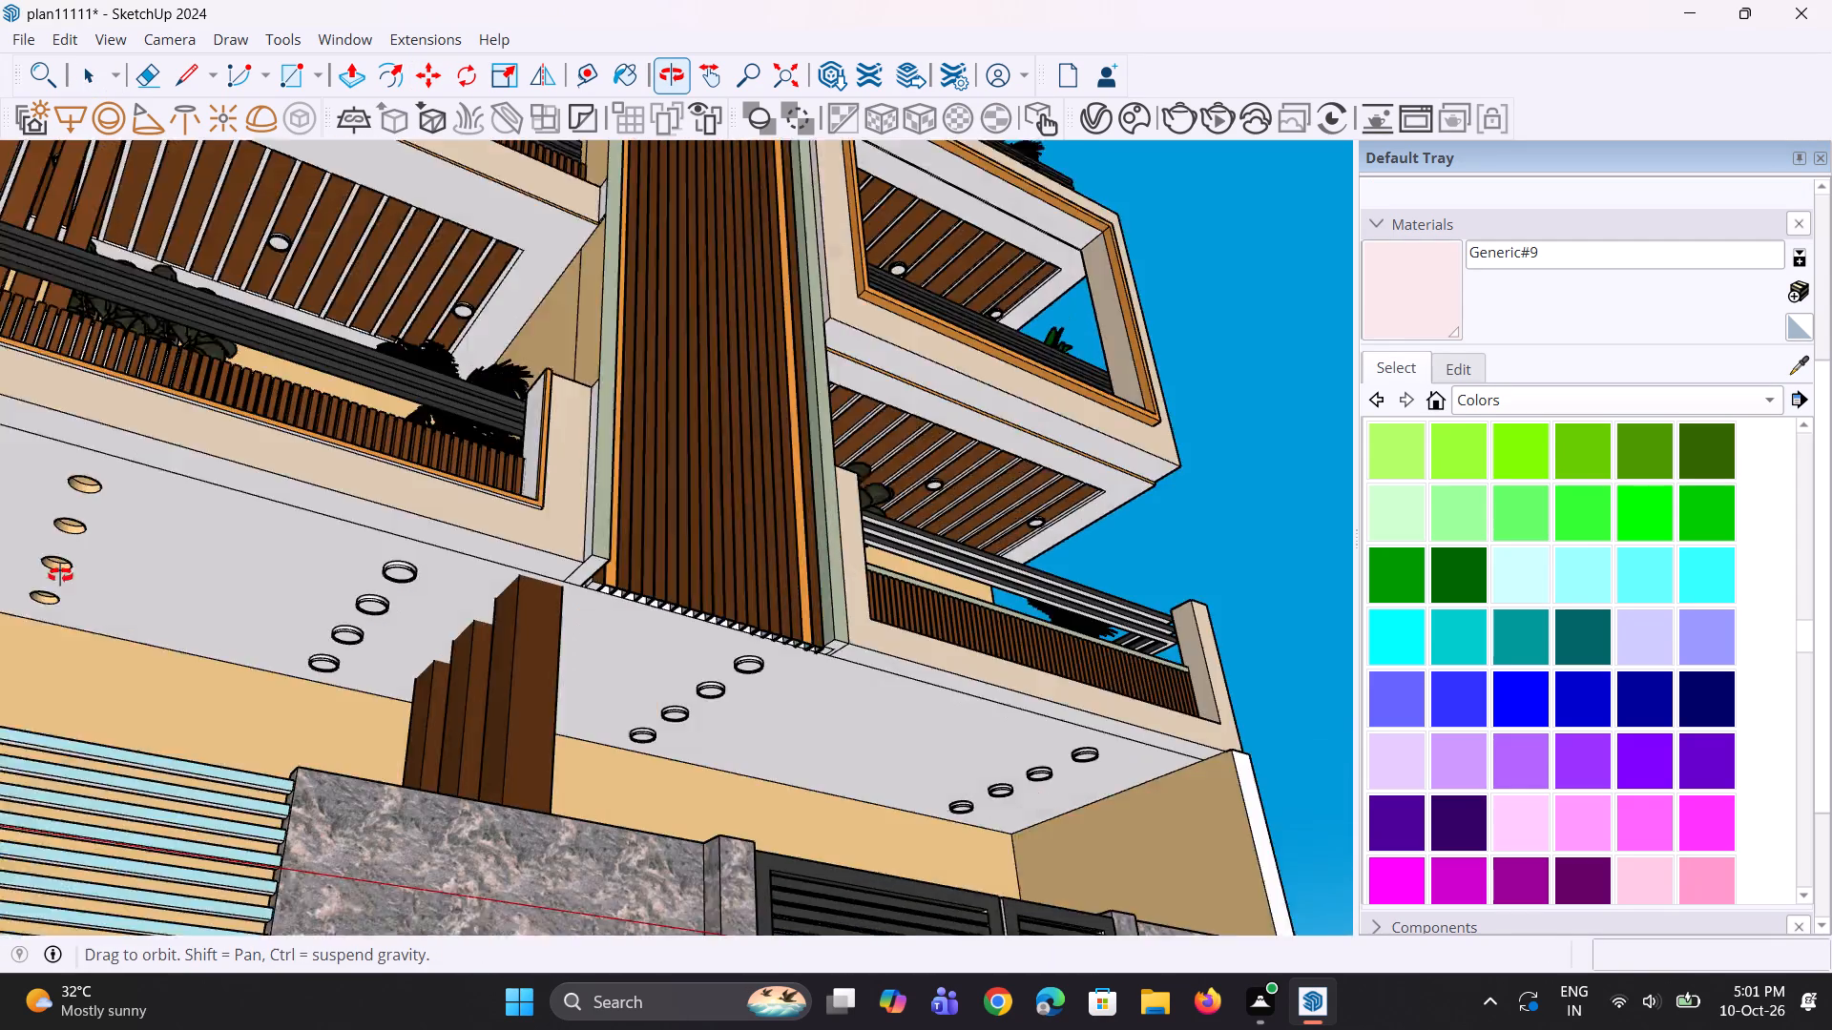
middle_click_drag(60, 575, 59, 575)
scroll(641, 710, "down", 5)
scroll(99, 704, "up", 4)
scroll(212, 662, "up", 4)
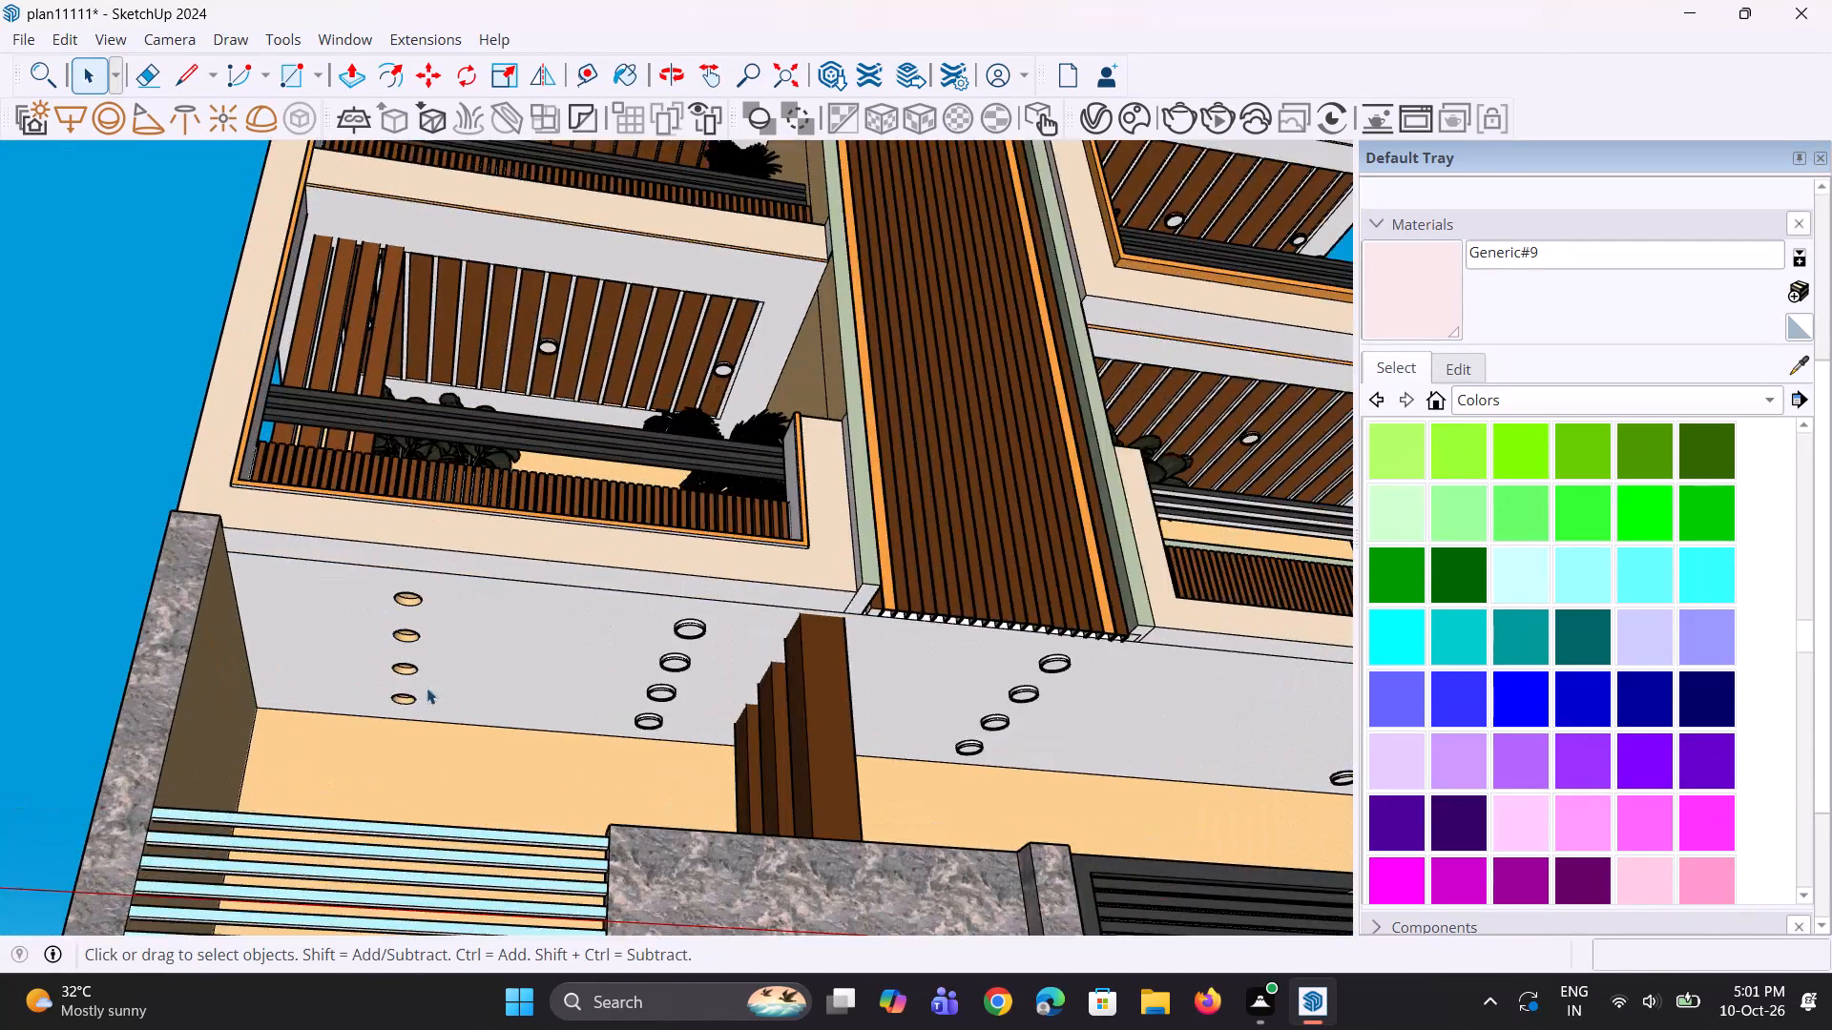
scroll(427, 688, "up", 3)
left_click(841, 591)
scroll(766, 644, "up", 3)
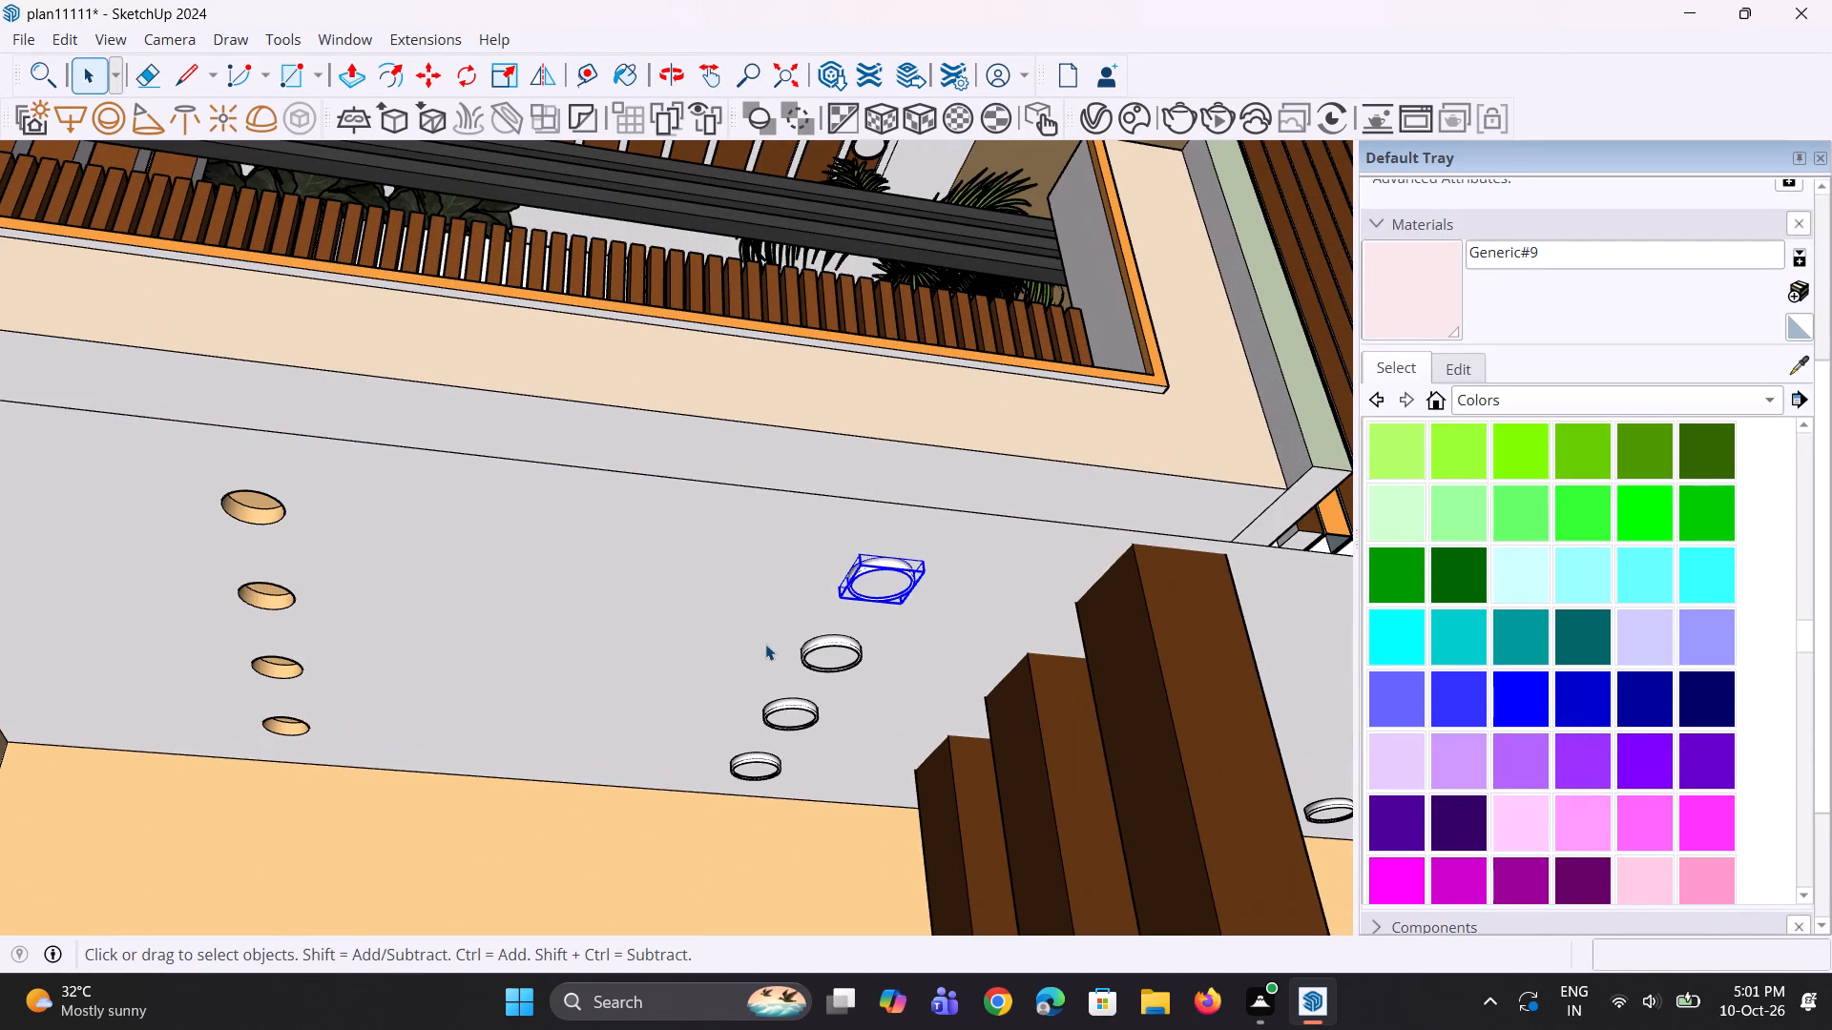
key("m")
left_click(838, 596)
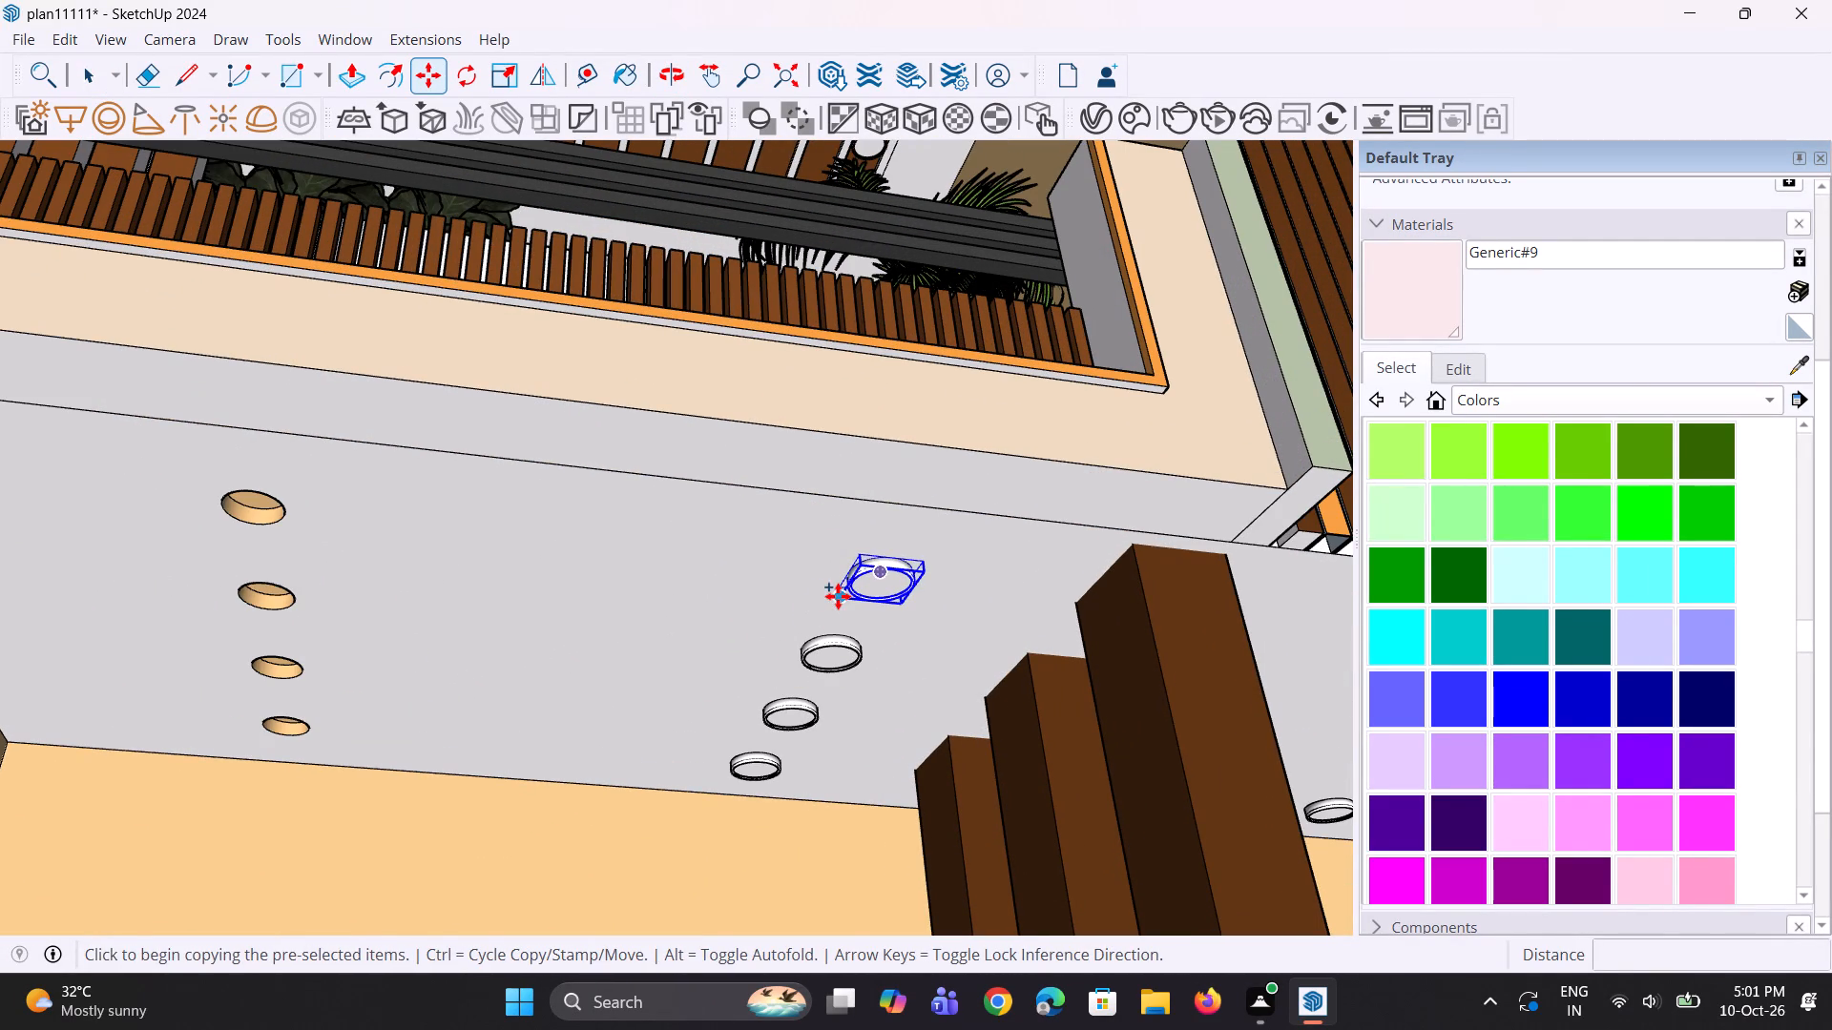
scroll(232, 530, "up", 1)
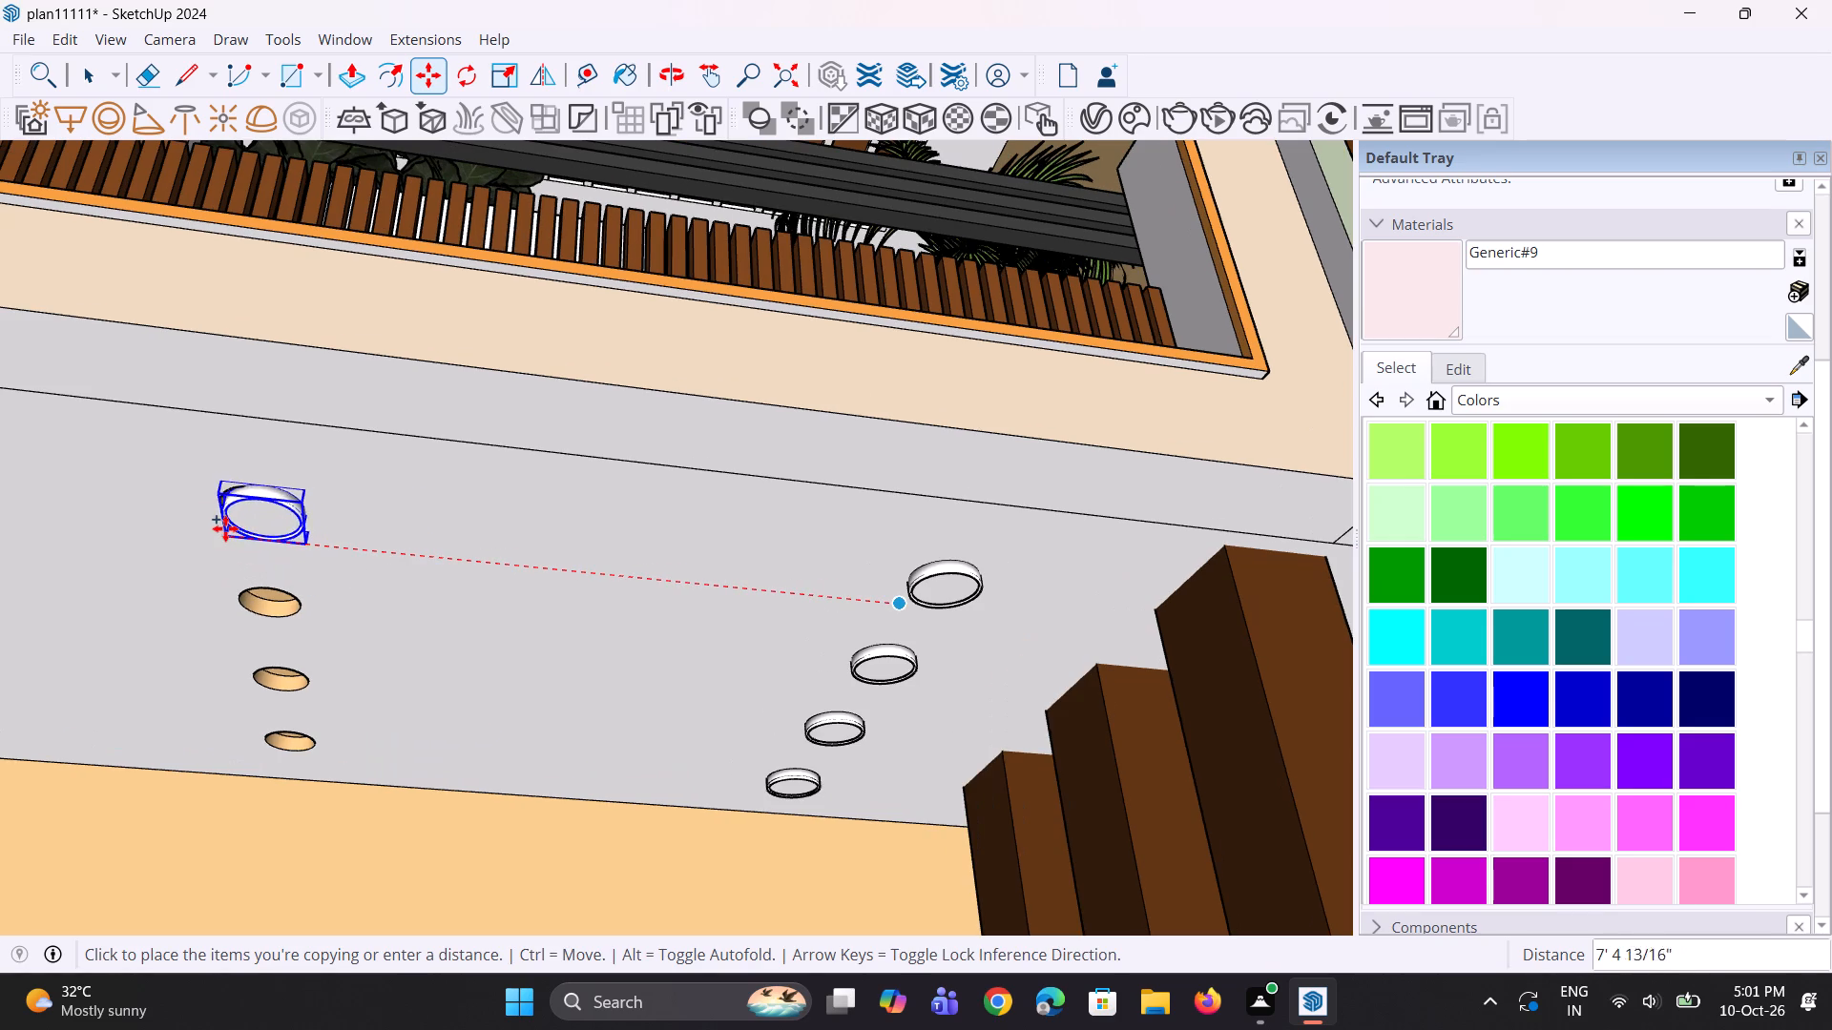
left_click(223, 524)
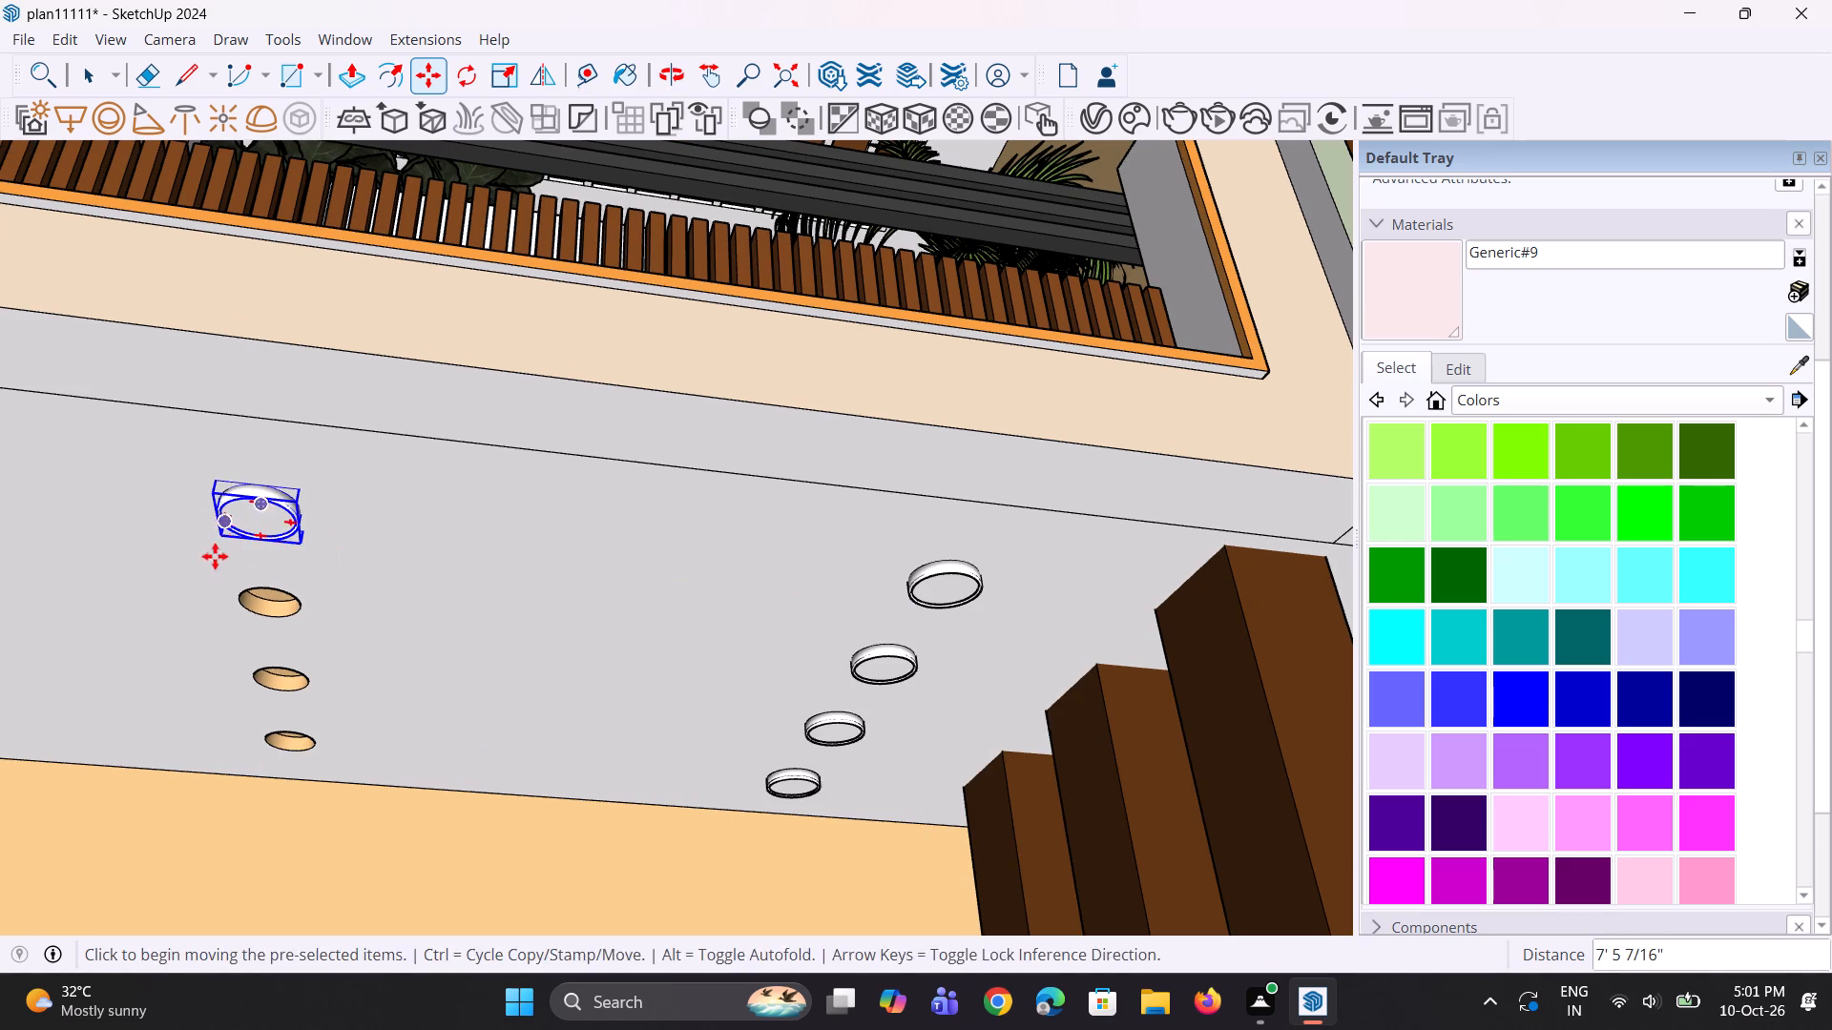
Copy the last row's front light 2' 1 1/16" along the green axis to the second recess behind it.
scroll(217, 559, "up", 1)
middle_click_drag(229, 559, 549, 627)
scroll(522, 566, "up", 1)
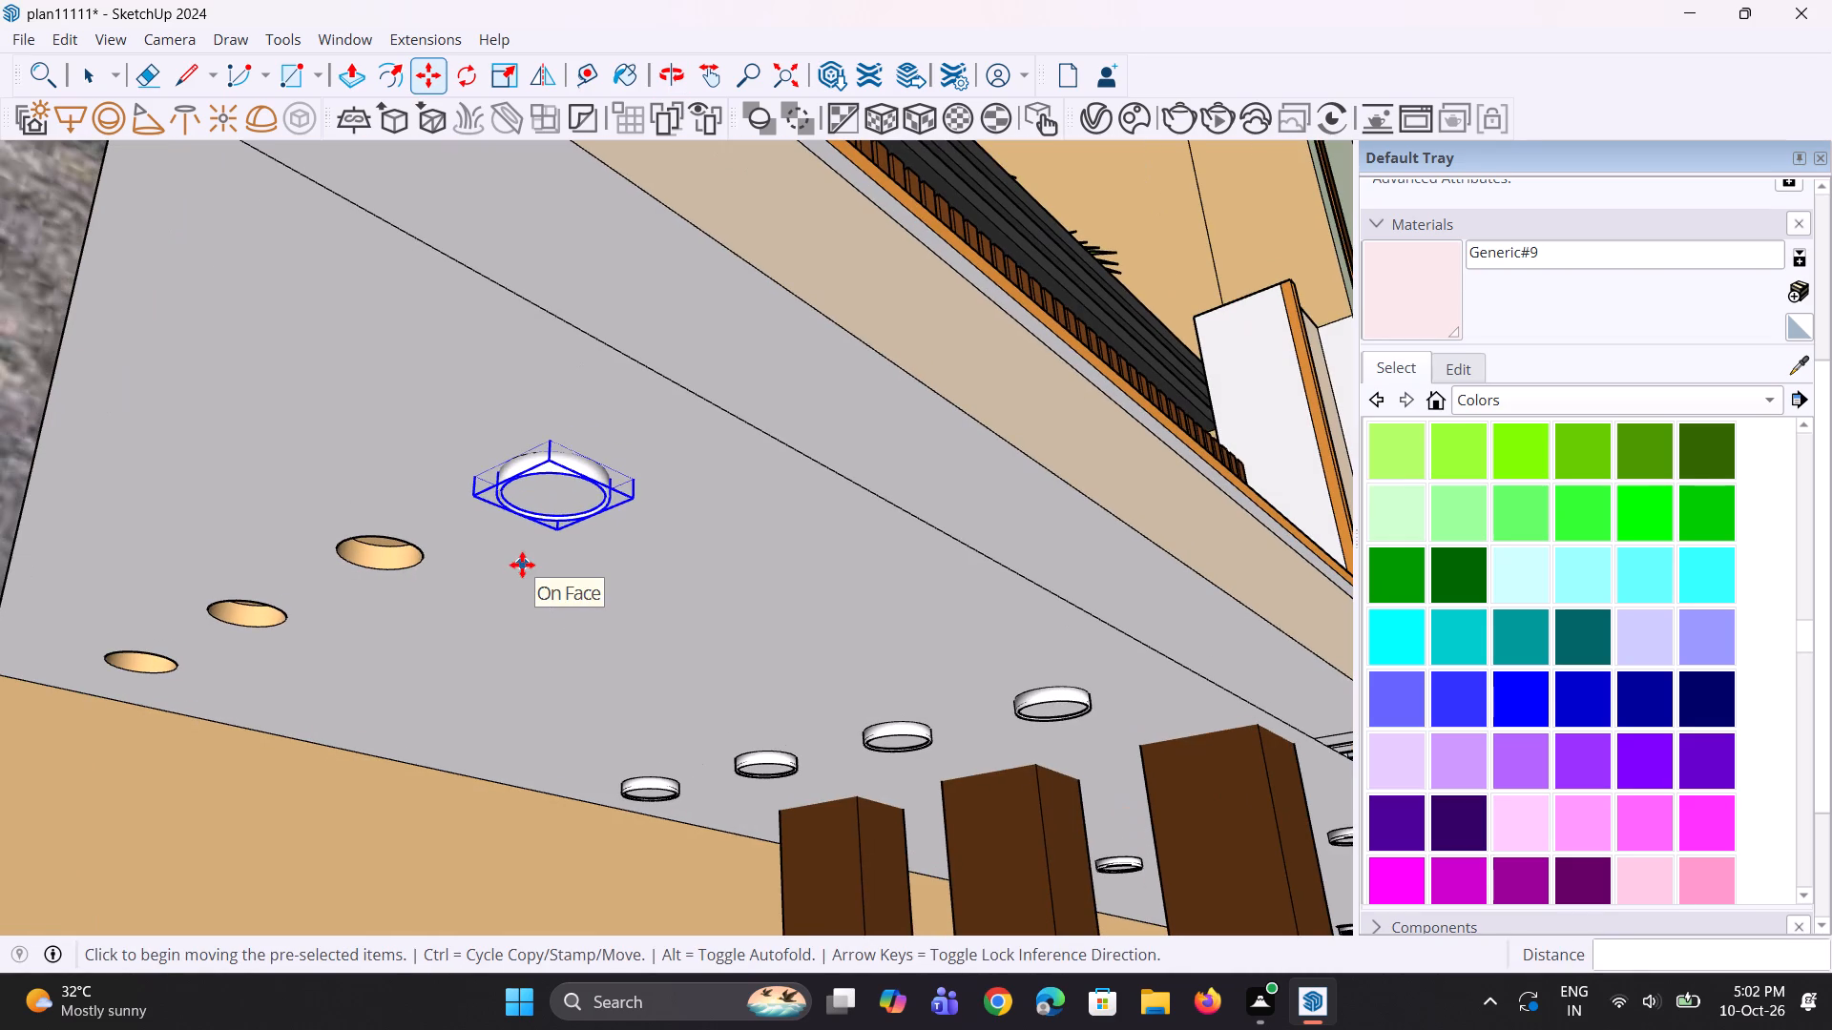
key("m")
left_click(553, 530)
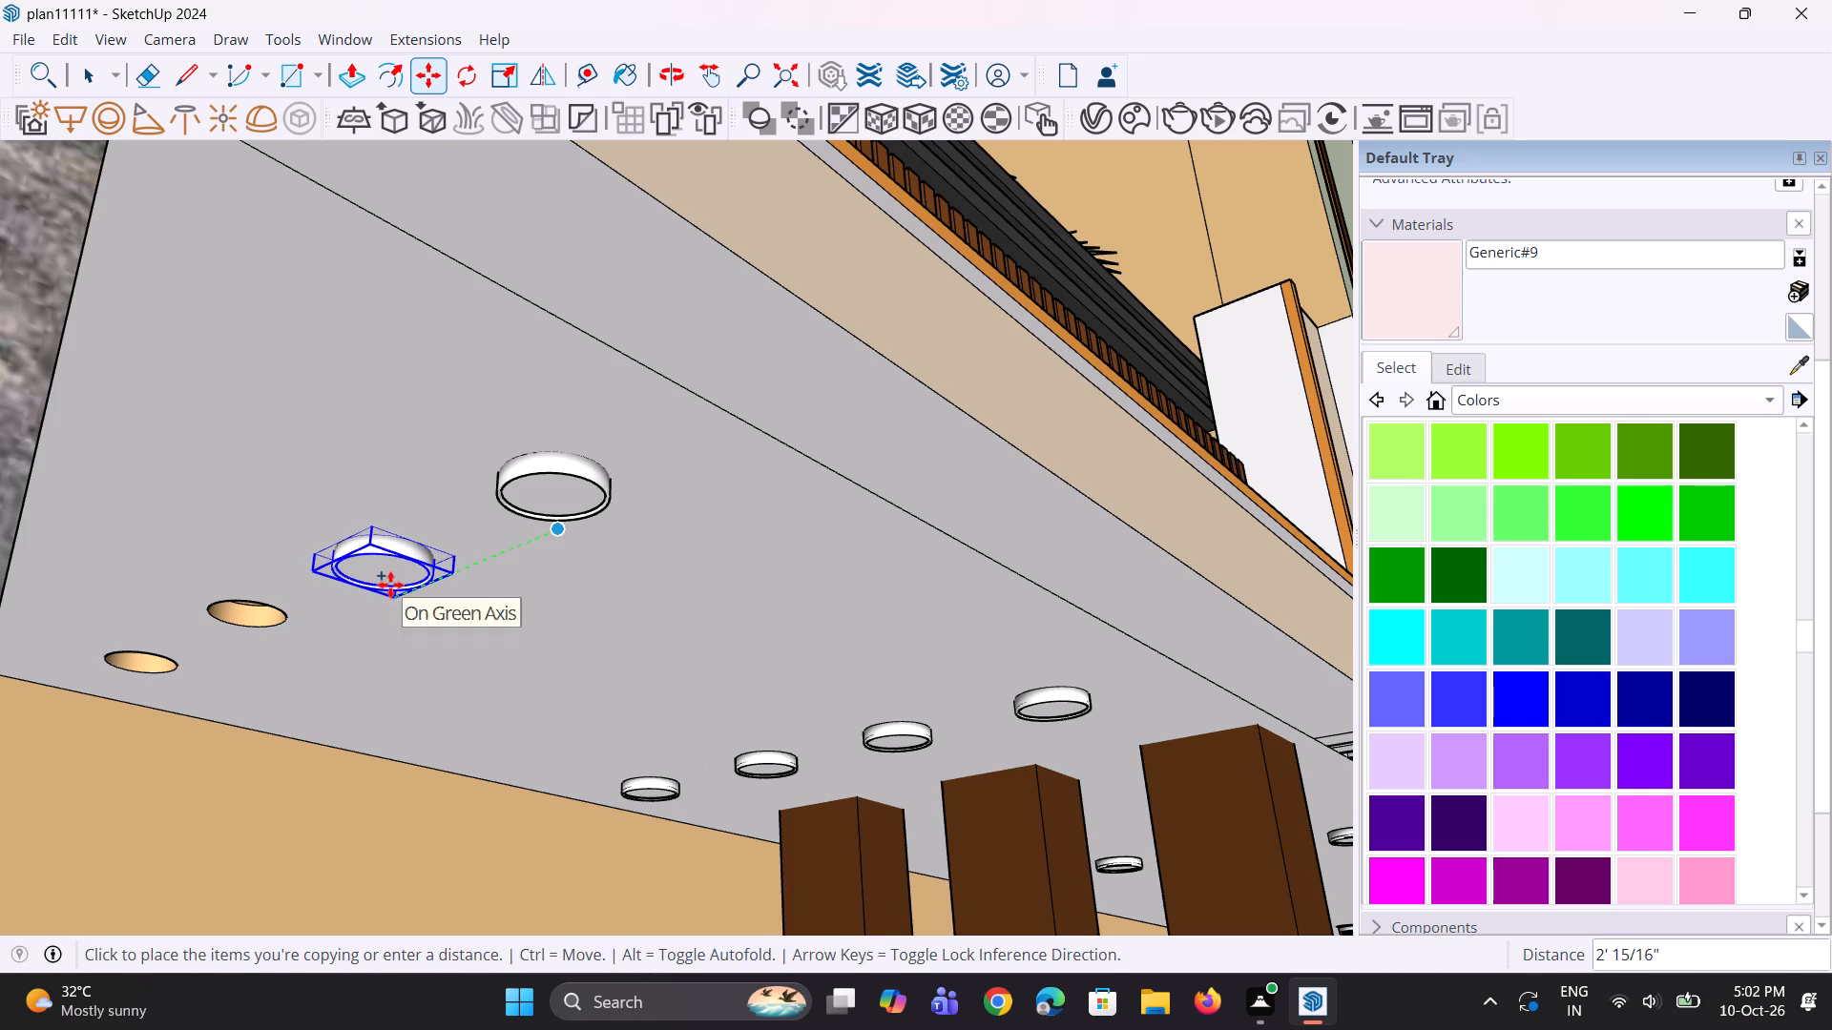
left_click(389, 586)
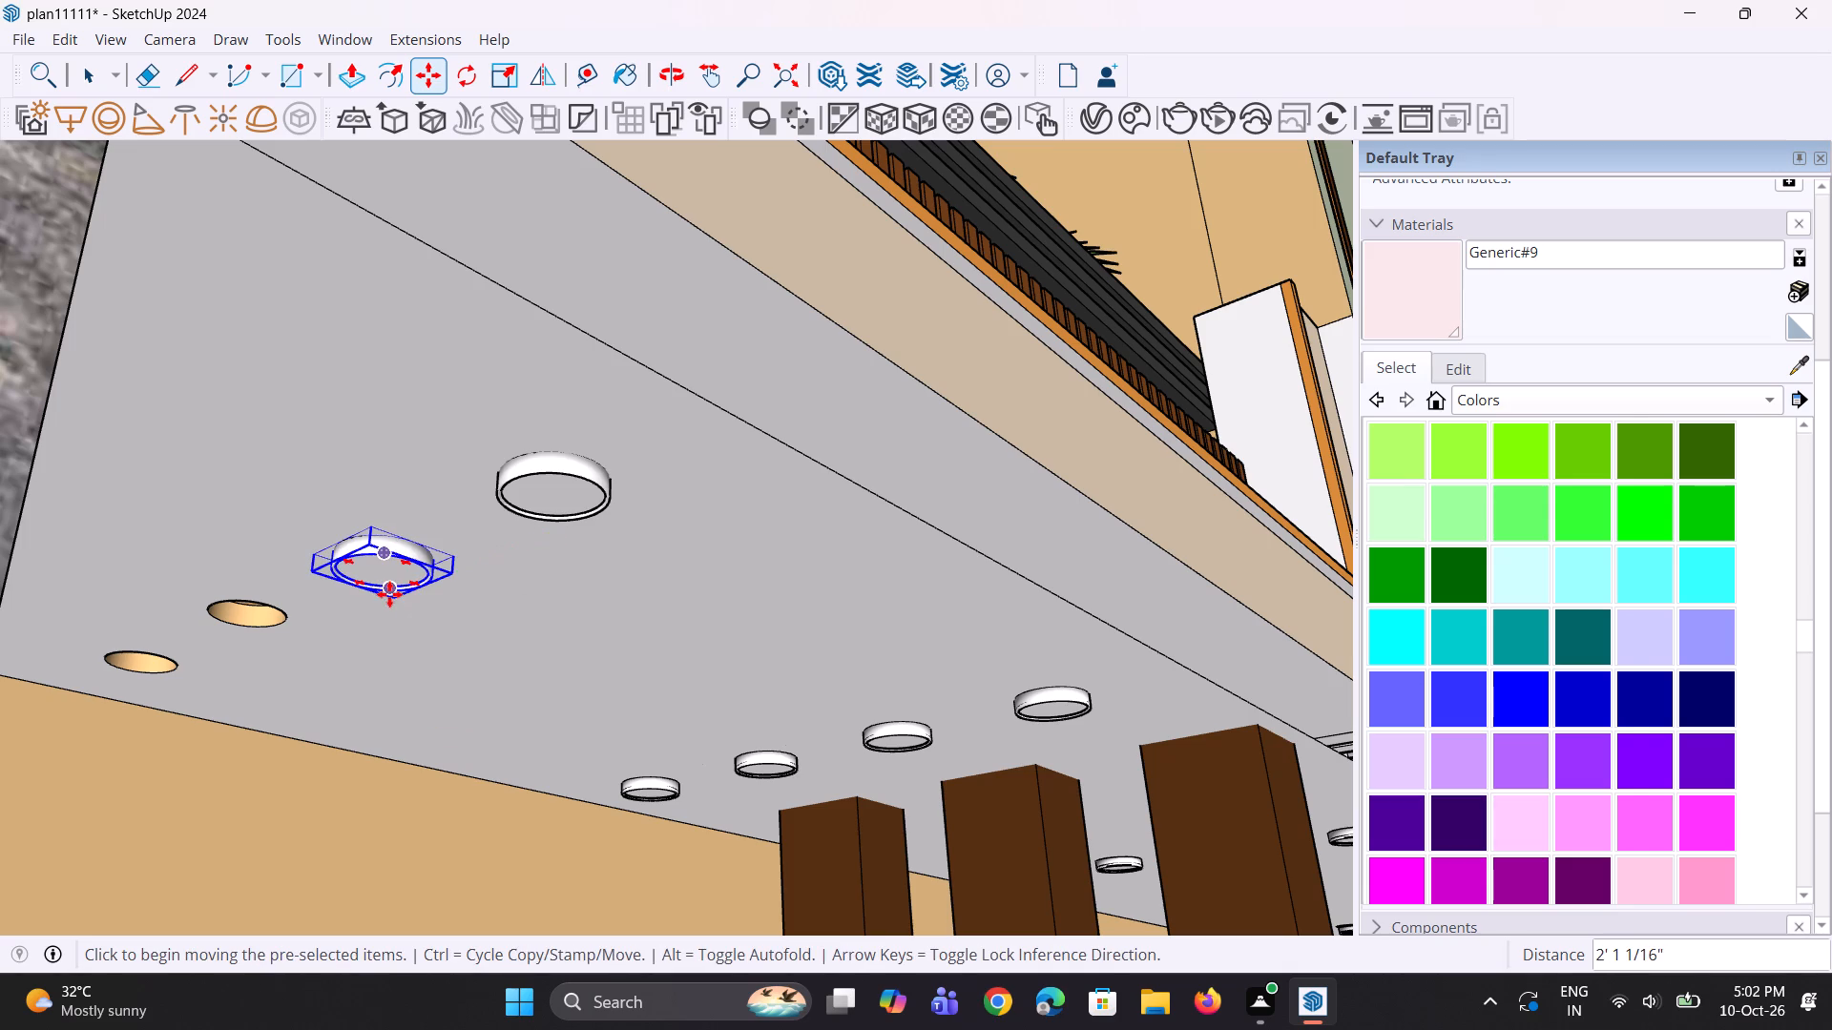
Copy the second light about 1' 11 15/16" along the green axis to the row's third recess.
key("m")
left_click(385, 609)
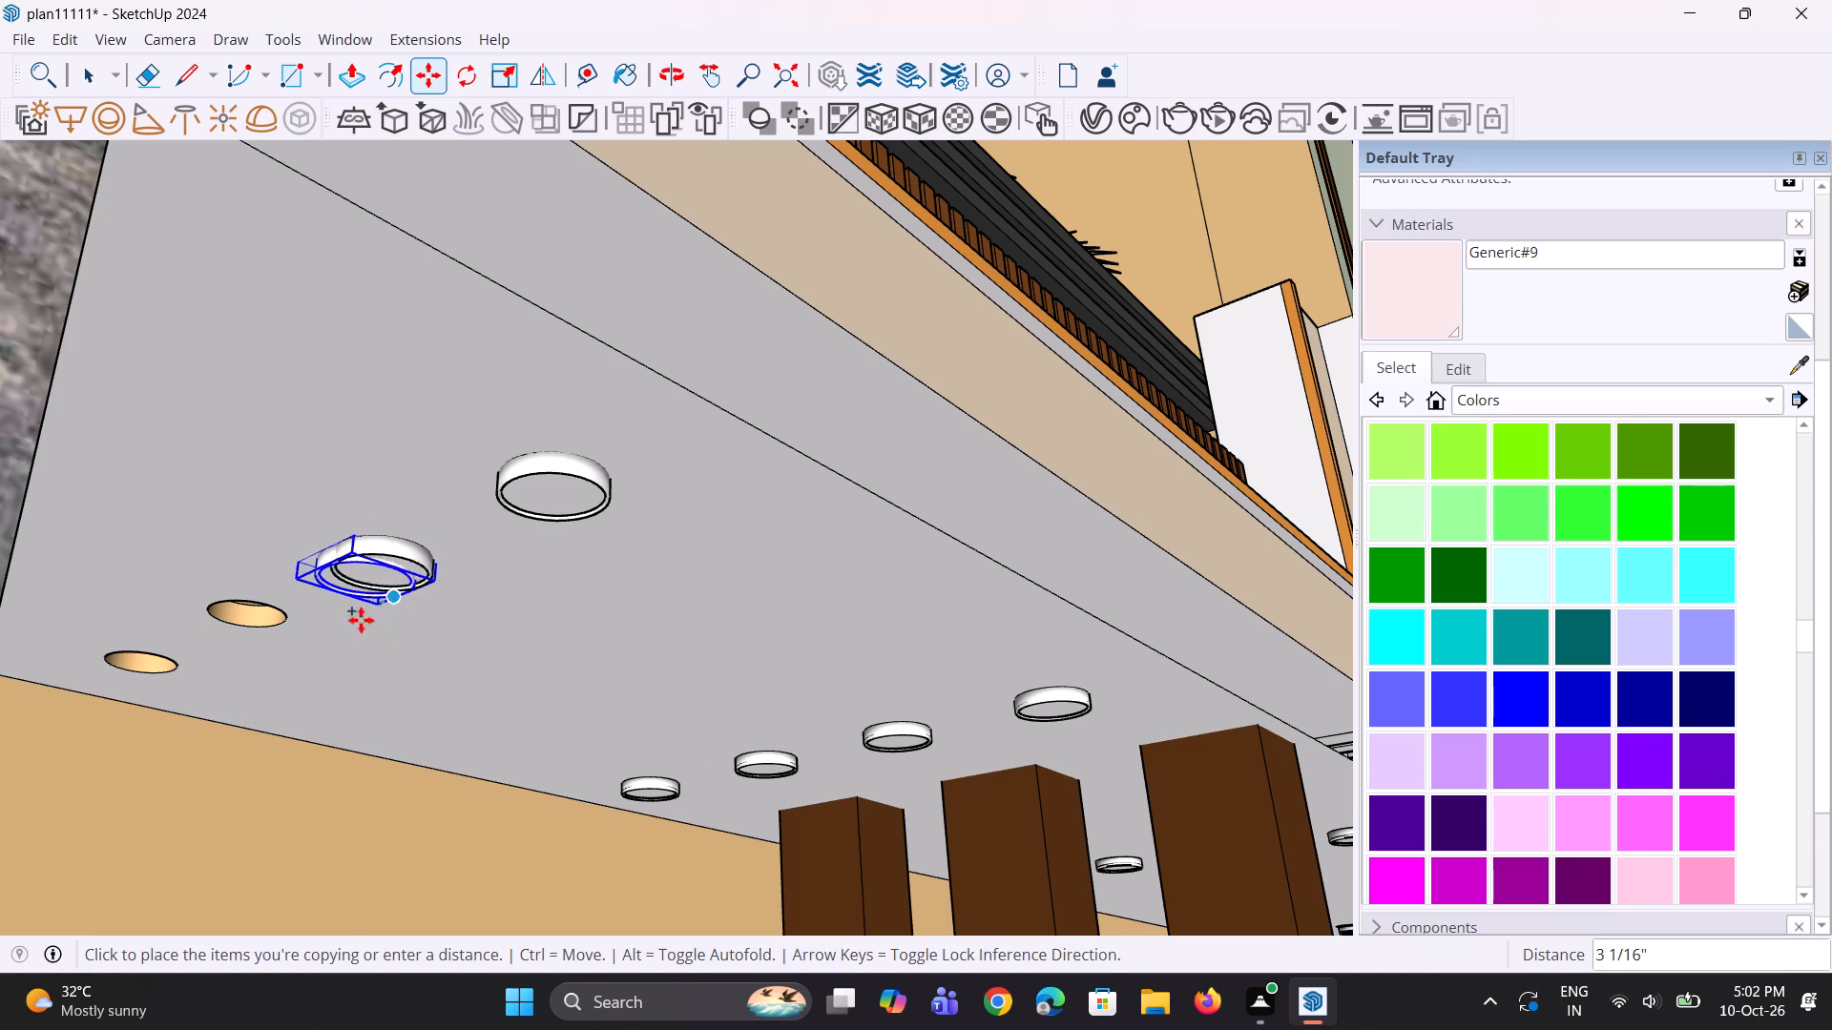
left_click(266, 639)
Copy the third light about 2' 3" along the green axis to the rearmost recess and clear the selection.
key("m")
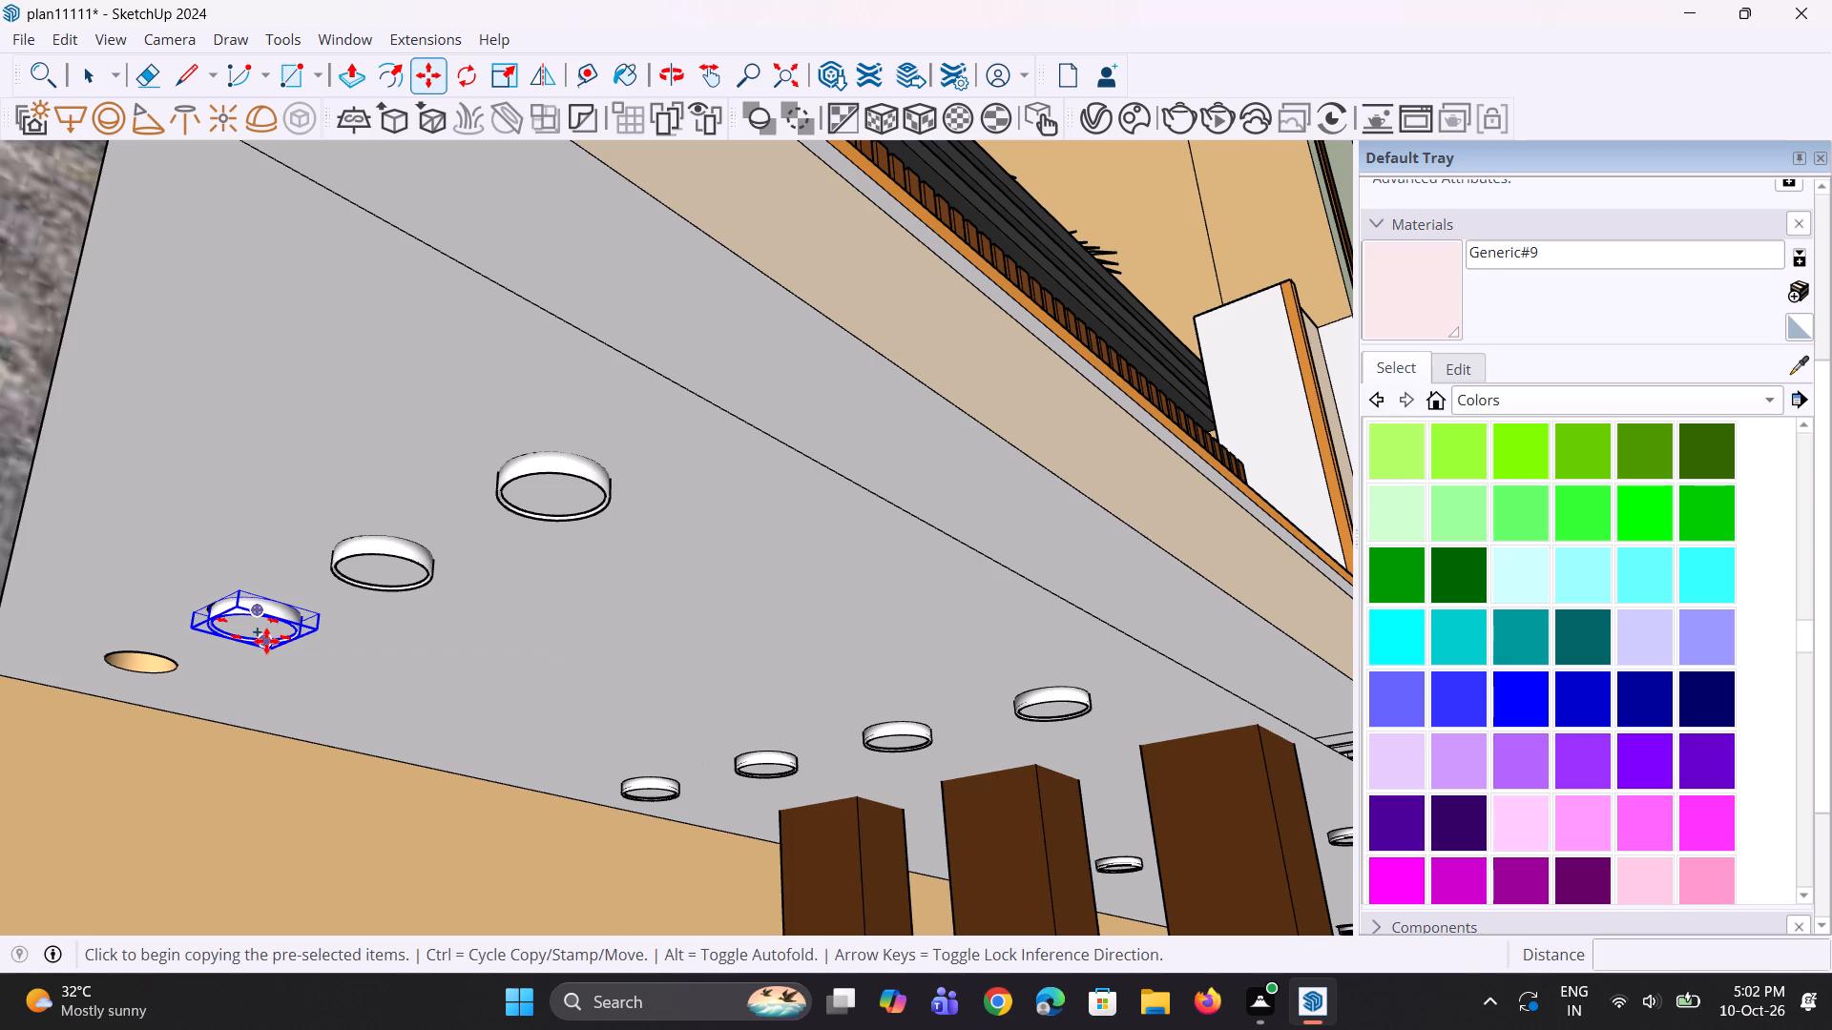
left_click(266, 641)
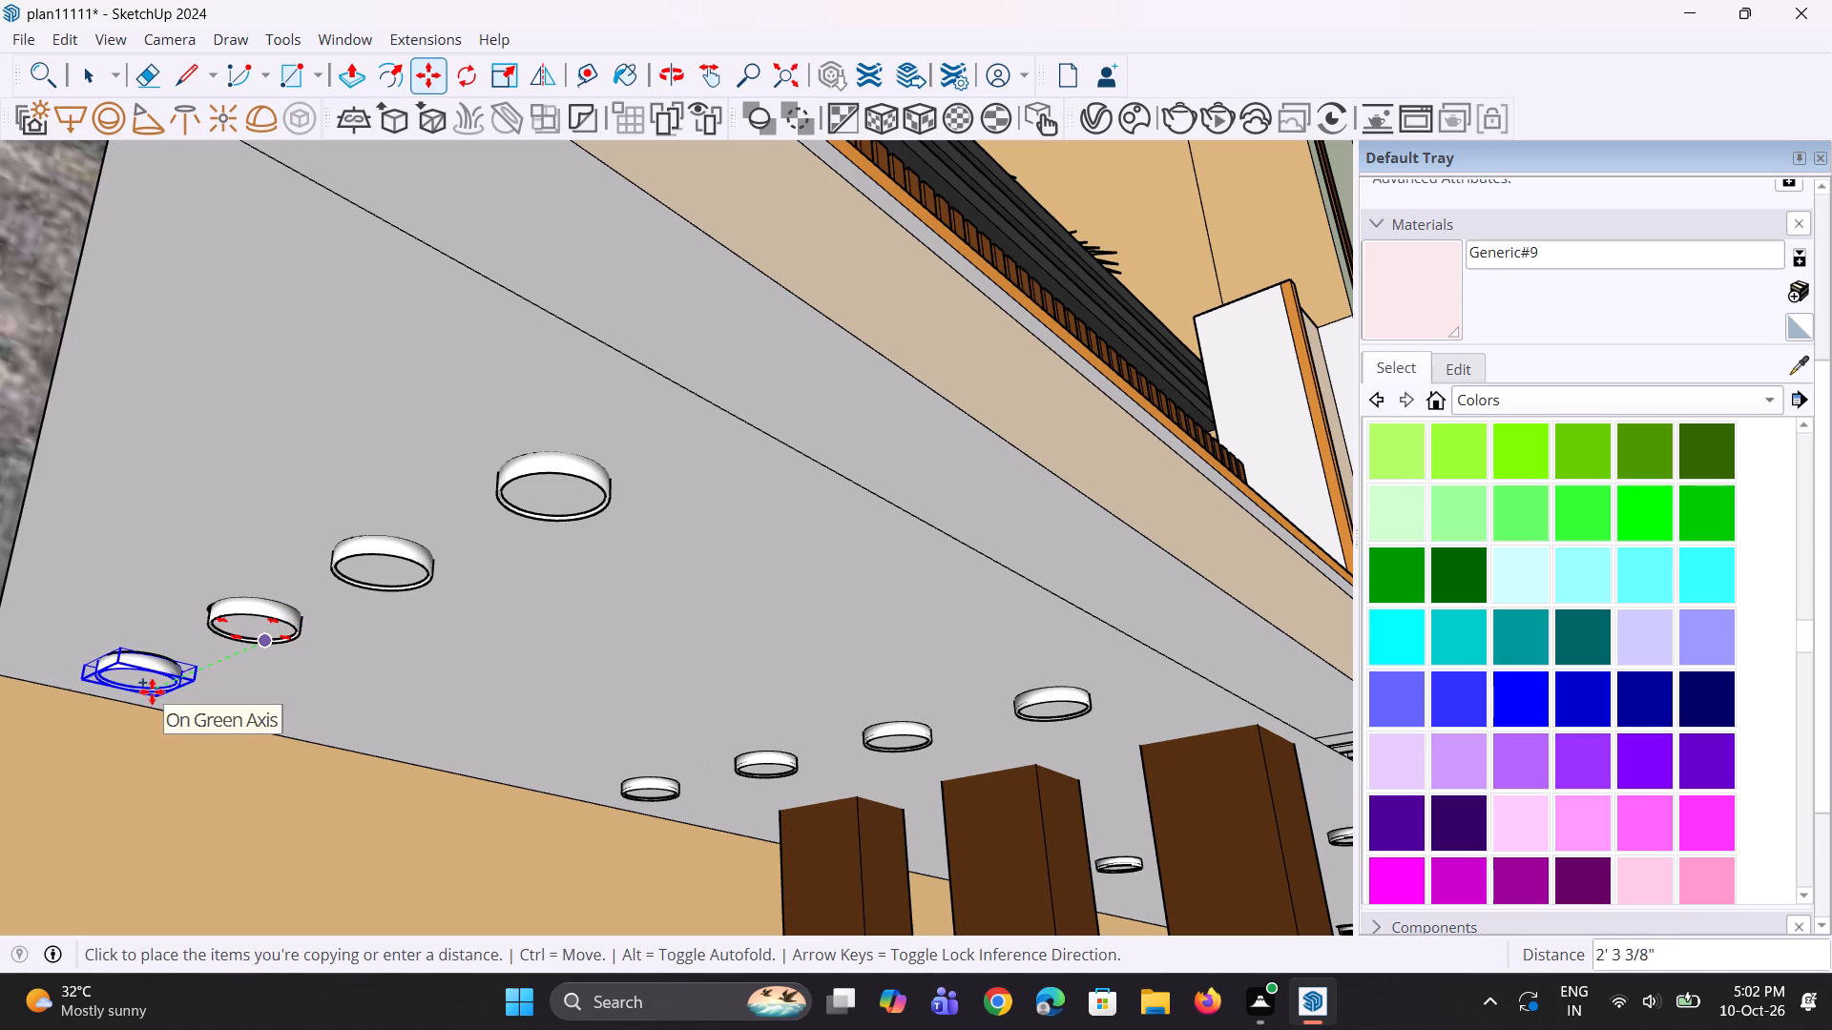
left_click(156, 684)
middle_click_drag(208, 691, 124, 675)
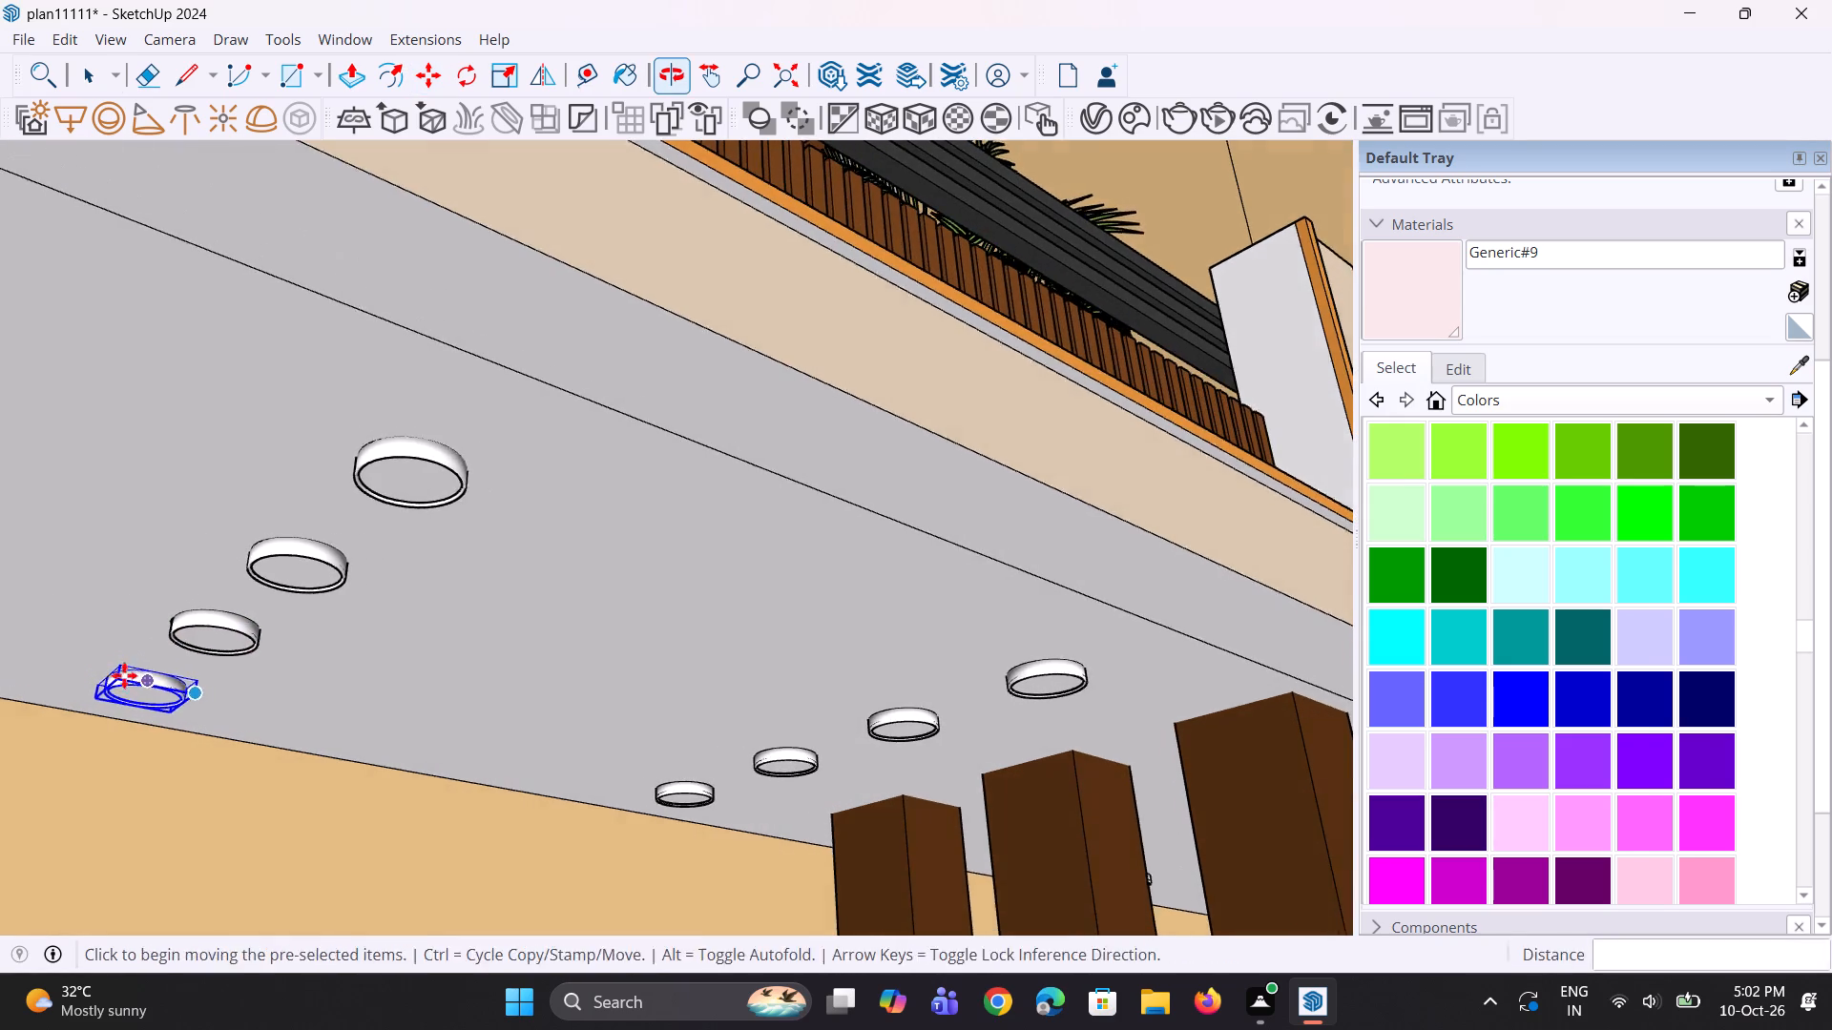
key("space")
key("space")
key("space")
scroll(200, 686, "down", 14)
middle_click_drag(208, 665, 157, 669)
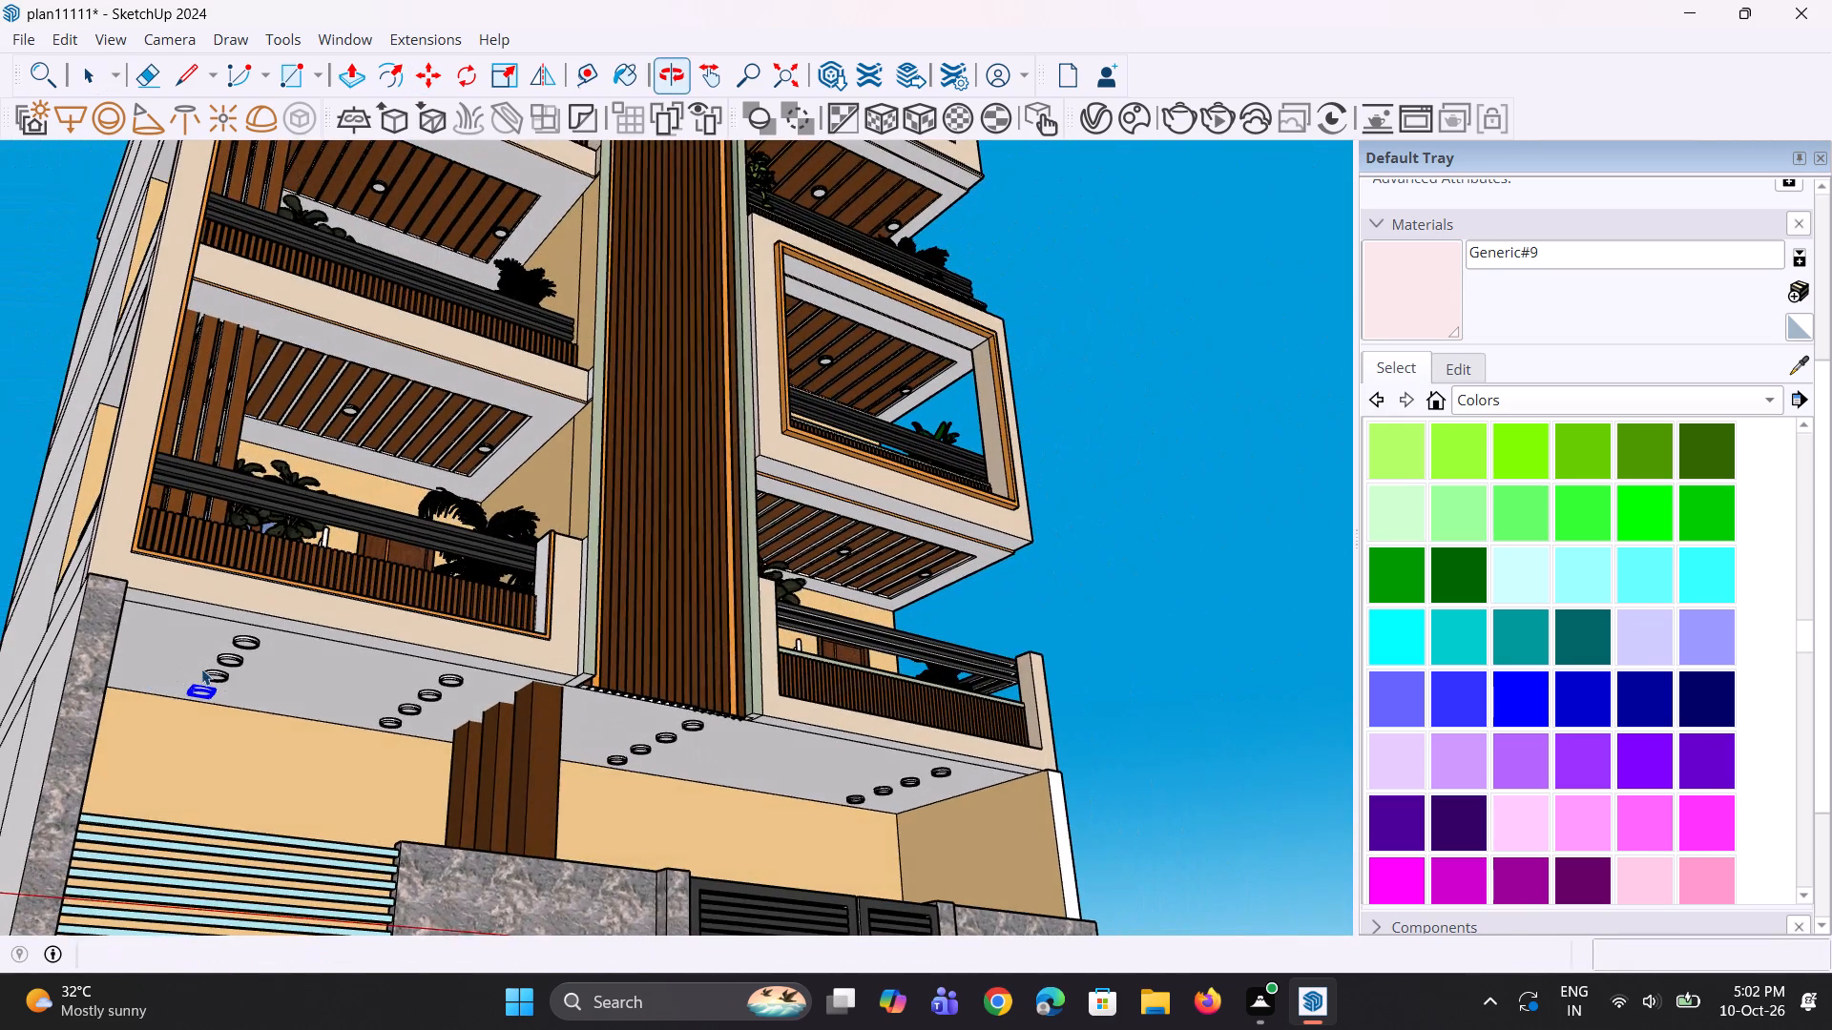
key("space")
key("space")
left_click(1163, 695)
Examine the whole front elevation of the house from the ground floor to the rooftop canopy.
scroll(937, 707, "down", 4)
middle_click_drag(888, 627, 587, 758)
scroll(588, 758, "down", 5)
scroll(596, 772, "up", 6)
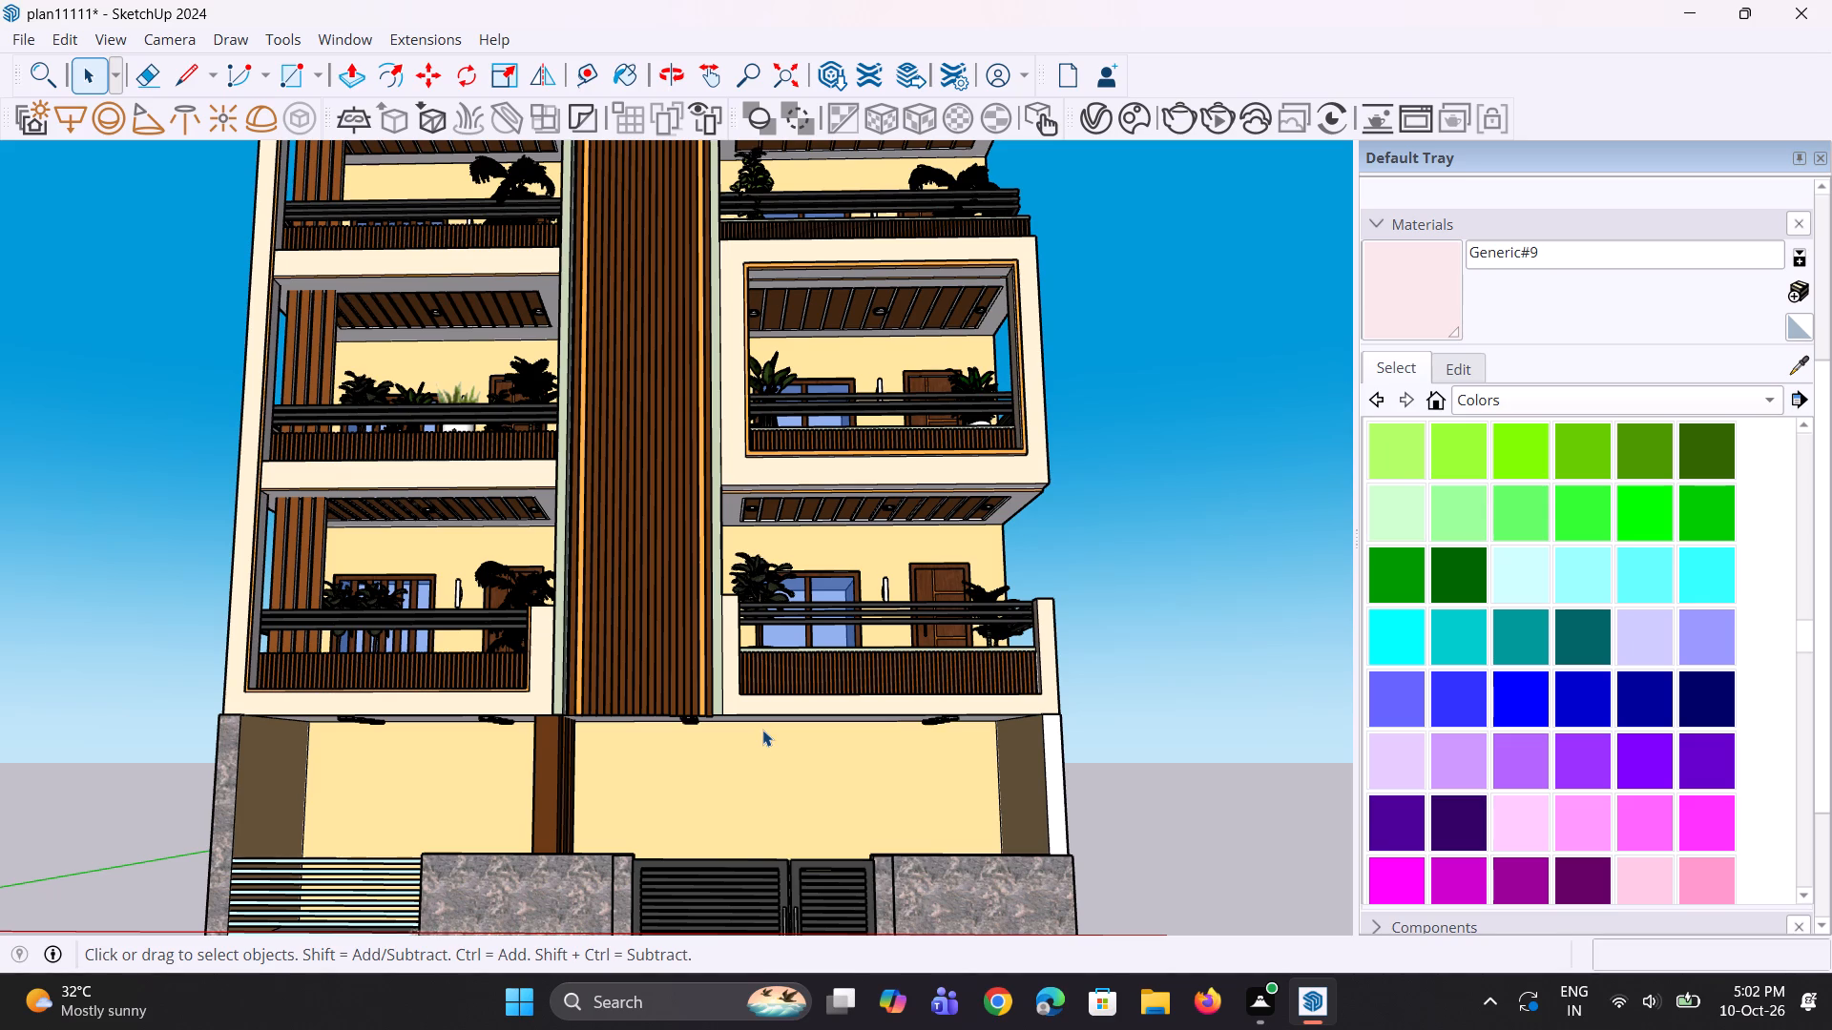
scroll(786, 718, "down", 5)
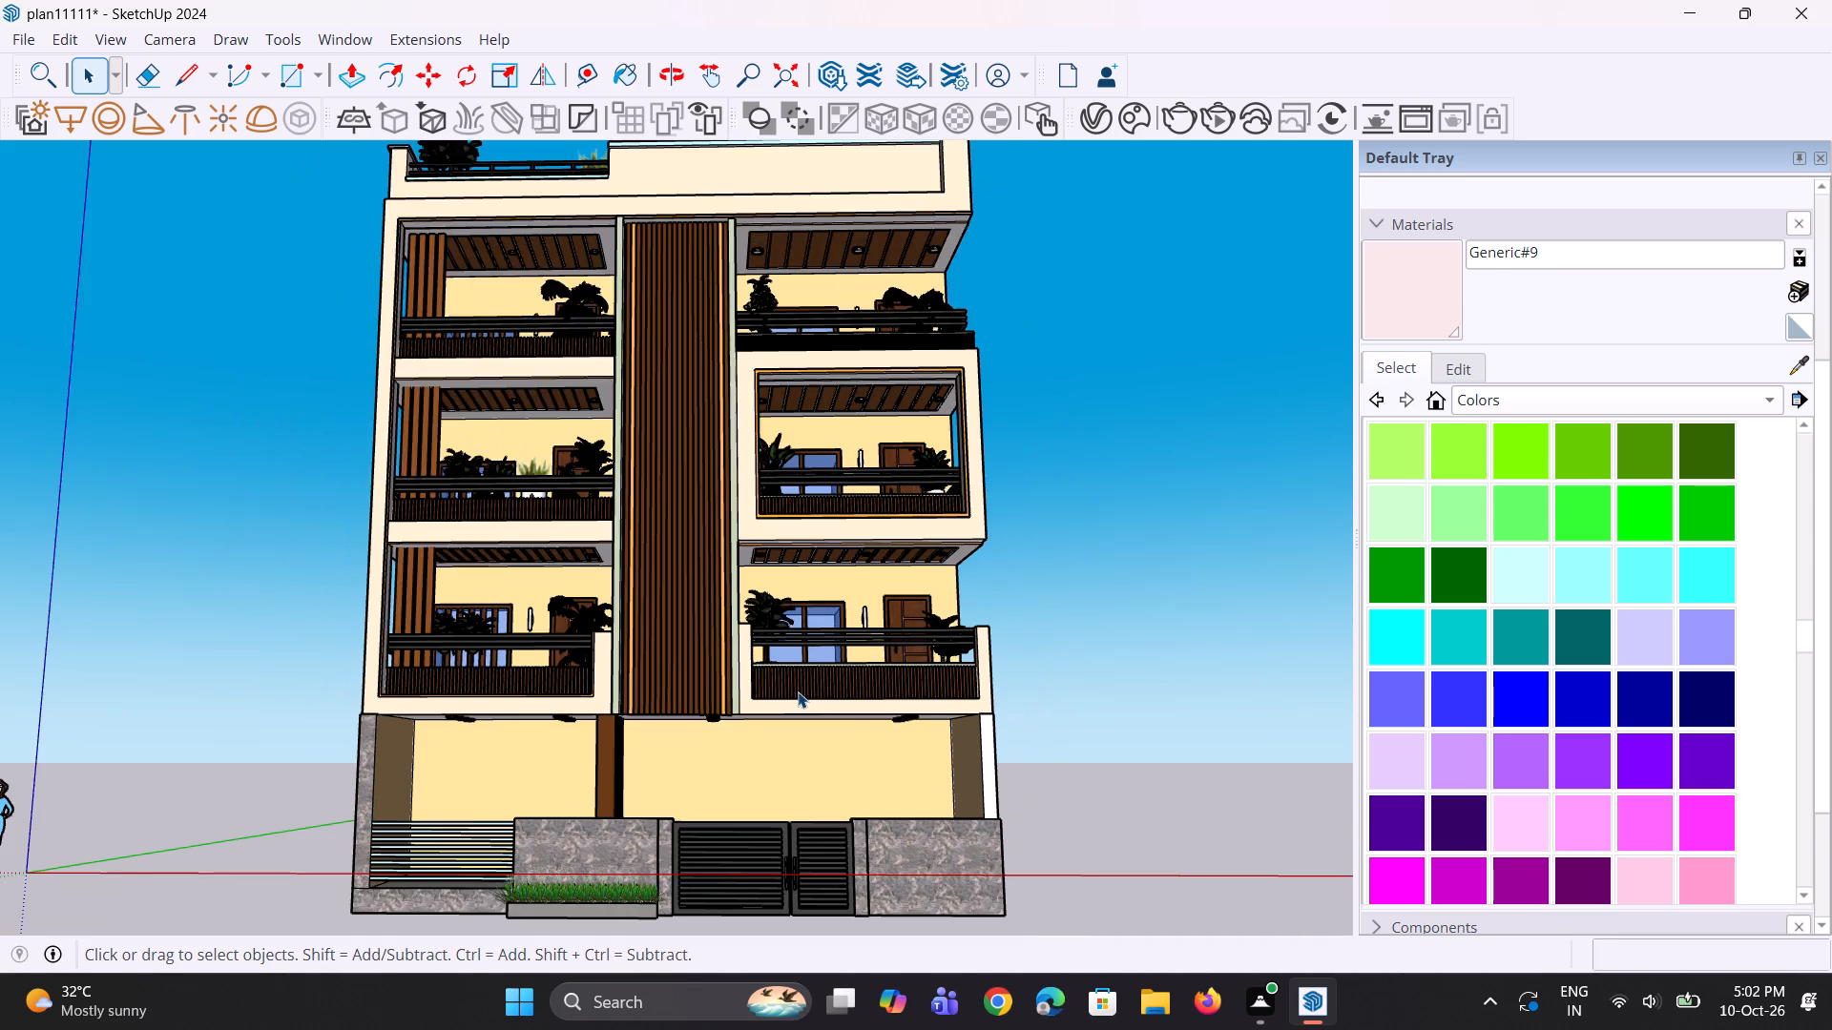
scroll(798, 691, "down", 1)
scroll(910, 196, "up", 1)
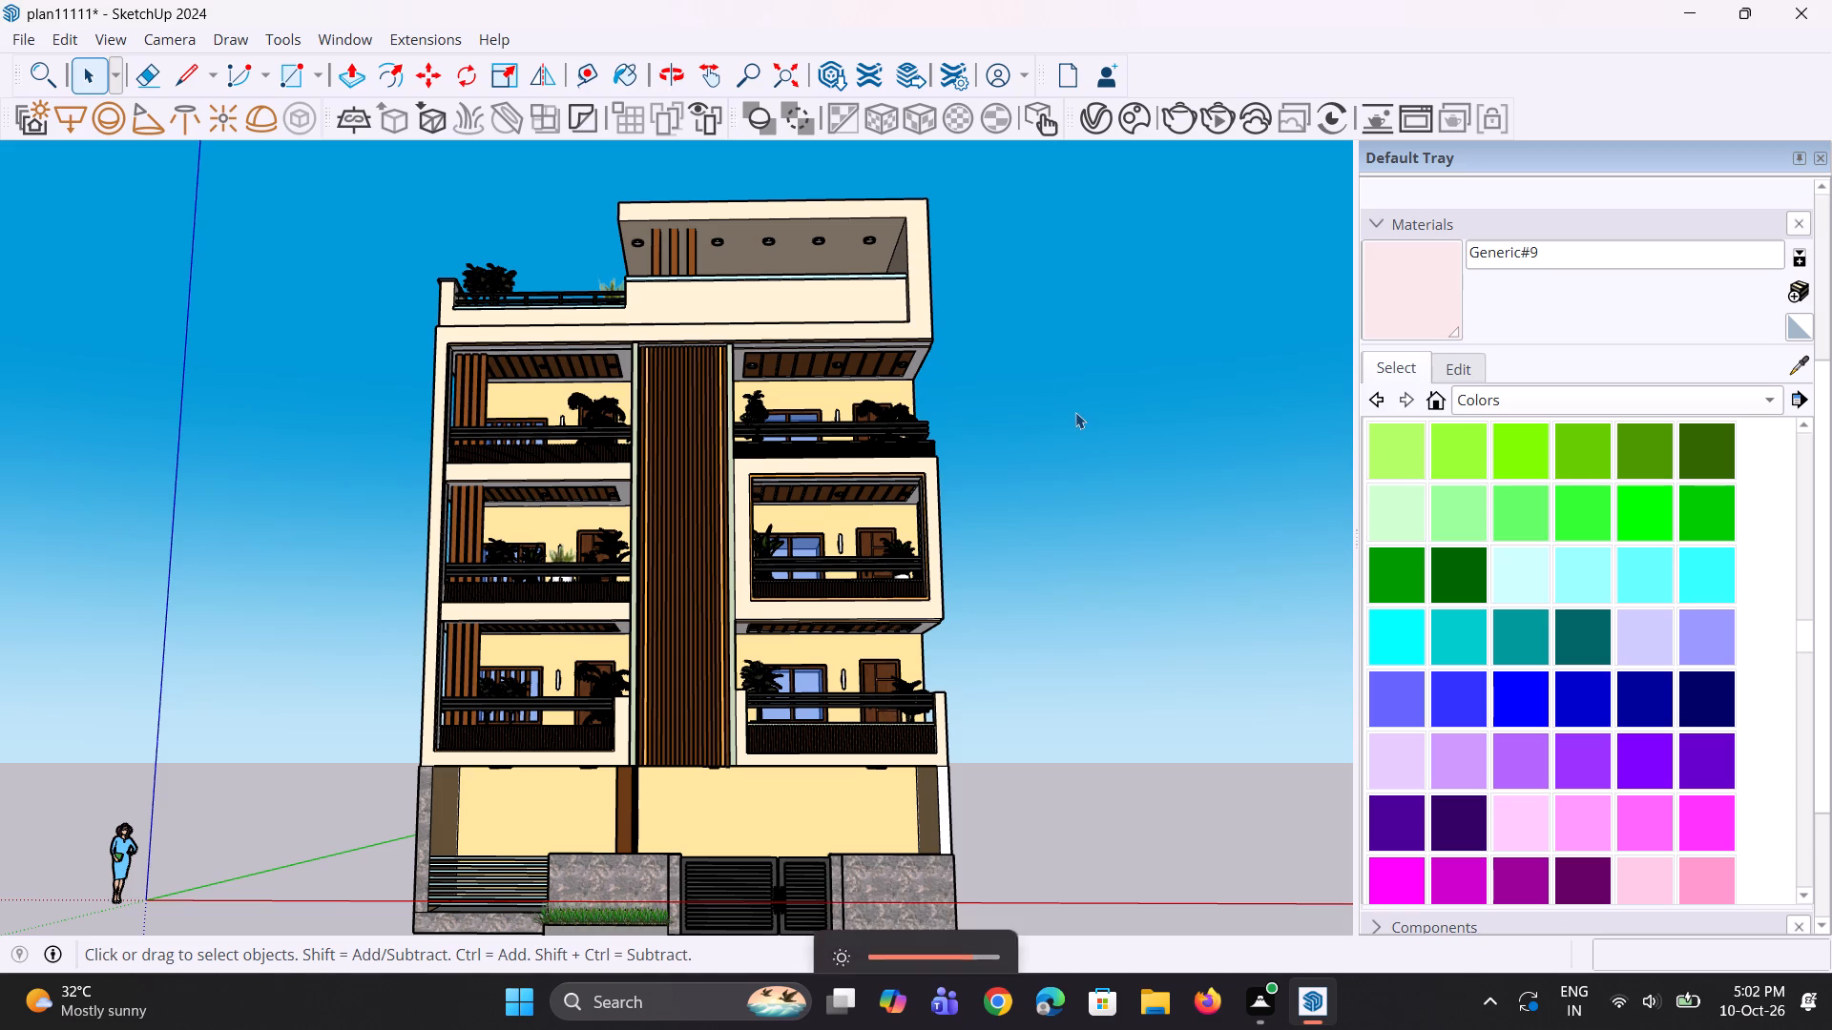
middle_click_drag(904, 380, 901, 395)
scroll(901, 395, "down", 1)
scroll(1066, 508, "up", 1)
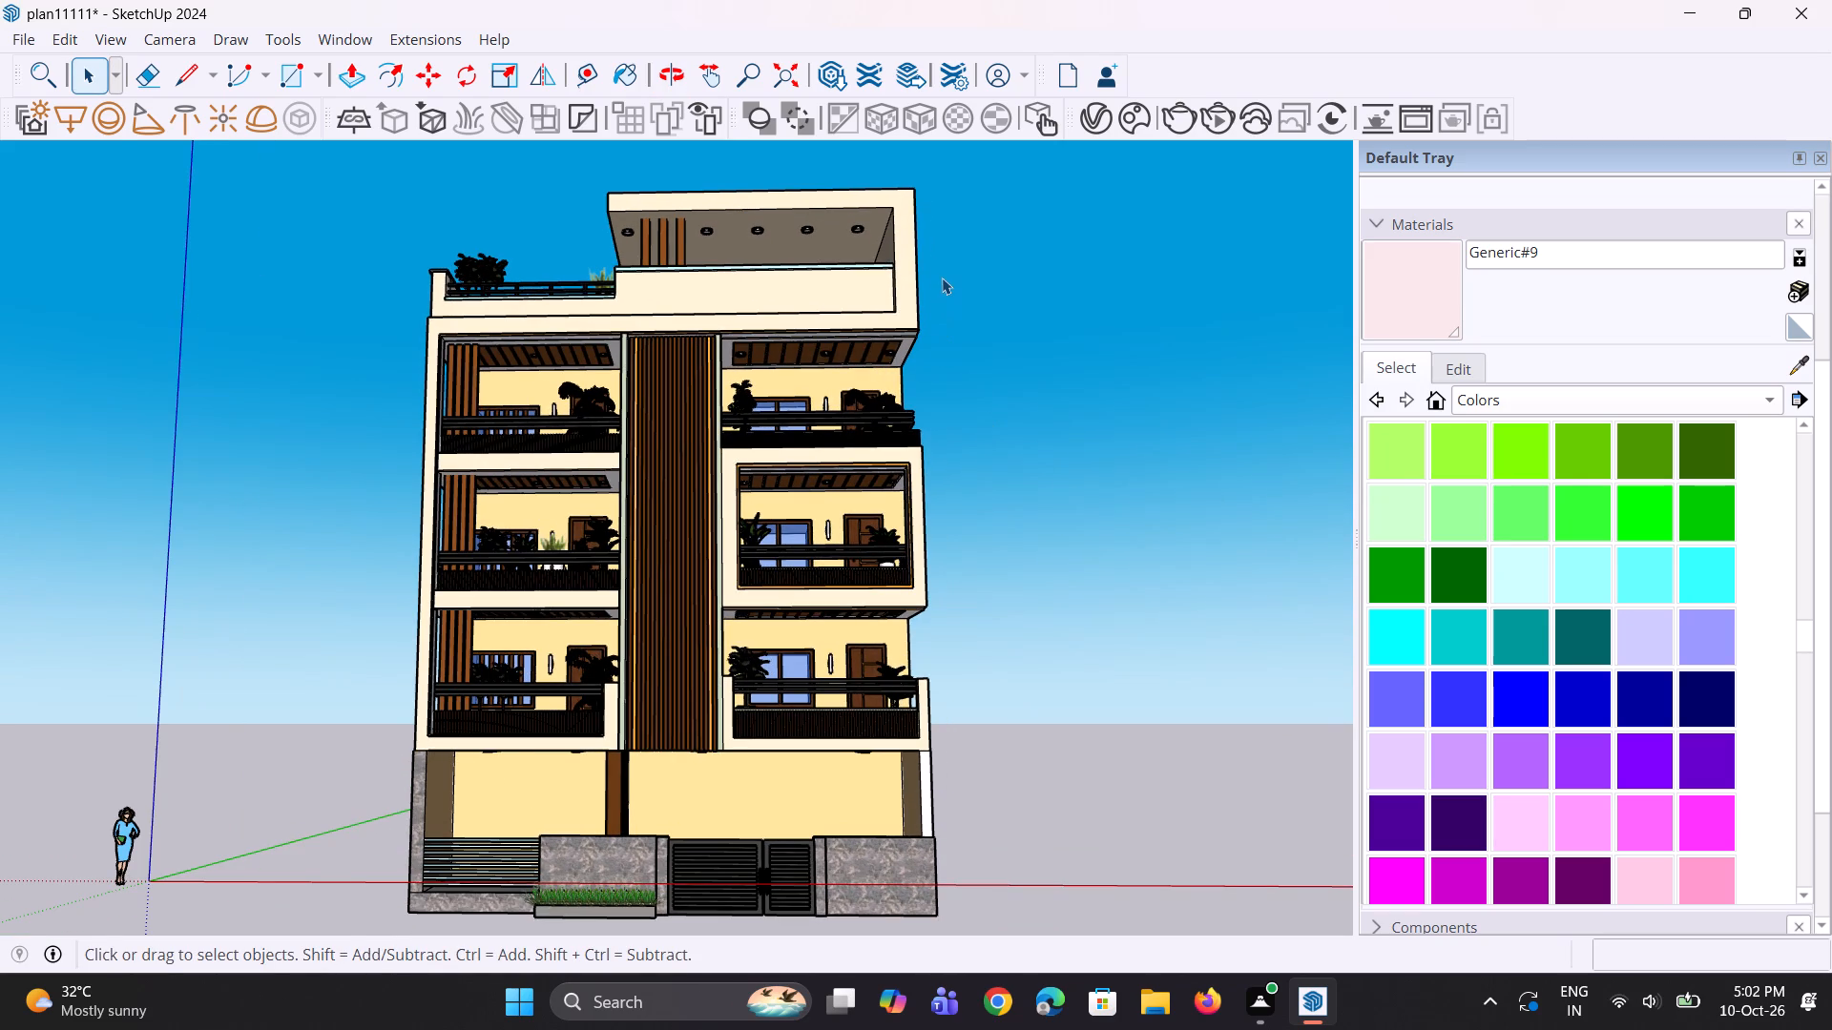
scroll(942, 278, "up", 1)
scroll(942, 278, "down", 1)
scroll(942, 278, "up", 1)
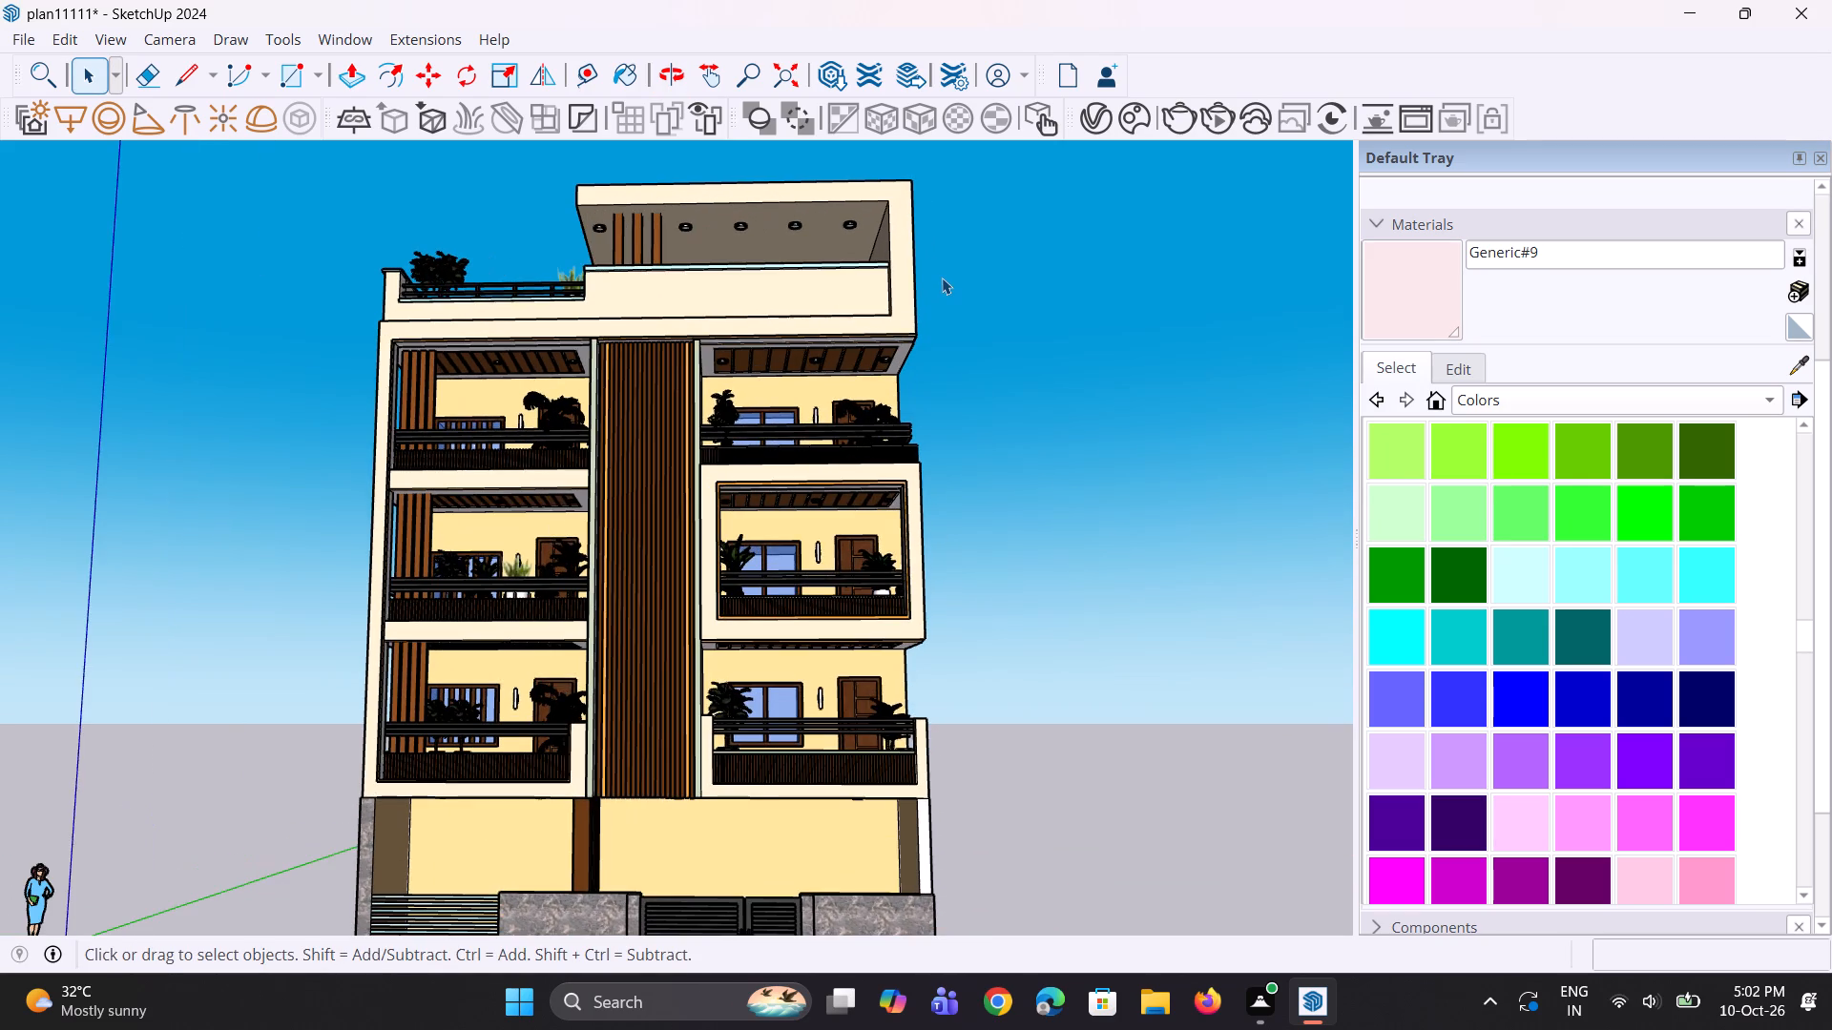
scroll(942, 278, "down", 1)
middle_click_drag(942, 278, 956, 262)
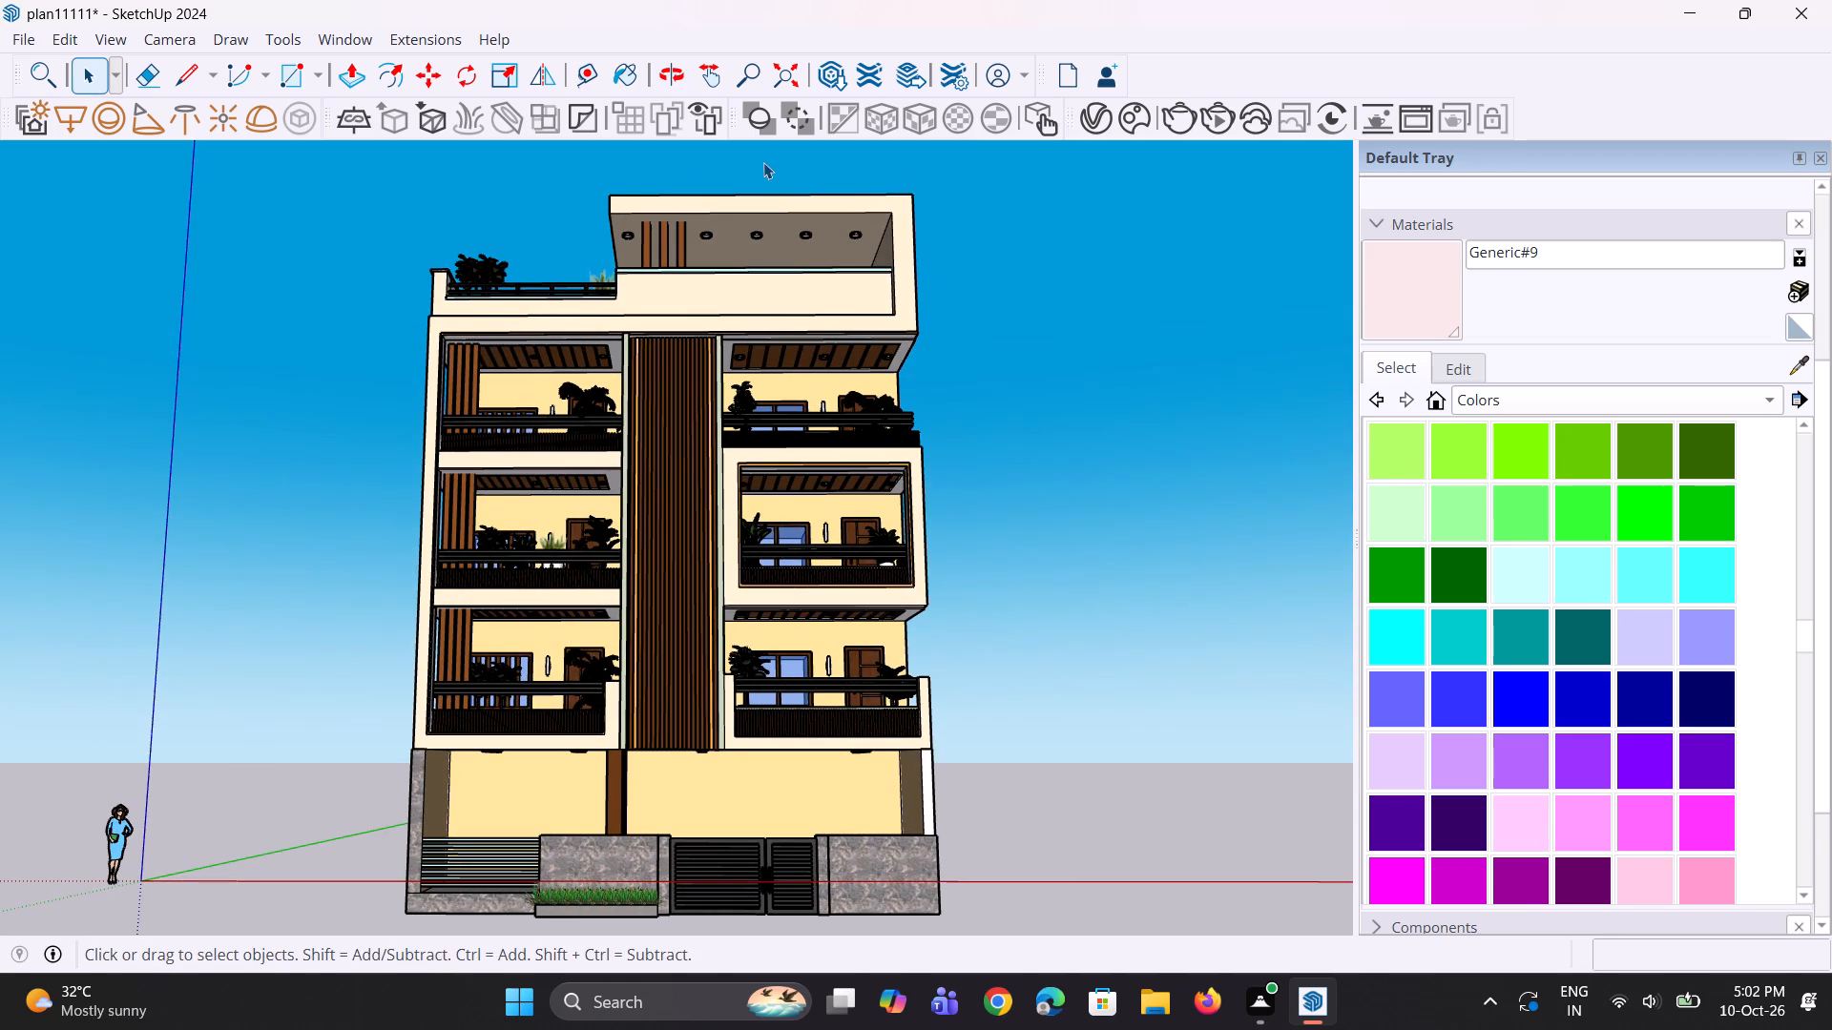
scroll(703, 728, "up", 1)
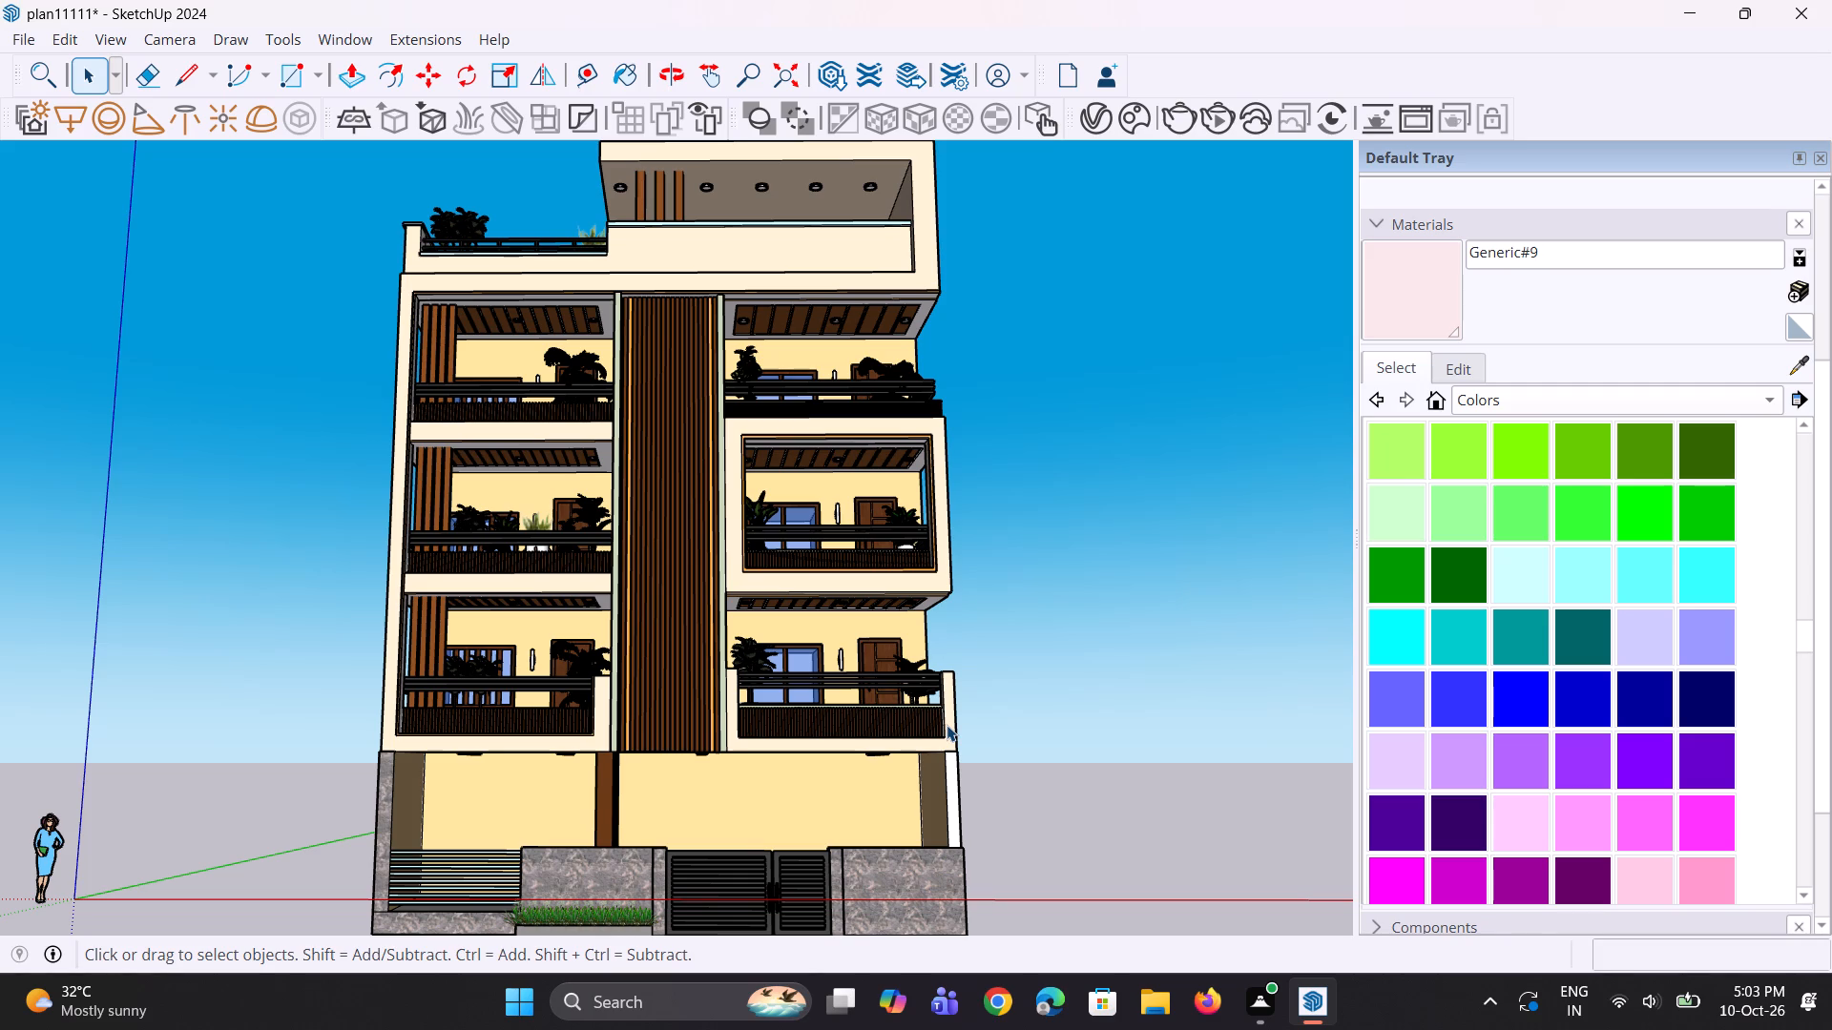
scroll(888, 673, "down", 3)
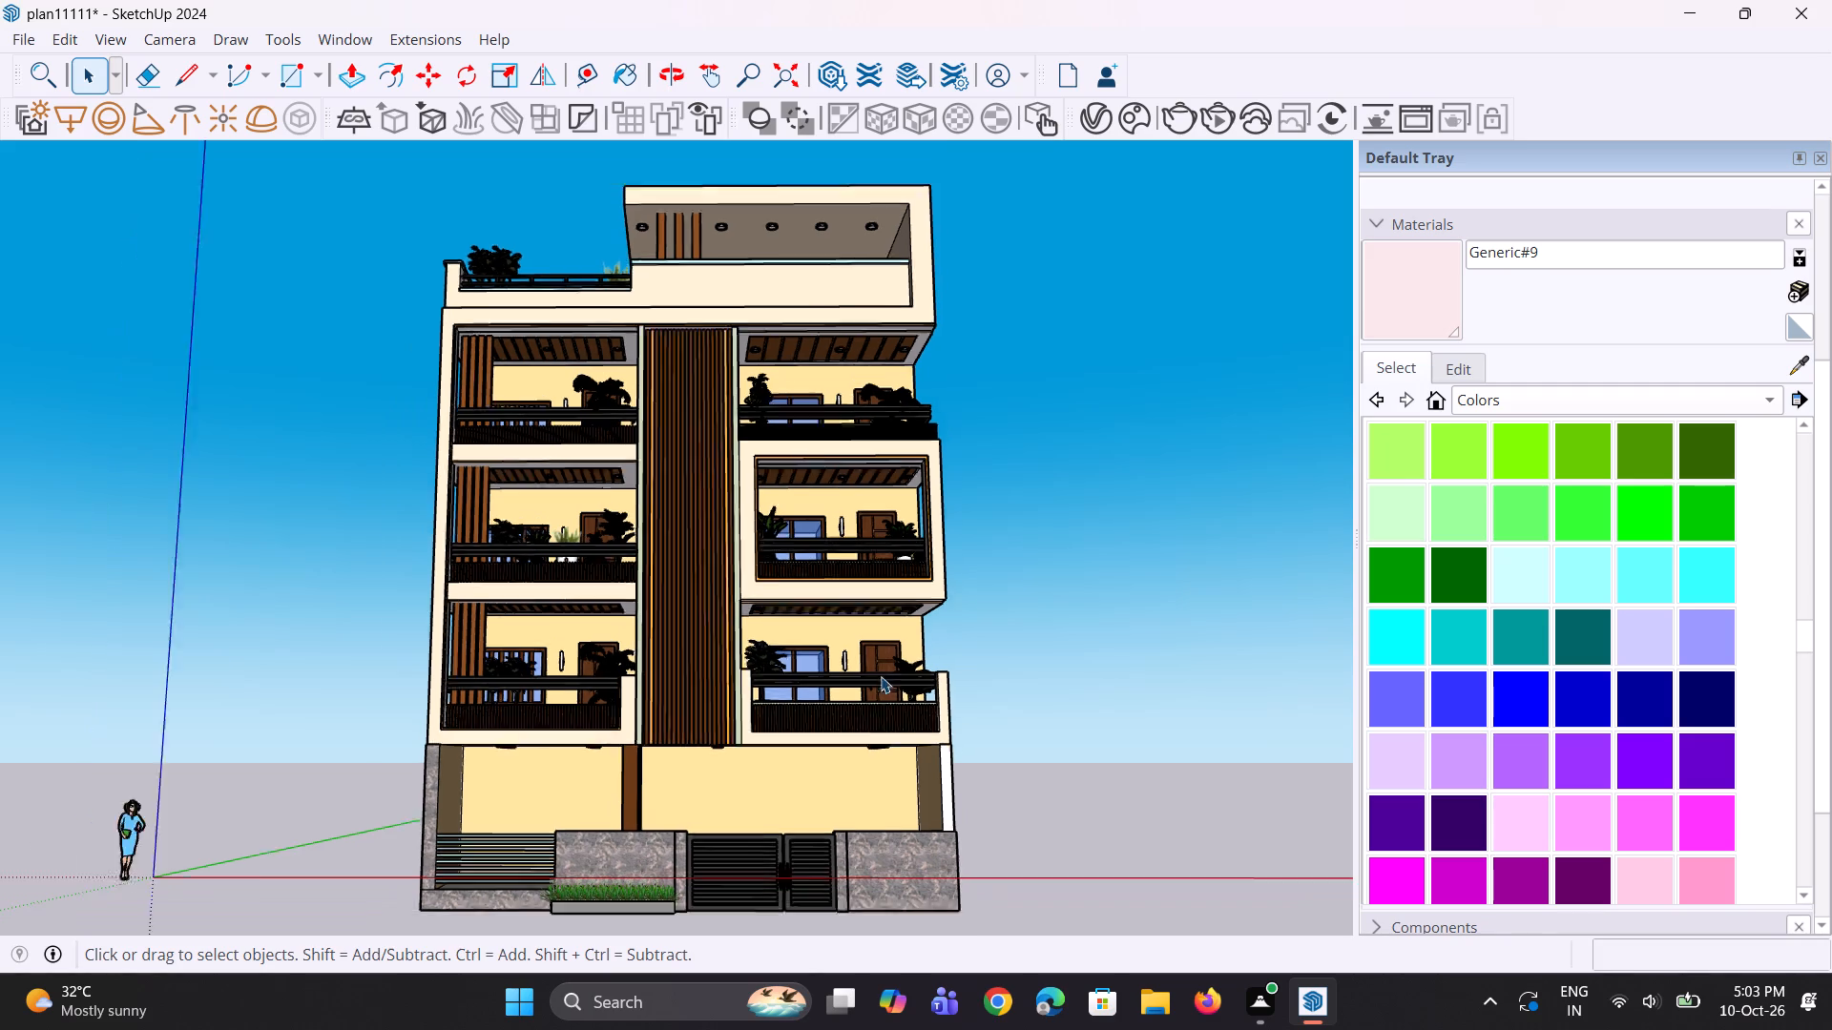
Save the model under its existing file name.
key("ctrl+s")
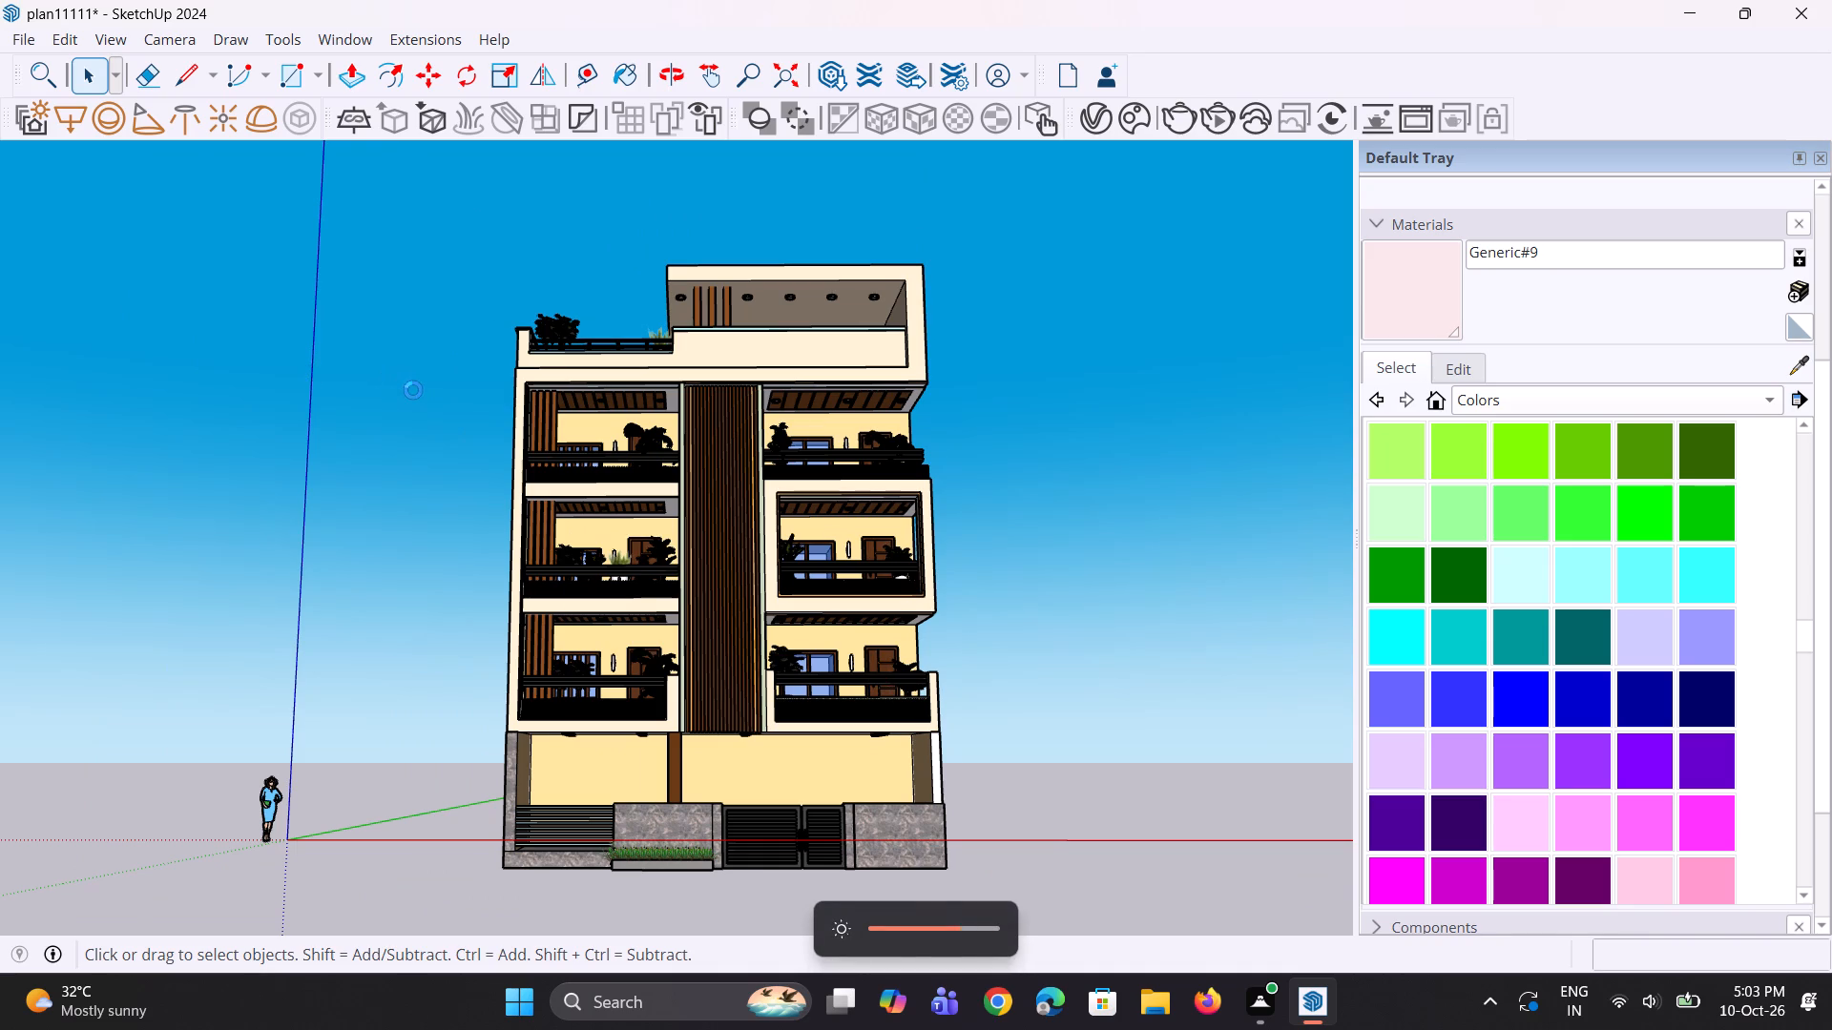
Export the front view of the house as a 2D PNG graphic named jajaja in the Downloads folder.
left_click(30, 46)
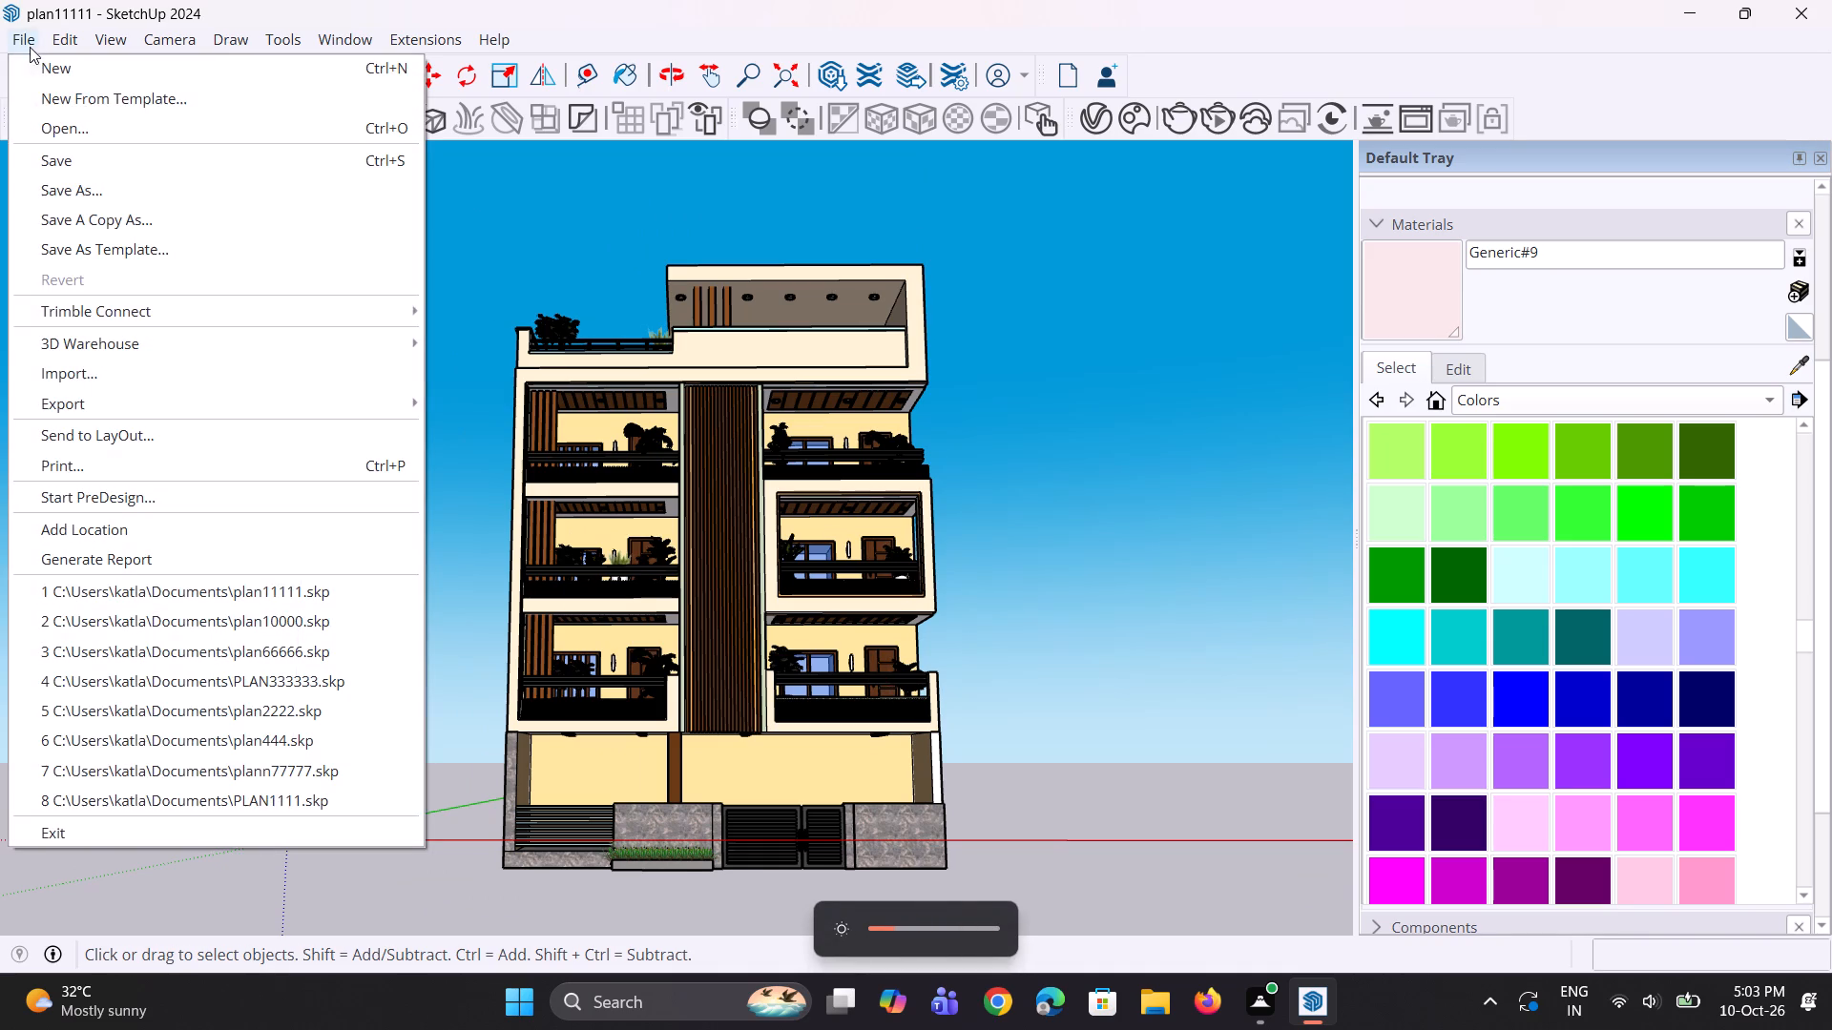
left_click(104, 409)
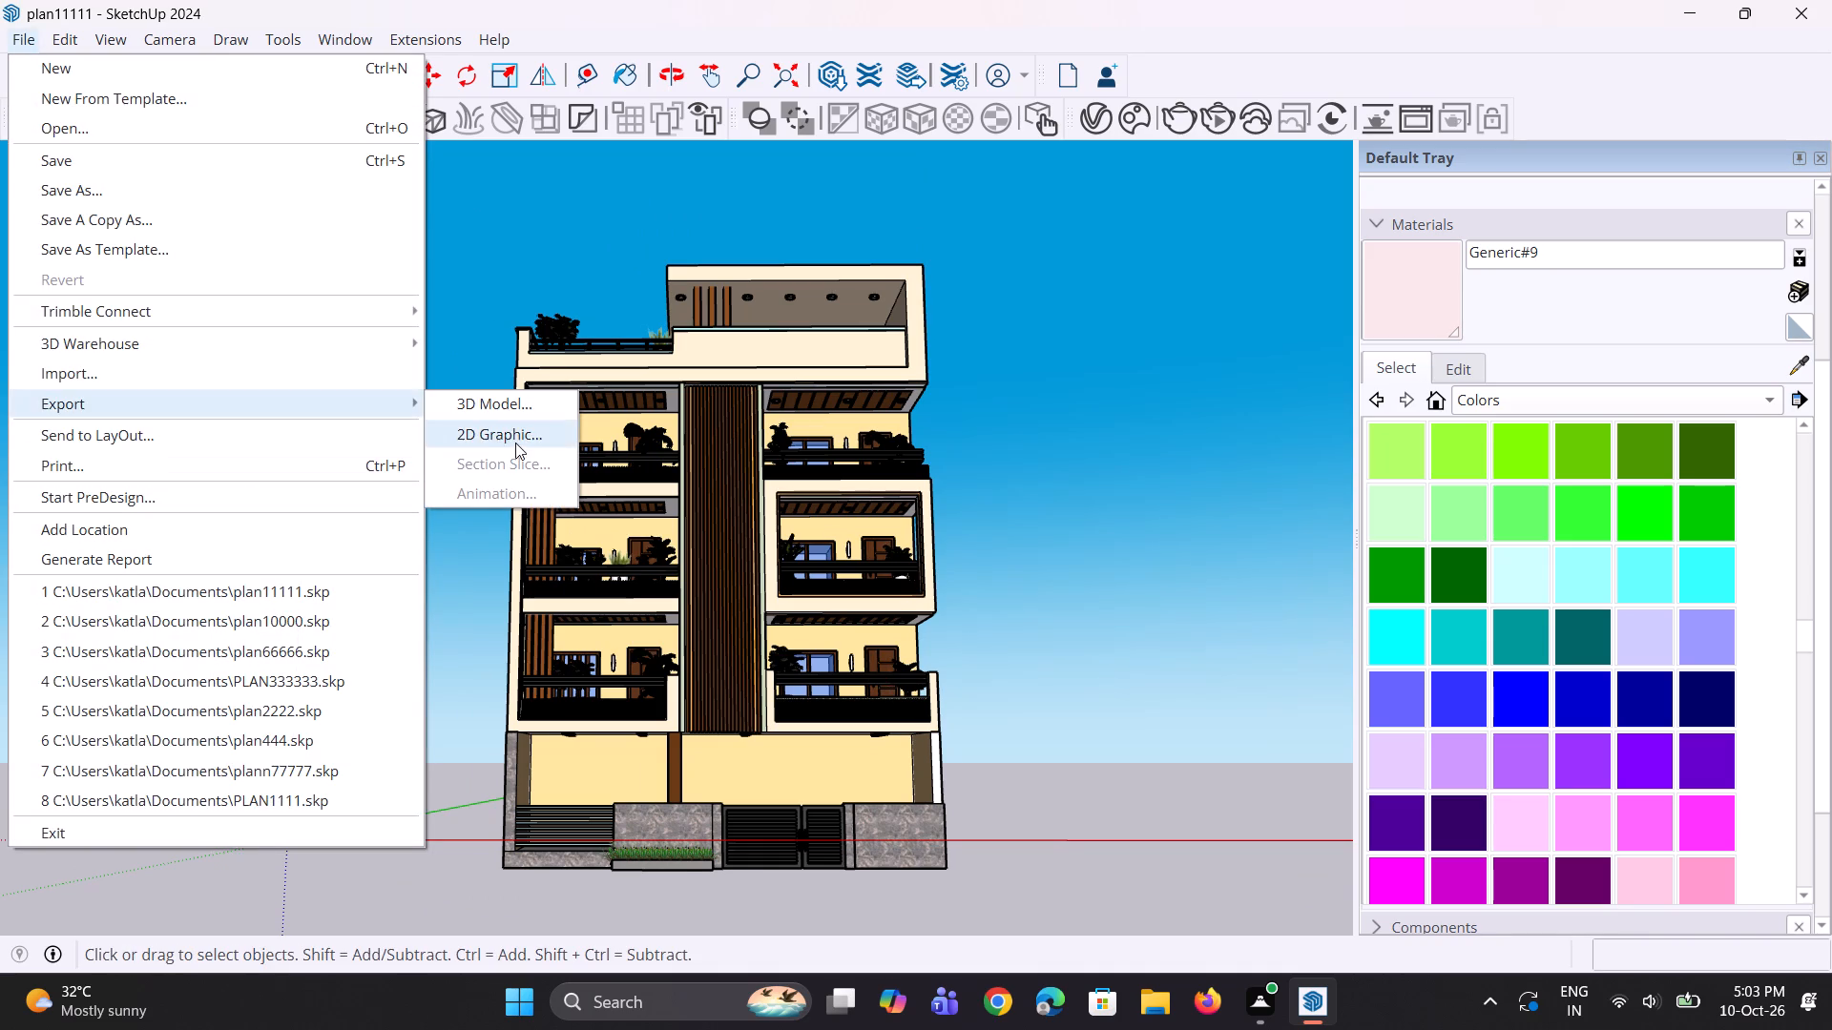
left_click(515, 443)
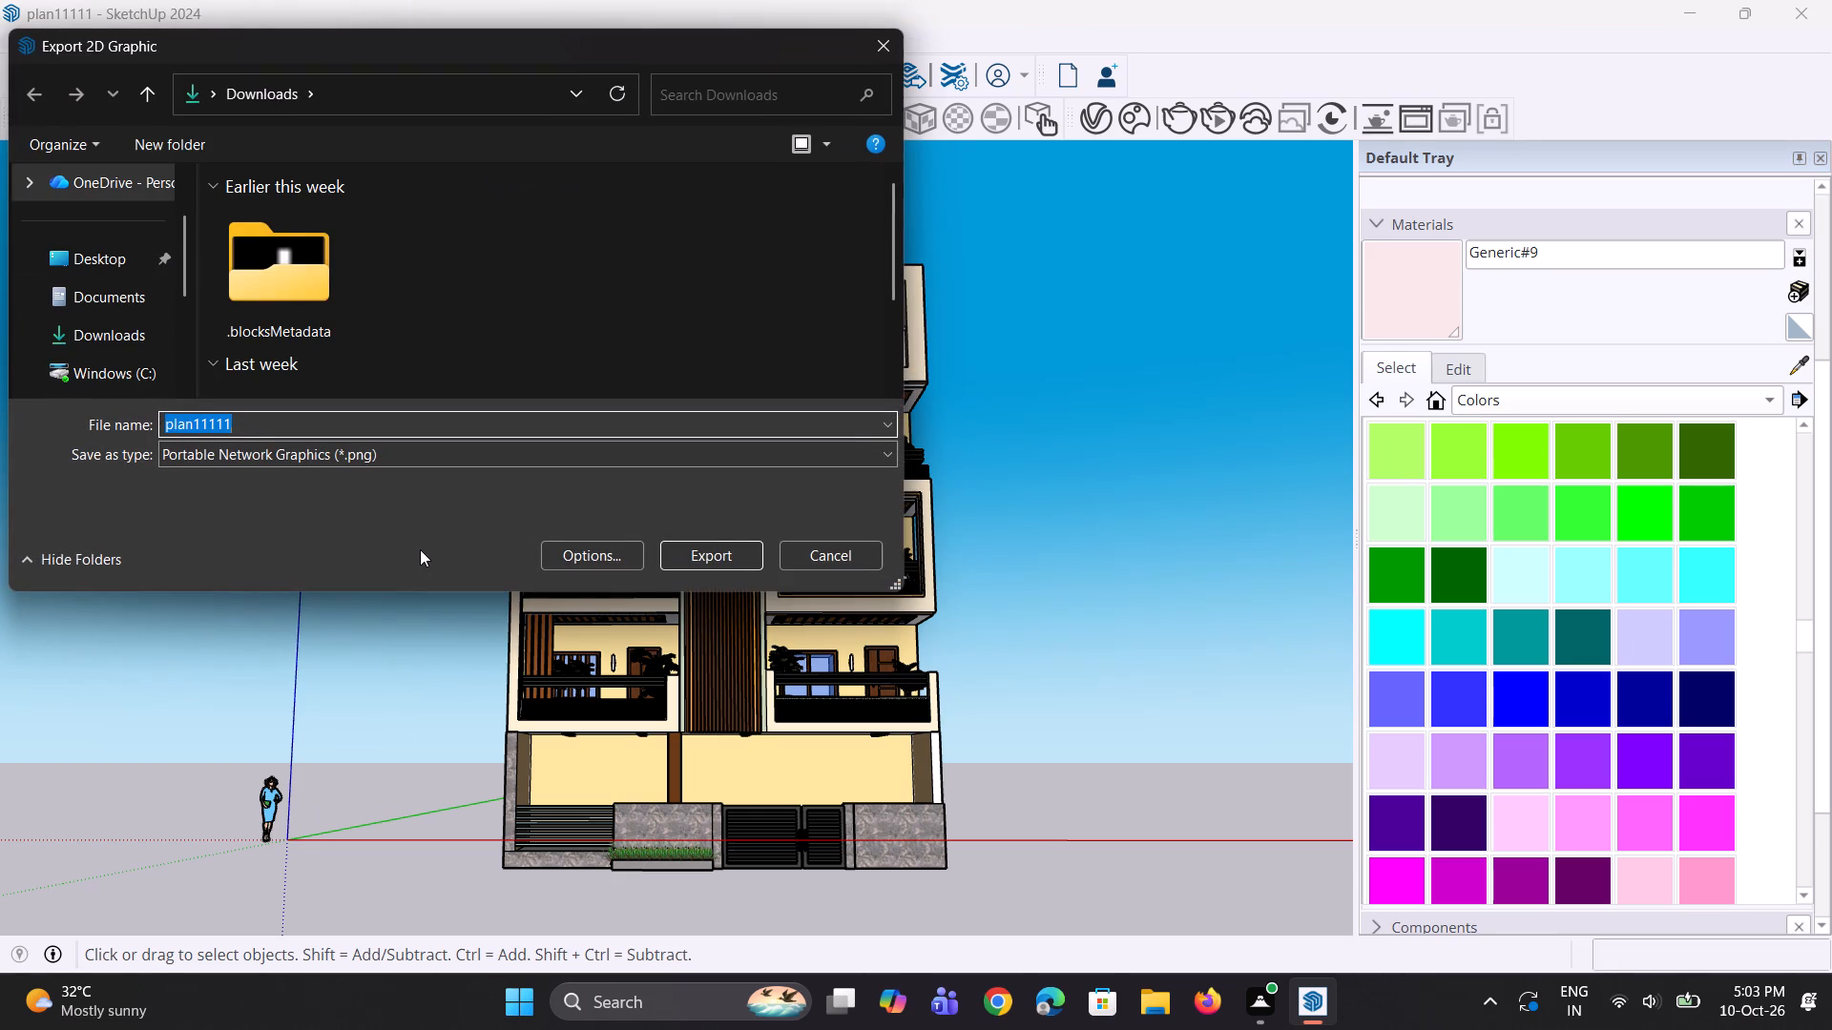
type("jajaja")
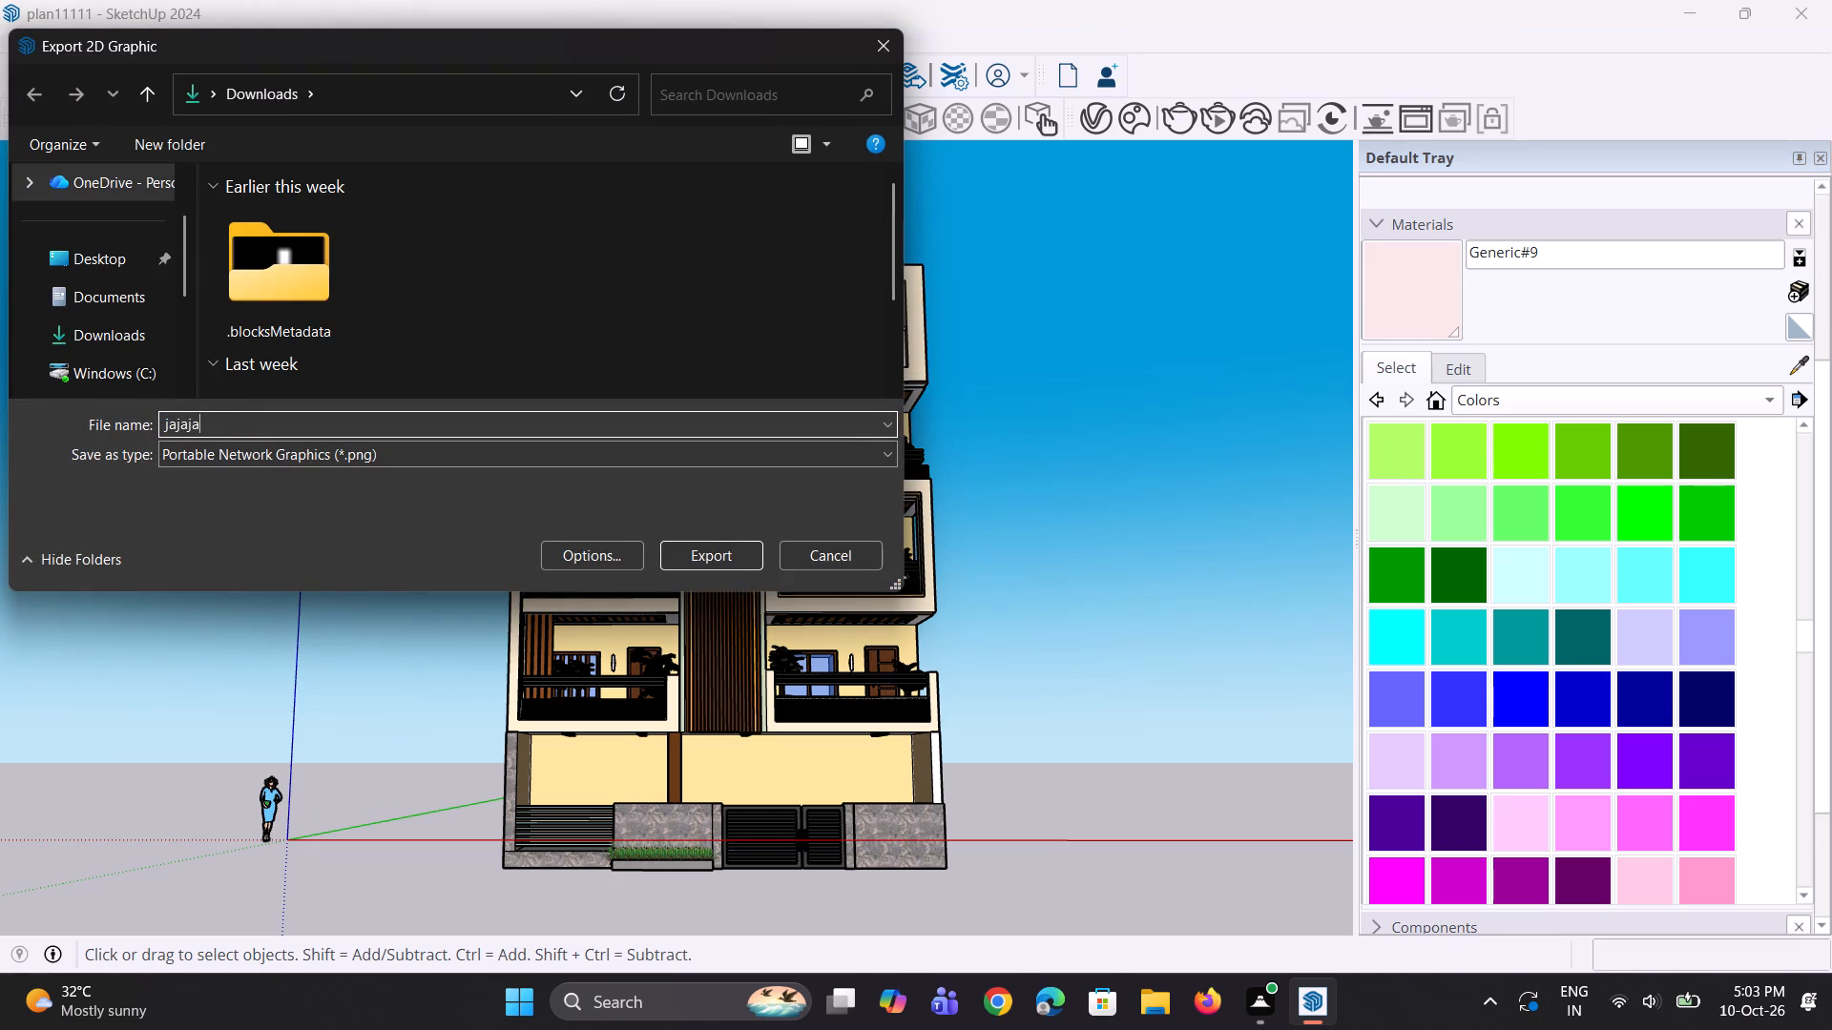
left_click(684, 552)
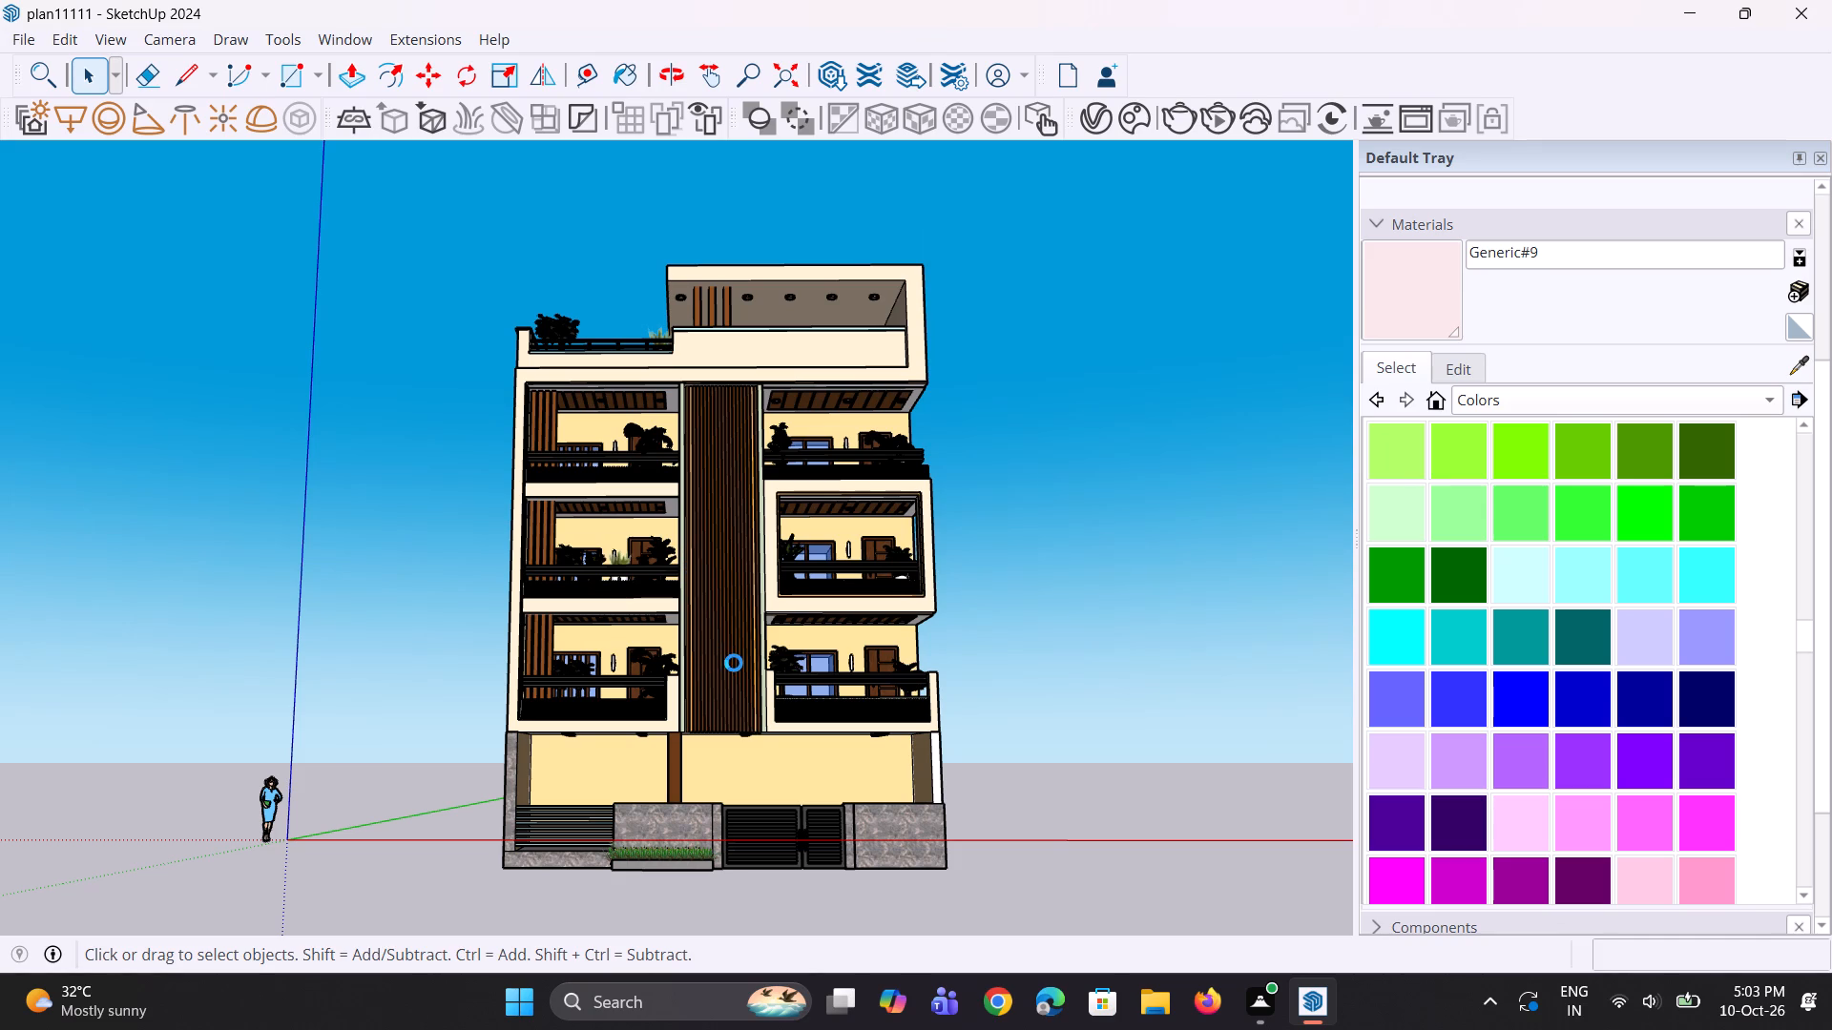
Save the model again with the whole front elevation in view.
scroll(749, 657, "up", 1)
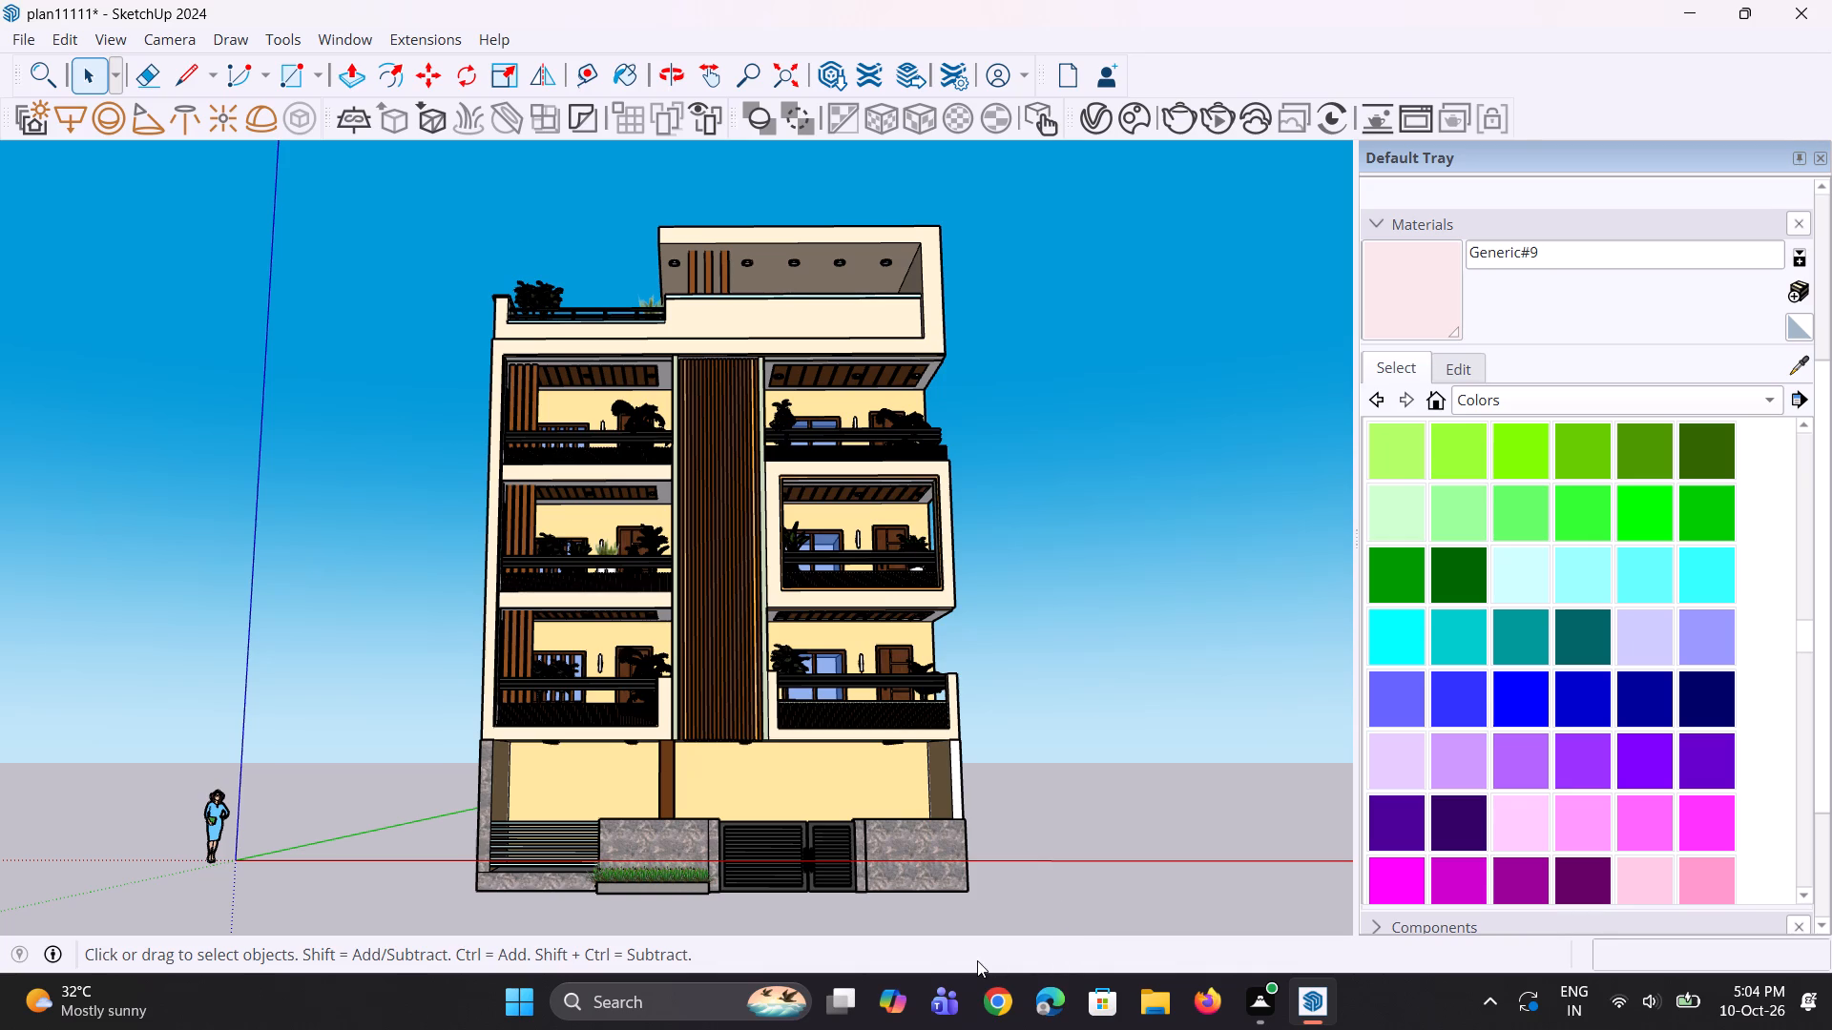
scroll(887, 823, "down", 2)
scroll(885, 796, "up", 3)
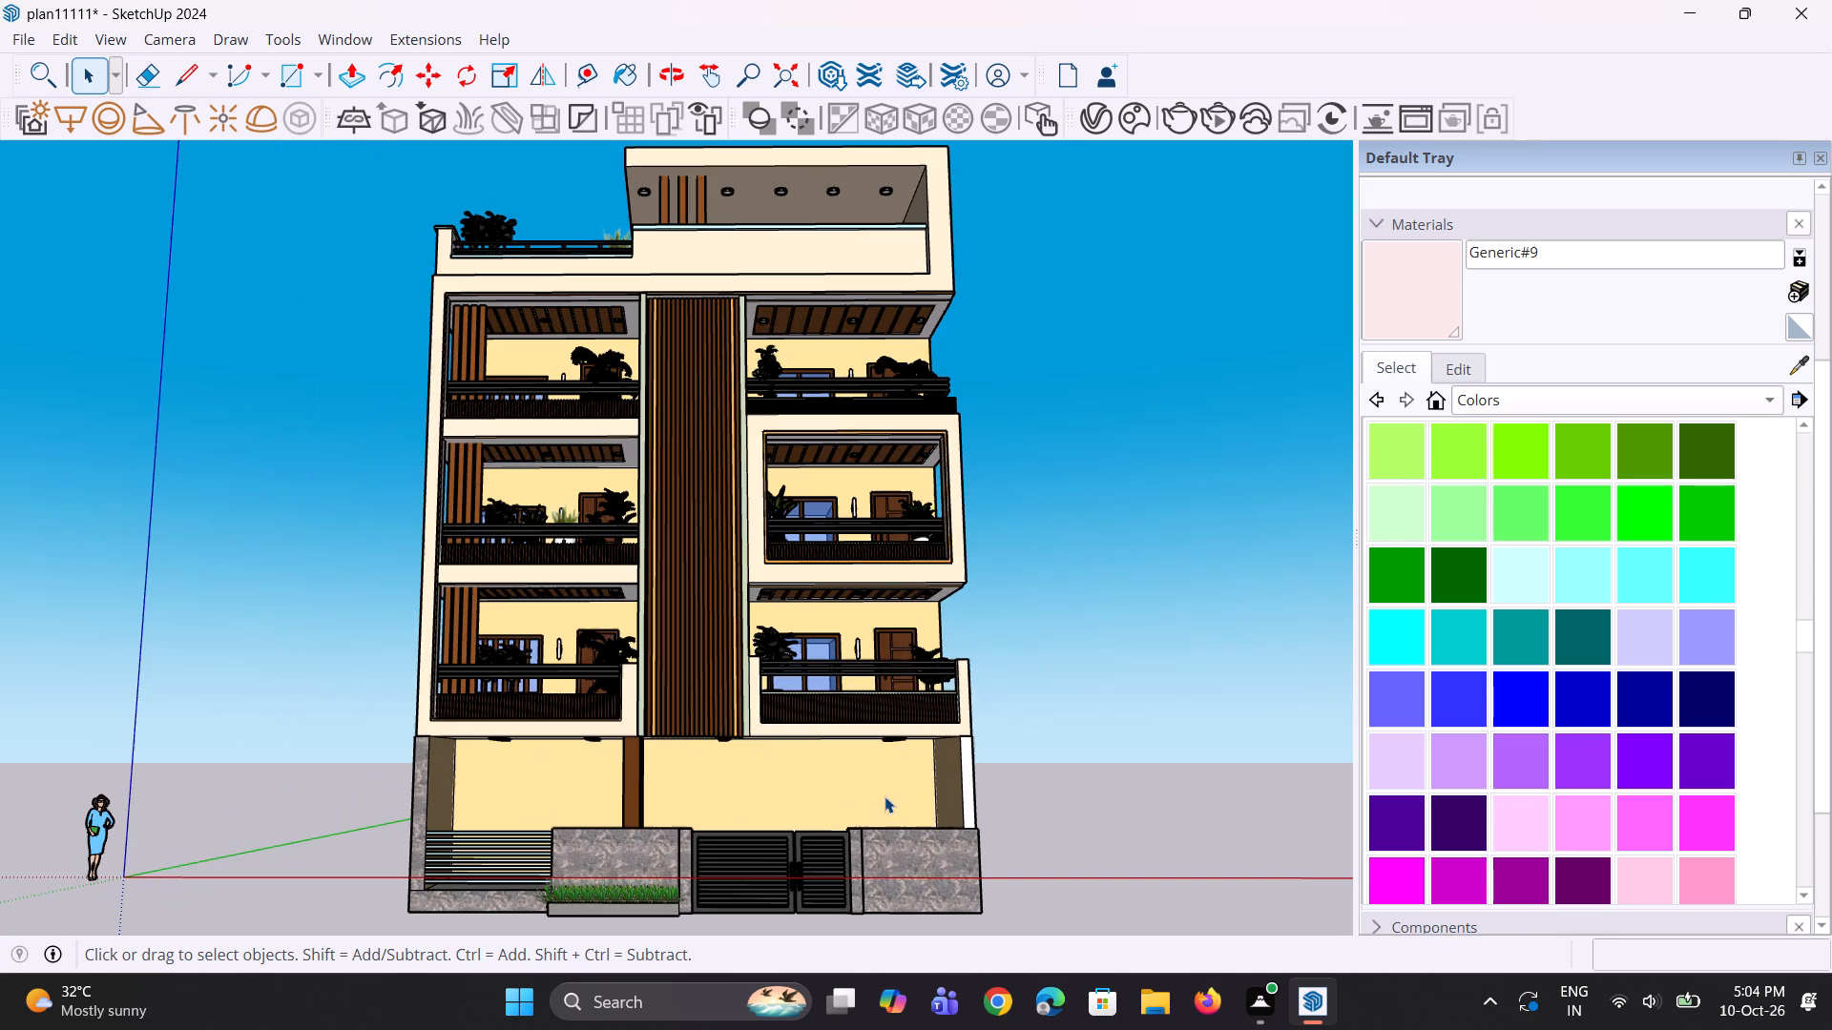
key("ctrl+s")
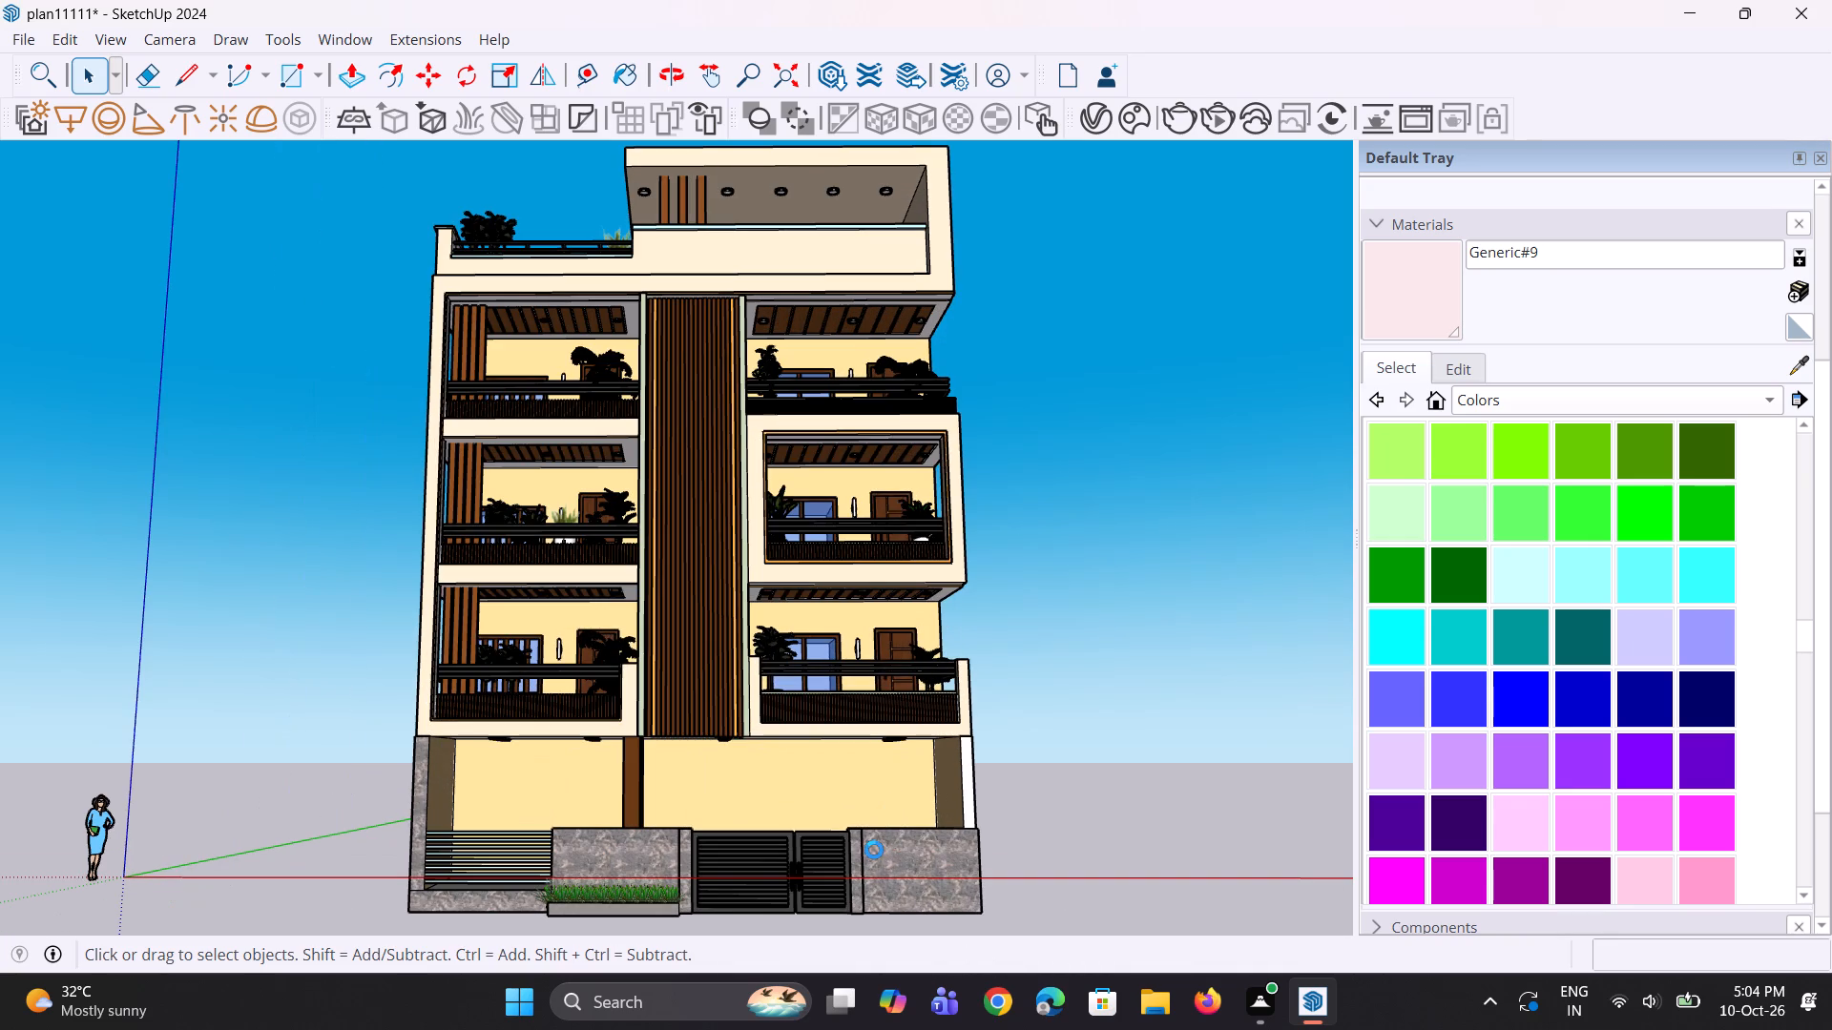